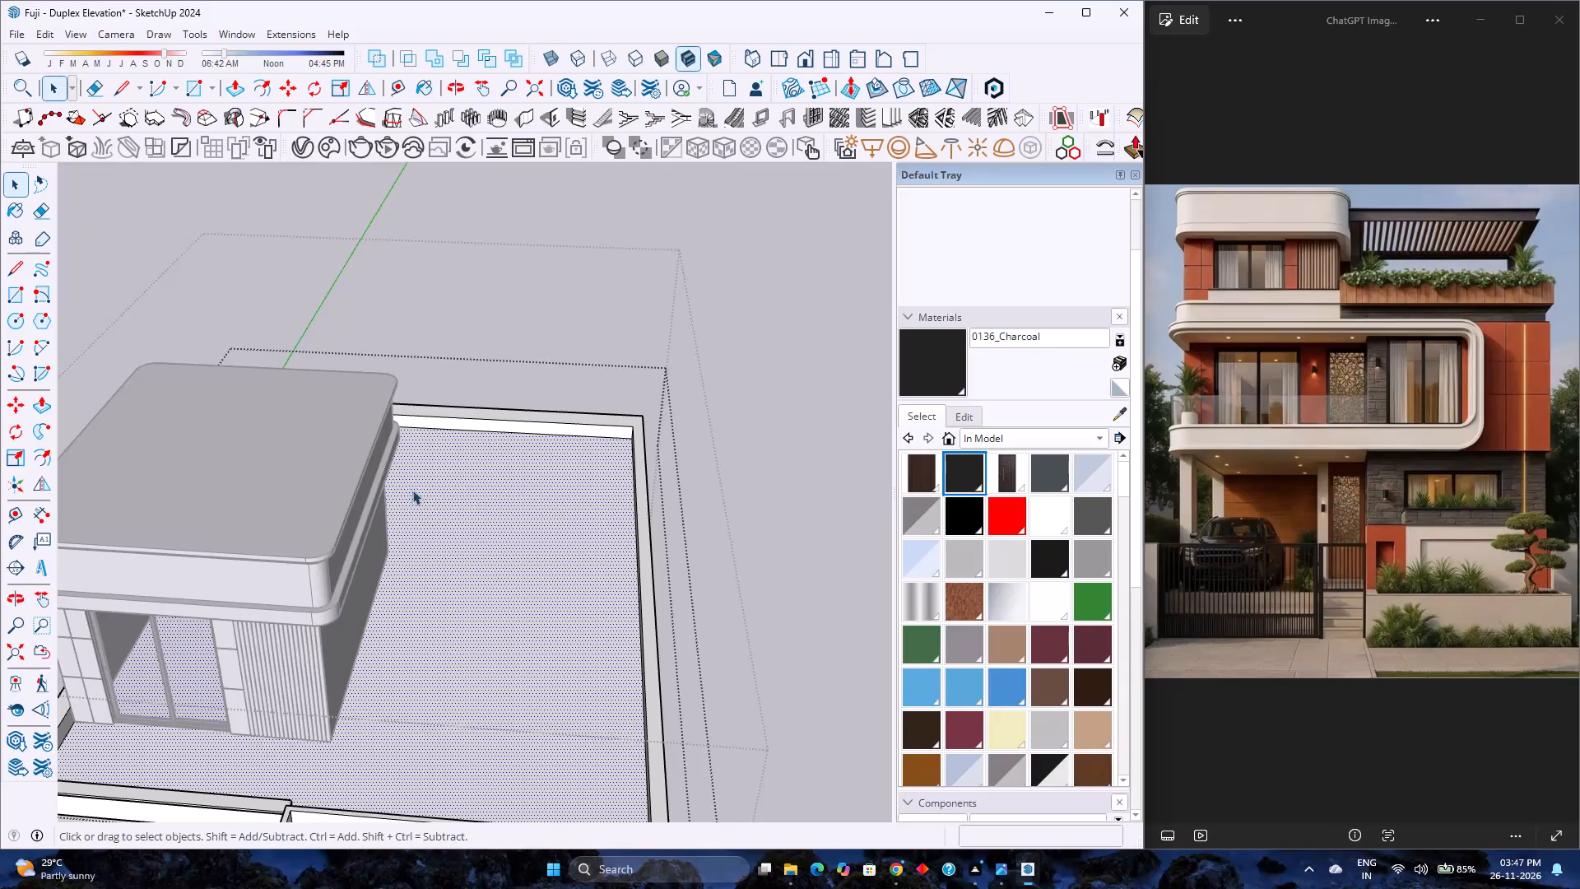
Draw a 1' by 1' square on the terrace floor at the rear outer corner of the rooftop room's side wall.
{"action": "left_click", "coordinate": [769, 481]}
{"action": "left_click", "coordinate": [366, 547]}
{"action": "left_click", "coordinate": [353, 533]}
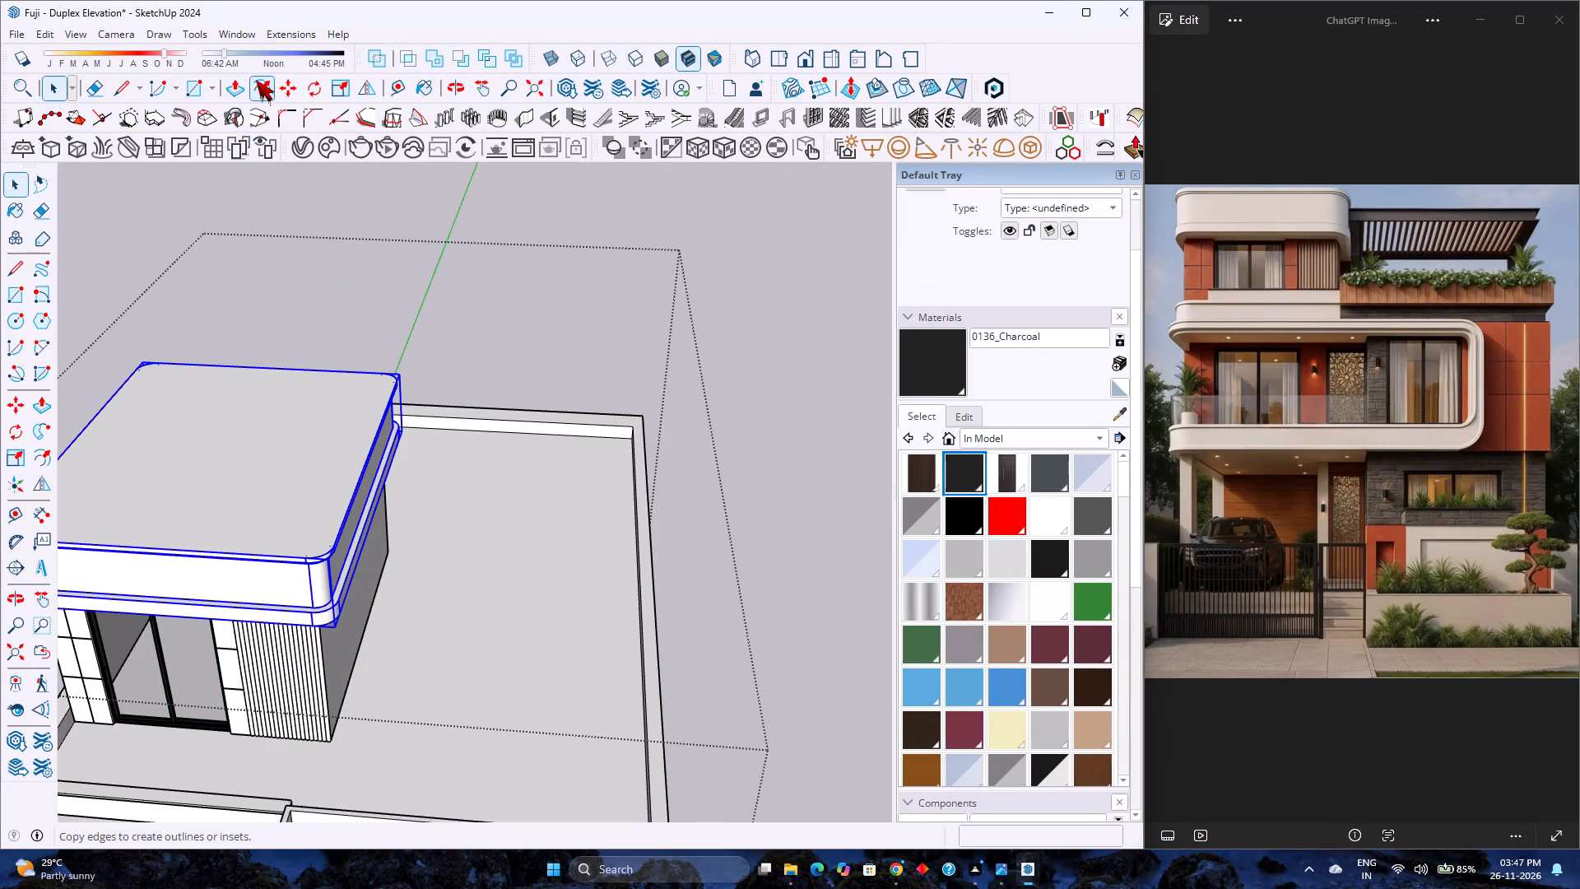
{"action": "left_click", "coordinate": [184, 91]}
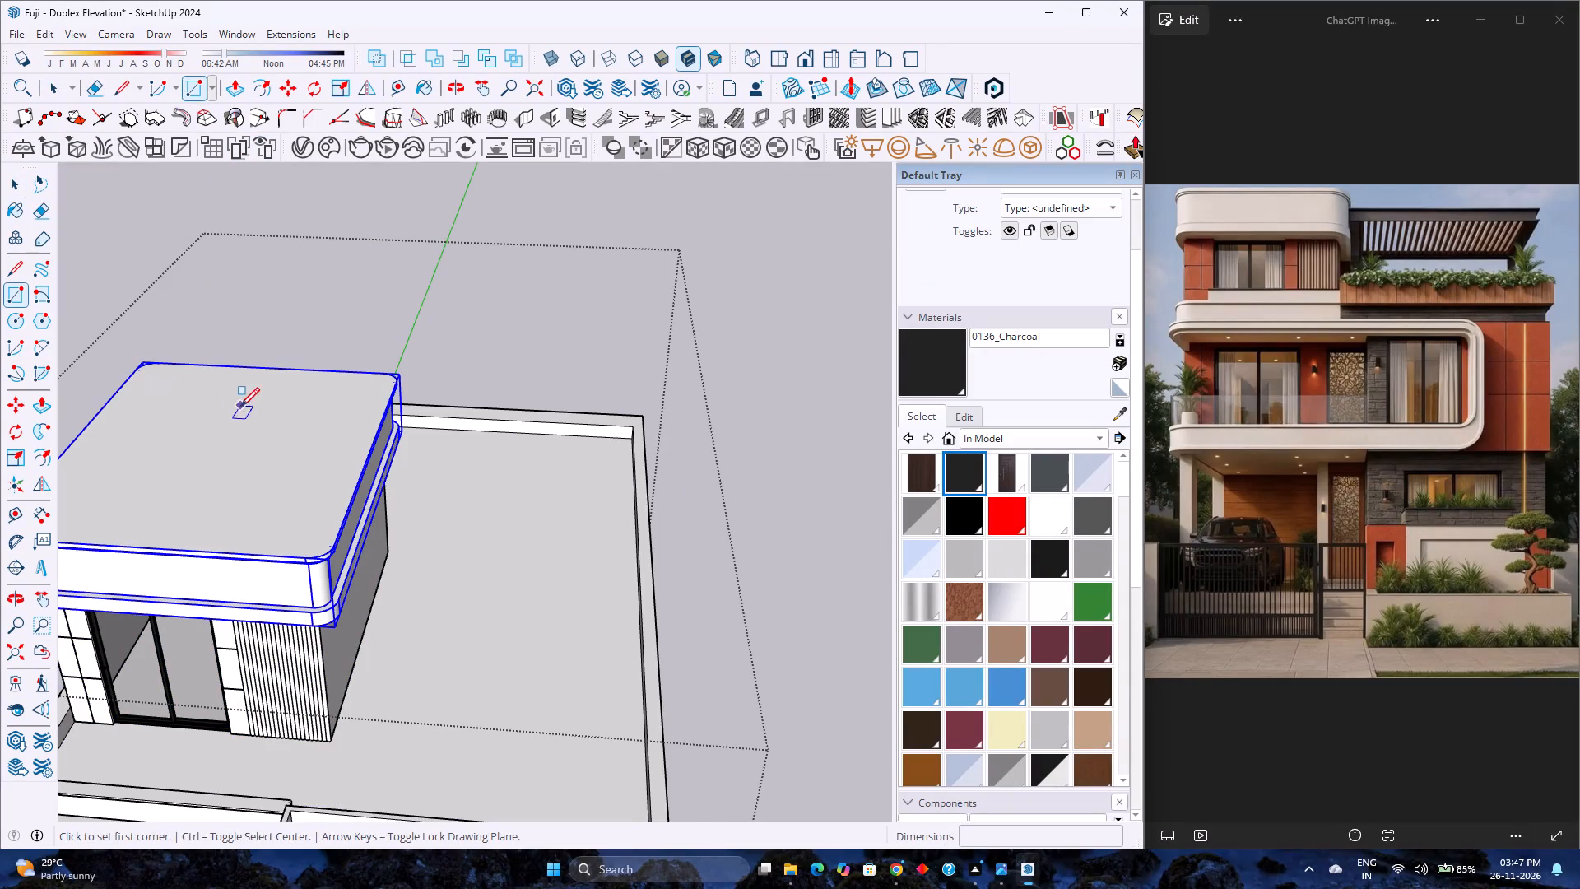
{"action": "scroll", "coordinate": [385, 587], "scroll_direction": "up", "scroll_amount": 6}
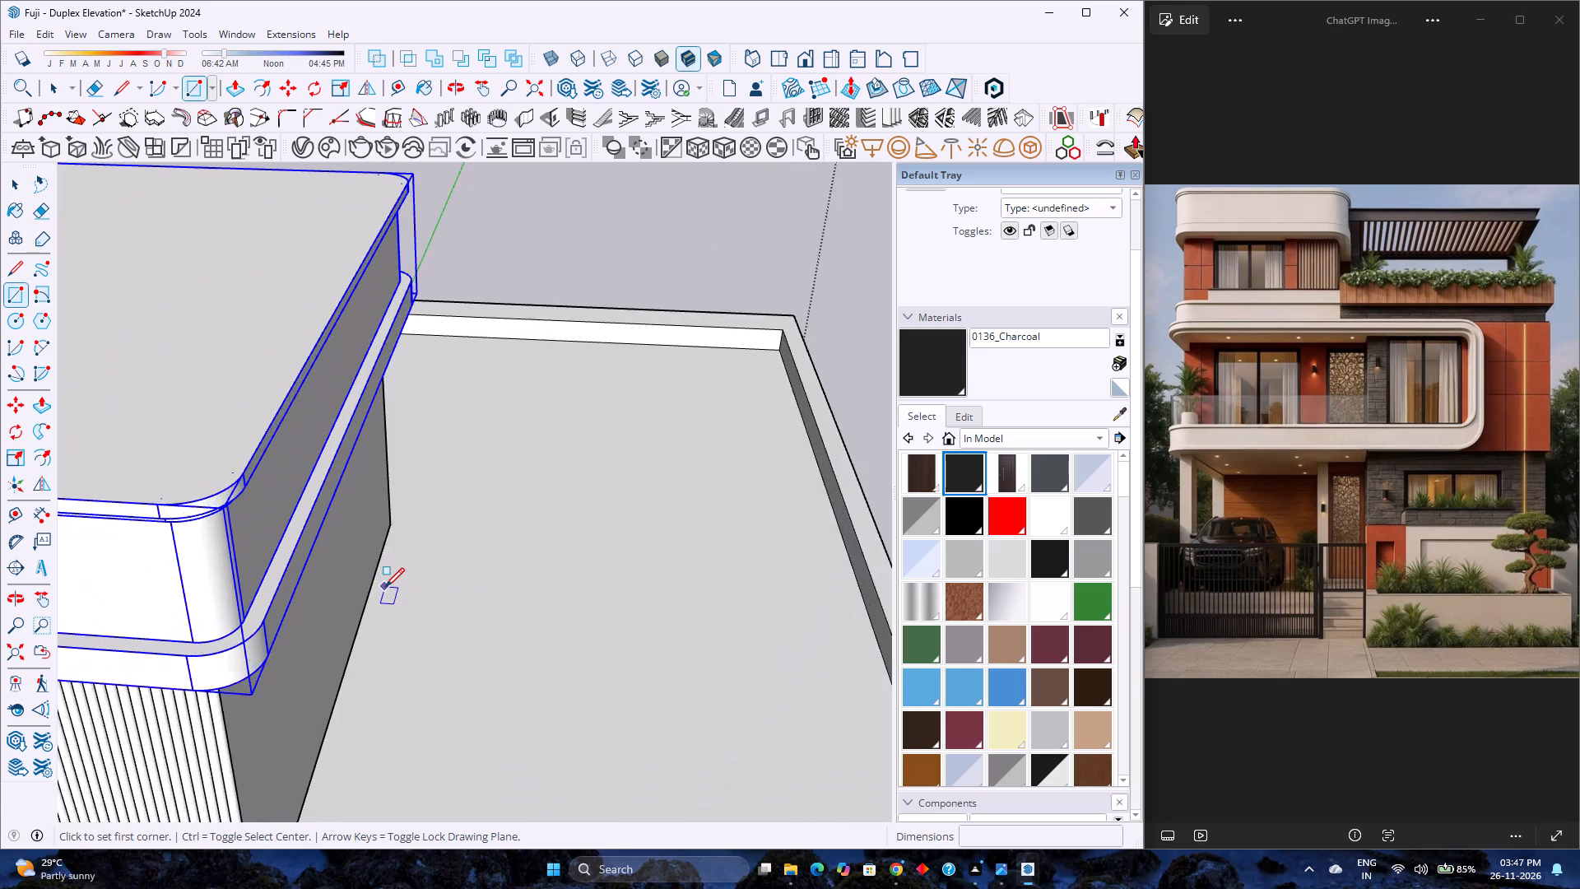
{"action": "scroll", "coordinate": [385, 587], "scroll_direction": "up", "scroll_amount": 6}
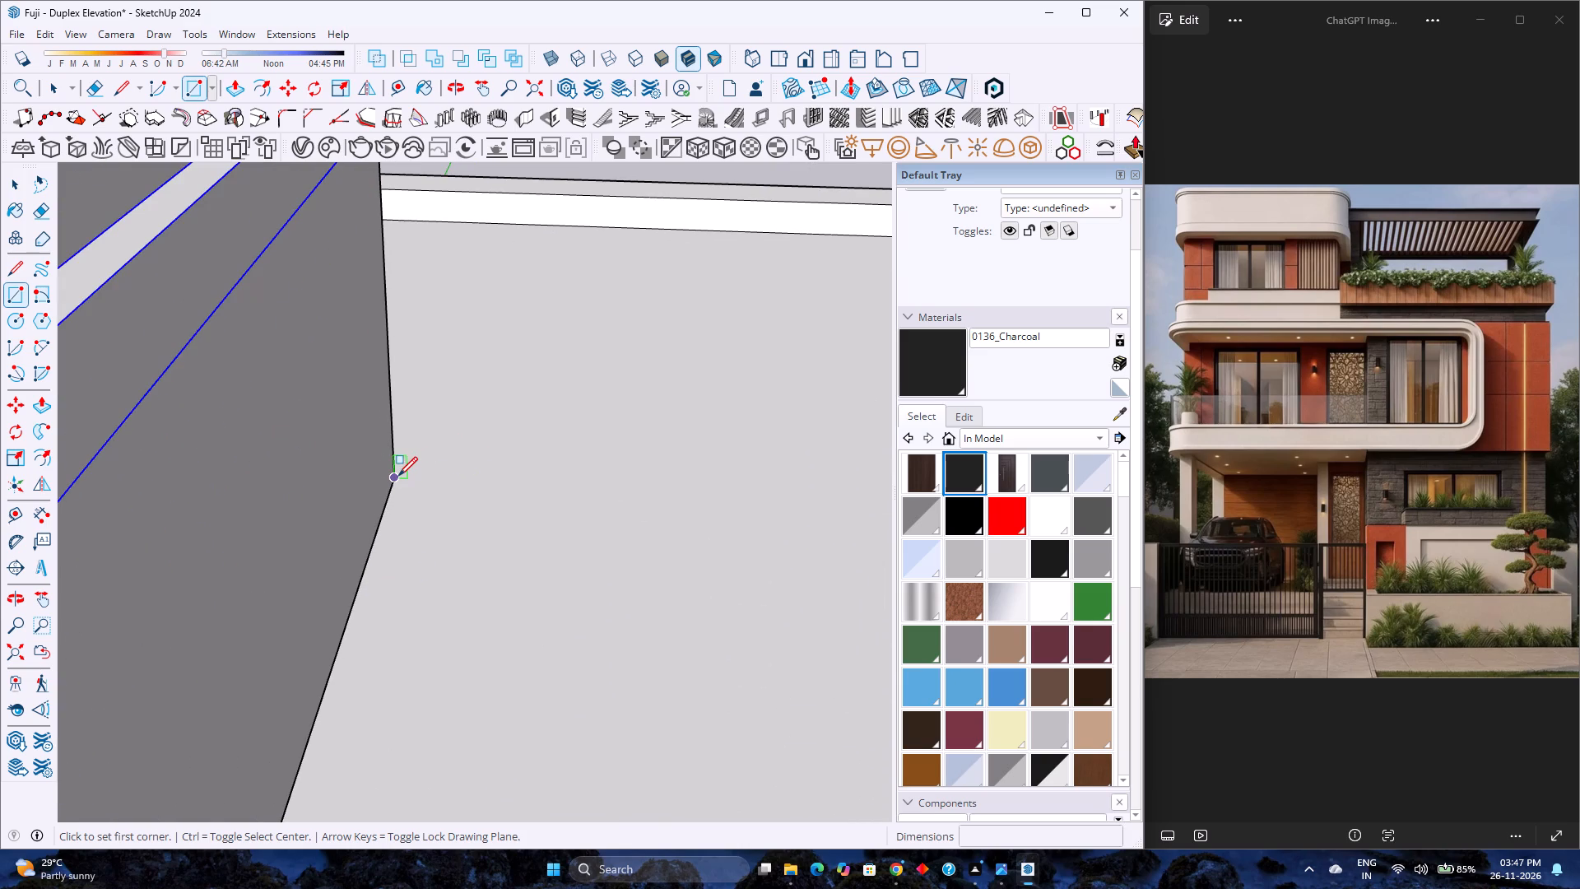
{"action": "left_click", "coordinate": [398, 476]}
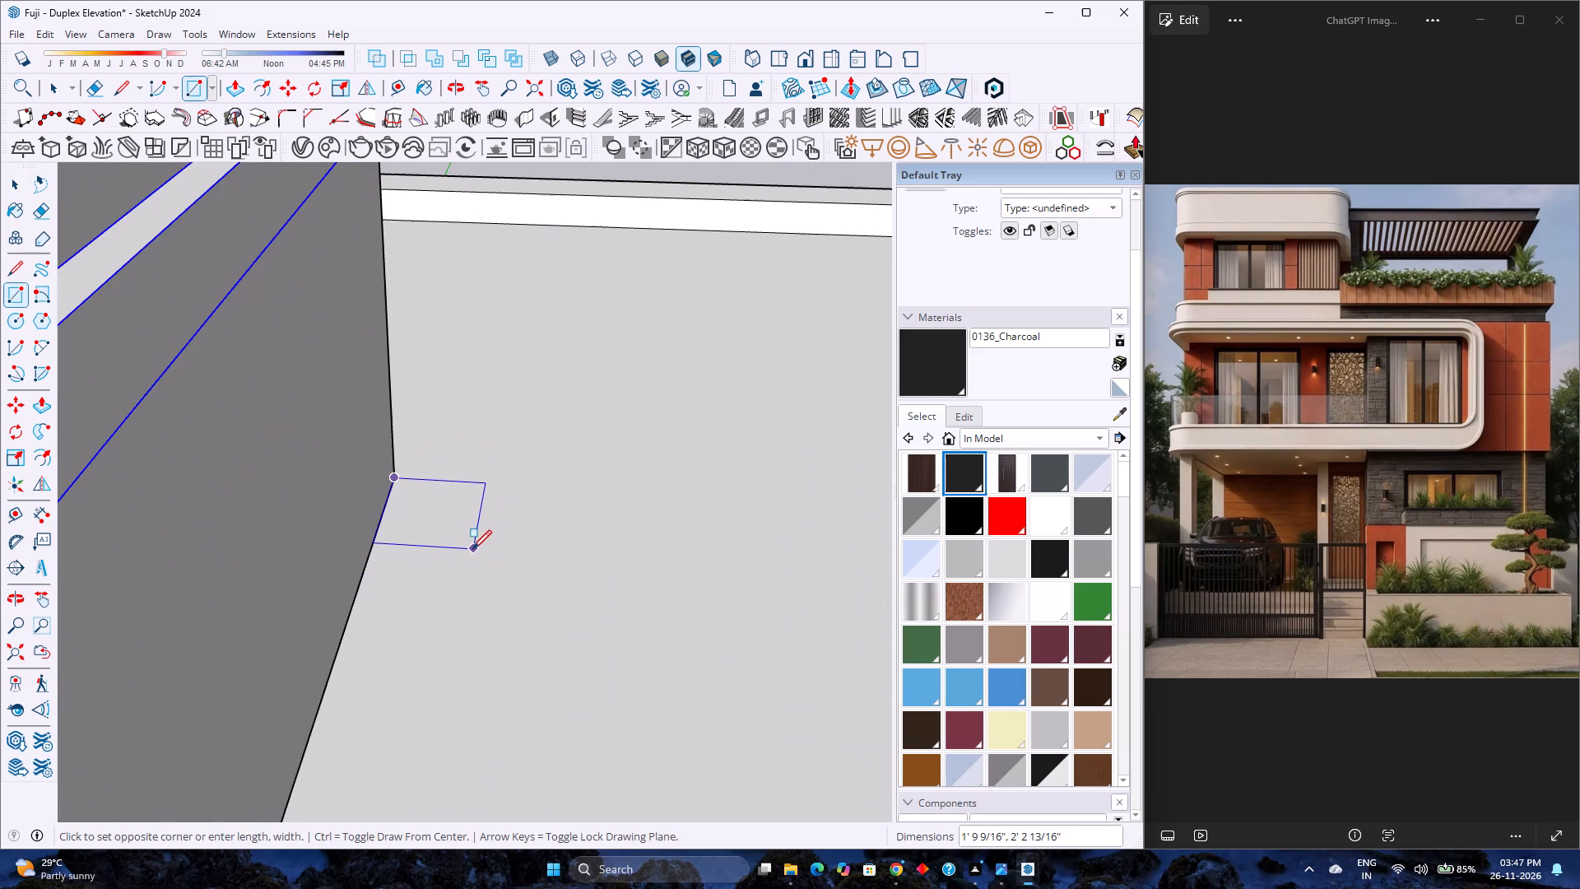
{"action": "scroll", "coordinate": [462, 550], "scroll_direction": "up", "scroll_amount": 2}
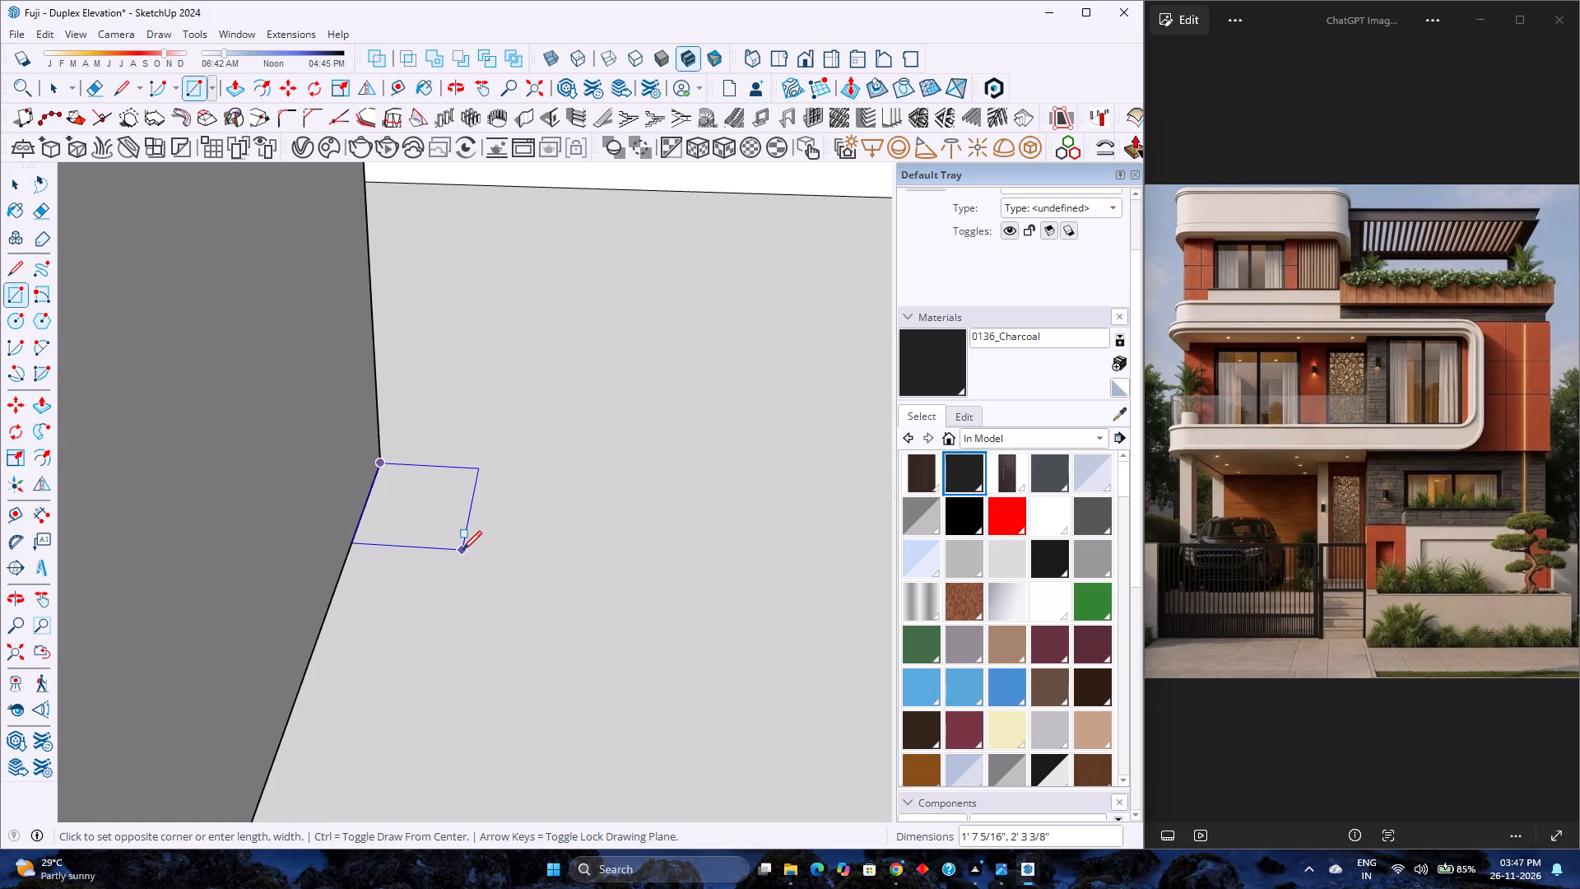
{"action": "type", "text": "1',"}
{"action": "type", "text": "1'"}
{"action": "key", "text": "Return"}
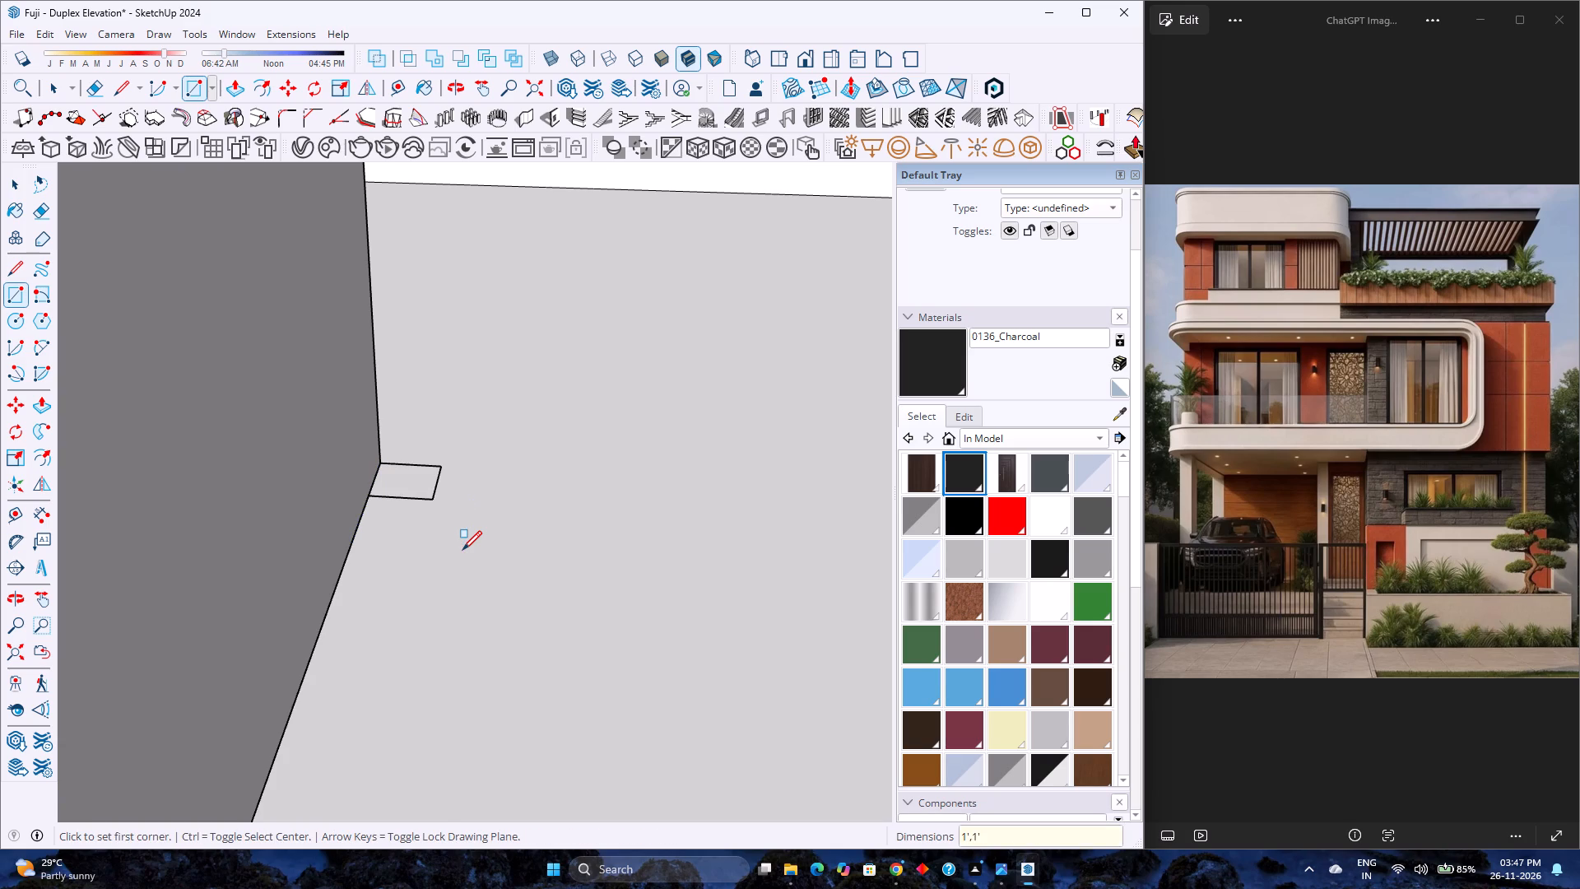
Make the 1' square's face and edges into a group.
{"action": "scroll", "coordinate": [462, 550], "scroll_direction": "up", "scroll_amount": 2}
{"action": "scroll", "coordinate": [462, 550], "scroll_direction": "down", "scroll_amount": 1}
{"action": "scroll", "coordinate": [462, 550], "scroll_direction": "up", "scroll_amount": 4}
{"action": "key", "text": "space"}
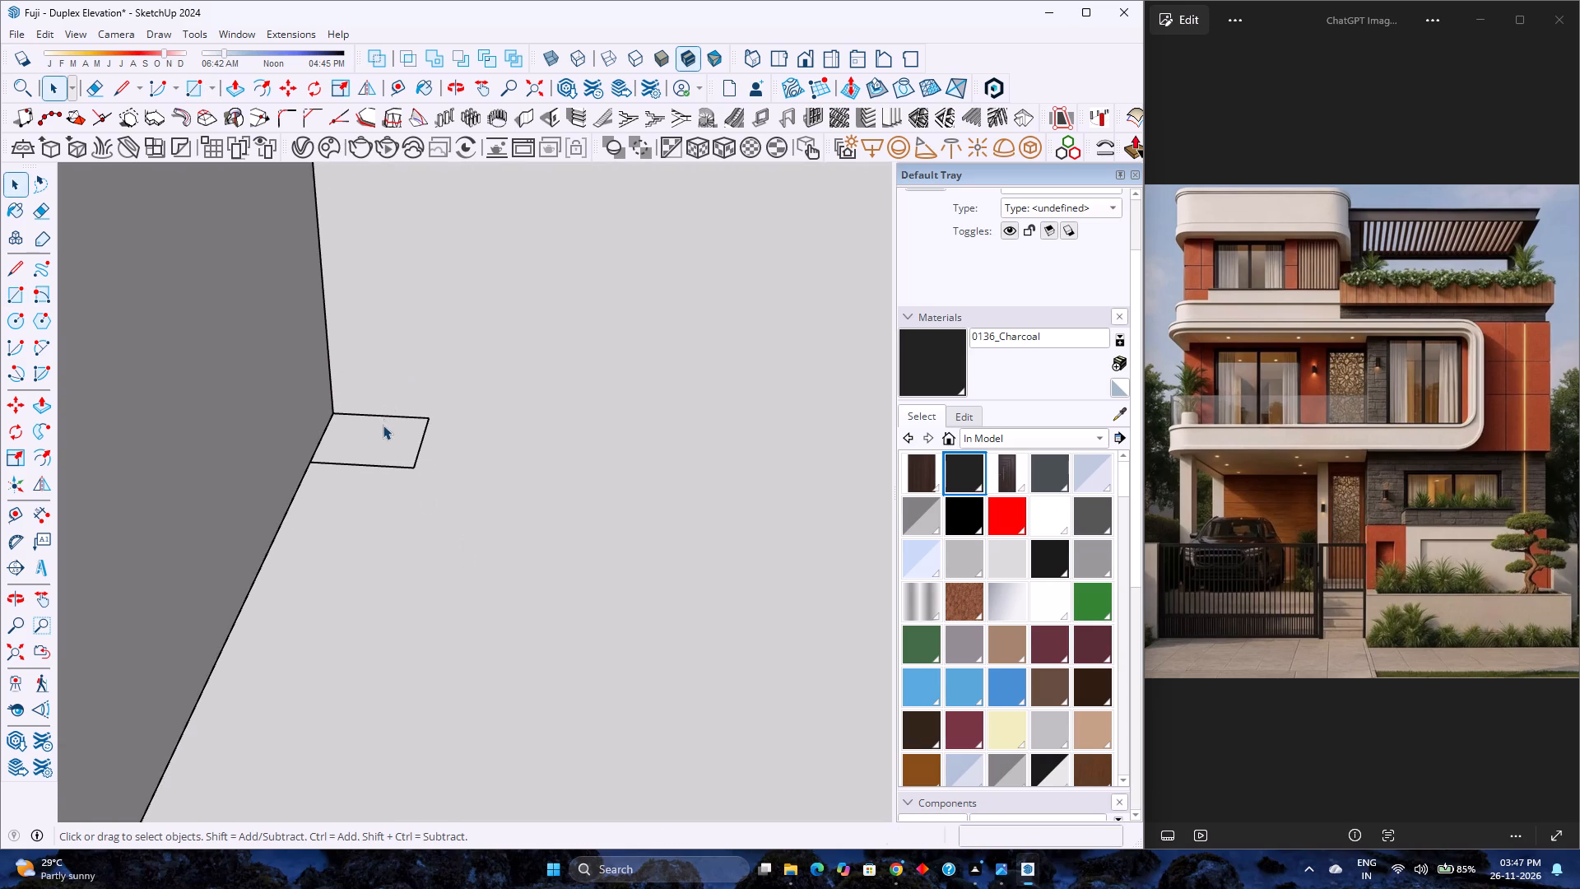
{"action": "triple_click", "coordinate": [380, 449]}
{"action": "right_click", "coordinate": [381, 449]}
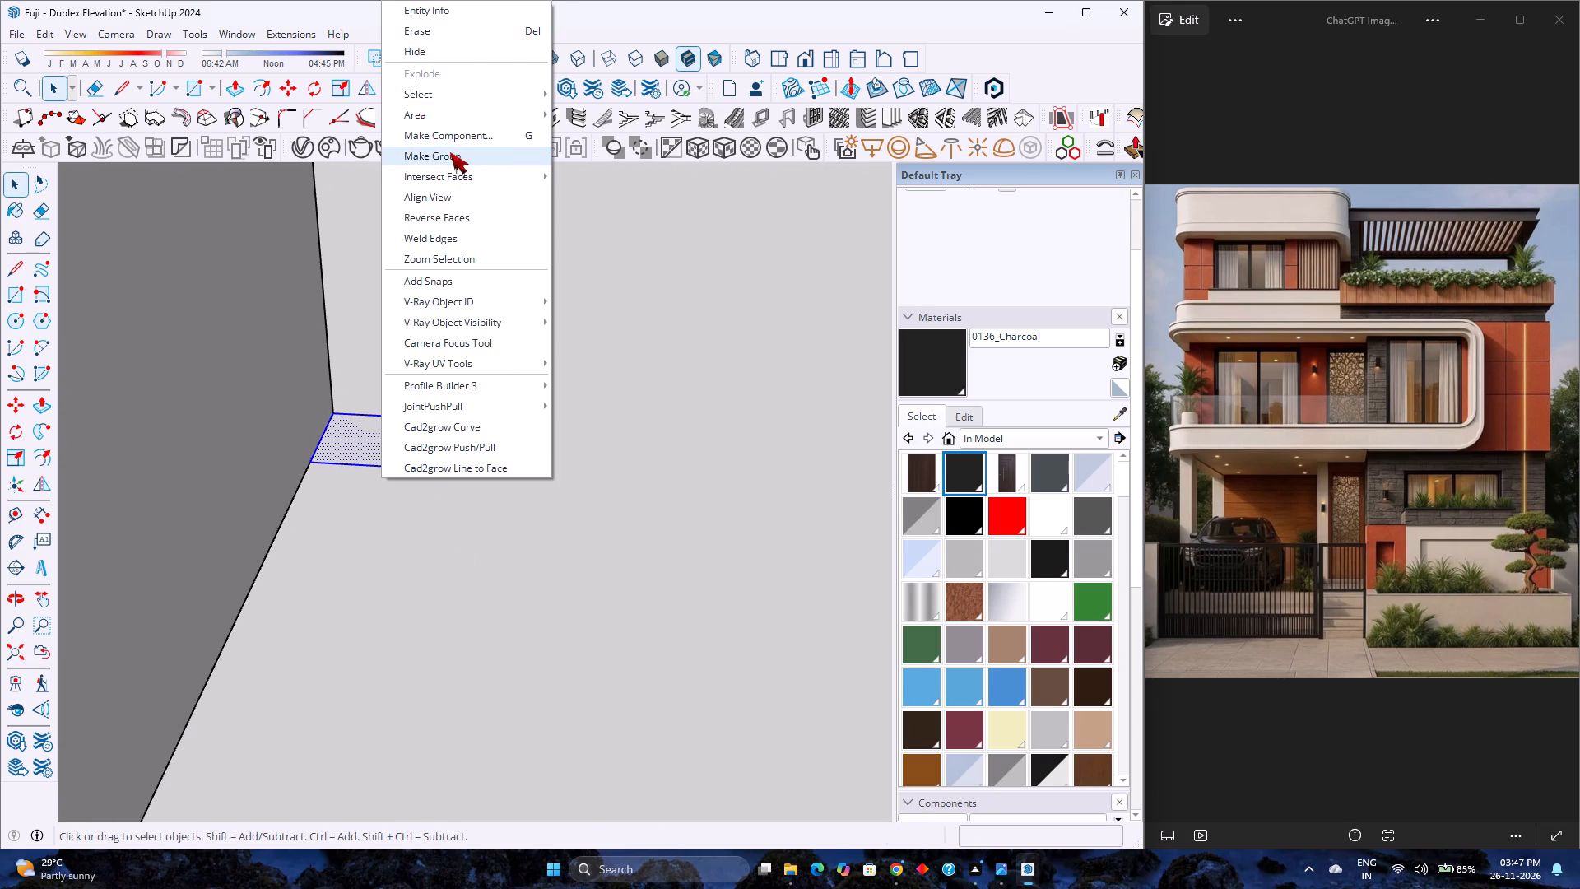
{"action": "left_click", "coordinate": [450, 152]}
Inside the new group, extrude the square 8' up to the underside of the rooftop room's projecting band to form a post.
{"action": "double_click", "coordinate": [396, 458]}
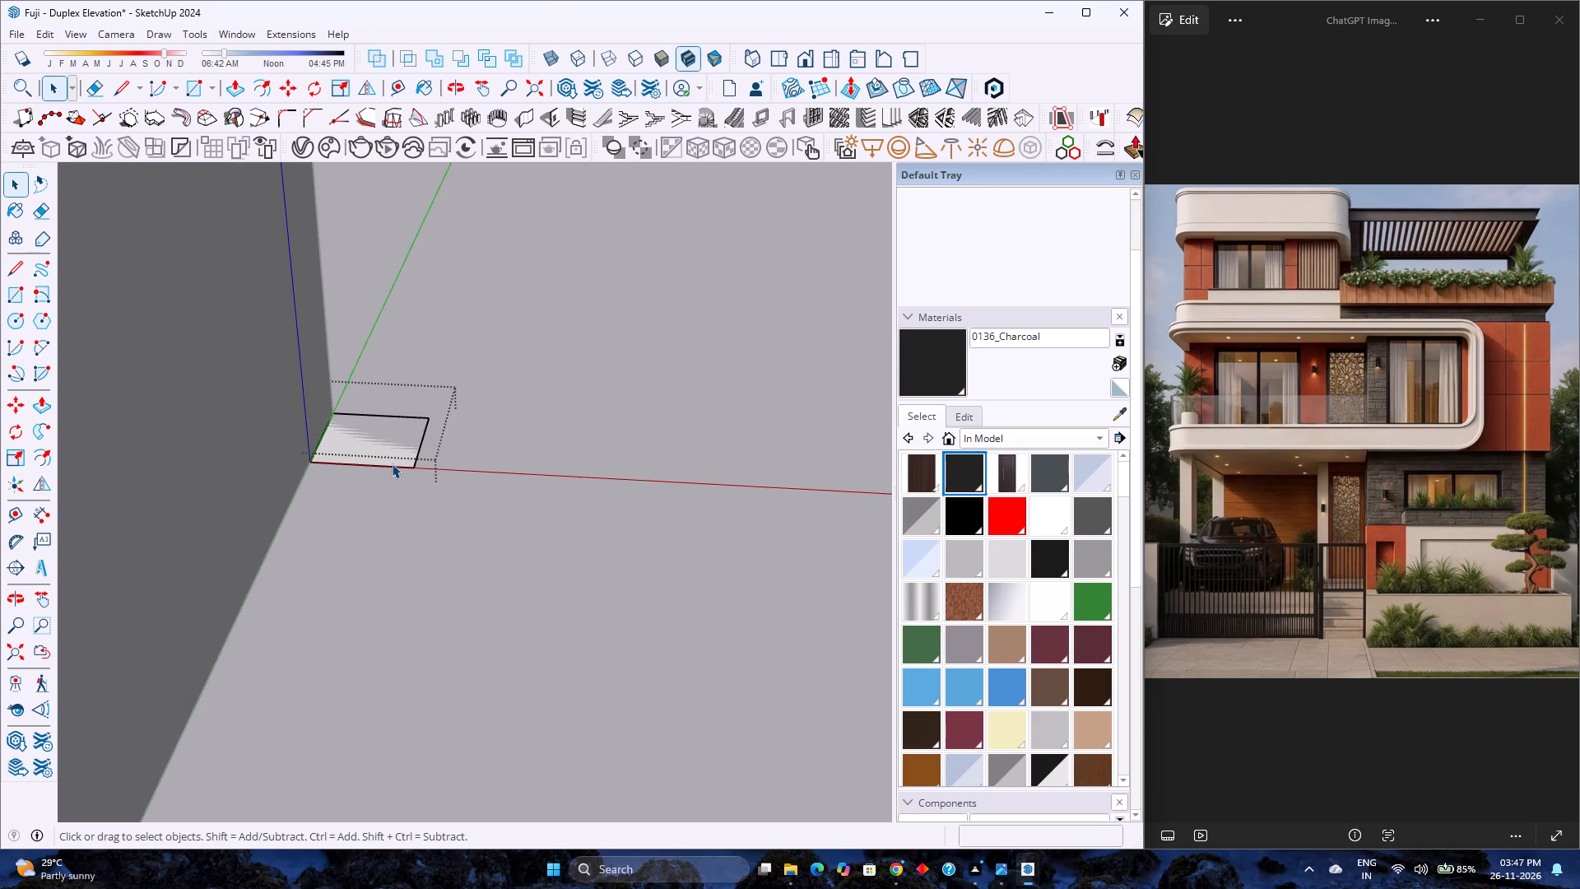
{"action": "key", "text": "p"}
{"action": "left_click", "coordinate": [392, 464]}
{"action": "scroll", "coordinate": [386, 427], "scroll_direction": "down", "scroll_amount": 12}
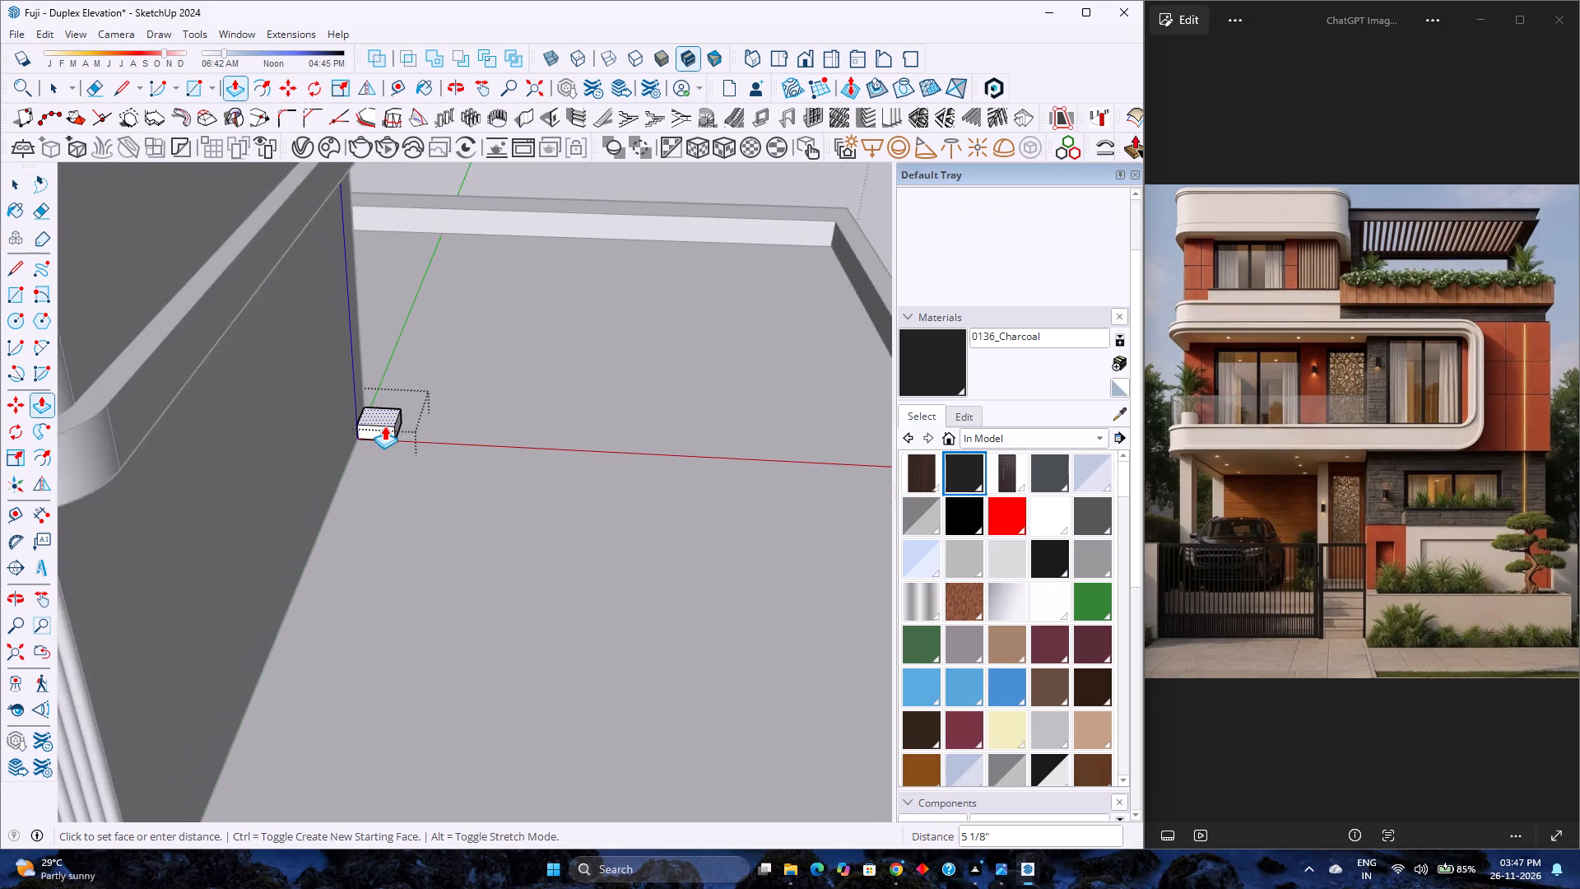
{"action": "scroll", "coordinate": [384, 426], "scroll_direction": "down", "scroll_amount": 5}
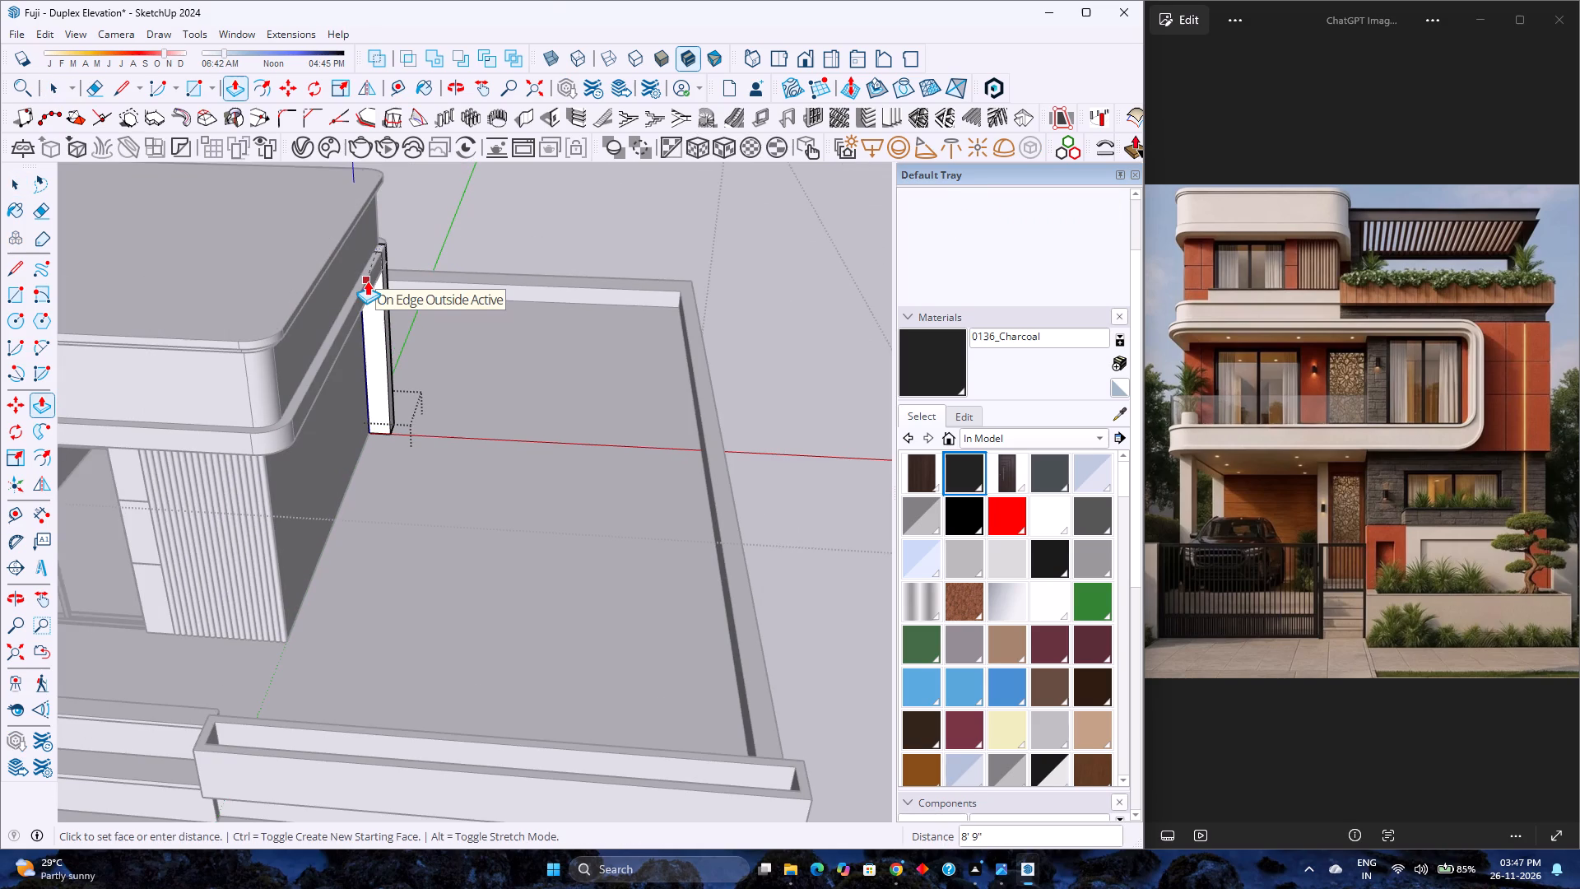
{"action": "scroll", "coordinate": [367, 281], "scroll_direction": "up", "scroll_amount": 4}
{"action": "scroll", "coordinate": [385, 280], "scroll_direction": "down", "scroll_amount": 1}
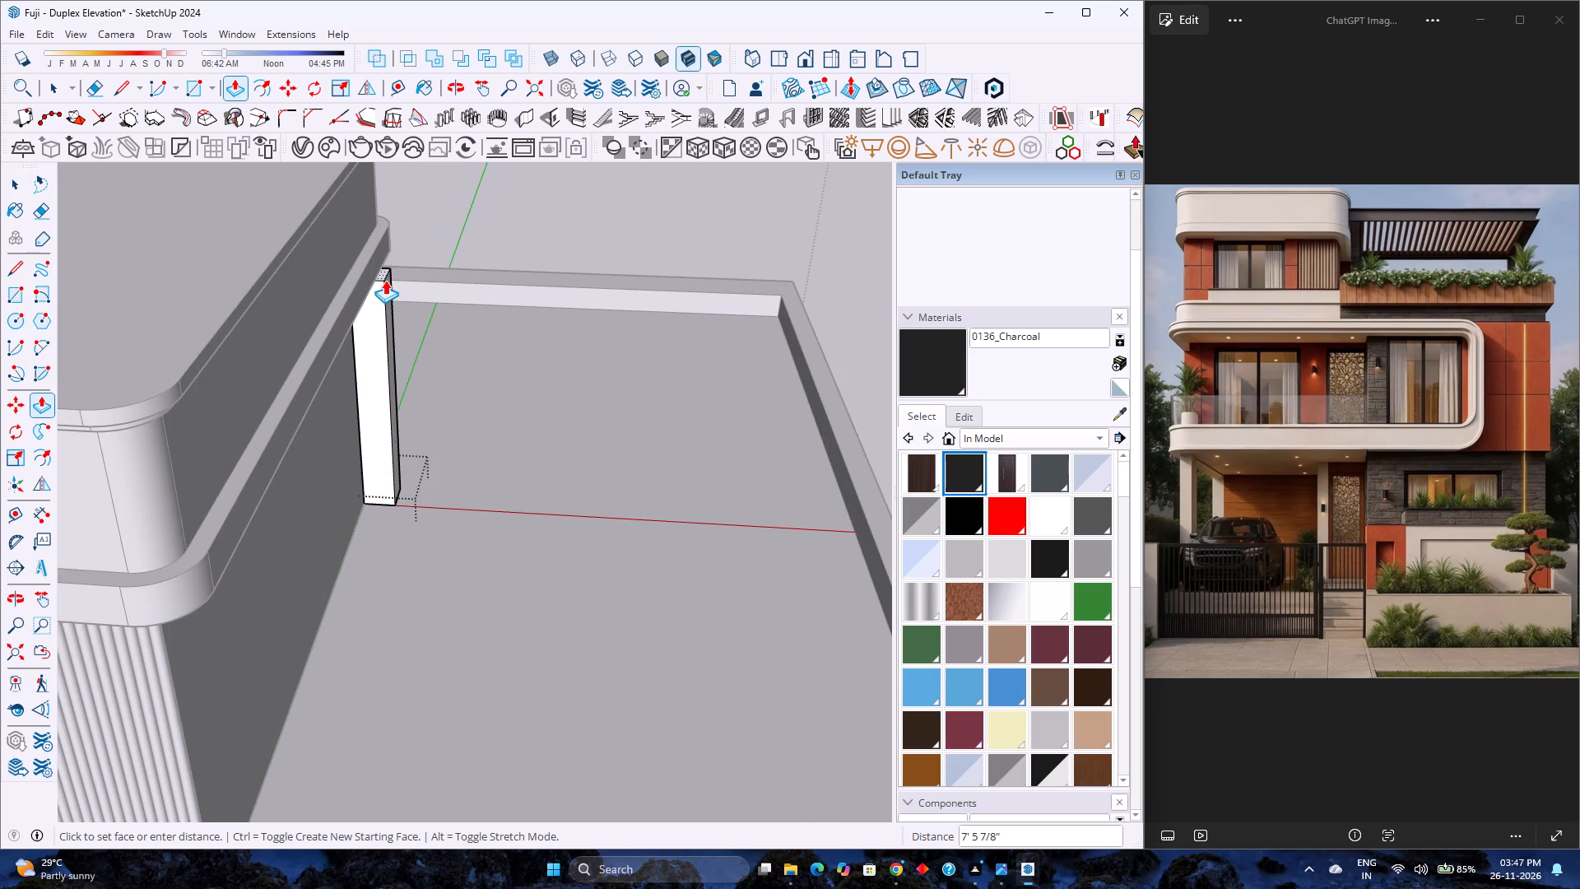
{"action": "left_click", "coordinate": [387, 269]}
{"action": "scroll", "coordinate": [409, 299], "scroll_direction": "down", "scroll_amount": 4}
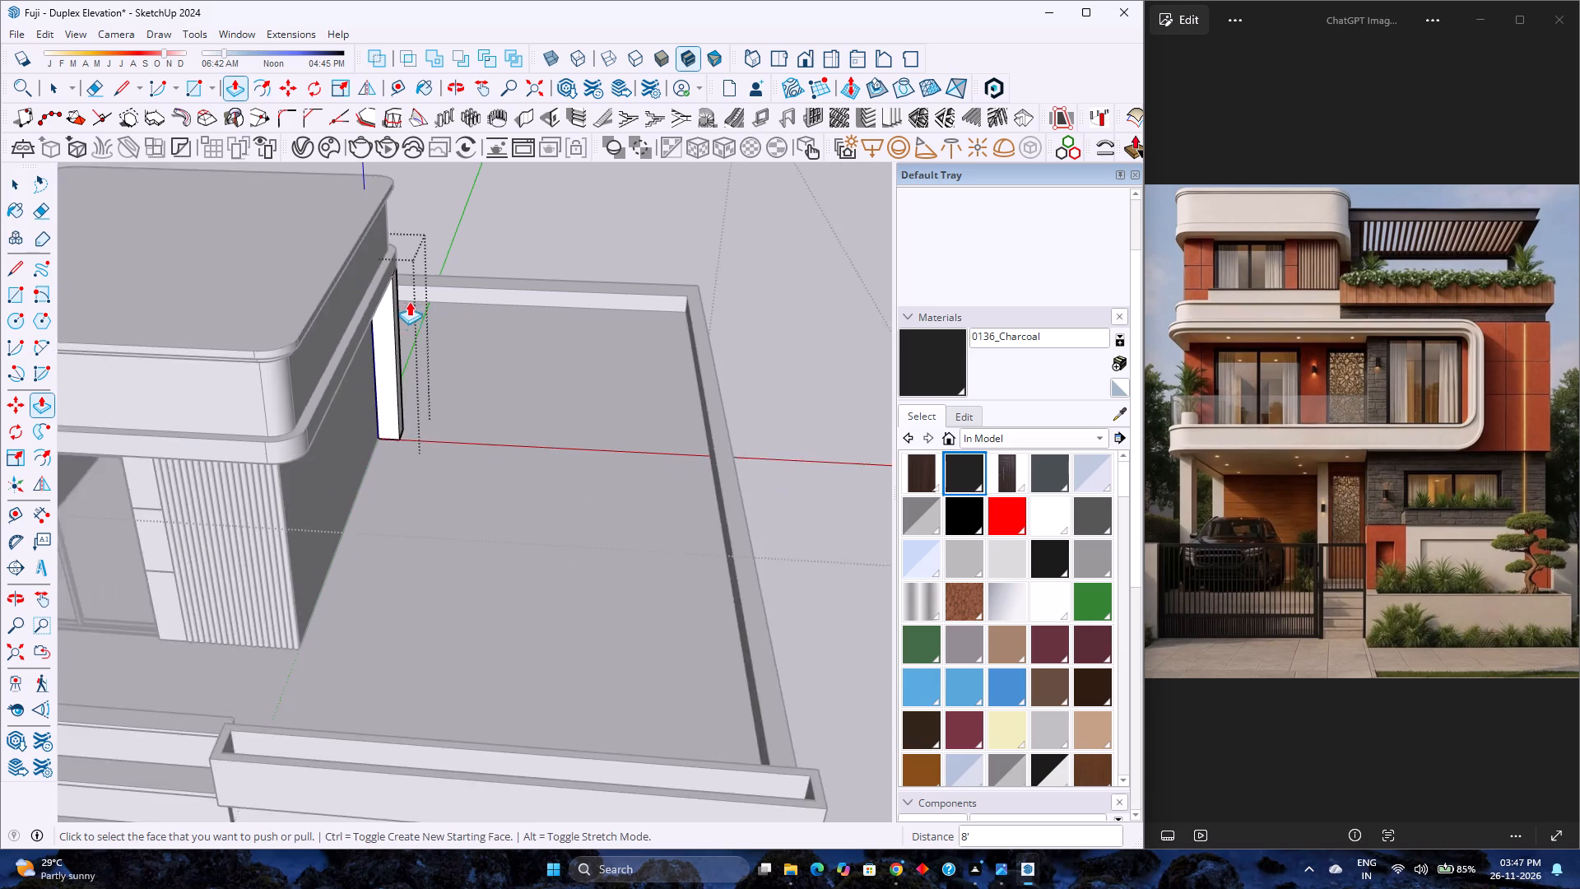
Extend the post's outer side face 6" away from the rooftop room's wall.
{"action": "middle_click_drag", "start_coordinate": [414, 331], "coordinate": [460, 571], "text": "shift"}
{"action": "scroll", "coordinate": [415, 334], "scroll_direction": "down", "scroll_amount": 1, "text": "shift"}
{"action": "middle_click_drag", "start_coordinate": [456, 567], "coordinate": [367, 322]}
{"action": "scroll", "coordinate": [351, 274], "scroll_direction": "up", "scroll_amount": 5}
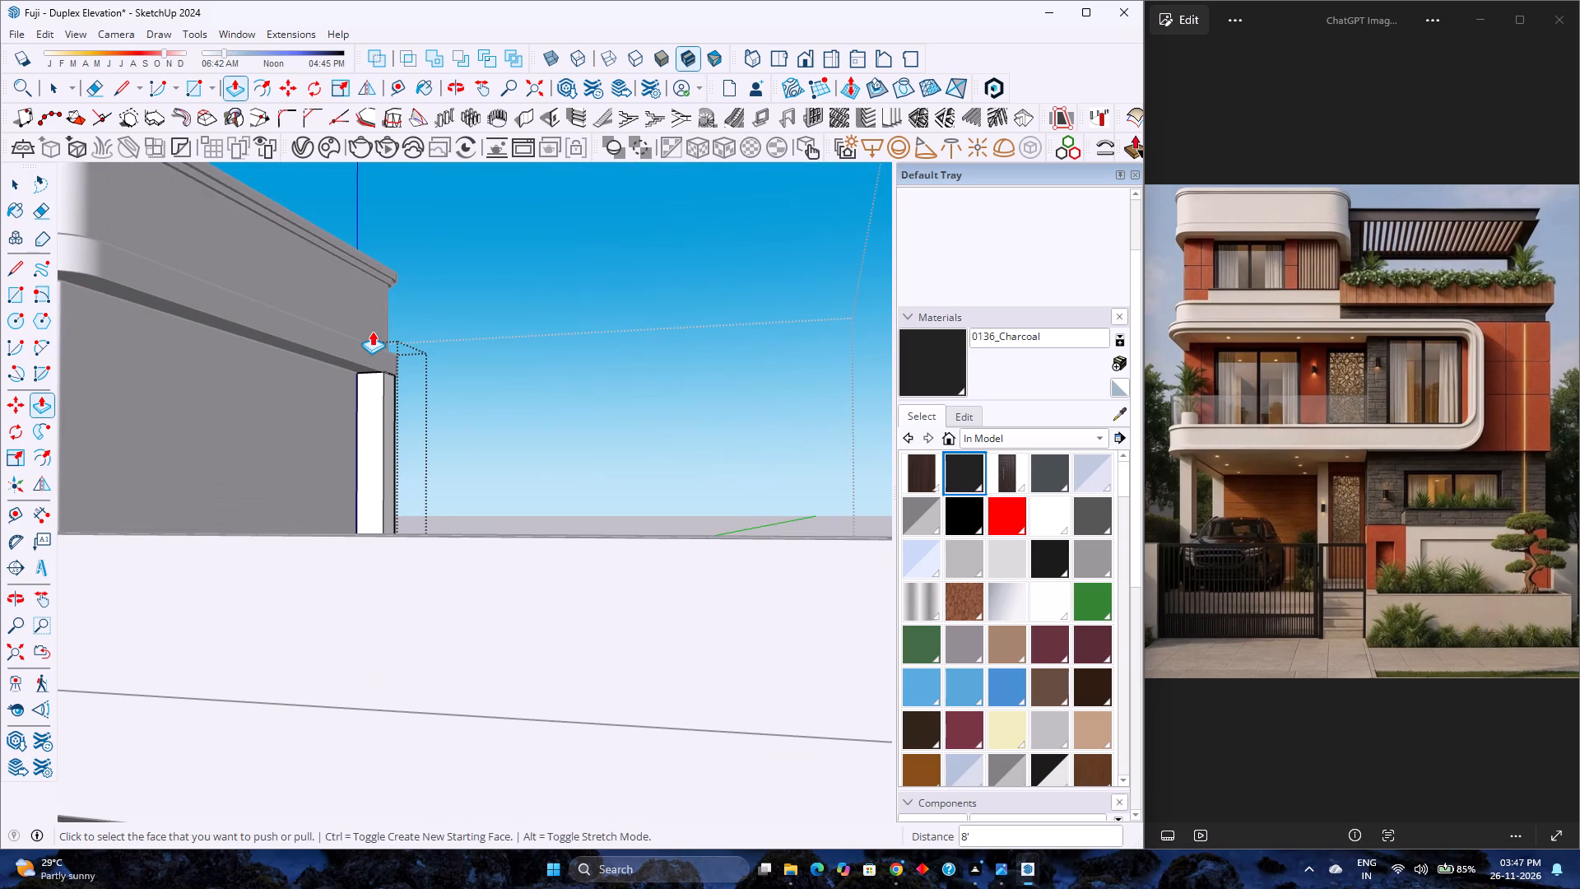
{"action": "scroll", "coordinate": [381, 333], "scroll_direction": "down", "scroll_amount": 1}
{"action": "middle_click_drag", "start_coordinate": [381, 333], "coordinate": [324, 370]}
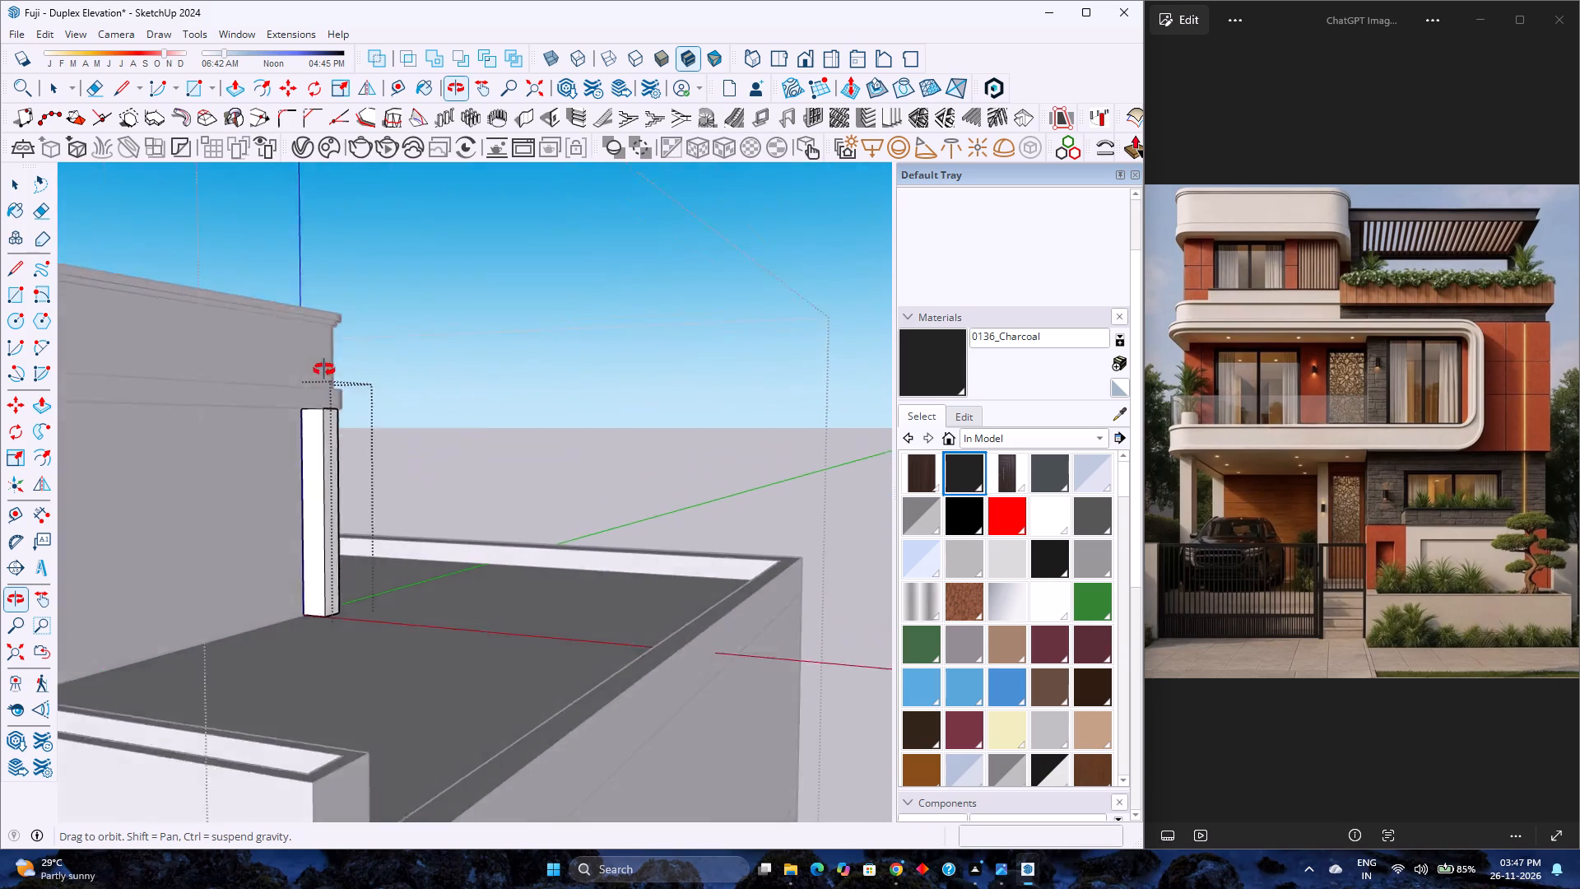
{"action": "middle_click_drag", "start_coordinate": [324, 370], "coordinate": [257, 396]}
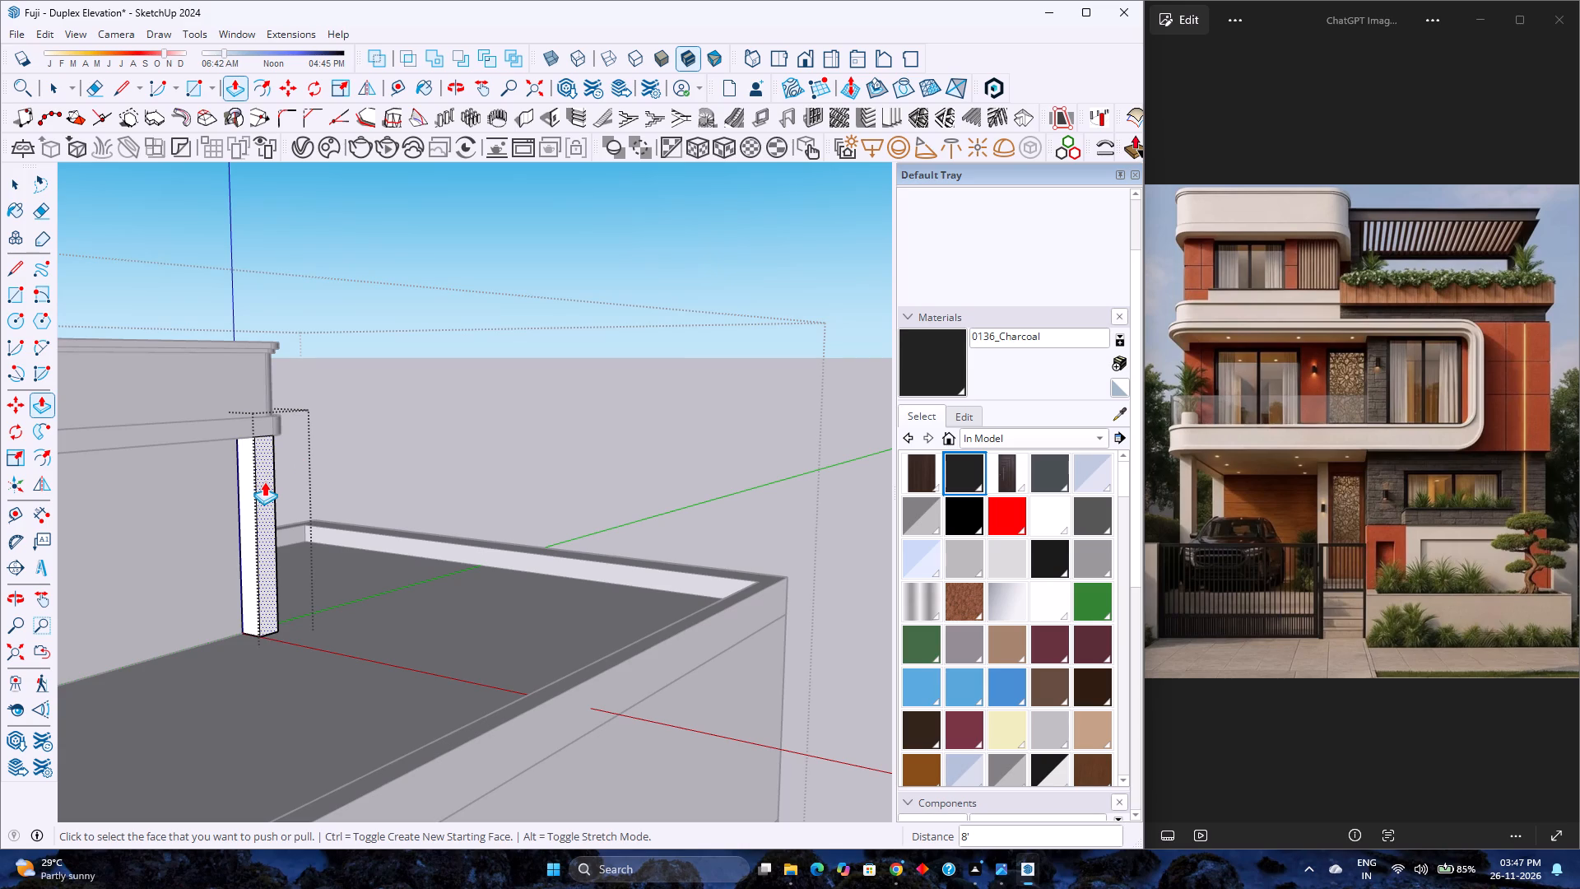
{"action": "left_click", "coordinate": [264, 482]}
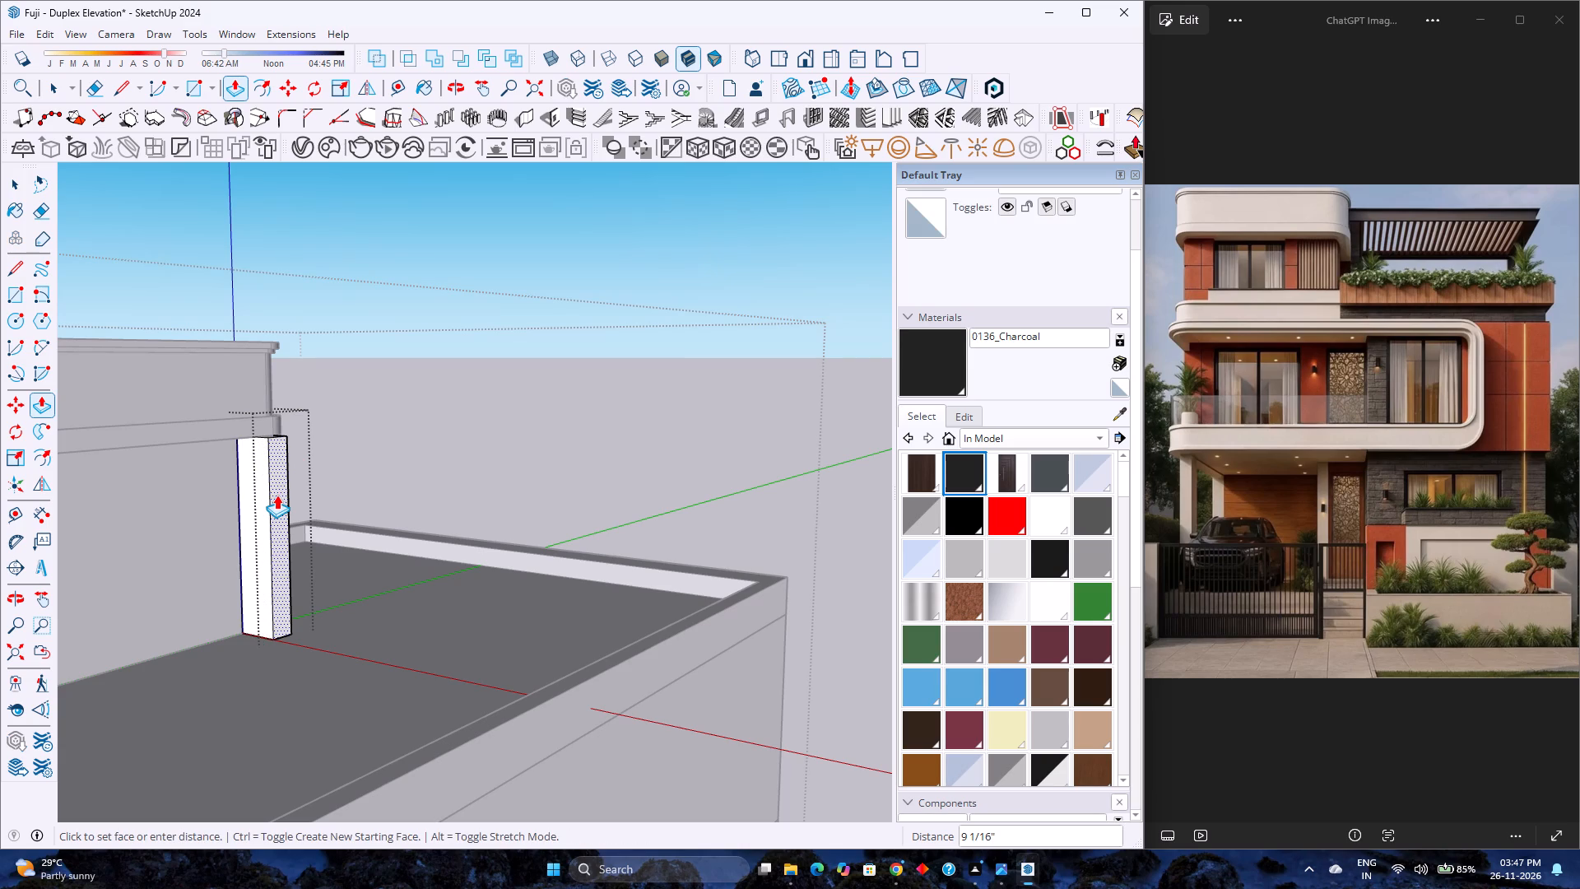
{"action": "key", "text": "6"}
{"action": "key", "text": "Return"}
Extend the post's outer side face a further 3" so it projects past the roof band.
{"action": "scroll", "coordinate": [254, 476], "scroll_direction": "up", "scroll_amount": 3}
{"action": "middle_click_drag", "start_coordinate": [253, 476], "coordinate": [263, 597]}
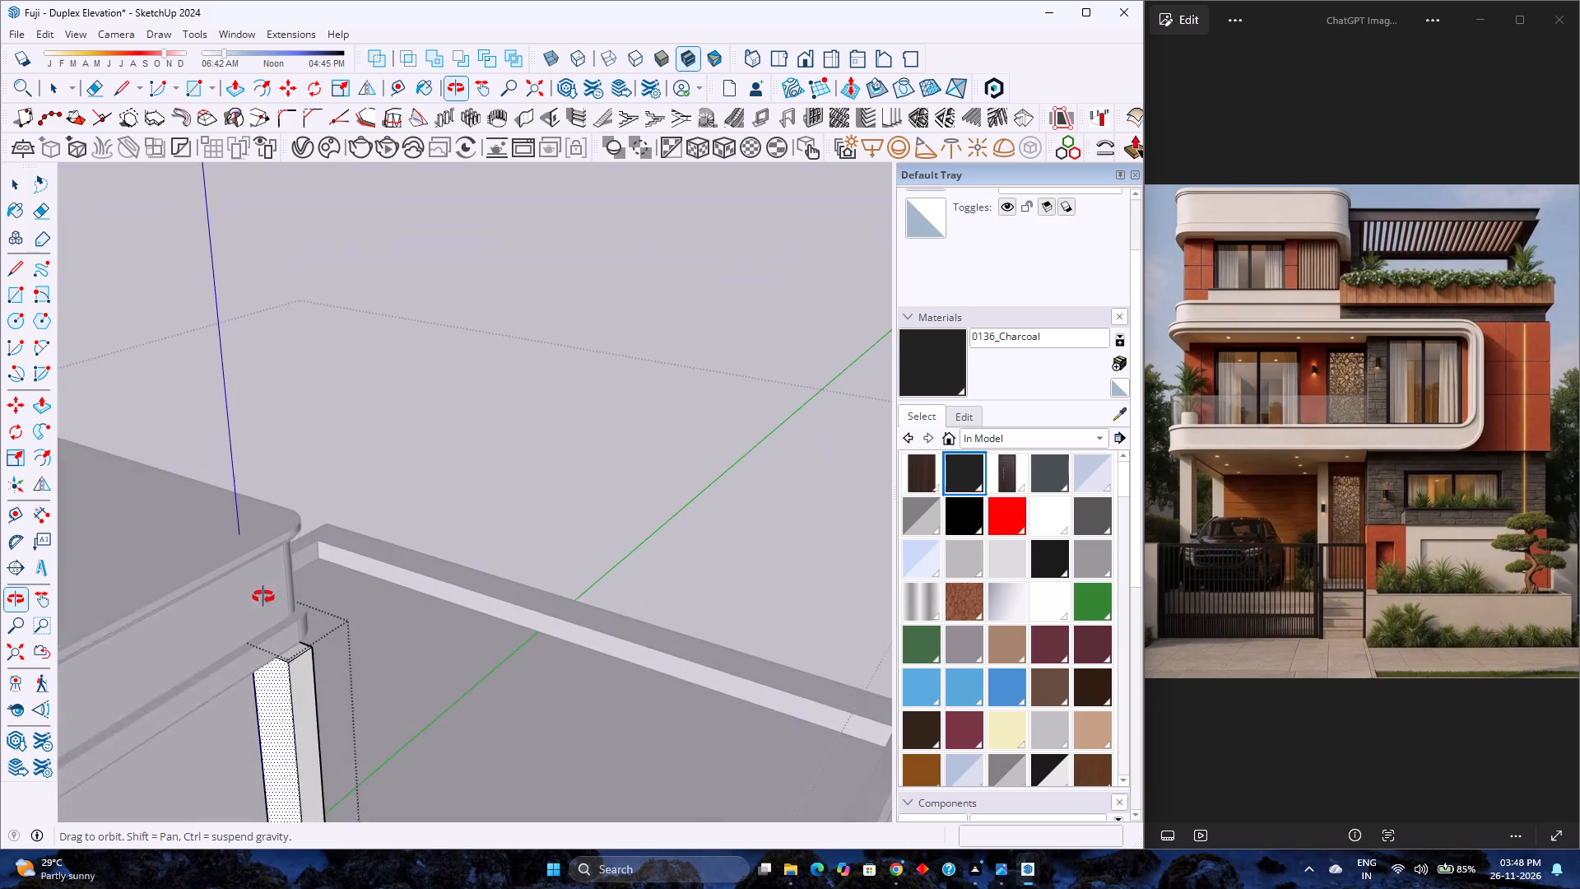
{"action": "middle_click_drag", "start_coordinate": [263, 597], "coordinate": [263, 598]}
{"action": "scroll", "coordinate": [310, 674], "scroll_direction": "up", "scroll_amount": 5}
{"action": "left_click", "coordinate": [298, 667]}
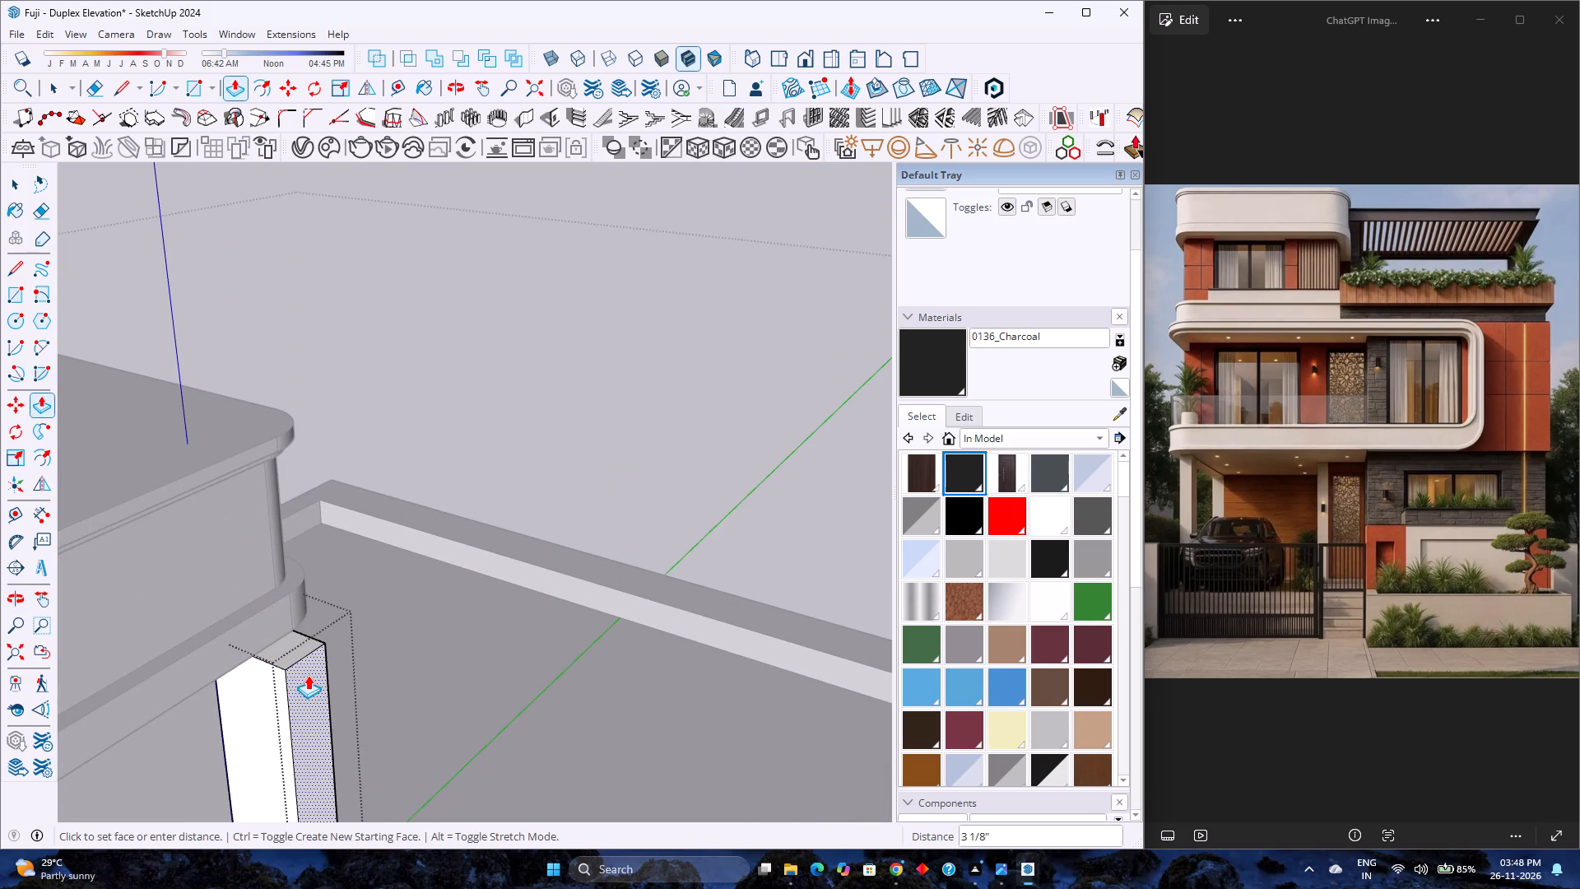
{"action": "key", "text": "3"}
{"action": "key", "text": "Return"}
Draw a 1' line across the top of the post where it meets the roof band's outer face.
{"action": "key", "text": "l"}
{"action": "scroll", "coordinate": [244, 649], "scroll_direction": "up", "scroll_amount": 3}
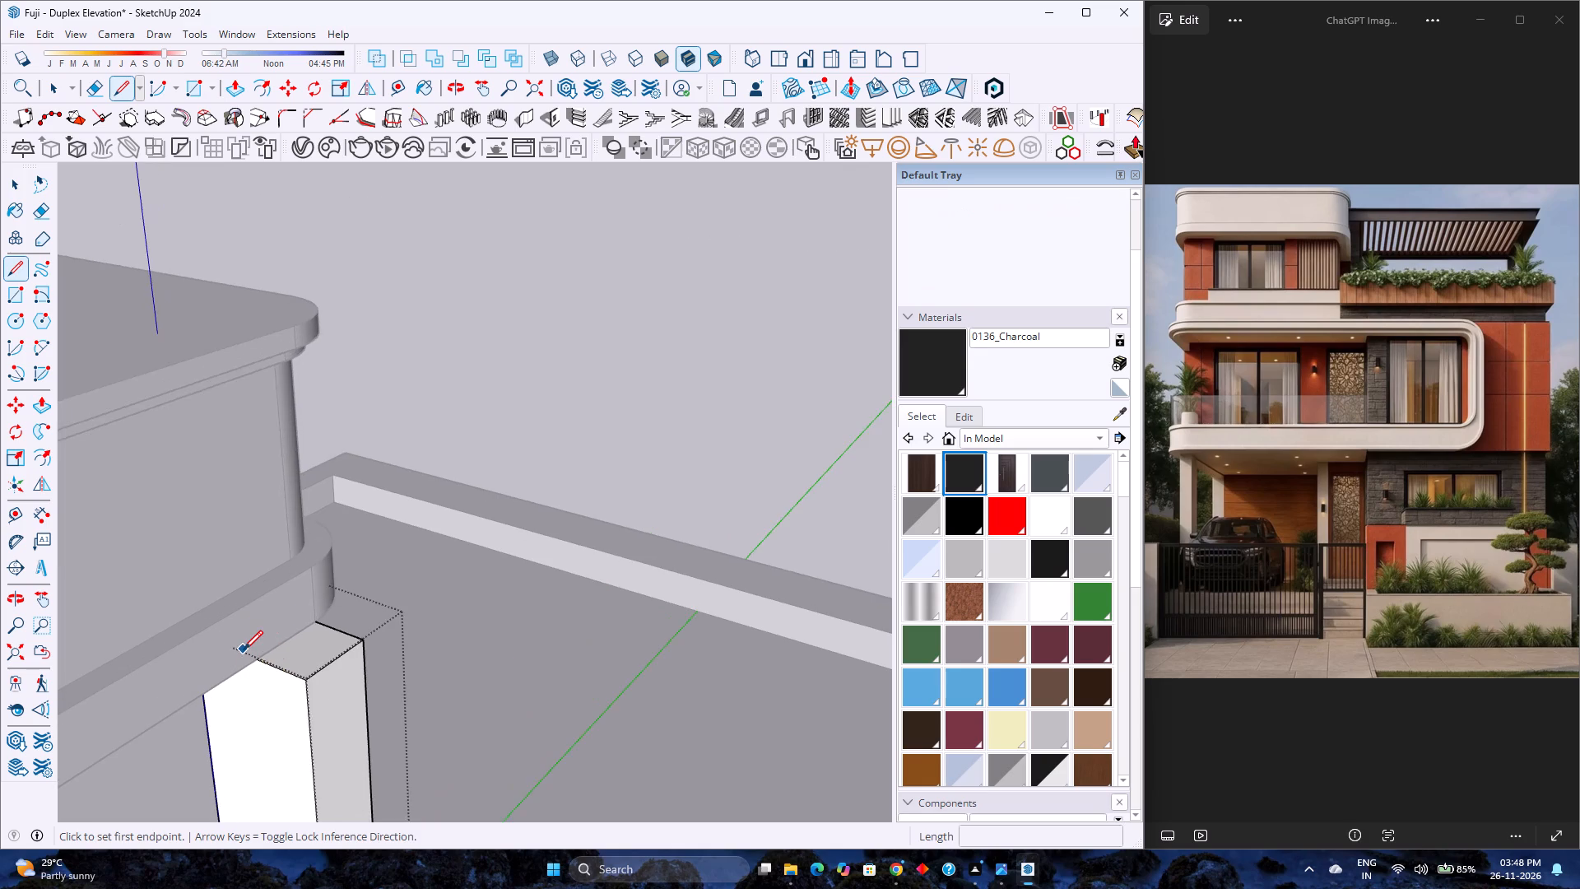
{"action": "scroll", "coordinate": [244, 649], "scroll_direction": "up", "scroll_amount": 4}
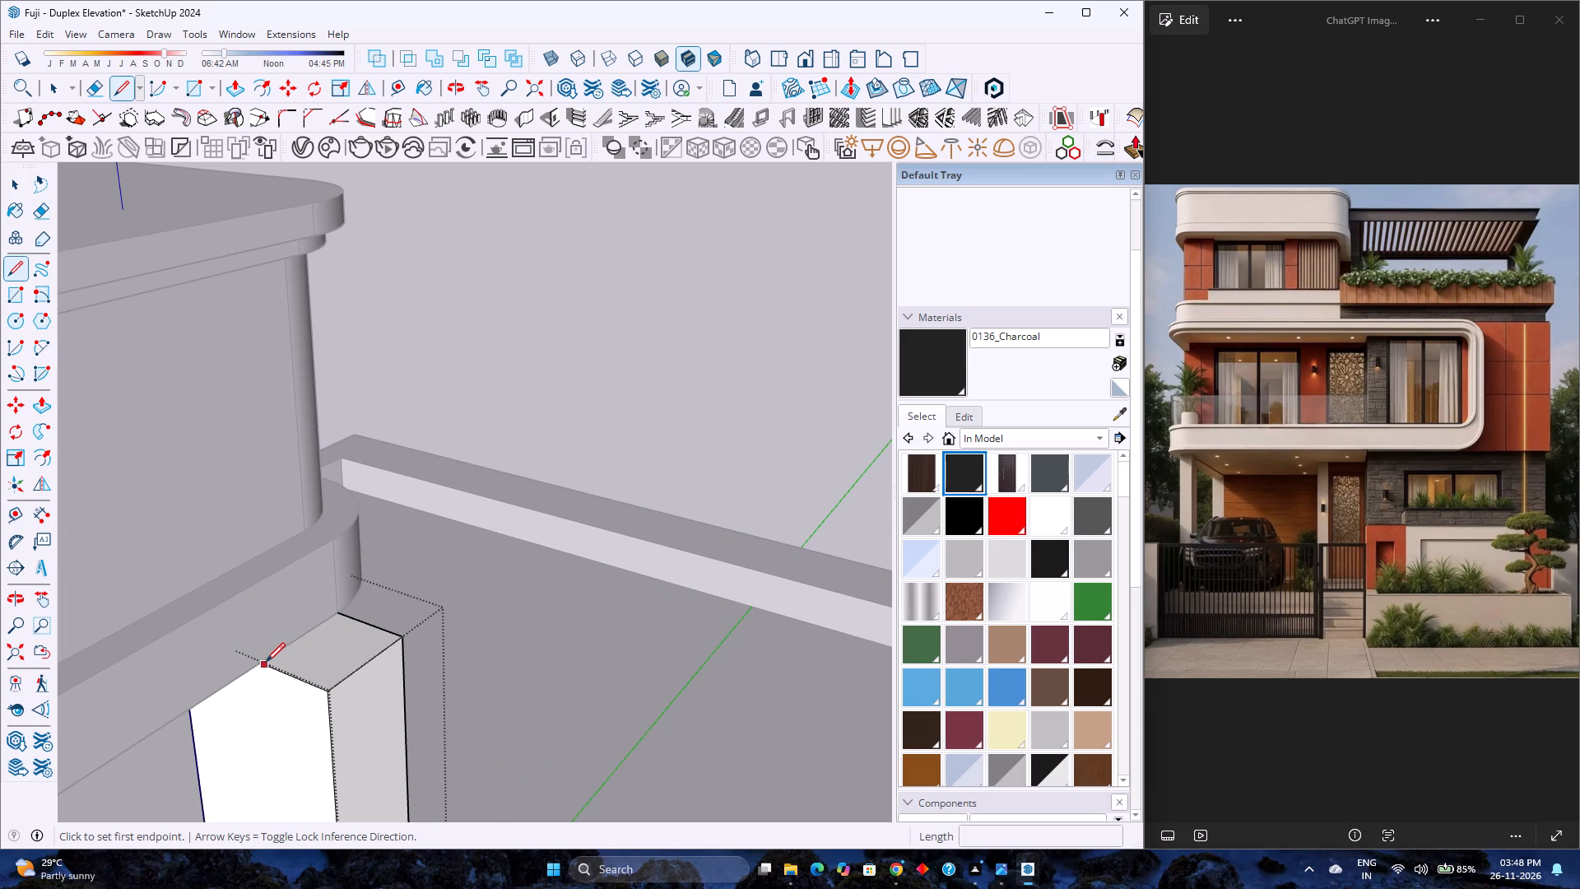
{"action": "left_click", "coordinate": [262, 660]}
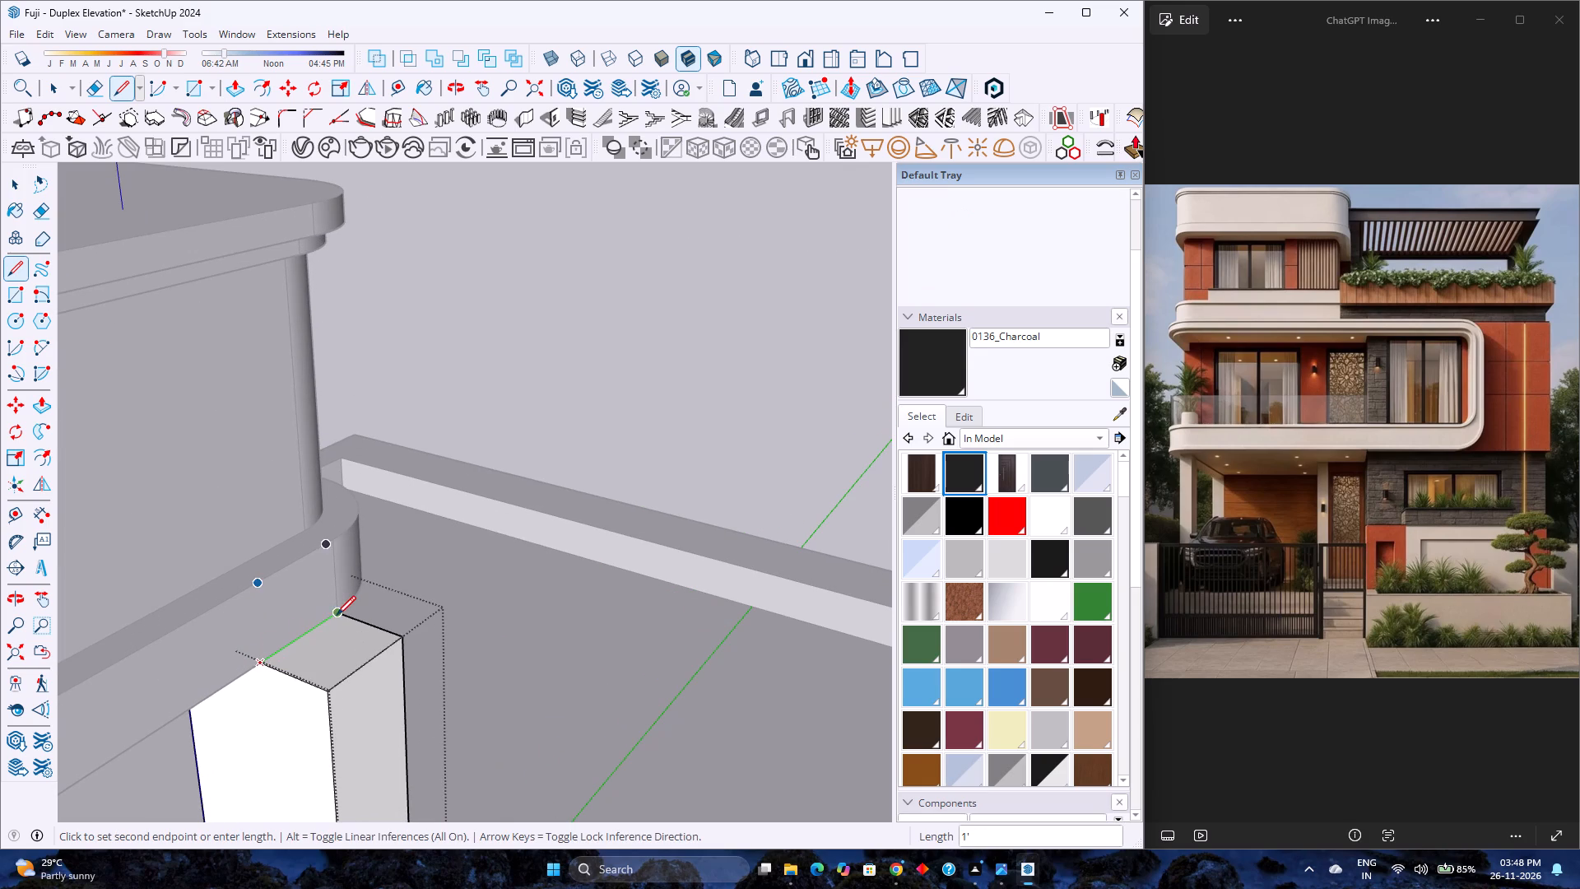
{"action": "left_click", "coordinate": [338, 615]}
Raise the projecting part of the post's top 9" alongside the roof band, and leave the post group.
{"action": "key", "text": "p"}
{"action": "left_click", "coordinate": [315, 649]}
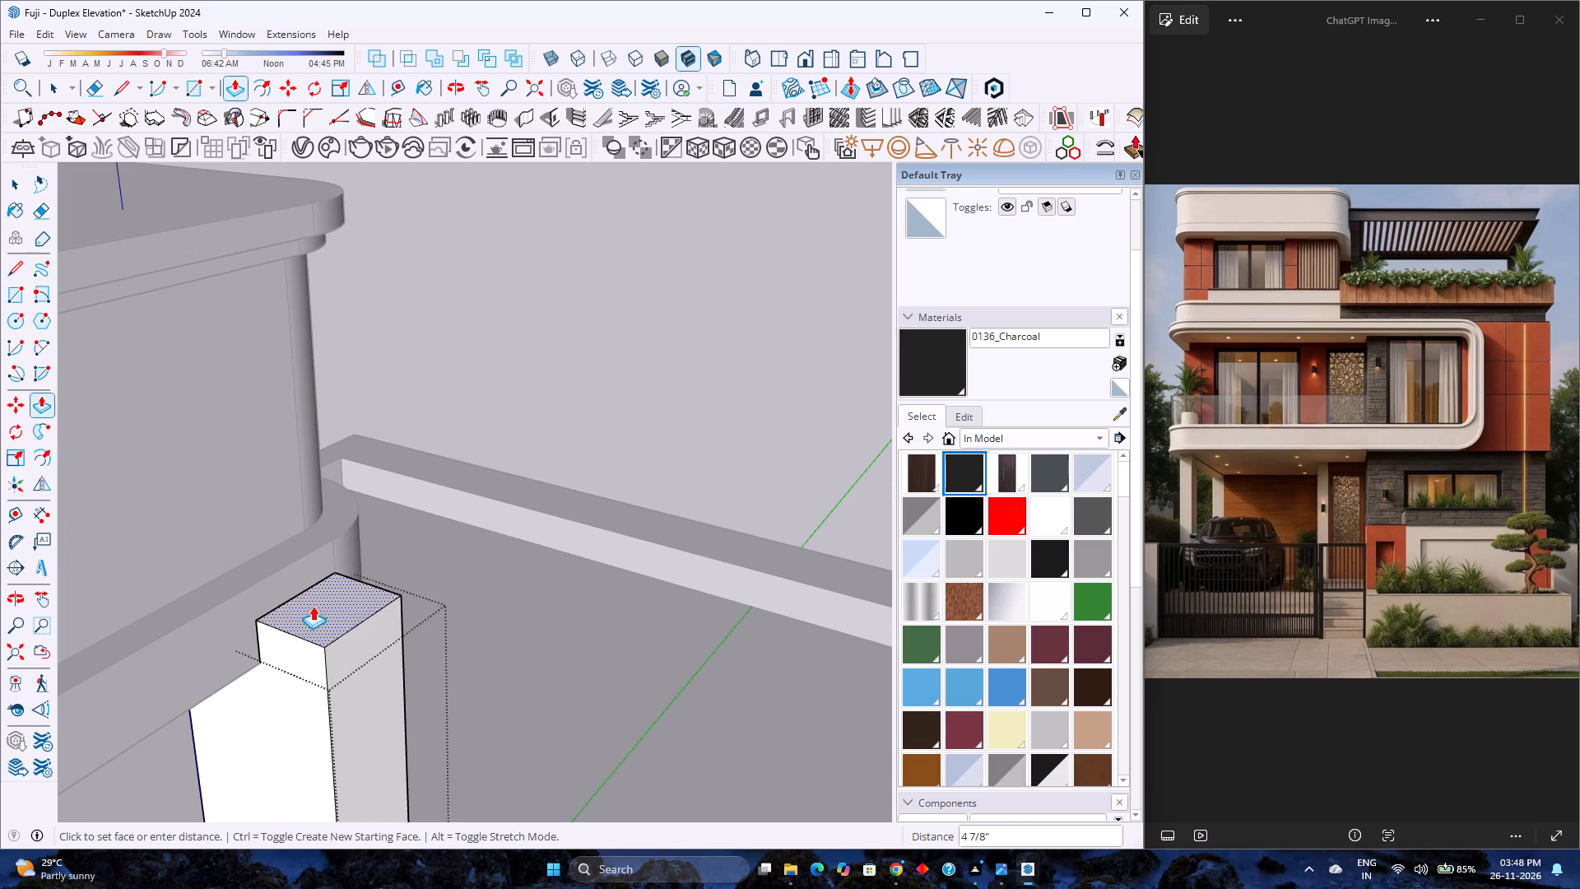
{"action": "left_click", "coordinate": [241, 592]}
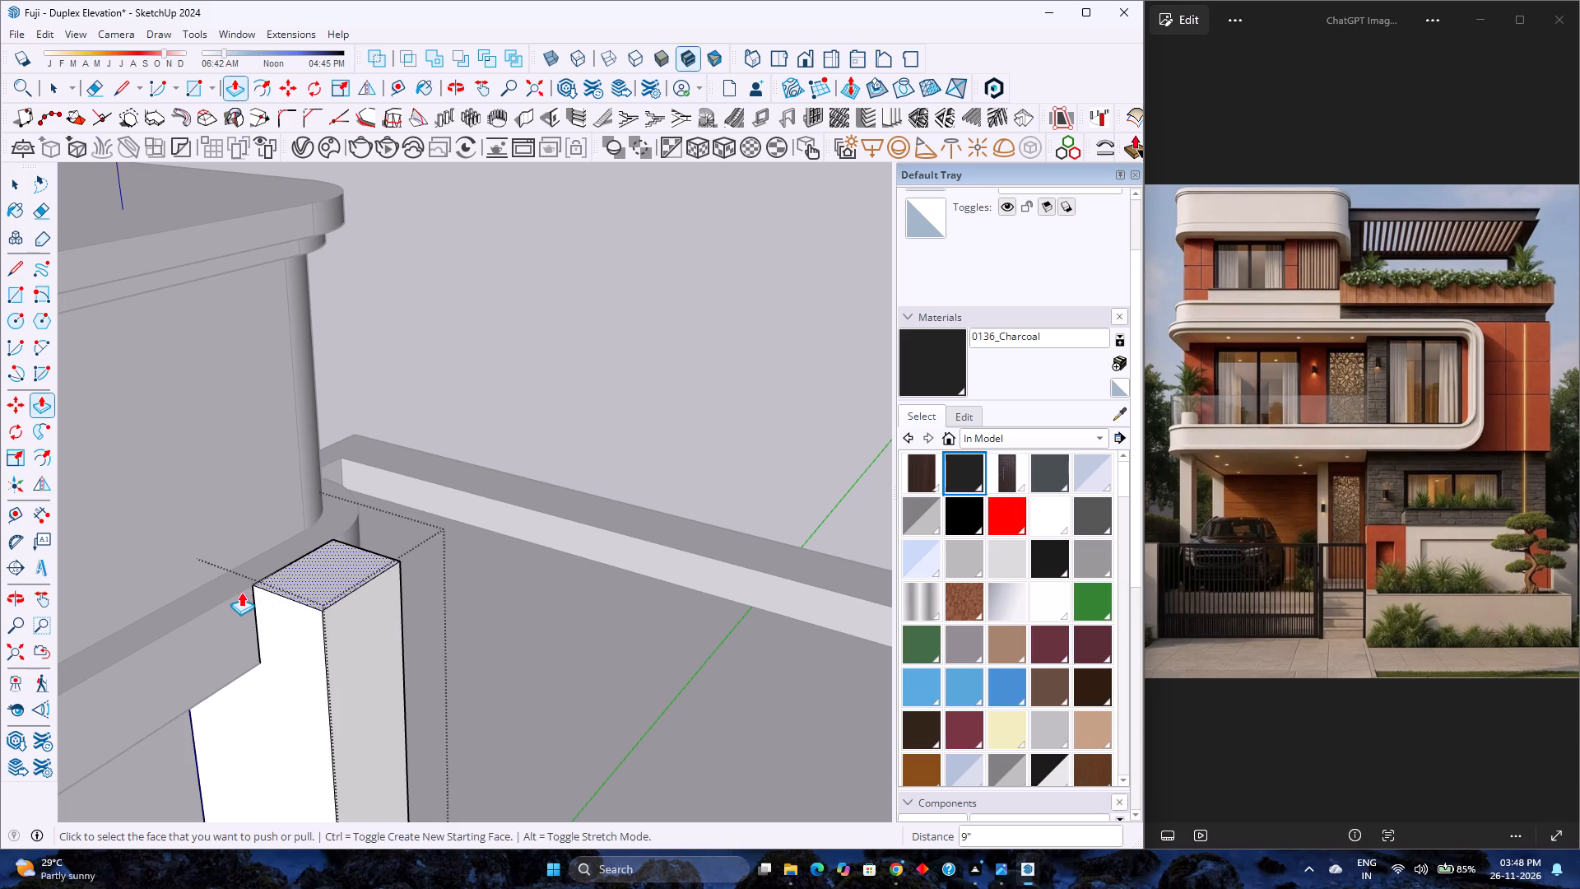
{"action": "scroll", "coordinate": [253, 585], "scroll_direction": "down", "scroll_amount": 7}
{"action": "key", "text": "space"}
{"action": "scroll", "coordinate": [295, 581], "scroll_direction": "down", "scroll_amount": 11}
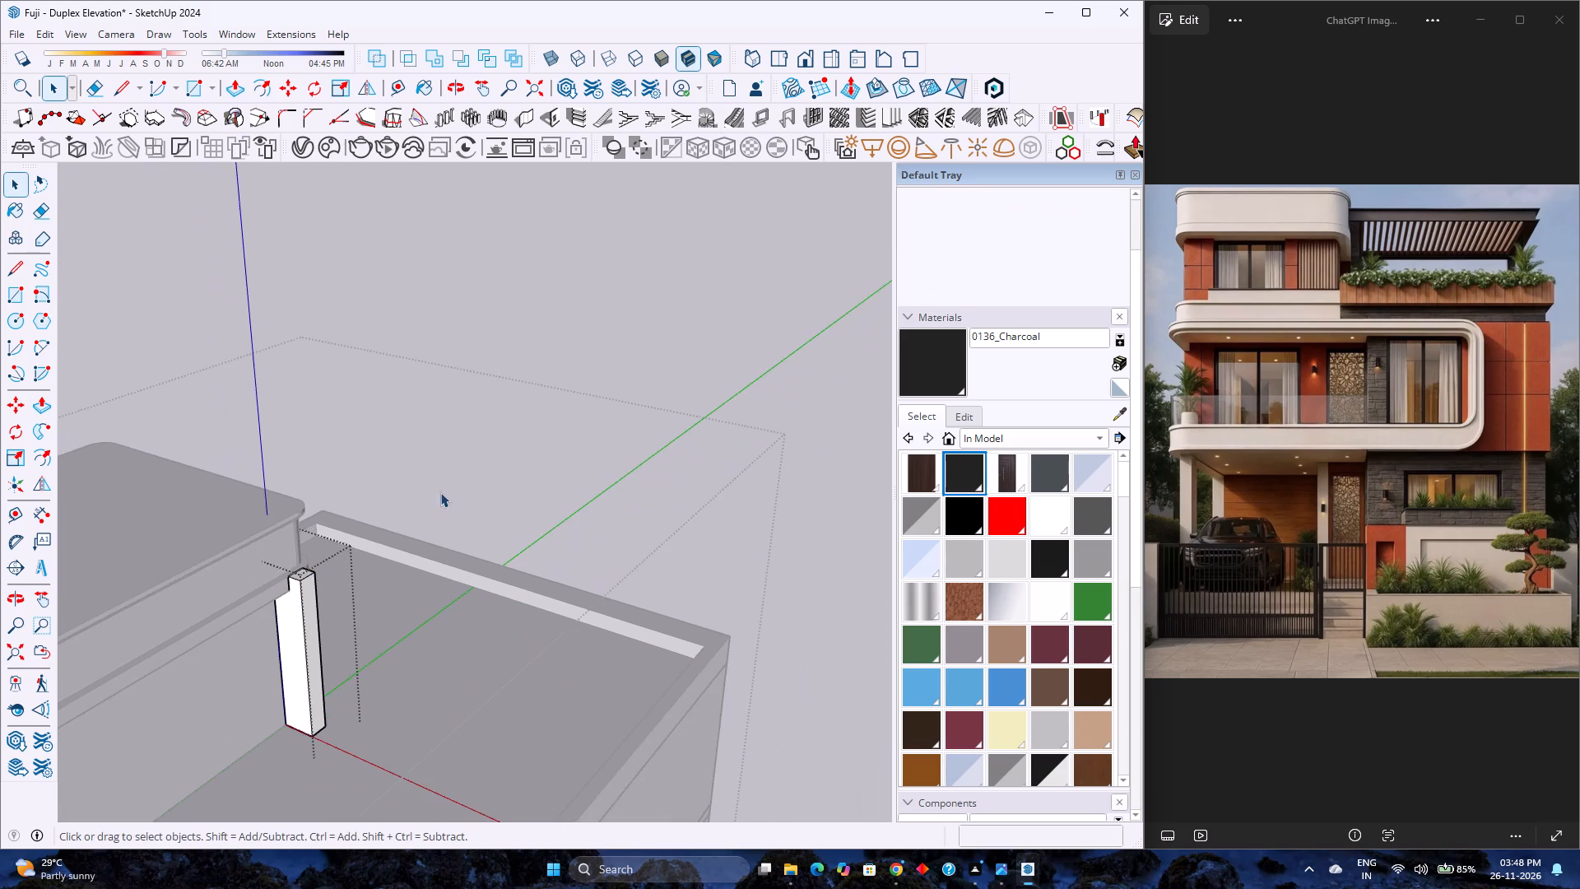
{"action": "left_click", "coordinate": [494, 463]}
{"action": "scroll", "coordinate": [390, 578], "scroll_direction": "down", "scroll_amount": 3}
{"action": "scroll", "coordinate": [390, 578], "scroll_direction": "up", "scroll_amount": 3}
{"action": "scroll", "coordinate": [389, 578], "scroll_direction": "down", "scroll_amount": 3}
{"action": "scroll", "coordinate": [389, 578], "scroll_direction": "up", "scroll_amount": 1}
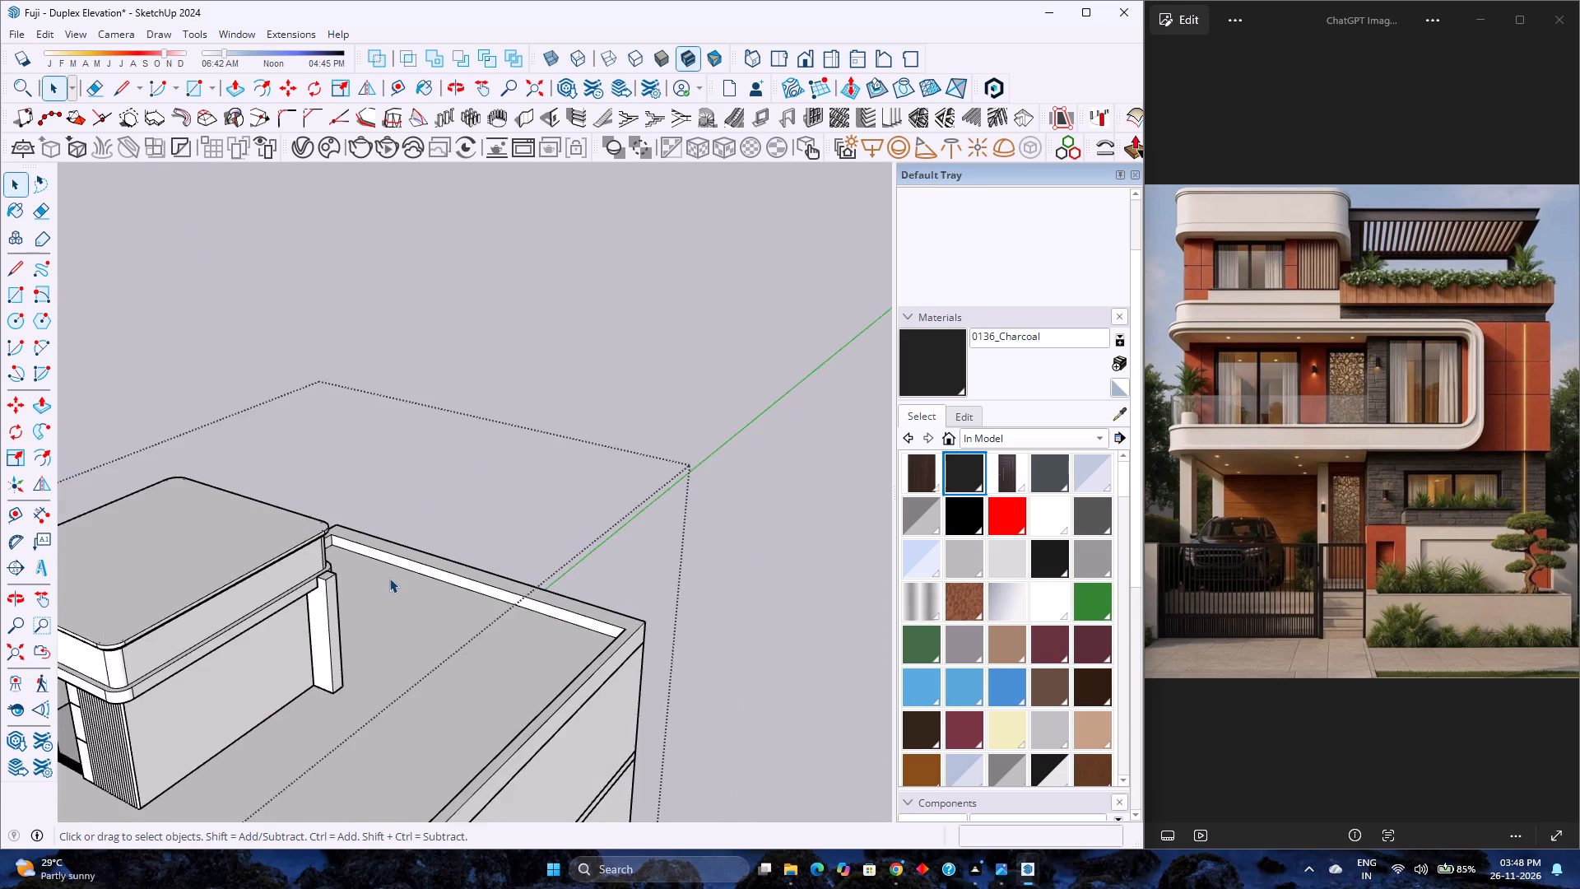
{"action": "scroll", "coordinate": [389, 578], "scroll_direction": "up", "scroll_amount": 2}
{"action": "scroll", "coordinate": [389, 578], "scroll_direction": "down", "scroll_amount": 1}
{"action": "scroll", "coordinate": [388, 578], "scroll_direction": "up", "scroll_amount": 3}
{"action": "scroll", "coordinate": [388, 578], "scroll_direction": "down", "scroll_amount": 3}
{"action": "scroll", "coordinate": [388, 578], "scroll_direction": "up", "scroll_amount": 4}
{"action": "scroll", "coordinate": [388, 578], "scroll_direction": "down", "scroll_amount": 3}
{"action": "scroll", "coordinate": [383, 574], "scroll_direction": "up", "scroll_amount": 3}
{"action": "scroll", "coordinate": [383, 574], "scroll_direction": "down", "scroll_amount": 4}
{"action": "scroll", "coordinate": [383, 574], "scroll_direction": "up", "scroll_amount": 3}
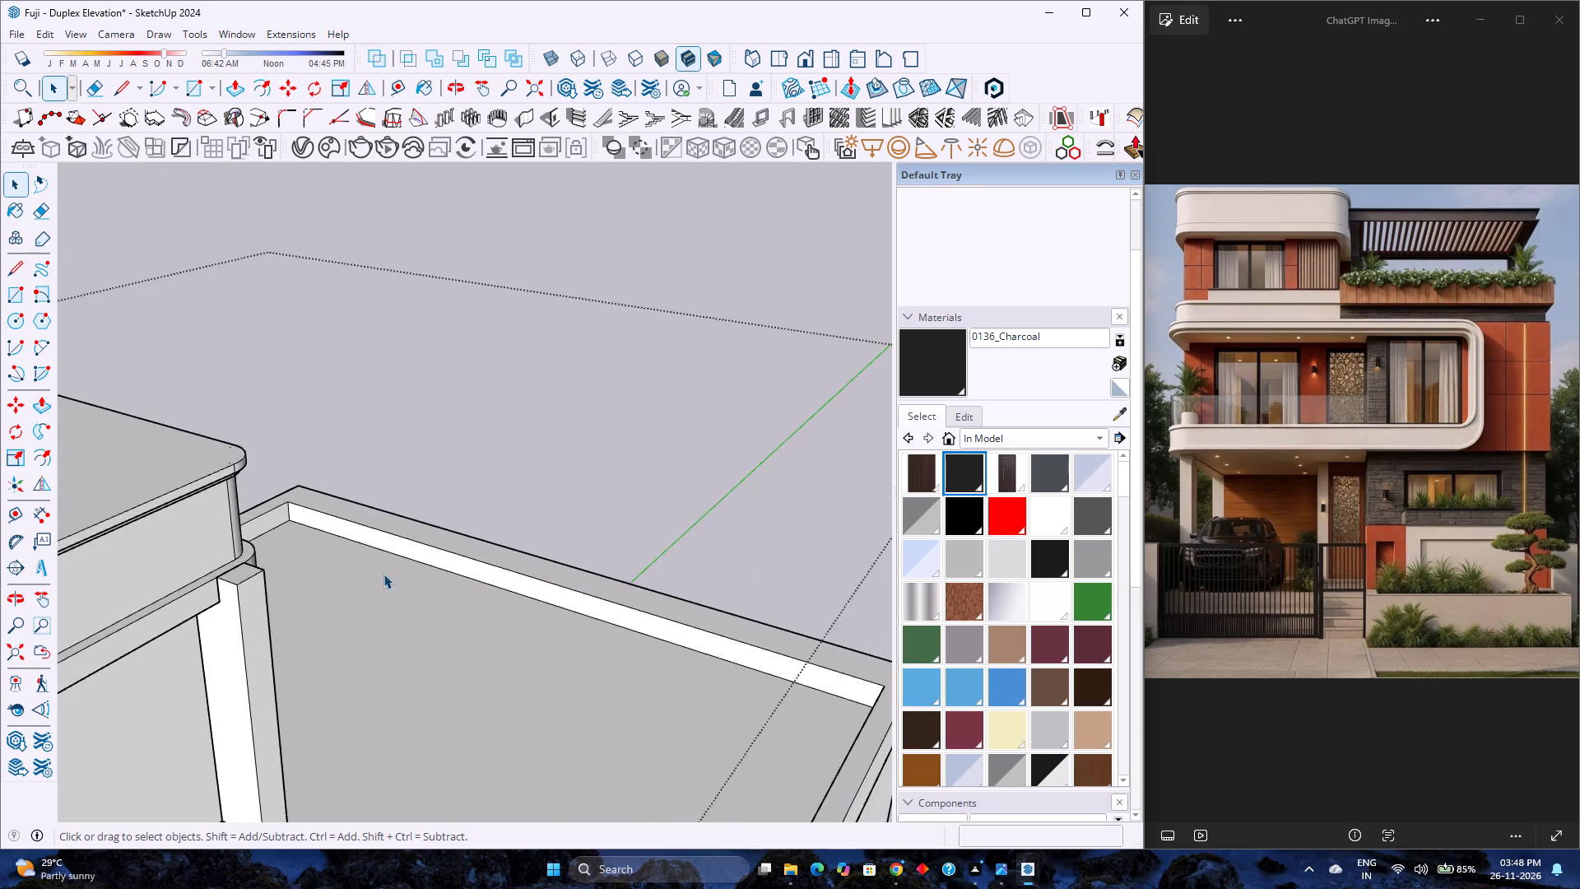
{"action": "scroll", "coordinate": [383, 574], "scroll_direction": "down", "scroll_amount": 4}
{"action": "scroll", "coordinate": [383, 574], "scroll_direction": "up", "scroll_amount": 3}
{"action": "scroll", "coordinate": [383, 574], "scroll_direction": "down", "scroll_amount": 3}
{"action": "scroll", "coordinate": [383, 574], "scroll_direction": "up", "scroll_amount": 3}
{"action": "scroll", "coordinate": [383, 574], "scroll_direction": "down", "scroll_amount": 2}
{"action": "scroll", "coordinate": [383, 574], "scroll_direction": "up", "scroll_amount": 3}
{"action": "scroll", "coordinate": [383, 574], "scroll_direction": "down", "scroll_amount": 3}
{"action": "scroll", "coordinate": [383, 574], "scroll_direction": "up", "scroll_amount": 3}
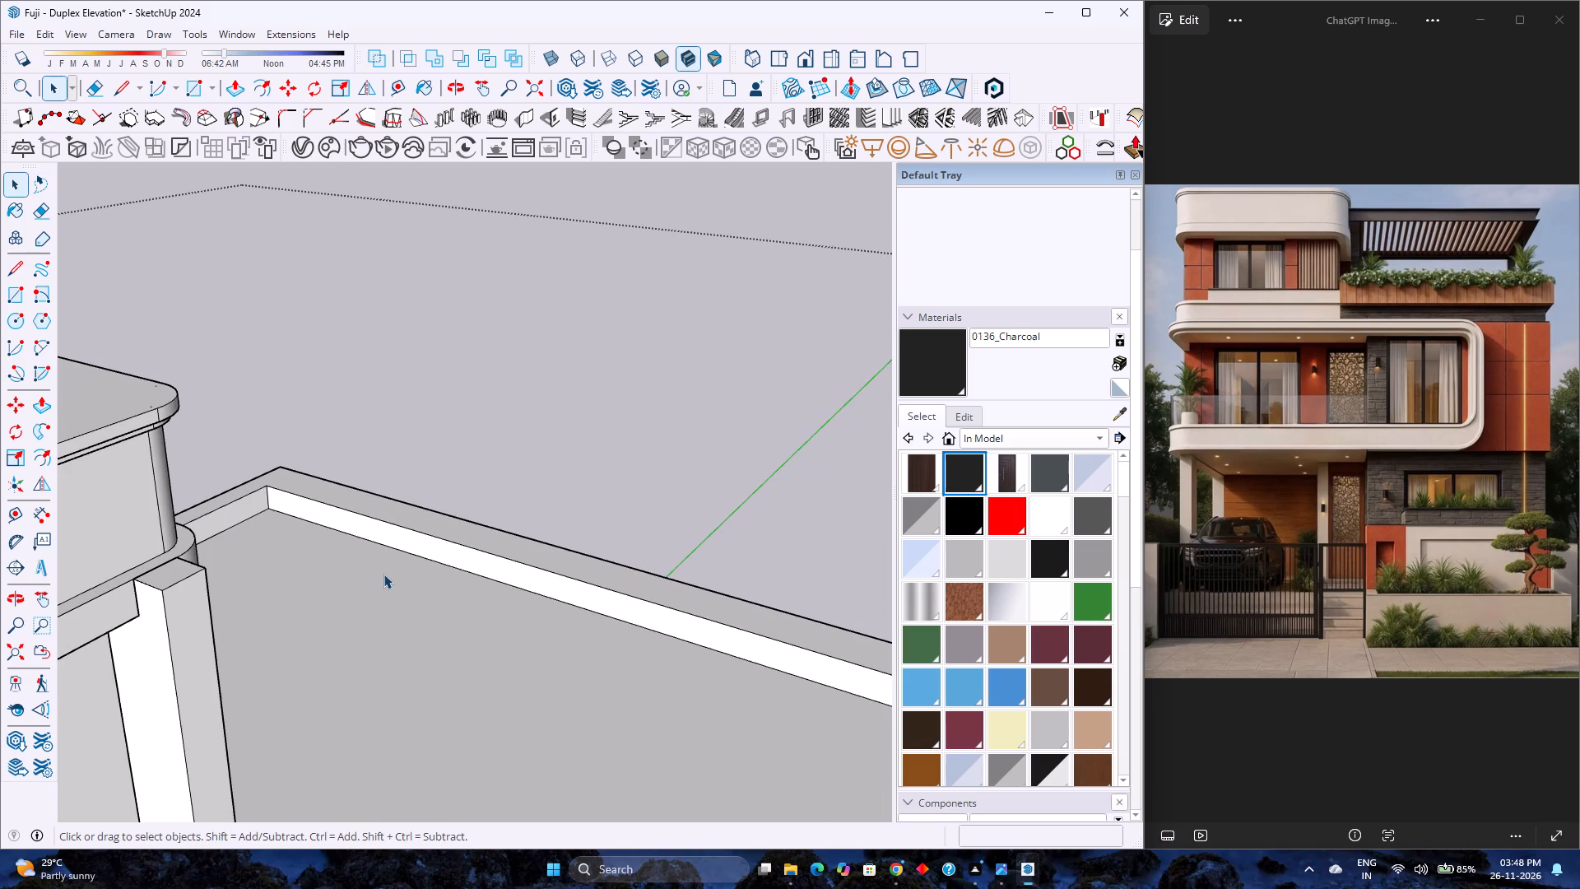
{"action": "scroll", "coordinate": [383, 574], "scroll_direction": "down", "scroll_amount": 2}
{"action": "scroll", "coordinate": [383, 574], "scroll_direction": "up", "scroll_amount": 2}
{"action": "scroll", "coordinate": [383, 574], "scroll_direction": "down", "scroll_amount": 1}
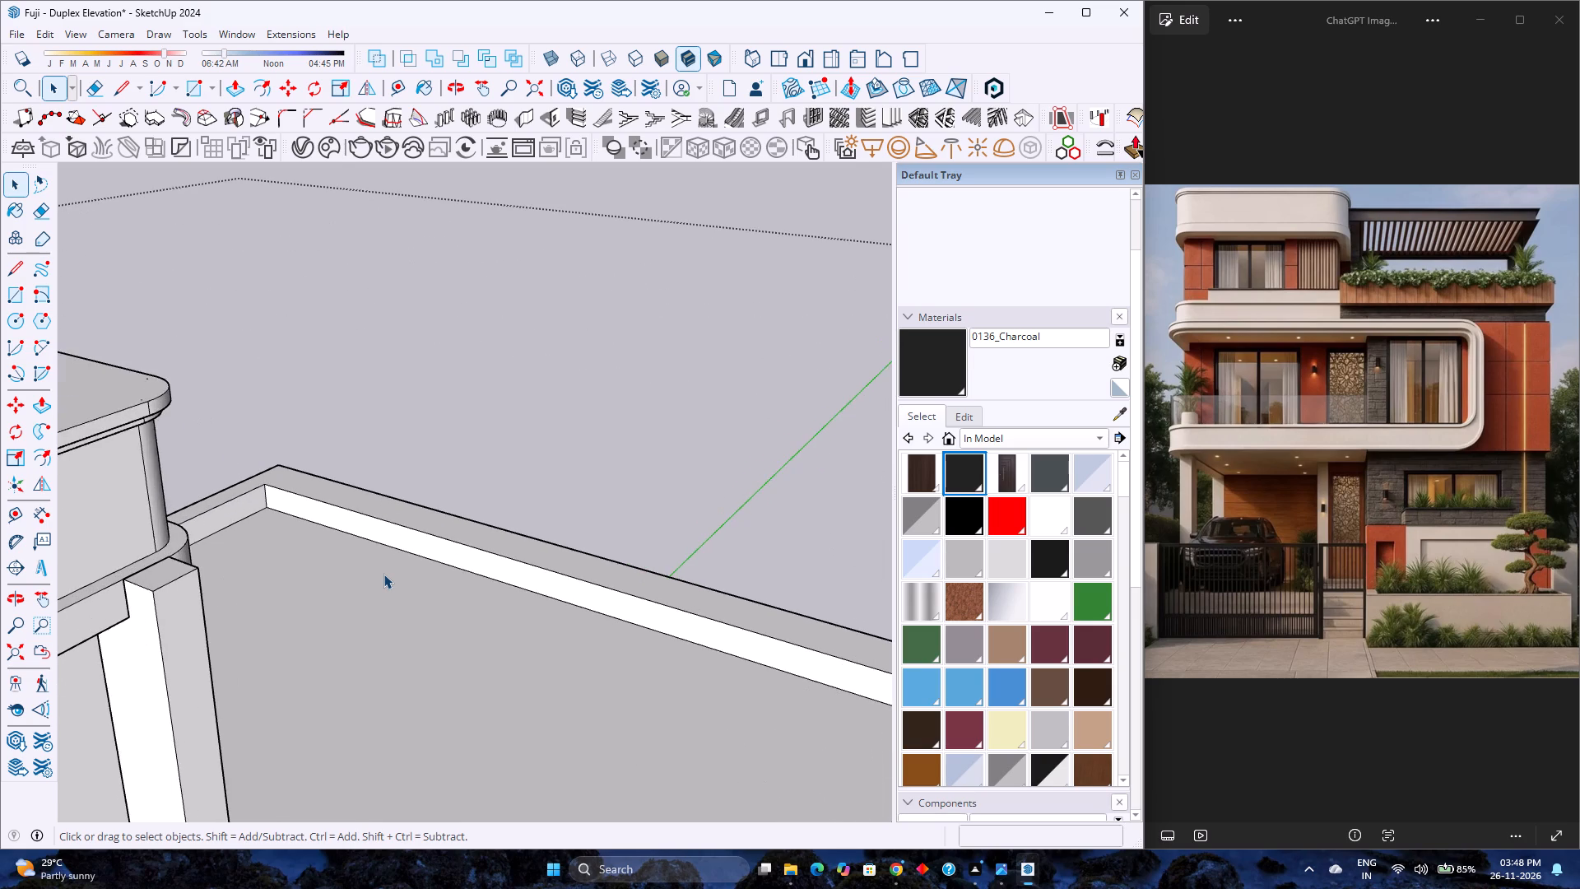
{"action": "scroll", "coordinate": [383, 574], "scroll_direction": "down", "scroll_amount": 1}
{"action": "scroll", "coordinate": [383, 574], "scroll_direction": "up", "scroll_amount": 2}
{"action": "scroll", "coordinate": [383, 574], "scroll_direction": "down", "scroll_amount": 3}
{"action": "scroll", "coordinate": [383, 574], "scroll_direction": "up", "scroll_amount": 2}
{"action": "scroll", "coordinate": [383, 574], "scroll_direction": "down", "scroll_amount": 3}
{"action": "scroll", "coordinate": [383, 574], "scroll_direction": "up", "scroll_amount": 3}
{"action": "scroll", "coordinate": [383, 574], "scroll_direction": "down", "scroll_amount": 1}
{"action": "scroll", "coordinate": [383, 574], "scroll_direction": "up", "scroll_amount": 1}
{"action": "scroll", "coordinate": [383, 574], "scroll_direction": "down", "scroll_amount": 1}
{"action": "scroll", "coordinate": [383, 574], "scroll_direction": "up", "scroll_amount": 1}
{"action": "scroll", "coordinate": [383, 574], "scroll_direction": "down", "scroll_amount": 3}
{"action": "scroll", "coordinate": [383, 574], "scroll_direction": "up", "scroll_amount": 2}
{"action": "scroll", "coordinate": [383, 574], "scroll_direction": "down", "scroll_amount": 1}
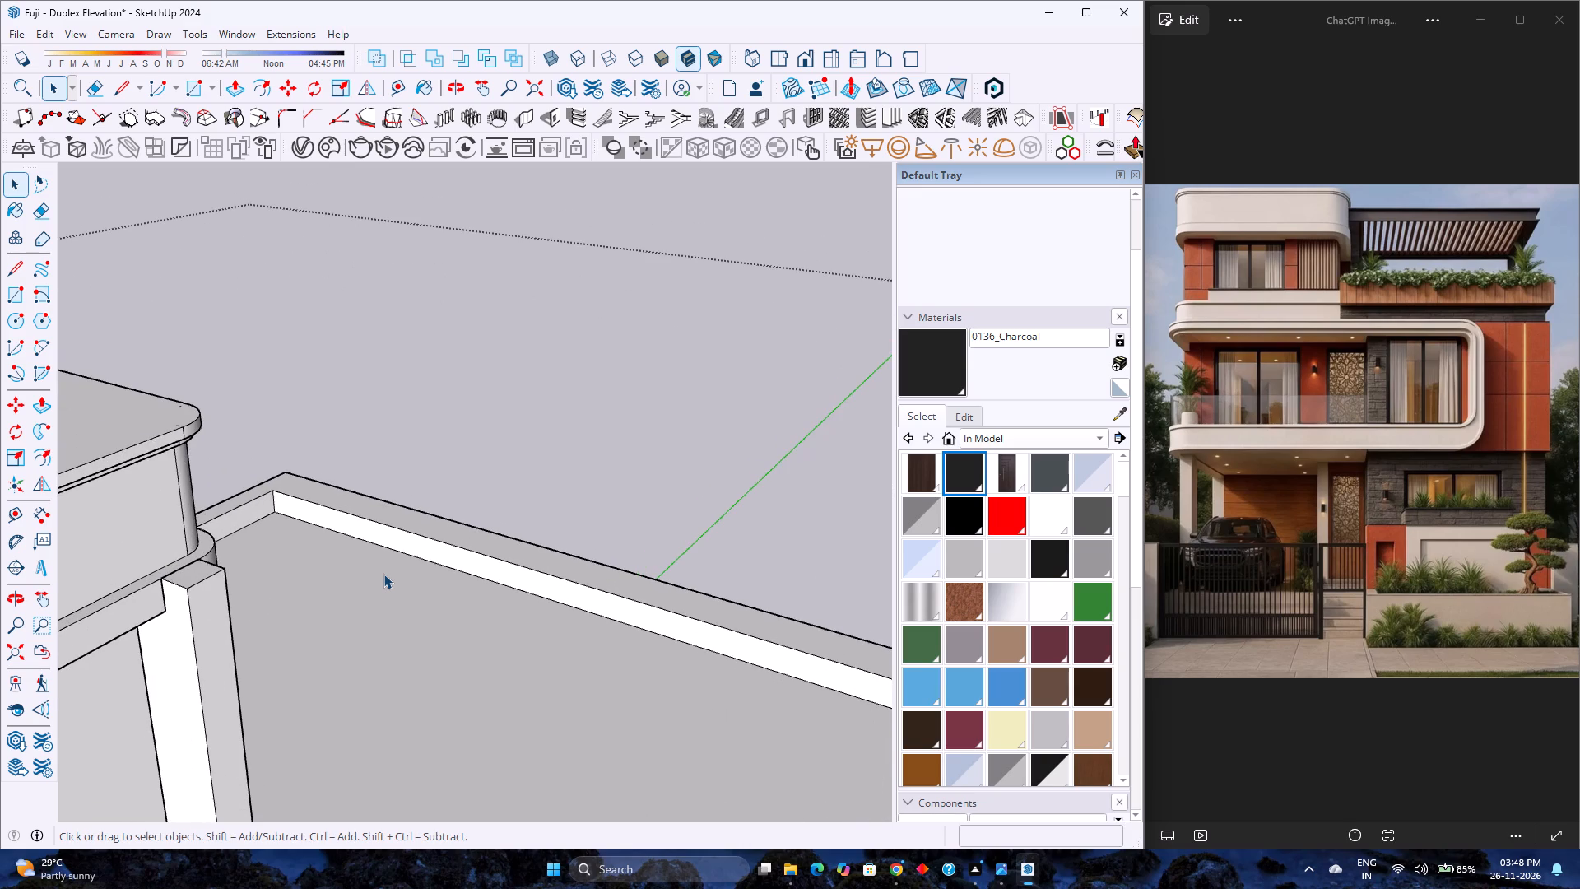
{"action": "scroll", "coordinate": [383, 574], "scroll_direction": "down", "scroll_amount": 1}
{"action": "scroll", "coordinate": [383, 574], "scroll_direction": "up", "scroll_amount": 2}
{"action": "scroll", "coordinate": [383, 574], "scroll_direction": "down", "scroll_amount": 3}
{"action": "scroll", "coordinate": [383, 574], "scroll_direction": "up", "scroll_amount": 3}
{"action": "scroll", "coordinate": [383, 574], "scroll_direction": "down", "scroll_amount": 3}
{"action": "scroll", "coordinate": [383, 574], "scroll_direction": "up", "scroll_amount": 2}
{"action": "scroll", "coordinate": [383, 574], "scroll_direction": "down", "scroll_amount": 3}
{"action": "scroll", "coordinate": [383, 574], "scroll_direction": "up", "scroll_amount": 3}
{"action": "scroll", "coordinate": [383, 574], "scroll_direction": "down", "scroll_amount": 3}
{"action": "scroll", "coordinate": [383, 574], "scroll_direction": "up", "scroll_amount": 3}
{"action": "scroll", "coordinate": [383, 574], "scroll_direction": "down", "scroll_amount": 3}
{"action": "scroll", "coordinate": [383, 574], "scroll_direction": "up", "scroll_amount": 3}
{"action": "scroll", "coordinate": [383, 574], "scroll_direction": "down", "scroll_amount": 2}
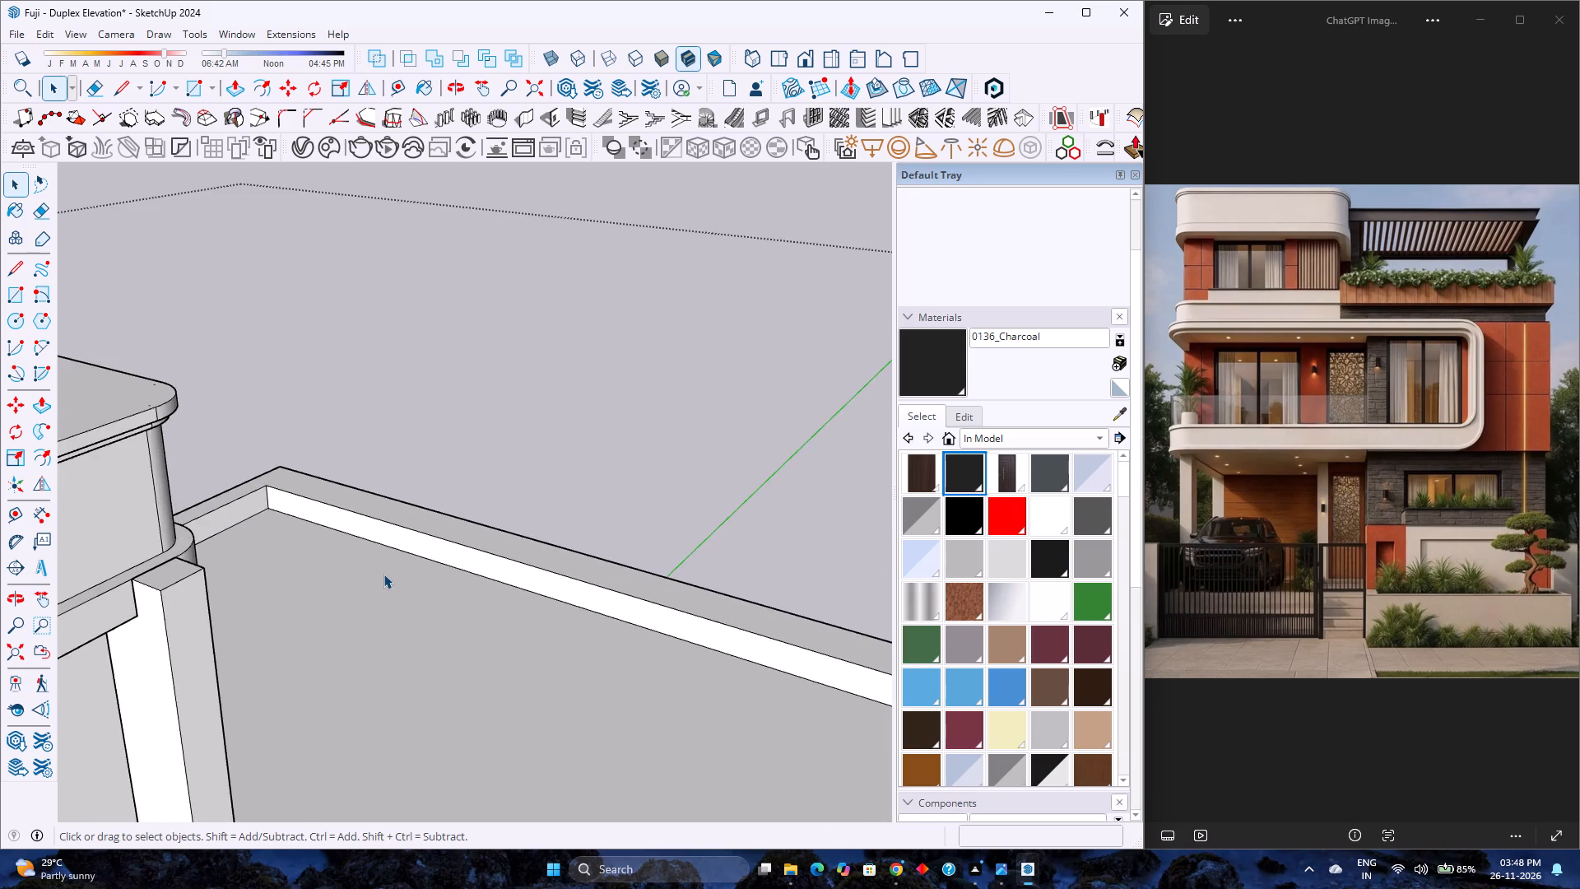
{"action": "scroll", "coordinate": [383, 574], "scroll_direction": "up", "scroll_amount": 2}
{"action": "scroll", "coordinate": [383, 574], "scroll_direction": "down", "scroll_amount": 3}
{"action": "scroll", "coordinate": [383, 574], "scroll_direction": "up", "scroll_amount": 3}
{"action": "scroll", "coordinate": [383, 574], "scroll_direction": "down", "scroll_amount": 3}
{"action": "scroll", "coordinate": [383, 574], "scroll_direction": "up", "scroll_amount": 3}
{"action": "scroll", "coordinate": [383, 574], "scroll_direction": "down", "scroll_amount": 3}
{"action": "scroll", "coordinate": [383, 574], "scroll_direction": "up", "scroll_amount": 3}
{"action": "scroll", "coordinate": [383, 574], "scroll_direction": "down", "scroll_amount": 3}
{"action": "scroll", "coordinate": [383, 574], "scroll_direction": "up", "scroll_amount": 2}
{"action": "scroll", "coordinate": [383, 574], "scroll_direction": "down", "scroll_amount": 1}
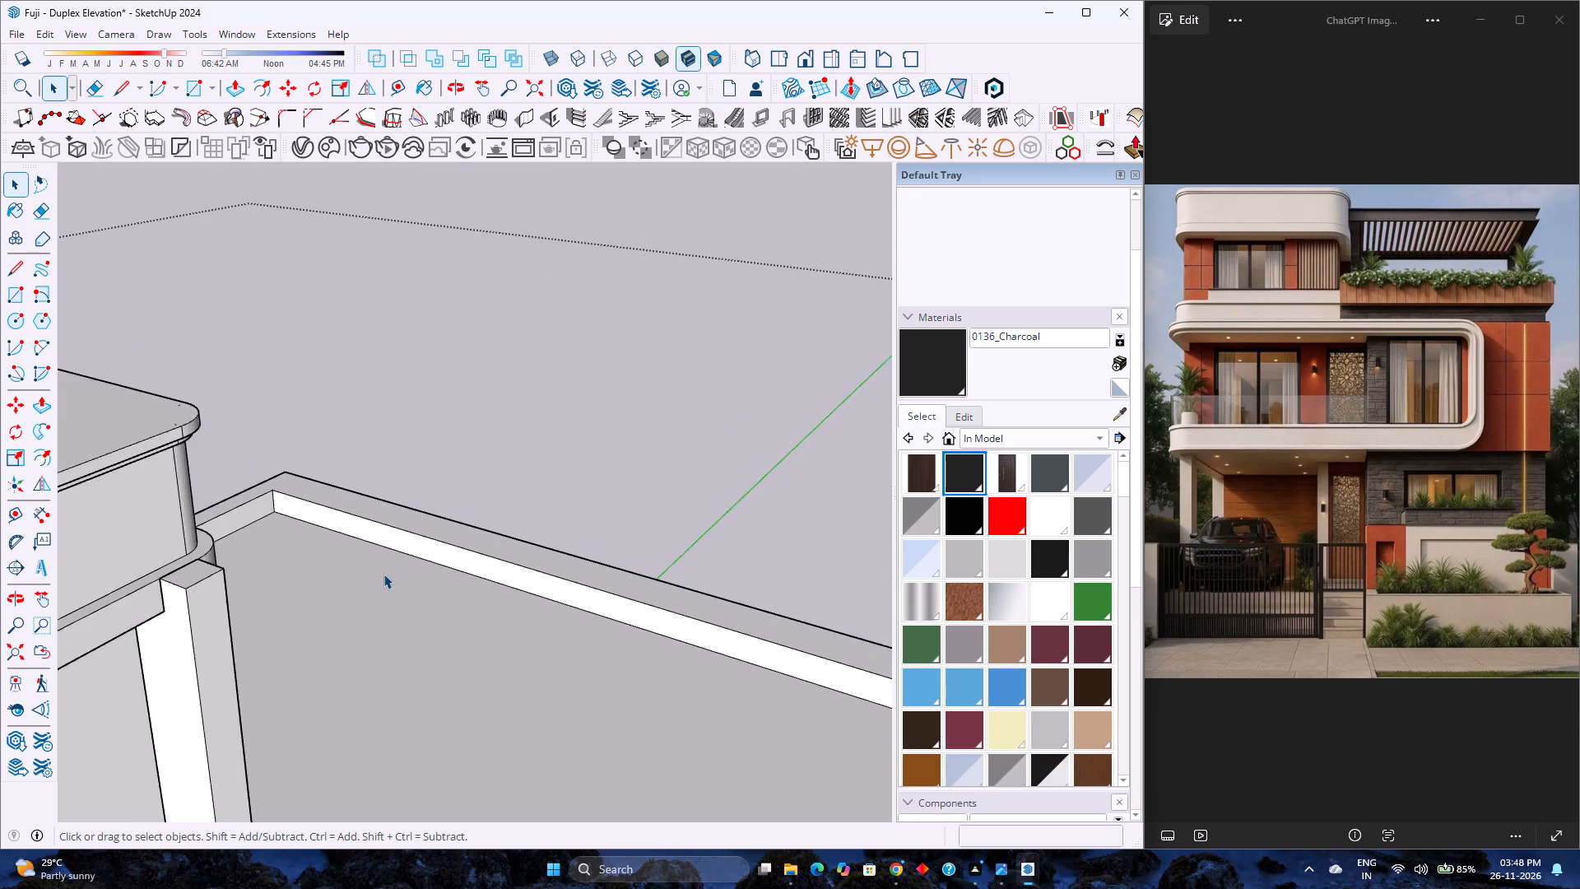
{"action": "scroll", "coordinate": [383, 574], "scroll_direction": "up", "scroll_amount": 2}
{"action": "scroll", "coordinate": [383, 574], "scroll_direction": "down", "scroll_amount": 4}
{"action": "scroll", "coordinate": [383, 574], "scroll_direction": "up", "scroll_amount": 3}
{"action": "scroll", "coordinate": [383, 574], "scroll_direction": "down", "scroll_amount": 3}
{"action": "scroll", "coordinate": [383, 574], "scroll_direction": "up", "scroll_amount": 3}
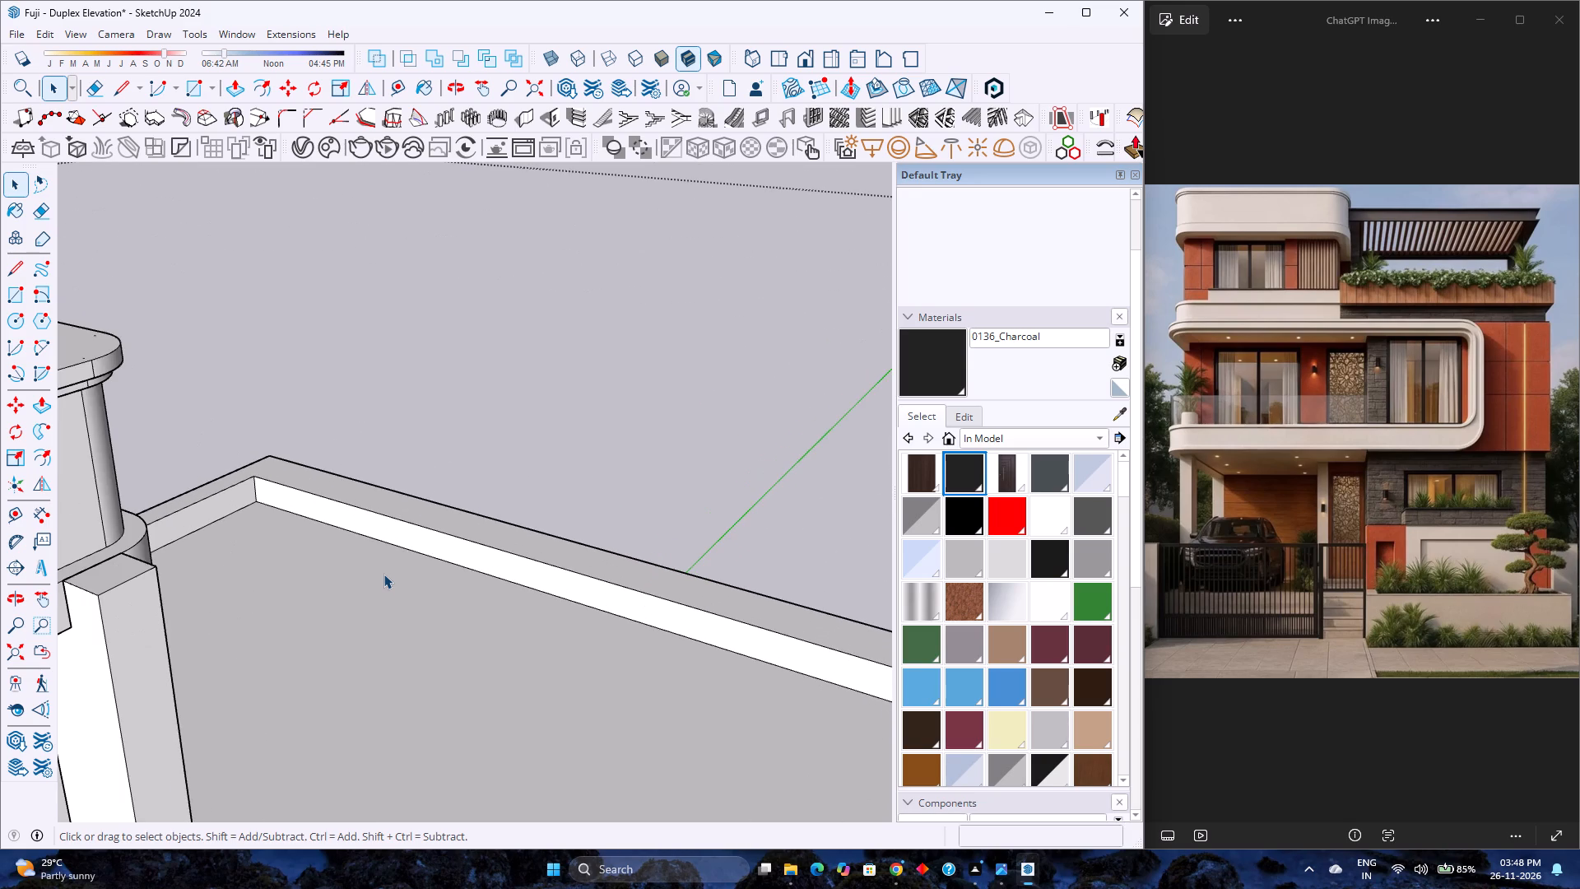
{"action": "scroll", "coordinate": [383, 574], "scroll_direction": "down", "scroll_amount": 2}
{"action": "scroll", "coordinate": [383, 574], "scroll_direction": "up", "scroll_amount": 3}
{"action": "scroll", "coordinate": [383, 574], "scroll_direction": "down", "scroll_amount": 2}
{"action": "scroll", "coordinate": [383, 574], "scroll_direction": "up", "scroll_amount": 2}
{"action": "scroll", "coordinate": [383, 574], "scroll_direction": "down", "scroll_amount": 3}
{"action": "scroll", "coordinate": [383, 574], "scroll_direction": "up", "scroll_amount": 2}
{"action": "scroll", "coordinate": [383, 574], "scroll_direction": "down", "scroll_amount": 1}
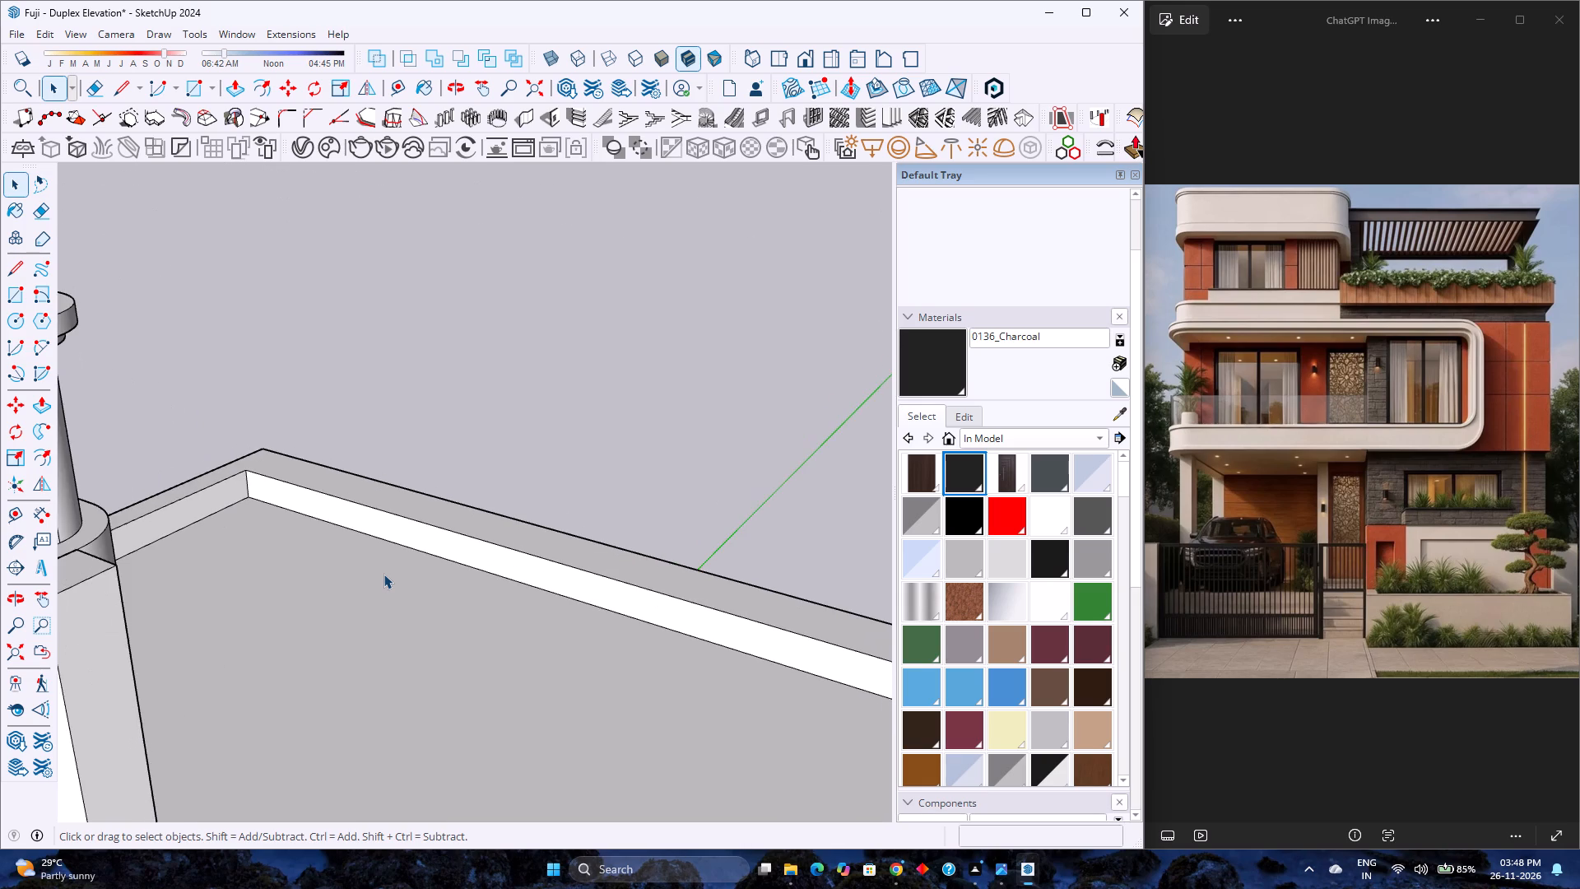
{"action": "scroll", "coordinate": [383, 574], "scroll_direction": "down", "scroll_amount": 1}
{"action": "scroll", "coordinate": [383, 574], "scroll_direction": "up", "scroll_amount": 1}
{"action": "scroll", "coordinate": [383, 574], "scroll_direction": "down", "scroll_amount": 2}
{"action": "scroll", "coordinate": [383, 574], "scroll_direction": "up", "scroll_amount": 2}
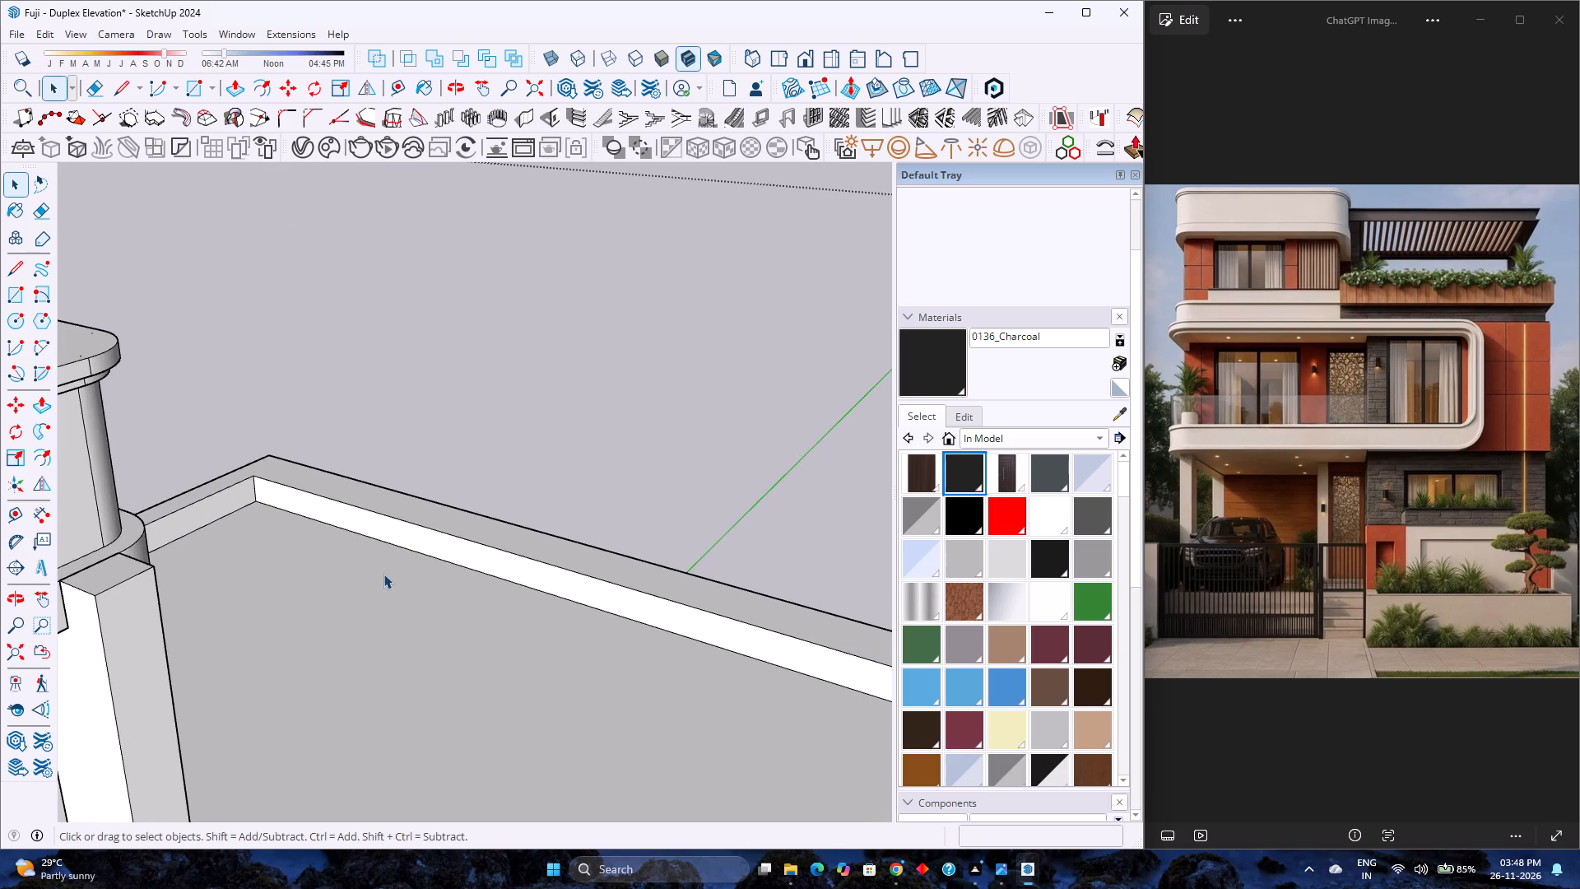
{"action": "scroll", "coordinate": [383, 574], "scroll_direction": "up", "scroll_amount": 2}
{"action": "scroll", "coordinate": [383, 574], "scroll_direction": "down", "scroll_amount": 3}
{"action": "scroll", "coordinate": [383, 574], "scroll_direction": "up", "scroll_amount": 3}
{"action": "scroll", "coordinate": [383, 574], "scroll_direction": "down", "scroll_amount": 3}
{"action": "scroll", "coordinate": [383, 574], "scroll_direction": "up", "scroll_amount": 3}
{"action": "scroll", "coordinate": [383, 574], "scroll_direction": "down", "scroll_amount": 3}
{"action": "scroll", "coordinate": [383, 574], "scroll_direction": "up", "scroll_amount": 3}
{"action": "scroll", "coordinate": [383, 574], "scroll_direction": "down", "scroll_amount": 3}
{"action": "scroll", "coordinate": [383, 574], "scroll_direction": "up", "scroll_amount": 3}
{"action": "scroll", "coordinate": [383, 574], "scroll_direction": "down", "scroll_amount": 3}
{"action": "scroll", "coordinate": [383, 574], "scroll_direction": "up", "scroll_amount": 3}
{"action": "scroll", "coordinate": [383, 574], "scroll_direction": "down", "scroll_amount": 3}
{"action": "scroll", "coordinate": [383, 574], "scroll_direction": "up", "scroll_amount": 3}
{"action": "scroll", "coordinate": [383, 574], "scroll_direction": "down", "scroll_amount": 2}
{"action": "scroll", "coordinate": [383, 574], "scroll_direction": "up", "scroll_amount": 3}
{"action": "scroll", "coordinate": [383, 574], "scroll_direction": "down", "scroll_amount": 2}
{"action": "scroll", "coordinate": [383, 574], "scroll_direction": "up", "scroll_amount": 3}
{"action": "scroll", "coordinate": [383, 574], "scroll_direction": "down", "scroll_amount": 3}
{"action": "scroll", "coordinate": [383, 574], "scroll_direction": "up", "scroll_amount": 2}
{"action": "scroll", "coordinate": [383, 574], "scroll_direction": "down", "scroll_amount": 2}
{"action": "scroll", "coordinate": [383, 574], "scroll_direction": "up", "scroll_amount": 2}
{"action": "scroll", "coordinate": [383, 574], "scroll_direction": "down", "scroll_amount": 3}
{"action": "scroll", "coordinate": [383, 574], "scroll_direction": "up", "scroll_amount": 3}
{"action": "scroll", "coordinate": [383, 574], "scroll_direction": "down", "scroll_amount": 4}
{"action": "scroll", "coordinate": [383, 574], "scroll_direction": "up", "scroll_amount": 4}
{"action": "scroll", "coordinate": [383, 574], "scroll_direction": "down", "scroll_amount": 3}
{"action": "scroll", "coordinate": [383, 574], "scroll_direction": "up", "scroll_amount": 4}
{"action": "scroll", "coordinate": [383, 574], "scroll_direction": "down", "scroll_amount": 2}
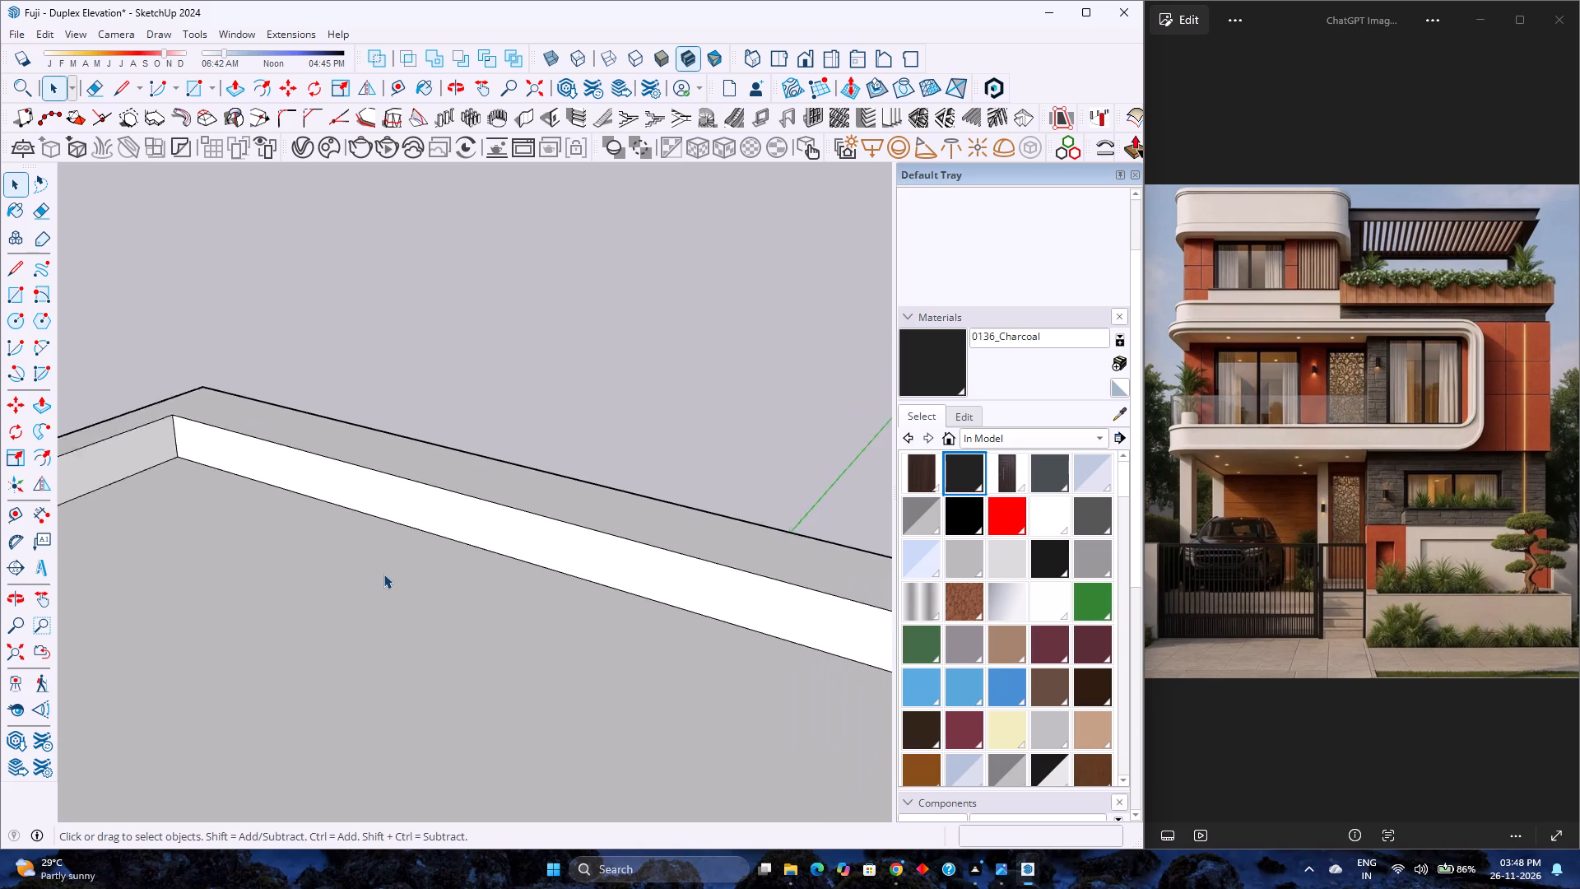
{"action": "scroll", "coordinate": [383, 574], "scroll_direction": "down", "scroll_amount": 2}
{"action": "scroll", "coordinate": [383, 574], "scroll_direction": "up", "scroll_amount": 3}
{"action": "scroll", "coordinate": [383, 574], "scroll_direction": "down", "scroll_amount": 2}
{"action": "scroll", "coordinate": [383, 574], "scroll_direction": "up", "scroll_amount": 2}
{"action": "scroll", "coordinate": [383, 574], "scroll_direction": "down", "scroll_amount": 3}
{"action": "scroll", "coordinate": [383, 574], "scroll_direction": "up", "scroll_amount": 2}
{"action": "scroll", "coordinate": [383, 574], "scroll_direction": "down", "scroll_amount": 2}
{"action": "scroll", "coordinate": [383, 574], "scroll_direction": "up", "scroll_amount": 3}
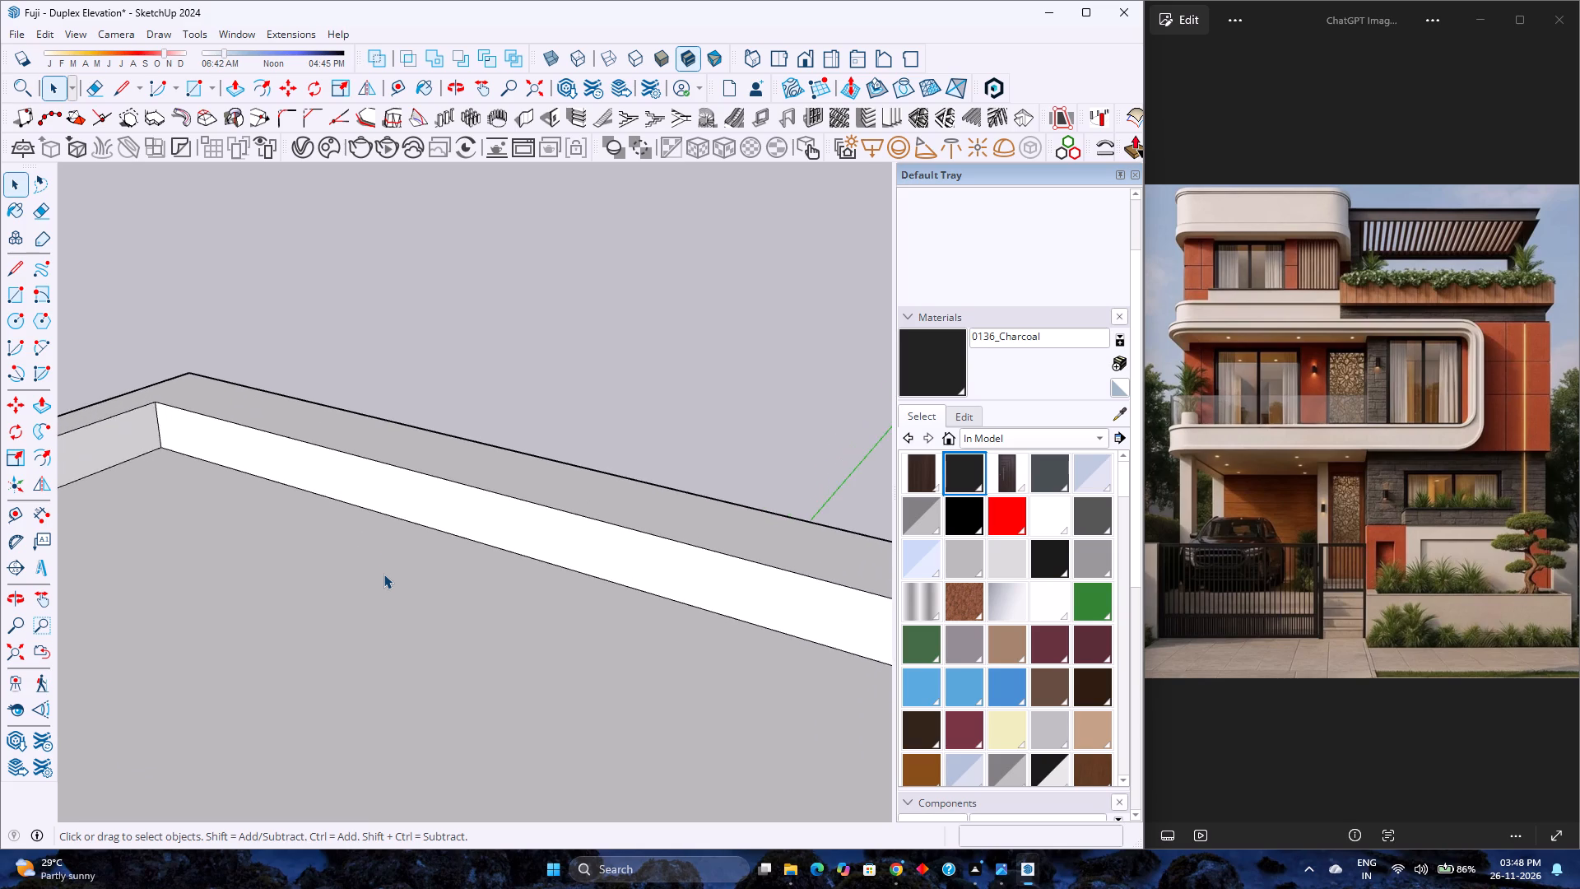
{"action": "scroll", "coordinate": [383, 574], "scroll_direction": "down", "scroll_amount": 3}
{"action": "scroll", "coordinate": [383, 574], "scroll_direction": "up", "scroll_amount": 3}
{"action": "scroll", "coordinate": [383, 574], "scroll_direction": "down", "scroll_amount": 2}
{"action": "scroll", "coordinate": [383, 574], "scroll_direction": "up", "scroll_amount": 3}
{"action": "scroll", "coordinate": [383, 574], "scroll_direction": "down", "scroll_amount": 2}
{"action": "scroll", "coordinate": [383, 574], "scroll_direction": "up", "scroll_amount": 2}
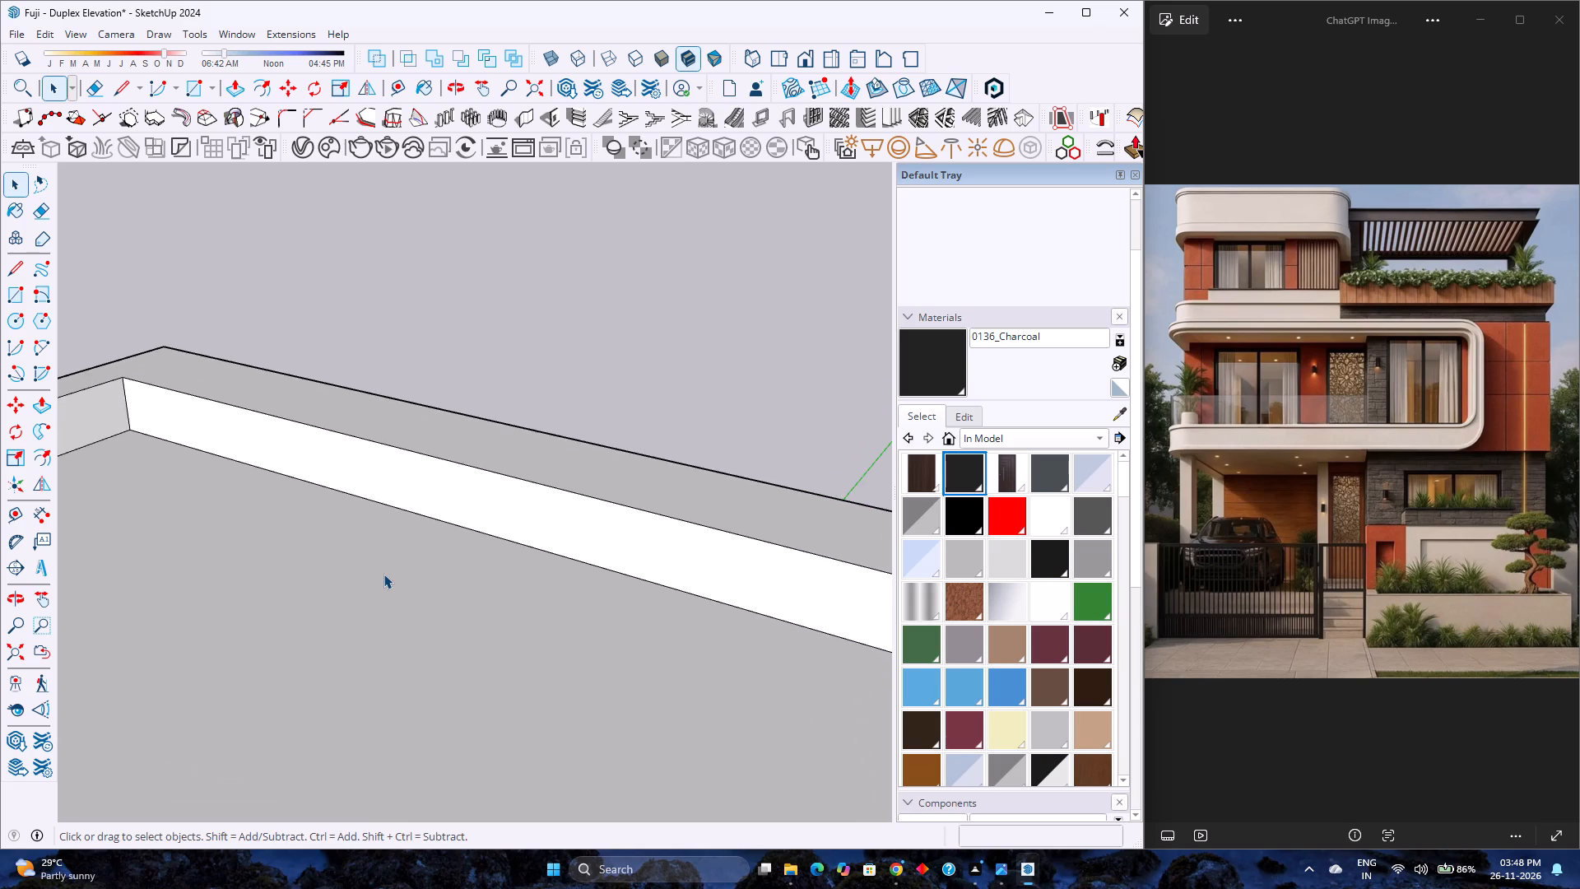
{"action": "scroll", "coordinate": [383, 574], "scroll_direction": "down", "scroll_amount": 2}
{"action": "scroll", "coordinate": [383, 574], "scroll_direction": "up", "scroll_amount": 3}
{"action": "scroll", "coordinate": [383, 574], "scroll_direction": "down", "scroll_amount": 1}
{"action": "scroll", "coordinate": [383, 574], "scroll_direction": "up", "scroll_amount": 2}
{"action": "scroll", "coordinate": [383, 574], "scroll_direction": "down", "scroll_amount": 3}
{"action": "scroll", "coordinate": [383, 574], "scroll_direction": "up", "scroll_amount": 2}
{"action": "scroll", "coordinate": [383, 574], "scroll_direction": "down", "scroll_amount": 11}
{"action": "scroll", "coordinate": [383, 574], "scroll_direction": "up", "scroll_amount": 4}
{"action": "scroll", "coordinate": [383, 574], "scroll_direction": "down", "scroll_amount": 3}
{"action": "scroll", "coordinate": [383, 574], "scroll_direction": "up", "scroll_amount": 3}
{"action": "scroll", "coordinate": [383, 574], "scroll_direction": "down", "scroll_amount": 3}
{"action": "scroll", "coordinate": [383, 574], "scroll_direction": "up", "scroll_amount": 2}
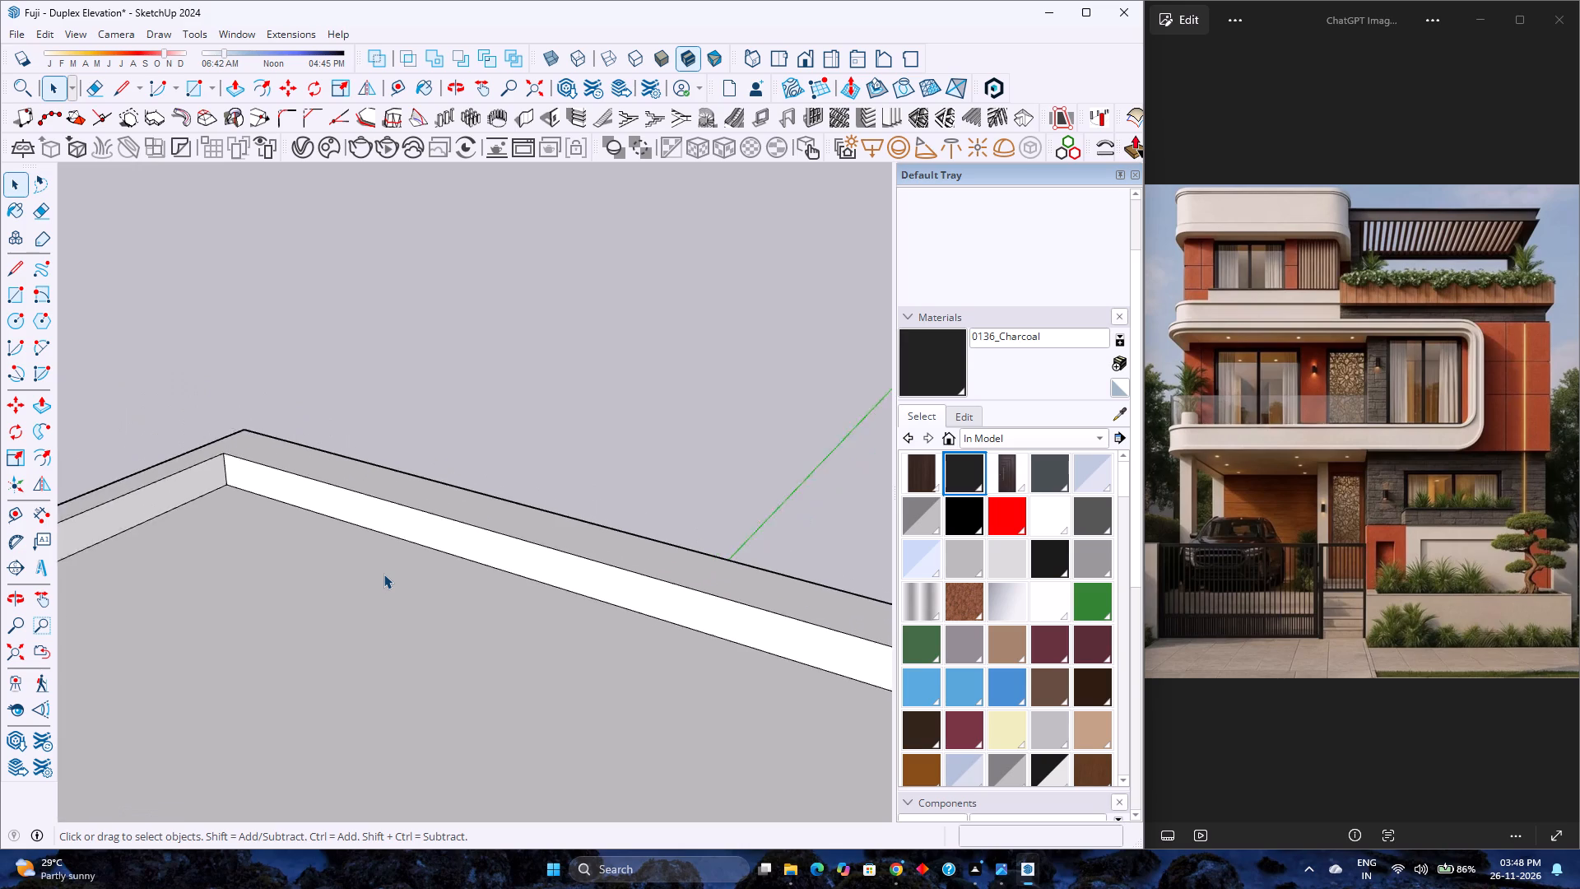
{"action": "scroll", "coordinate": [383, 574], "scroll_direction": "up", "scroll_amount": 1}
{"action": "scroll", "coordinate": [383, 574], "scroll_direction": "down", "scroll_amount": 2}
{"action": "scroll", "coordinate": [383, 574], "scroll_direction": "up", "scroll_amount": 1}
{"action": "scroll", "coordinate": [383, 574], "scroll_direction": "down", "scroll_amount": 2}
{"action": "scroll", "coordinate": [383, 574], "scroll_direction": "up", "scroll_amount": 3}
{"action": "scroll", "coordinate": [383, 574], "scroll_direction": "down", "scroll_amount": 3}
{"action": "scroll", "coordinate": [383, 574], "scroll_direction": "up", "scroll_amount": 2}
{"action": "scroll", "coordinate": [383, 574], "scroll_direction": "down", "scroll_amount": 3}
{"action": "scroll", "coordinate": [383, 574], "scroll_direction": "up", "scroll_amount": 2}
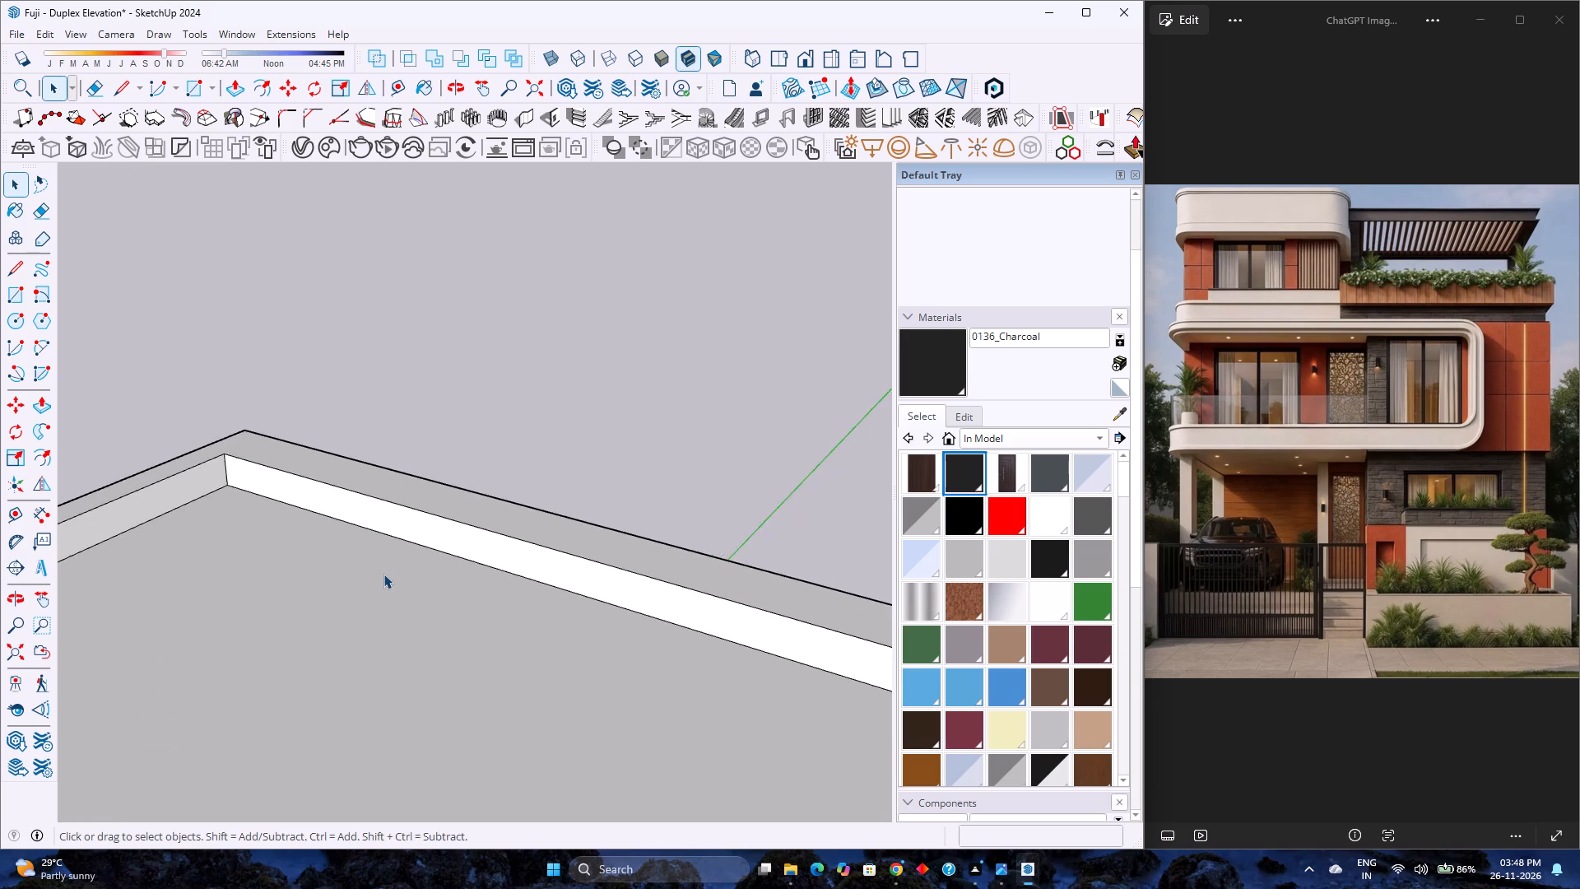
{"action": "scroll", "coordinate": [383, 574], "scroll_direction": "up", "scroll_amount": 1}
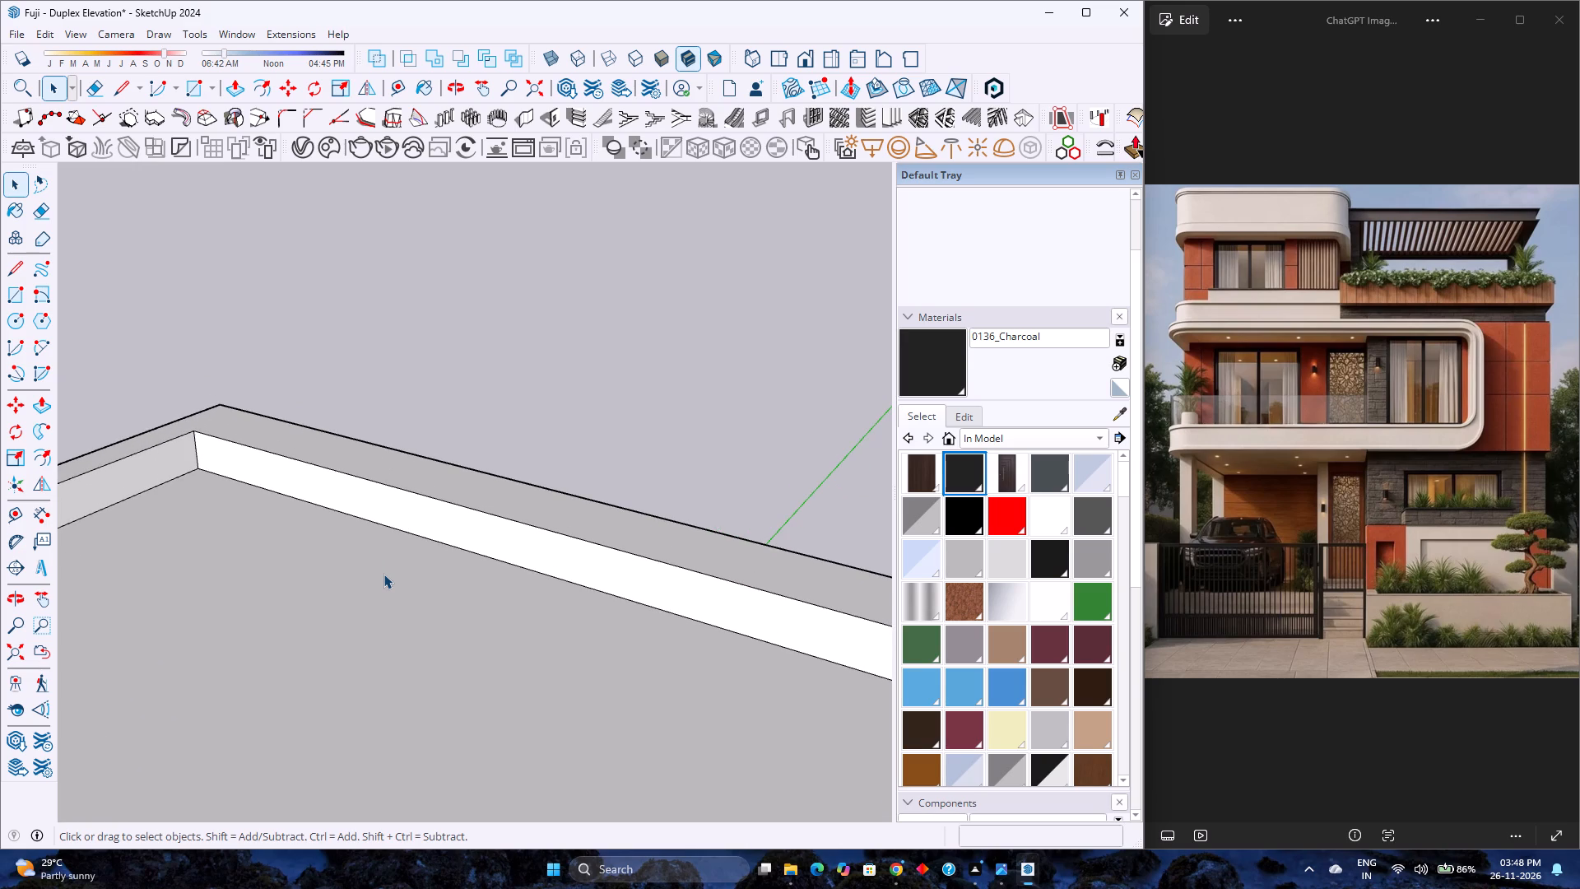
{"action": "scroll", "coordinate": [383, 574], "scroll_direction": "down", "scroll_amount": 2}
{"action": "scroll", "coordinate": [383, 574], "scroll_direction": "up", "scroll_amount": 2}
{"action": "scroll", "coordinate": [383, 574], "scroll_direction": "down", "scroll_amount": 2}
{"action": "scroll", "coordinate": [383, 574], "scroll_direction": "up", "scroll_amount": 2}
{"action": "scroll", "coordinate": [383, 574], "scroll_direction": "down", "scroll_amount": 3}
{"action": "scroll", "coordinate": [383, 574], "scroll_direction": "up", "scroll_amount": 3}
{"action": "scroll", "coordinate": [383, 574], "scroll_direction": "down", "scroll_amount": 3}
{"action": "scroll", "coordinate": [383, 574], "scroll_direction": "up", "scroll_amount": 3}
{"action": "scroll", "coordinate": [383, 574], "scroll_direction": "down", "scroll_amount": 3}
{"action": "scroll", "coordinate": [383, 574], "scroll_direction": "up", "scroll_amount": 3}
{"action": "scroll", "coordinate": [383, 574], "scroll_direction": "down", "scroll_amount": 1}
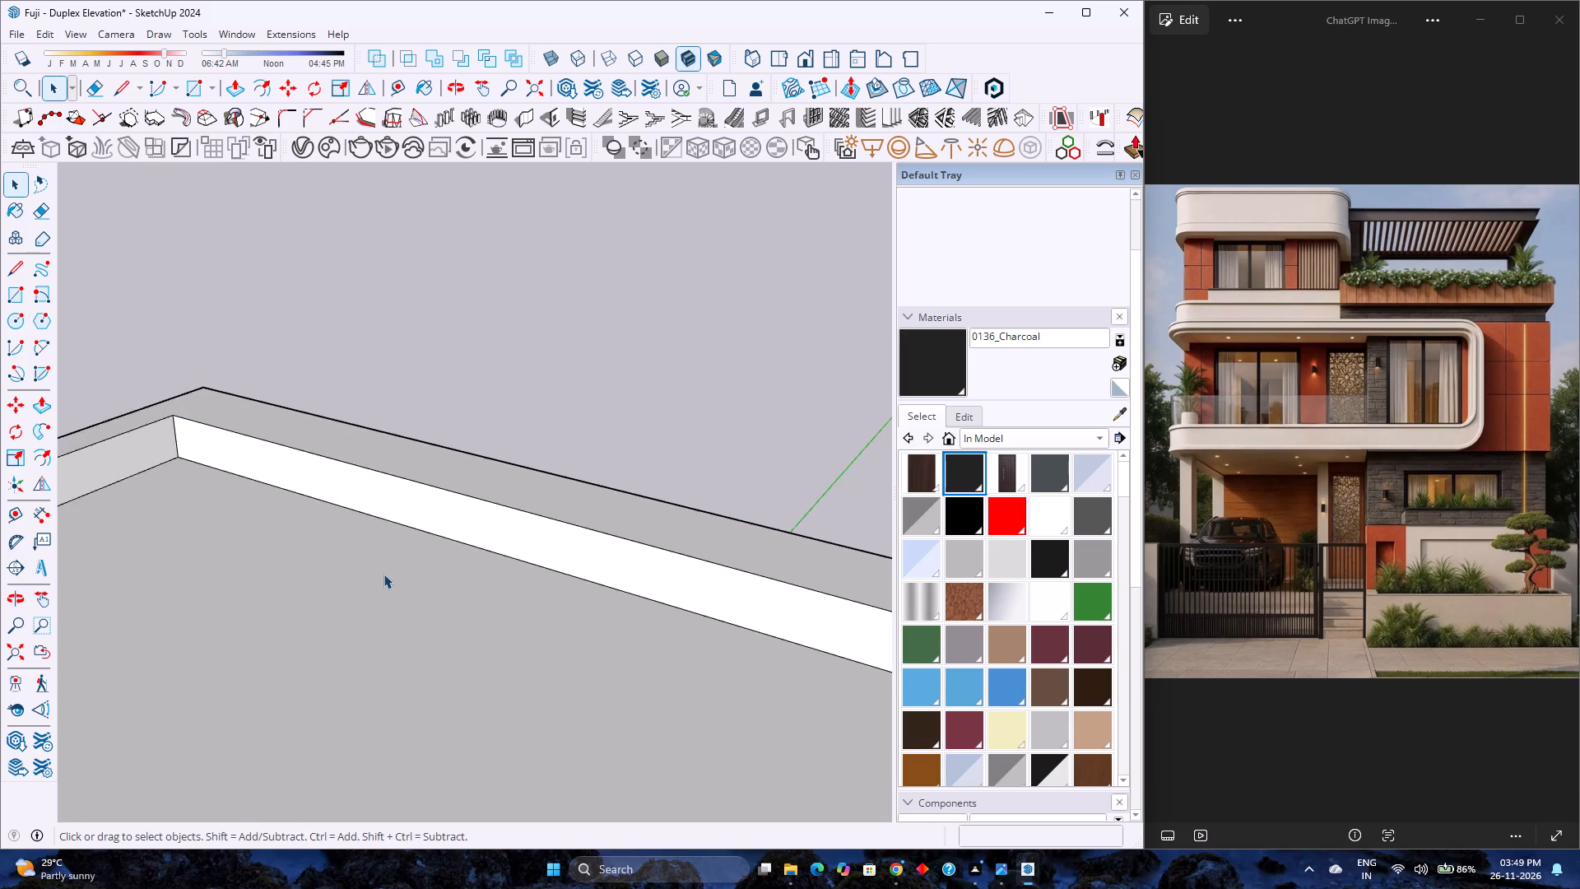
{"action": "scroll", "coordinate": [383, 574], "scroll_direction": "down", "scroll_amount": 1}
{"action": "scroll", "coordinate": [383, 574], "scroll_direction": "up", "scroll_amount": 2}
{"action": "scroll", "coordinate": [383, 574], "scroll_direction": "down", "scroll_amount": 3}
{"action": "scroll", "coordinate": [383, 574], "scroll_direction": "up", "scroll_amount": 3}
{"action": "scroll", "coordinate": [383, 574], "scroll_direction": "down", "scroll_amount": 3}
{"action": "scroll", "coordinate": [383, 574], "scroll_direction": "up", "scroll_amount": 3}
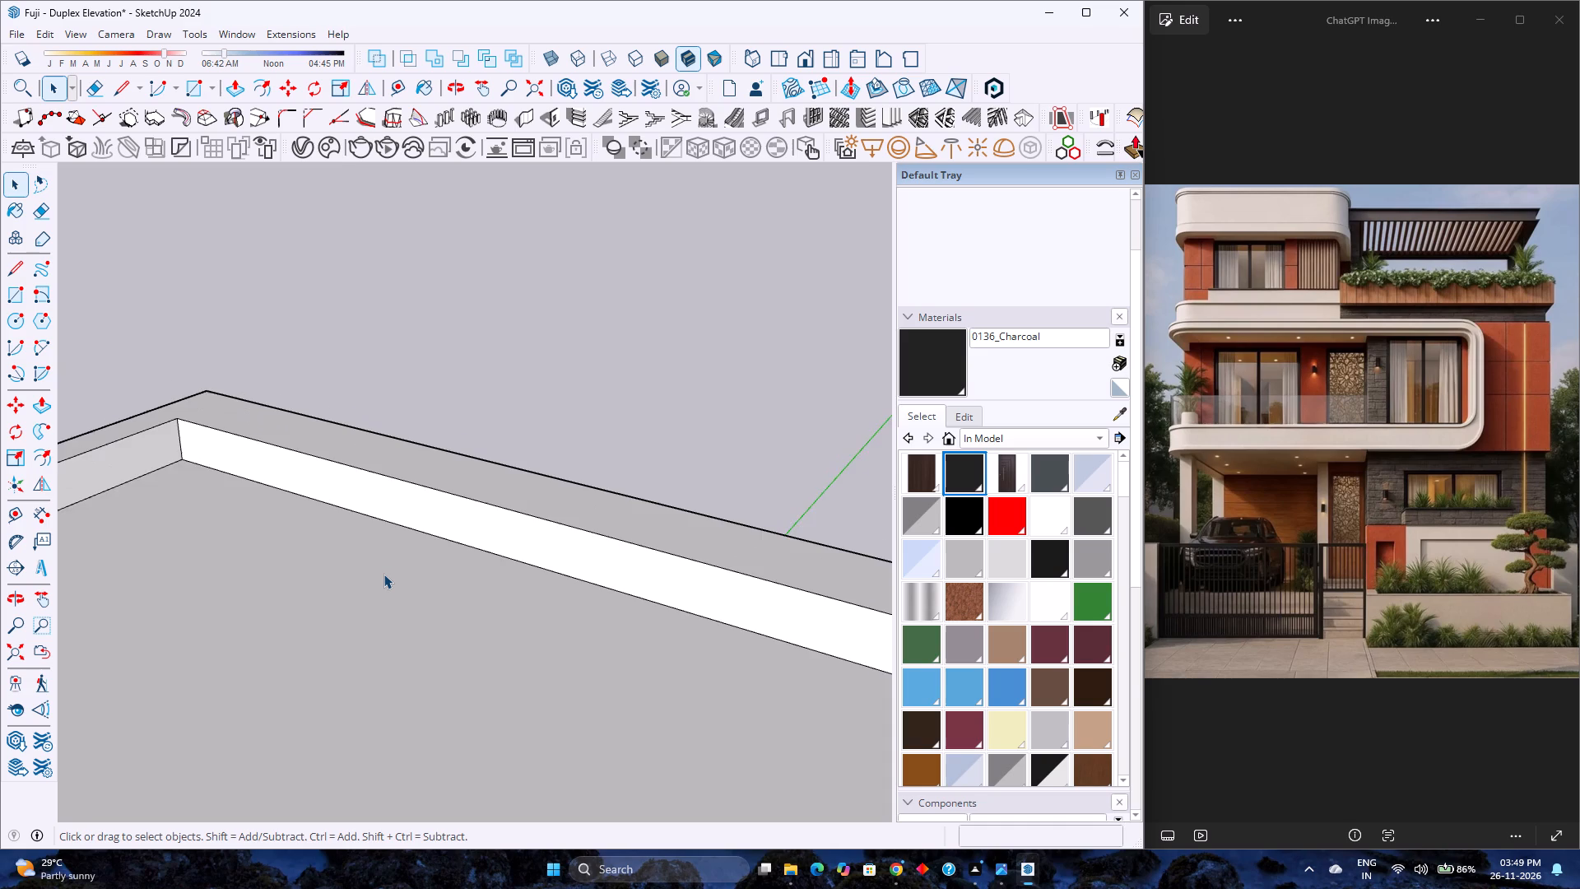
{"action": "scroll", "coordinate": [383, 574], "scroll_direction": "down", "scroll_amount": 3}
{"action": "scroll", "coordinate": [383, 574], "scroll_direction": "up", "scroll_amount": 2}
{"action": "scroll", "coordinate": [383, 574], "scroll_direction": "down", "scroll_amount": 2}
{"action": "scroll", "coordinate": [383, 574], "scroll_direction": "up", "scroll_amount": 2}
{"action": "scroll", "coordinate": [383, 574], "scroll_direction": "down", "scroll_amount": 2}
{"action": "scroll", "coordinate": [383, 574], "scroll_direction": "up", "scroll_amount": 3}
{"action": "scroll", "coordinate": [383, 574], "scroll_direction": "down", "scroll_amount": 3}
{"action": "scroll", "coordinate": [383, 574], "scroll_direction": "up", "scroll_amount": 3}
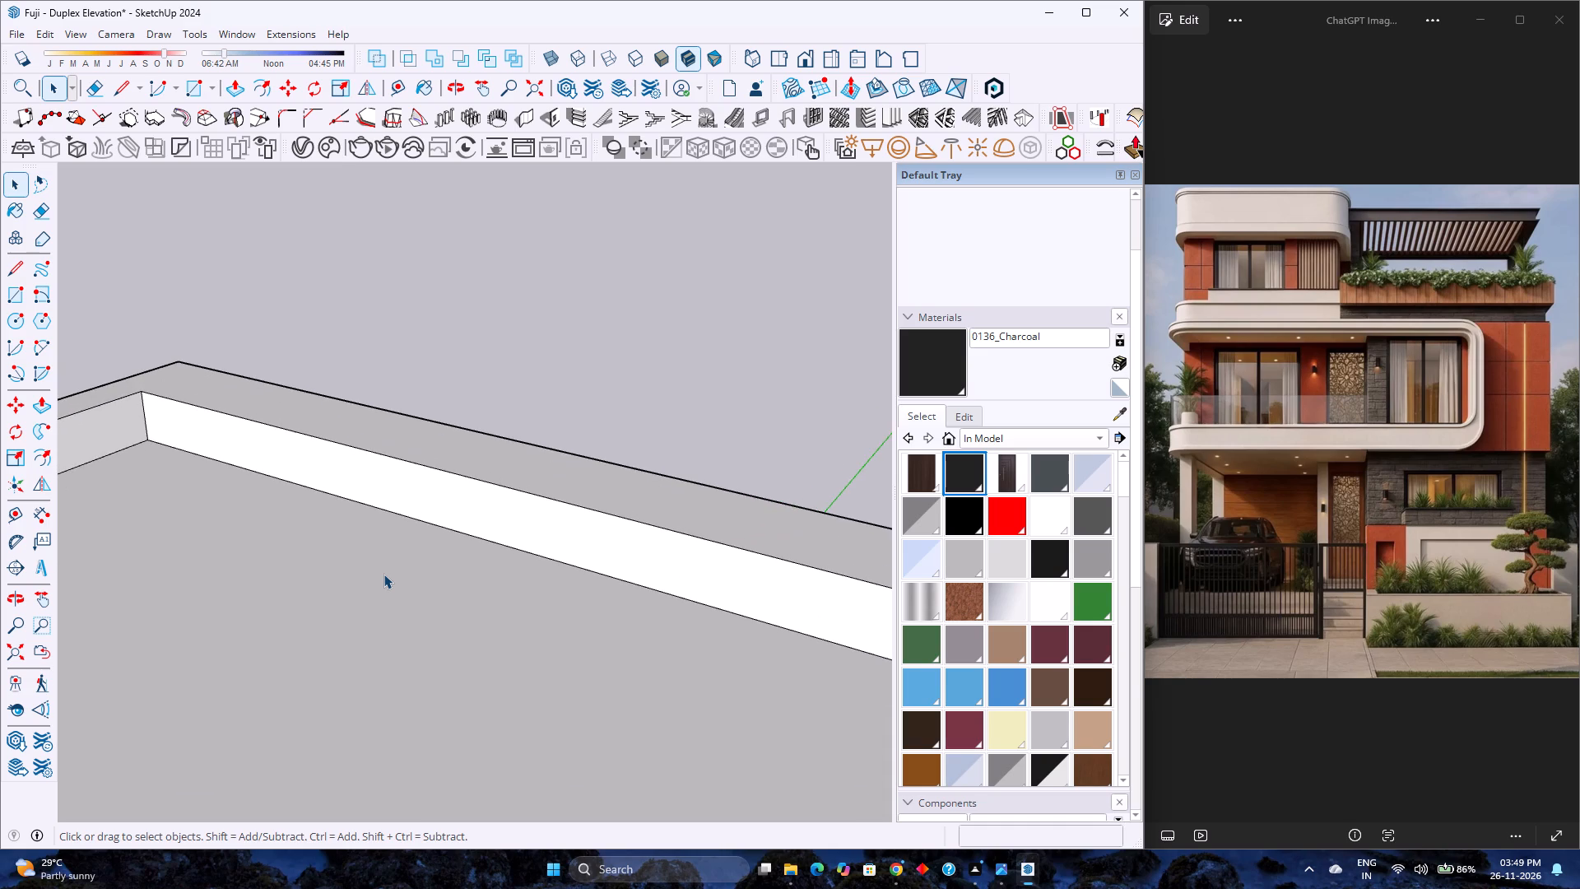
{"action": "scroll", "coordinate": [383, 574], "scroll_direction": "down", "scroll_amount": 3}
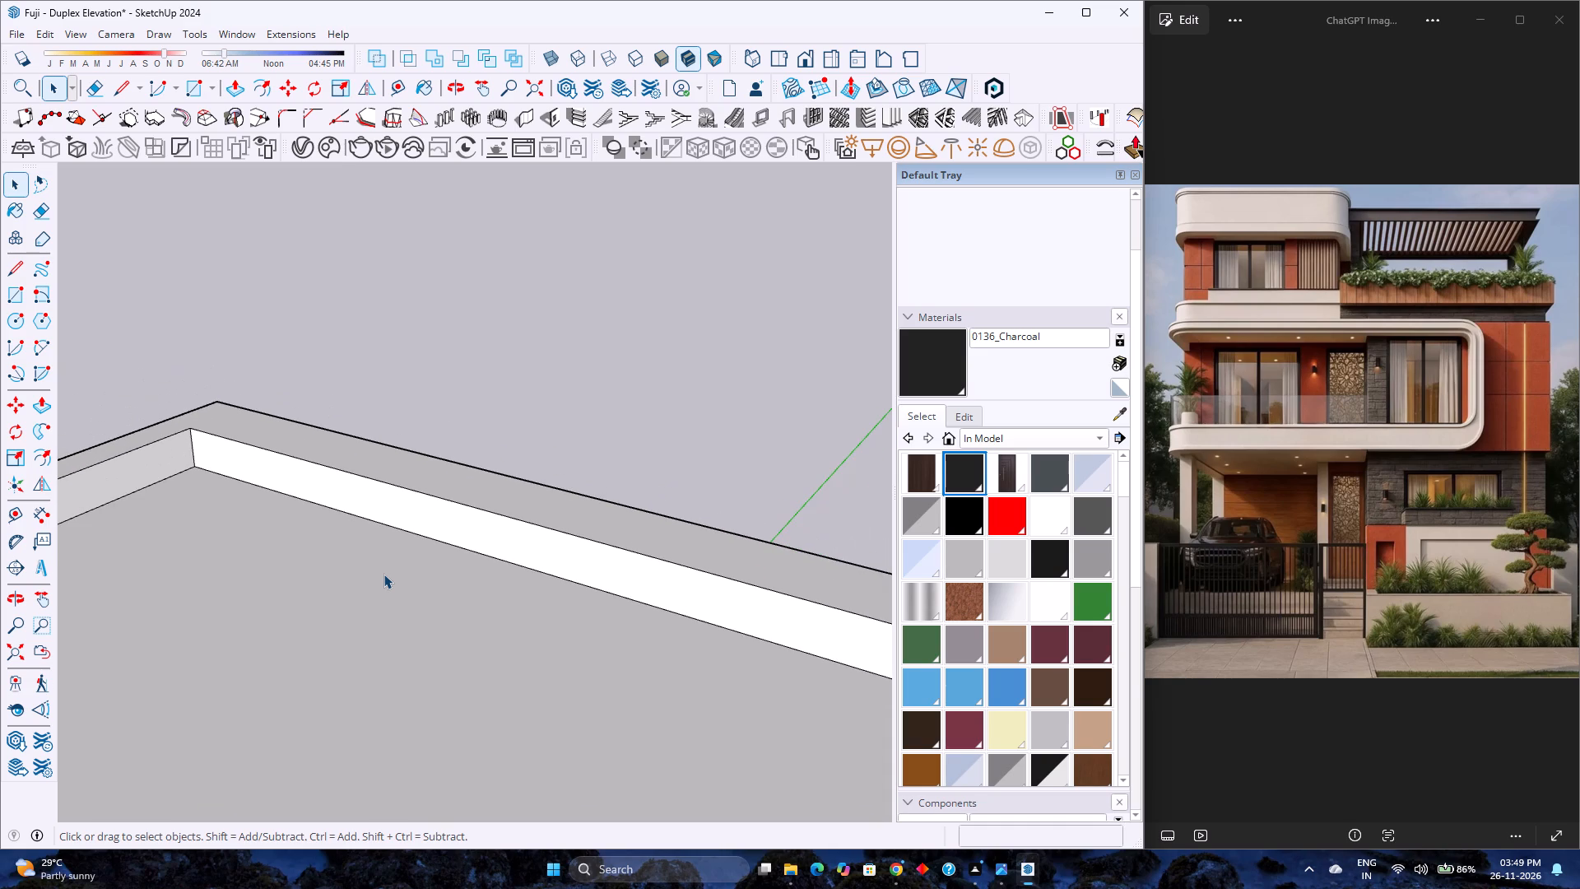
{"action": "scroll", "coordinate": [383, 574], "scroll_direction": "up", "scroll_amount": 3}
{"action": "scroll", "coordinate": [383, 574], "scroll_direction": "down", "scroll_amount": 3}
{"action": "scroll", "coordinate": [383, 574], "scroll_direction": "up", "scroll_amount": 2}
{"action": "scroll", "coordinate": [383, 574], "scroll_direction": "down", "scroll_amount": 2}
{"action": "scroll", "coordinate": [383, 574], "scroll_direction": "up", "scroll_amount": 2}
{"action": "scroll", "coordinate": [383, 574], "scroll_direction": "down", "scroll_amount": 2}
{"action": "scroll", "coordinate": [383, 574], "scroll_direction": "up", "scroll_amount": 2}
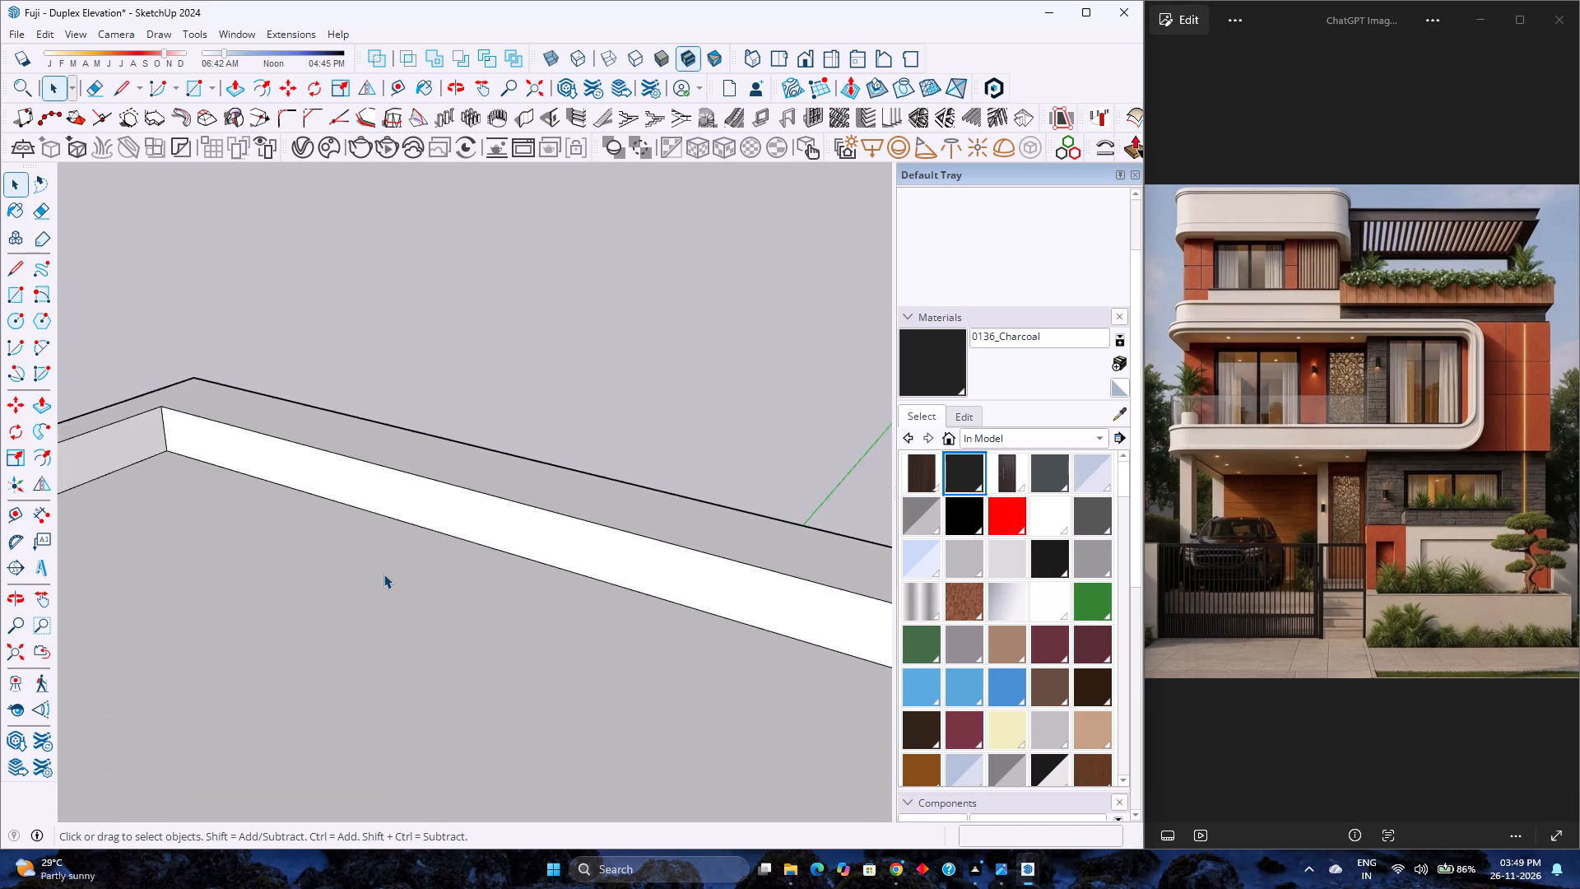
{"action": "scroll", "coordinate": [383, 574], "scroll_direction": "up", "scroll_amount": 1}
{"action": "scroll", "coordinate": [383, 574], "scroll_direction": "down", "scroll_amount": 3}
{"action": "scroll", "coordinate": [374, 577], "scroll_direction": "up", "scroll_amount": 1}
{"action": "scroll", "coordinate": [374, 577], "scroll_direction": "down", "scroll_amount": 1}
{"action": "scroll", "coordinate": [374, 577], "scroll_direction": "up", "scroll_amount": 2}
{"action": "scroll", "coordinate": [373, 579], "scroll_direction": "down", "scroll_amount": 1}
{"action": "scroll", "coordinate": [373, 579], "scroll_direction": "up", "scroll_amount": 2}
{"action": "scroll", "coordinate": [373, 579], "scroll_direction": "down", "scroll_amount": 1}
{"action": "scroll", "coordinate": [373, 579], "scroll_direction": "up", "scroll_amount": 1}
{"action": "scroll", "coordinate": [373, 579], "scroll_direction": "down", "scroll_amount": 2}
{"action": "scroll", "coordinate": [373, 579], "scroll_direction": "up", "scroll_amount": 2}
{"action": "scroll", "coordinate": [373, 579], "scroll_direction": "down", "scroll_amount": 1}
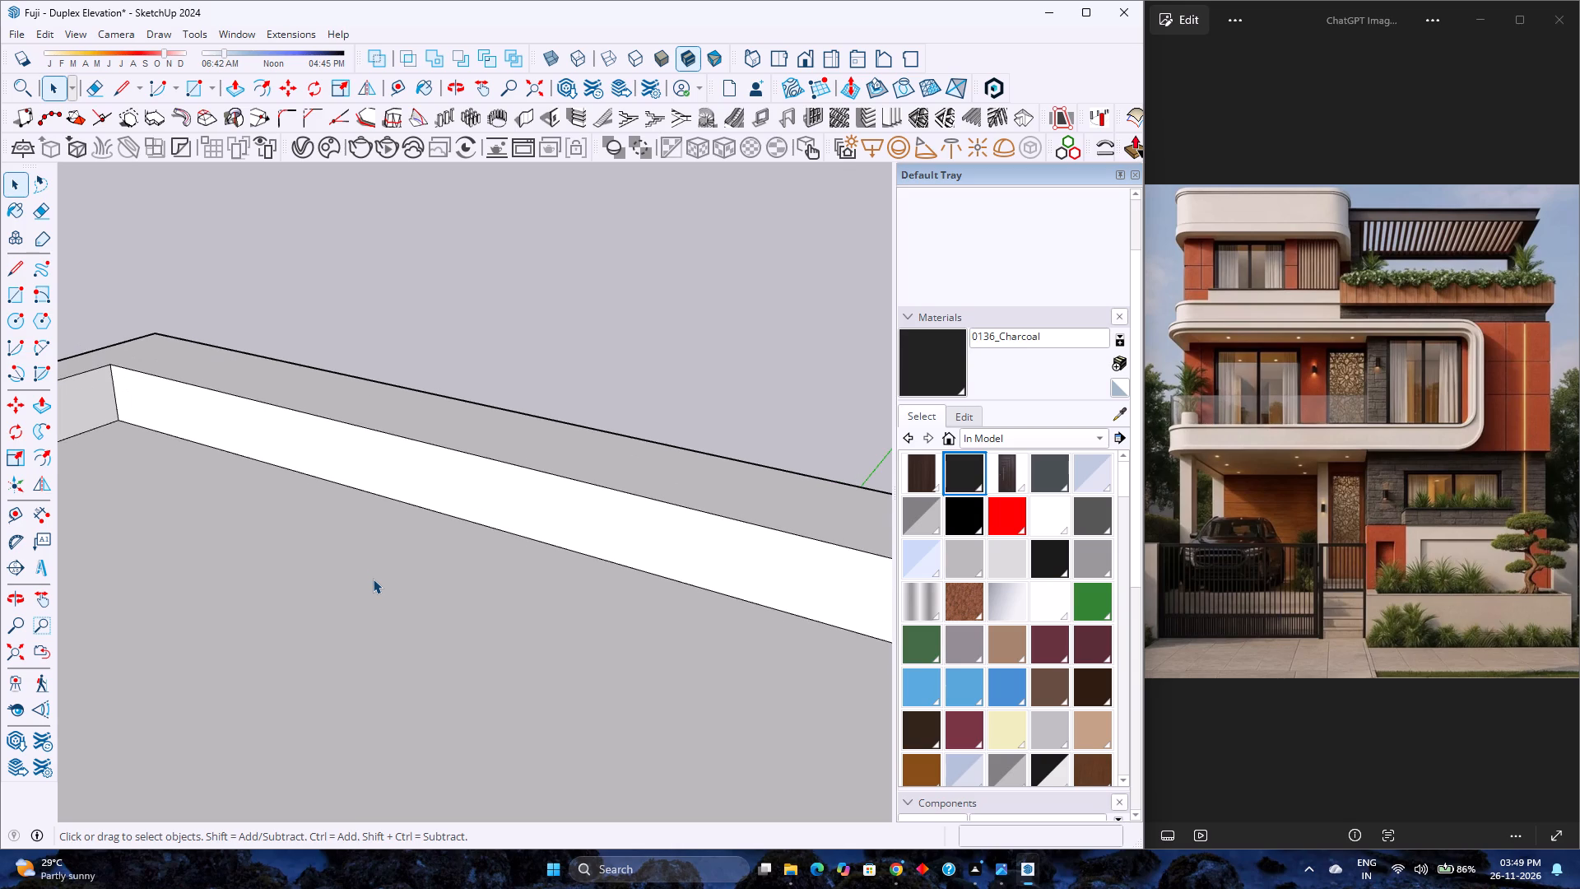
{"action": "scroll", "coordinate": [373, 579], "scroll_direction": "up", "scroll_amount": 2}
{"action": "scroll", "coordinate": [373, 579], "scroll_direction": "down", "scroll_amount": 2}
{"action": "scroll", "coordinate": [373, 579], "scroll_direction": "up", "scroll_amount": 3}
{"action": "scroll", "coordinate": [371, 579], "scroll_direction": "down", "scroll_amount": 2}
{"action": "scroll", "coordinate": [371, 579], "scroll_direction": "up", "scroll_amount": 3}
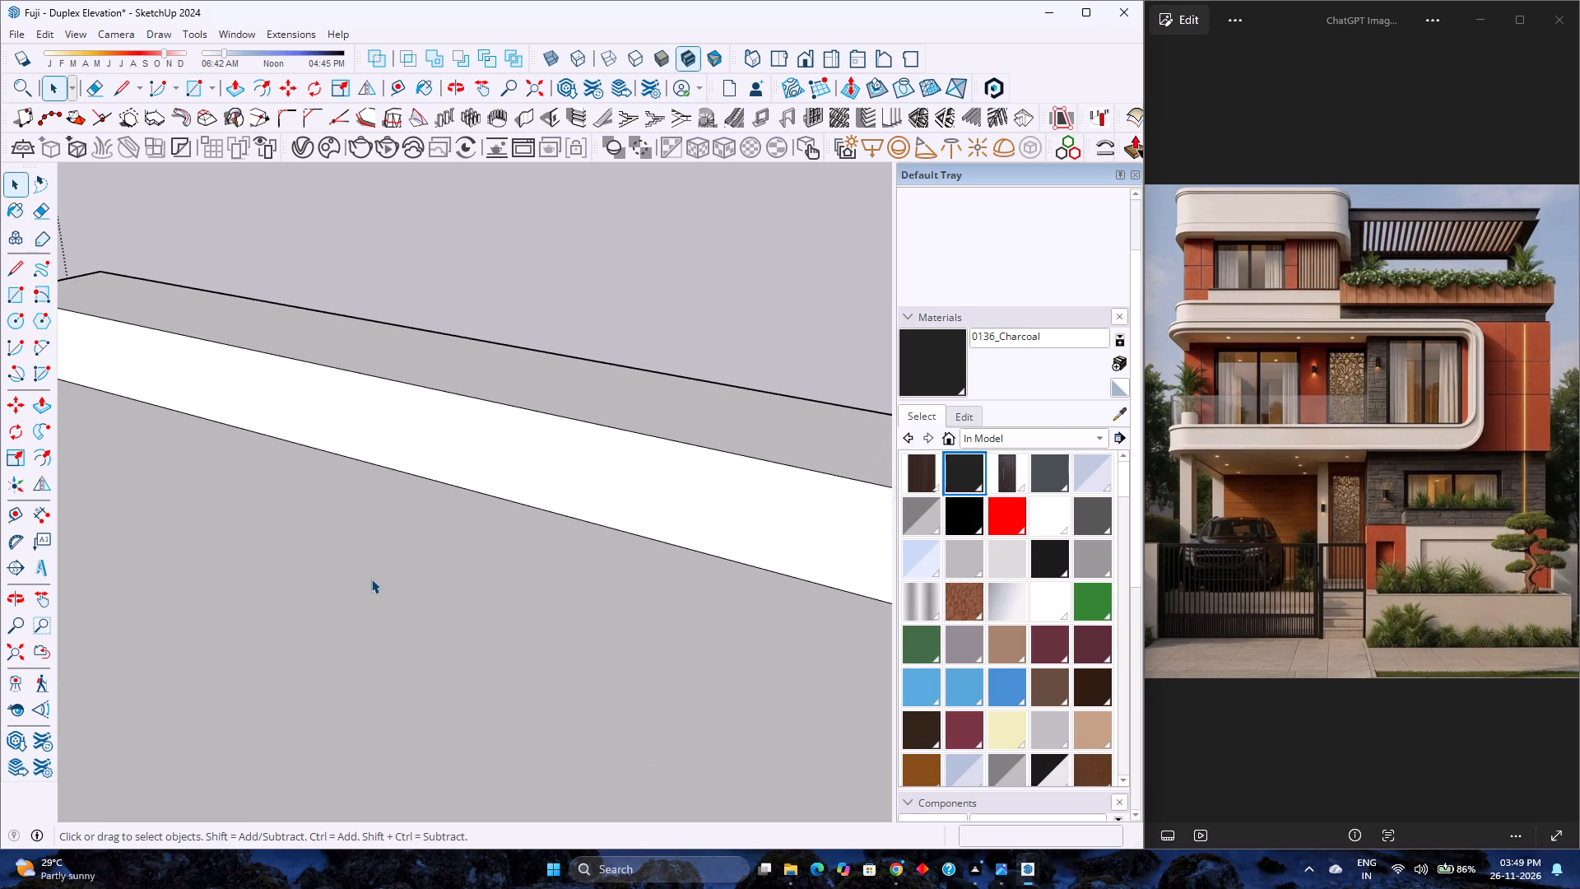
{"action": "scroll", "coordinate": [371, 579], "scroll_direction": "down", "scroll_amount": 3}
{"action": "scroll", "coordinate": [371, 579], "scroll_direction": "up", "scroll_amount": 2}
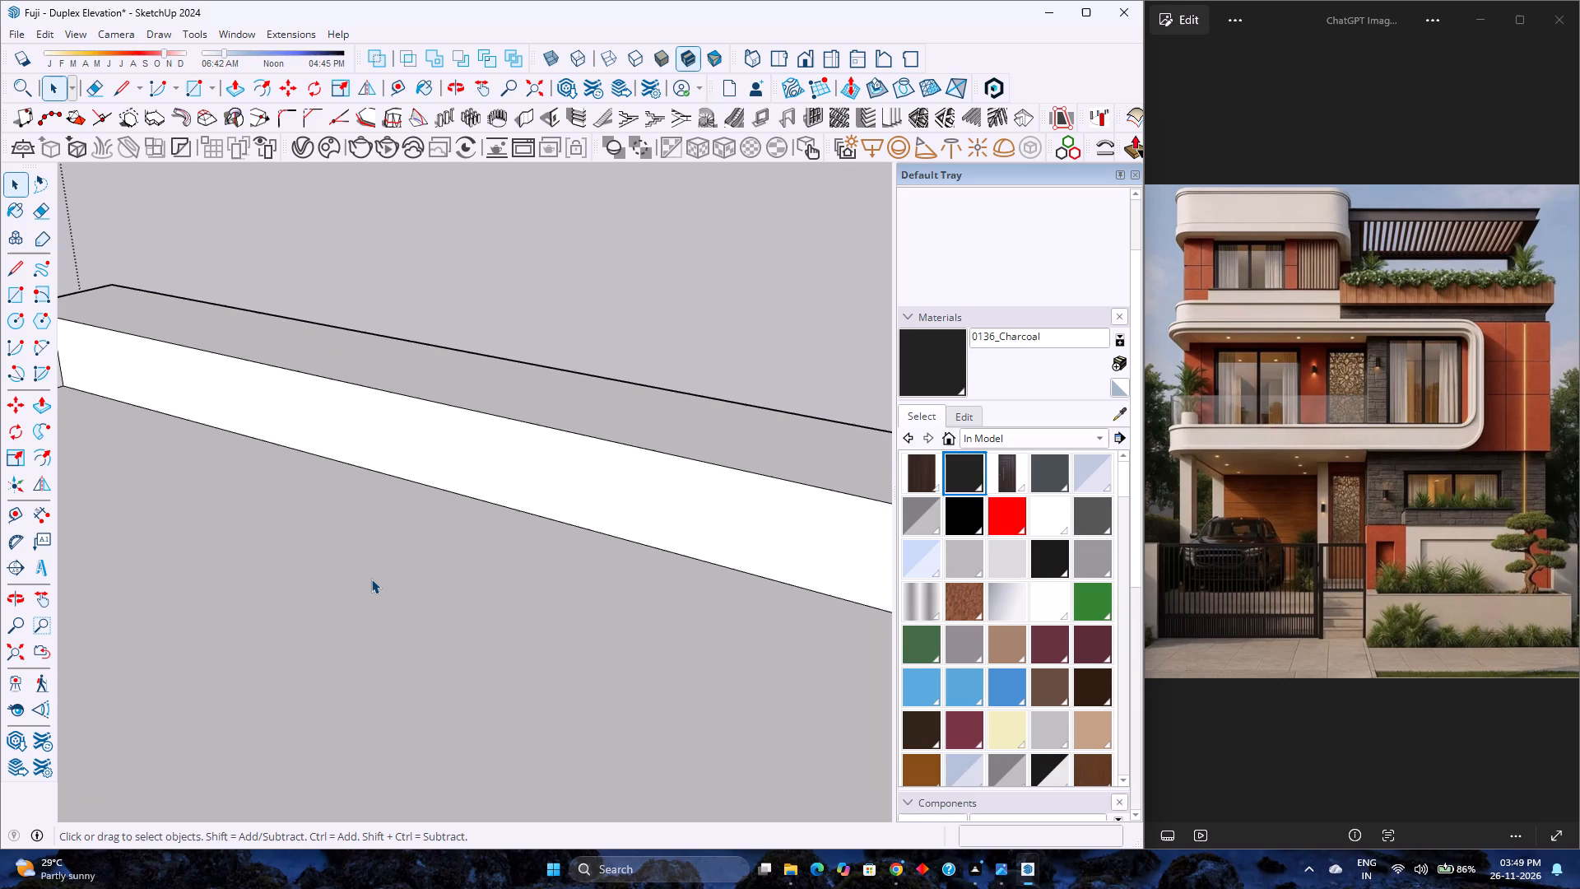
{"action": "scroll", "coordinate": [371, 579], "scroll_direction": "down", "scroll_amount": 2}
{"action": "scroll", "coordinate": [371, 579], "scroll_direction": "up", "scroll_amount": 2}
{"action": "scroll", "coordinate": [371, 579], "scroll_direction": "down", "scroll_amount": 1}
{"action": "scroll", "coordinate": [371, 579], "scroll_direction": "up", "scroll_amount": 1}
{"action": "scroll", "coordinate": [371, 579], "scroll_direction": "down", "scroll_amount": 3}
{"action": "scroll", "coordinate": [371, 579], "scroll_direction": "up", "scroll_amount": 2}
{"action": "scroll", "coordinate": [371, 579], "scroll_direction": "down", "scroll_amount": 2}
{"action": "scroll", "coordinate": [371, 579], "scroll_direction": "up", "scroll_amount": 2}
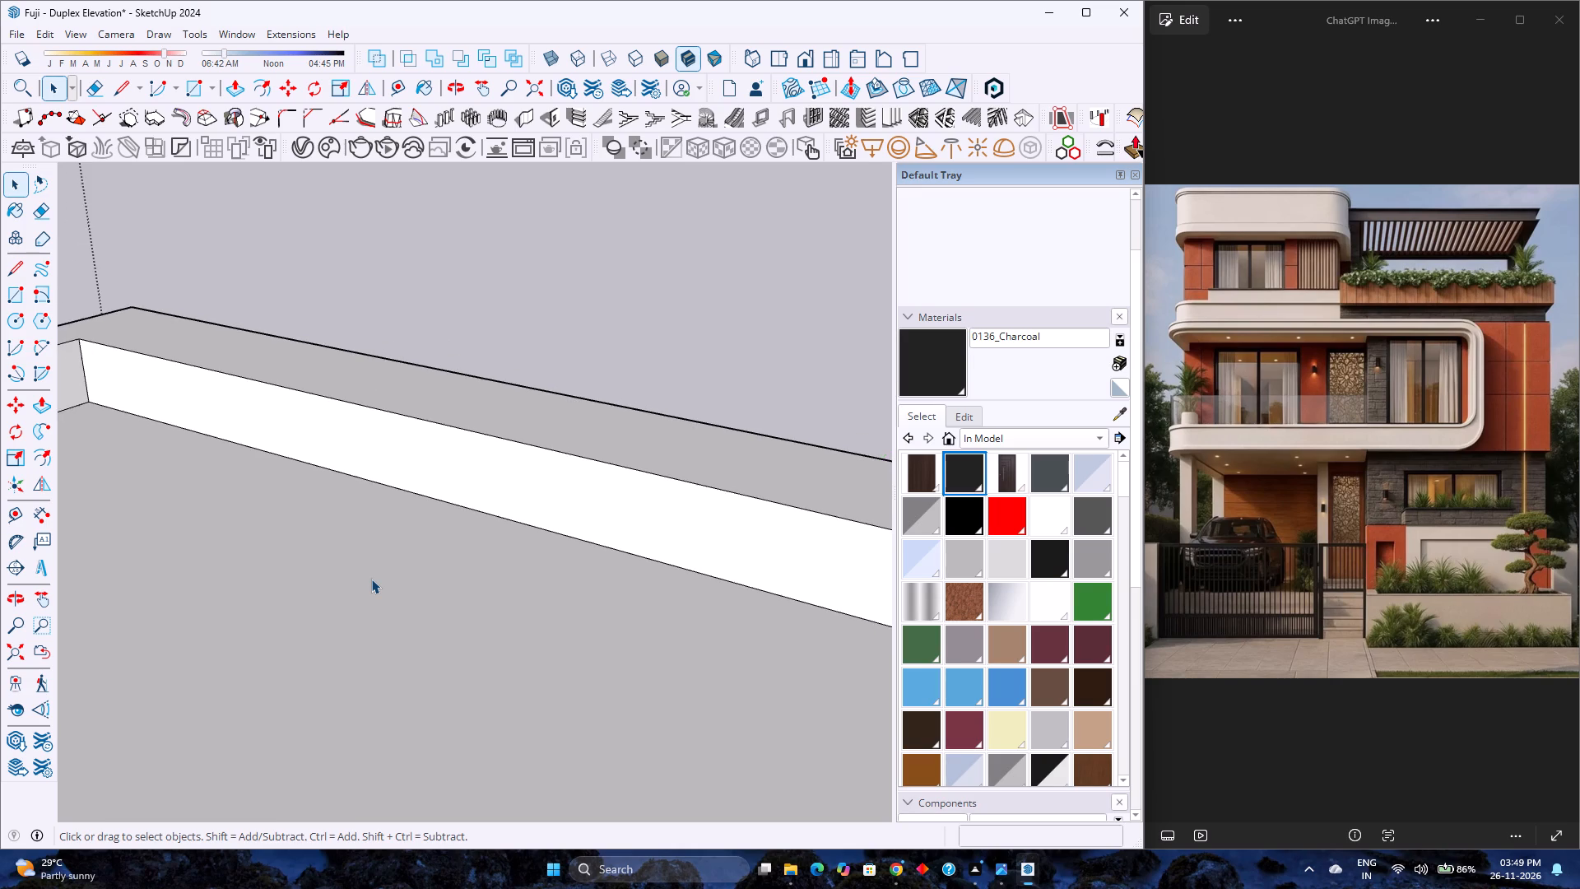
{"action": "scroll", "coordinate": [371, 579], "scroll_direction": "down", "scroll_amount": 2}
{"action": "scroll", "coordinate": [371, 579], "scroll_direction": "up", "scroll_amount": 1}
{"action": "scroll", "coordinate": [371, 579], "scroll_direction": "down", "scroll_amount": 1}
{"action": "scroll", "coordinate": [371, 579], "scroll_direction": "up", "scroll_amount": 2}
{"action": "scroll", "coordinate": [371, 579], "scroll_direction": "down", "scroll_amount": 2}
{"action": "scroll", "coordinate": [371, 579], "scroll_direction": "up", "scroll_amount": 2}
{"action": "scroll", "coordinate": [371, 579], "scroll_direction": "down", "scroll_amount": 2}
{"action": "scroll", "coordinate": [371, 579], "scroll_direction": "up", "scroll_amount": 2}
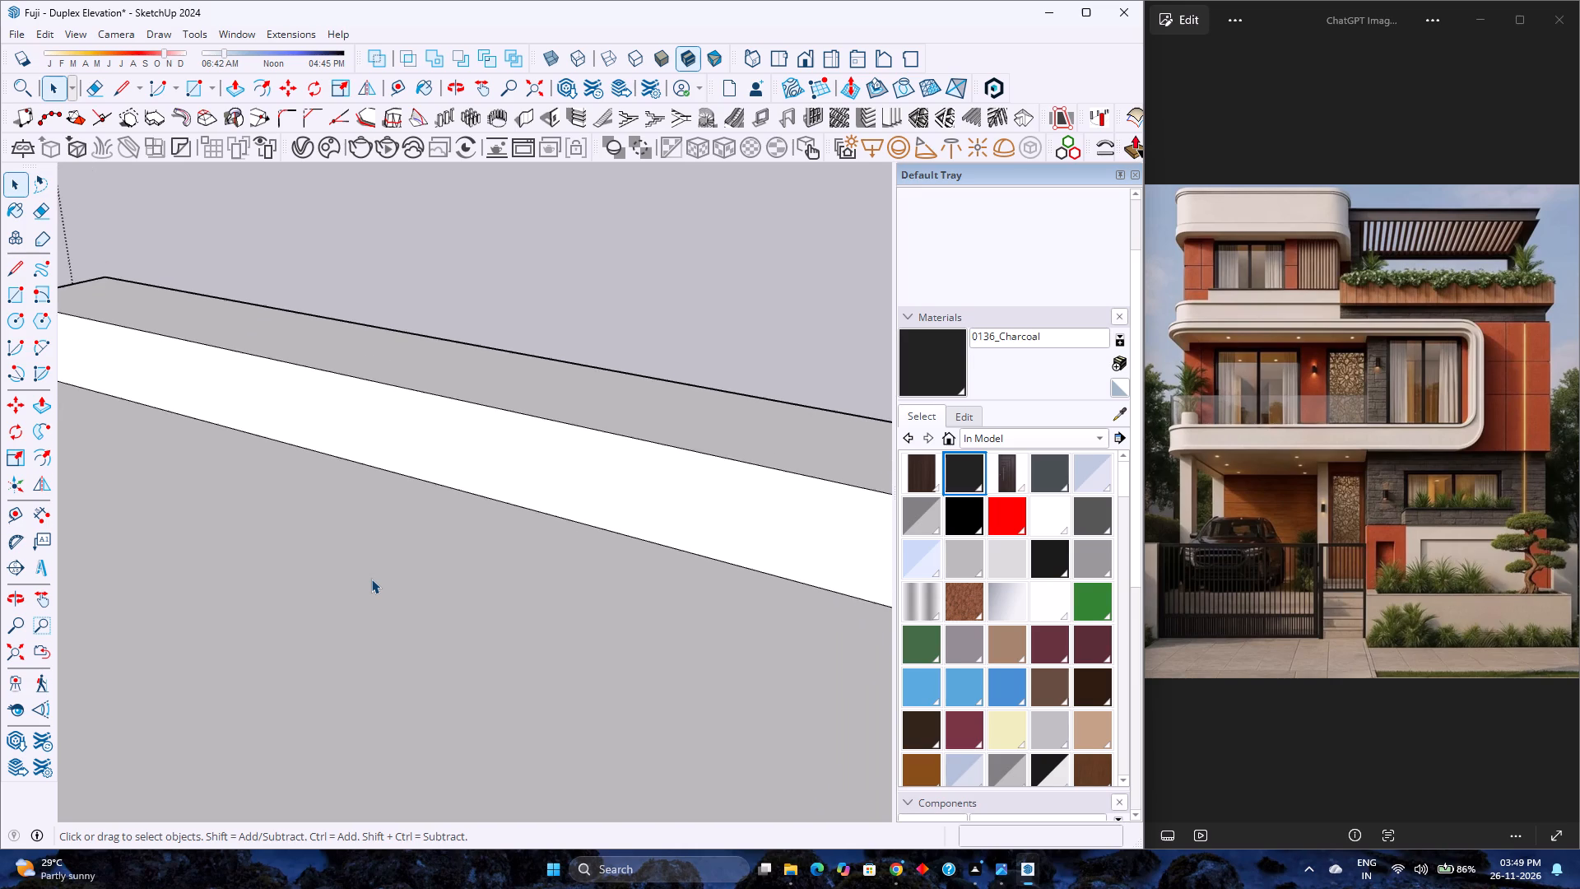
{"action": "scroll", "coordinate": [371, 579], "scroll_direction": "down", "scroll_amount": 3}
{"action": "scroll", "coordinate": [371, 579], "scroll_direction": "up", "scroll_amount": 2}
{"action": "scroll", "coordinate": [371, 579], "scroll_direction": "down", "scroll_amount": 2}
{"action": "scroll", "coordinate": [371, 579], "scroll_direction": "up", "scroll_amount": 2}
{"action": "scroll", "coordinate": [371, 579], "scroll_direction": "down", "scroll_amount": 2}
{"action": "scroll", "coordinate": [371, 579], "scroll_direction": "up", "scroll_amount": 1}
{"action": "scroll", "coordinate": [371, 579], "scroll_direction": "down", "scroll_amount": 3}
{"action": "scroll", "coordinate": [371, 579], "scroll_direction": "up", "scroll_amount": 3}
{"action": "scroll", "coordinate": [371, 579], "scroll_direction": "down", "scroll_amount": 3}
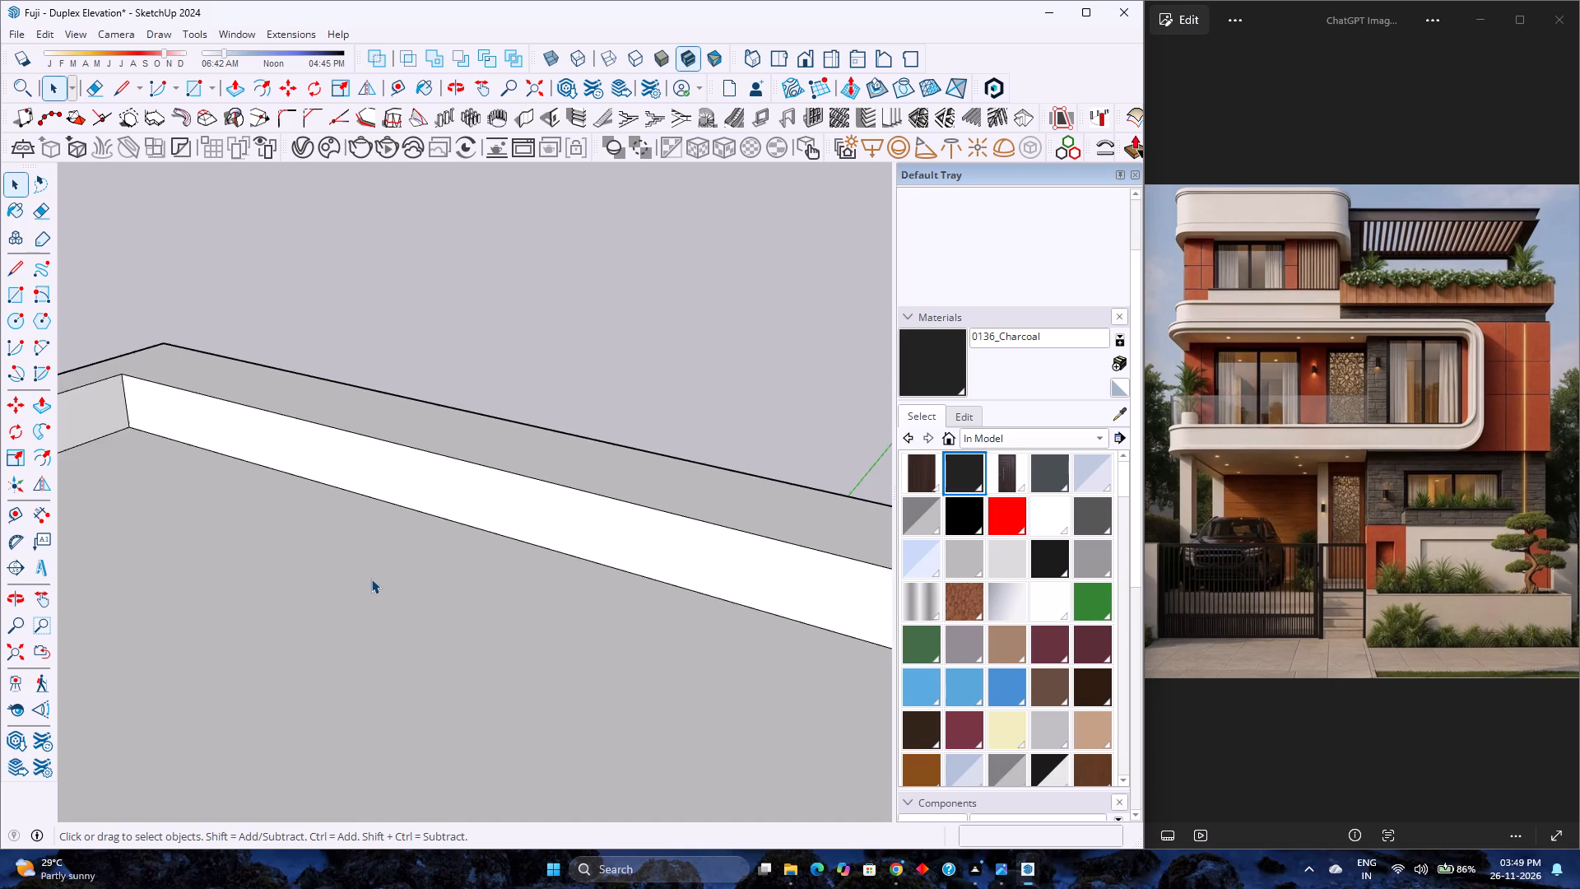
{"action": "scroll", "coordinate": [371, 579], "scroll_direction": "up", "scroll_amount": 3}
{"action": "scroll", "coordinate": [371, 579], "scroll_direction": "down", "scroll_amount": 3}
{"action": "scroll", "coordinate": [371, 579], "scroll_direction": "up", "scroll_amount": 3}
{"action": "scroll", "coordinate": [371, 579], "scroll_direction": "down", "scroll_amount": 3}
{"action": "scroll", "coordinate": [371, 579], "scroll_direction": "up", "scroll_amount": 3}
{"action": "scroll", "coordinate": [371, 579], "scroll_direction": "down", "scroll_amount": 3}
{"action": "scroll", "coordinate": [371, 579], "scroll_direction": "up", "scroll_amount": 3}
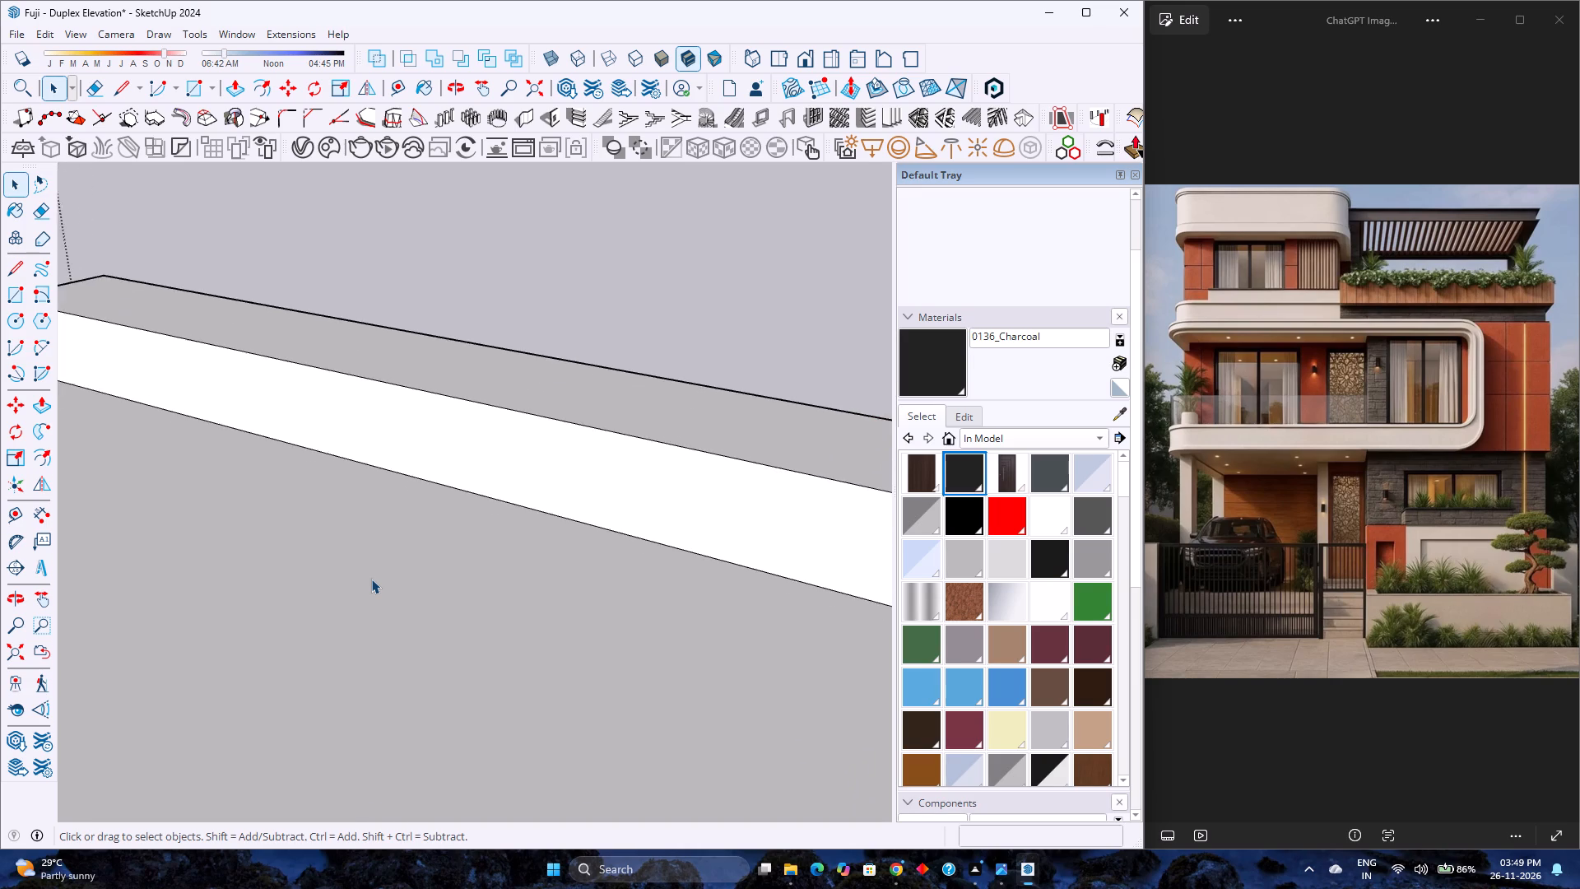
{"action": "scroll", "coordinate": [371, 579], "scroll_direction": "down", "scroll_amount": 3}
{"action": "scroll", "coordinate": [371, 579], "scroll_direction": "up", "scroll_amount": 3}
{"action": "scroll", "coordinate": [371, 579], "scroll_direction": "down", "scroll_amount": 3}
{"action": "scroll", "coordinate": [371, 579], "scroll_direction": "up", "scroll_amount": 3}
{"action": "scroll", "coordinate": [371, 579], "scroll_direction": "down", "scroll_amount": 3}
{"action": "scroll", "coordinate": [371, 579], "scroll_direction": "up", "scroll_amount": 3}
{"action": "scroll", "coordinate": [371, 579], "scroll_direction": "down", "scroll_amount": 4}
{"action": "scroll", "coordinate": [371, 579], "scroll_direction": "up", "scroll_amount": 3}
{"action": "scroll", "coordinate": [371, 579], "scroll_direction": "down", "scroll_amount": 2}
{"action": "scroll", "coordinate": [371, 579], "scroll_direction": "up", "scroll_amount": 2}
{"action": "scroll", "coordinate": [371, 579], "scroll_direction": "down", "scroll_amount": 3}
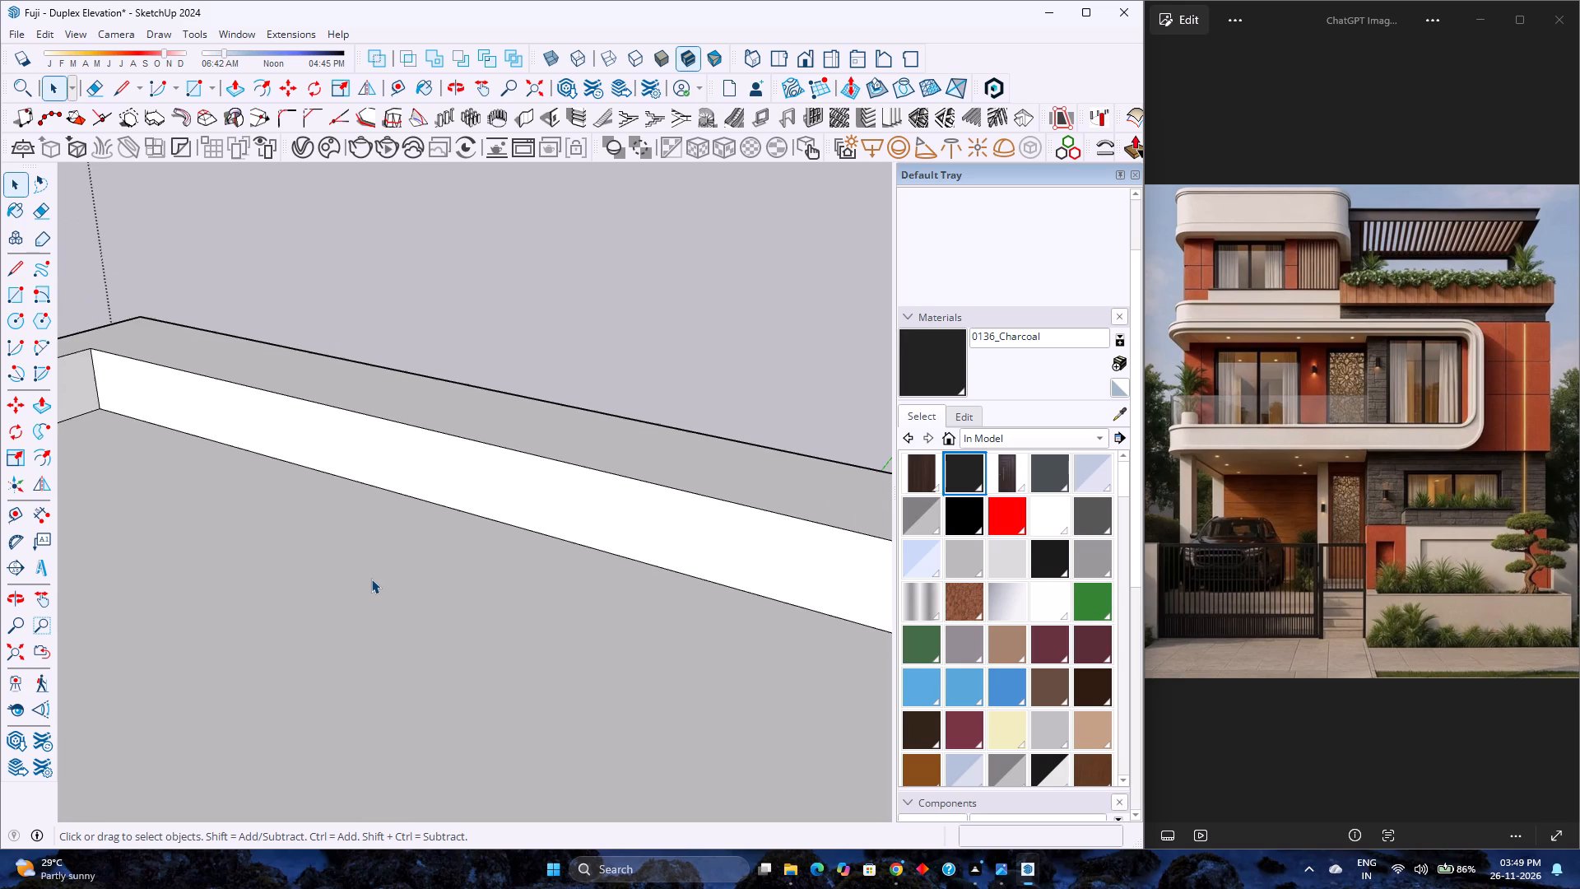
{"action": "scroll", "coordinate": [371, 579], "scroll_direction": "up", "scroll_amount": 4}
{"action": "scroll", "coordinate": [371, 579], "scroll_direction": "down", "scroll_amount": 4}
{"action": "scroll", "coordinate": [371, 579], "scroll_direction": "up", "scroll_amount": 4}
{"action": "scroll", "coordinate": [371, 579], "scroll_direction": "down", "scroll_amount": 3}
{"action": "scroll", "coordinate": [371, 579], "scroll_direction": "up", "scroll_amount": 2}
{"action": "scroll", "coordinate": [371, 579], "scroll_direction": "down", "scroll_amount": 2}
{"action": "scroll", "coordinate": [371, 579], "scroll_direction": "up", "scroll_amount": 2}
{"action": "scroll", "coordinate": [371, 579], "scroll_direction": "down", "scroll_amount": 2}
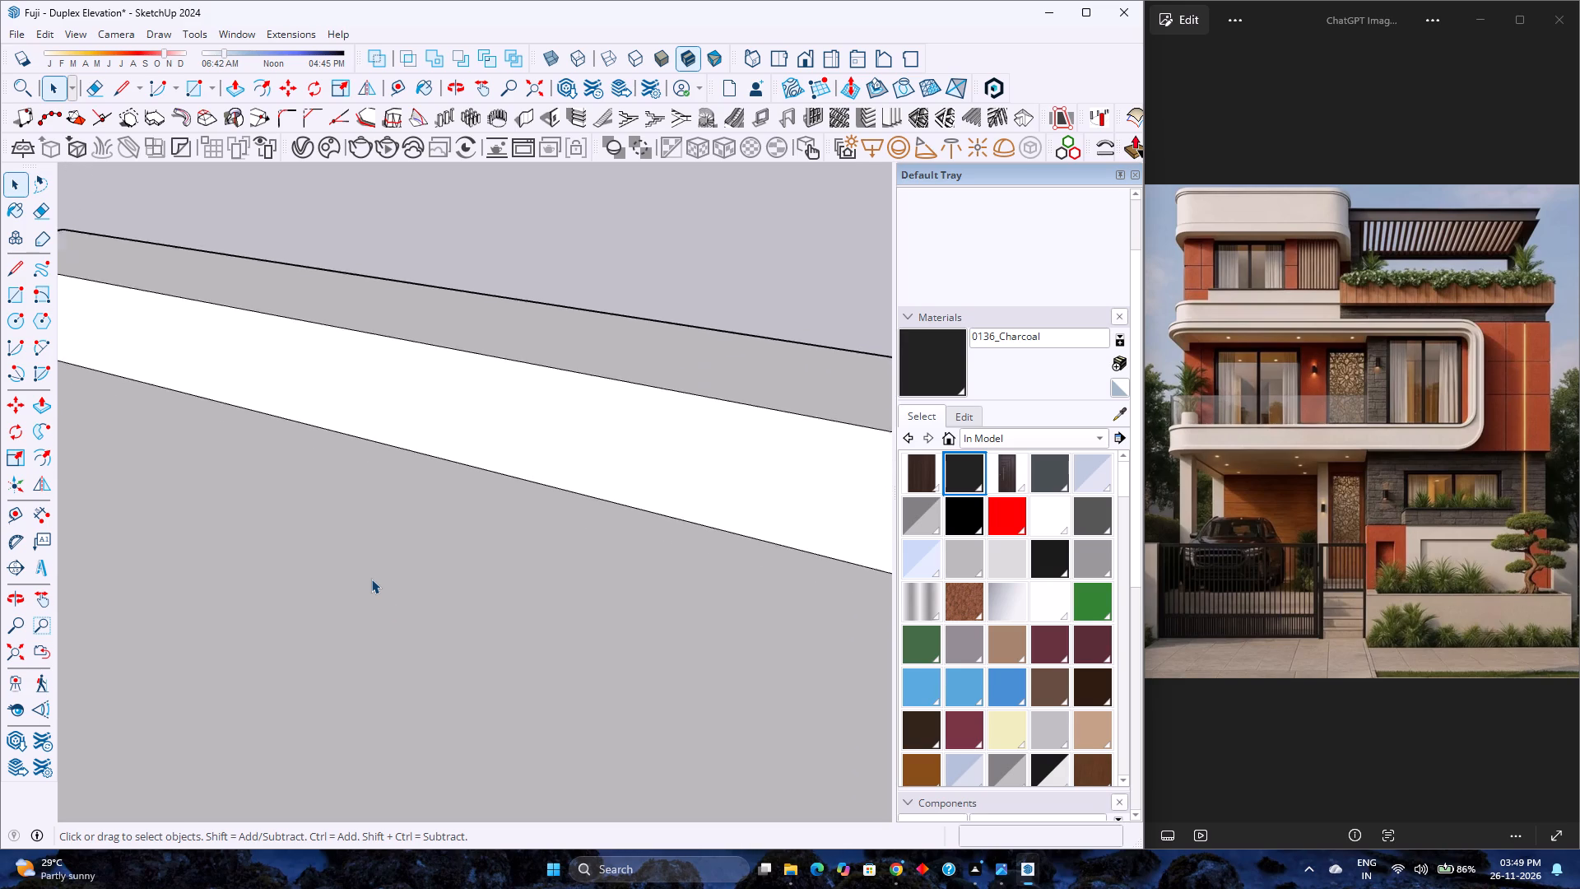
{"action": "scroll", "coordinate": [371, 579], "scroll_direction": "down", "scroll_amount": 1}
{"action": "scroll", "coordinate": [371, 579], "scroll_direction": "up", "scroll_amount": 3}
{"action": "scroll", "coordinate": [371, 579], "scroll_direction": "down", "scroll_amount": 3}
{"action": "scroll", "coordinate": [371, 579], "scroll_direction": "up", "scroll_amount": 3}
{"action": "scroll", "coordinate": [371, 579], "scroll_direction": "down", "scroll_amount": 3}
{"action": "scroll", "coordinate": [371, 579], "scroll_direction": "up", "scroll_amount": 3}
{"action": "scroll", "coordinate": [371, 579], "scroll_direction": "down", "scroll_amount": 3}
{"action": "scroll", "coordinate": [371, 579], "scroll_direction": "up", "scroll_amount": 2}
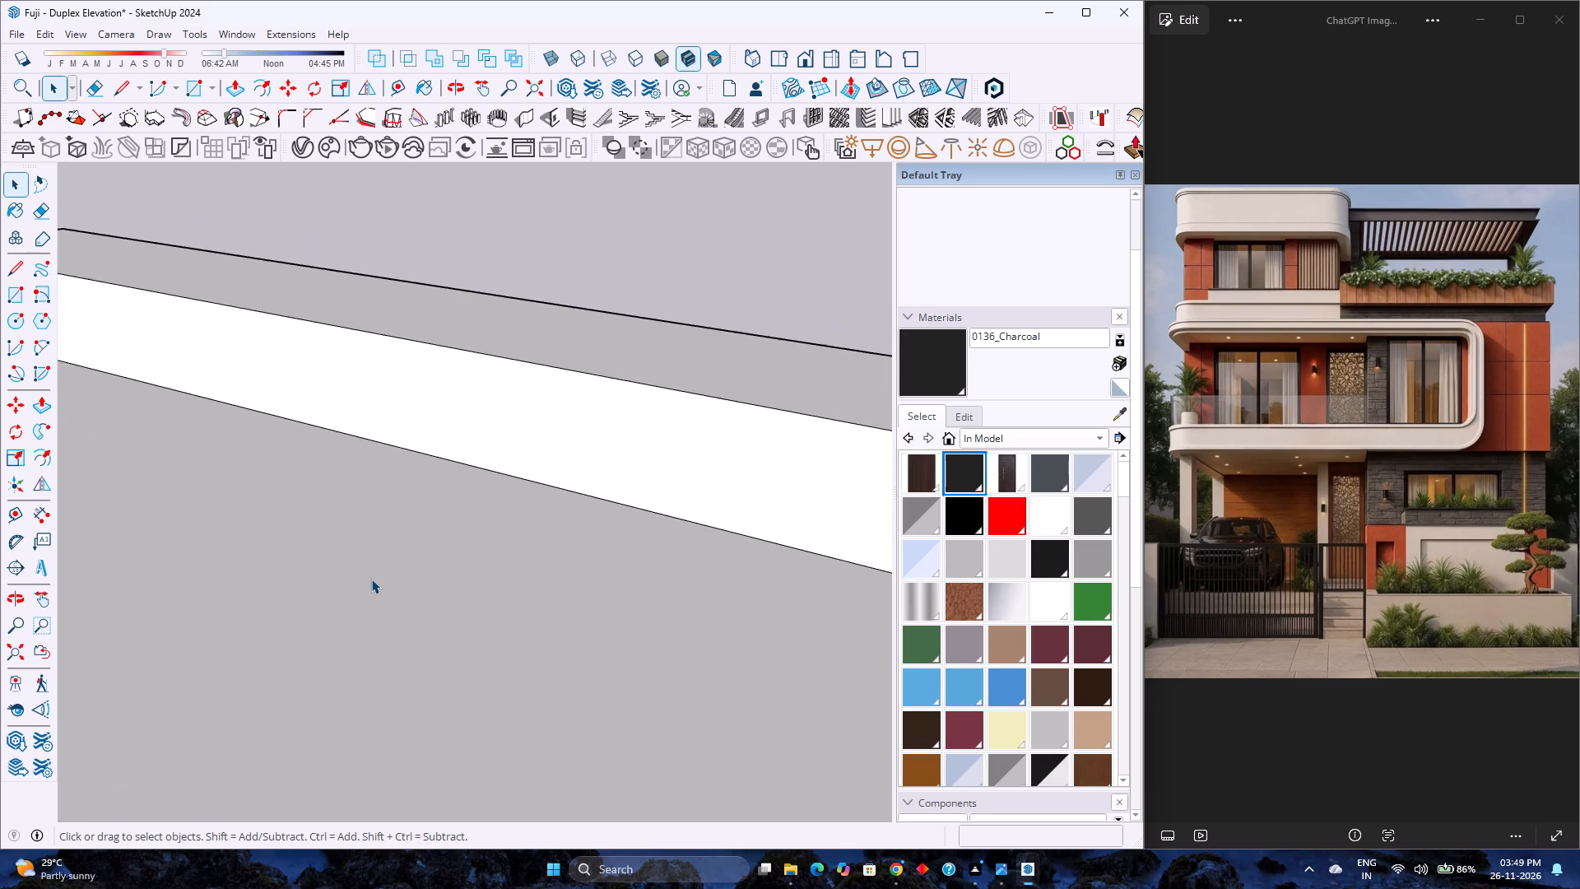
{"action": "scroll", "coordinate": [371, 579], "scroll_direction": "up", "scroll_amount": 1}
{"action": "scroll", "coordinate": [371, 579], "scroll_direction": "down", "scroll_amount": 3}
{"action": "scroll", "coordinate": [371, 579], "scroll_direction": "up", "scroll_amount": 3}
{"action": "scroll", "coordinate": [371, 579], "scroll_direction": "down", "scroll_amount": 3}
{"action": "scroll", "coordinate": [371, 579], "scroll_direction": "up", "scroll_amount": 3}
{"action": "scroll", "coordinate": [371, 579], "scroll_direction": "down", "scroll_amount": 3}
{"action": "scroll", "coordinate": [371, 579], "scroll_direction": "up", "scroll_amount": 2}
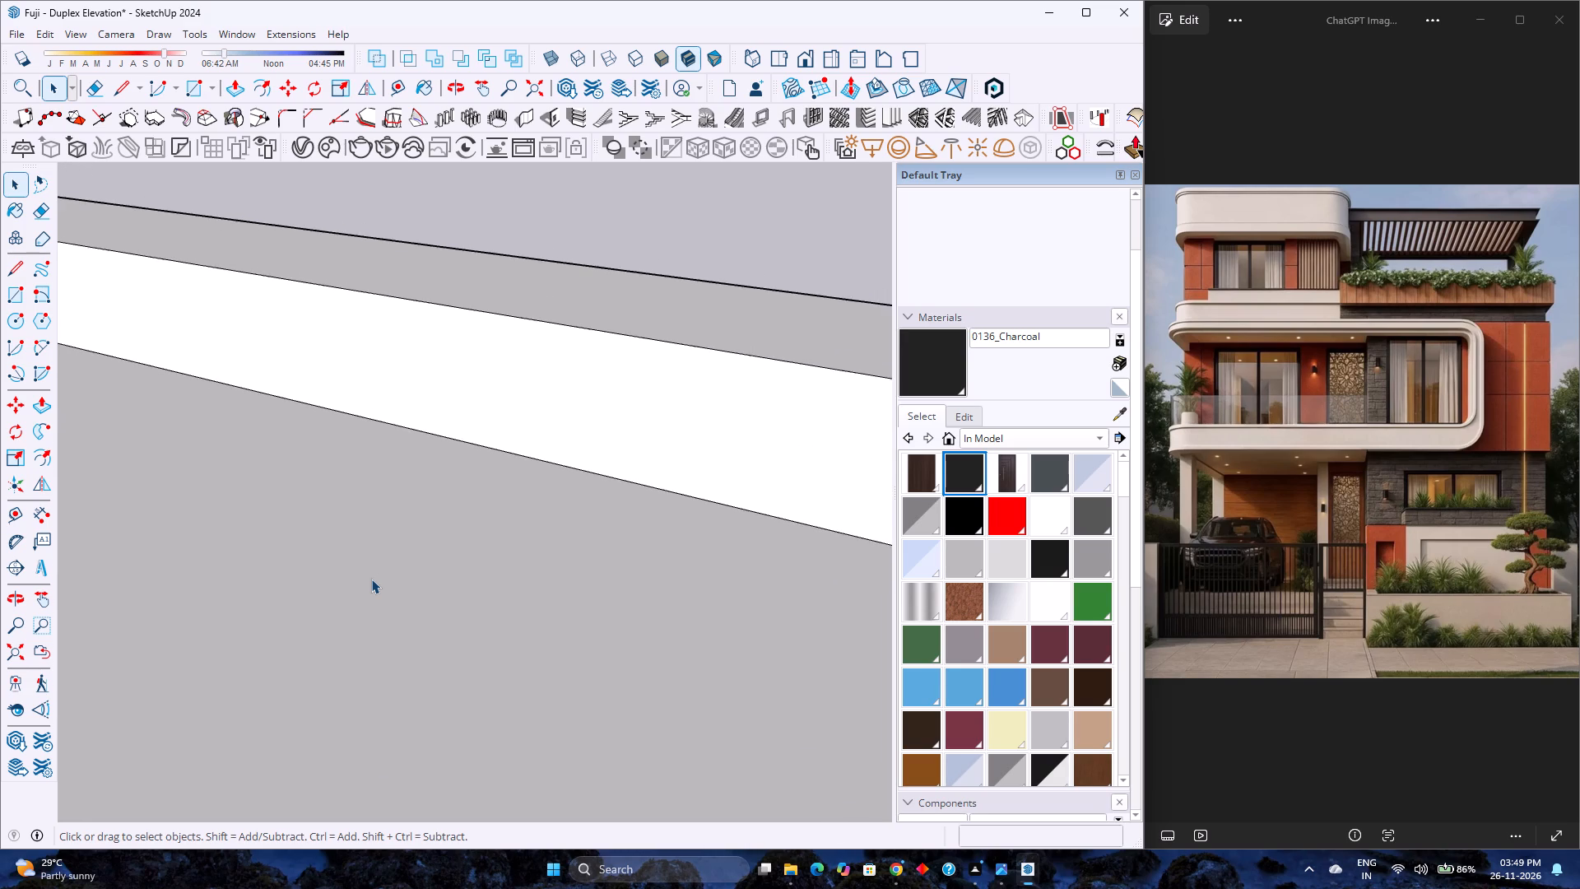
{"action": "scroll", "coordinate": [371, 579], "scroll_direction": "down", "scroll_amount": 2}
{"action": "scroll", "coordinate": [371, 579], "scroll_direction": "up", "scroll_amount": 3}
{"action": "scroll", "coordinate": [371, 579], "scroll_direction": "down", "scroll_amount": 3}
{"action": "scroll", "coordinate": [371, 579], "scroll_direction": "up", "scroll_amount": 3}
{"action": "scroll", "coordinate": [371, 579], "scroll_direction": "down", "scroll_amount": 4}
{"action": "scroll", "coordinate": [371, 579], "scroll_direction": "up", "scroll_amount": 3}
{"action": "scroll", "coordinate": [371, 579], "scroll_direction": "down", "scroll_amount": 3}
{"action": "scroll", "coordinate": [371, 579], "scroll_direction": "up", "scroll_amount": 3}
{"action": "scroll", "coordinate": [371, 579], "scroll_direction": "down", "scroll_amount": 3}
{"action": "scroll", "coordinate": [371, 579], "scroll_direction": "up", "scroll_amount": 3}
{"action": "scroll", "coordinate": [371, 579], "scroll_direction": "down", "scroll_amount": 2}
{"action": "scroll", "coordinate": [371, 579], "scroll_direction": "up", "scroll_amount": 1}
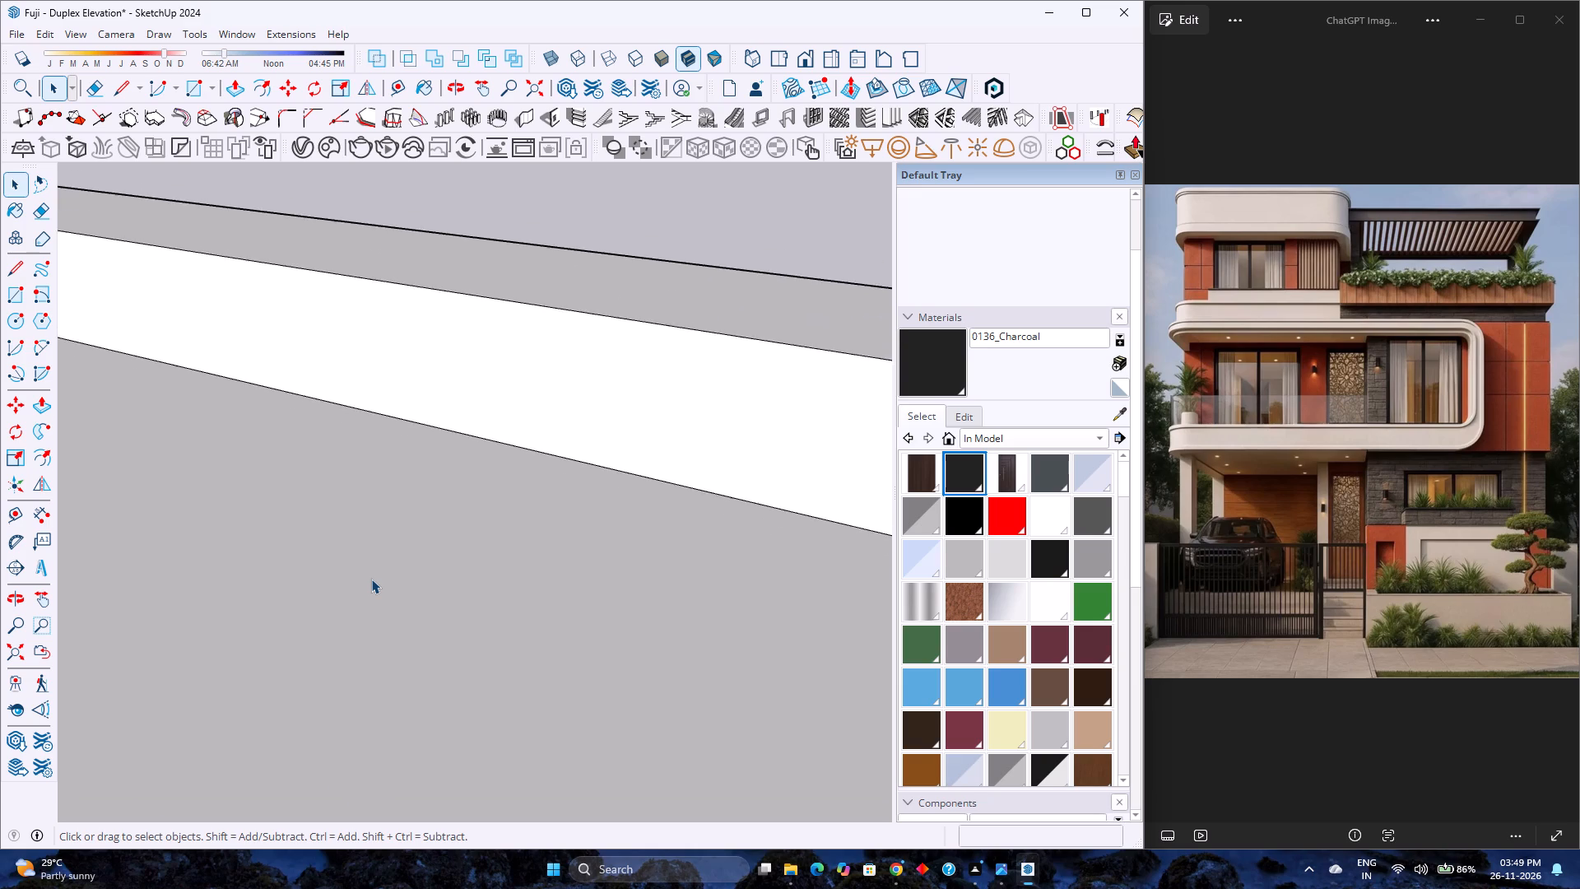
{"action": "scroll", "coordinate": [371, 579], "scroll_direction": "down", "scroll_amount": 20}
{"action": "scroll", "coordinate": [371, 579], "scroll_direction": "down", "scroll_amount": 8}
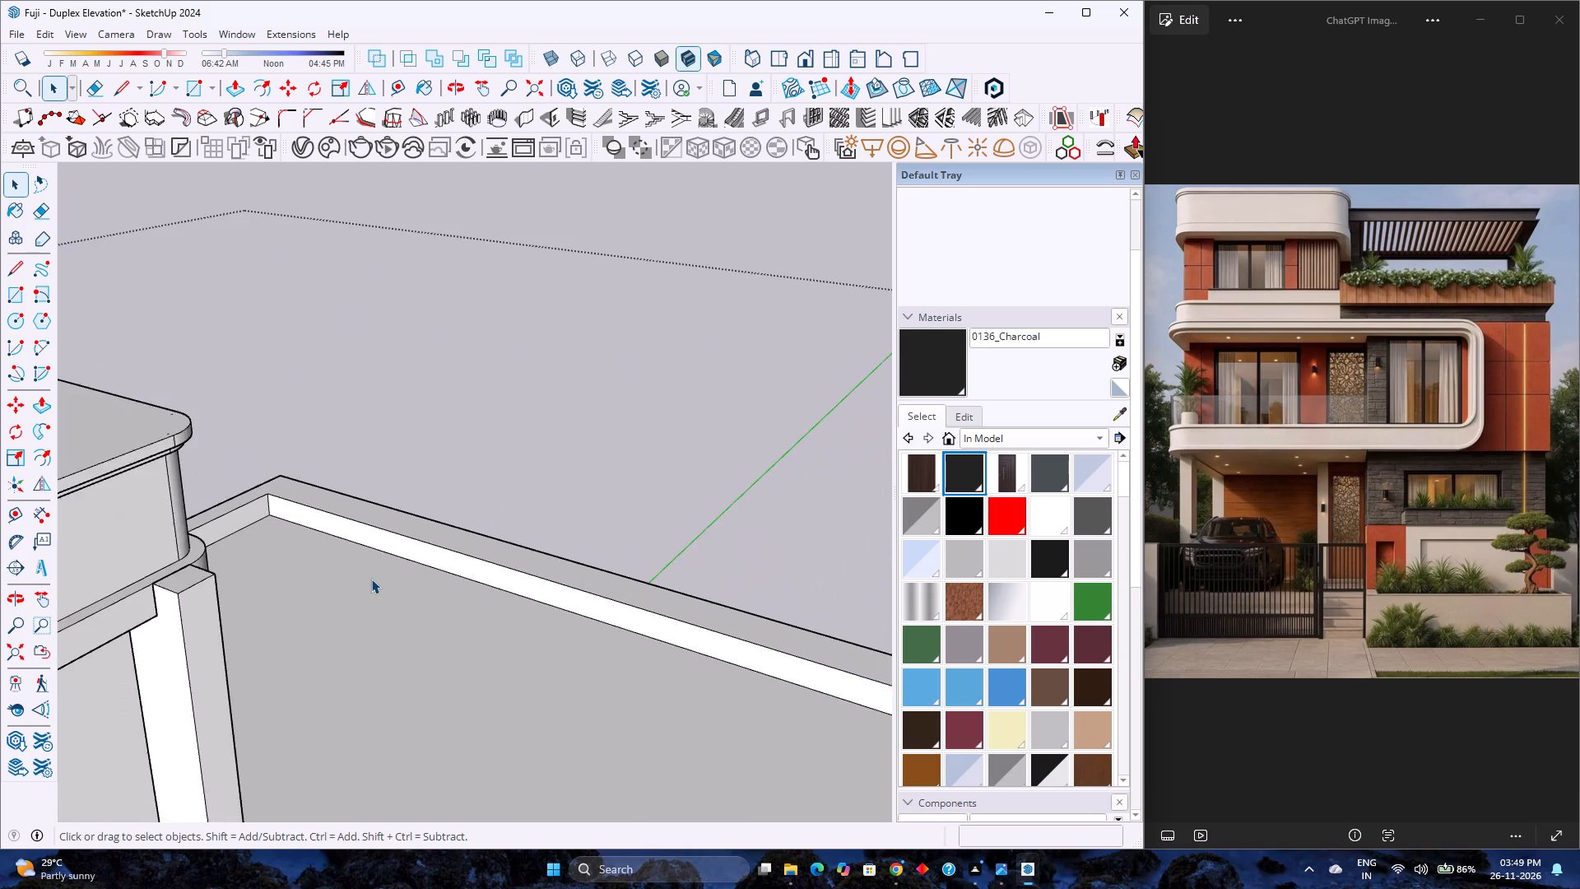
Copy the post along the red axis about 13' 6" across the terrace to the side parapet.
{"action": "scroll", "coordinate": [371, 579], "scroll_direction": "down", "scroll_amount": 3}
{"action": "middle_click_drag", "start_coordinate": [368, 584], "coordinate": [492, 511]}
{"action": "middle_click", "coordinate": [492, 511]}
{"action": "scroll", "coordinate": [472, 520], "scroll_direction": "down", "scroll_amount": 3}
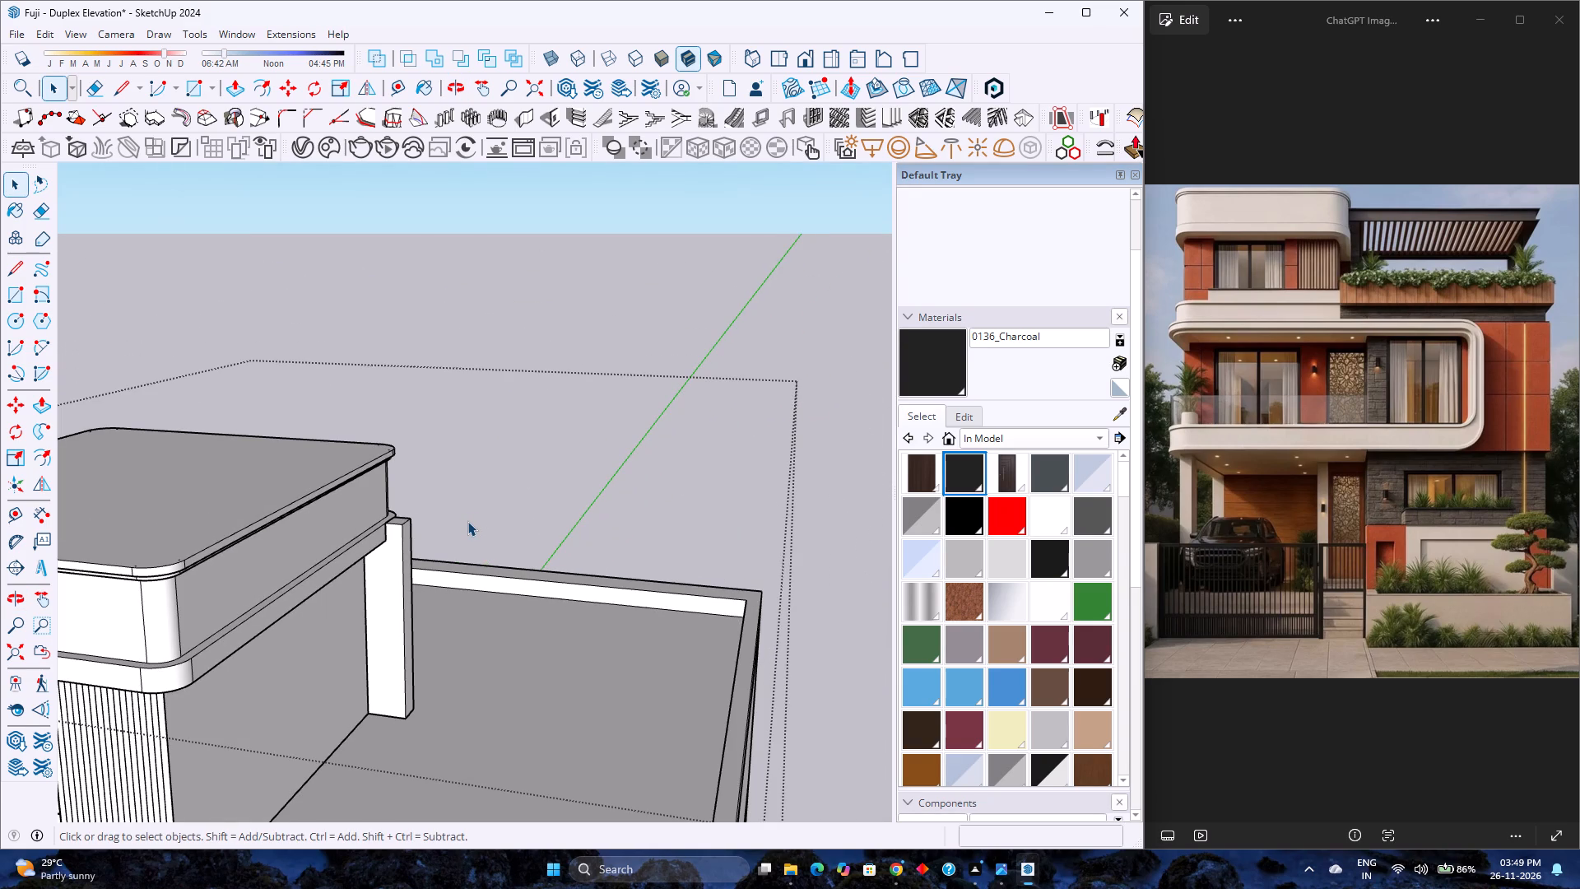
{"action": "scroll", "coordinate": [431, 475], "scroll_direction": "down", "scroll_amount": 6}
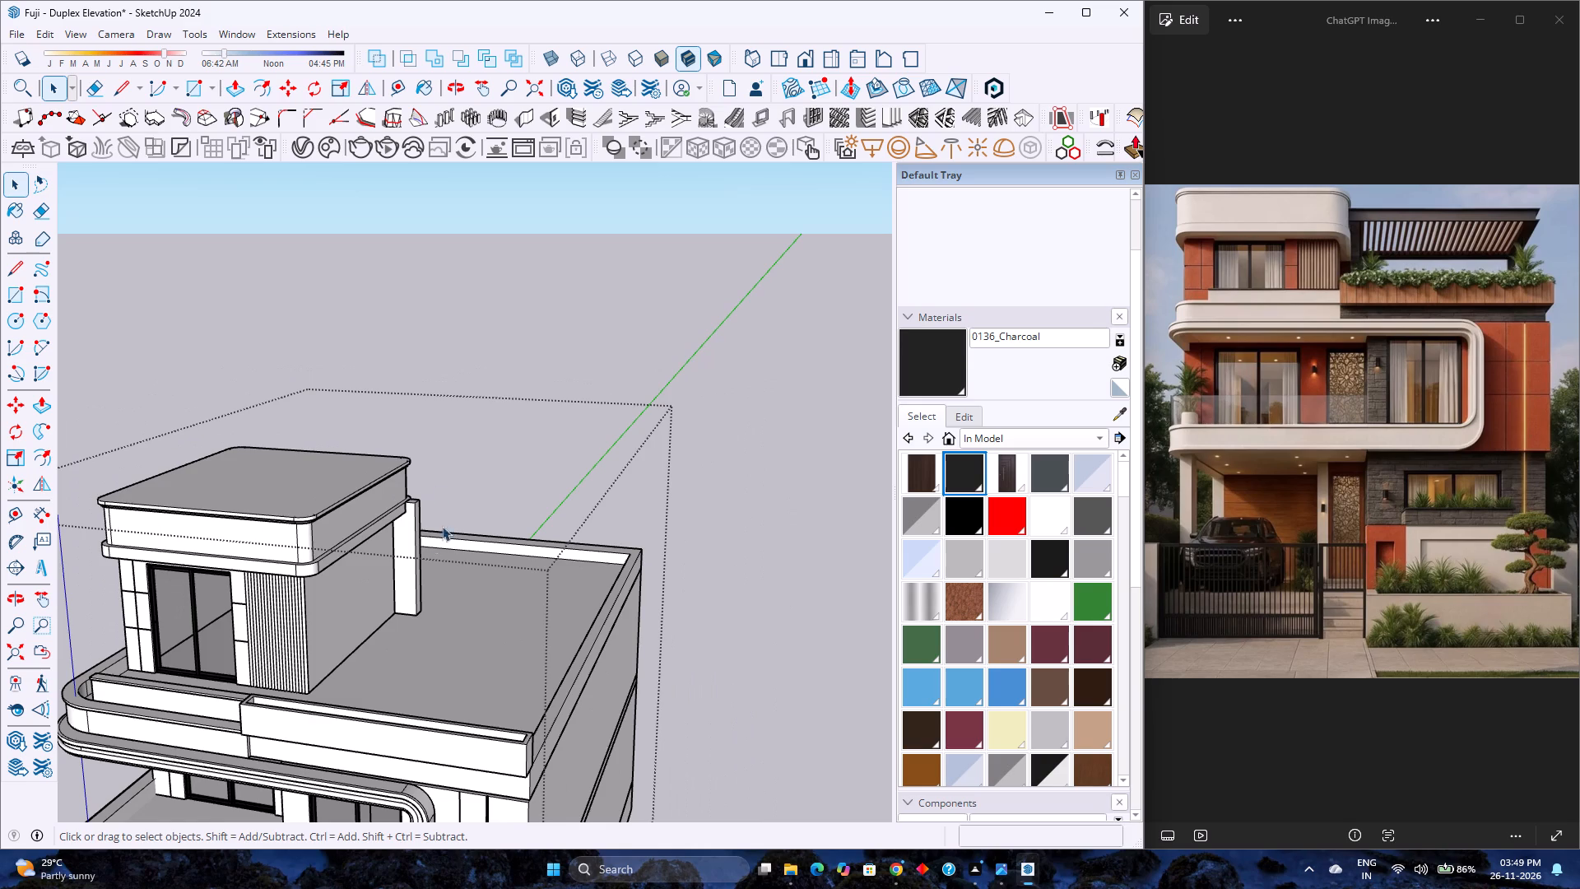
{"action": "scroll", "coordinate": [418, 572], "scroll_direction": "up", "scroll_amount": 5}
{"action": "left_click", "coordinate": [402, 594]}
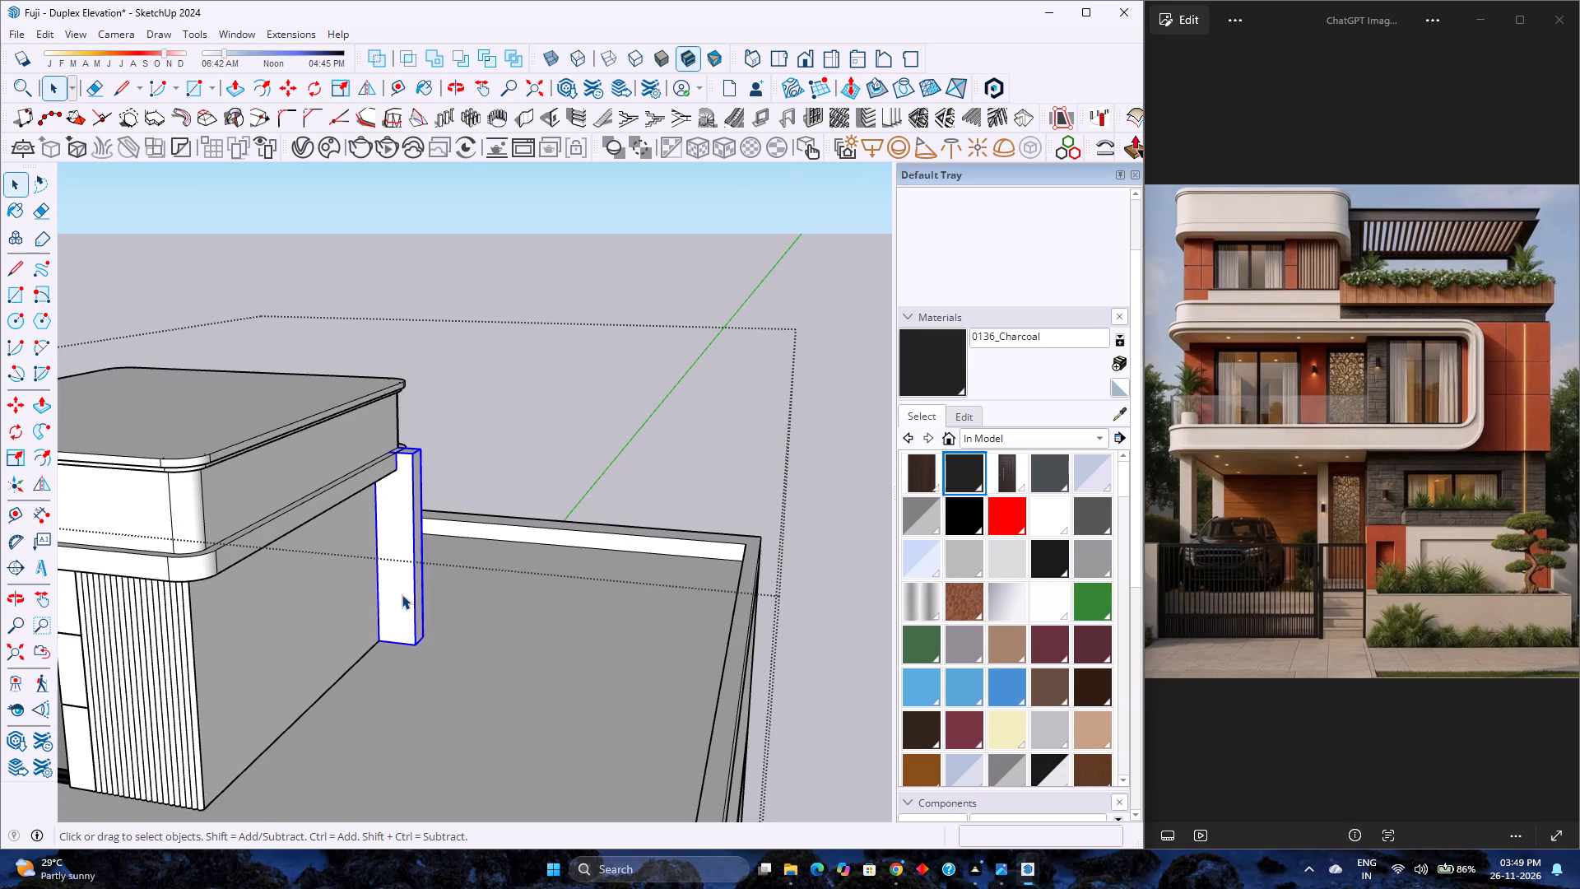
{"action": "key", "text": "m"}
{"action": "left_click", "coordinate": [418, 646]}
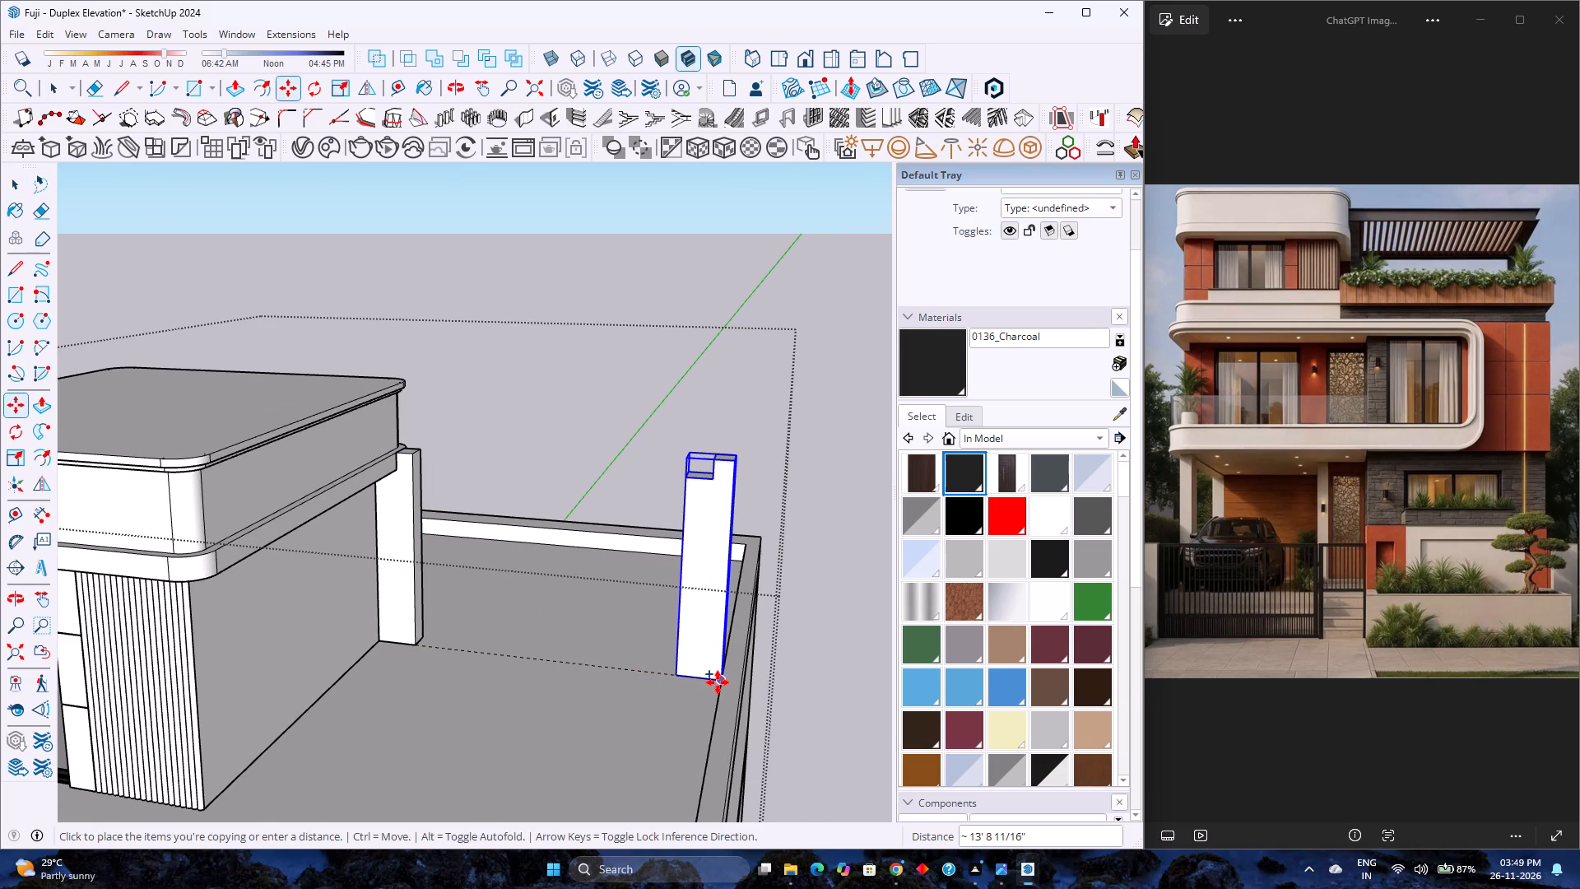
{"action": "key", "text": "Right"}
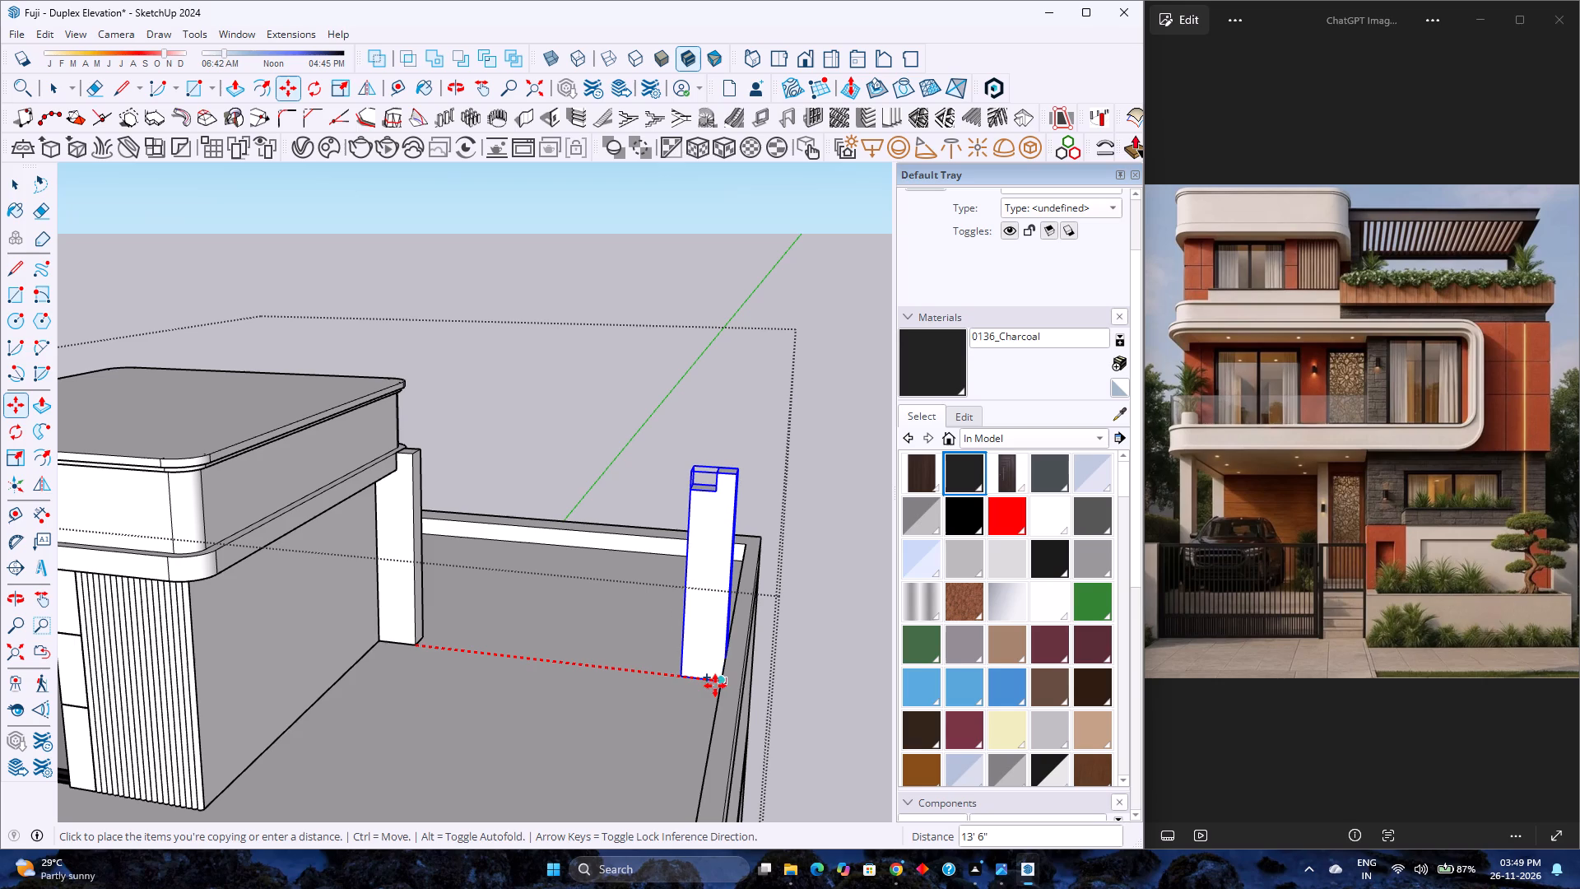
{"action": "left_click", "coordinate": [718, 686]}
{"action": "scroll", "coordinate": [738, 617], "scroll_direction": "up", "scroll_amount": 6}
{"action": "middle_click_drag", "start_coordinate": [707, 655], "coordinate": [728, 659]}
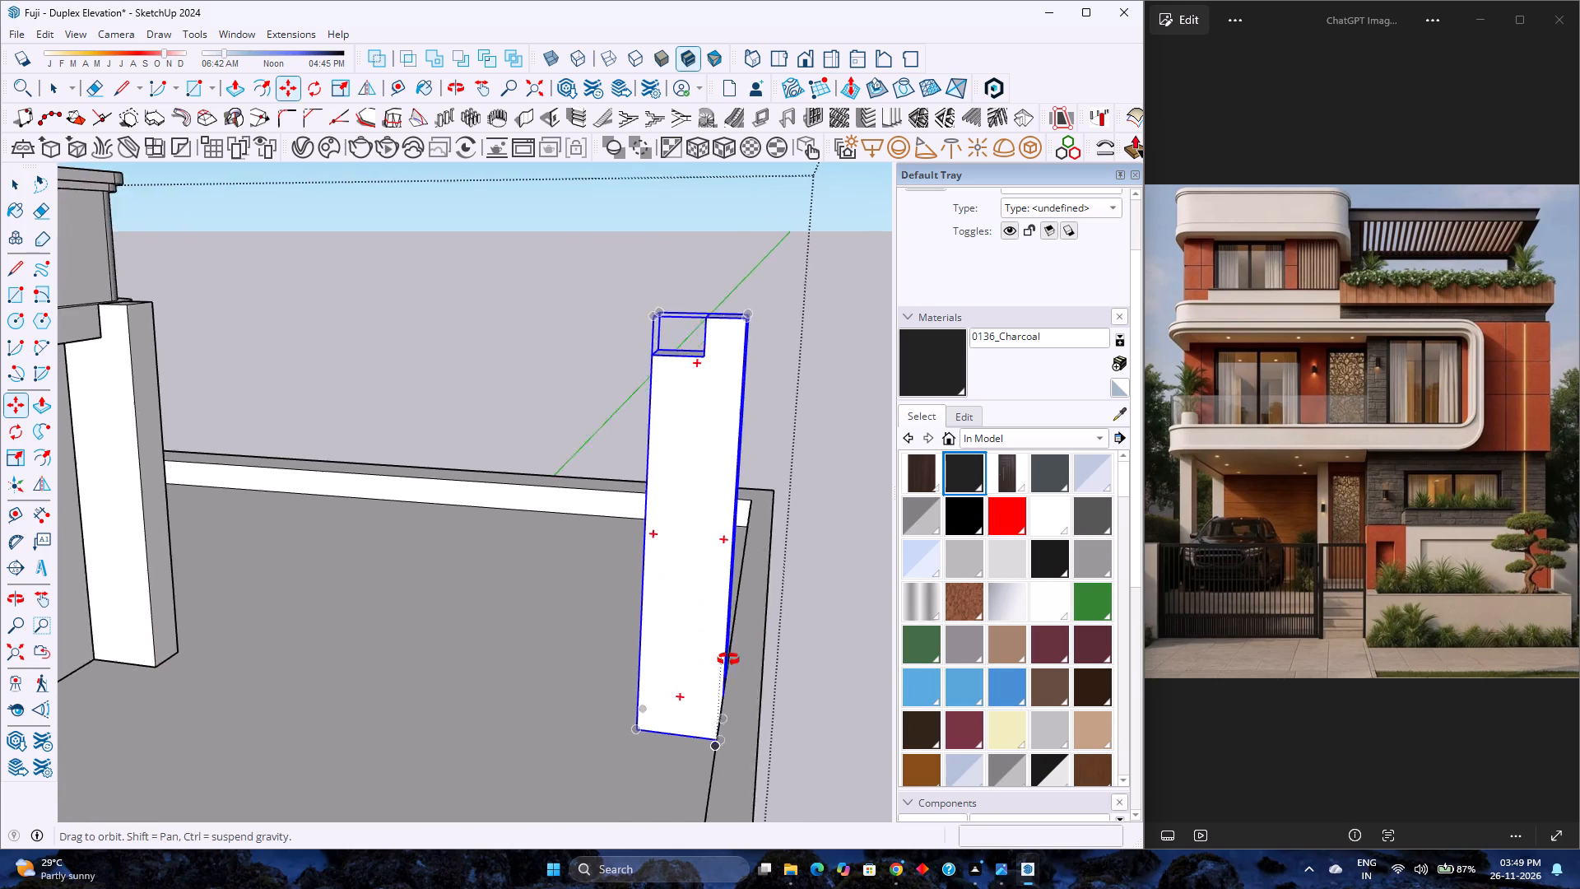
{"action": "middle_click_drag", "start_coordinate": [728, 659], "coordinate": [778, 673]}
{"action": "key", "text": "space"}
{"action": "scroll", "coordinate": [671, 646], "scroll_direction": "down", "scroll_amount": 3}
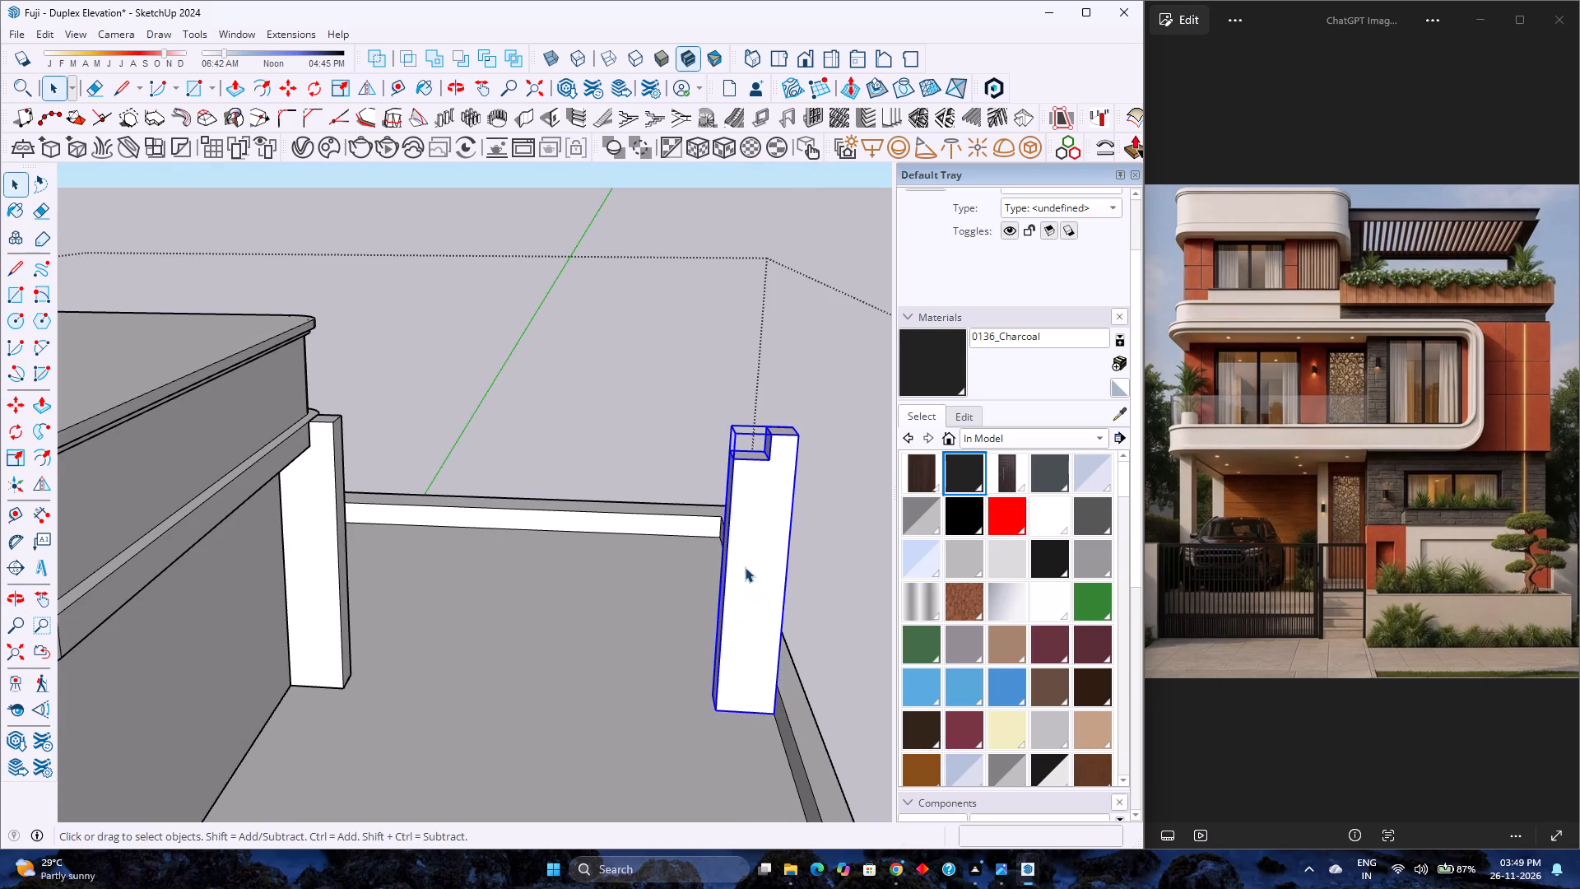
Inside the copied post group, push the lower inner side face back flush with the raised top portion.
{"action": "double_click", "coordinate": [756, 512]}
{"action": "scroll", "coordinate": [756, 512], "scroll_direction": "up", "scroll_amount": 5}
{"action": "middle_click_drag", "start_coordinate": [749, 524], "coordinate": [753, 525]}
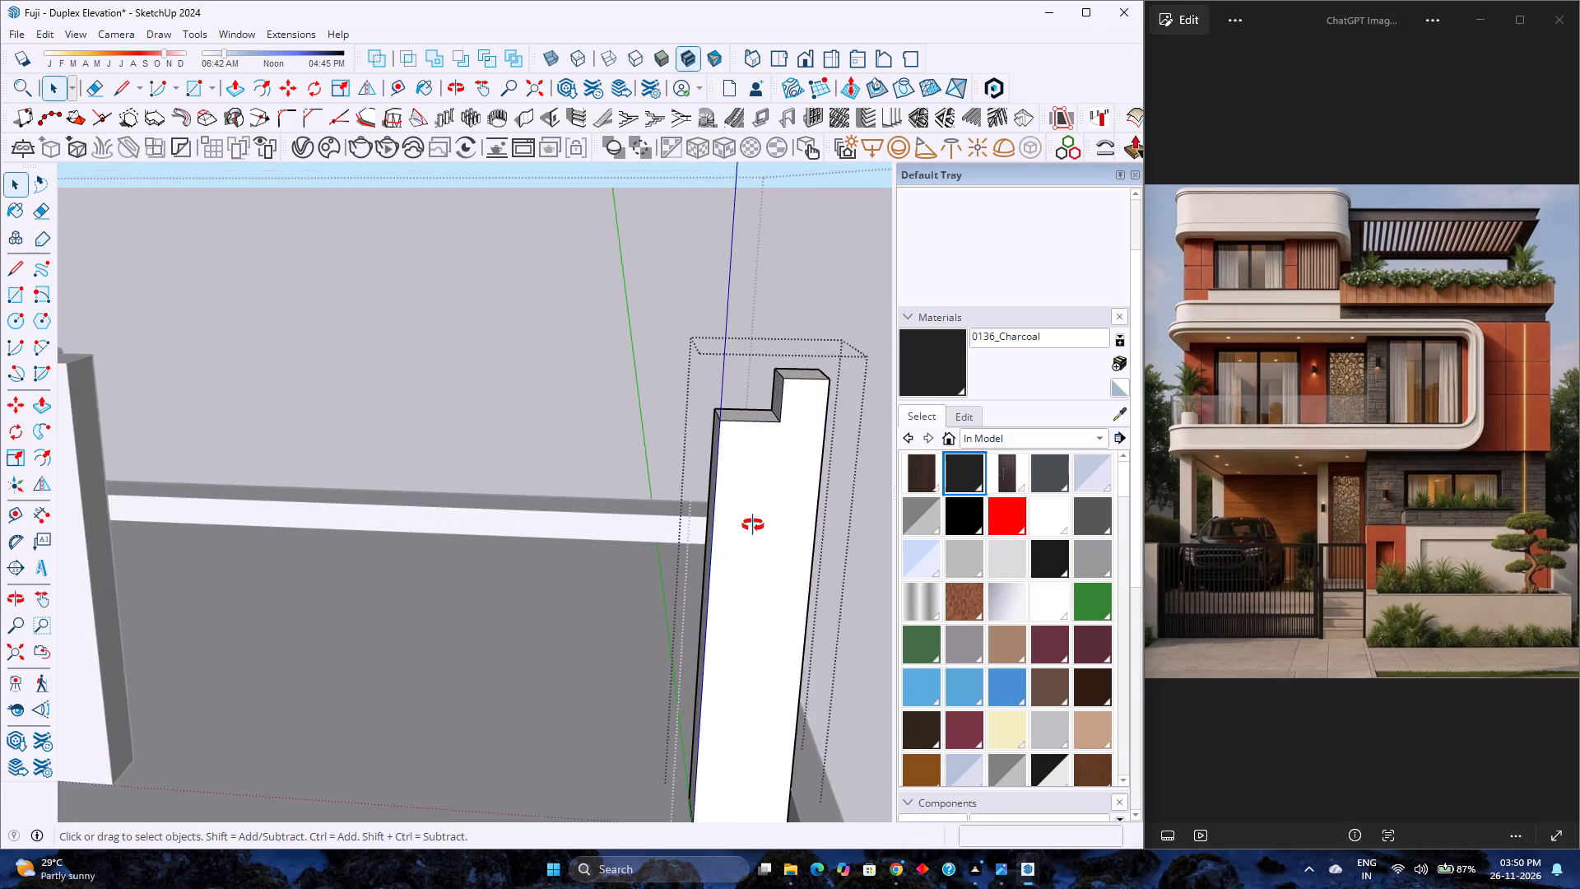
{"action": "middle_click_drag", "start_coordinate": [753, 525], "coordinate": [808, 569]}
{"action": "scroll", "coordinate": [789, 567], "scroll_direction": "up", "scroll_amount": 3}
{"action": "key", "text": "p"}
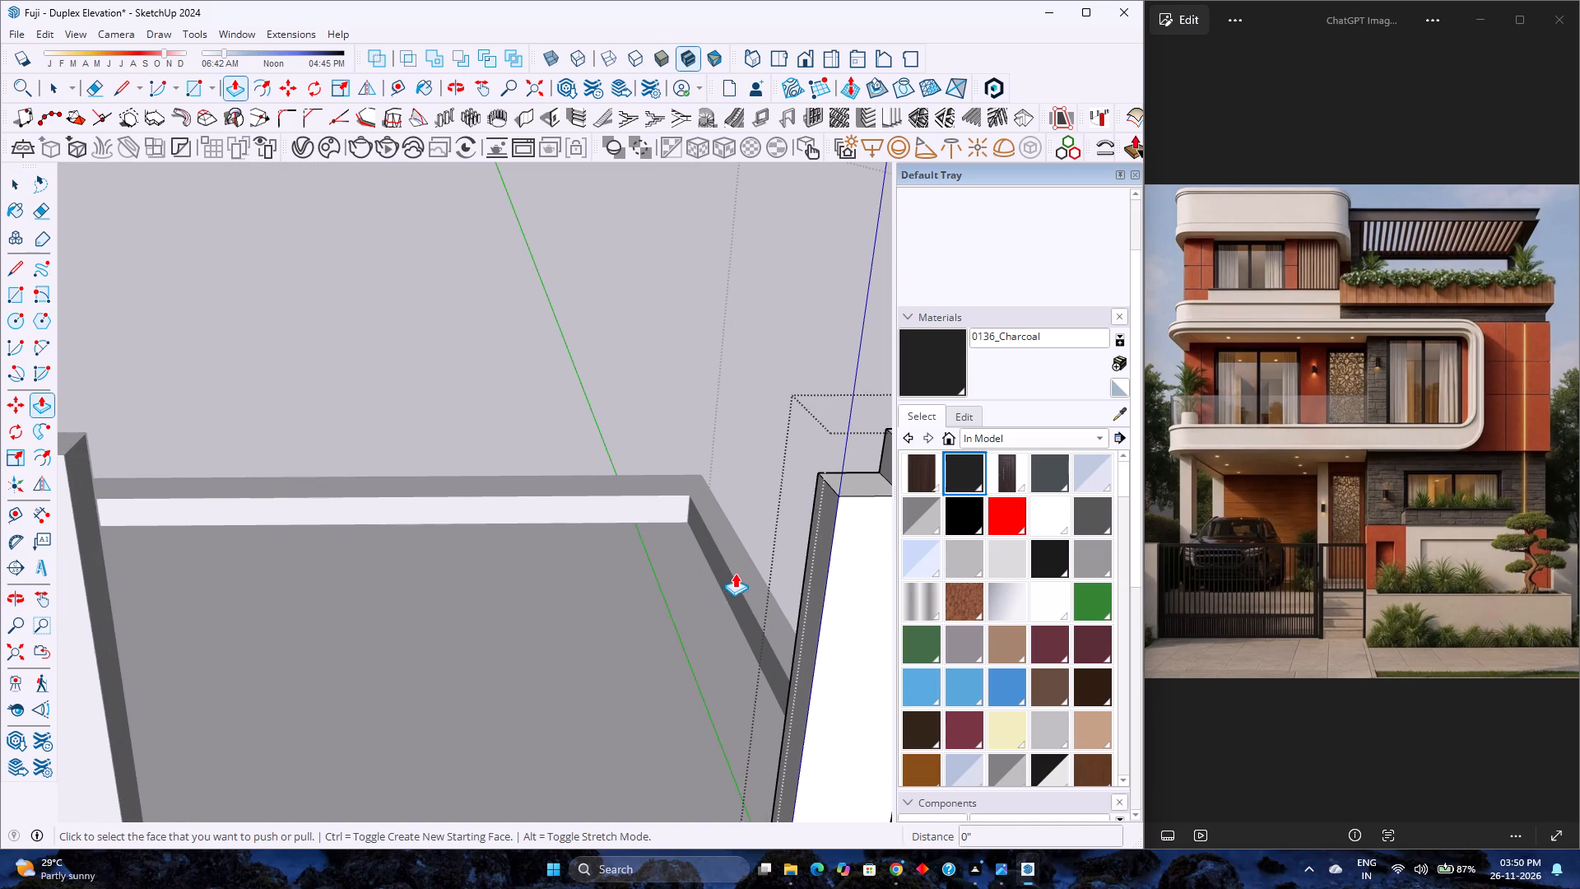
{"action": "scroll", "coordinate": [735, 573], "scroll_direction": "down", "scroll_amount": 2}
{"action": "middle_click_drag", "start_coordinate": [739, 572], "coordinate": [628, 594], "text": "shift"}
{"action": "scroll", "coordinate": [626, 598], "scroll_direction": "up", "scroll_amount": 3}
{"action": "left_click", "coordinate": [626, 598]}
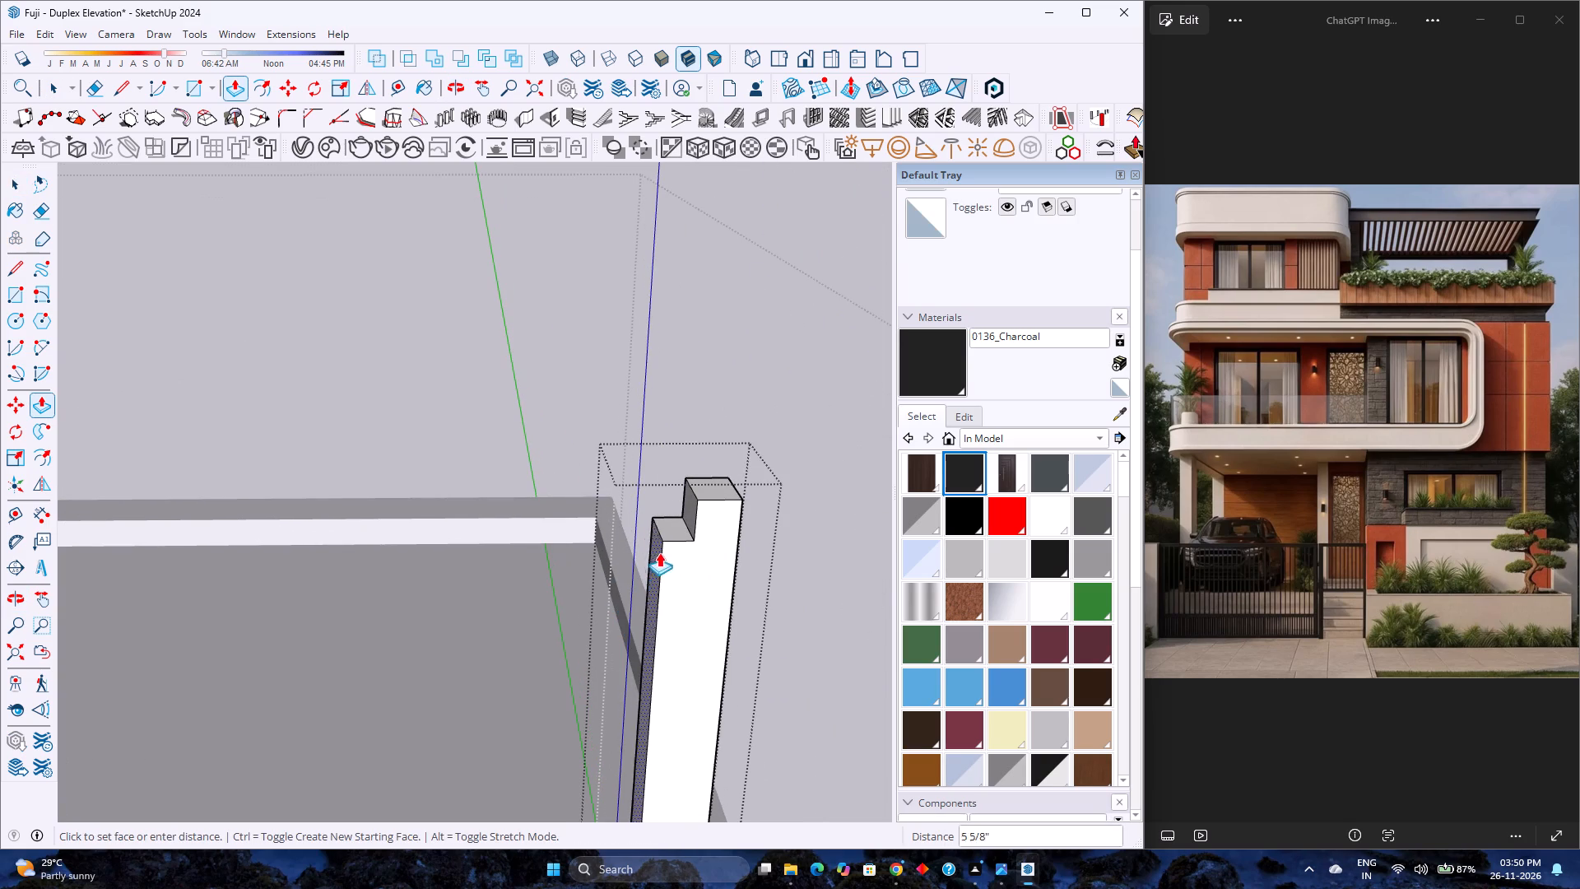
{"action": "left_click", "coordinate": [692, 526]}
Erase the leftover edge on the copied post's inner side and leave its group.
{"action": "scroll", "coordinate": [692, 527], "scroll_direction": "up", "scroll_amount": 2}
{"action": "key", "text": "e"}
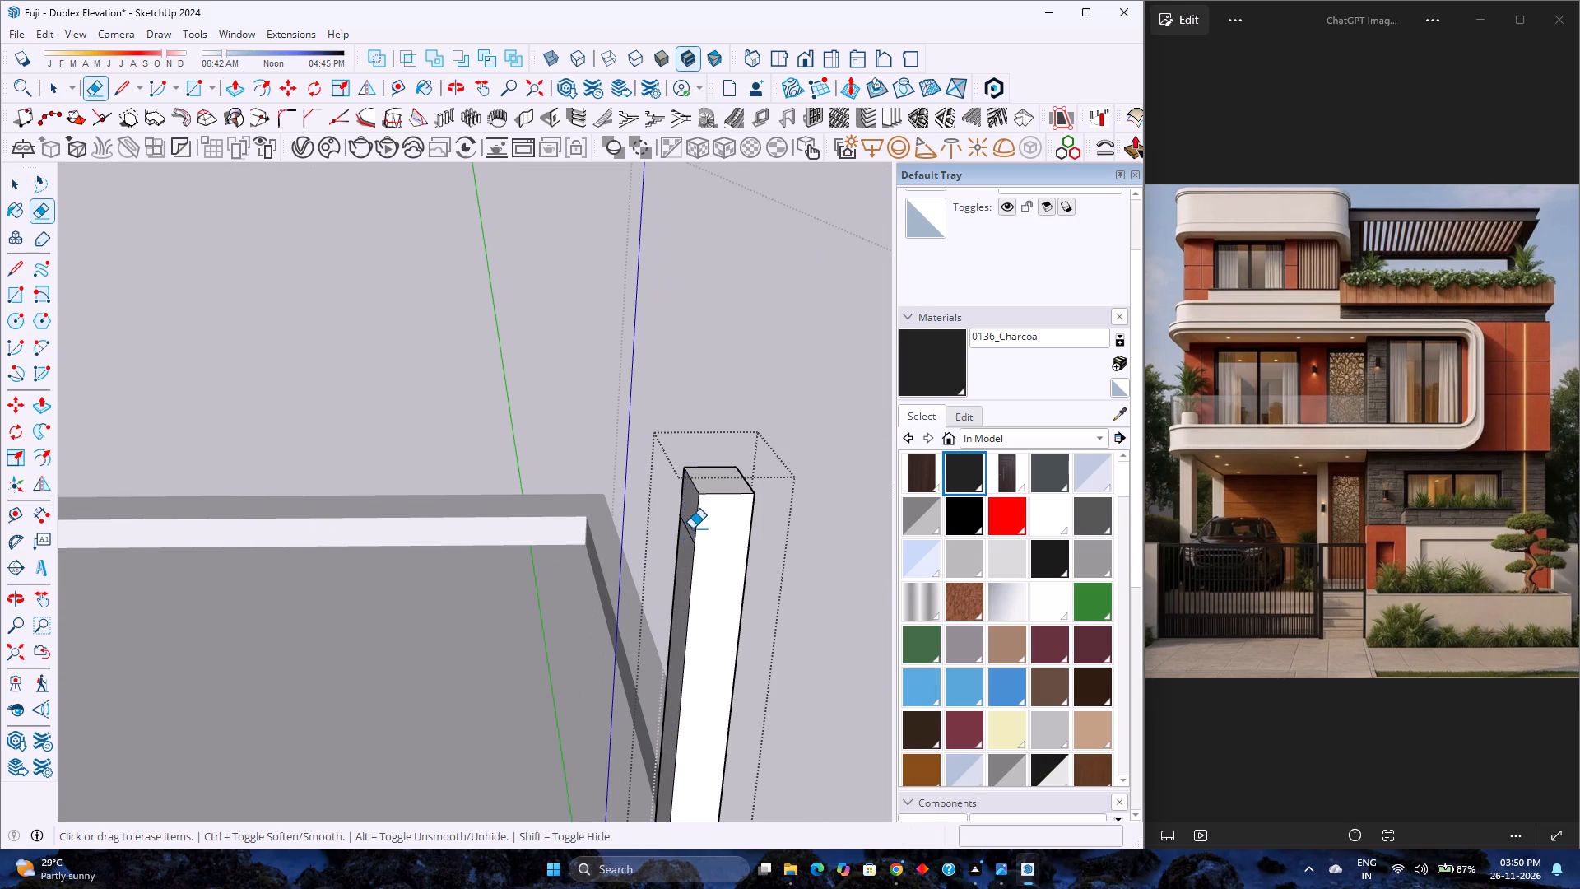
{"action": "scroll", "coordinate": [690, 527], "scroll_direction": "up", "scroll_amount": 3}
{"action": "left_click_drag", "start_coordinate": [686, 527], "coordinate": [684, 535]}
{"action": "scroll", "coordinate": [684, 535], "scroll_direction": "down", "scroll_amount": 4}
{"action": "key", "text": "space"}
{"action": "scroll", "coordinate": [684, 535], "scroll_direction": "down", "scroll_amount": 5}
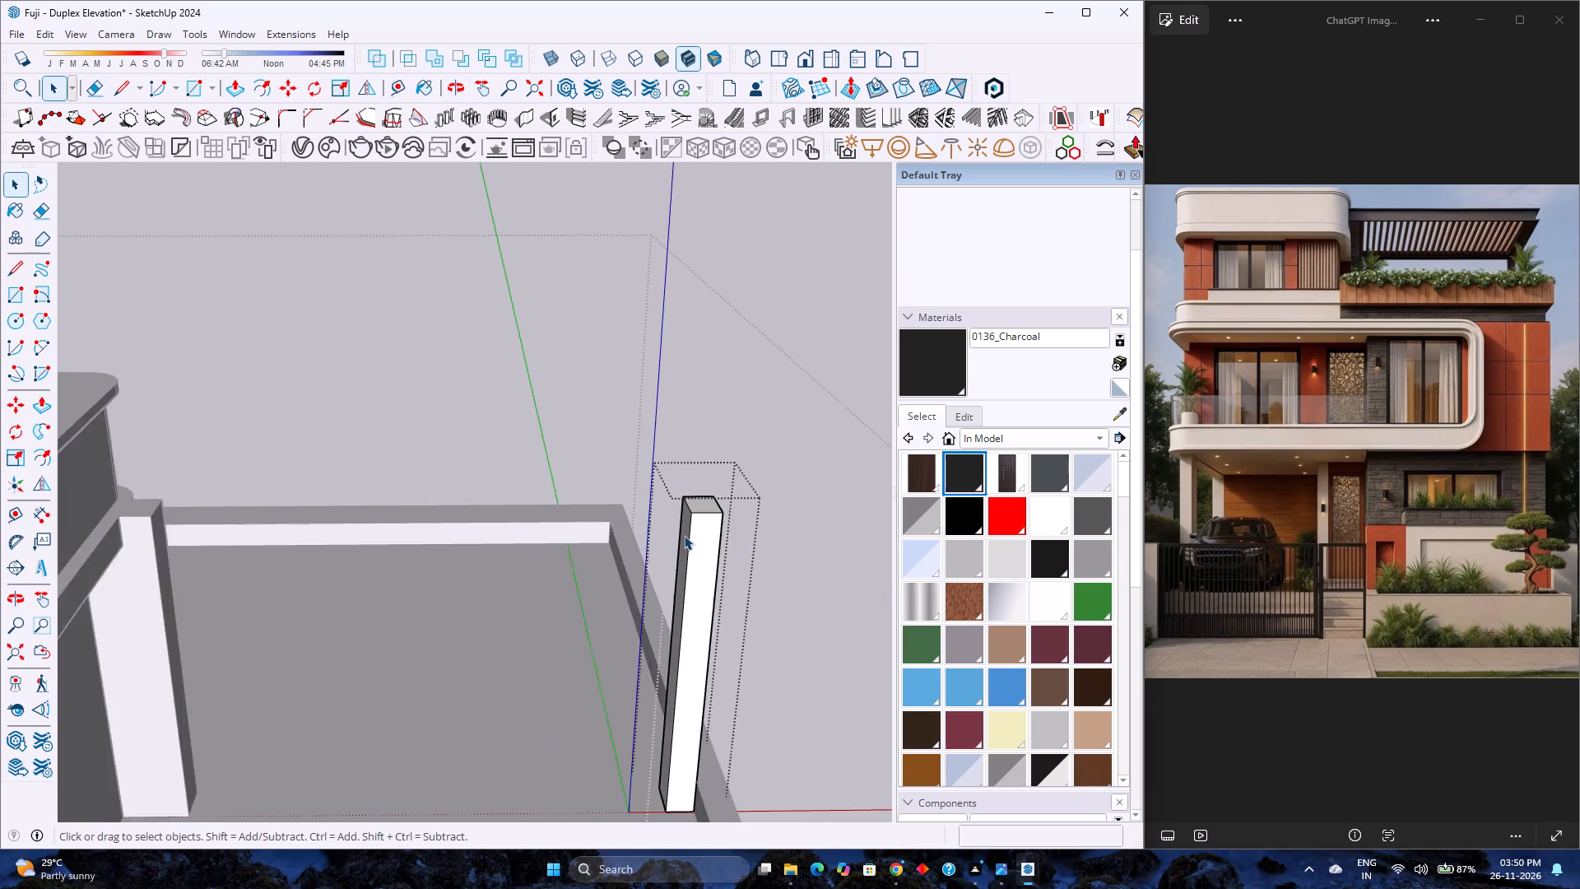
{"action": "key", "text": "Escape"}
Group the post beside the rooftop room together with the copied post at the parapet.
{"action": "scroll", "coordinate": [684, 535], "scroll_direction": "down", "scroll_amount": 4}
{"action": "left_click", "coordinate": [690, 543]}
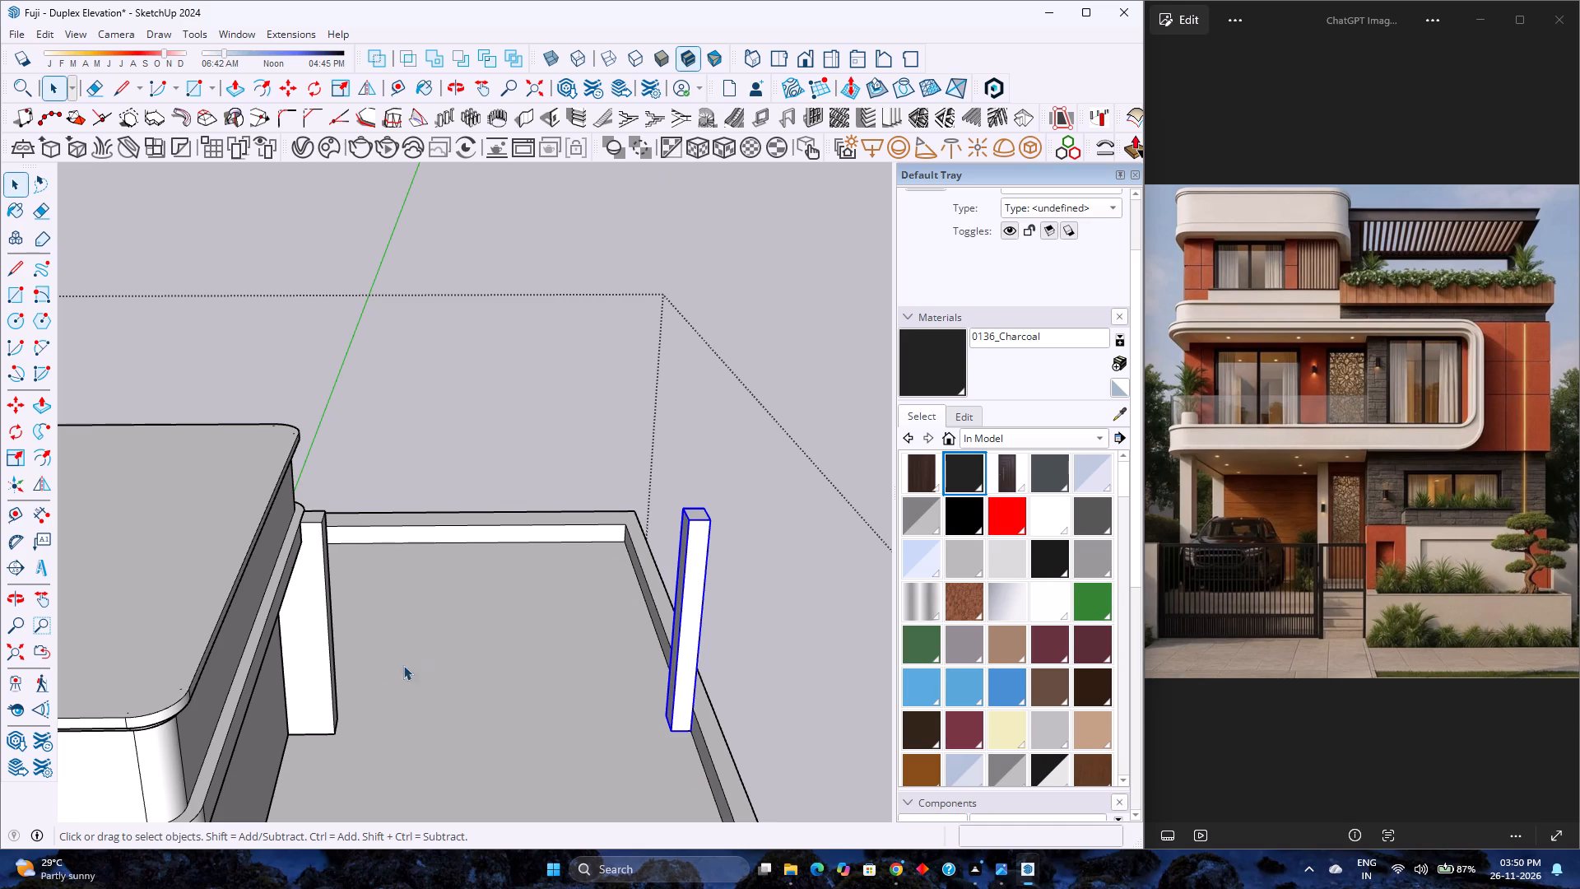
{"action": "left_click", "coordinate": [305, 647], "text": "ctrl"}
{"action": "right_click", "coordinate": [309, 642], "text": "ctrl"}
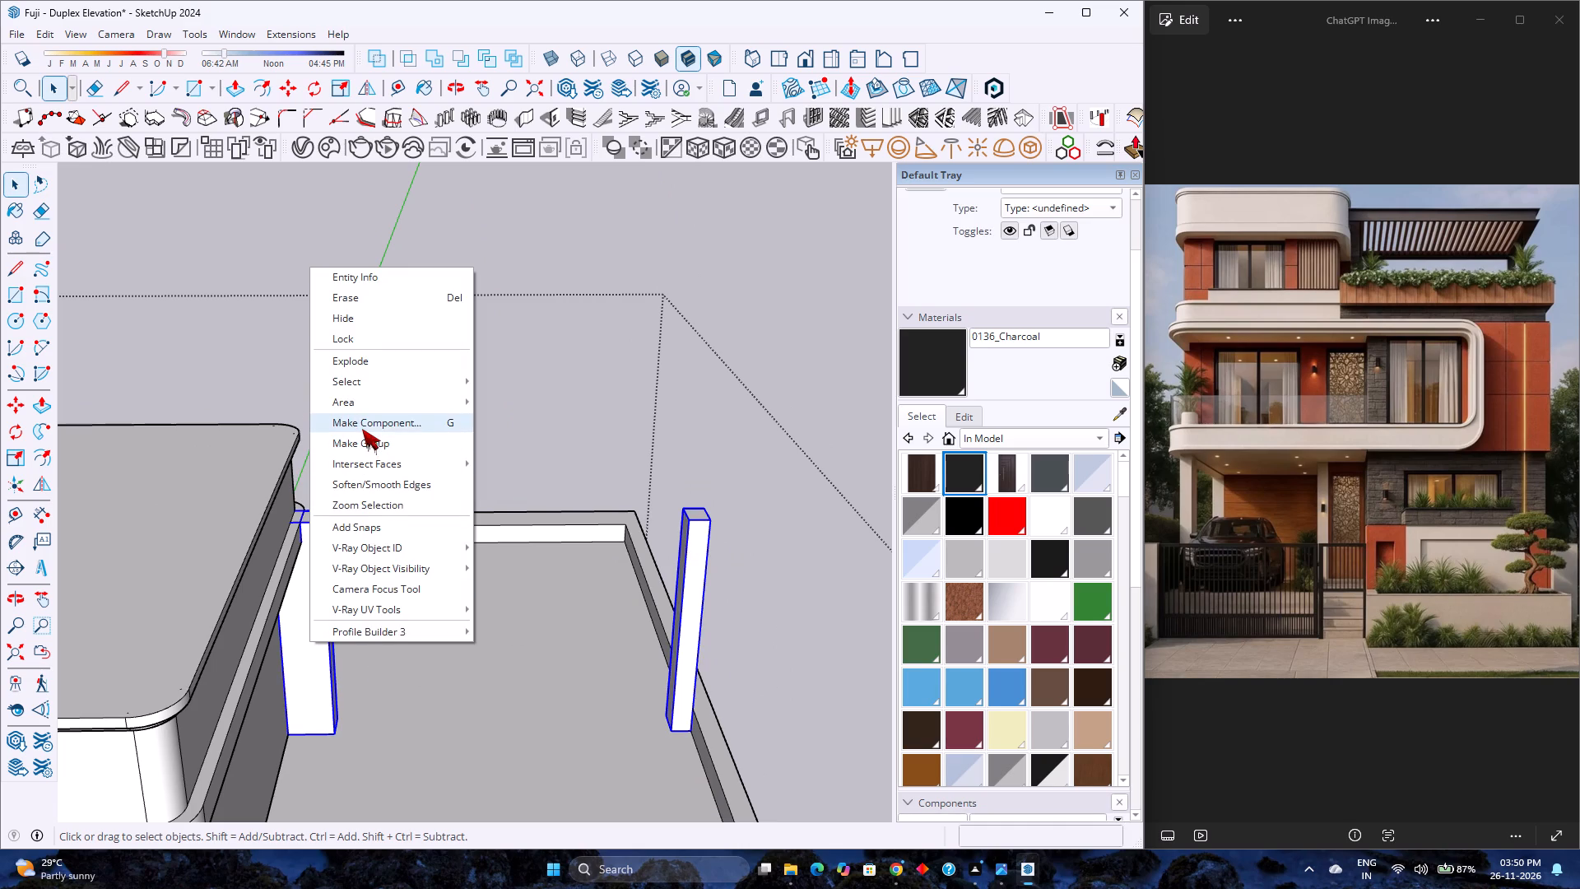
{"action": "left_click", "coordinate": [369, 444]}
Inside the new group, draw a horizontal rectangle about 14' 7" by 1' across both post tops, starting at the roof band.
{"action": "double_click", "coordinate": [307, 594]}
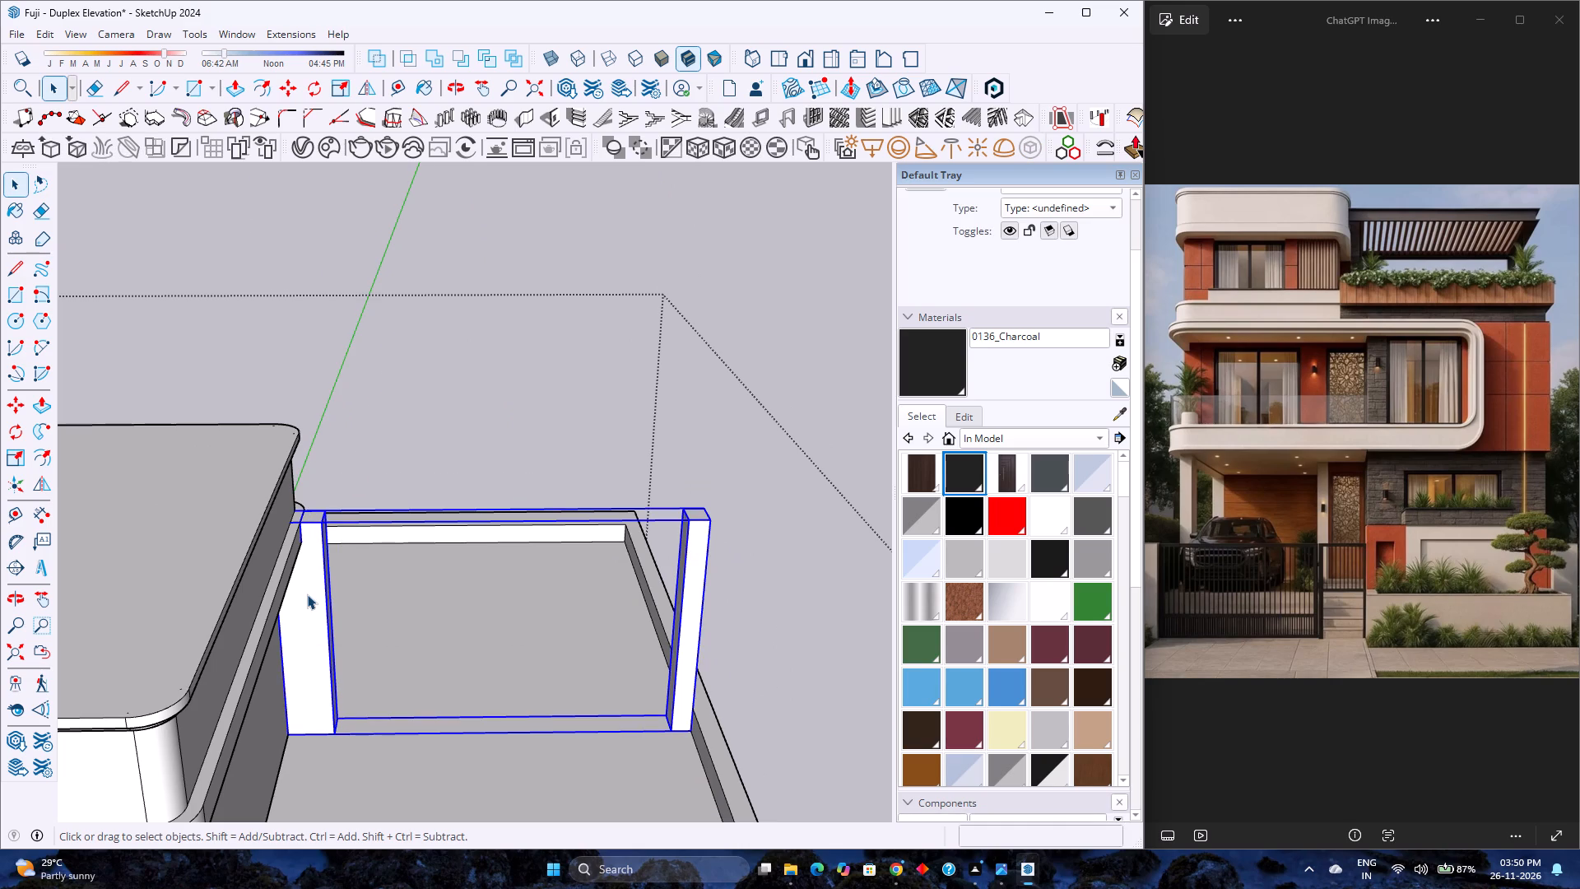
{"action": "scroll", "coordinate": [306, 593], "scroll_direction": "down", "scroll_amount": 4}
{"action": "middle_click_drag", "start_coordinate": [317, 602], "coordinate": [379, 718]}
{"action": "left_click", "coordinate": [374, 663]}
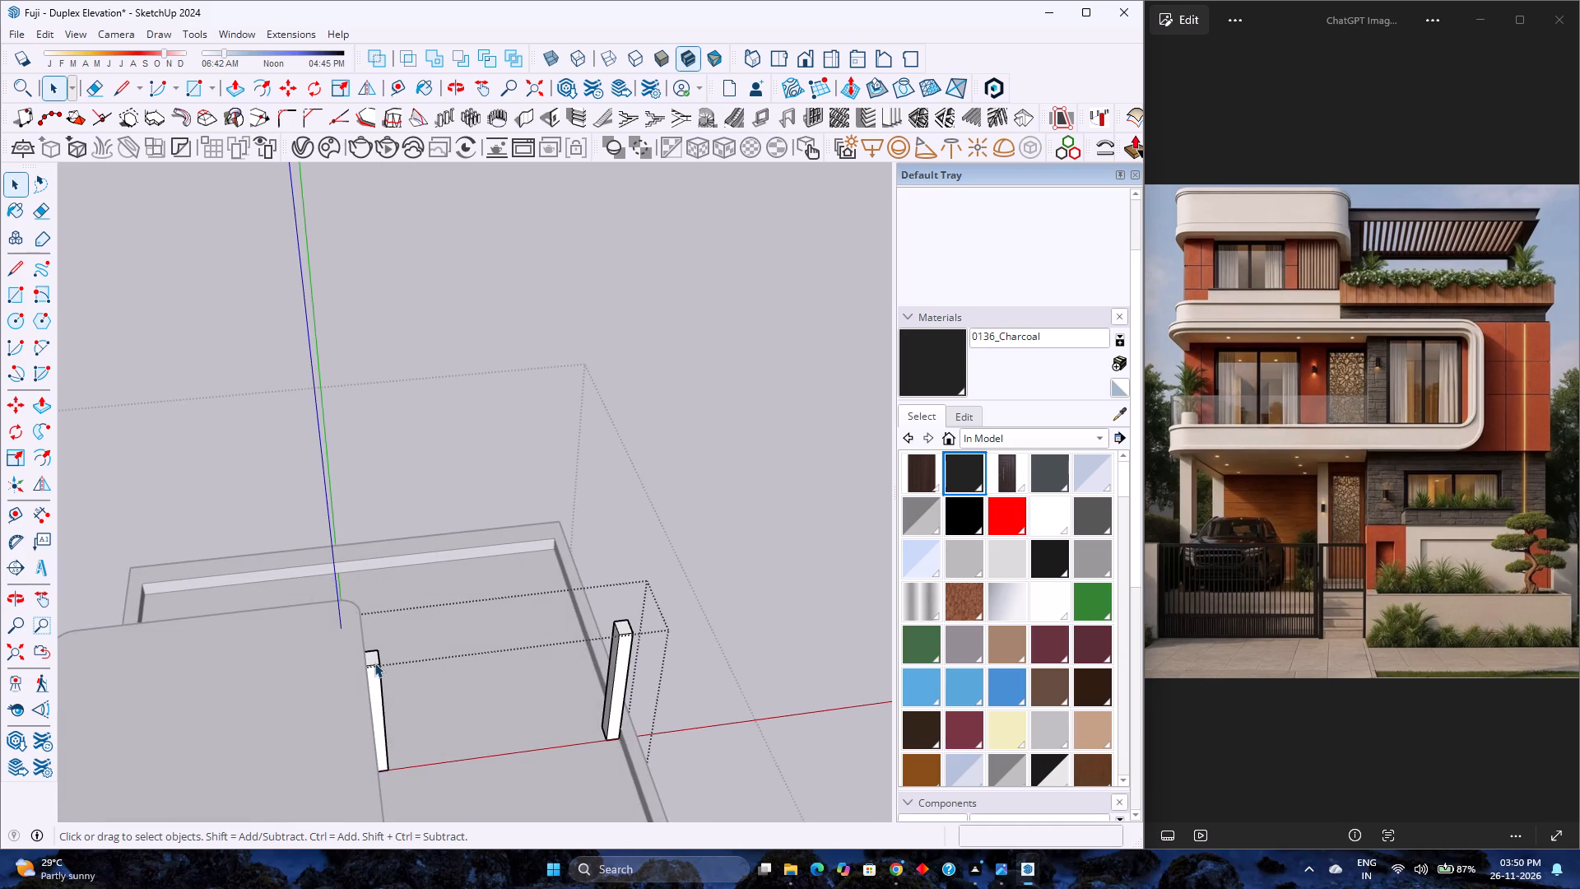
{"action": "middle_click_drag", "start_coordinate": [501, 631], "coordinate": [322, 557]}
{"action": "scroll", "coordinate": [342, 540], "scroll_direction": "down", "scroll_amount": 4}
{"action": "middle_click_drag", "start_coordinate": [305, 687], "coordinate": [464, 640]}
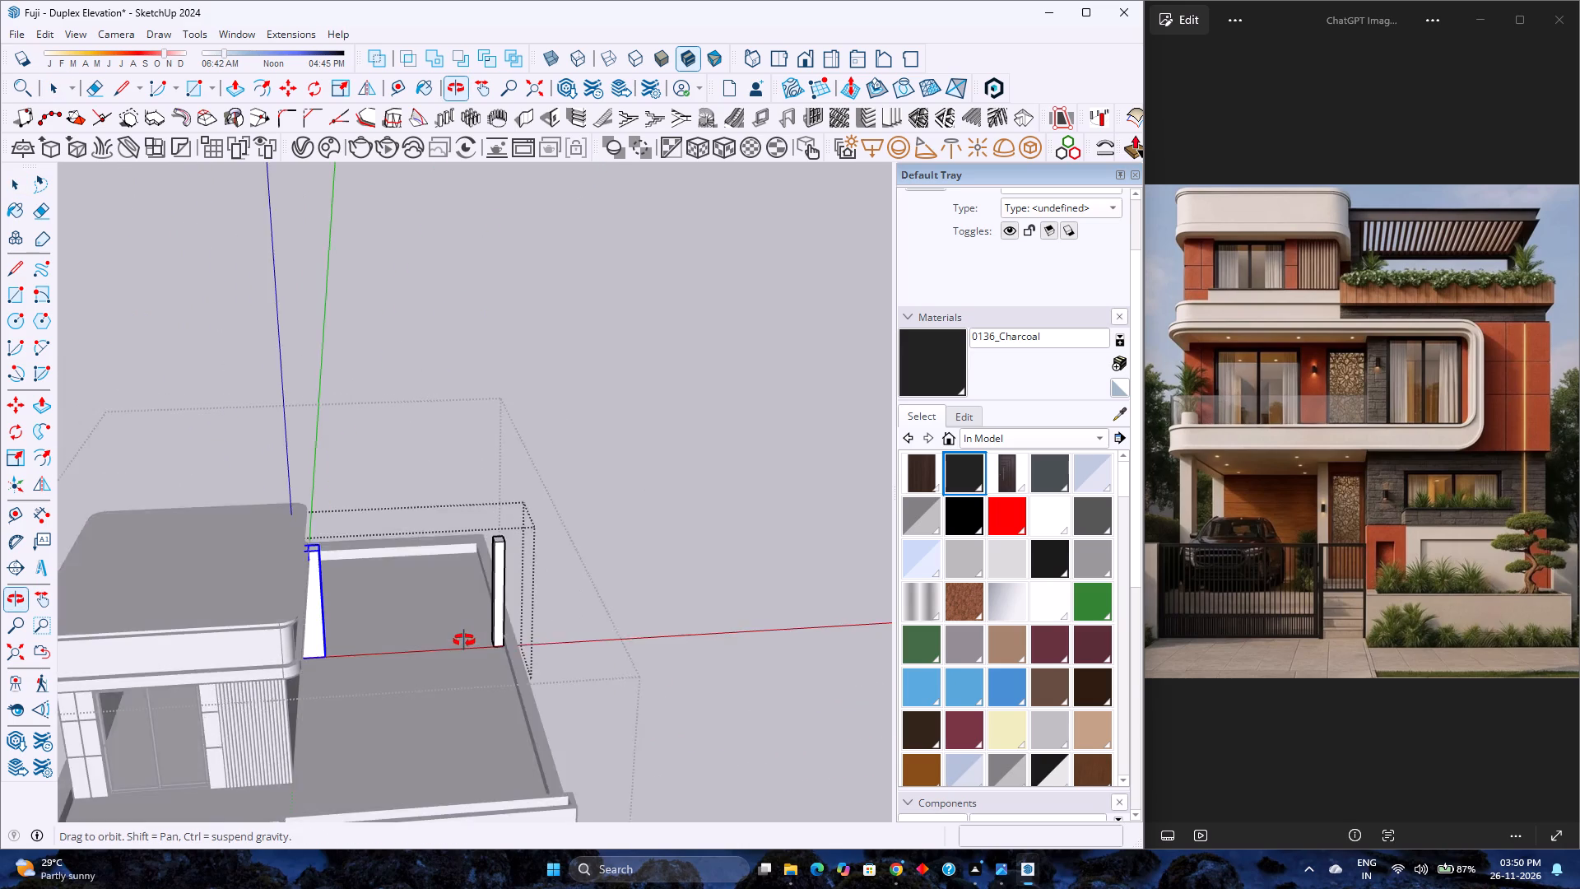
{"action": "middle_click_drag", "start_coordinate": [464, 640], "coordinate": [427, 583]}
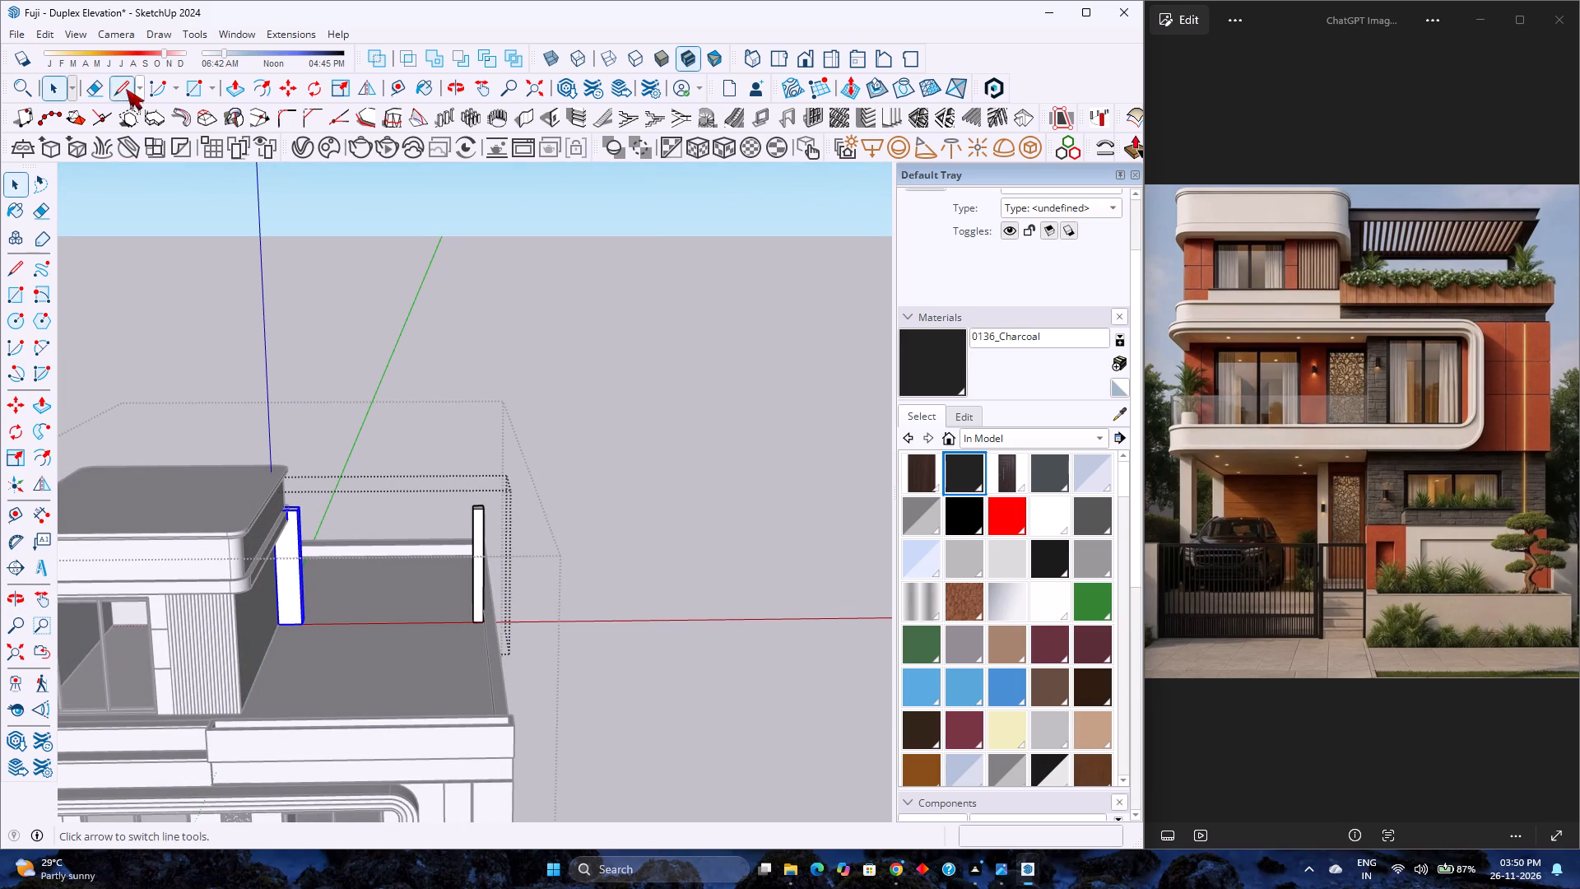
{"action": "left_click", "coordinate": [196, 88]}
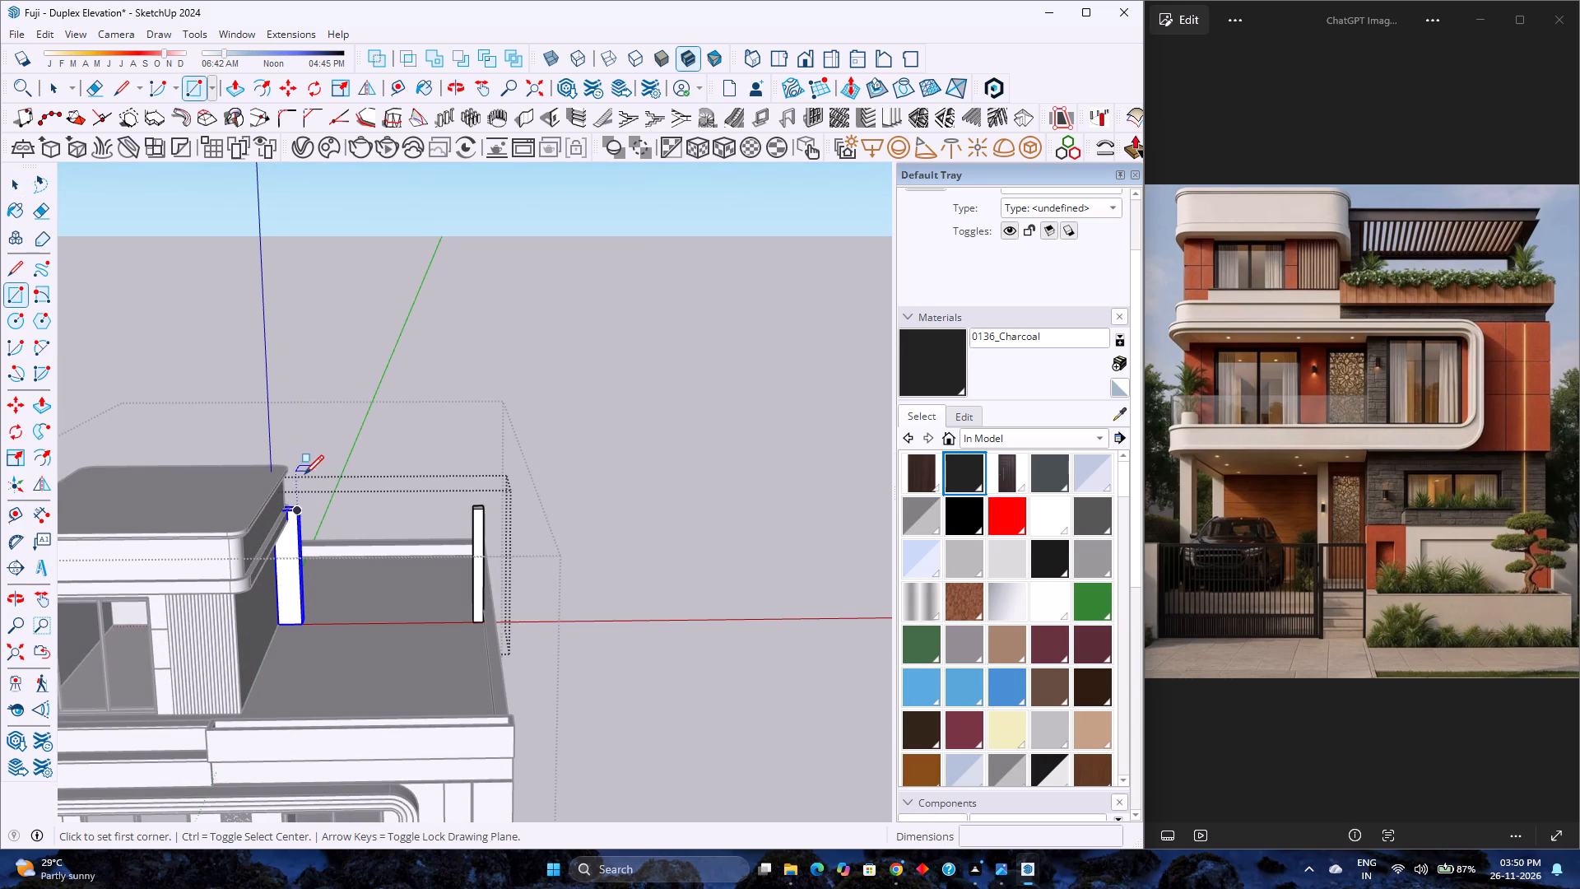
{"action": "scroll", "coordinate": [306, 476], "scroll_direction": "up", "scroll_amount": 18}
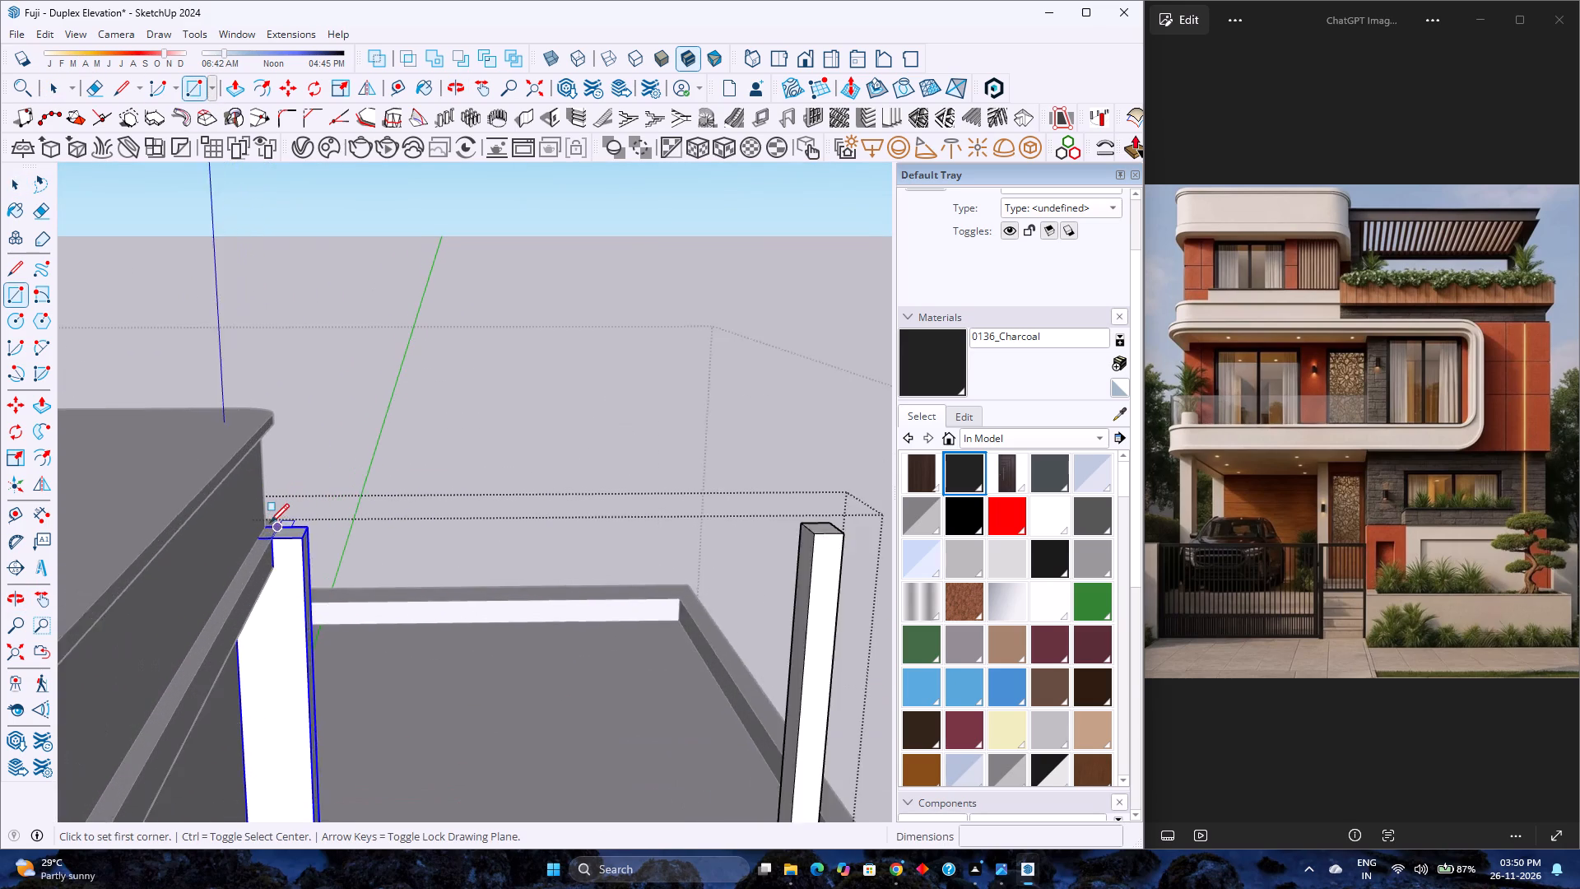
{"action": "scroll", "coordinate": [270, 523], "scroll_direction": "up", "scroll_amount": 3}
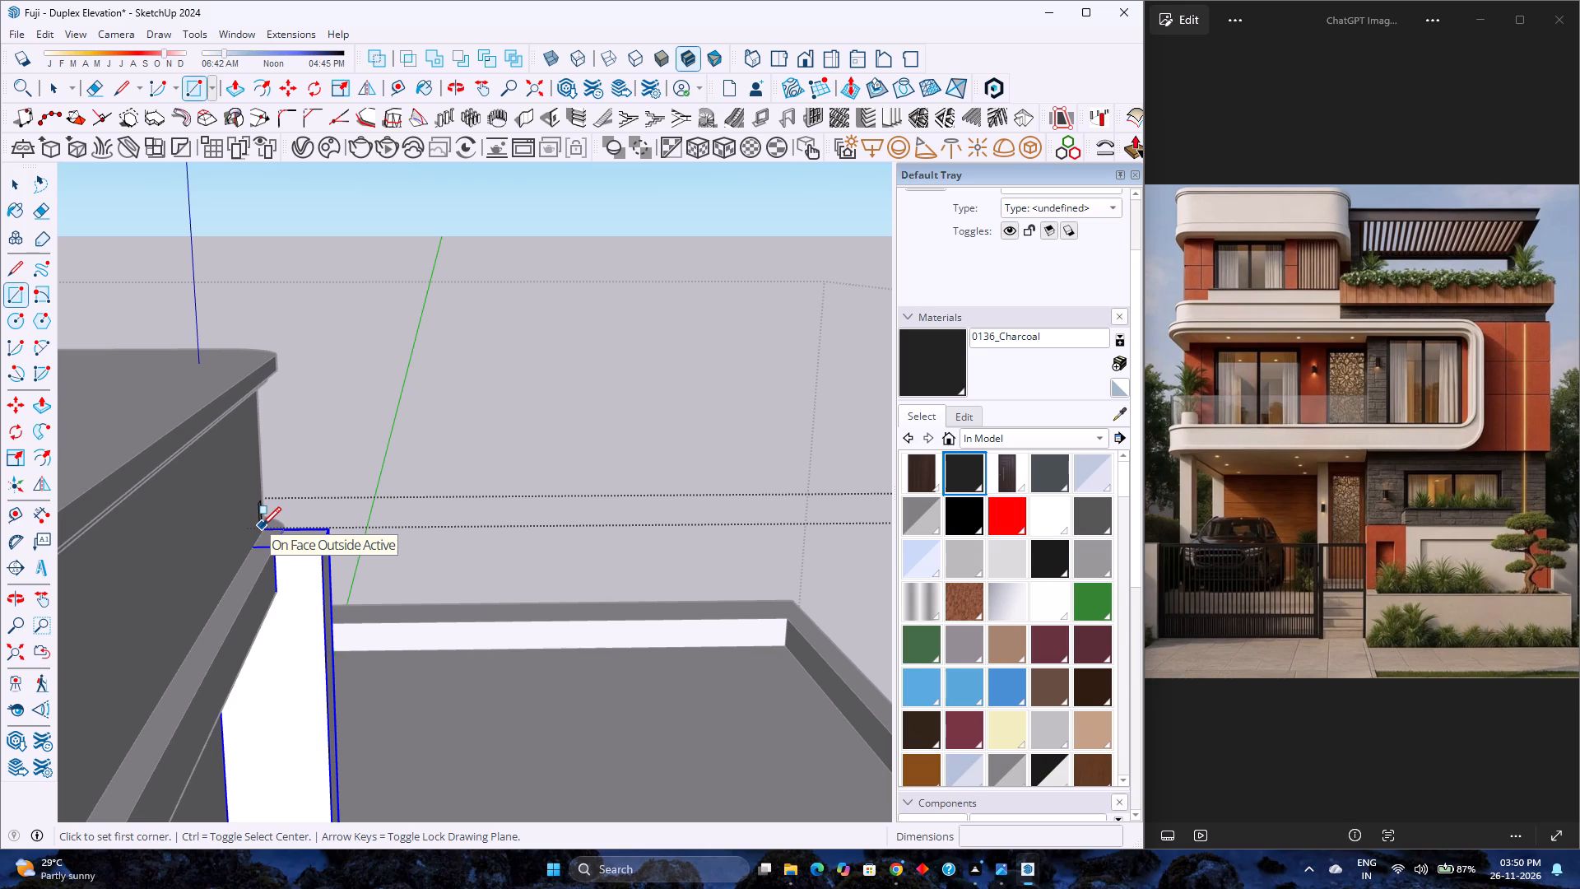
{"action": "scroll", "coordinate": [265, 531], "scroll_direction": "up", "scroll_amount": 3}
{"action": "middle_click_drag", "start_coordinate": [265, 531], "coordinate": [258, 670]}
{"action": "middle_click", "coordinate": [258, 670]}
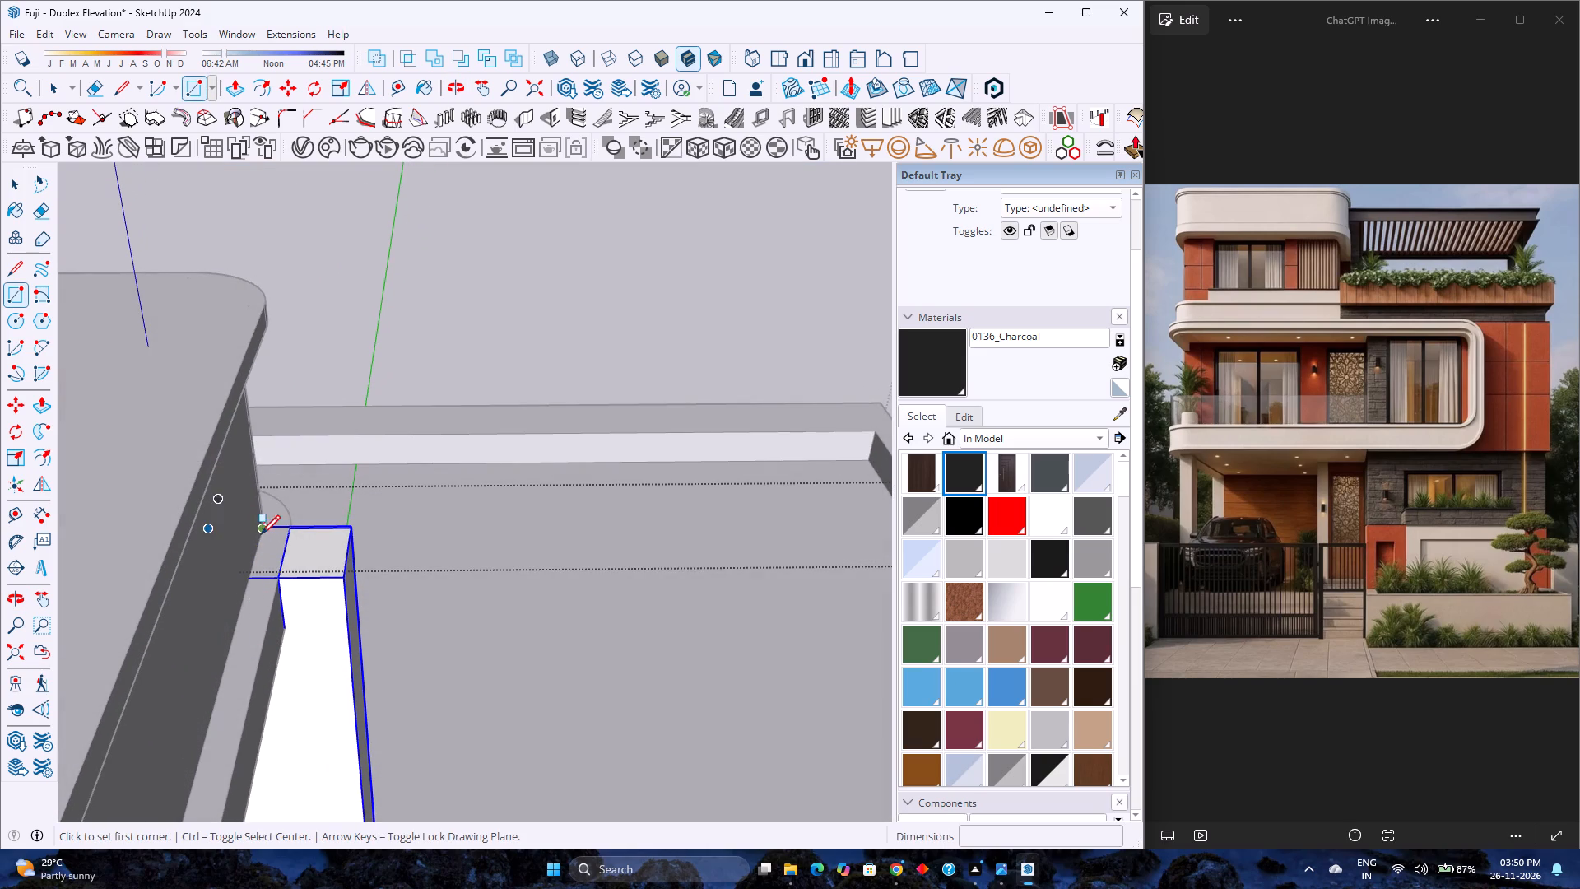
{"action": "left_click", "coordinate": [263, 531]}
{"action": "scroll", "coordinate": [318, 565], "scroll_direction": "down", "scroll_amount": 7}
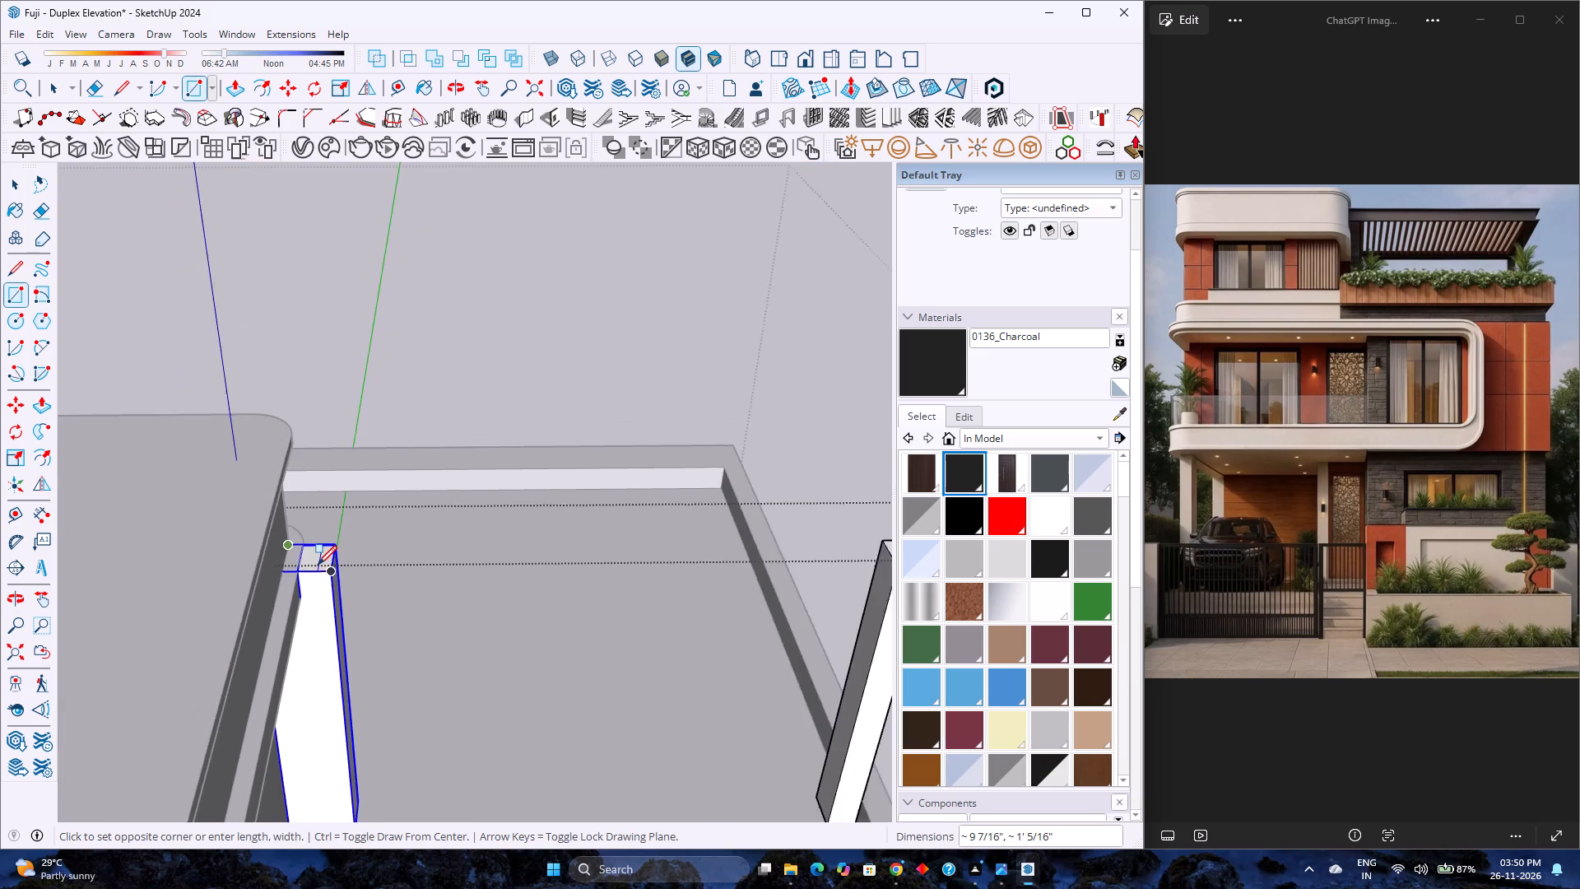
{"action": "scroll", "coordinate": [318, 565], "scroll_direction": "down", "scroll_amount": 6}
{"action": "key", "text": "Up"}
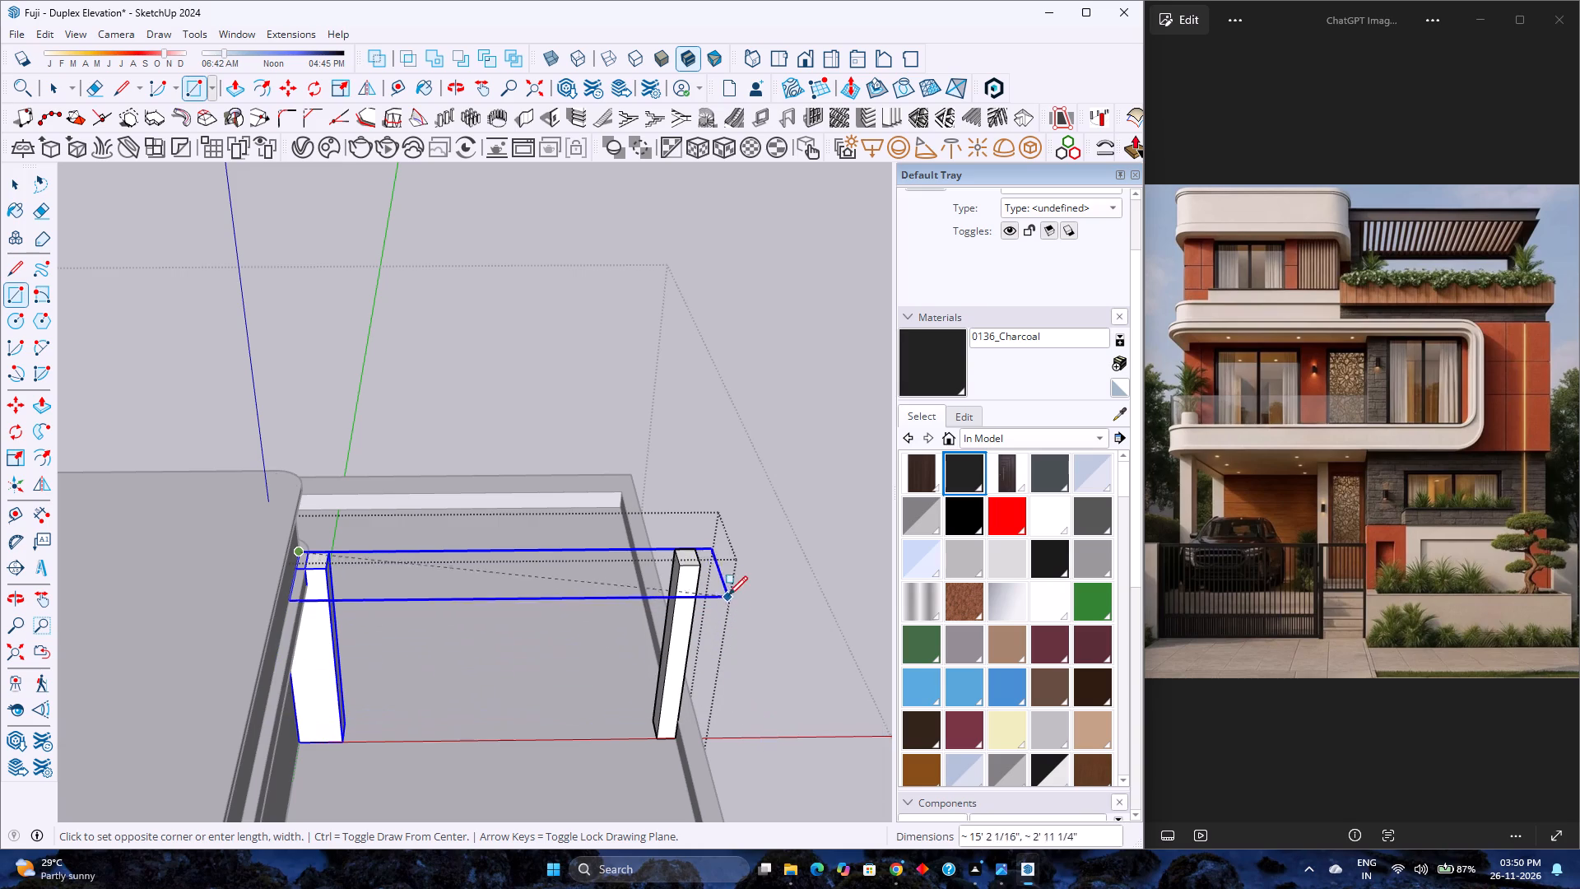
{"action": "left_click", "coordinate": [699, 568]}
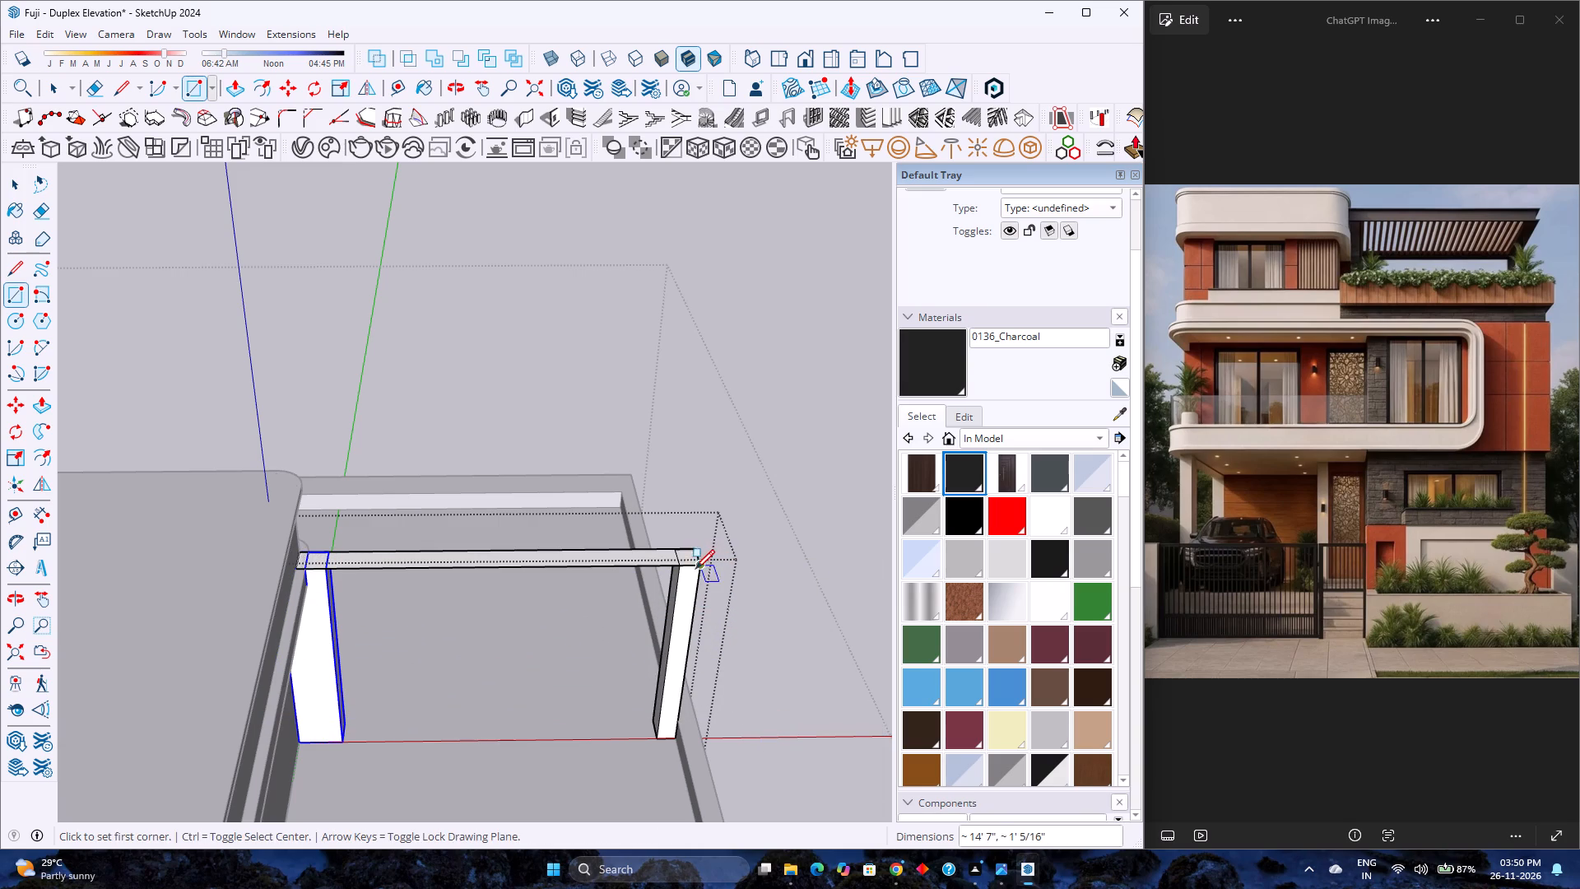
Extrude the rectangle spanning the post tops upward 1' to form the pergola's cross beam.
{"action": "key", "text": "space"}
{"action": "scroll", "coordinate": [611, 565], "scroll_direction": "up", "scroll_amount": 3}
{"action": "double_click", "coordinate": [608, 556]}
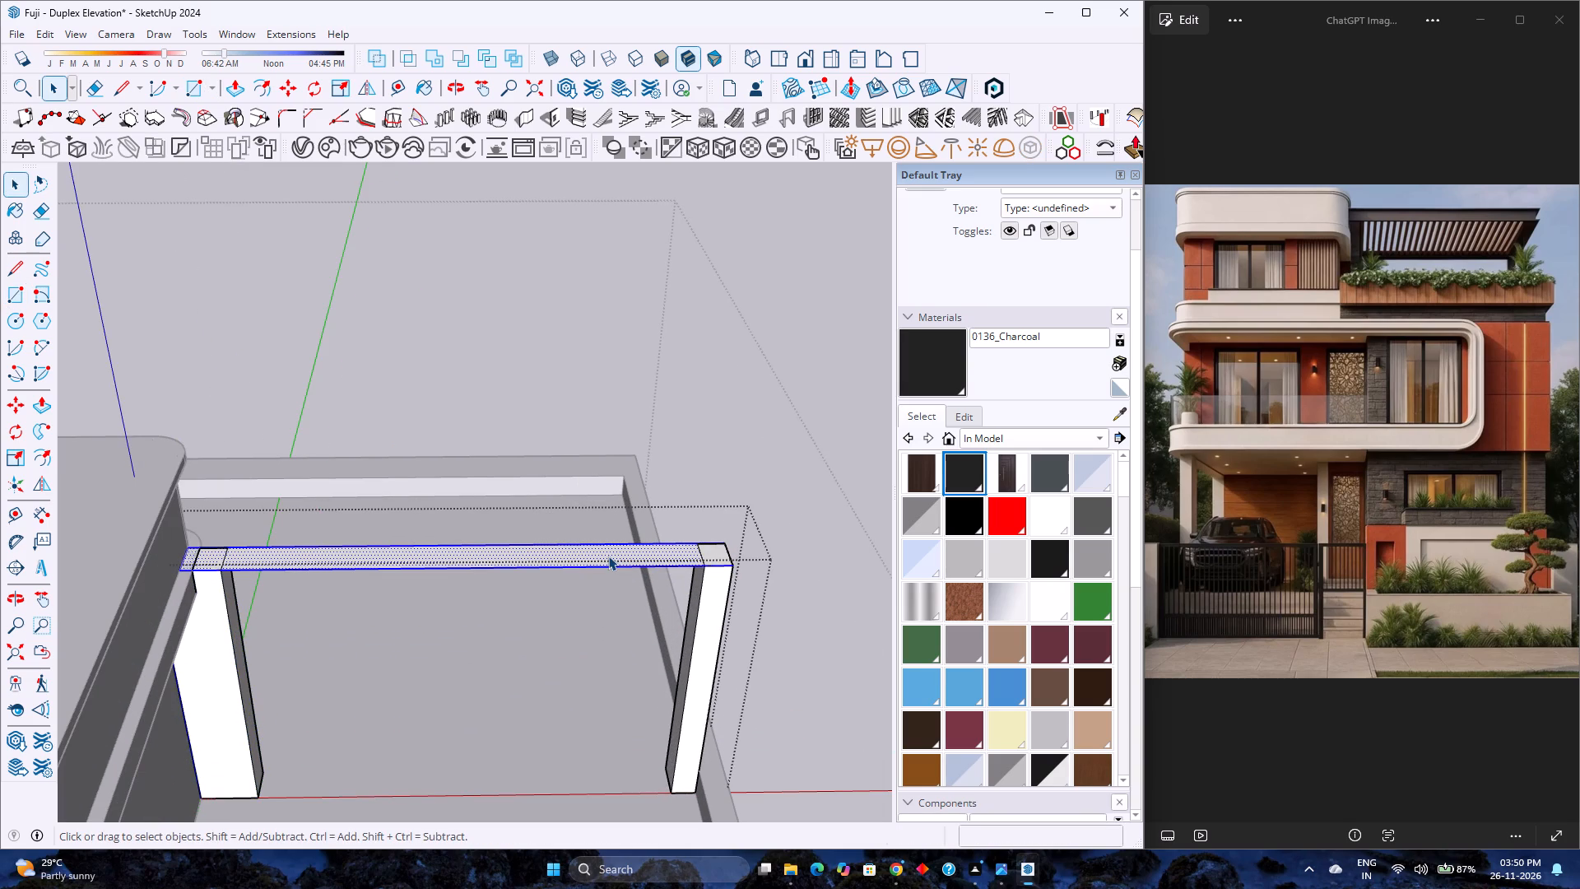
{"action": "key", "text": "p"}
{"action": "left_click", "coordinate": [608, 556]}
{"action": "right_click", "coordinate": [606, 521]}
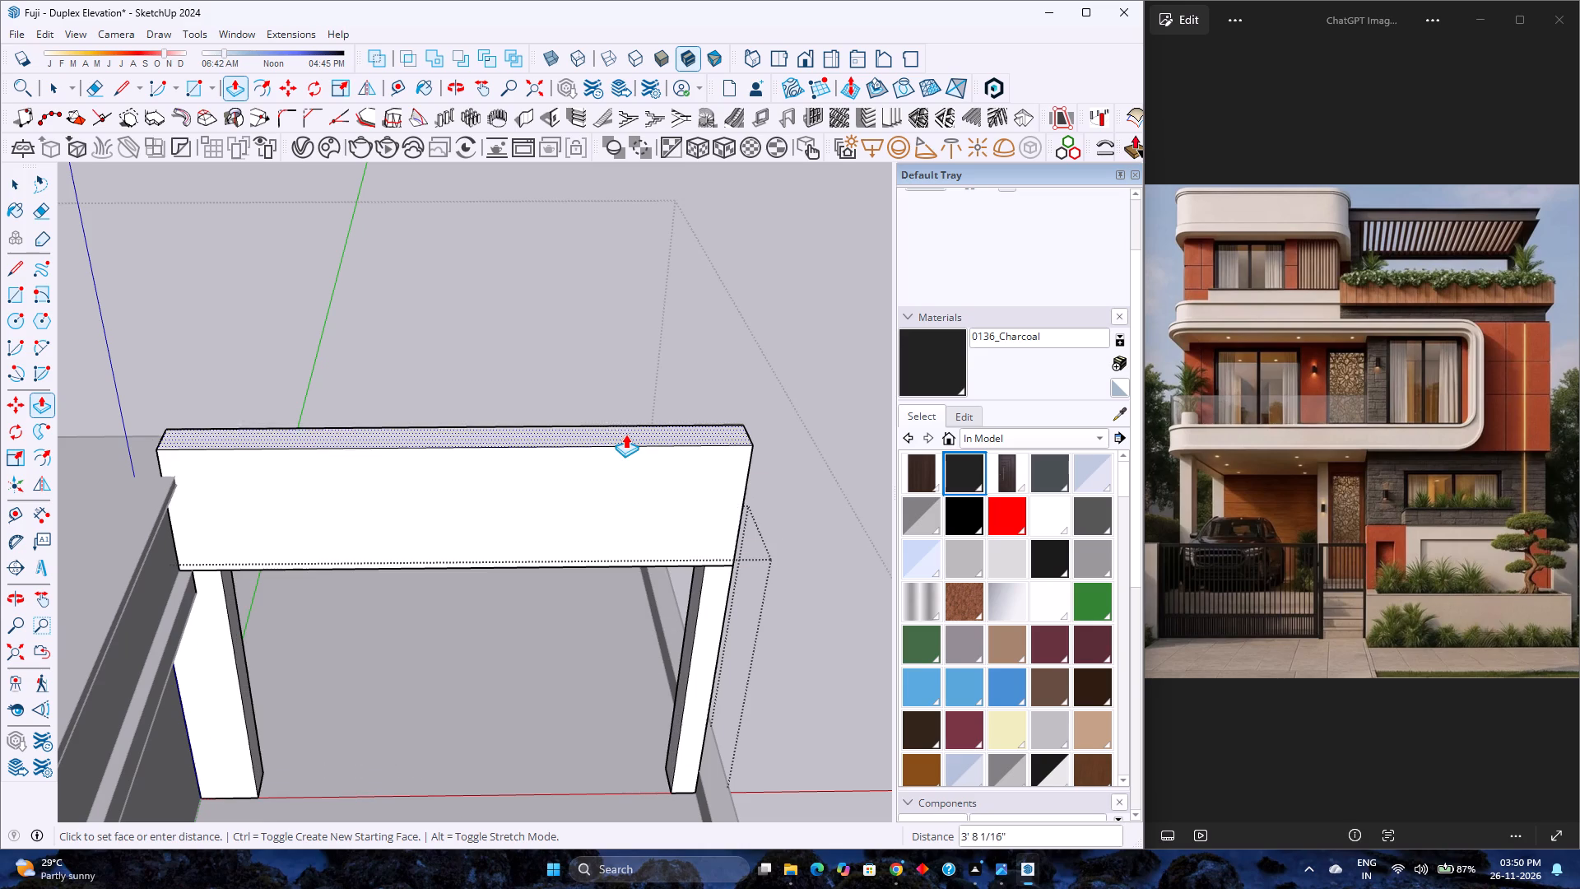
{"action": "type", "text": "1'"}
{"action": "key", "text": "Return"}
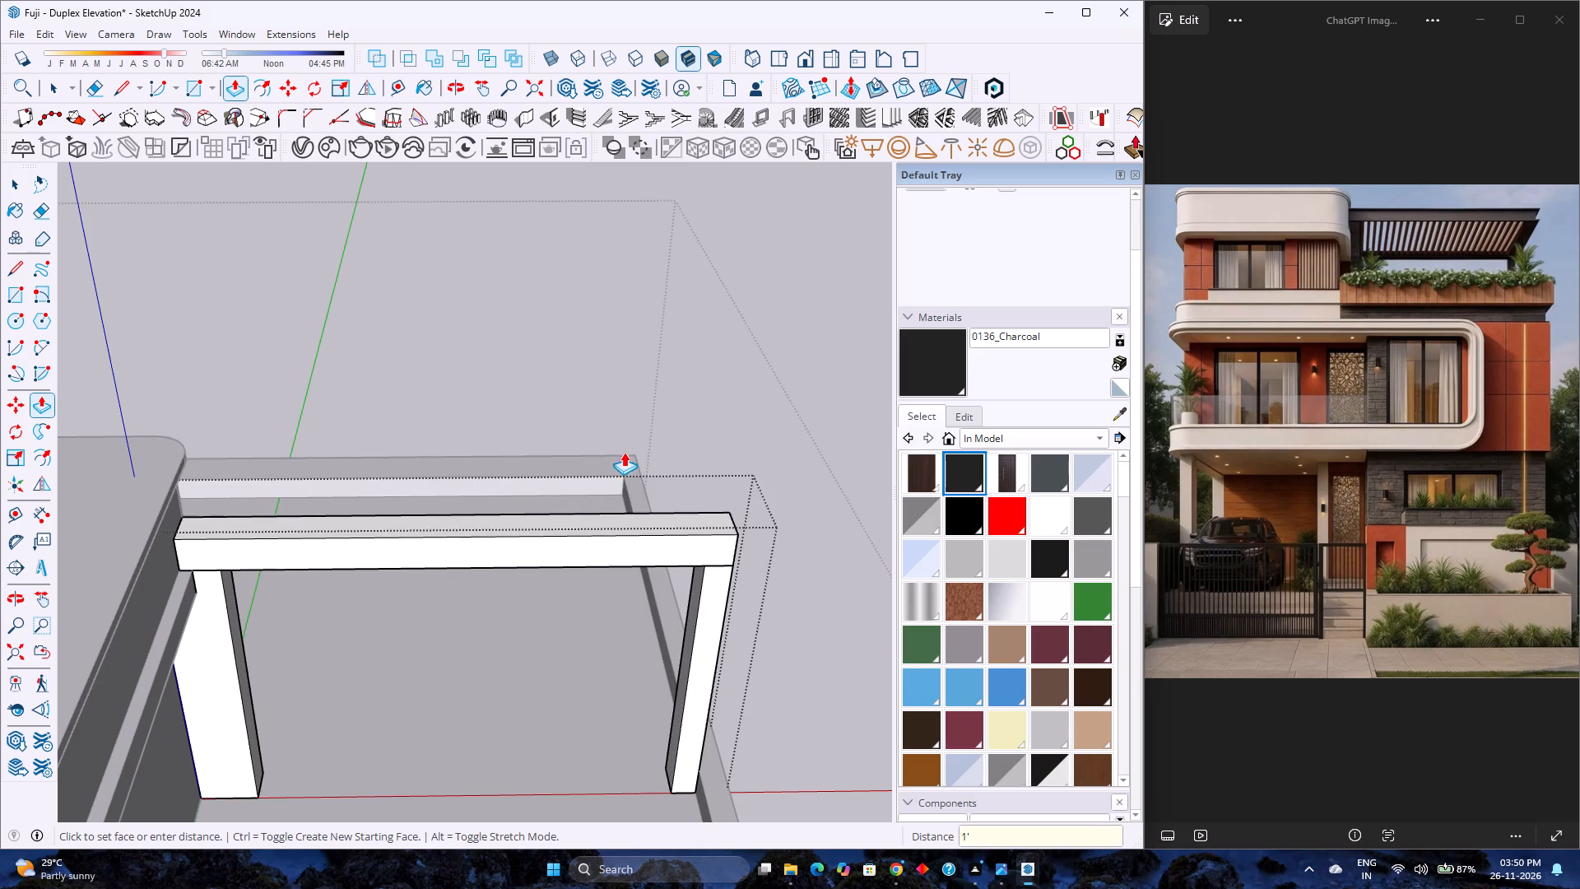
{"action": "scroll", "coordinate": [596, 525], "scroll_direction": "down", "scroll_amount": 6}
{"action": "scroll", "coordinate": [561, 570], "scroll_direction": "up", "scroll_amount": 3}
{"action": "scroll", "coordinate": [561, 570], "scroll_direction": "down", "scroll_amount": 2}
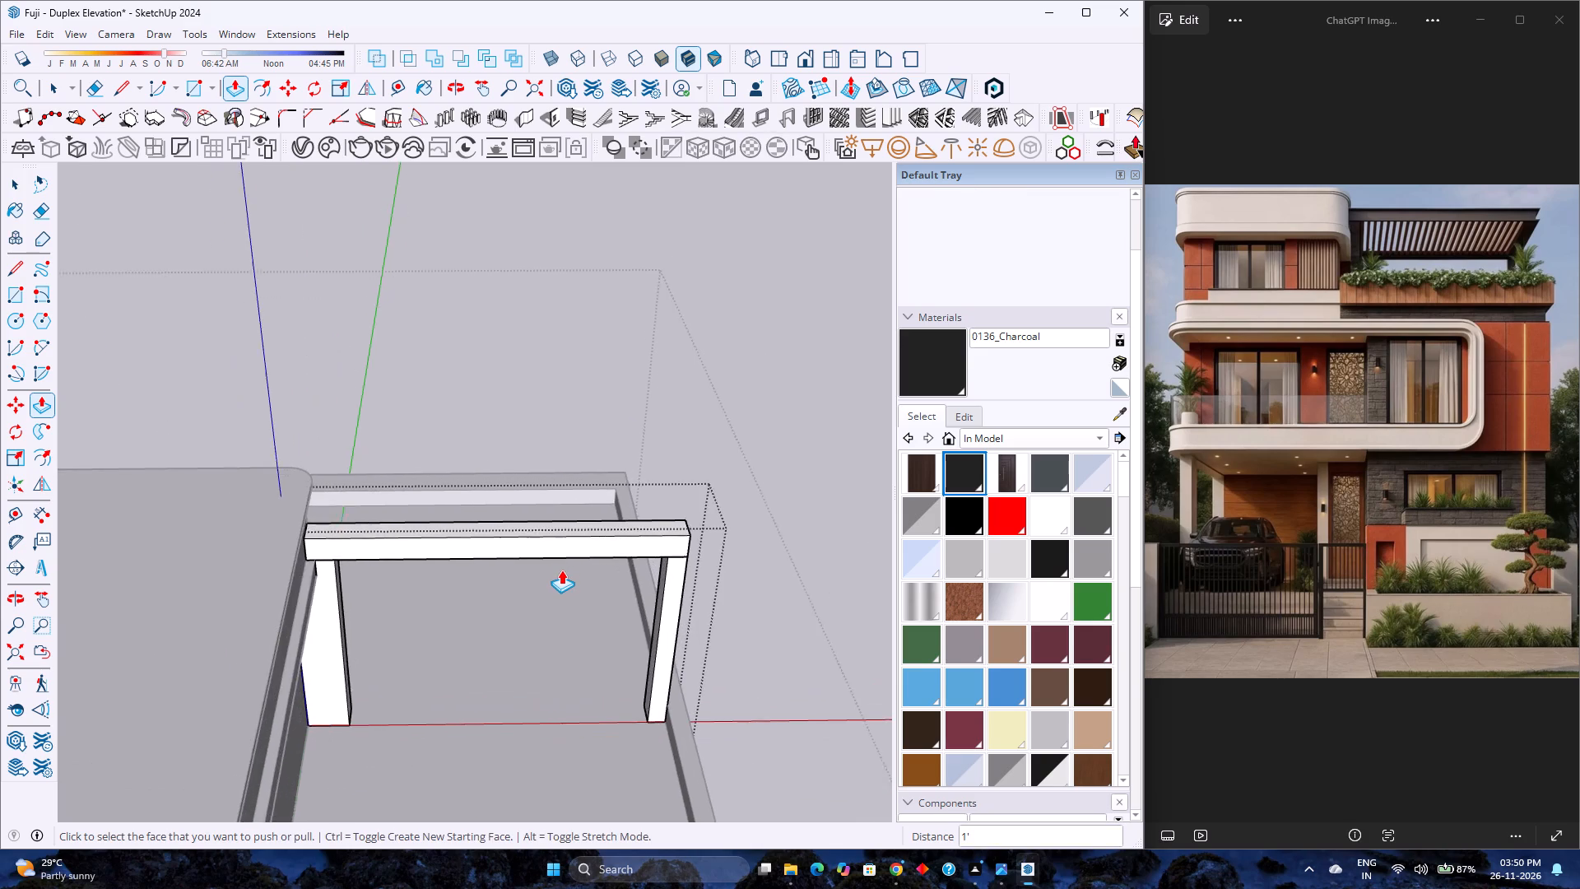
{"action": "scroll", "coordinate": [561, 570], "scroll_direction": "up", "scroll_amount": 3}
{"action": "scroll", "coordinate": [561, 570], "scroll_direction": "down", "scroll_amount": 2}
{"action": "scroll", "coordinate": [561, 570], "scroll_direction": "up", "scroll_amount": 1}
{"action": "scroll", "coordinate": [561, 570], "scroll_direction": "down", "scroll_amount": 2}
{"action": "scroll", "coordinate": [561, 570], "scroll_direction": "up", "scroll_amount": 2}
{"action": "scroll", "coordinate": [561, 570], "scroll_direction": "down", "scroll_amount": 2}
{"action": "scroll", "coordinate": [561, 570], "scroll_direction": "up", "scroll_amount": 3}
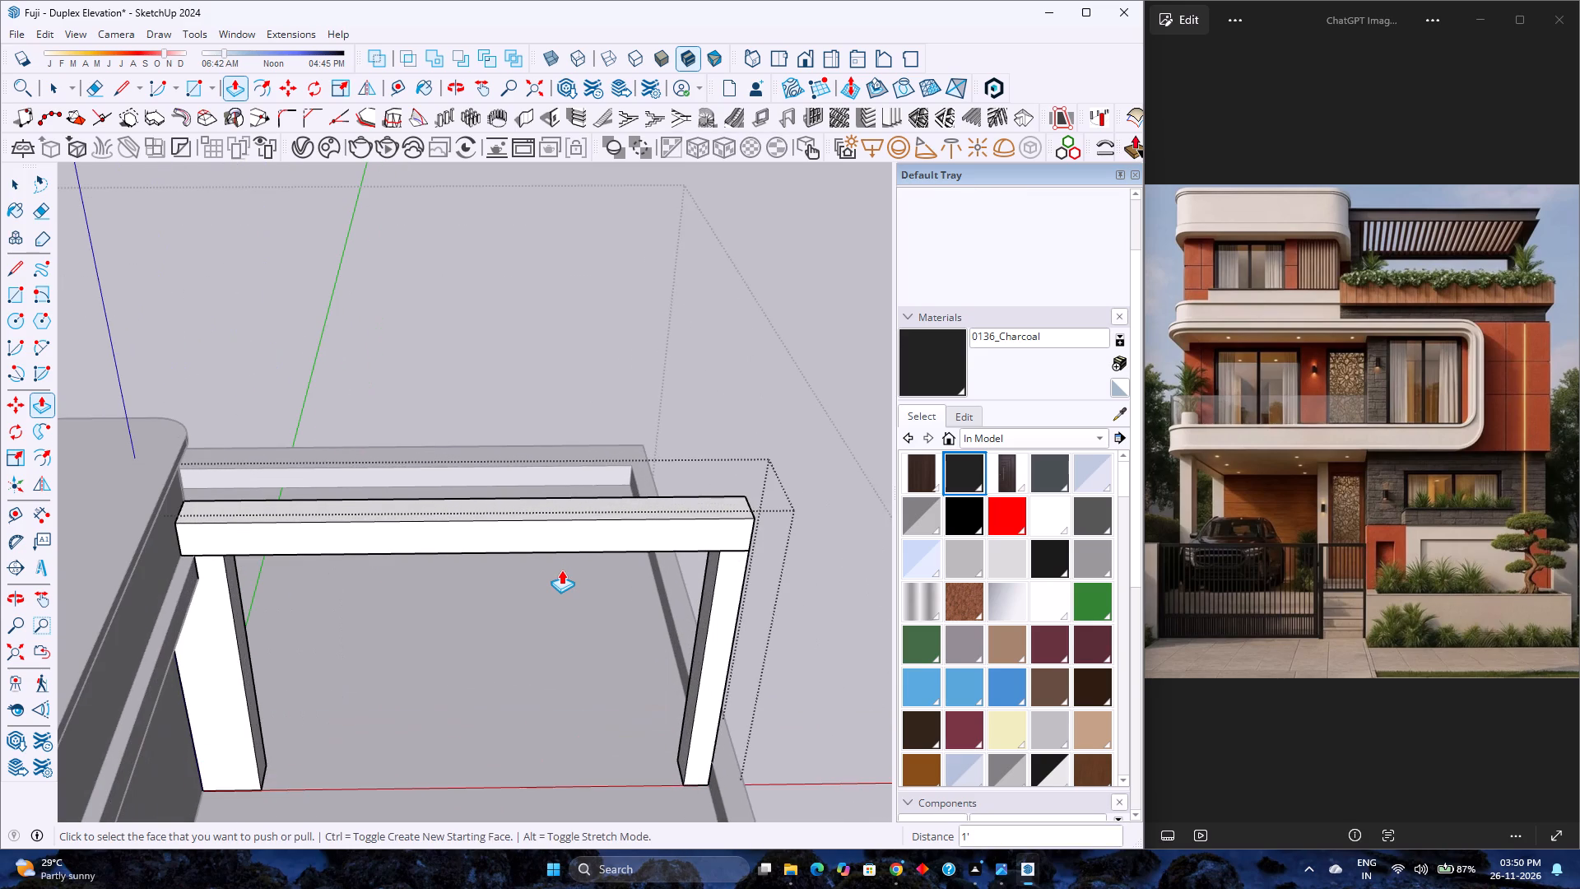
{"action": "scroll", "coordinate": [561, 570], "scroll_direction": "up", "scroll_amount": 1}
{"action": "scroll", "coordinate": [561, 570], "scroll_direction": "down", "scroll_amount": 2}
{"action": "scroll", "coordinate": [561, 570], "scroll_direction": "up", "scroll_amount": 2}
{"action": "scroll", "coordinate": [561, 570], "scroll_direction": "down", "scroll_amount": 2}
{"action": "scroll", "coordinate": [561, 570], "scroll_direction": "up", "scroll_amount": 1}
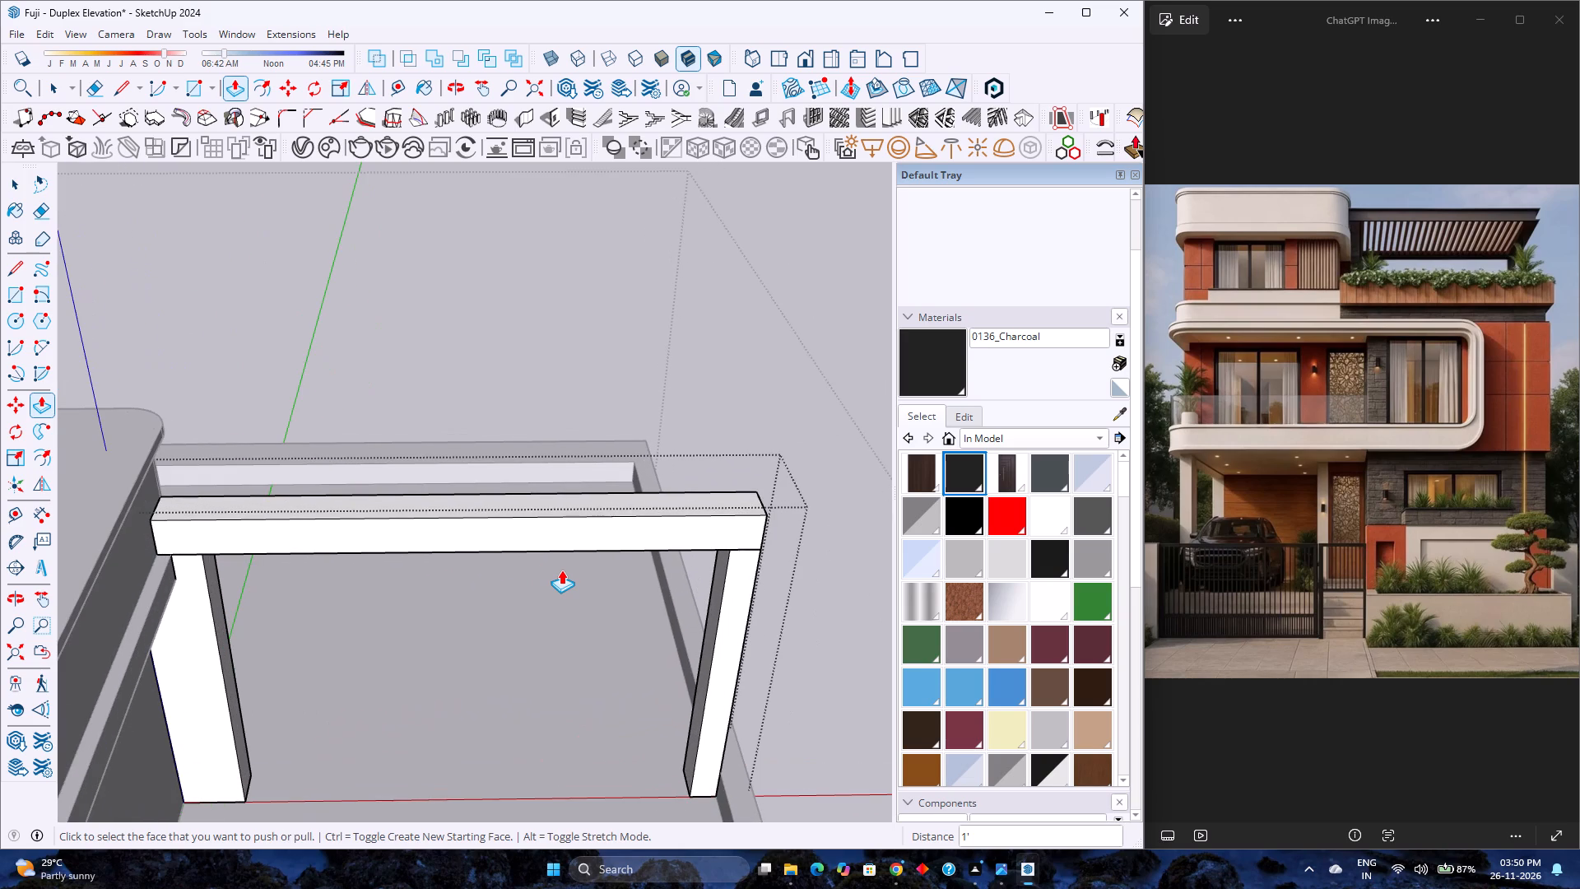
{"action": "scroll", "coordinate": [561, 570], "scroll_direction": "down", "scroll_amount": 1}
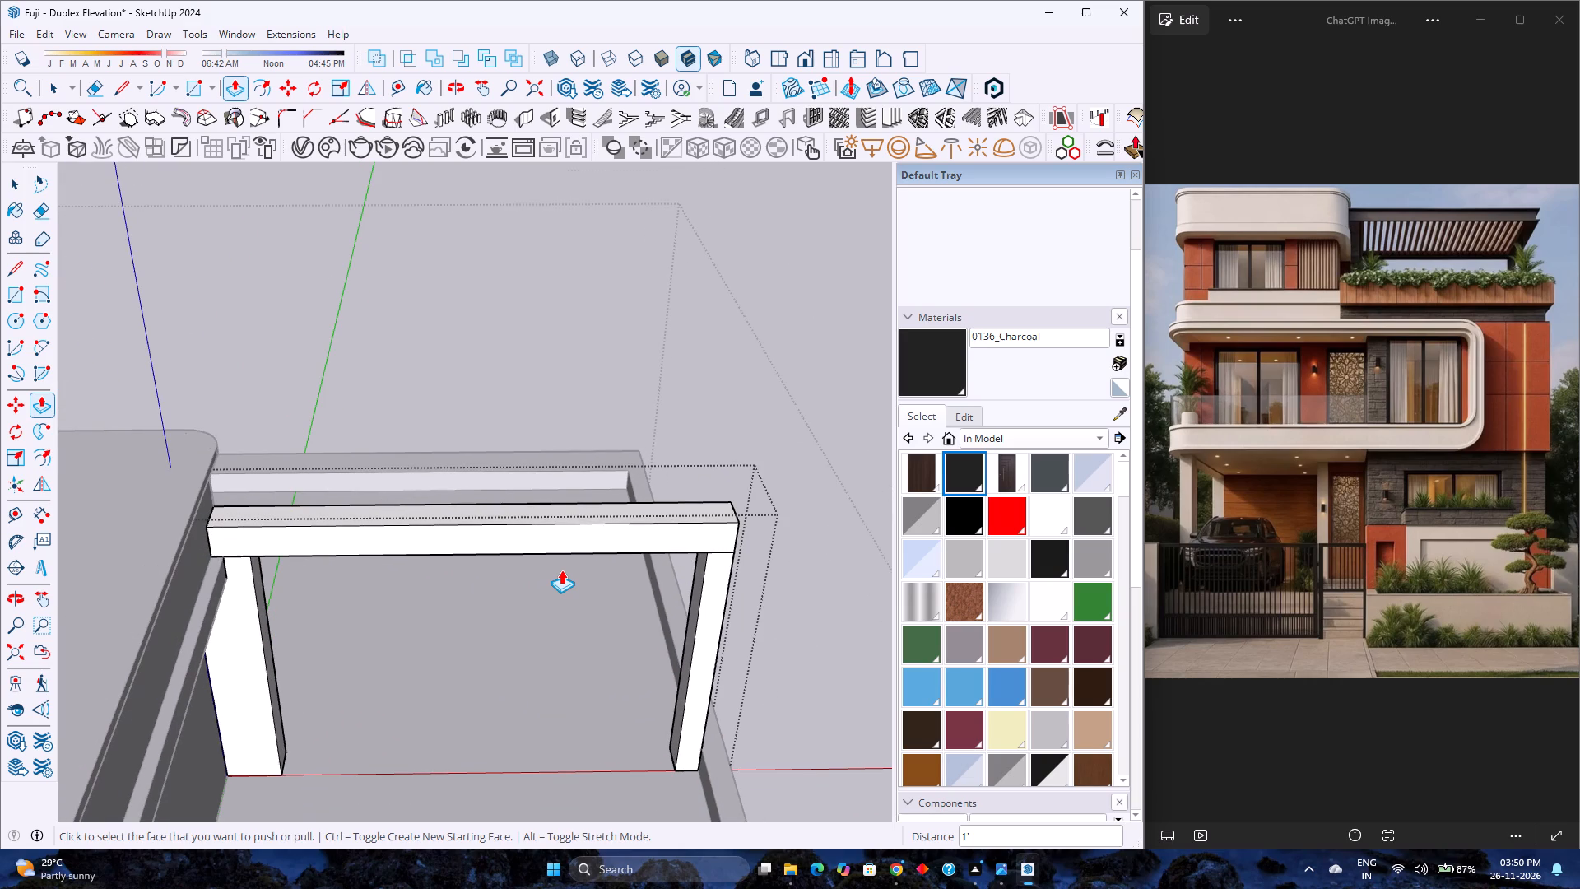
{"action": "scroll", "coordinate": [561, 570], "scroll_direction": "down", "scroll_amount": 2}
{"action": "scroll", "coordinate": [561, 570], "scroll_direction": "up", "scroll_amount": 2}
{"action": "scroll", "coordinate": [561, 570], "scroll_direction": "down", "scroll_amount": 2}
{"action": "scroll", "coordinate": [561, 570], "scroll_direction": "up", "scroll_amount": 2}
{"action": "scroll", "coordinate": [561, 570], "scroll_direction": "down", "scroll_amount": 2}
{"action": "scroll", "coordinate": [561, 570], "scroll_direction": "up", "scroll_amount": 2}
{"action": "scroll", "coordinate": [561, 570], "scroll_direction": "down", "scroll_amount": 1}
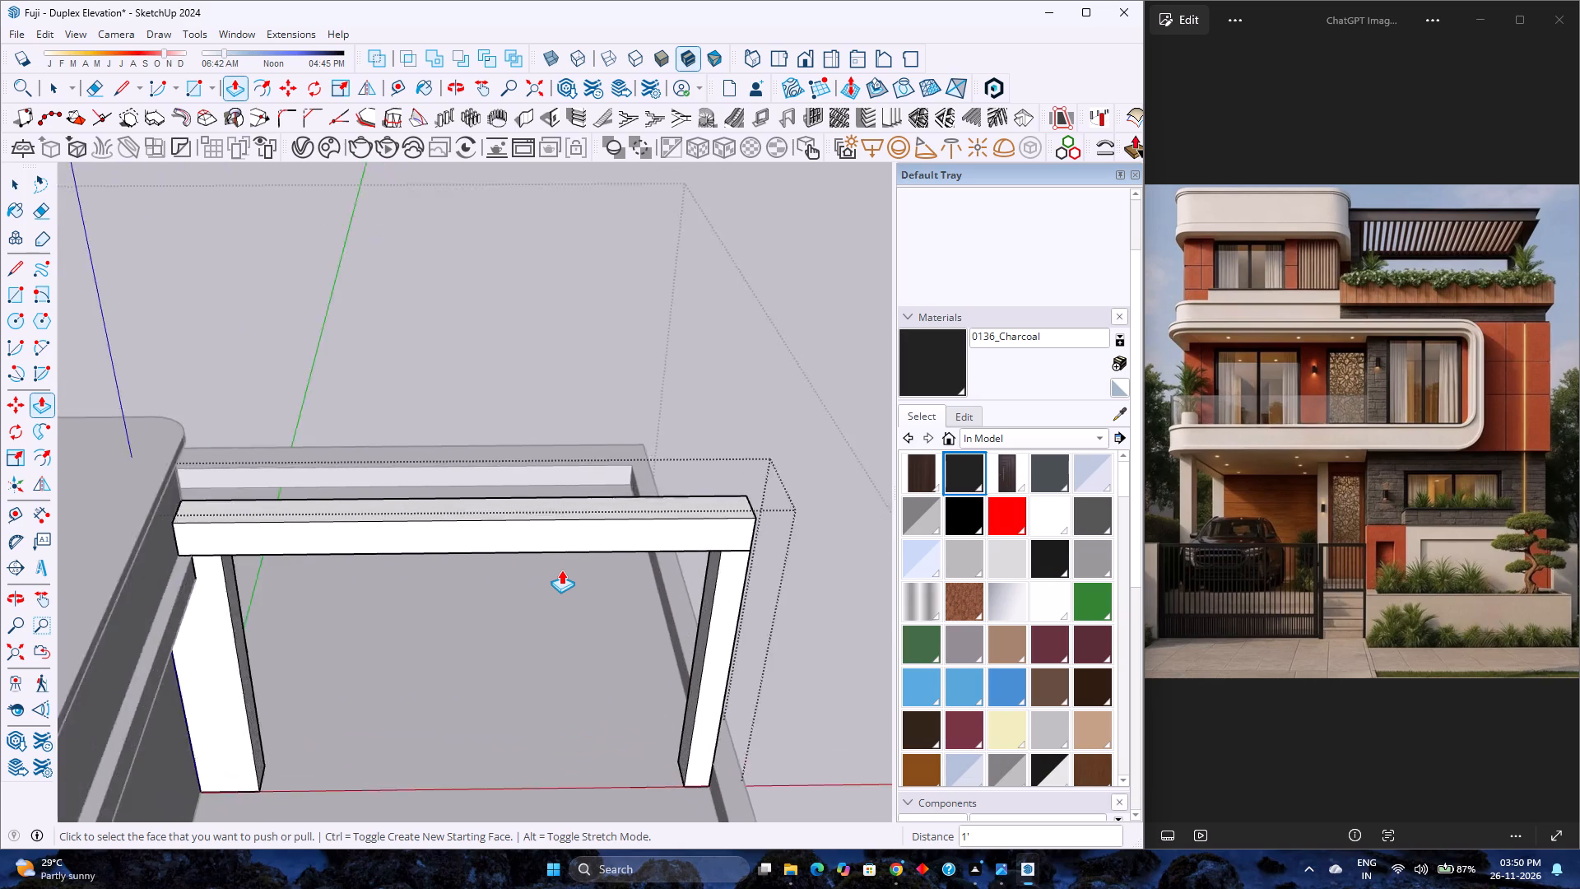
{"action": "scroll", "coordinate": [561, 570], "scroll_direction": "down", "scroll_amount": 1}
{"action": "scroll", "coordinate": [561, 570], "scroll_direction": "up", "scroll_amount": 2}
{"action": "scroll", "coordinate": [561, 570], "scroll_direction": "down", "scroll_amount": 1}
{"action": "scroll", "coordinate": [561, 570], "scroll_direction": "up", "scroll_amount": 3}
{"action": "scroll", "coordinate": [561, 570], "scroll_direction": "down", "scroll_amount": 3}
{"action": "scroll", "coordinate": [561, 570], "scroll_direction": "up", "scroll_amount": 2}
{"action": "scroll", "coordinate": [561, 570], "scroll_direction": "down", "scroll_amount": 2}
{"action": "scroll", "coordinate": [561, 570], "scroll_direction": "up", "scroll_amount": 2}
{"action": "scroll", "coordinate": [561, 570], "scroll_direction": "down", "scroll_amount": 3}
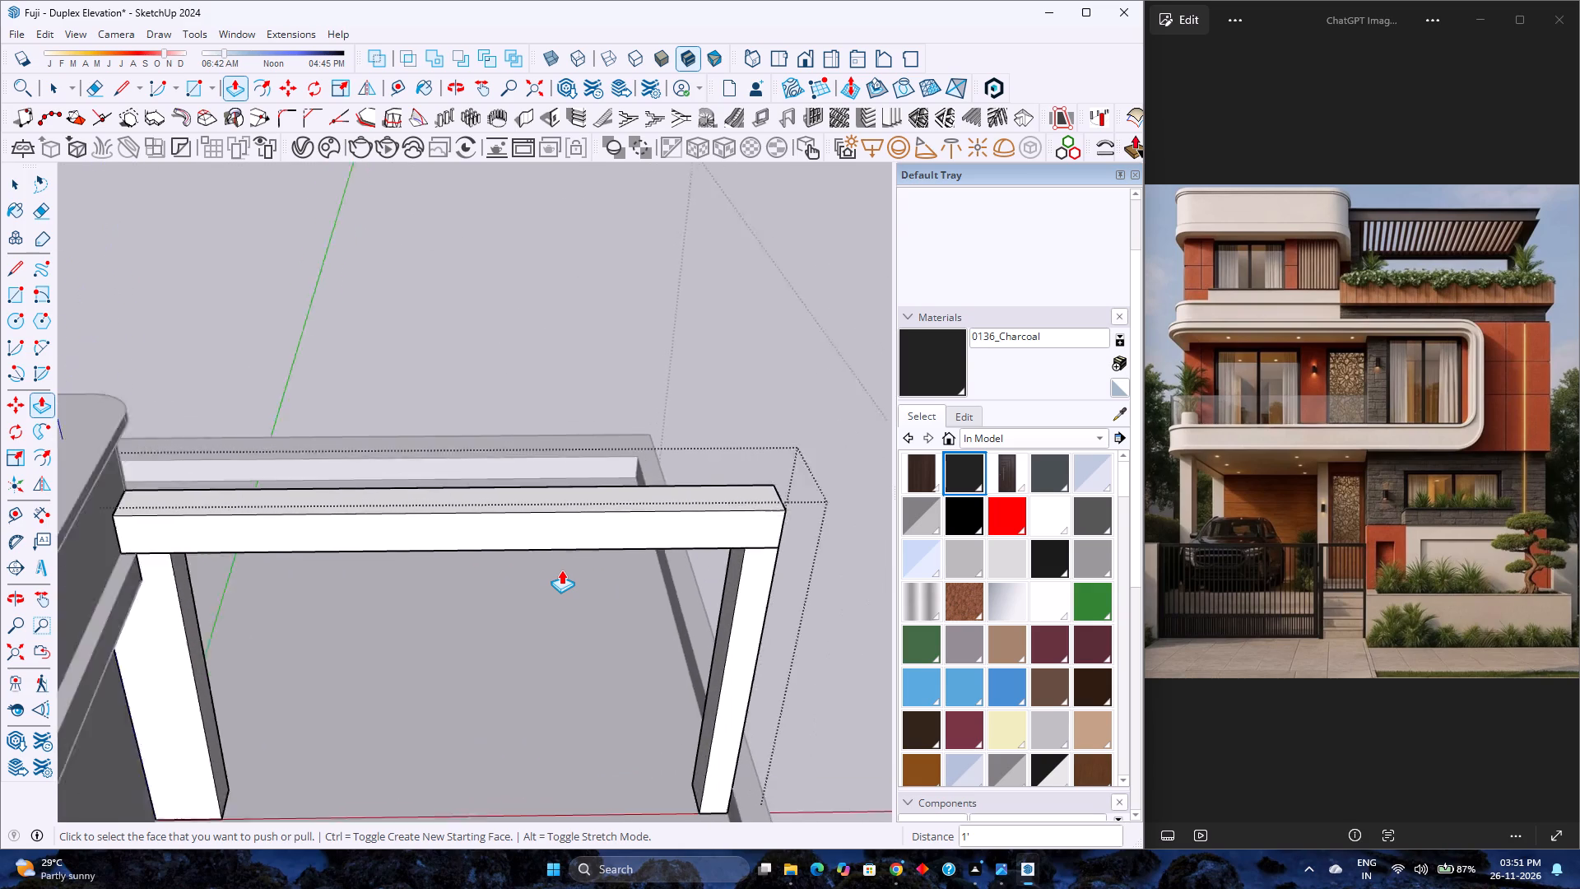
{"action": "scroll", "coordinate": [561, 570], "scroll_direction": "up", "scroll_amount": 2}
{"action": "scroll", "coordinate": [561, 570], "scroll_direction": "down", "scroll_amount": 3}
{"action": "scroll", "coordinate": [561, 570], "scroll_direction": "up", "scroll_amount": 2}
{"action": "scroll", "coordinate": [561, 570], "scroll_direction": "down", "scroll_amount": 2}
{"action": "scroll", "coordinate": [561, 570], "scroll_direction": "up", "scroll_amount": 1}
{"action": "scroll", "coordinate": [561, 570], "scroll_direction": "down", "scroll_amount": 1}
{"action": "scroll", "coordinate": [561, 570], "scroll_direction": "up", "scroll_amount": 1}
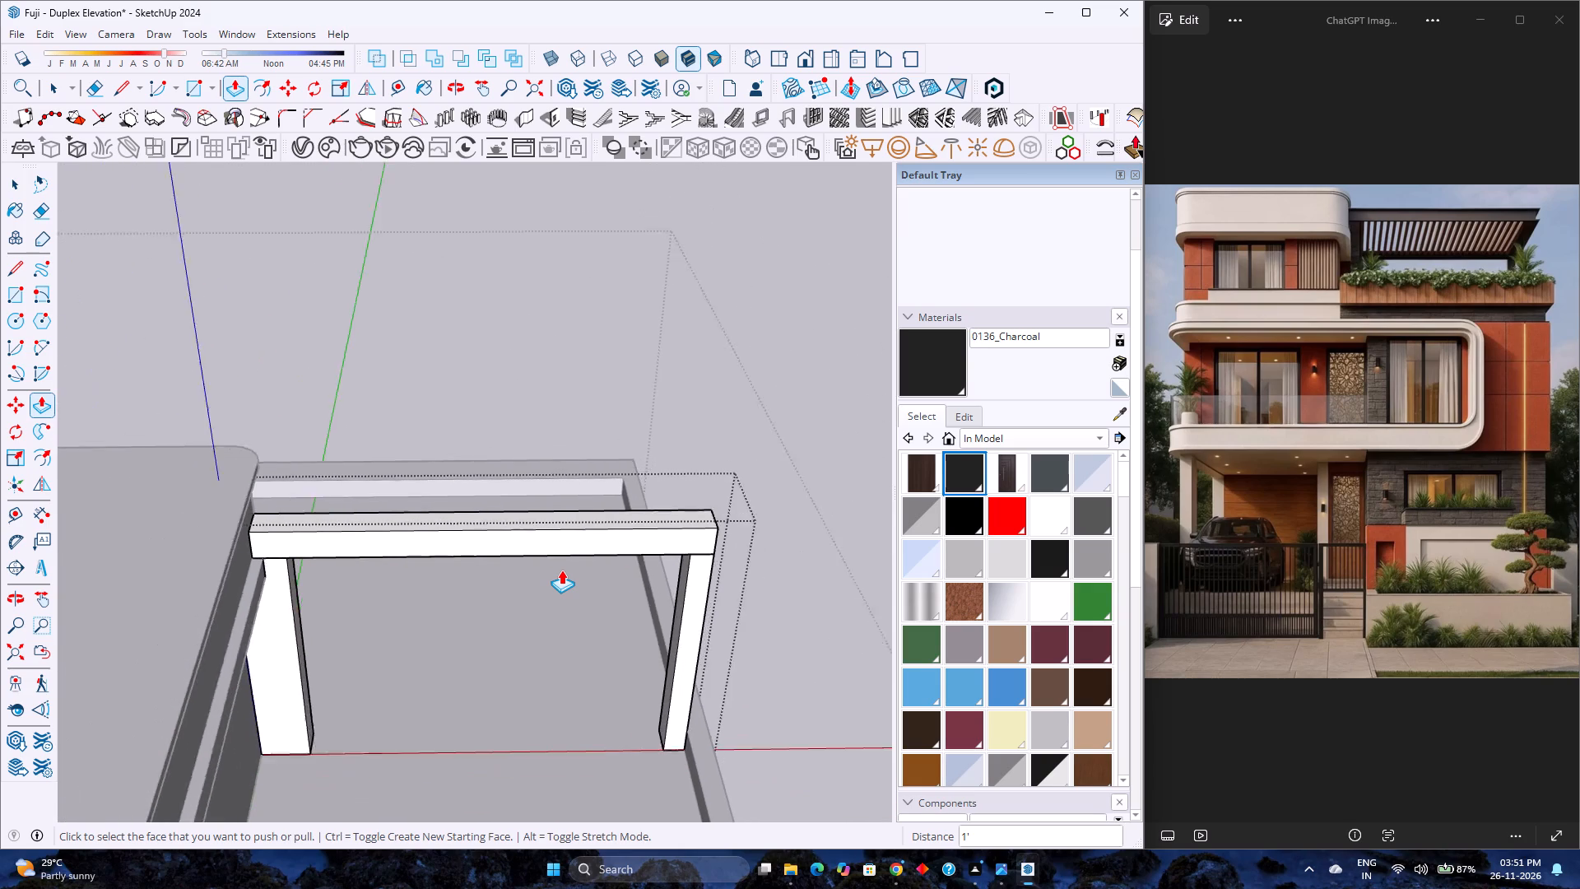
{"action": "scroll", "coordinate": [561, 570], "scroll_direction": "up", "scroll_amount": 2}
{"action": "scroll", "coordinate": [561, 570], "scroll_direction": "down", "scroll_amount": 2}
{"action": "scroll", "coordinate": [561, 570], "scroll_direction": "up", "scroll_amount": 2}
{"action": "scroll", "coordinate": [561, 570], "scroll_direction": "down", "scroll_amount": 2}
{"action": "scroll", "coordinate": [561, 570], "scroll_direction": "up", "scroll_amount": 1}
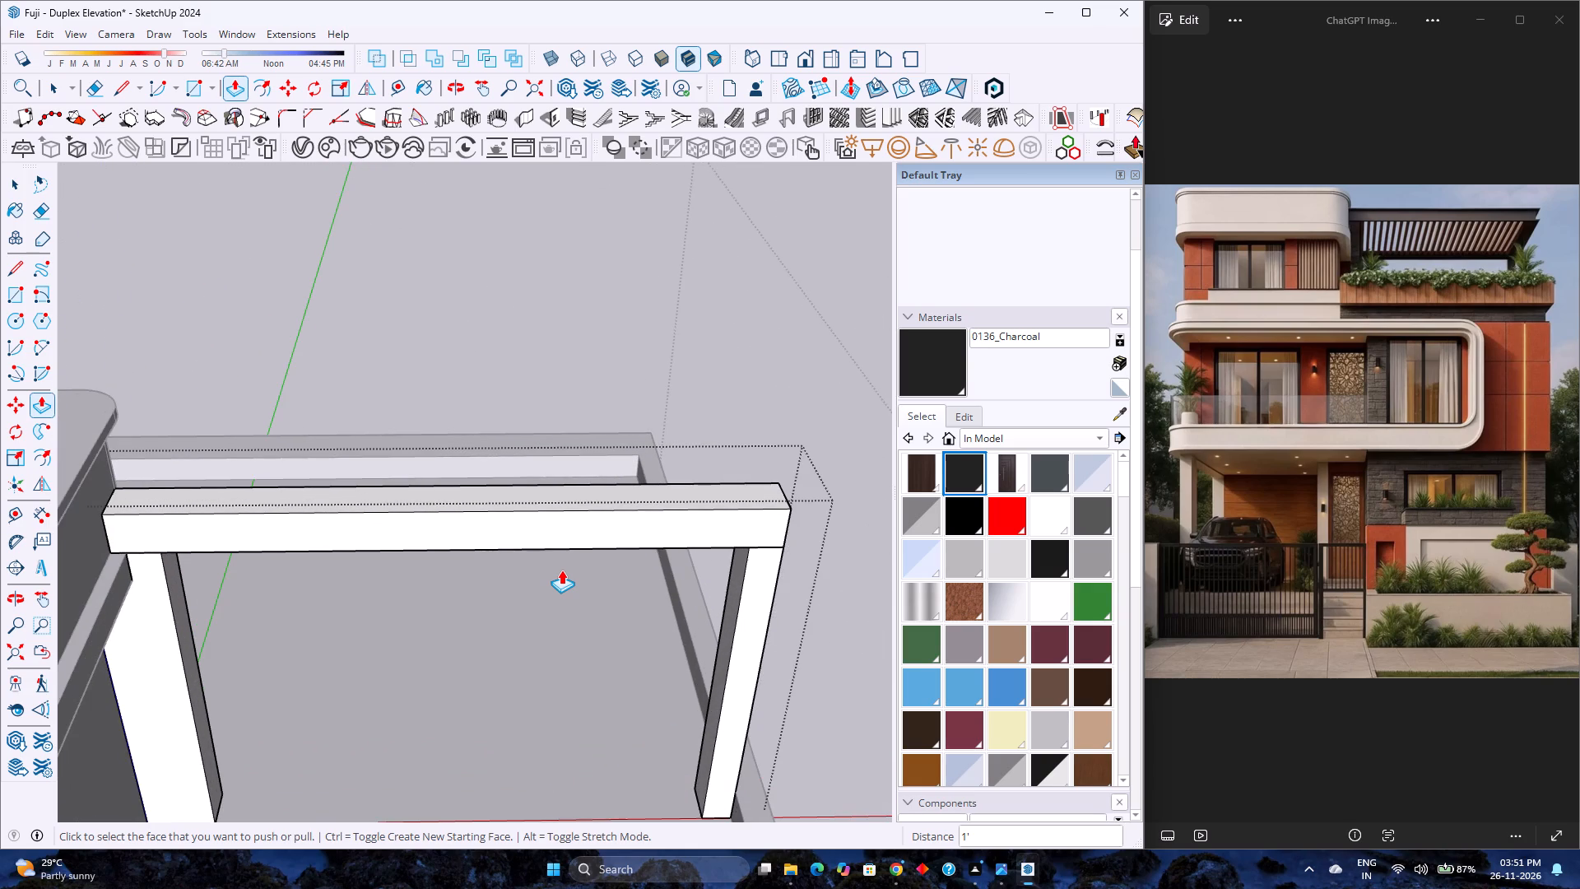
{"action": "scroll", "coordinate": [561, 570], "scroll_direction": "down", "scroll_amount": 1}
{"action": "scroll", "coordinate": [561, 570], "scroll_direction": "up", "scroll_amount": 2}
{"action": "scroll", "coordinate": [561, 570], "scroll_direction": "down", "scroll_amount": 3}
Pull the cross beam's front face forward 8' to form the pergola's roof slab.
{"action": "middle_click_drag", "start_coordinate": [581, 612], "coordinate": [448, 568]}
{"action": "middle_click", "coordinate": [448, 568]}
{"action": "scroll", "coordinate": [449, 552], "scroll_direction": "up", "scroll_amount": 1}
{"action": "scroll", "coordinate": [452, 549], "scroll_direction": "down", "scroll_amount": 1}
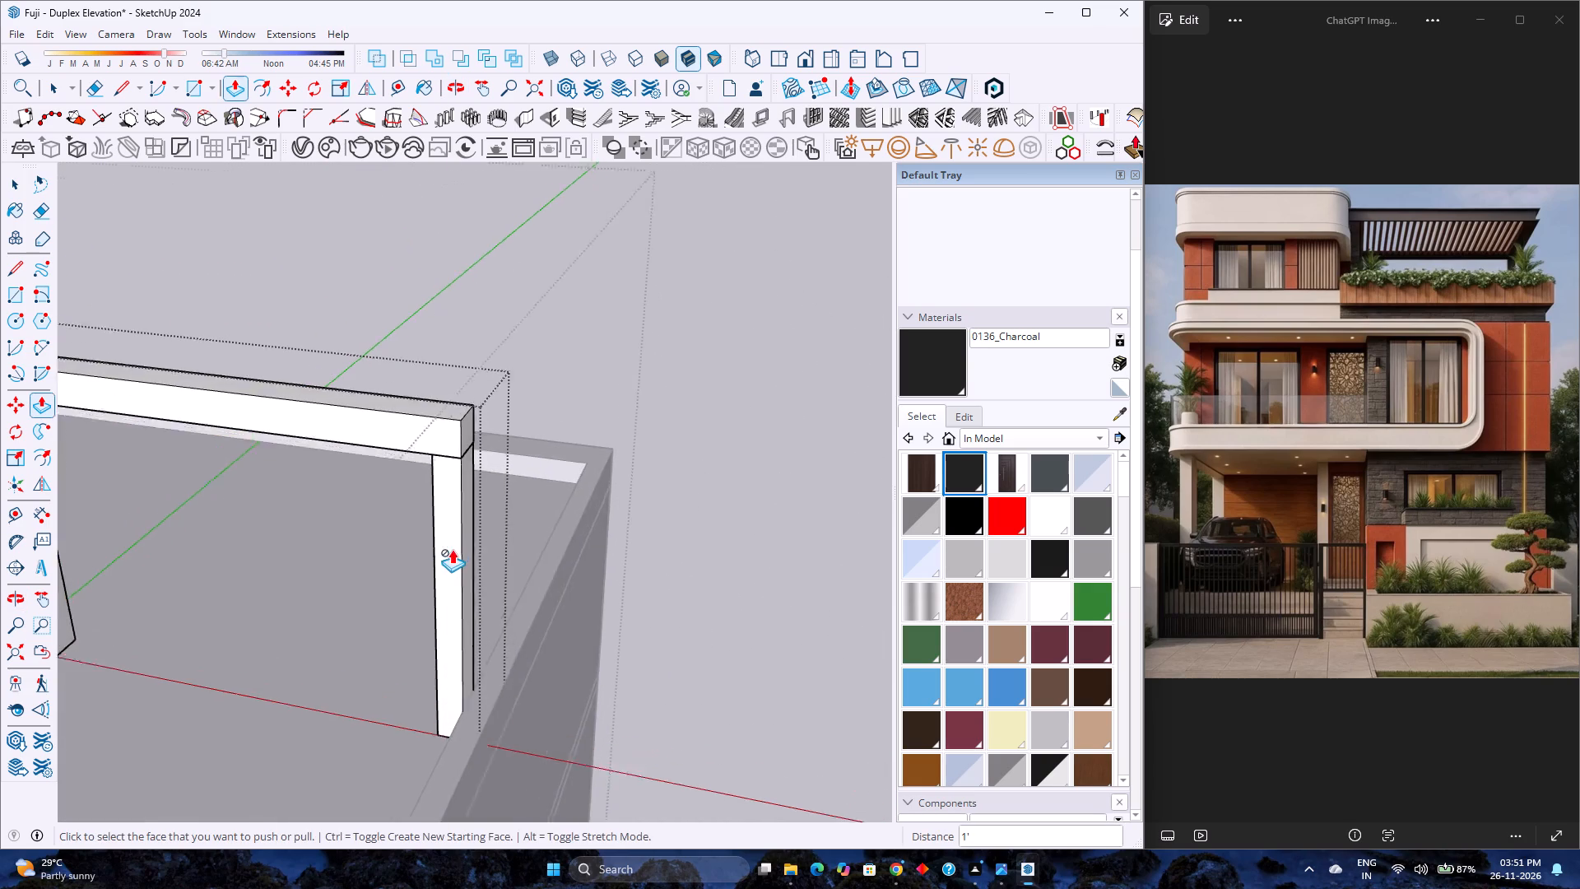
{"action": "scroll", "coordinate": [452, 549], "scroll_direction": "down", "scroll_amount": 7}
{"action": "left_click", "coordinate": [415, 495]}
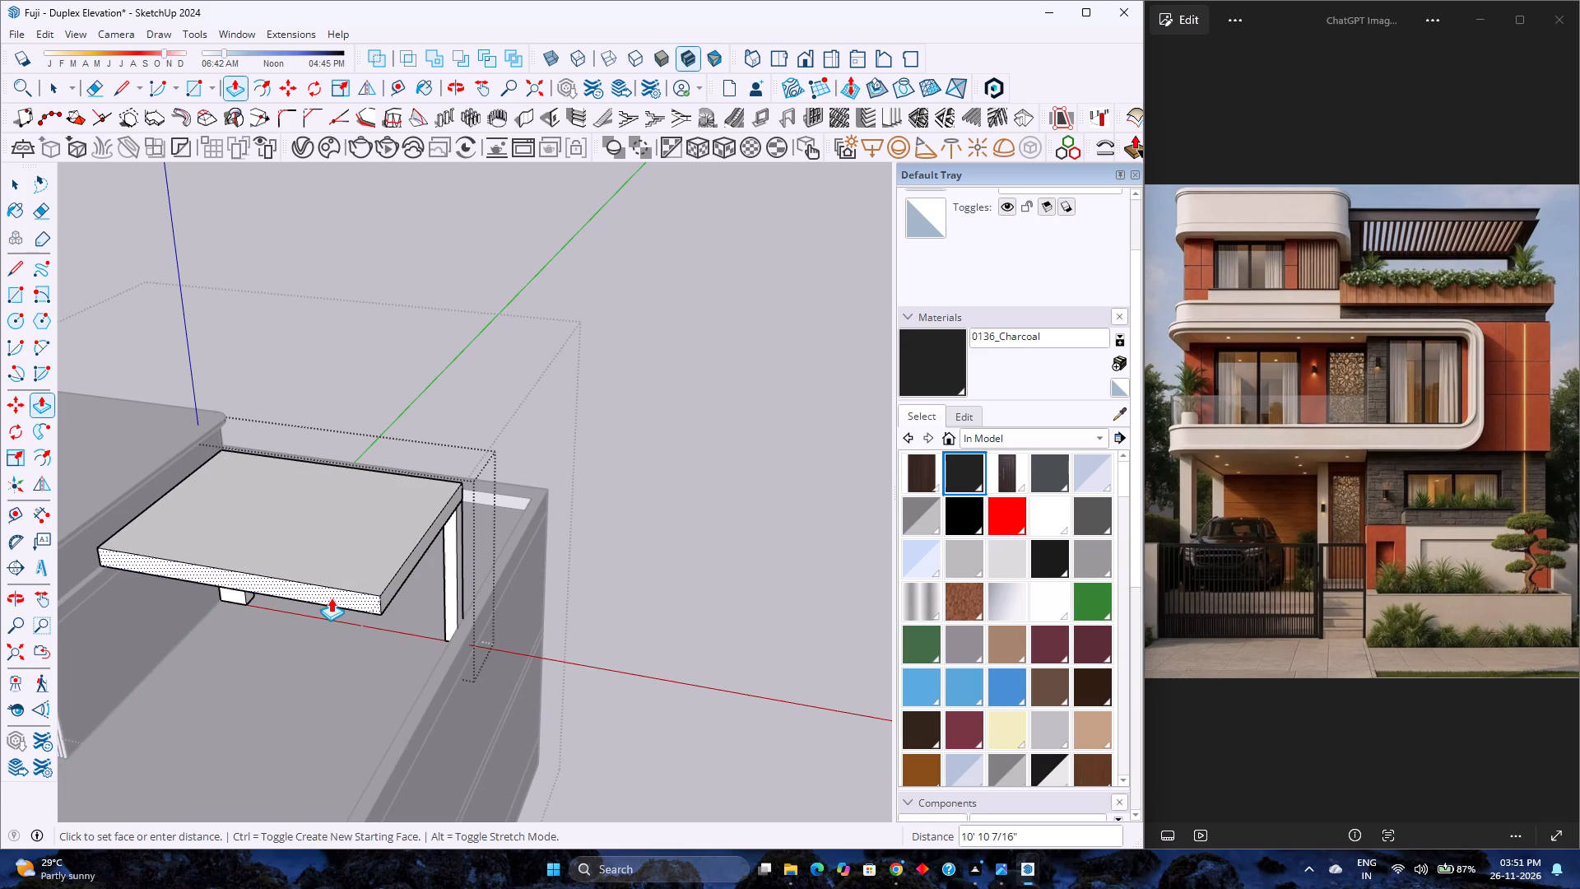
{"action": "type", "text": "8'"}
{"action": "key", "text": "Return"}
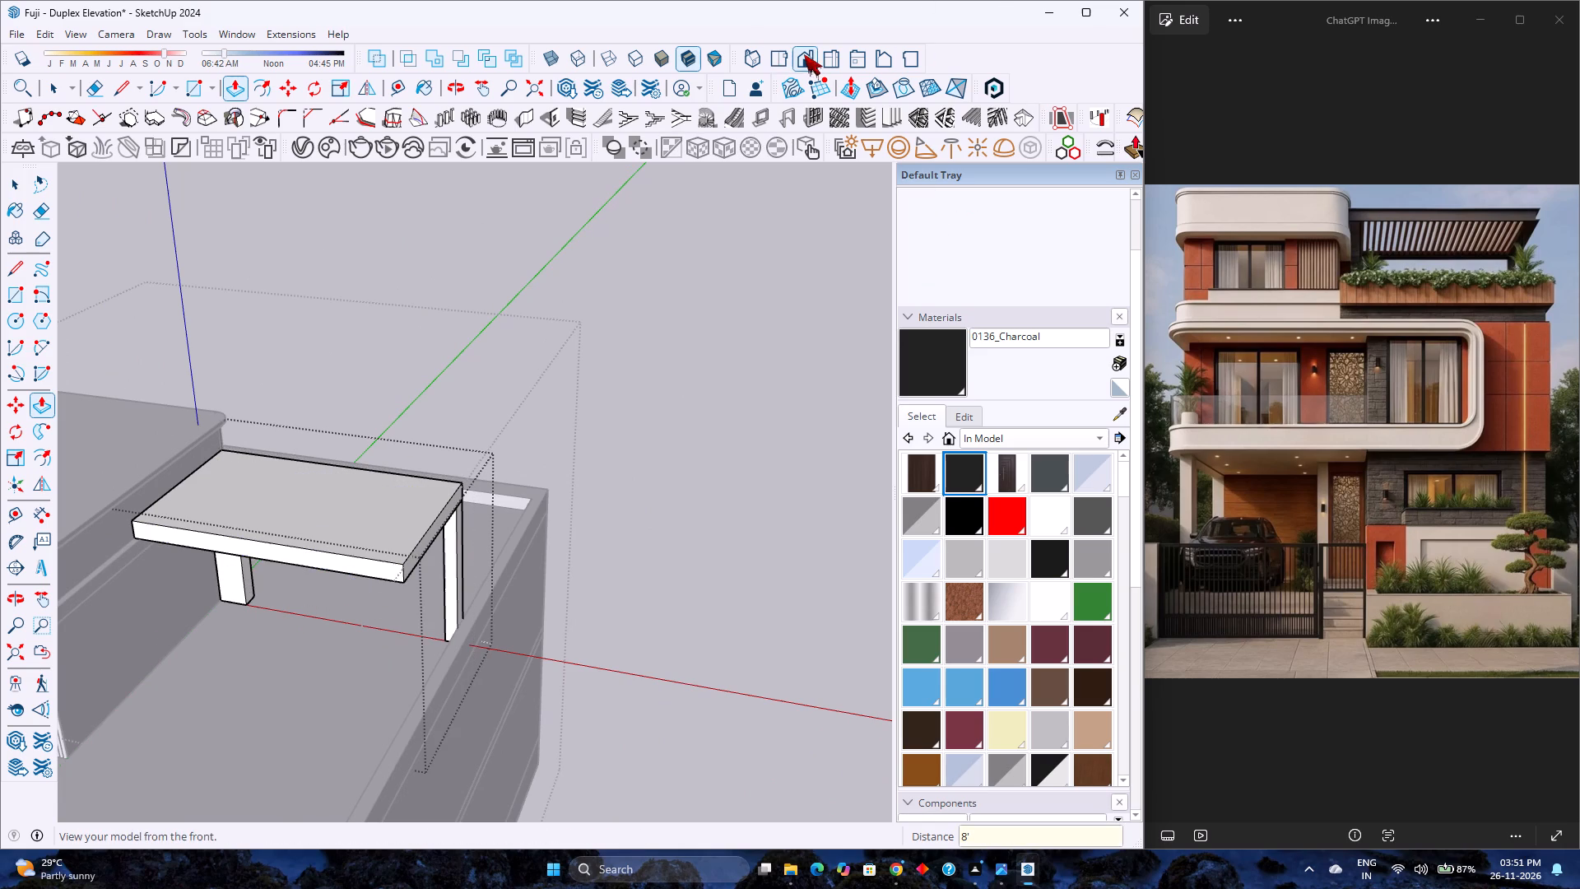
From the front view, extend the roof slab's front face a further 2'.
{"action": "left_click", "coordinate": [804, 54]}
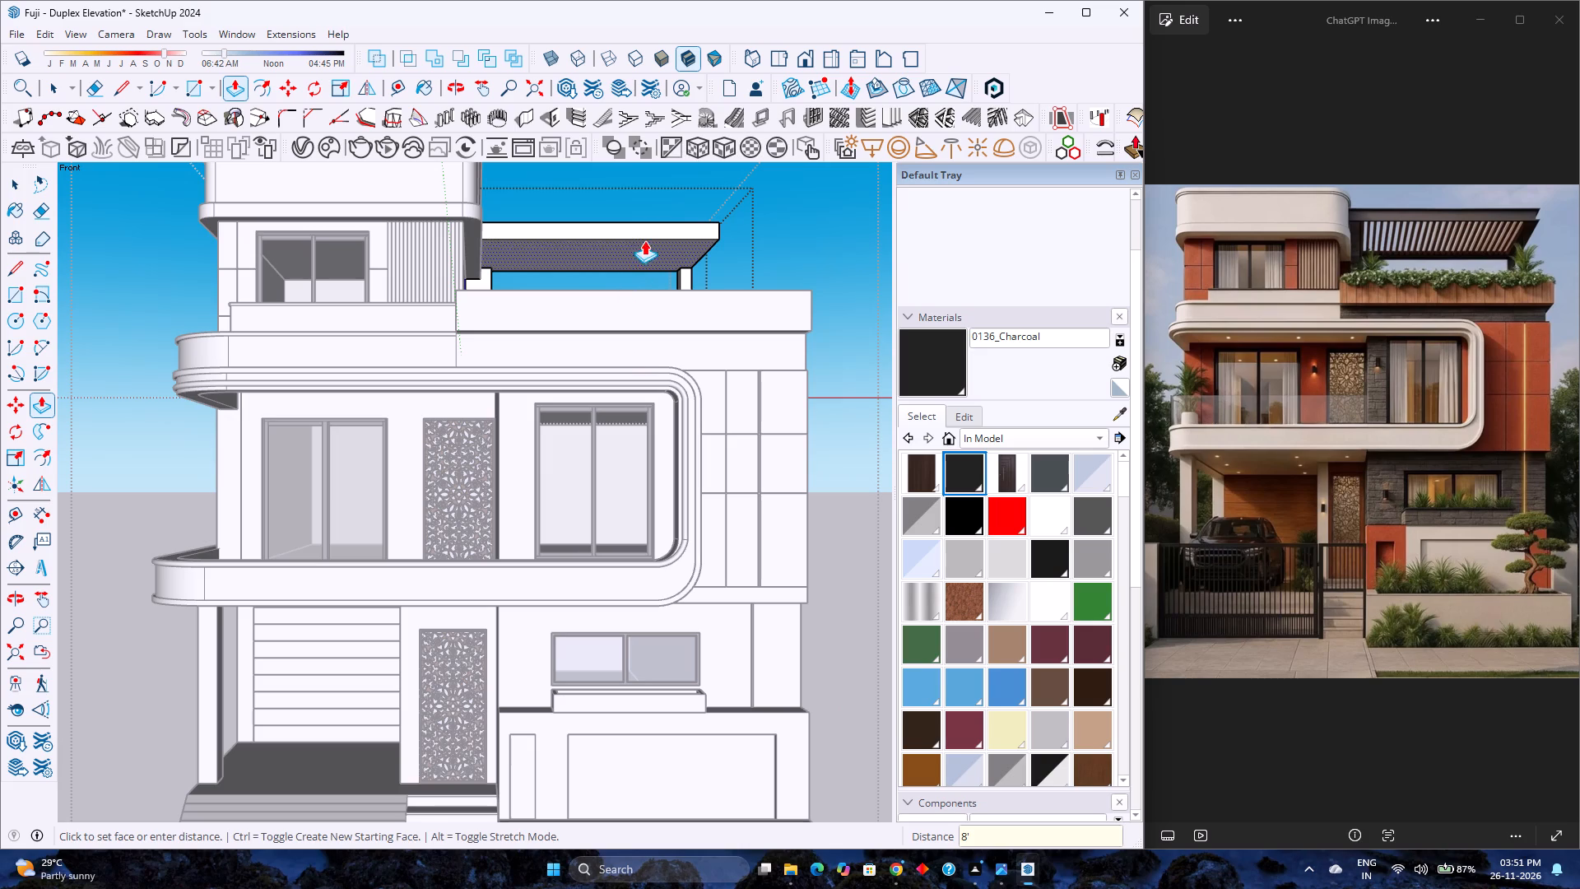
{"action": "left_click", "coordinate": [645, 235]}
{"action": "type", "text": "2'"}
{"action": "key", "text": "Return"}
Offset the outline of the pergola slab's top face inward by 6".
{"action": "scroll", "coordinate": [664, 242], "scroll_direction": "down", "scroll_amount": 1}
{"action": "middle_click_drag", "start_coordinate": [664, 242], "coordinate": [625, 505]}
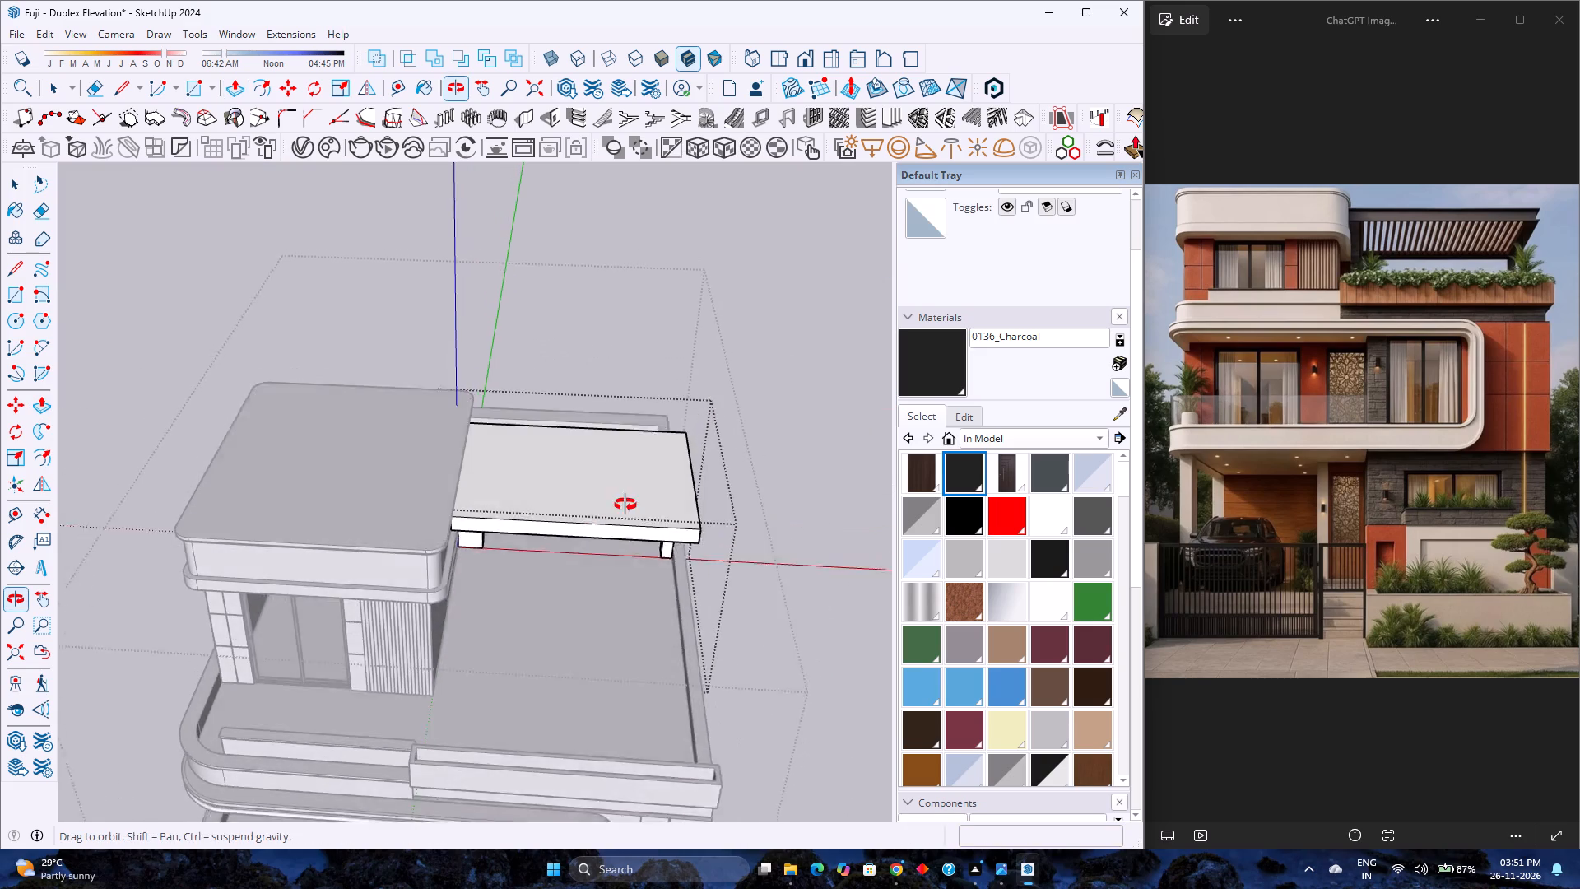
{"action": "middle_click_drag", "start_coordinate": [625, 505], "coordinate": [625, 505]}
{"action": "scroll", "coordinate": [625, 496], "scroll_direction": "up", "scroll_amount": 6}
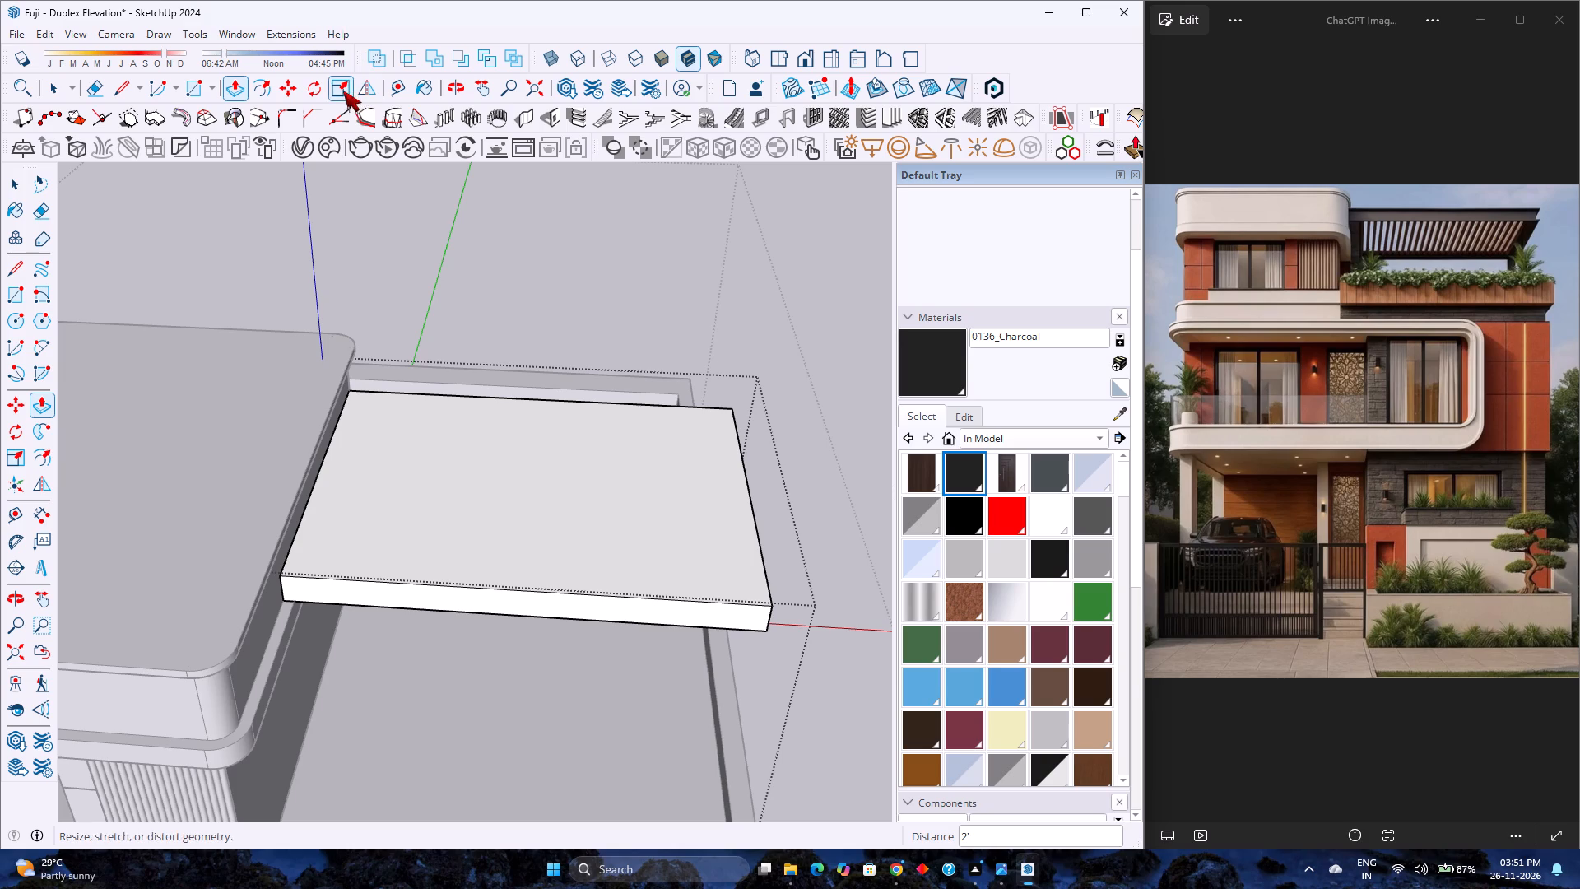
{"action": "left_click", "coordinate": [267, 92]}
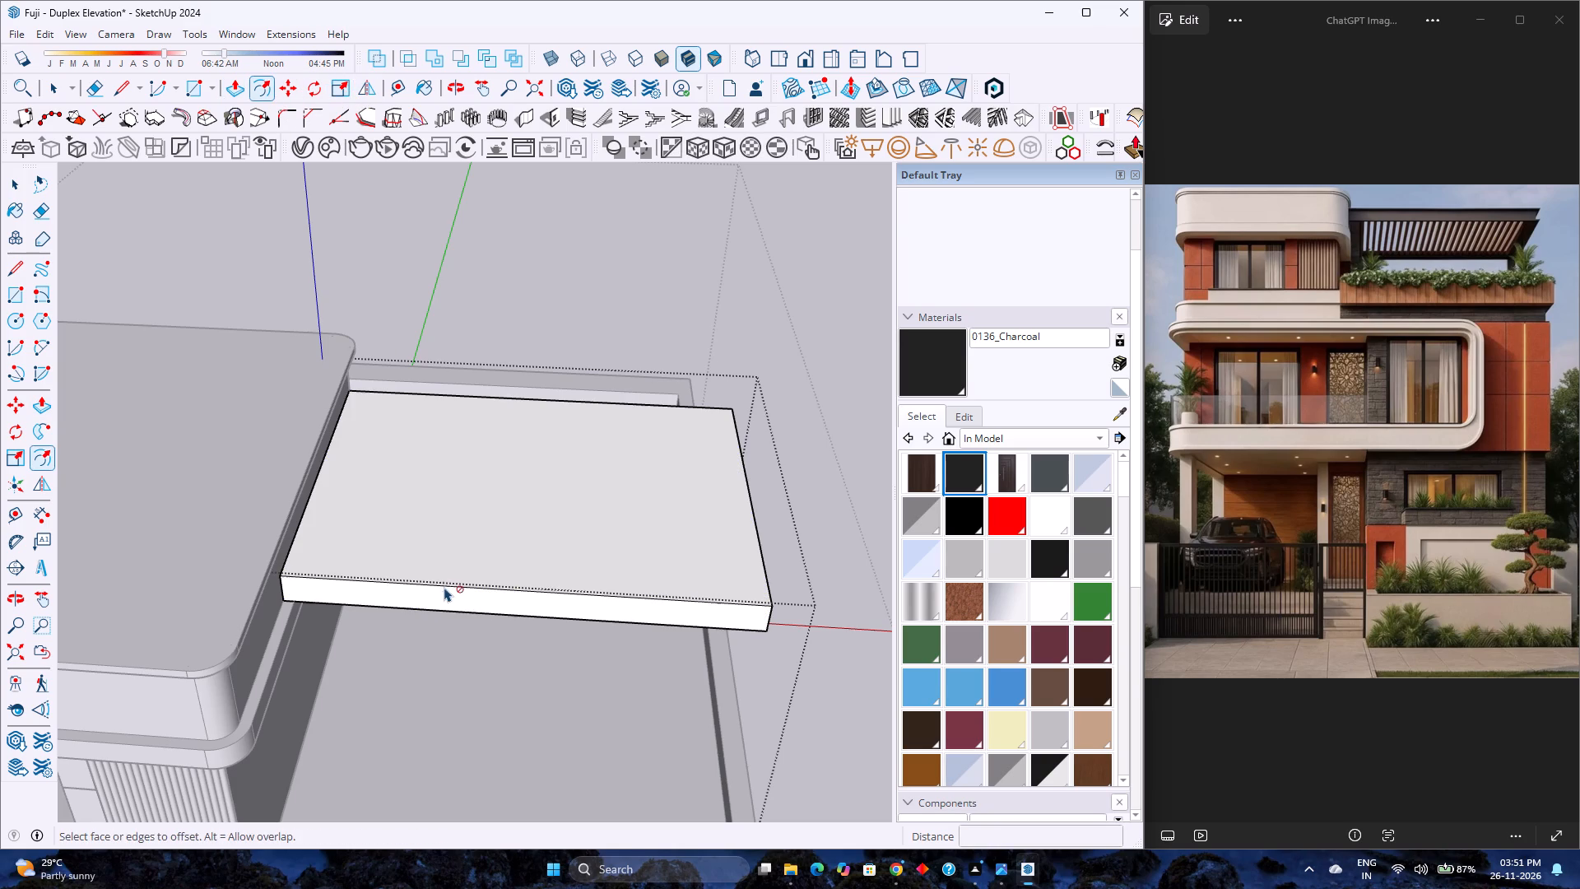
{"action": "left_click", "coordinate": [439, 570]}
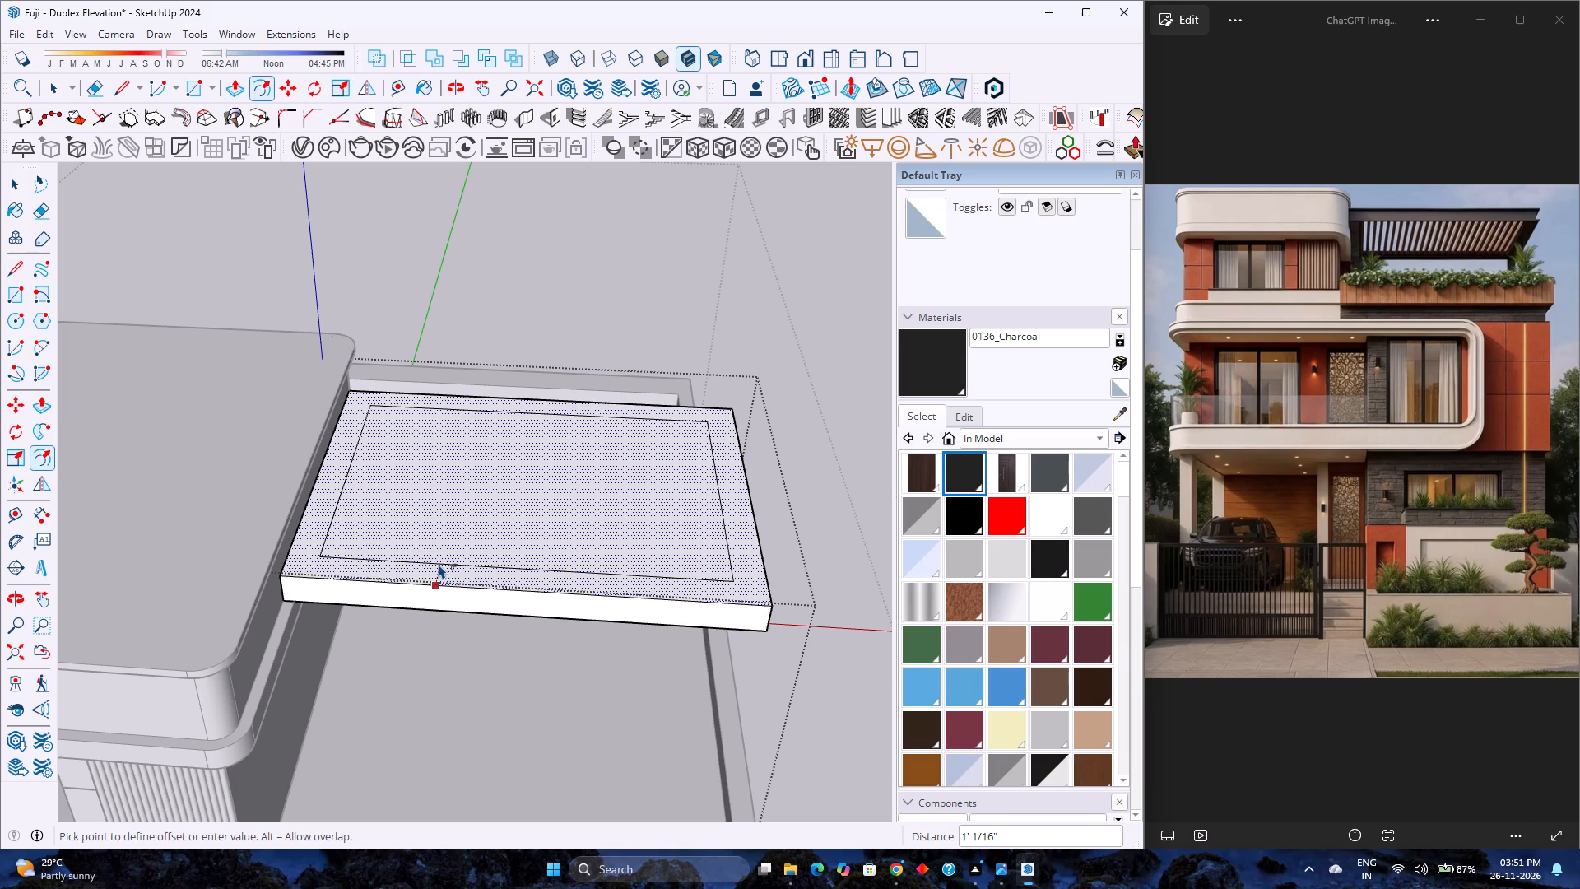
{"action": "key", "text": "3"}
{"action": "key", "text": "Return"}
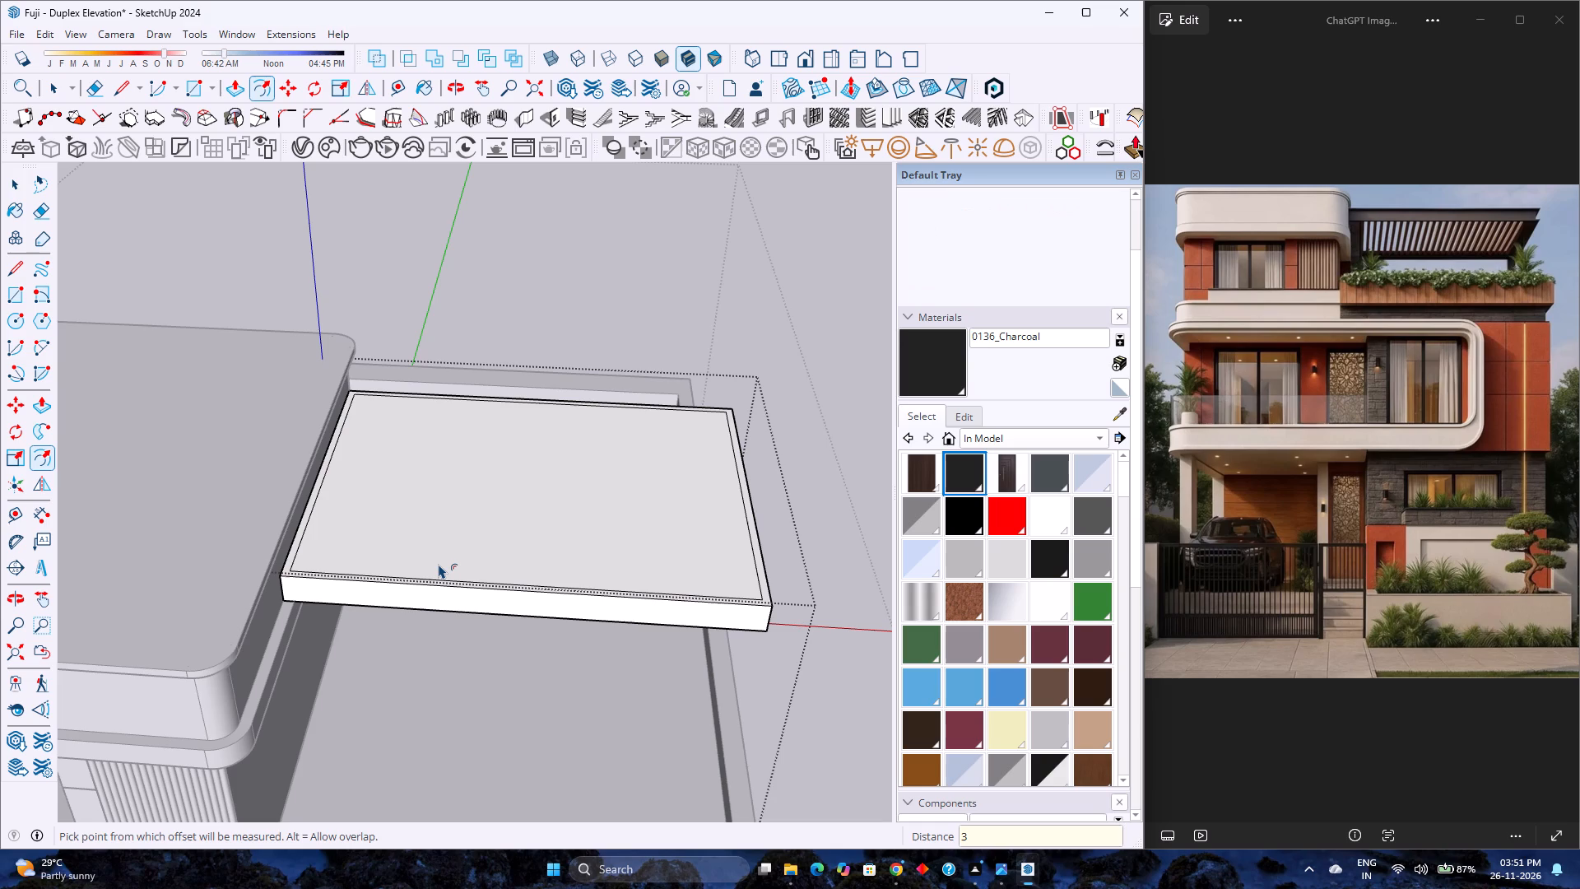
{"action": "key", "text": "6"}
{"action": "key", "text": "Return"}
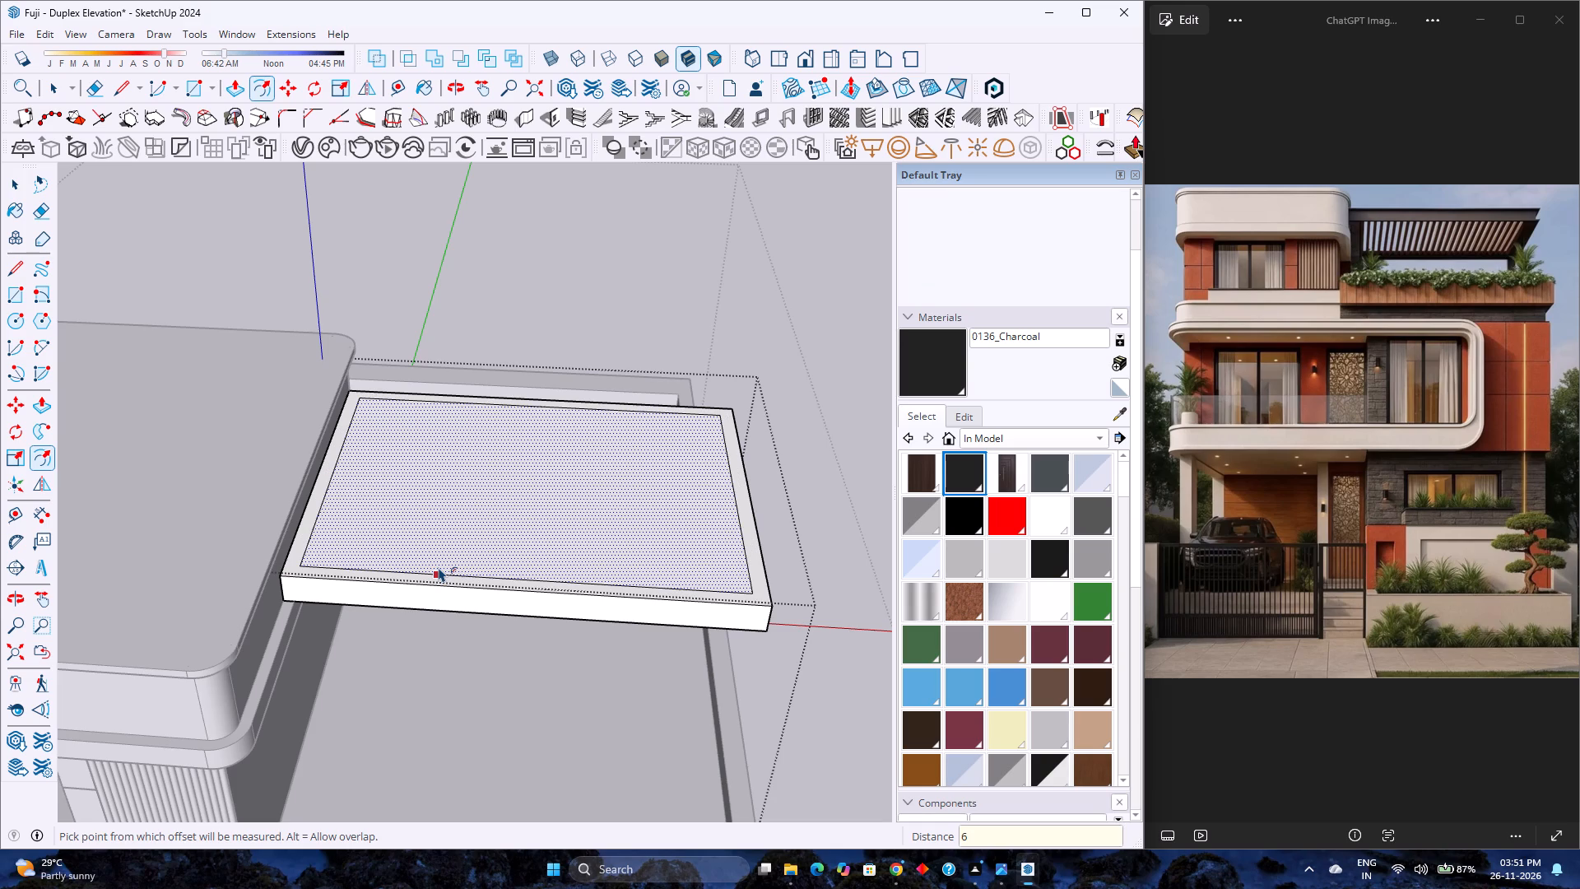
Push the inner top face down through the slab's 1' thickness to leave an open rectangular frame.
{"action": "key", "text": "p"}
{"action": "left_click", "coordinate": [469, 504]}
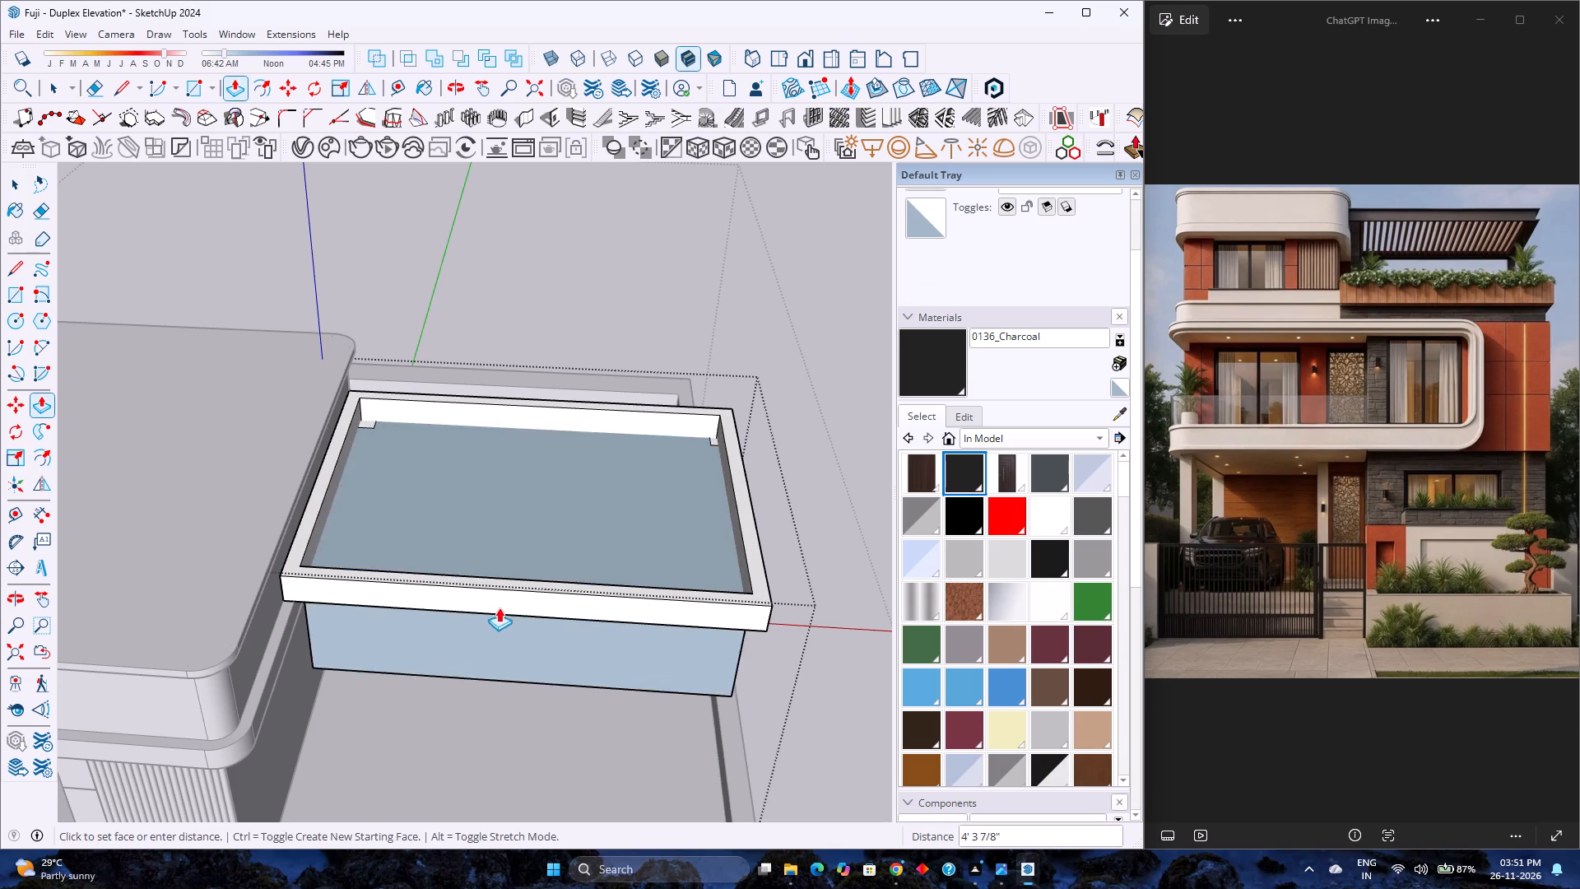
{"action": "left_click", "coordinate": [504, 620]}
{"action": "scroll", "coordinate": [504, 621], "scroll_direction": "down", "scroll_amount": 2}
{"action": "middle_click_drag", "start_coordinate": [492, 621], "coordinate": [451, 500]}
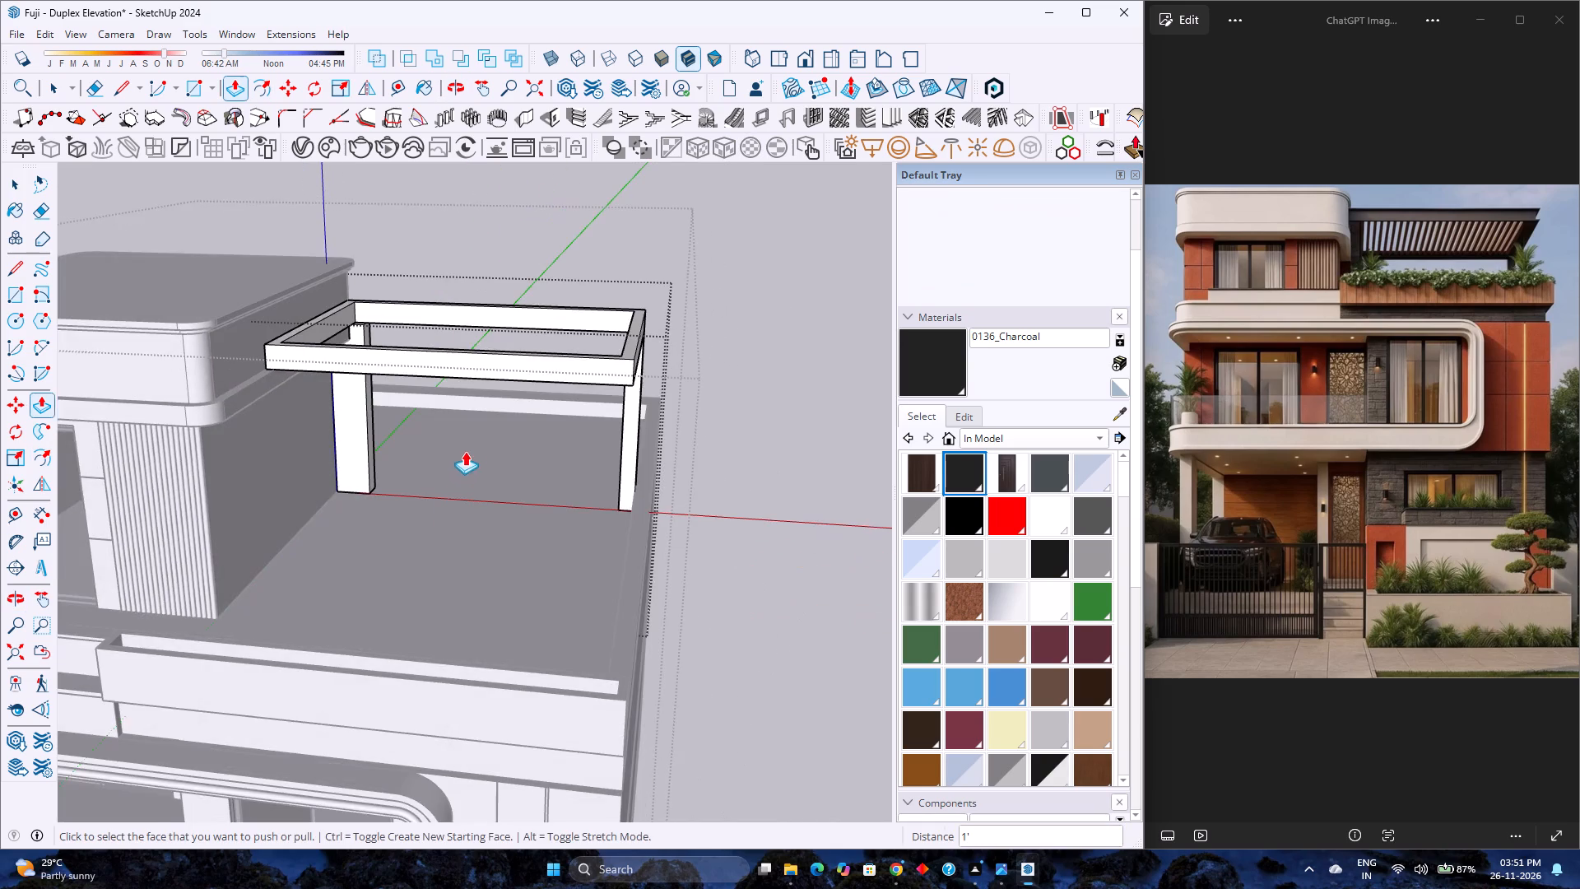
{"action": "scroll", "coordinate": [466, 449], "scroll_direction": "up", "scroll_amount": 3}
{"action": "key", "text": "space"}
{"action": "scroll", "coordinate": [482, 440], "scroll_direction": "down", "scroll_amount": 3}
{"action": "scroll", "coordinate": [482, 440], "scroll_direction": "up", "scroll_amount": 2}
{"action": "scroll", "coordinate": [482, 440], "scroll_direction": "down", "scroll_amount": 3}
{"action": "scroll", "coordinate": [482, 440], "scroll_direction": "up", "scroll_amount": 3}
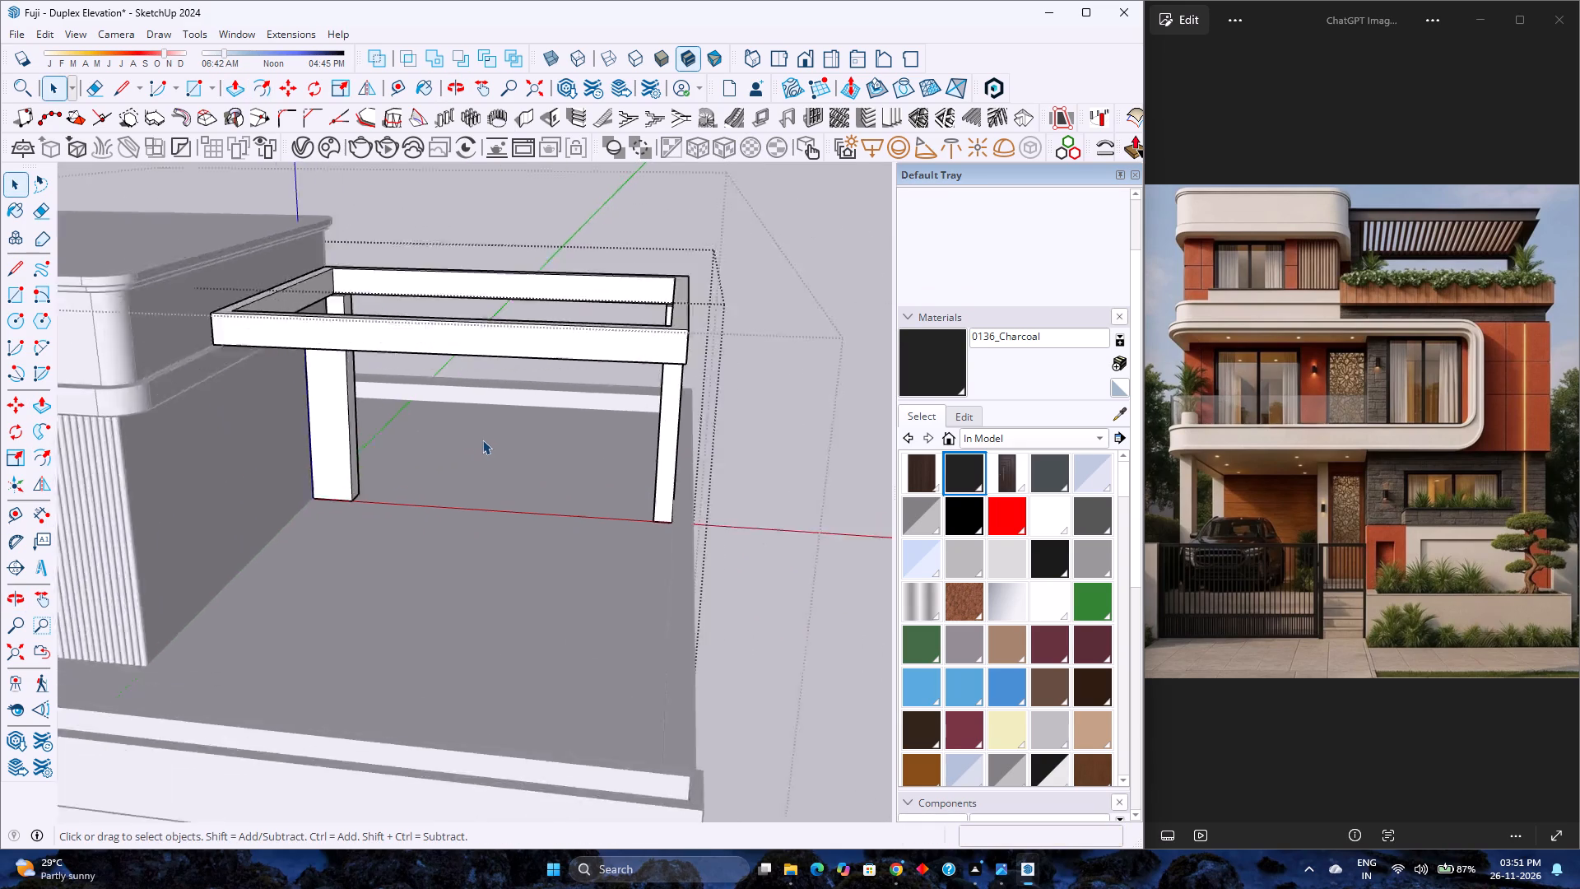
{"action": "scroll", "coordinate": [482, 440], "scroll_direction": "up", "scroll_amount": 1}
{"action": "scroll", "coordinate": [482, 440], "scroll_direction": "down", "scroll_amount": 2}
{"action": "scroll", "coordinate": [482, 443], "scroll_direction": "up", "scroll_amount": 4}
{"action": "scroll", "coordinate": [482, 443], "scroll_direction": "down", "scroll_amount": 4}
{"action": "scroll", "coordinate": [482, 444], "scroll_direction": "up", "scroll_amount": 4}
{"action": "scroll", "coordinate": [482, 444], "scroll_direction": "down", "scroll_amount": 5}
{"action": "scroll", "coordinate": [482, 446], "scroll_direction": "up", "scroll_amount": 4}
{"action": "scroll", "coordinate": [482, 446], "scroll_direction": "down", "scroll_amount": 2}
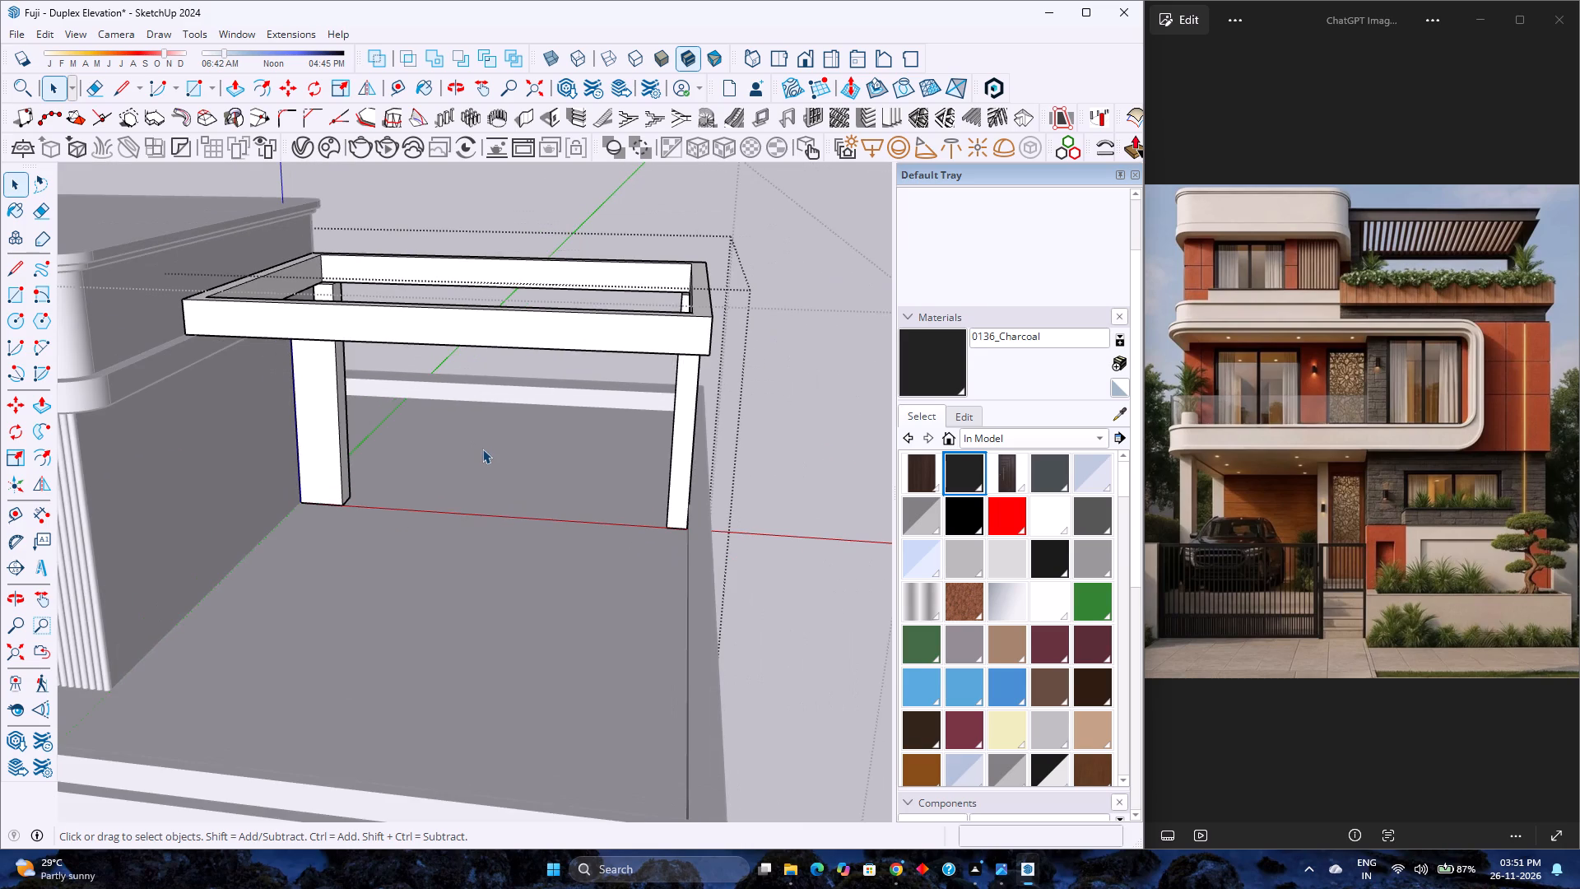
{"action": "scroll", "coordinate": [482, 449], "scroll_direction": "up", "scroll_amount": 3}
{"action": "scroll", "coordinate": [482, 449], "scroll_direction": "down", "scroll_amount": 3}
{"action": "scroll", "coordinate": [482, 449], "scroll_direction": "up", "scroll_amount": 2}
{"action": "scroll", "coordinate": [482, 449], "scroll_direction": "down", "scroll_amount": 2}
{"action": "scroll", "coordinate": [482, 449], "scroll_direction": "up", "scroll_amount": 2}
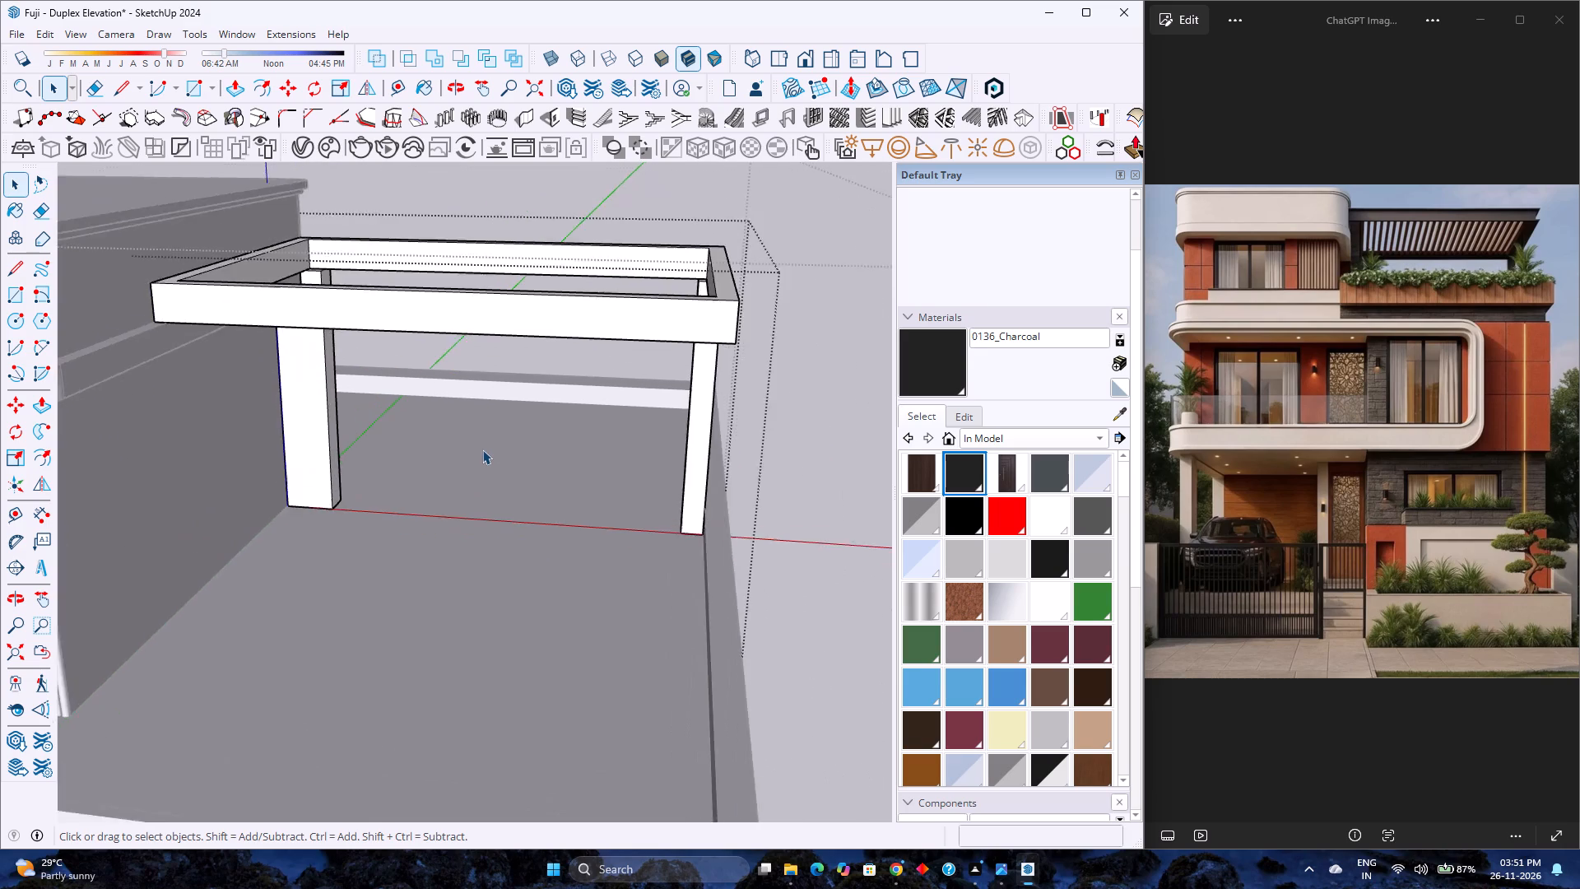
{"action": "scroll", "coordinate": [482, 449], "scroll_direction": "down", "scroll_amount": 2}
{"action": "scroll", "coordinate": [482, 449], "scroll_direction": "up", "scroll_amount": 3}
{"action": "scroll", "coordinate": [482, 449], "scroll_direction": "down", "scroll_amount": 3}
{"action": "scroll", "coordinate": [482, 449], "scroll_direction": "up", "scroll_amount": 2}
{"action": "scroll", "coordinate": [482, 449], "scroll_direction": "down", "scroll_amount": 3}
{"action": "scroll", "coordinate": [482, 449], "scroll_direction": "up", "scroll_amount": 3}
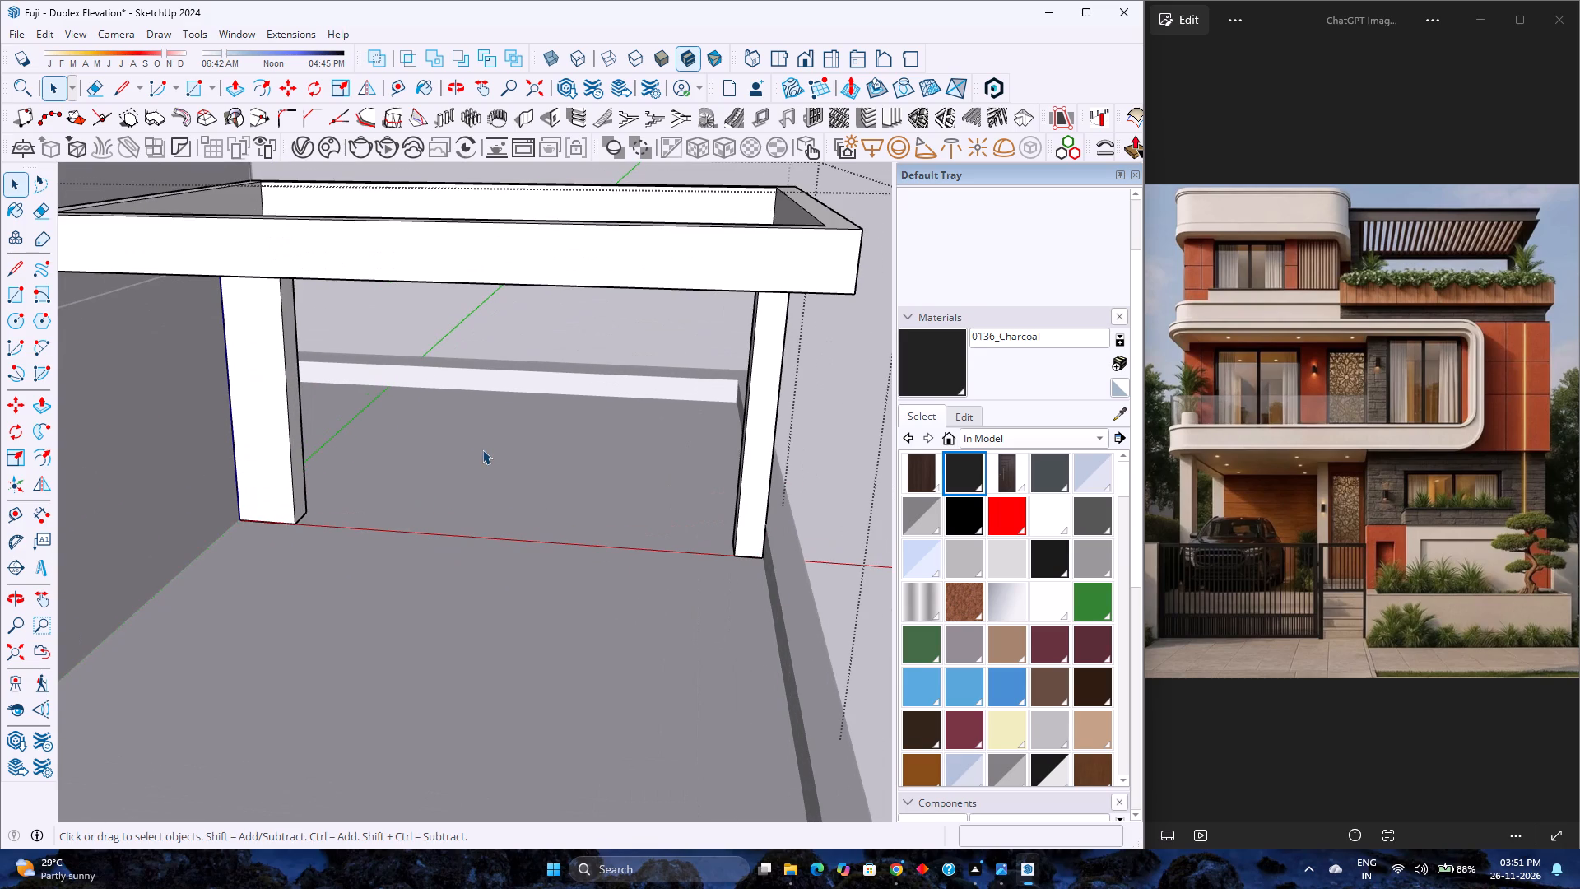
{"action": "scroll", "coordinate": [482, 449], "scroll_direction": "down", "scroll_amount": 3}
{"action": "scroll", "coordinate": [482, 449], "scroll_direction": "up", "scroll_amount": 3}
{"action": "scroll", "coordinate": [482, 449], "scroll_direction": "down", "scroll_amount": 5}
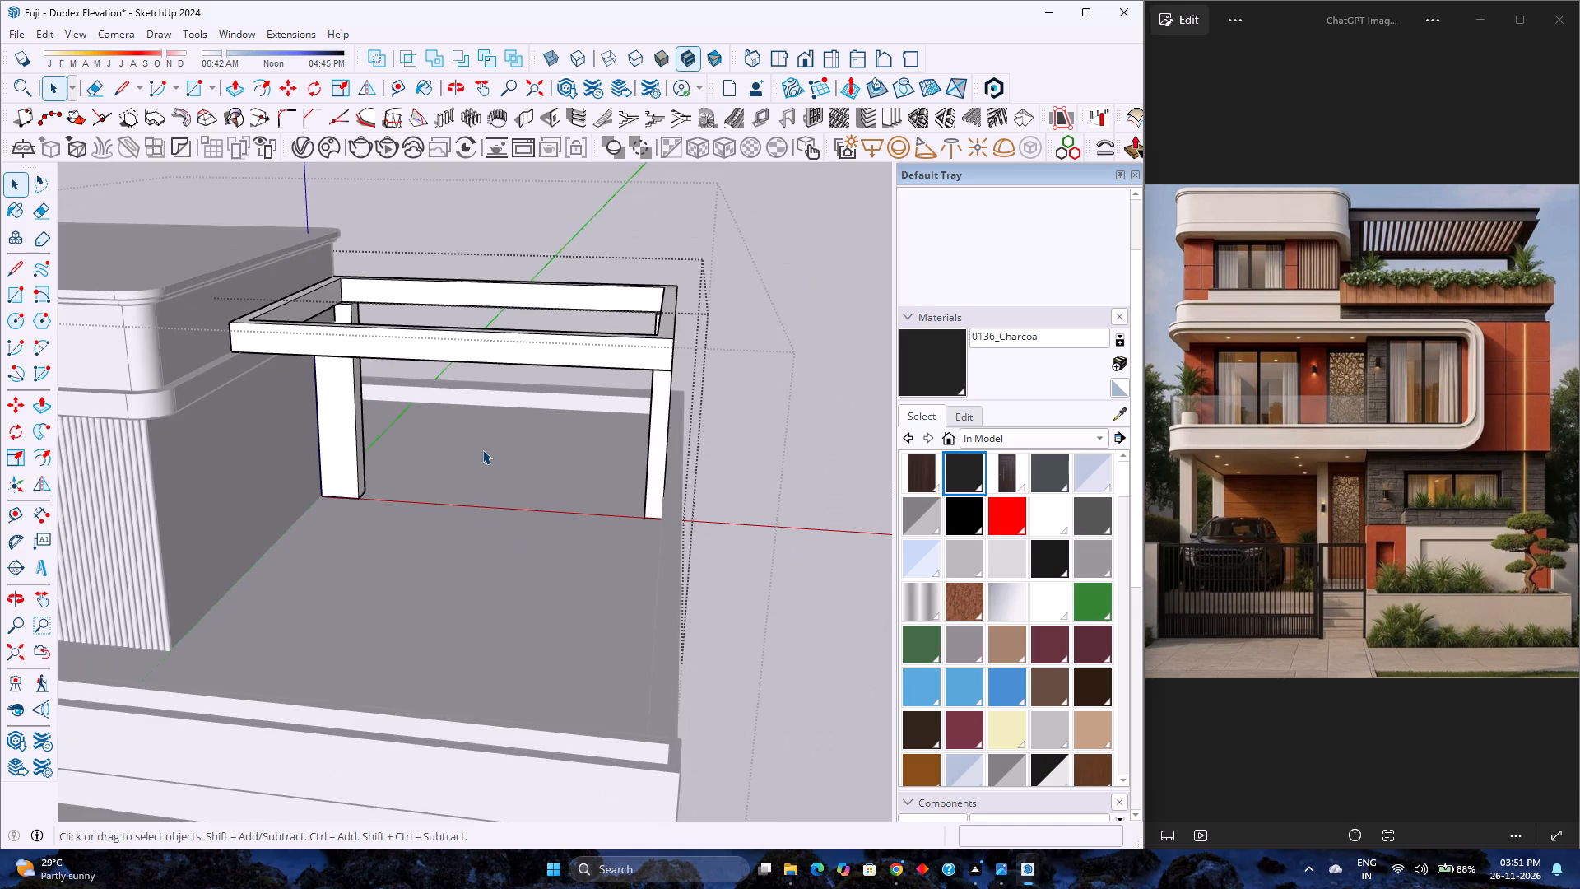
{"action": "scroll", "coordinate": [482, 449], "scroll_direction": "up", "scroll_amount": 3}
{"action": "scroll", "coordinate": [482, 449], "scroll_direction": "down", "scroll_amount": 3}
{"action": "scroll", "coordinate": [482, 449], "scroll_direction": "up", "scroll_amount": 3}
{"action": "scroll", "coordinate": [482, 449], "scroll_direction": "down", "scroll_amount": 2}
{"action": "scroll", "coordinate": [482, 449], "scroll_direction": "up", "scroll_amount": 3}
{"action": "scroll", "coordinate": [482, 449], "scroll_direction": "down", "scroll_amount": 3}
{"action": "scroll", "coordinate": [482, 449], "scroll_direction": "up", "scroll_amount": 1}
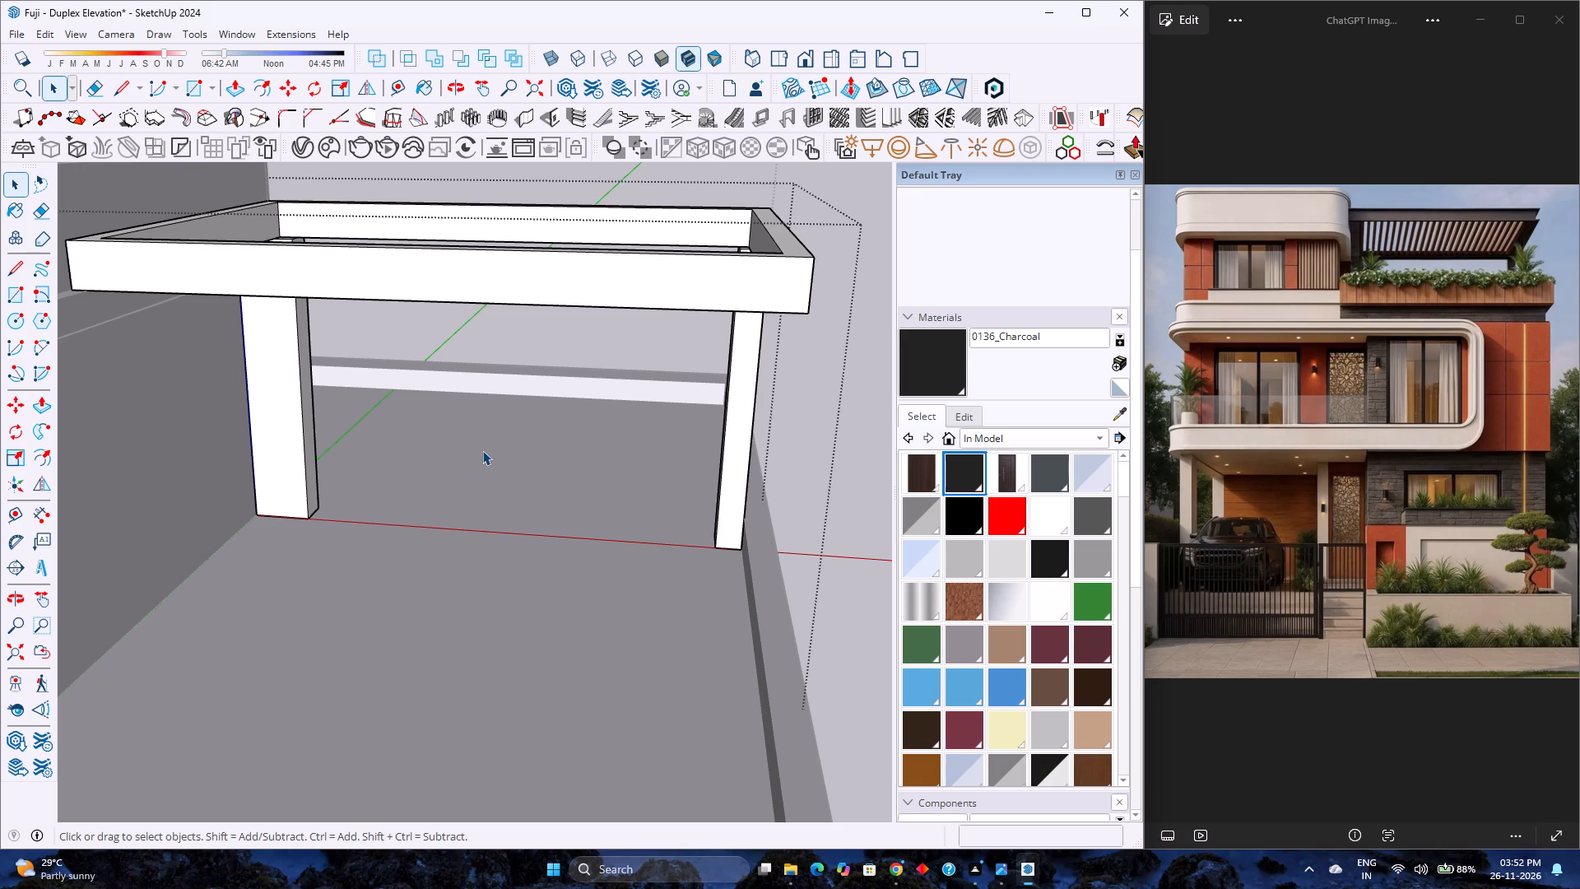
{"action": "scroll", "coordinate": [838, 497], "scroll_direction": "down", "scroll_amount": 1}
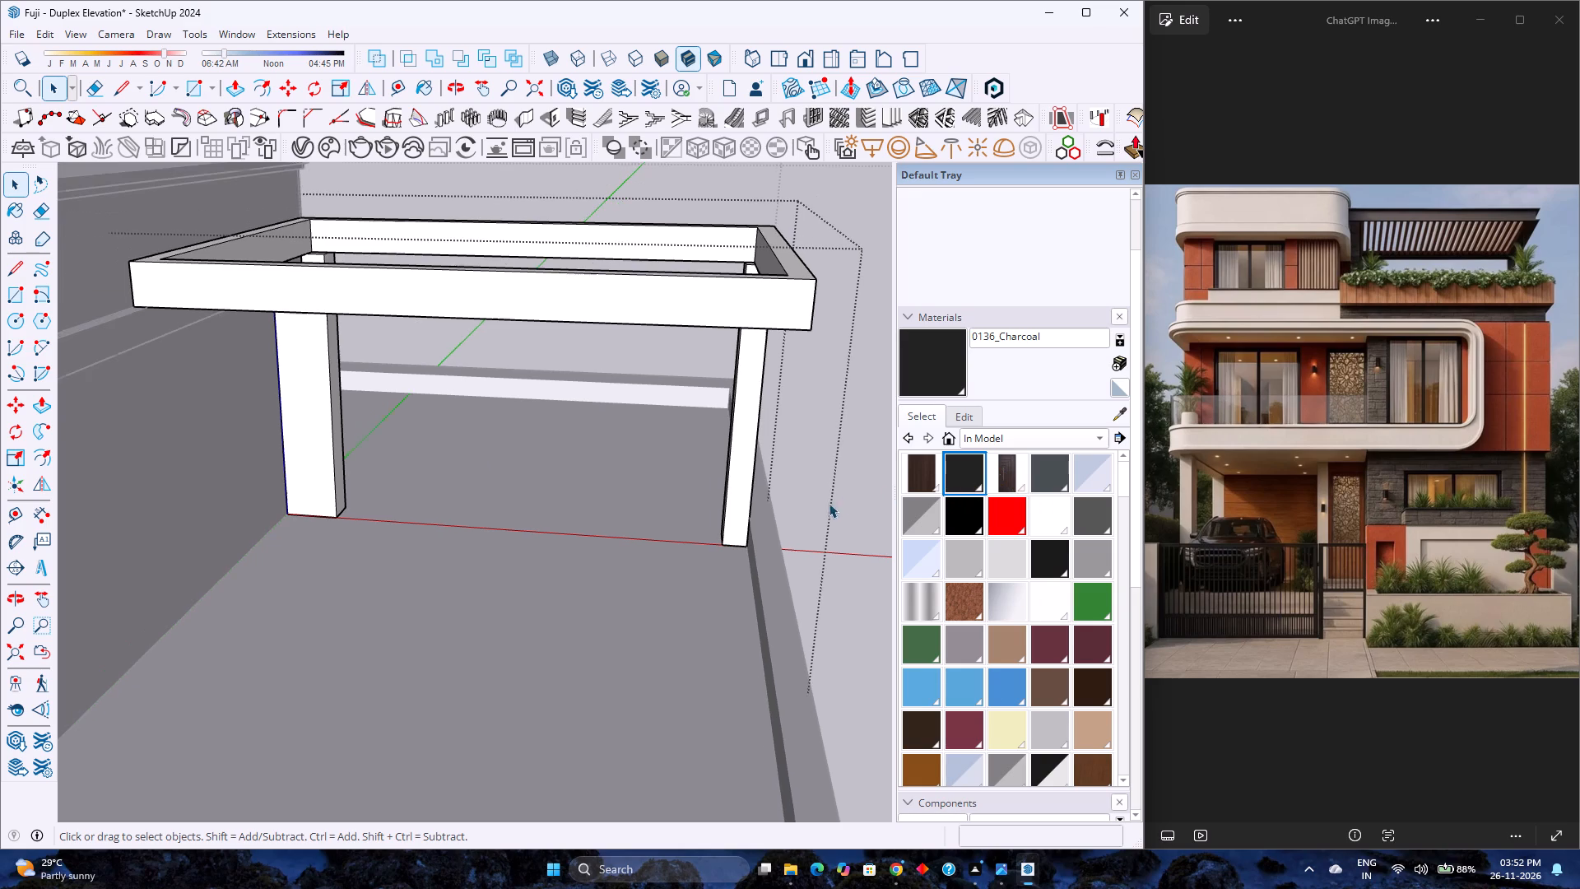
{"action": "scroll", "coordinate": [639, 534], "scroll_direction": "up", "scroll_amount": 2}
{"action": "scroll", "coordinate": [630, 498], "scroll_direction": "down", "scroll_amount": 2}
On the frame's front face, place guides 2" in from the parapet-side end, the bottom edge and the top edge.
{"action": "middle_click_drag", "start_coordinate": [616, 503], "coordinate": [537, 488]}
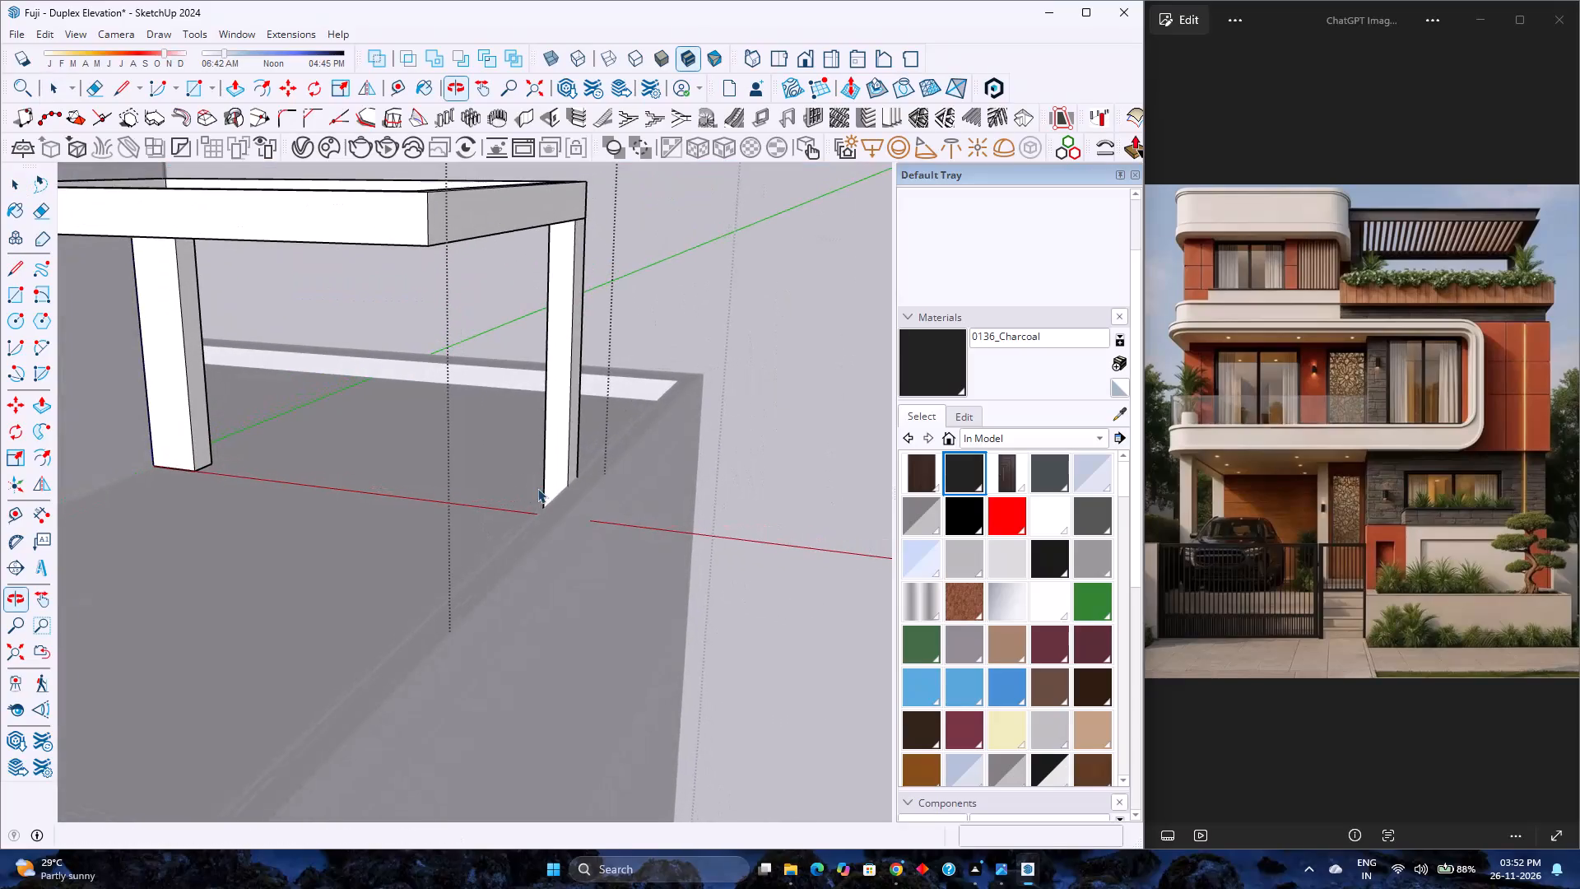
{"action": "scroll", "coordinate": [536, 479], "scroll_direction": "down", "scroll_amount": 2}
{"action": "scroll", "coordinate": [438, 293], "scroll_direction": "up", "scroll_amount": 6}
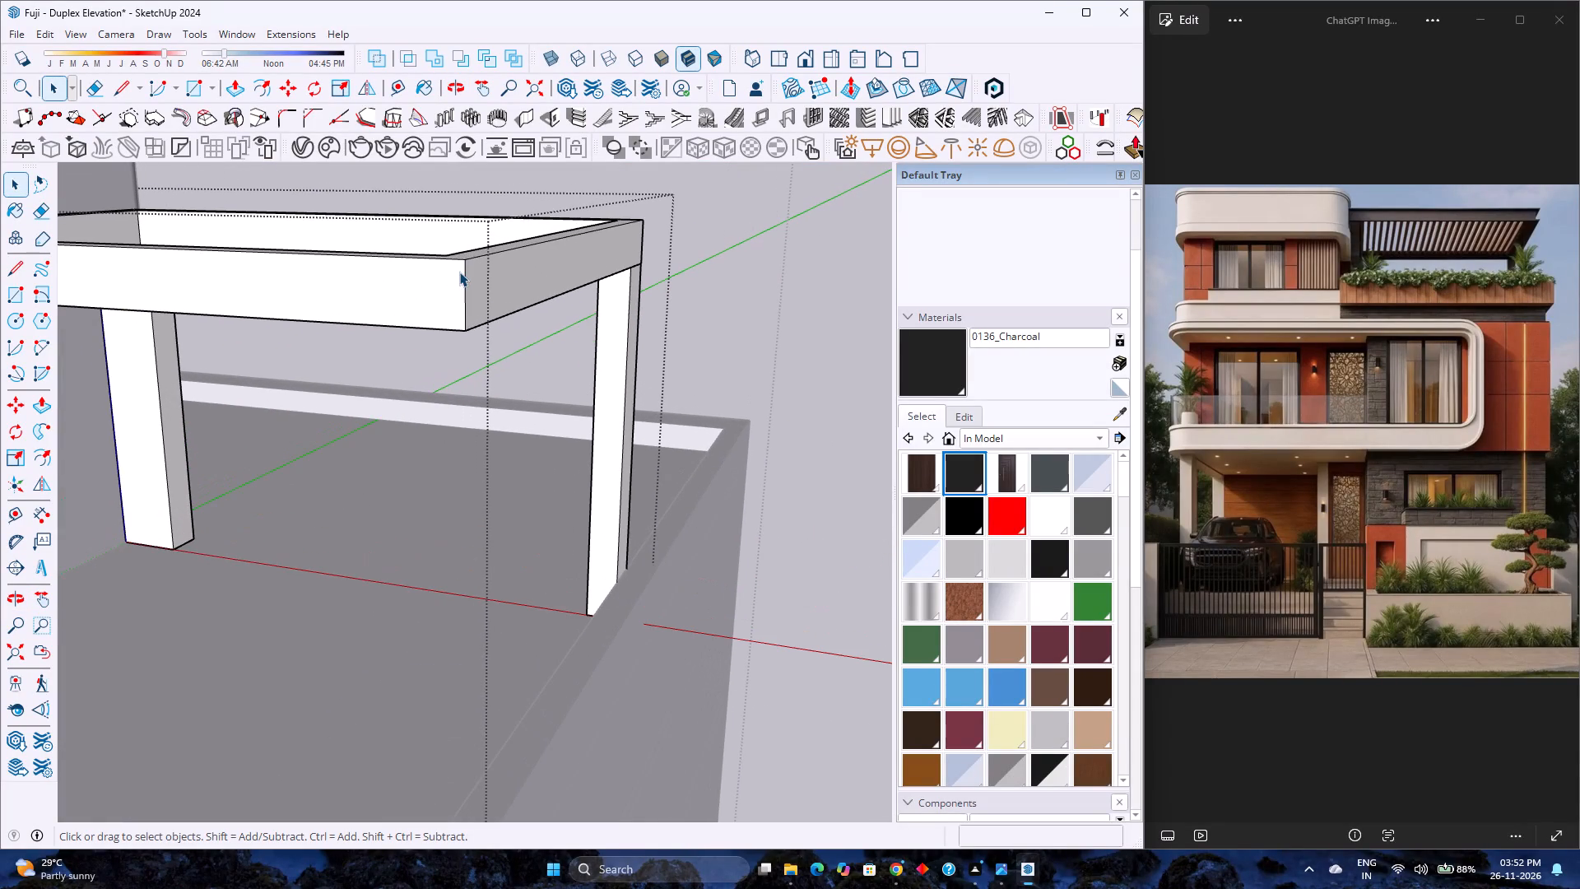
{"action": "double_click", "coordinate": [459, 272]}
{"action": "scroll", "coordinate": [458, 274], "scroll_direction": "up", "scroll_amount": 8}
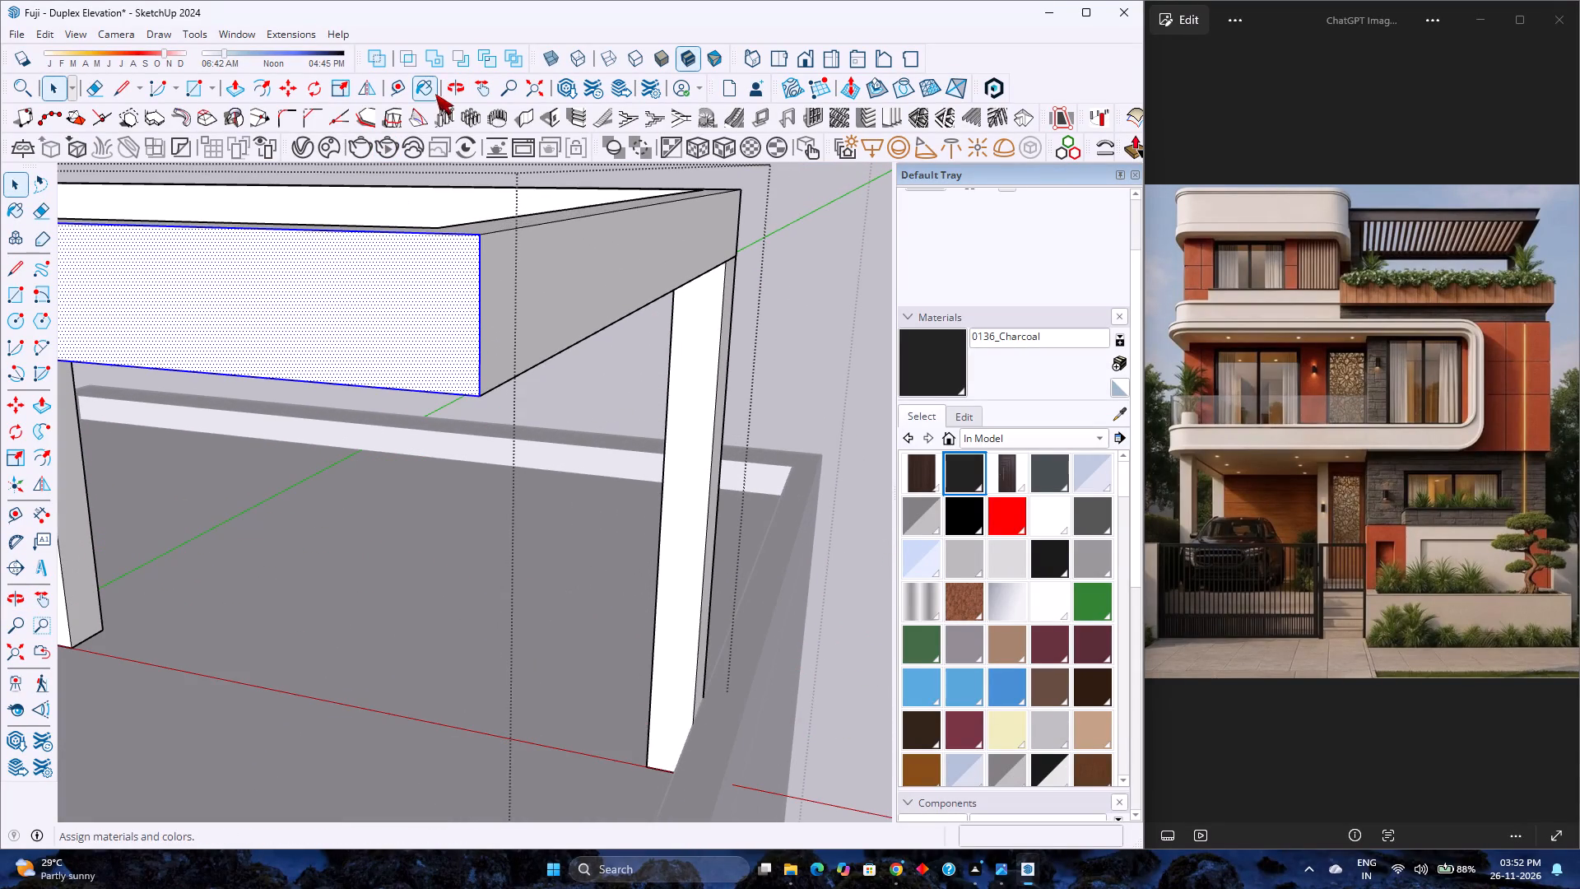
{"action": "left_click", "coordinate": [398, 86]}
{"action": "left_click", "coordinate": [476, 276]}
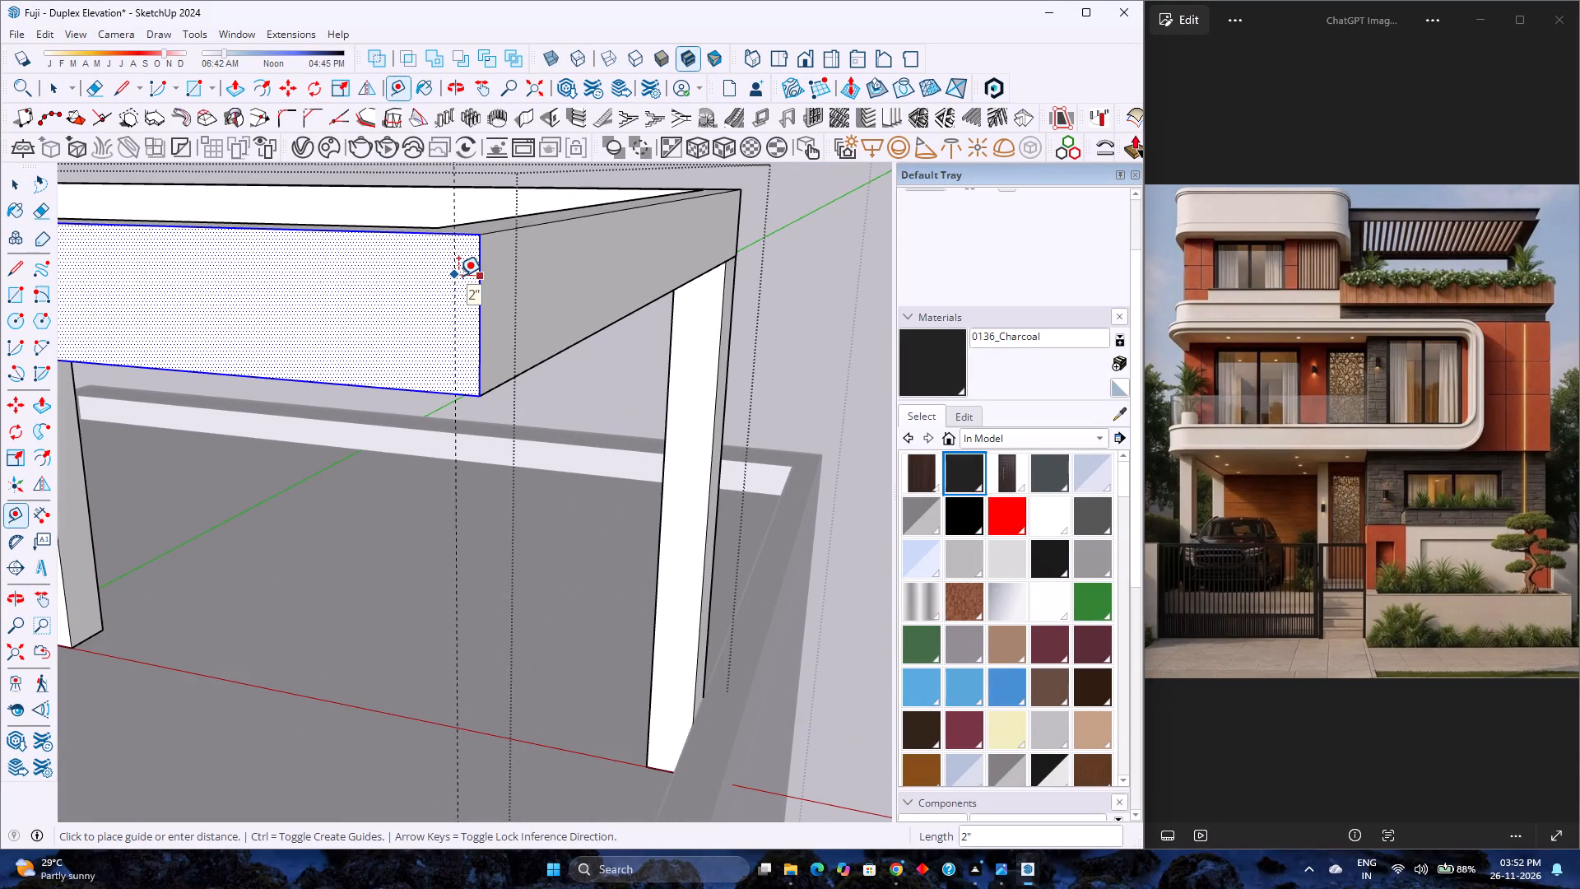
{"action": "left_click", "coordinate": [456, 276]}
{"action": "left_click", "coordinate": [427, 388]}
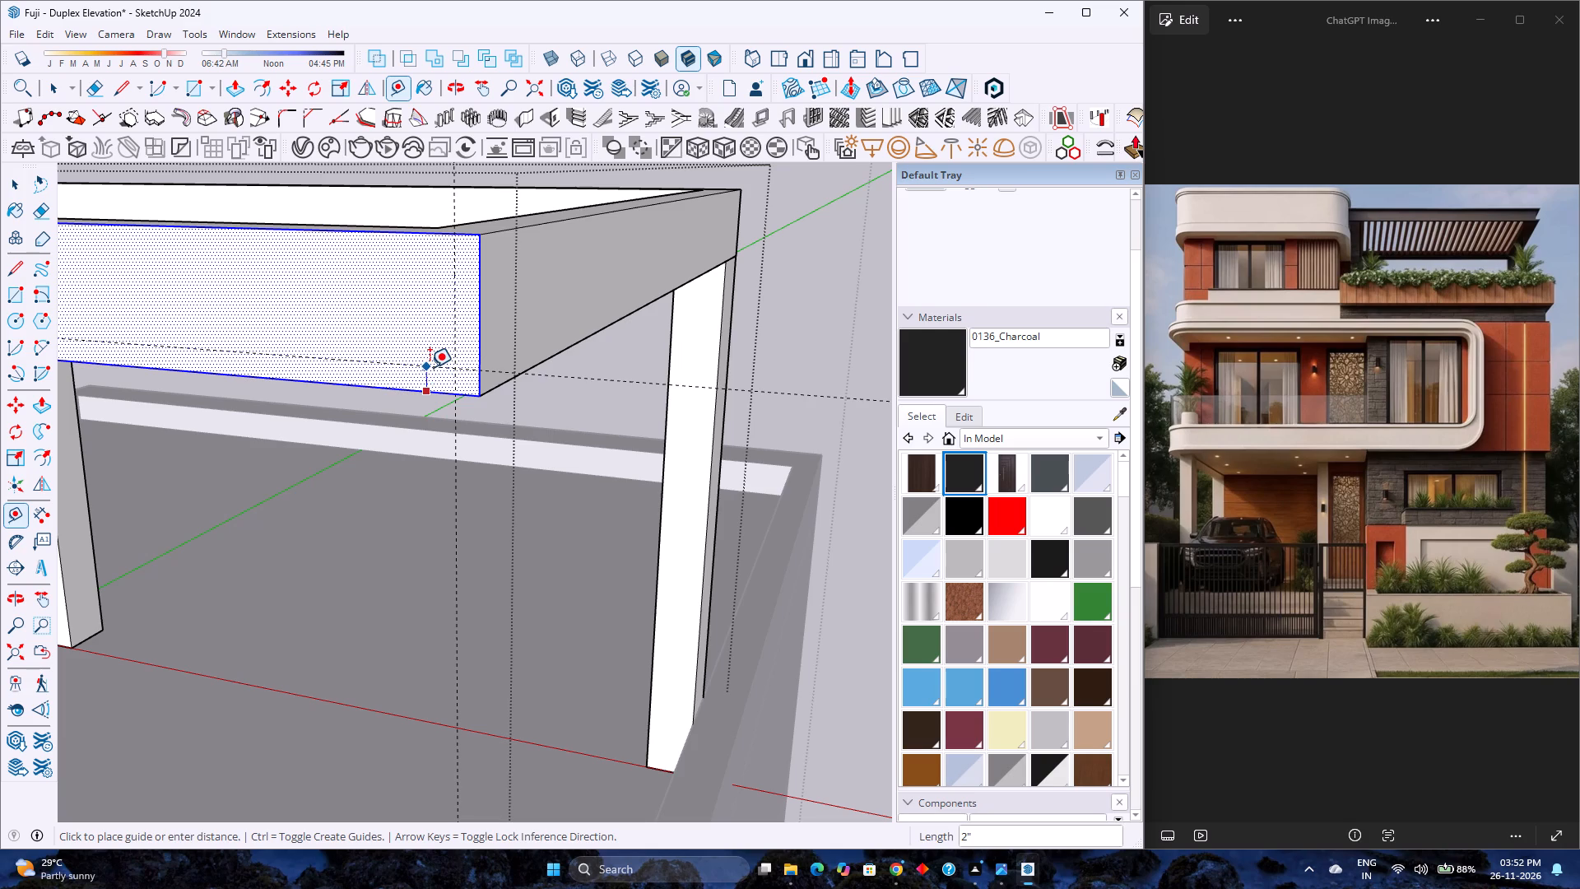
{"action": "left_click", "coordinate": [430, 367]}
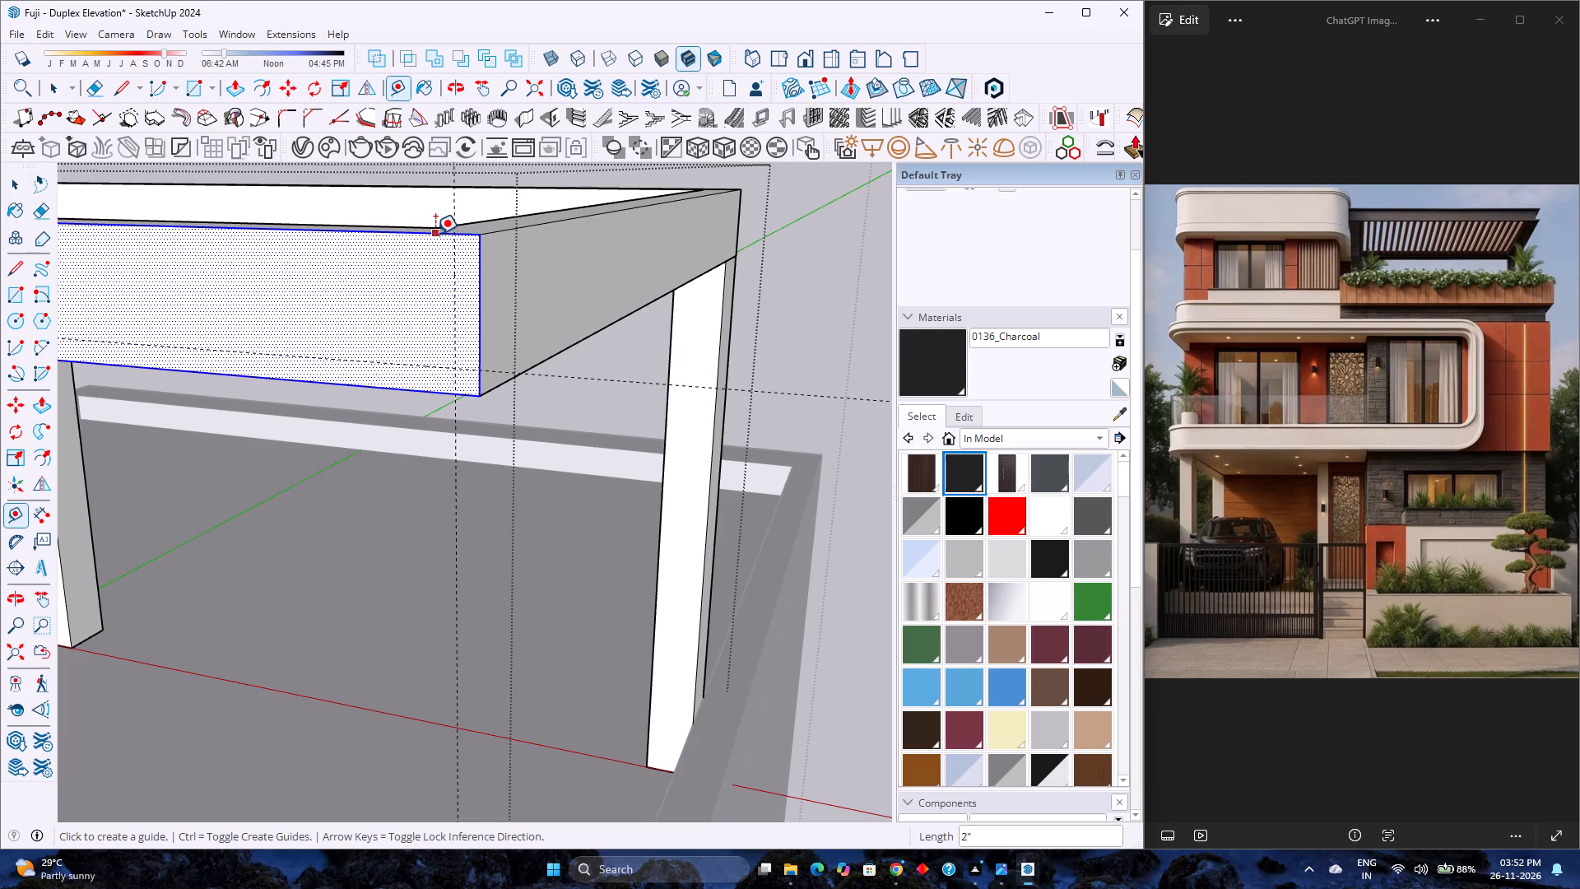
{"action": "left_click", "coordinate": [435, 234]}
{"action": "left_click", "coordinate": [437, 258]}
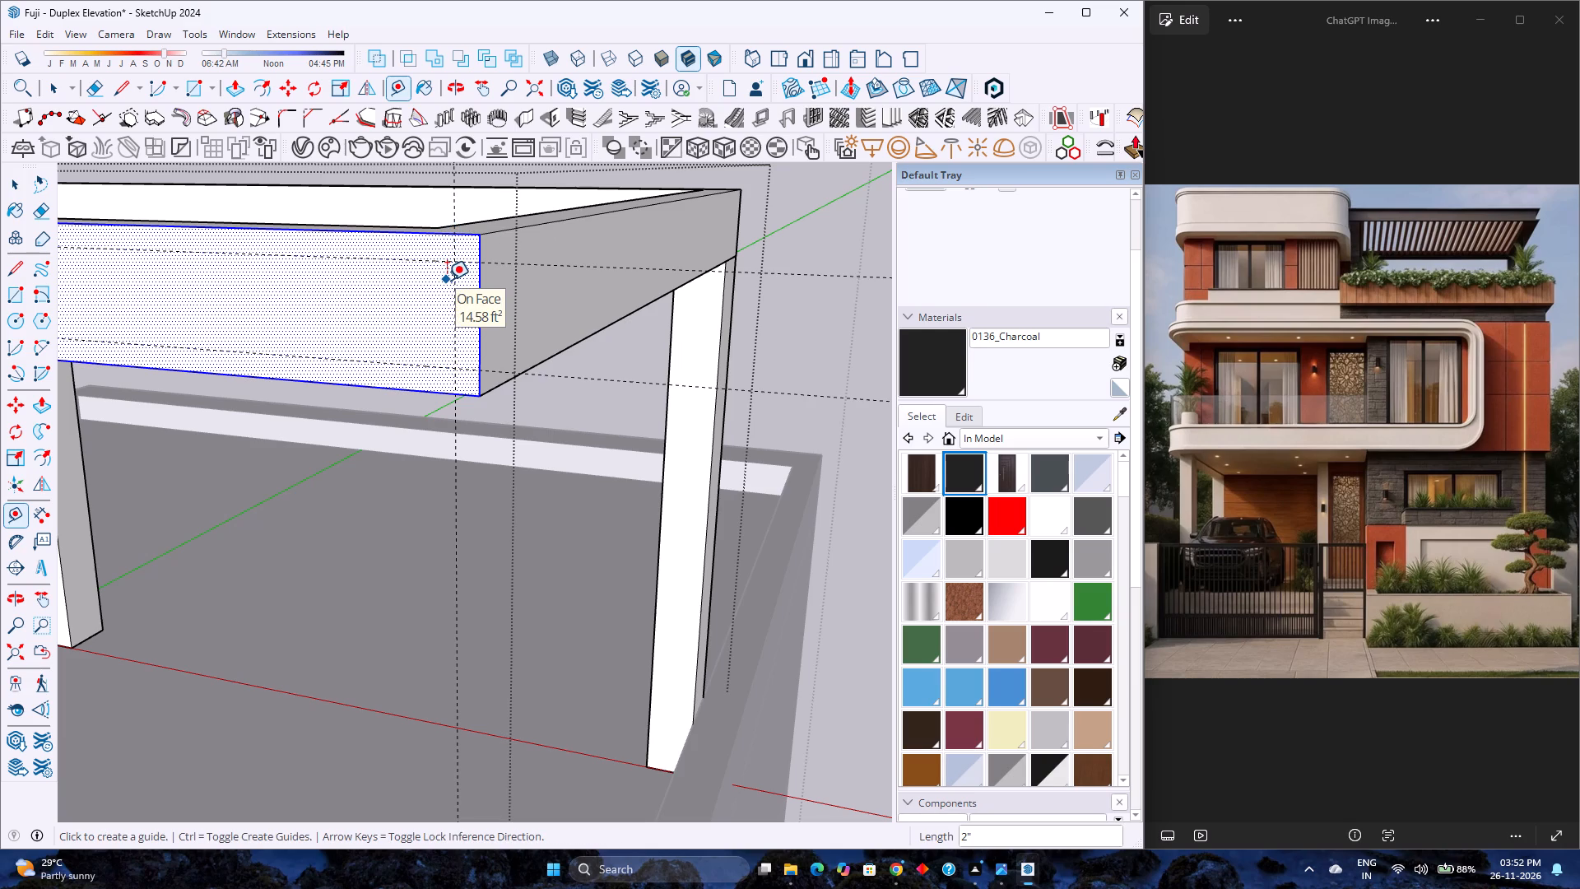
Draw a rectangle on the frame's front face, from the guide intersection to the parapet-side edge, between the top and bottom guides.
{"action": "key", "text": "r"}
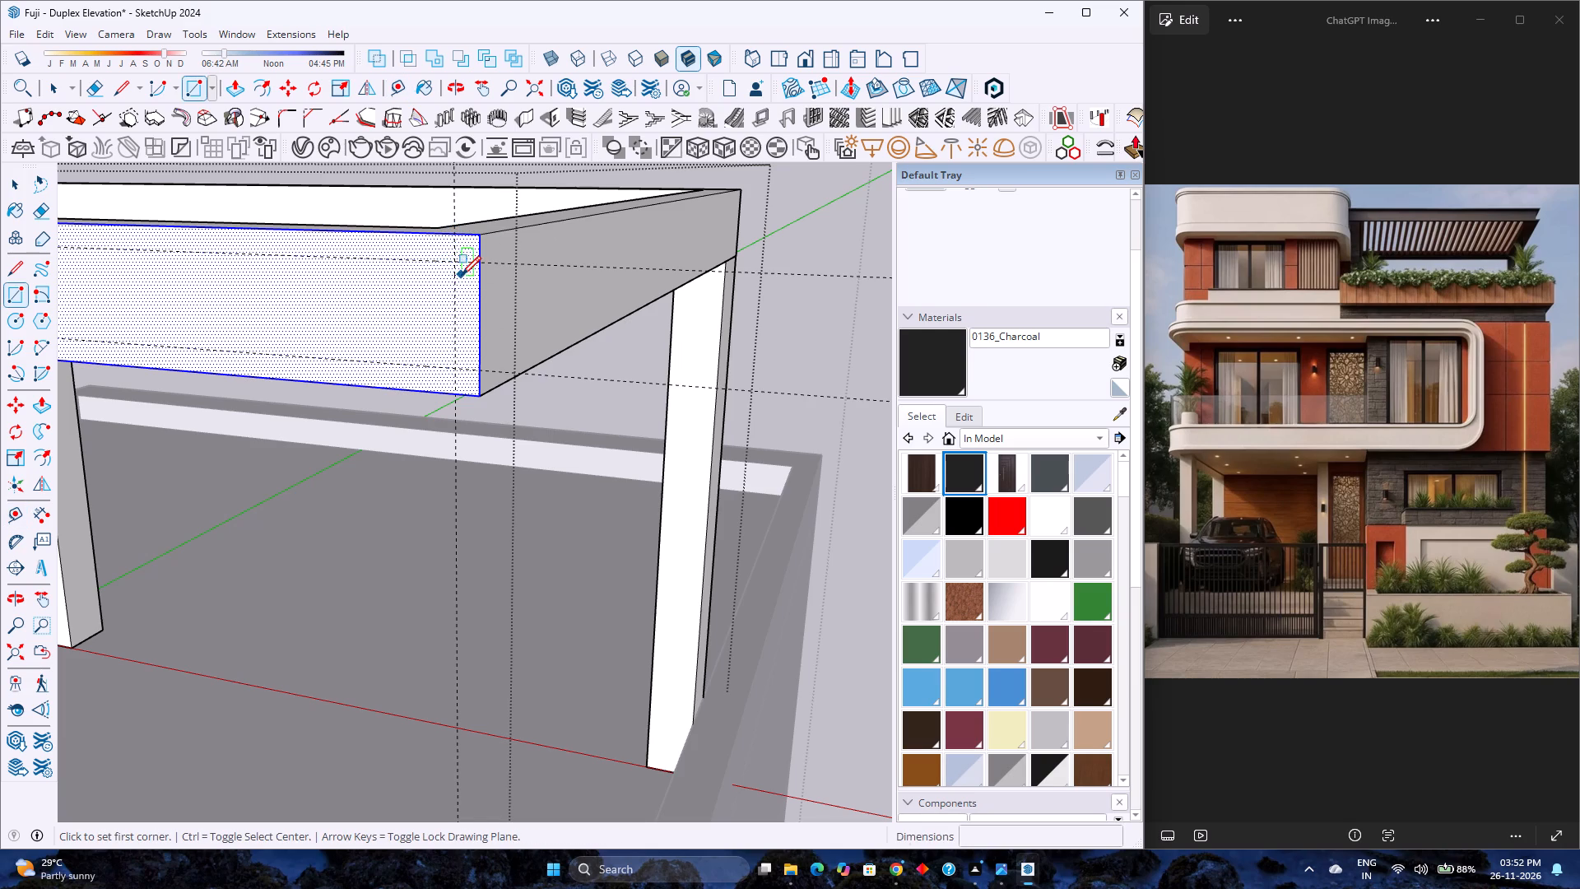
{"action": "left_click", "coordinate": [458, 264]}
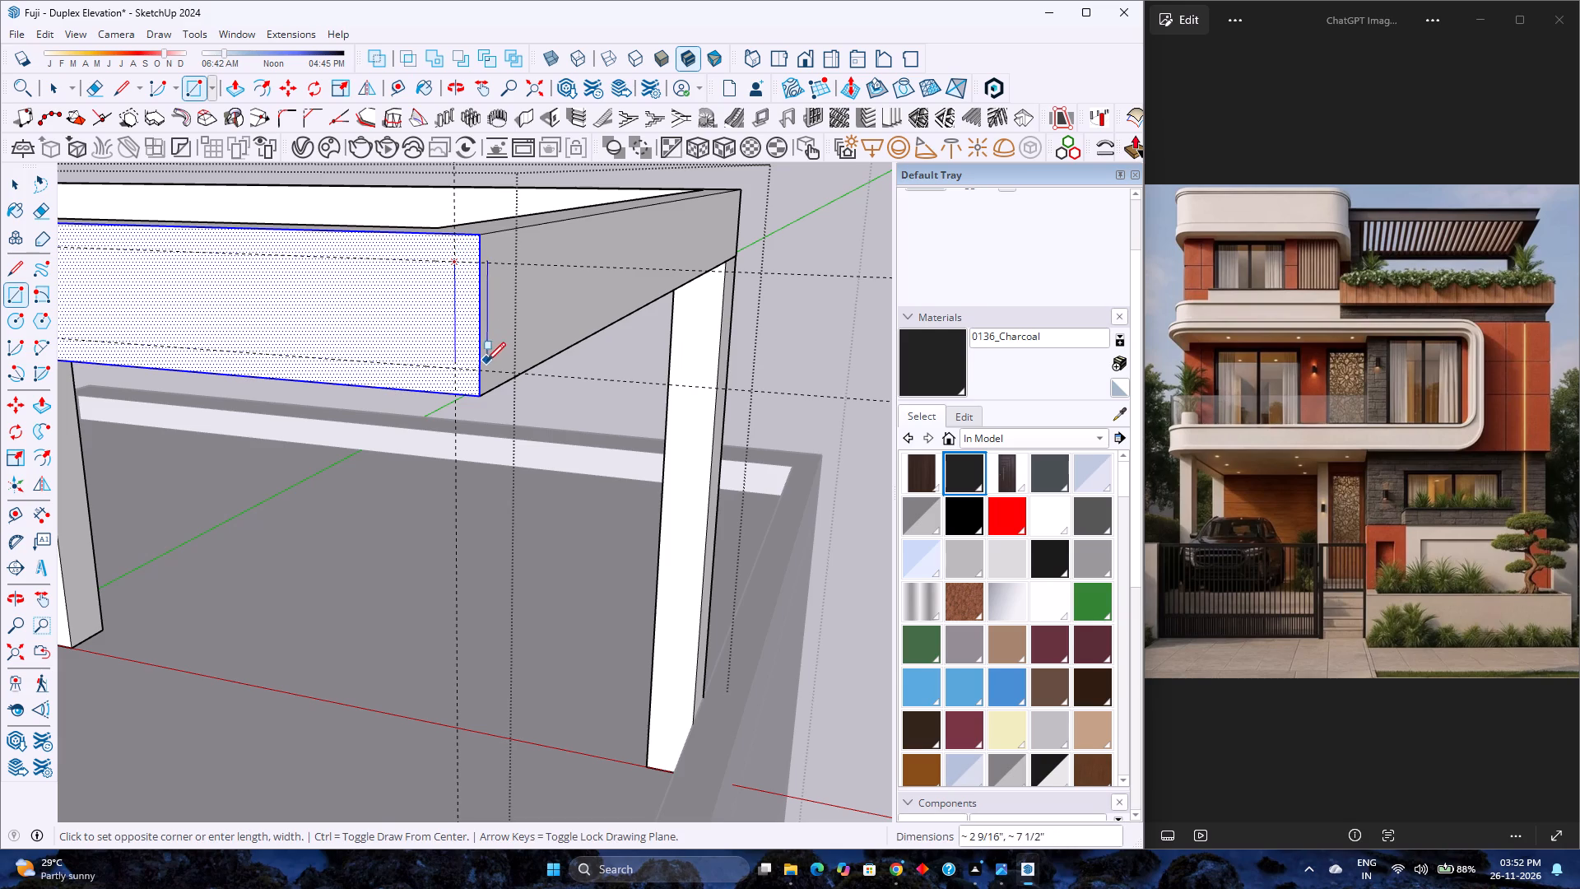
{"action": "left_click", "coordinate": [483, 368]}
{"action": "key", "text": "space"}
Run Follow Me with the small end rectangle along the frame's four outer top edges to carve a recessed band around it.
{"action": "middle_click_drag", "start_coordinate": [475, 277], "coordinate": [498, 370]}
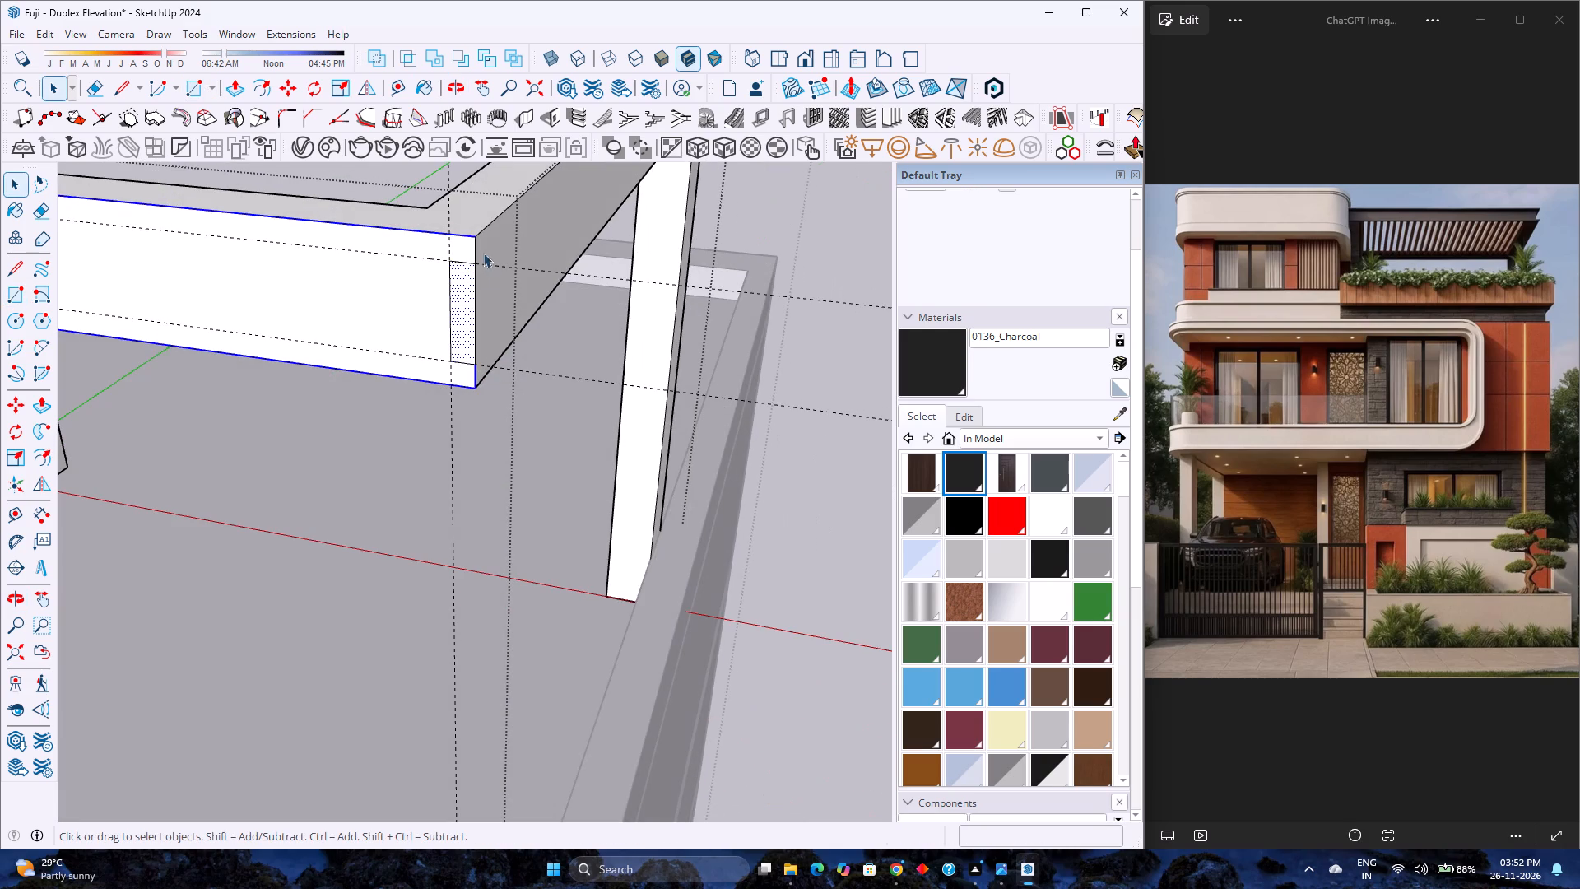
{"action": "left_click", "coordinate": [479, 218]}
{"action": "scroll", "coordinate": [487, 228], "scroll_direction": "down", "scroll_amount": 4}
{"action": "middle_click_drag", "start_coordinate": [487, 228], "coordinate": [535, 325], "text": "shift"}
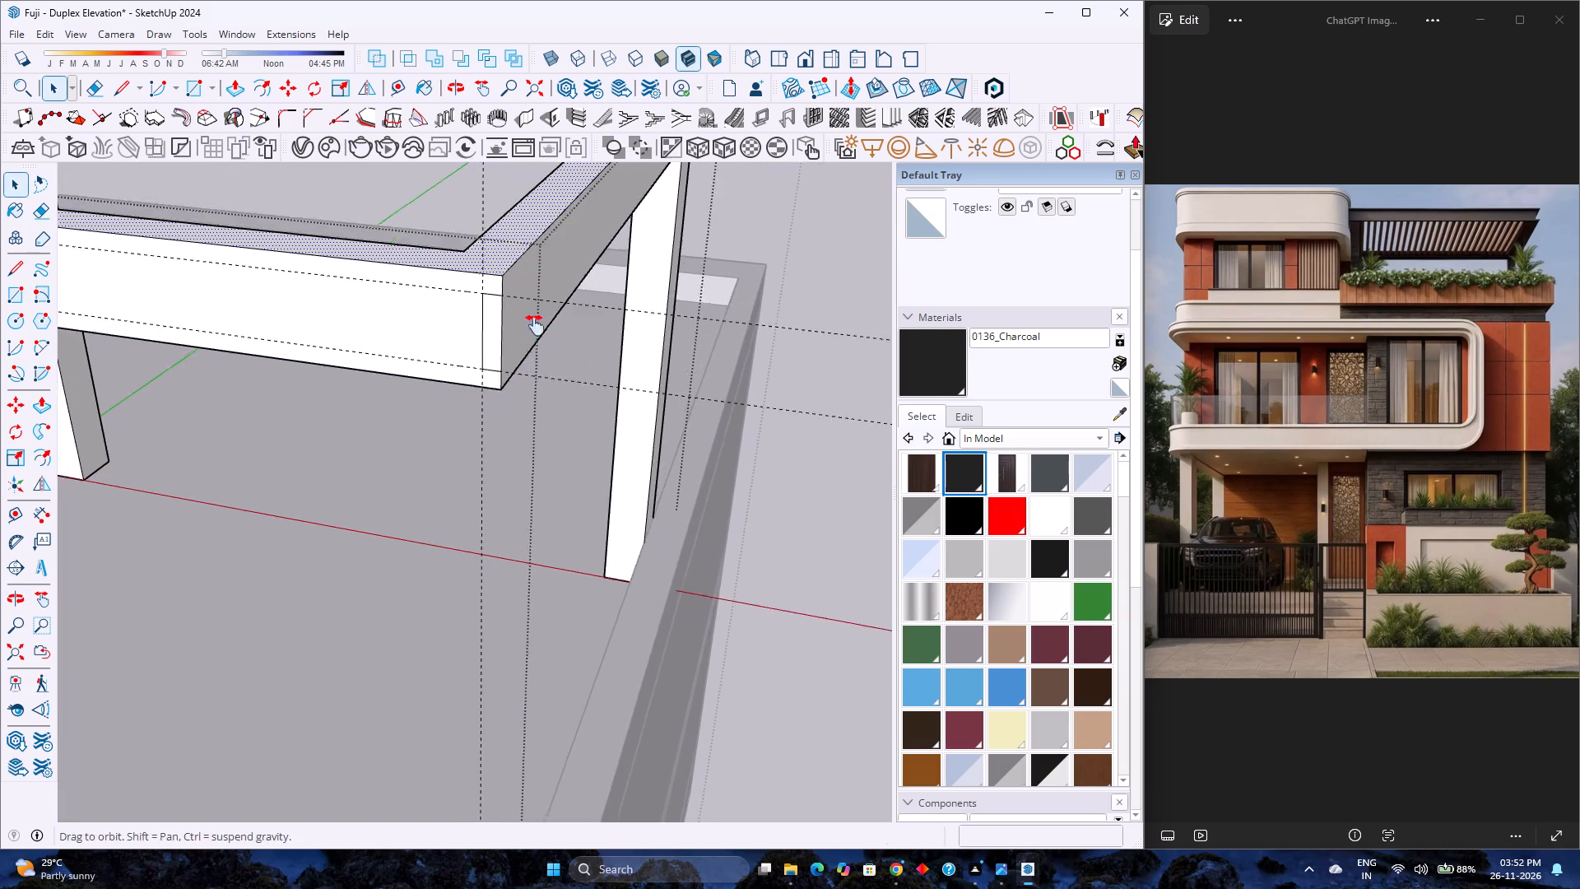
{"action": "middle_click_drag", "start_coordinate": [535, 325], "coordinate": [554, 377], "text": "shift"}
{"action": "middle_click", "coordinate": [554, 377], "text": "shift"}
{"action": "left_click", "coordinate": [551, 376]}
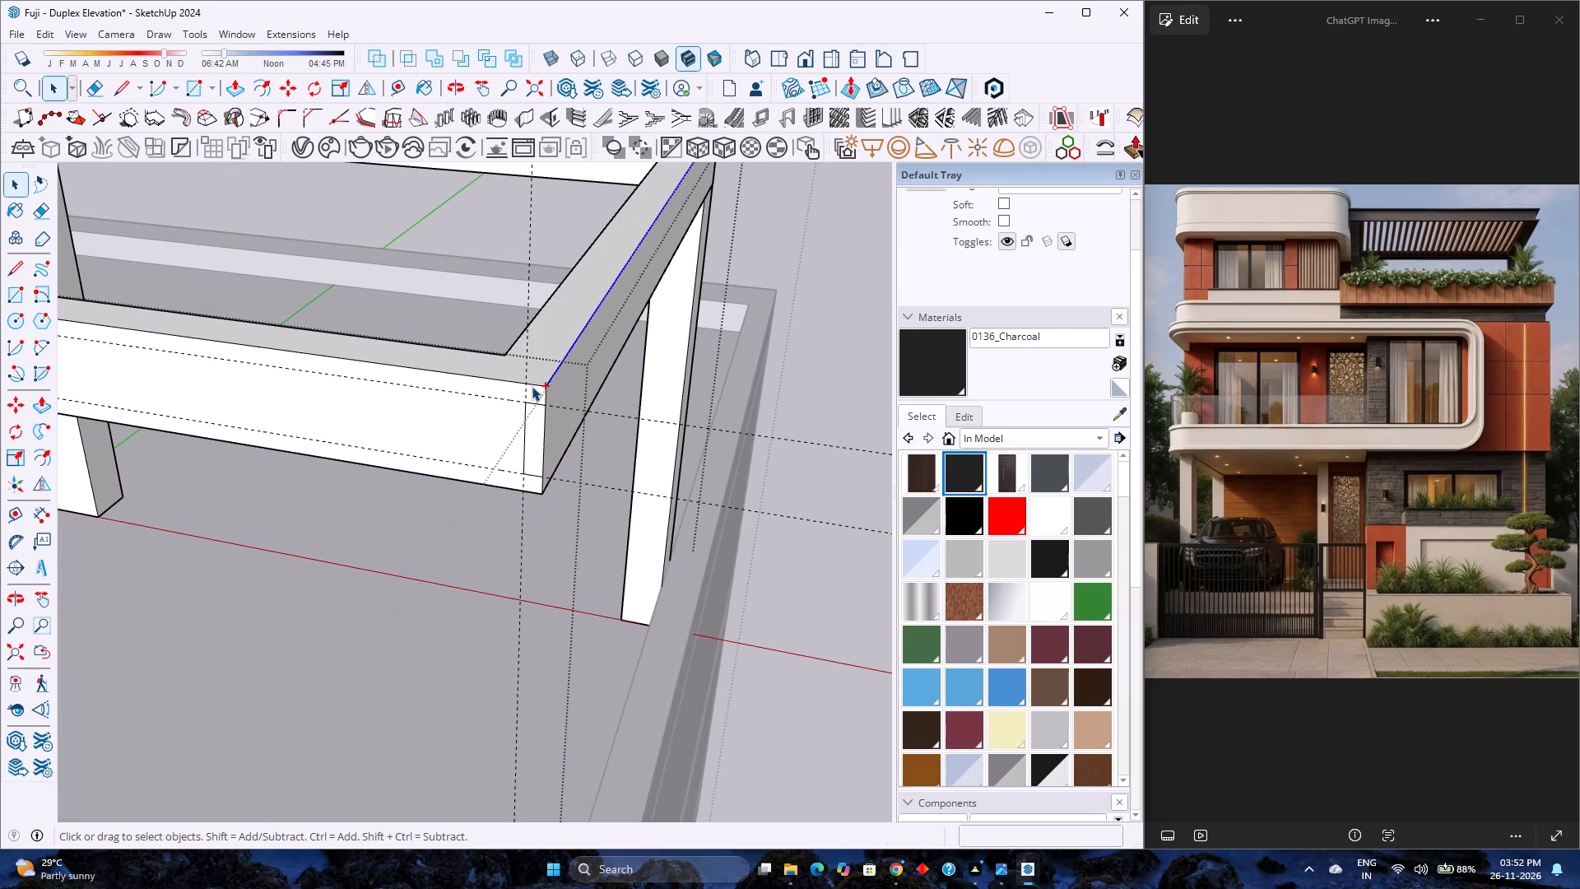
{"action": "left_click", "coordinate": [527, 382], "text": "ctrl"}
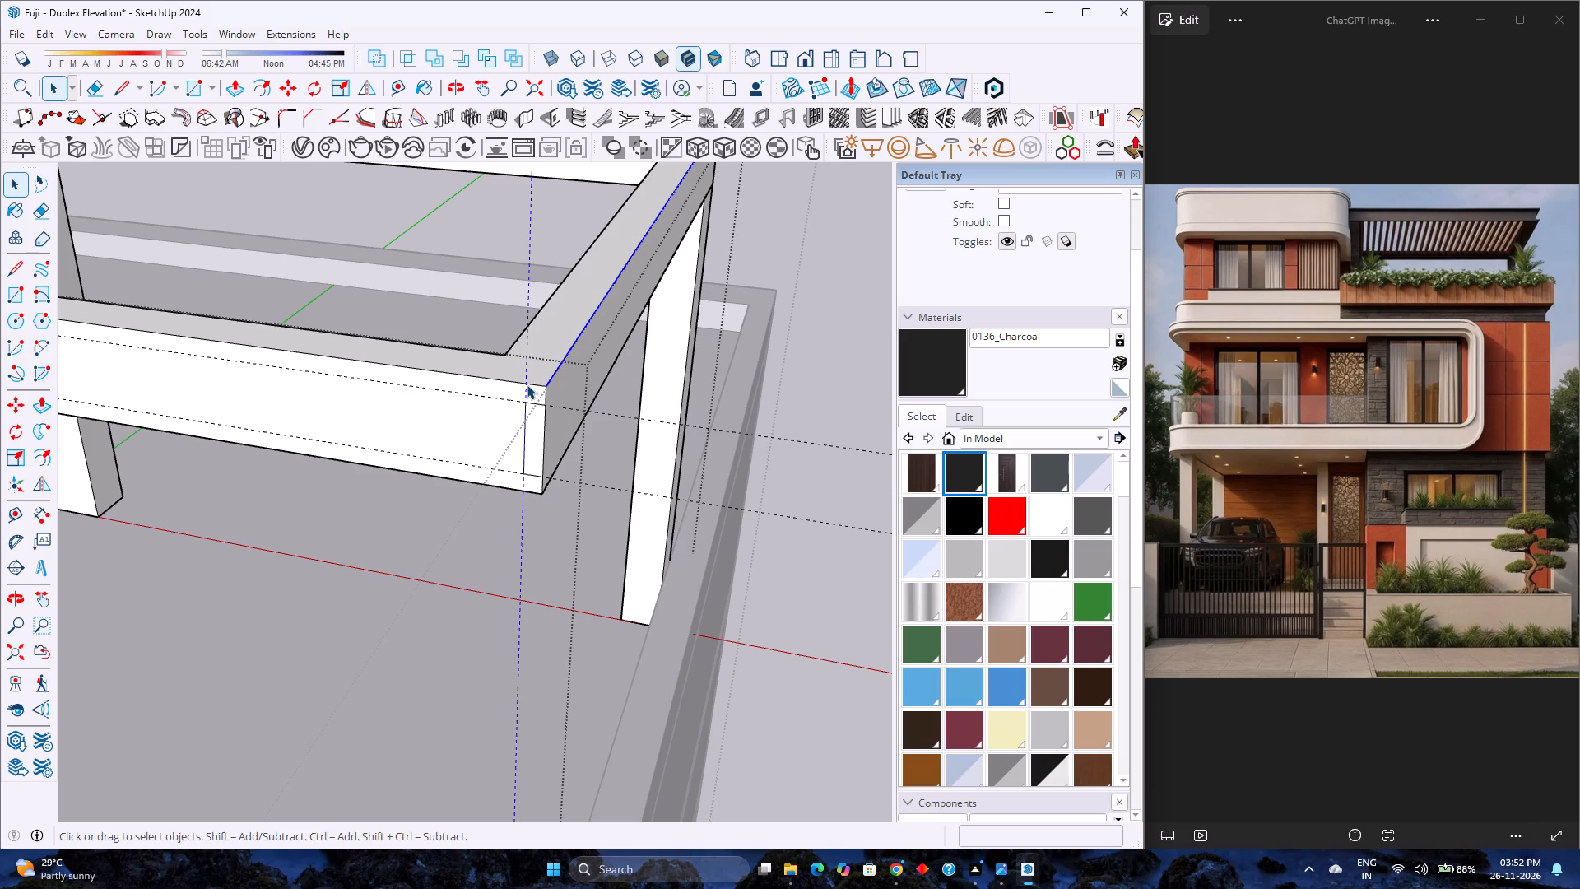
{"action": "left_click", "coordinate": [512, 379]}
{"action": "left_click", "coordinate": [513, 380]}
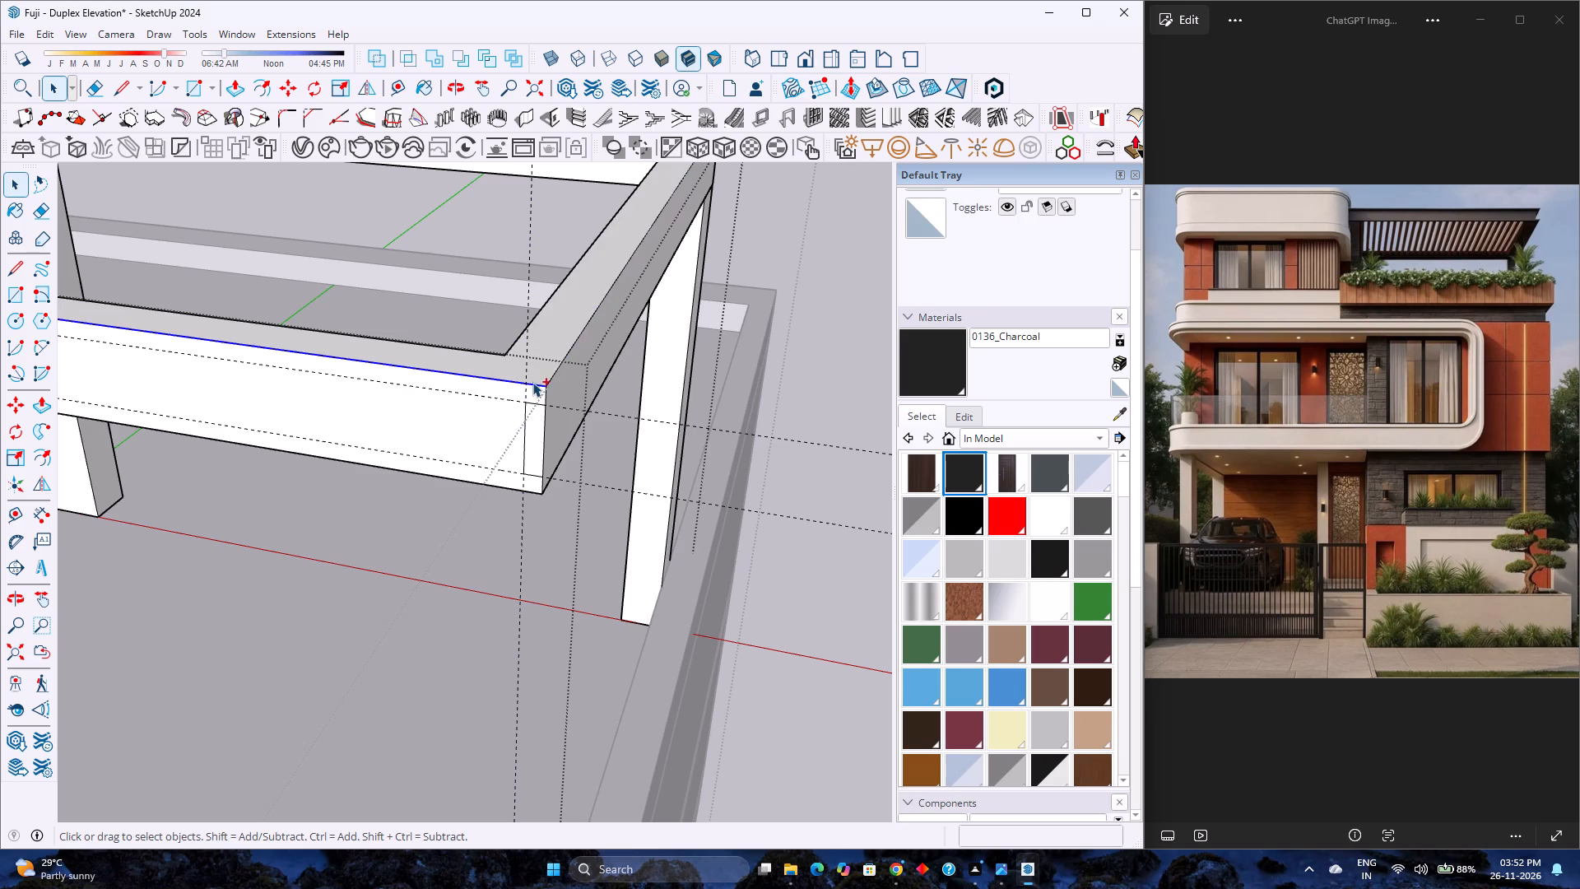
{"action": "left_click", "coordinate": [552, 375], "text": "ctrl"}
{"action": "scroll", "coordinate": [582, 390], "scroll_direction": "down", "scroll_amount": 4}
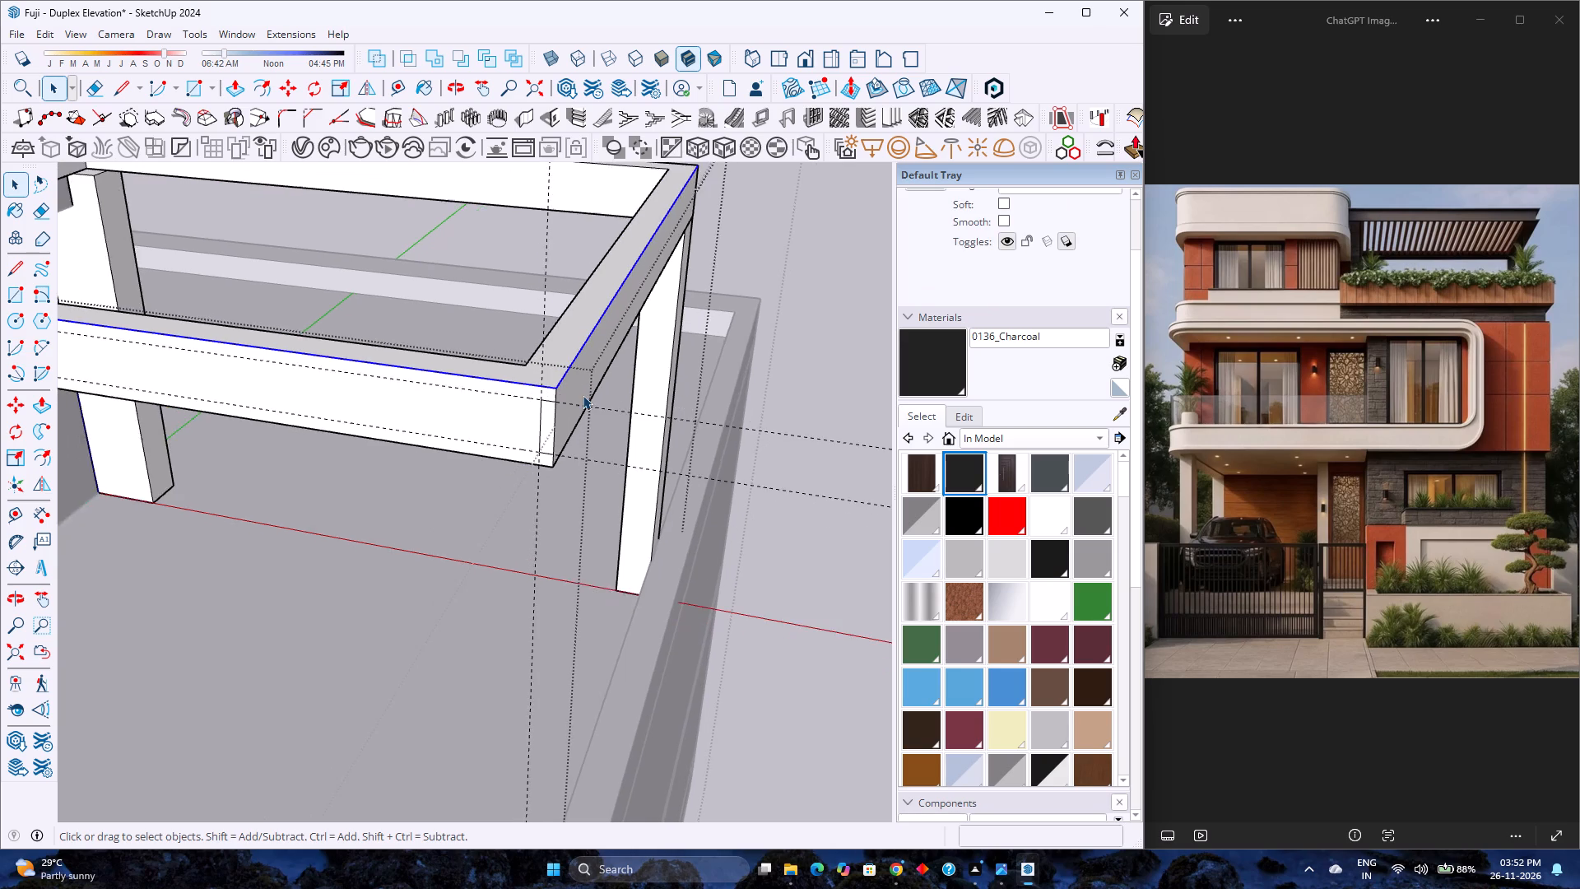
{"action": "scroll", "coordinate": [583, 395], "scroll_direction": "down", "scroll_amount": 7}
{"action": "middle_click_drag", "start_coordinate": [592, 384], "coordinate": [850, 490], "text": "shift"}
{"action": "middle_click", "coordinate": [850, 490], "text": "shift"}
{"action": "scroll", "coordinate": [225, 383], "scroll_direction": "up", "scroll_amount": 4}
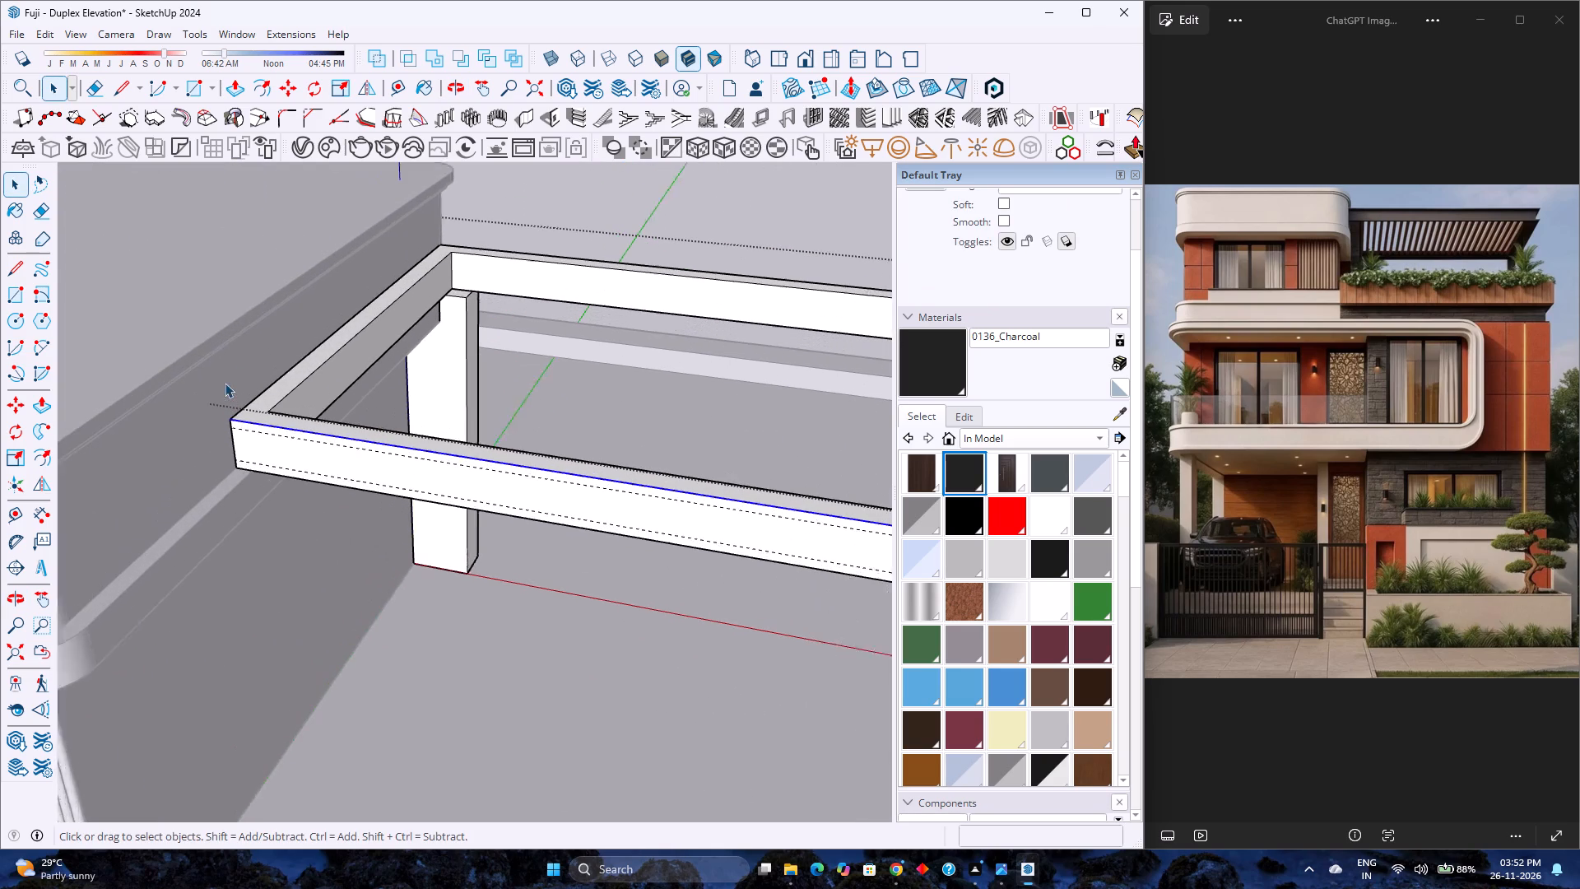
{"action": "left_click", "coordinate": [279, 384], "text": "ctrl"}
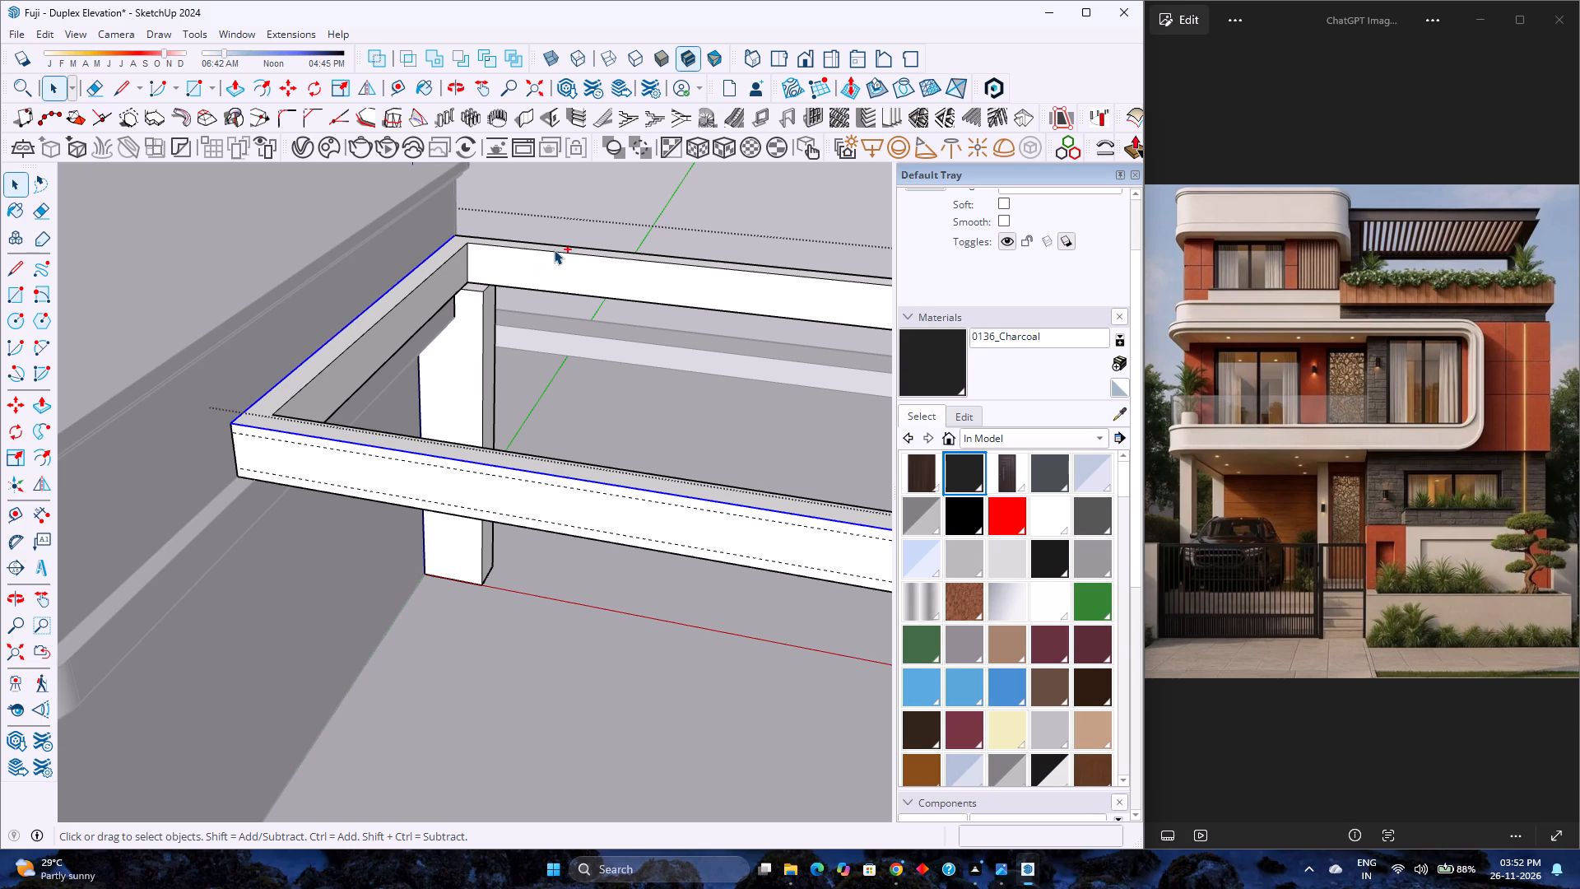
{"action": "left_click", "coordinate": [555, 244], "text": "ctrl"}
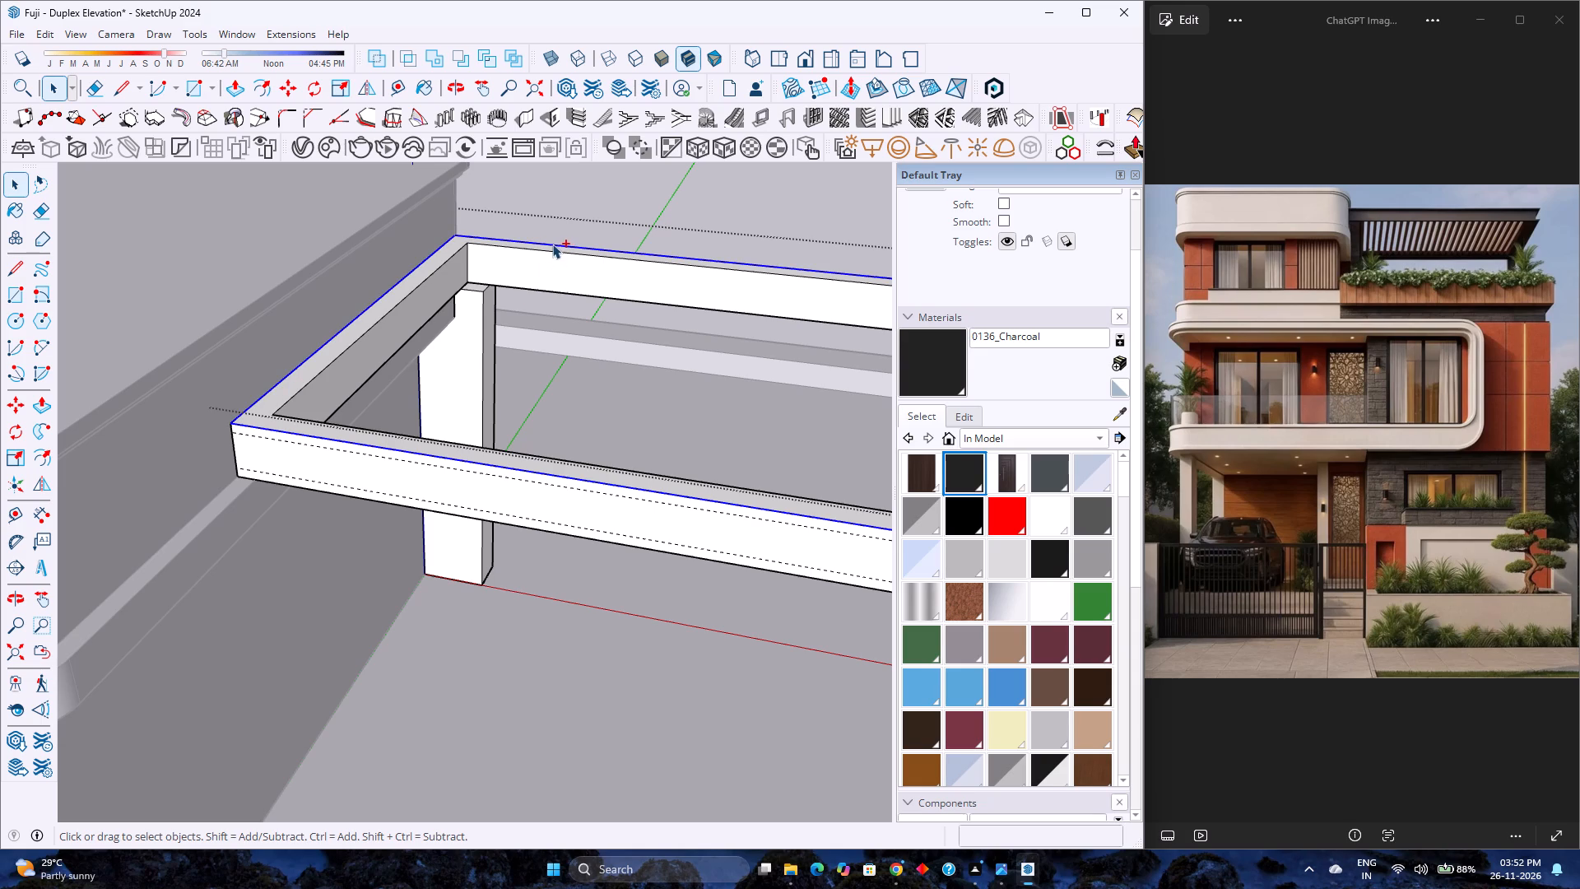
{"action": "scroll", "coordinate": [273, 314], "scroll_direction": "down", "scroll_amount": 4}
{"action": "left_click", "coordinate": [46, 432]}
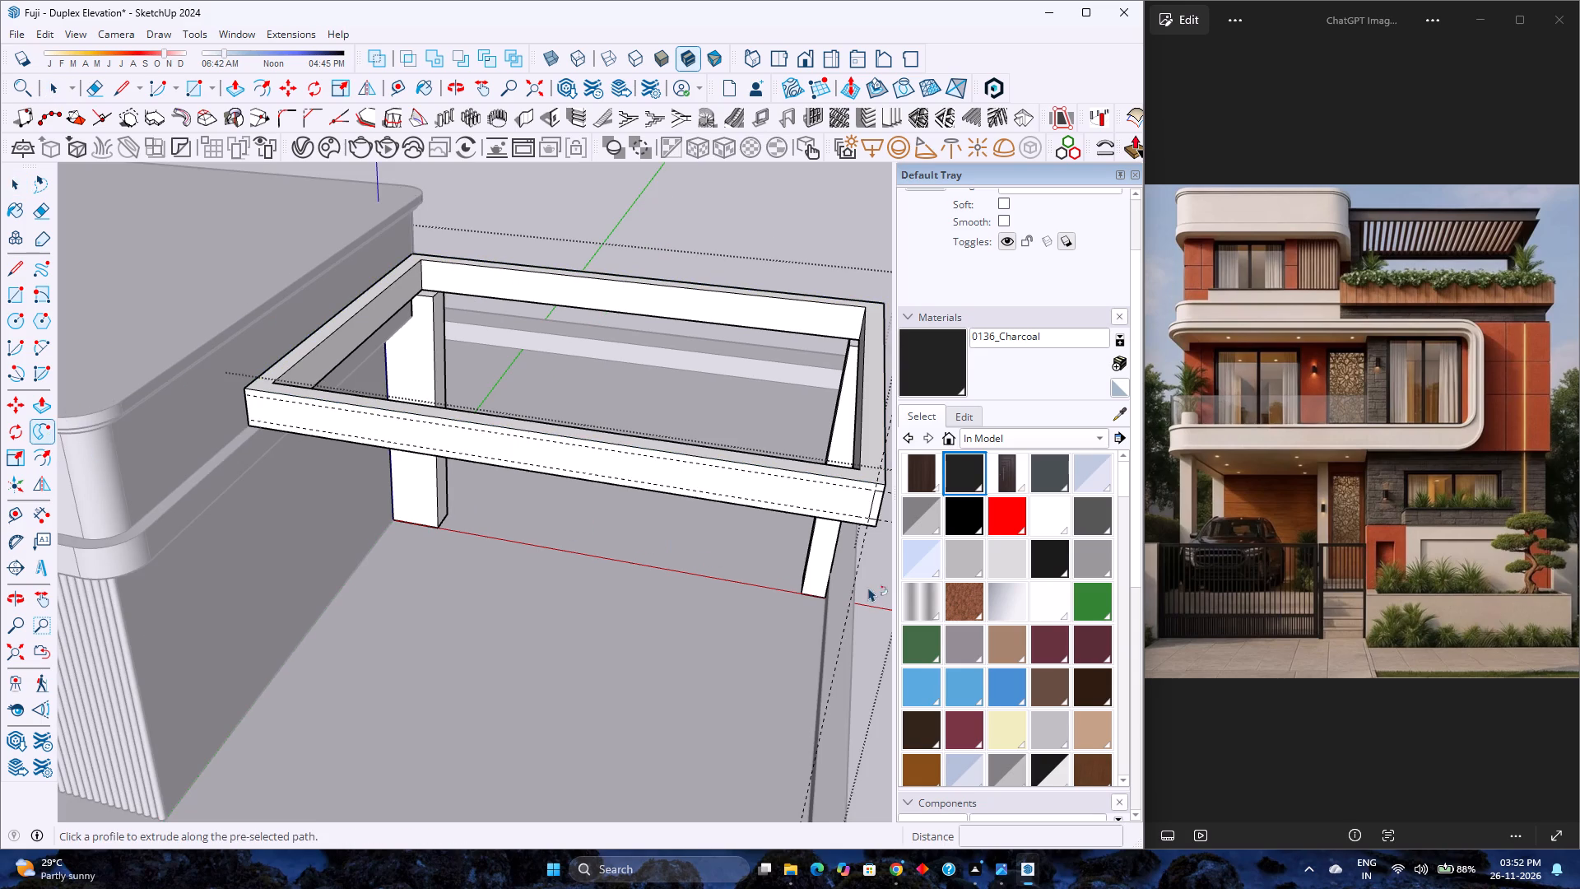
{"action": "scroll", "coordinate": [876, 560], "scroll_direction": "up", "scroll_amount": 3}
{"action": "left_click", "coordinate": [874, 485]}
{"action": "scroll", "coordinate": [489, 505], "scroll_direction": "down", "scroll_amount": 4}
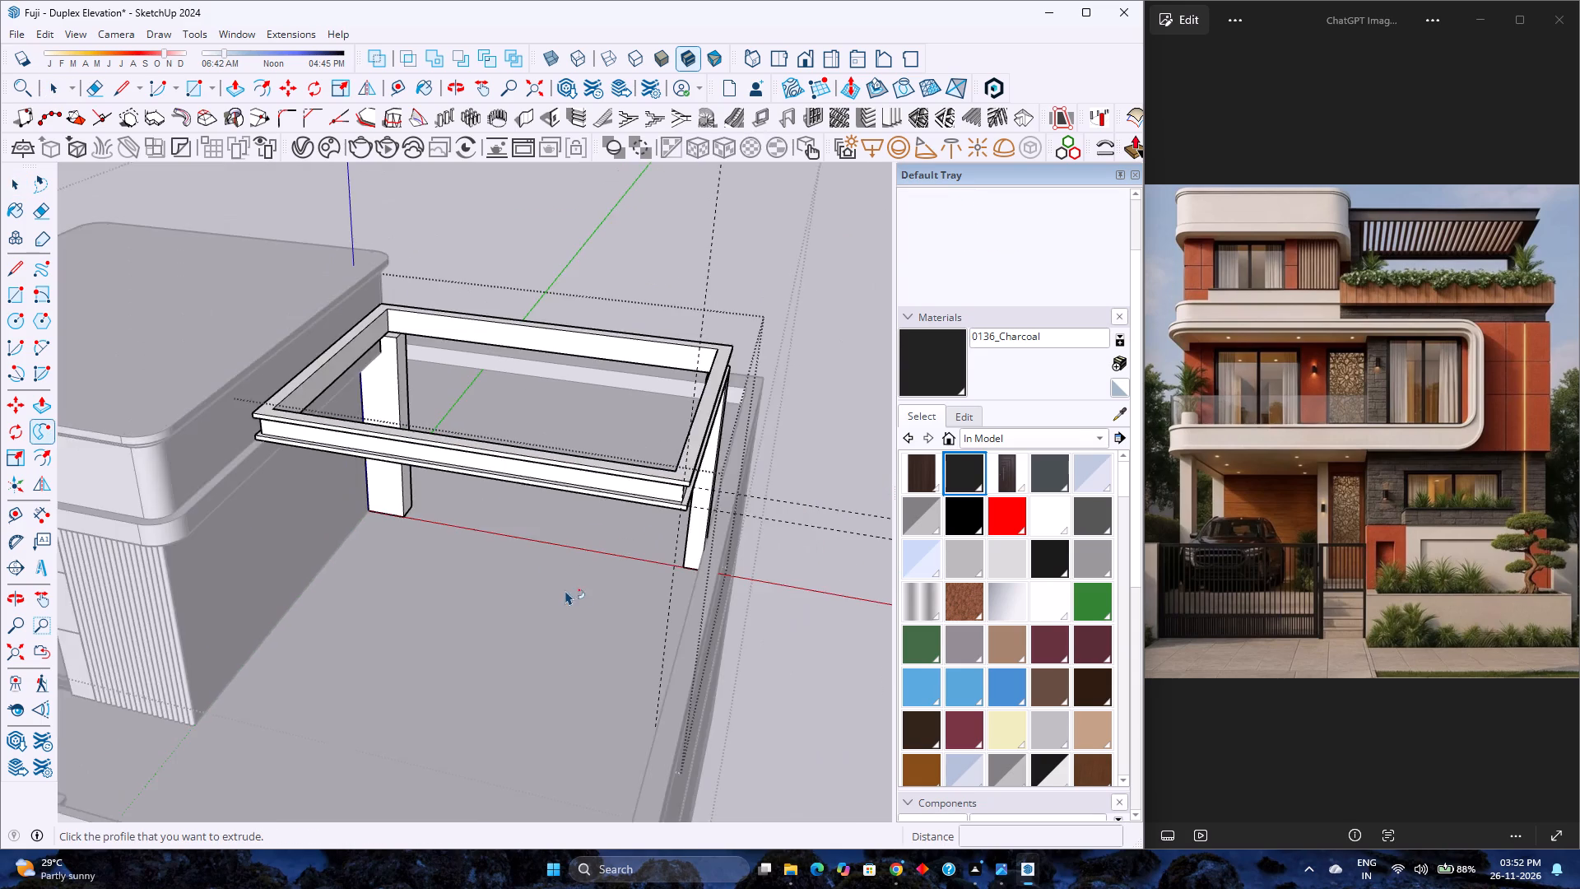
Delete all the construction guides.
{"action": "middle_click_drag", "start_coordinate": [555, 590], "coordinate": [483, 488]}
{"action": "key", "text": "space"}
{"action": "scroll", "coordinate": [500, 439], "scroll_direction": "up", "scroll_amount": 3}
{"action": "middle_click_drag", "start_coordinate": [504, 439], "coordinate": [552, 519]}
{"action": "scroll", "coordinate": [539, 504], "scroll_direction": "down", "scroll_amount": 4}
{"action": "left_click", "coordinate": [51, 35]}
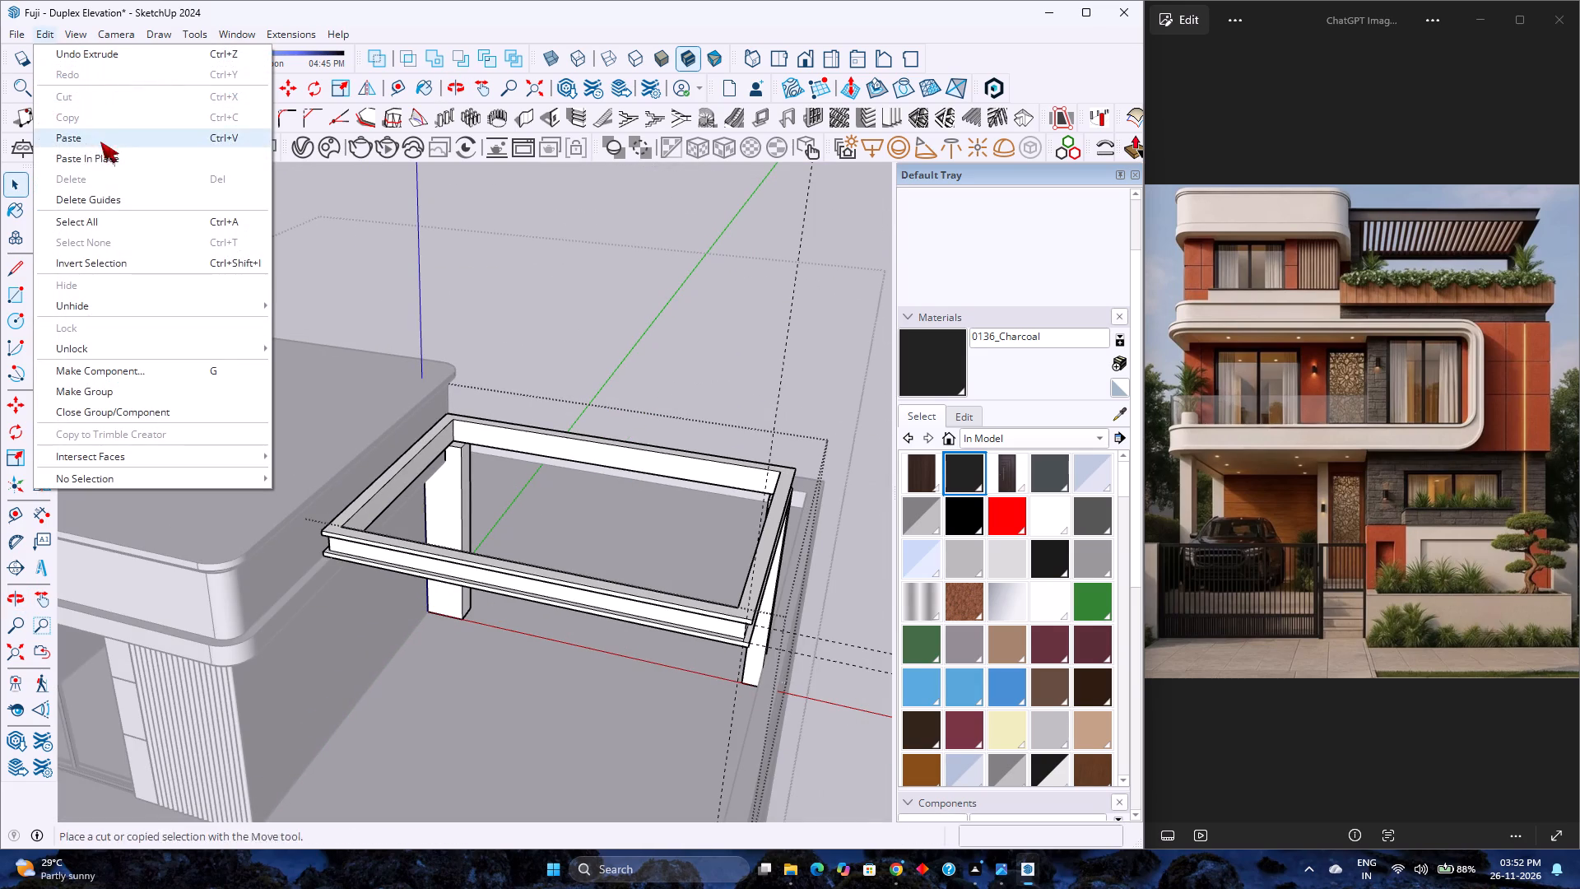
{"action": "left_click", "coordinate": [114, 197]}
Close the pergola group to return to editing the whole model.
{"action": "scroll", "coordinate": [285, 421], "scroll_direction": "down", "scroll_amount": 3}
{"action": "middle_click_drag", "start_coordinate": [327, 488], "coordinate": [337, 392]}
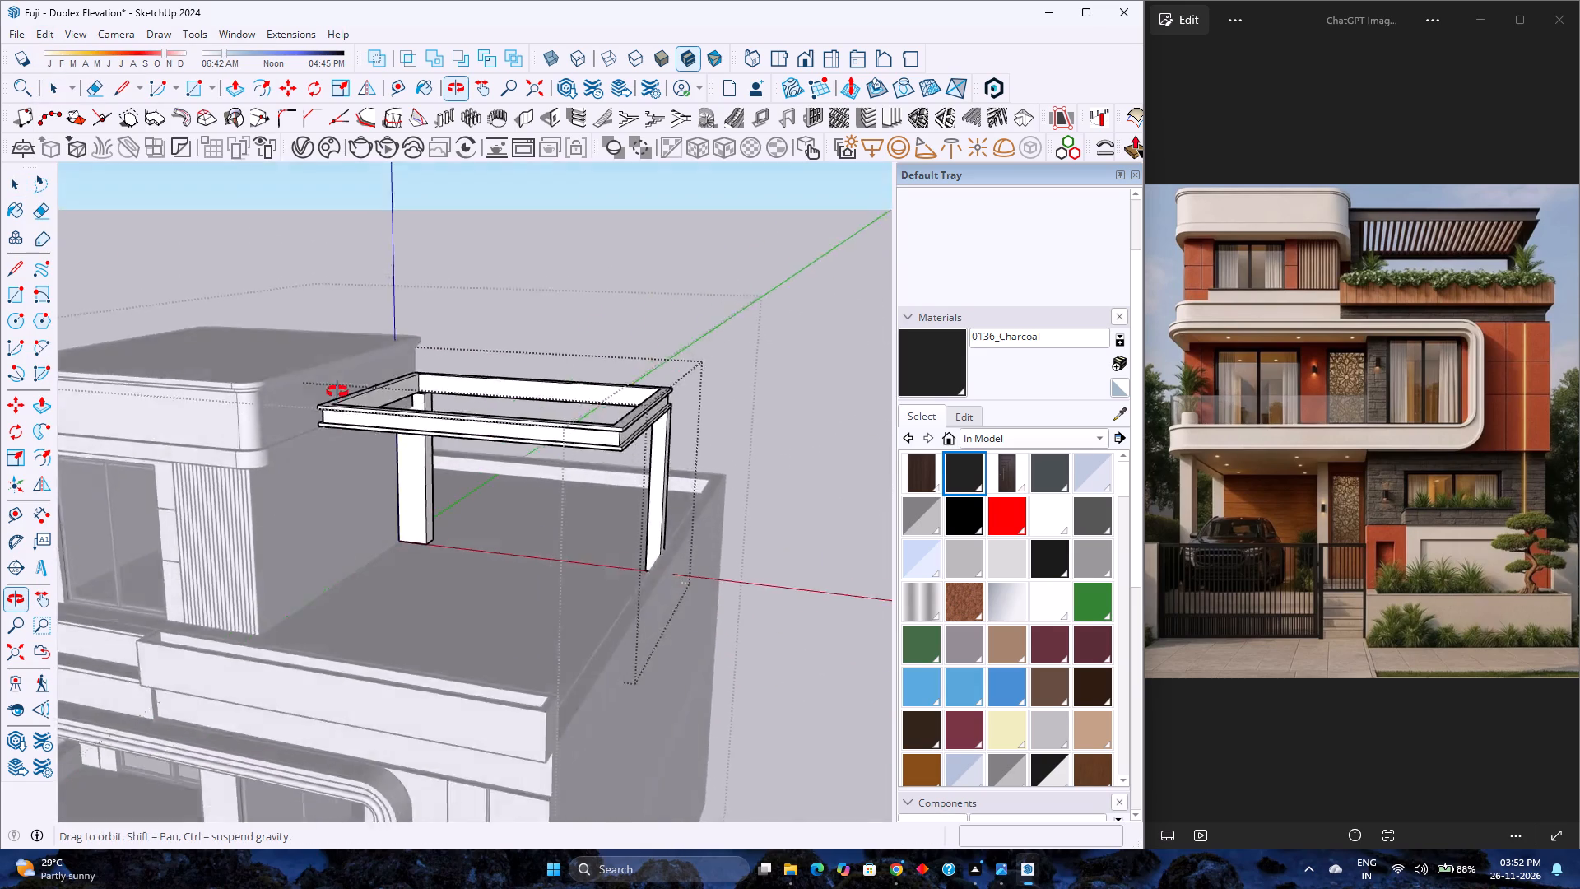
{"action": "middle_click_drag", "start_coordinate": [337, 392], "coordinate": [509, 274]}
{"action": "middle_click_drag", "start_coordinate": [506, 268], "coordinate": [430, 284]}
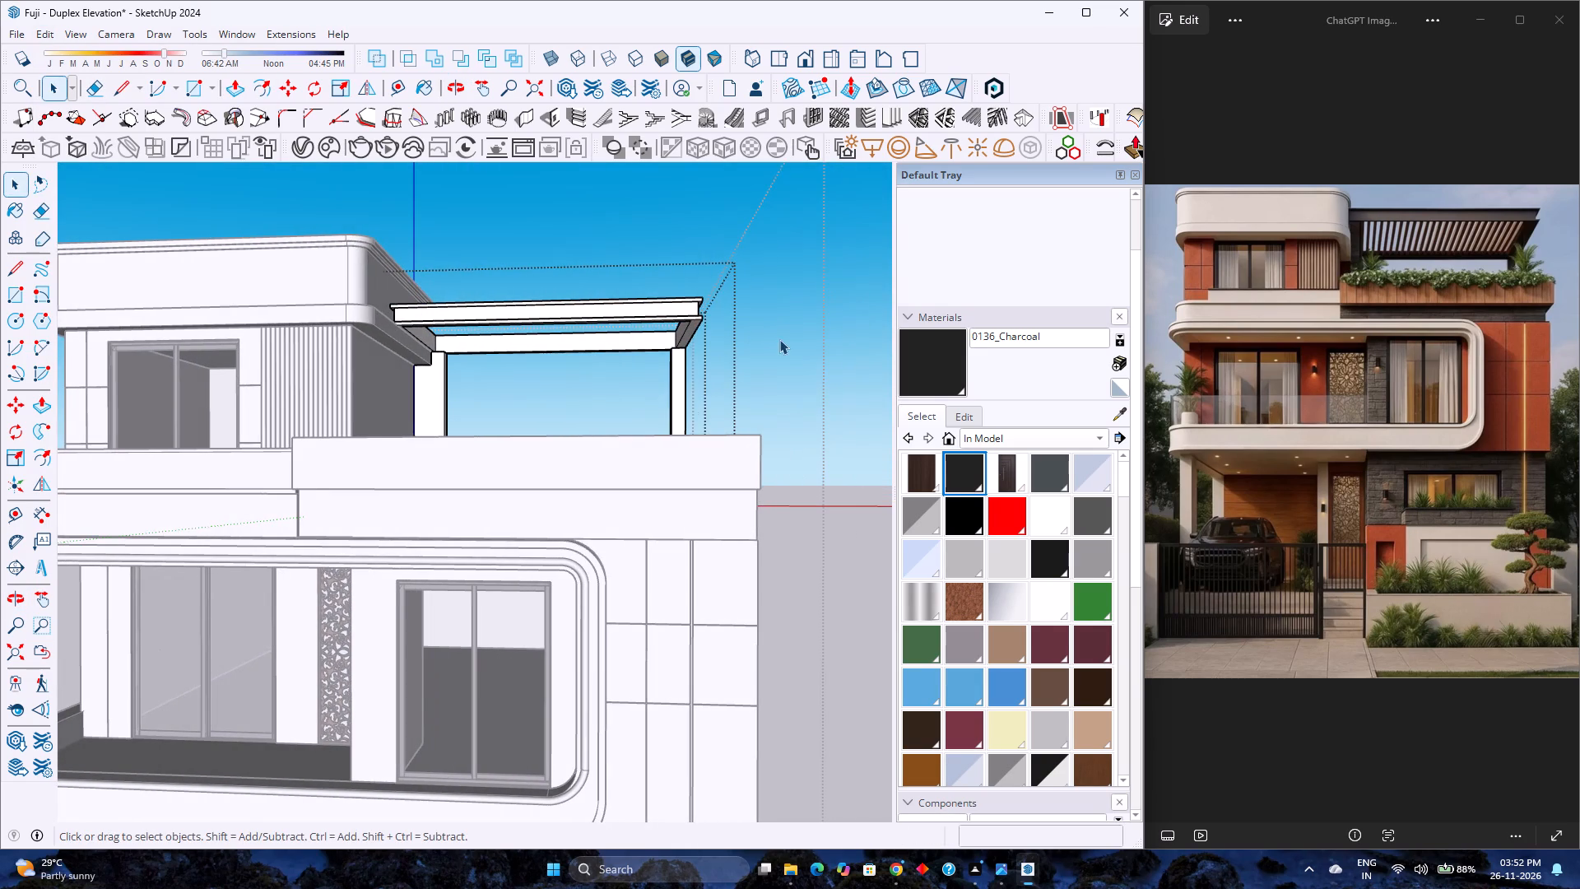
{"action": "left_click", "coordinate": [779, 339]}
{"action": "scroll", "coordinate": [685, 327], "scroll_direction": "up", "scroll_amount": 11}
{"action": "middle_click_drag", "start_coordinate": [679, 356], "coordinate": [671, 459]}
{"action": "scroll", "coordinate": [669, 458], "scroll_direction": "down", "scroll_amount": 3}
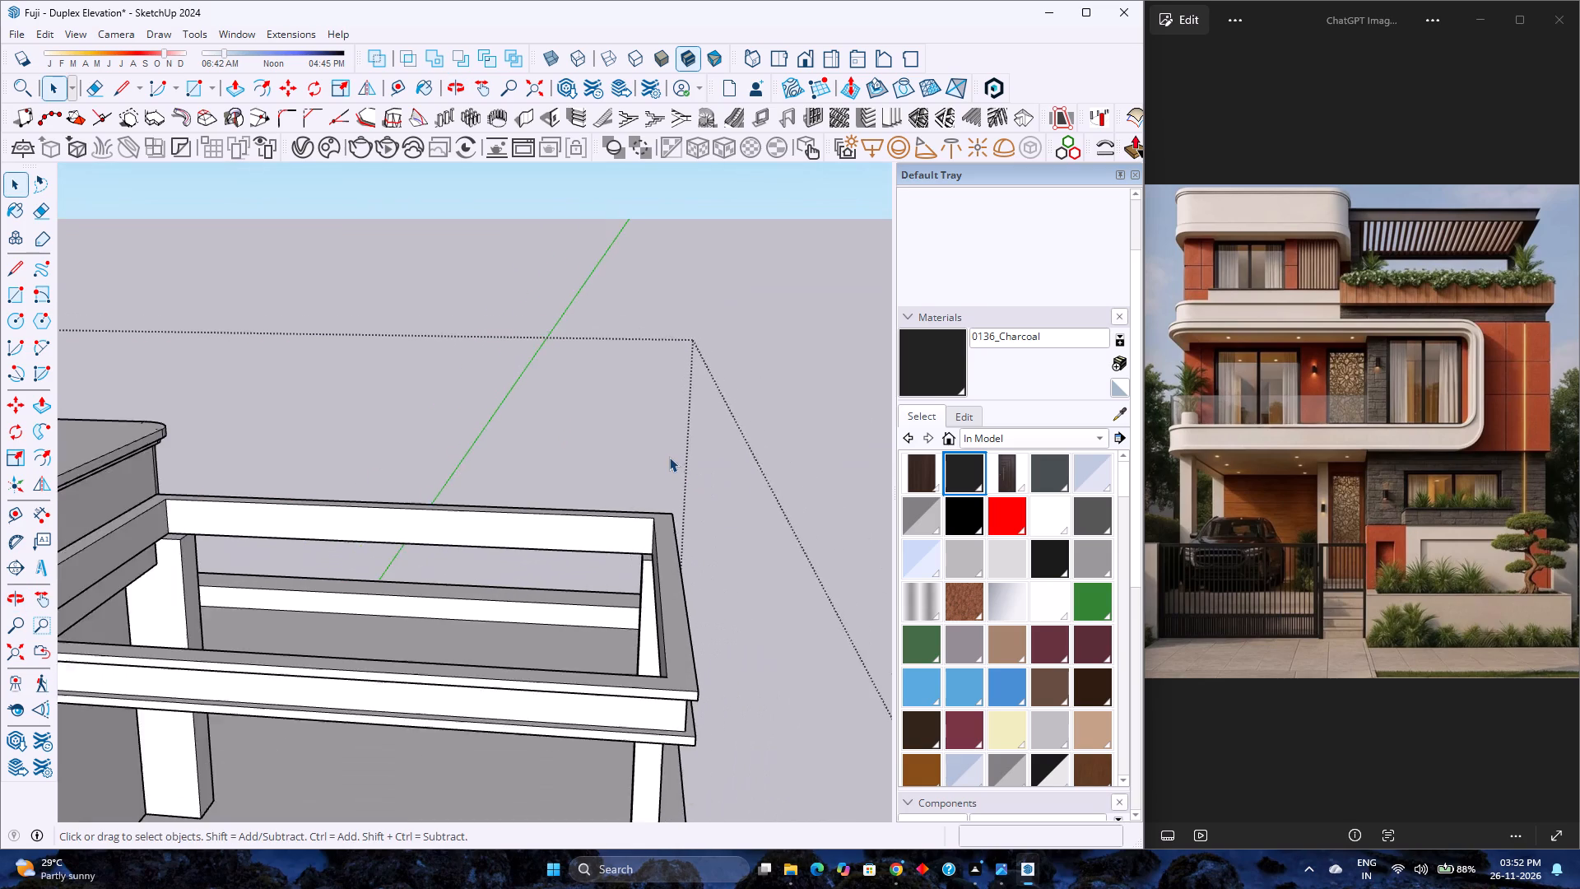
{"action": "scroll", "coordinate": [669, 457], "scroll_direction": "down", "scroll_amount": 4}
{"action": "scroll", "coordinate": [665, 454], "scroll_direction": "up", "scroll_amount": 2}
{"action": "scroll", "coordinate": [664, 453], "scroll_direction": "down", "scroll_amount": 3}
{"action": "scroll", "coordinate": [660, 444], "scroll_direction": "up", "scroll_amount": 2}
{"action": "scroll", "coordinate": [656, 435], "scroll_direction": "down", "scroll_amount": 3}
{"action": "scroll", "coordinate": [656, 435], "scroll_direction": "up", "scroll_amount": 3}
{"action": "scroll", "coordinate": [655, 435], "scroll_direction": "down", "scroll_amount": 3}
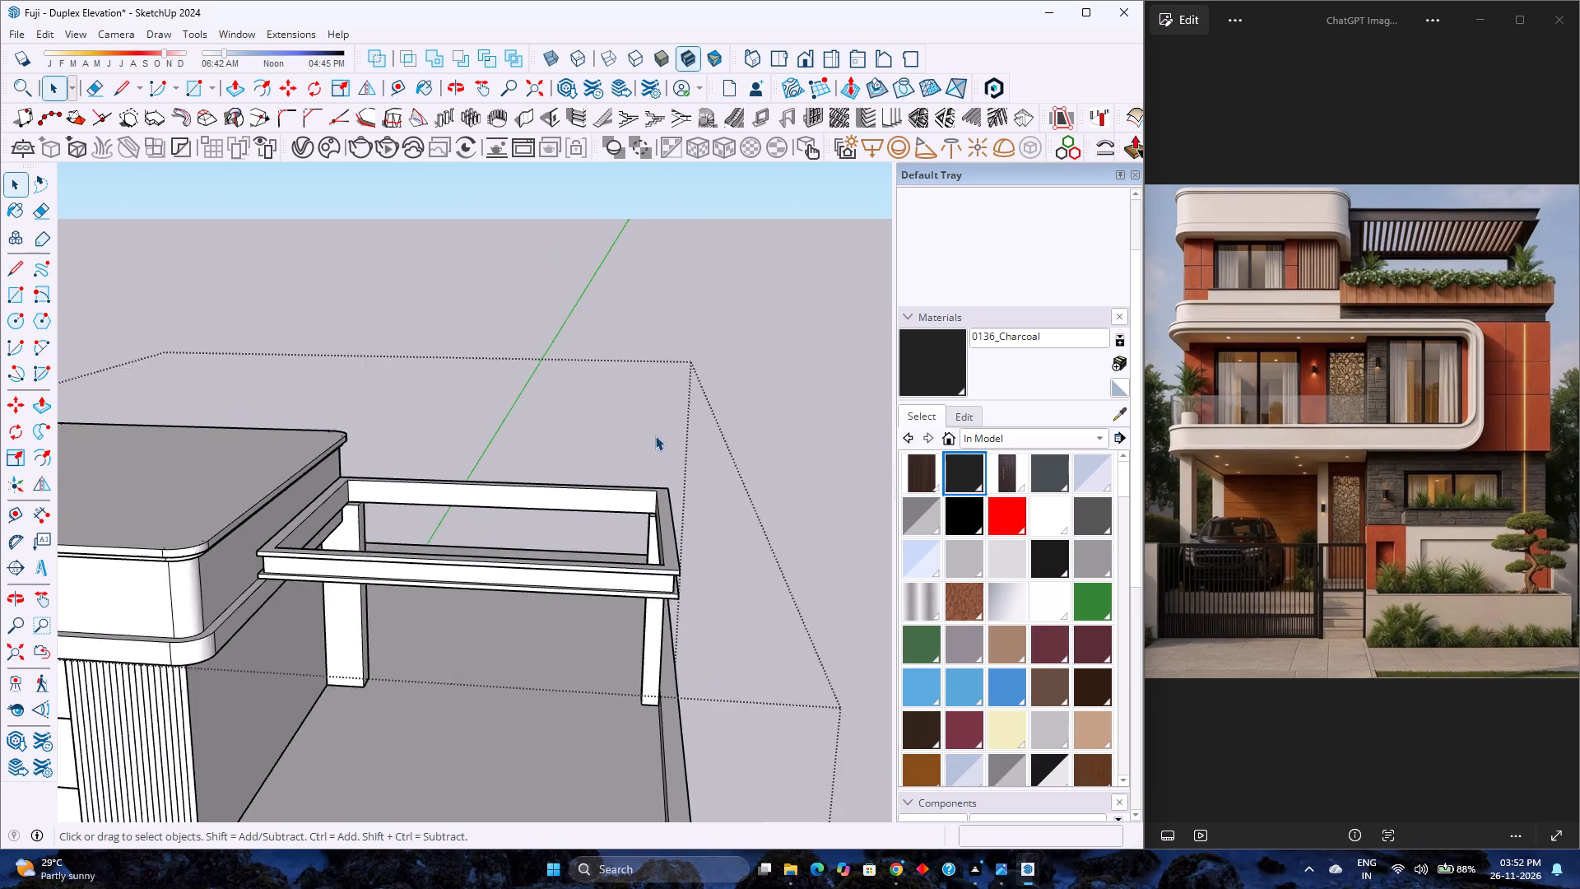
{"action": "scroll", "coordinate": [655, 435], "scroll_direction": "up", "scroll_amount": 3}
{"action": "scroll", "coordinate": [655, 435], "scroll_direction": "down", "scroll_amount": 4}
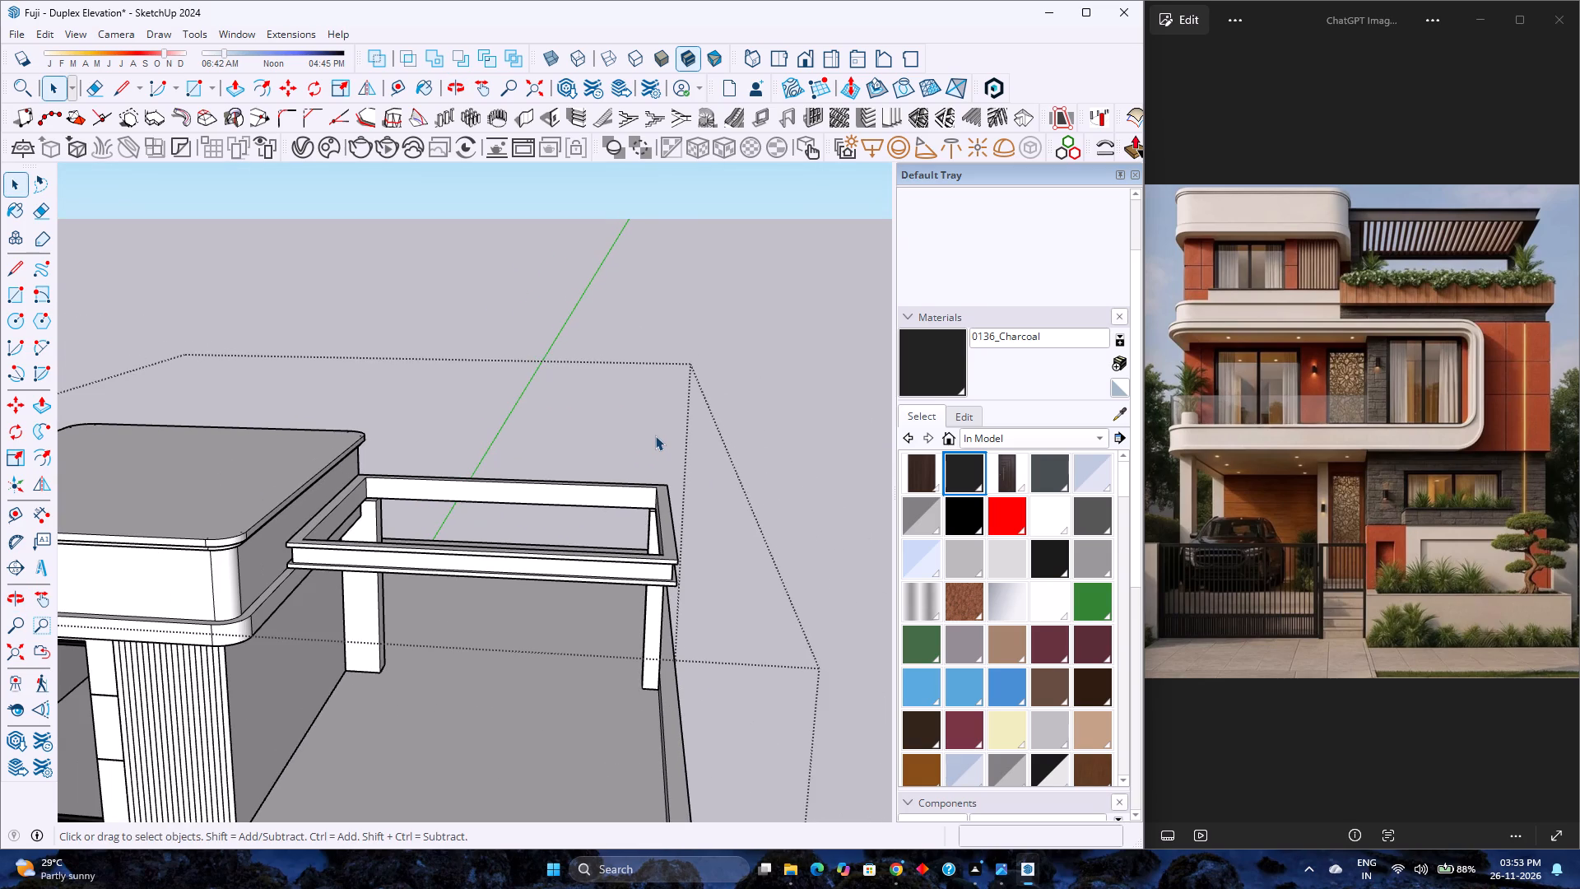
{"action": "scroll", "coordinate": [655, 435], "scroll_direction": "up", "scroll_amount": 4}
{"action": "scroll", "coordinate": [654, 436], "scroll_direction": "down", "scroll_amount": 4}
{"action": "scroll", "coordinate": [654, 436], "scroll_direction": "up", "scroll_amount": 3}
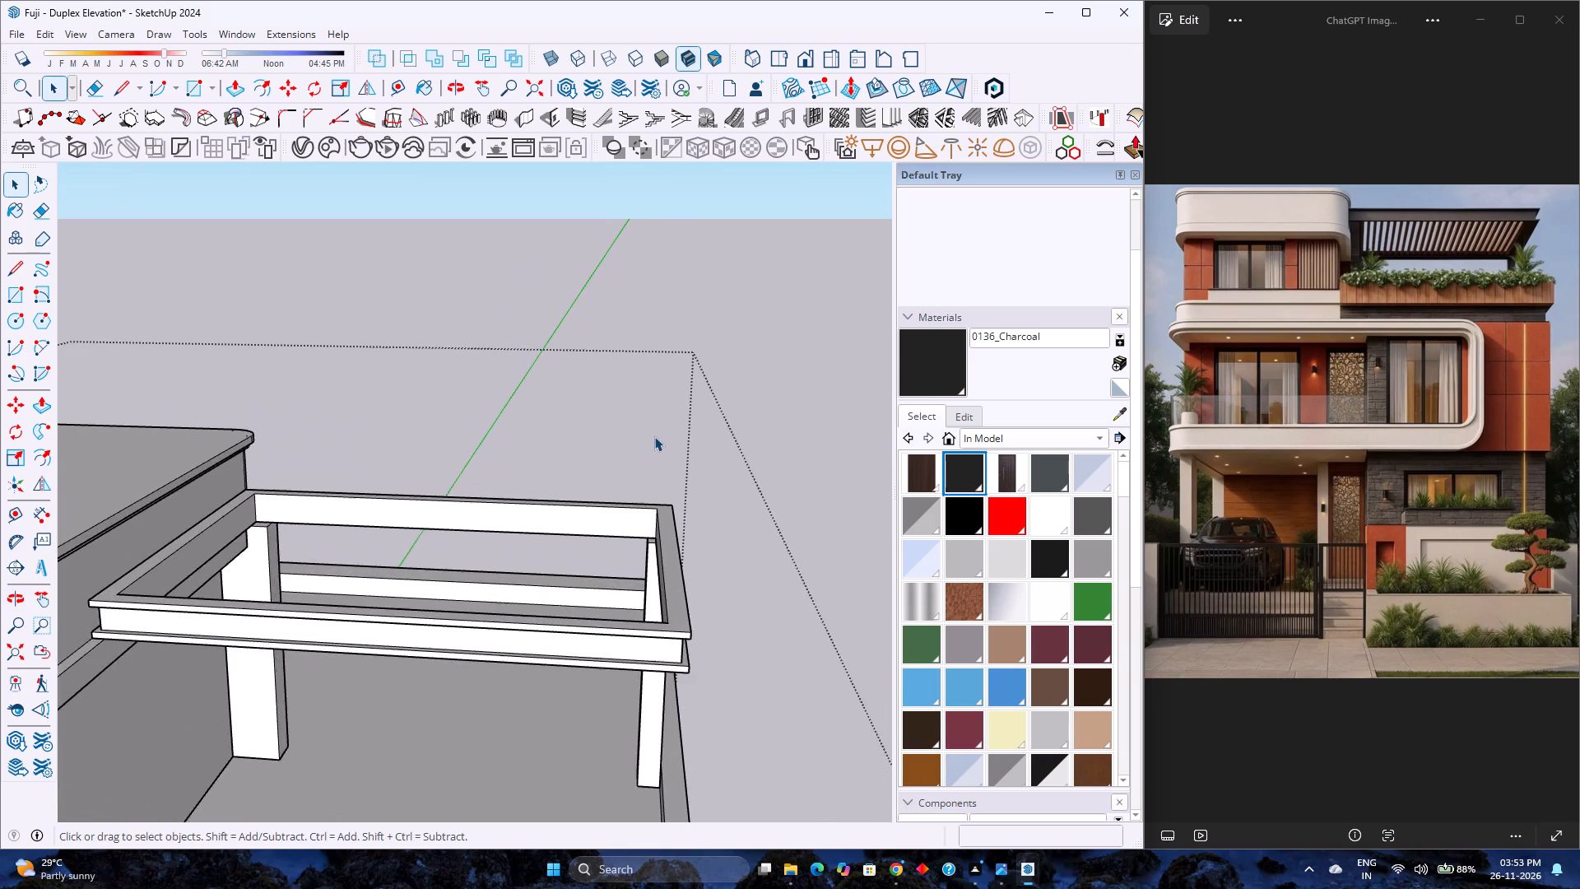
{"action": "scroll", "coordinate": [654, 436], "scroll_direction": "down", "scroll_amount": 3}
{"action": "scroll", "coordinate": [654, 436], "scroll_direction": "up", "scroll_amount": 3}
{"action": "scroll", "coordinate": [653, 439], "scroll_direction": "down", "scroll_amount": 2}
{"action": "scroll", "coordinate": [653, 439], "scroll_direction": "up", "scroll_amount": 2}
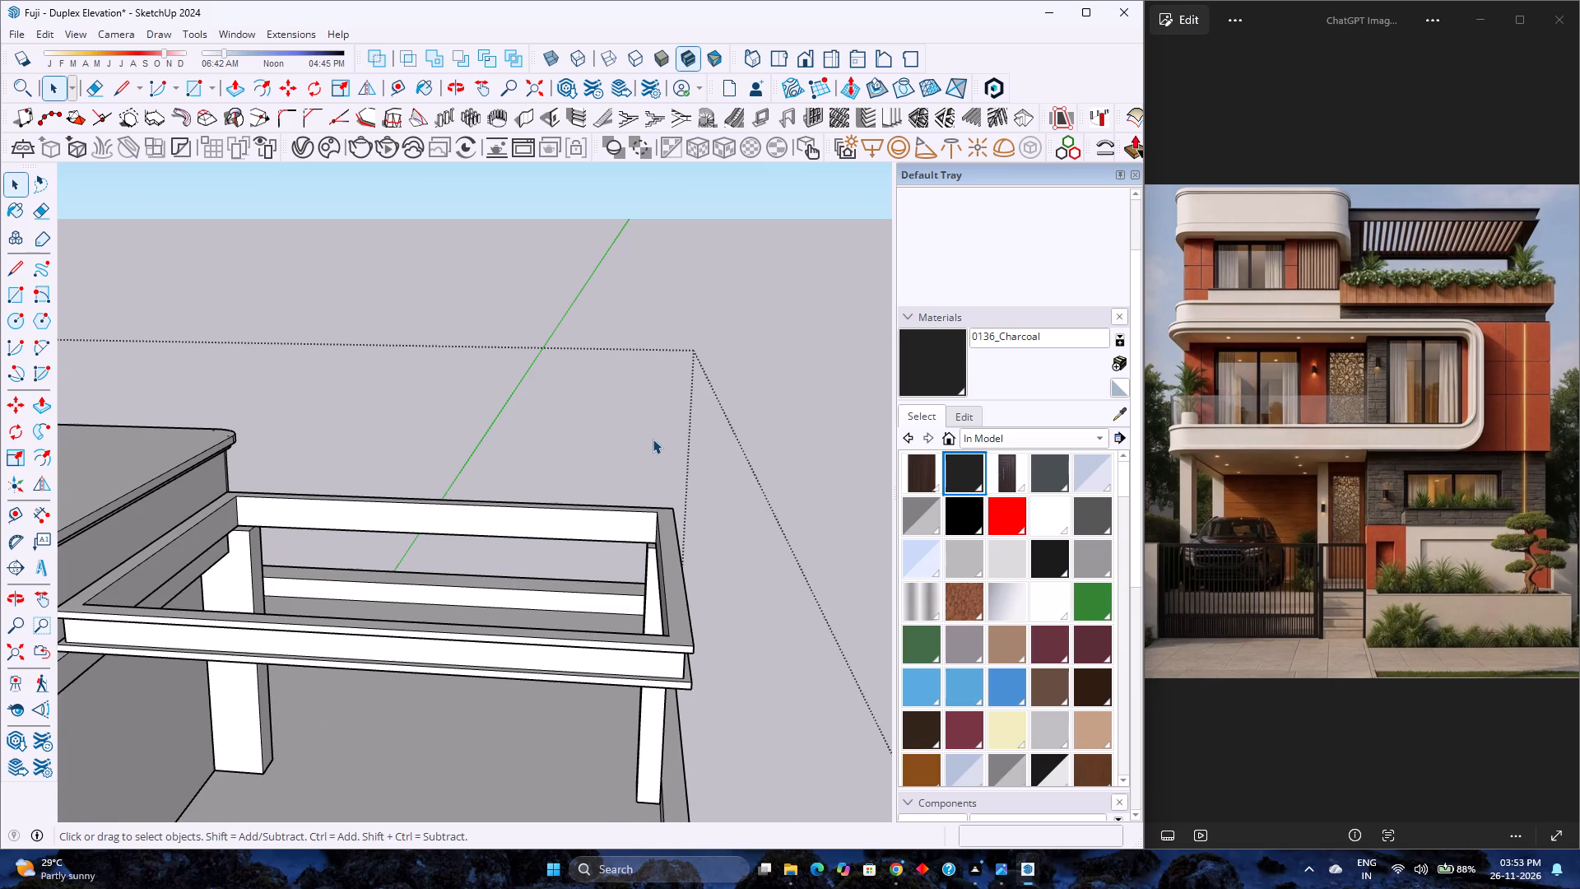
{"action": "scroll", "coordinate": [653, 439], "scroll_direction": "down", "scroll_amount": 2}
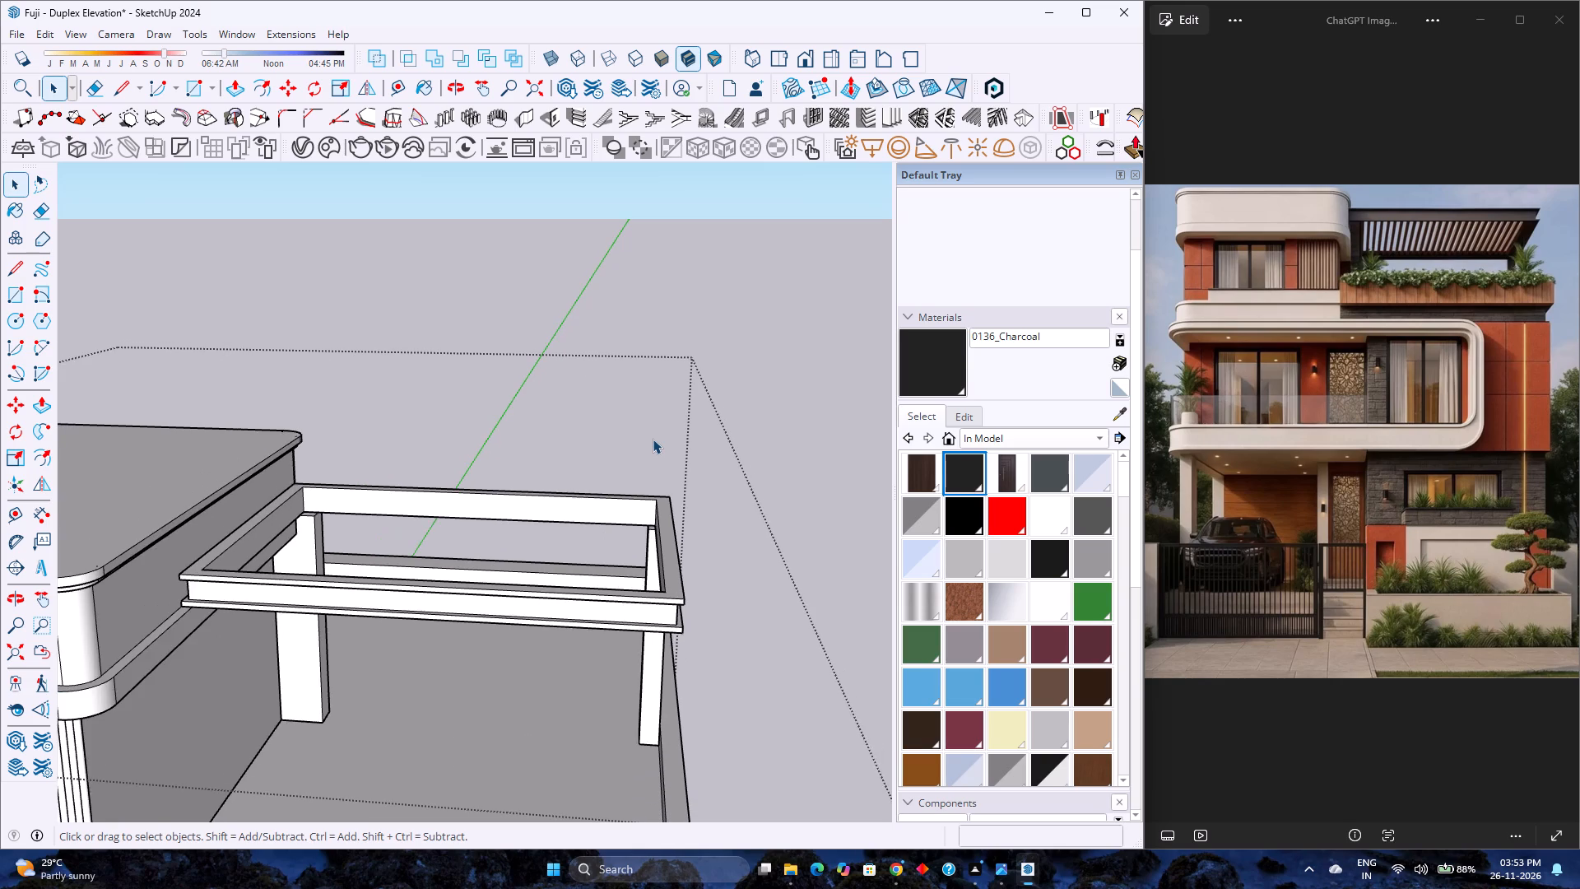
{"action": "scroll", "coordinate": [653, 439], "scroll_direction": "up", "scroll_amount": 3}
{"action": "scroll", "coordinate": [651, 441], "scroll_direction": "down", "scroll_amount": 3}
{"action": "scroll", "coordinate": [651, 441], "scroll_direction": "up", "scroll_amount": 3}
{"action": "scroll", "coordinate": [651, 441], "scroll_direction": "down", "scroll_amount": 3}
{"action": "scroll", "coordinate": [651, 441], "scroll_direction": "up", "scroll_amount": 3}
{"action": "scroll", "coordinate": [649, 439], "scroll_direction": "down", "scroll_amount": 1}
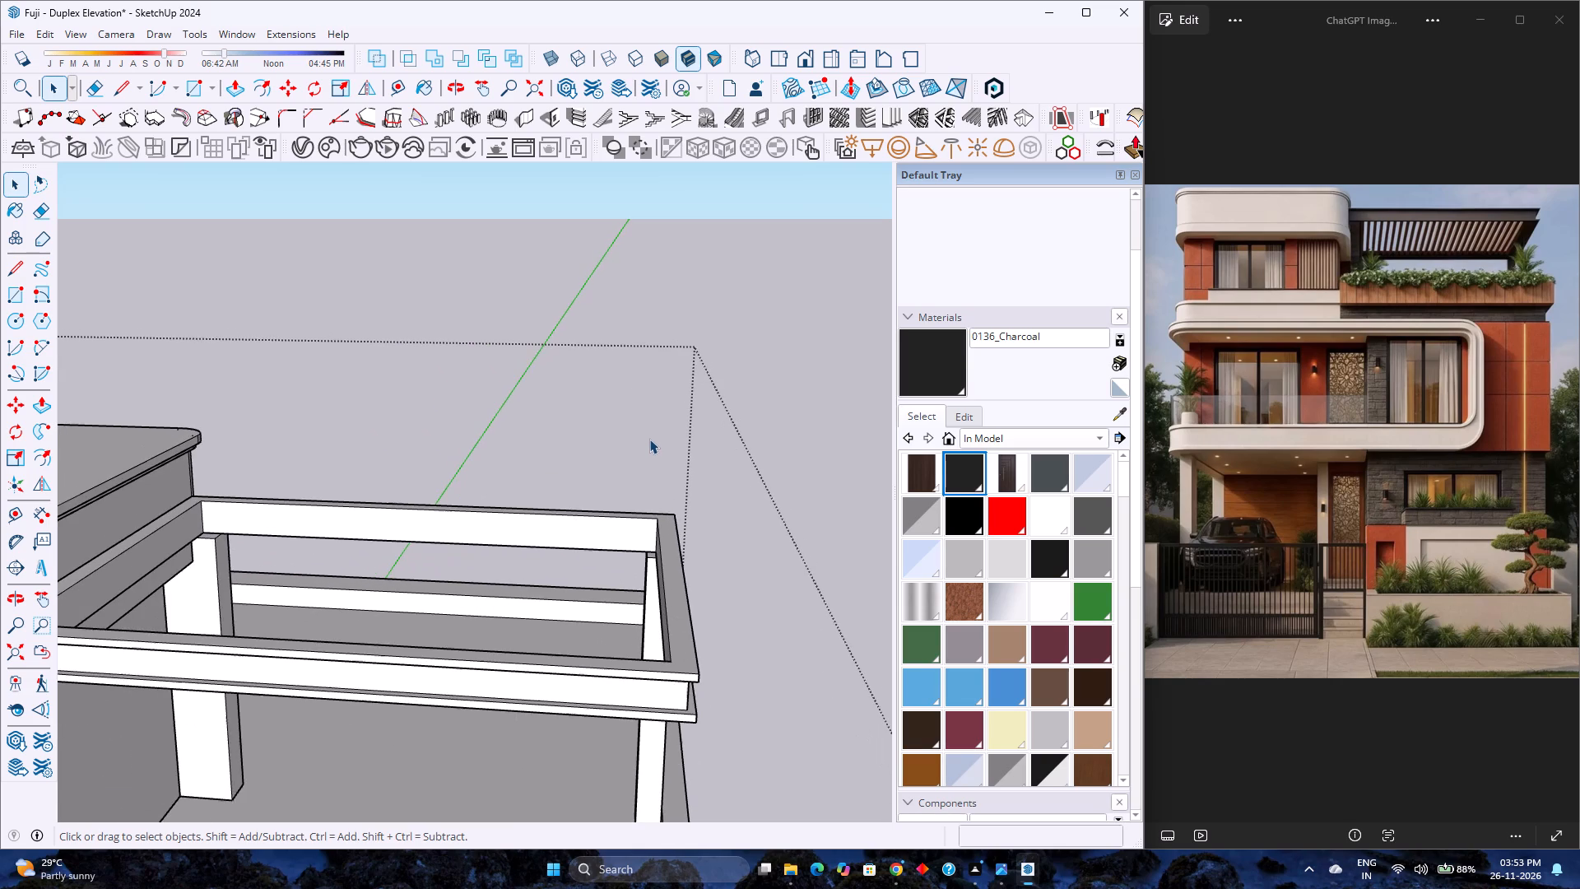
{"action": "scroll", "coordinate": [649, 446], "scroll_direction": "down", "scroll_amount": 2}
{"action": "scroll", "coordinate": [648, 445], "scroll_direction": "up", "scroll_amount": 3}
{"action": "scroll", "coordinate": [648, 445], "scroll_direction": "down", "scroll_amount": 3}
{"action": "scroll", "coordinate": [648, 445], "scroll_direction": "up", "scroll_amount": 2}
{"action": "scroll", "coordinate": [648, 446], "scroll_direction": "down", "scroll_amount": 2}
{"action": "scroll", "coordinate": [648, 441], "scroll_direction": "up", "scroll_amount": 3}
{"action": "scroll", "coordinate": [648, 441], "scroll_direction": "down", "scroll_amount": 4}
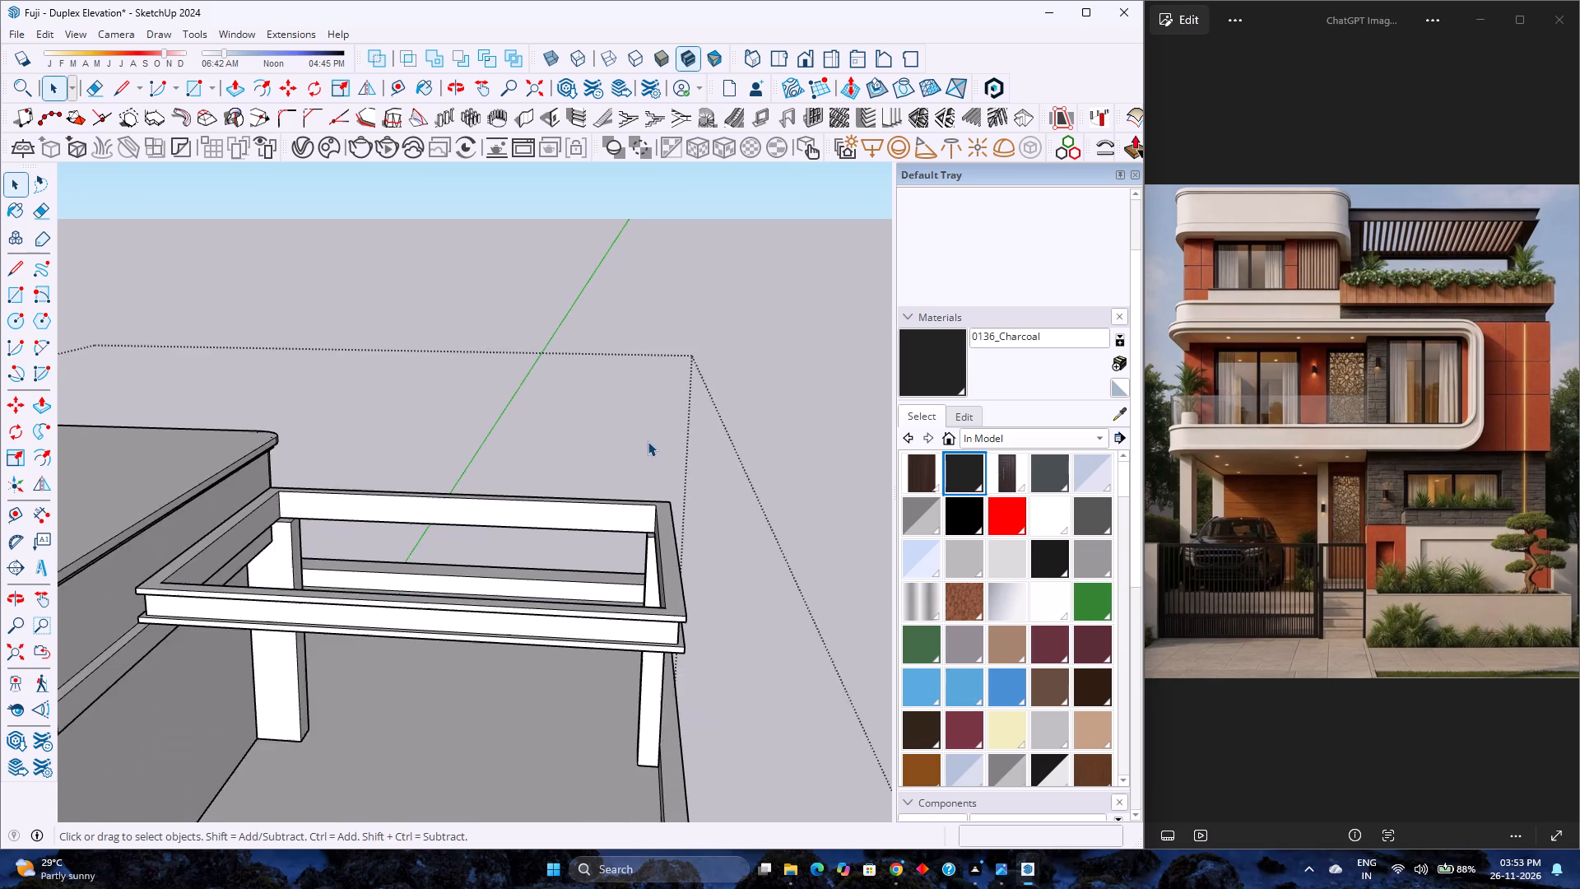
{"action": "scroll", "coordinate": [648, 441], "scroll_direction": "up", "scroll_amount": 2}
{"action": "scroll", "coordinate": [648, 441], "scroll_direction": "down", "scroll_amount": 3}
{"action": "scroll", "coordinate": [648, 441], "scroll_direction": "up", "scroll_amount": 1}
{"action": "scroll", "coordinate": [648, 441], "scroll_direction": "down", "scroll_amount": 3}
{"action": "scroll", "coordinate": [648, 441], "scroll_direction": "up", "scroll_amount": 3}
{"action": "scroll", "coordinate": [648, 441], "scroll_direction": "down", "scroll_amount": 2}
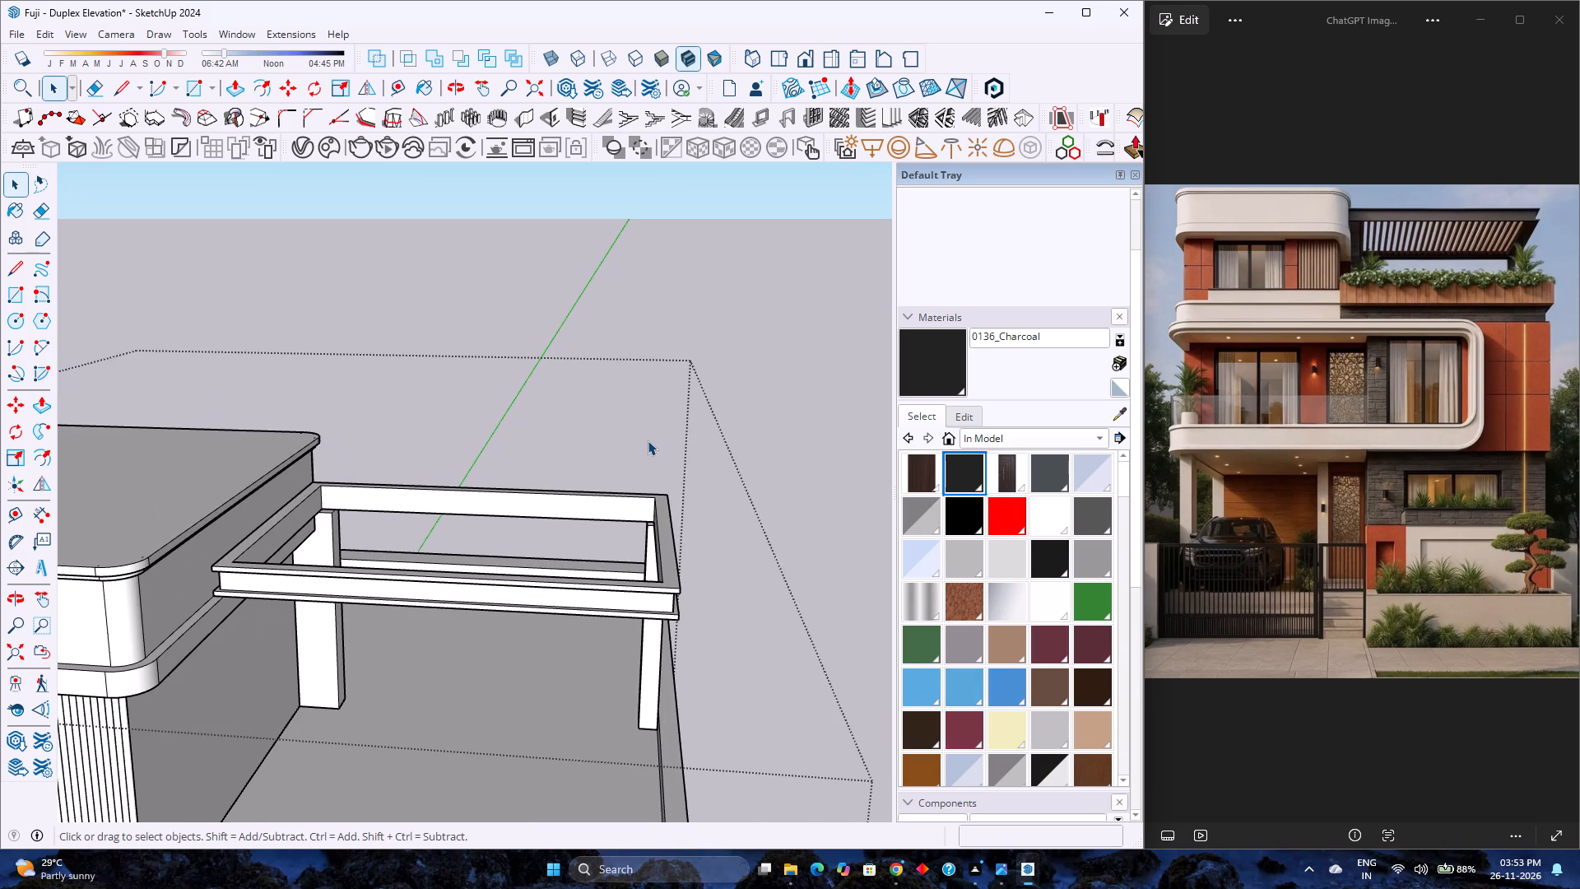
Examine the pergola frame and its recessed band from several angles and in the front view against the reference image.
{"action": "scroll", "coordinate": [523, 469], "scroll_direction": "down", "scroll_amount": 11}
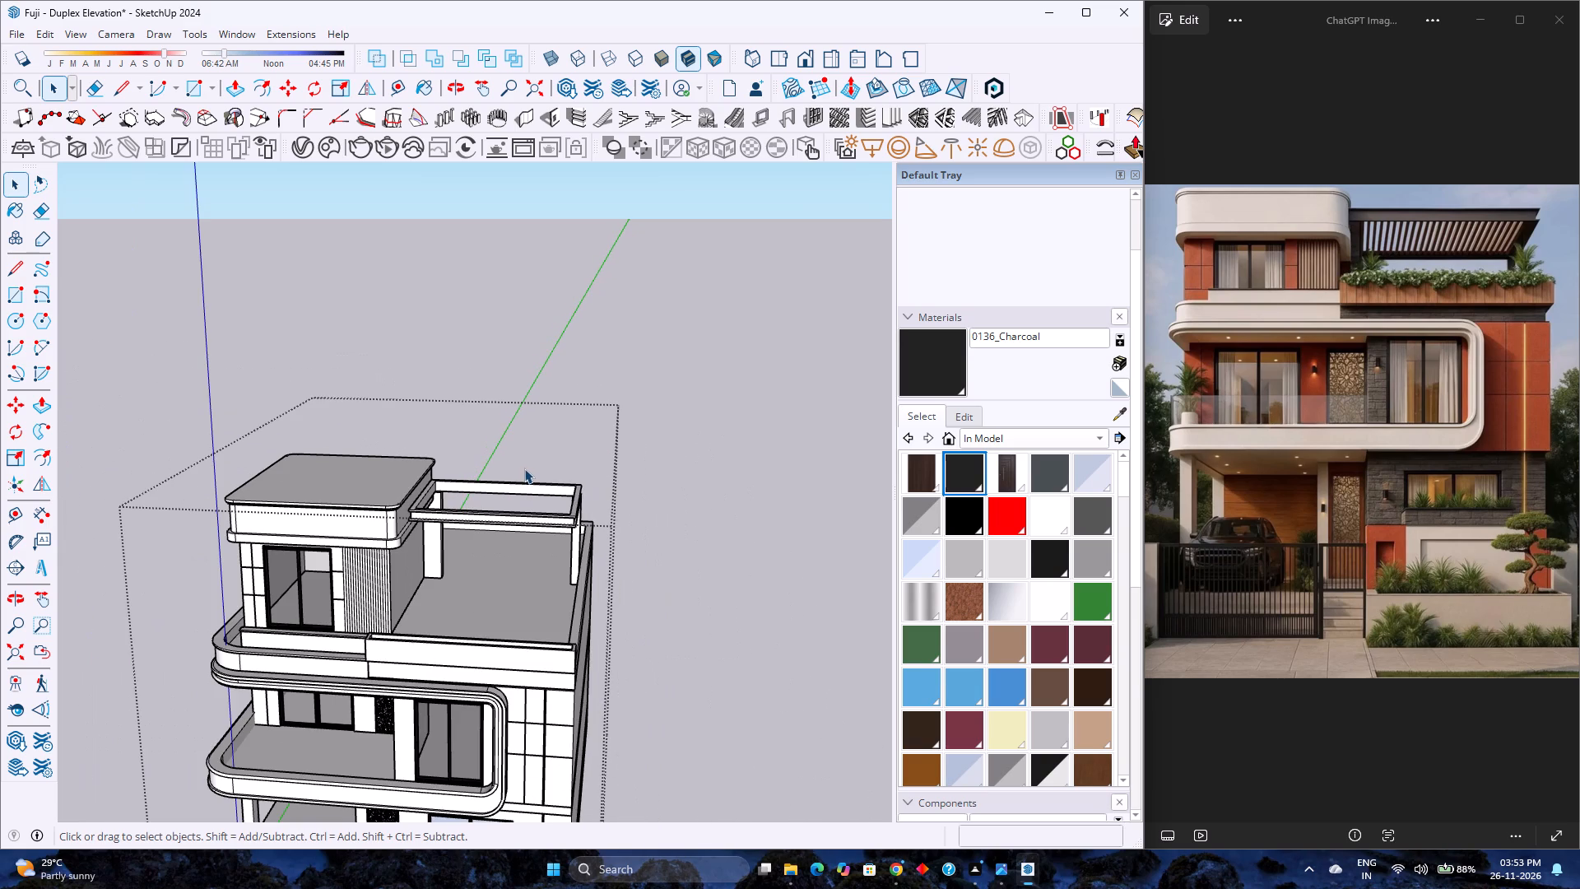
{"action": "middle_click_drag", "start_coordinate": [462, 681], "coordinate": [378, 526]}
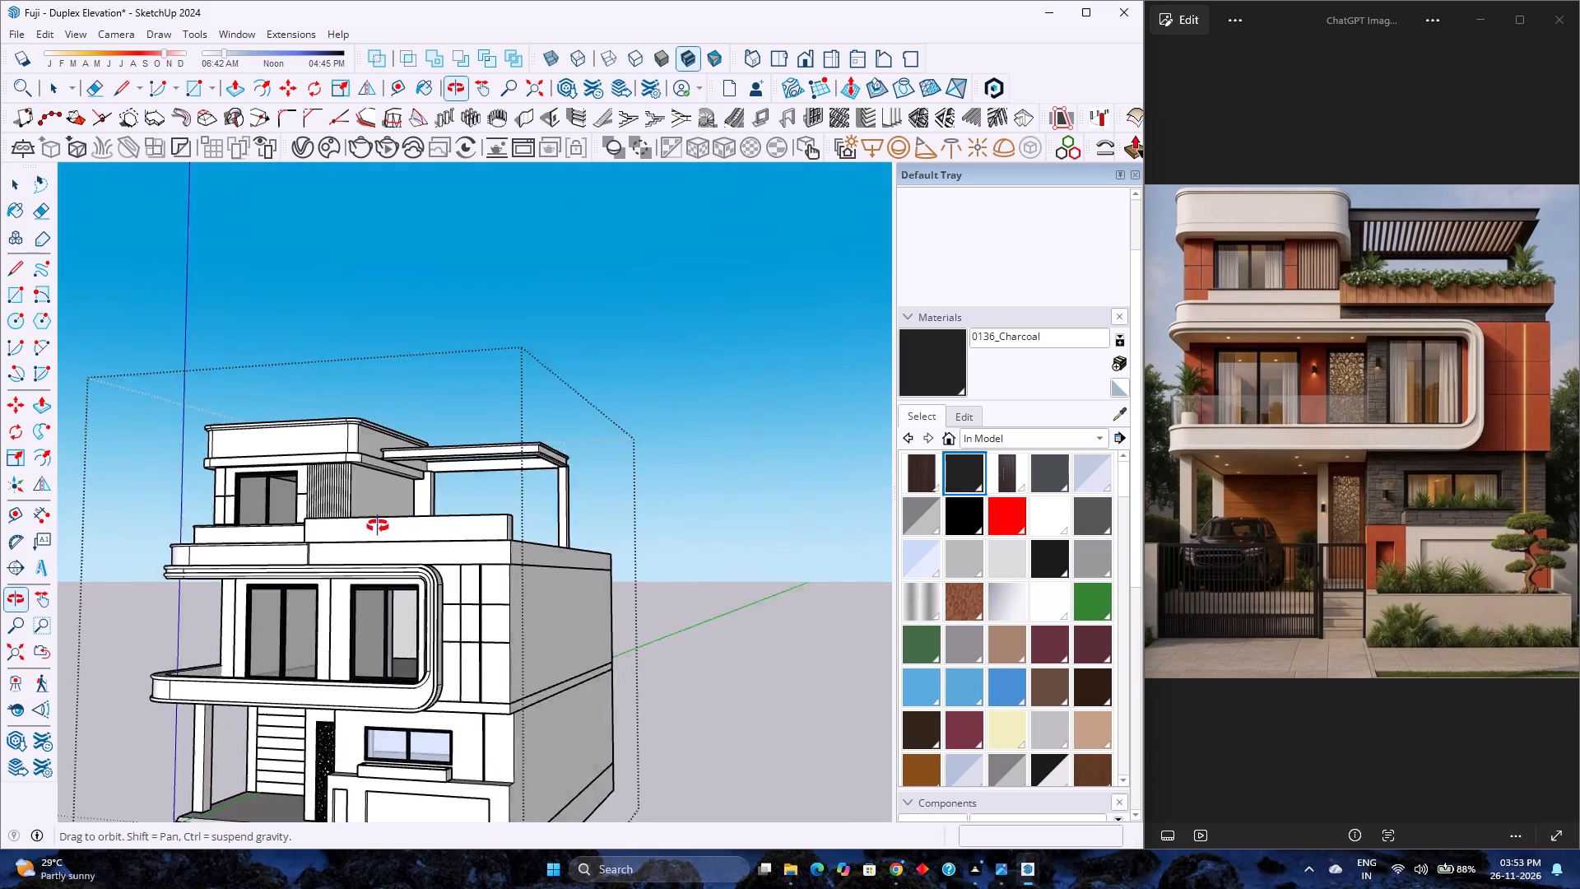
{"action": "middle_click_drag", "start_coordinate": [378, 526], "coordinate": [315, 508]}
{"action": "scroll", "coordinate": [512, 435], "scroll_direction": "up", "scroll_amount": 3}
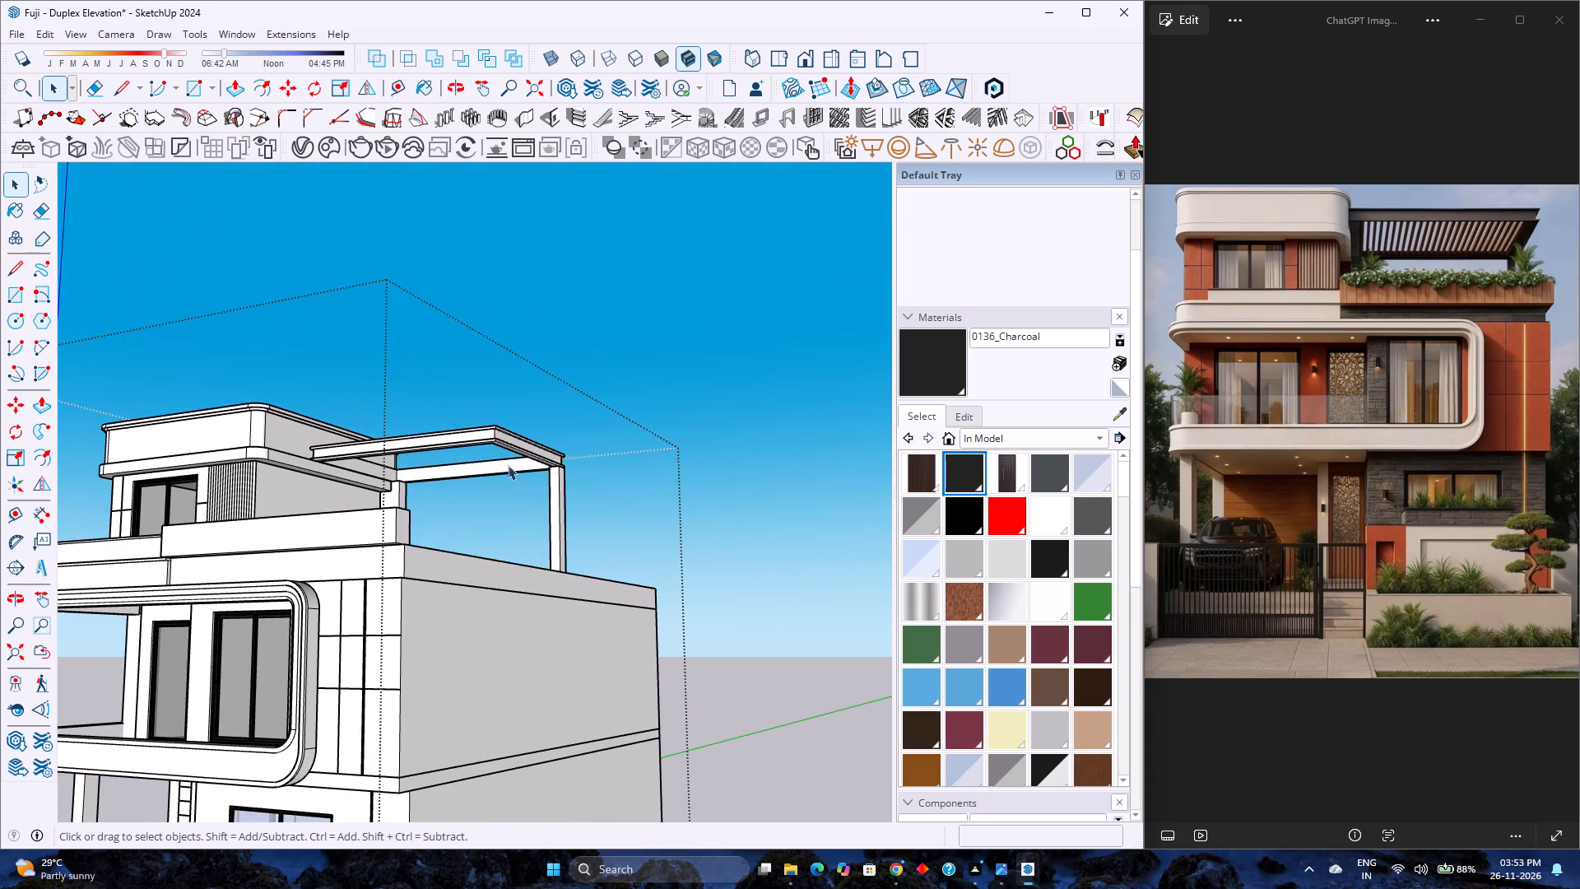
{"action": "scroll", "coordinate": [515, 481], "scroll_direction": "up", "scroll_amount": 5}
{"action": "middle_click_drag", "start_coordinate": [525, 500], "coordinate": [449, 490]}
{"action": "middle_click", "coordinate": [449, 490]}
{"action": "scroll", "coordinate": [451, 490], "scroll_direction": "down", "scroll_amount": 3}
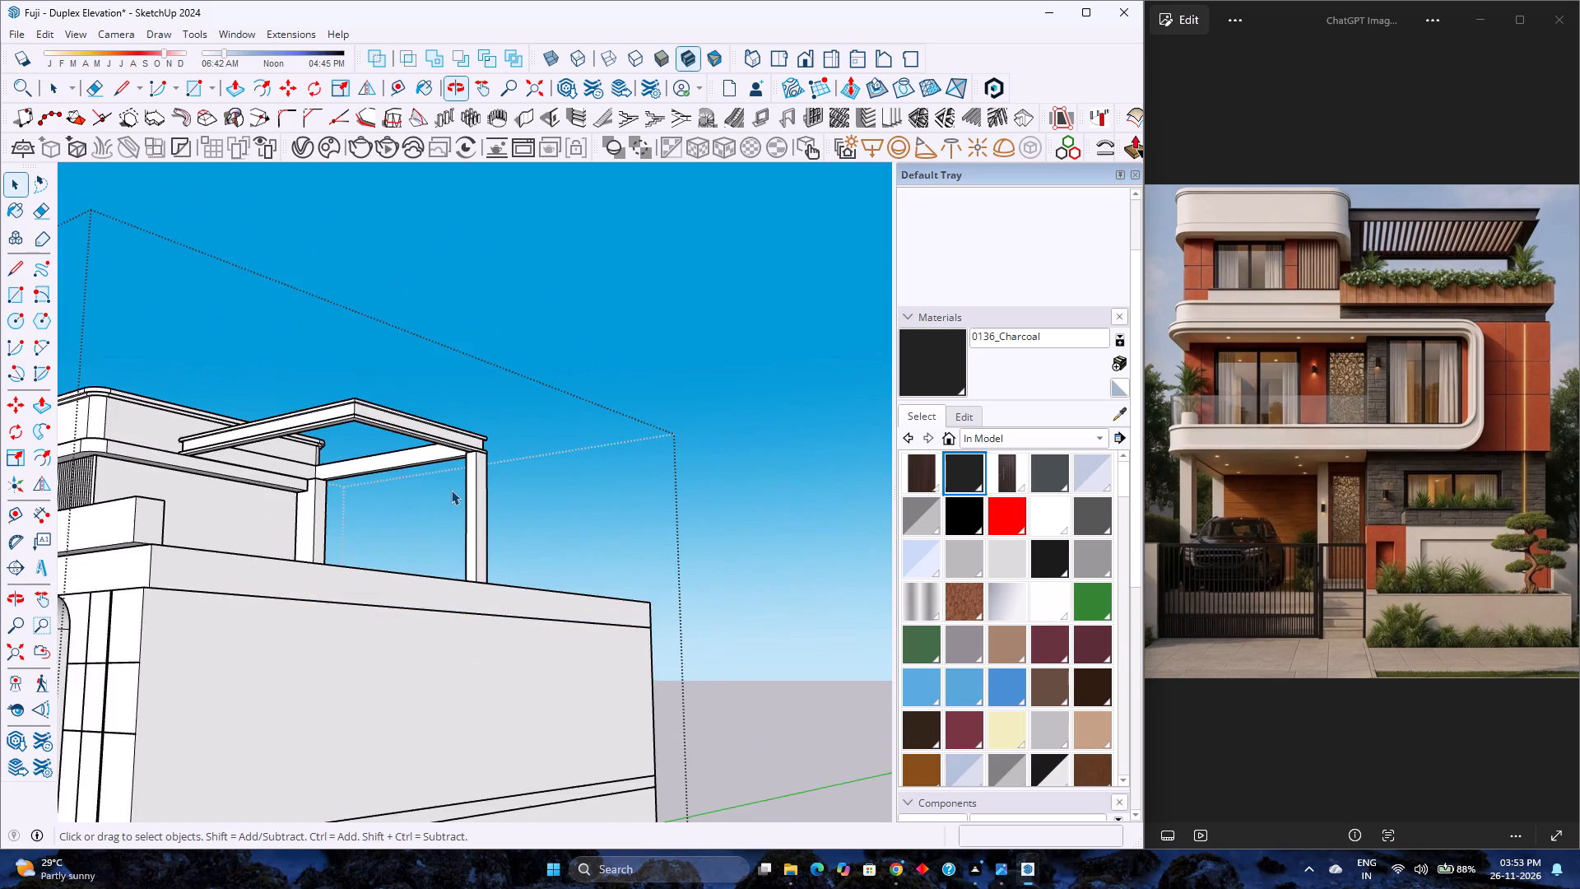
{"action": "scroll", "coordinate": [451, 490], "scroll_direction": "down", "scroll_amount": 3}
{"action": "middle_click_drag", "start_coordinate": [464, 496], "coordinate": [112, 595]}
{"action": "middle_click_drag", "start_coordinate": [156, 542], "coordinate": [477, 478]}
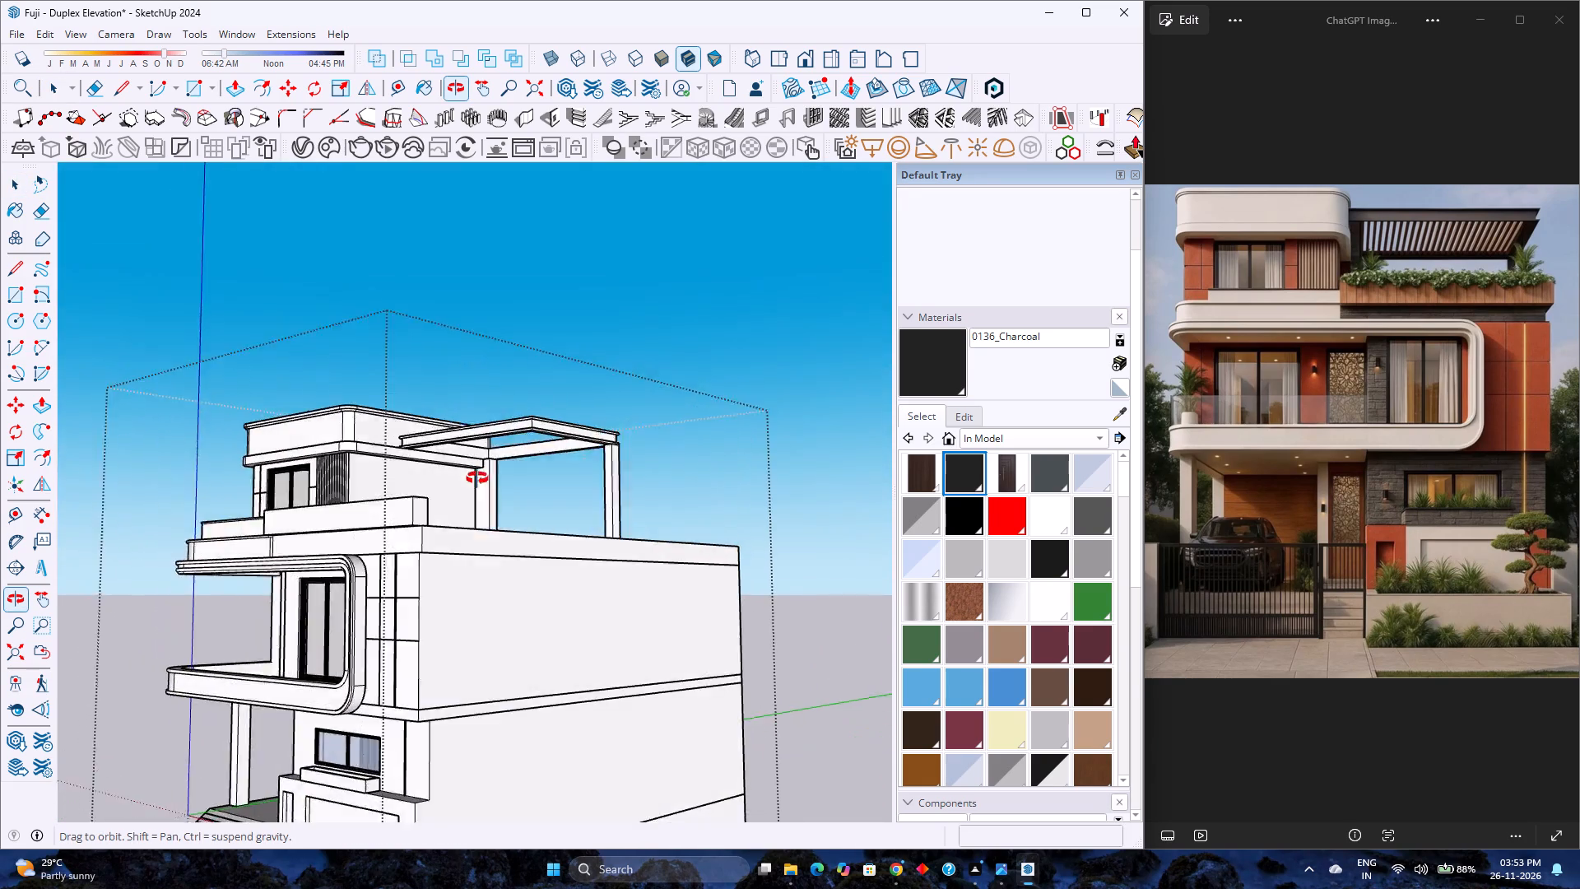
{"action": "middle_click_drag", "start_coordinate": [477, 478], "coordinate": [532, 600]}
{"action": "middle_click", "coordinate": [532, 600]}
{"action": "scroll", "coordinate": [601, 505], "scroll_direction": "up", "scroll_amount": 8}
{"action": "middle_click_drag", "start_coordinate": [590, 519], "coordinate": [634, 505]}
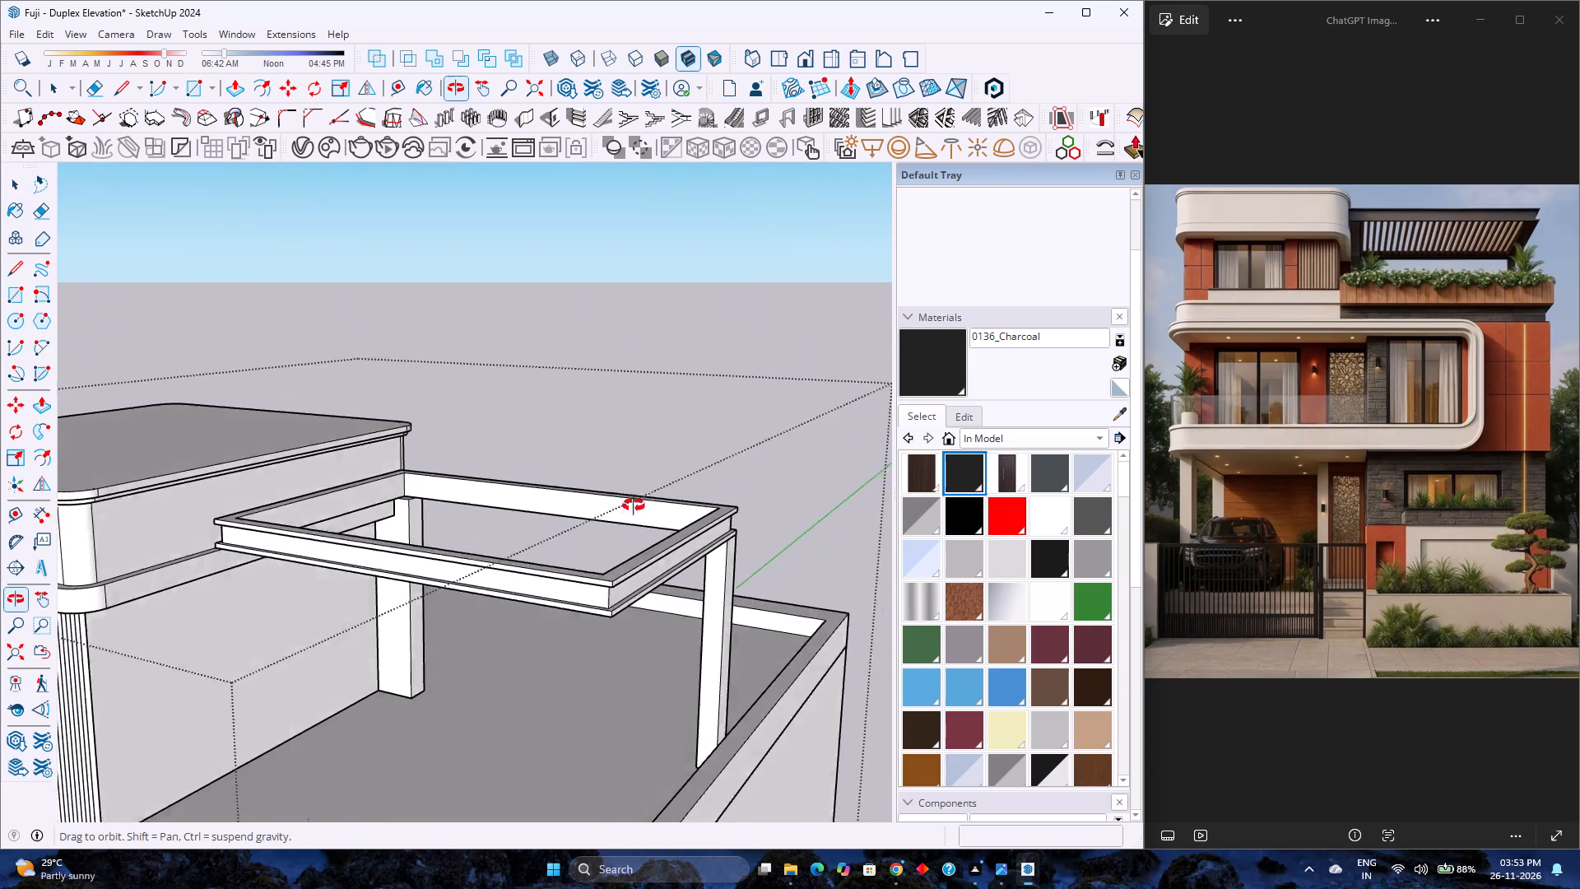
{"action": "middle_click_drag", "start_coordinate": [634, 505], "coordinate": [746, 425]}
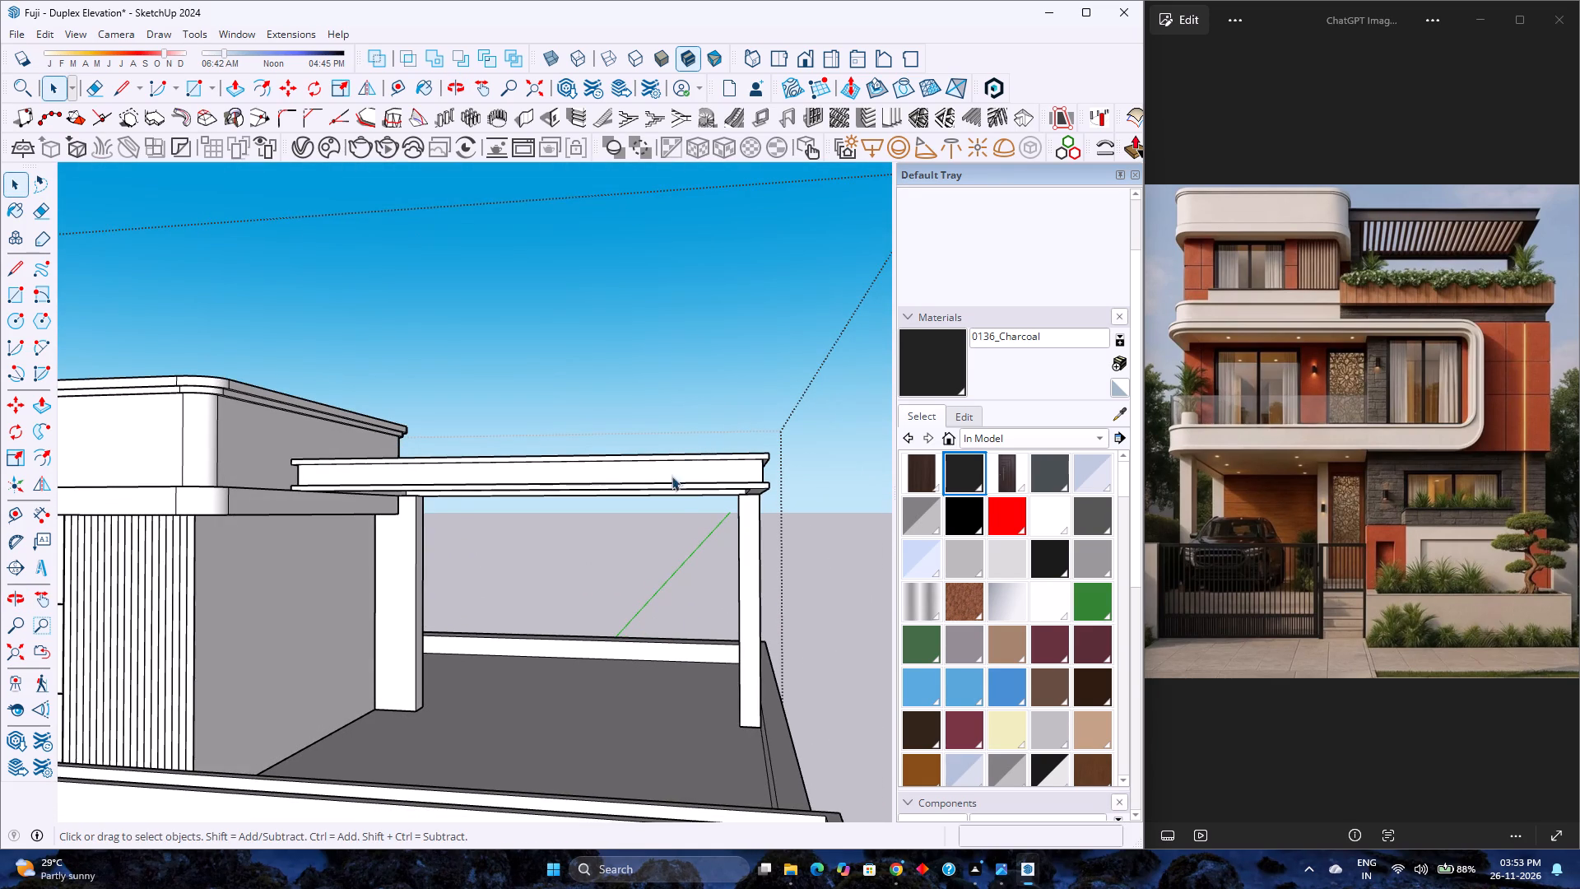
{"action": "scroll", "coordinate": [695, 570], "scroll_direction": "up", "scroll_amount": 1}
{"action": "middle_click_drag", "start_coordinate": [695, 570], "coordinate": [648, 530]}
{"action": "scroll", "coordinate": [657, 417], "scroll_direction": "up", "scroll_amount": 6}
{"action": "middle_click_drag", "start_coordinate": [654, 417], "coordinate": [717, 463]}
{"action": "scroll", "coordinate": [706, 457], "scroll_direction": "down", "scroll_amount": 4}
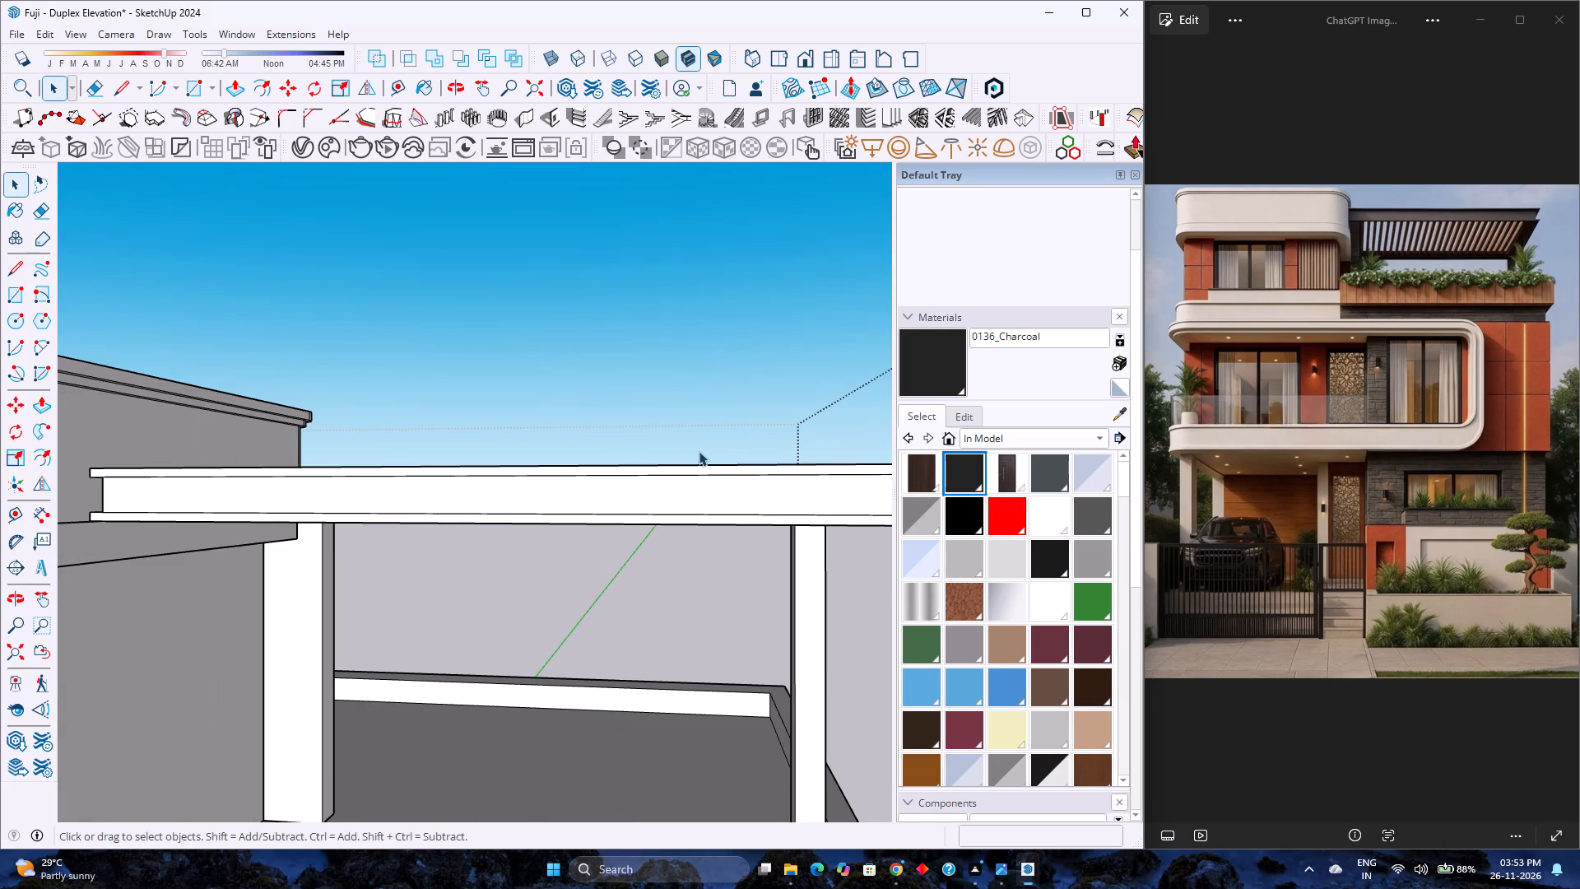
{"action": "scroll", "coordinate": [699, 451], "scroll_direction": "down", "scroll_amount": 3}
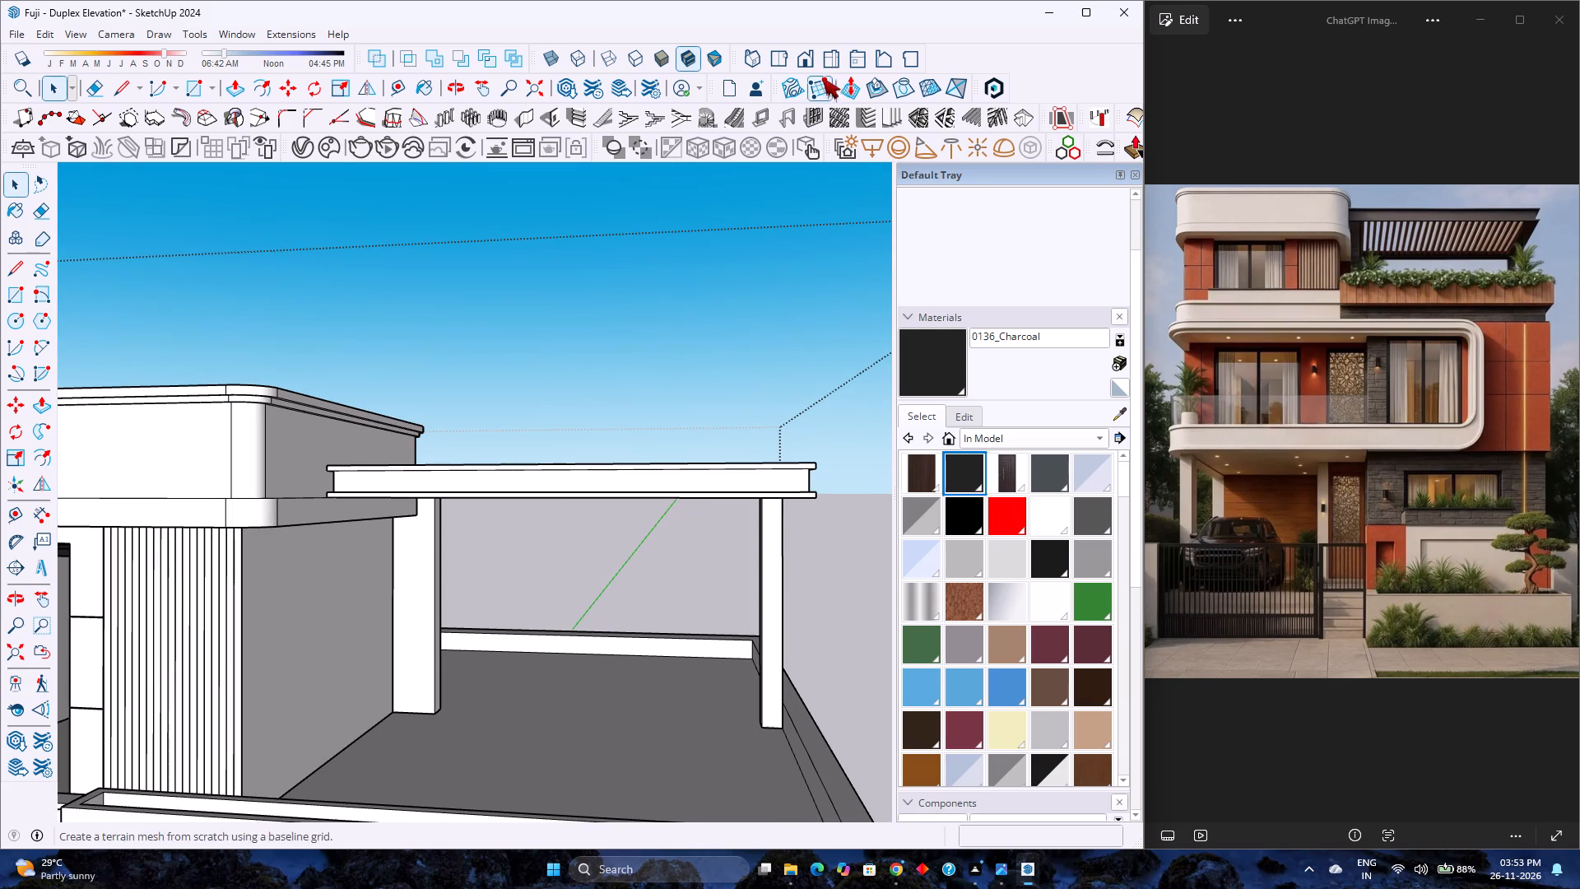
{"action": "left_click", "coordinate": [806, 63]}
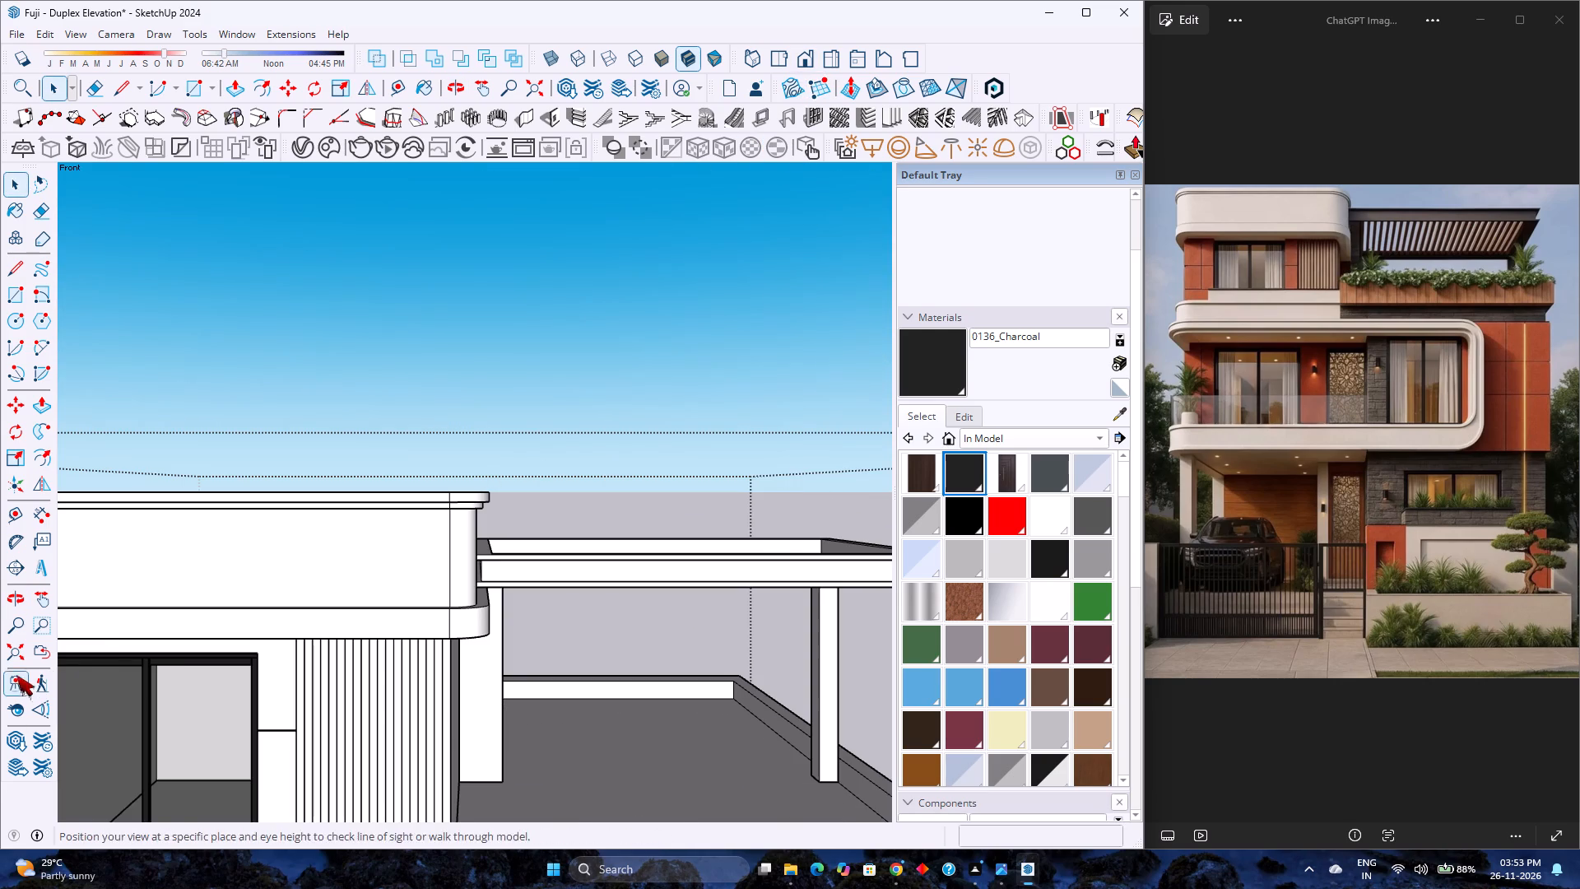
Open the pergola group and place horizontal guides on the back beam's front face, 4 inches from its lower and upper edges.
{"action": "left_click", "coordinate": [6, 657]}
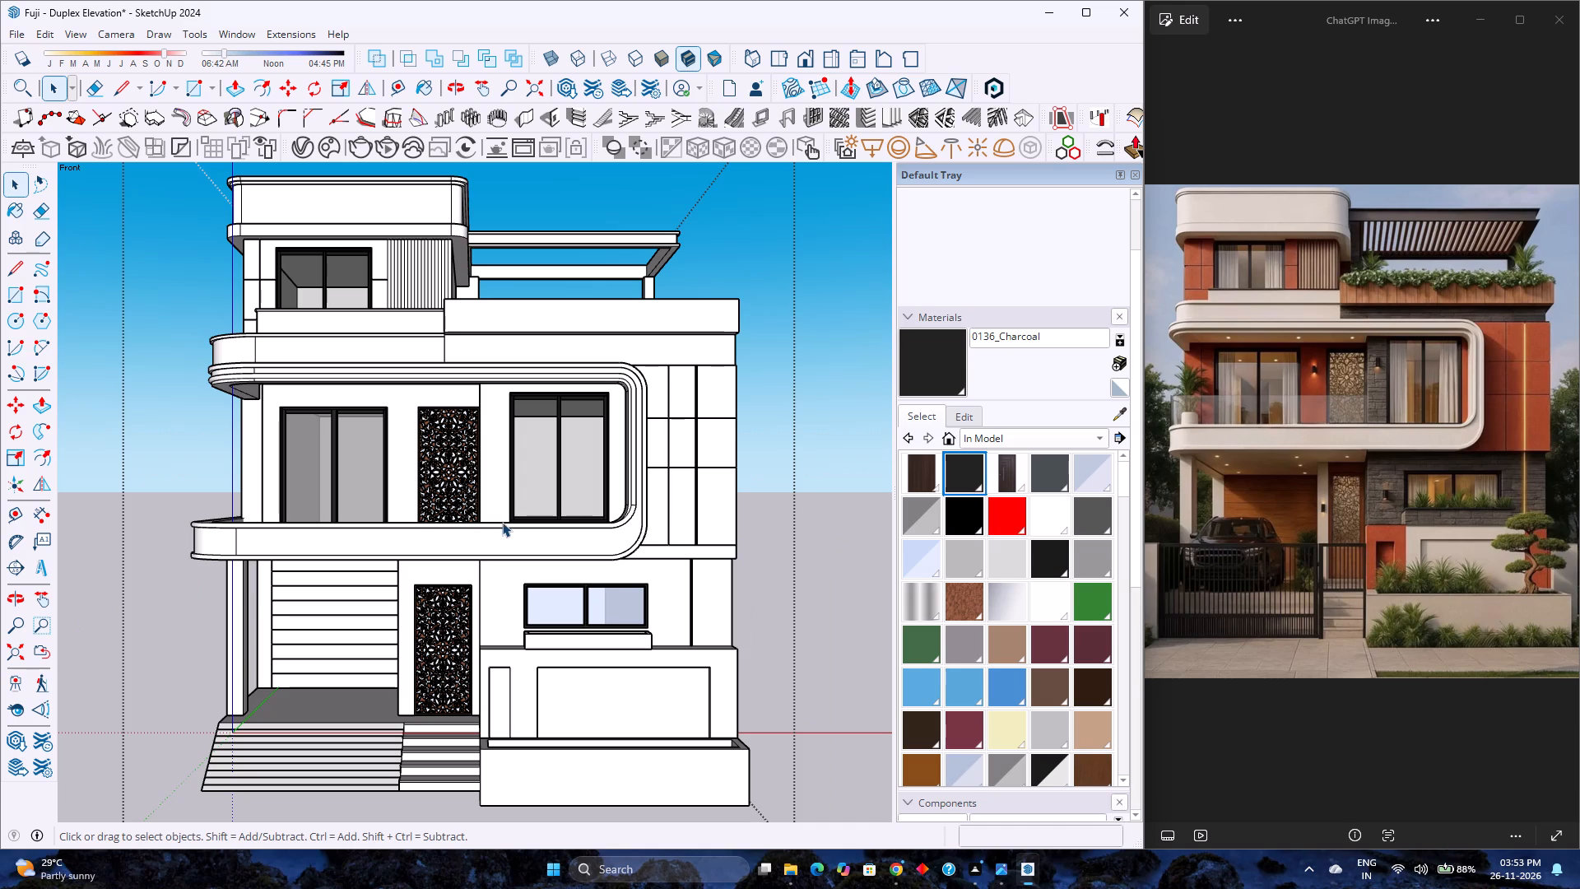
{"action": "double_click", "coordinate": [608, 270]}
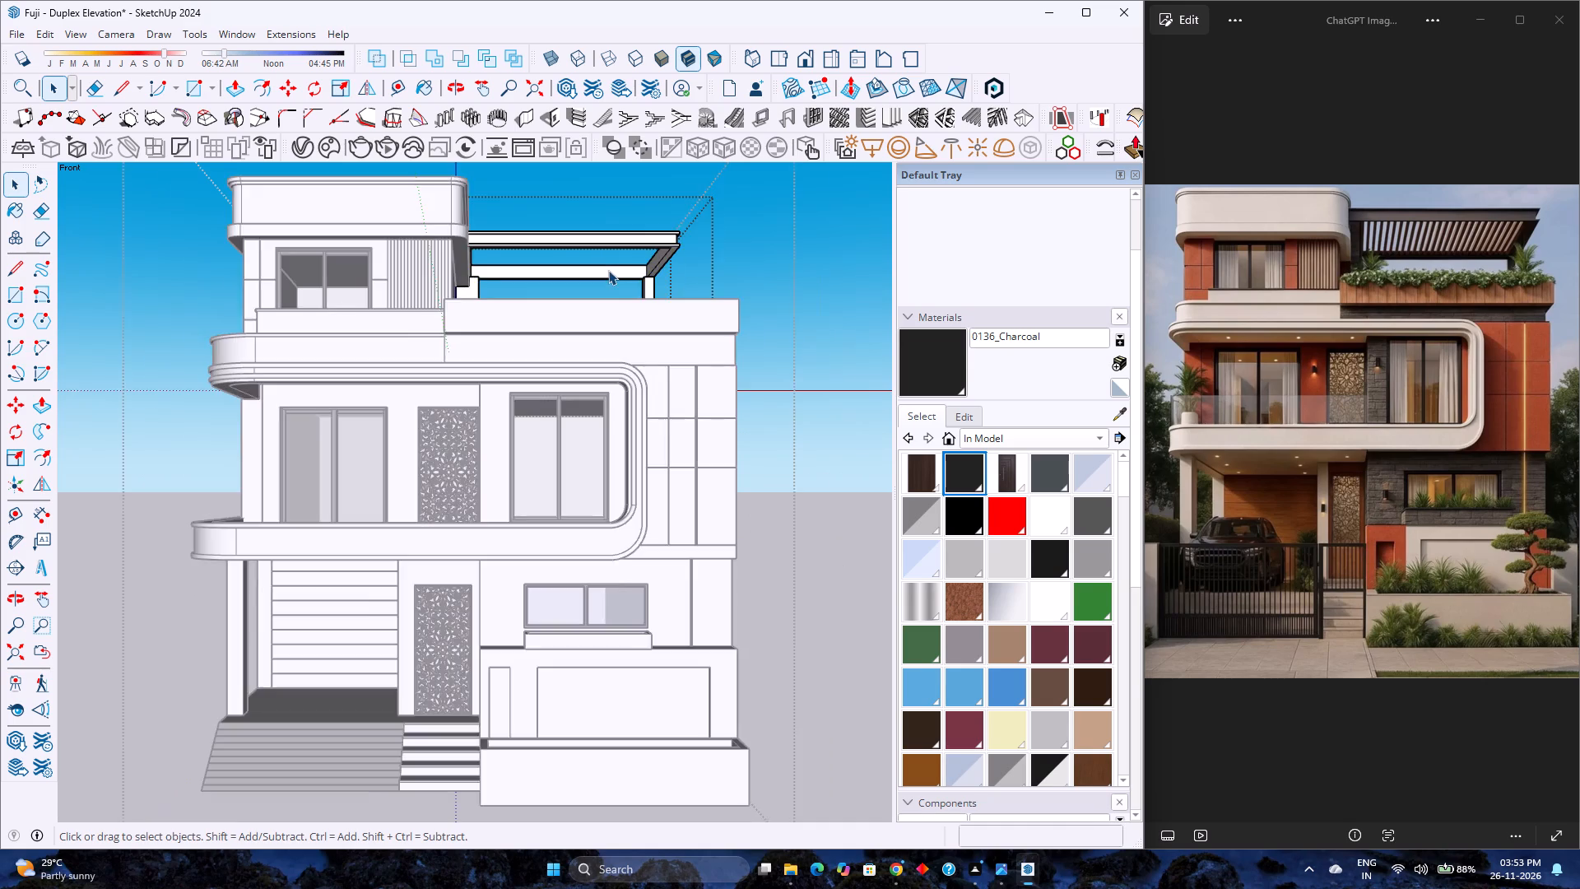
{"action": "scroll", "coordinate": [608, 270], "scroll_direction": "up", "scroll_amount": 11}
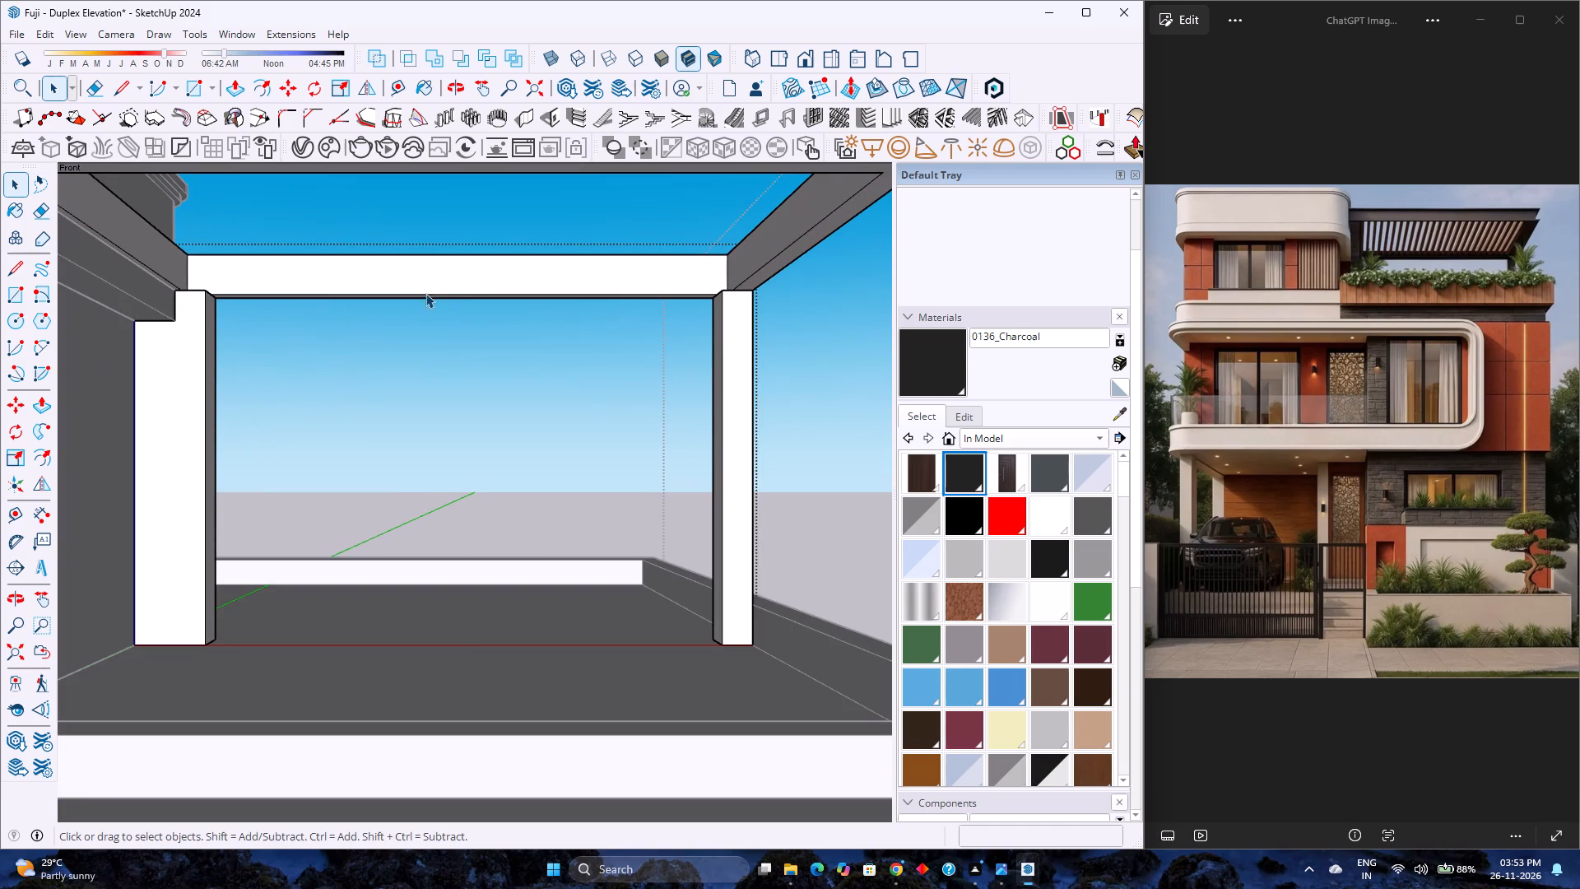
{"action": "left_click", "coordinate": [400, 82]}
{"action": "scroll", "coordinate": [627, 293], "scroll_direction": "up", "scroll_amount": 2}
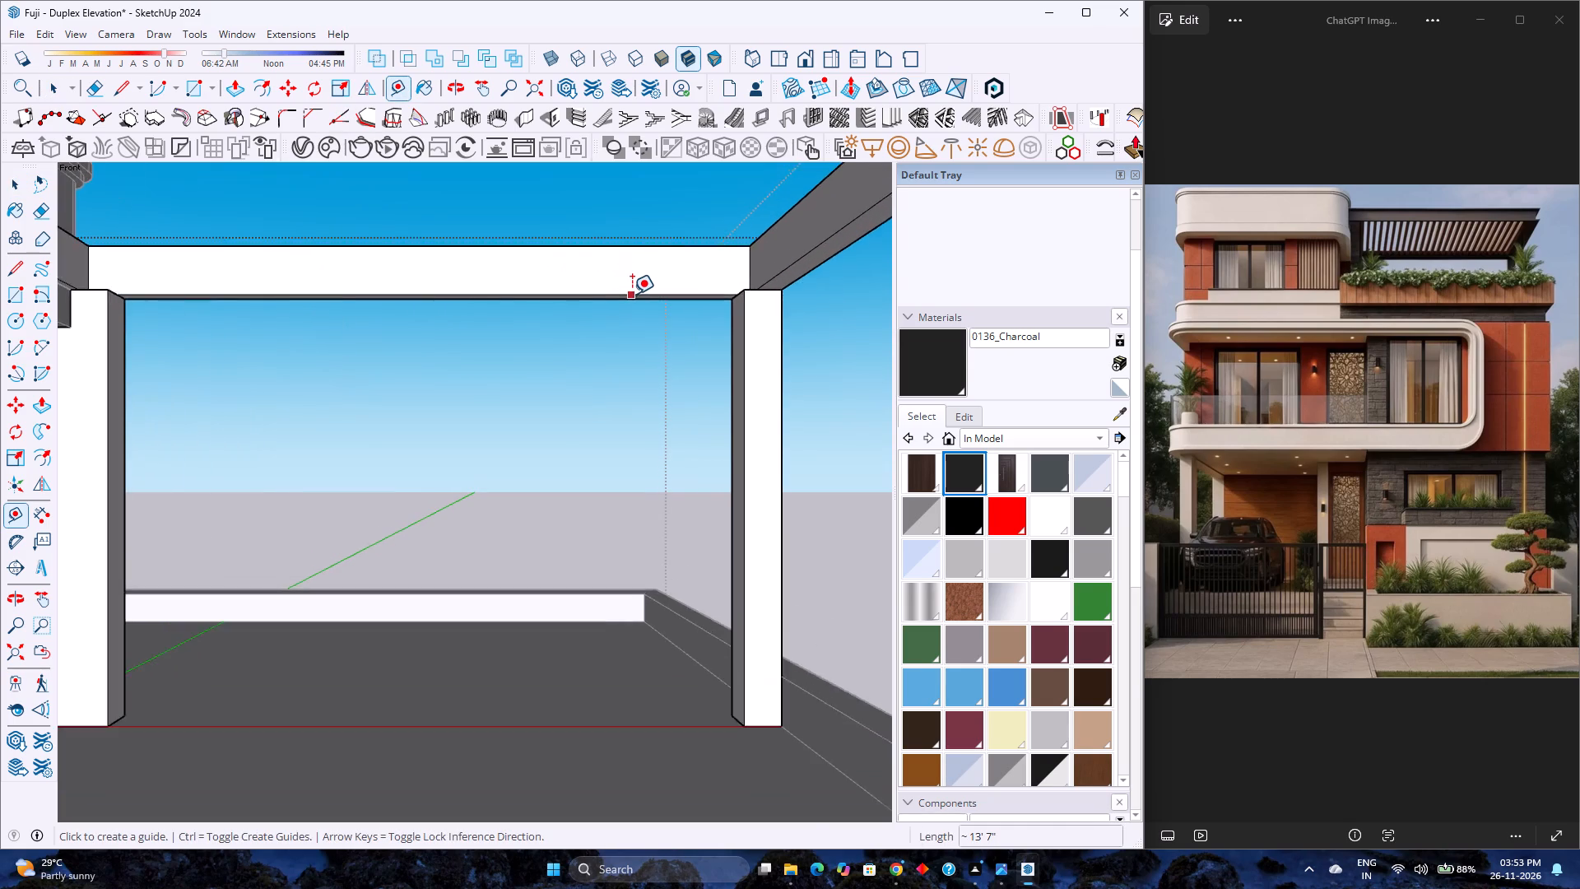
{"action": "scroll", "coordinate": [632, 294], "scroll_direction": "up", "scroll_amount": 4}
{"action": "left_click", "coordinate": [631, 292]}
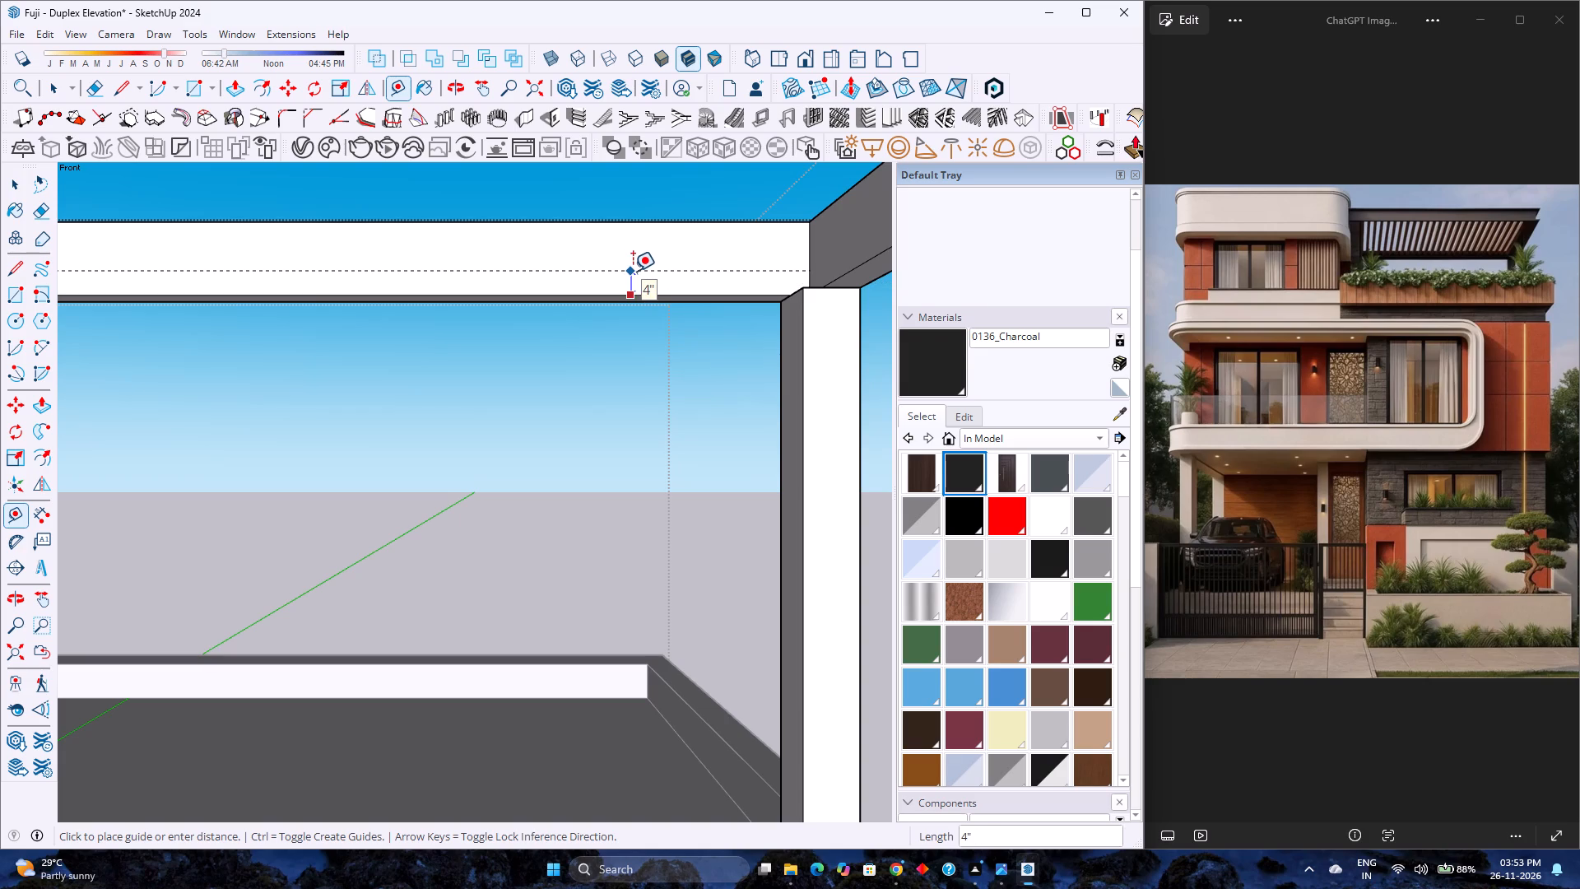
{"action": "left_click", "coordinate": [633, 271]}
{"action": "left_click", "coordinate": [633, 225]}
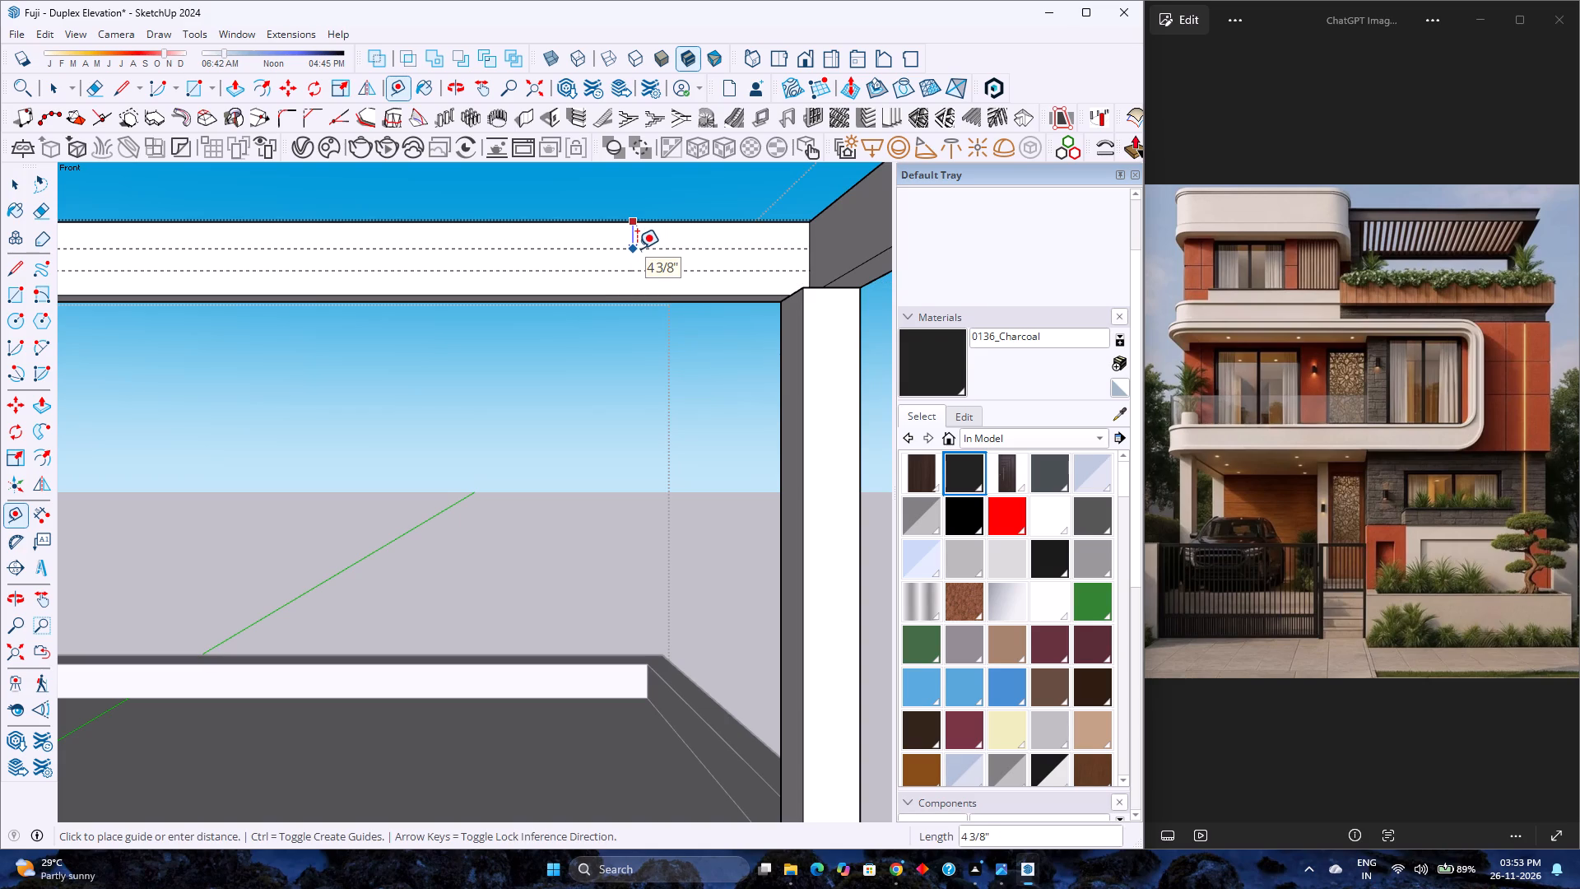
{"action": "key", "text": "4"}
{"action": "key", "text": "Return"}
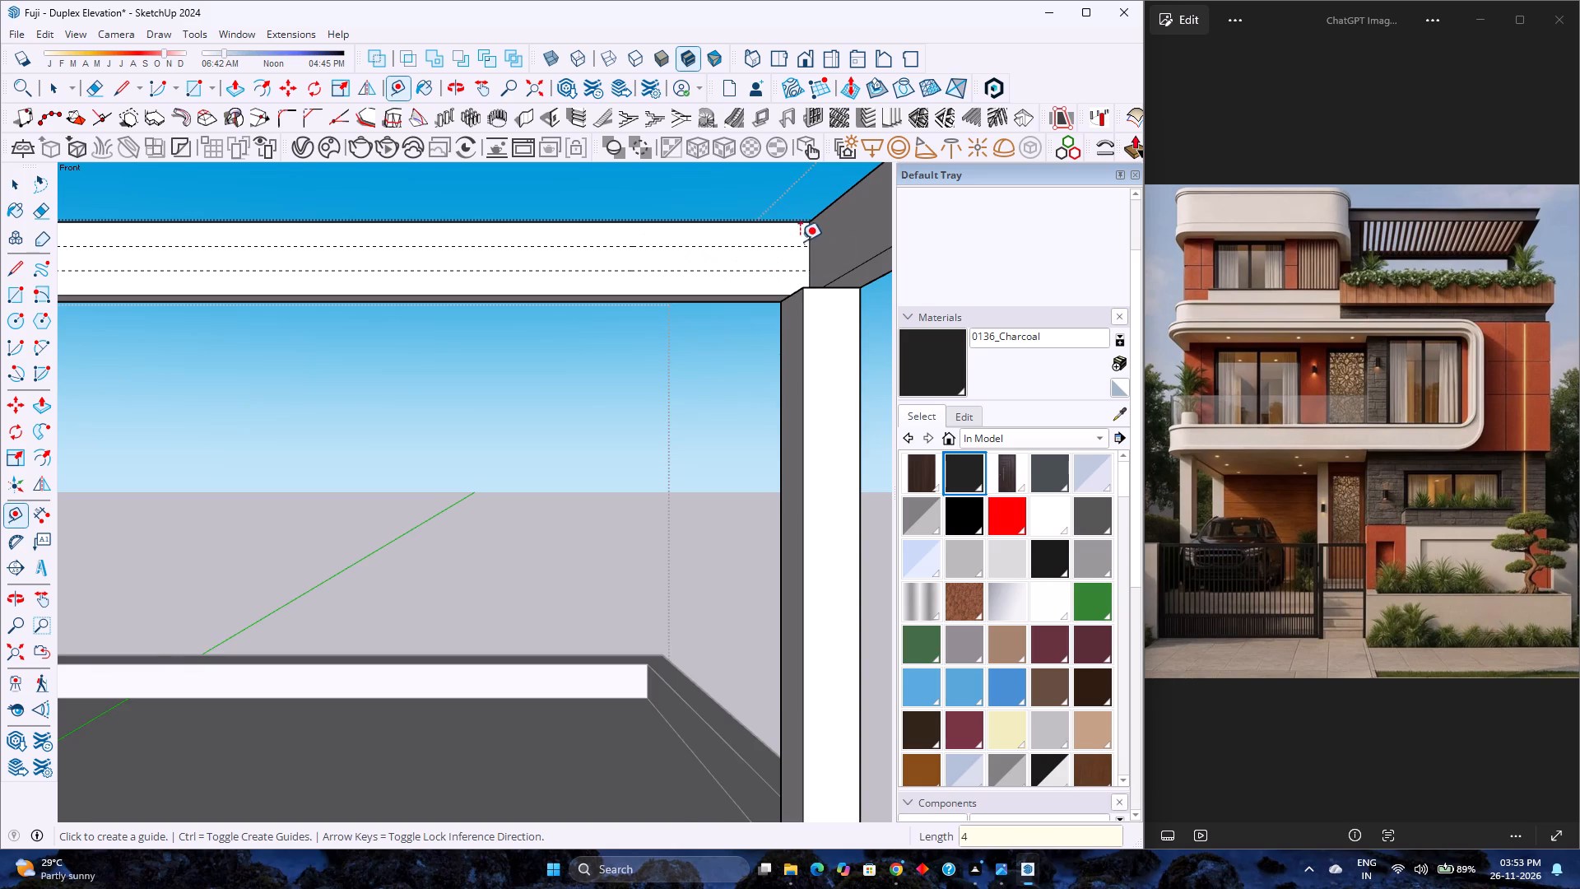
Place a vertical guide 3 inches in from the back beam's right end and a second one 3.5 inches further in.
{"action": "scroll", "coordinate": [797, 241], "scroll_direction": "up", "scroll_amount": 5}
{"action": "left_click", "coordinate": [816, 267]}
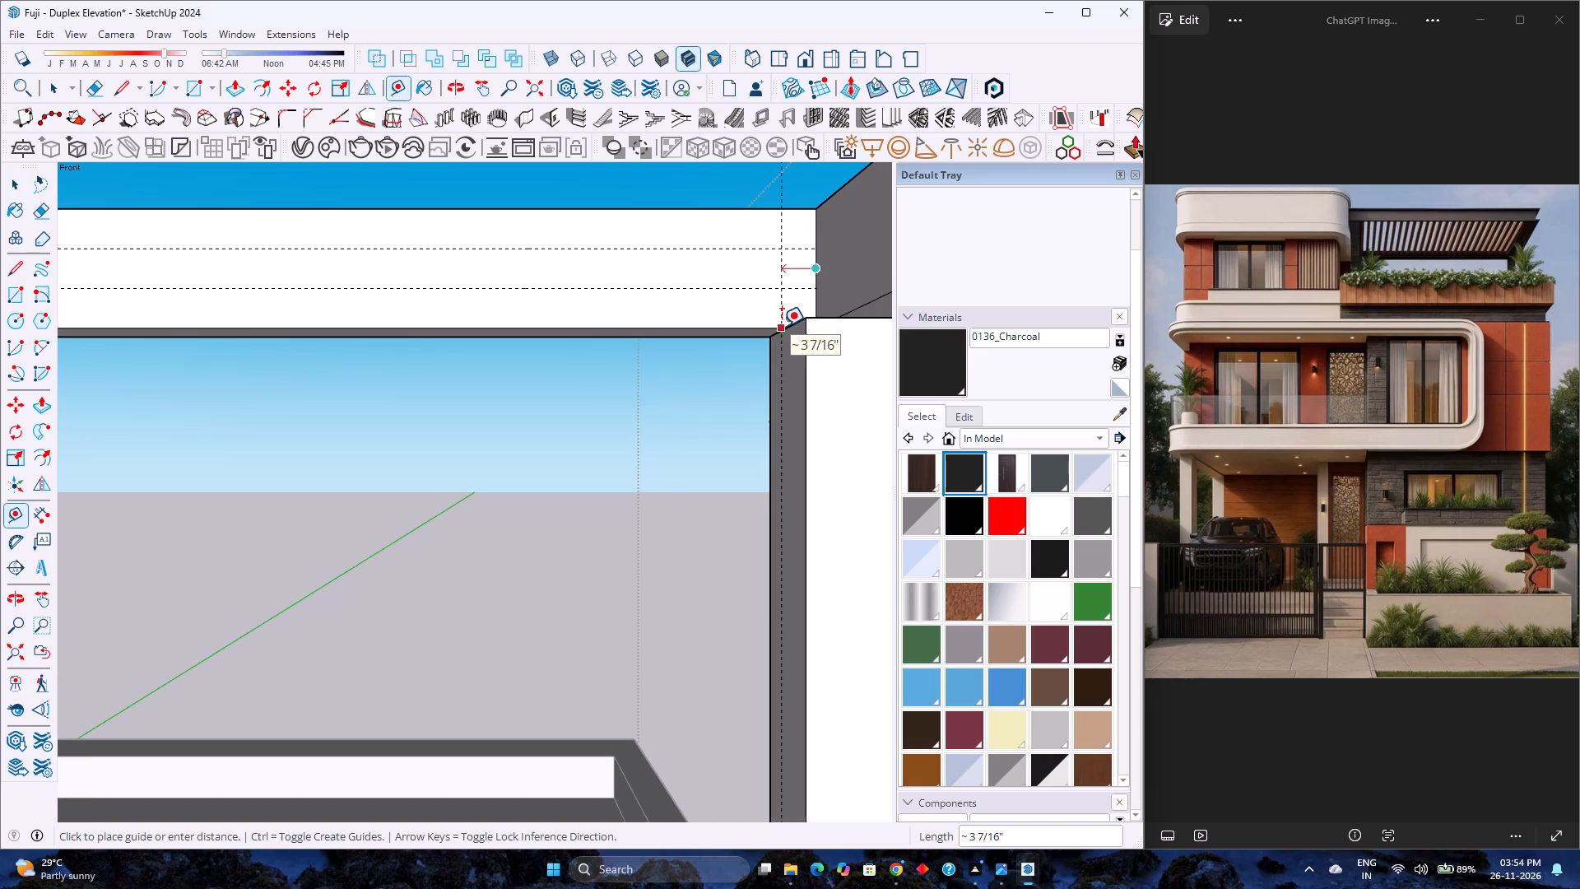
{"action": "key", "text": "Right"}
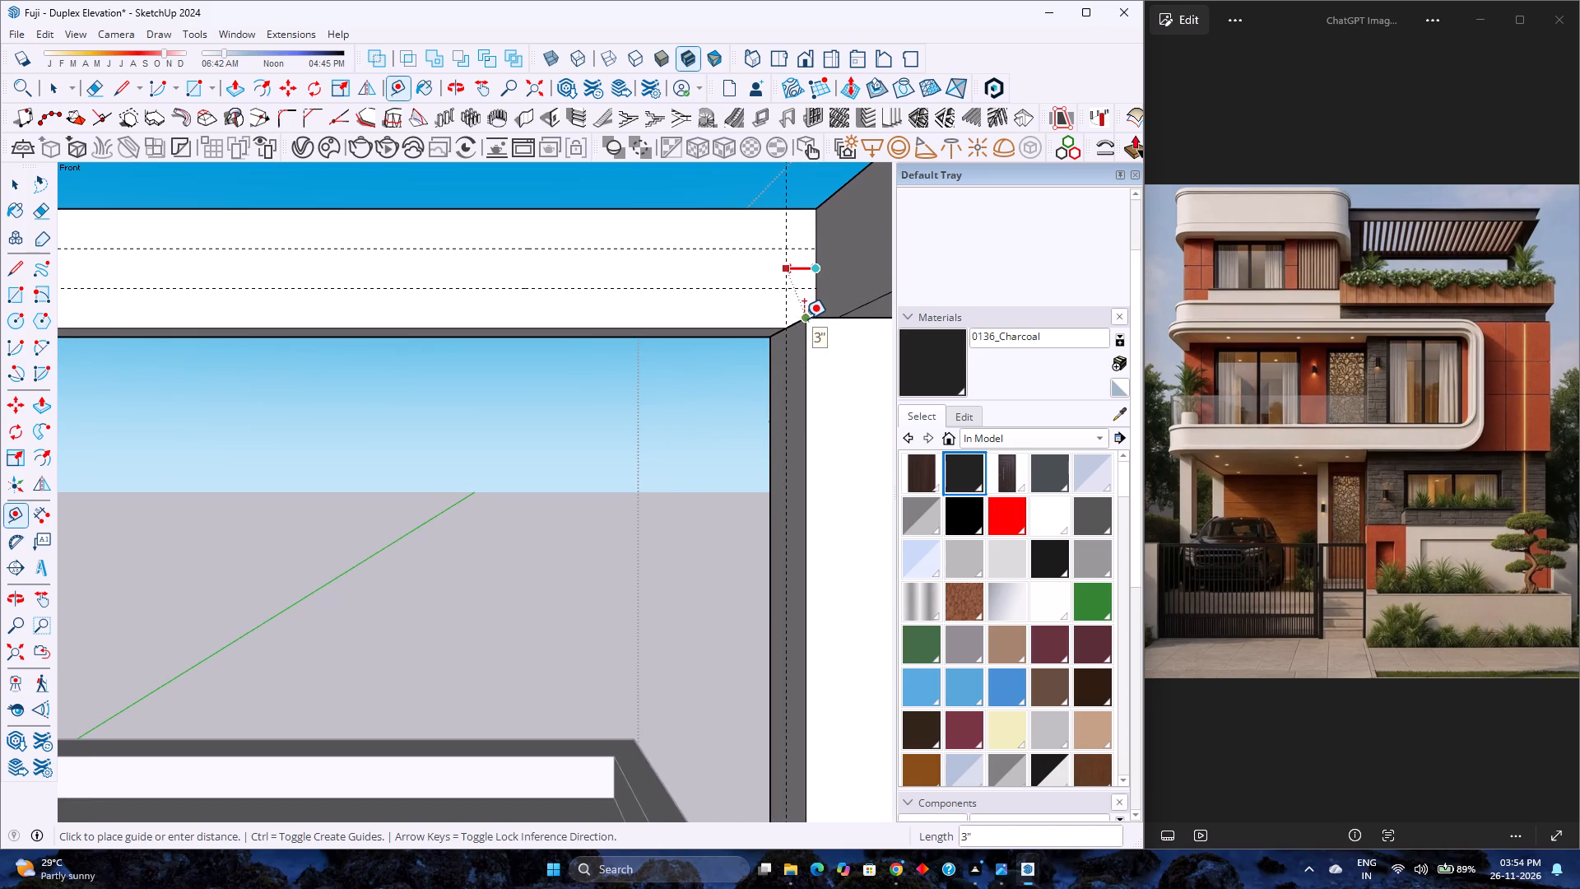
{"action": "left_click", "coordinate": [804, 319]}
{"action": "left_click", "coordinate": [783, 232]}
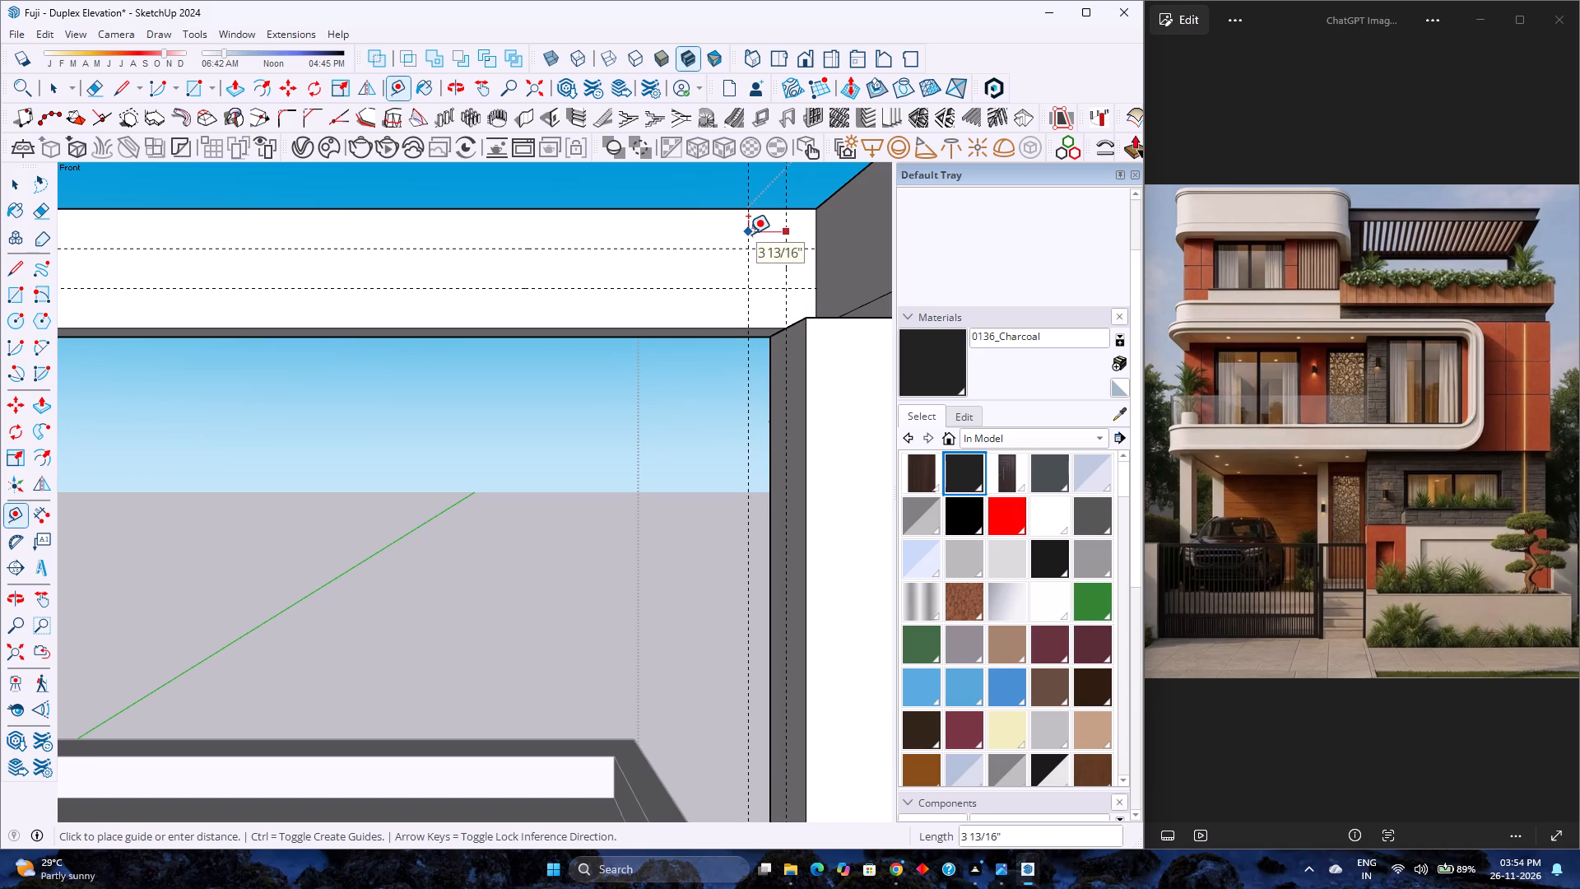
{"action": "type", "text": "3.5"}
{"action": "key", "text": "Return"}
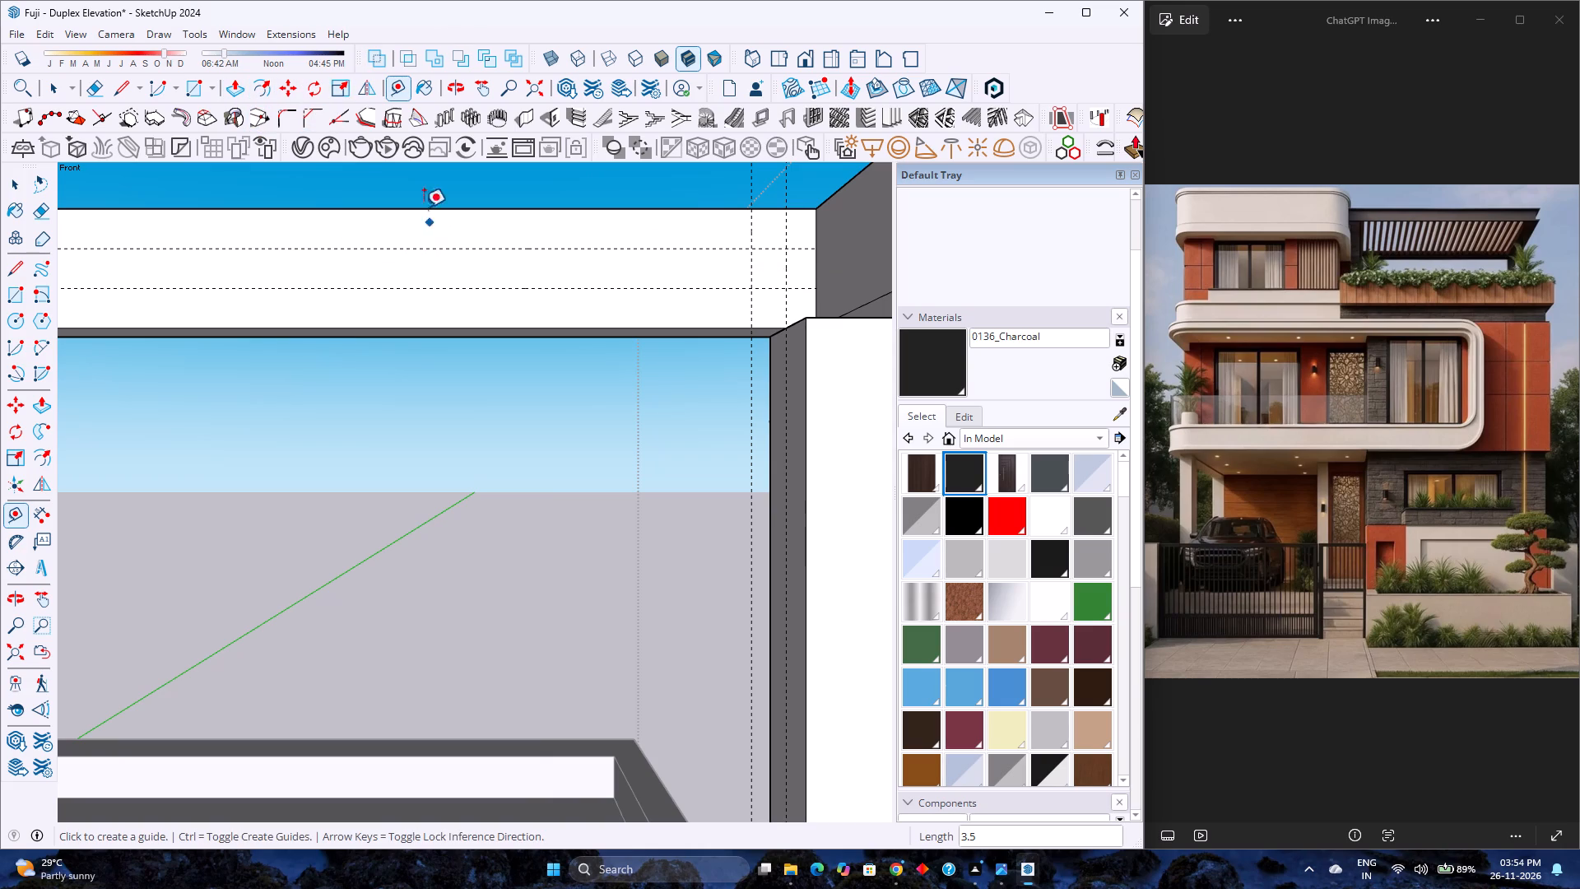
Draw a 3.5 by 4 inch rectangle between the guides at the back beam's right end.
{"action": "left_click", "coordinate": [192, 97]}
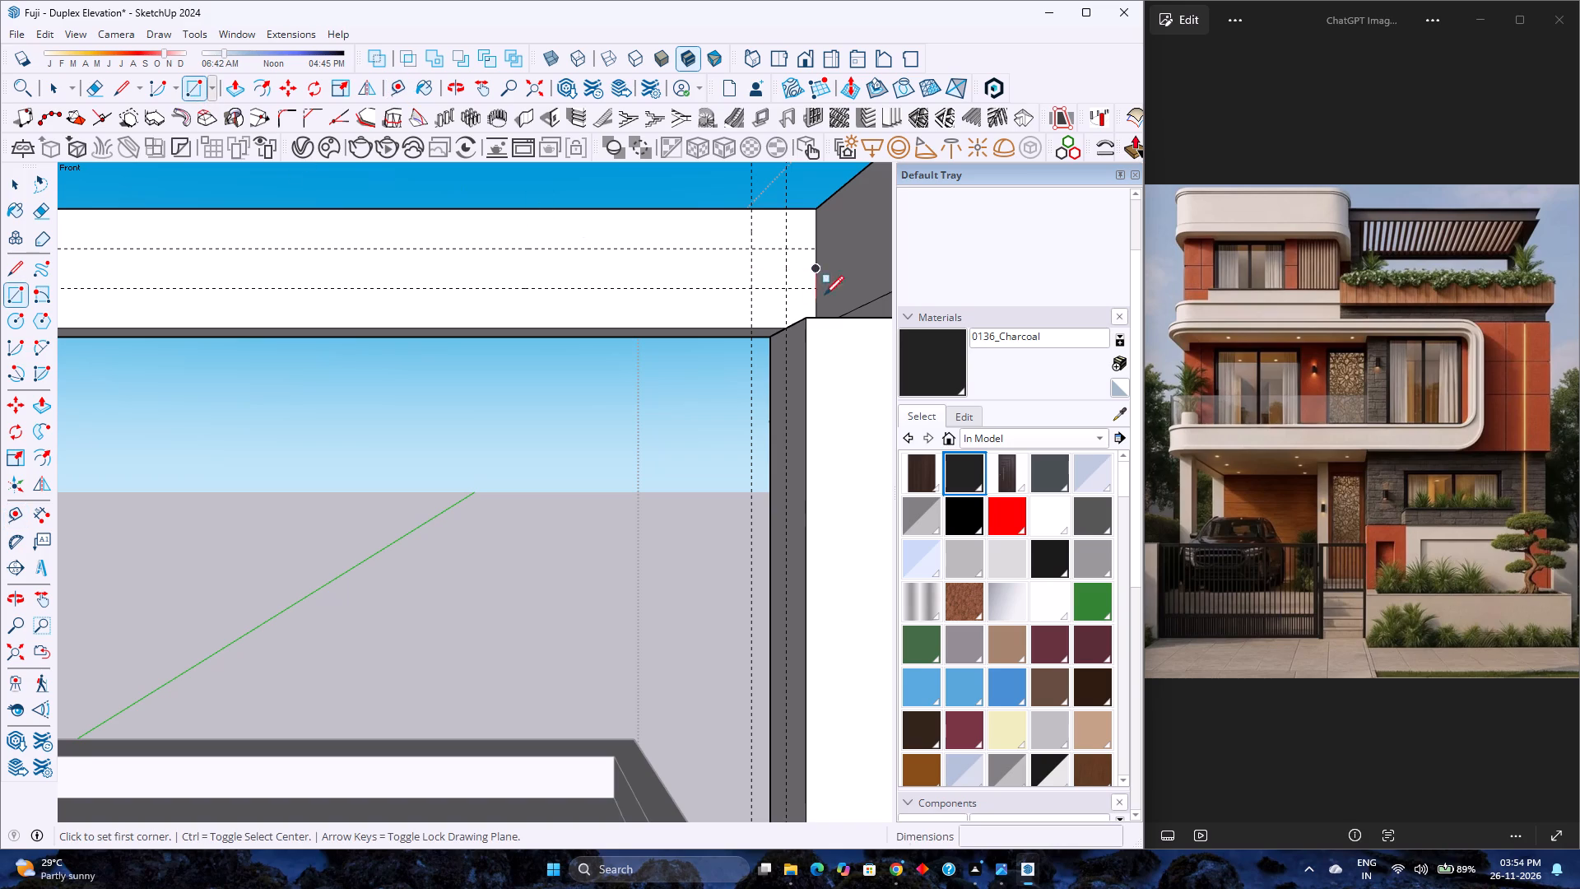
{"action": "left_click", "coordinate": [751, 247]}
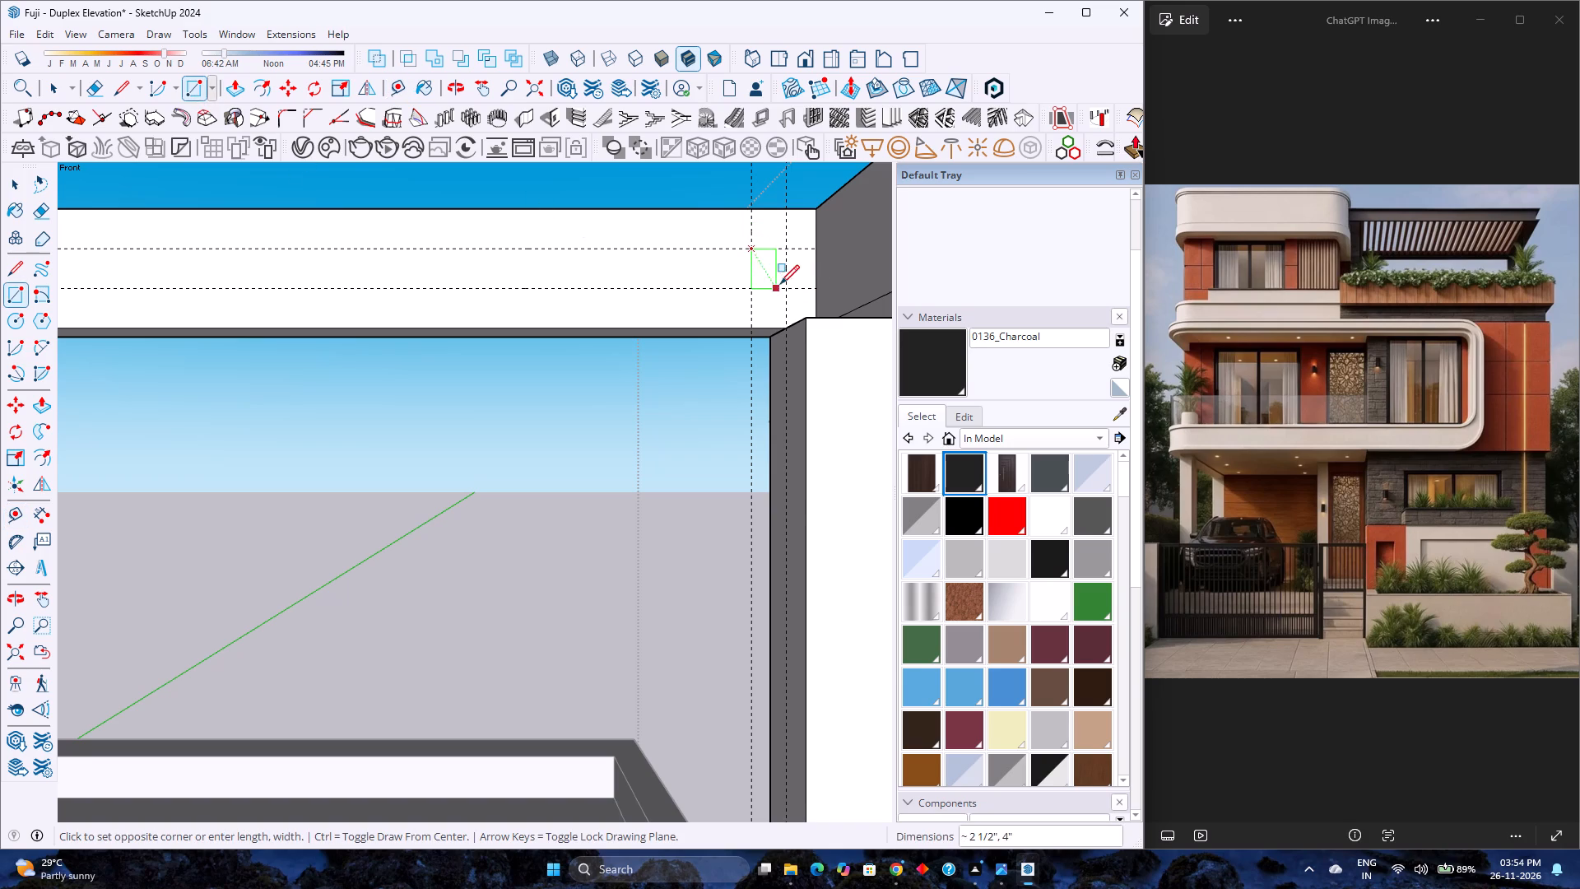
{"action": "left_click", "coordinate": [788, 288]}
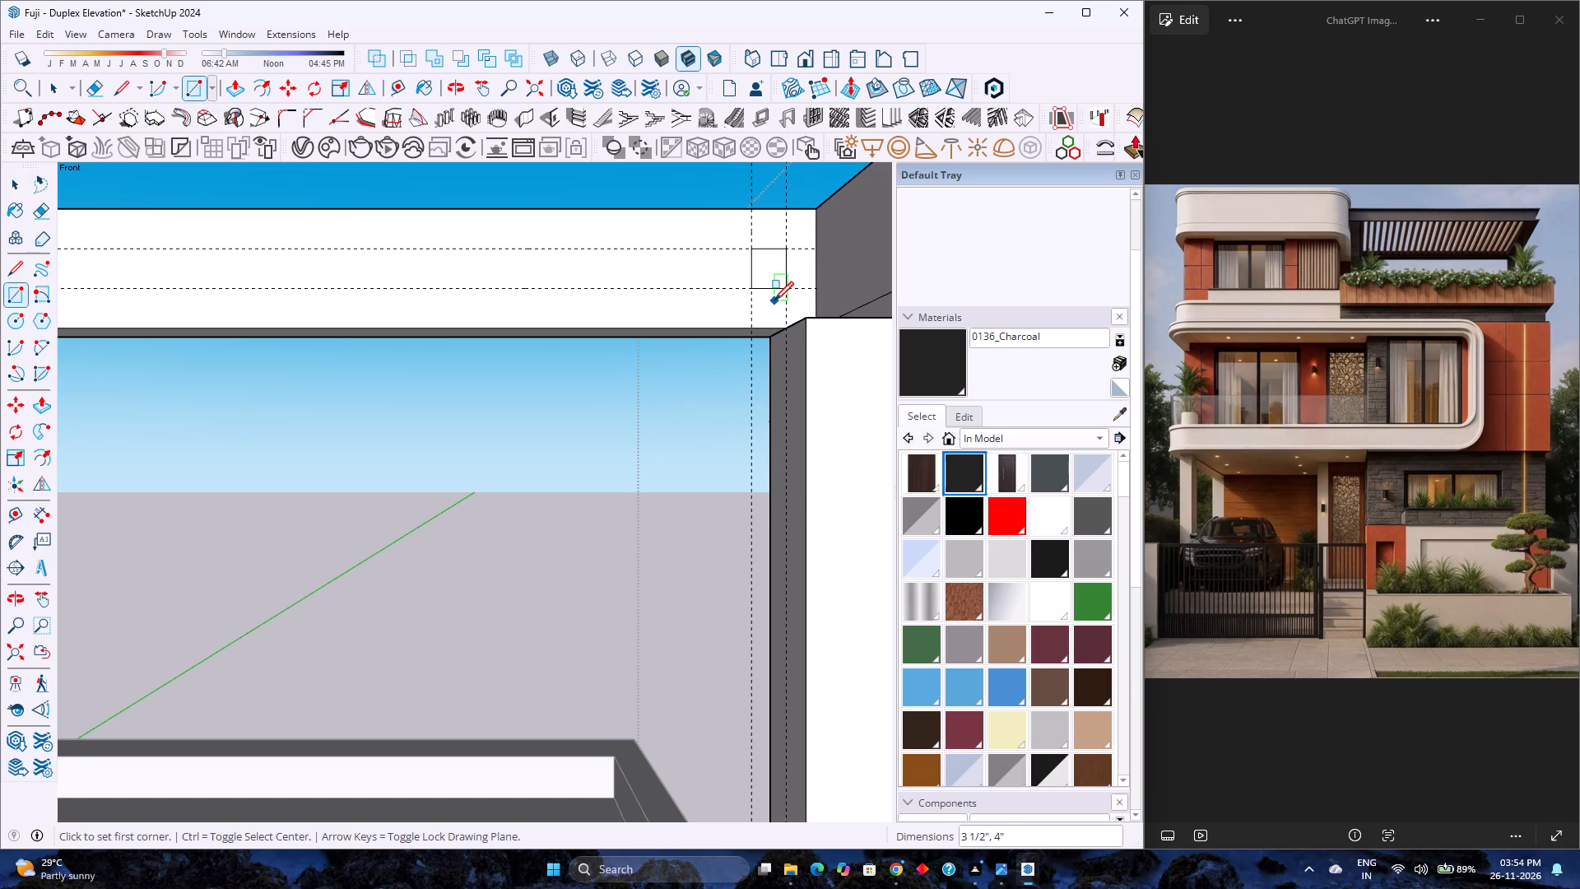
Copy the small rectangle's face 10 inches straight up, above the back beam.
{"action": "key", "text": "space"}
{"action": "left_click", "coordinate": [768, 274]}
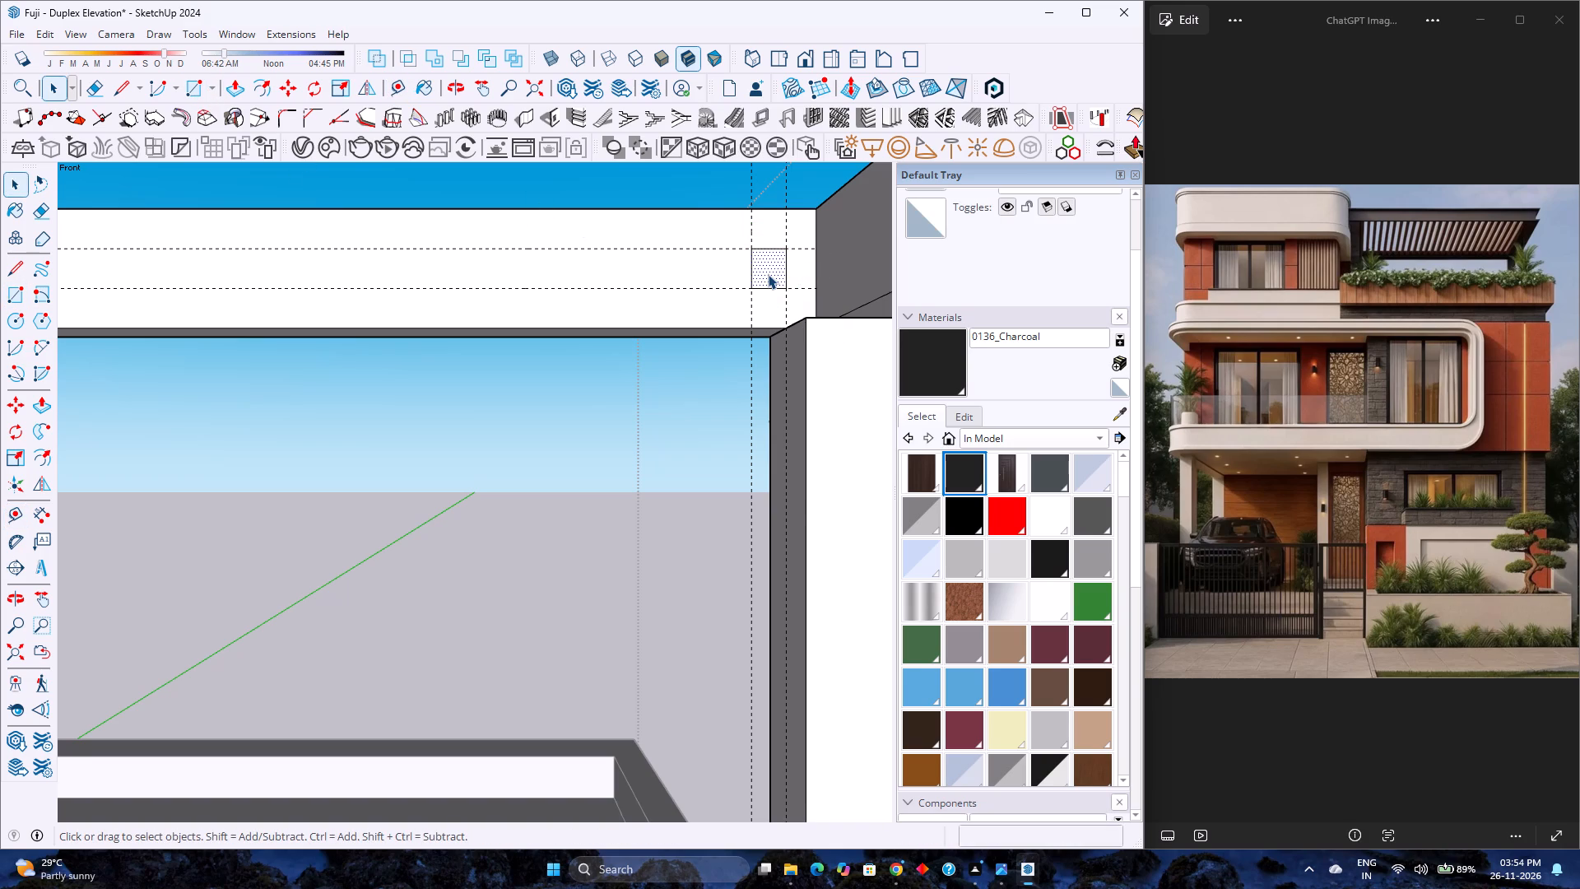
{"action": "key", "text": "m"}
{"action": "left_click", "coordinate": [788, 291]}
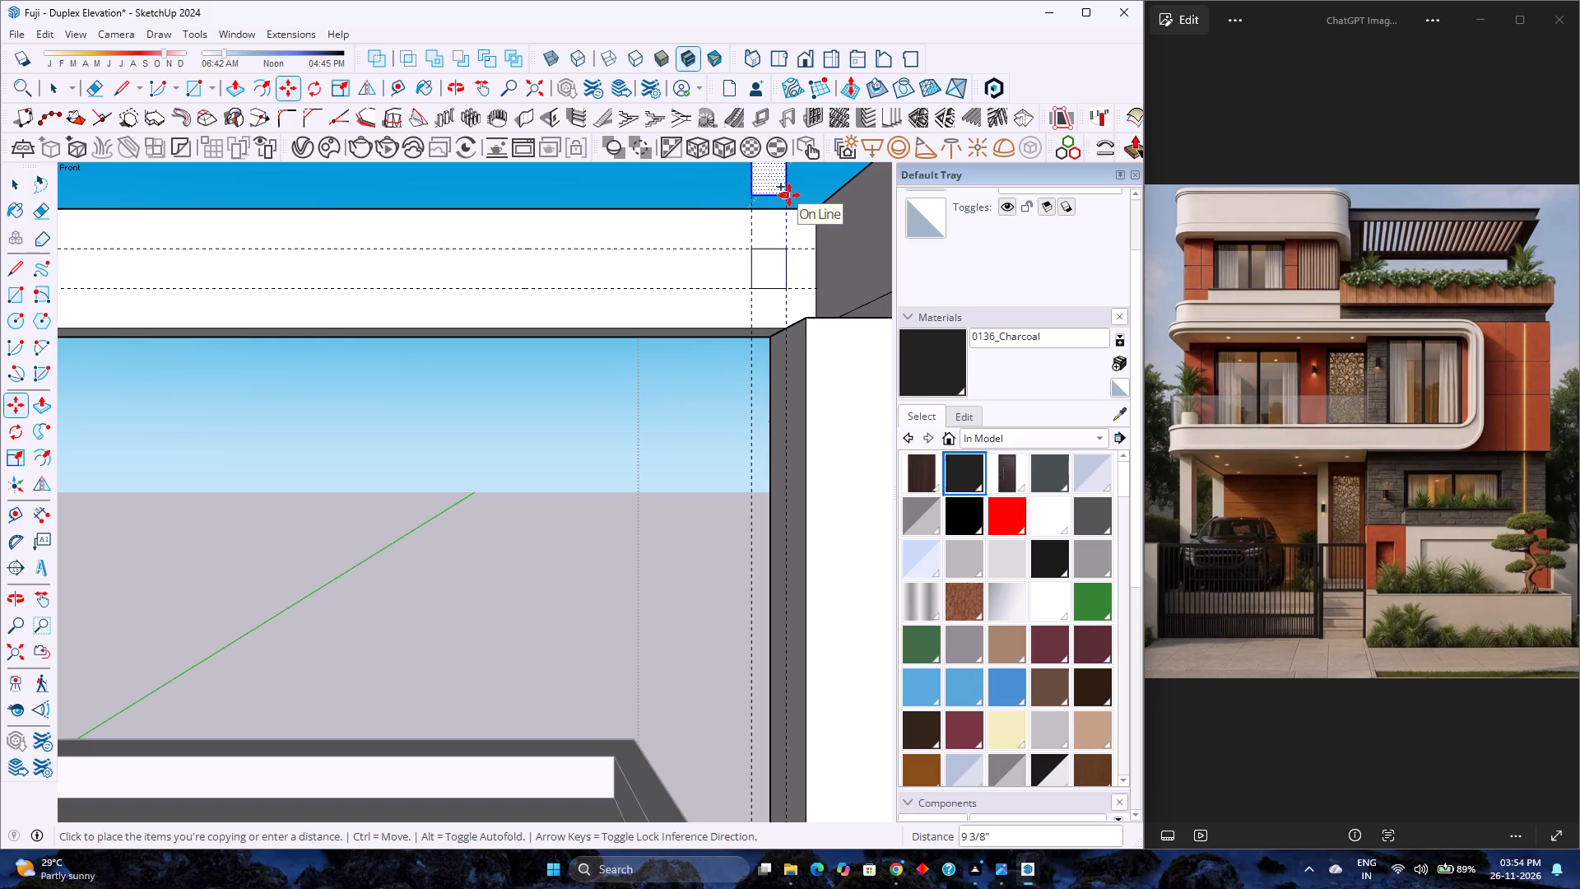
{"action": "key", "text": "1"}
{"action": "type", "text": "0'"}
{"action": "key", "text": "Return"}
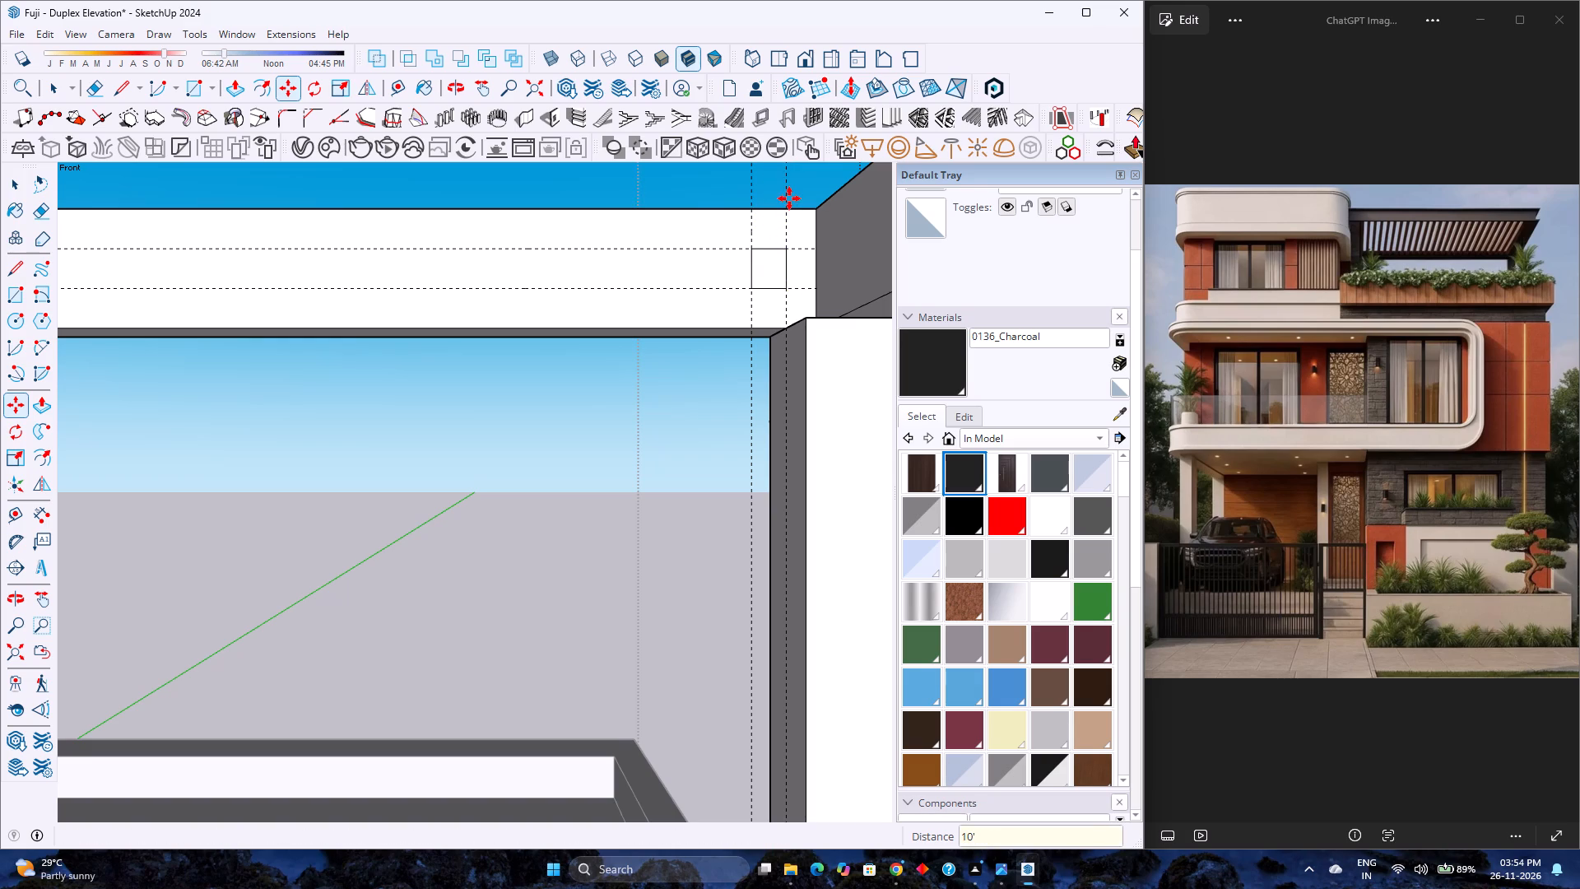
{"action": "scroll", "coordinate": [783, 287], "scroll_direction": "down", "scroll_amount": 5}
{"action": "middle_click_drag", "start_coordinate": [769, 270], "coordinate": [785, 311], "text": "shift"}
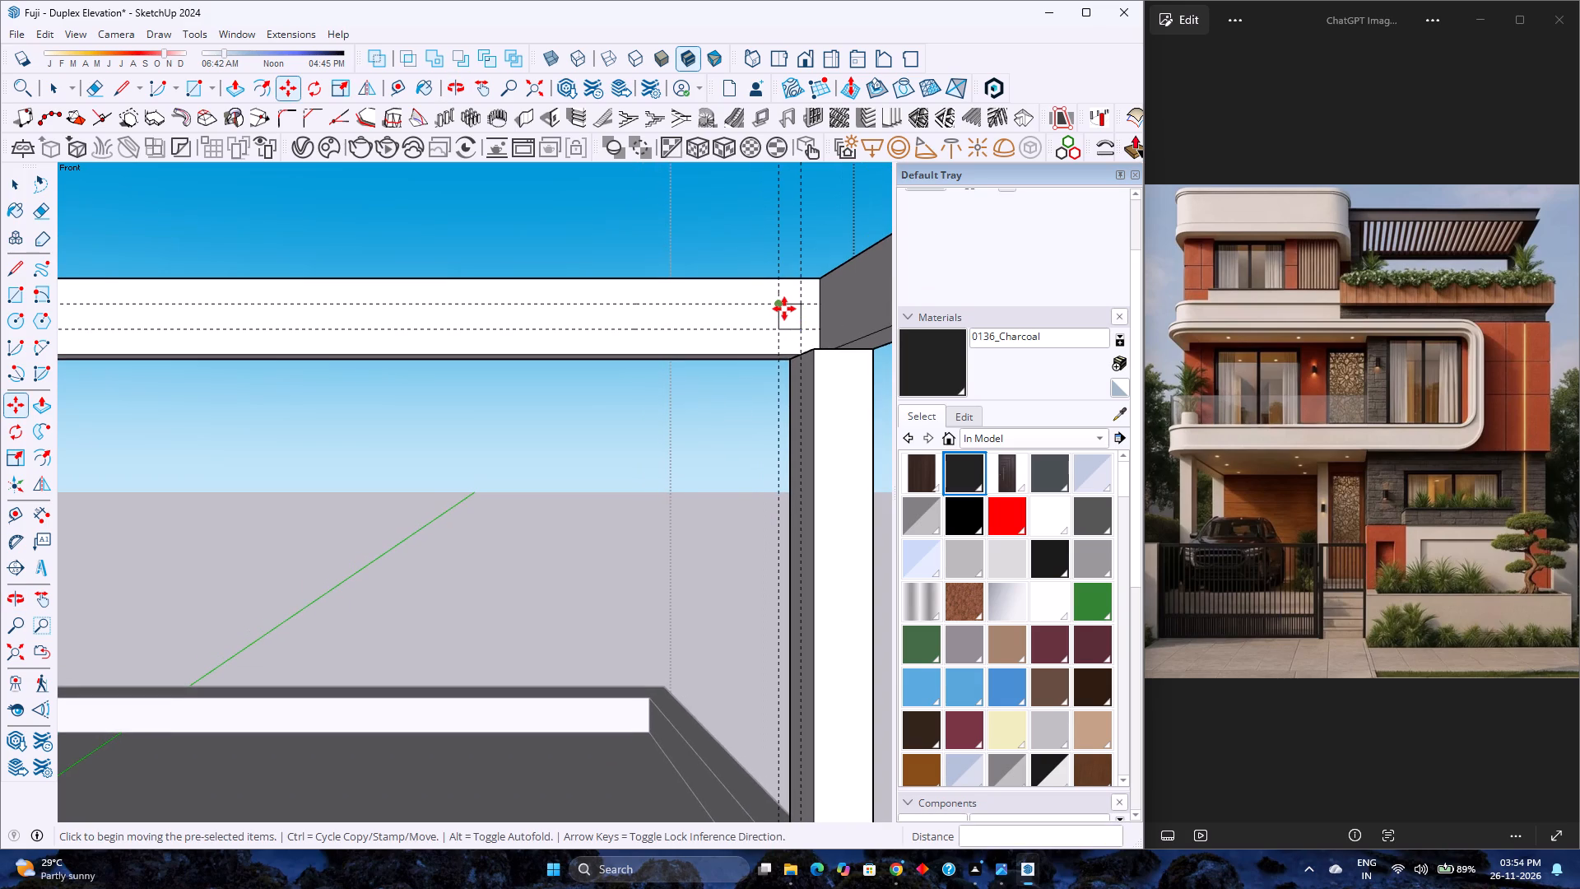
{"action": "type", "text": "10"}
{"action": "key", "text": "Return"}
{"action": "scroll", "coordinate": [774, 245], "scroll_direction": "up", "scroll_amount": 1}
Make the copied rectangle a component with the definition name 3.
{"action": "right_click", "coordinate": [788, 258]}
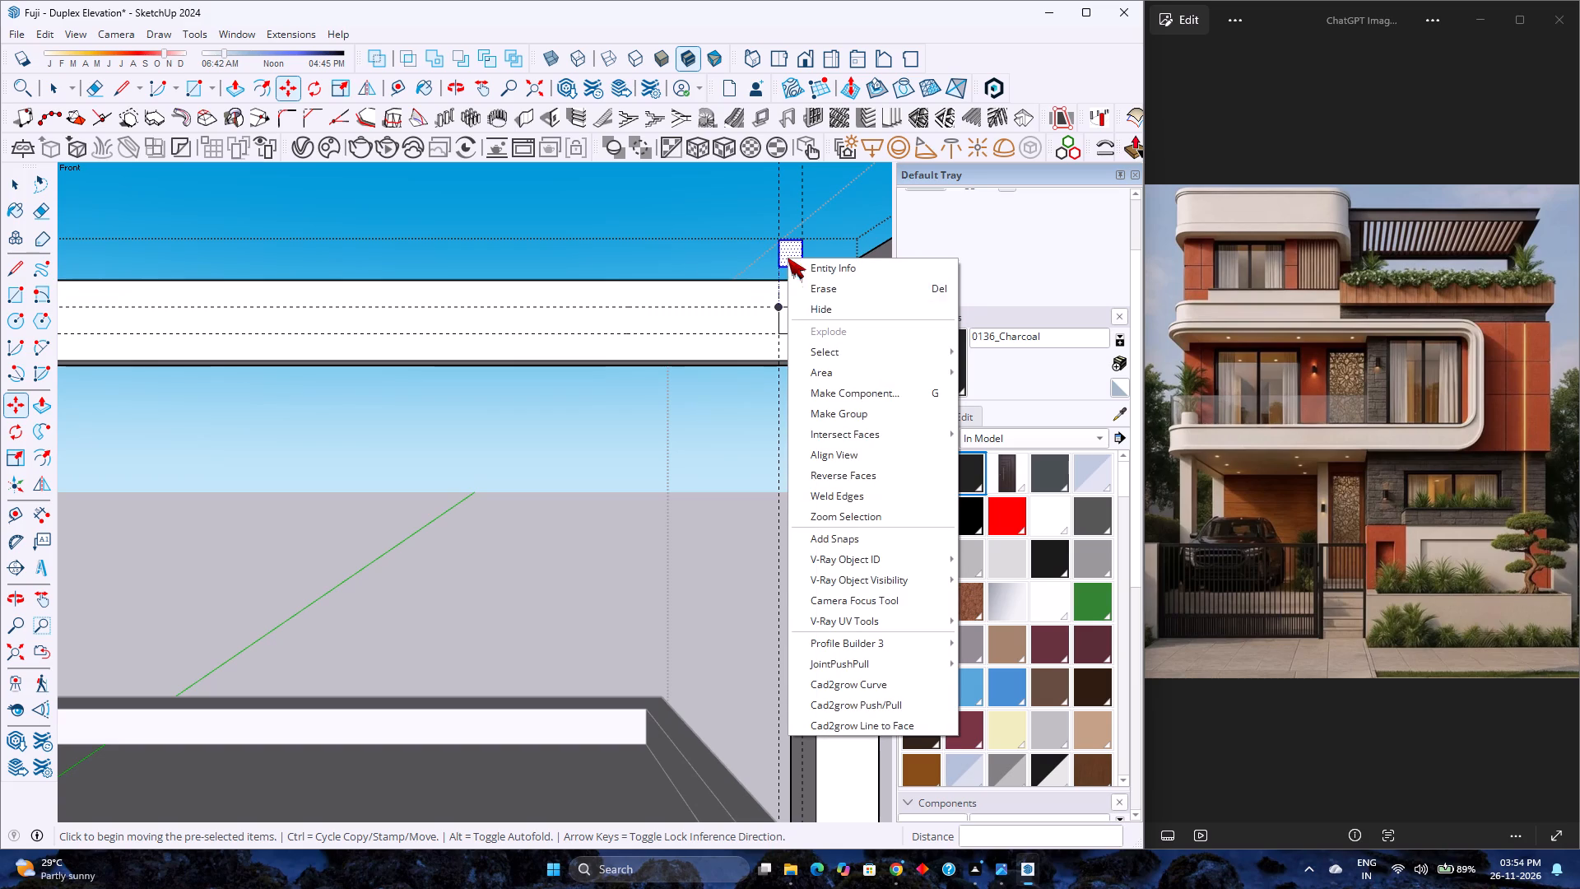
{"action": "left_click", "coordinate": [853, 390]}
{"action": "key", "text": "3"}
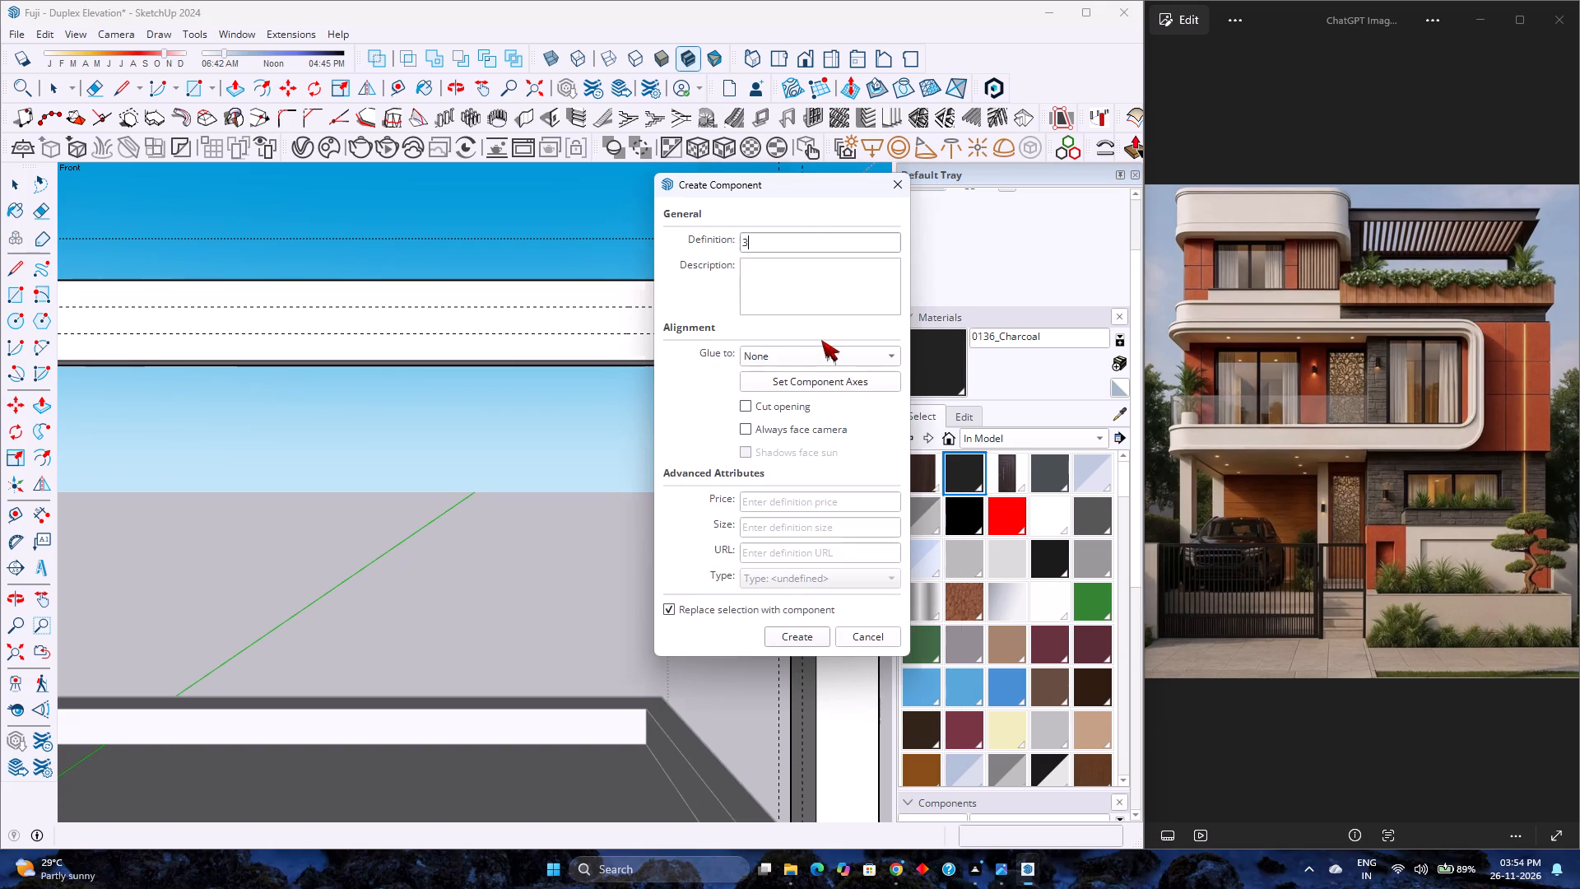
{"action": "key", "text": "Return"}
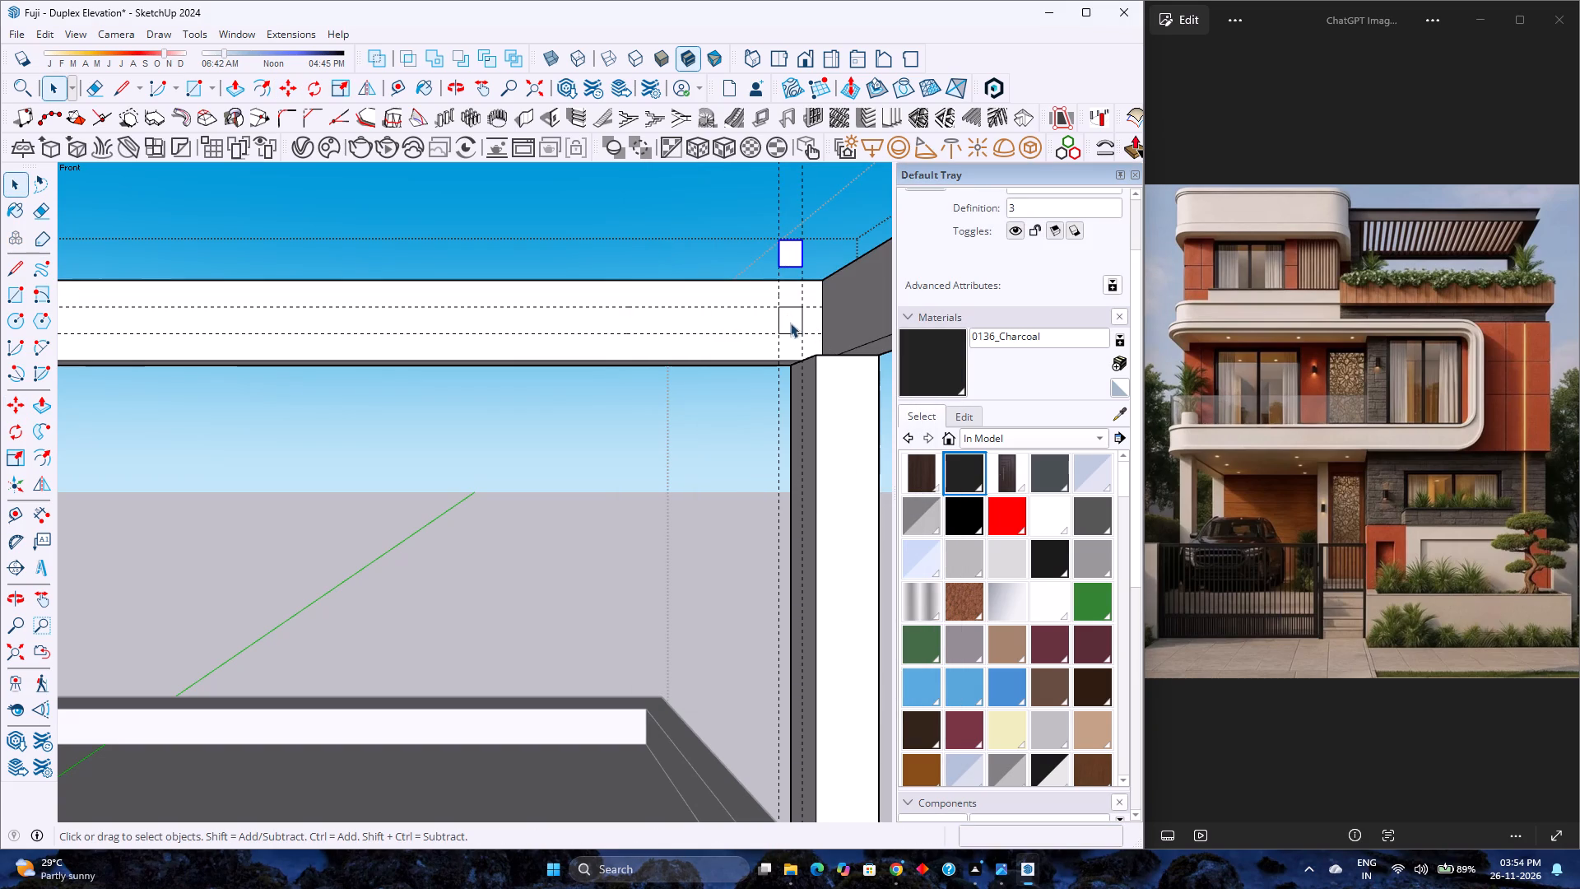
Delete the four edges of the original small rectangle on the back beam's face.
{"action": "left_click", "coordinate": [788, 326]}
{"action": "left_click", "coordinate": [784, 333]}
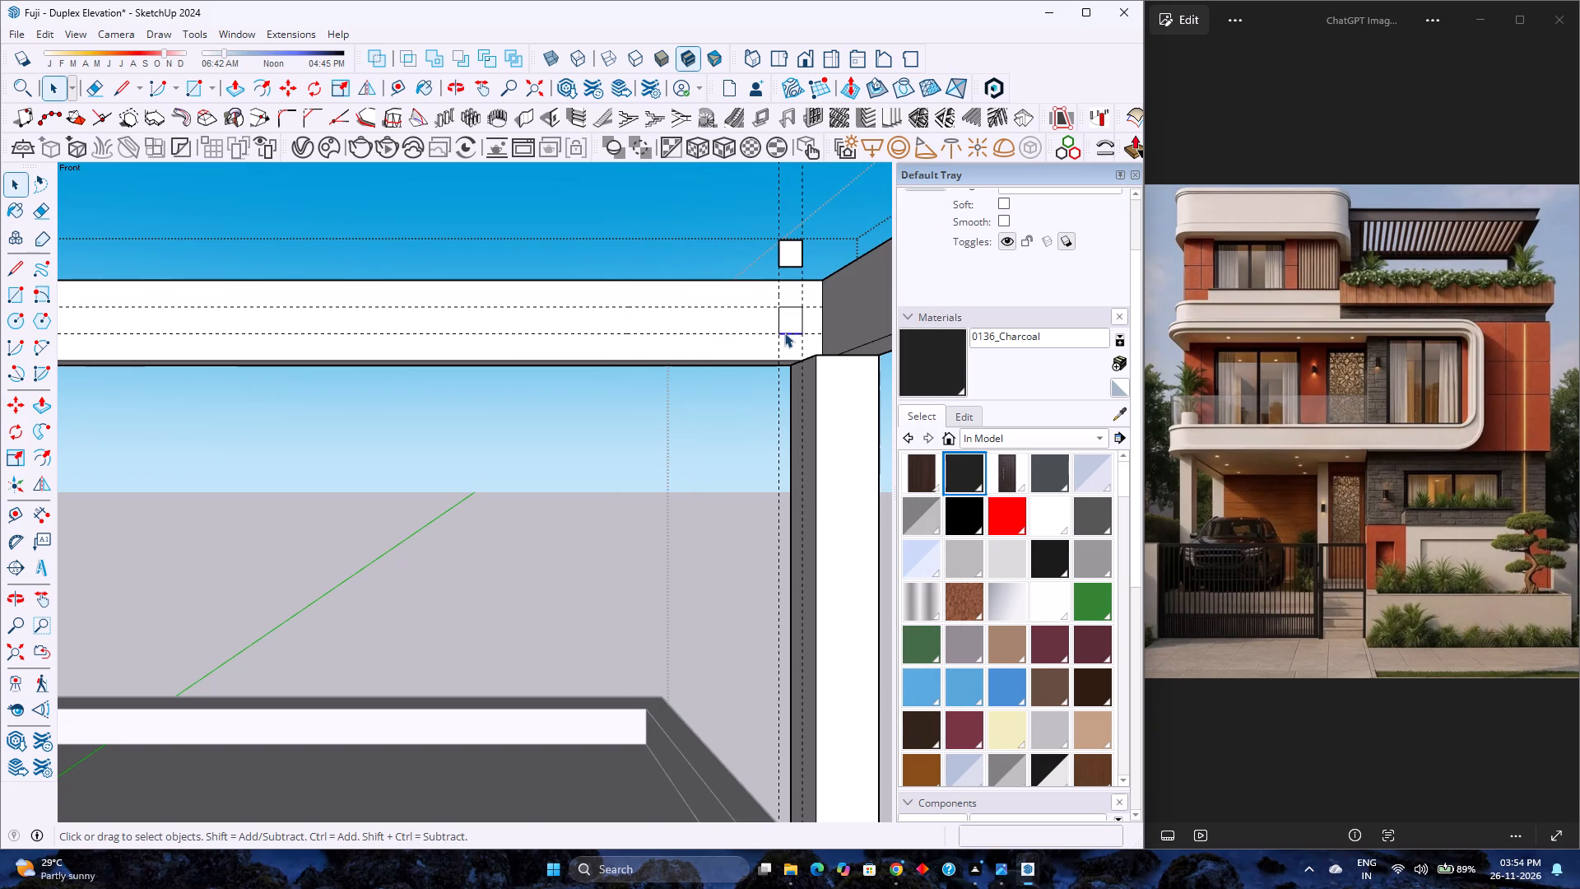
{"action": "key", "text": "Delete"}
{"action": "left_click", "coordinate": [779, 327]}
{"action": "key", "text": "Delete"}
{"action": "left_click", "coordinate": [802, 321]}
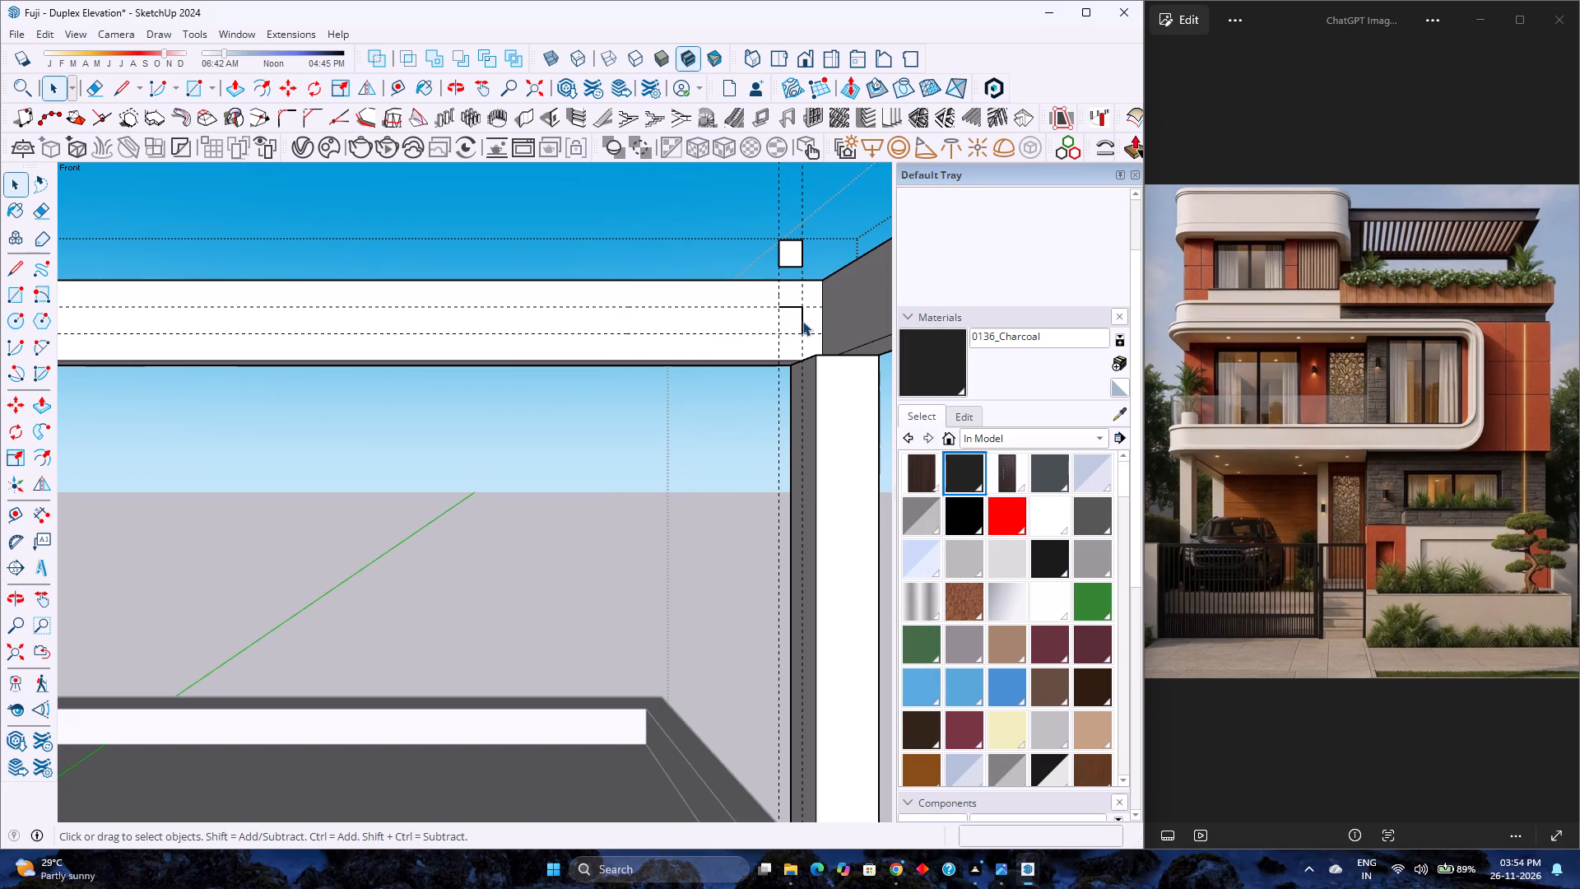
{"action": "key", "text": "Delete"}
{"action": "left_click", "coordinate": [789, 305]}
{"action": "key", "text": "Delete"}
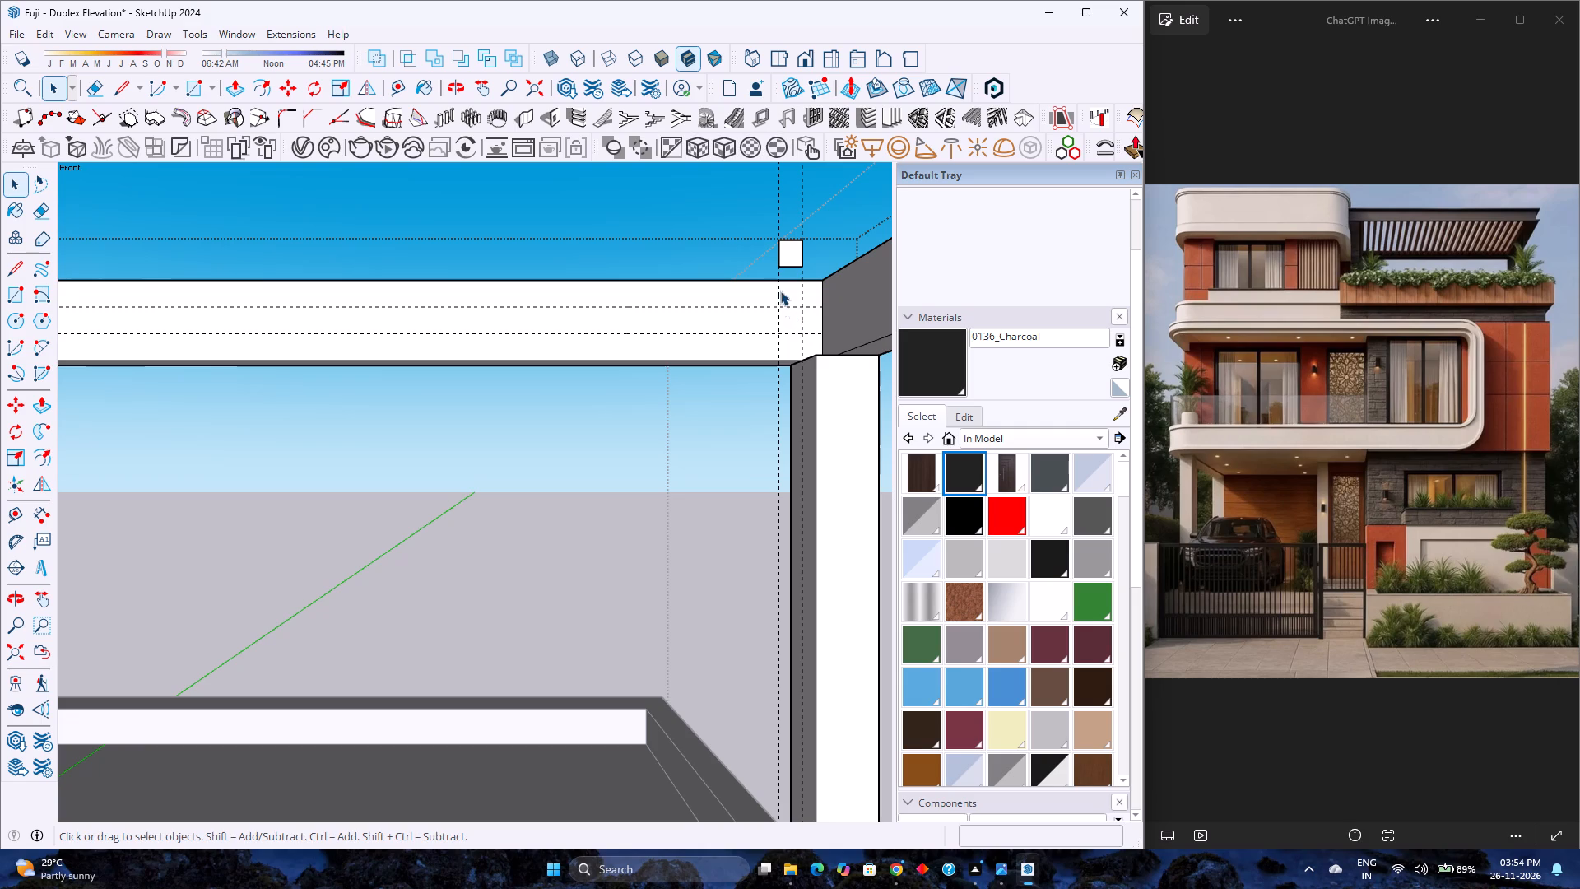
Move the small rectangle component down onto the guide intersections at the back beam's right end.
{"action": "left_click", "coordinate": [799, 258]}
{"action": "key", "text": "m"}
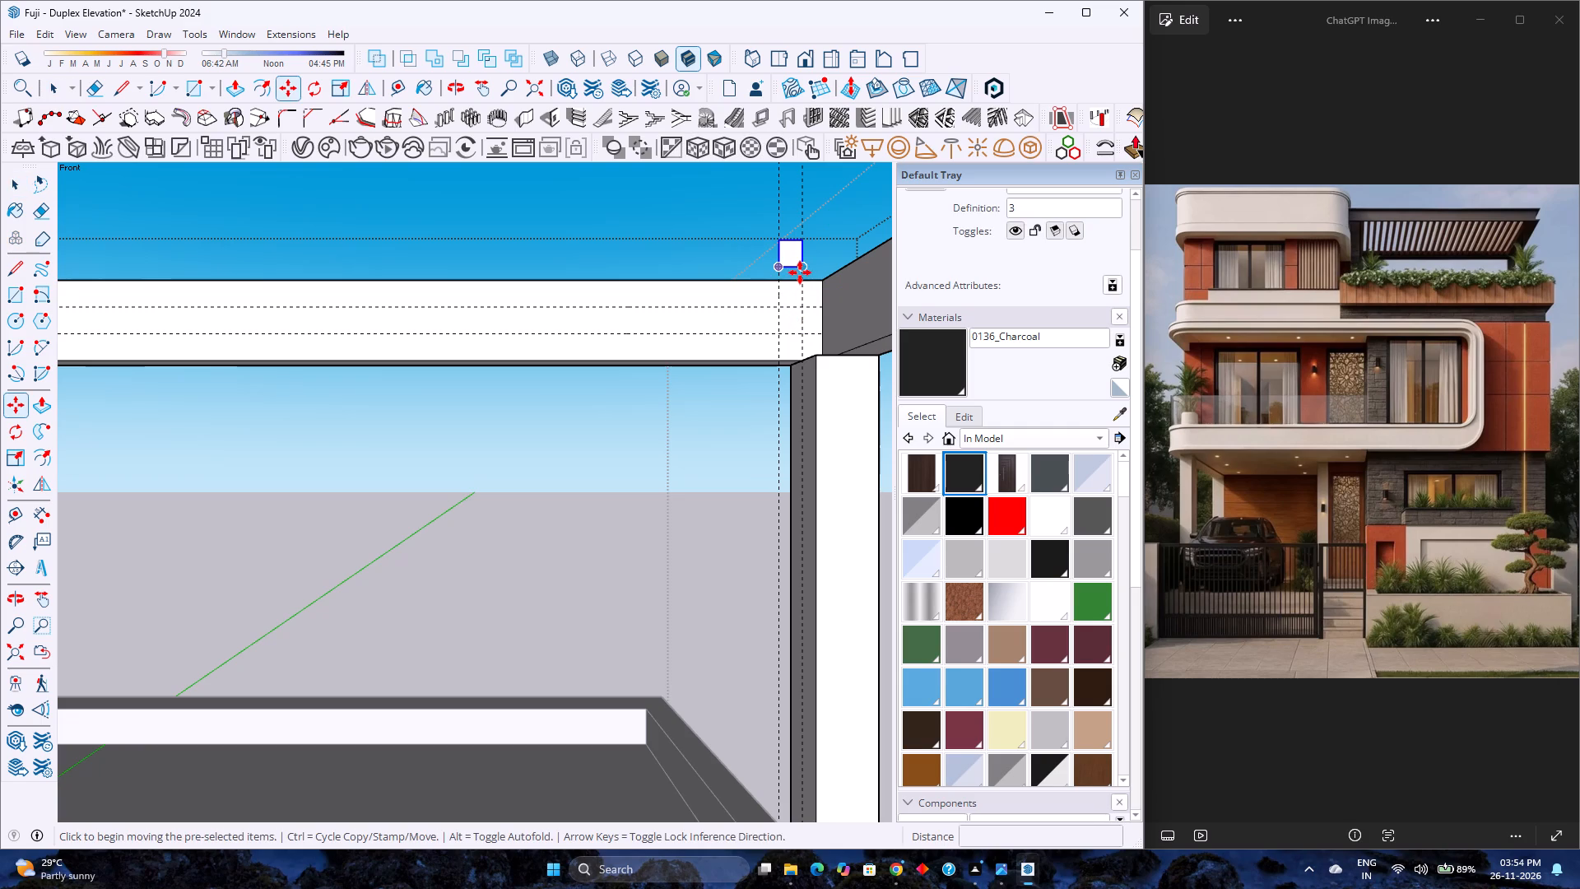
{"action": "left_click", "coordinate": [800, 272]}
{"action": "left_click", "coordinate": [804, 333]}
Place a vertical guide 3 inches in from the left end of the back beam.
{"action": "scroll", "coordinate": [806, 407], "scroll_direction": "down", "scroll_amount": 1}
{"action": "scroll", "coordinate": [540, 394], "scroll_direction": "up", "scroll_amount": 1}
{"action": "middle_click_drag", "start_coordinate": [528, 394], "coordinate": [739, 412], "text": "shift"}
{"action": "scroll", "coordinate": [706, 403], "scroll_direction": "down", "scroll_amount": 7}
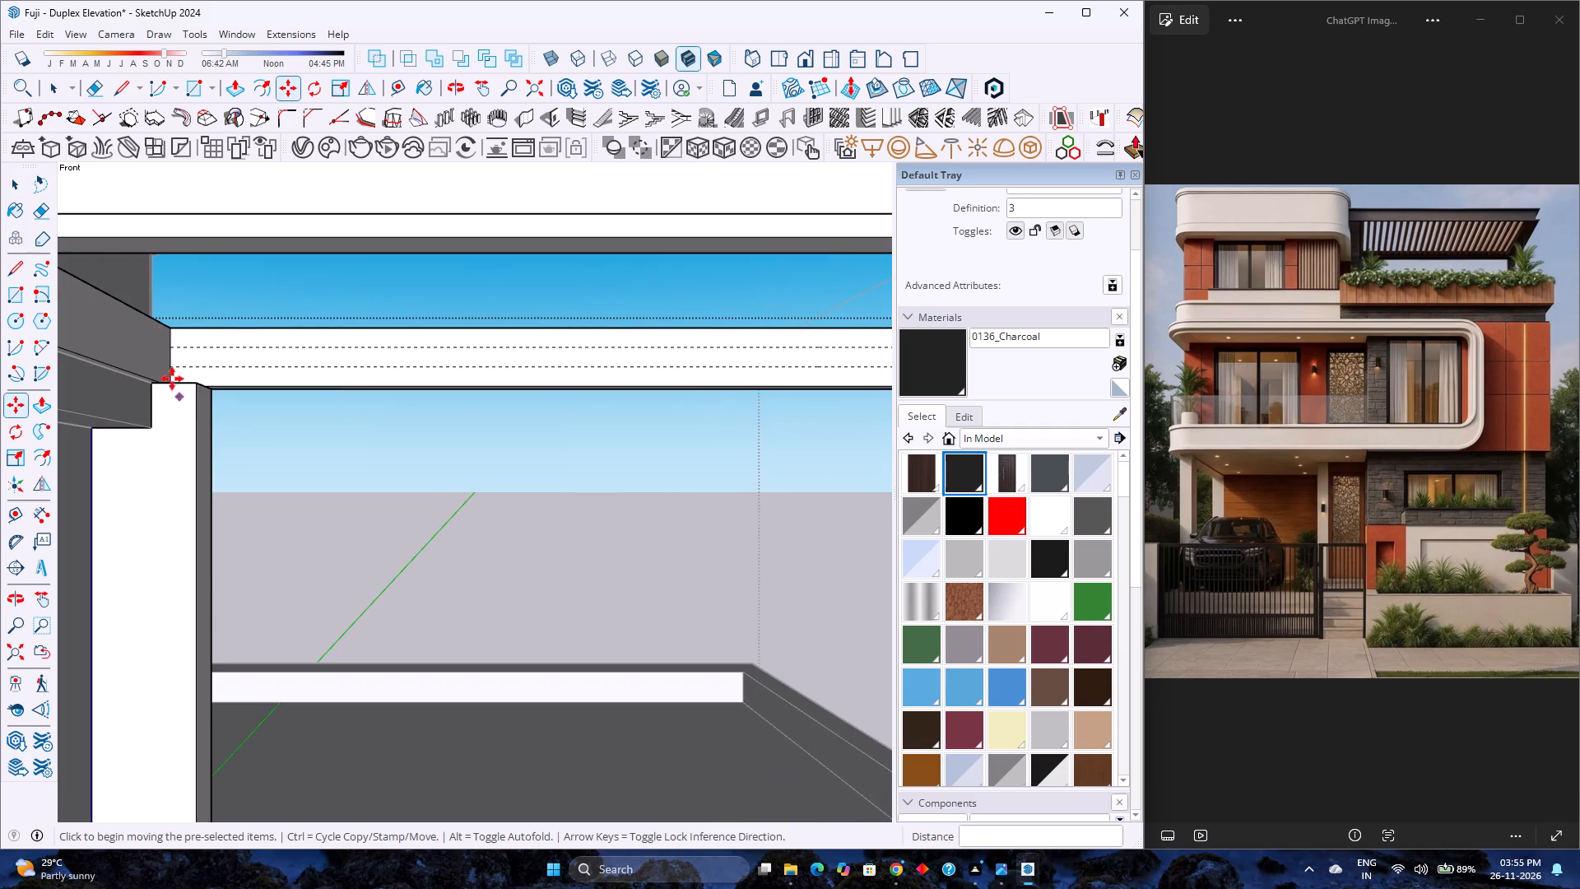
{"action": "left_click", "coordinate": [393, 85]}
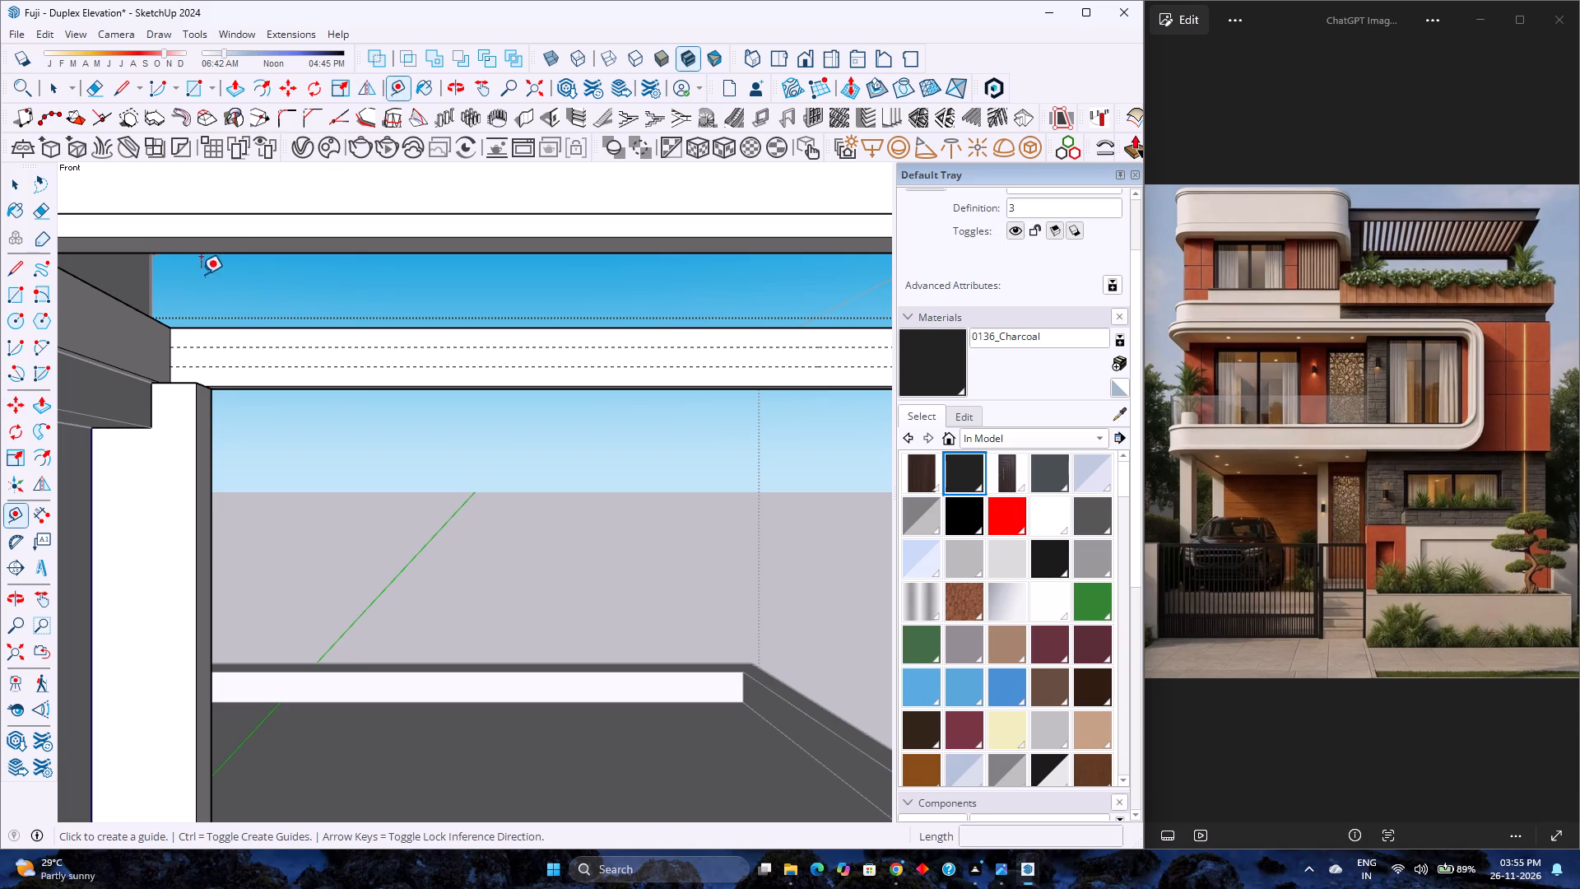
{"action": "scroll", "coordinate": [188, 379], "scroll_direction": "up", "scroll_amount": 9}
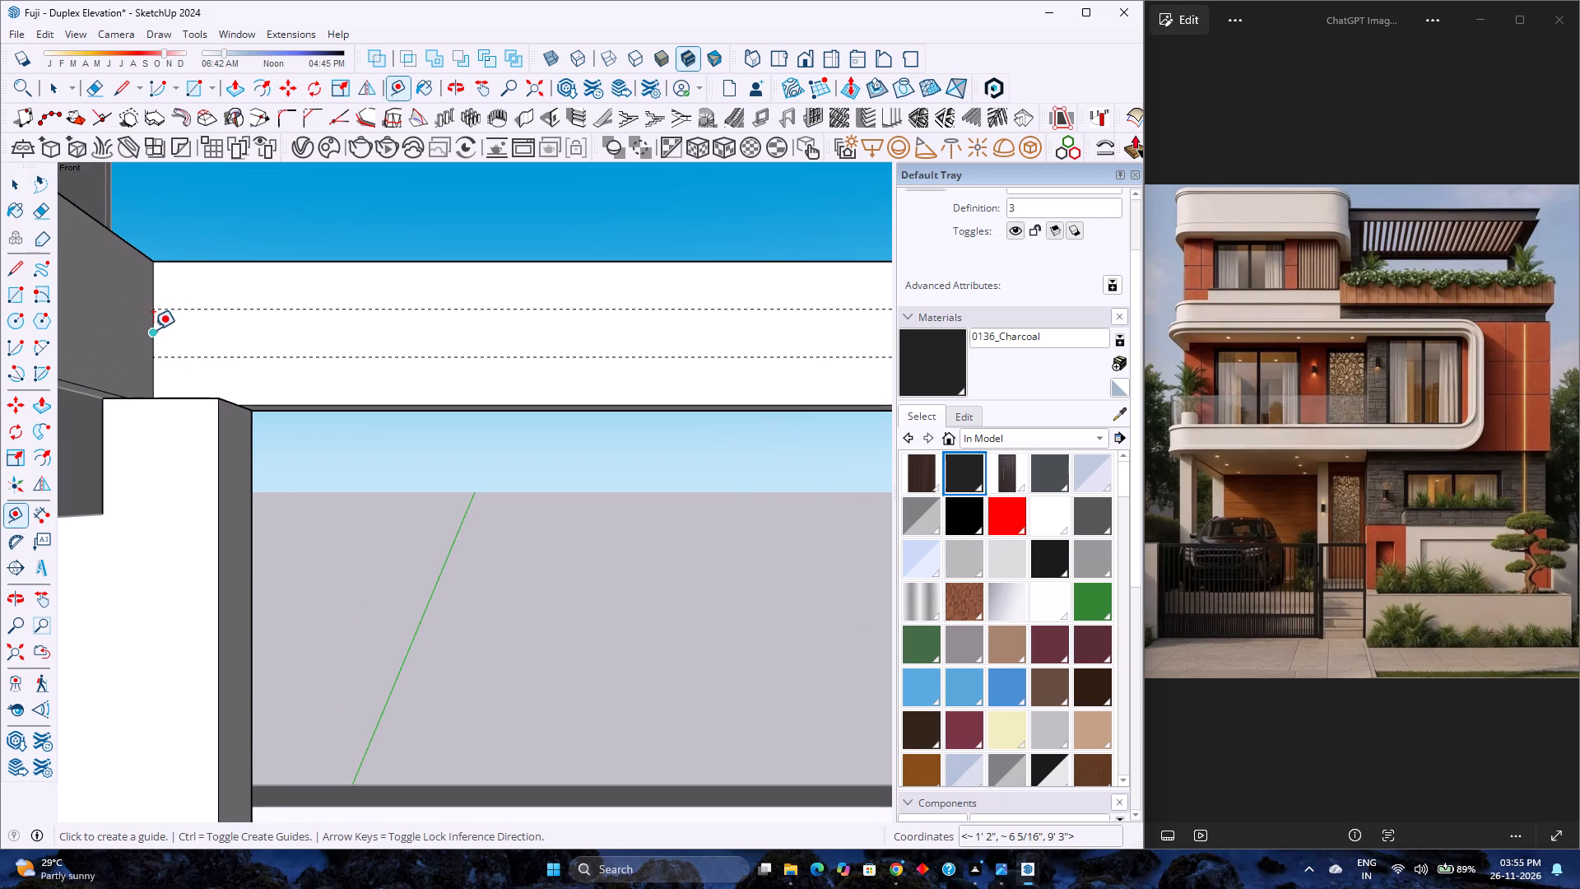
{"action": "left_click", "coordinate": [153, 329]}
{"action": "key", "text": "3"}
{"action": "key", "text": "Return"}
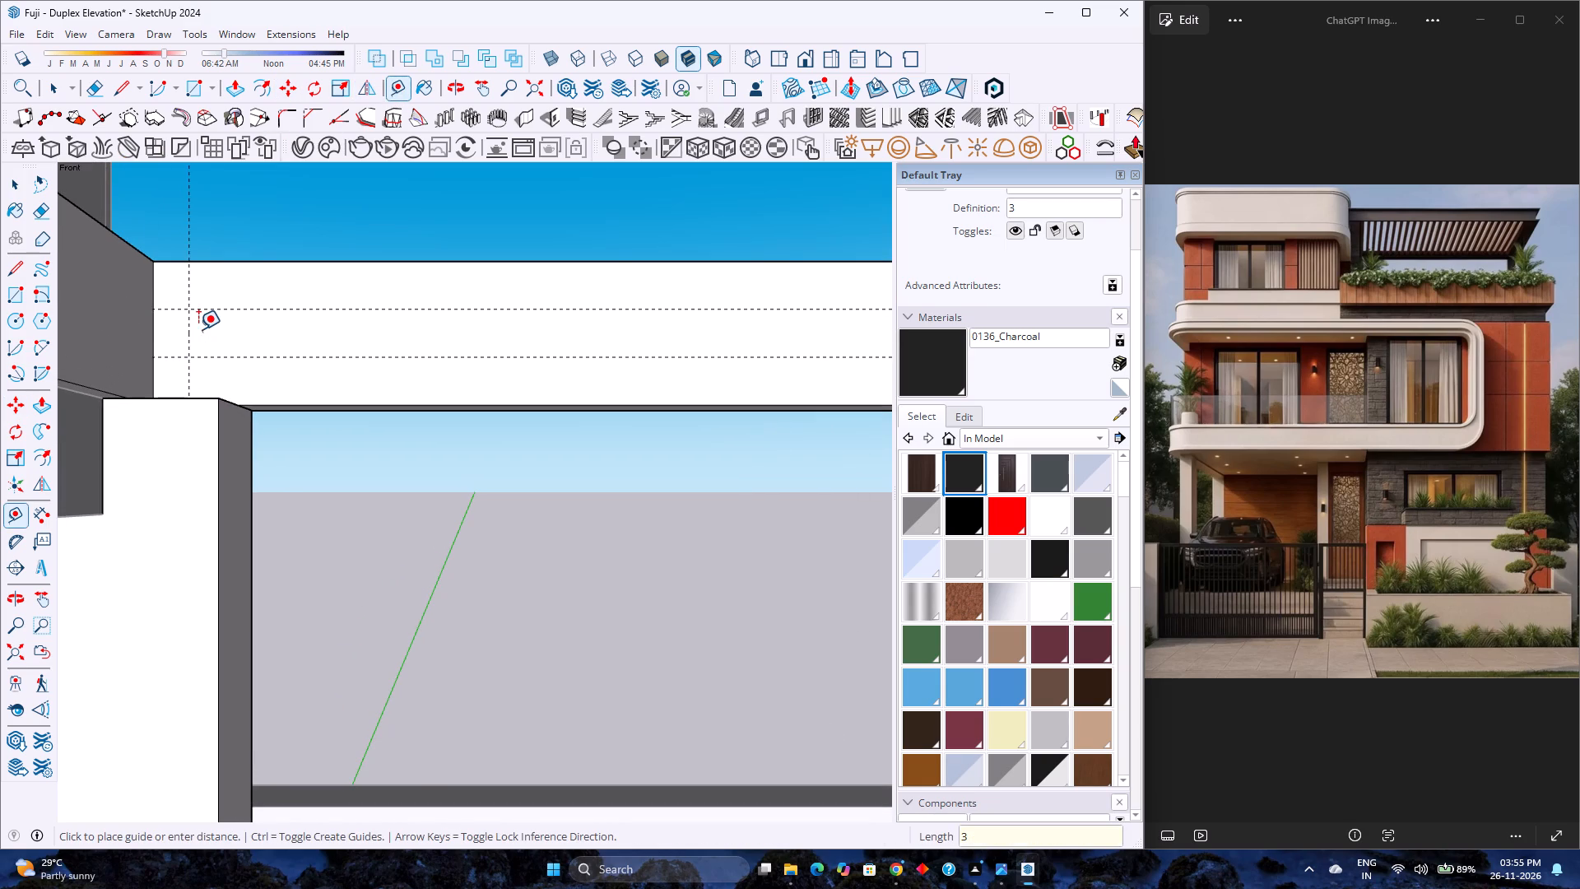
Copy the small rectangle component about 12' 9 1/2" along the back beam to the guide intersection at its left end.
{"action": "scroll", "coordinate": [201, 331], "scroll_direction": "down", "scroll_amount": 14}
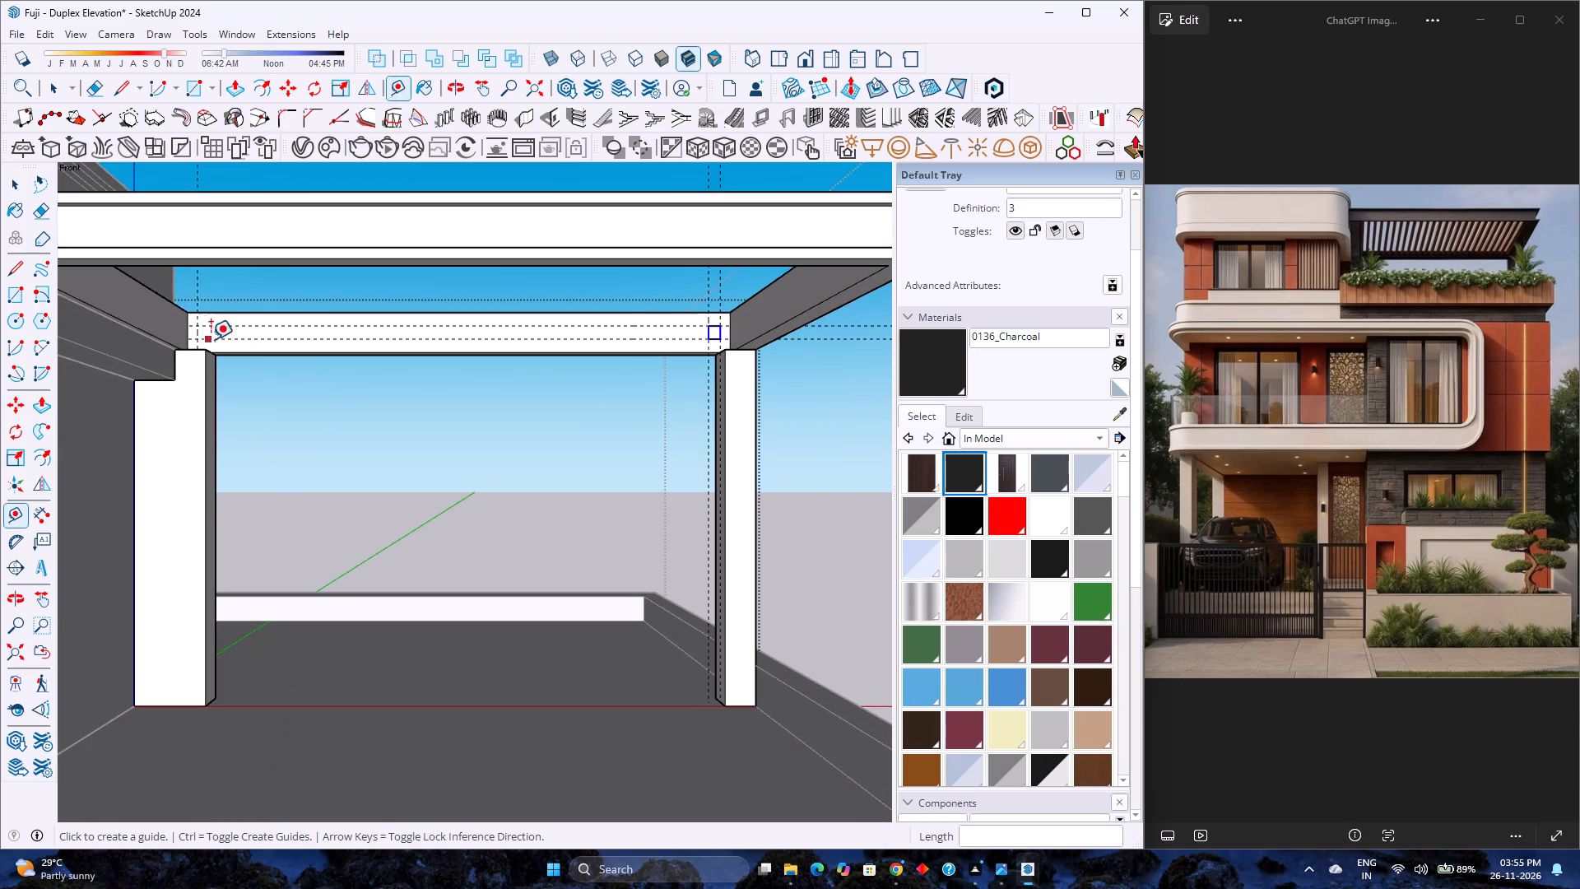
{"action": "key", "text": "space"}
{"action": "key", "text": "m"}
{"action": "scroll", "coordinate": [709, 339], "scroll_direction": "up", "scroll_amount": 3}
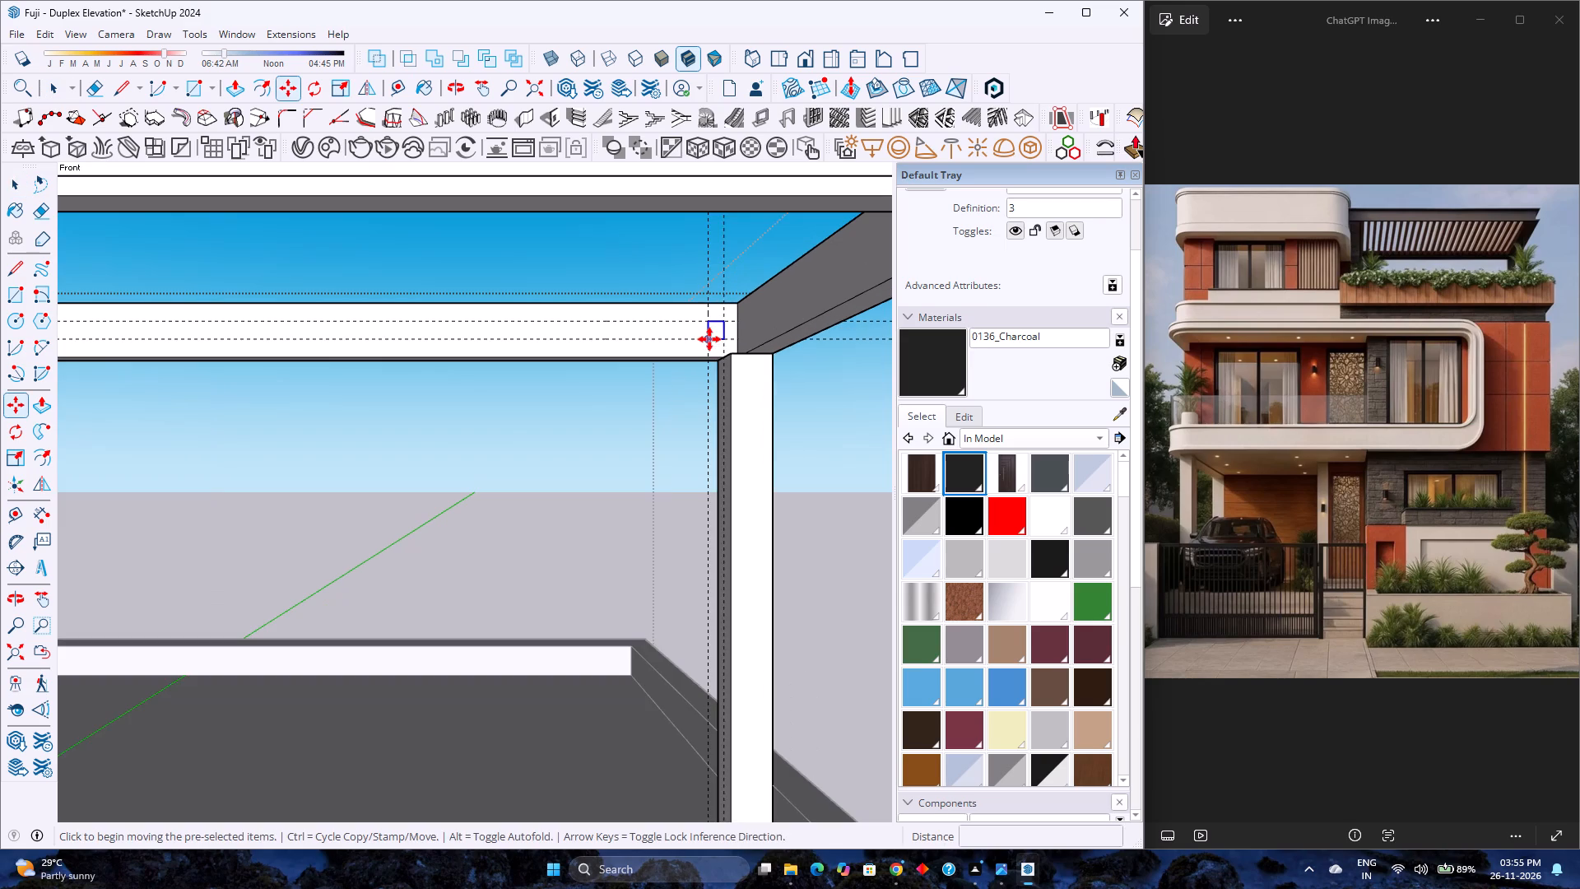
{"action": "left_click", "coordinate": [709, 339]}
{"action": "scroll", "coordinate": [697, 339], "scroll_direction": "down", "scroll_amount": 8}
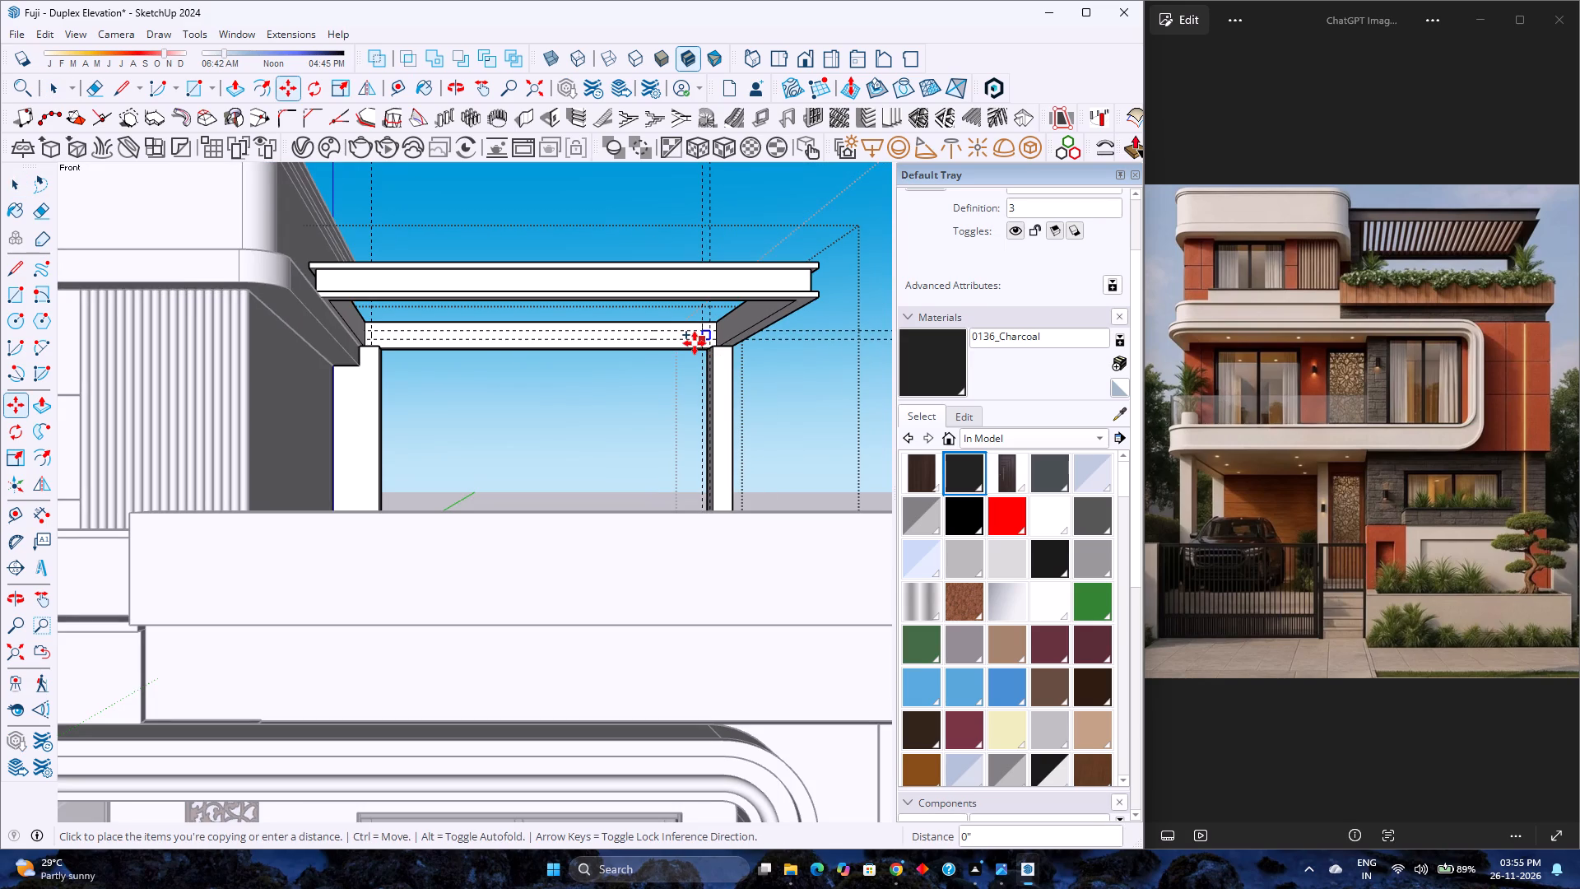
{"action": "scroll", "coordinate": [404, 333], "scroll_direction": "up", "scroll_amount": 3}
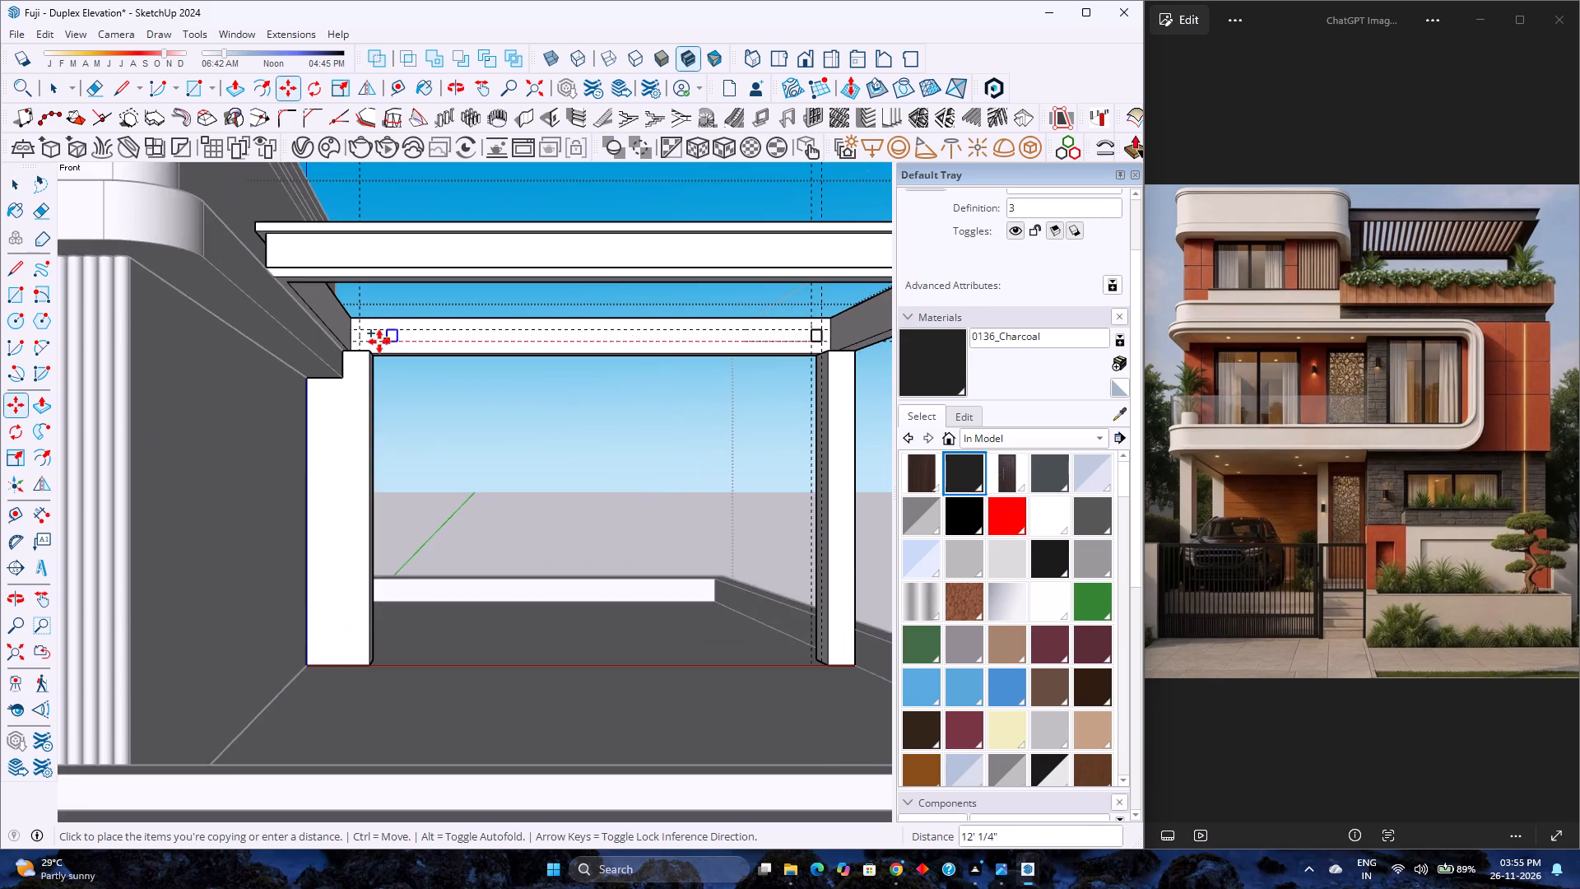
{"action": "scroll", "coordinate": [379, 342], "scroll_direction": "up", "scroll_amount": 3}
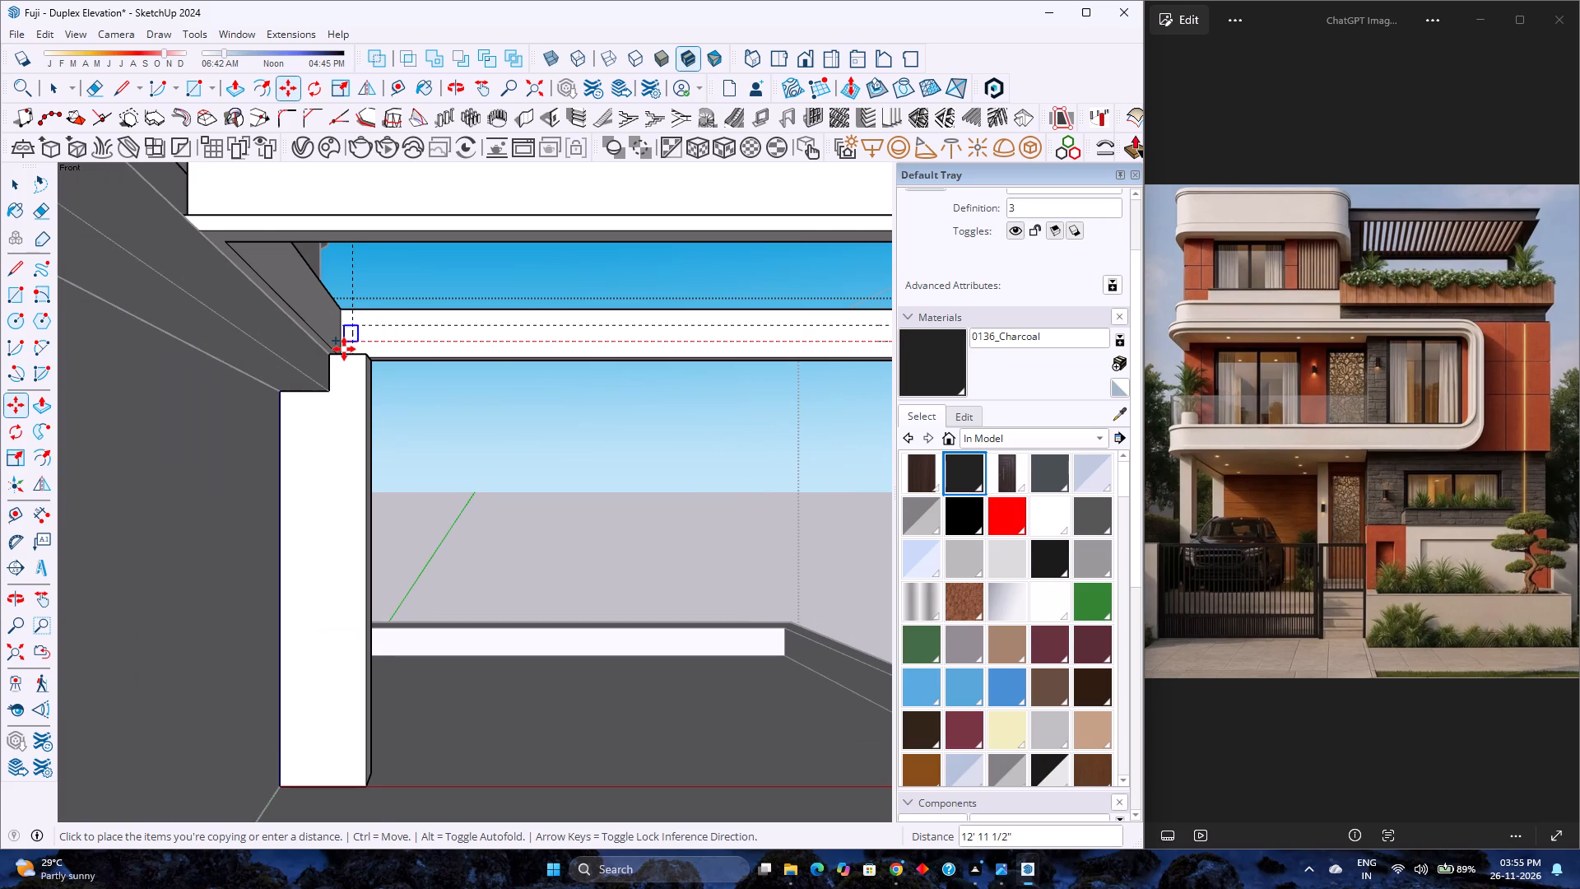
{"action": "scroll", "coordinate": [344, 349], "scroll_direction": "up", "scroll_amount": 6}
{"action": "left_click", "coordinate": [356, 340]}
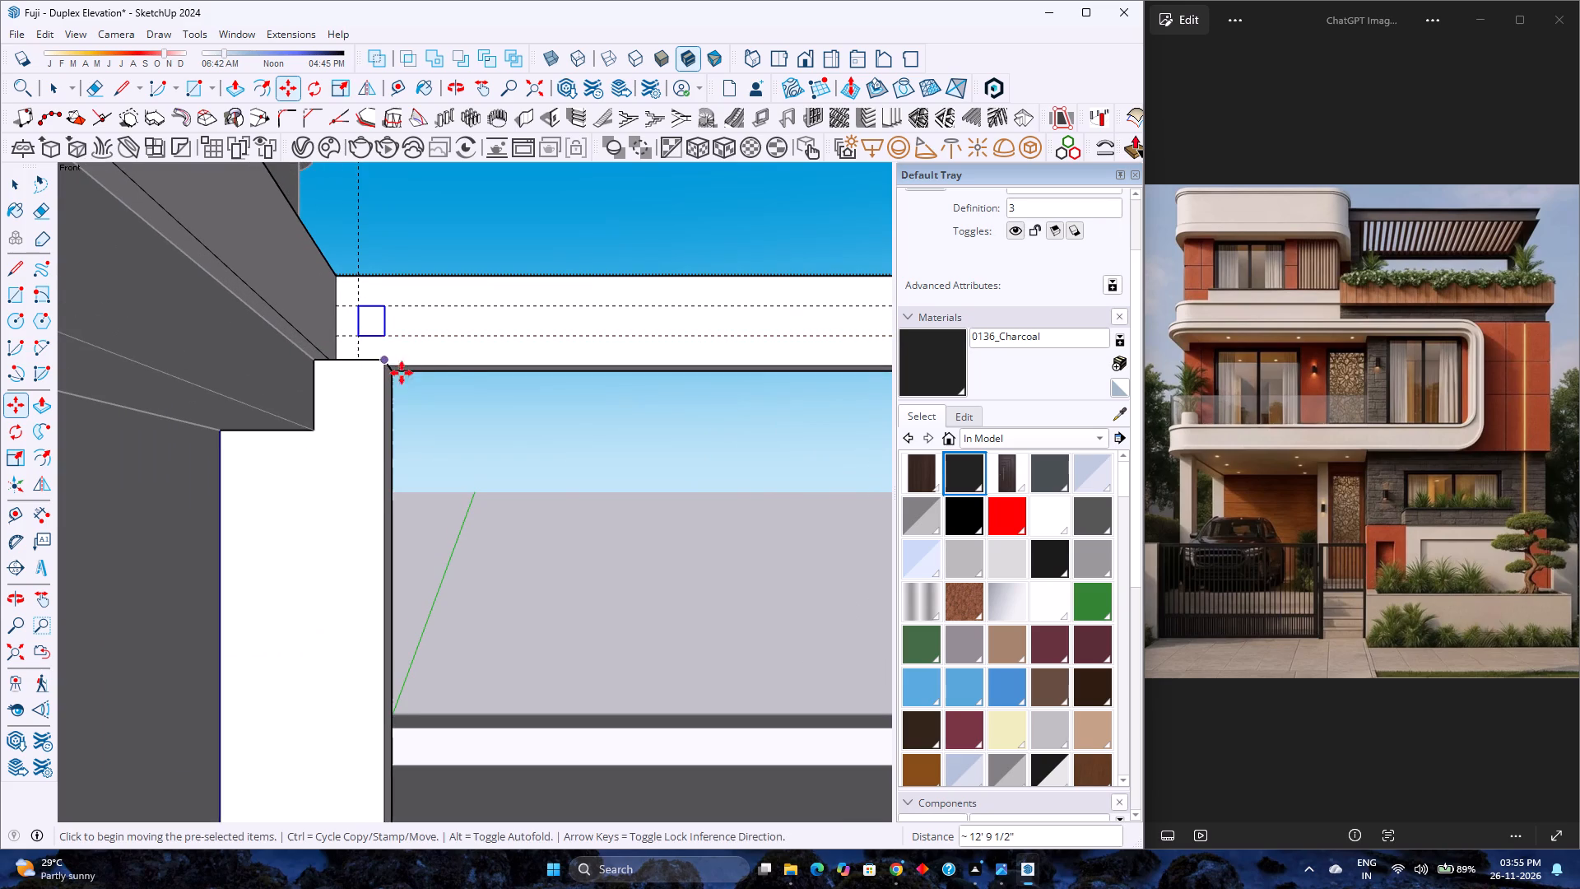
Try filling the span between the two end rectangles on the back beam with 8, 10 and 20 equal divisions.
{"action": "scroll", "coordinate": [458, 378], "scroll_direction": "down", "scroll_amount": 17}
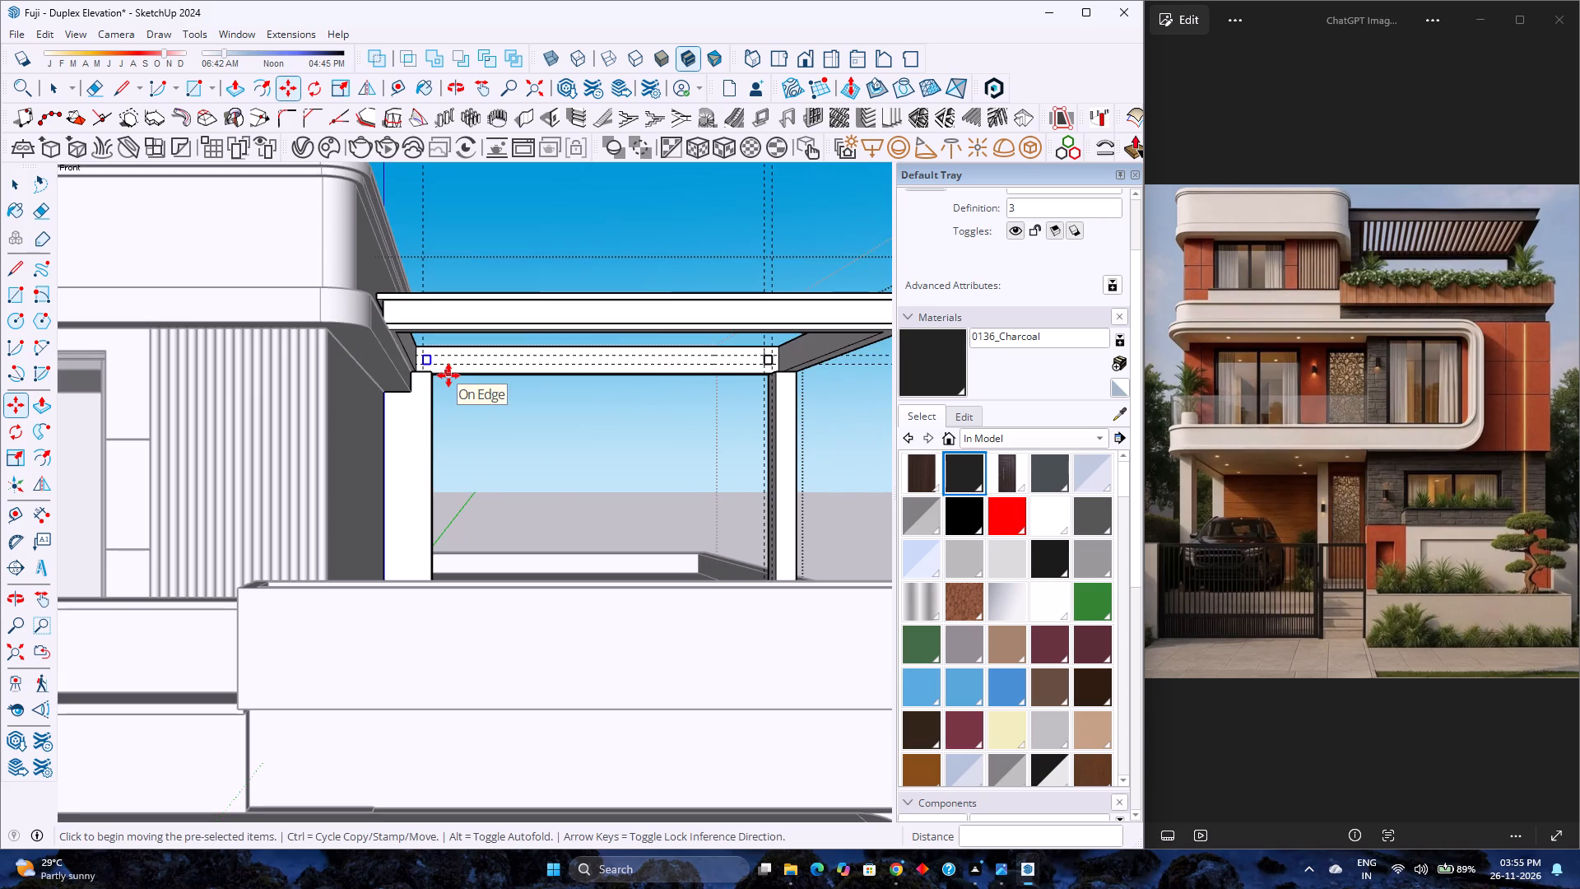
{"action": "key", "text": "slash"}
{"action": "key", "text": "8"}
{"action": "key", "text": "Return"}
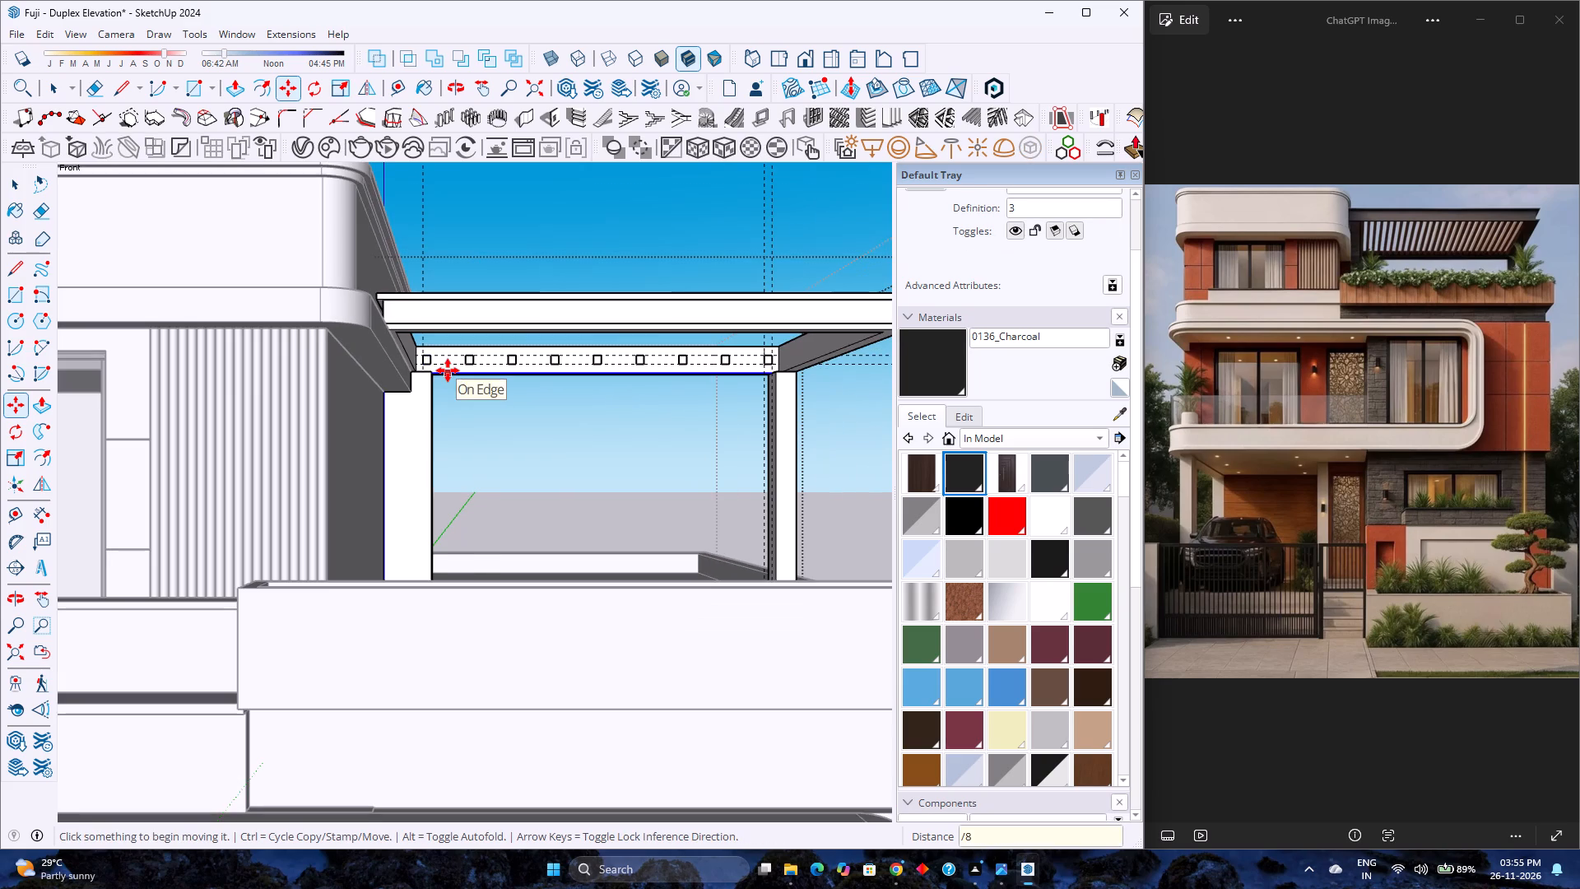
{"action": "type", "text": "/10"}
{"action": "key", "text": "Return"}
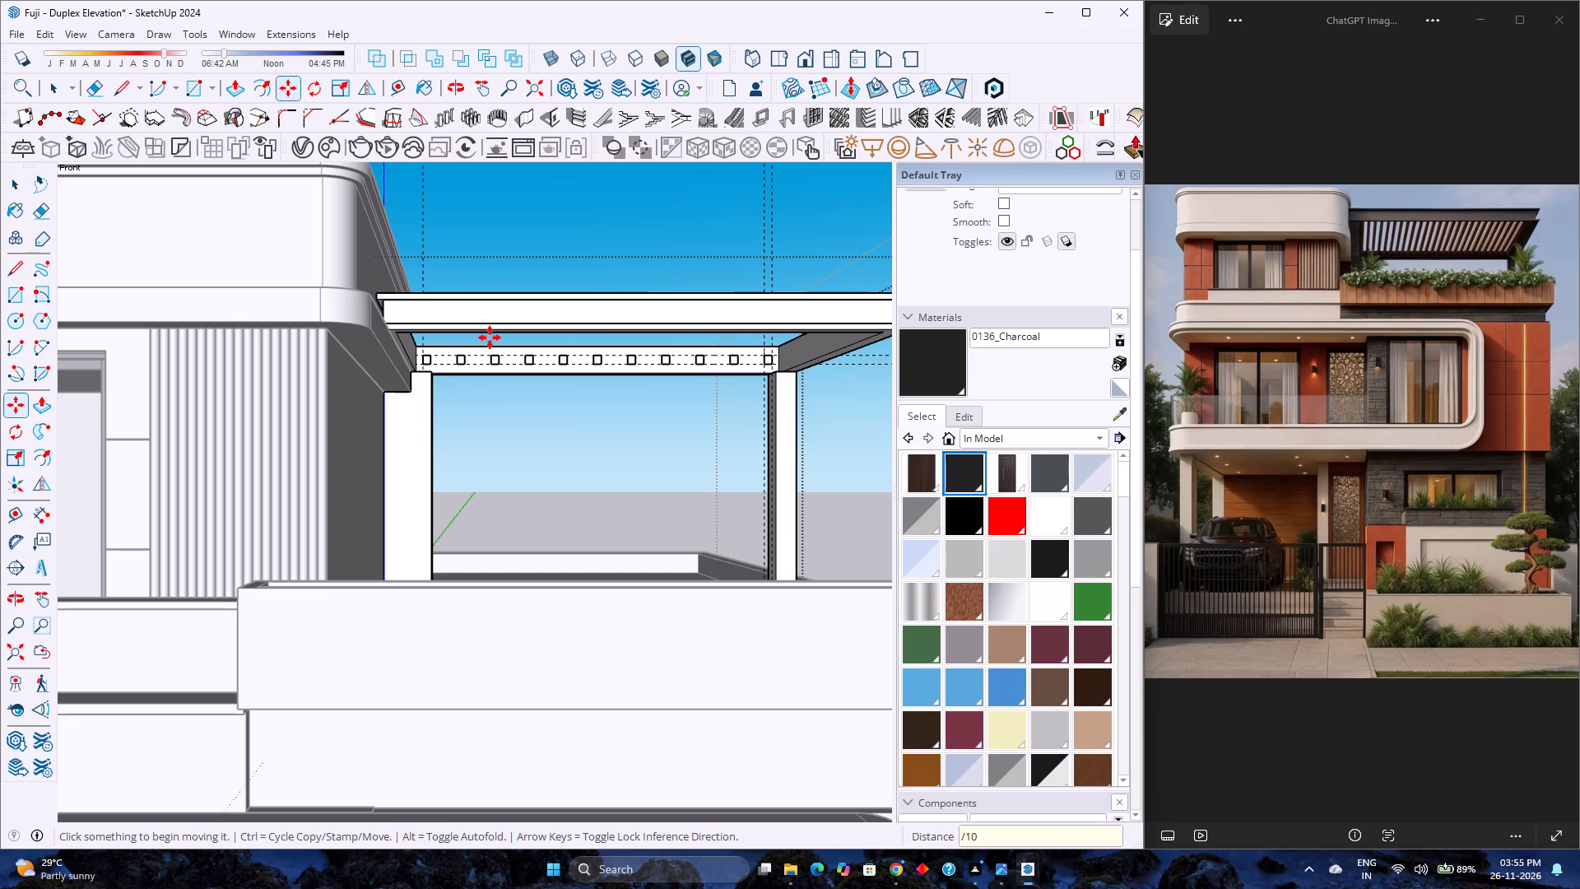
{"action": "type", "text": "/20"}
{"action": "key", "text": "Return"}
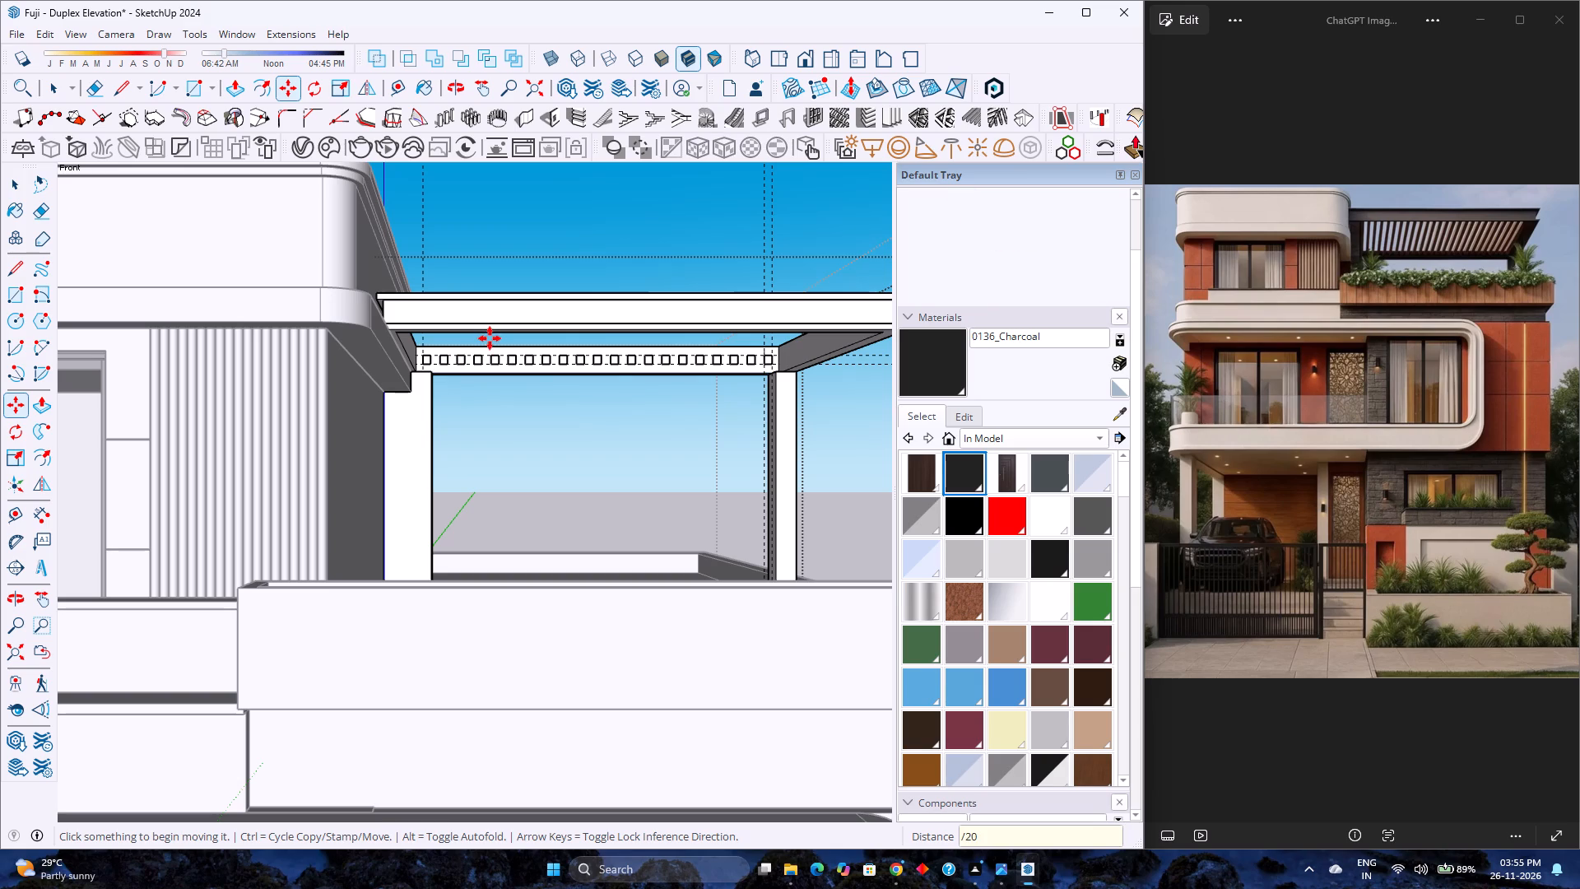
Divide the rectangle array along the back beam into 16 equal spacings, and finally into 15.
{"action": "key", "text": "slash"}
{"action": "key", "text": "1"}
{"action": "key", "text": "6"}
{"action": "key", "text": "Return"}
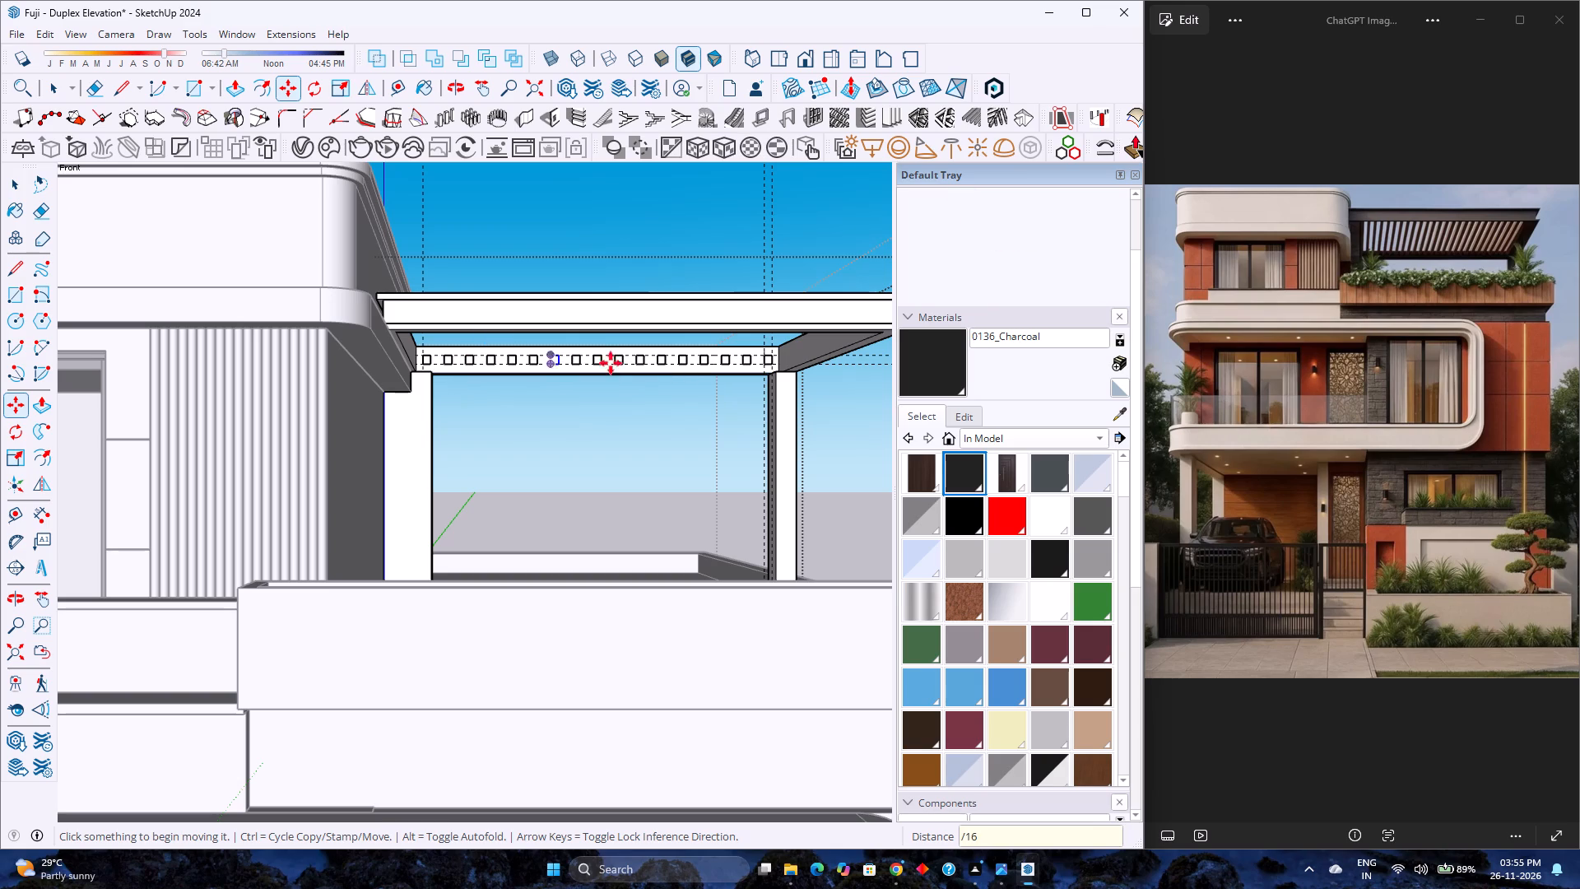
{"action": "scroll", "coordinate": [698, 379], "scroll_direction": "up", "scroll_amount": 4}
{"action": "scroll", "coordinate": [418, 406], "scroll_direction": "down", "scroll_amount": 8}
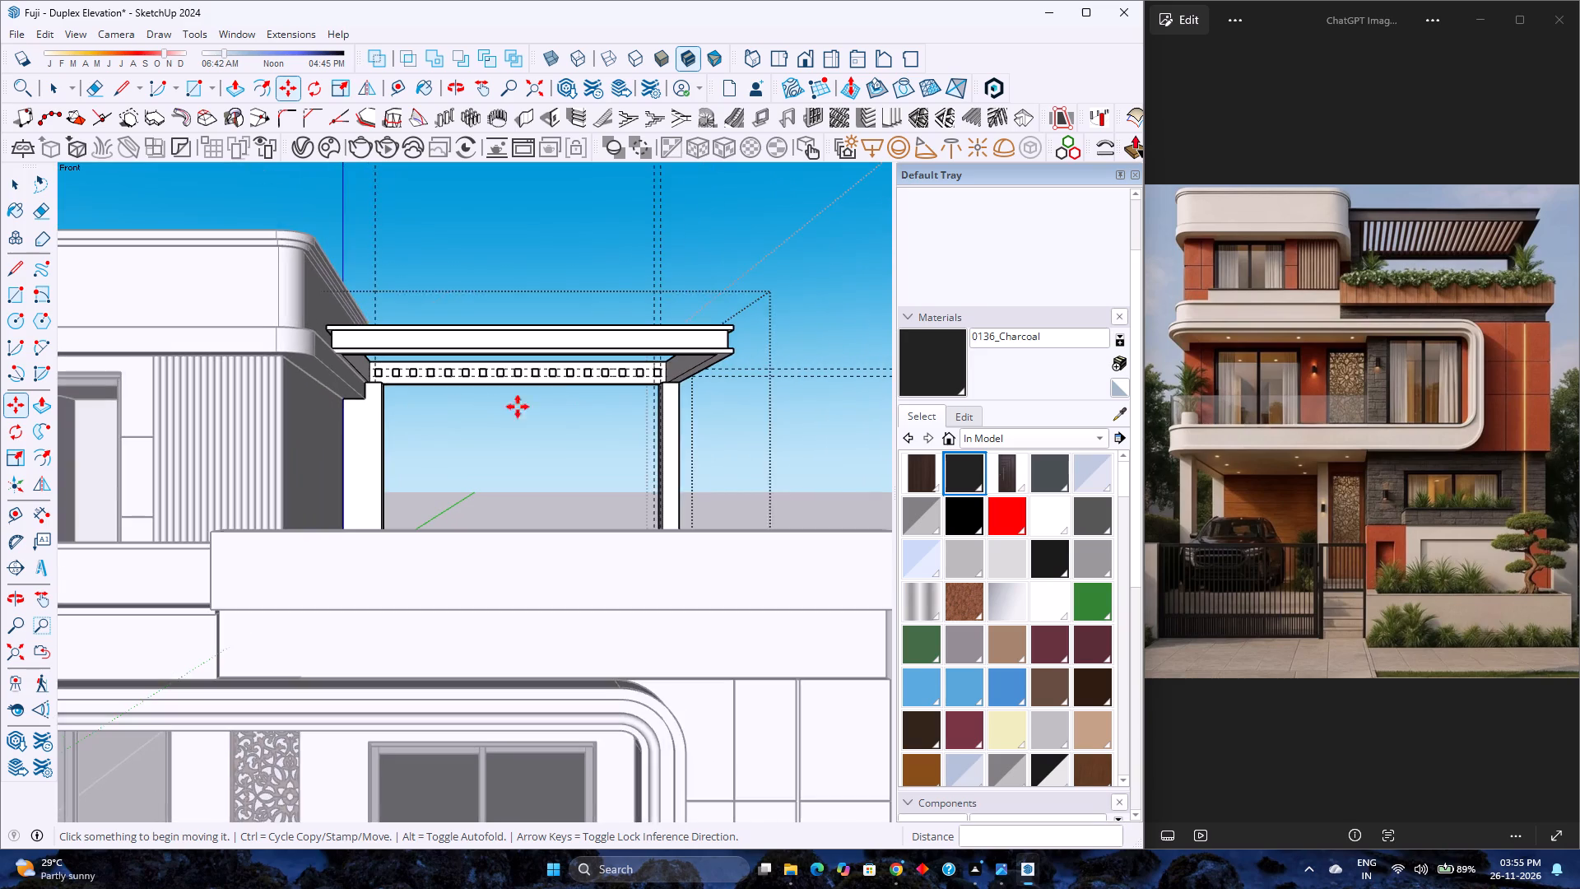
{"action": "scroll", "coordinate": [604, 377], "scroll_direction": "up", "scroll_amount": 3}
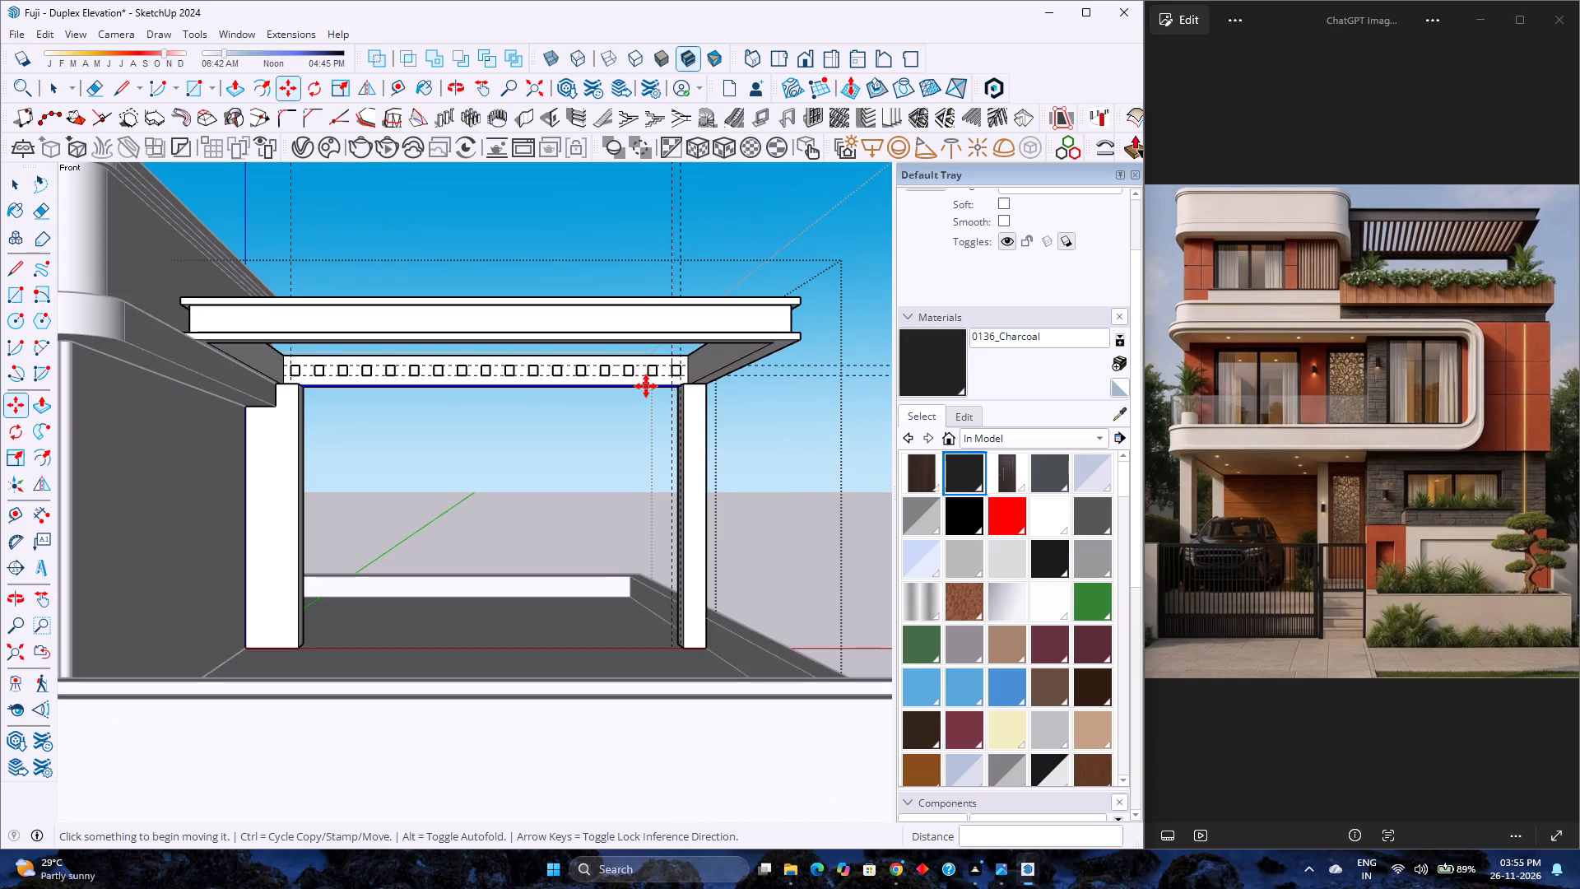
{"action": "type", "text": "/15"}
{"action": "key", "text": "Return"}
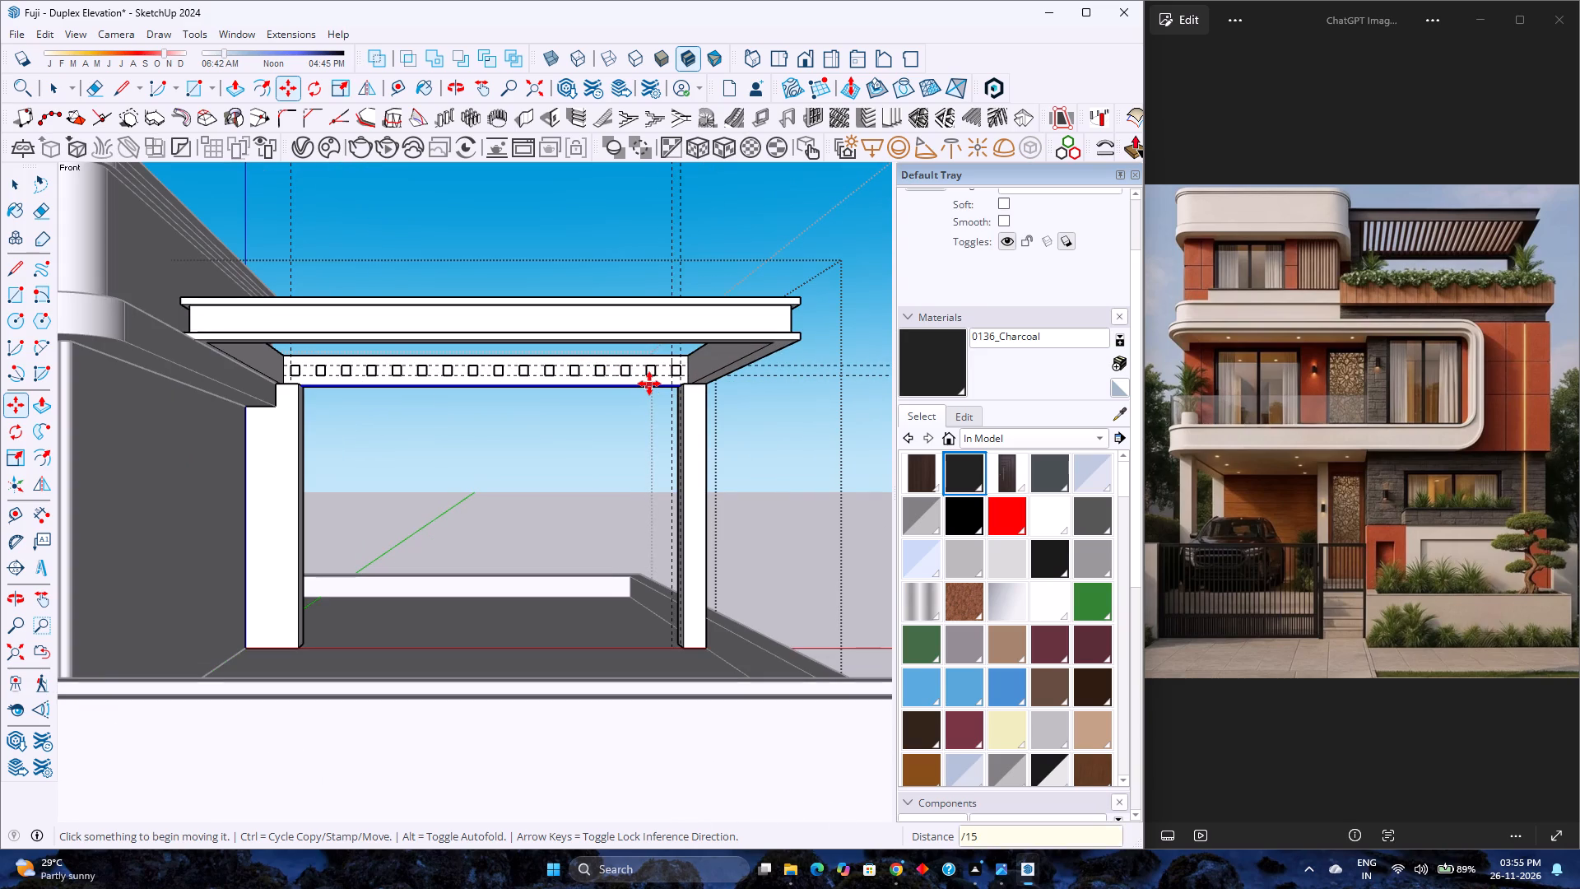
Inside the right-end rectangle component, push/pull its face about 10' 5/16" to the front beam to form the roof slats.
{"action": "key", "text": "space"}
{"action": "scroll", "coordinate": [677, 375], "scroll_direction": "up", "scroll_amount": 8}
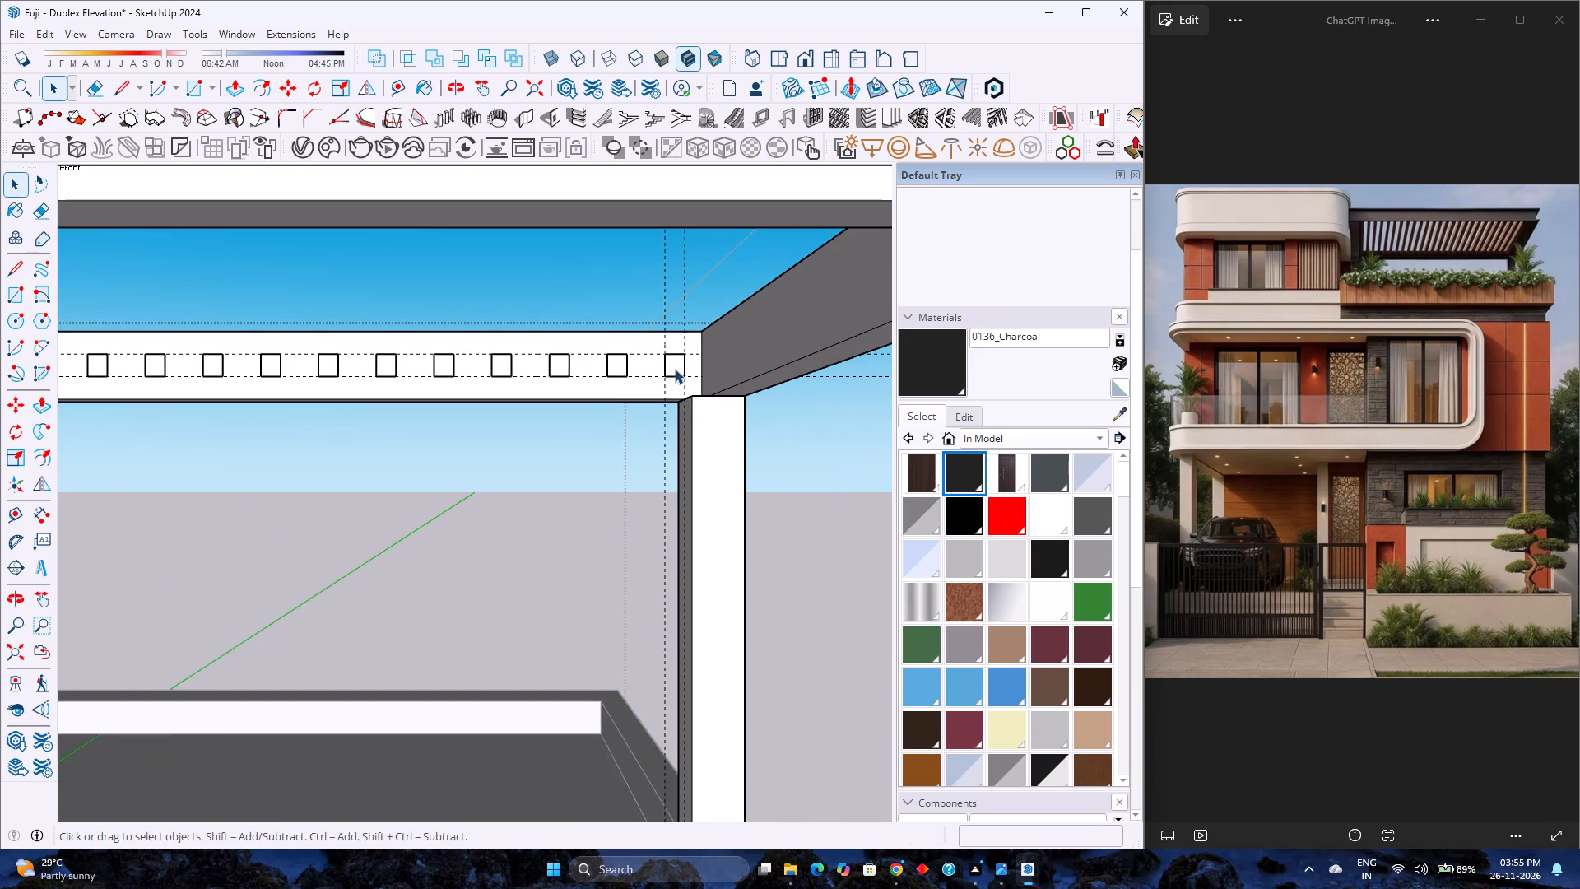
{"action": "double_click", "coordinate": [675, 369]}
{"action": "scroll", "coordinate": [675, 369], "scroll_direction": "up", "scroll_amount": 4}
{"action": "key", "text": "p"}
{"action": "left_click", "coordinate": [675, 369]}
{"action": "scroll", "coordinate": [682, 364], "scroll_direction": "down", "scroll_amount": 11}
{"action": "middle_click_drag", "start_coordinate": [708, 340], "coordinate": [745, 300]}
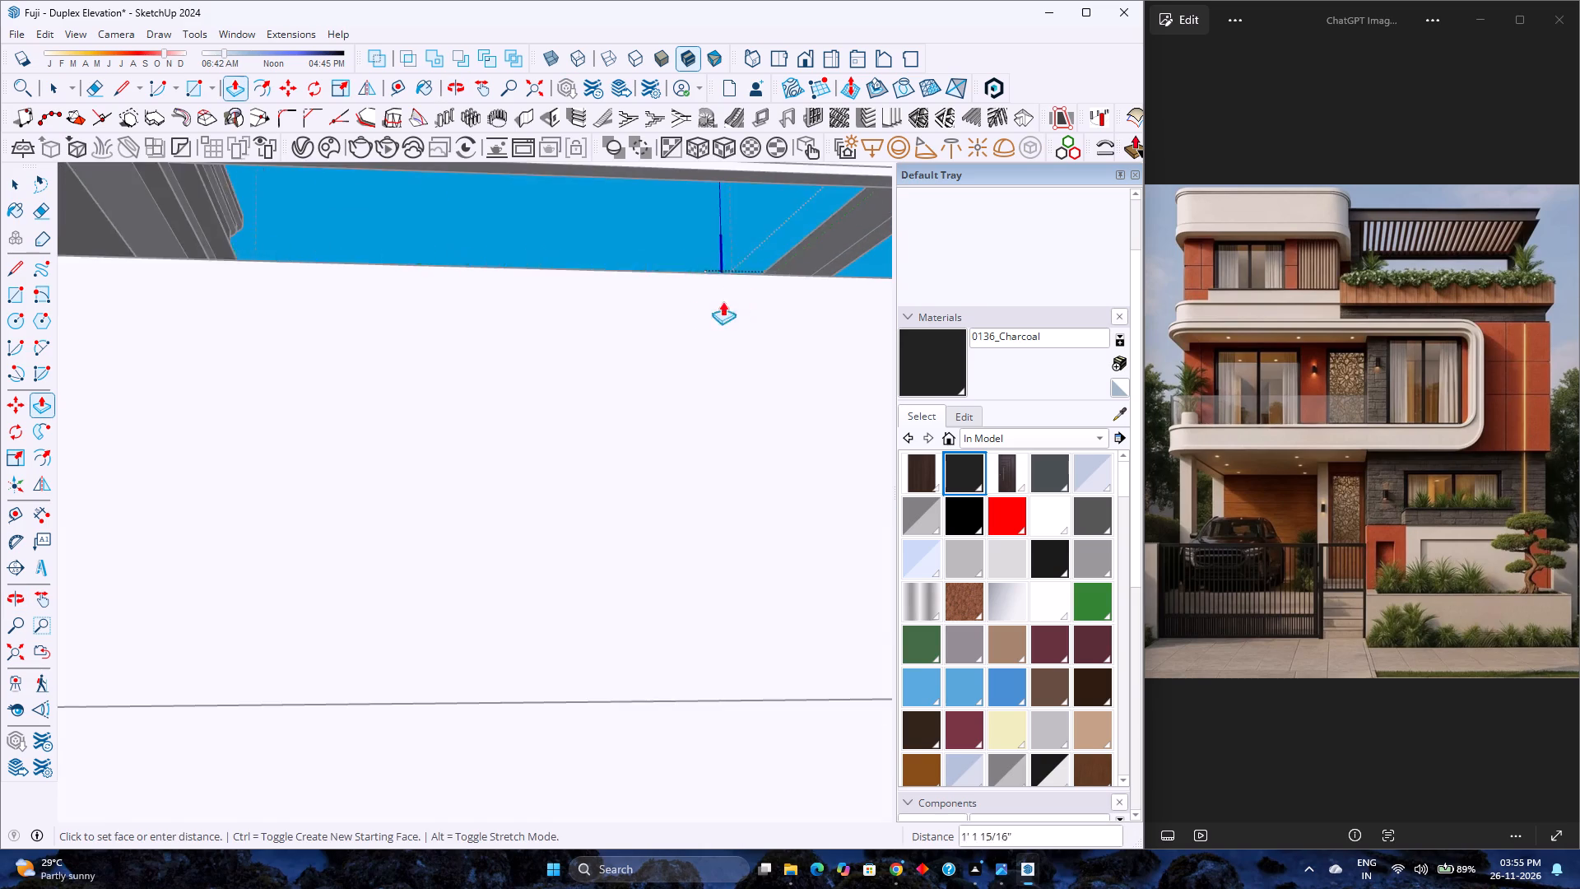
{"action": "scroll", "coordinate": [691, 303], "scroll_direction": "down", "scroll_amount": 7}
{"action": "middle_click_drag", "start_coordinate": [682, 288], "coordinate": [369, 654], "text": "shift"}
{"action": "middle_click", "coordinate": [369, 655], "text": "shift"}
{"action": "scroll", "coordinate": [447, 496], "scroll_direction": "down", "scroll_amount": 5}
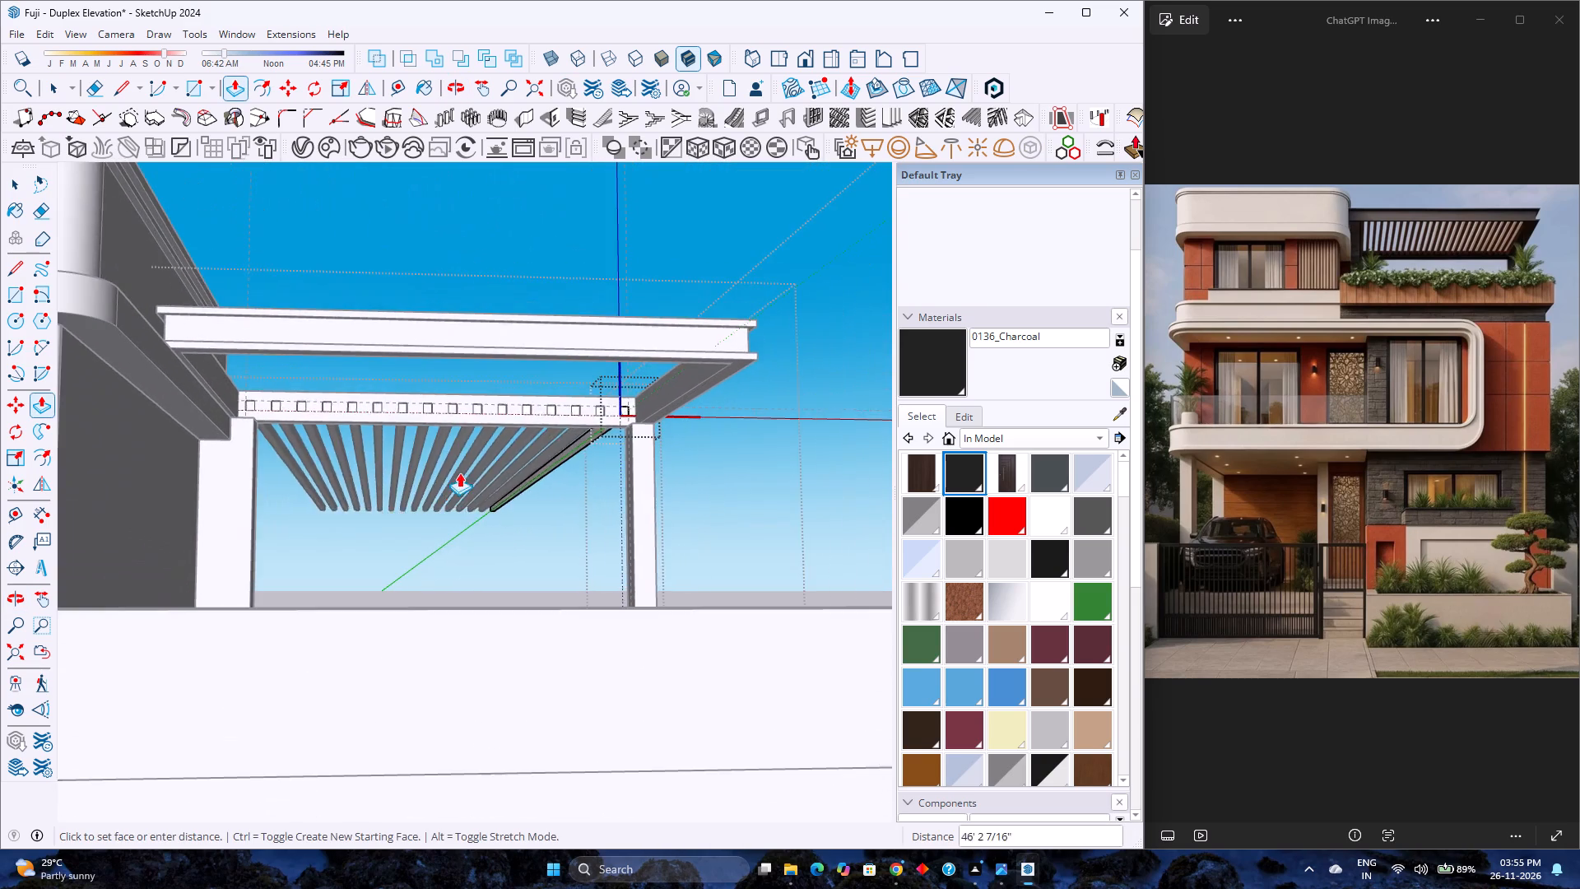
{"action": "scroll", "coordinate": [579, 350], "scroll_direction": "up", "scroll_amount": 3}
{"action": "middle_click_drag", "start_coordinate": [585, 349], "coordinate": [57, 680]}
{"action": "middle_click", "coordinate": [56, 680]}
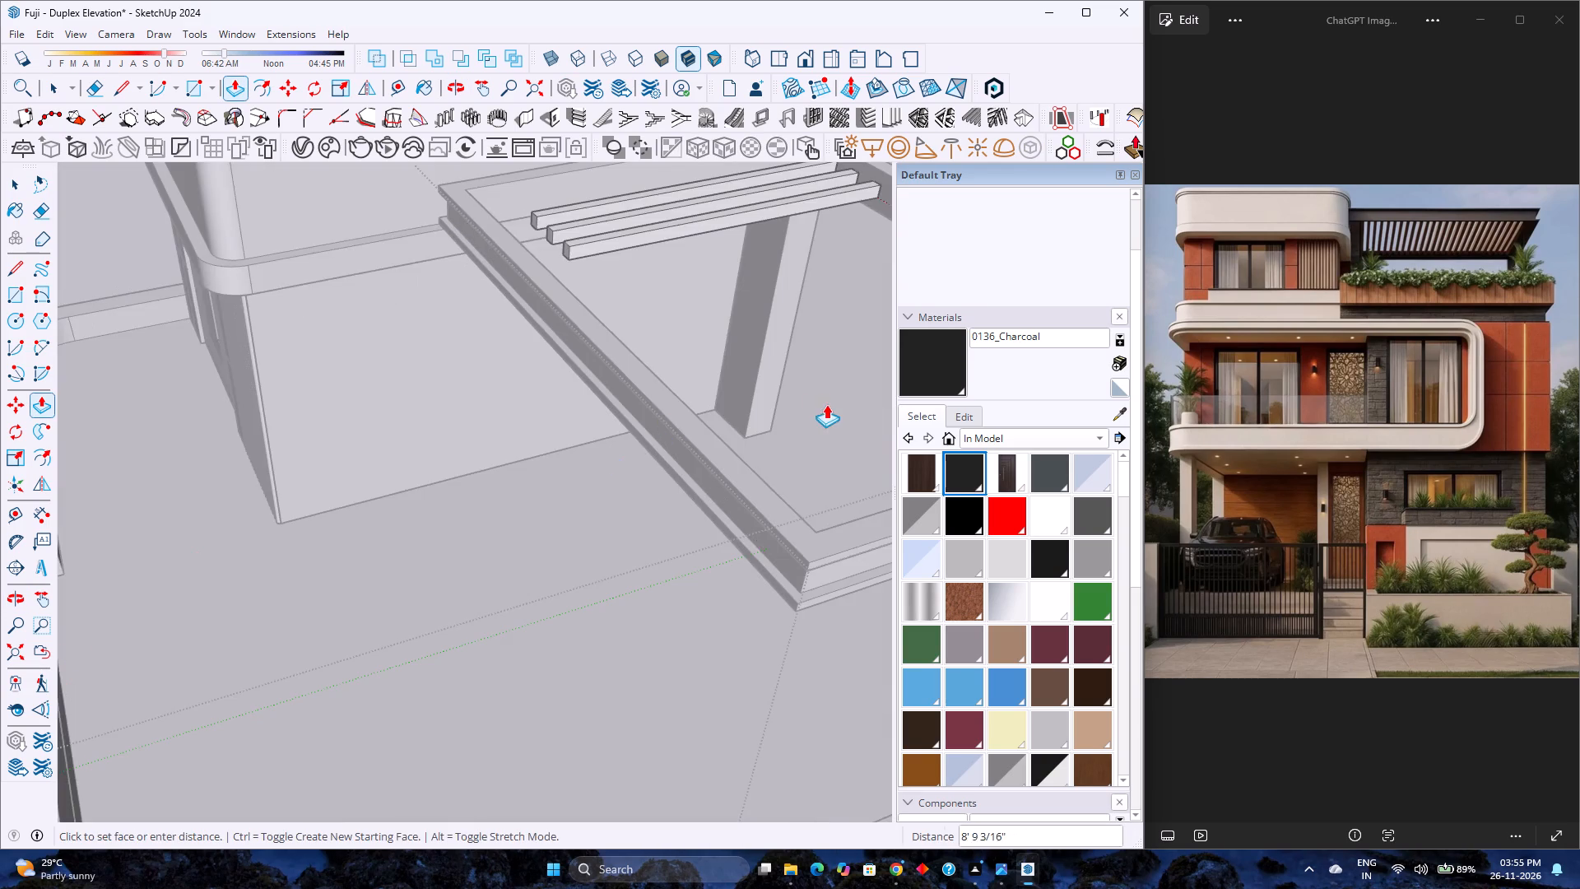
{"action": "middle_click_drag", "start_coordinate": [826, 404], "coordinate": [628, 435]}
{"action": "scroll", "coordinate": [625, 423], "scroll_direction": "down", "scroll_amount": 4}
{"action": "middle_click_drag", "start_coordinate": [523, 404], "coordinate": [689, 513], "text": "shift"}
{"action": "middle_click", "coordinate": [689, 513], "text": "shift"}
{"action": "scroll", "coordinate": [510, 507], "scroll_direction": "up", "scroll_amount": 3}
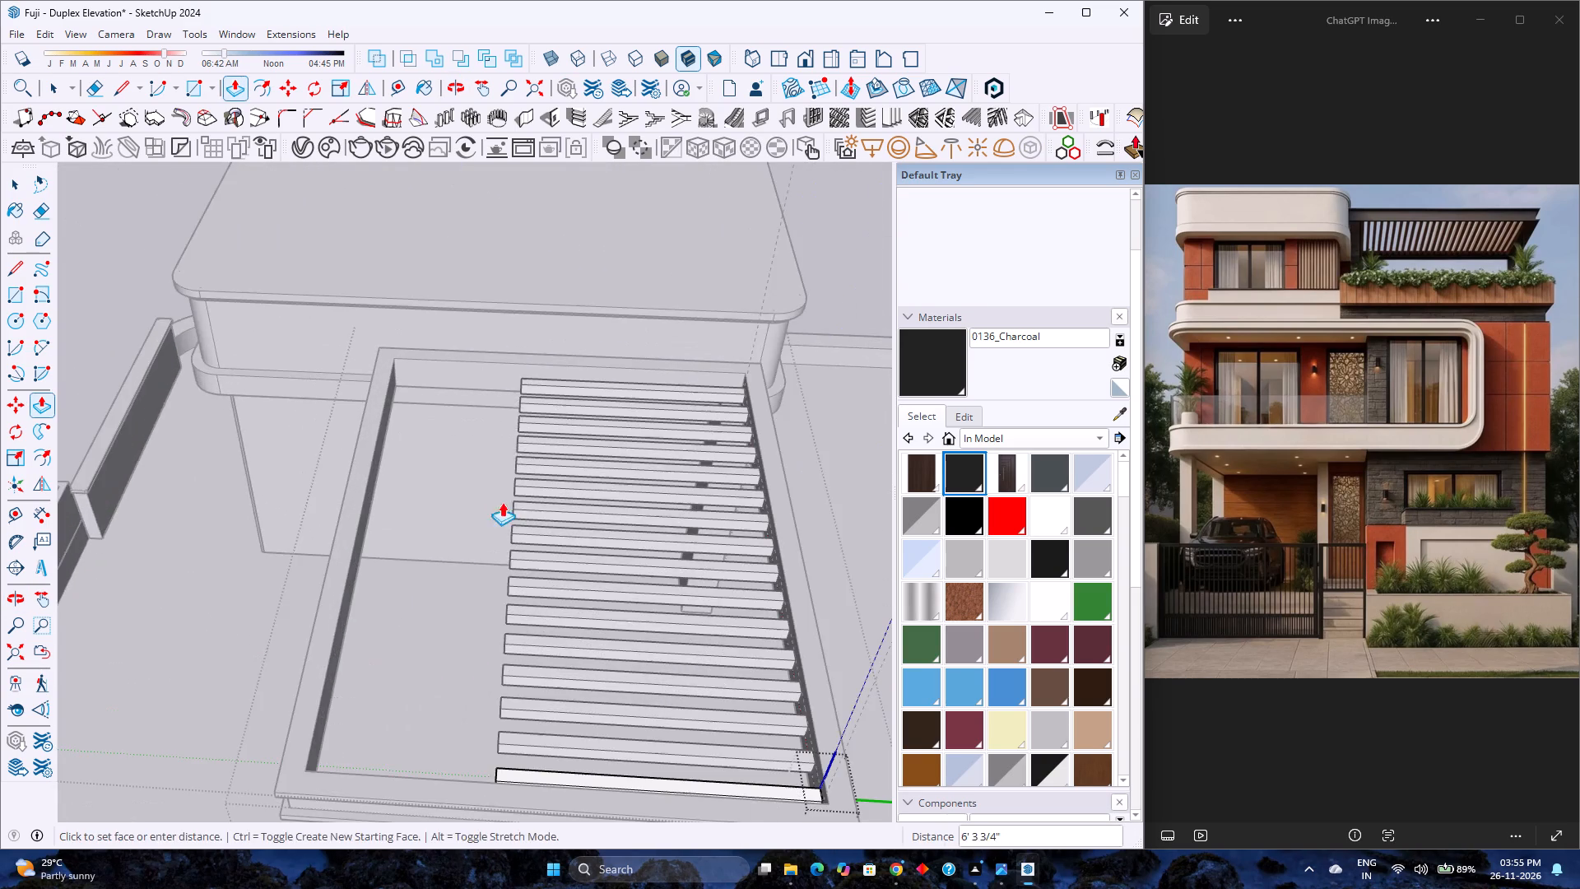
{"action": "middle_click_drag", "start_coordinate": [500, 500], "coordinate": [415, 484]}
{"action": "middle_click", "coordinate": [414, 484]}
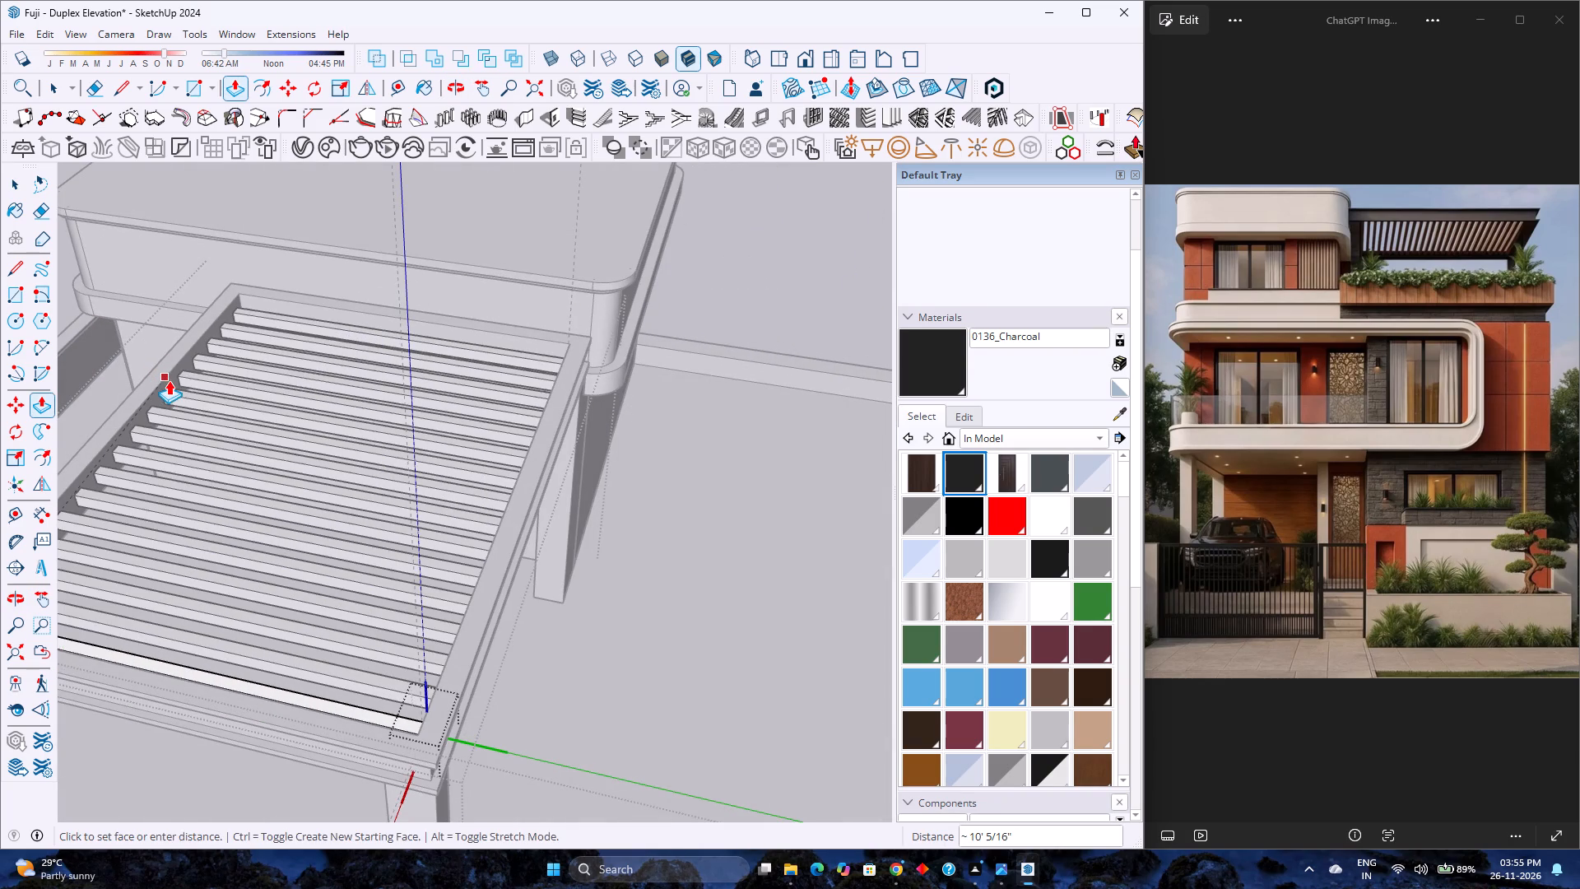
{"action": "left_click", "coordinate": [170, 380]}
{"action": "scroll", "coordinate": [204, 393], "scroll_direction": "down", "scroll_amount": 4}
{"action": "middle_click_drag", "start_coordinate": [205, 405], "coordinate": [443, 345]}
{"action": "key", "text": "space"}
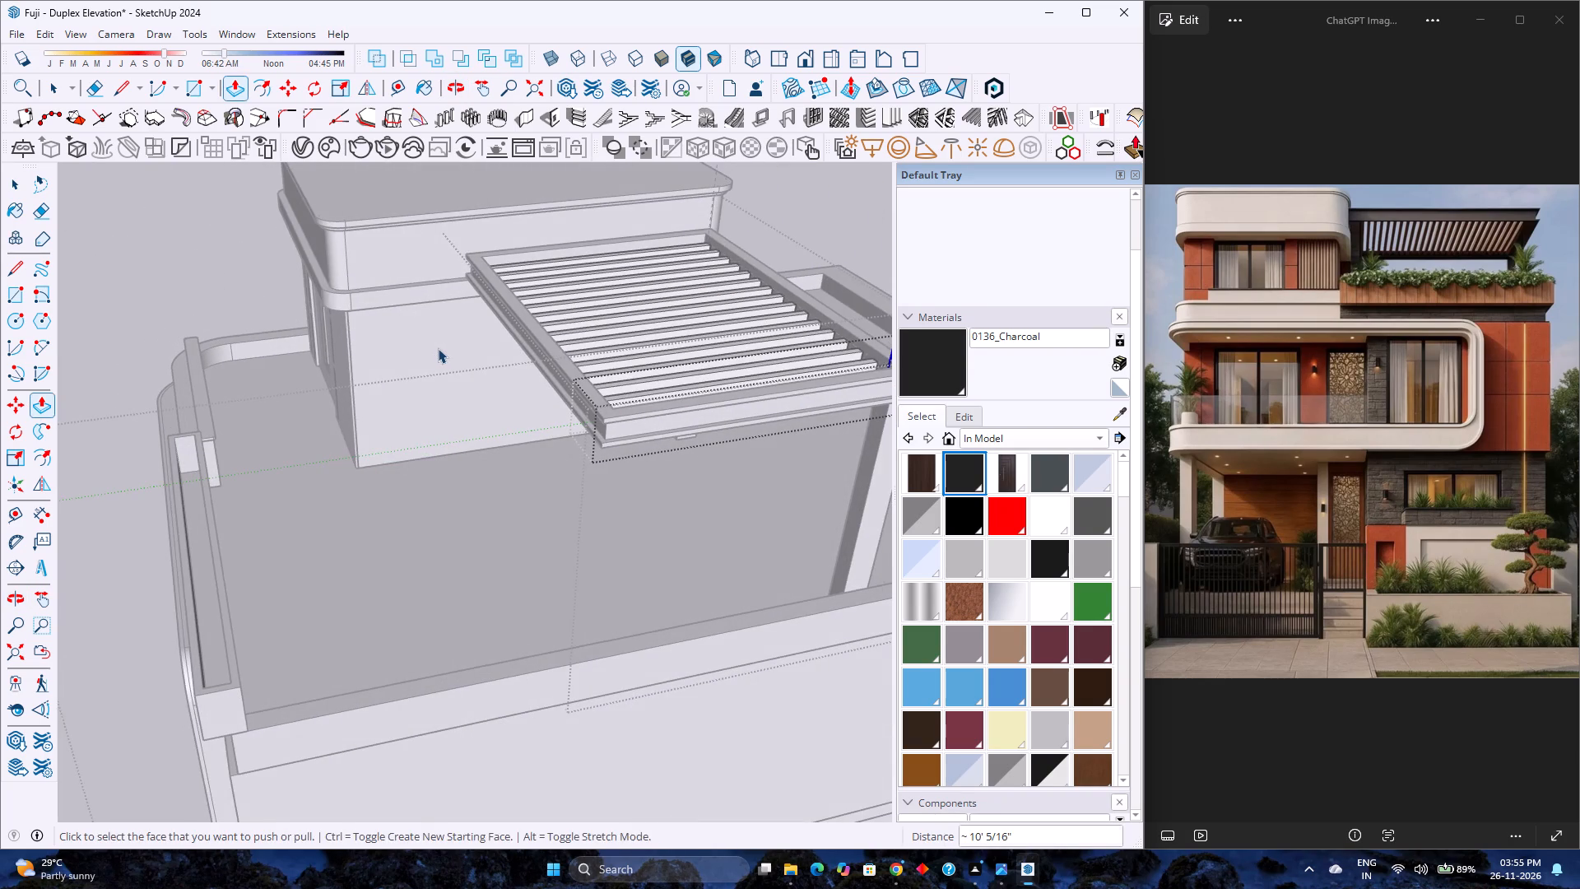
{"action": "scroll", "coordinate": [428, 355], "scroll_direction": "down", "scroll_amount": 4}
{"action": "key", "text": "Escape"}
Examine the slatted pergola from above, below and the front, comparing slat thickness and spacing with the reference image.
{"action": "scroll", "coordinate": [426, 356], "scroll_direction": "down", "scroll_amount": 4}
{"action": "middle_click_drag", "start_coordinate": [477, 337], "coordinate": [393, 501], "text": "shift"}
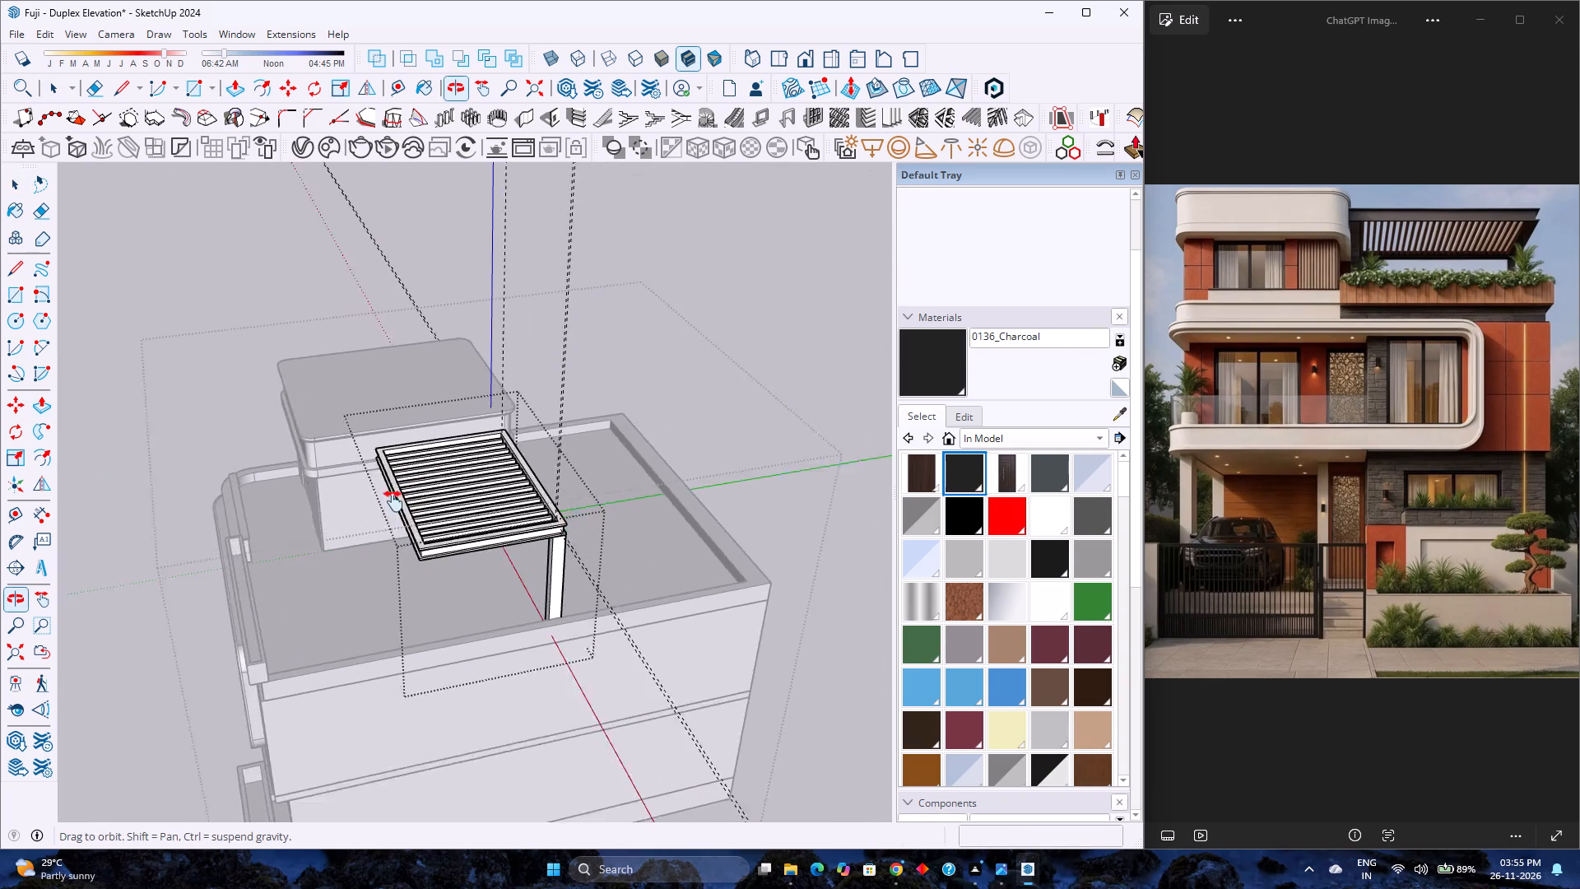
{"action": "middle_click_drag", "start_coordinate": [393, 501], "coordinate": [392, 503], "text": "shift"}
{"action": "middle_click_drag", "start_coordinate": [392, 490], "coordinate": [746, 339]}
{"action": "scroll", "coordinate": [671, 392], "scroll_direction": "up", "scroll_amount": 7}
{"action": "middle_click_drag", "start_coordinate": [523, 463], "coordinate": [691, 336]}
{"action": "scroll", "coordinate": [707, 341], "scroll_direction": "up", "scroll_amount": 11}
{"action": "middle_click_drag", "start_coordinate": [702, 396], "coordinate": [684, 390]}
{"action": "scroll", "coordinate": [684, 390], "scroll_direction": "down", "scroll_amount": 9}
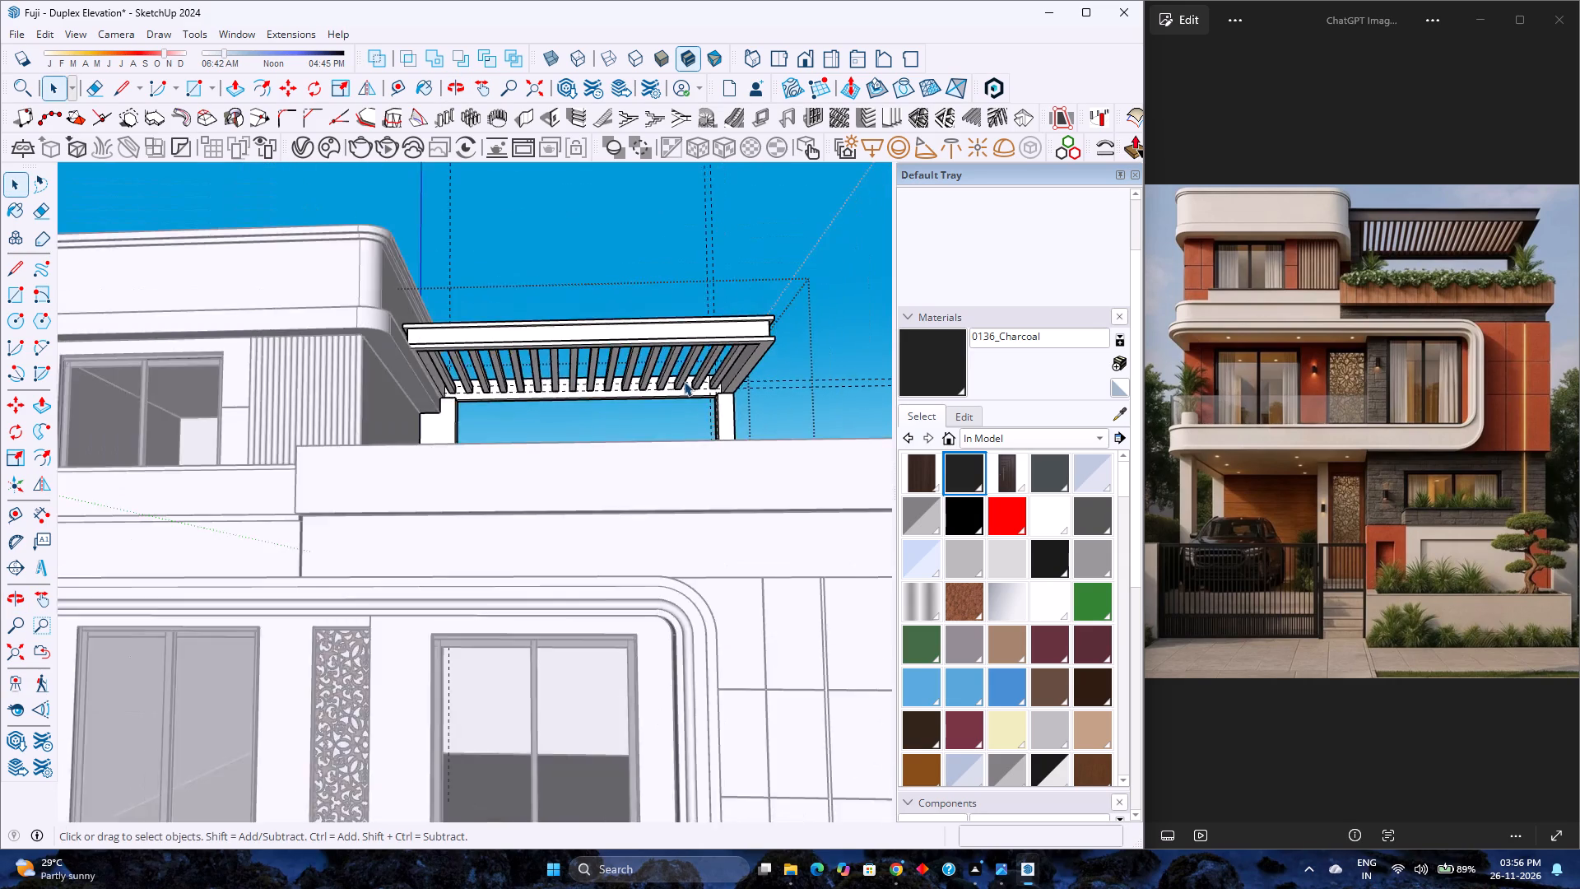
{"action": "scroll", "coordinate": [684, 381], "scroll_direction": "down", "scroll_amount": 4}
{"action": "left_click", "coordinate": [806, 54]}
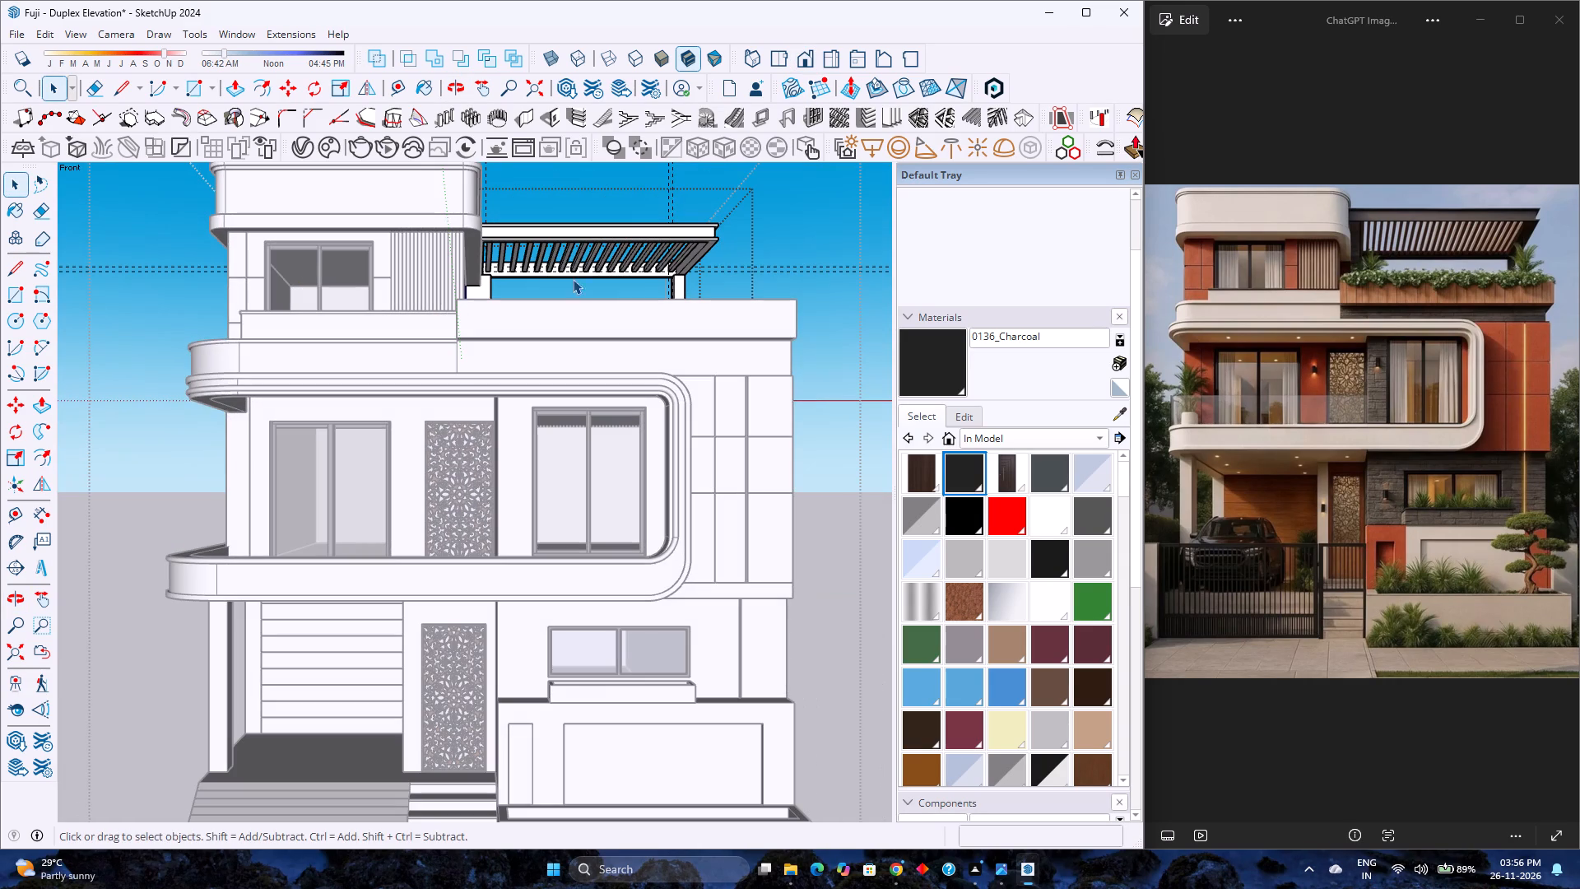
{"action": "scroll", "coordinate": [576, 346], "scroll_direction": "down", "scroll_amount": 3}
{"action": "left_click", "coordinate": [13, 653]}
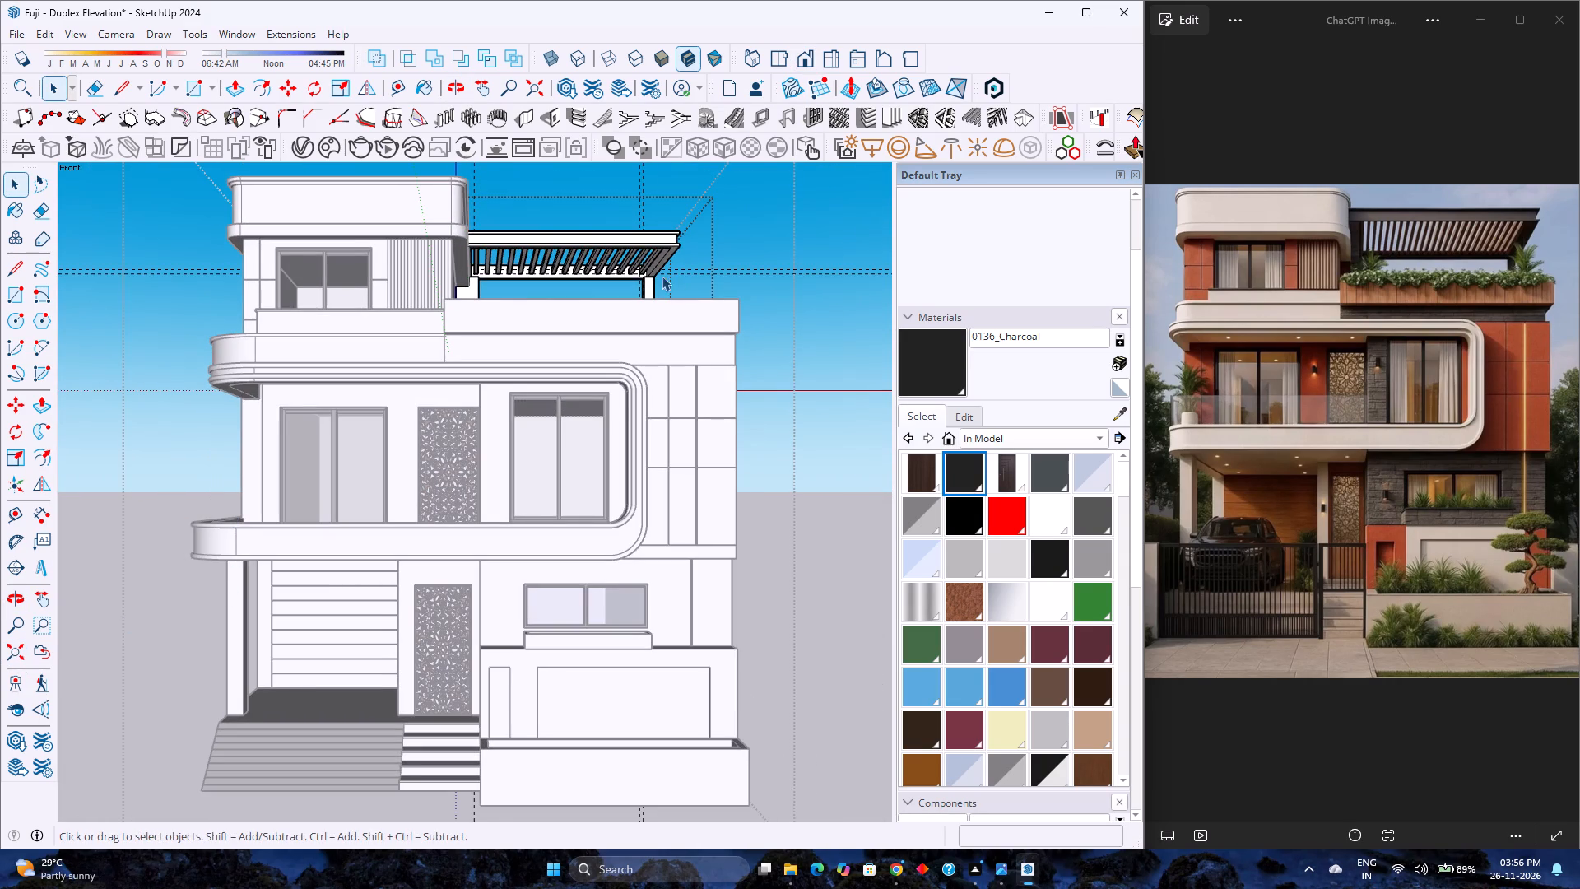
{"action": "scroll", "coordinate": [636, 258], "scroll_direction": "up", "scroll_amount": 1}
{"action": "scroll", "coordinate": [636, 258], "scroll_direction": "down", "scroll_amount": 1}
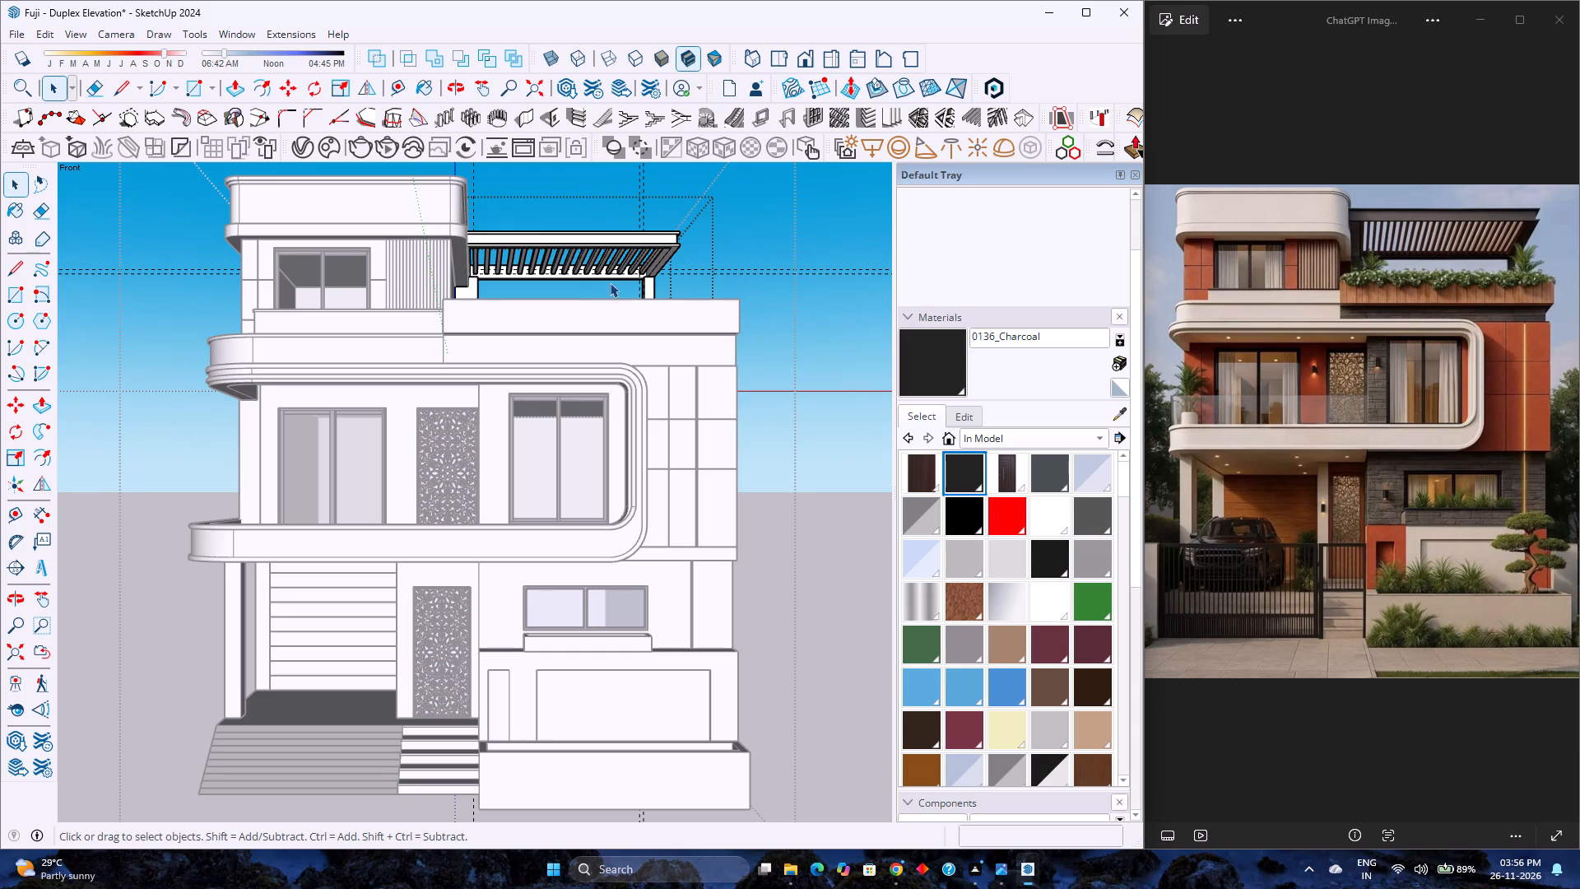
{"action": "scroll", "coordinate": [612, 272], "scroll_direction": "up", "scroll_amount": 6}
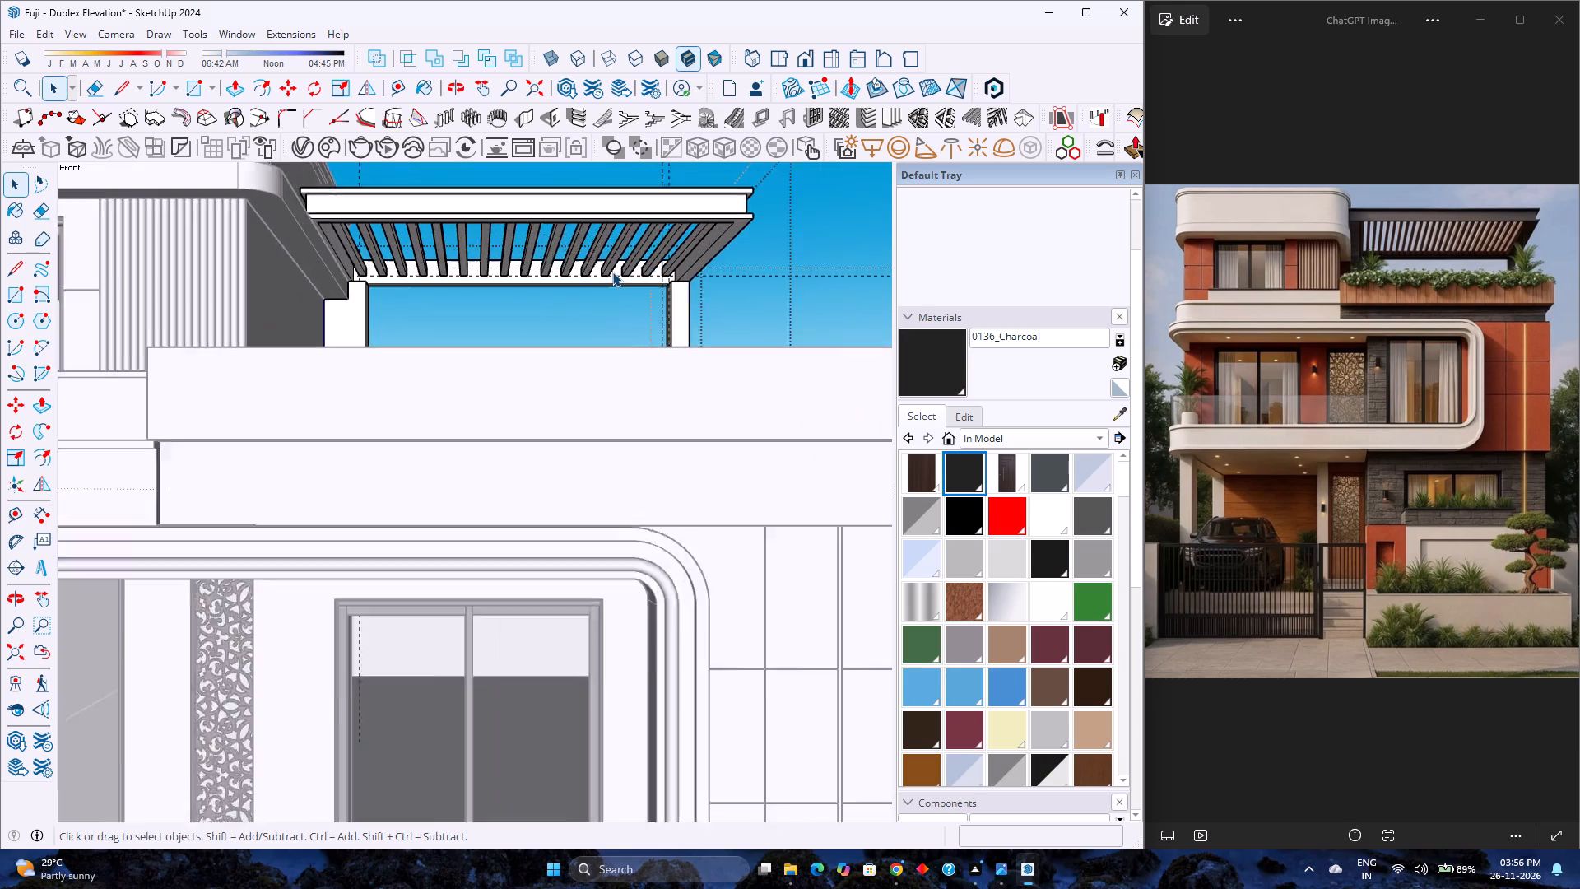
{"action": "scroll", "coordinate": [612, 272], "scroll_direction": "up", "scroll_amount": 4}
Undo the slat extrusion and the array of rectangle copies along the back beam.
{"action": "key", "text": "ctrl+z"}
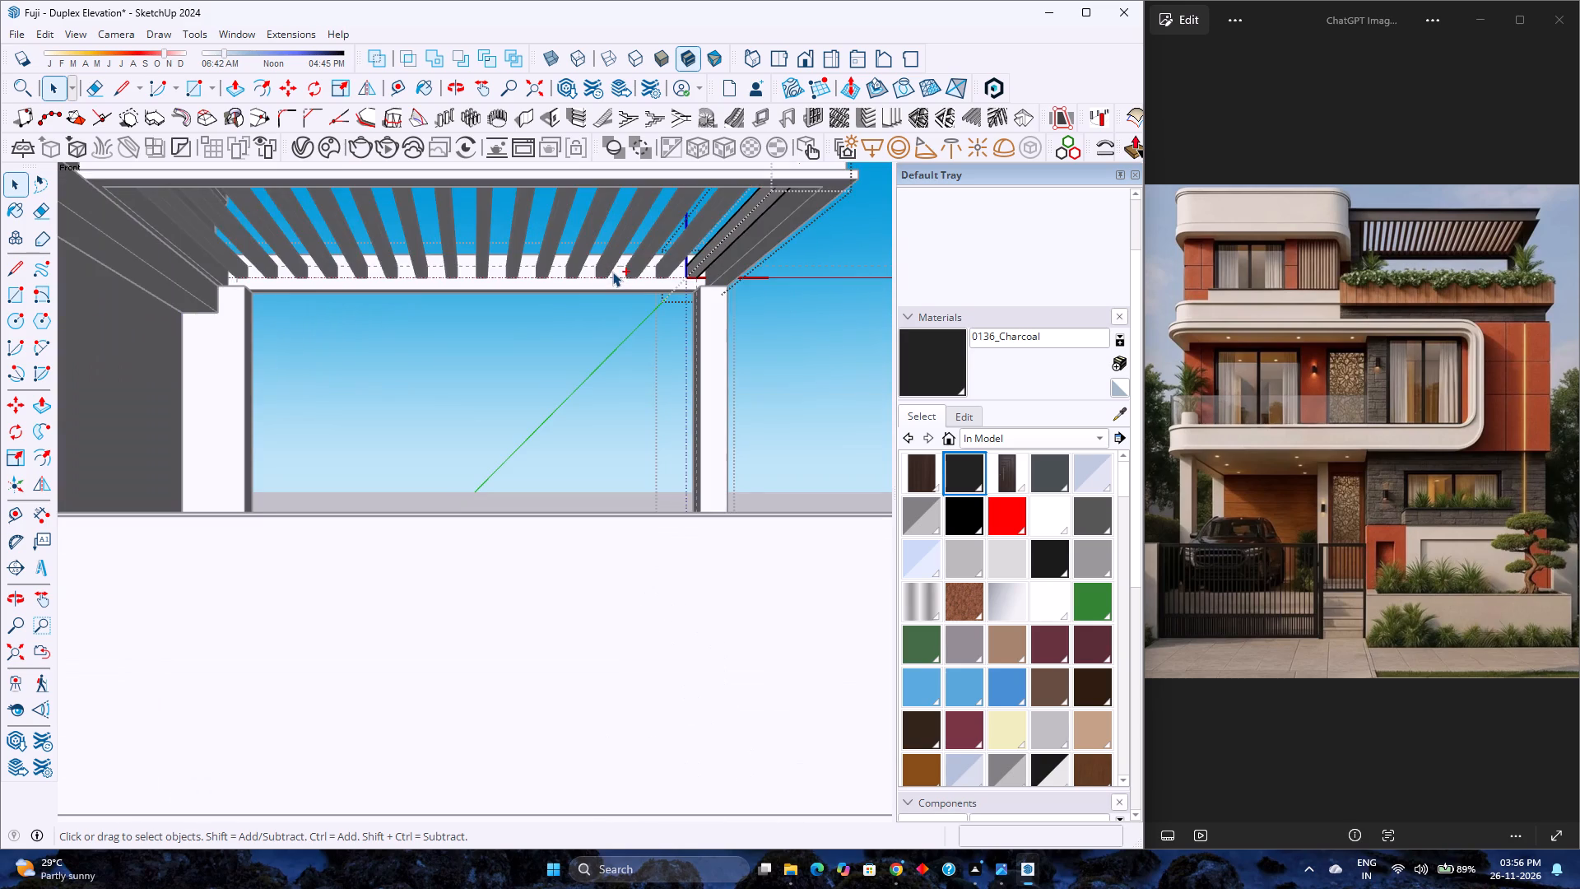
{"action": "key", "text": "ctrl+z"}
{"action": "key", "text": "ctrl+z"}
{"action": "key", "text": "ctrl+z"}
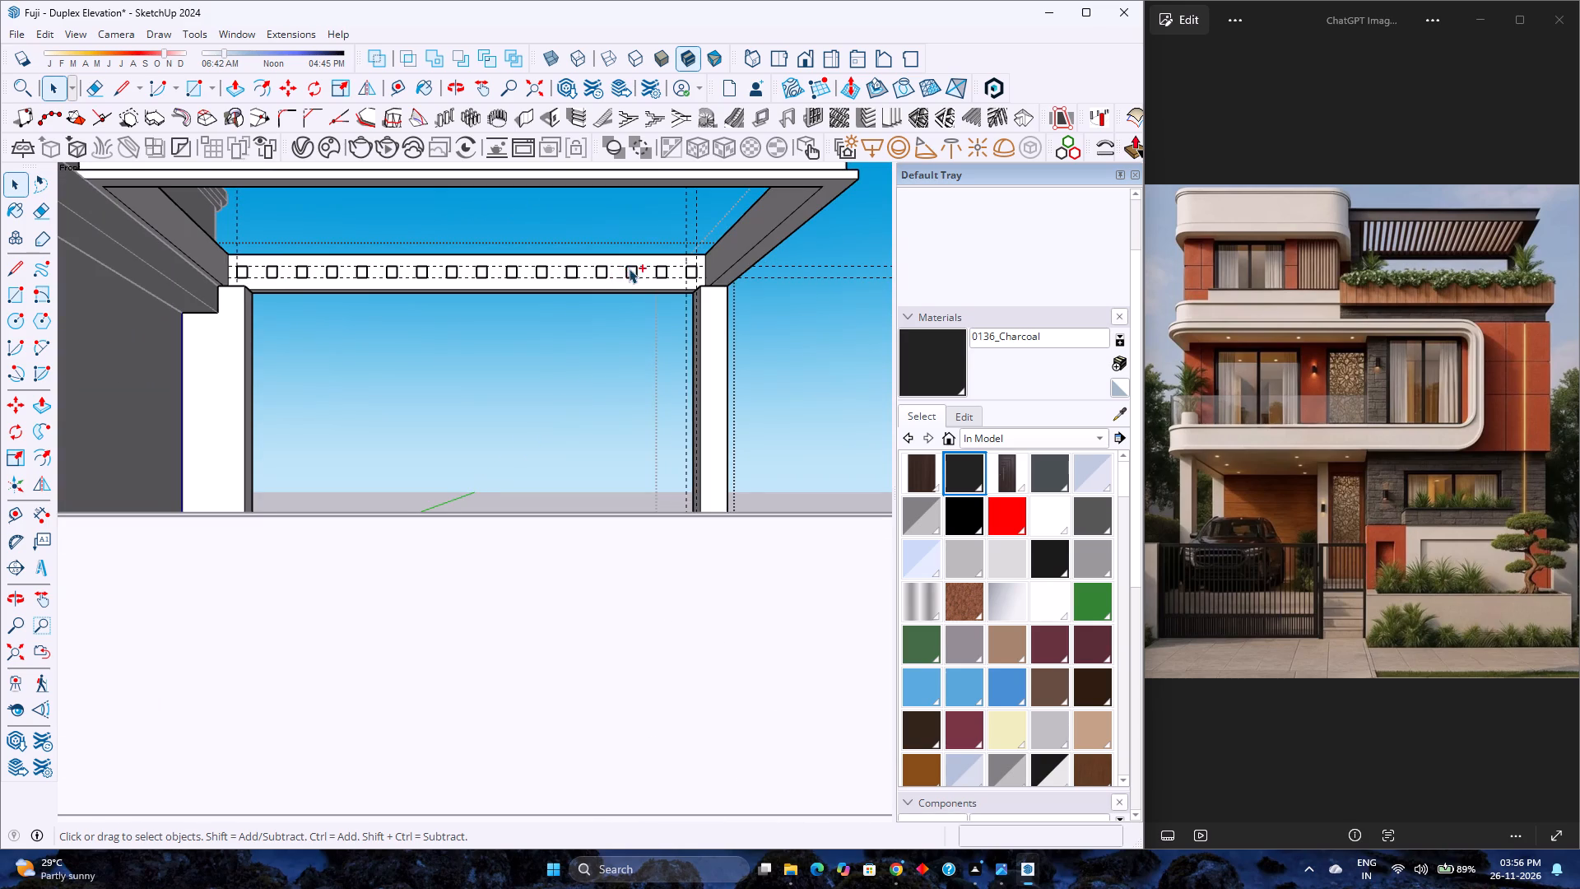
Inside the right-end rectangle component, move the left vertical edge 1 inch inward to narrow the slat profile.
{"action": "scroll", "coordinate": [684, 277], "scroll_direction": "up", "scroll_amount": 6}
{"action": "double_click", "coordinate": [700, 274]}
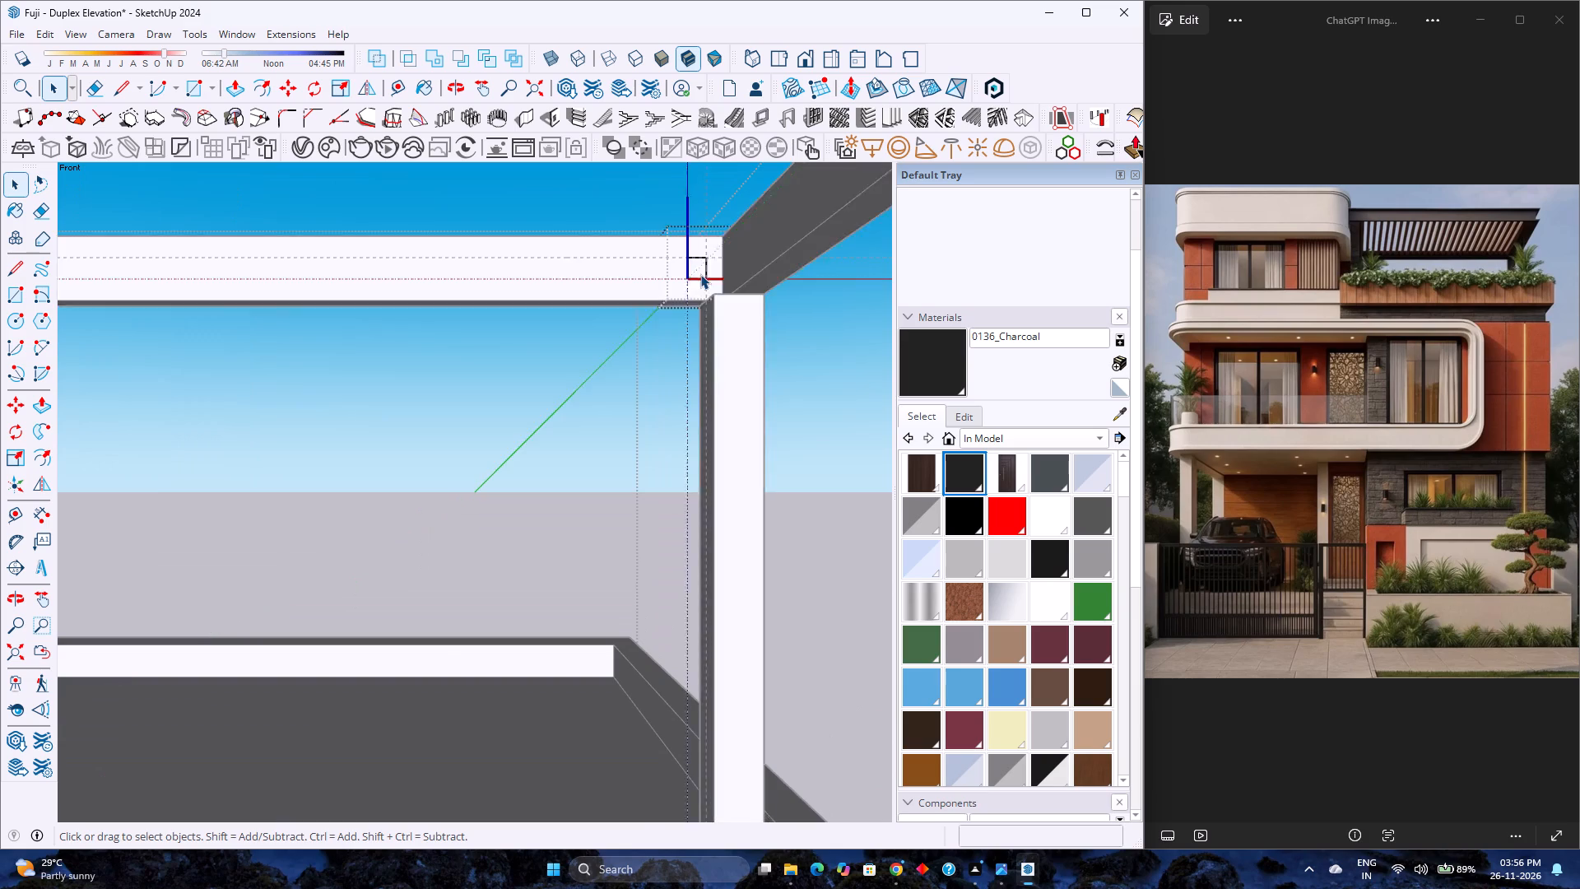
{"action": "scroll", "coordinate": [700, 274], "scroll_direction": "up", "scroll_amount": 16}
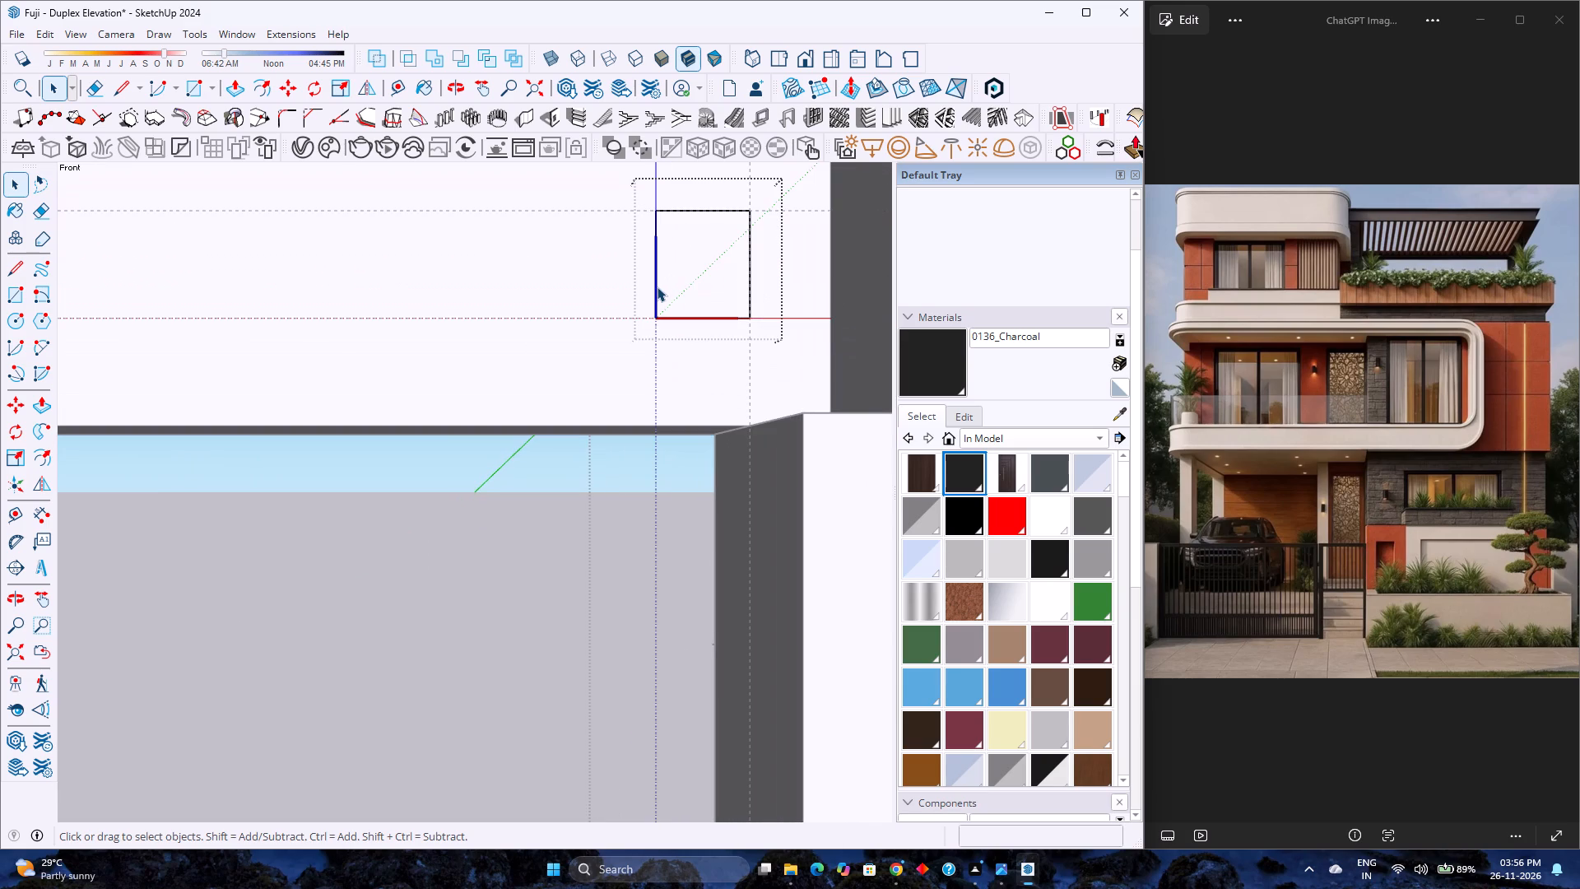
{"action": "left_click", "coordinate": [657, 286]}
{"action": "key", "text": "m"}
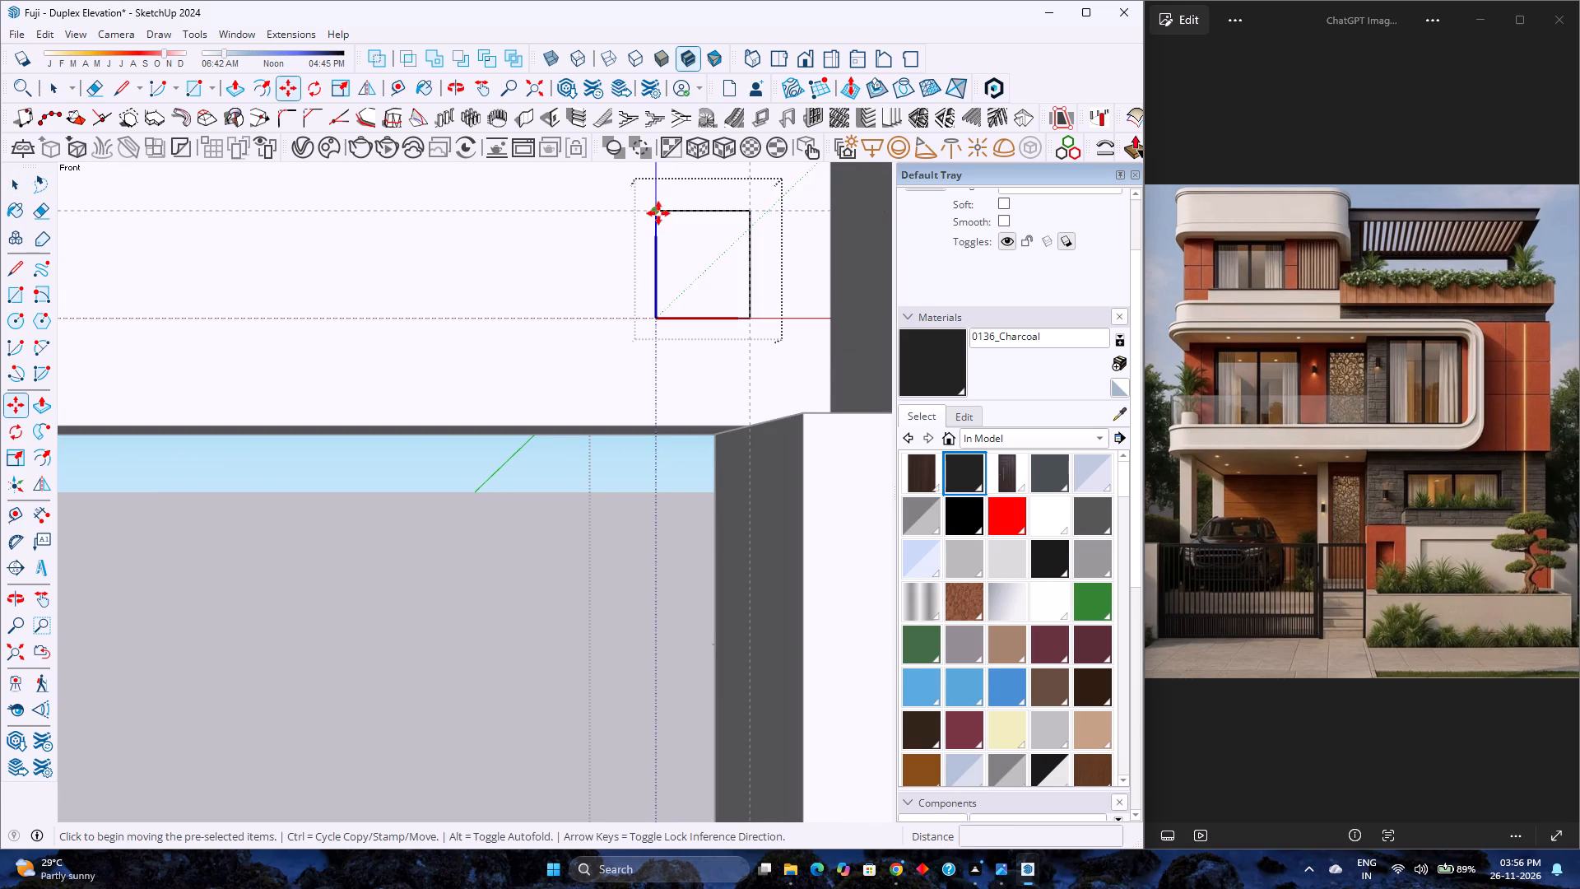
{"action": "left_click", "coordinate": [658, 213]}
{"action": "key", "text": "1"}
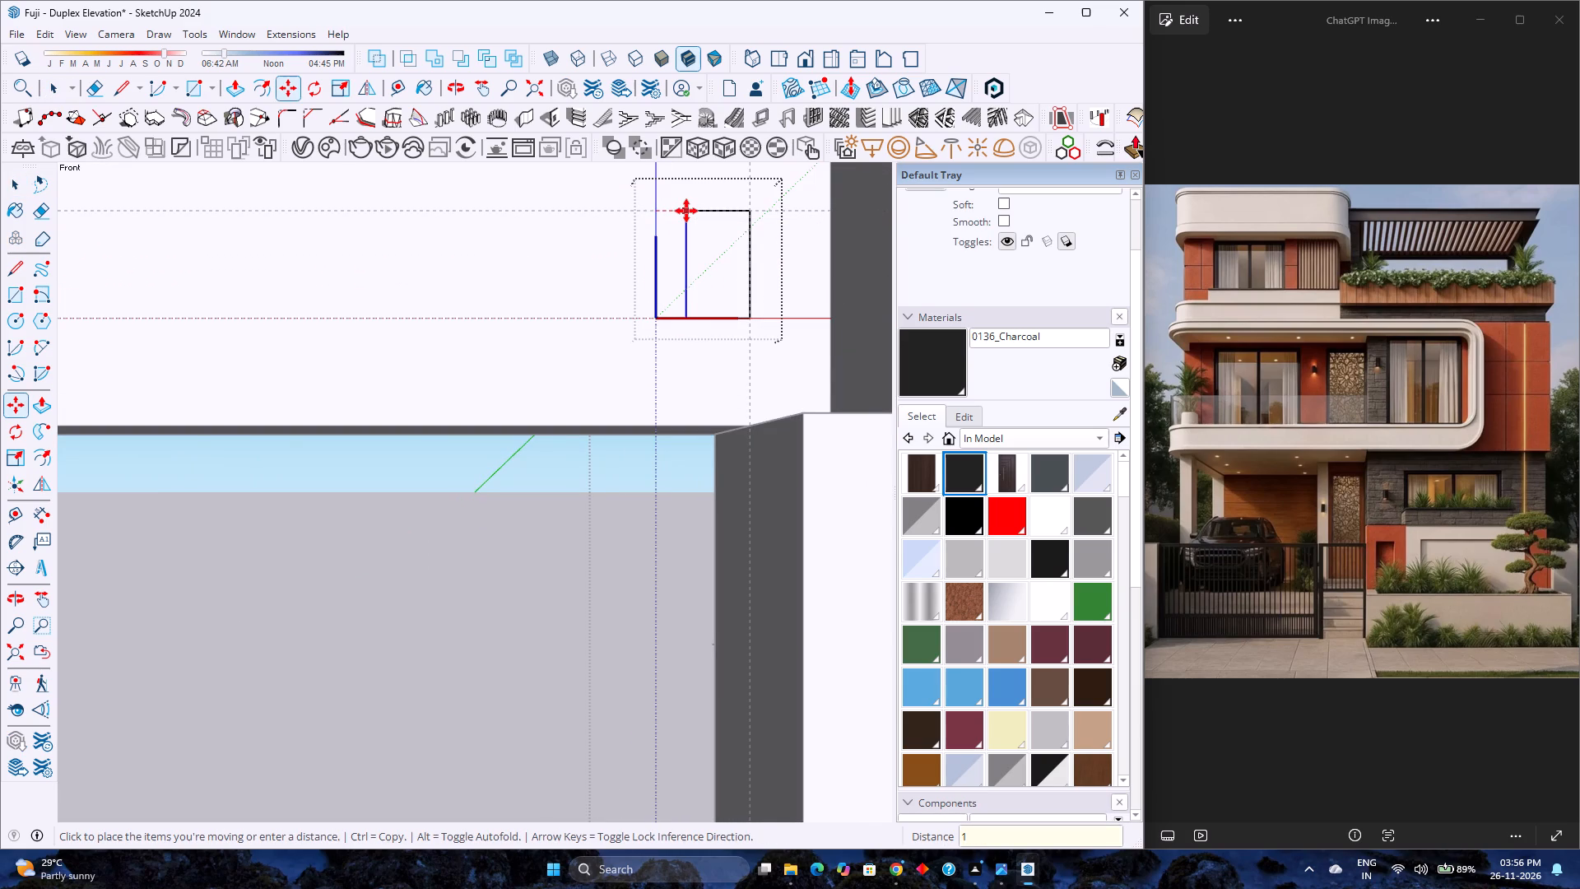
{"action": "key", "text": "Return"}
{"action": "scroll", "coordinate": [671, 269], "scroll_direction": "up", "scroll_amount": 2}
{"action": "middle_click_drag", "start_coordinate": [671, 269], "coordinate": [535, 297]}
{"action": "middle_click_drag", "start_coordinate": [538, 298], "coordinate": [695, 314]}
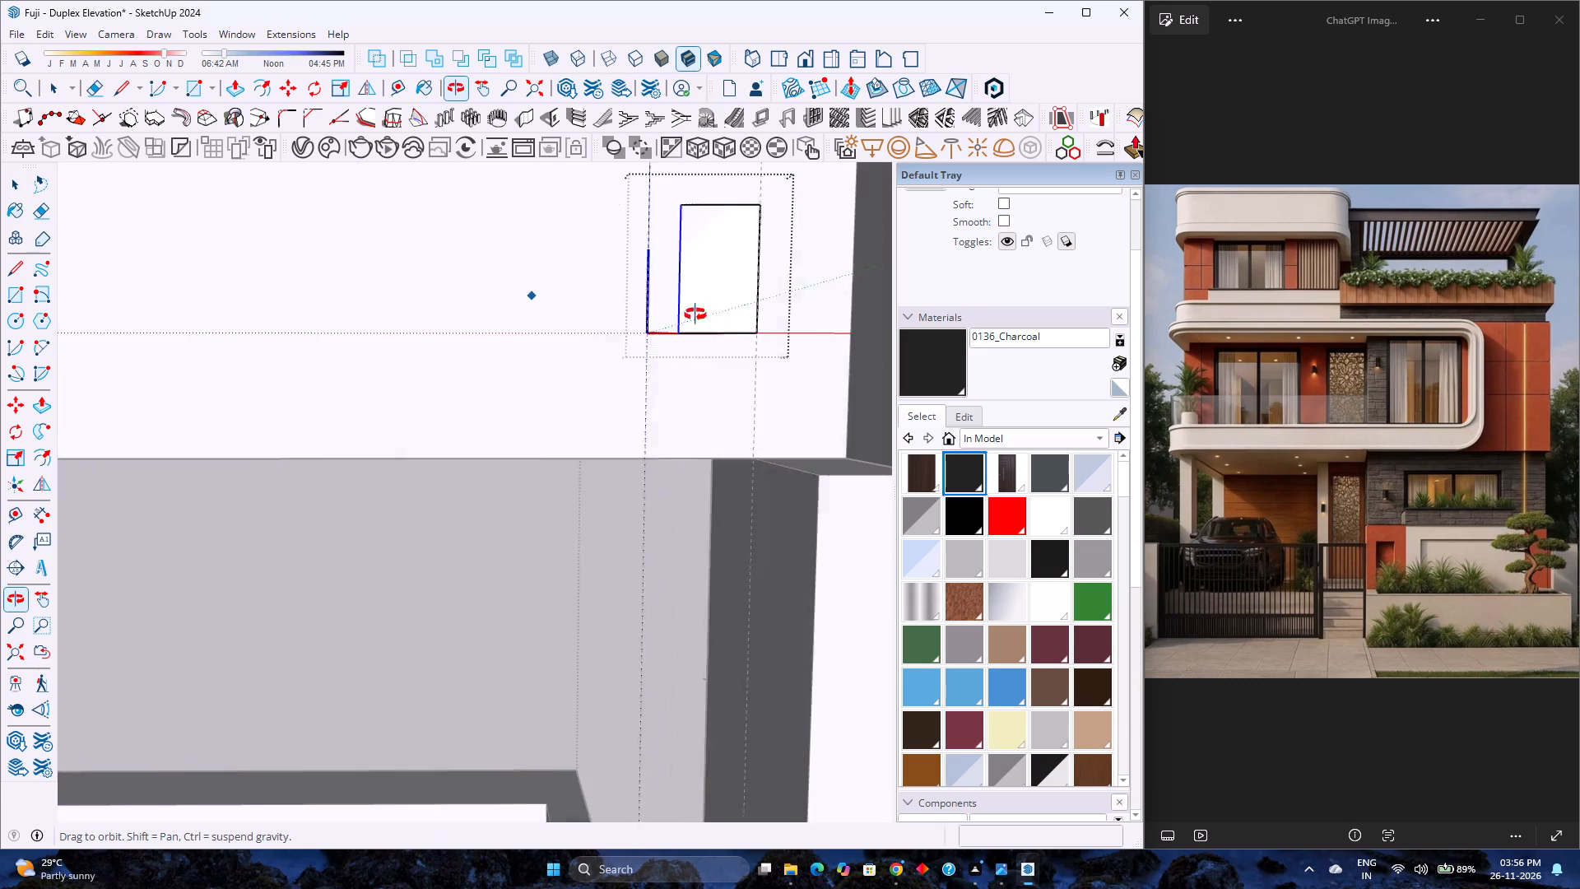
{"action": "middle_click_drag", "start_coordinate": [695, 314], "coordinate": [716, 315]}
{"action": "key", "text": "space"}
{"action": "scroll", "coordinate": [616, 332], "scroll_direction": "down", "scroll_amount": 10}
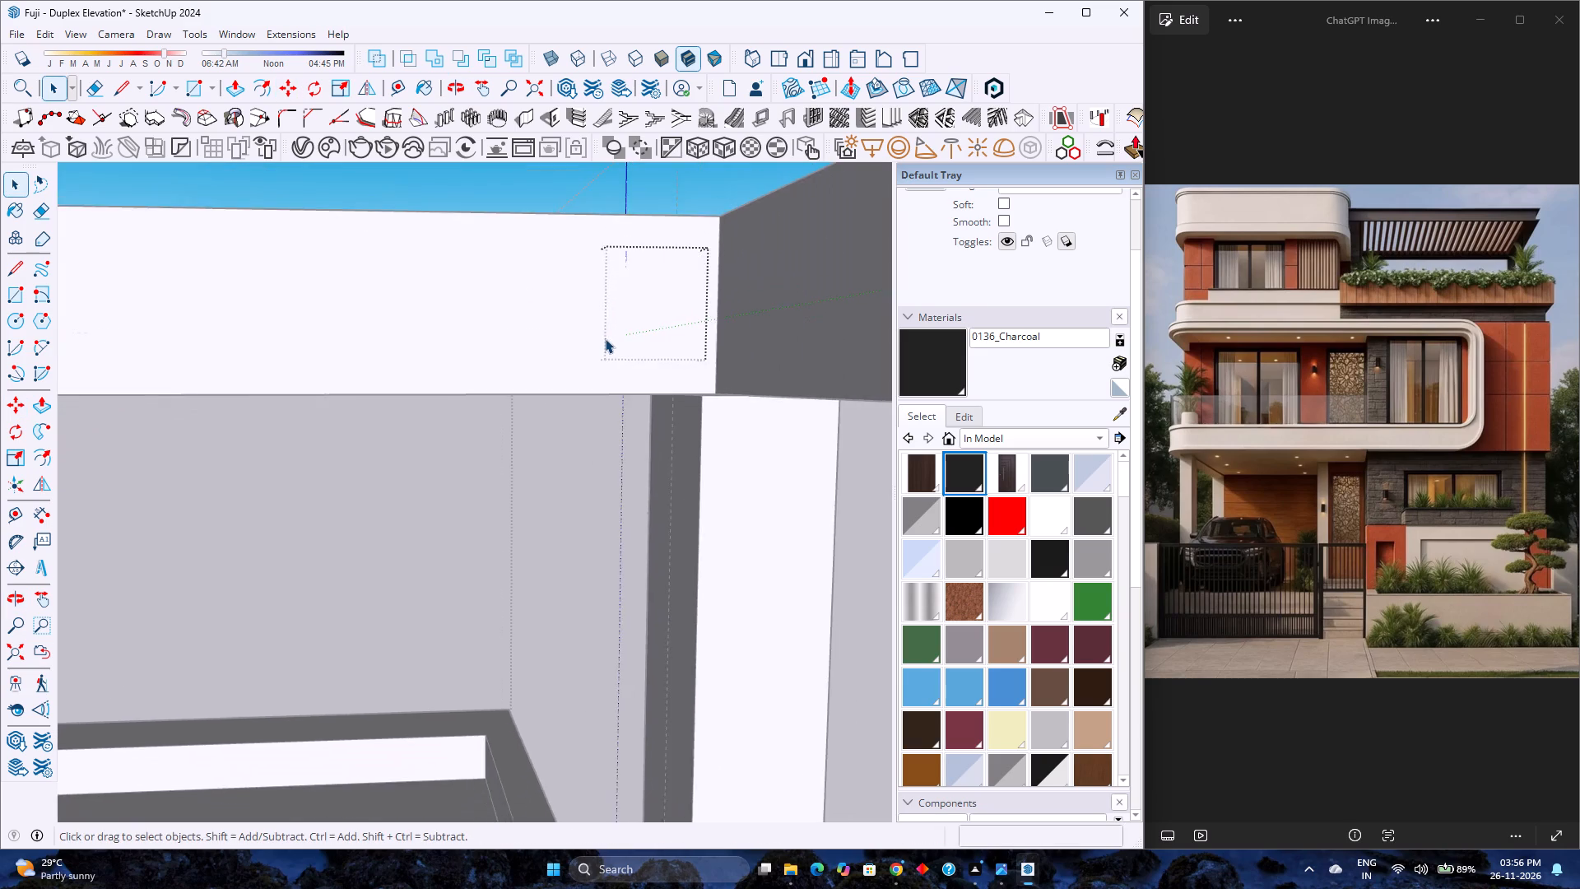
{"action": "scroll", "coordinate": [605, 338], "scroll_direction": "down", "scroll_amount": 3}
{"action": "middle_click_drag", "start_coordinate": [583, 368], "coordinate": [566, 317]}
{"action": "scroll", "coordinate": [577, 314], "scroll_direction": "down", "scroll_amount": 4}
{"action": "left_click", "coordinate": [713, 384]}
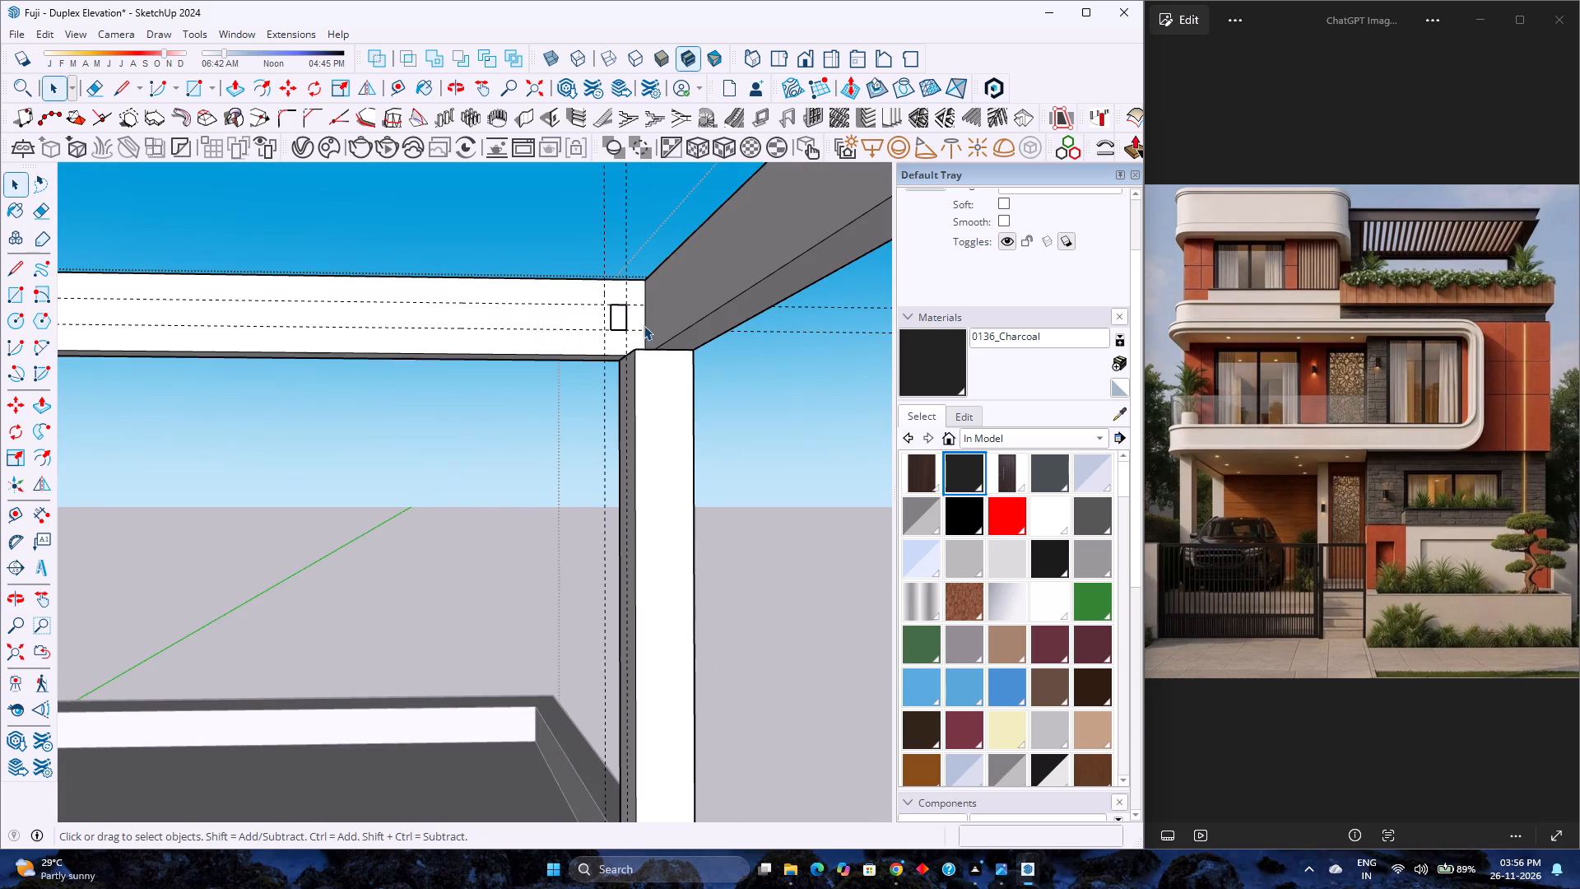
Copy the narrowed rectangle component from its lower-left corner along the back beam to the guide intersection at the left end.
{"action": "left_click", "coordinate": [623, 321]}
{"action": "key", "text": "m"}
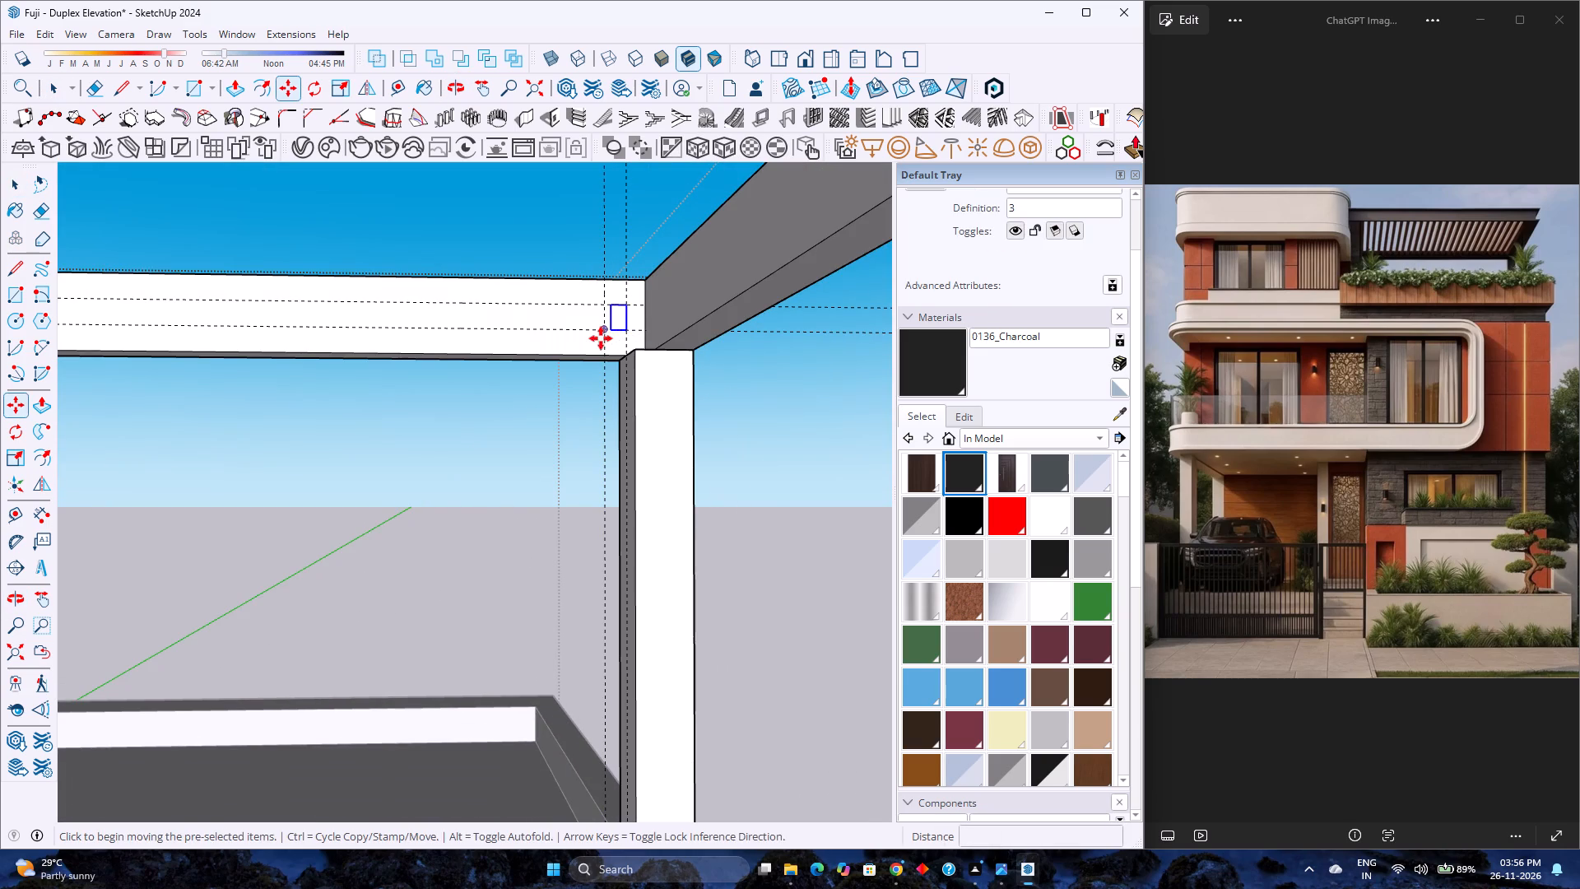
{"action": "left_click", "coordinate": [609, 332]}
{"action": "scroll", "coordinate": [565, 336], "scroll_direction": "down", "scroll_amount": 3}
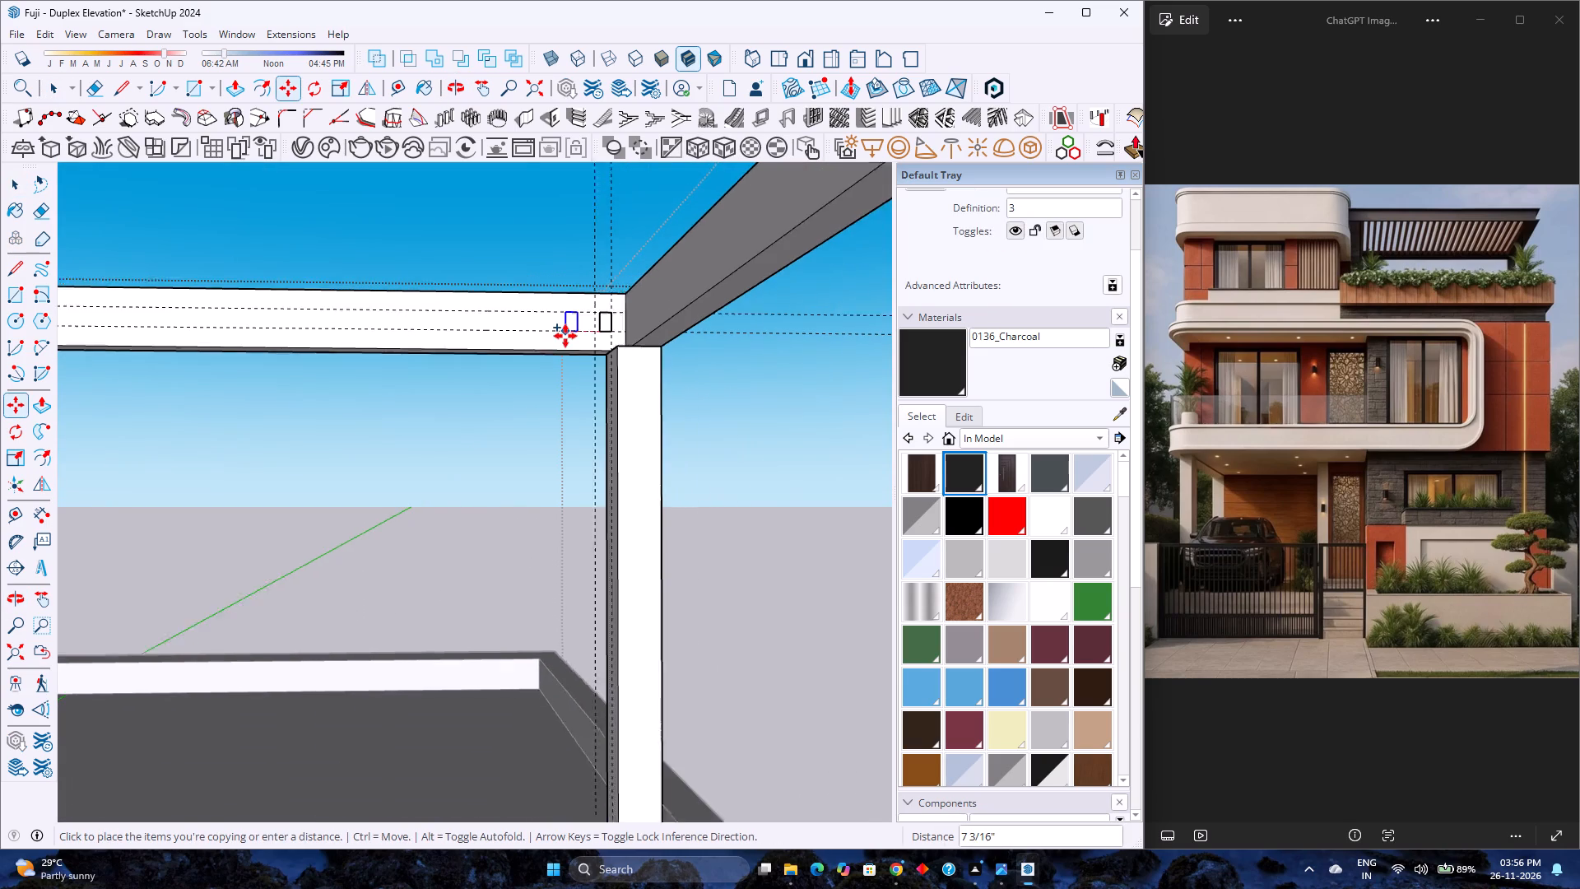
{"action": "scroll", "coordinate": [565, 336], "scroll_direction": "down", "scroll_amount": 9}
{"action": "scroll", "coordinate": [299, 333], "scroll_direction": "up", "scroll_amount": 9}
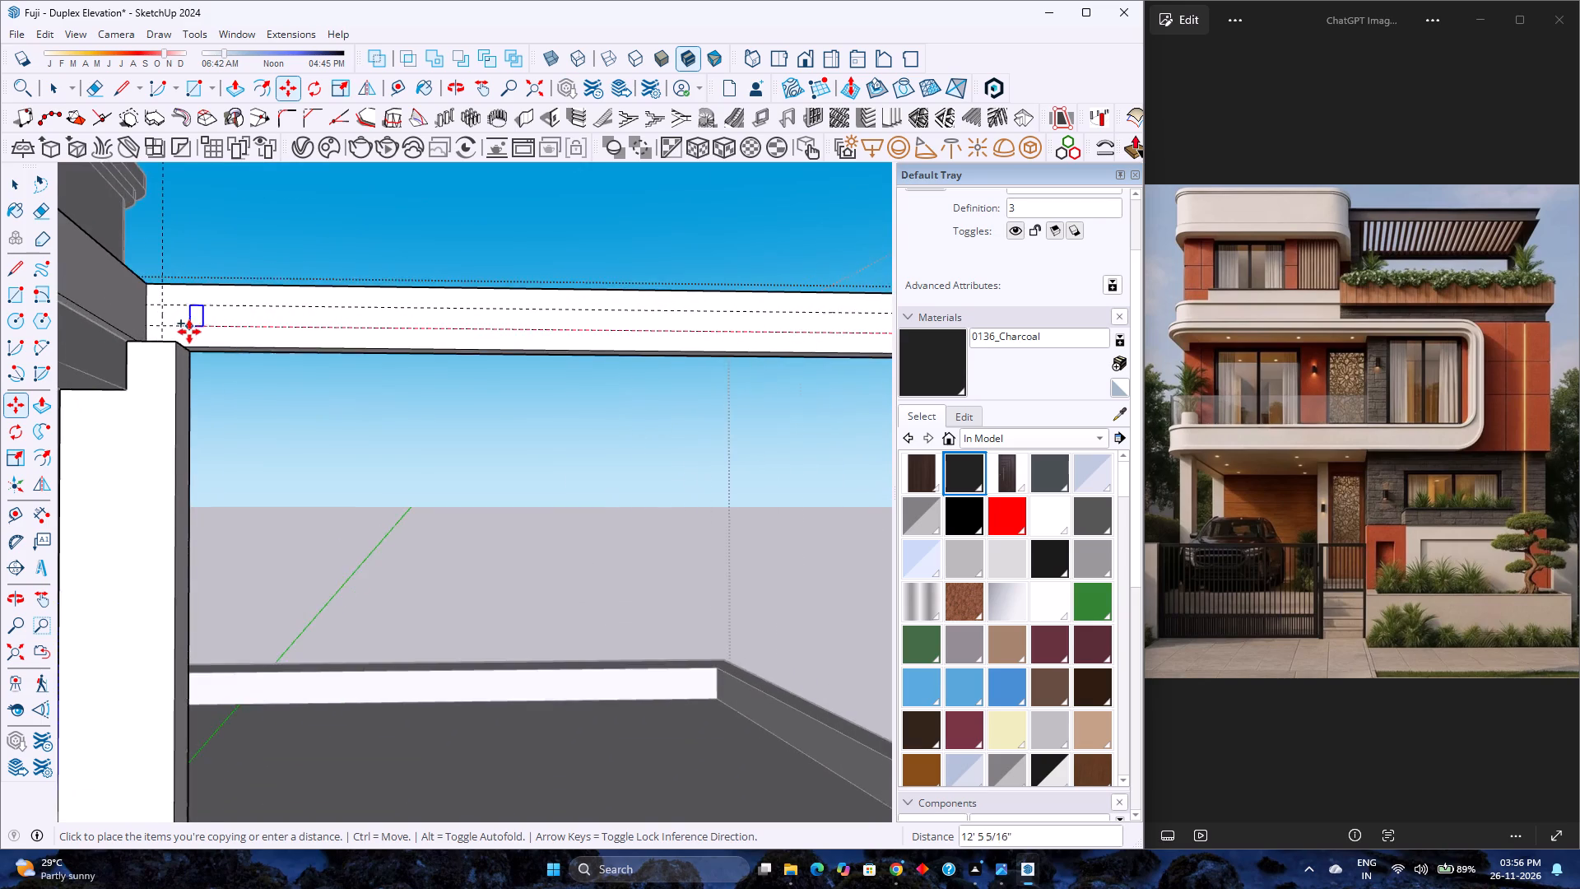
{"action": "scroll", "coordinate": [189, 332], "scroll_direction": "up", "scroll_amount": 2}
{"action": "left_click", "coordinate": [153, 323]}
{"action": "scroll", "coordinate": [227, 340], "scroll_direction": "down", "scroll_amount": 10}
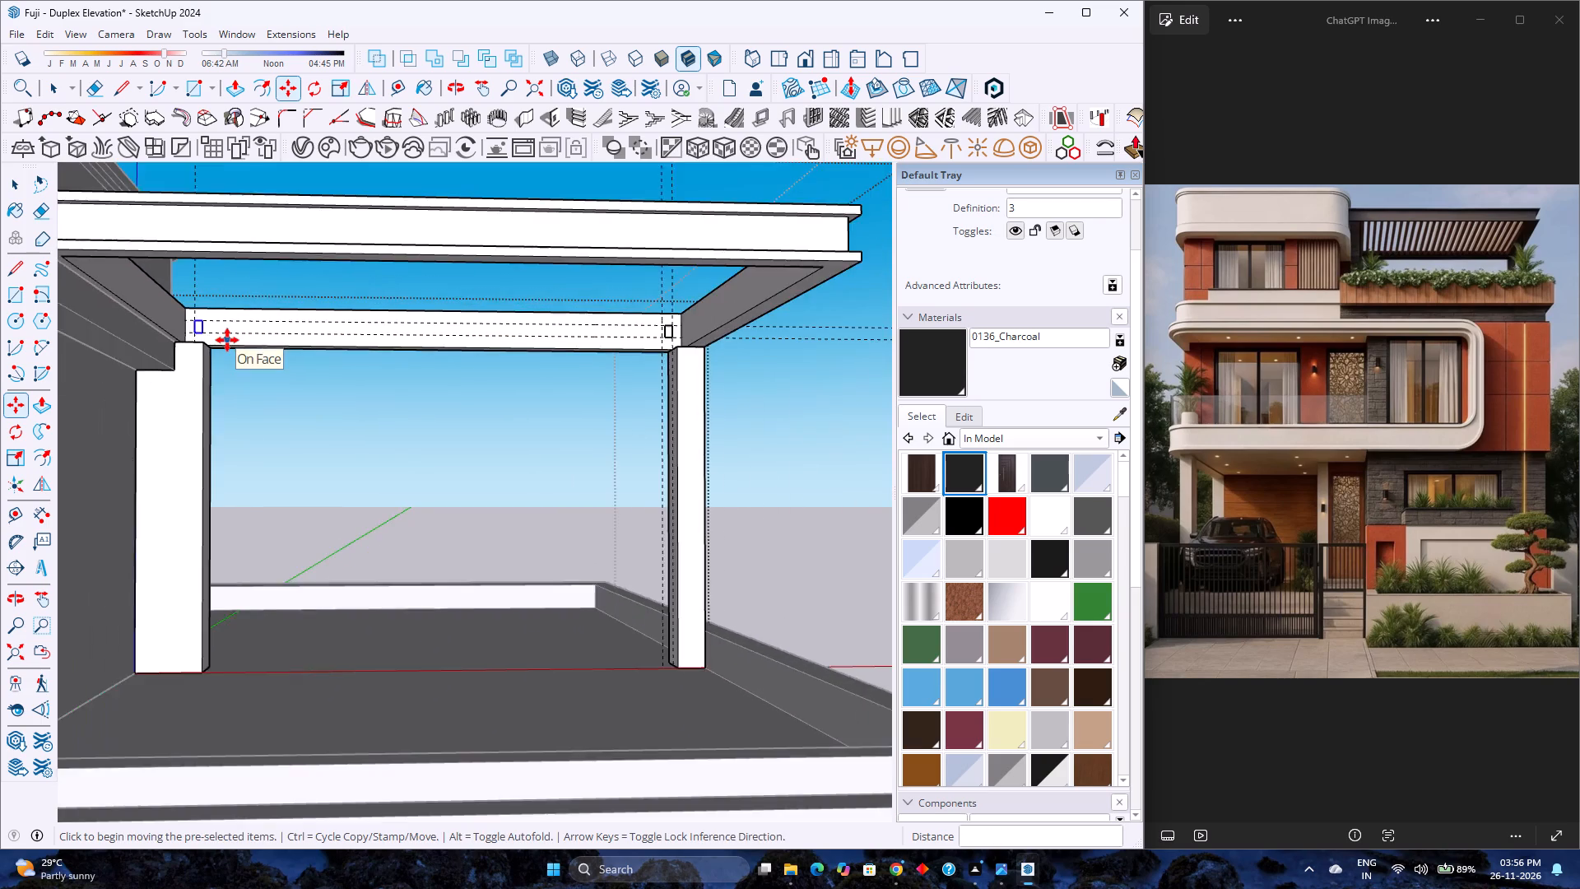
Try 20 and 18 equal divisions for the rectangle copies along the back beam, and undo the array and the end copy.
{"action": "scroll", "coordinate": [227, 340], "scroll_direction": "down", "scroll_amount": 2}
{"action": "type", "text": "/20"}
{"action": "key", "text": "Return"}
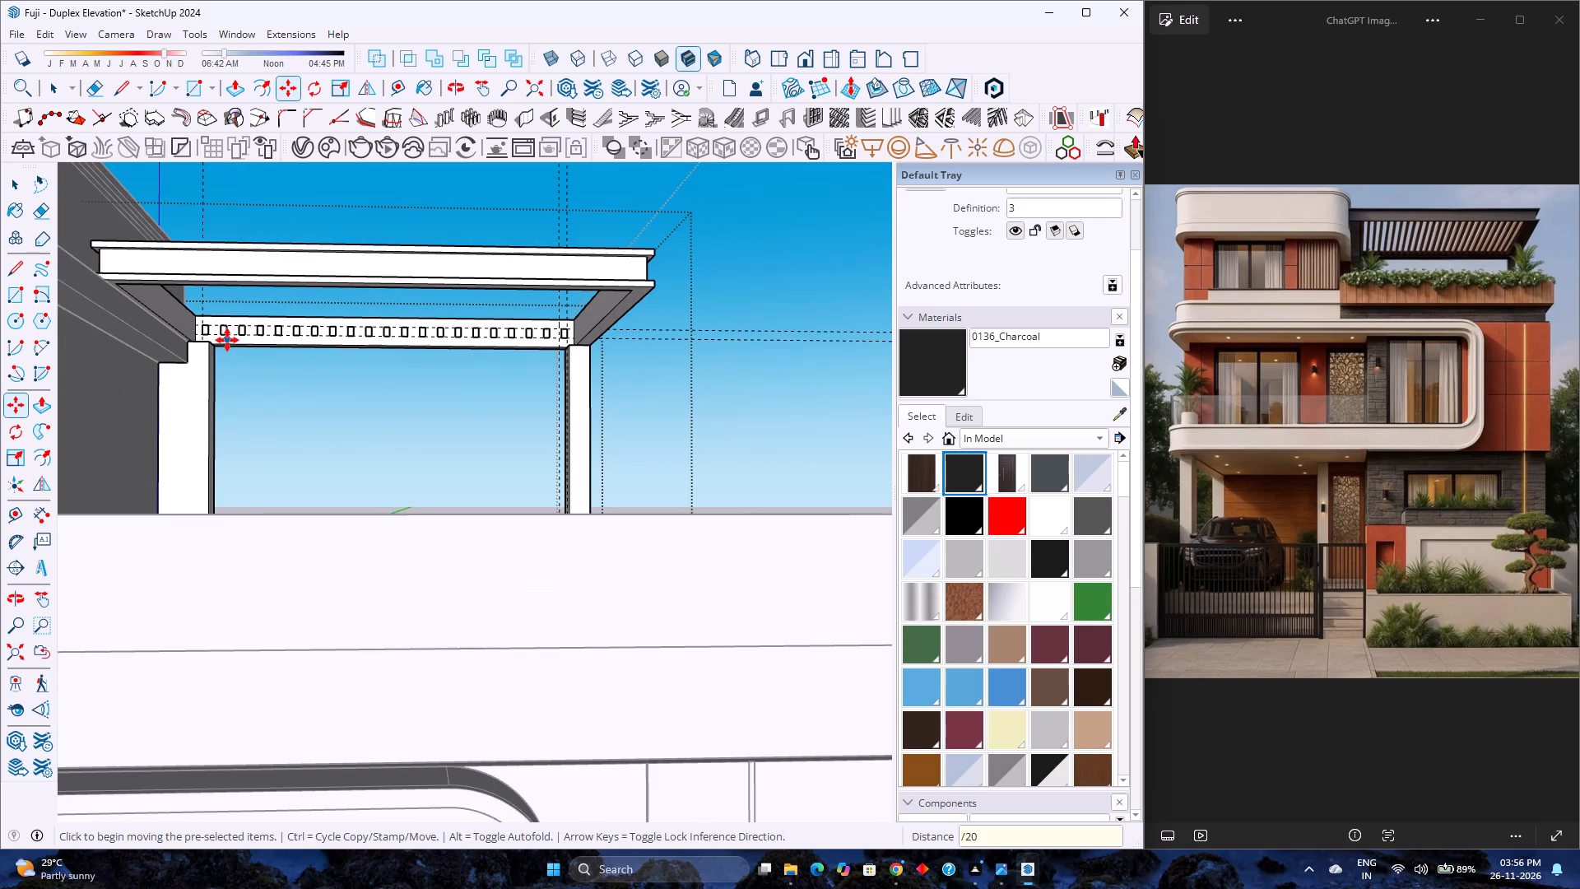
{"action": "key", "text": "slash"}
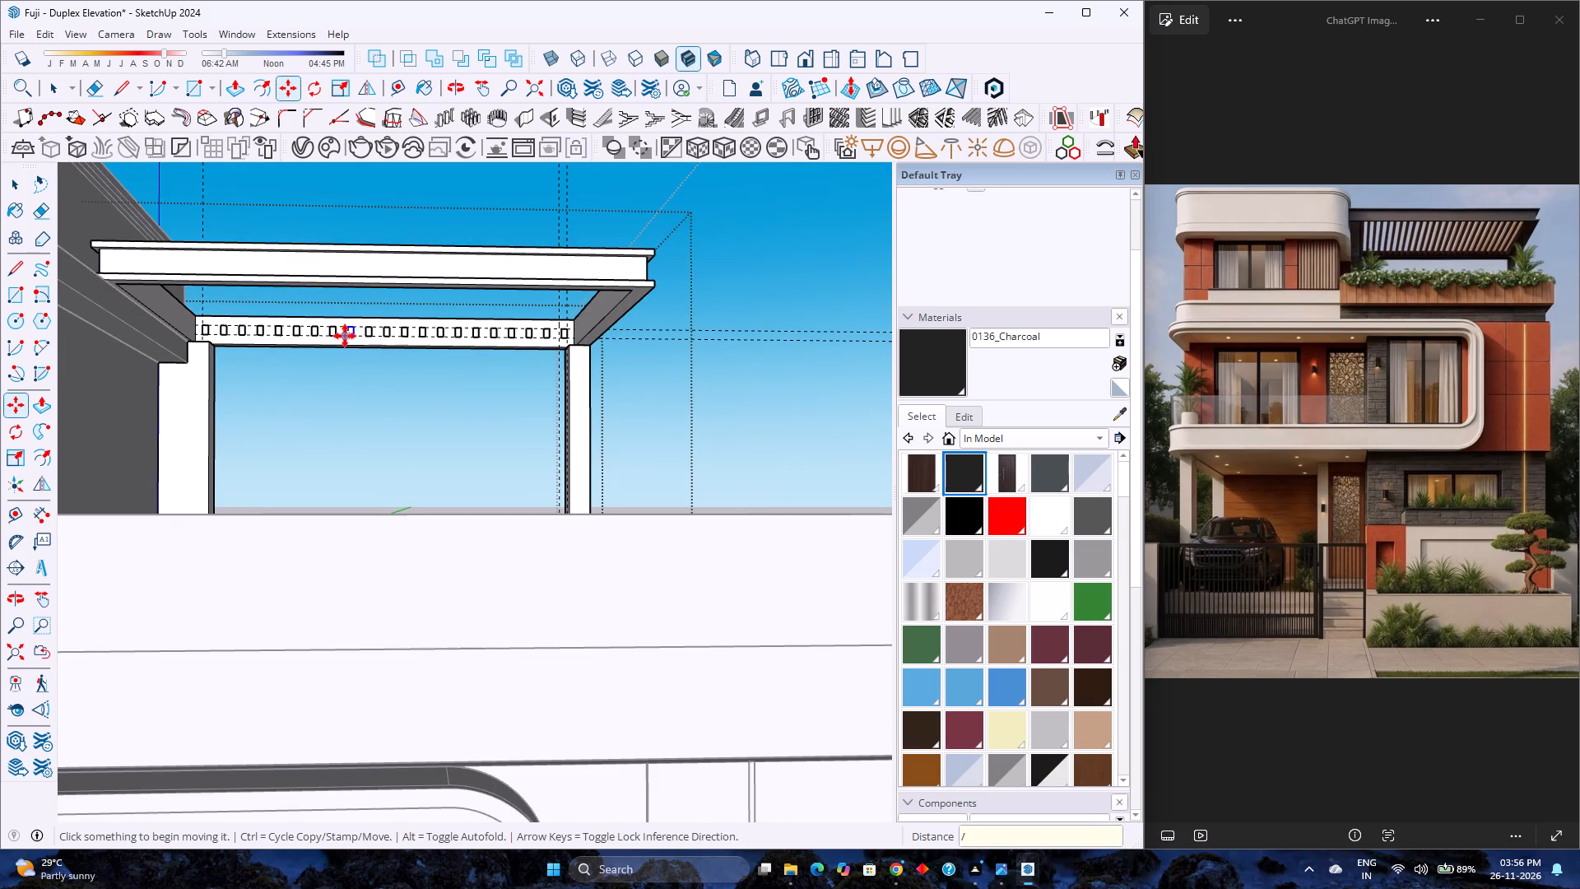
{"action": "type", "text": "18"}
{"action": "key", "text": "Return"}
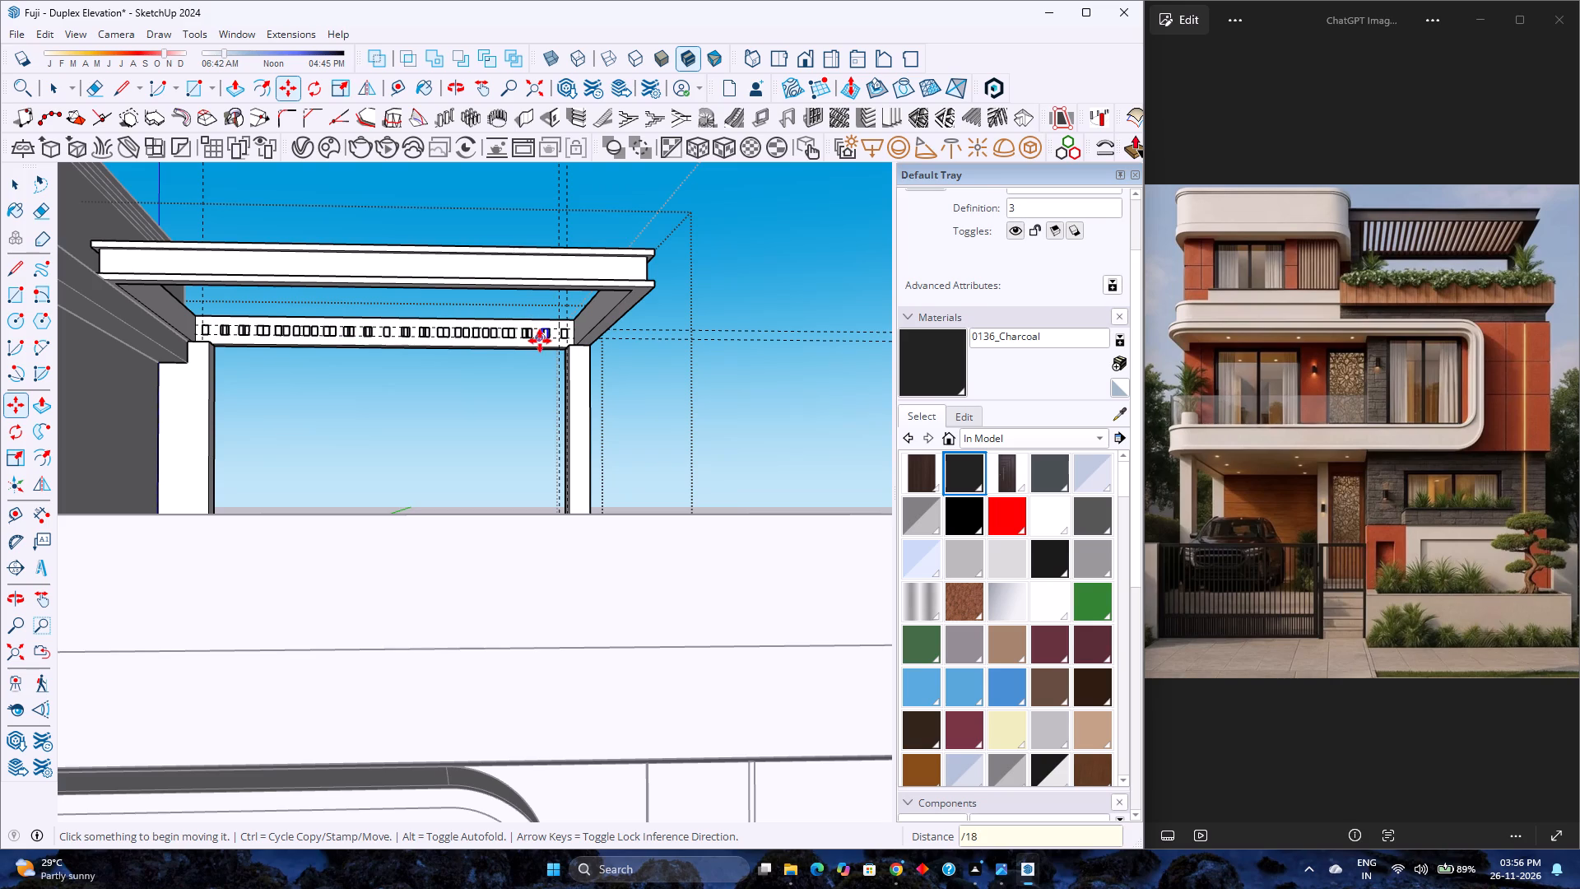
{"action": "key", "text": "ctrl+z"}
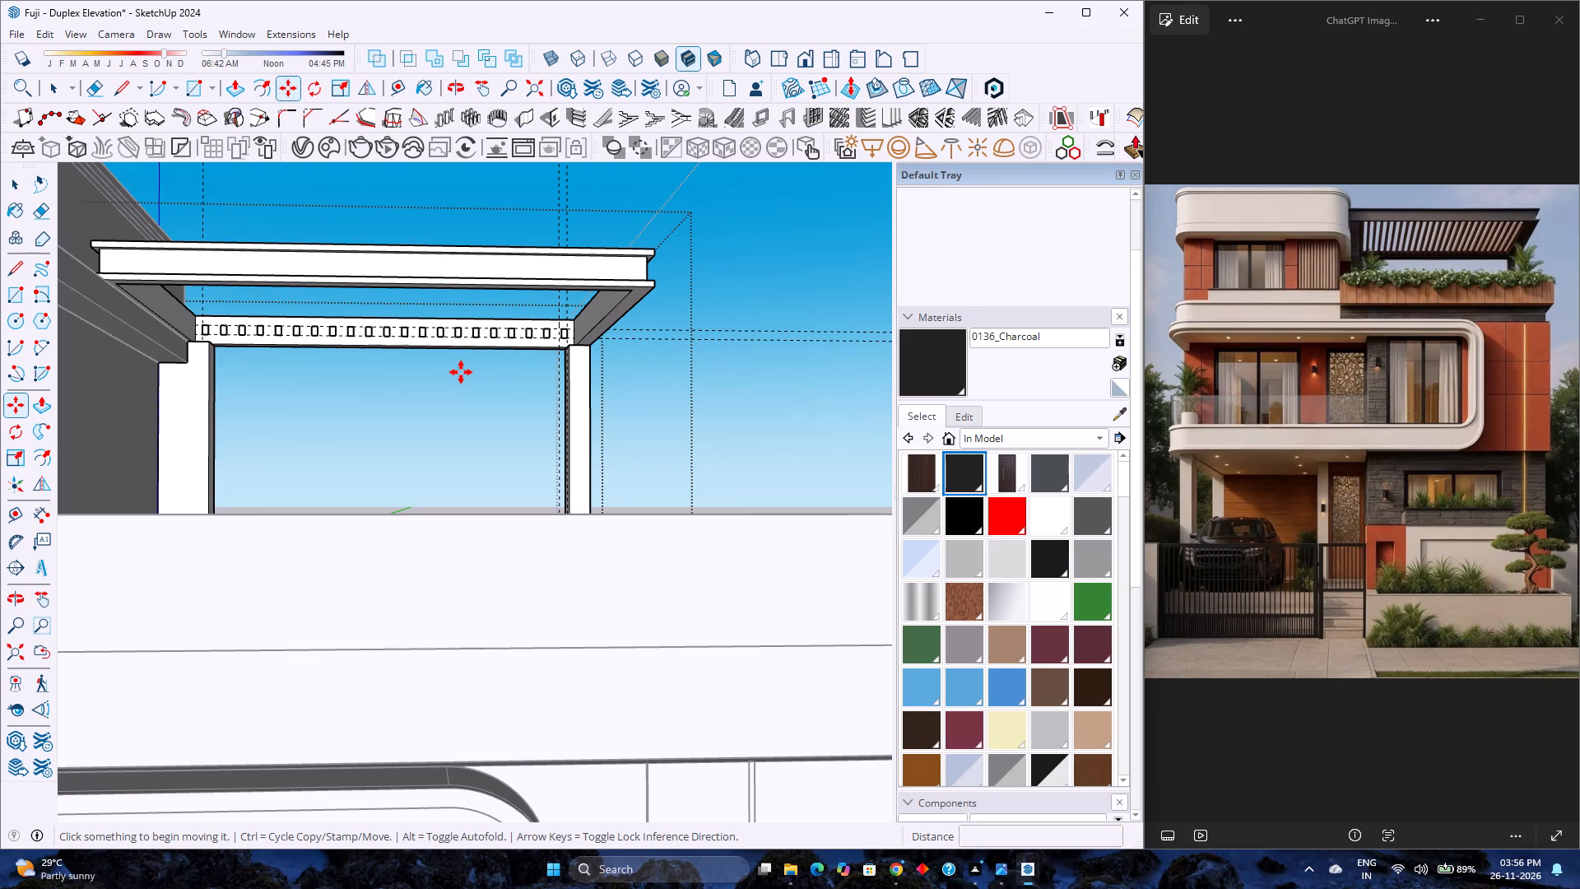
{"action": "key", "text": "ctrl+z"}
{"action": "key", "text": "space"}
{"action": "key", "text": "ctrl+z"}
Copy the right-end rectangle component from its lower-left corner along the back beam to the guide intersection at the left end.
{"action": "scroll", "coordinate": [528, 343], "scroll_direction": "up", "scroll_amount": 1}
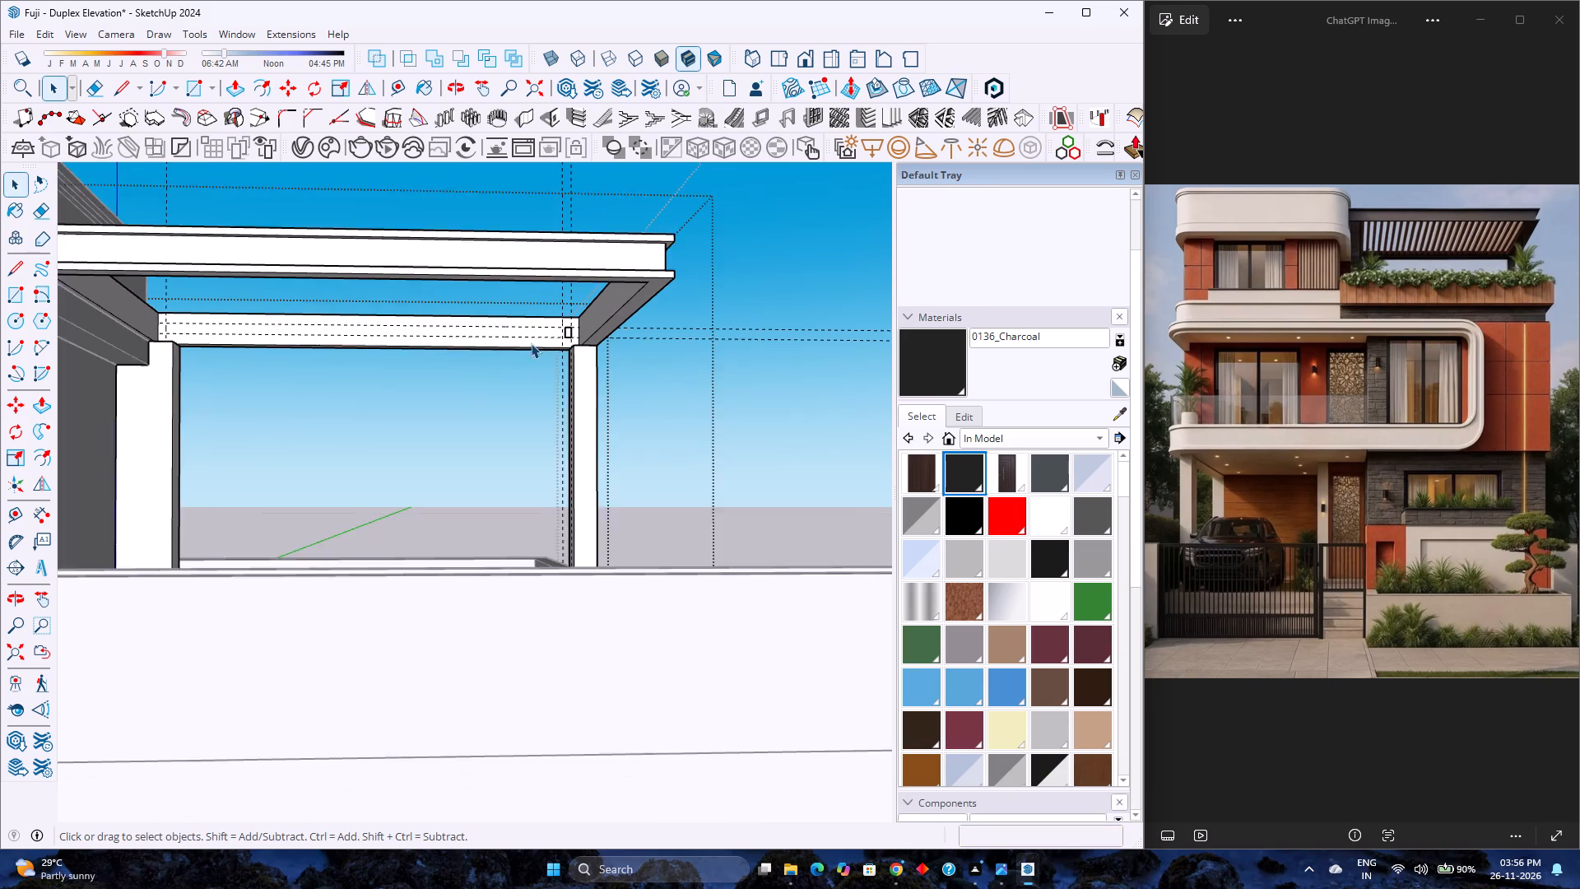
{"action": "scroll", "coordinate": [531, 343], "scroll_direction": "up", "scroll_amount": 3}
{"action": "left_click", "coordinate": [565, 336]}
{"action": "key", "text": "m"}
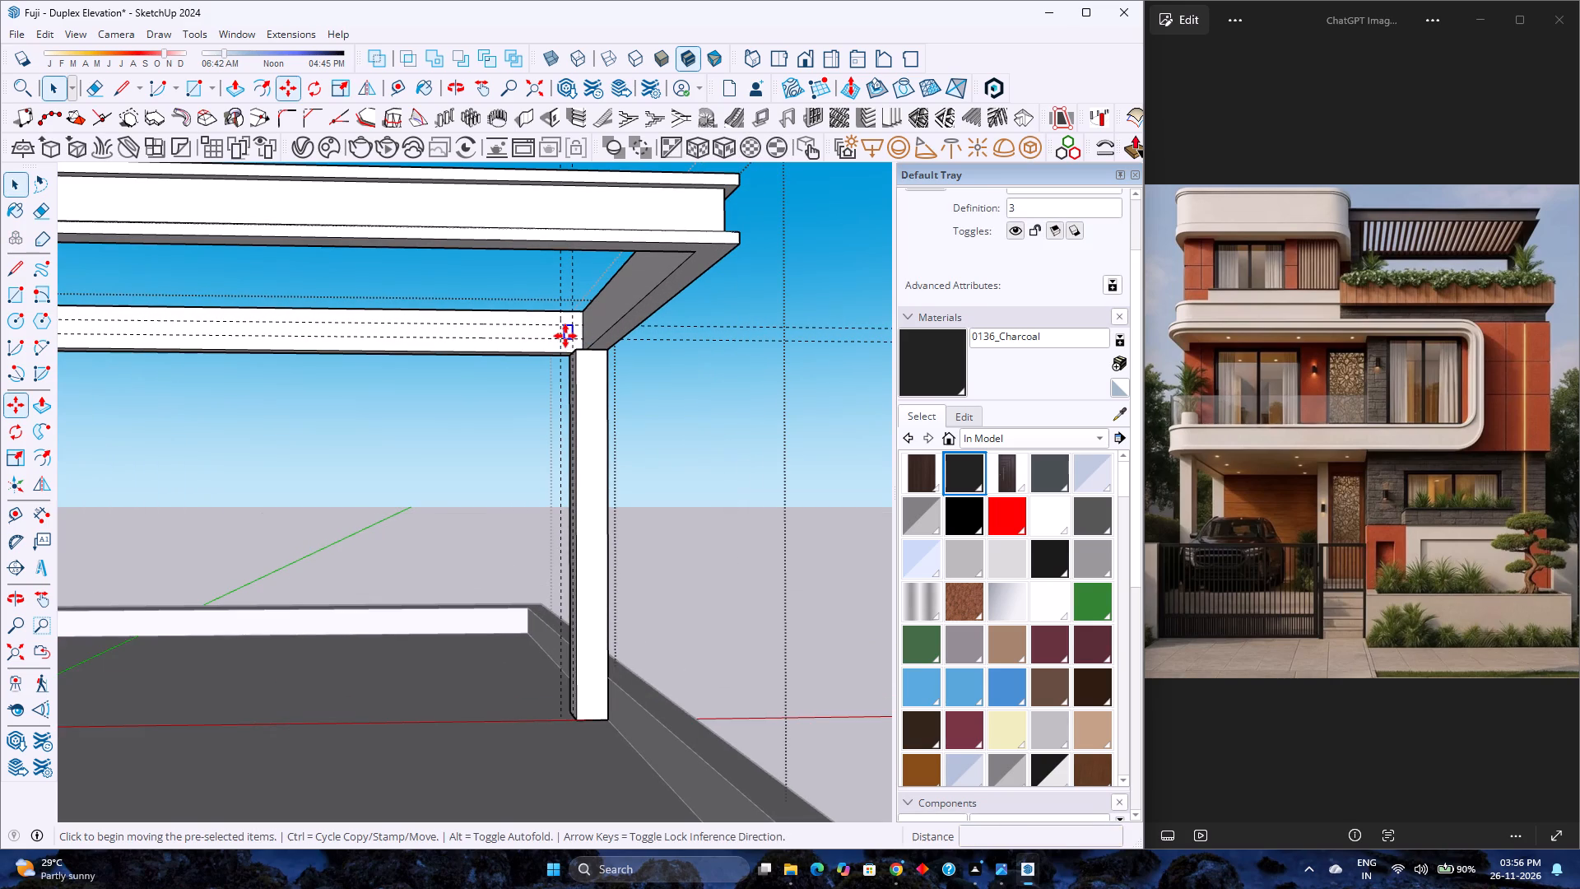
{"action": "scroll", "coordinate": [565, 338], "scroll_direction": "up", "scroll_amount": 12}
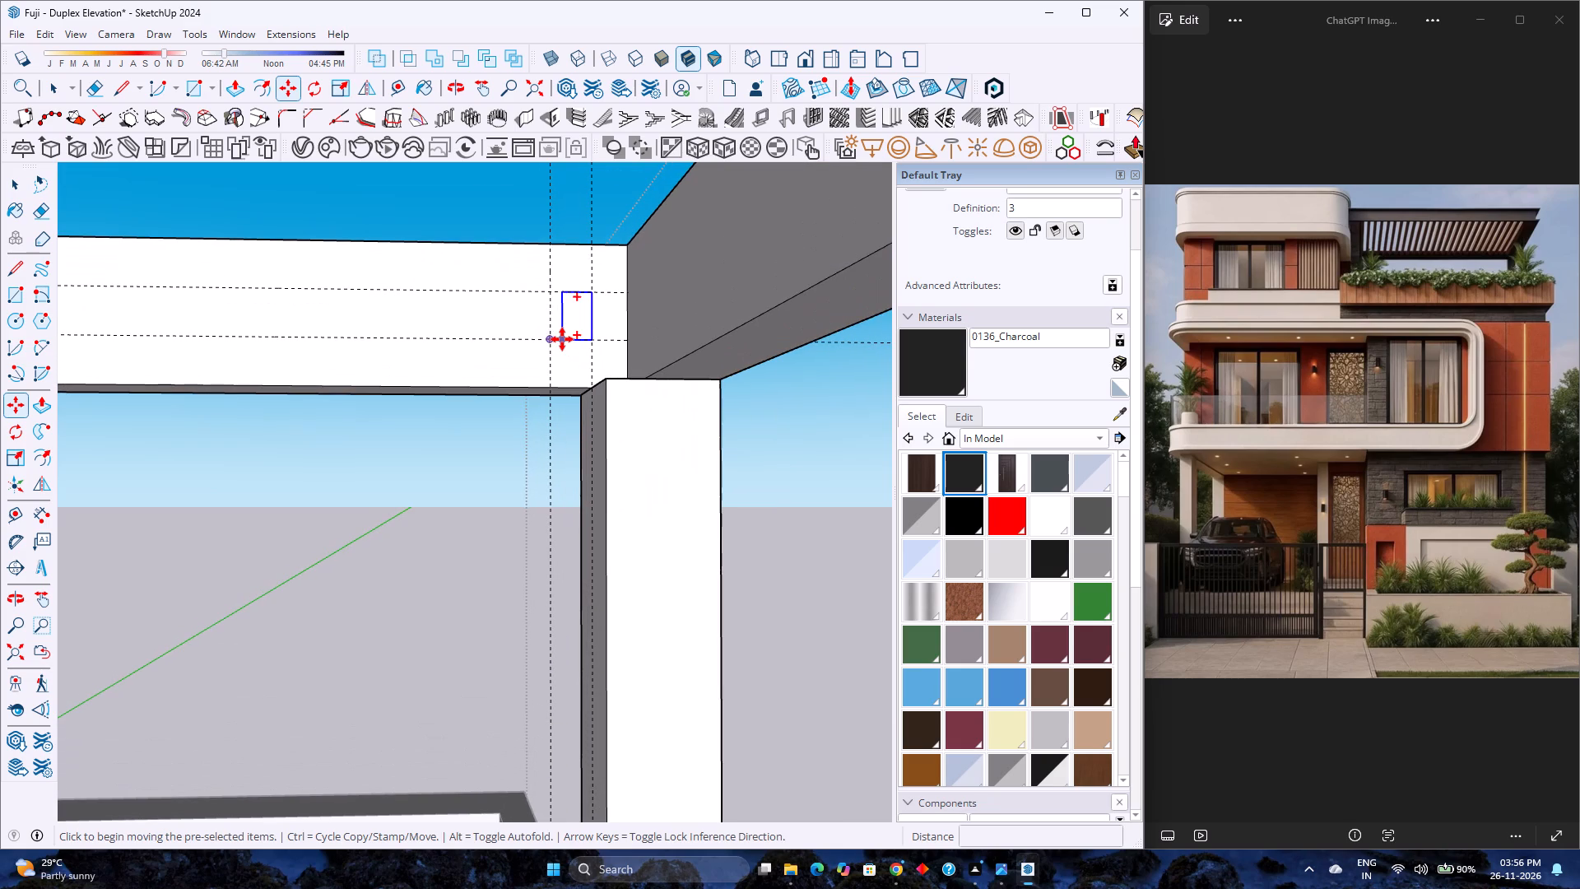
{"action": "left_click", "coordinate": [562, 339]}
{"action": "scroll", "coordinate": [455, 349], "scroll_direction": "down", "scroll_amount": 7}
{"action": "middle_click_drag", "start_coordinate": [454, 349], "coordinate": [533, 355], "text": "shift"}
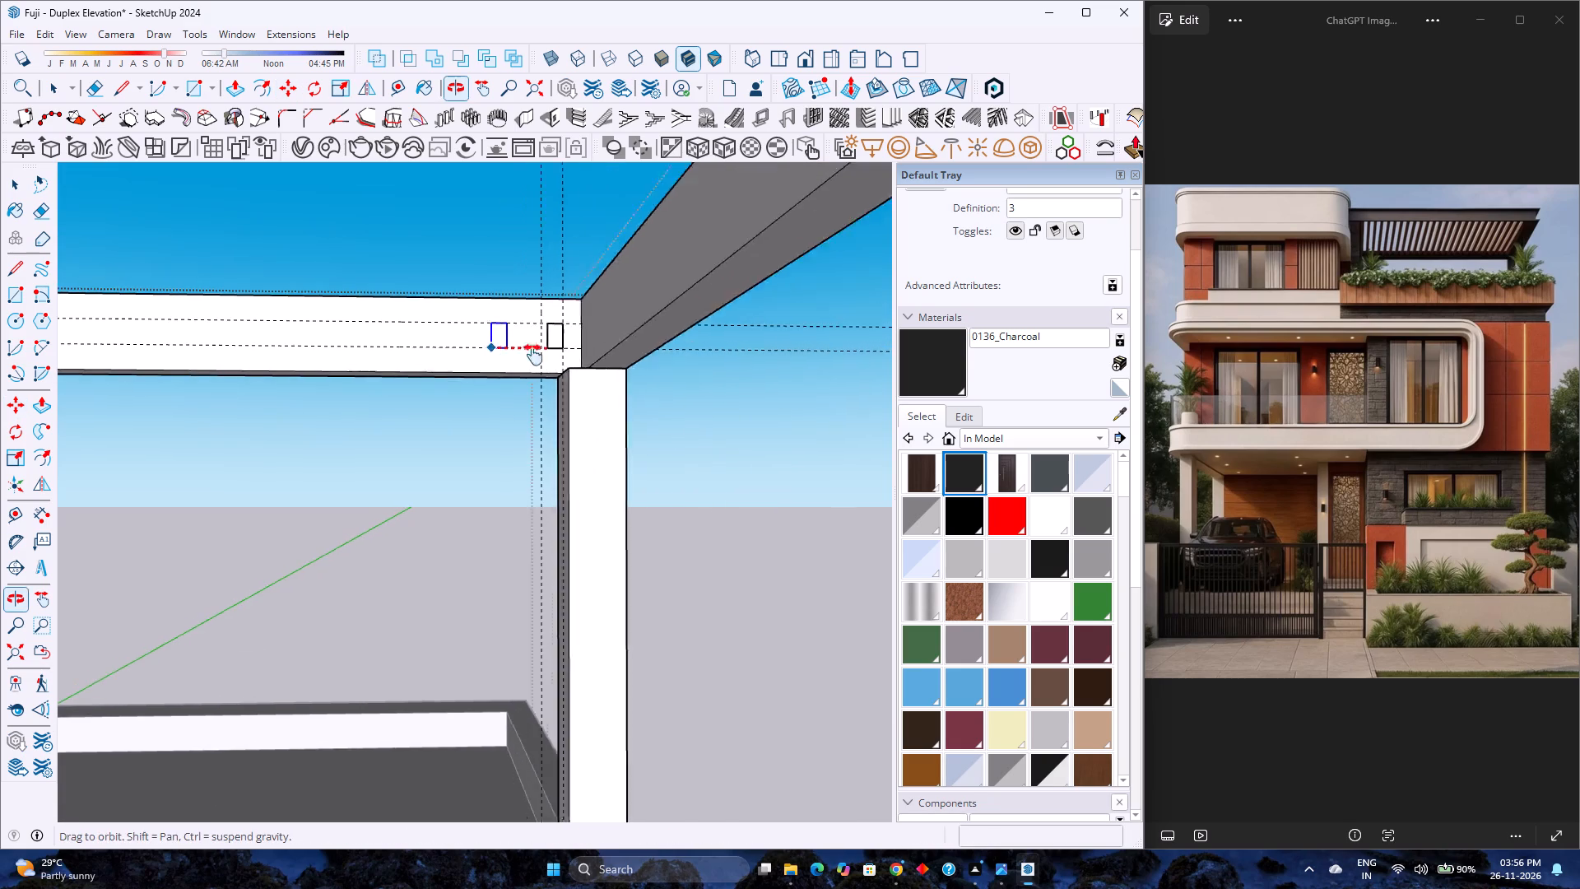
{"action": "middle_click_drag", "start_coordinate": [533, 355], "coordinate": [867, 353], "text": "shift"}
{"action": "scroll", "coordinate": [619, 326], "scroll_direction": "down", "scroll_amount": 6}
{"action": "scroll", "coordinate": [370, 326], "scroll_direction": "up", "scroll_amount": 3}
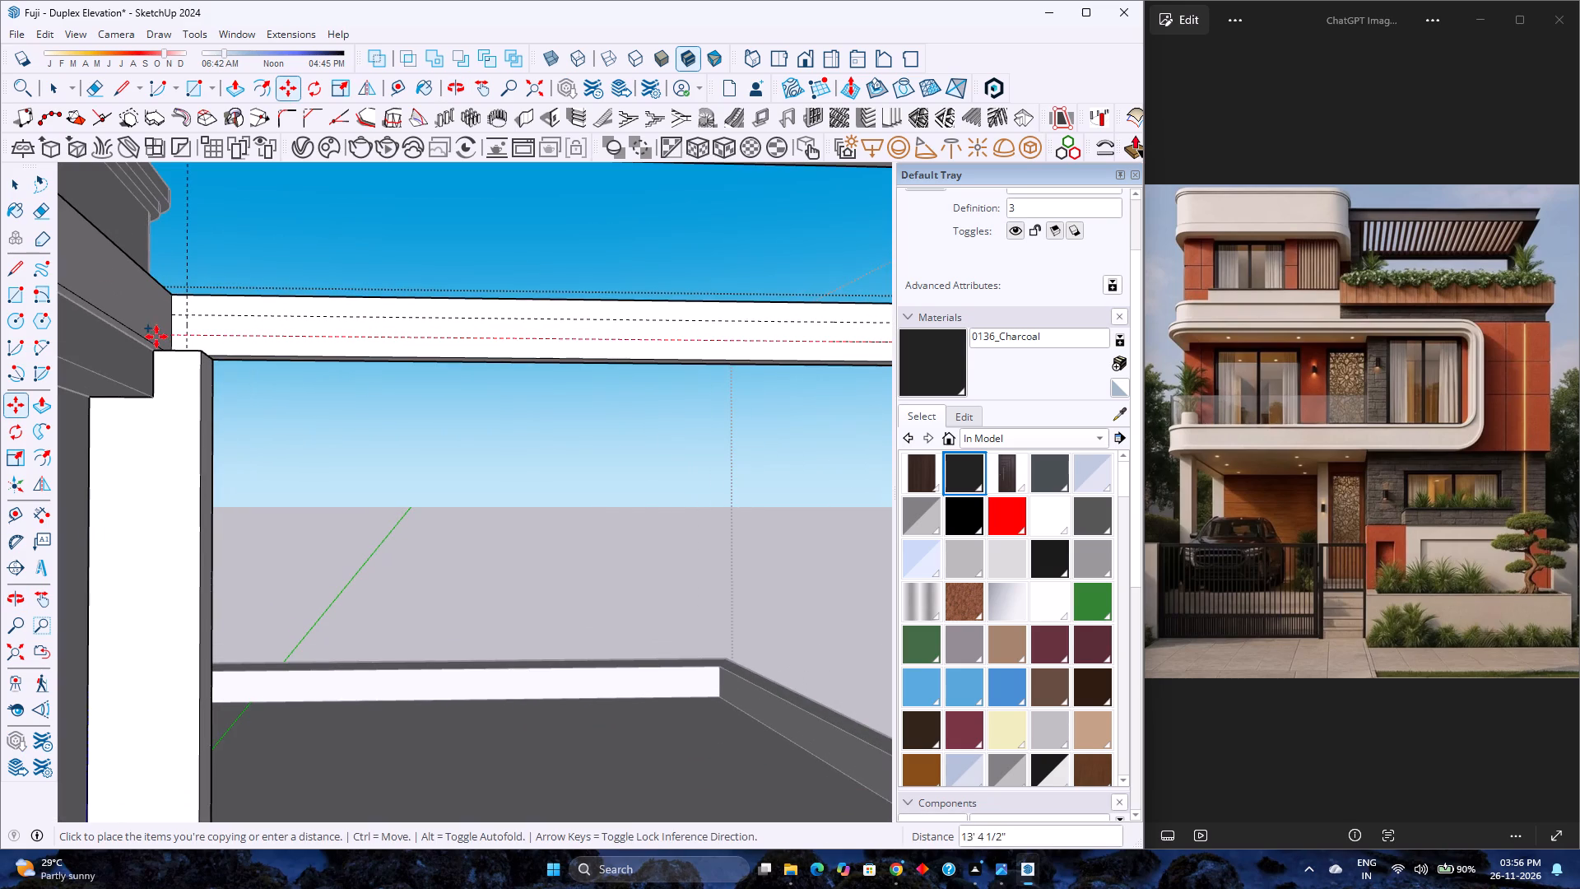
{"action": "left_click", "coordinate": [188, 333]}
{"action": "scroll", "coordinate": [244, 354], "scroll_direction": "down", "scroll_amount": 5}
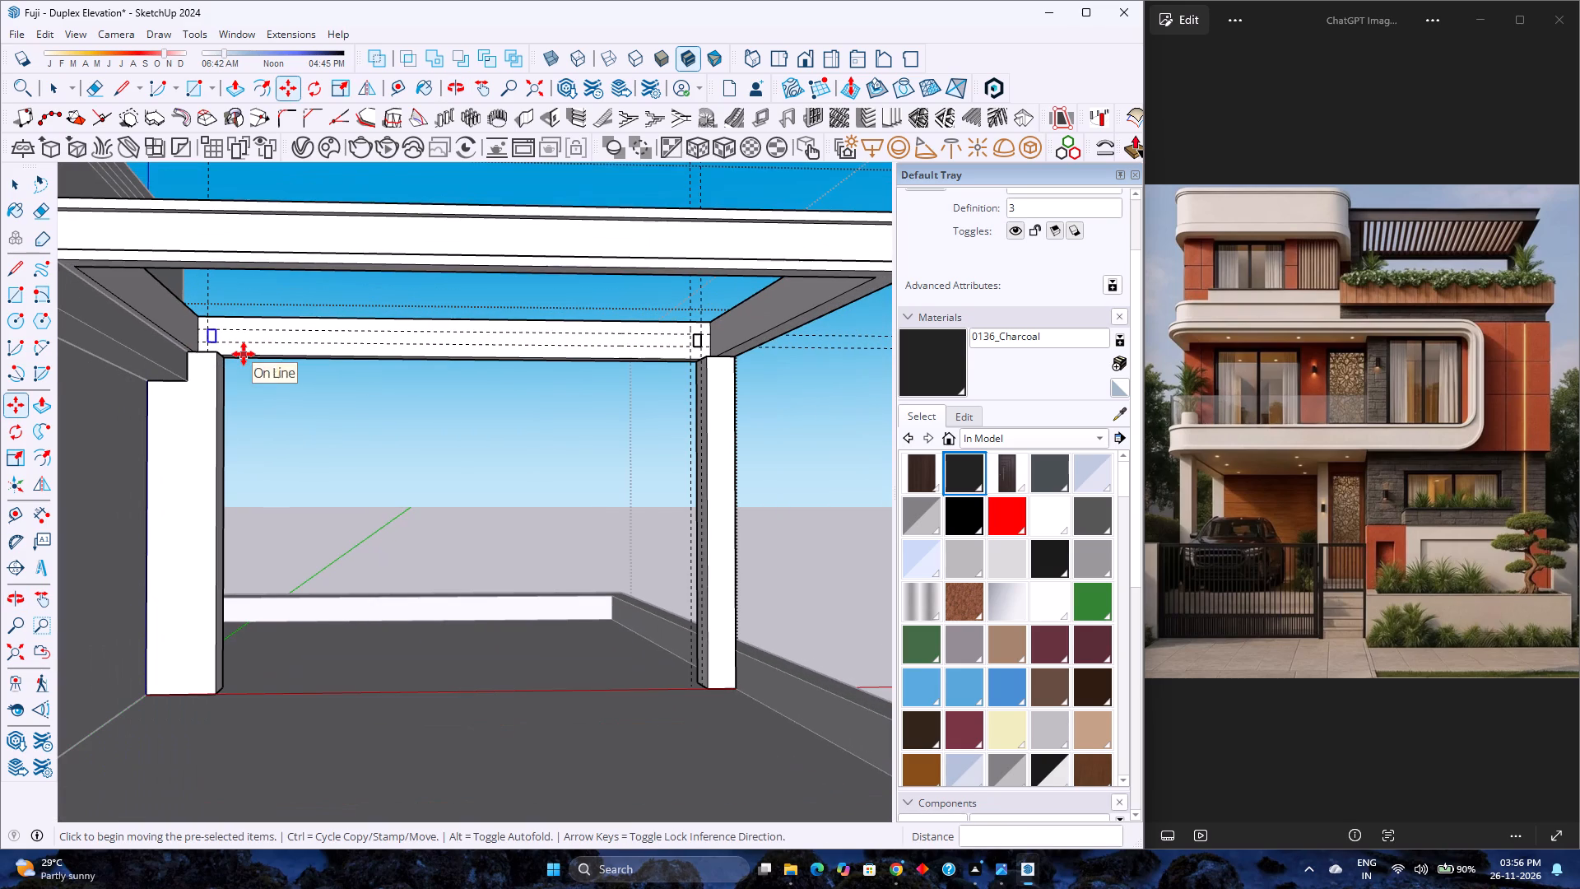
Fill the span between the end rectangles with evenly spaced copies, comparing 18, 20 and 30 divisions and settling on 20.
{"action": "key", "text": "slash"}
{"action": "type", "text": "18"}
{"action": "key", "text": "Return"}
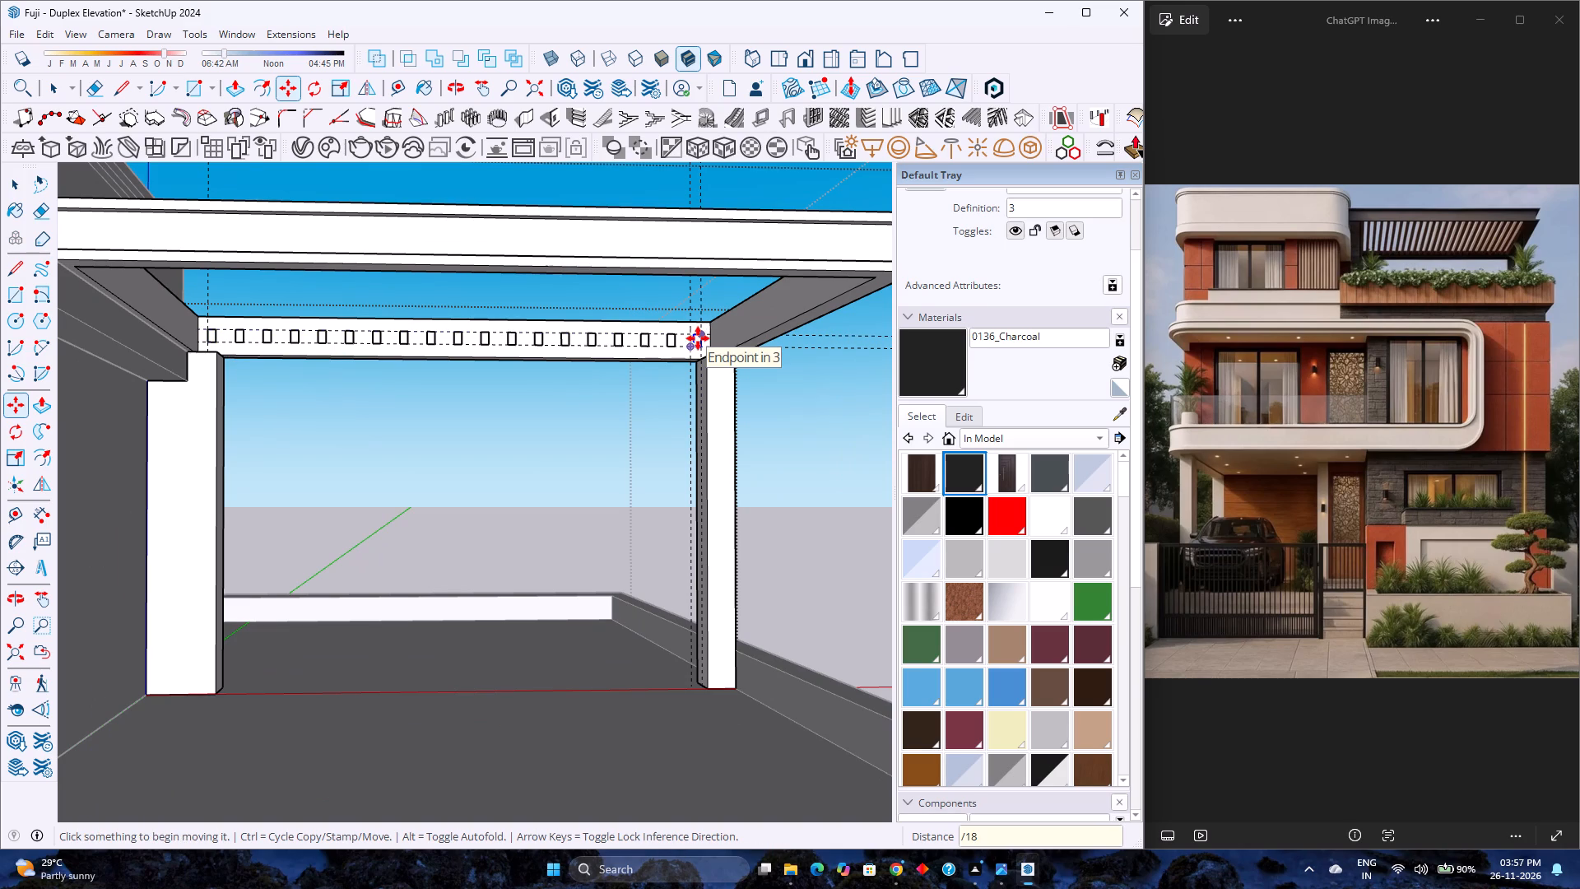
{"action": "key", "text": "slash"}
{"action": "type", "text": "20"}
{"action": "key", "text": "Return"}
{"action": "type", "text": "/30"}
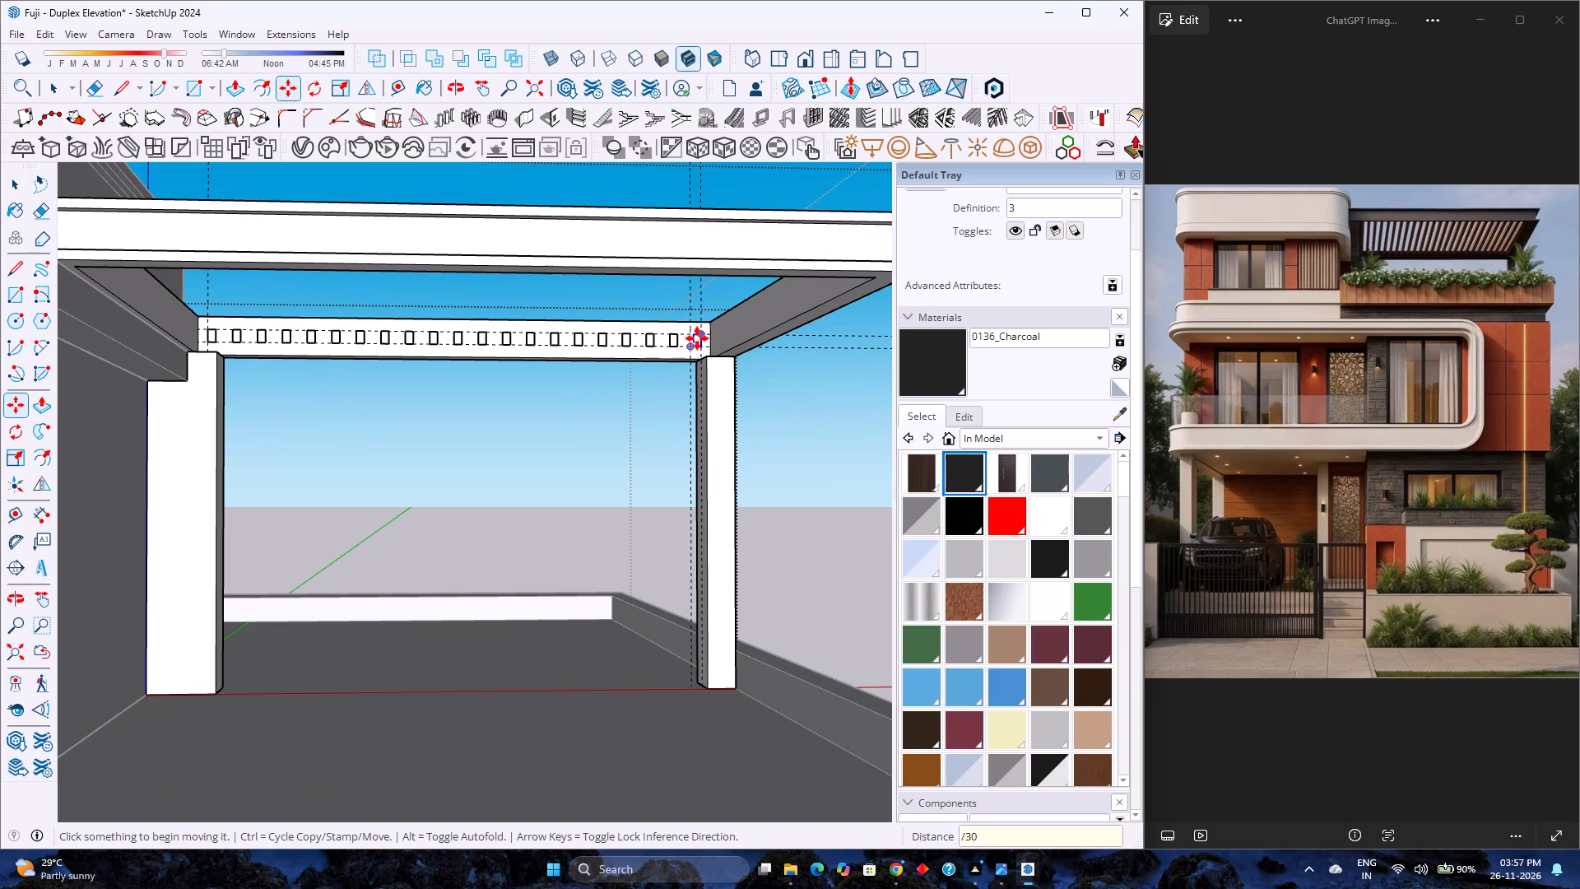
{"action": "key", "text": "Return"}
{"action": "type", "text": "/20"}
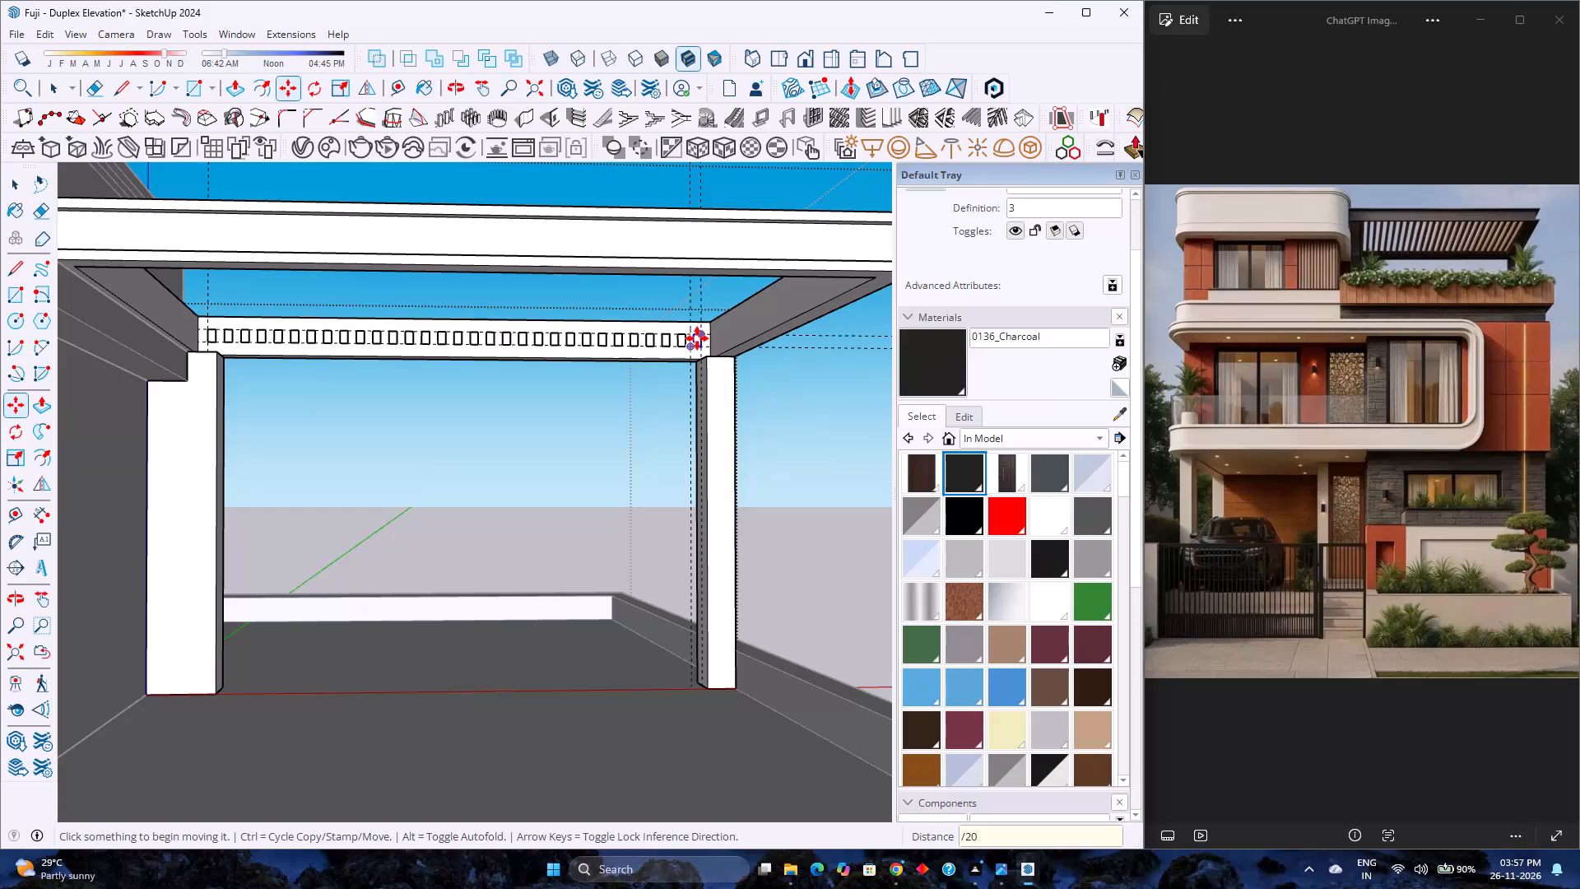
{"action": "key", "text": "Return"}
{"action": "key", "text": "space"}
Inside the right-end rectangle component, extrude the face with Push/Pull to the inner face of the front beam, and close the component.
{"action": "scroll", "coordinate": [695, 331], "scroll_direction": "up", "scroll_amount": 4}
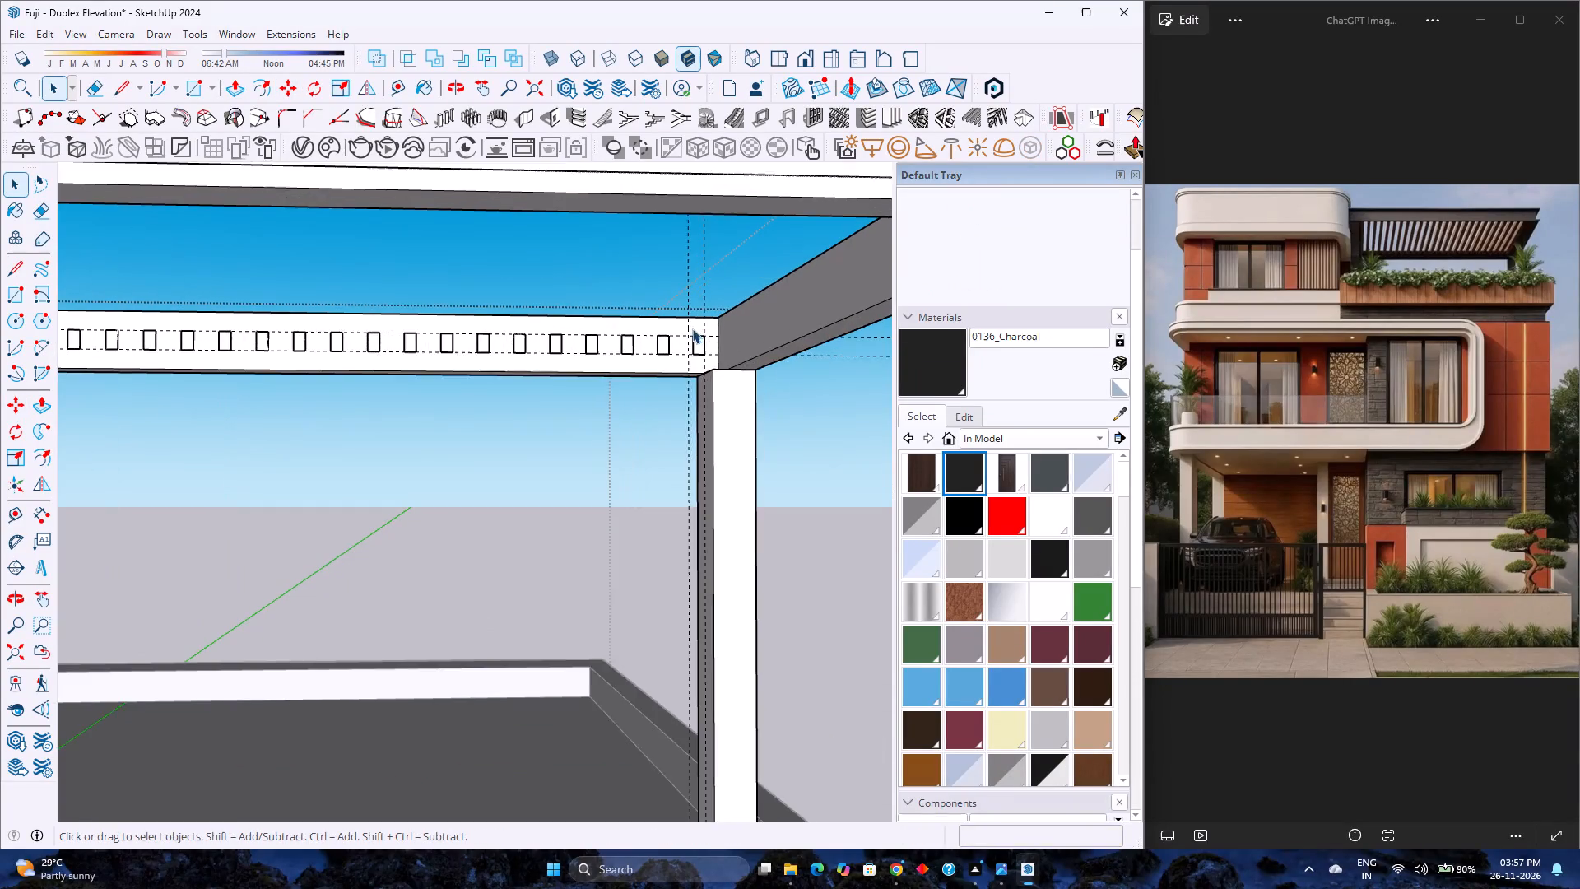
{"action": "scroll", "coordinate": [692, 328], "scroll_direction": "up", "scroll_amount": 6}
{"action": "double_click", "coordinate": [700, 356]}
{"action": "key", "text": "p"}
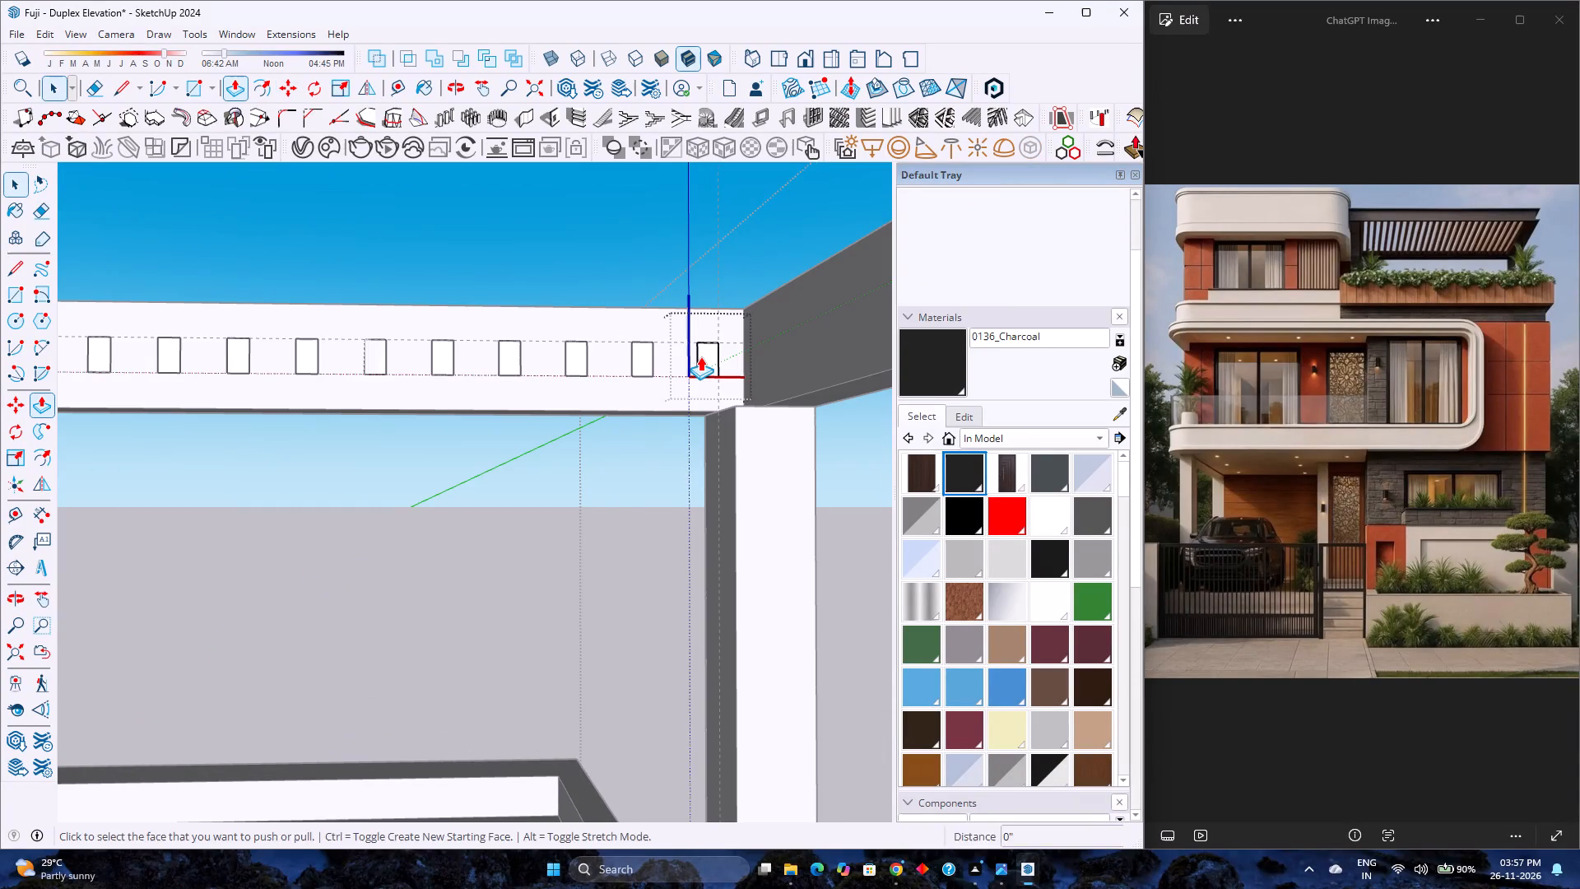
{"action": "left_click", "coordinate": [710, 363]}
{"action": "scroll", "coordinate": [719, 339], "scroll_direction": "down", "scroll_amount": 13}
{"action": "middle_click_drag", "start_coordinate": [713, 336], "coordinate": [712, 338]}
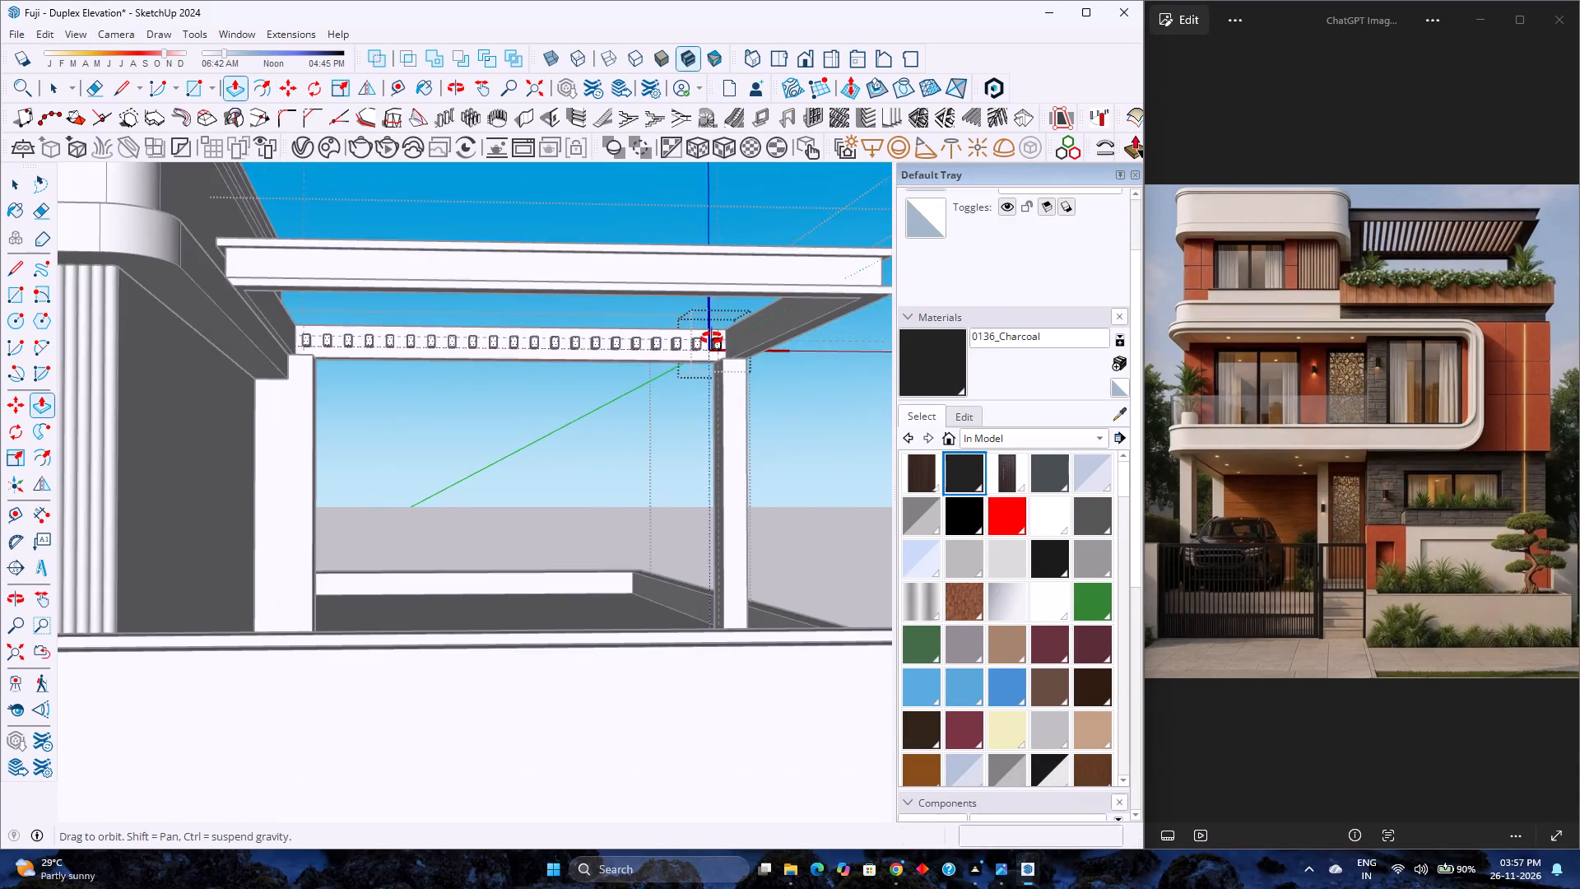
{"action": "middle_click_drag", "start_coordinate": [712, 338], "coordinate": [523, 441]}
{"action": "scroll", "coordinate": [523, 421], "scroll_direction": "down", "scroll_amount": 8}
{"action": "middle_click_drag", "start_coordinate": [515, 417], "coordinate": [602, 355], "text": "shift"}
{"action": "middle_click_drag", "start_coordinate": [604, 352], "coordinate": [439, 491]}
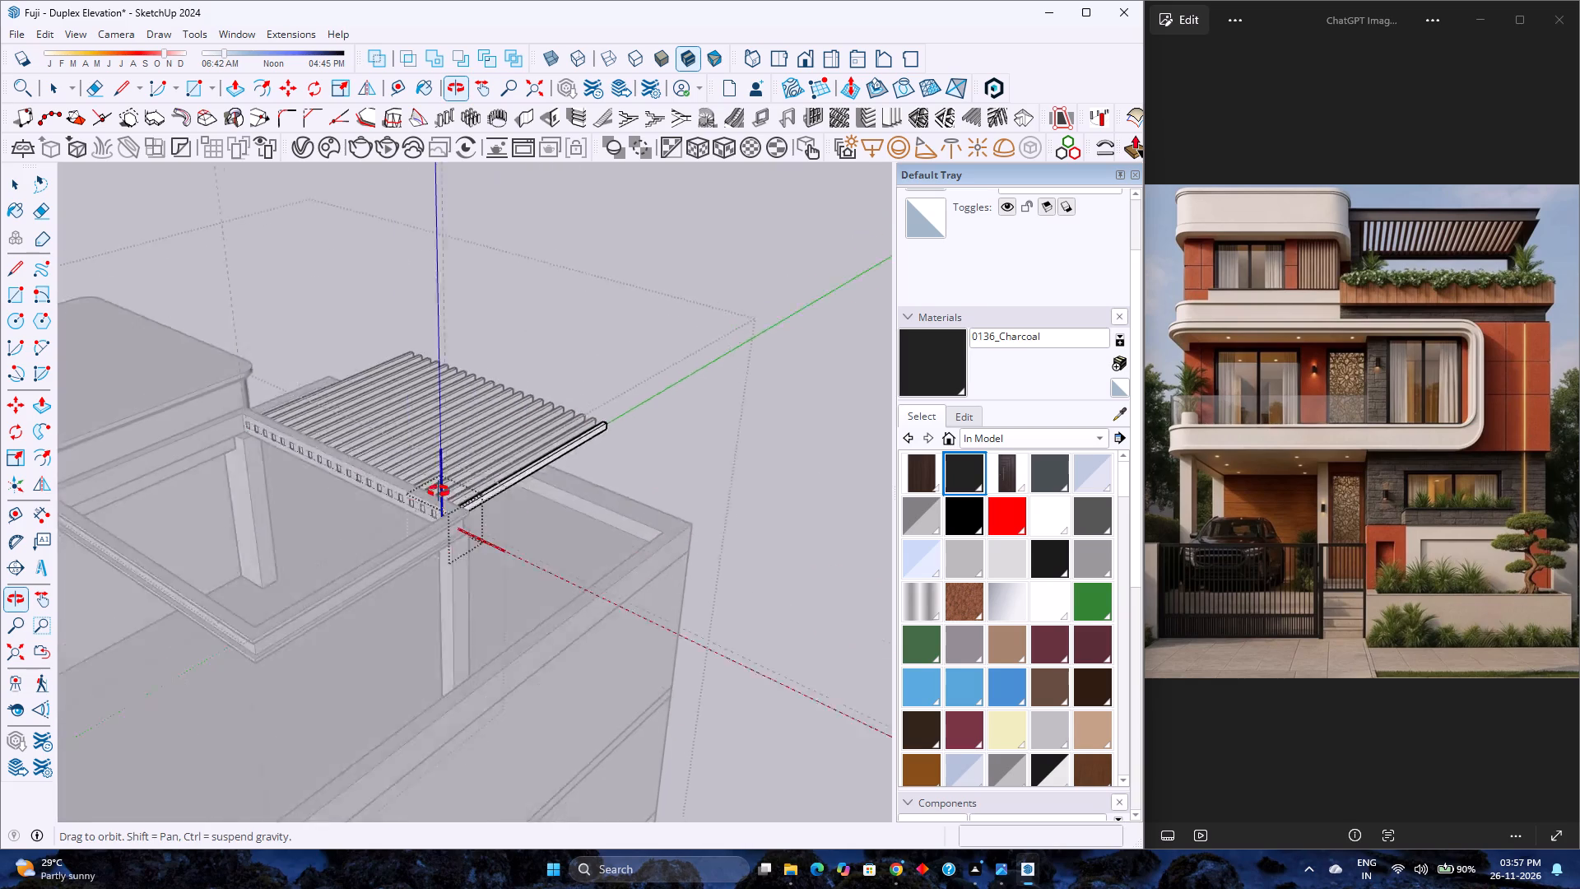
{"action": "middle_click_drag", "start_coordinate": [439, 491], "coordinate": [304, 546]}
{"action": "middle_click_drag", "start_coordinate": [318, 513], "coordinate": [709, 463], "text": "shift"}
{"action": "middle_click_drag", "start_coordinate": [648, 478], "coordinate": [325, 460]}
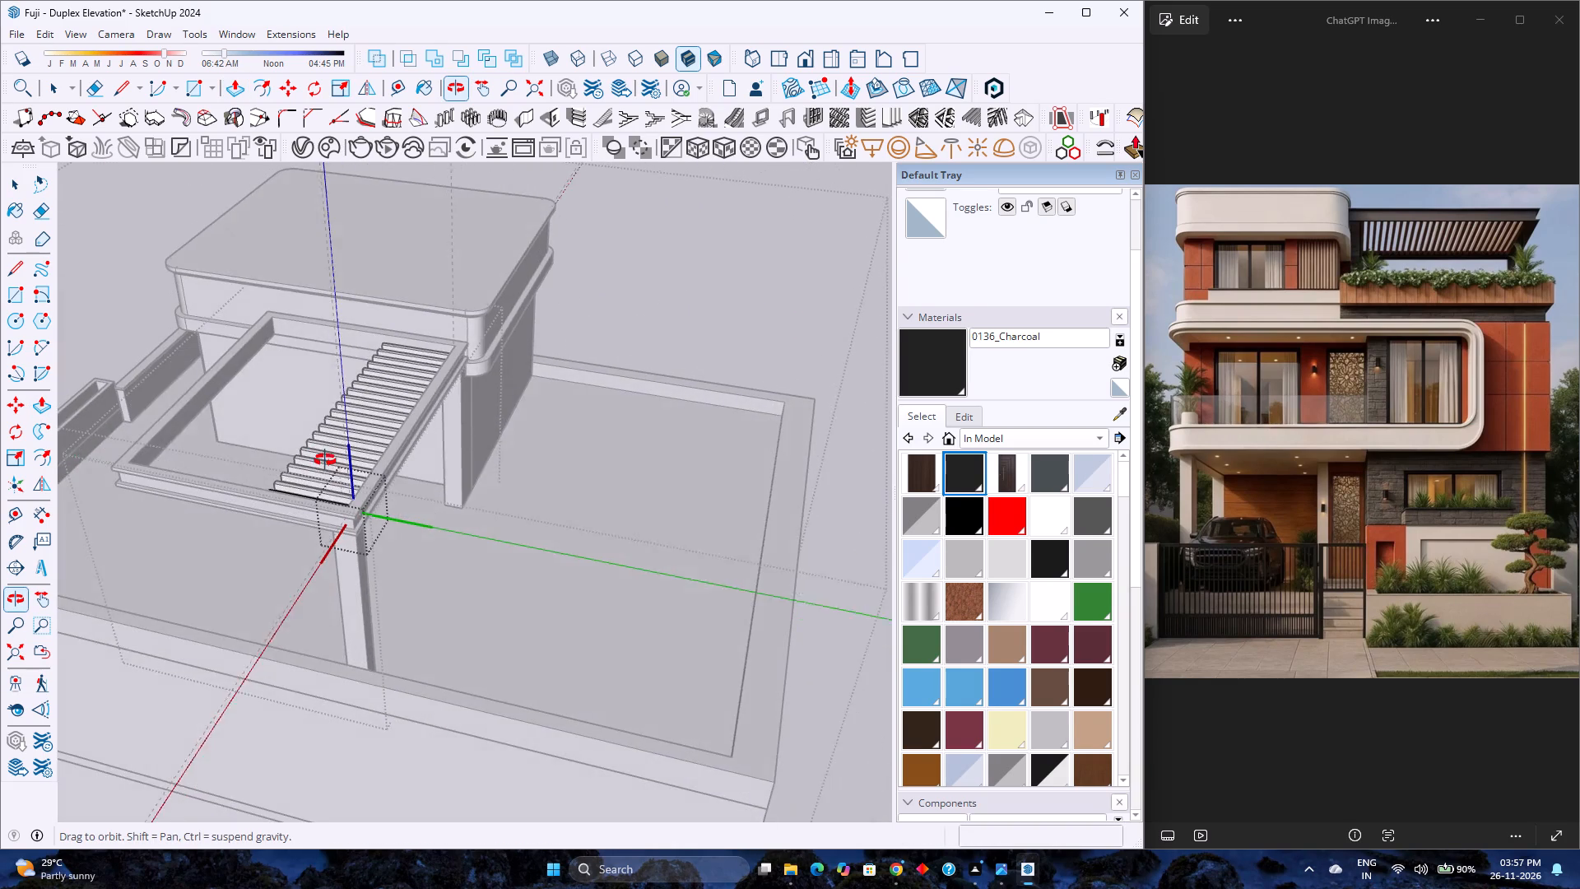
{"action": "middle_click_drag", "start_coordinate": [325, 460], "coordinate": [325, 459]}
{"action": "scroll", "coordinate": [184, 433], "scroll_direction": "up", "scroll_amount": 7}
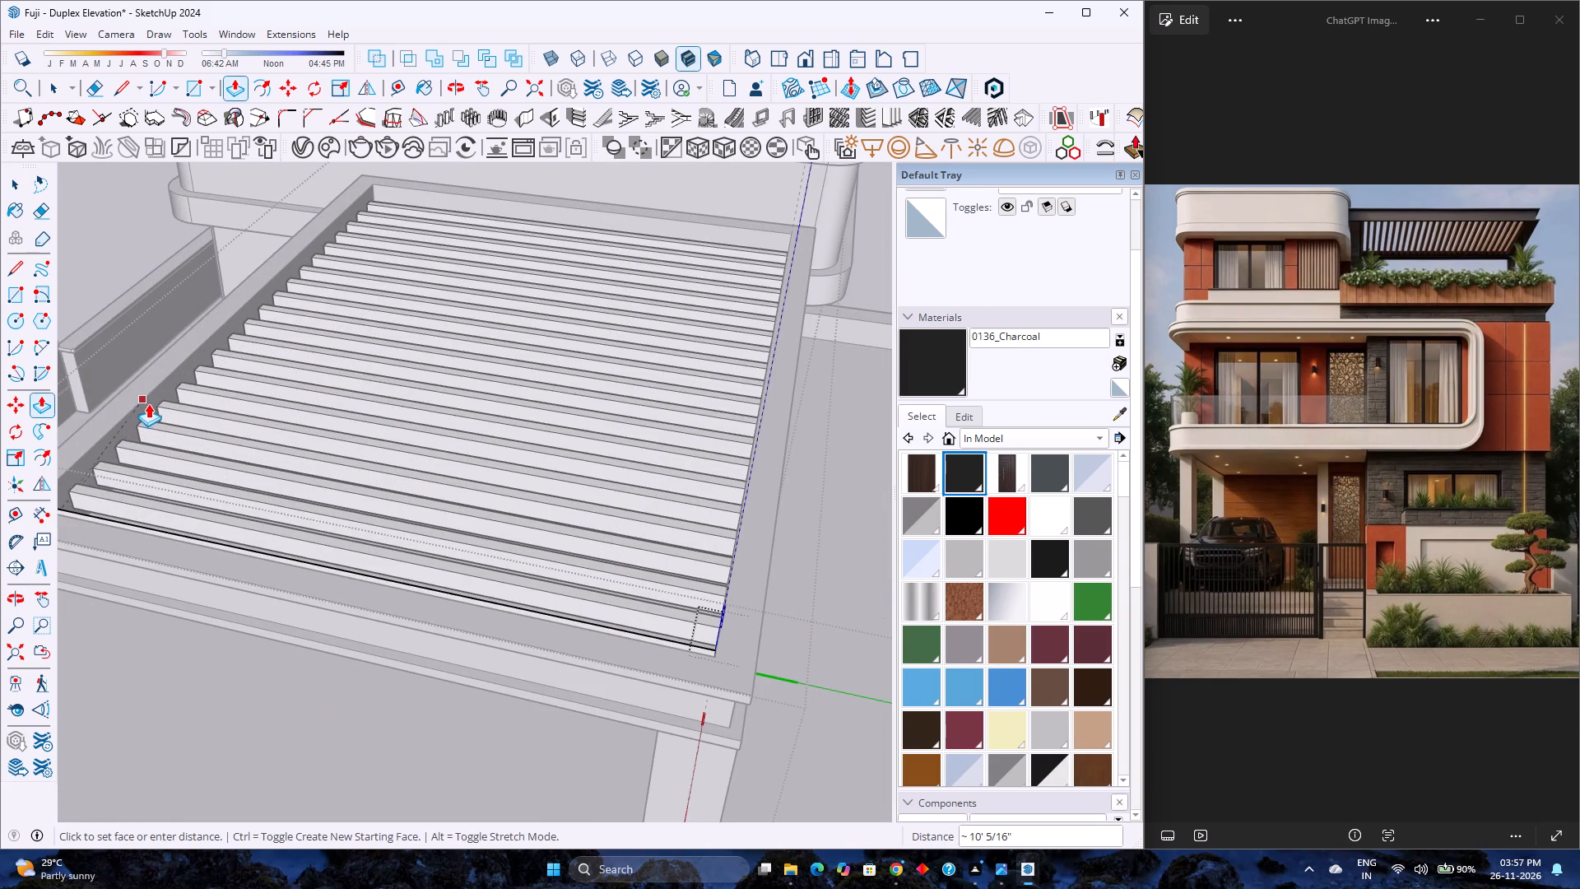
{"action": "left_click", "coordinate": [148, 401]}
{"action": "scroll", "coordinate": [216, 395], "scroll_direction": "down", "scroll_amount": 4}
{"action": "key", "text": "space"}
{"action": "scroll", "coordinate": [243, 398], "scroll_direction": "down", "scroll_amount": 3}
{"action": "key", "text": "Escape"}
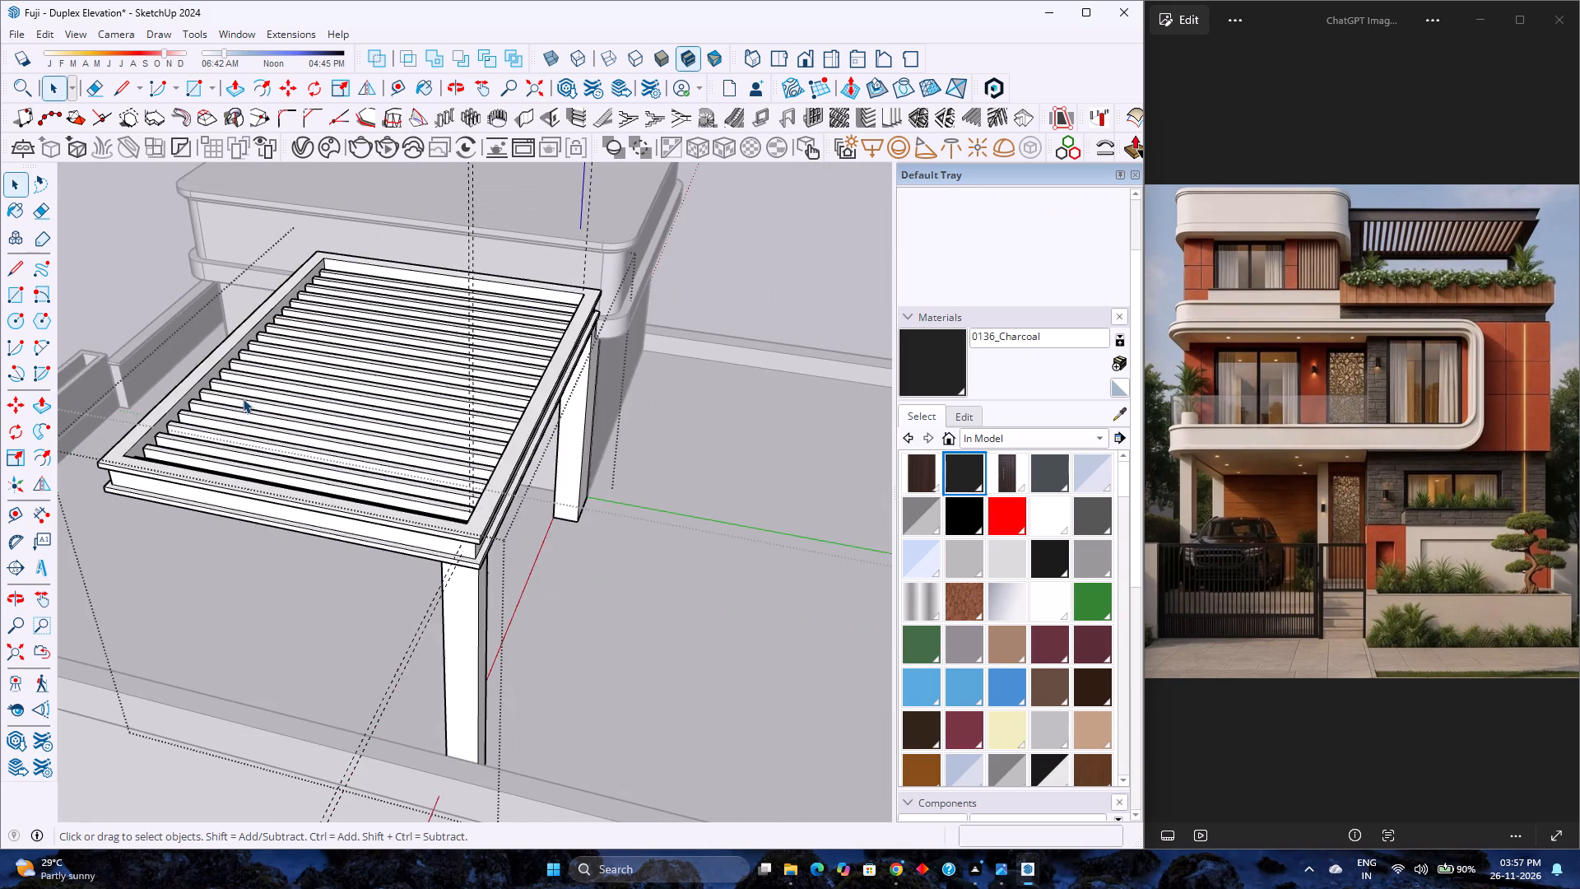
Examine the slatted pergola from below and the front, comparing slat spacing with the reference image.
{"action": "middle_click_drag", "start_coordinate": [247, 405], "coordinate": [730, 319]}
{"action": "scroll", "coordinate": [249, 511], "scroll_direction": "up", "scroll_amount": 2}
{"action": "scroll", "coordinate": [250, 510], "scroll_direction": "down", "scroll_amount": 2}
{"action": "middle_click_drag", "start_coordinate": [251, 510], "coordinate": [501, 363]}
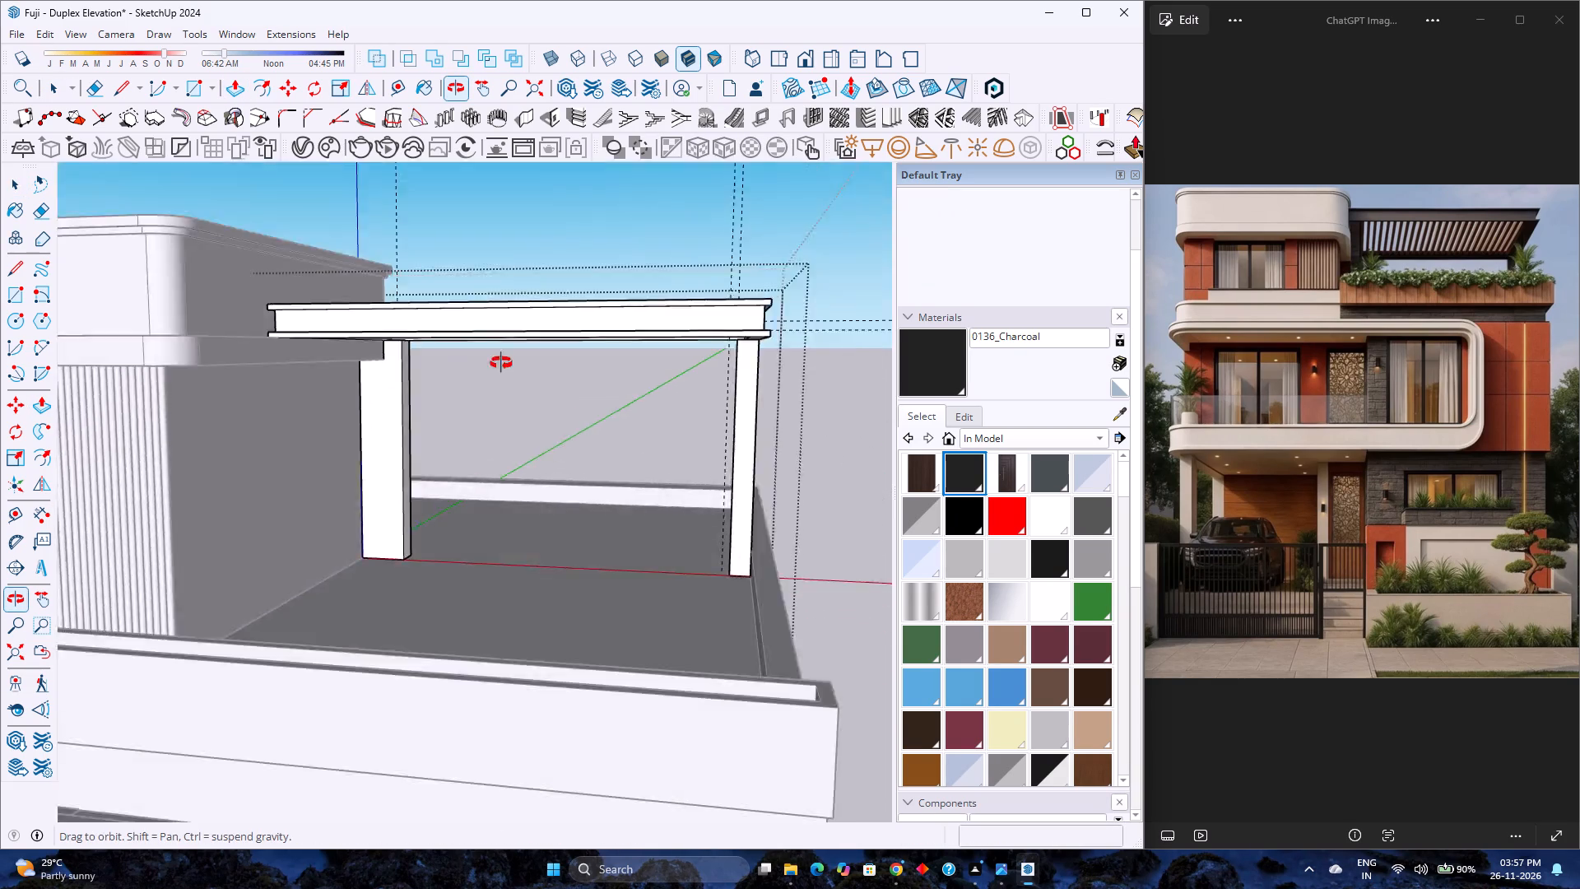
{"action": "middle_click_drag", "start_coordinate": [501, 363], "coordinate": [537, 341]}
{"action": "scroll", "coordinate": [535, 342], "scroll_direction": "down", "scroll_amount": 4}
{"action": "middle_click_drag", "start_coordinate": [560, 383], "coordinate": [557, 348]}
{"action": "scroll", "coordinate": [561, 345], "scroll_direction": "up", "scroll_amount": 1}
{"action": "scroll", "coordinate": [565, 344], "scroll_direction": "down", "scroll_amount": 8}
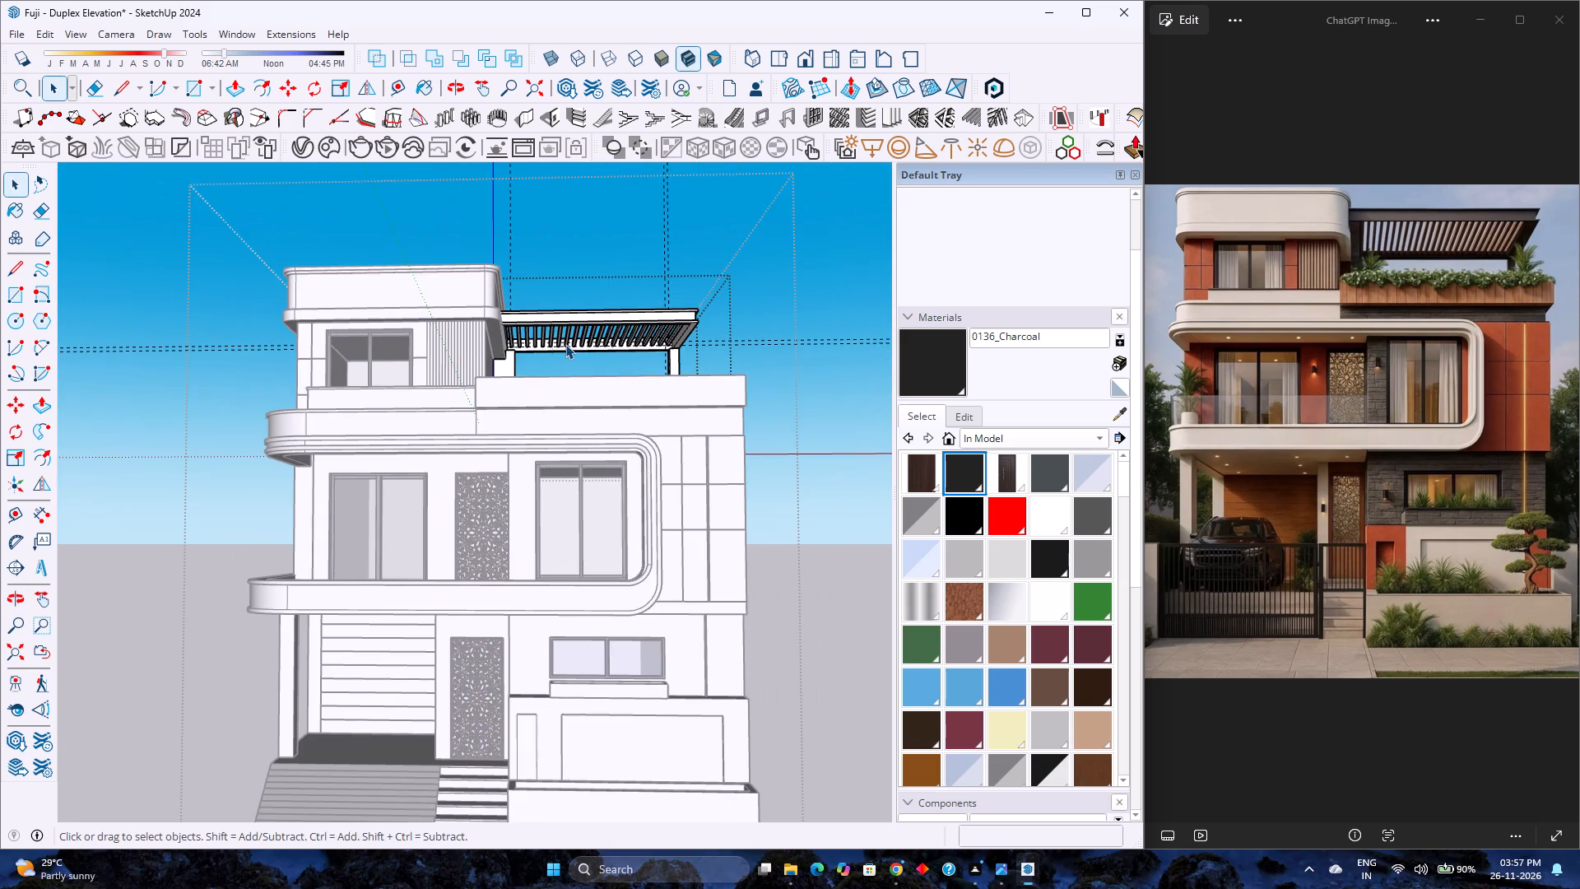
Delete all the guides in the model.
{"action": "left_click", "coordinate": [54, 34]}
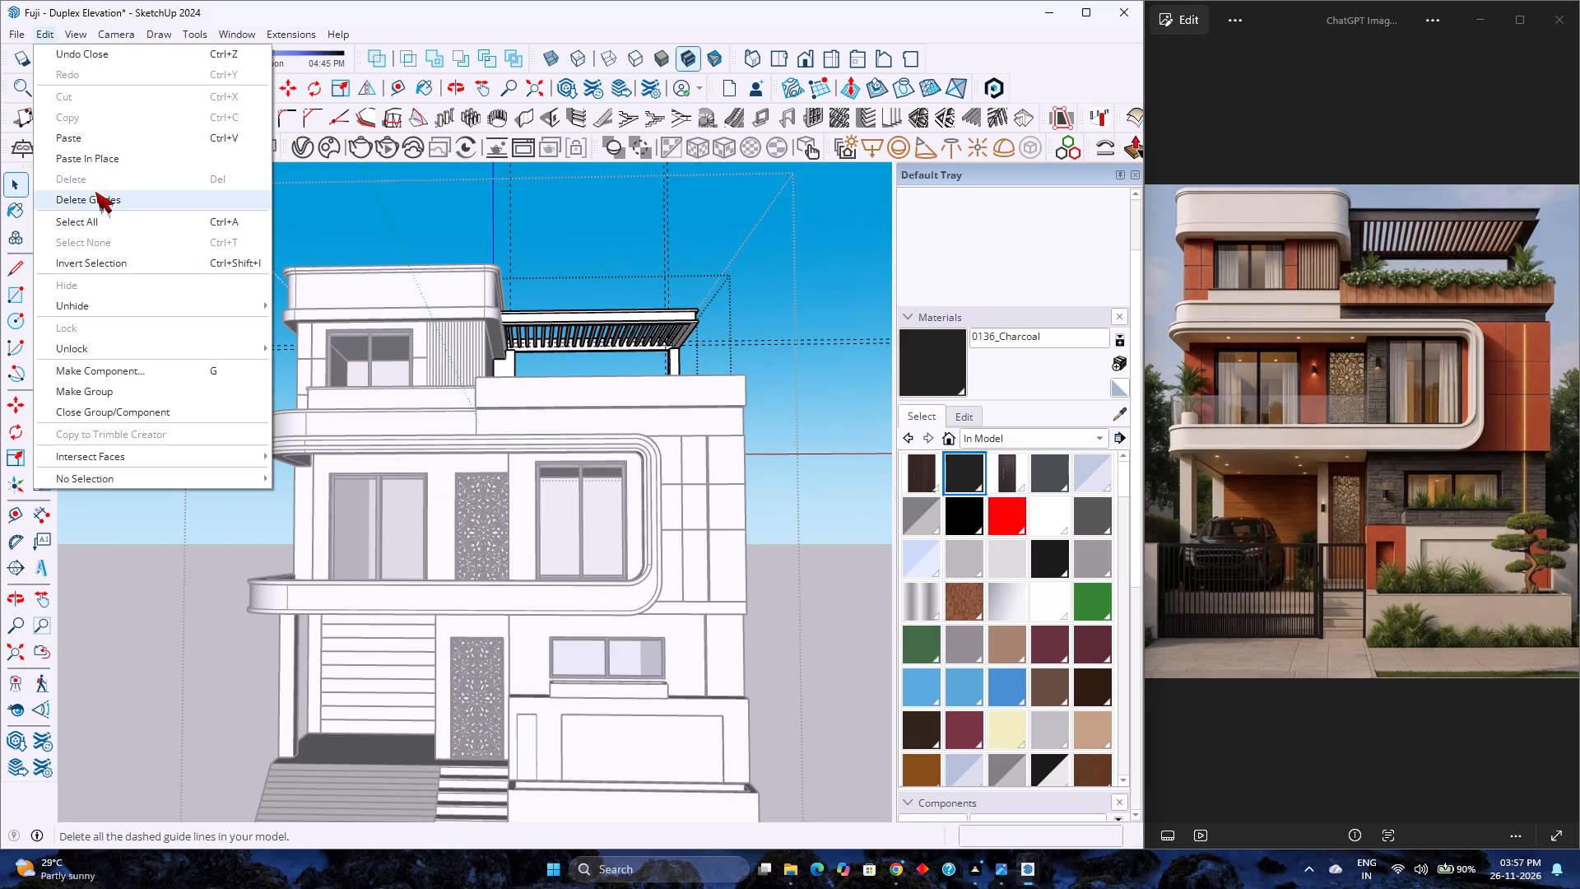
{"action": "left_click", "coordinate": [95, 192]}
Exit the open pergola group and save the model with the whole house framed in Front view.
{"action": "left_click", "coordinate": [816, 58]}
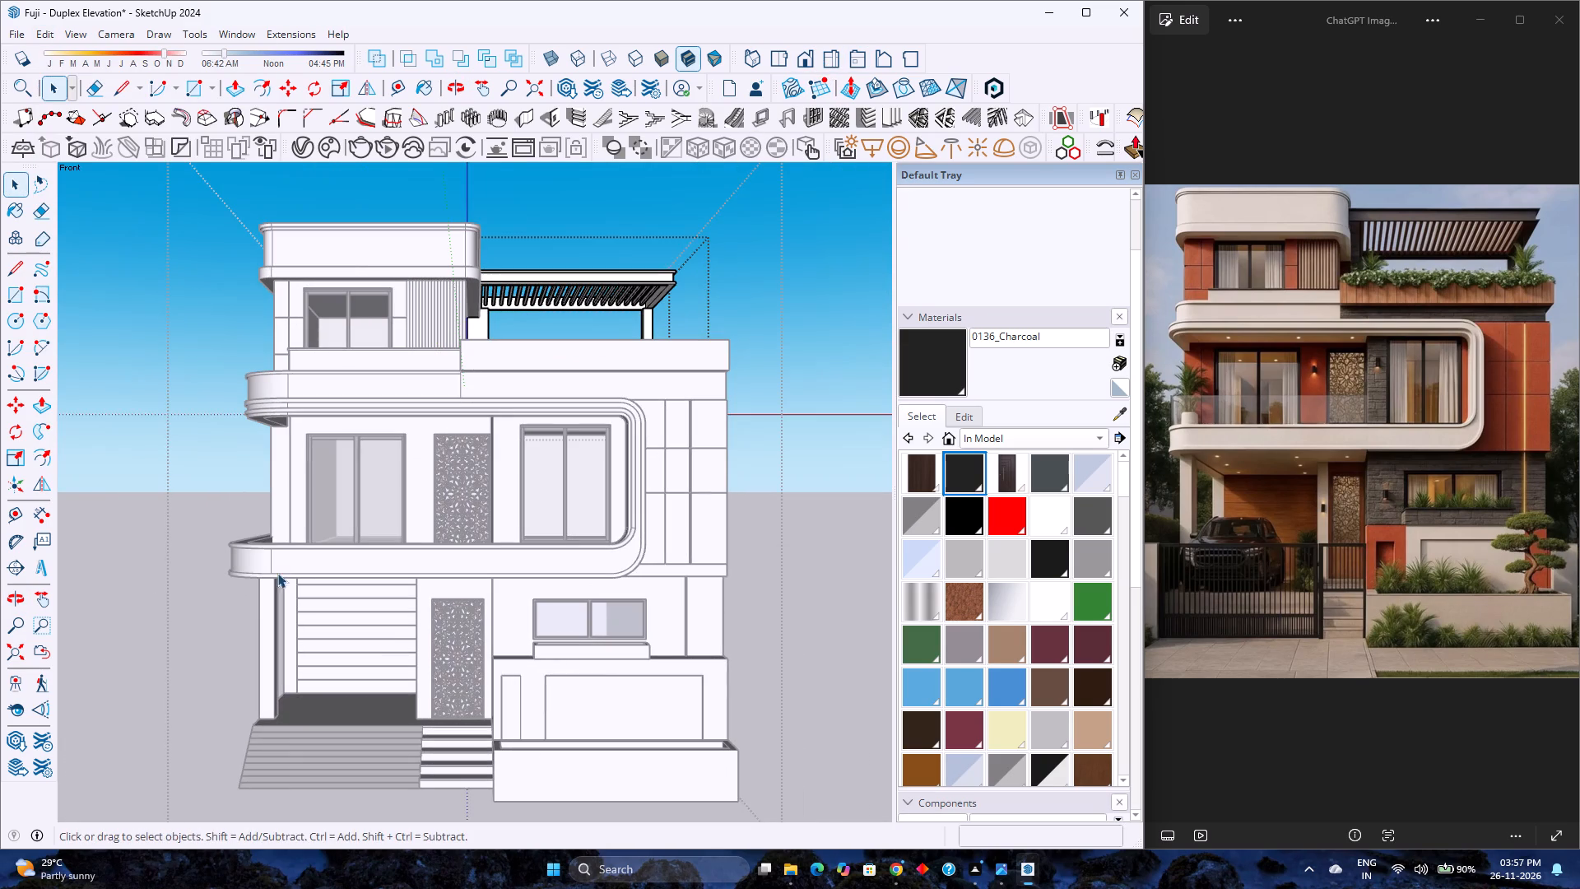
{"action": "left_click", "coordinate": [18, 653]}
{"action": "left_click", "coordinate": [811, 333]}
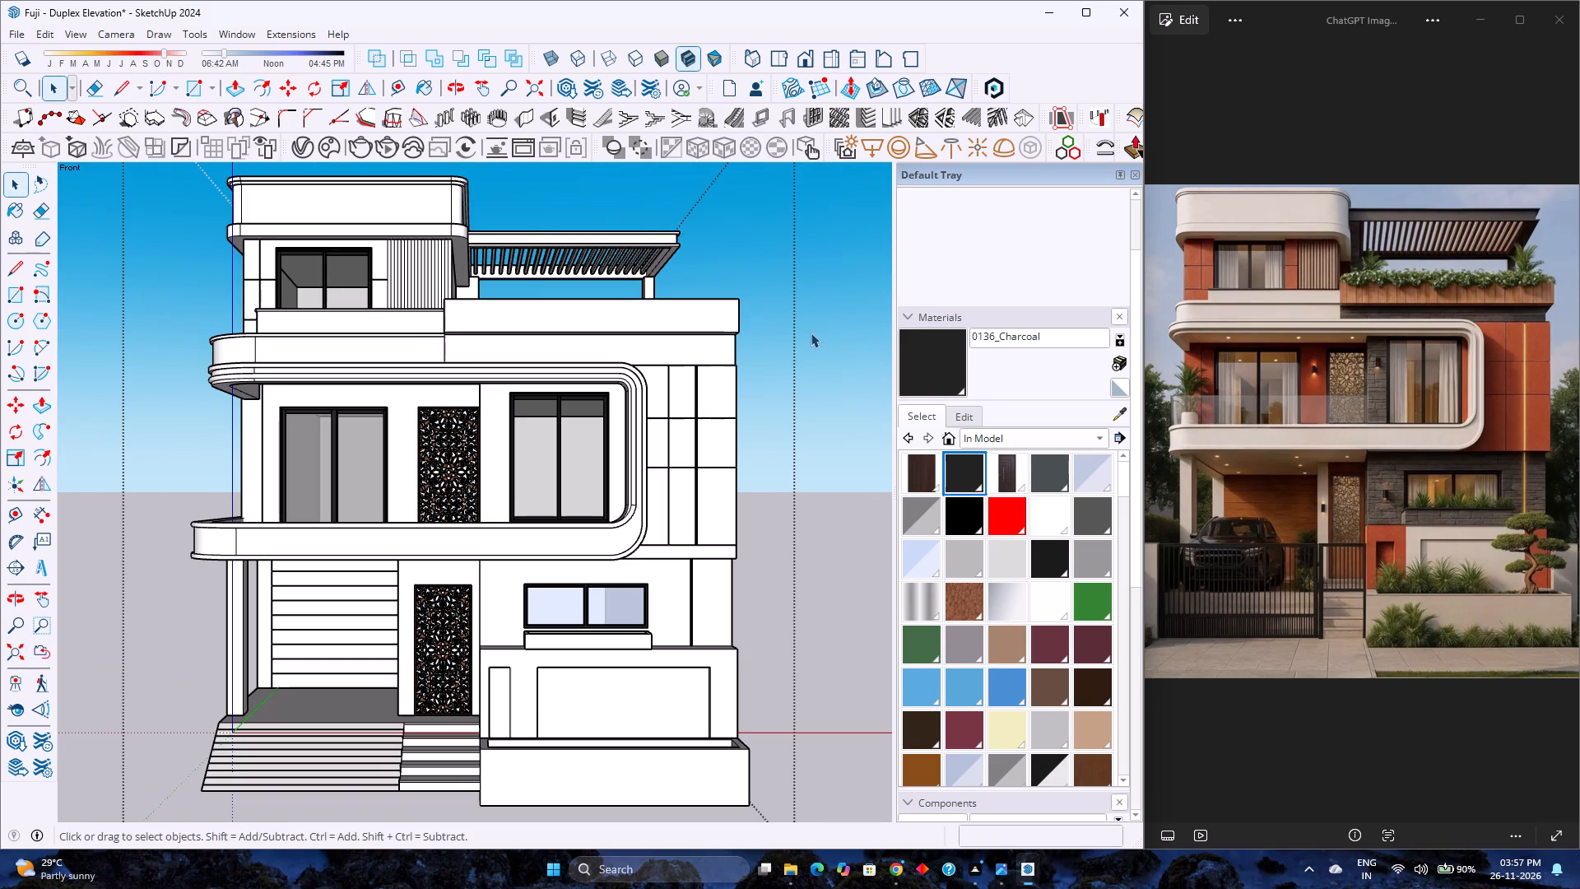
{"action": "key", "text": "ctrl+s"}
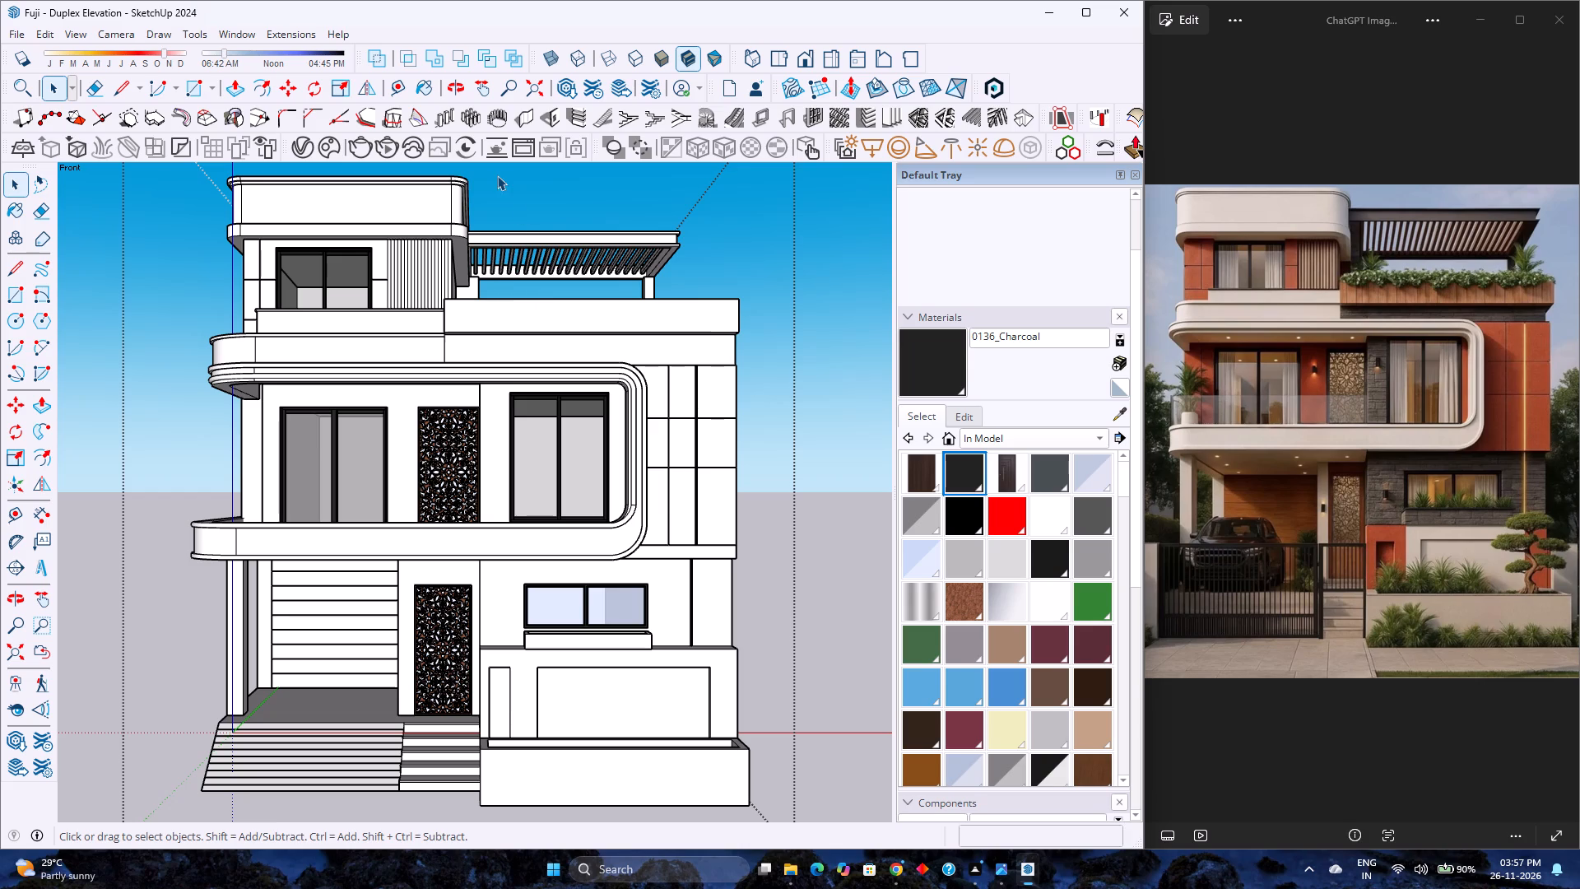
Examine the pergola and upper floors from above, the side and the front against the reference image.
{"action": "scroll", "coordinate": [620, 216], "scroll_direction": "down", "scroll_amount": 1}
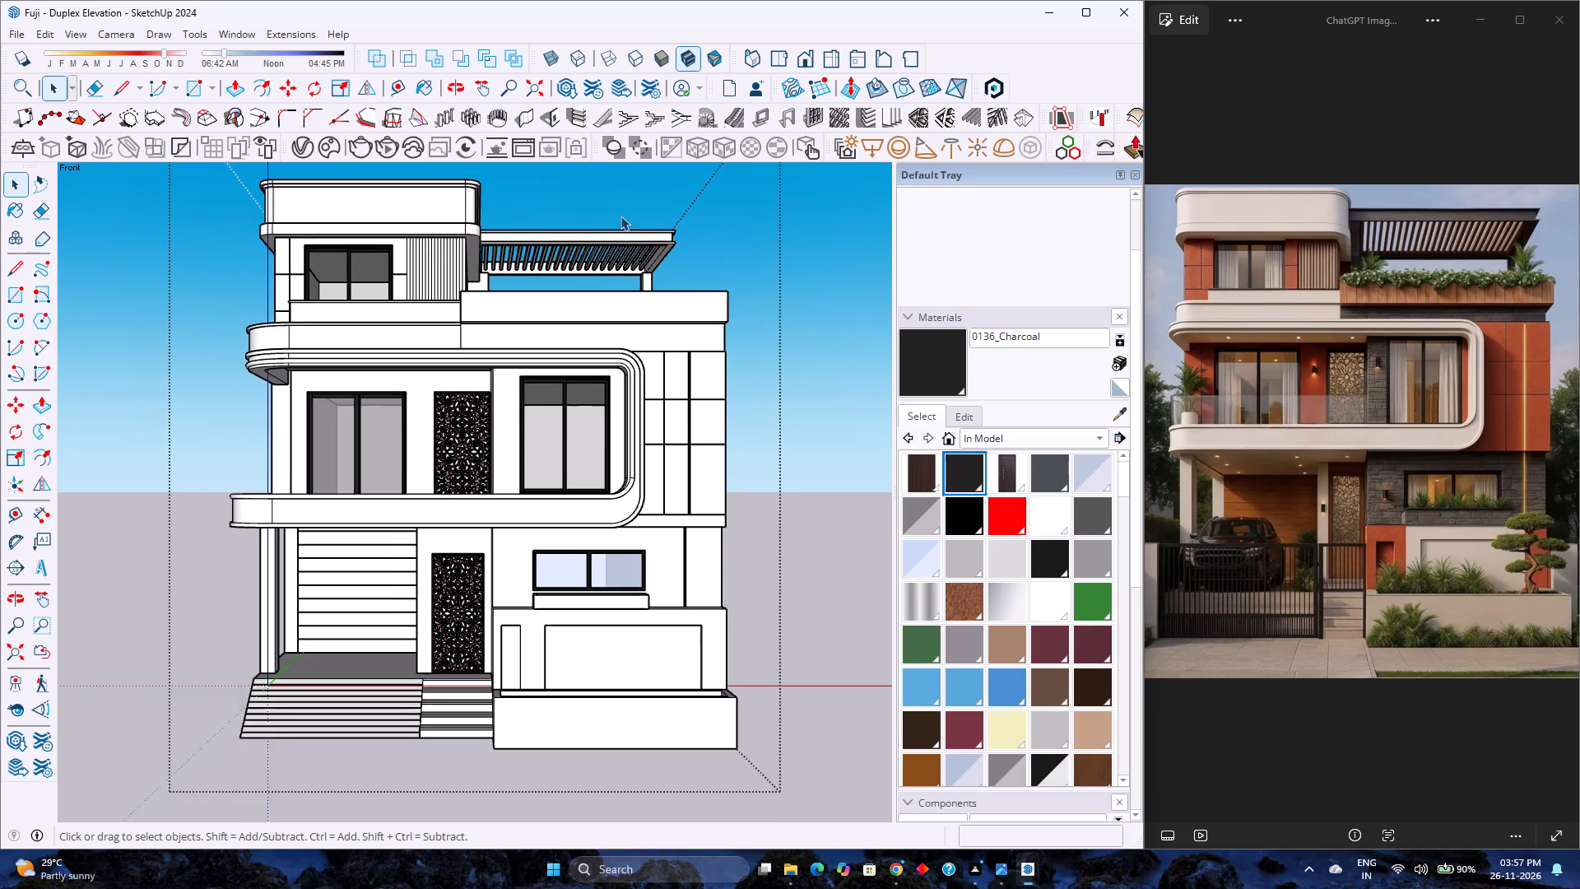
{"action": "scroll", "coordinate": [620, 216], "scroll_direction": "down", "scroll_amount": 1}
{"action": "middle_click_drag", "start_coordinate": [612, 216], "coordinate": [436, 273]}
{"action": "scroll", "coordinate": [428, 268], "scroll_direction": "up", "scroll_amount": 7}
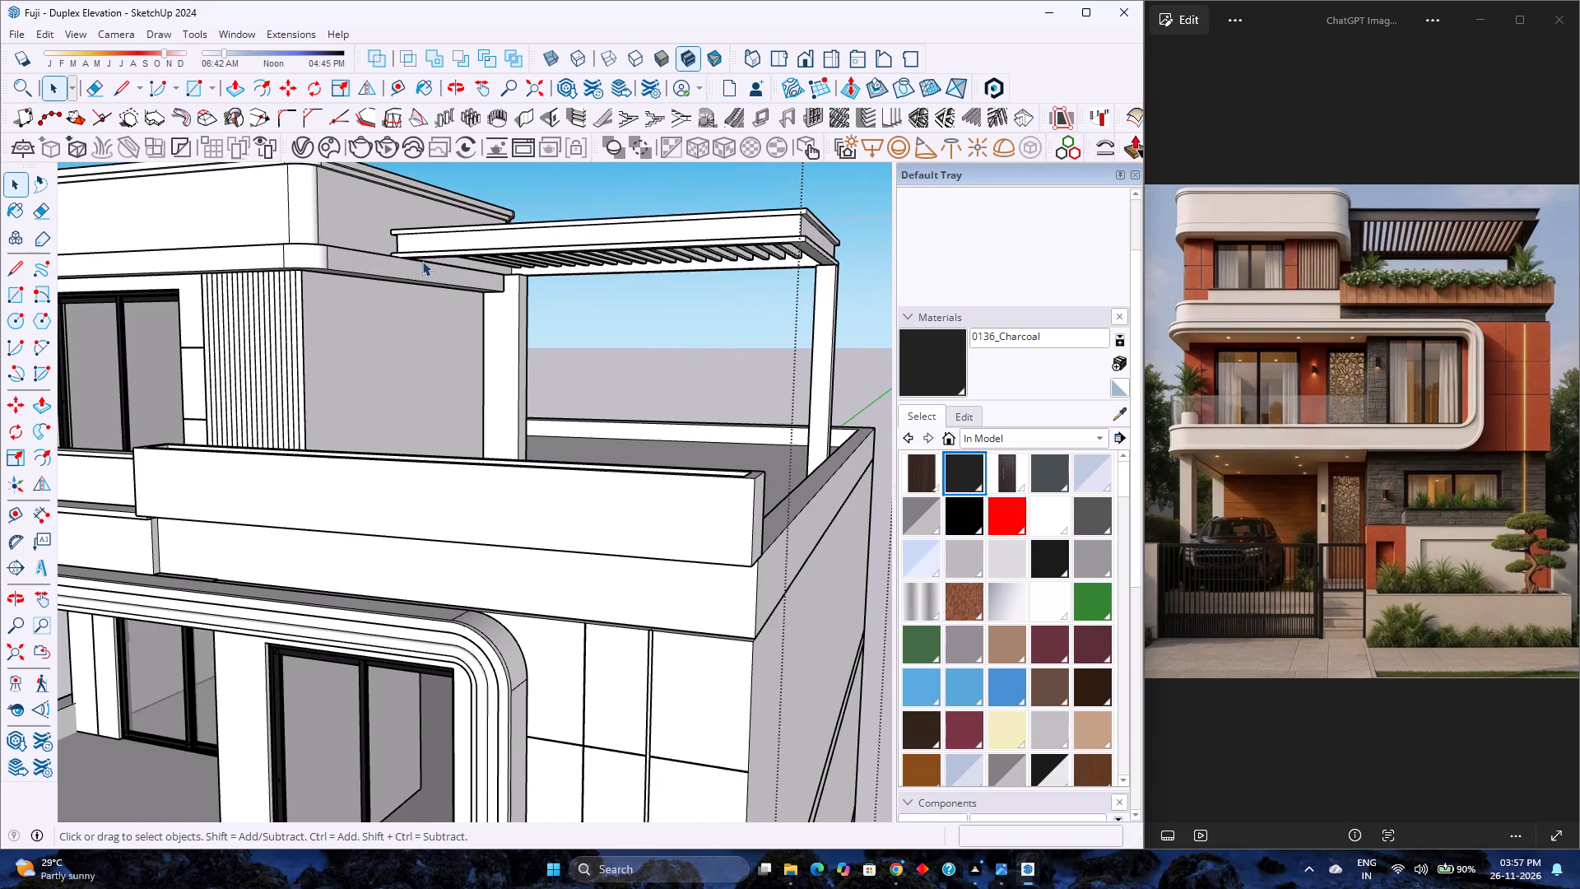
{"action": "middle_click_drag", "start_coordinate": [398, 227], "coordinate": [472, 361]}
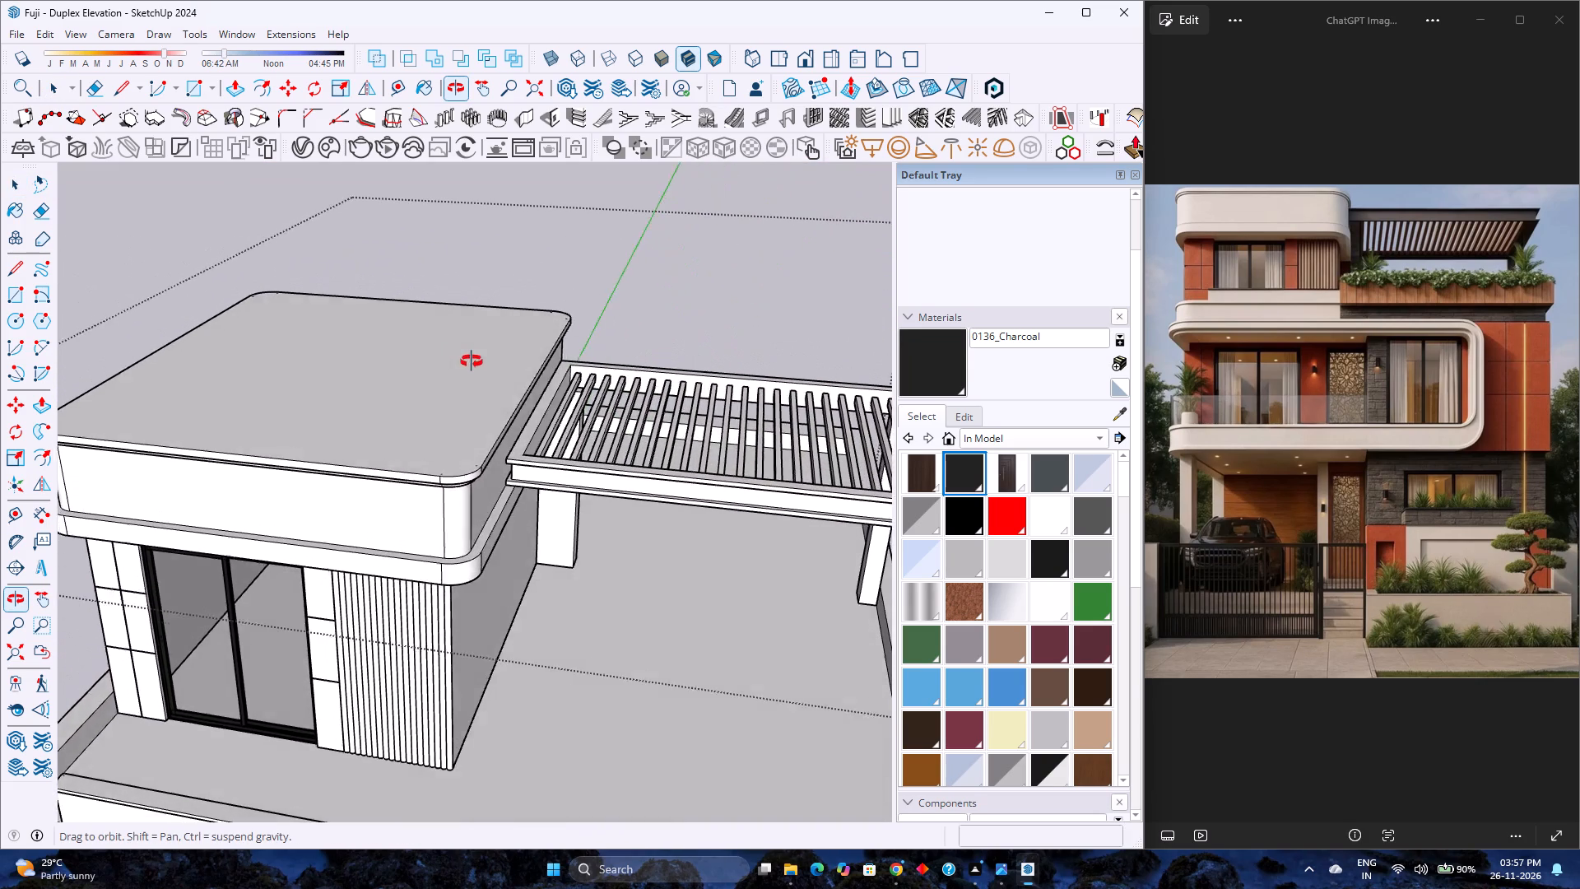
{"action": "middle_click_drag", "start_coordinate": [472, 361], "coordinate": [472, 365]}
{"action": "middle_click", "coordinate": [472, 365]}
{"action": "scroll", "coordinate": [456, 314], "scroll_direction": "down", "scroll_amount": 3}
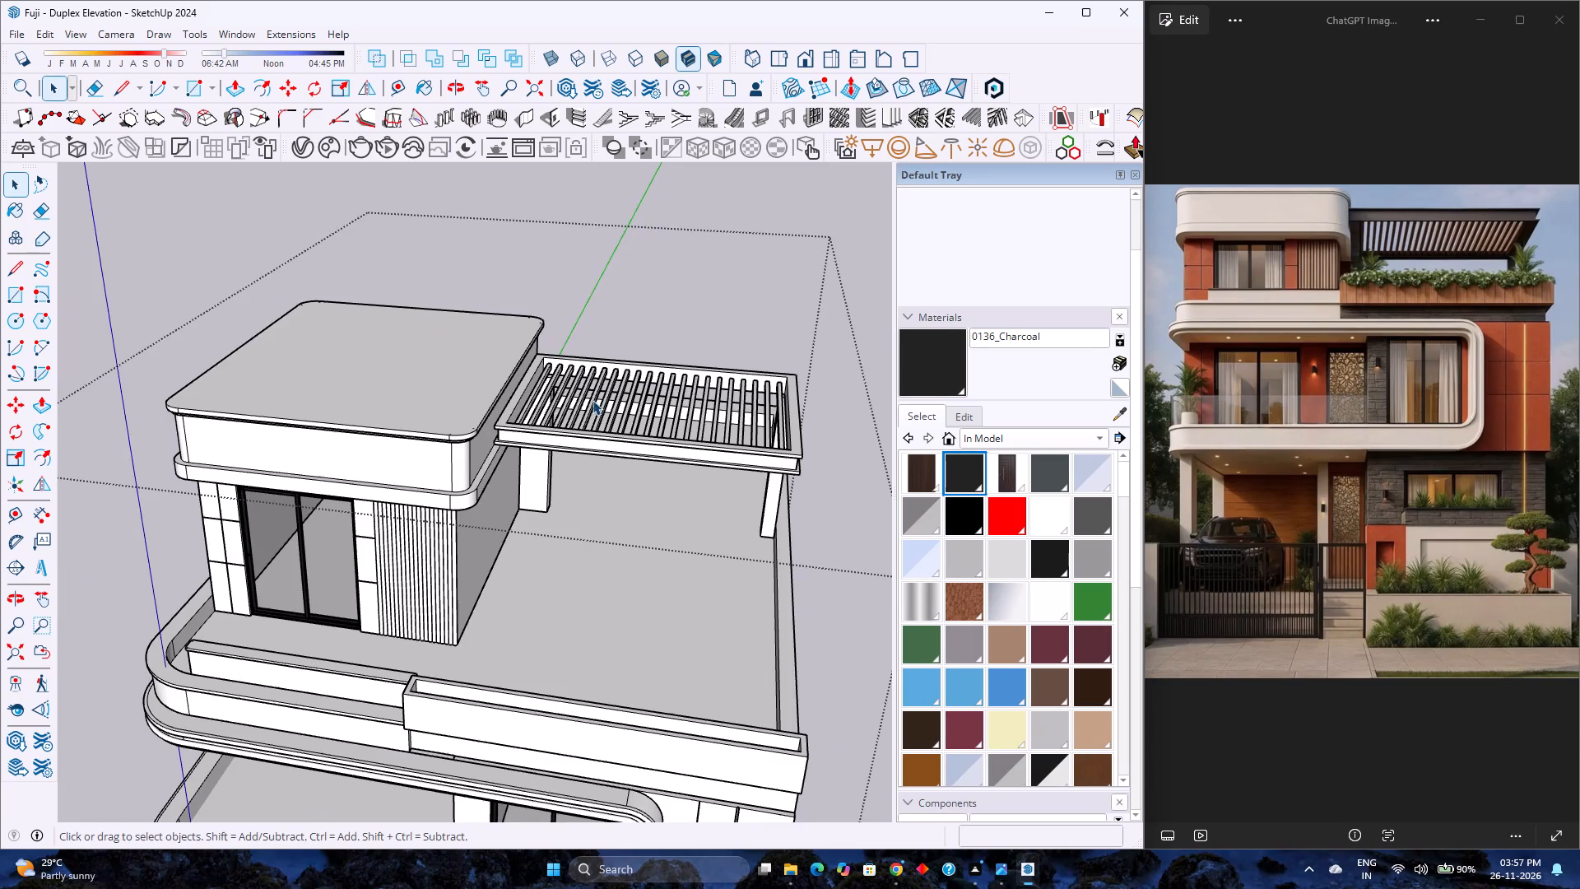
{"action": "middle_click_drag", "start_coordinate": [592, 402], "coordinate": [335, 327]}
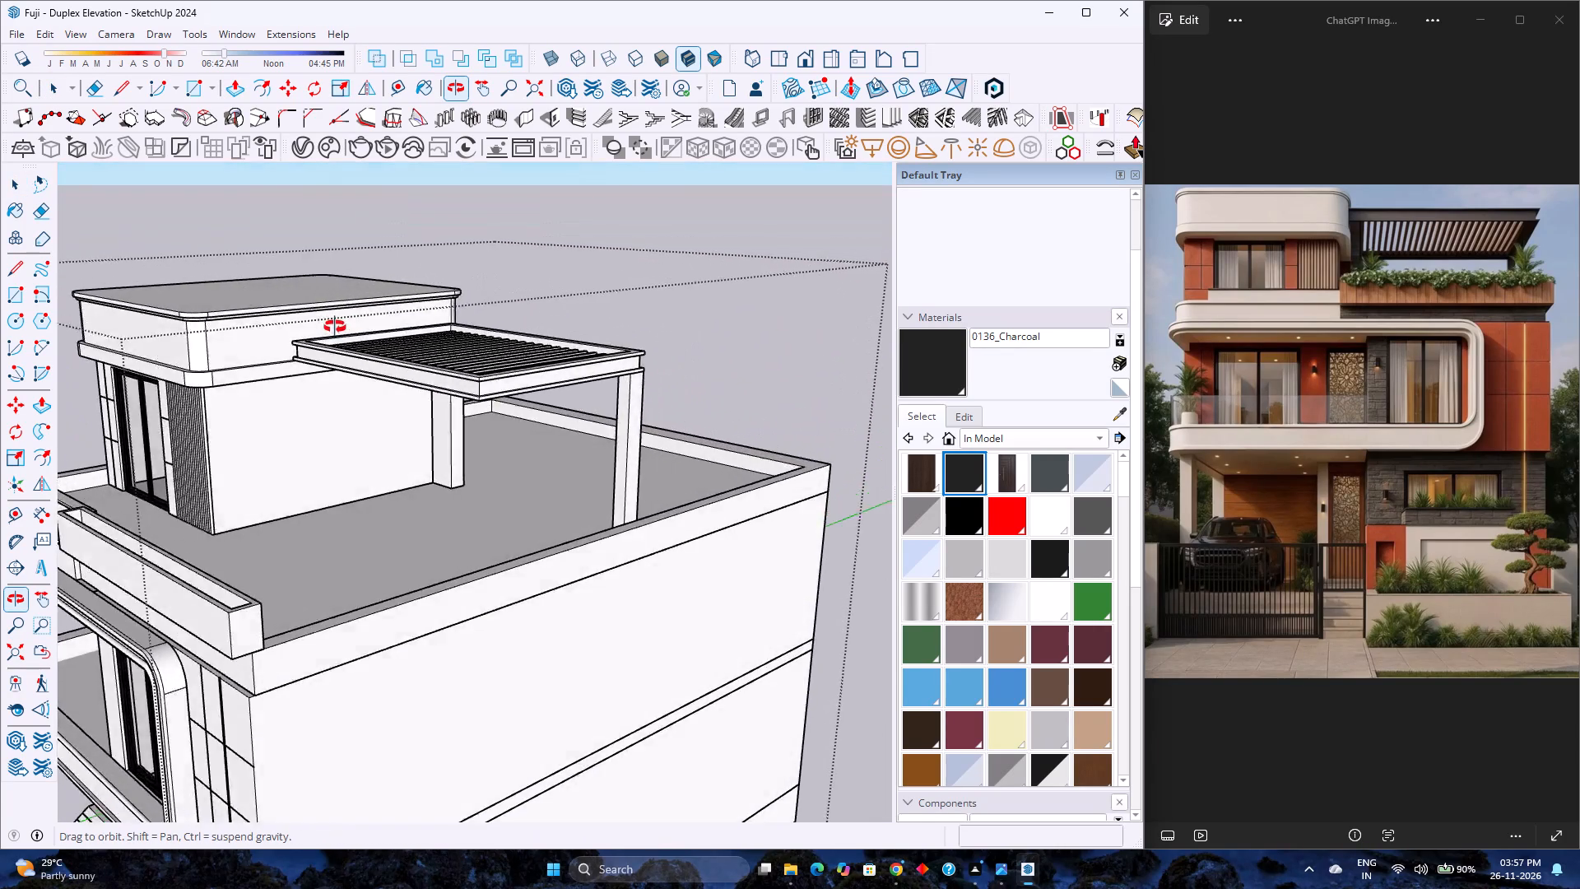
{"action": "middle_click_drag", "start_coordinate": [335, 327], "coordinate": [633, 259]}
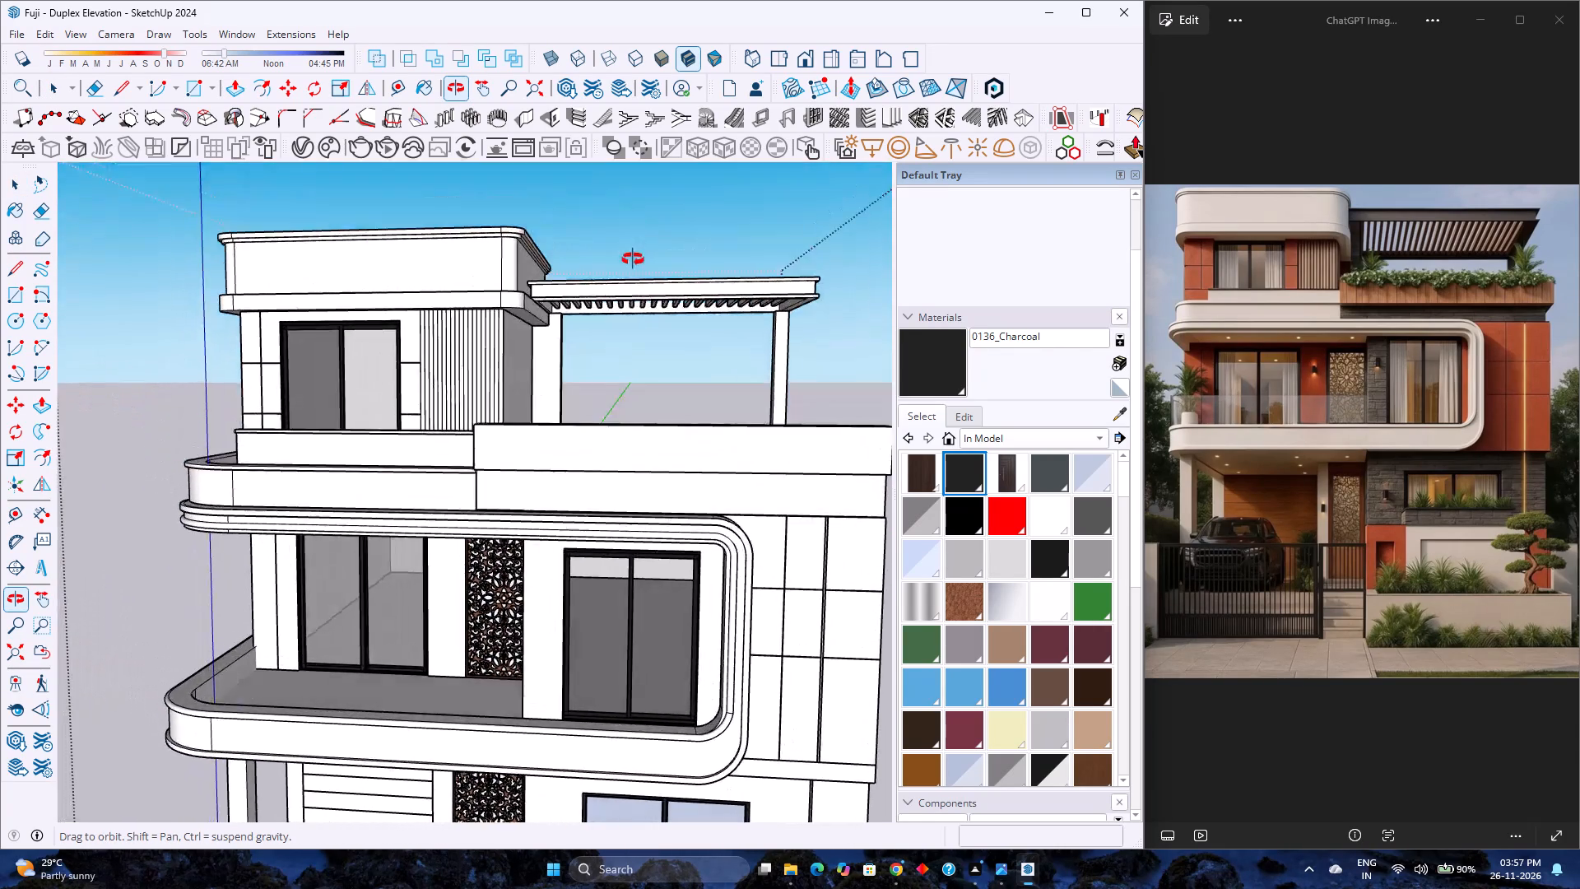
{"action": "middle_click_drag", "start_coordinate": [633, 259], "coordinate": [588, 267]}
{"action": "scroll", "coordinate": [559, 275], "scroll_direction": "up", "scroll_amount": 2}
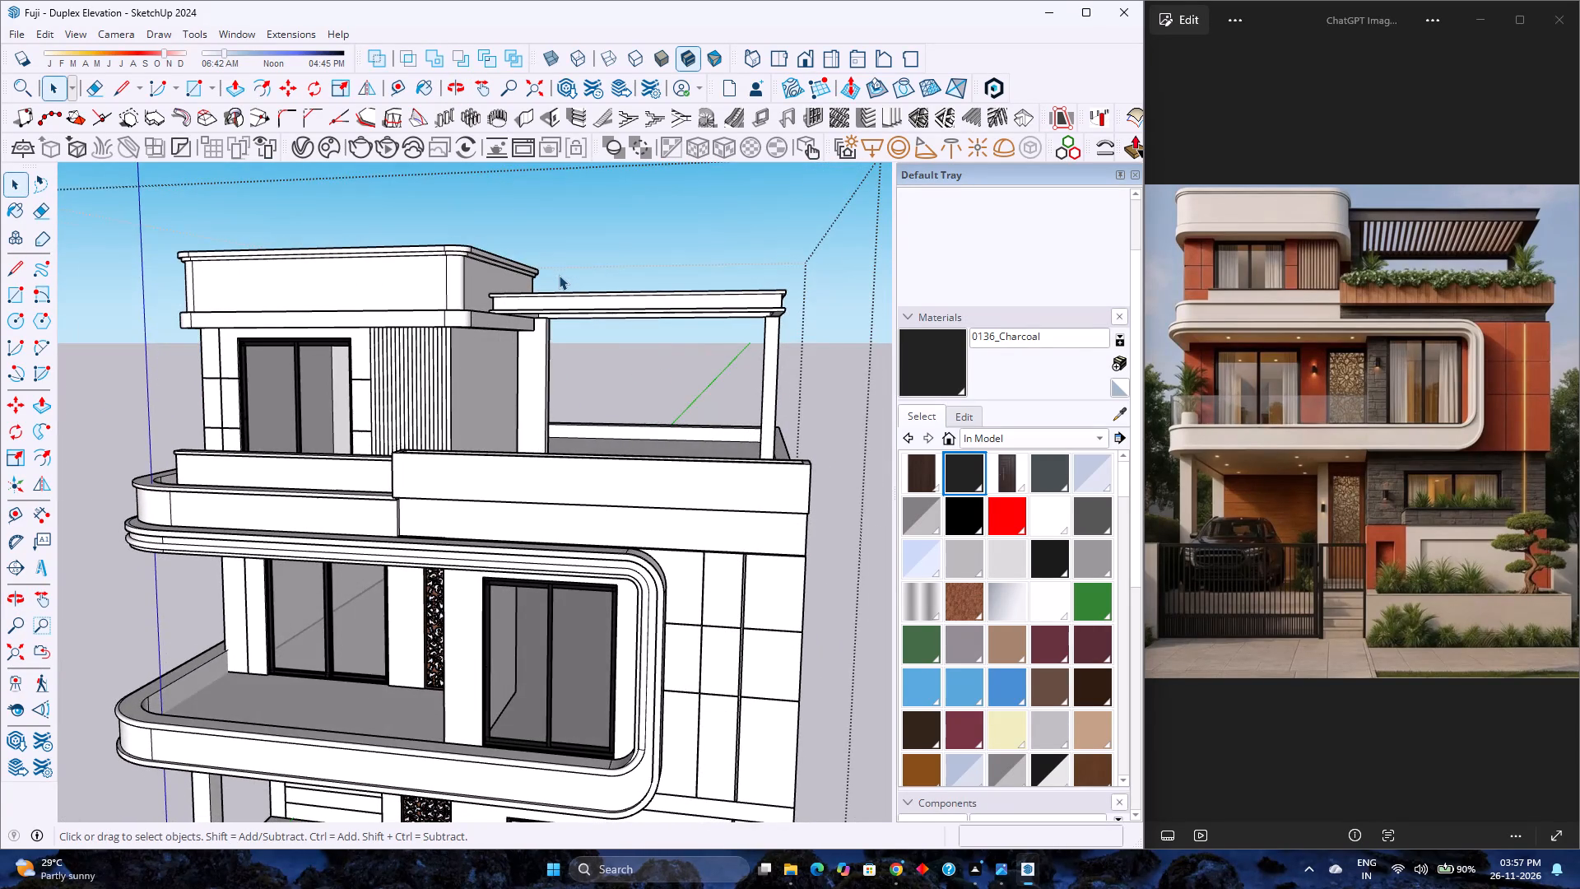
{"action": "scroll", "coordinate": [559, 275], "scroll_direction": "down", "scroll_amount": 3}
{"action": "scroll", "coordinate": [521, 364], "scroll_direction": "up", "scroll_amount": 2}
{"action": "scroll", "coordinate": [521, 361], "scroll_direction": "down", "scroll_amount": 1}
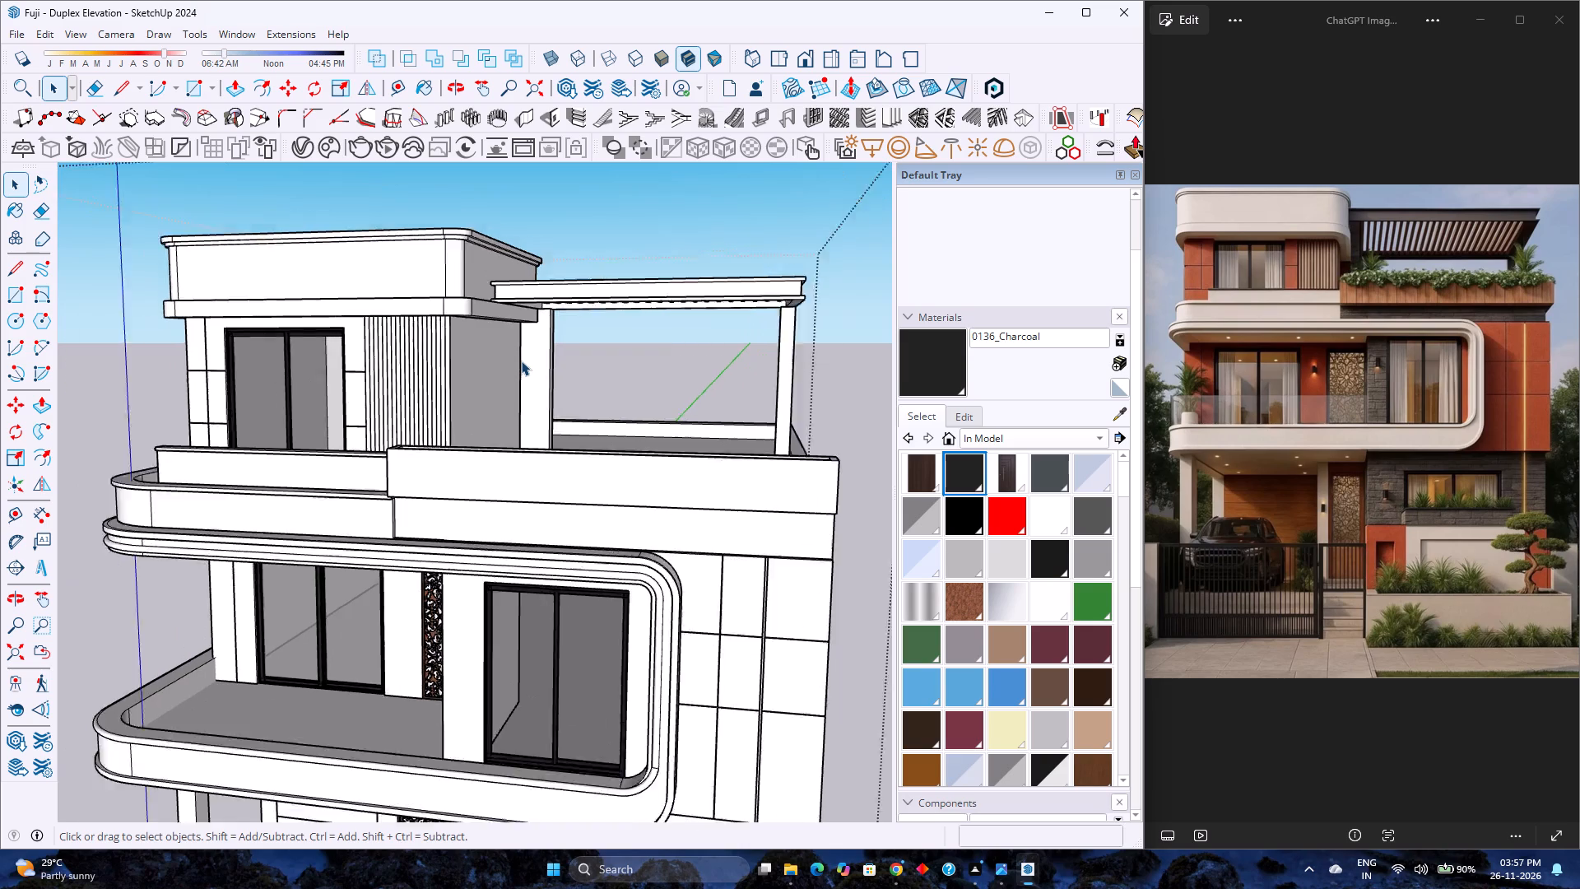
{"action": "scroll", "coordinate": [521, 361], "scroll_direction": "down", "scroll_amount": 2}
{"action": "scroll", "coordinate": [522, 361], "scroll_direction": "up", "scroll_amount": 4}
{"action": "scroll", "coordinate": [522, 361], "scroll_direction": "down", "scroll_amount": 5}
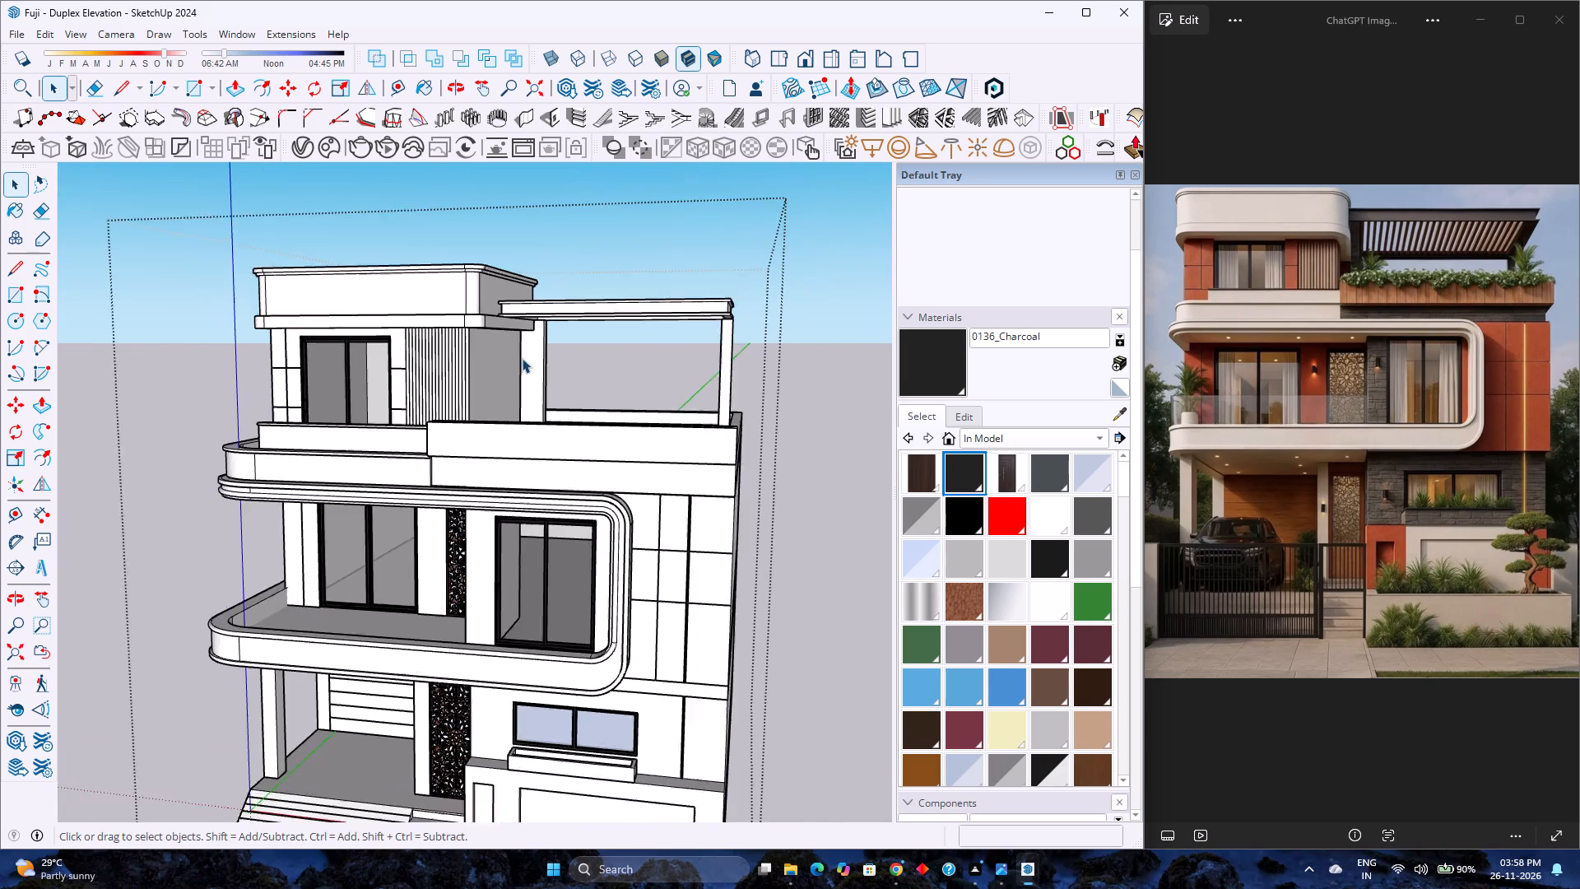
Examine the whole house, its roof terrace and the slatted pergola from the front, the side and above.
{"action": "scroll", "coordinate": [522, 358], "scroll_direction": "down", "scroll_amount": 6}
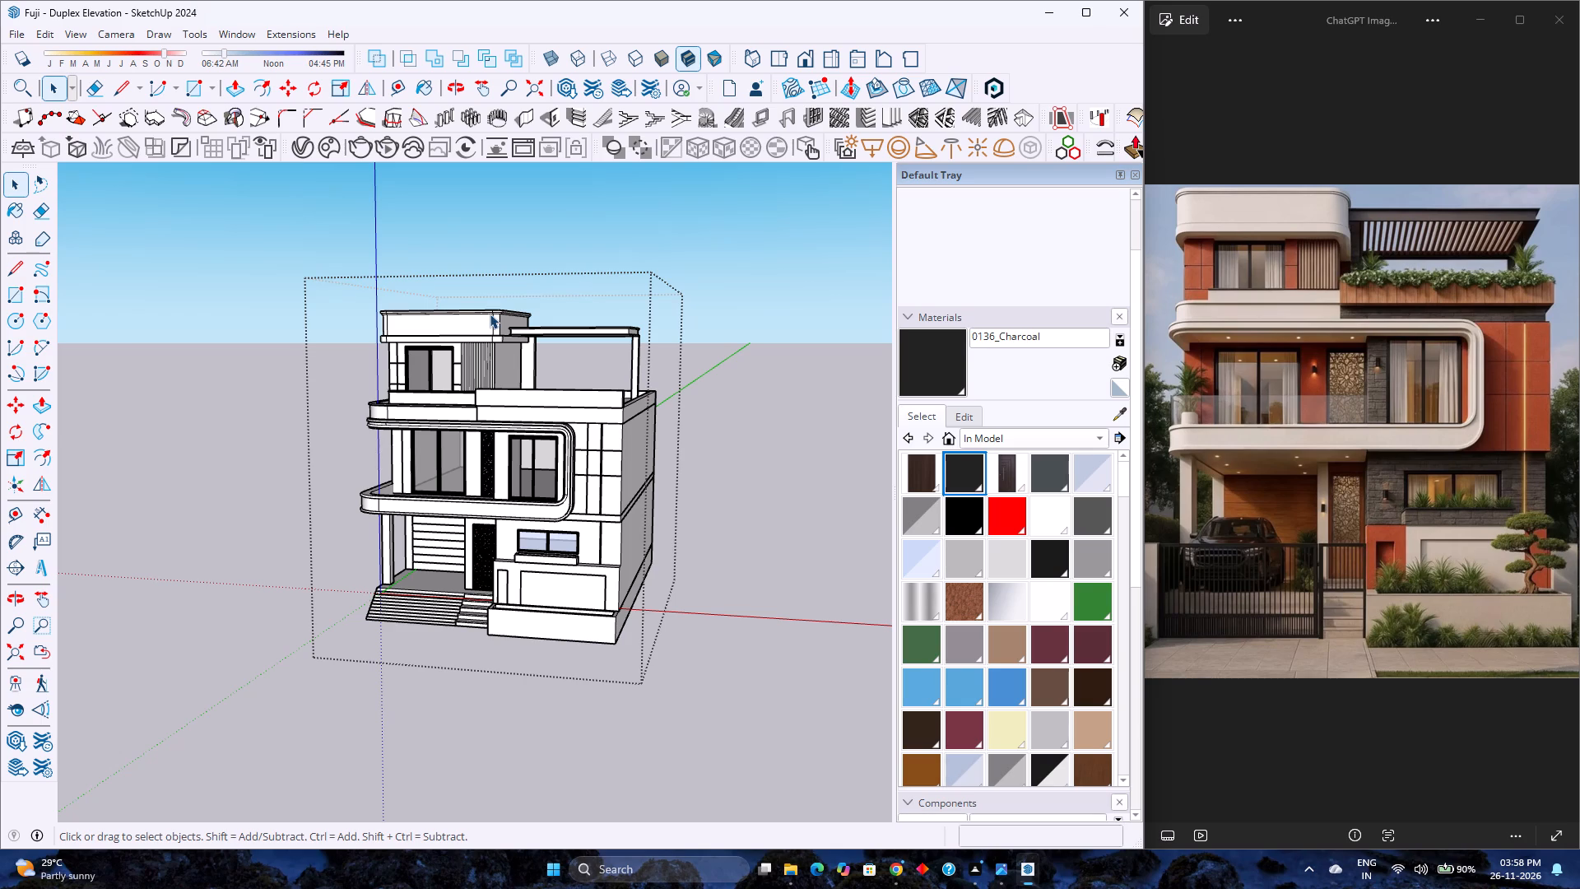
{"action": "scroll", "coordinate": [579, 394], "scroll_direction": "down", "scroll_amount": 4}
{"action": "scroll", "coordinate": [579, 394], "scroll_direction": "up", "scroll_amount": 4}
{"action": "scroll", "coordinate": [579, 394], "scroll_direction": "down", "scroll_amount": 2}
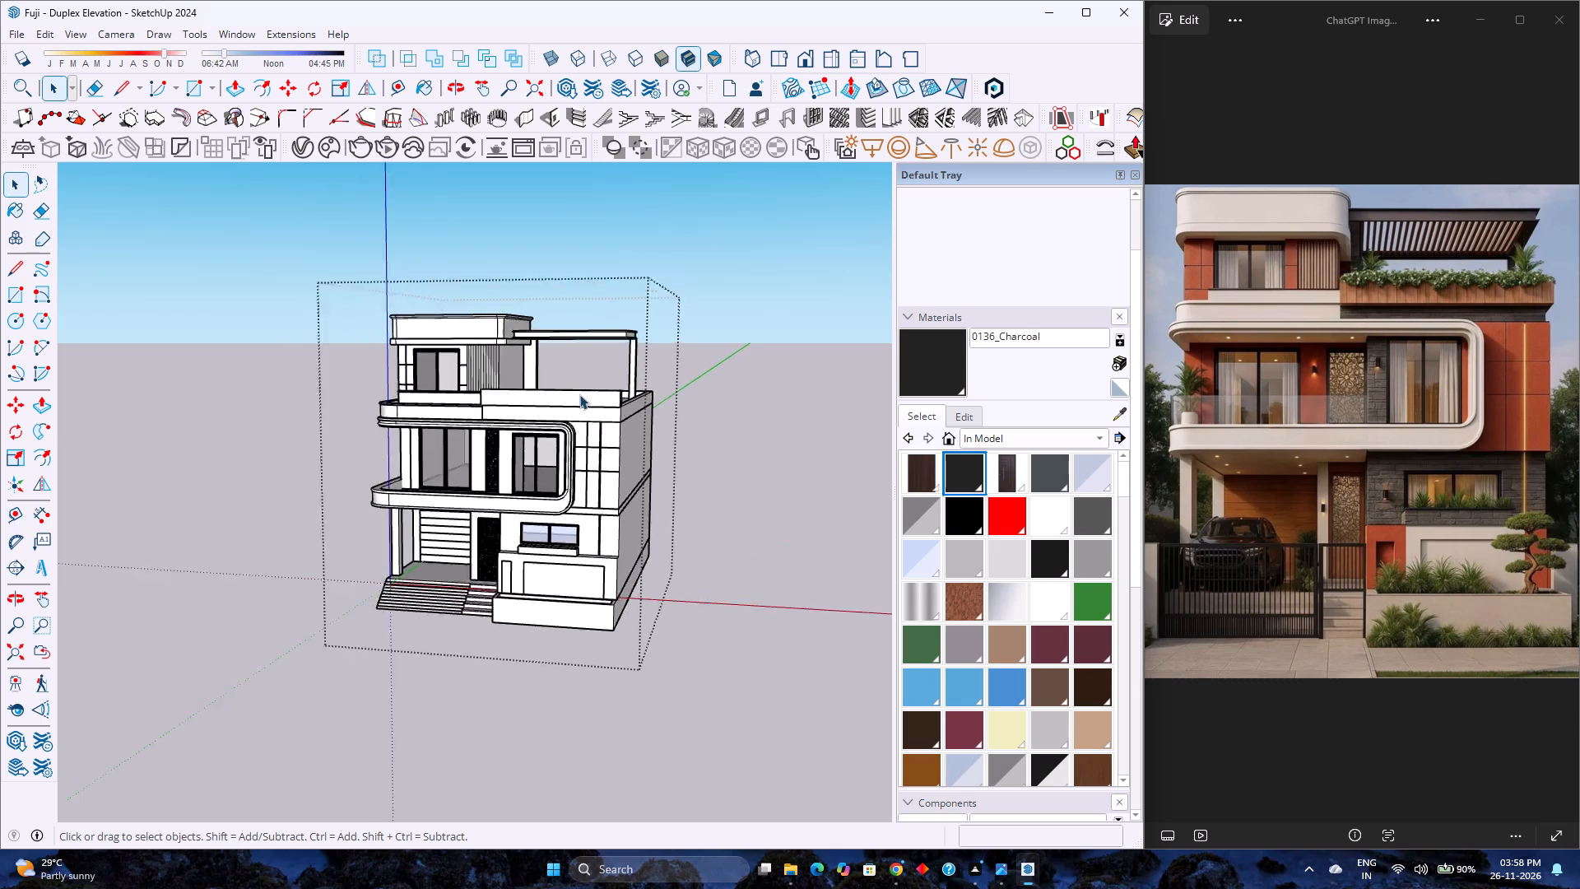
{"action": "scroll", "coordinate": [579, 394], "scroll_direction": "down", "scroll_amount": 2}
{"action": "scroll", "coordinate": [579, 394], "scroll_direction": "up", "scroll_amount": 6}
{"action": "middle_click_drag", "start_coordinate": [579, 394], "coordinate": [813, 593]}
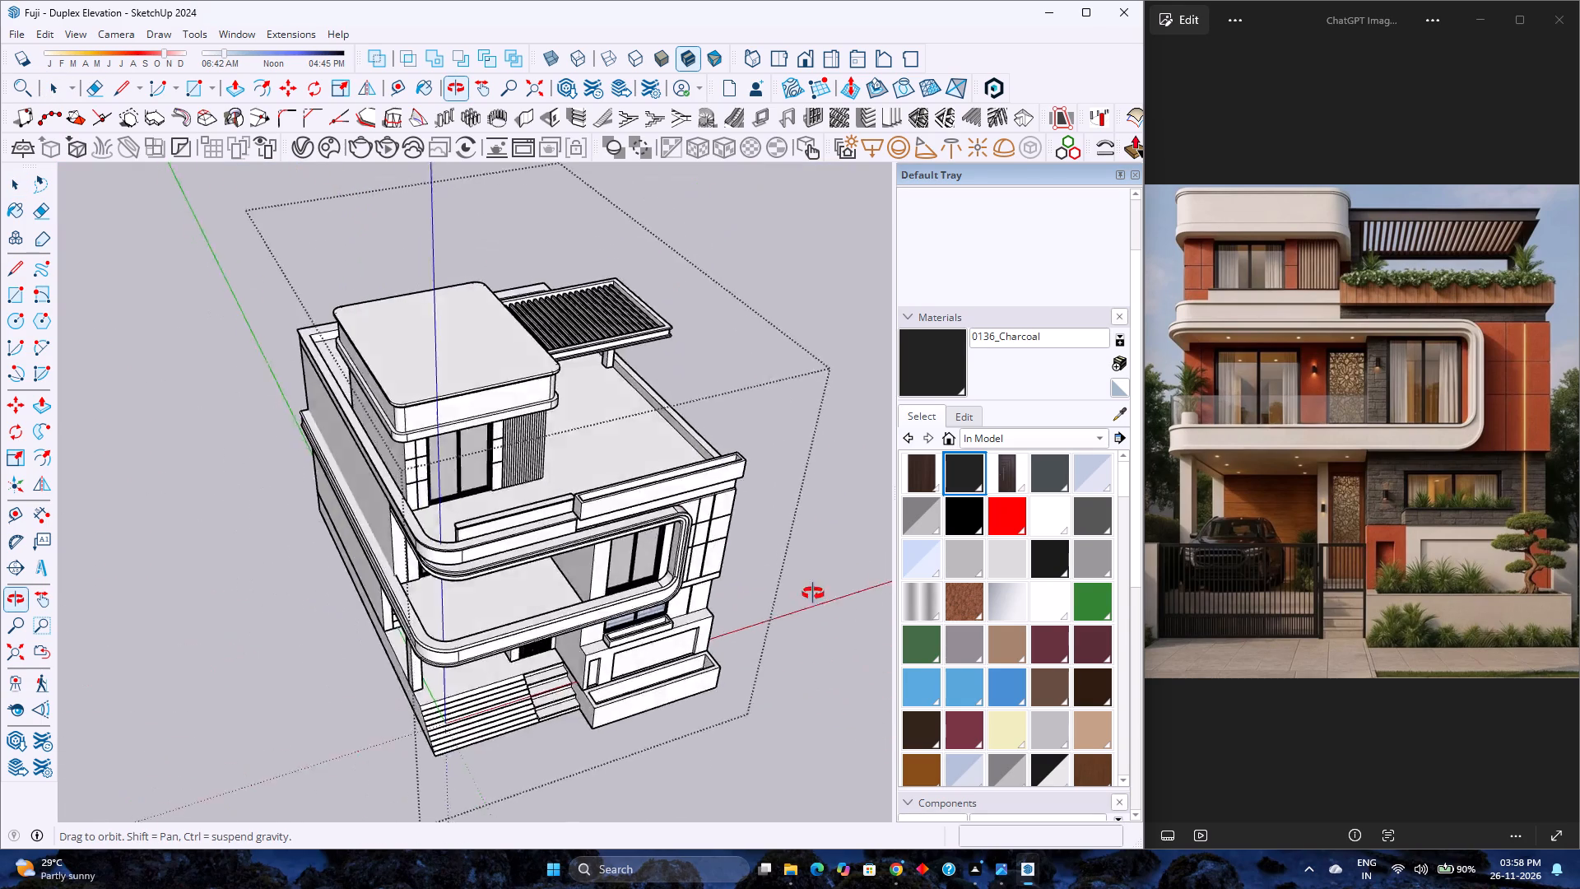
{"action": "middle_click_drag", "start_coordinate": [813, 593], "coordinate": [440, 461]}
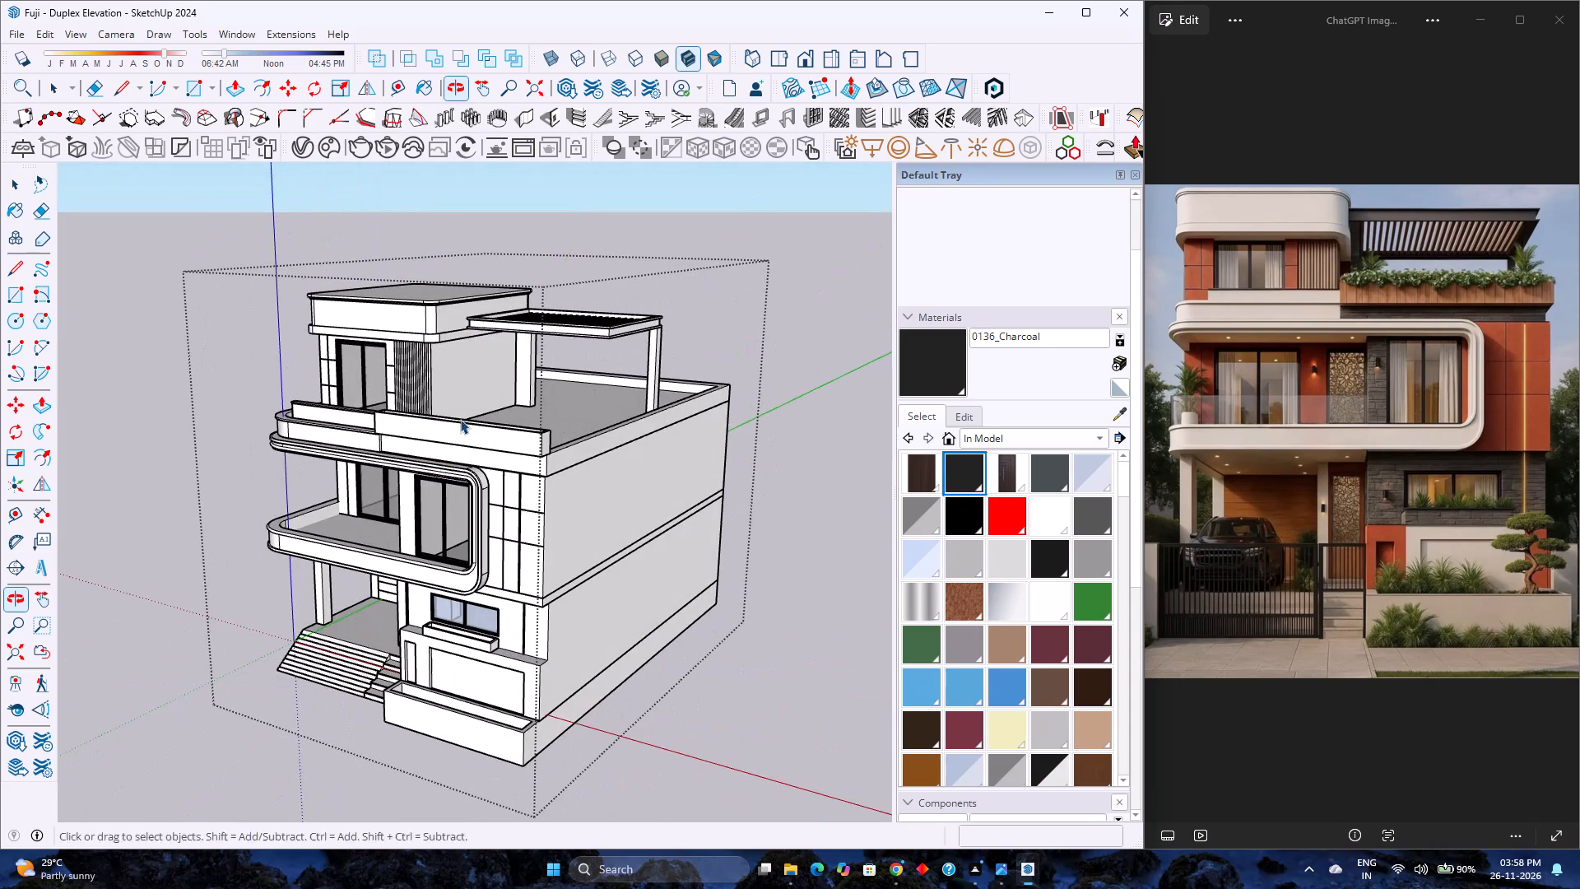
{"action": "scroll", "coordinate": [645, 361], "scroll_direction": "up", "scroll_amount": 5}
{"action": "middle_click_drag", "start_coordinate": [625, 426], "coordinate": [811, 539]}
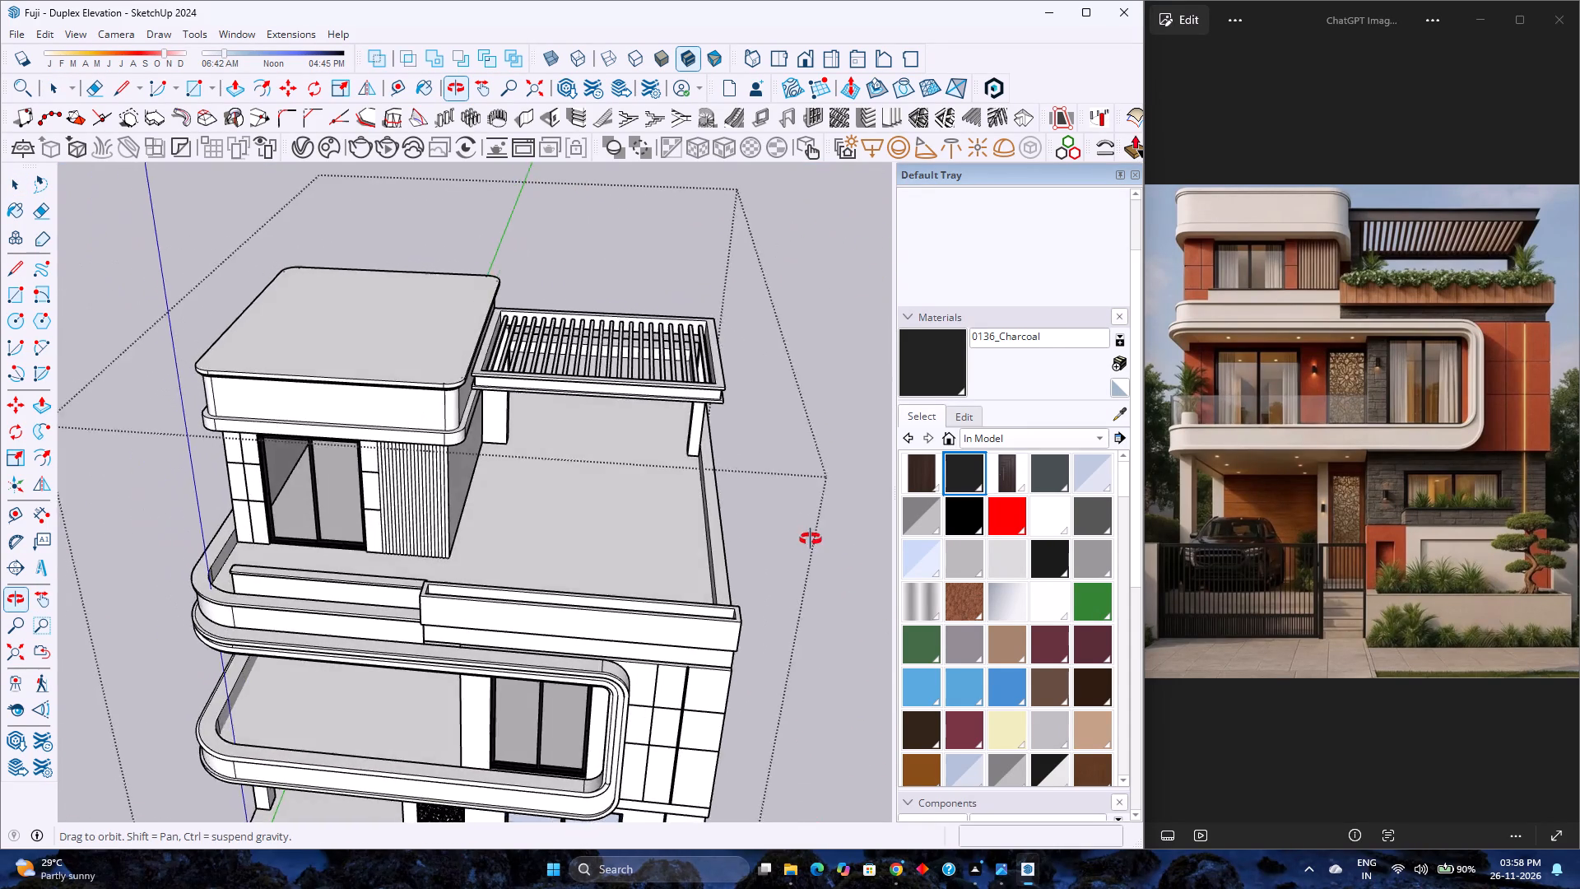
{"action": "middle_click_drag", "start_coordinate": [811, 539], "coordinate": [430, 493]}
{"action": "scroll", "coordinate": [461, 333], "scroll_direction": "up", "scroll_amount": 4}
{"action": "middle_click_drag", "start_coordinate": [455, 325], "coordinate": [498, 459]}
{"action": "middle_click", "coordinate": [498, 459]}
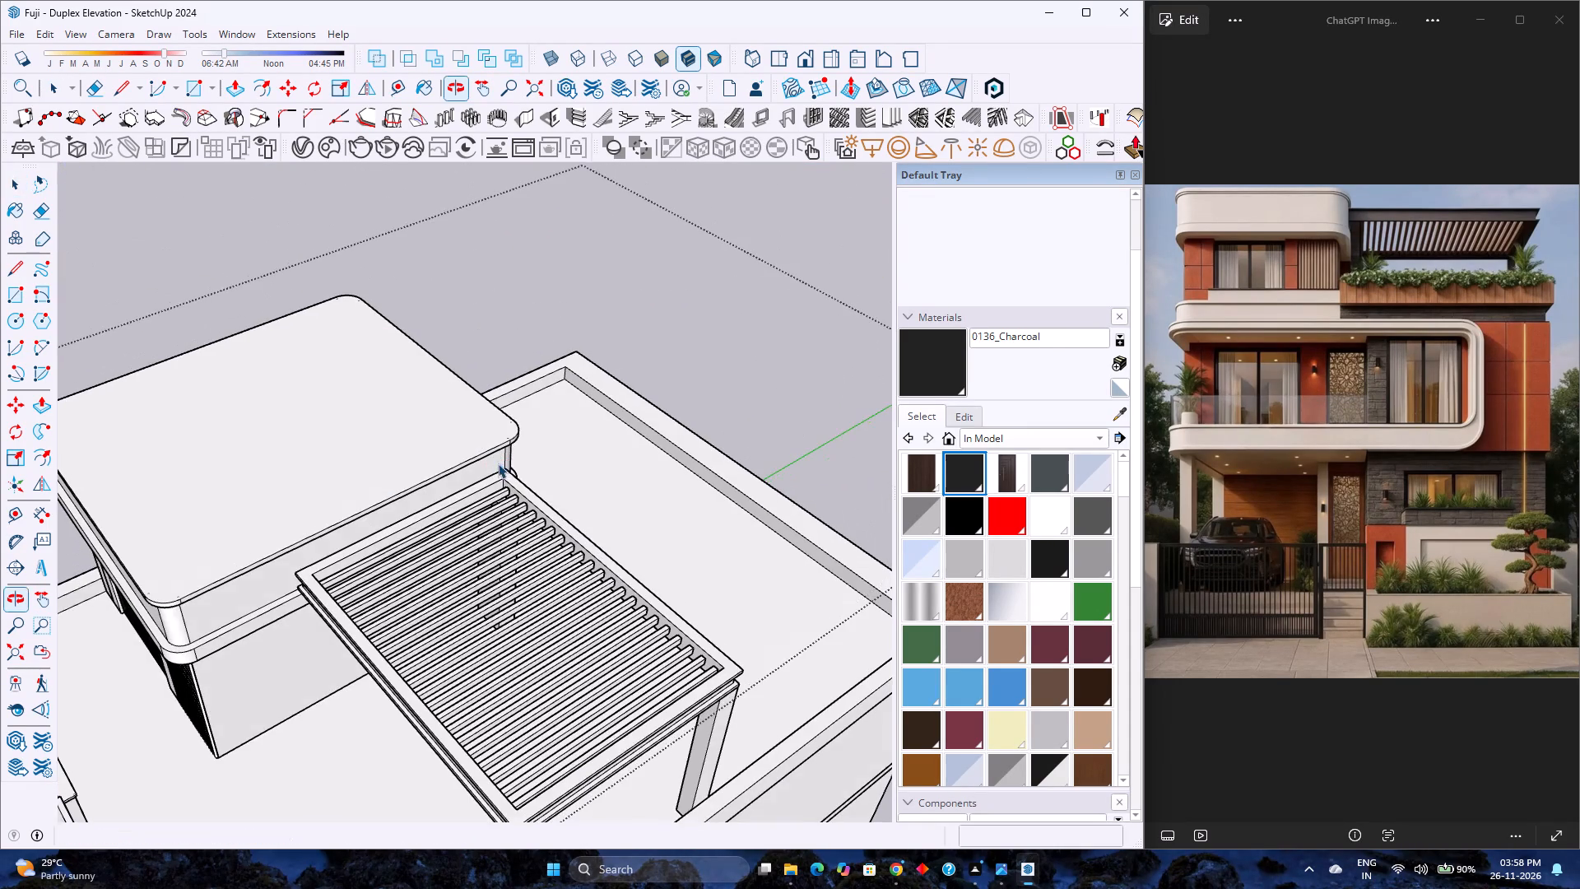
{"action": "scroll", "coordinate": [476, 603], "scroll_direction": "up", "scroll_amount": 1}
{"action": "scroll", "coordinate": [476, 602], "scroll_direction": "down", "scroll_amount": 2}
{"action": "middle_click_drag", "start_coordinate": [476, 601], "coordinate": [649, 476]}
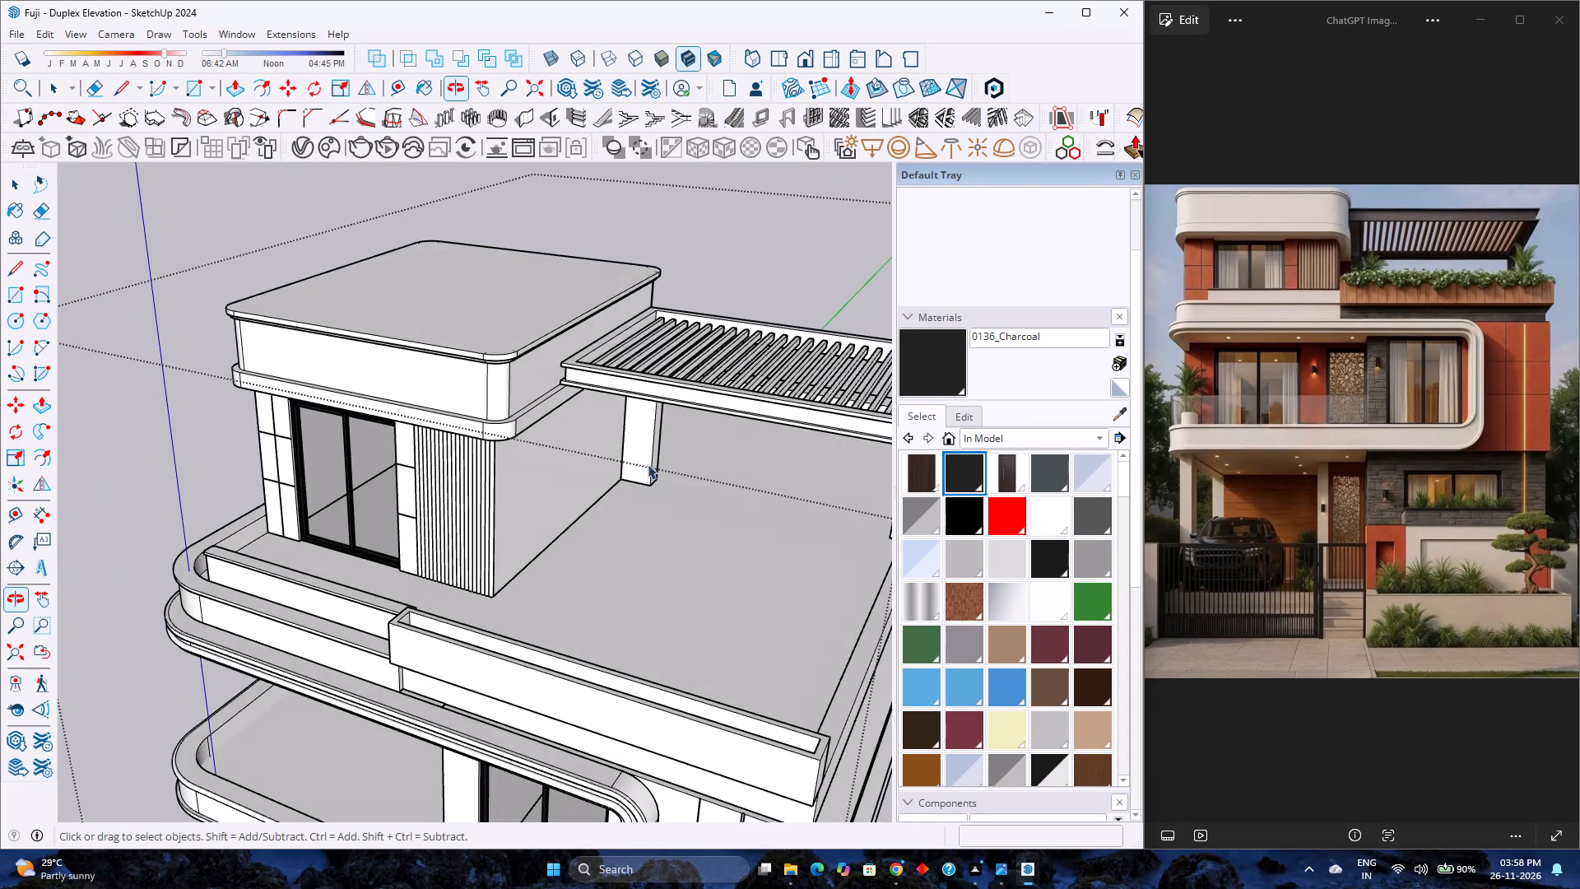
{"action": "scroll", "coordinate": [279, 456], "scroll_direction": "down", "scroll_amount": 4}
{"action": "middle_click_drag", "start_coordinate": [286, 465], "coordinate": [323, 469]}
{"action": "scroll", "coordinate": [313, 455], "scroll_direction": "down", "scroll_amount": 7}
Frame the whole house in Front view and save the model.
{"action": "left_click", "coordinate": [800, 57]}
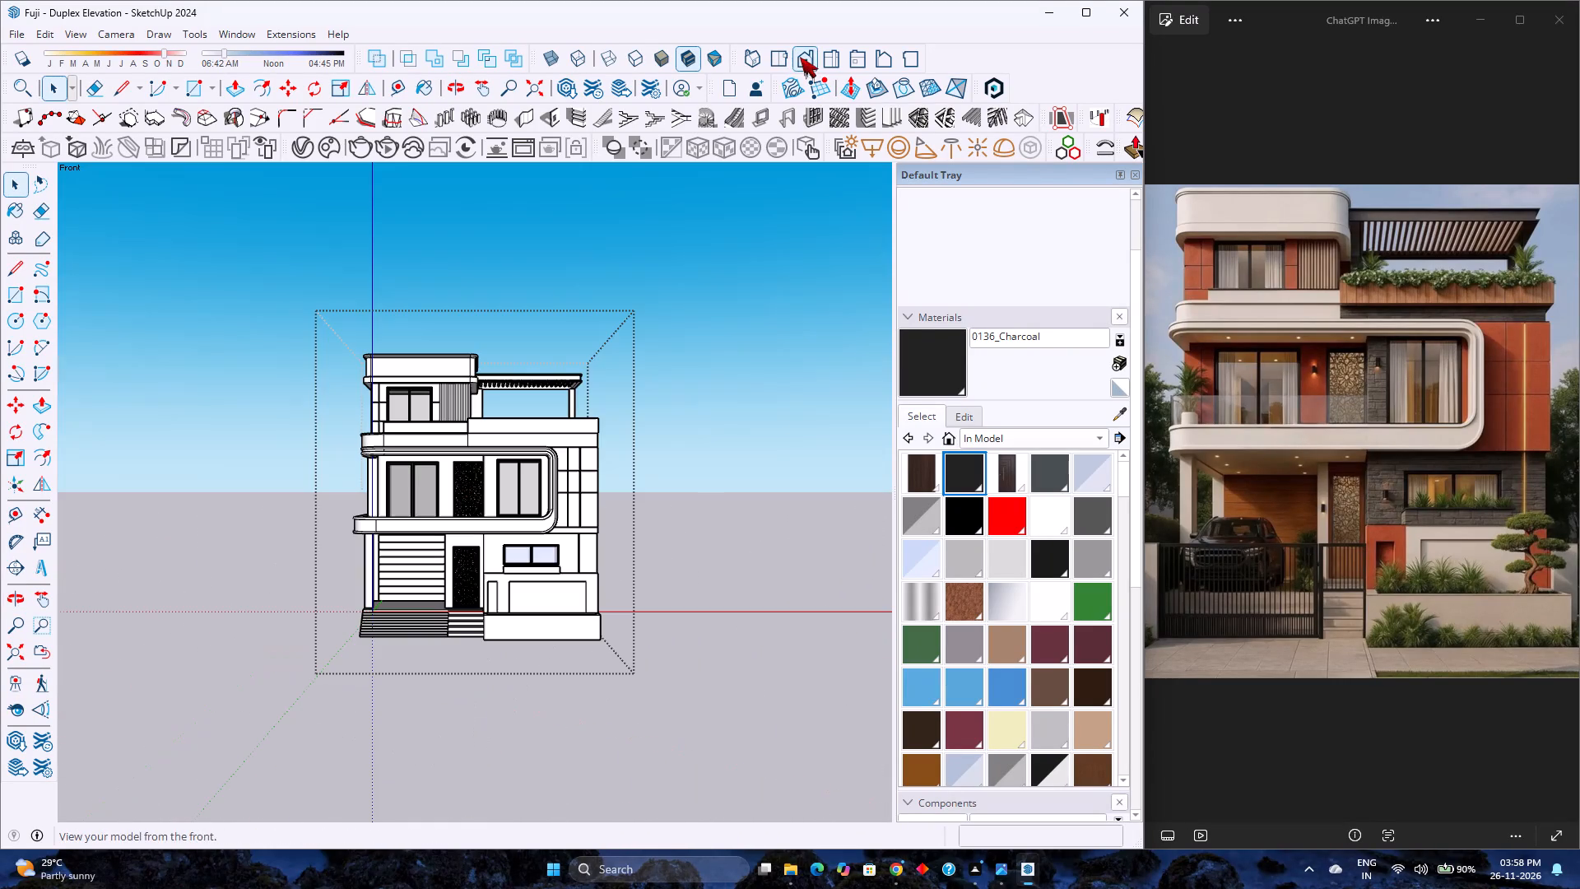
{"action": "left_click", "coordinate": [19, 662]}
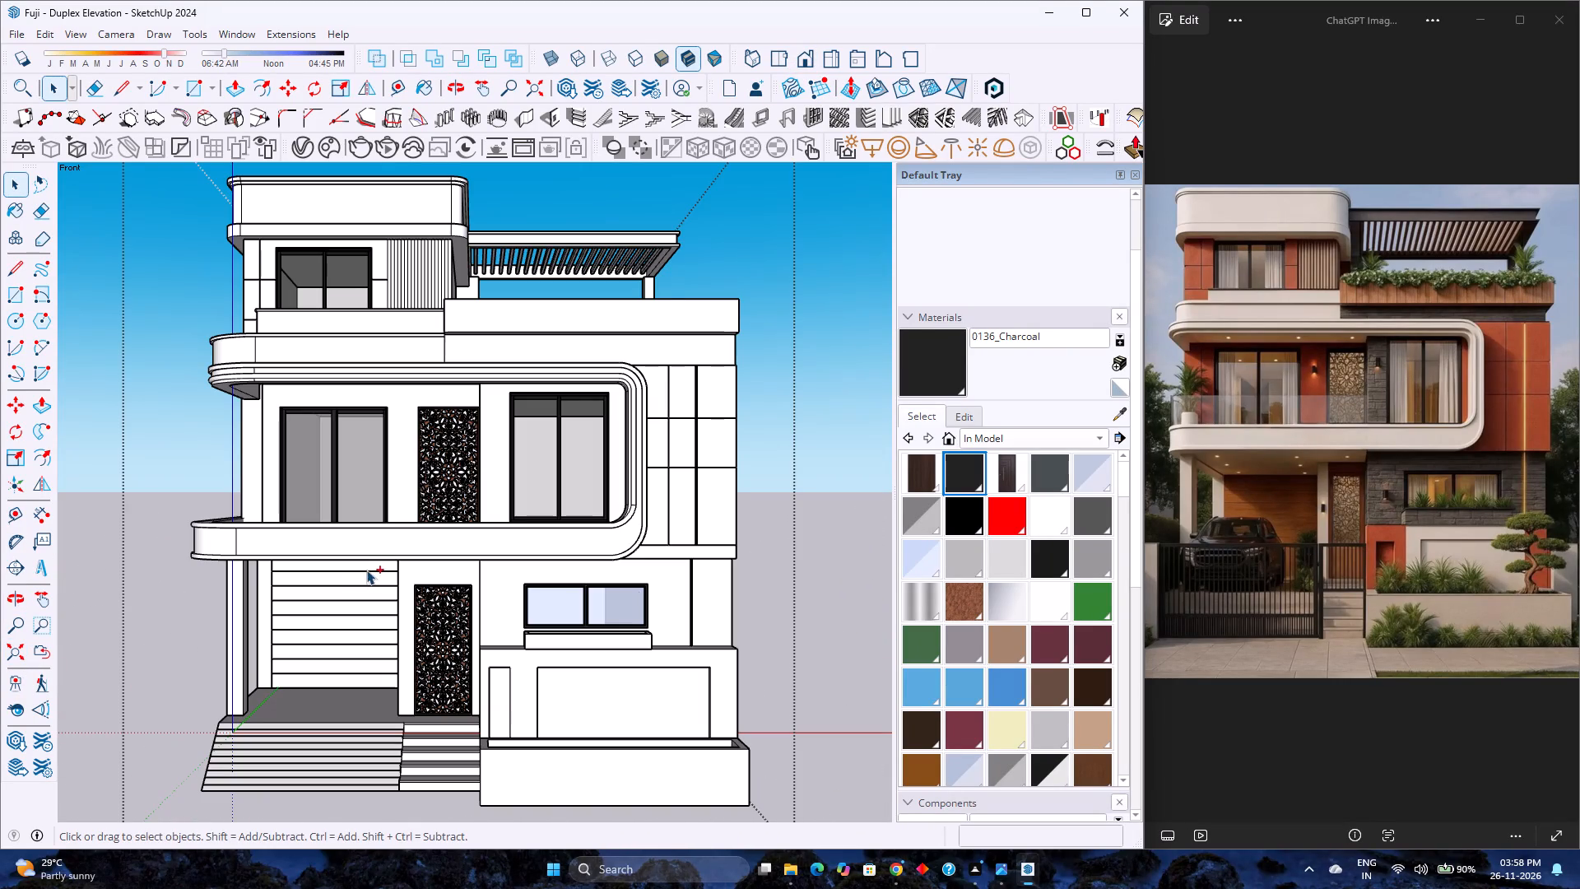
{"action": "key", "text": "ctrl+s"}
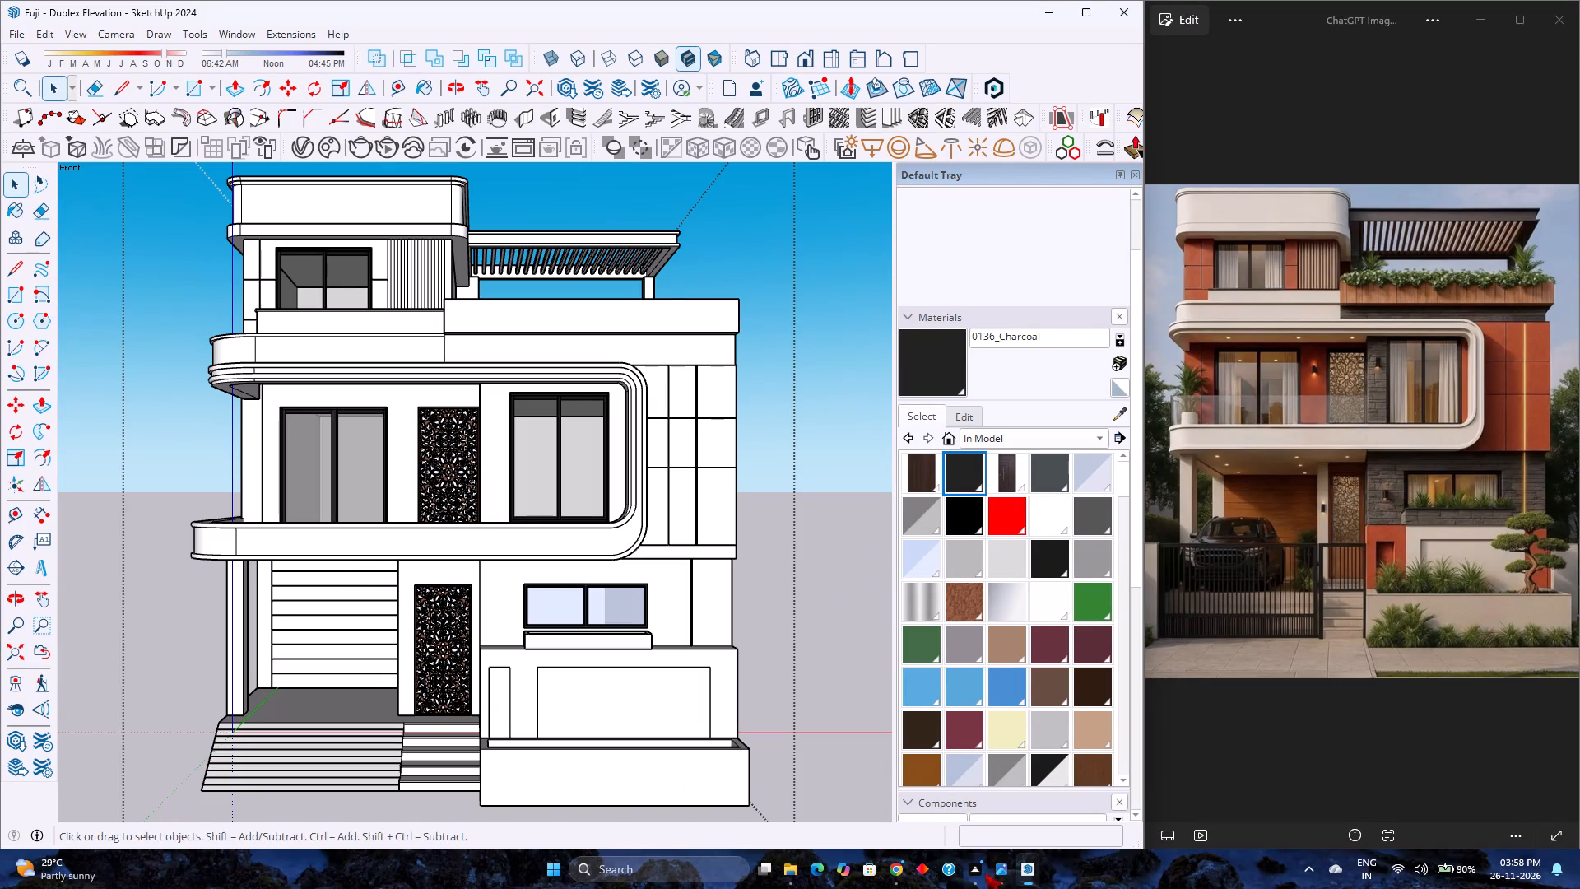
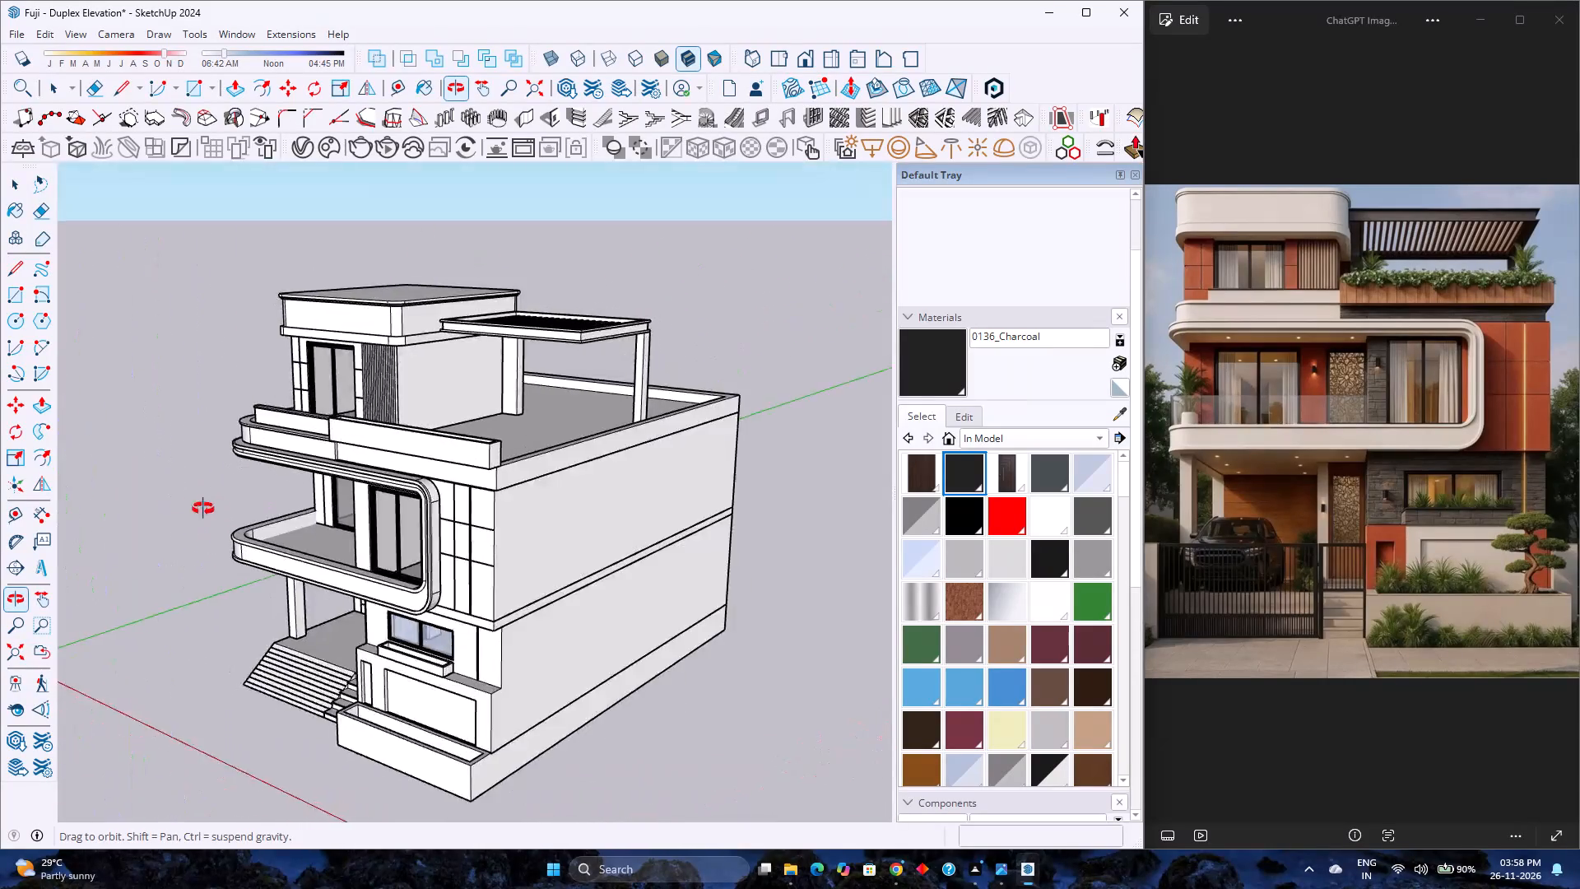
Open the curved first-floor balcony band for editing at its inner edge near the sliding door.
{"action": "scroll", "coordinate": [374, 581], "scroll_direction": "up", "scroll_amount": 4}
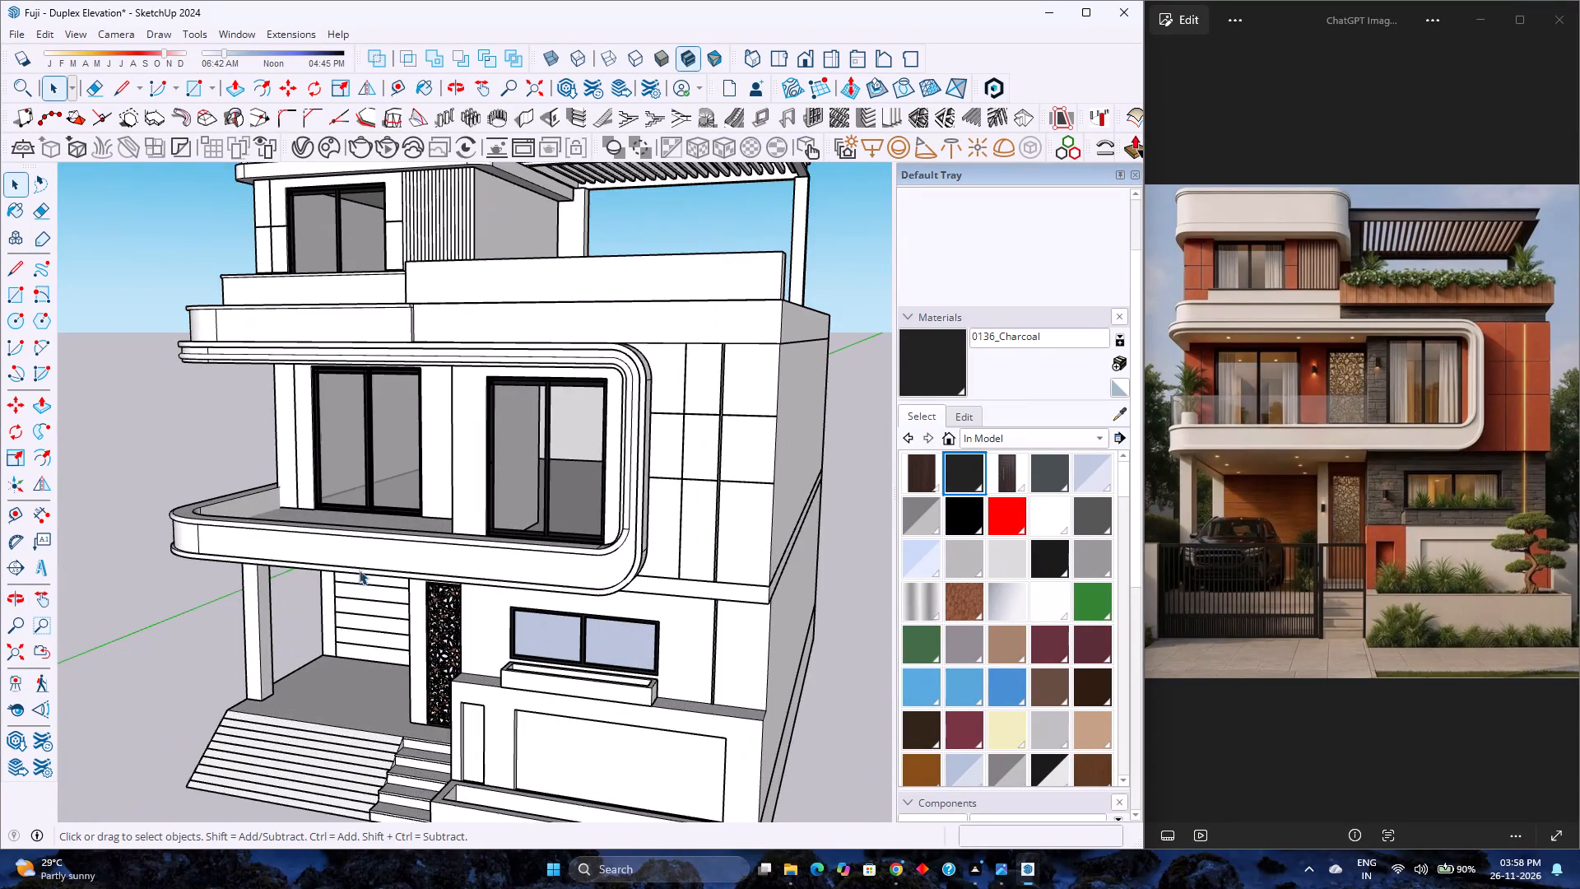
{"action": "scroll", "coordinate": [337, 552], "scroll_direction": "down", "scroll_amount": 4}
{"action": "middle_click_drag", "start_coordinate": [337, 552], "coordinate": [774, 663]}
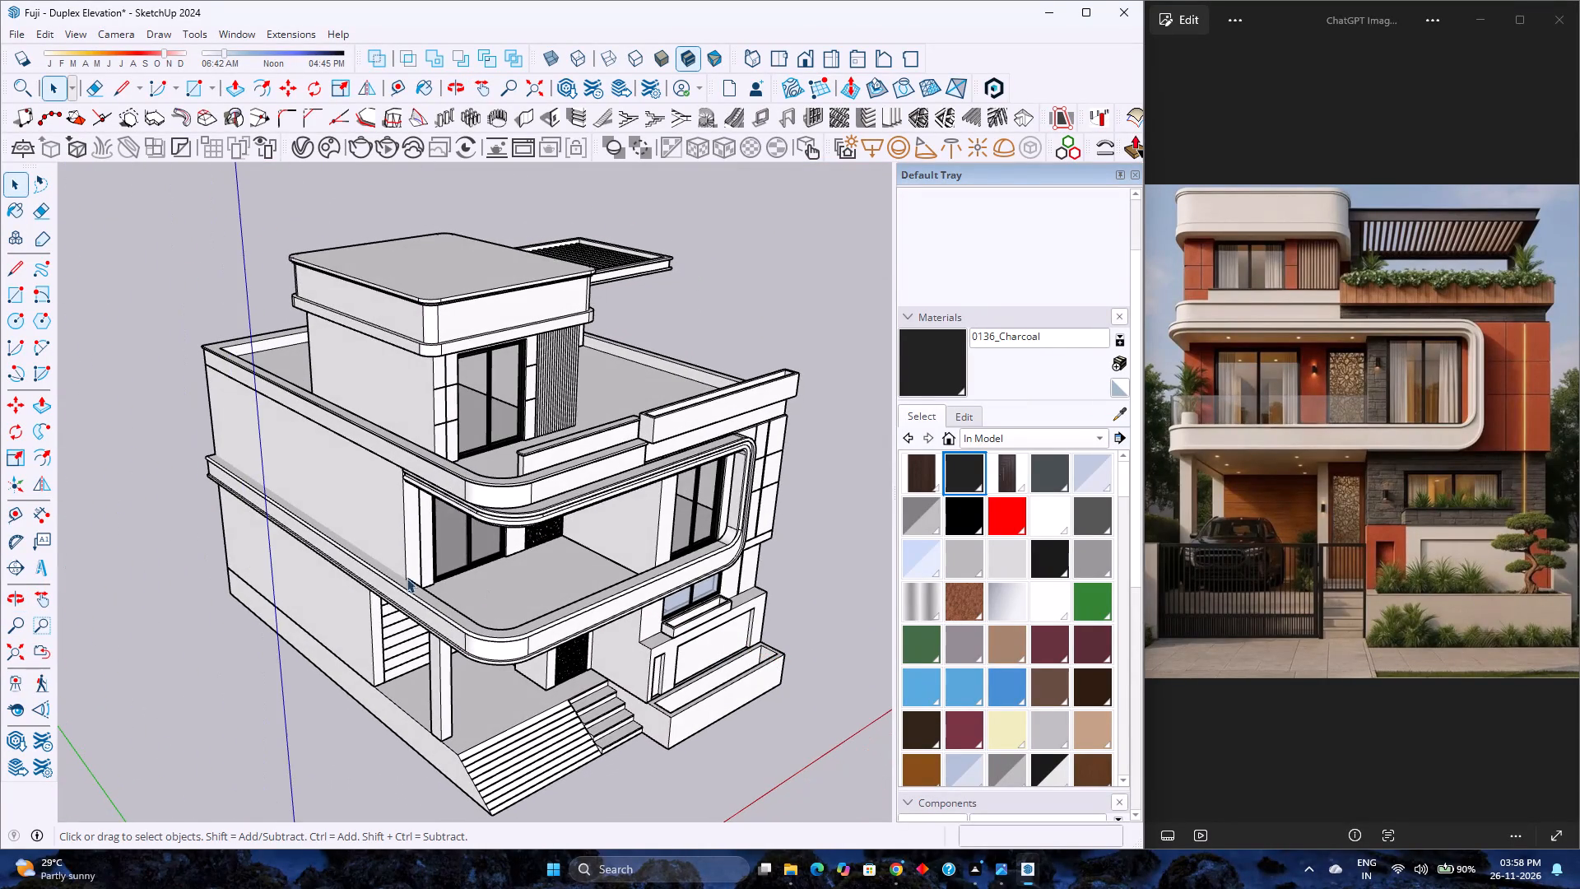
{"action": "scroll", "coordinate": [563, 645], "scroll_direction": "up", "scroll_amount": 5}
{"action": "middle_click_drag", "start_coordinate": [551, 633], "coordinate": [492, 636]}
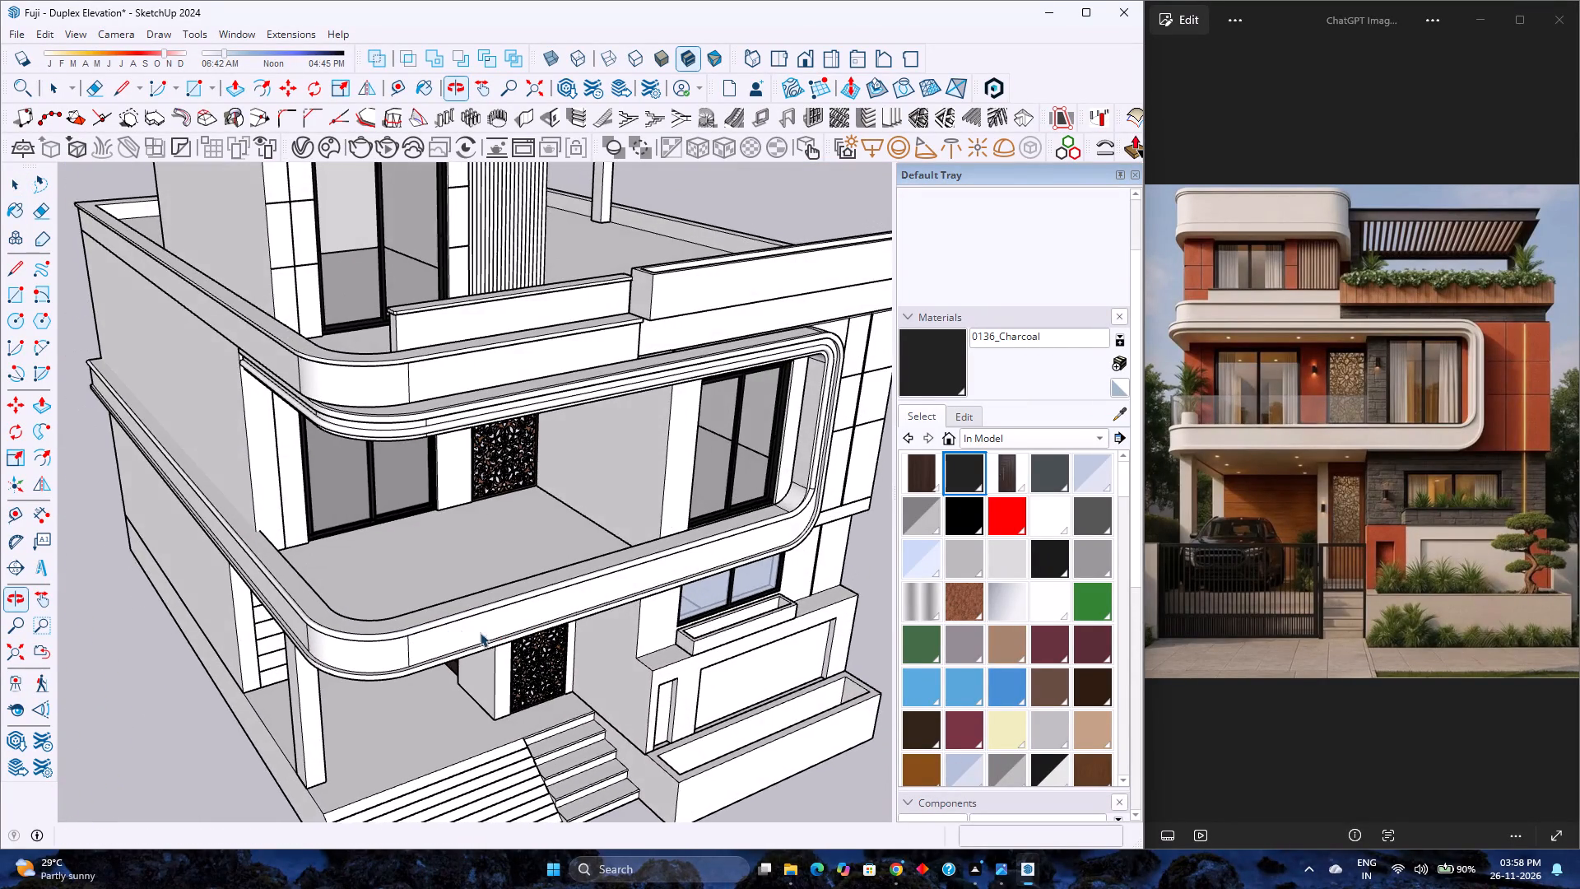
{"action": "scroll", "coordinate": [437, 620], "scroll_direction": "up", "scroll_amount": 4}
{"action": "scroll", "coordinate": [246, 579], "scroll_direction": "up", "scroll_amount": 4}
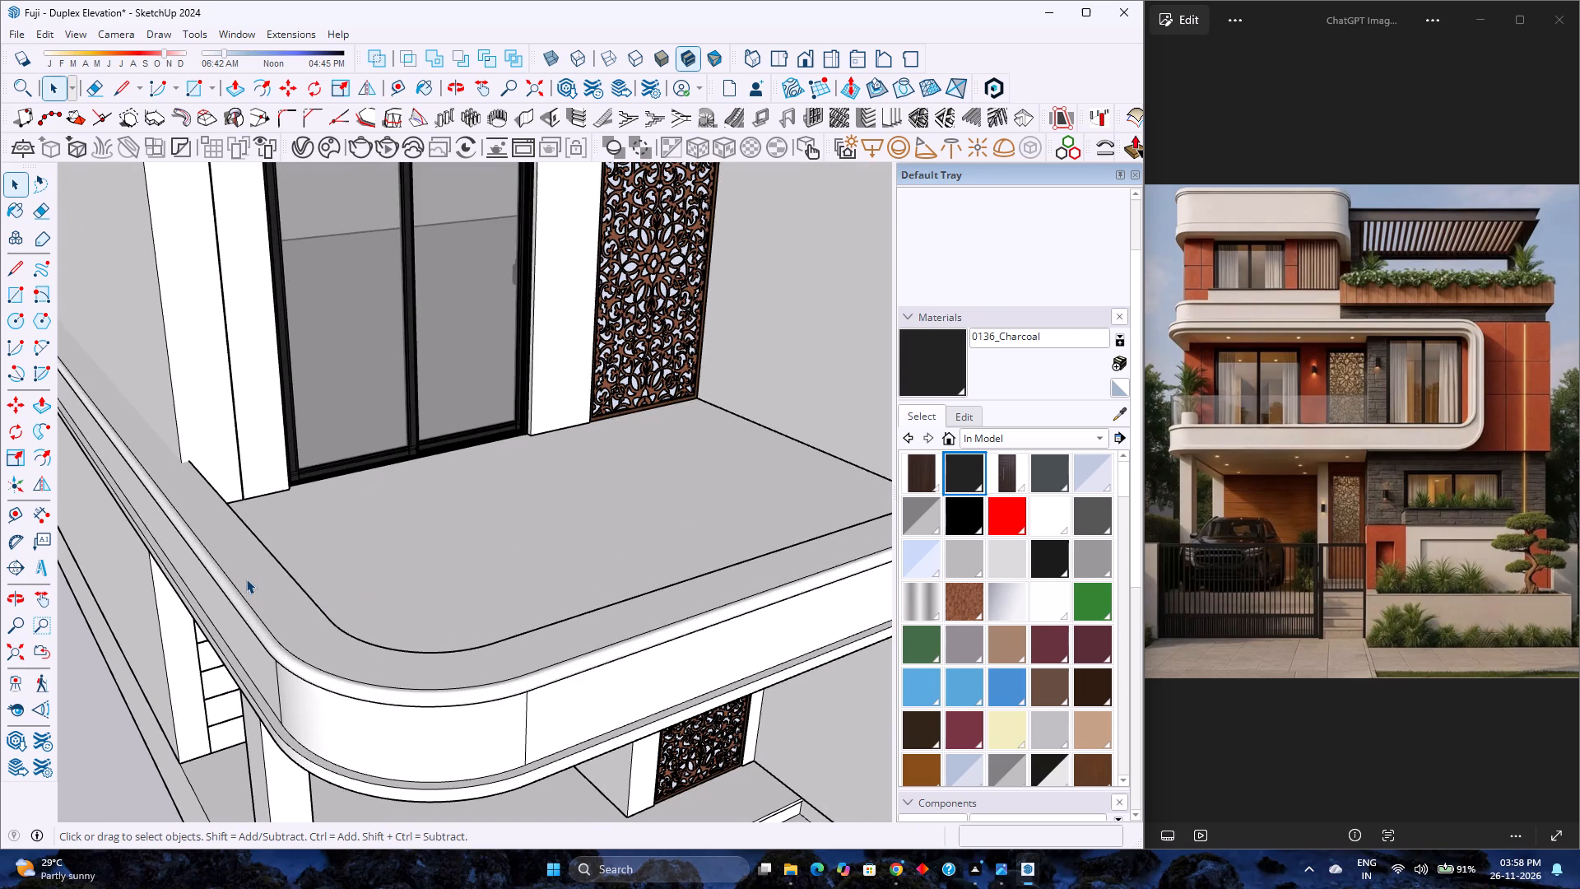
{"action": "middle_click_drag", "start_coordinate": [270, 585], "coordinate": [196, 435]}
{"action": "scroll", "coordinate": [327, 541], "scroll_direction": "down", "scroll_amount": 1}
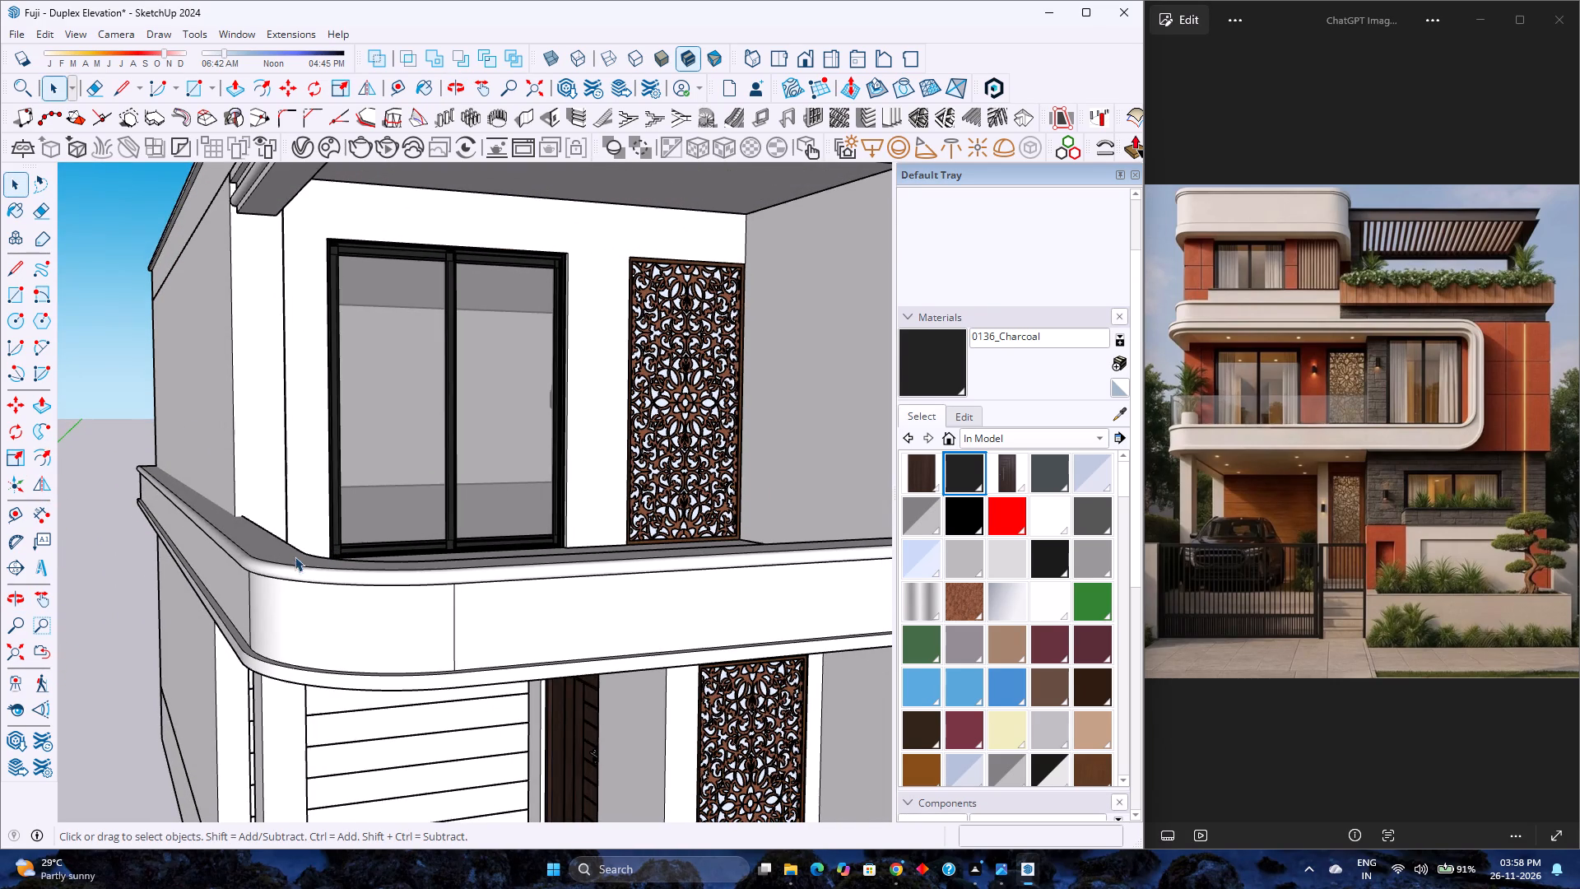
{"action": "middle_click_drag", "start_coordinate": [297, 541], "coordinate": [250, 635]}
{"action": "double_click", "coordinate": [249, 607]}
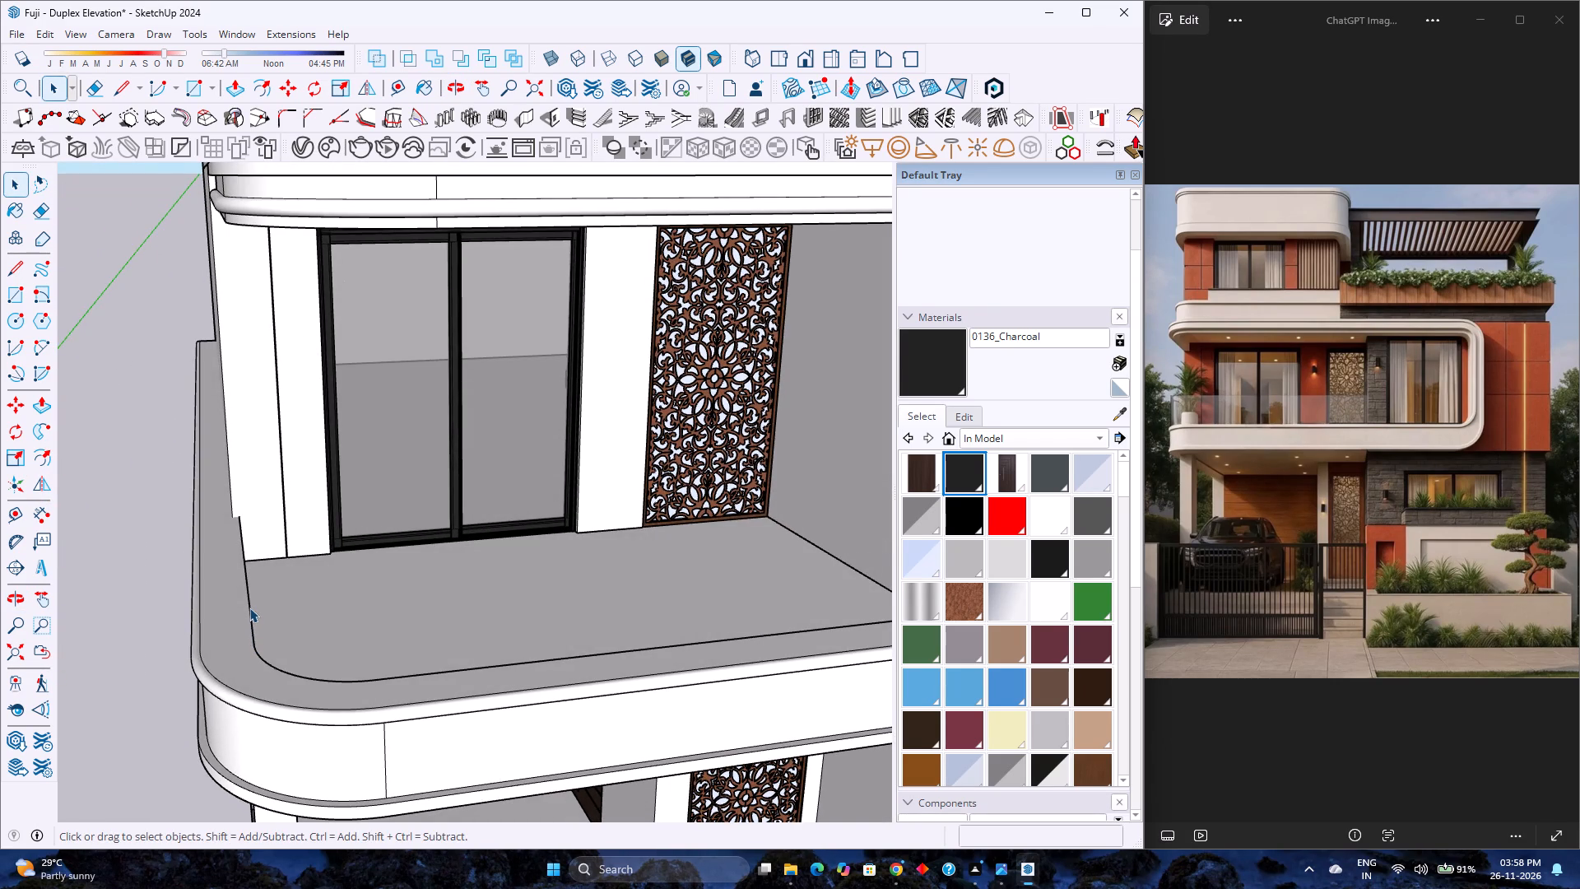
{"action": "scroll", "coordinate": [249, 607], "scroll_direction": "up", "scroll_amount": 1}
{"action": "double_click", "coordinate": [247, 605]}
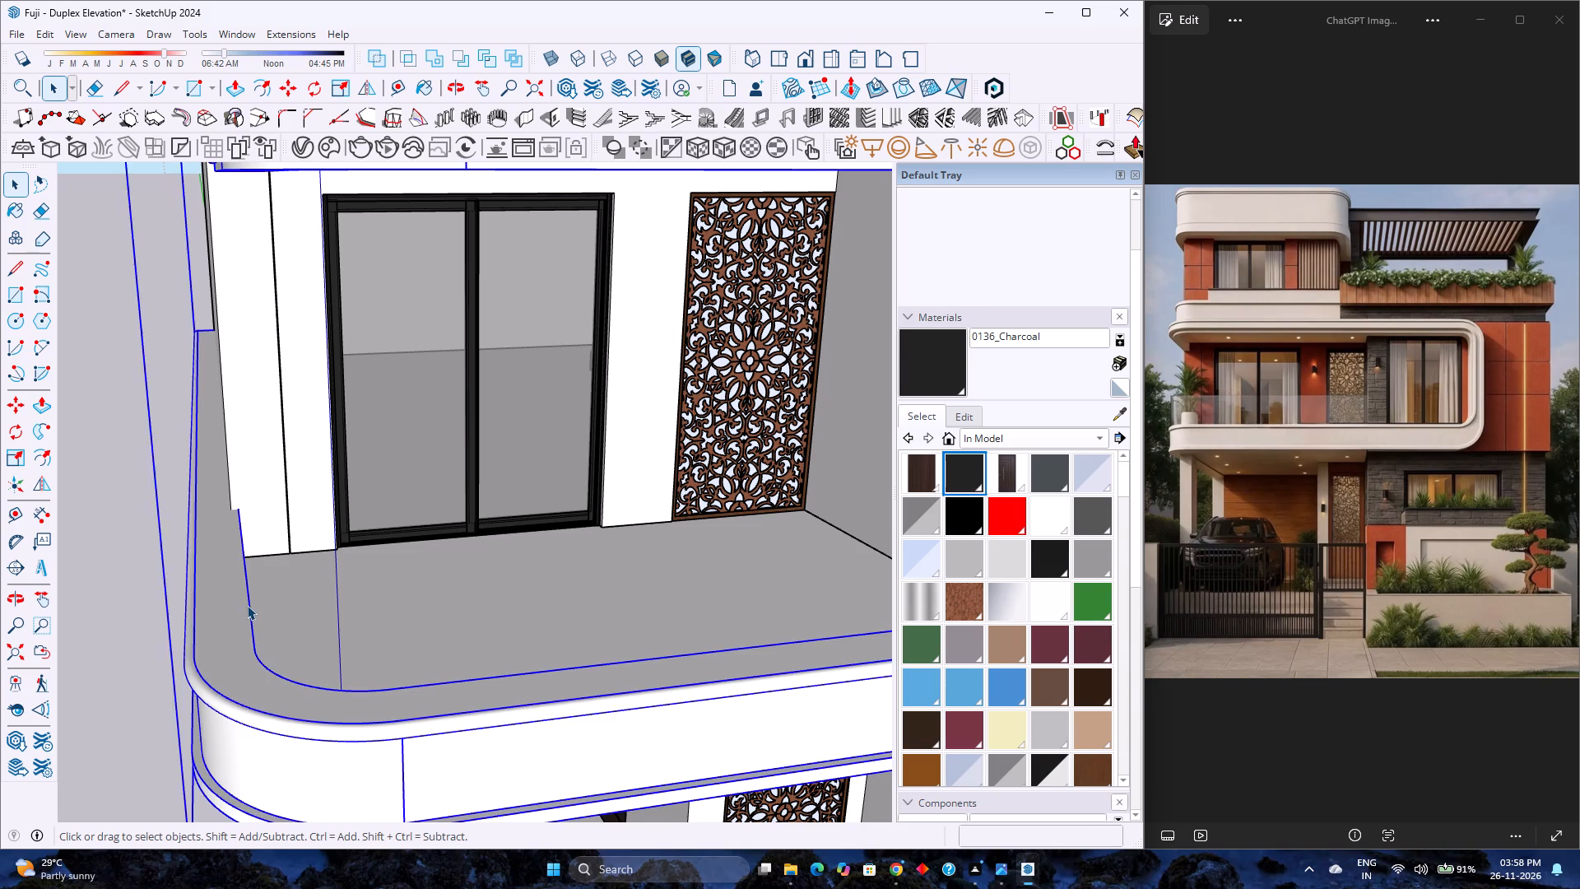
{"action": "left_click", "coordinate": [250, 597]}
{"action": "double_click", "coordinate": [250, 597]}
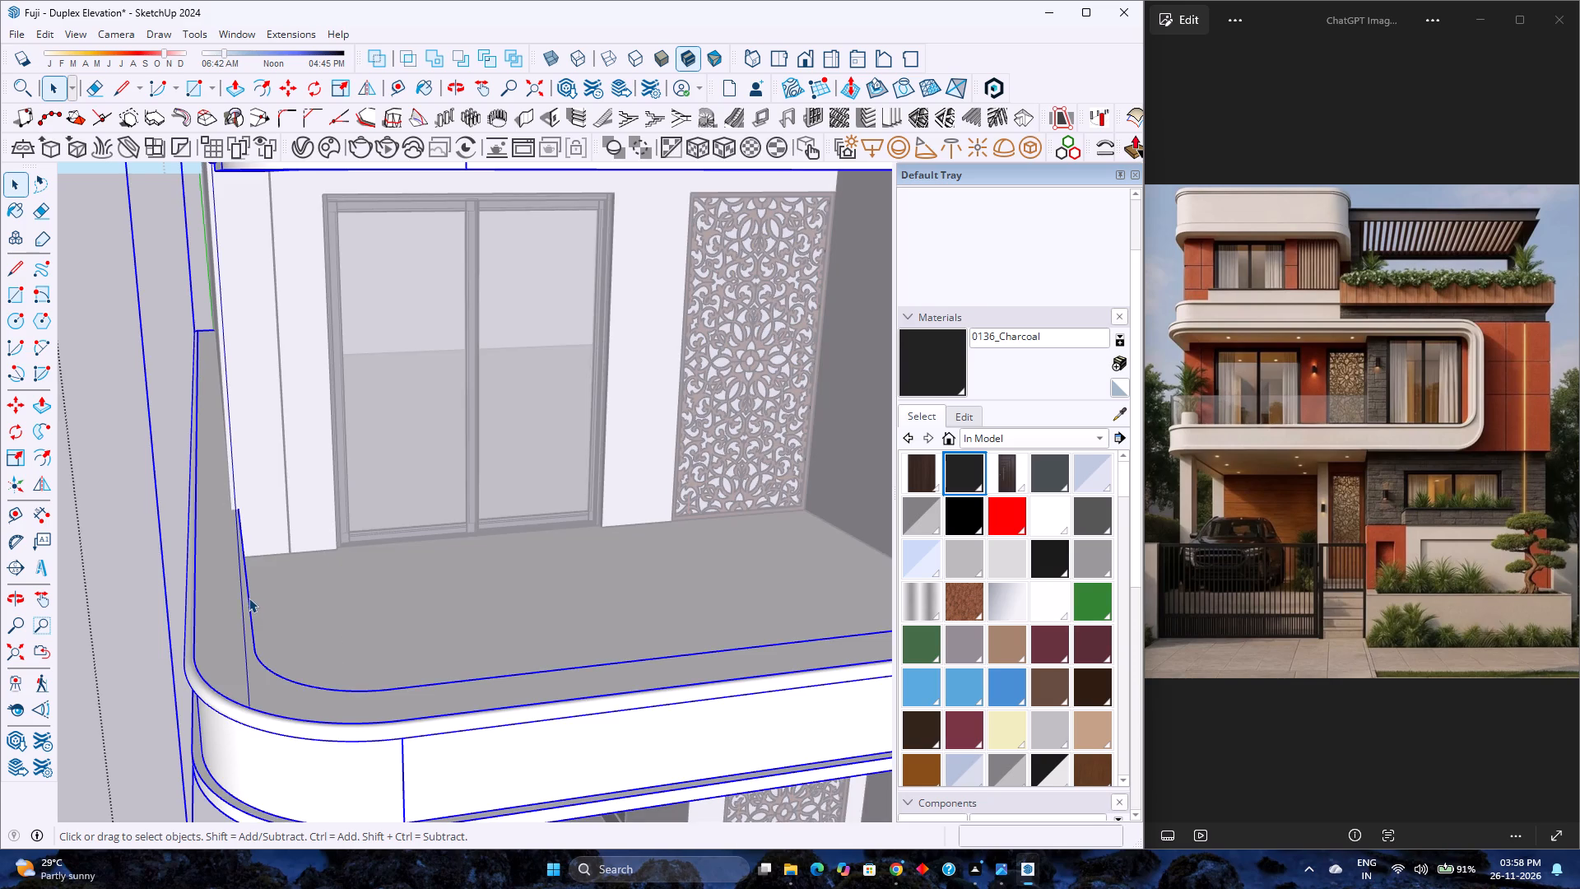
{"action": "double_click", "coordinate": [249, 598]}
{"action": "left_click", "coordinate": [249, 596]}
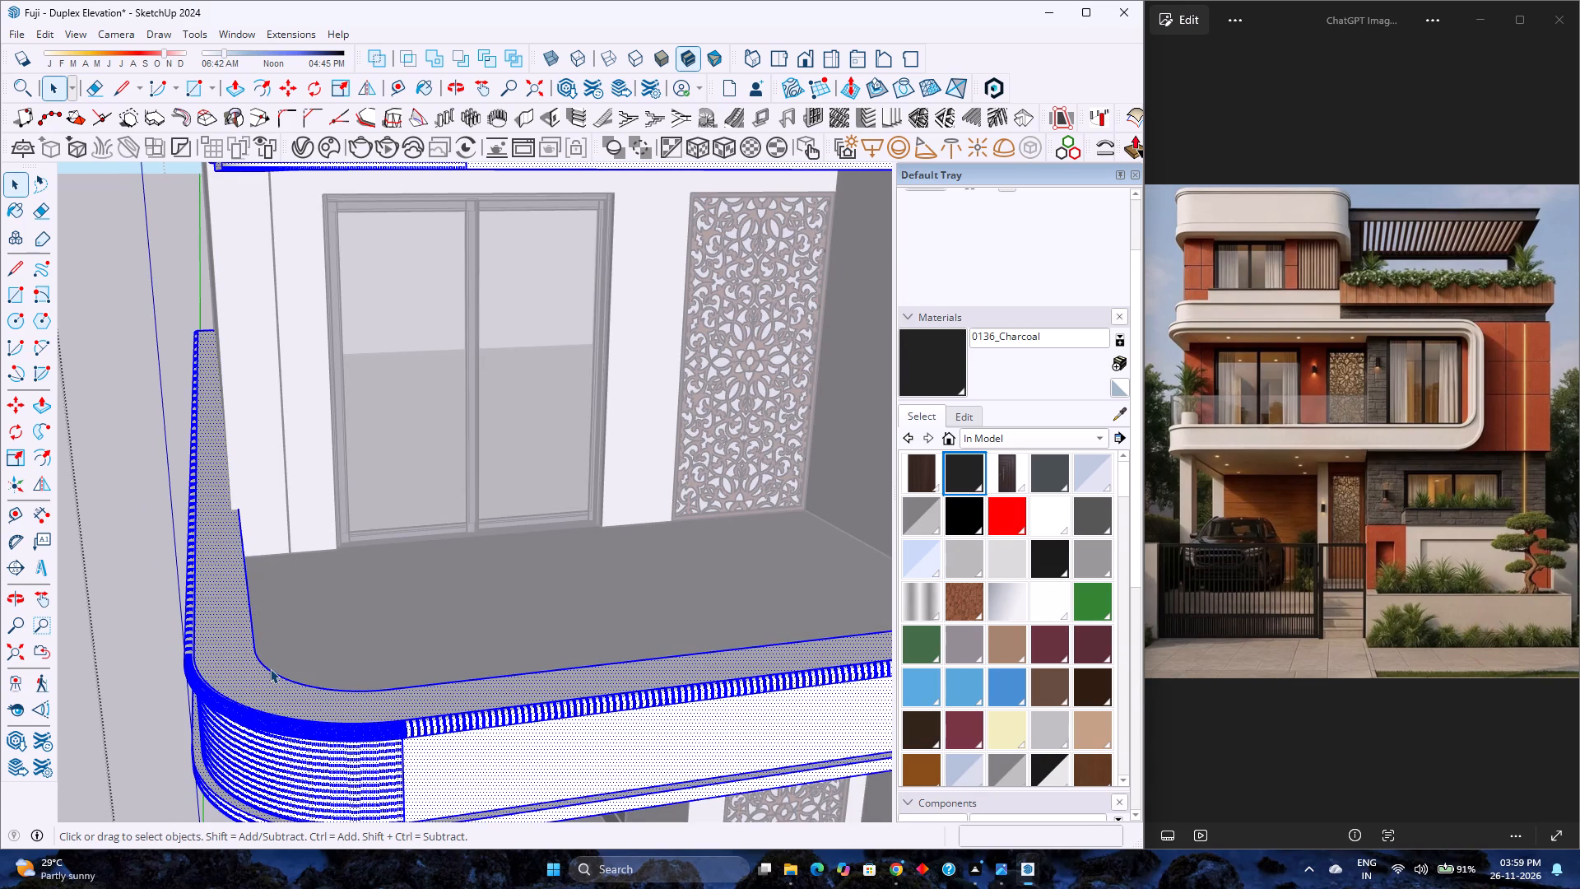
Copy the balcony floor's side, curved corner and front inner edges 35' along the red axis, clear of the house.
{"action": "left_click", "coordinate": [270, 668]}
{"action": "left_click", "coordinate": [303, 685]}
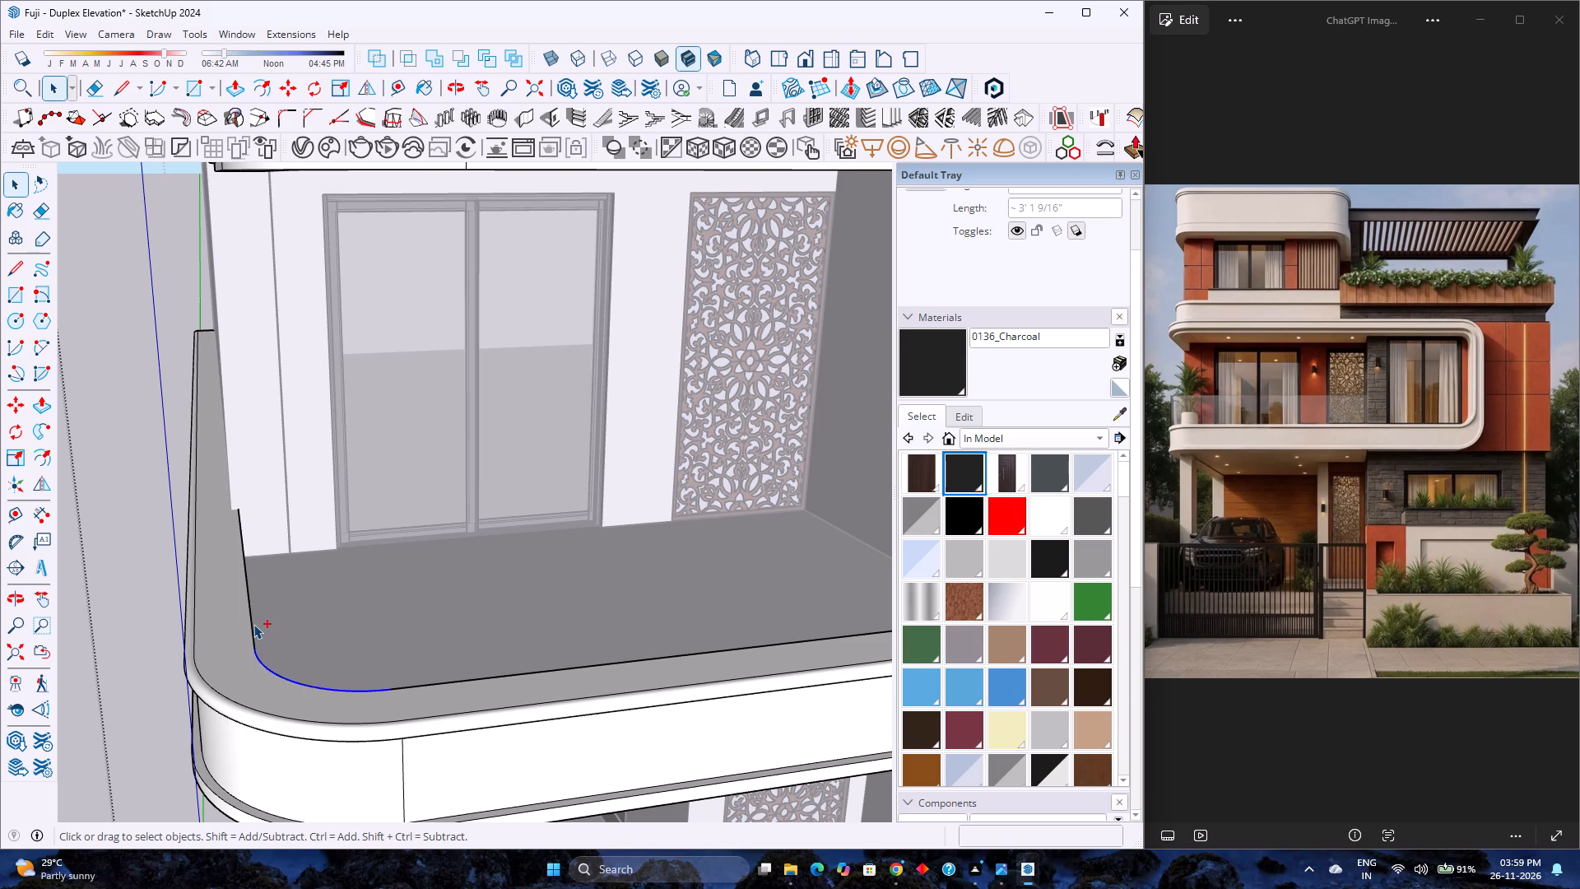
{"action": "left_click", "coordinate": [253, 624], "text": "ctrl"}
{"action": "left_click", "coordinate": [421, 687], "text": "ctrl"}
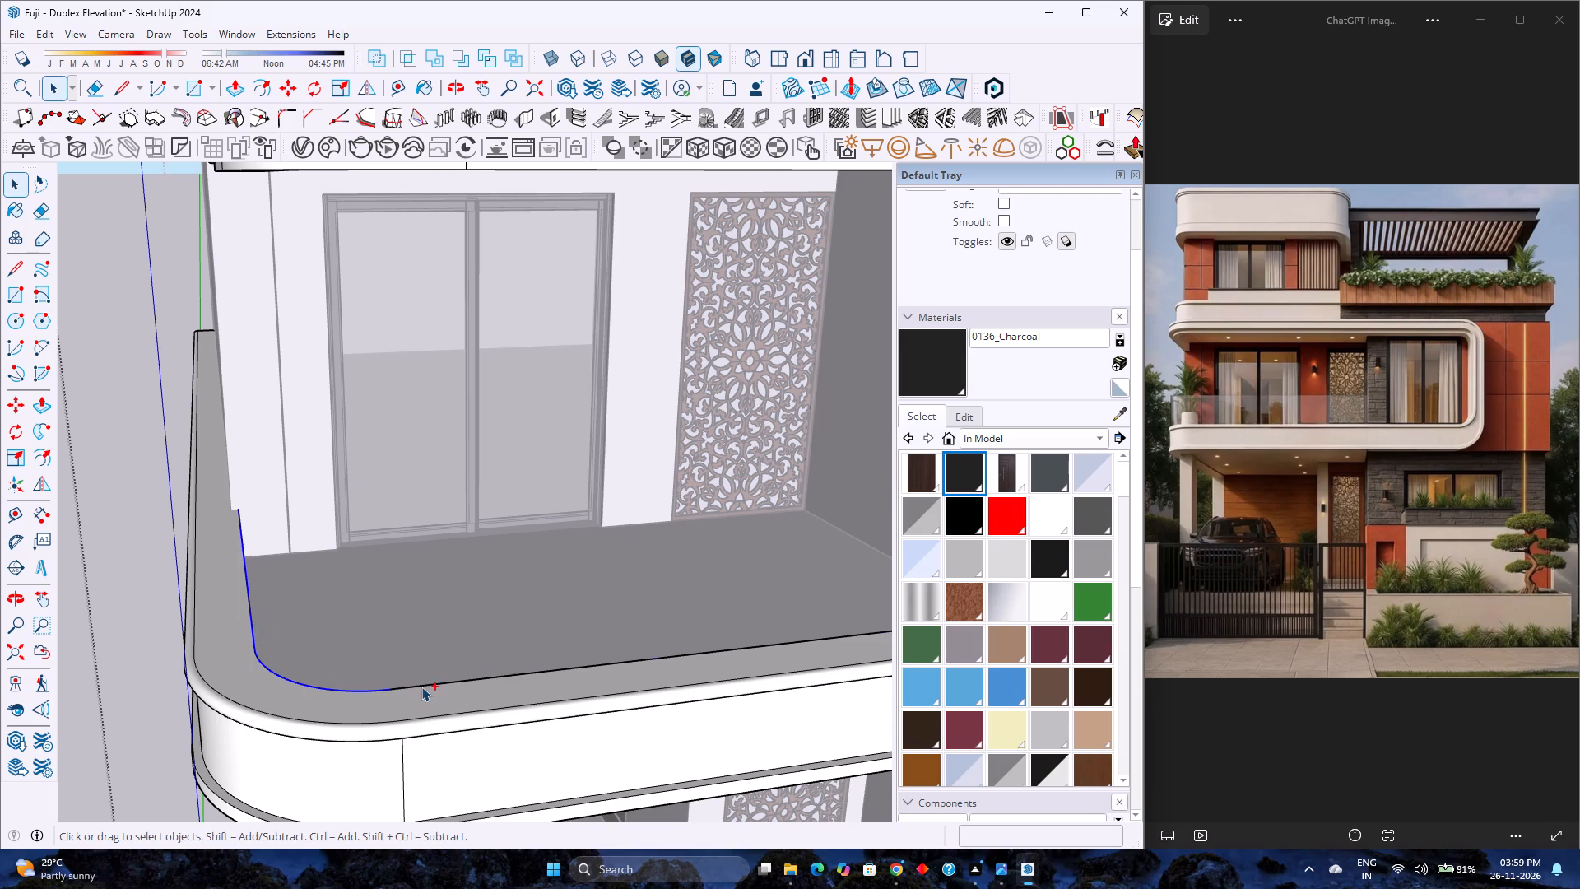
{"action": "scroll", "coordinate": [322, 650], "scroll_direction": "down", "scroll_amount": 15}
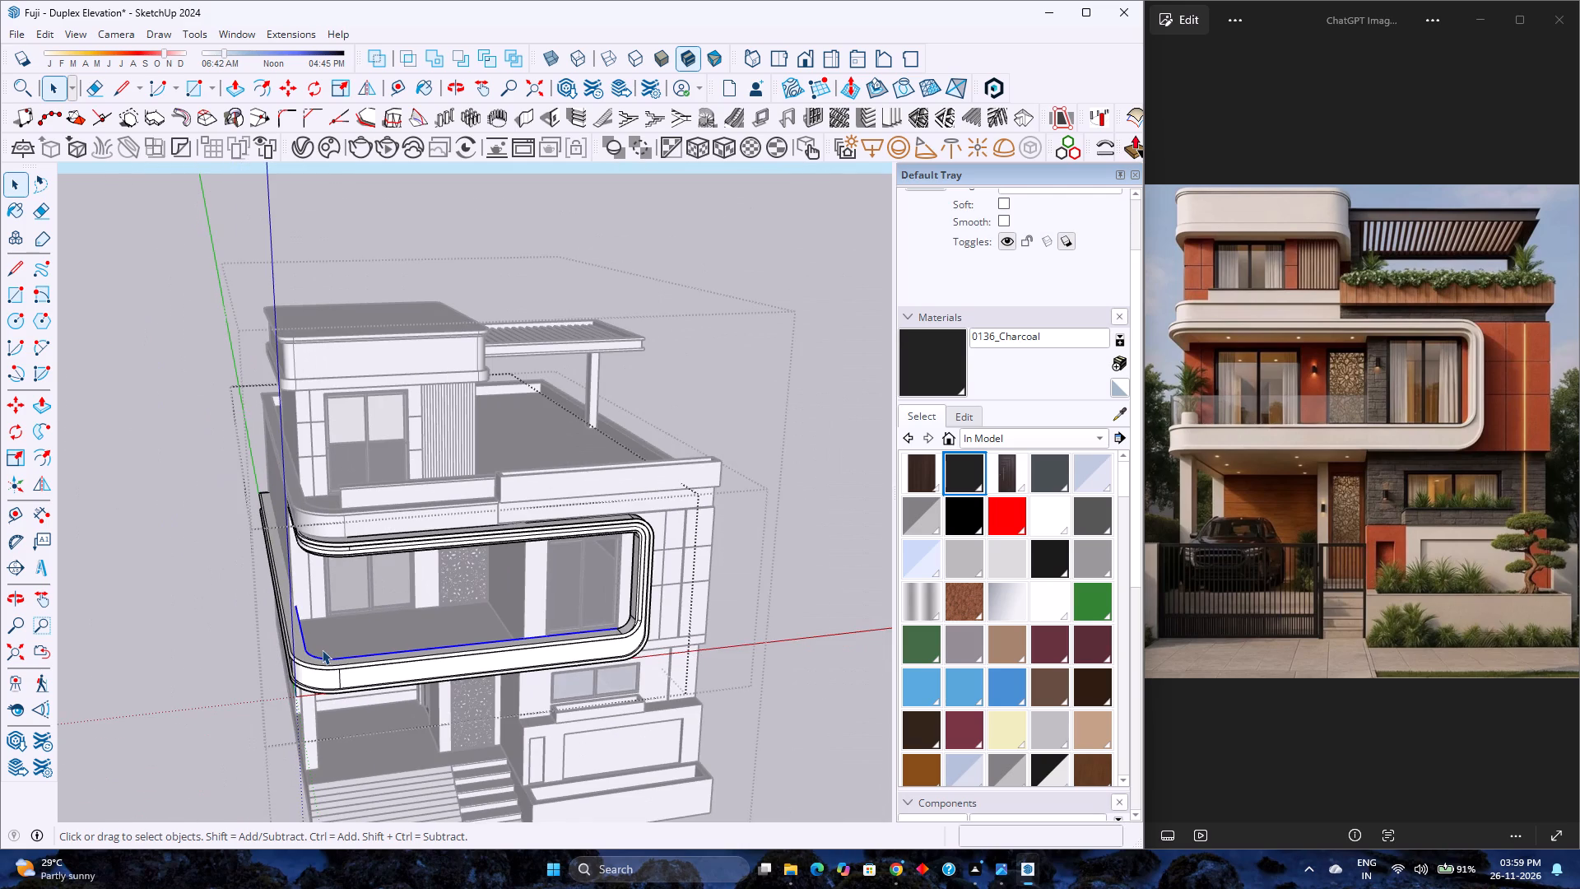
{"action": "key", "text": "m"}
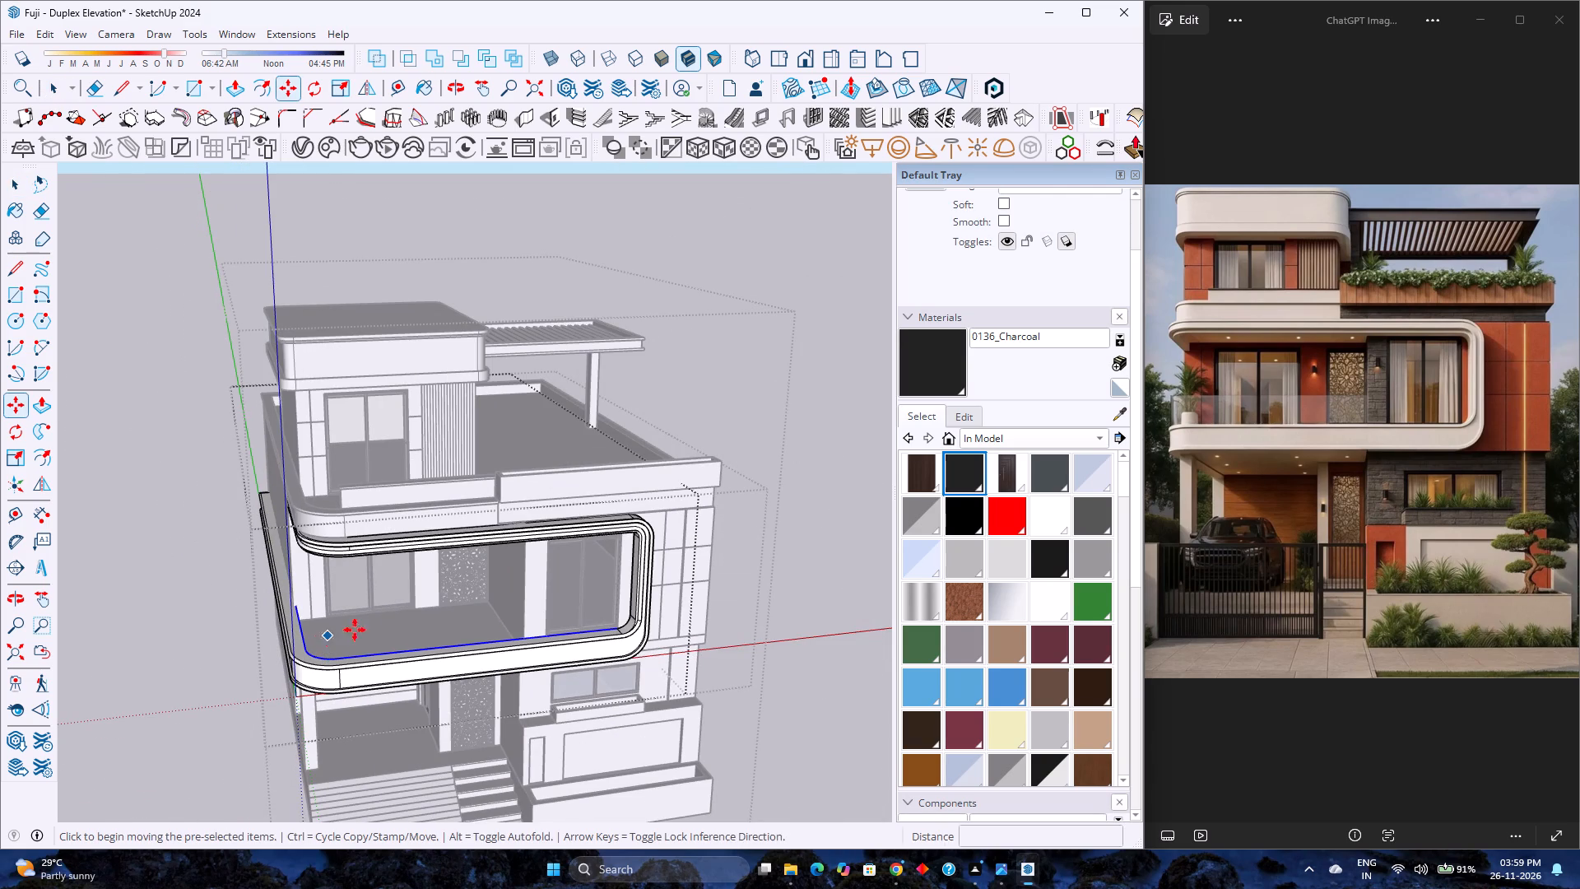
{"action": "left_click", "coordinate": [541, 635]}
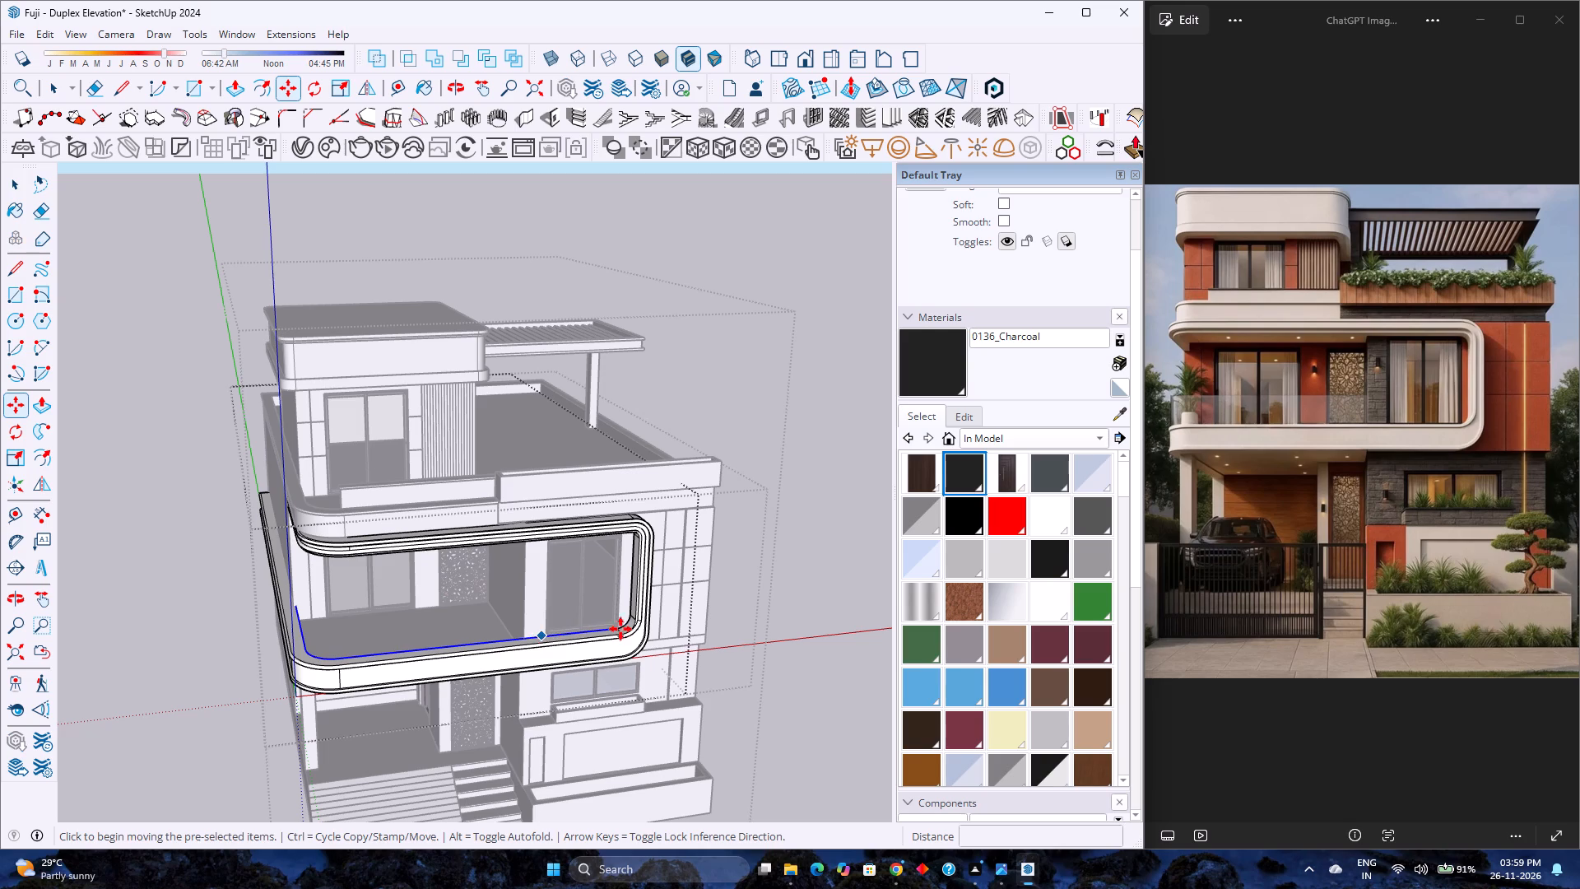
{"action": "scroll", "coordinate": [646, 626], "scroll_direction": "down", "scroll_amount": 5}
{"action": "scroll", "coordinate": [713, 610], "scroll_direction": "down", "scroll_amount": 2}
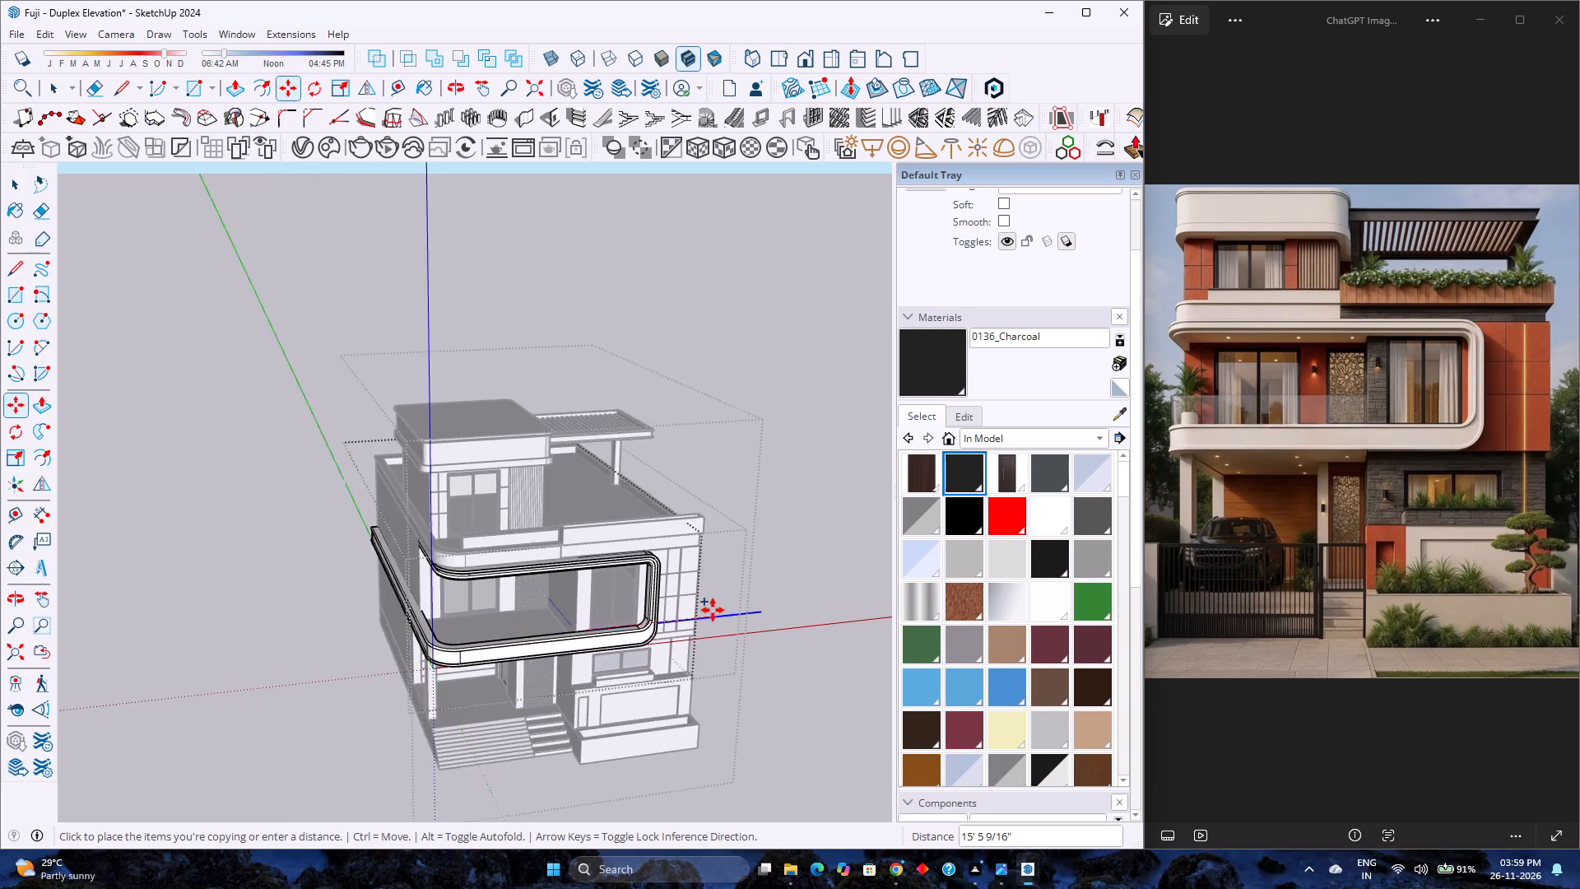
{"action": "scroll", "coordinate": [713, 610], "scroll_direction": "down", "scroll_amount": 4}
{"action": "middle_click_drag", "start_coordinate": [769, 600], "coordinate": [531, 619], "text": "shift"}
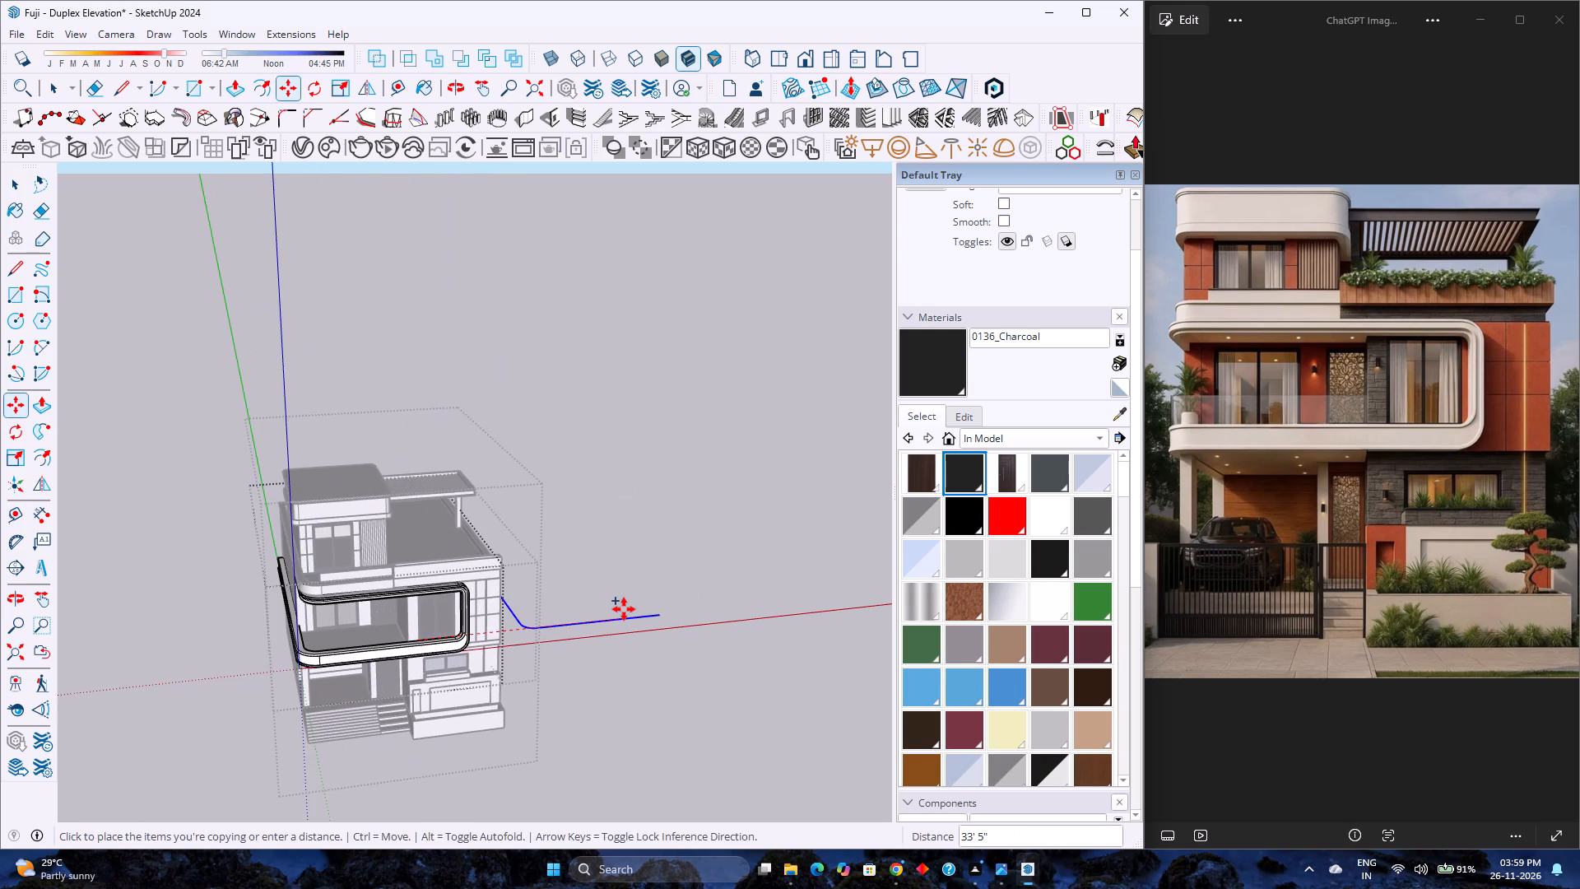
{"action": "key", "text": "Right"}
{"action": "scroll", "coordinate": [633, 607], "scroll_direction": "up", "scroll_amount": 4}
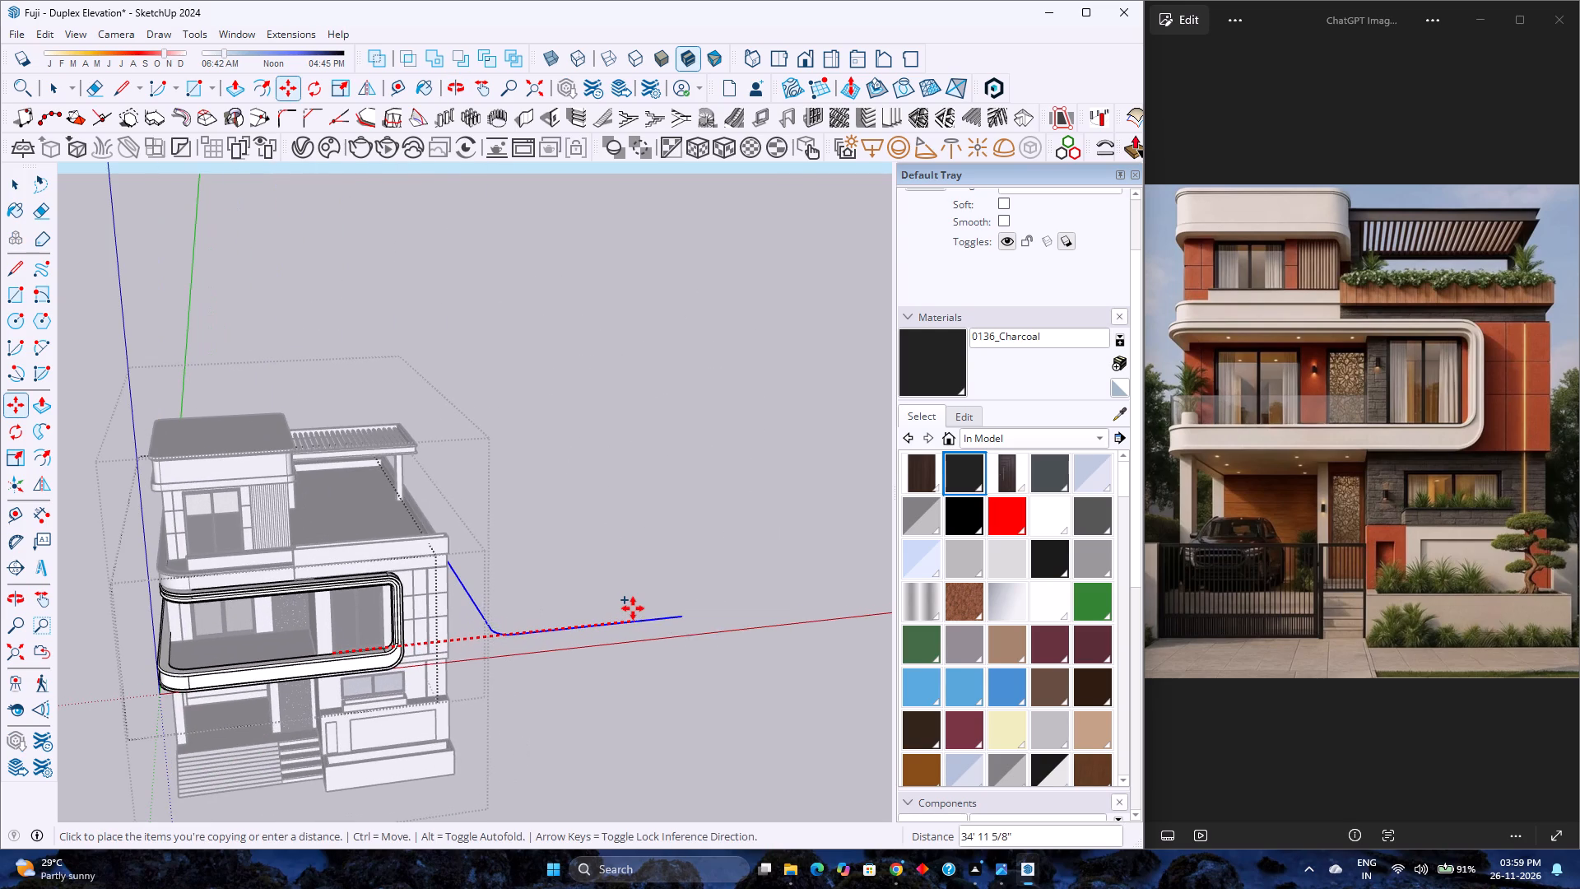
{"action": "type", "text": "35"}
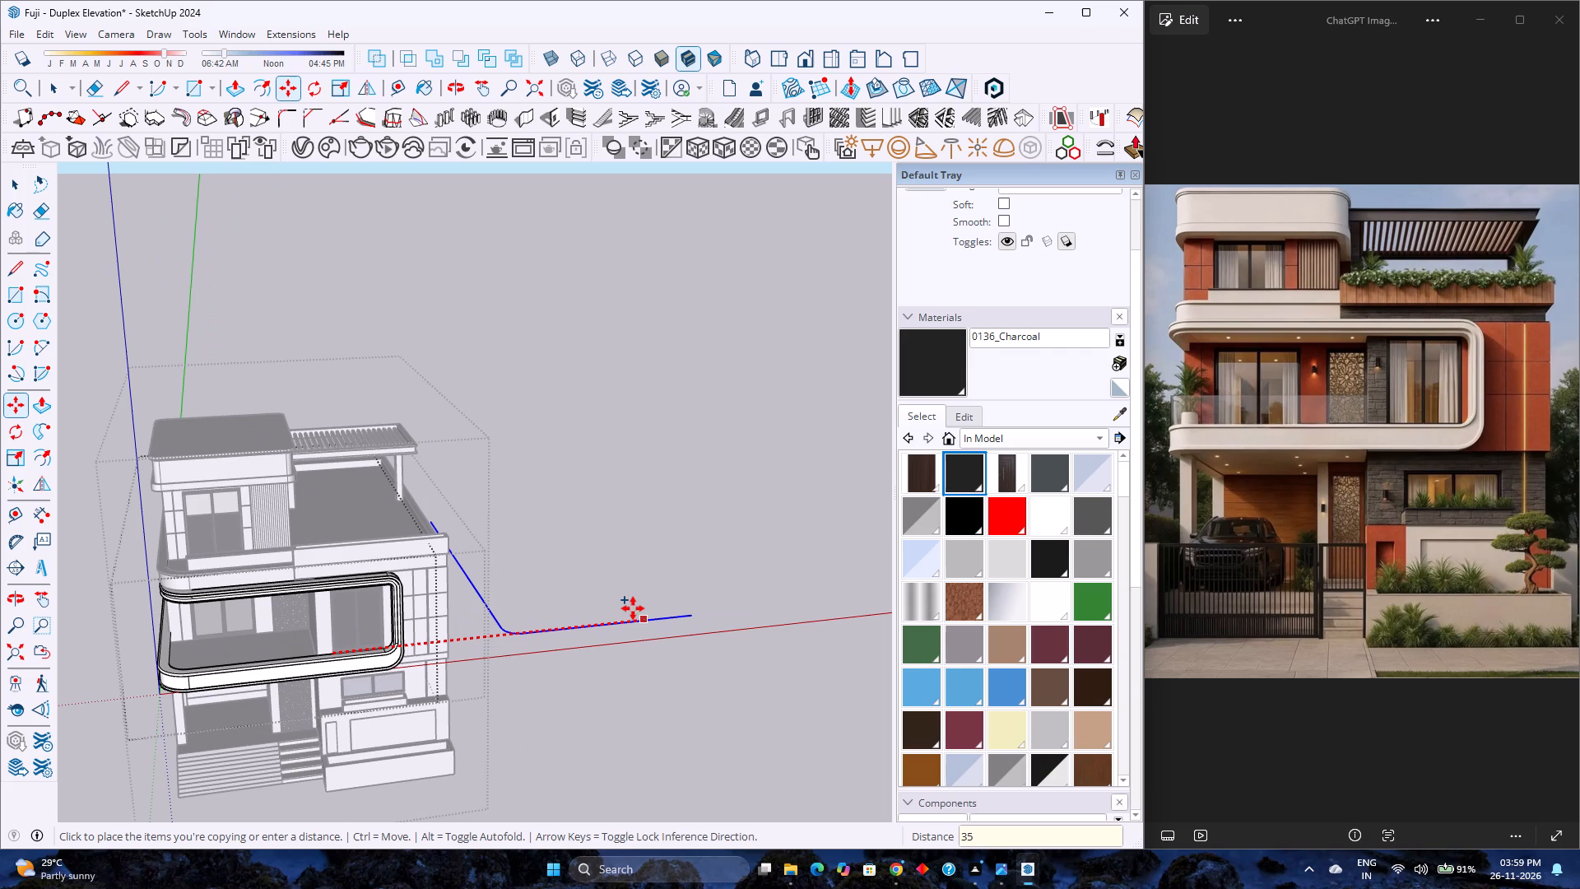
{"action": "key", "text": "apostrophe"}
{"action": "key", "text": "Return"}
{"action": "scroll", "coordinate": [587, 625], "scroll_direction": "up", "scroll_amount": 4}
{"action": "scroll", "coordinate": [587, 625], "scroll_direction": "down", "scroll_amount": 3}
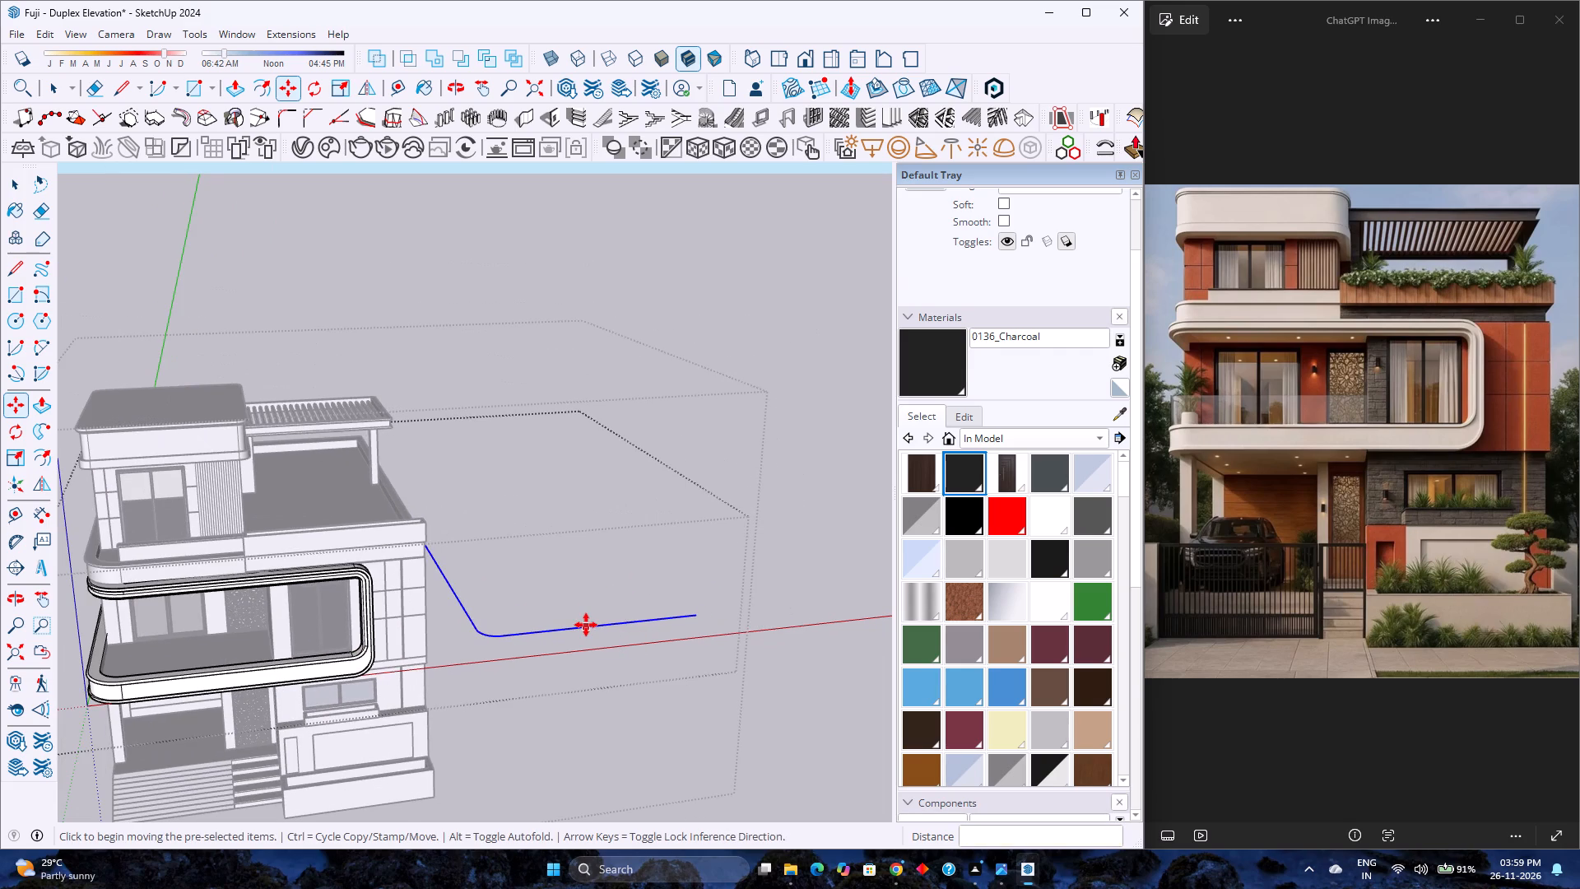
{"action": "key", "text": "space"}
Offset the copied balcony edge path outward twice, by 3" and by 5".
{"action": "scroll", "coordinate": [586, 625], "scroll_direction": "up", "scroll_amount": 3}
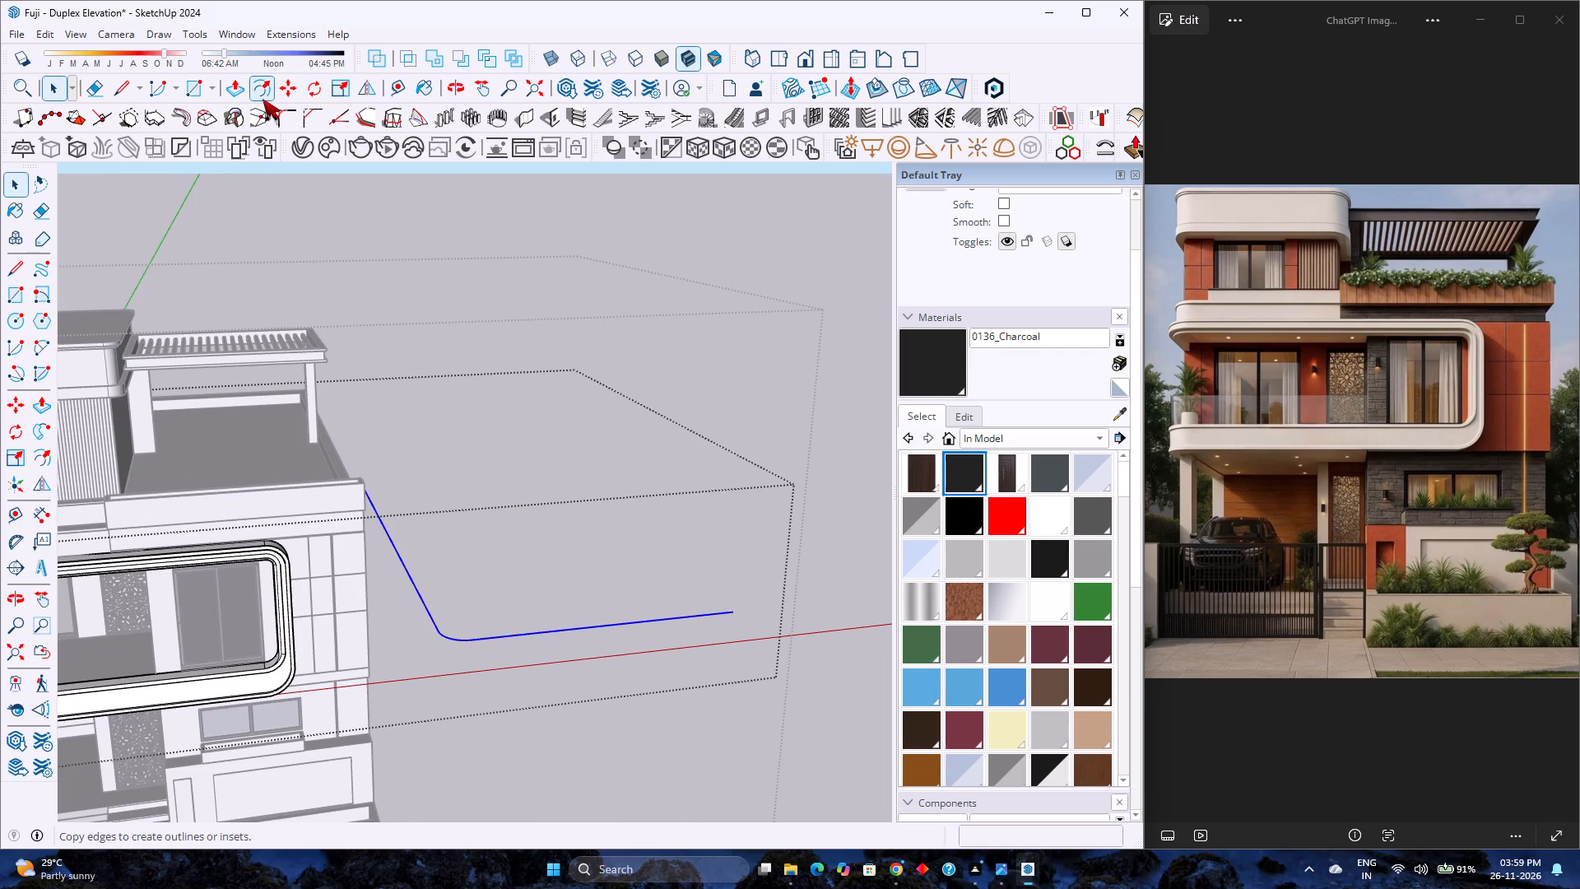
{"action": "left_click", "coordinate": [263, 99]}
{"action": "left_click", "coordinate": [571, 631]}
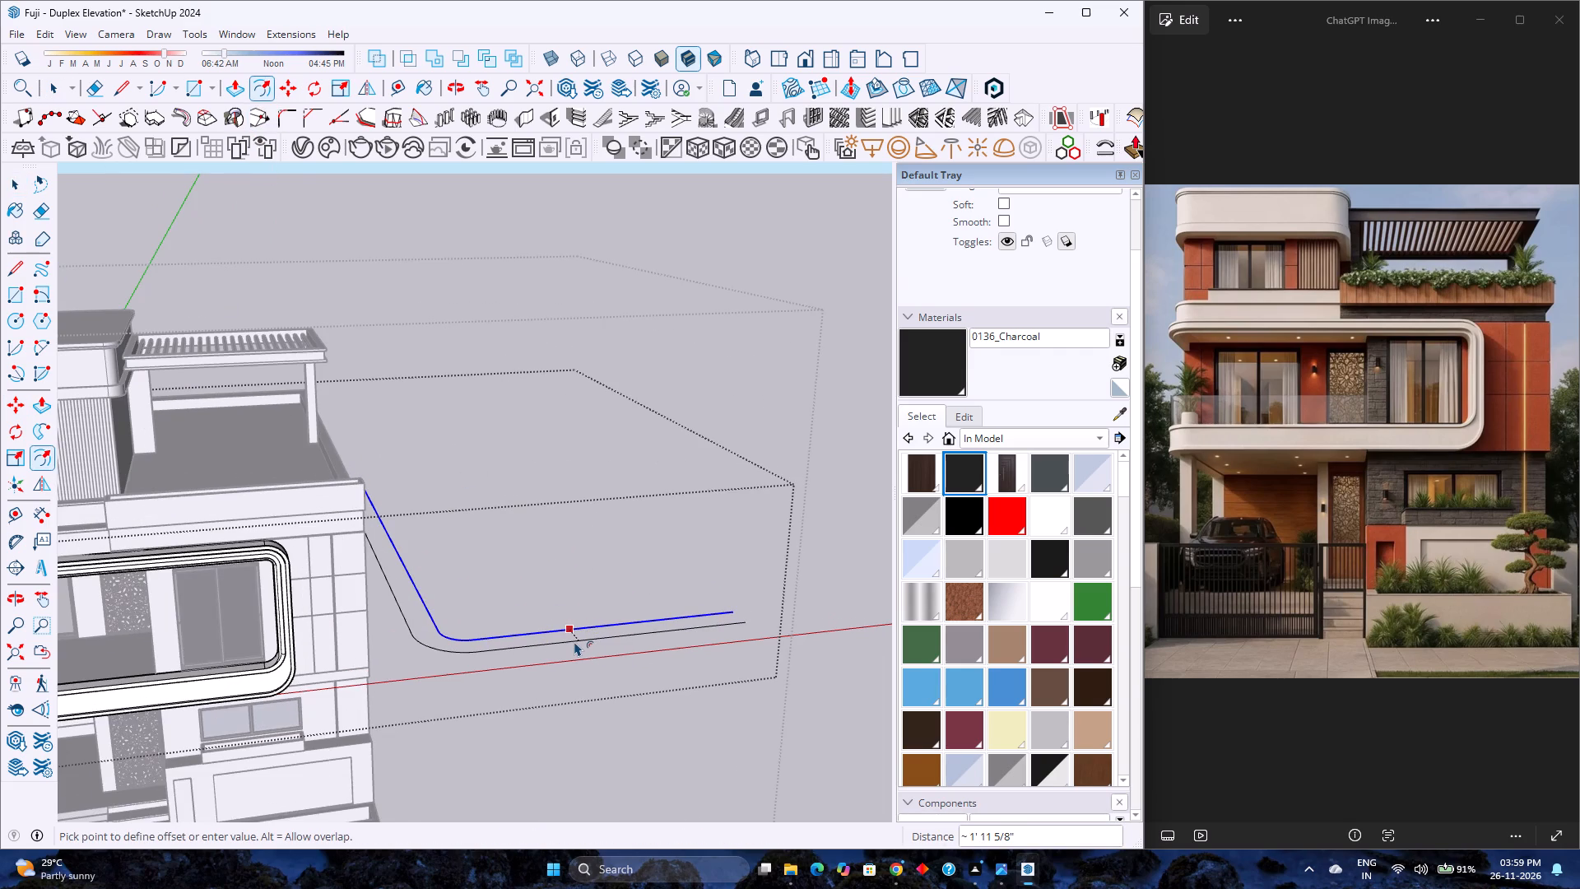
{"action": "key", "text": "2"}
{"action": "key", "text": "Return"}
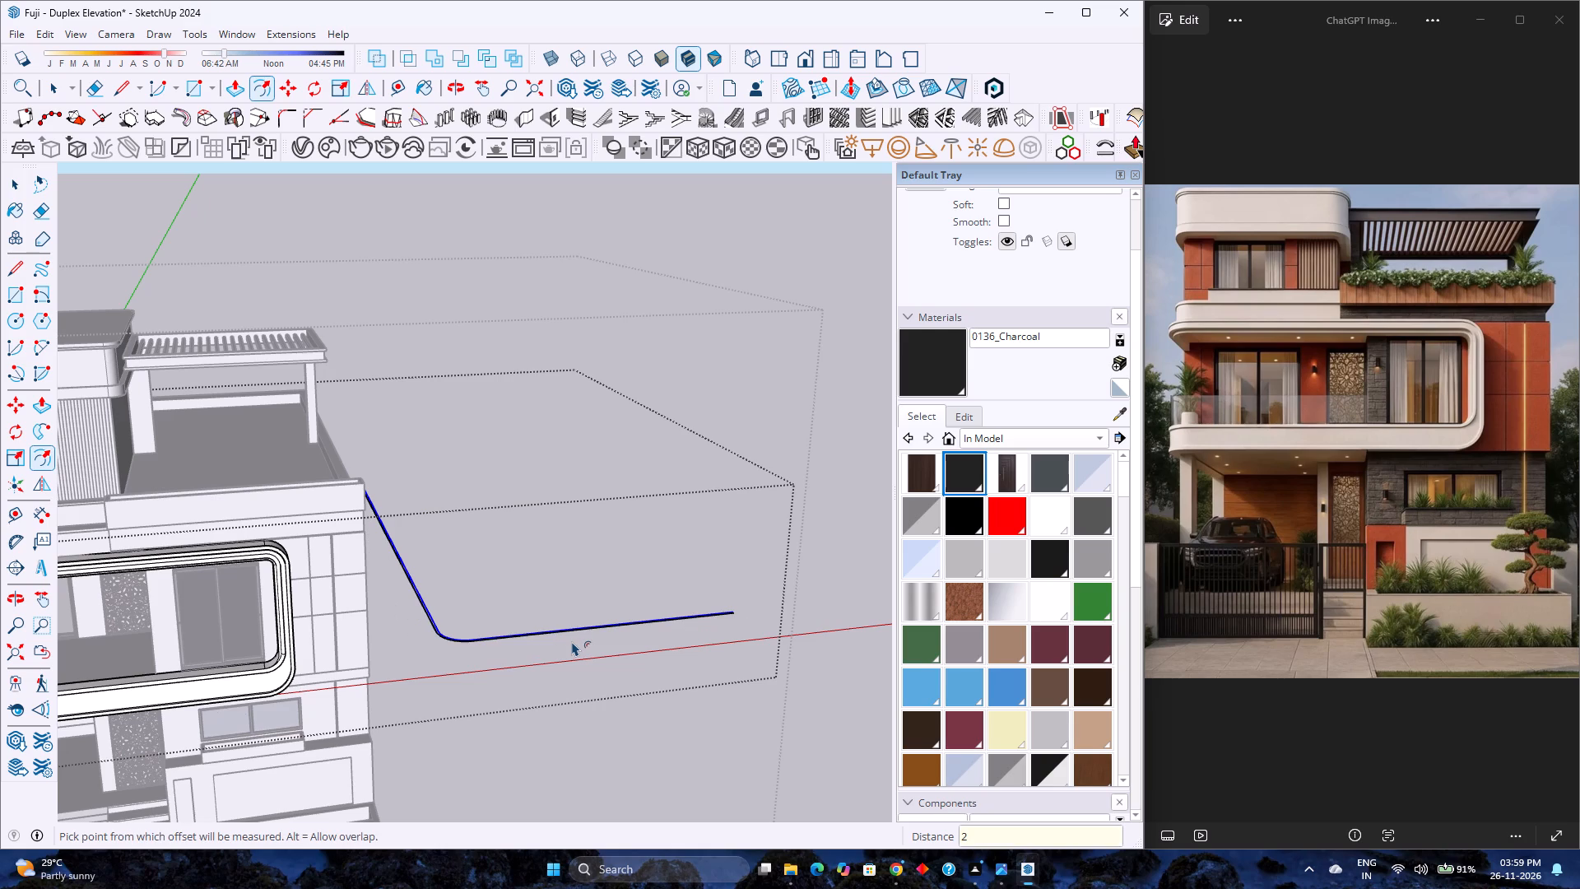
{"action": "key", "text": "3"}
{"action": "key", "text": "Return"}
{"action": "scroll", "coordinate": [571, 641], "scroll_direction": "up", "scroll_amount": 4}
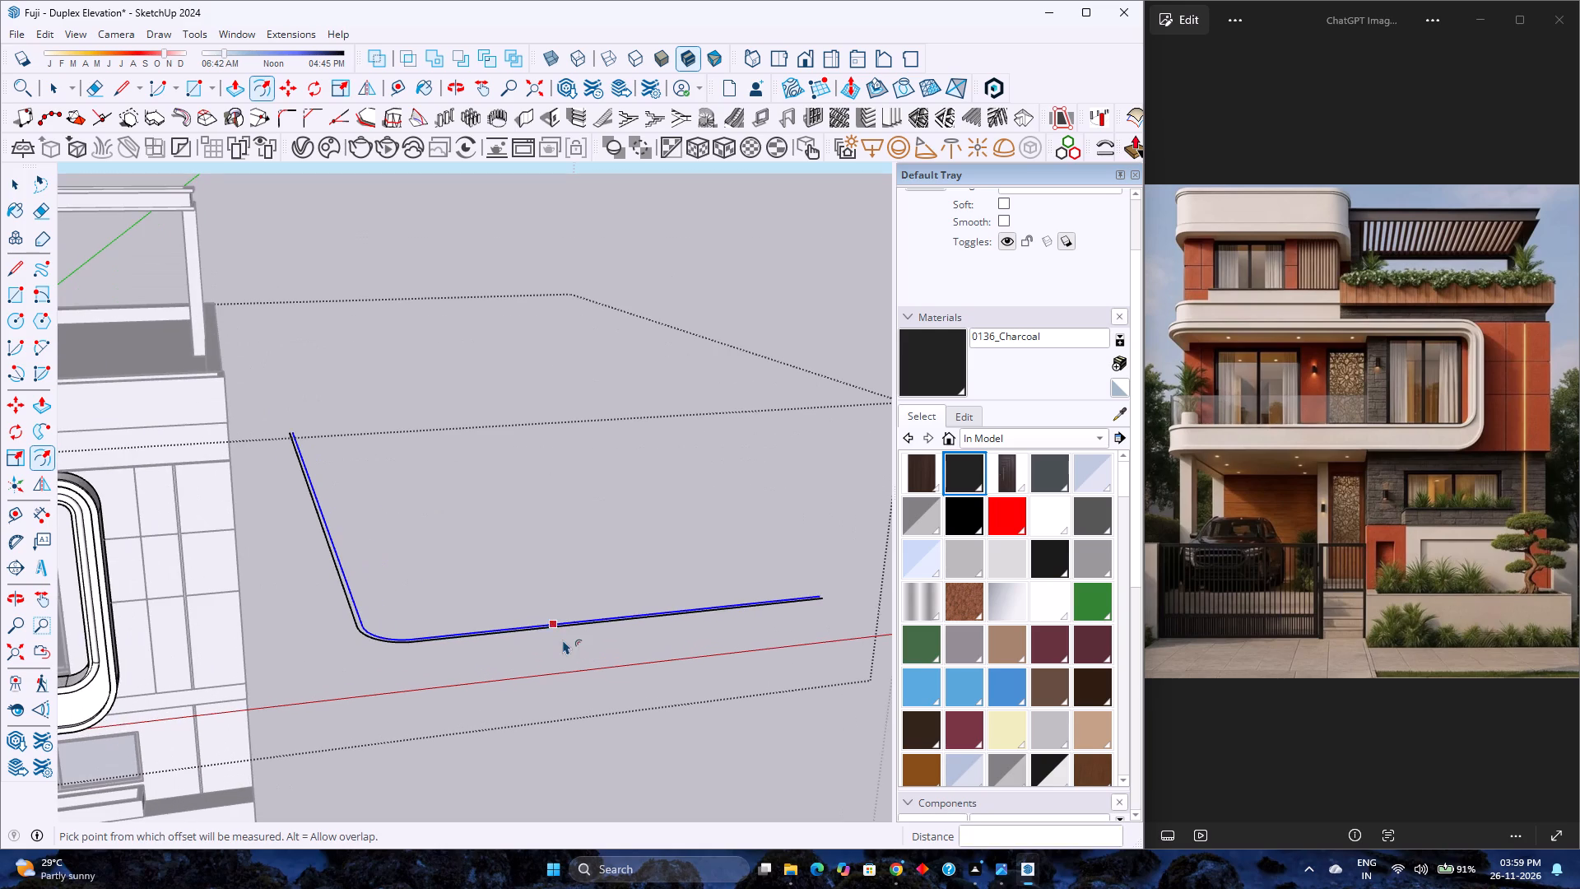
{"action": "left_click", "coordinate": [527, 634]}
{"action": "key", "text": "5"}
{"action": "key", "text": "Return"}
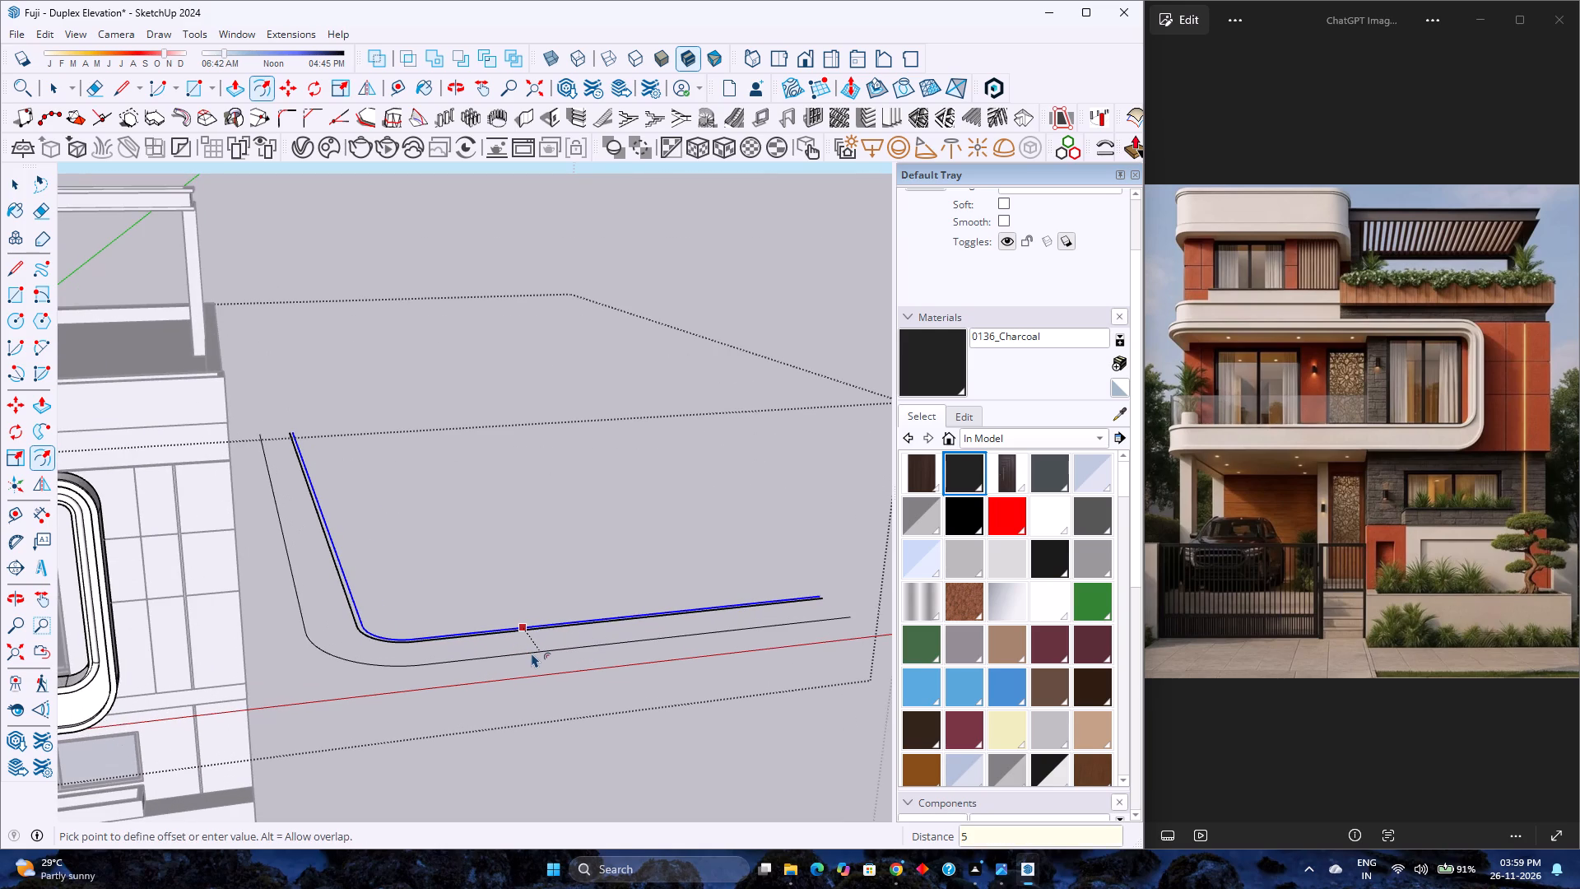
{"action": "key", "text": "space"}
Delete the innermost copied path, keeping only its two offset paths.
{"action": "scroll", "coordinate": [361, 622], "scroll_direction": "up", "scroll_amount": 3}
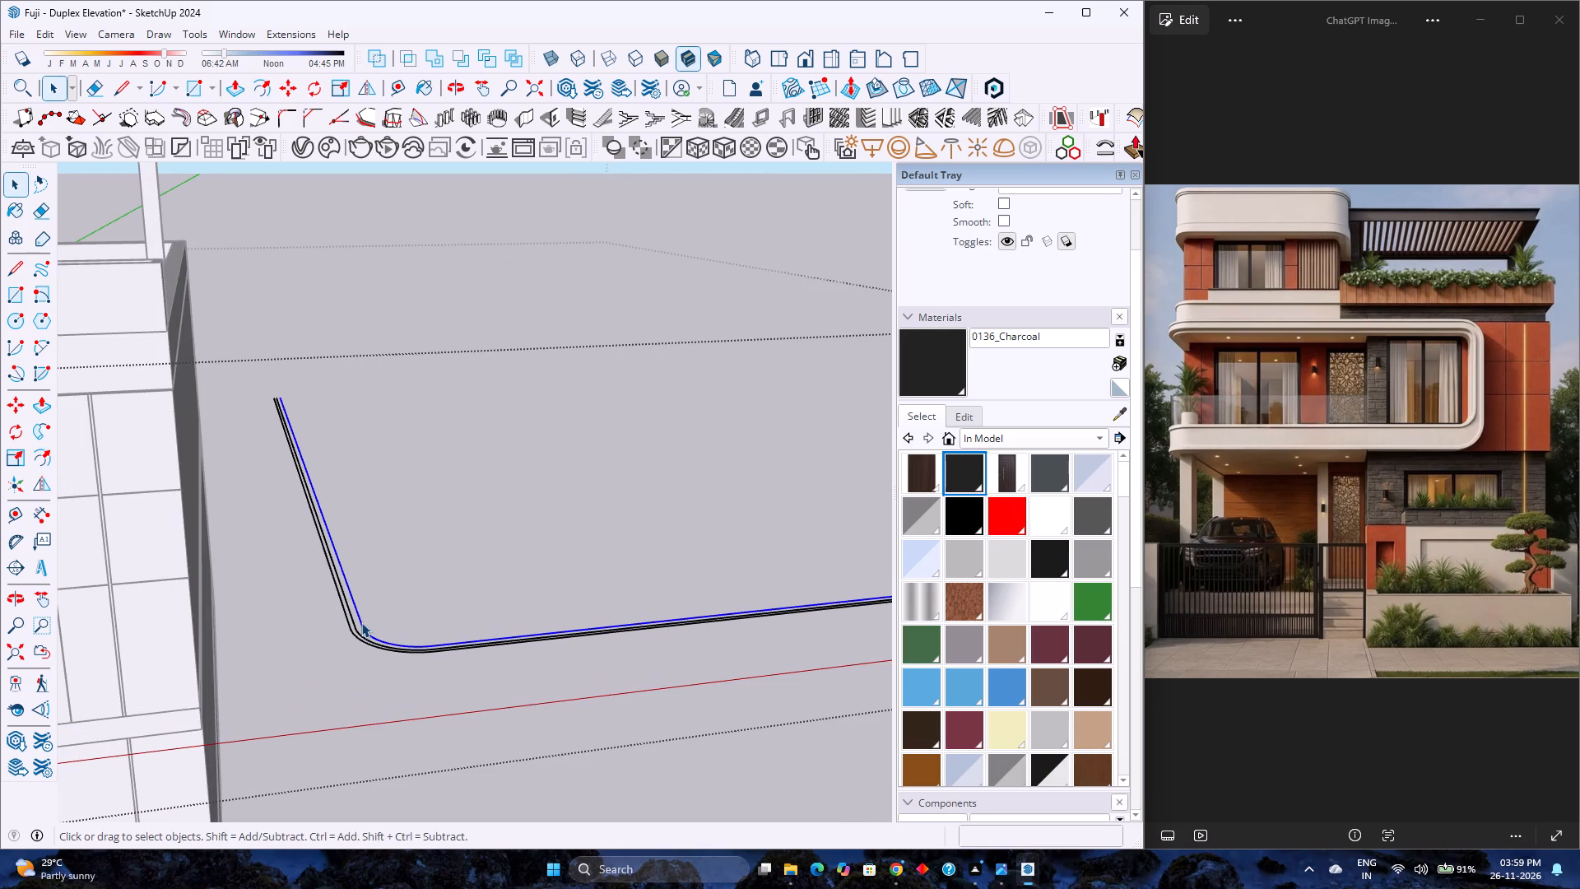
{"action": "key", "text": "Delete"}
Draw a short line joining the two offset paths at the free end of the front run.
{"action": "scroll", "coordinate": [366, 616], "scroll_direction": "down", "scroll_amount": 7}
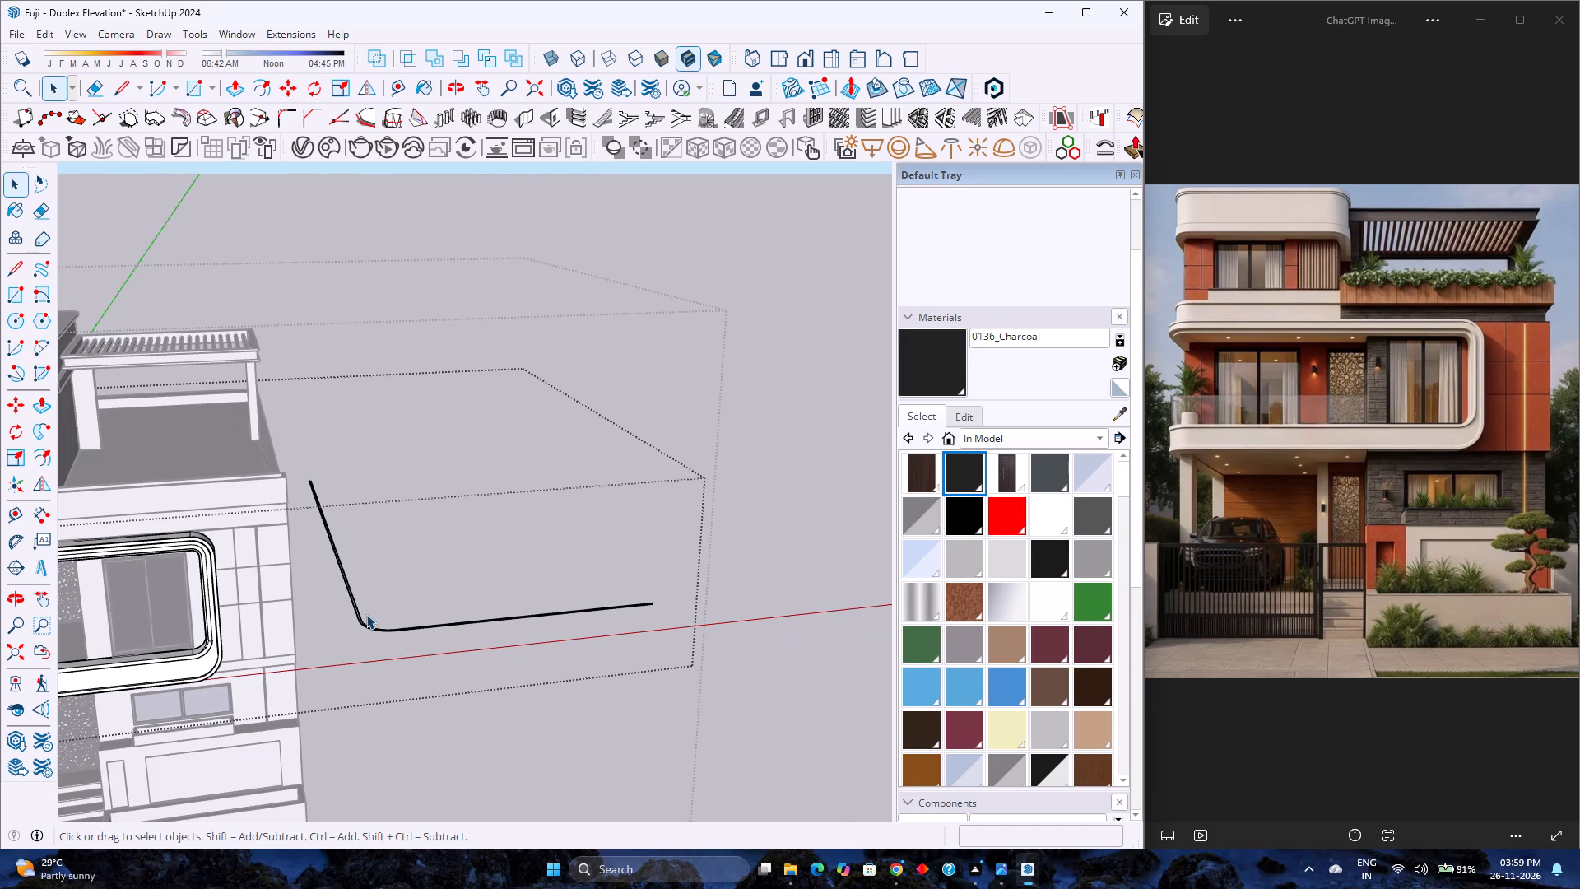
{"action": "middle_click_drag", "start_coordinate": [423, 605], "coordinate": [272, 727]}
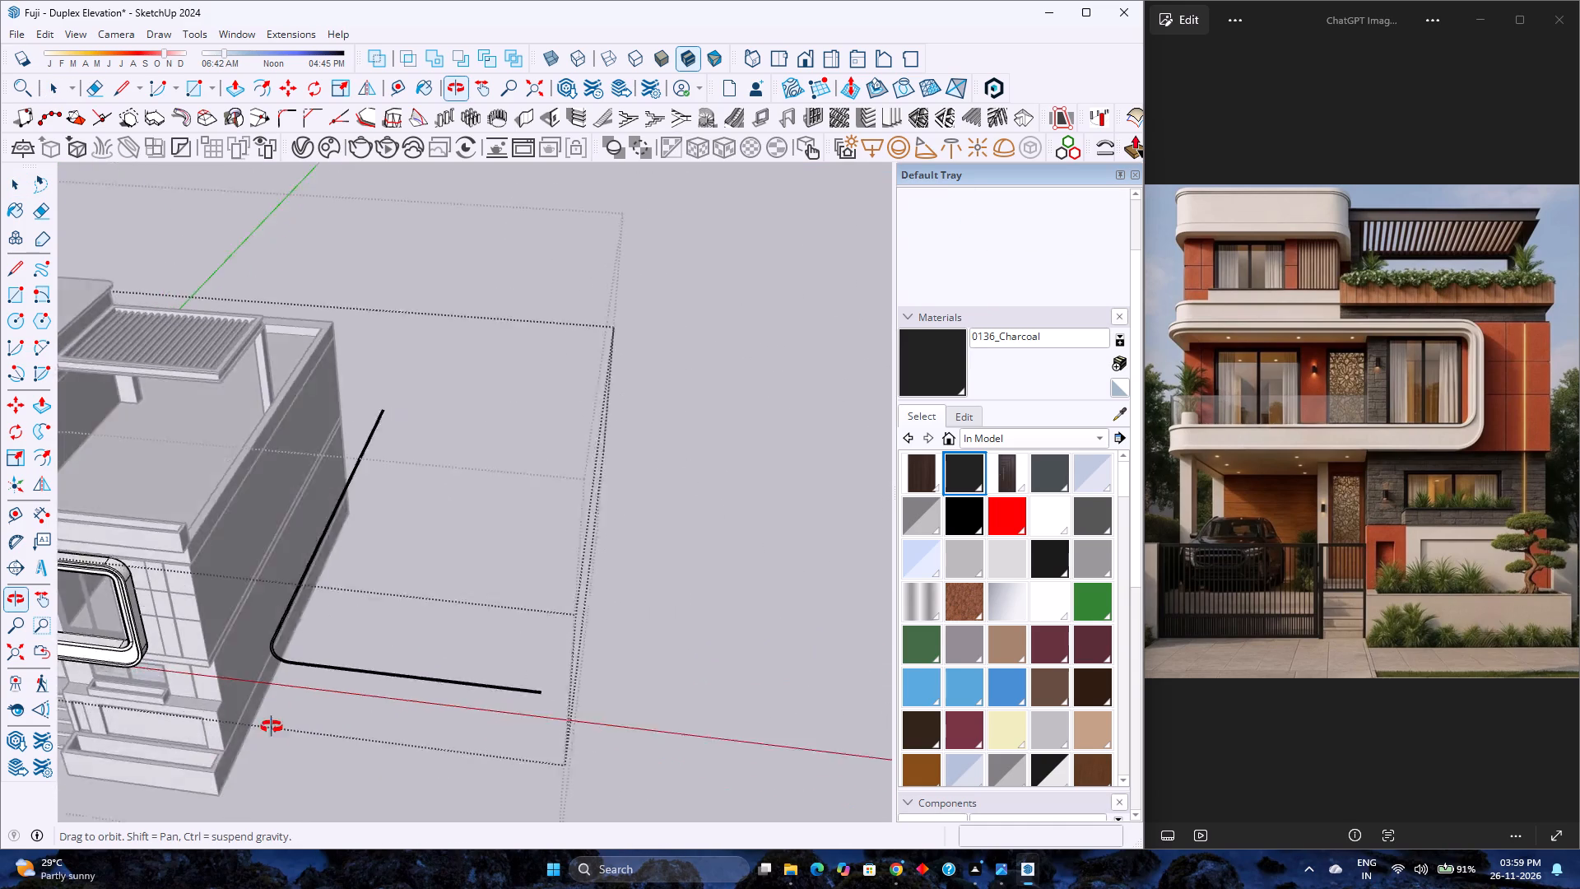
{"action": "middle_click_drag", "start_coordinate": [272, 727], "coordinate": [337, 699]}
{"action": "scroll", "coordinate": [401, 696], "scroll_direction": "up", "scroll_amount": 1}
{"action": "scroll", "coordinate": [401, 696], "scroll_direction": "down", "scroll_amount": 5}
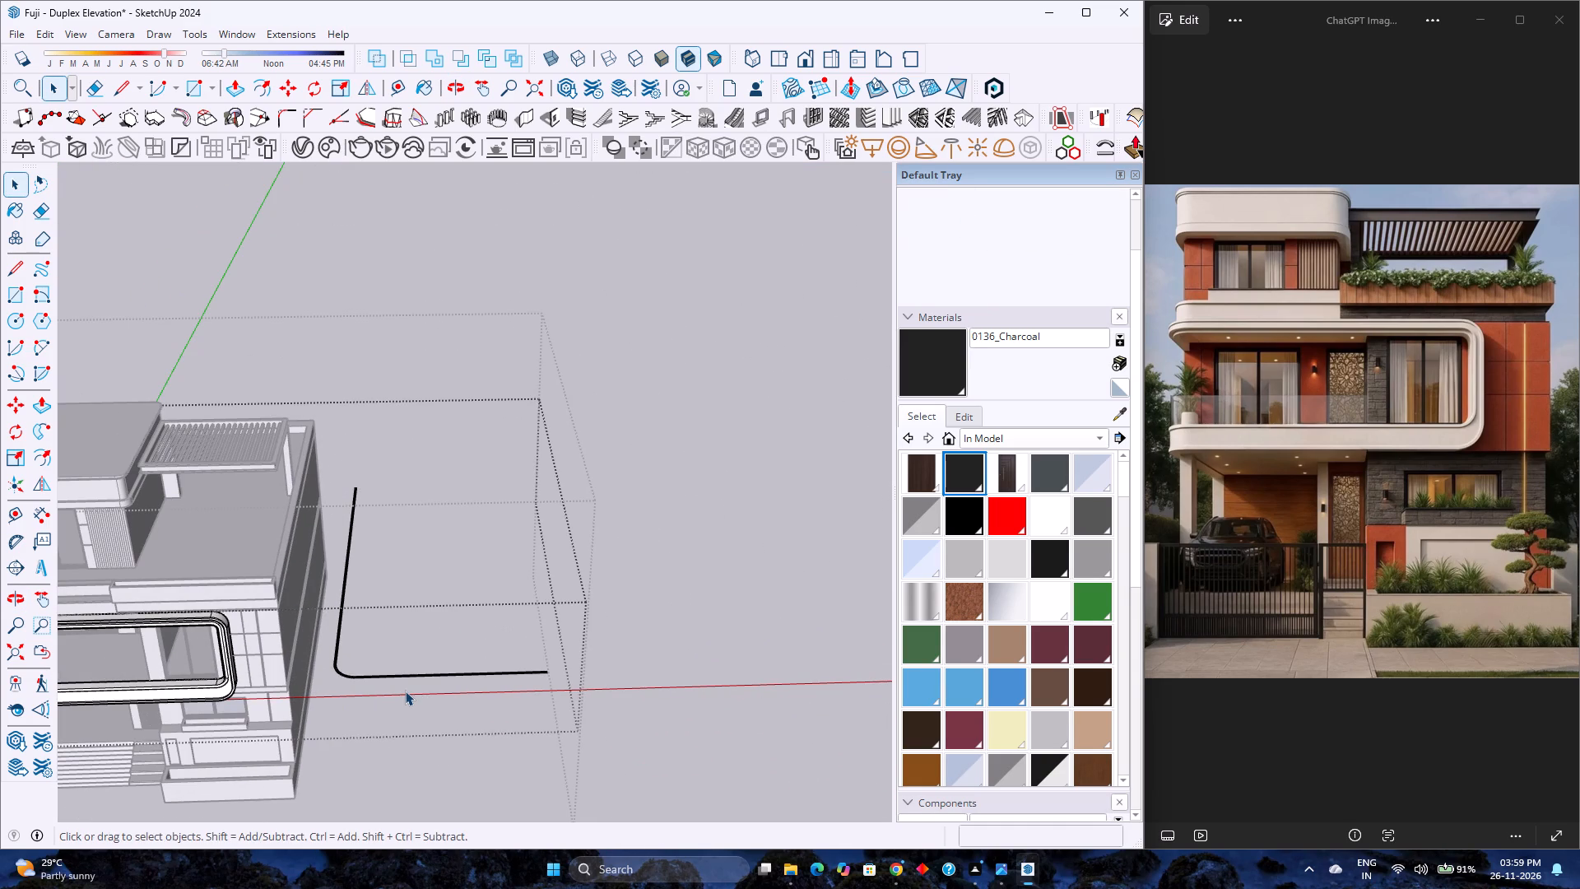
{"action": "key", "text": "l"}
{"action": "scroll", "coordinate": [567, 684], "scroll_direction": "up", "scroll_amount": 5}
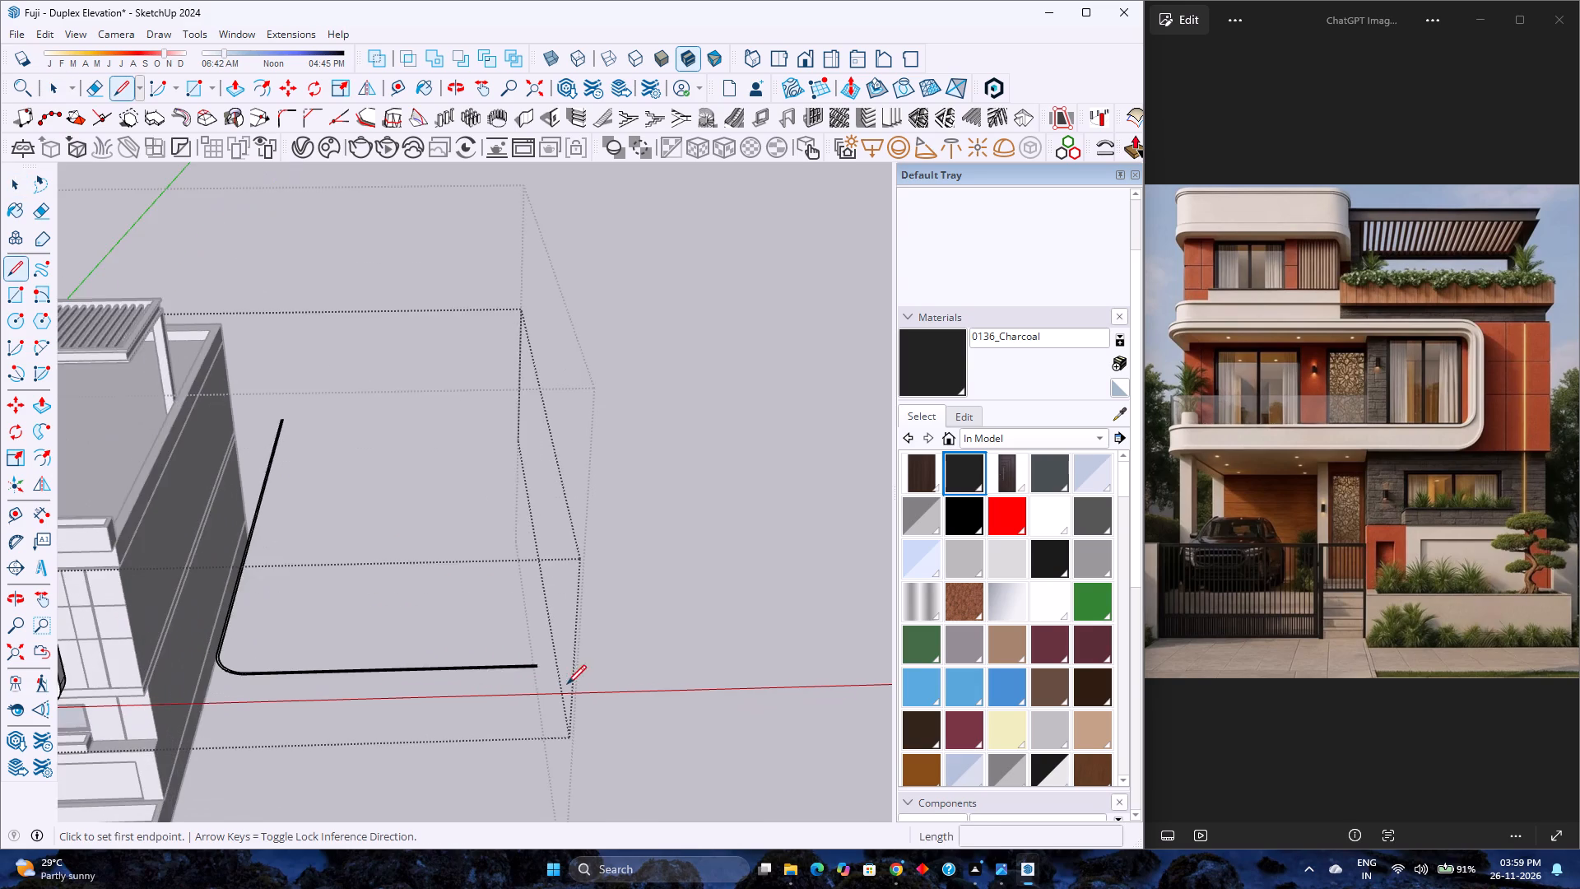
{"action": "scroll", "coordinate": [555, 684], "scroll_direction": "up", "scroll_amount": 8}
{"action": "scroll", "coordinate": [532, 662], "scroll_direction": "down", "scroll_amount": 1}
{"action": "scroll", "coordinate": [532, 662], "scroll_direction": "up", "scroll_amount": 5}
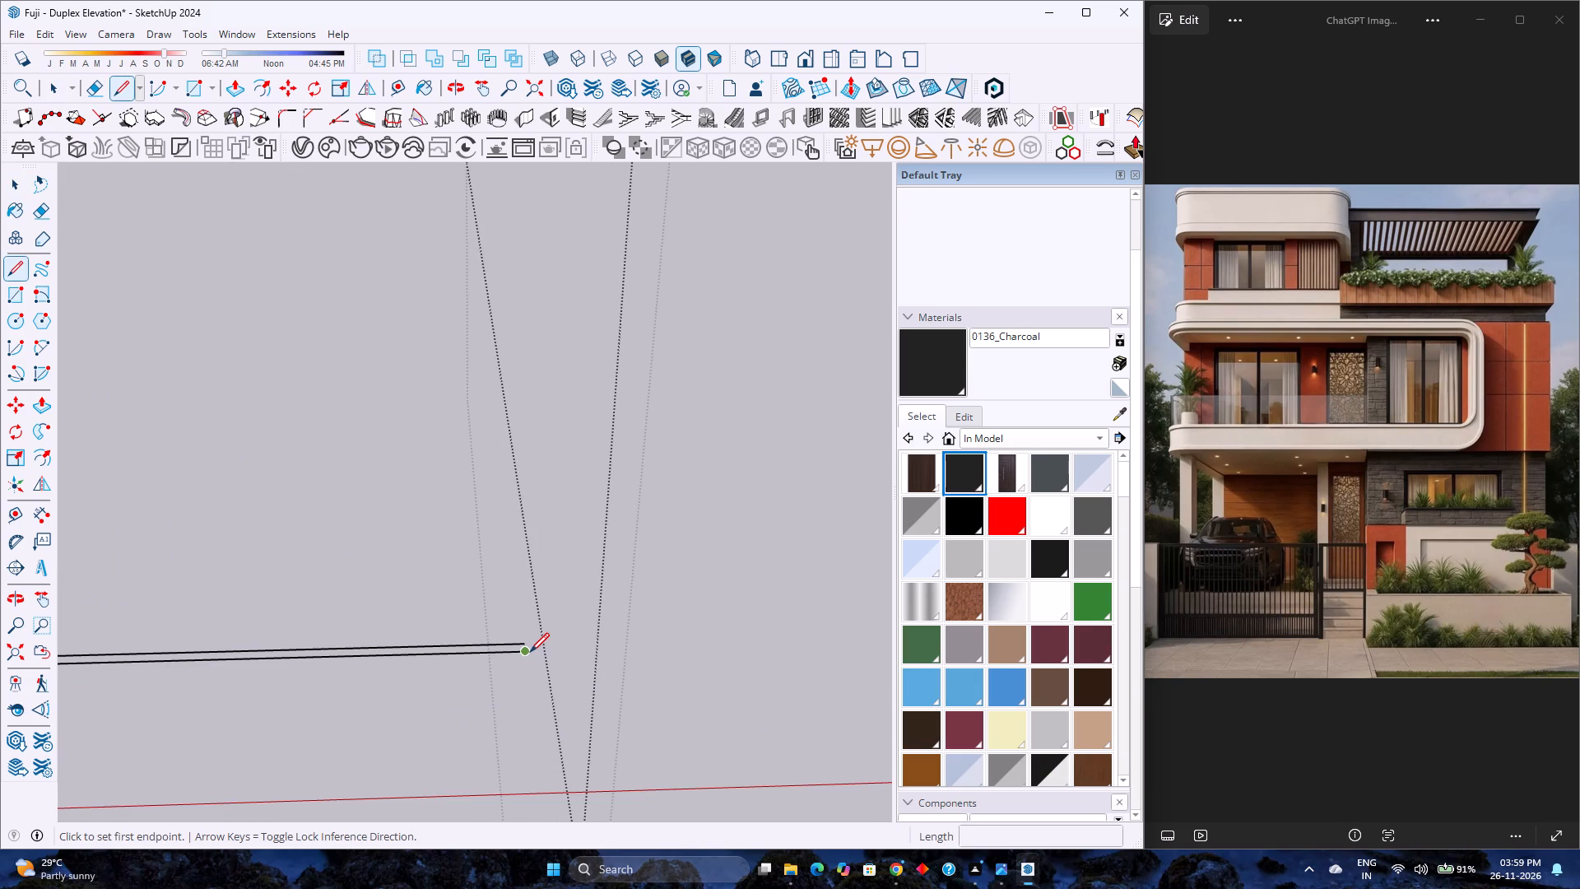
{"action": "left_click", "coordinate": [530, 652]}
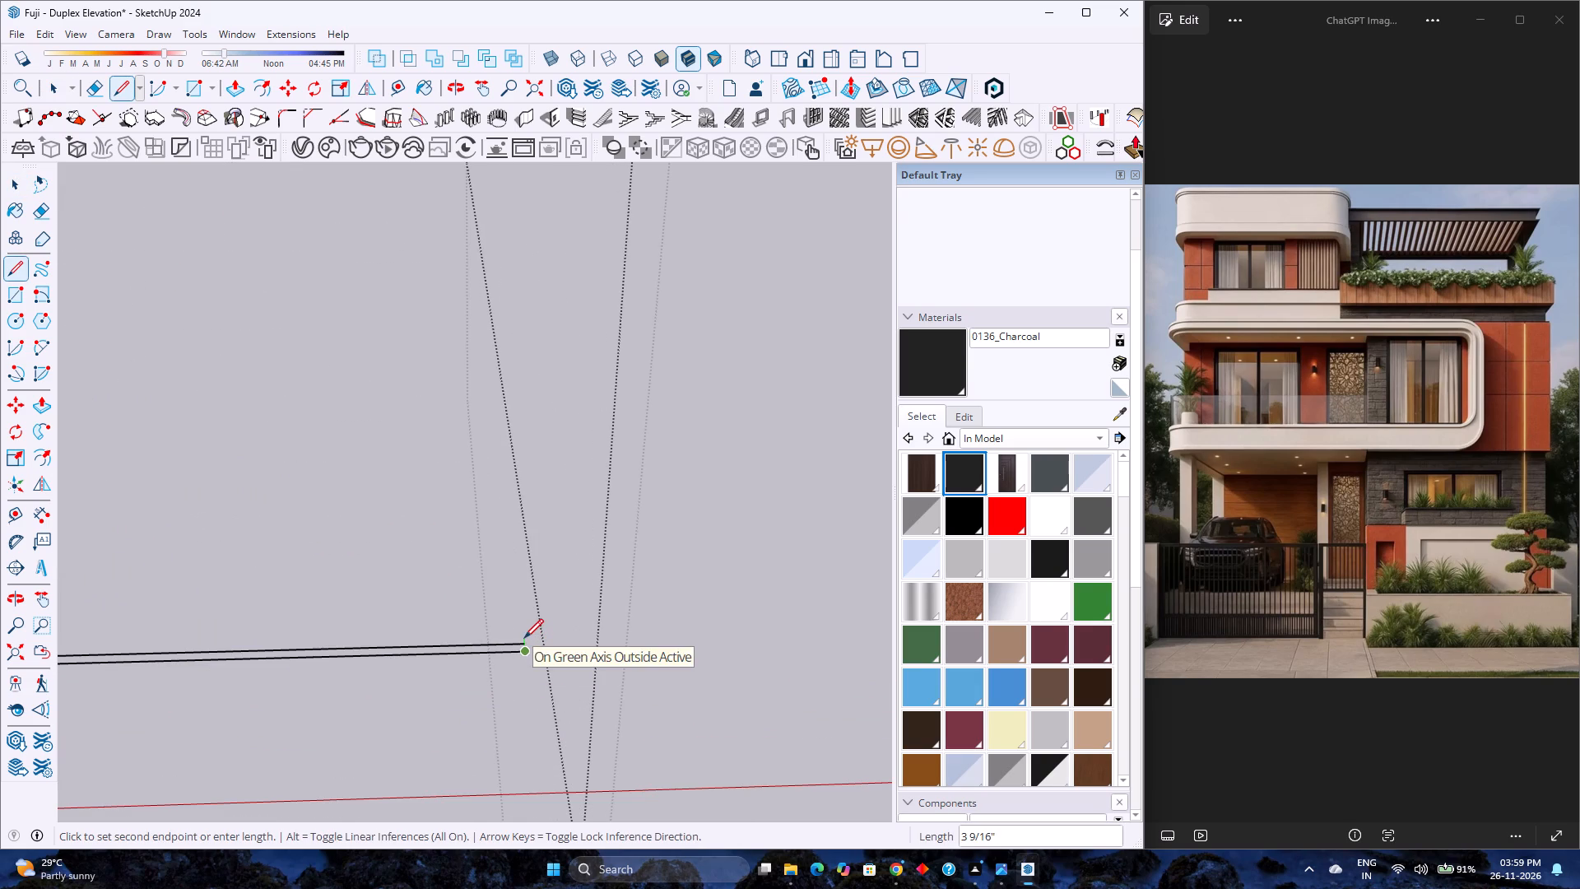
{"action": "scroll", "coordinate": [524, 638], "scroll_direction": "up", "scroll_amount": 5}
{"action": "left_click", "coordinate": [527, 655]}
{"action": "scroll", "coordinate": [527, 654], "scroll_direction": "down", "scroll_amount": 7}
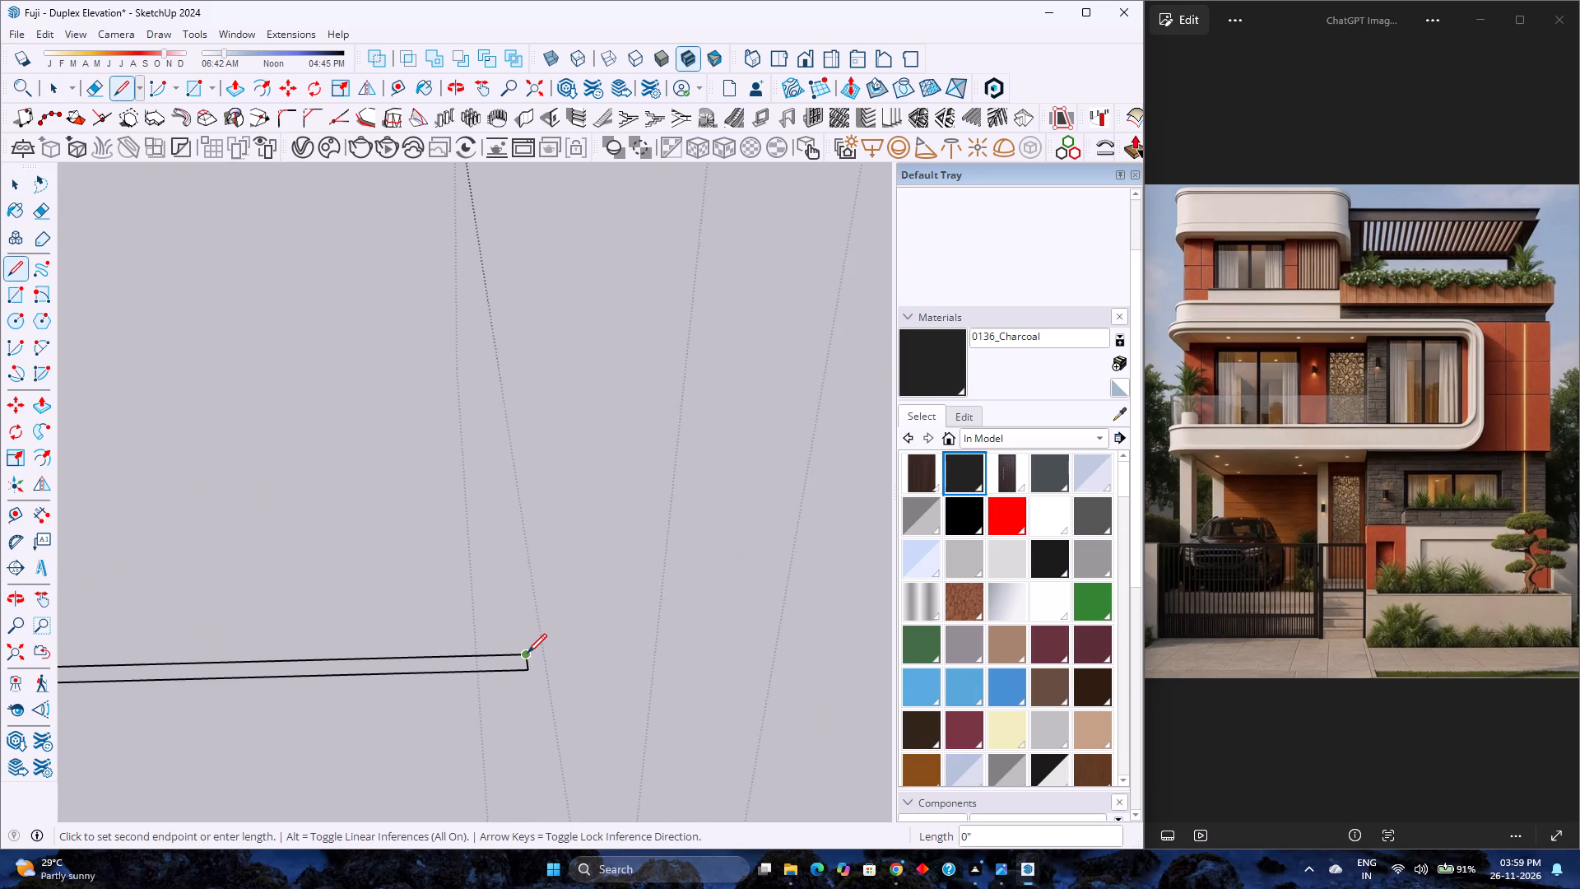
{"action": "scroll", "coordinate": [527, 653], "scroll_direction": "down", "scroll_amount": 3}
{"action": "key", "text": "Escape"}
Draw a 2" line across the two offset paths partway along the side run to close the strip.
{"action": "scroll", "coordinate": [527, 649], "scroll_direction": "down", "scroll_amount": 20}
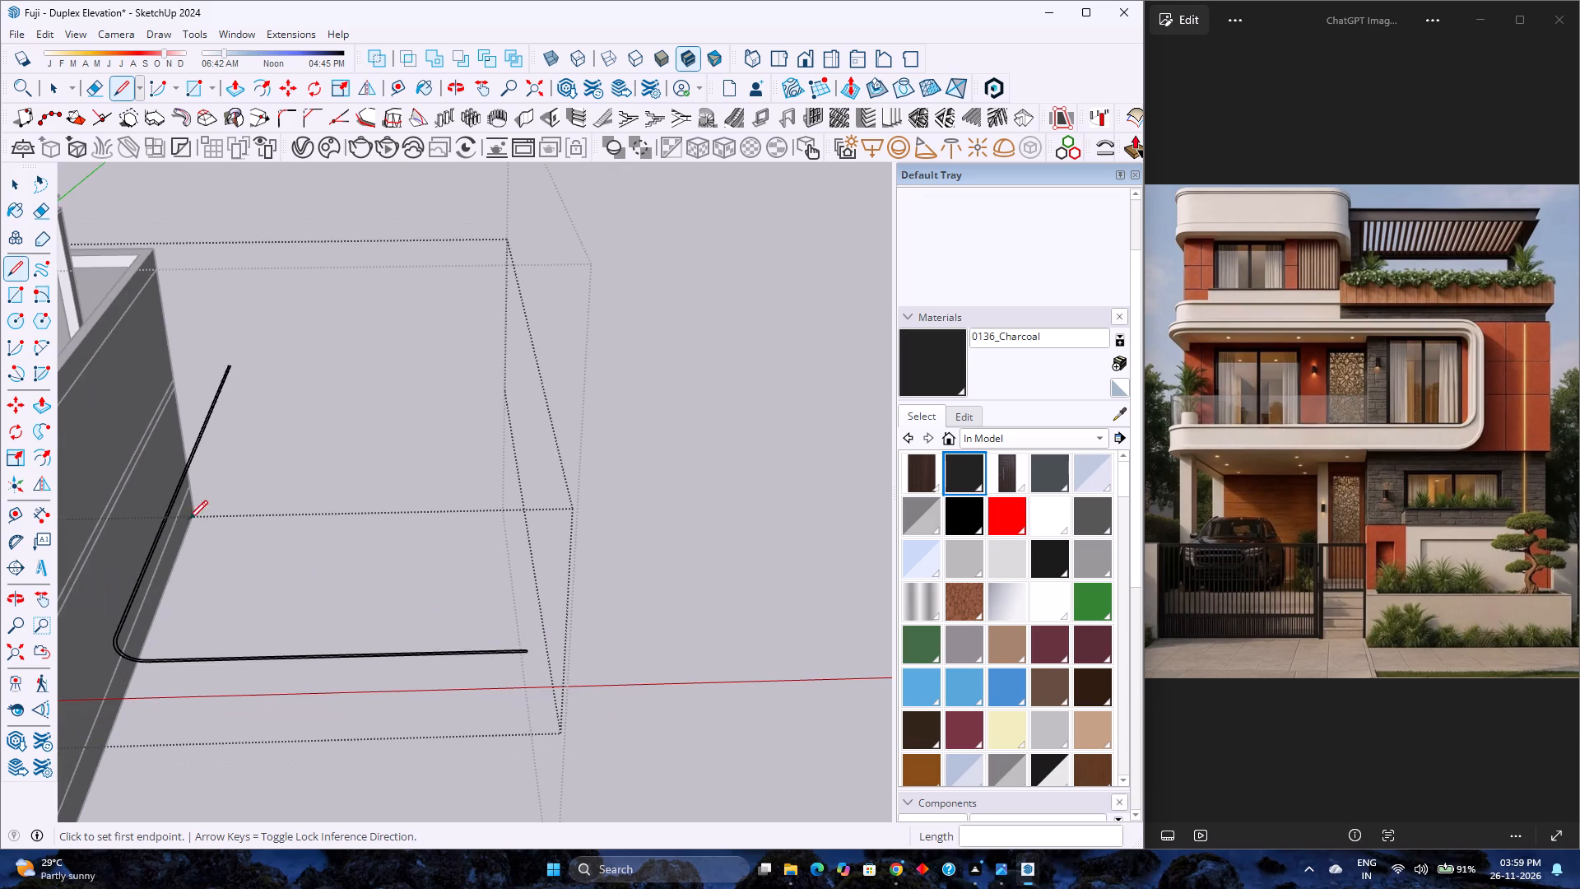
{"action": "scroll", "coordinate": [180, 493], "scroll_direction": "up", "scroll_amount": 7}
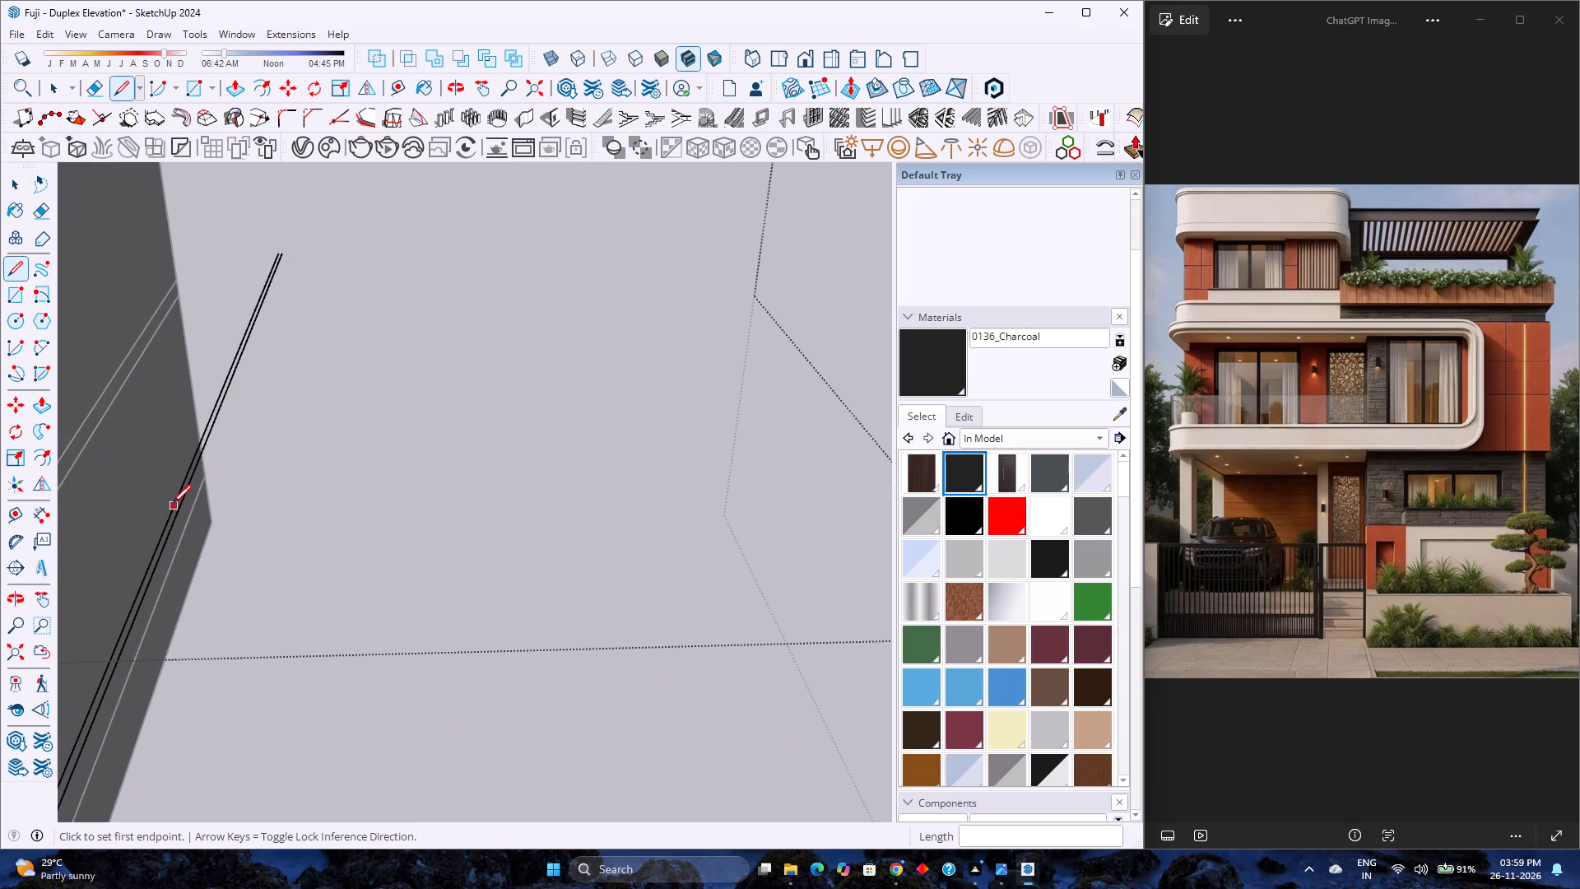
{"action": "left_click", "coordinate": [176, 505]}
{"action": "left_click", "coordinate": [173, 505]}
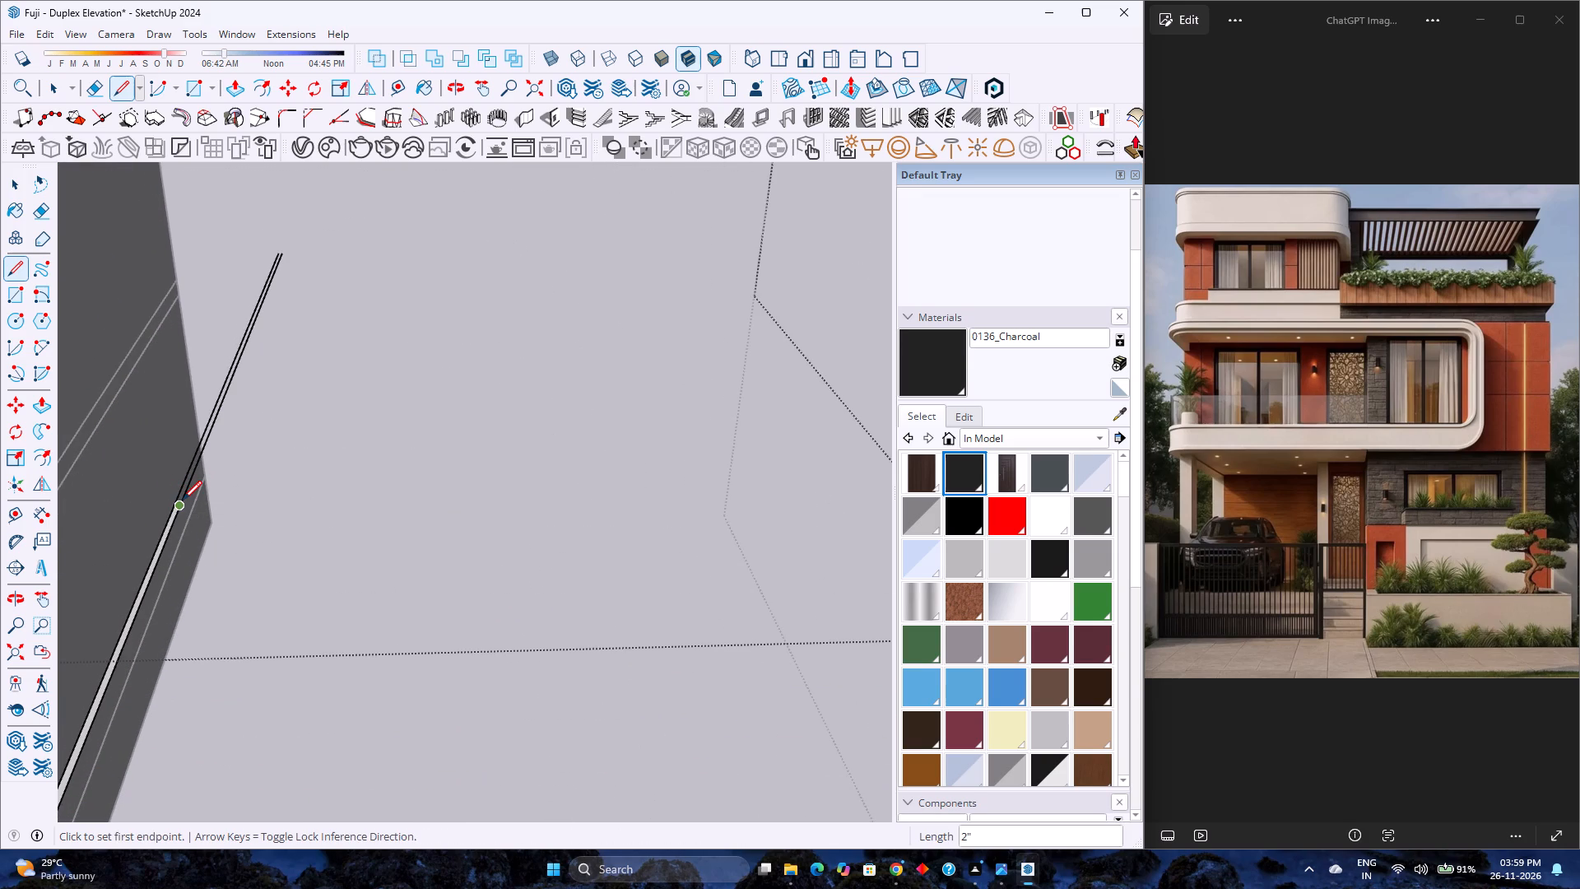
Erase the leftover edges of the two offset paths beyond the closing line on the side run.
{"action": "key", "text": "e"}
{"action": "left_click_drag", "start_coordinate": [193, 494], "coordinate": [181, 482]}
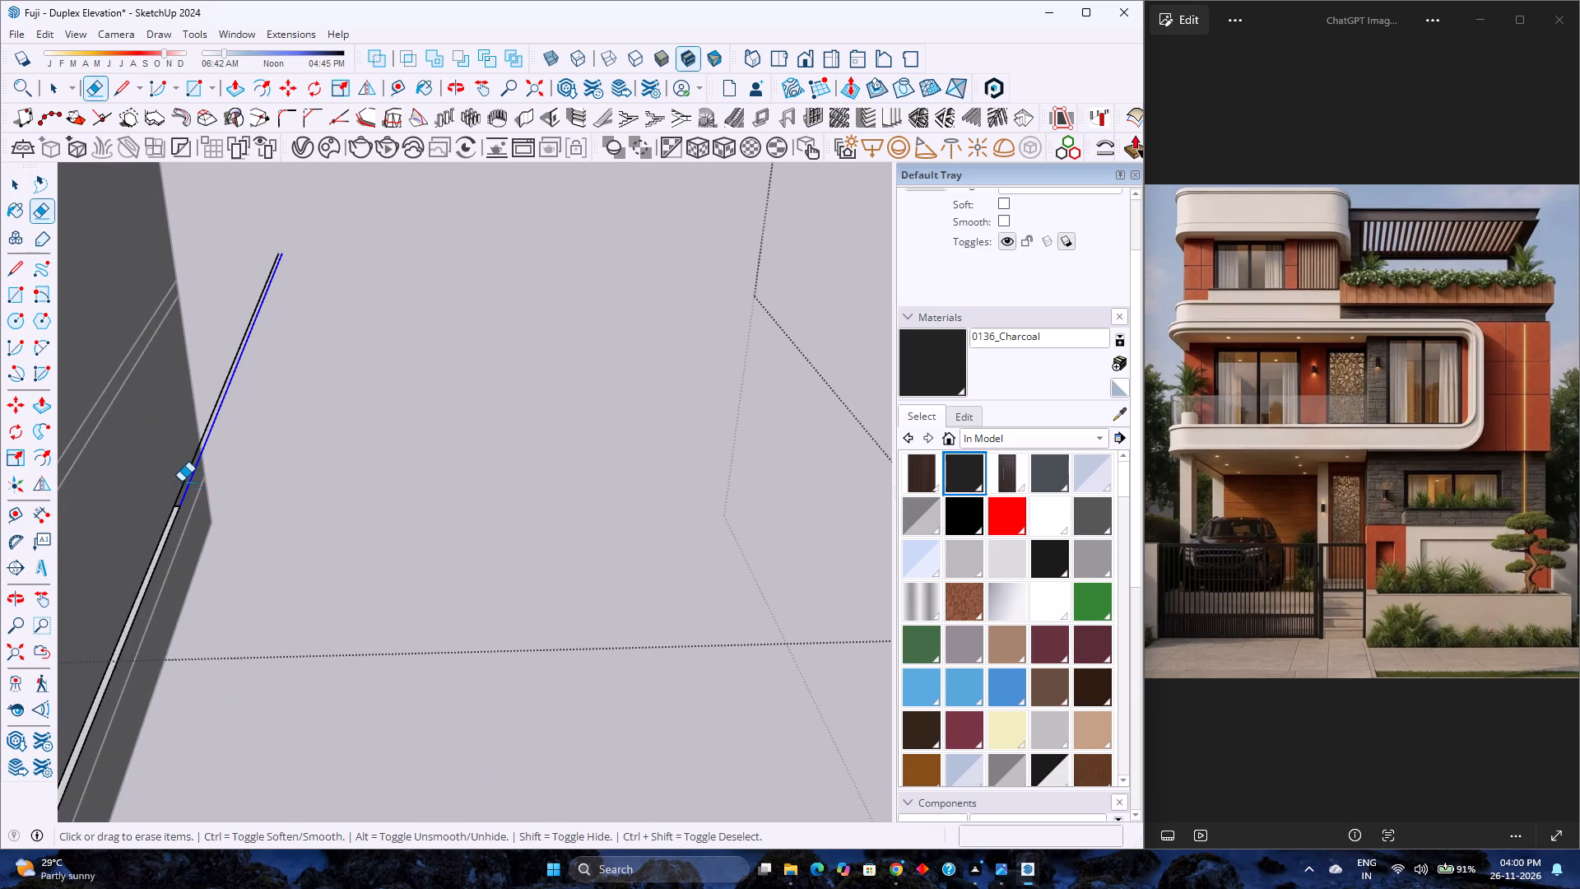
{"action": "left_click_drag", "start_coordinate": [181, 482], "coordinate": [181, 481]}
{"action": "scroll", "coordinate": [405, 454], "scroll_direction": "down", "scroll_amount": 10}
{"action": "key", "text": "space"}
Select the whole closed railing strip, face and edges, and make it a group.
{"action": "scroll", "coordinate": [234, 649], "scroll_direction": "up", "scroll_amount": 3}
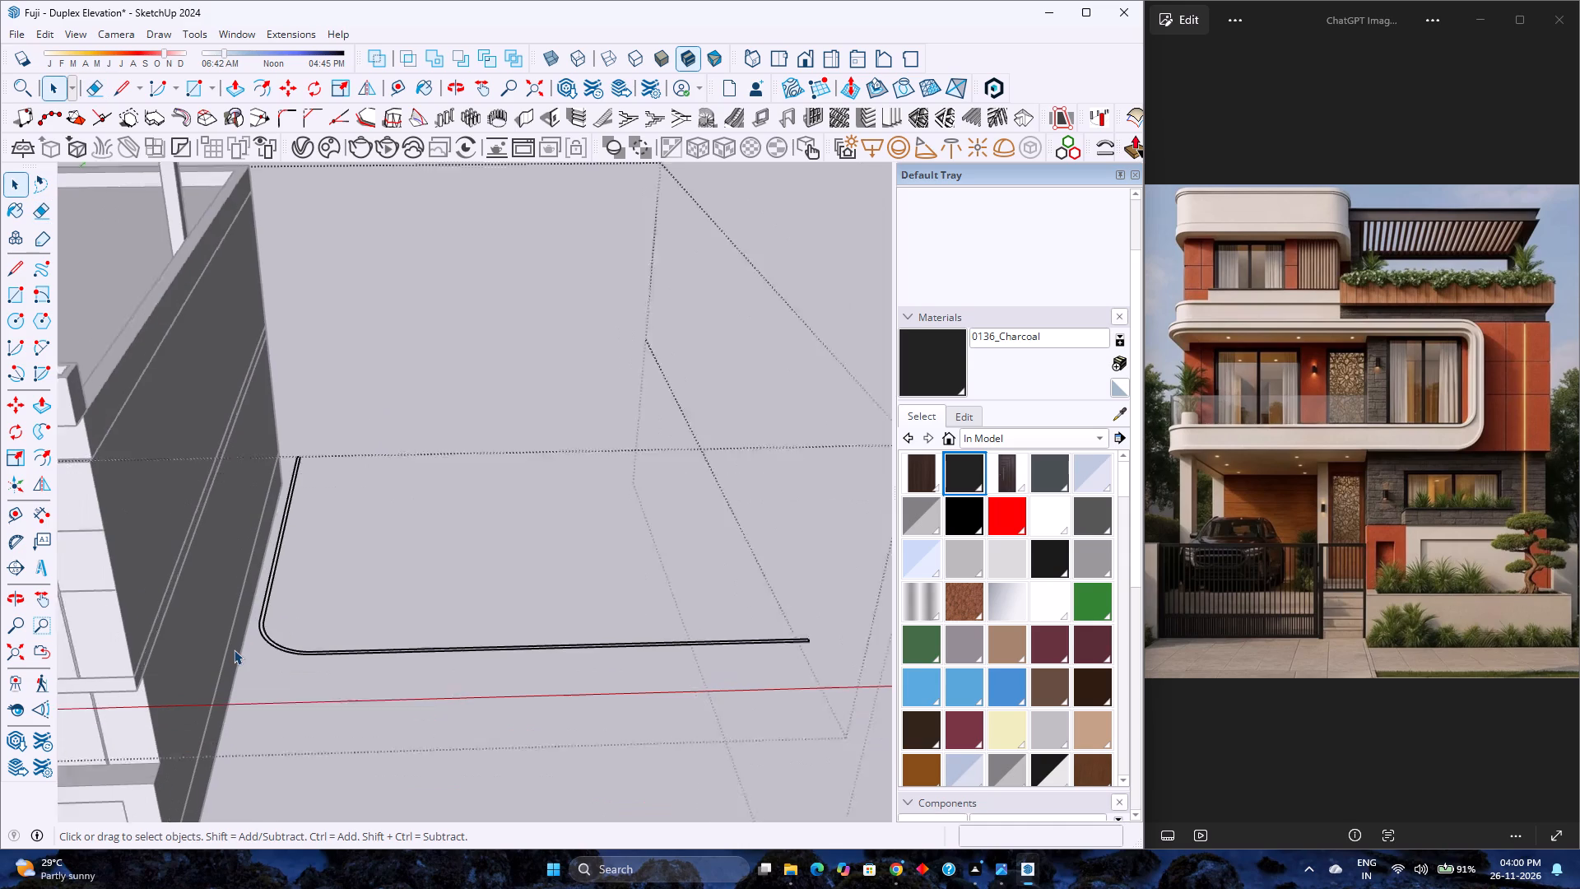
{"action": "scroll", "coordinate": [234, 649], "scroll_direction": "up", "scroll_amount": 8}
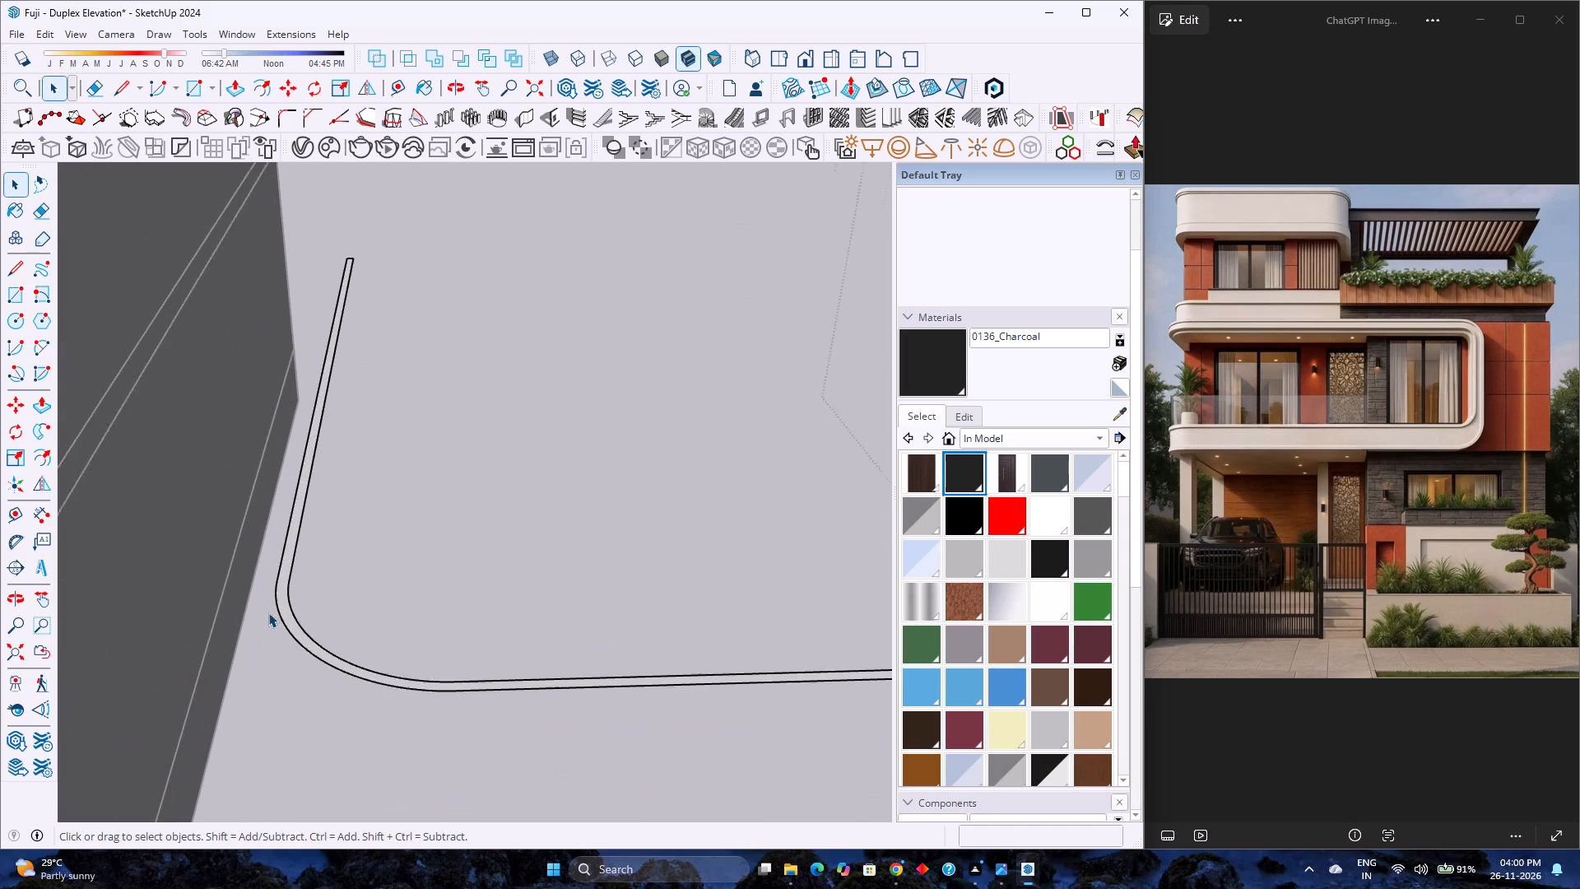
{"action": "triple_click", "coordinate": [283, 600]}
{"action": "left_click", "coordinate": [283, 600]}
{"action": "right_click", "coordinate": [283, 600]}
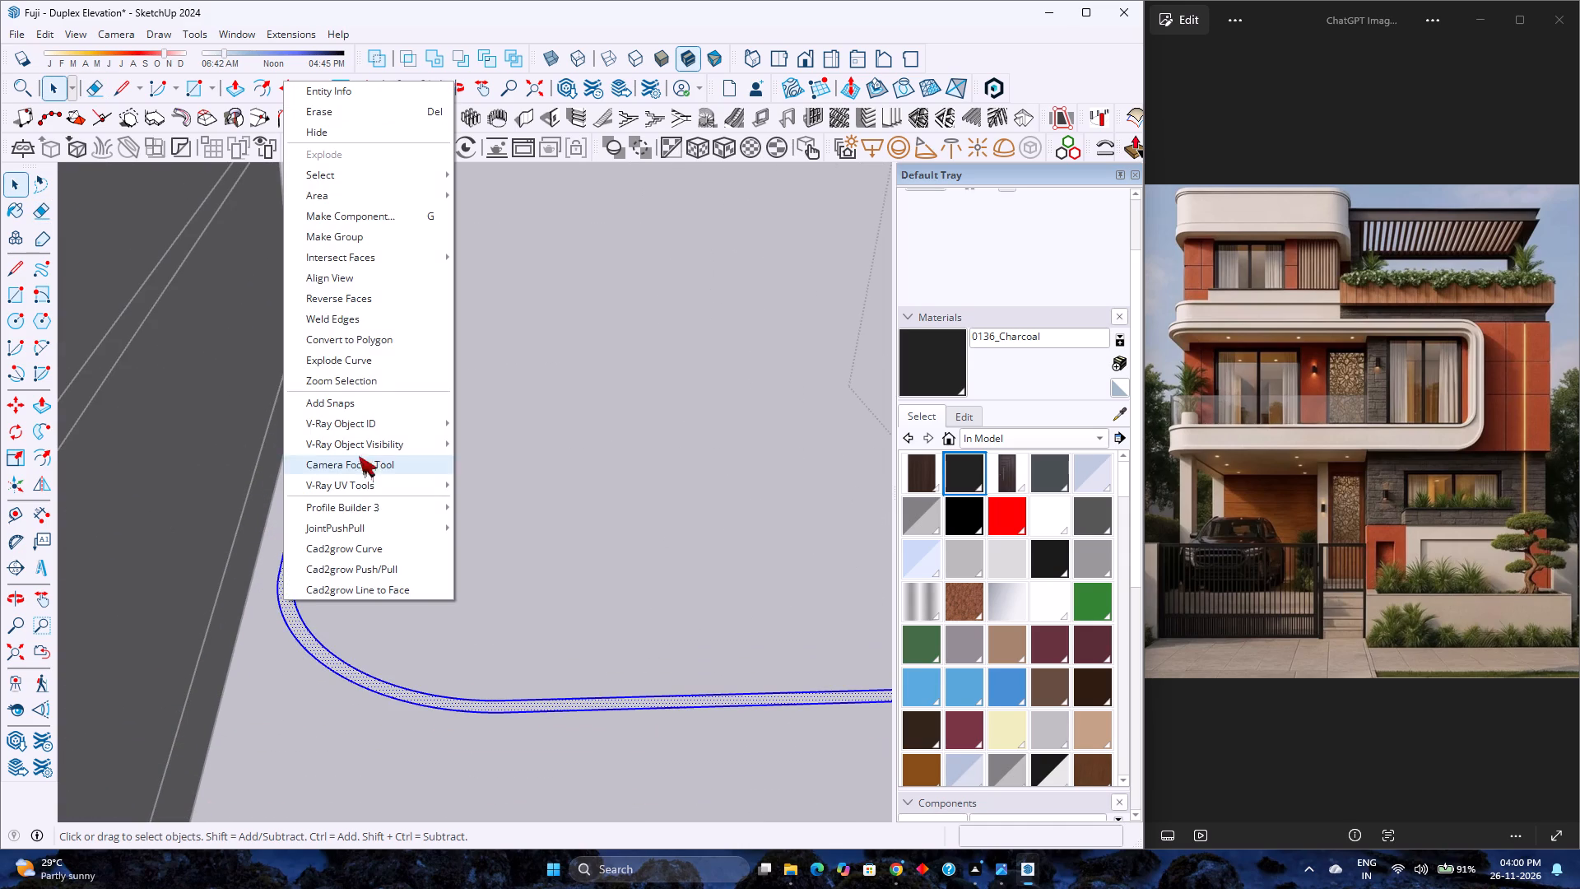
{"action": "left_click", "coordinate": [376, 237]}
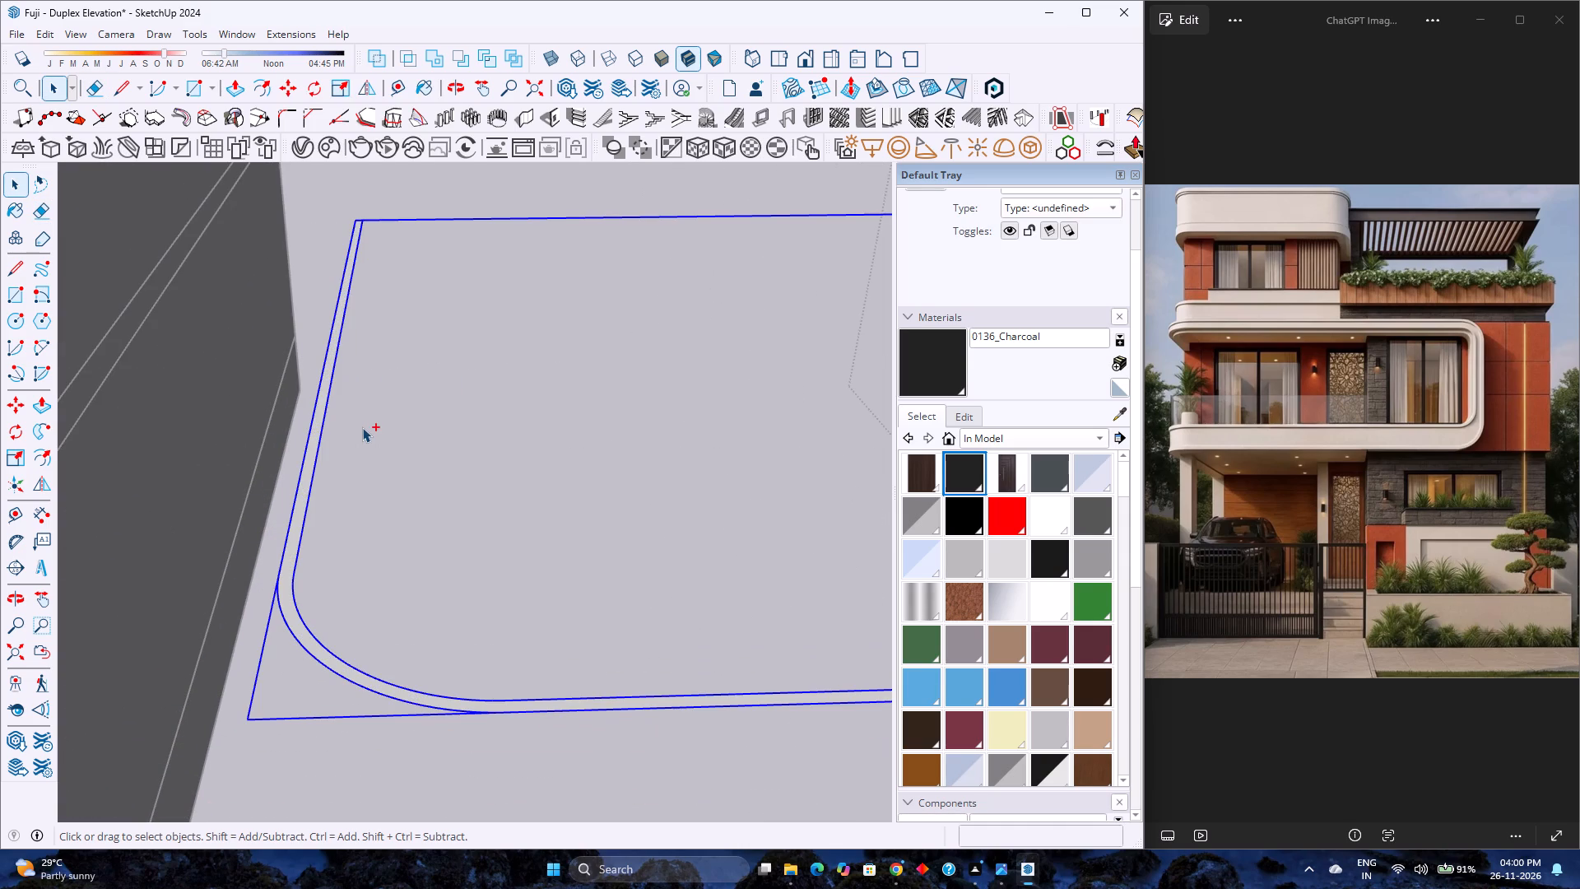
Cut the railing strip group and paste it inside the first-floor group, beside the house.
{"action": "key", "text": "ctrl+x"}
{"action": "scroll", "coordinate": [363, 460], "scroll_direction": "down", "scroll_amount": 10}
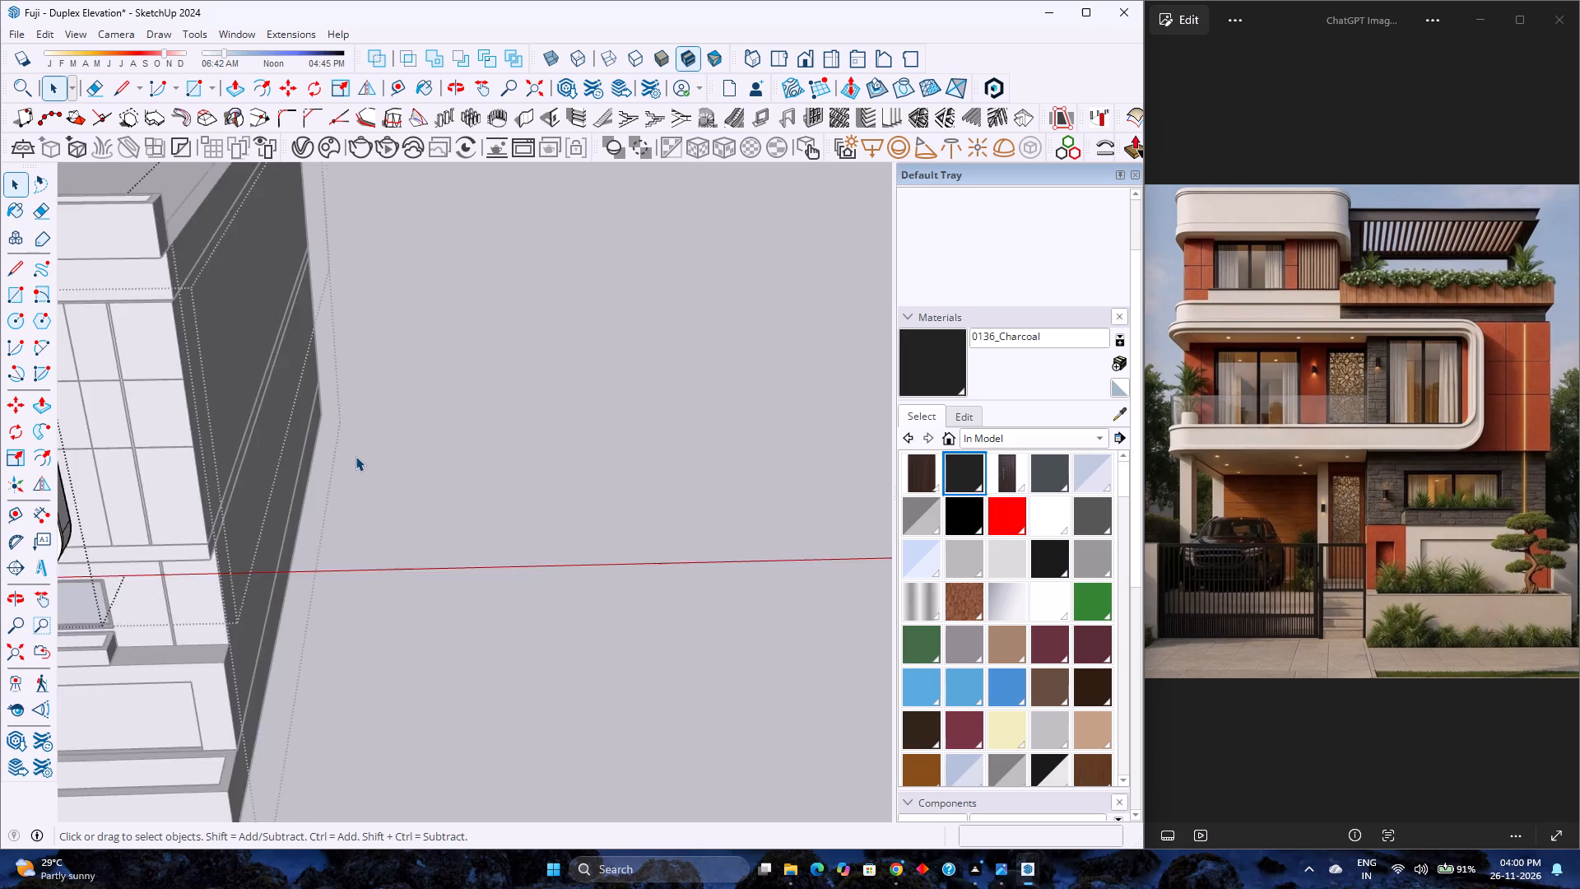
{"action": "scroll", "coordinate": [355, 456], "scroll_direction": "down", "scroll_amount": 6}
{"action": "key", "text": "space"}
{"action": "scroll", "coordinate": [314, 438], "scroll_direction": "down", "scroll_amount": 5}
{"action": "key", "text": "Escape"}
{"action": "left_click", "coordinate": [271, 400]}
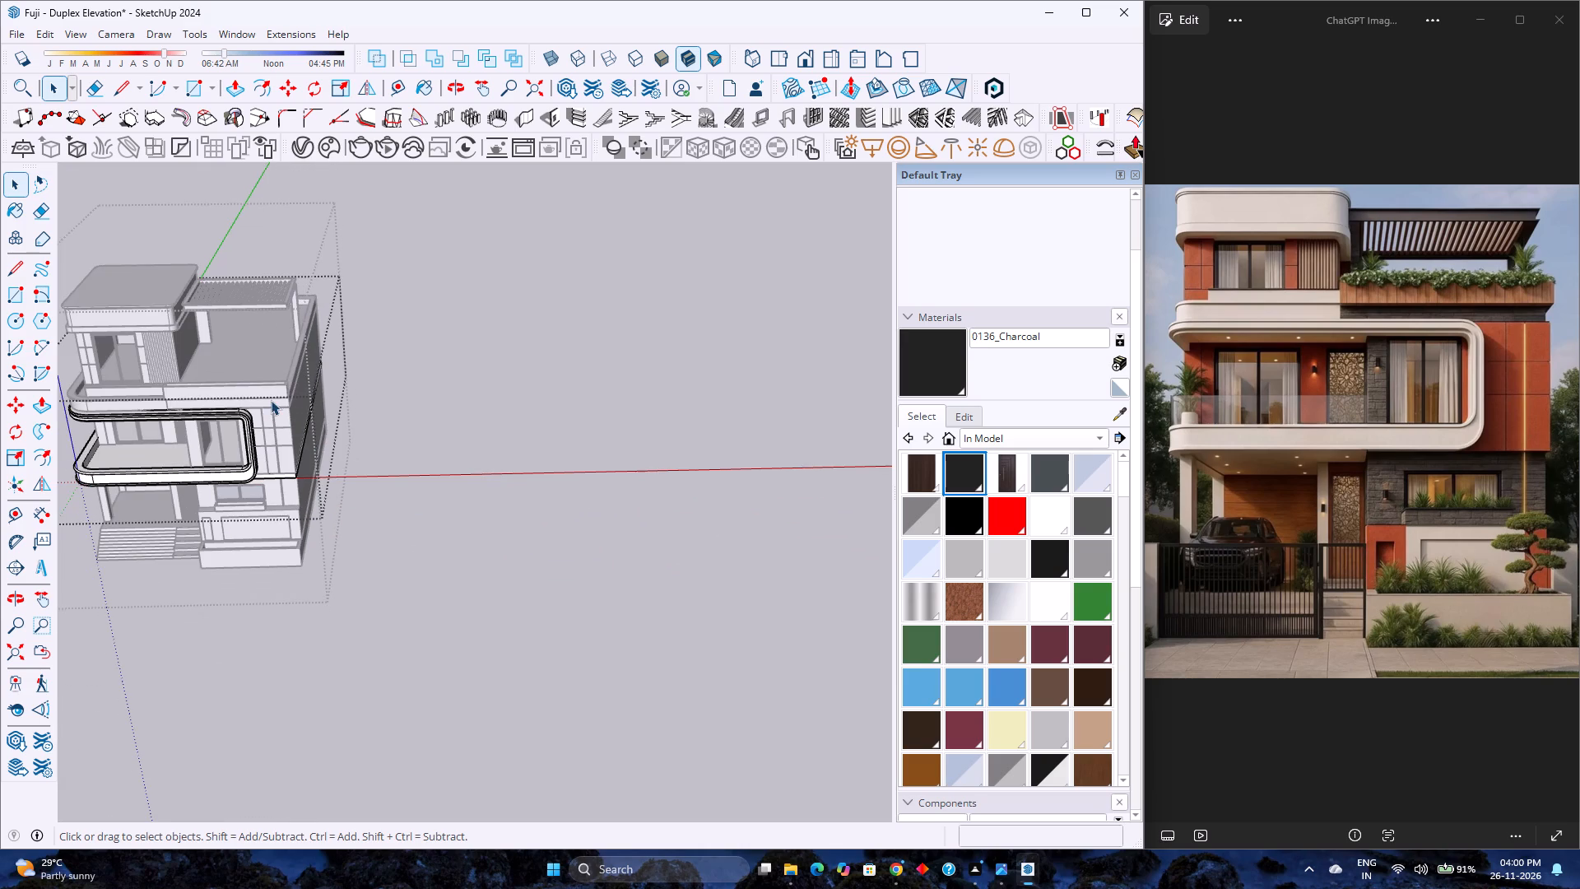
{"action": "scroll", "coordinate": [261, 423], "scroll_direction": "up", "scroll_amount": 4}
{"action": "key", "text": "Escape"}
{"action": "middle_click_drag", "start_coordinate": [261, 428], "coordinate": [338, 425], "text": "shift"}
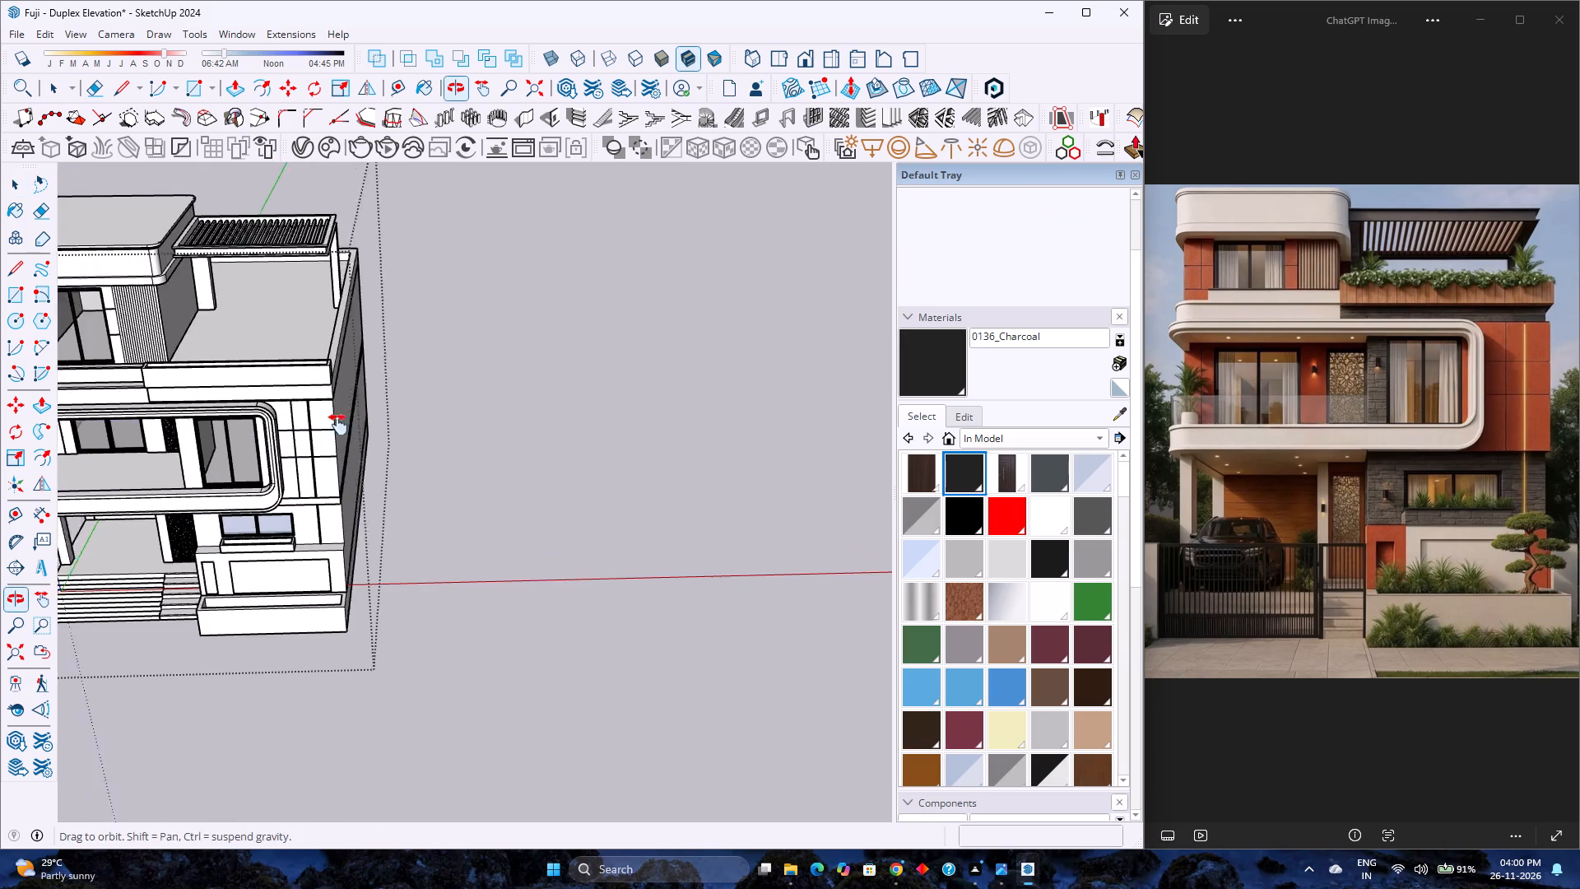
{"action": "middle_click_drag", "start_coordinate": [338, 425], "coordinate": [537, 432], "text": "shift"}
{"action": "double_click", "coordinate": [543, 450]}
{"action": "key", "text": "ctrl+v"}
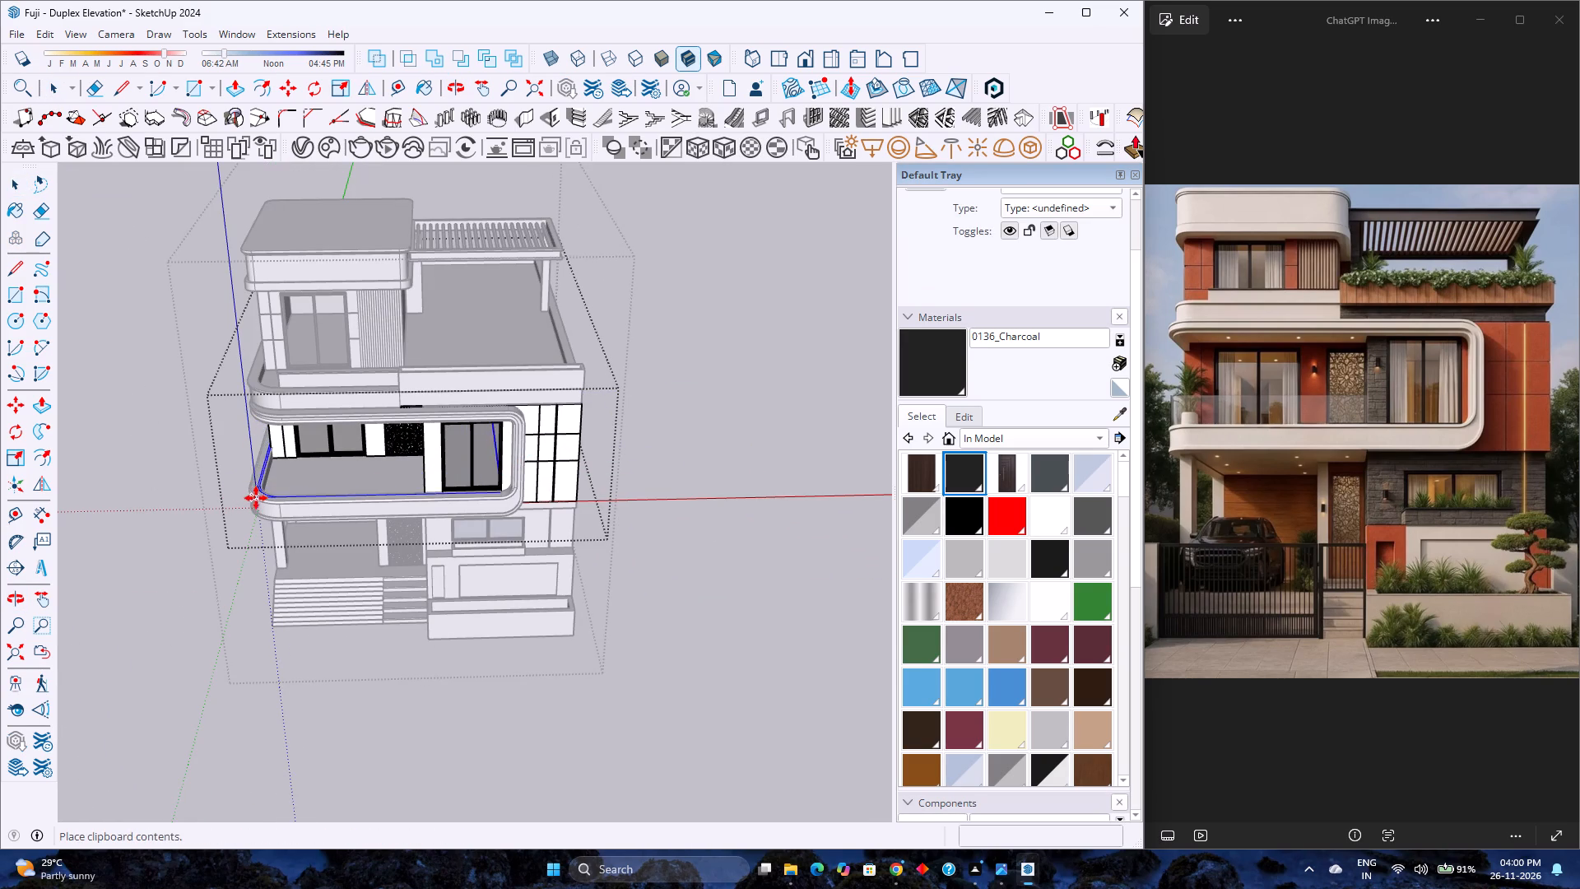
{"action": "left_click", "coordinate": [550, 503]}
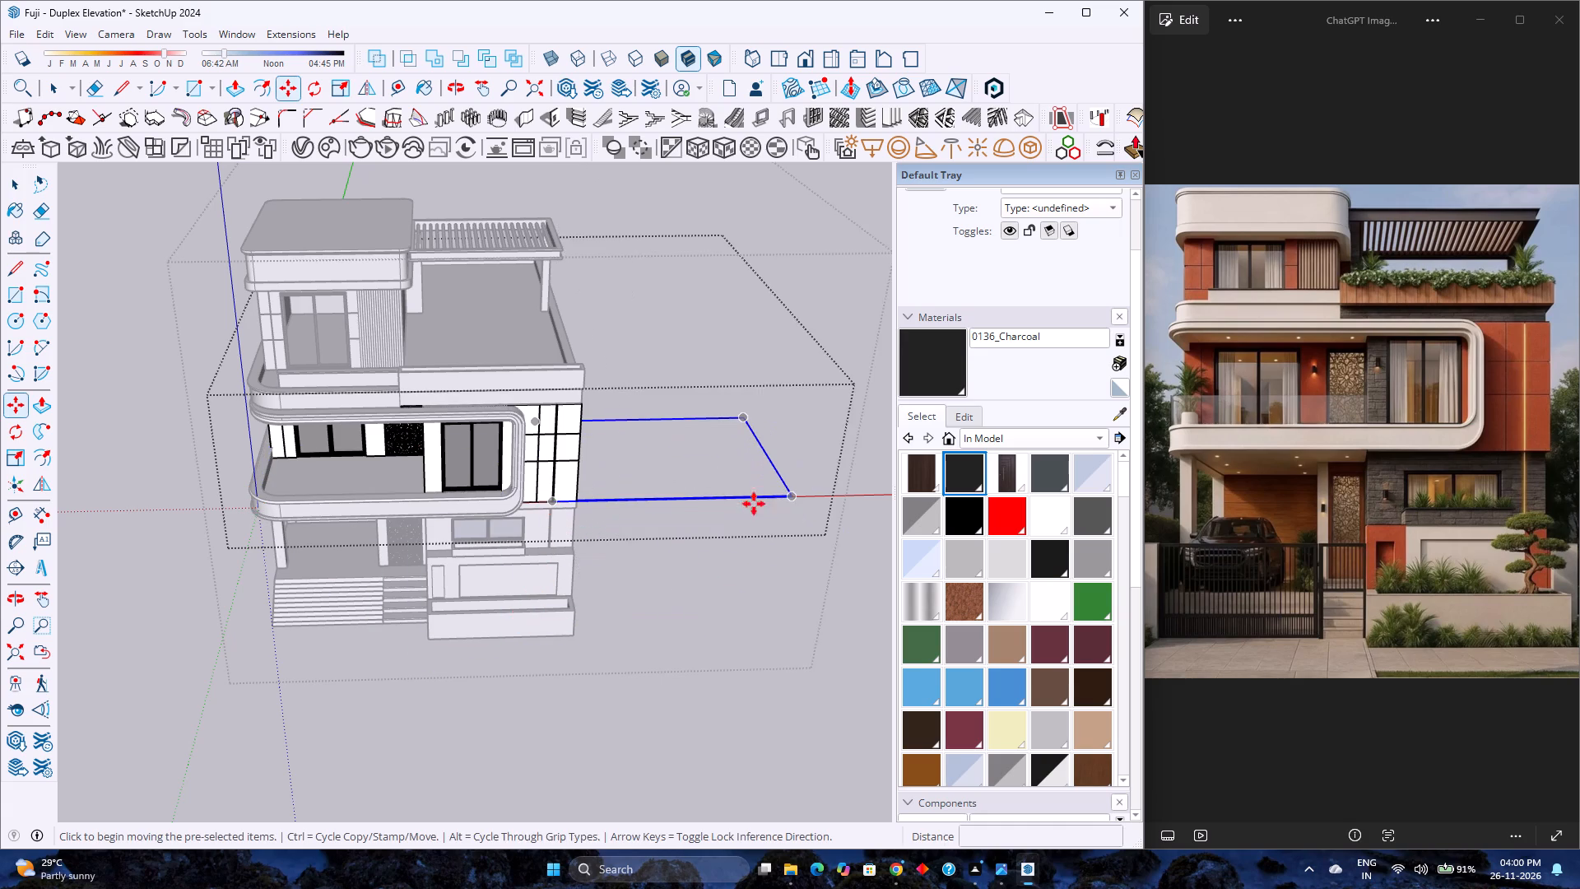
Move the pasted strip by its front-run end corner onto the balcony floor corner beside the large sliding window.
{"action": "scroll", "coordinate": [783, 496], "scroll_direction": "up", "scroll_amount": 17}
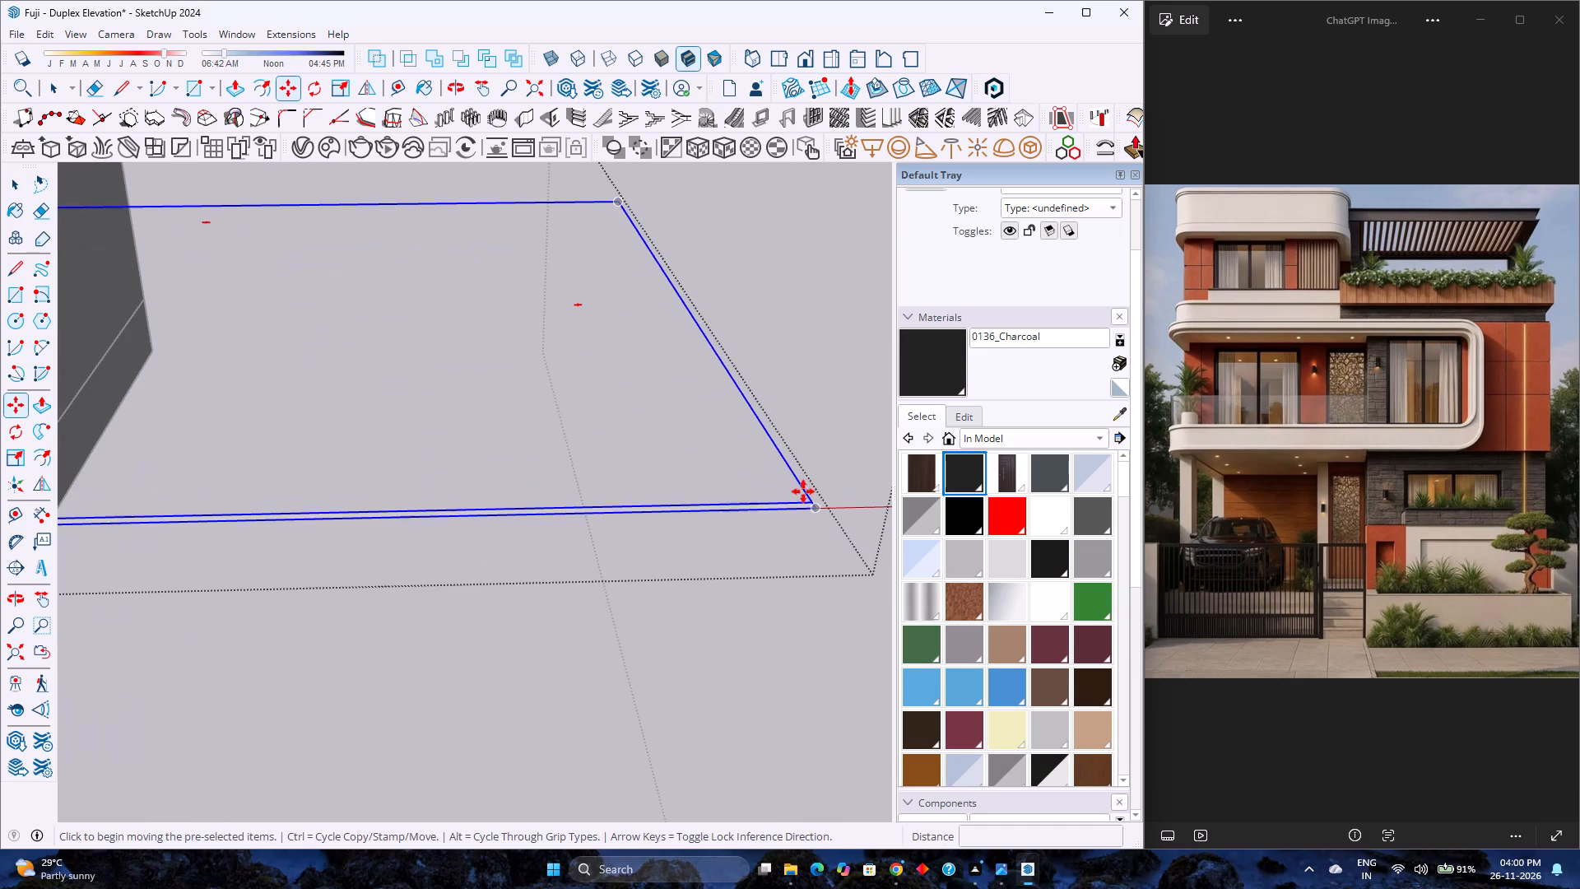
{"action": "left_click", "coordinate": [811, 499]}
{"action": "scroll", "coordinate": [625, 480], "scroll_direction": "down", "scroll_amount": 13}
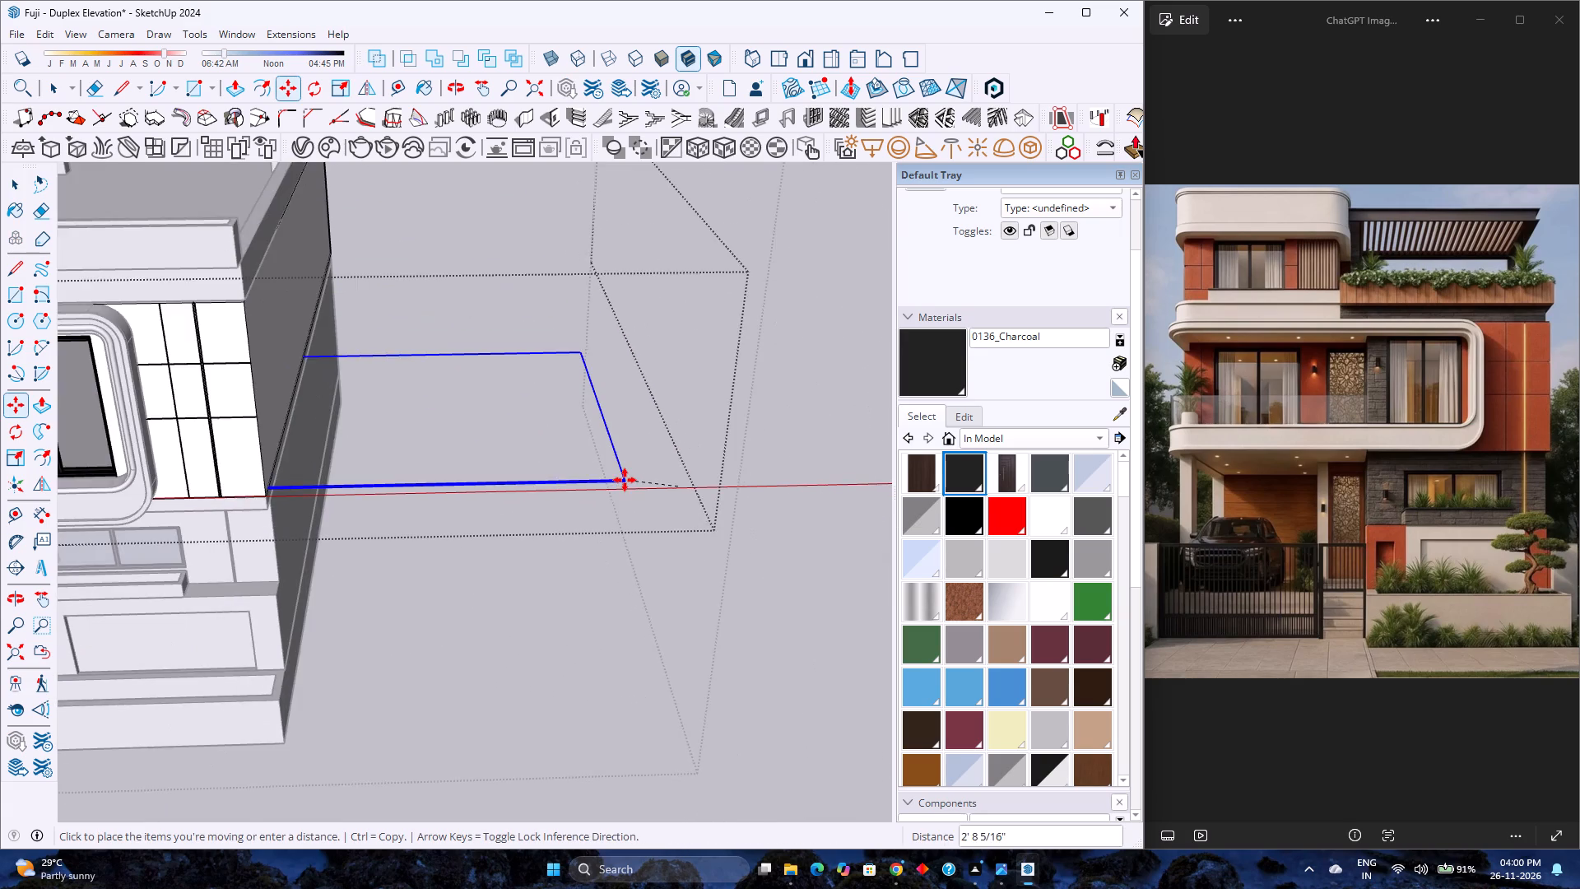
{"action": "scroll", "coordinate": [623, 480], "scroll_direction": "down", "scroll_amount": 2}
{"action": "scroll", "coordinate": [172, 480], "scroll_direction": "down", "scroll_amount": 3}
{"action": "middle_click_drag", "start_coordinate": [168, 475], "coordinate": [415, 484], "text": "shift"}
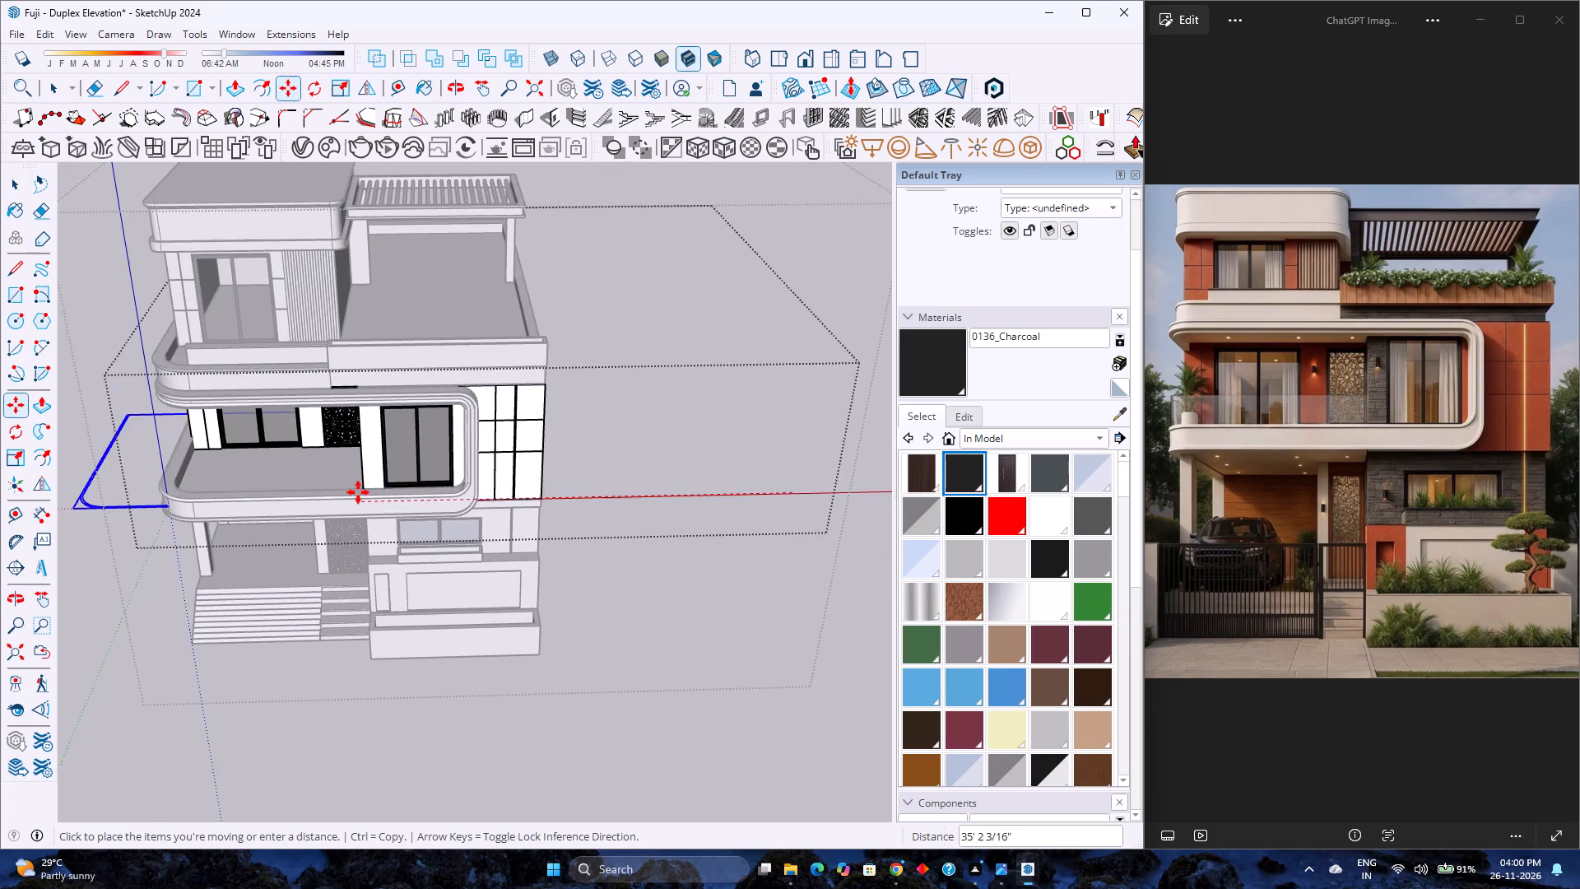
{"action": "scroll", "coordinate": [358, 492], "scroll_direction": "up", "scroll_amount": 12}
{"action": "middle_click_drag", "start_coordinate": [393, 483], "coordinate": [393, 620]}
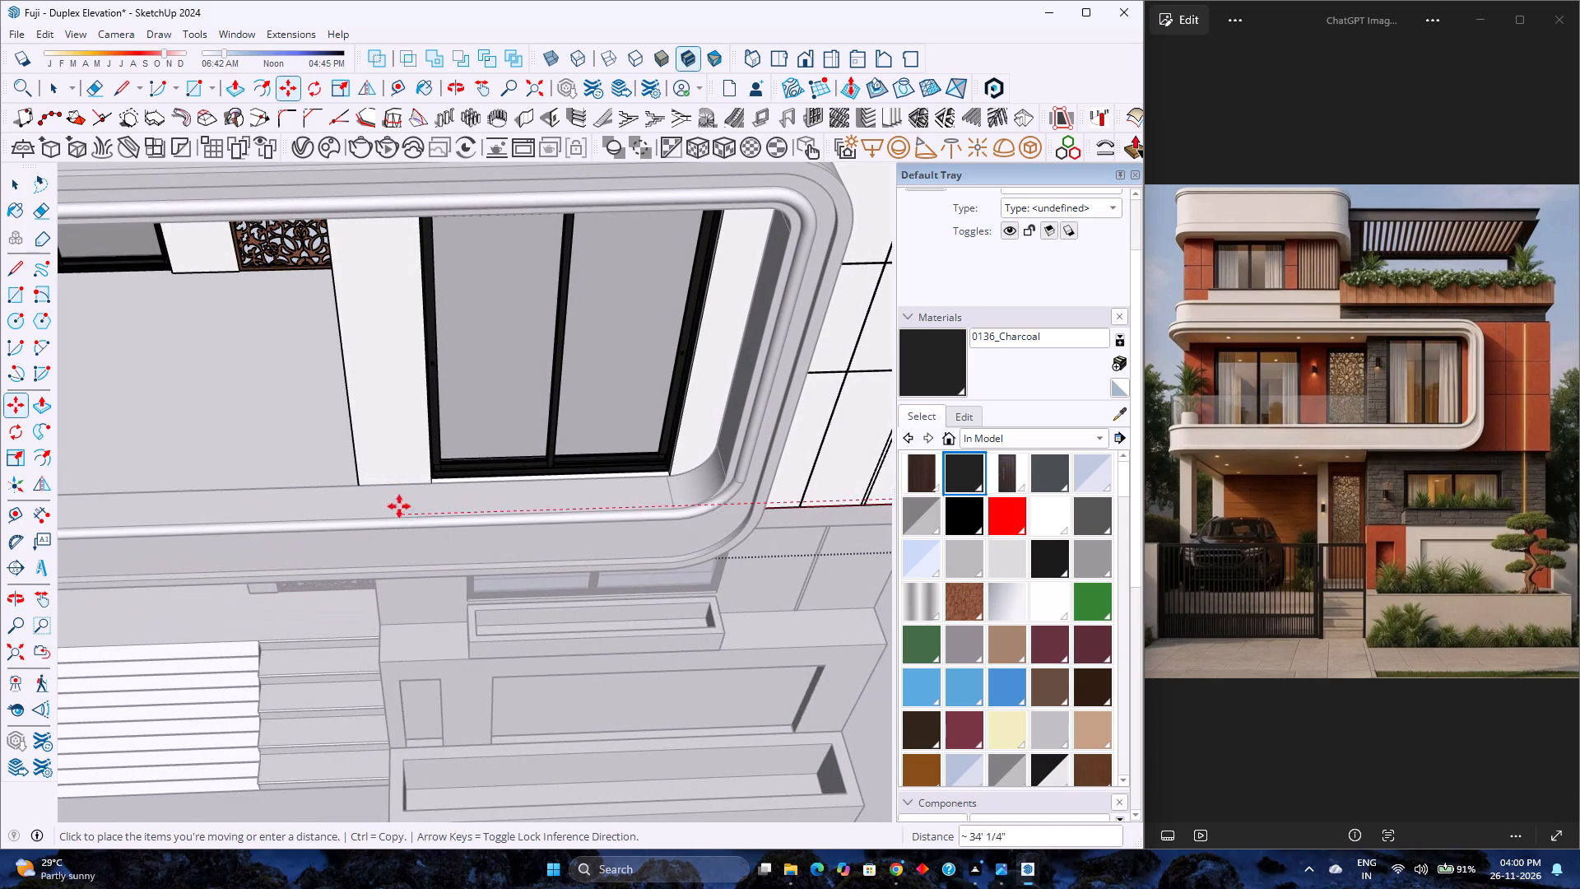
{"action": "left_click", "coordinate": [661, 480]}
Examine how the placed strip sits along the balcony's rounded corner and front edge.
{"action": "scroll", "coordinate": [598, 521], "scroll_direction": "down", "scroll_amount": 8}
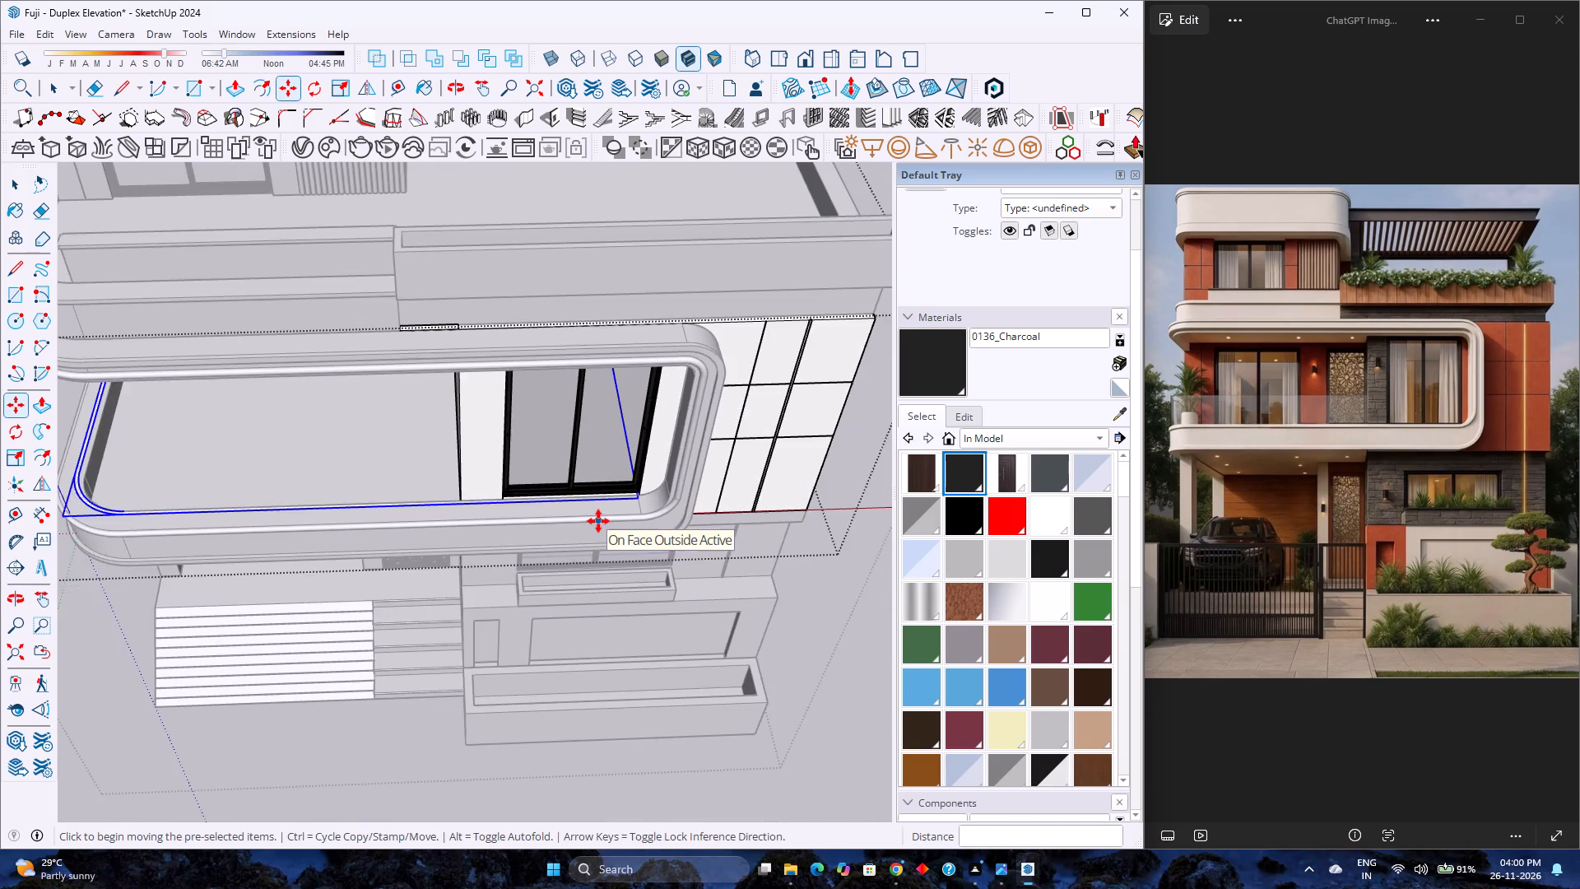
{"action": "scroll", "coordinate": [598, 521], "scroll_direction": "down", "scroll_amount": 3}
{"action": "scroll", "coordinate": [299, 519], "scroll_direction": "up", "scroll_amount": 4}
{"action": "scroll", "coordinate": [190, 514], "scroll_direction": "up", "scroll_amount": 8}
{"action": "middle_click_drag", "start_coordinate": [188, 511], "coordinate": [233, 471]}
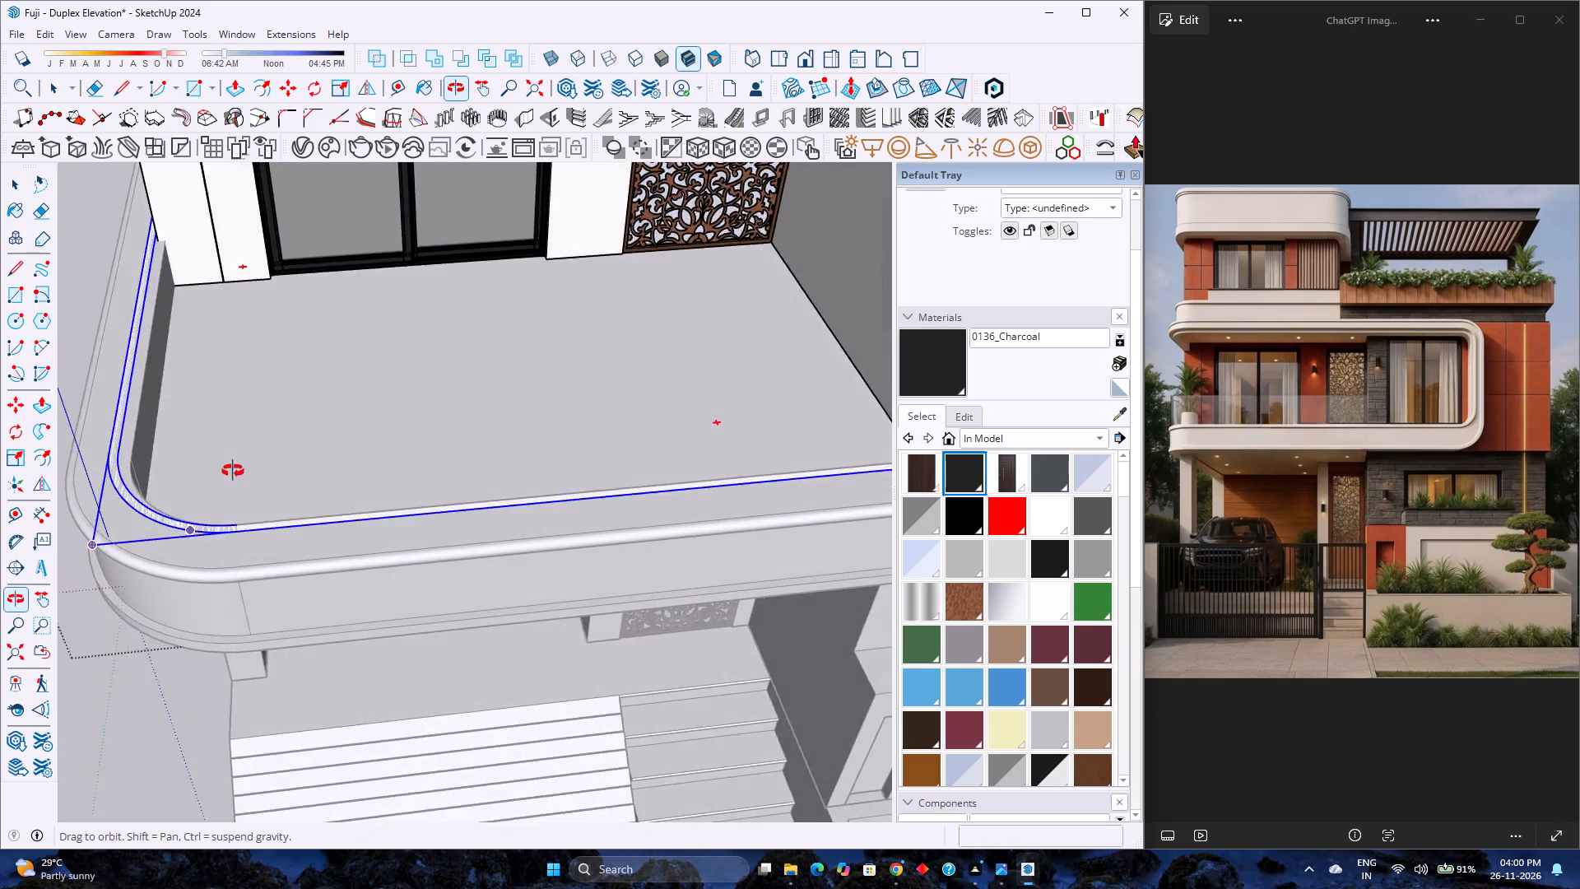
{"action": "middle_click_drag", "start_coordinate": [233, 471], "coordinate": [281, 441]}
{"action": "scroll", "coordinate": [281, 441], "scroll_direction": "down", "scroll_amount": 4}
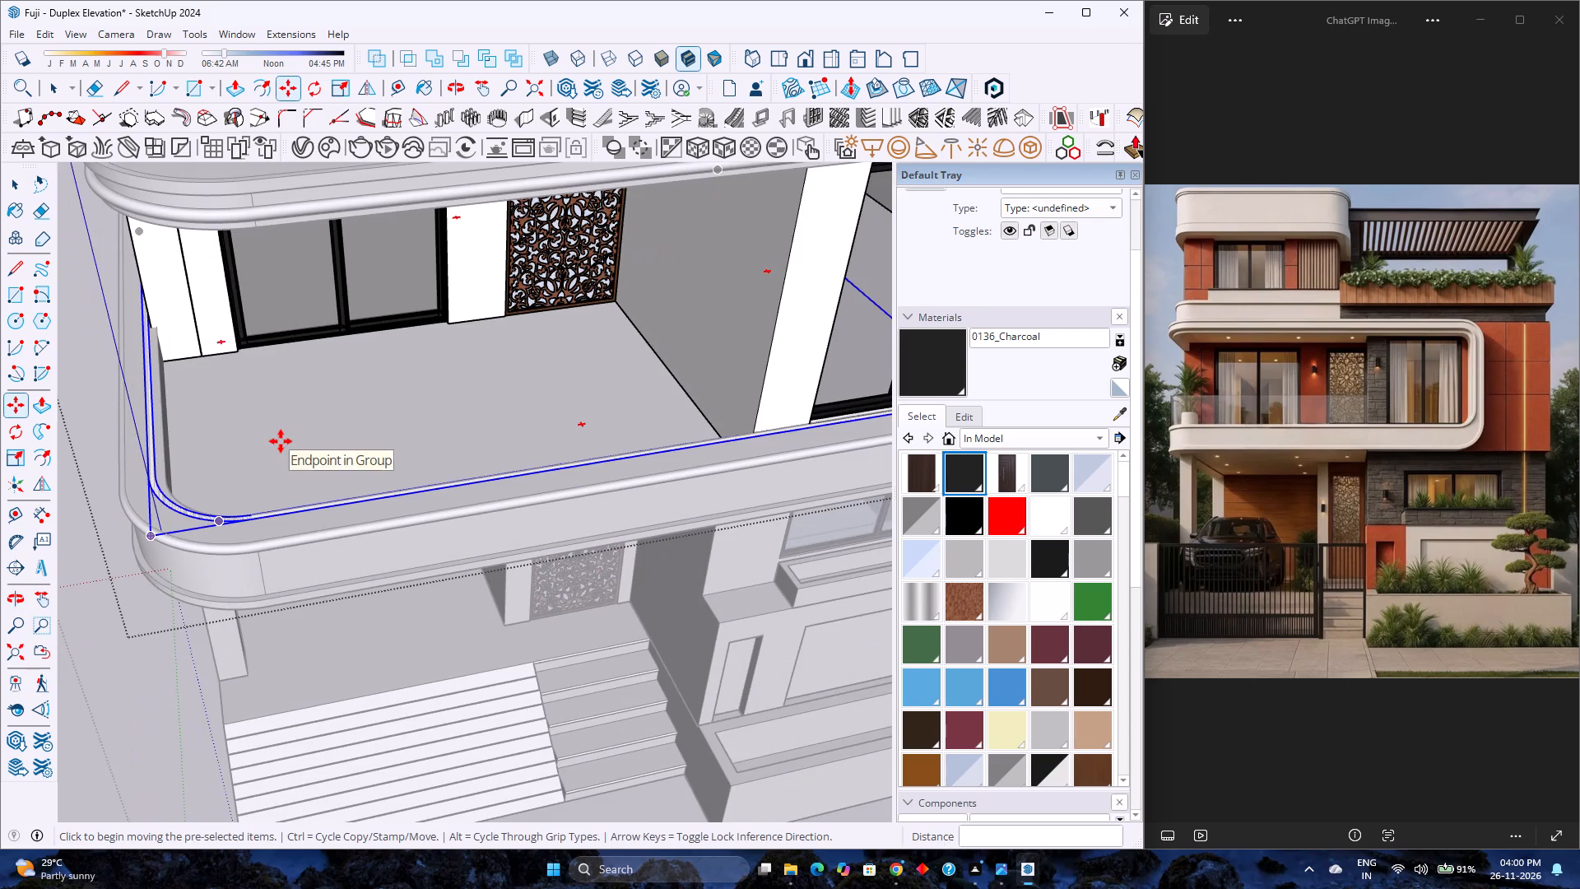
{"action": "scroll", "coordinate": [478, 479], "scroll_direction": "down", "scroll_amount": 4}
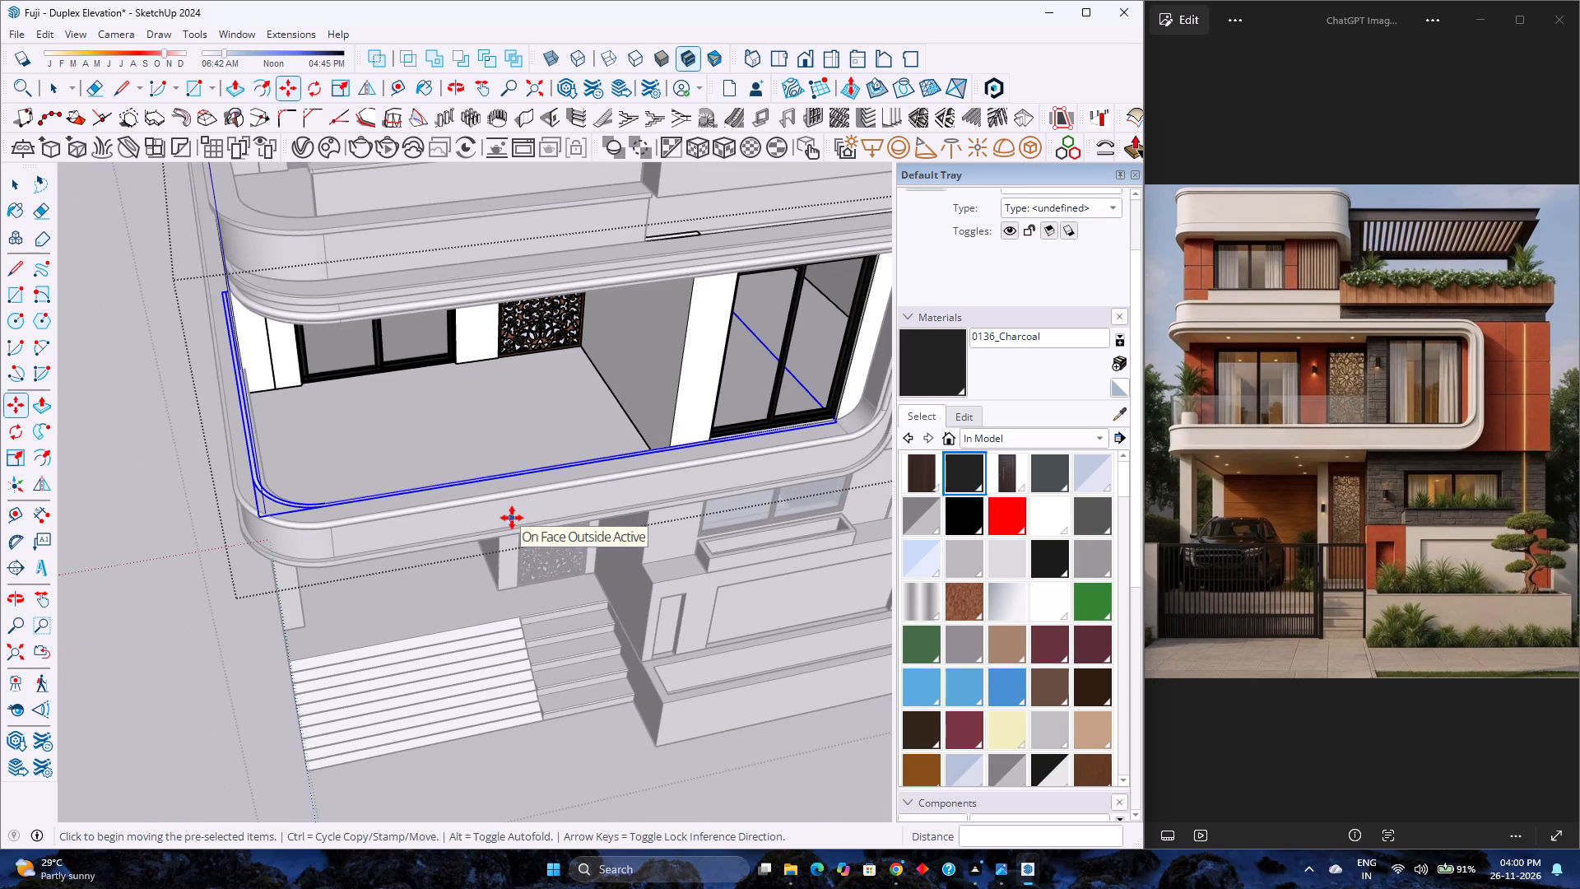
{"action": "scroll", "coordinate": [512, 518], "scroll_direction": "up", "scroll_amount": 3}
{"action": "scroll", "coordinate": [512, 518], "scroll_direction": "down", "scroll_amount": 5}
{"action": "scroll", "coordinate": [512, 518], "scroll_direction": "up", "scroll_amount": 4}
{"action": "scroll", "coordinate": [512, 518], "scroll_direction": "down", "scroll_amount": 4}
{"action": "scroll", "coordinate": [512, 518], "scroll_direction": "up", "scroll_amount": 3}
{"action": "scroll", "coordinate": [509, 519], "scroll_direction": "down", "scroll_amount": 2}
{"action": "scroll", "coordinate": [509, 519], "scroll_direction": "up", "scroll_amount": 4}
{"action": "scroll", "coordinate": [509, 519], "scroll_direction": "down", "scroll_amount": 3}
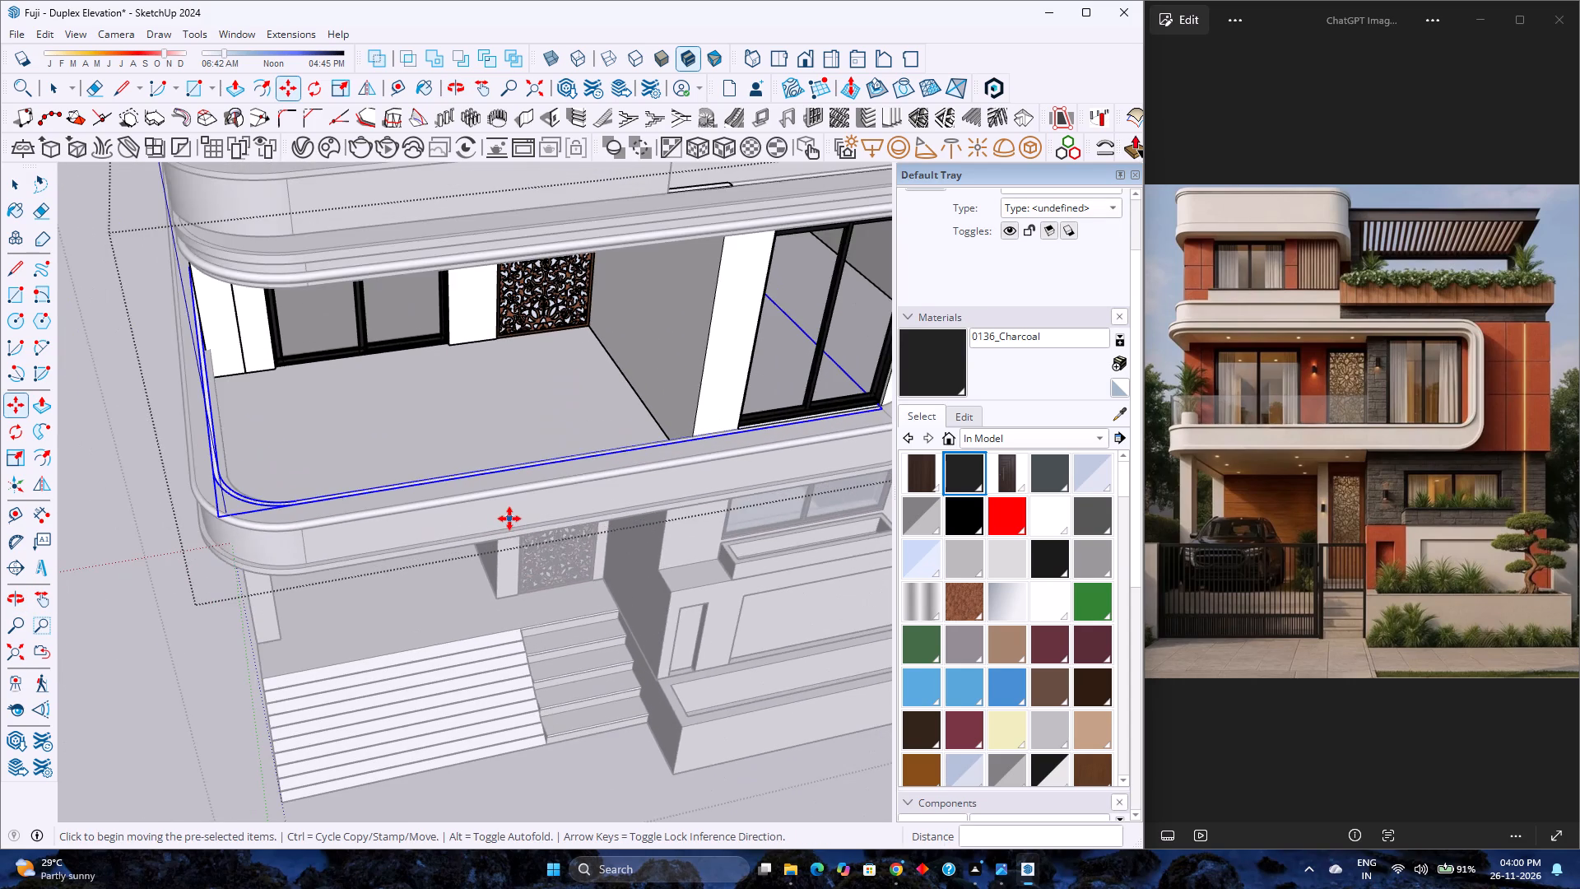
{"action": "scroll", "coordinate": [509, 519], "scroll_direction": "up", "scroll_amount": 3}
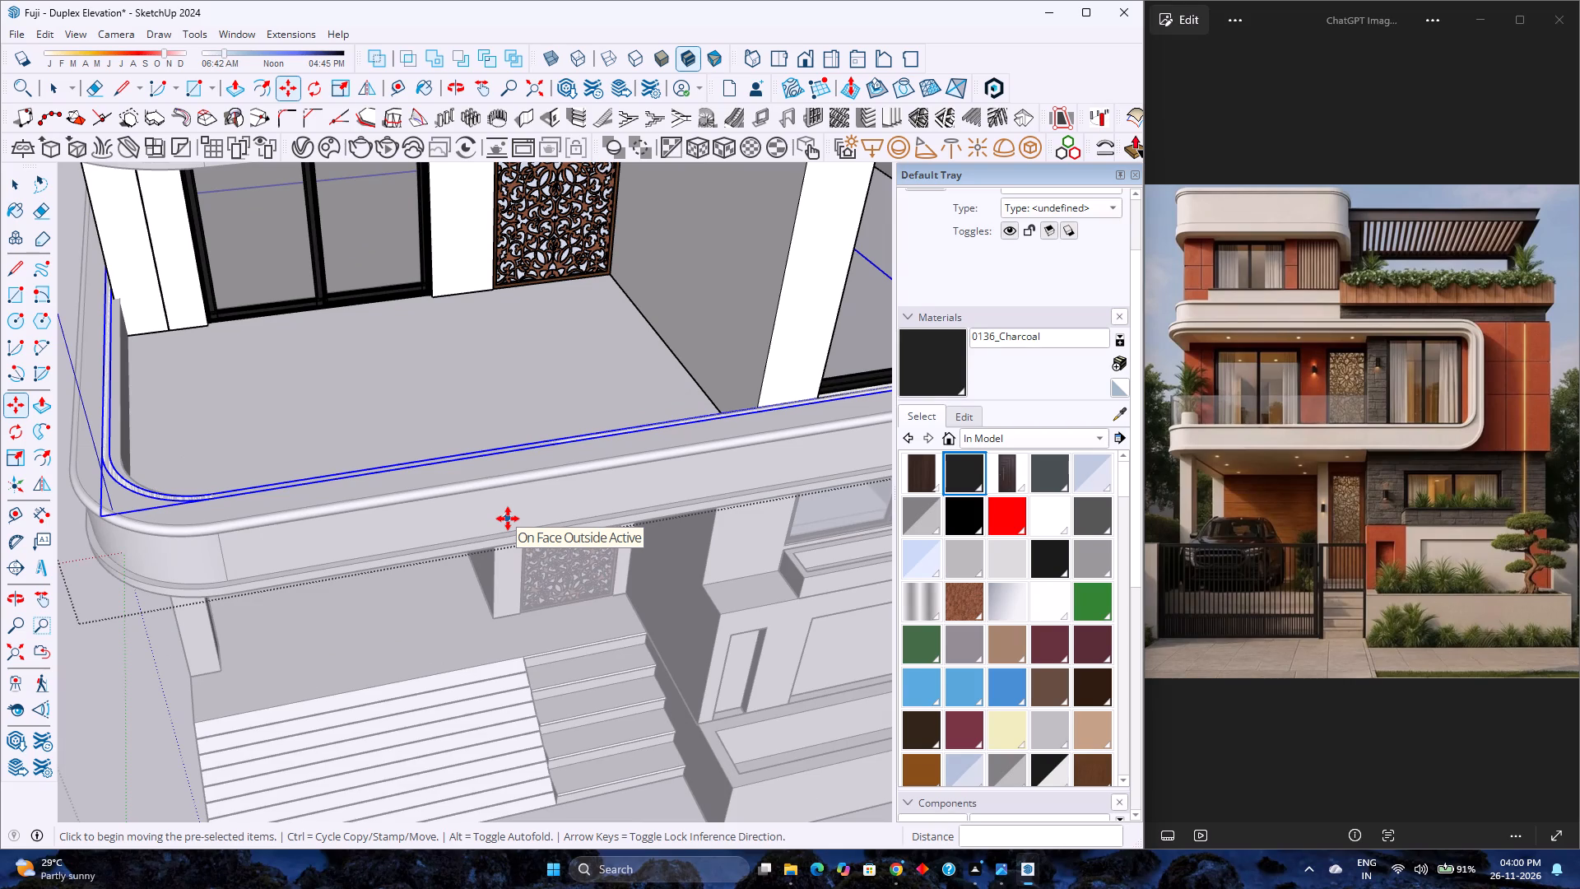
{"action": "scroll", "coordinate": [467, 556], "scroll_direction": "up", "scroll_amount": 1}
{"action": "scroll", "coordinate": [466, 556], "scroll_direction": "down", "scroll_amount": 5}
Move the strip 2" along the green axis toward the balcony's outer front edge.
{"action": "middle_click_drag", "start_coordinate": [458, 556], "coordinate": [259, 500], "text": "shift"}
{"action": "scroll", "coordinate": [561, 393], "scroll_direction": "up", "scroll_amount": 10}
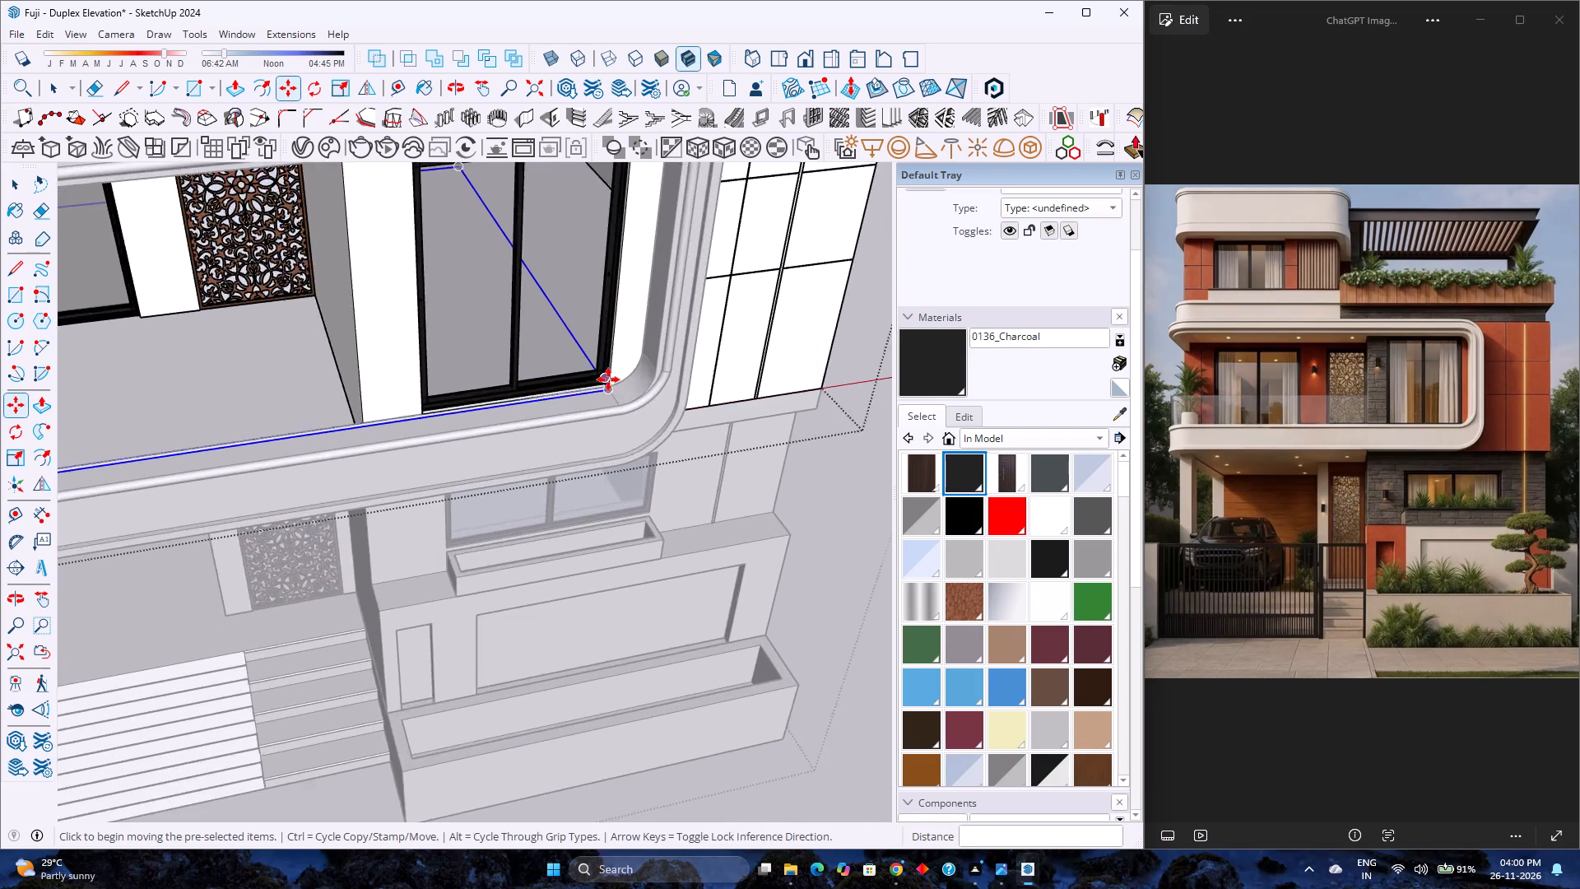
{"action": "scroll", "coordinate": [608, 379], "scroll_direction": "up", "scroll_amount": 12}
{"action": "middle_click_drag", "start_coordinate": [604, 379], "coordinate": [636, 478]}
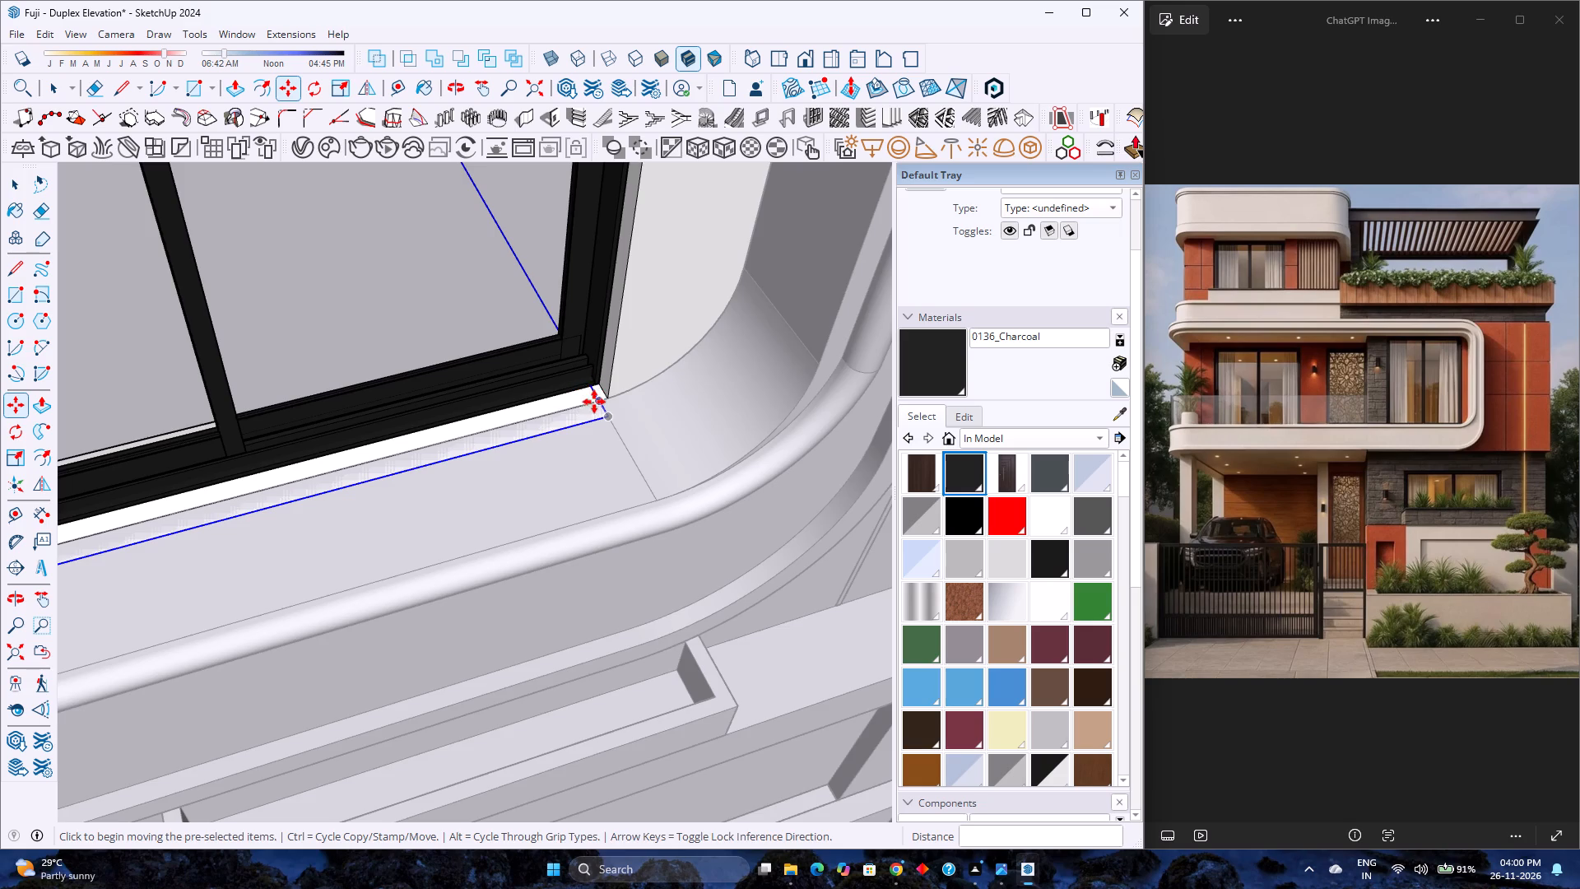
{"action": "scroll", "coordinate": [594, 401], "scroll_direction": "up", "scroll_amount": 3}
{"action": "middle_click_drag", "start_coordinate": [595, 403], "coordinate": [671, 464]}
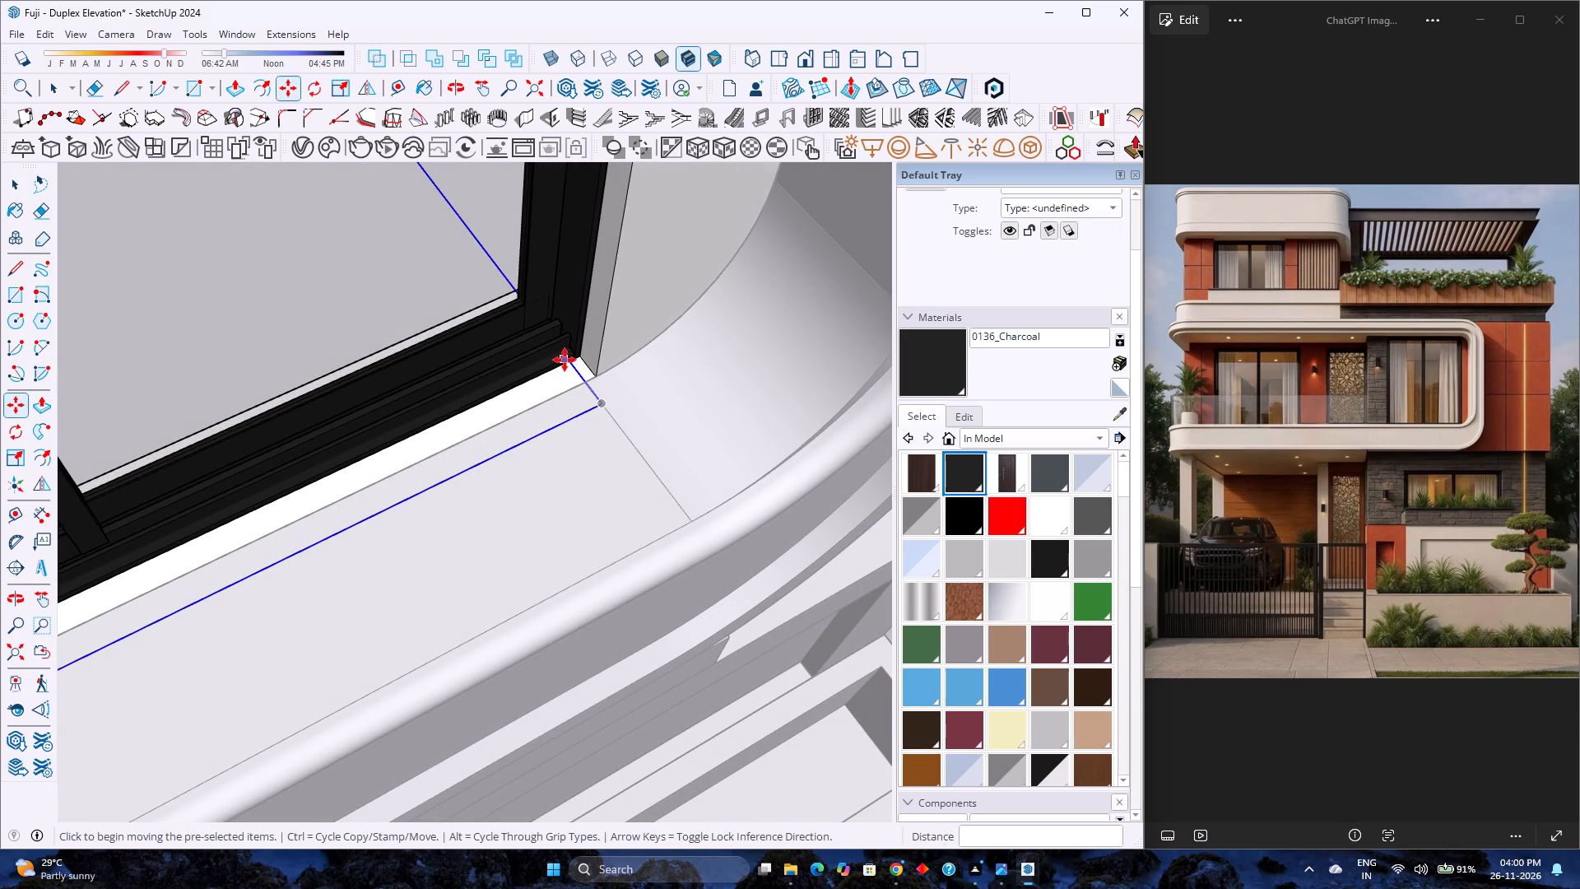
{"action": "left_click", "coordinate": [566, 360]}
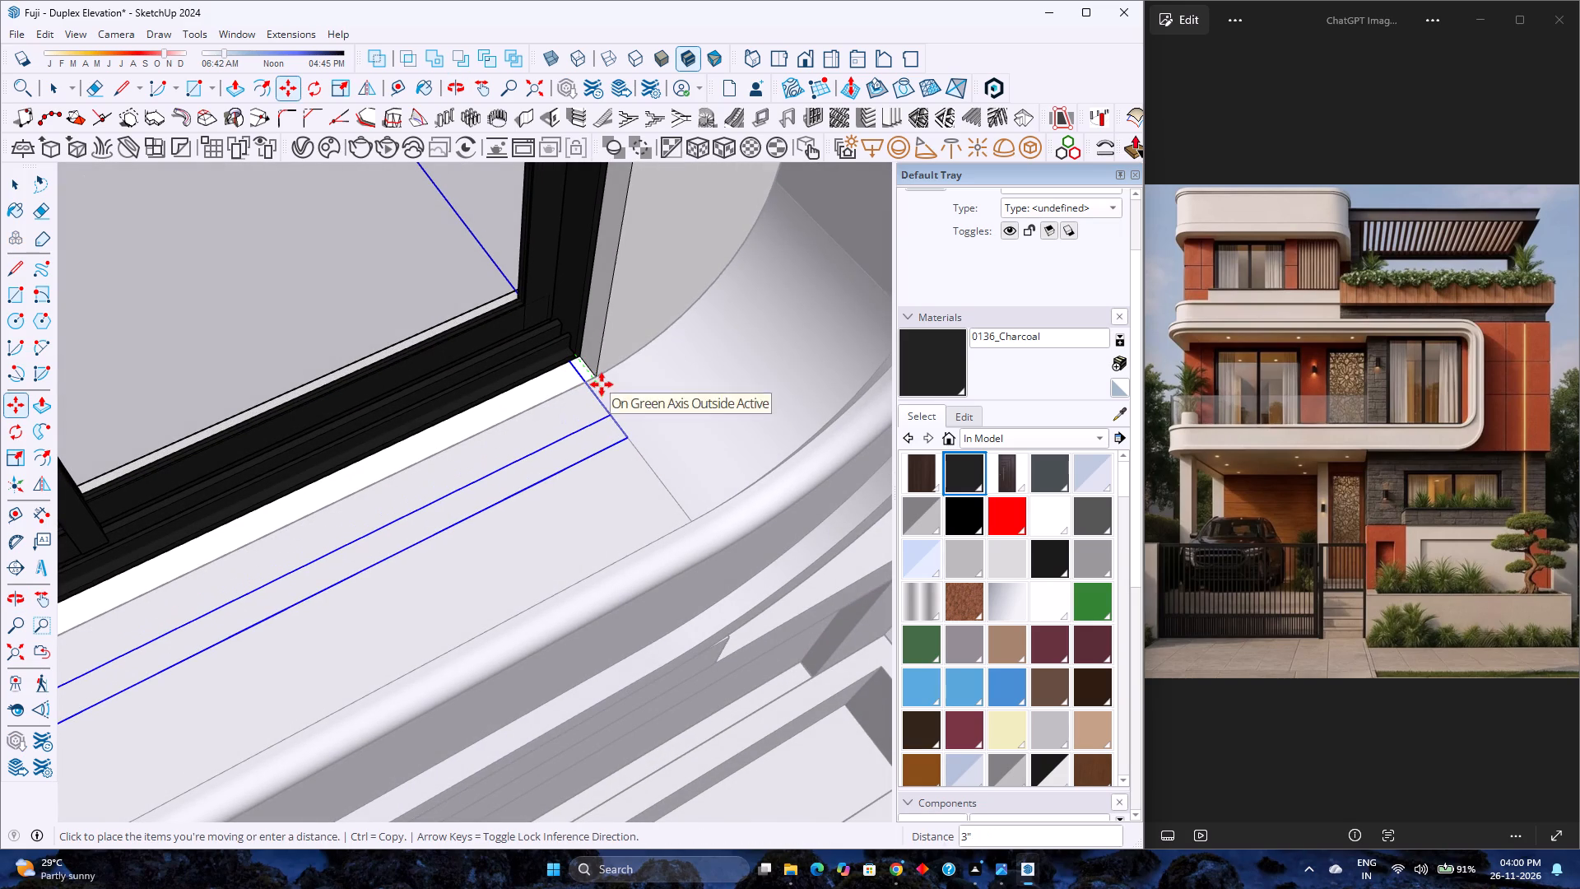
{"action": "key", "text": "Escape"}
{"action": "left_click", "coordinate": [583, 390]}
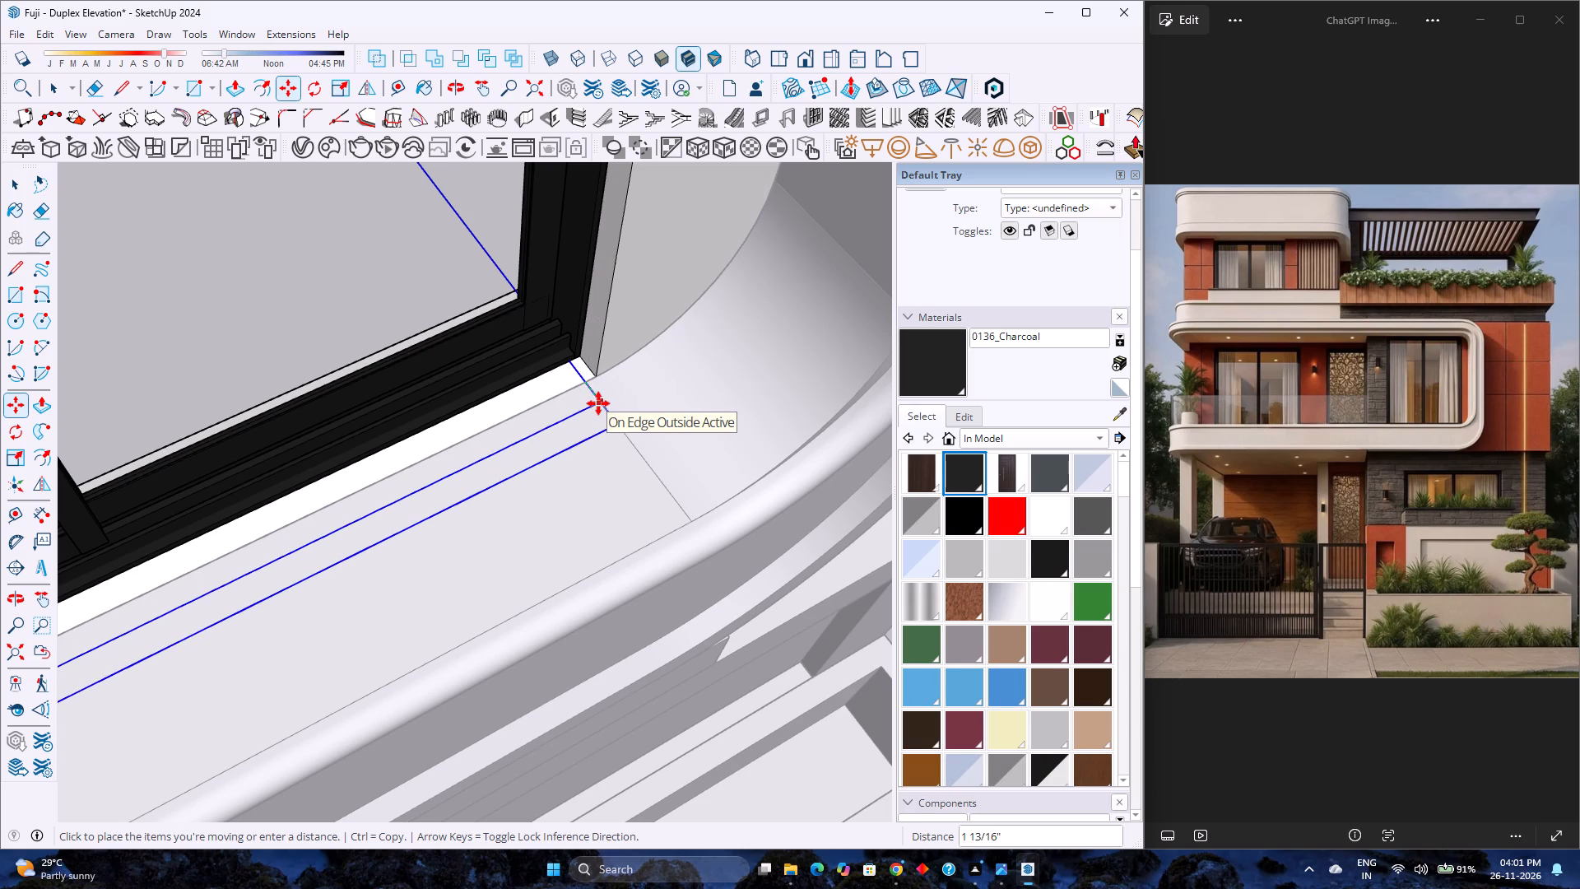
{"action": "key", "text": "2"}
{"action": "key", "text": "Return"}
{"action": "scroll", "coordinate": [598, 403], "scroll_direction": "down", "scroll_amount": 19}
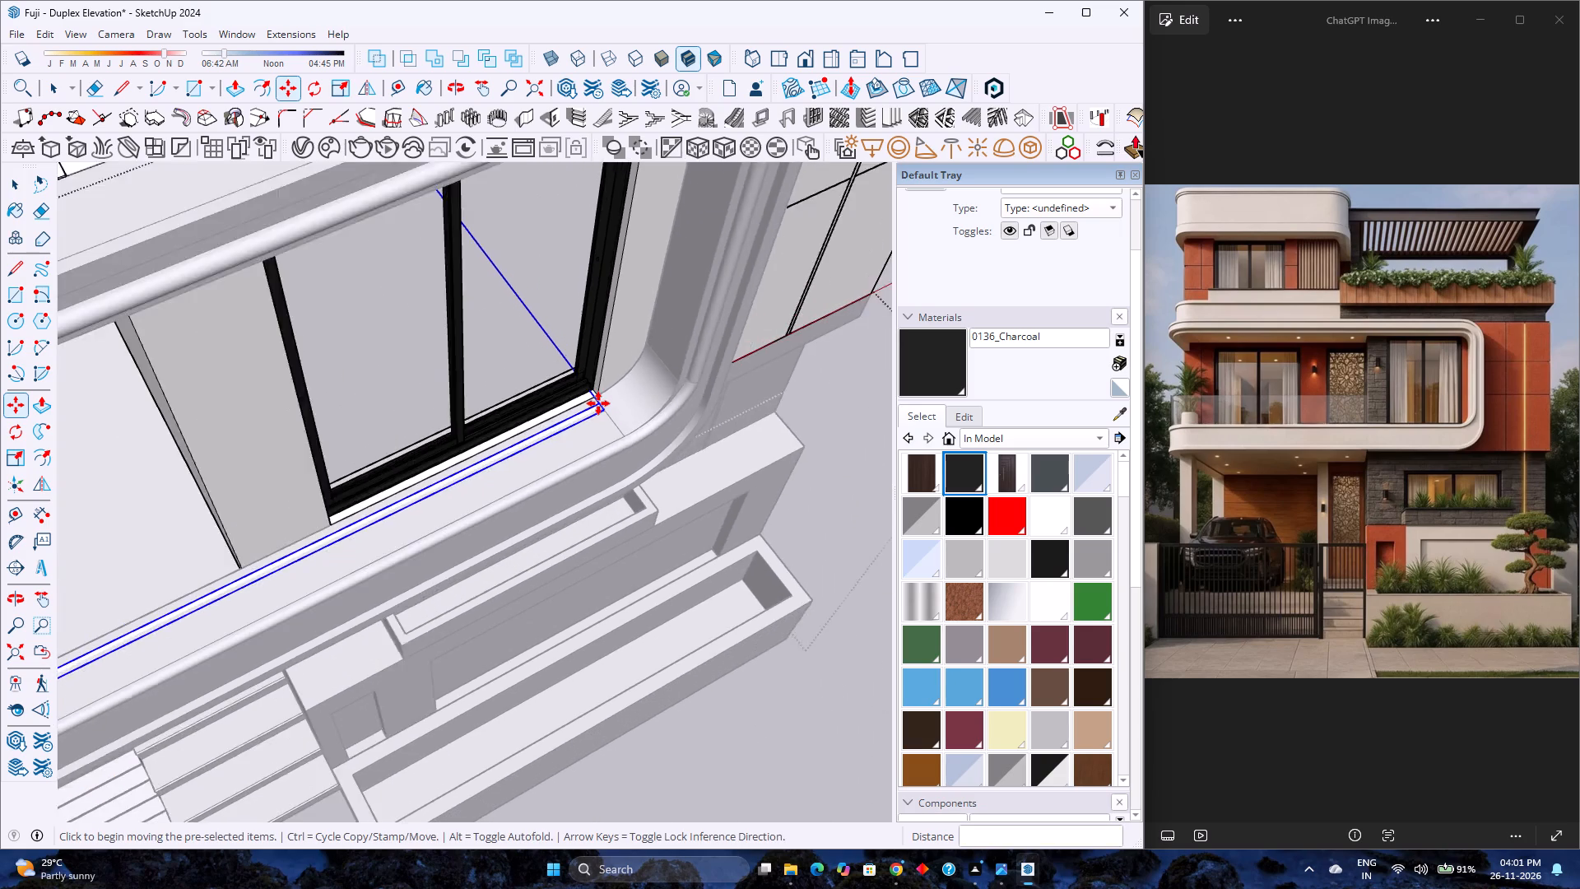
{"action": "scroll", "coordinate": [598, 403], "scroll_direction": "down", "scroll_amount": 16}
{"action": "scroll", "coordinate": [194, 585], "scroll_direction": "up", "scroll_amount": 4}
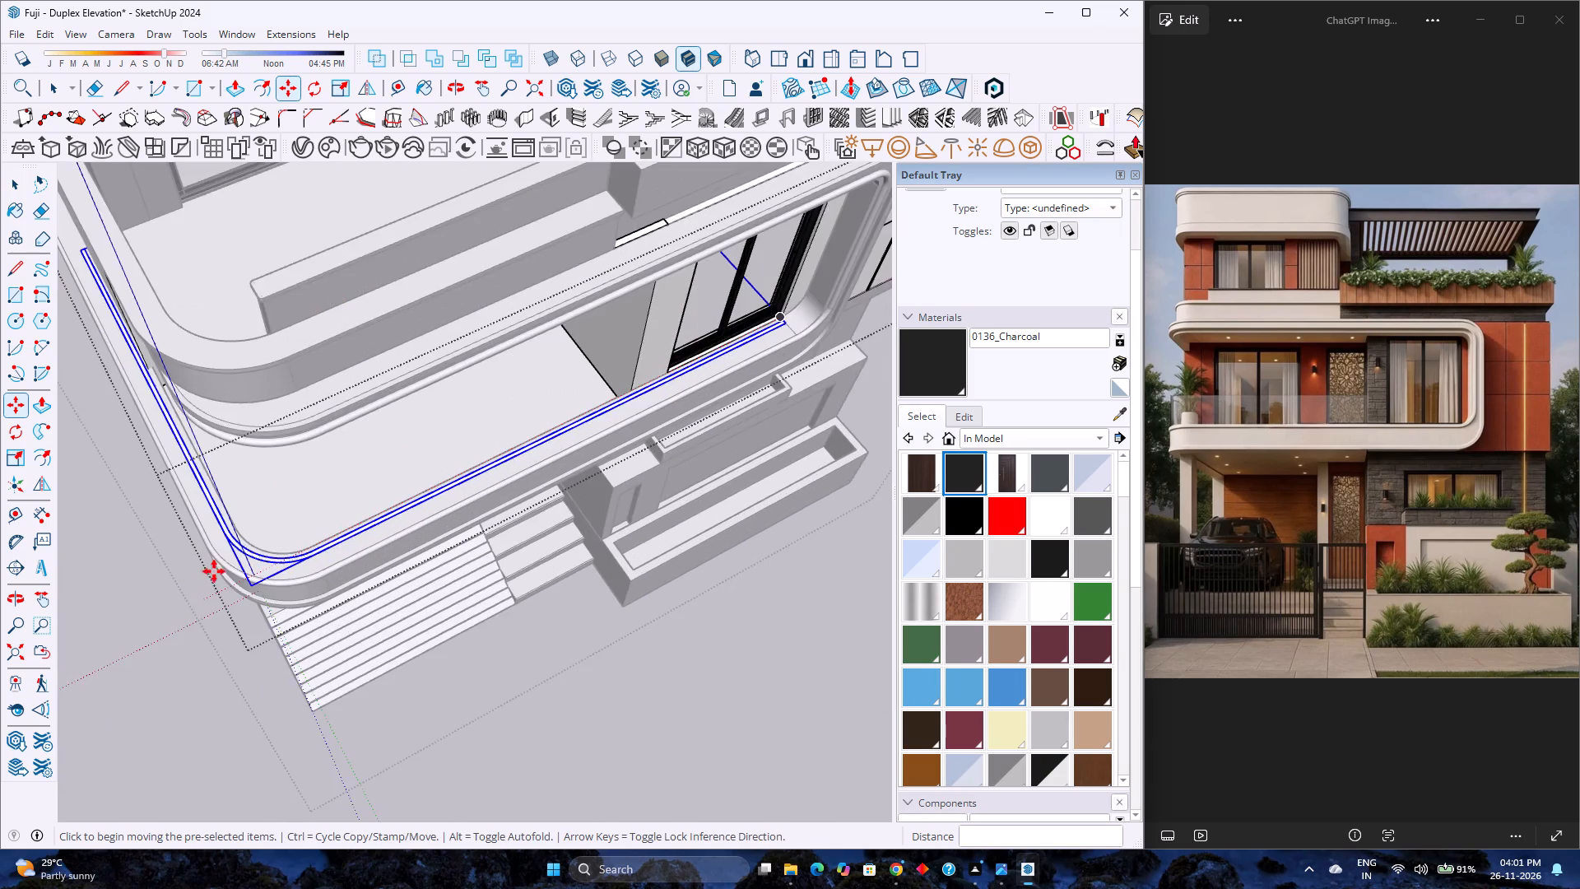
Set the strip's move distance to 3".
{"action": "scroll", "coordinate": [250, 555], "scroll_direction": "up", "scroll_amount": 10}
{"action": "key", "text": "3"}
{"action": "key", "text": "Return"}
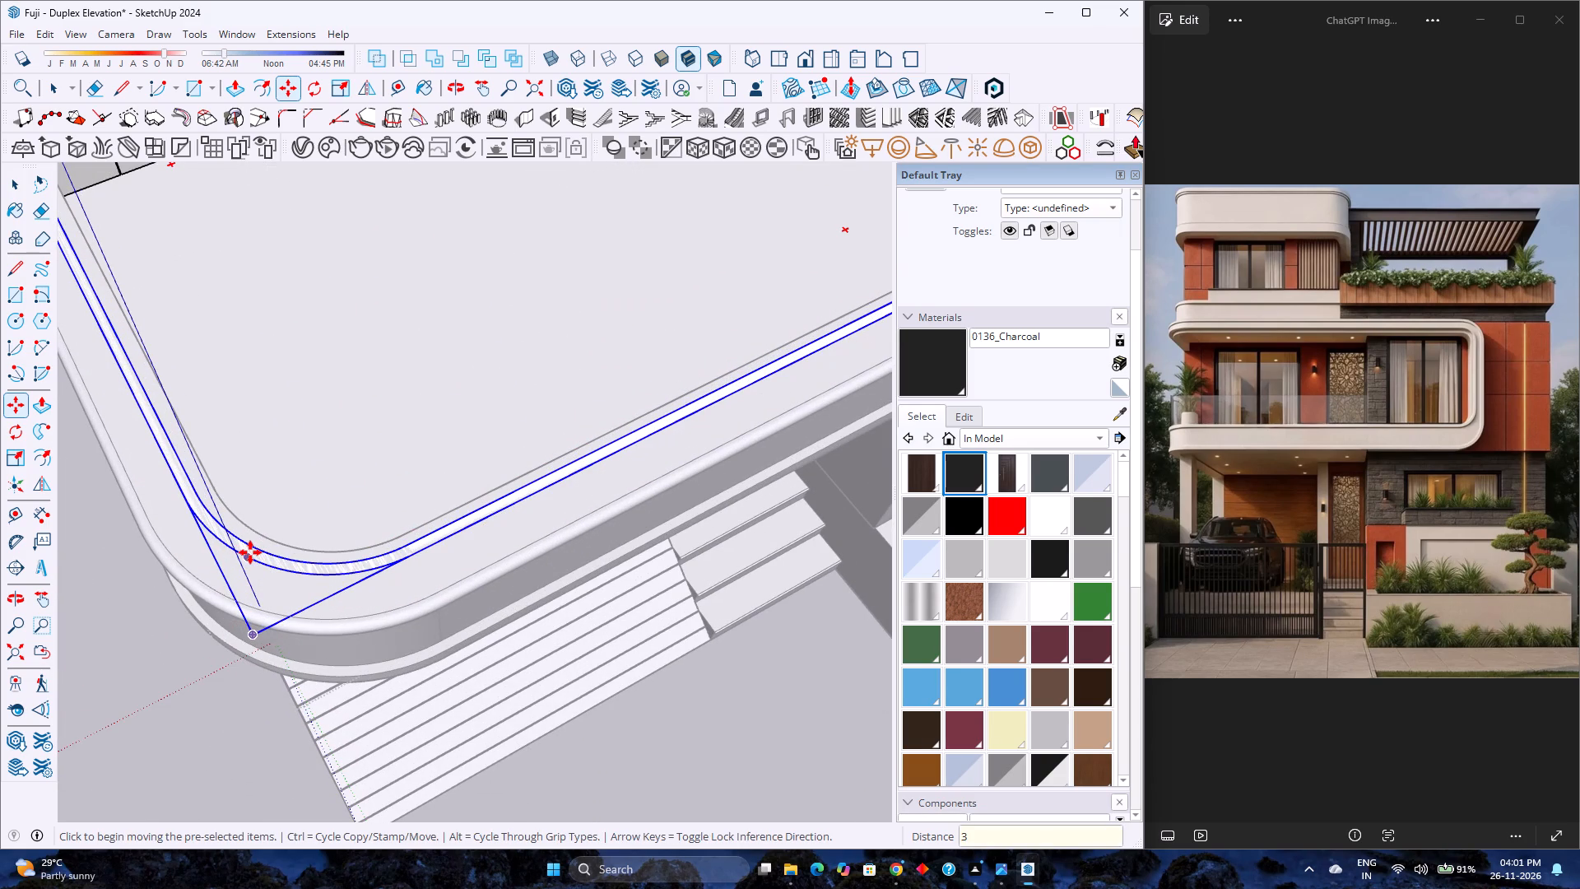
Inside the strip group, draw a line across the side run from the wall's outer corner to the strip's outer edge.
{"action": "scroll", "coordinate": [335, 549], "scroll_direction": "down", "scroll_amount": 7}
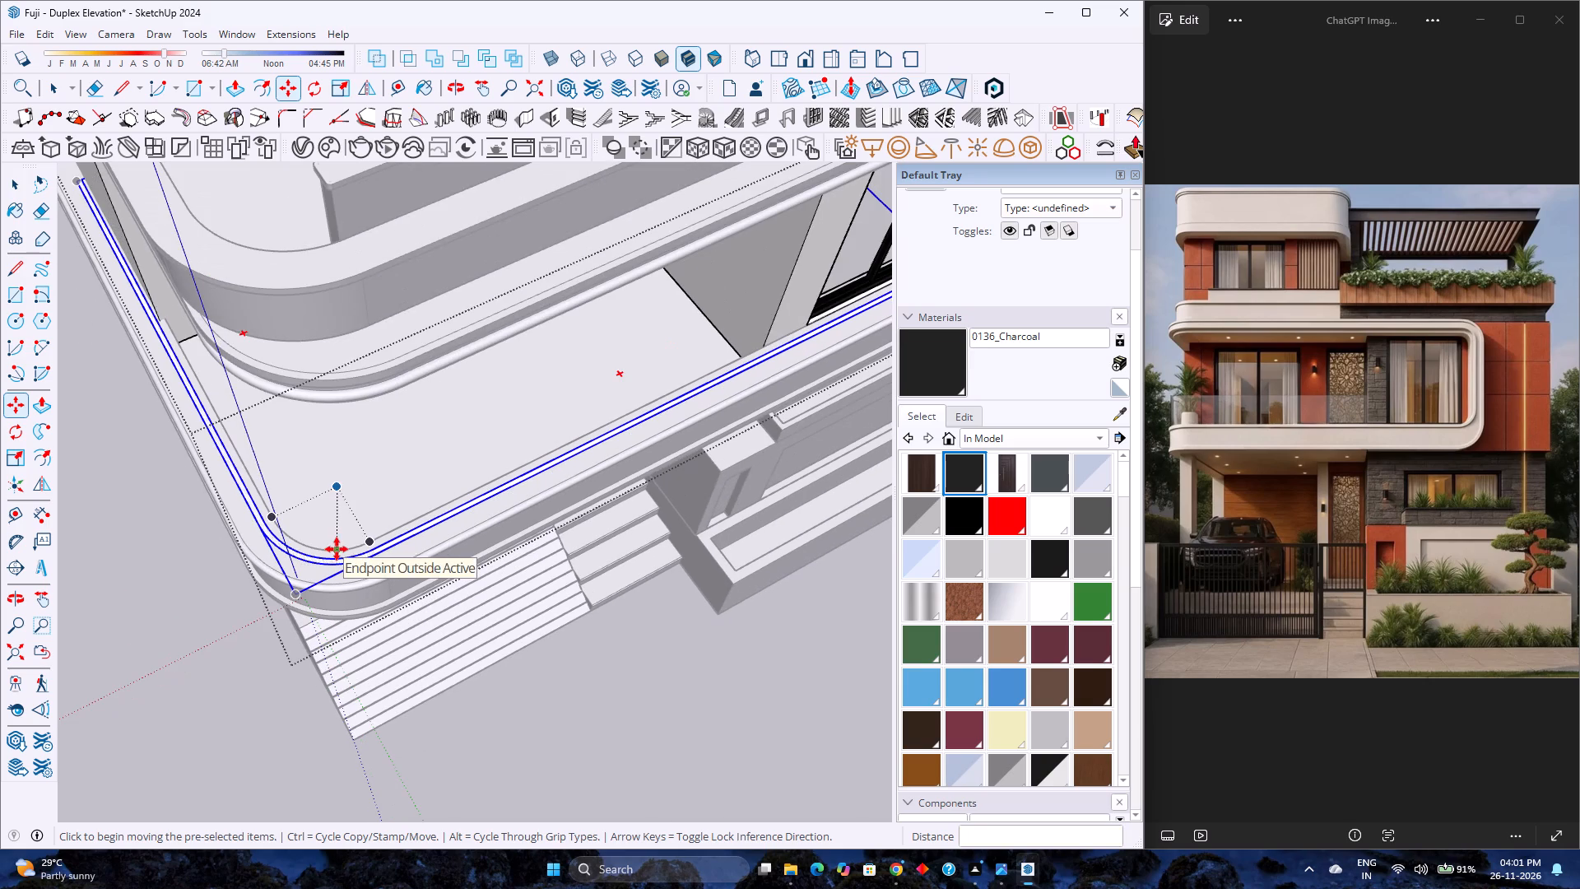
{"action": "key", "text": "space"}
{"action": "scroll", "coordinate": [290, 560], "scroll_direction": "down", "scroll_amount": 1}
{"action": "scroll", "coordinate": [289, 561], "scroll_direction": "up", "scroll_amount": 4}
{"action": "middle_click_drag", "start_coordinate": [231, 518], "coordinate": [394, 493]}
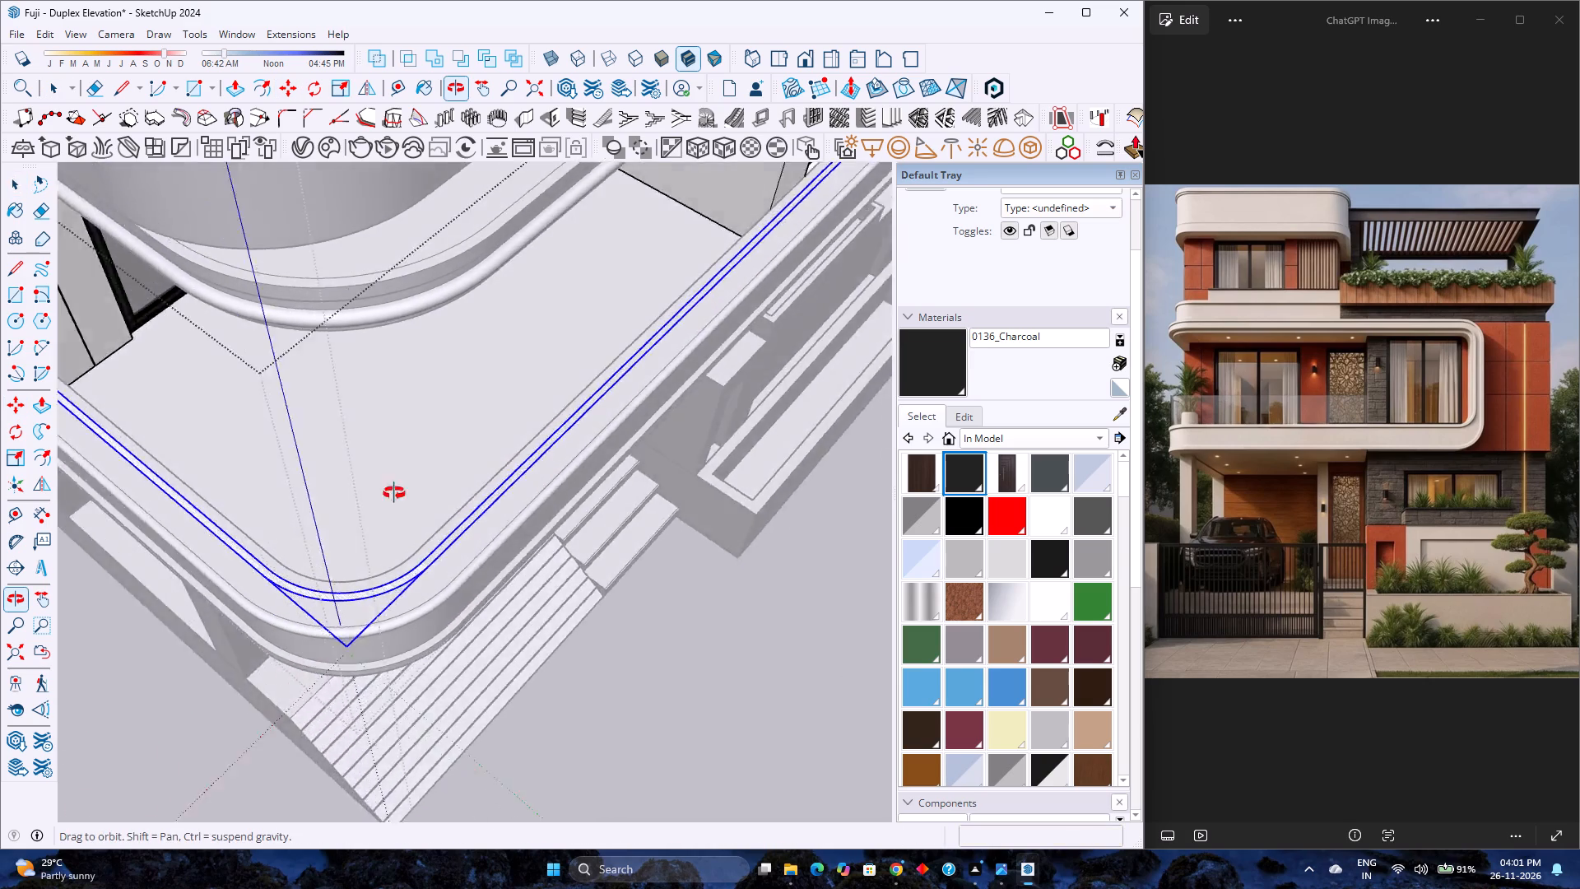
{"action": "middle_click_drag", "start_coordinate": [394, 493], "coordinate": [526, 473]}
{"action": "scroll", "coordinate": [531, 476], "scroll_direction": "down", "scroll_amount": 3}
{"action": "middle_click_drag", "start_coordinate": [278, 537], "coordinate": [527, 532], "text": "shift"}
{"action": "scroll", "coordinate": [310, 529], "scroll_direction": "up", "scroll_amount": 5}
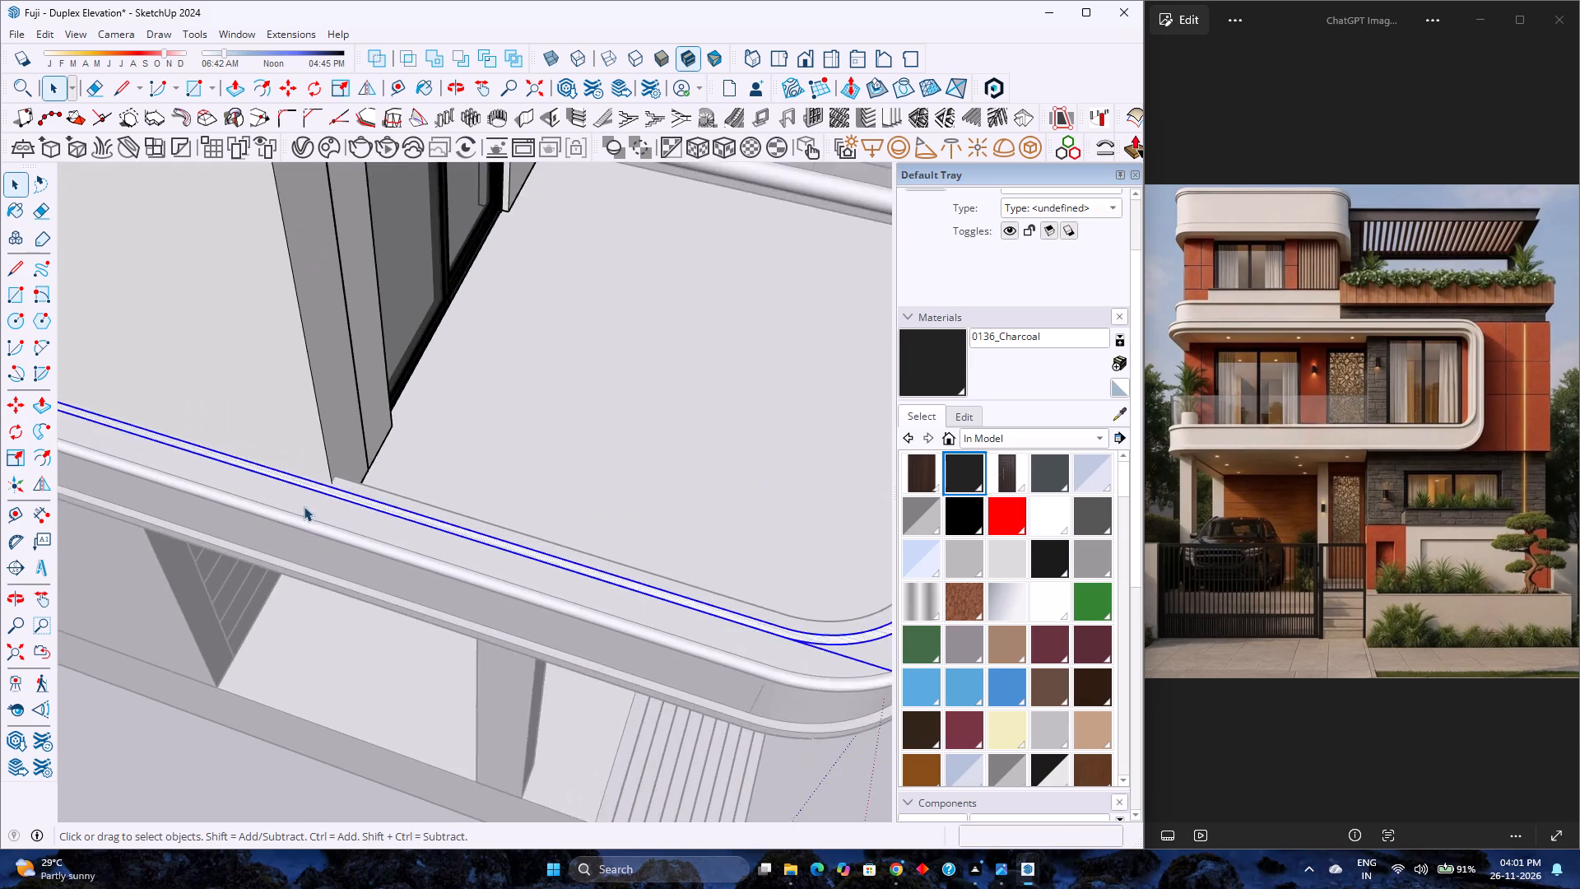
{"action": "scroll", "coordinate": [304, 506], "scroll_direction": "up", "scroll_amount": 2}
{"action": "double_click", "coordinate": [325, 477]}
{"action": "scroll", "coordinate": [325, 477], "scroll_direction": "up", "scroll_amount": 3}
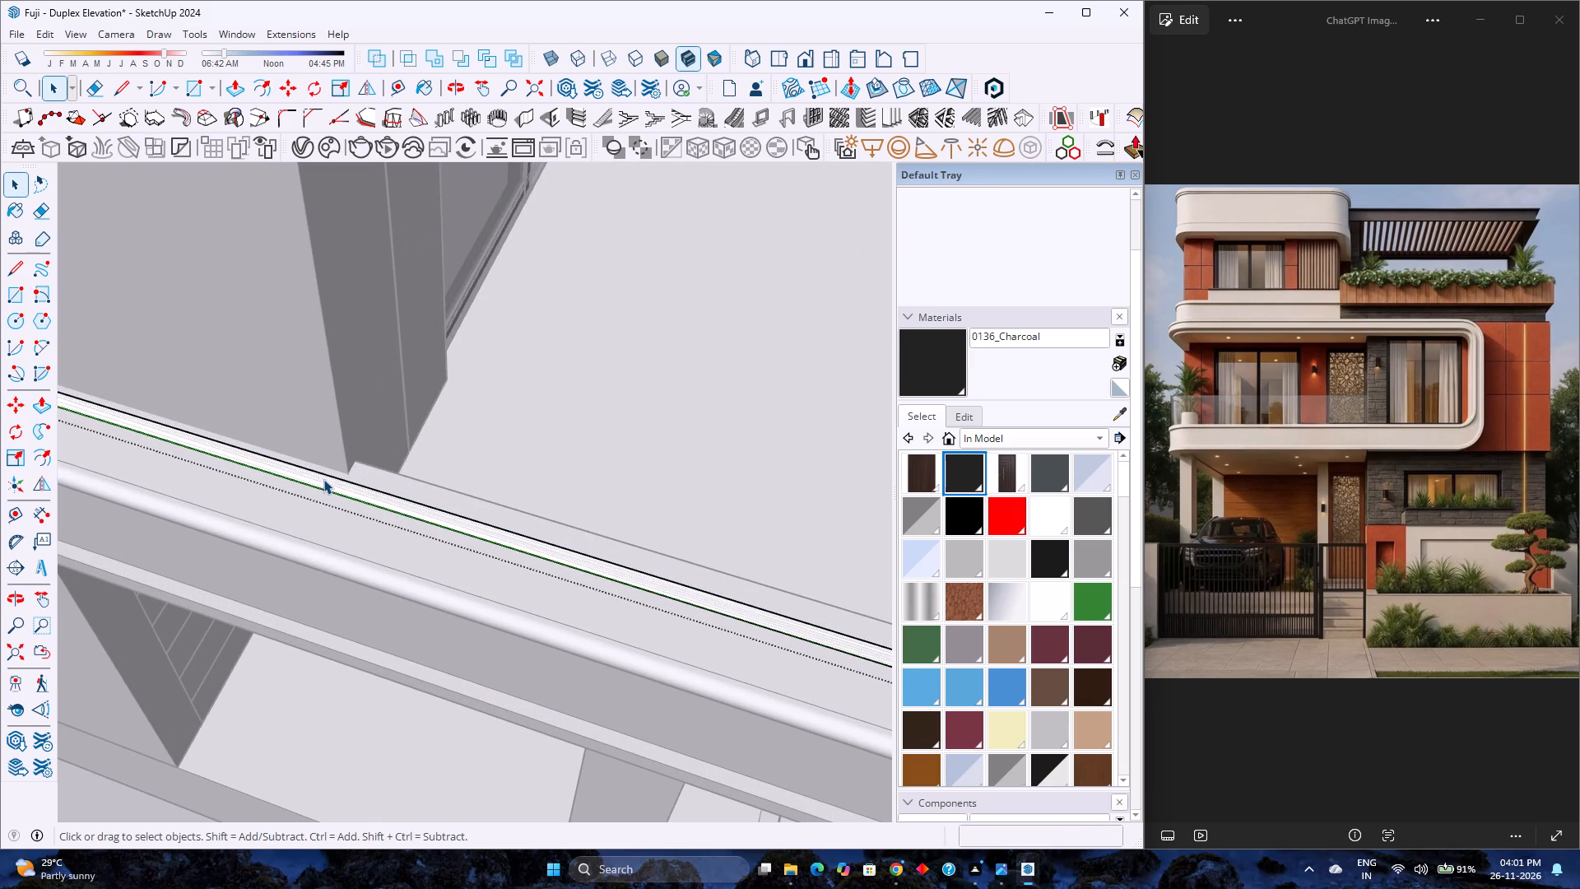
{"action": "key", "text": "l"}
{"action": "scroll", "coordinate": [342, 479], "scroll_direction": "up", "scroll_amount": 11}
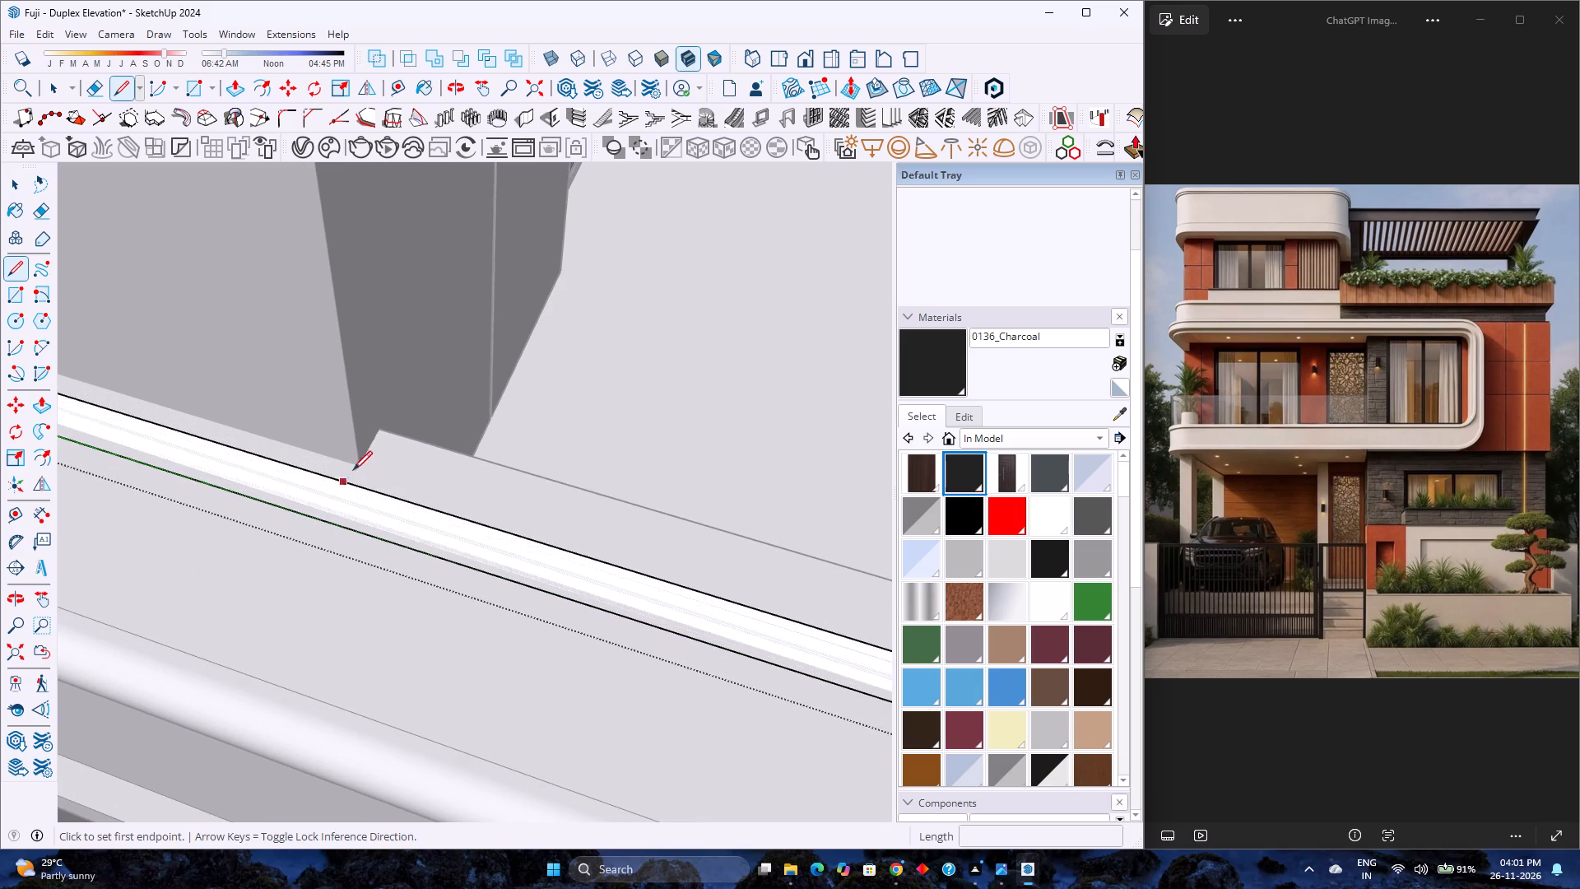
{"action": "left_click", "coordinate": [364, 466]}
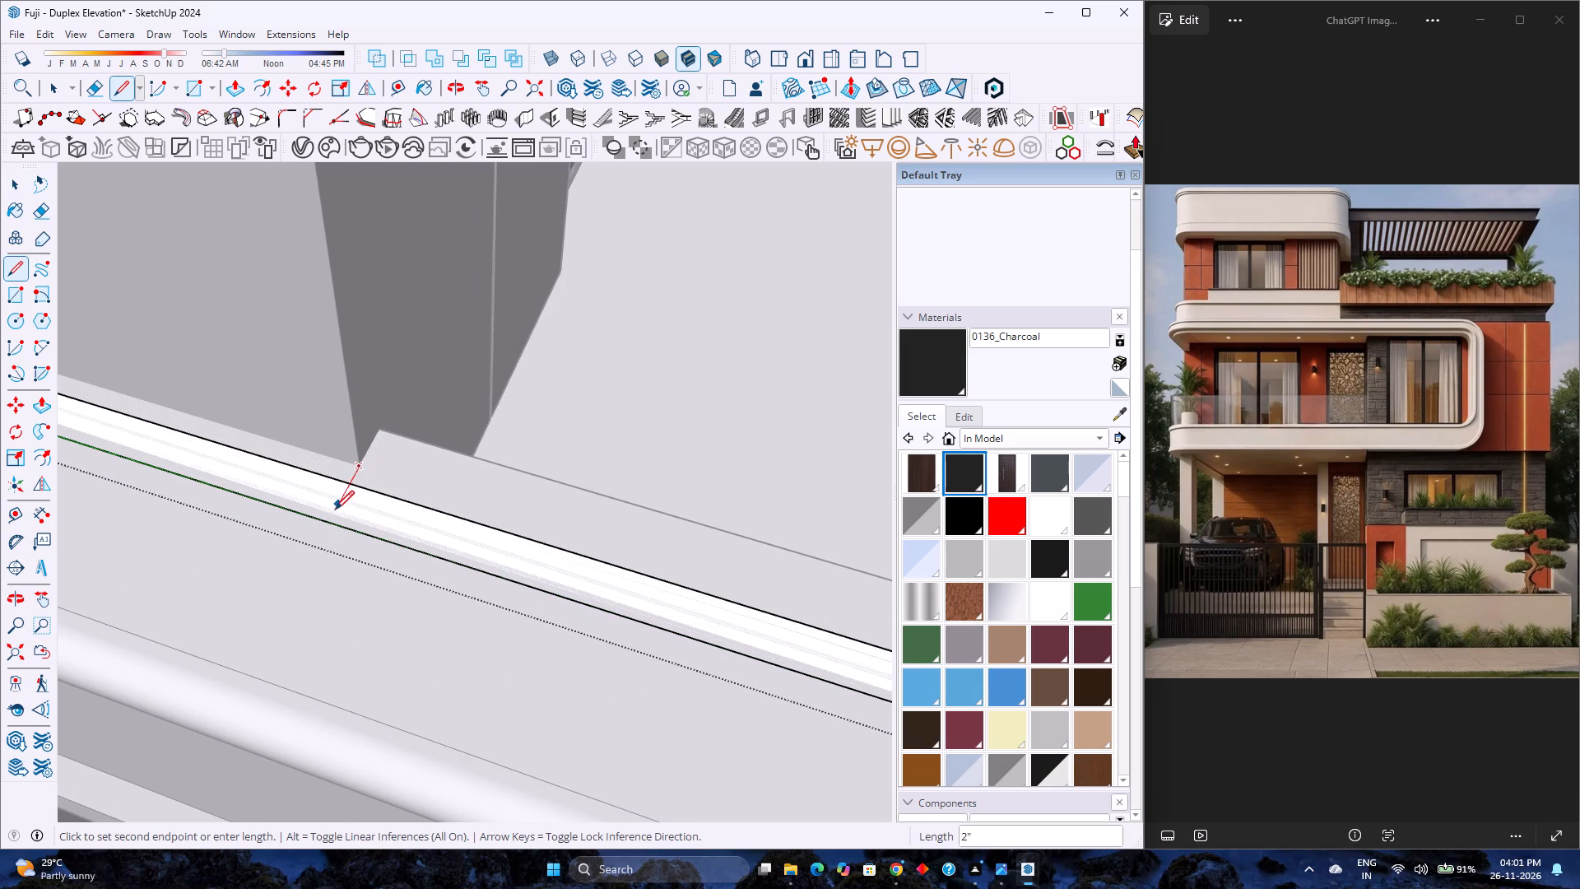
{"action": "left_click", "coordinate": [328, 523]}
Erase the surplus part of the strip beyond the cut line on the side run, past the wall's outer corner.
{"action": "key", "text": "e"}
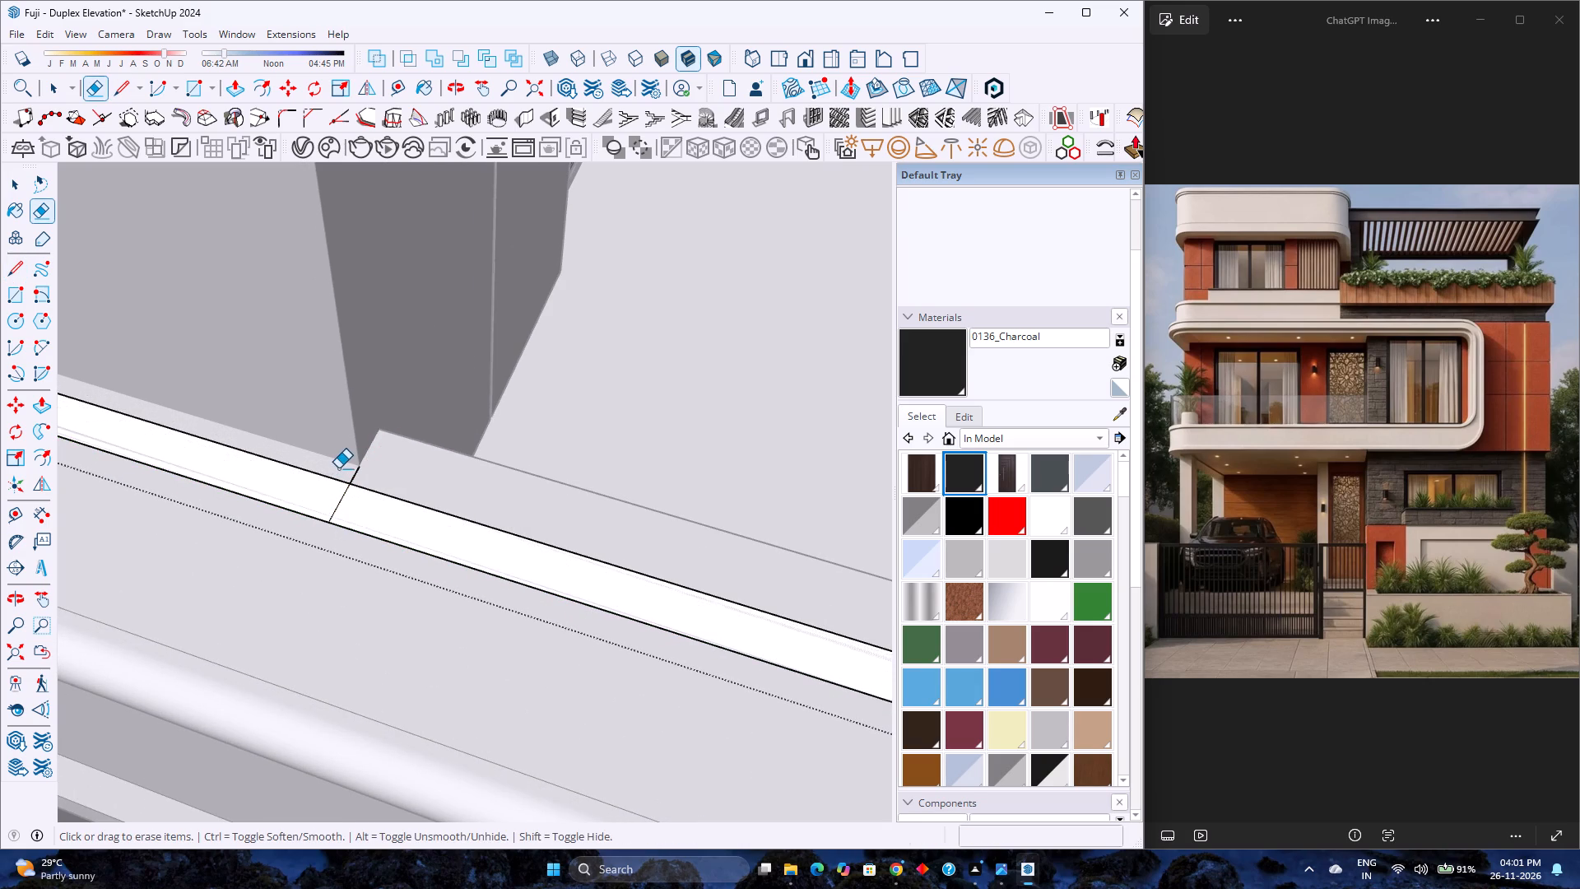
{"action": "left_click", "coordinate": [353, 473]}
{"action": "left_click", "coordinate": [328, 476]}
{"action": "left_click", "coordinate": [298, 508]}
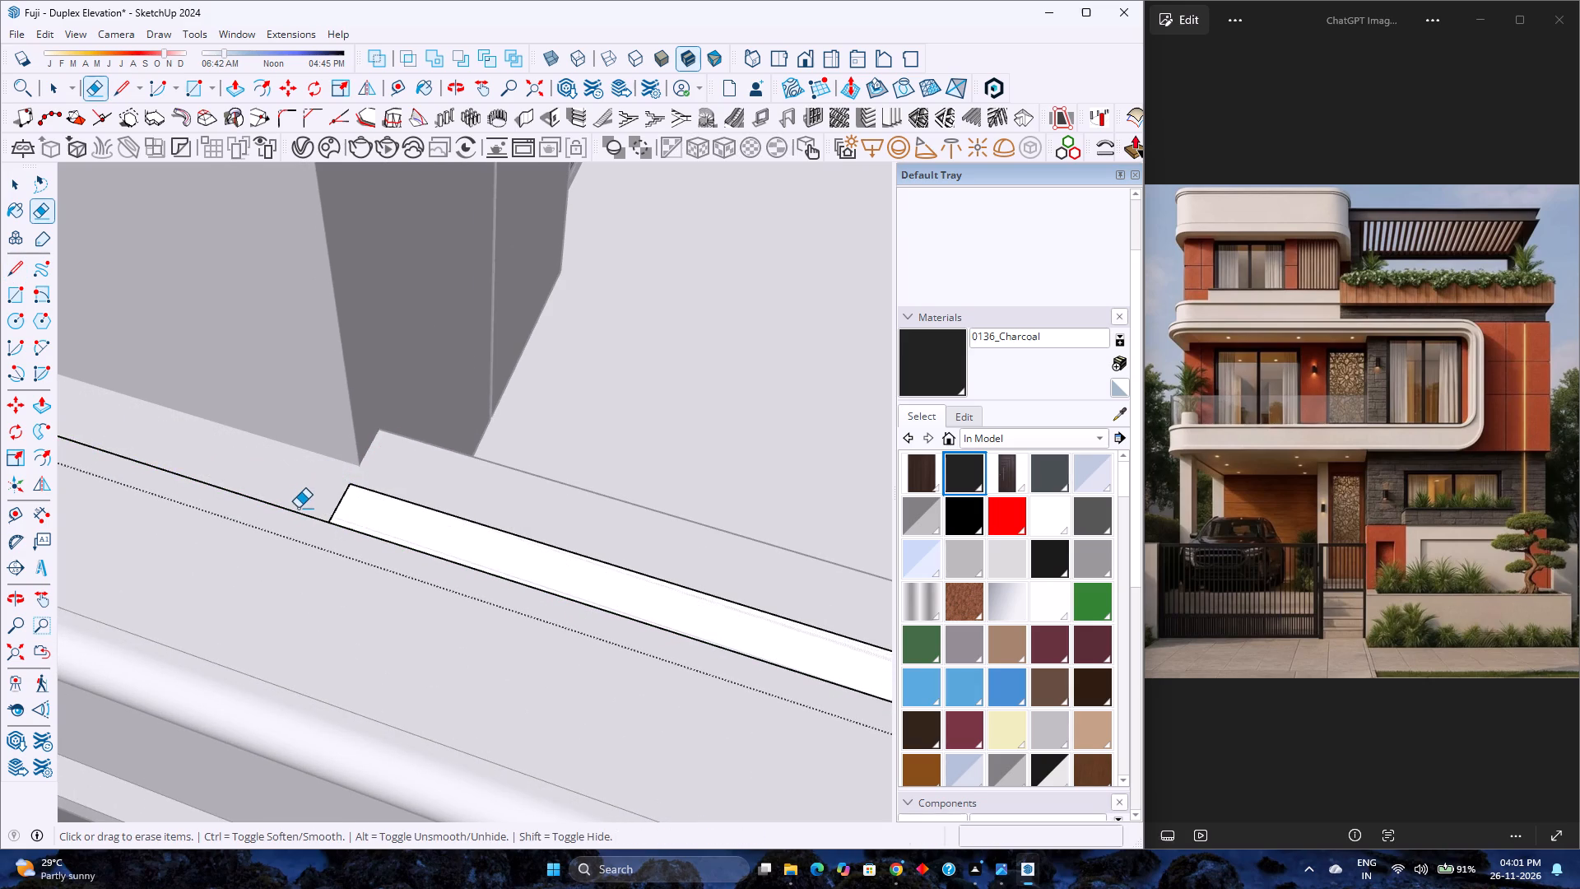
{"action": "scroll", "coordinate": [295, 479], "scroll_direction": "down", "scroll_amount": 8}
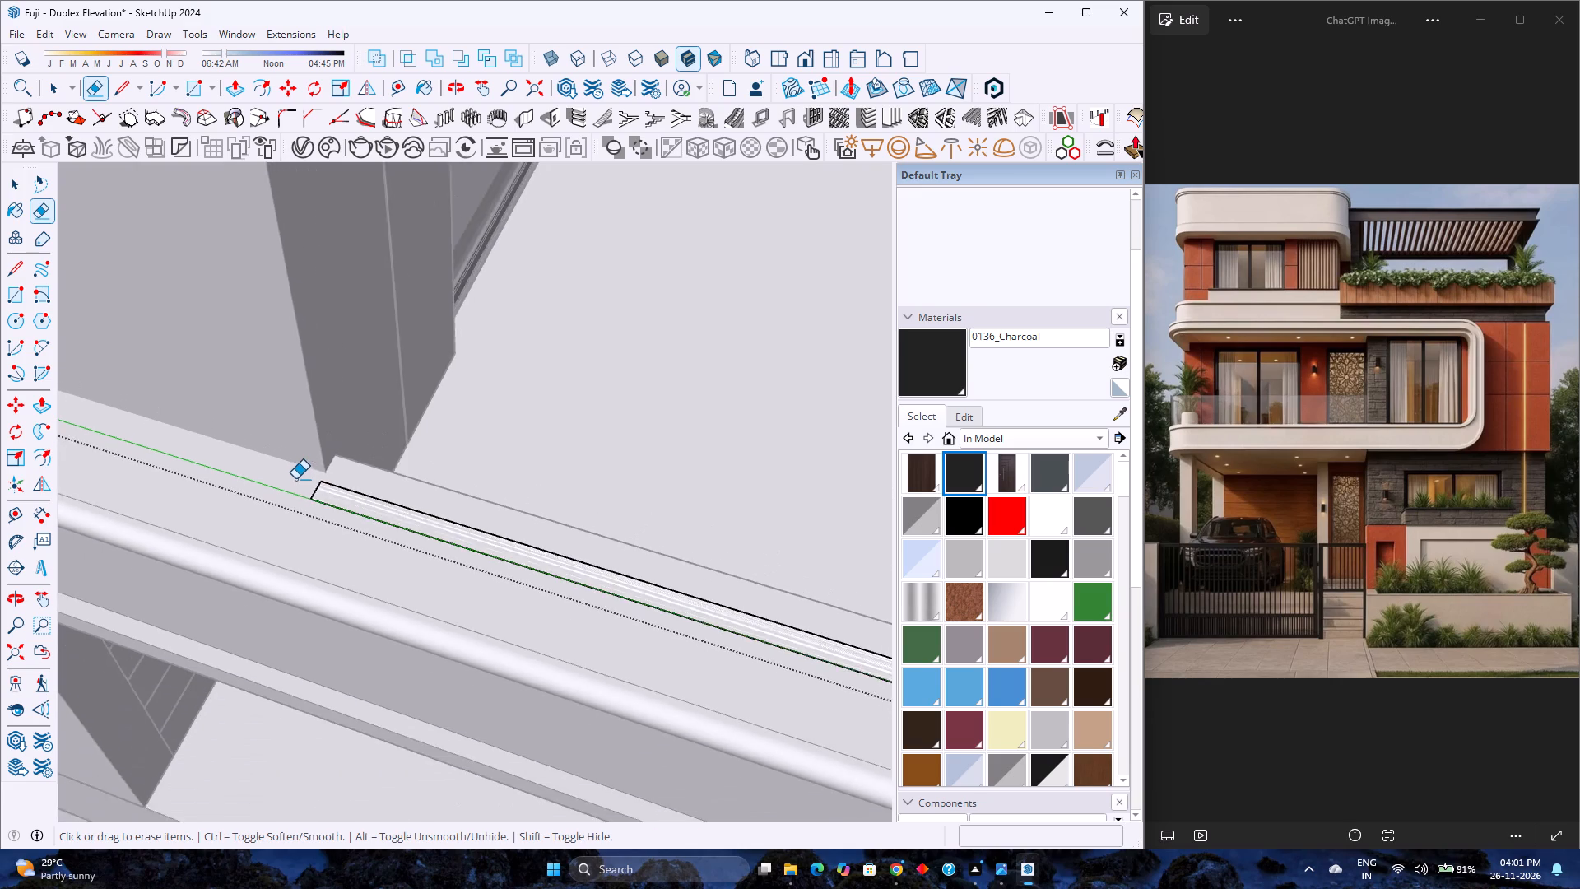
{"action": "scroll", "coordinate": [295, 479], "scroll_direction": "down", "scroll_amount": 20}
{"action": "scroll", "coordinate": [295, 479], "scroll_direction": "down", "scroll_amount": 1}
Draw a 5" line across the strip's front run from the wall's corner to the strip's outer edge.
{"action": "middle_click_drag", "start_coordinate": [448, 490], "coordinate": [254, 448]}
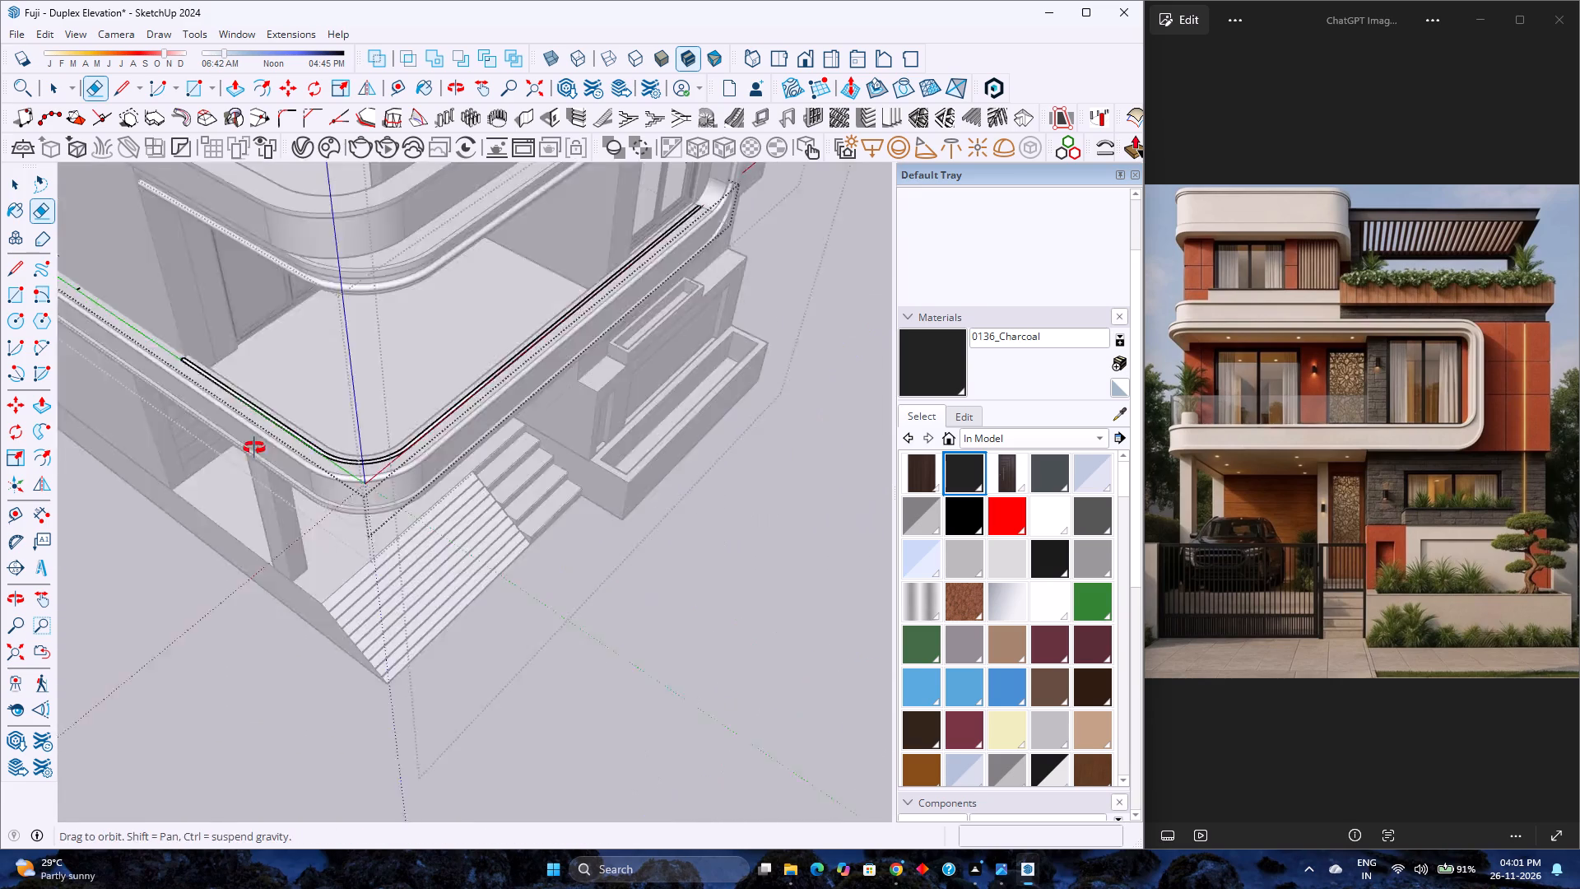
{"action": "middle_click_drag", "start_coordinate": [254, 448], "coordinate": [146, 430]}
{"action": "scroll", "coordinate": [606, 276], "scroll_direction": "up", "scroll_amount": 11}
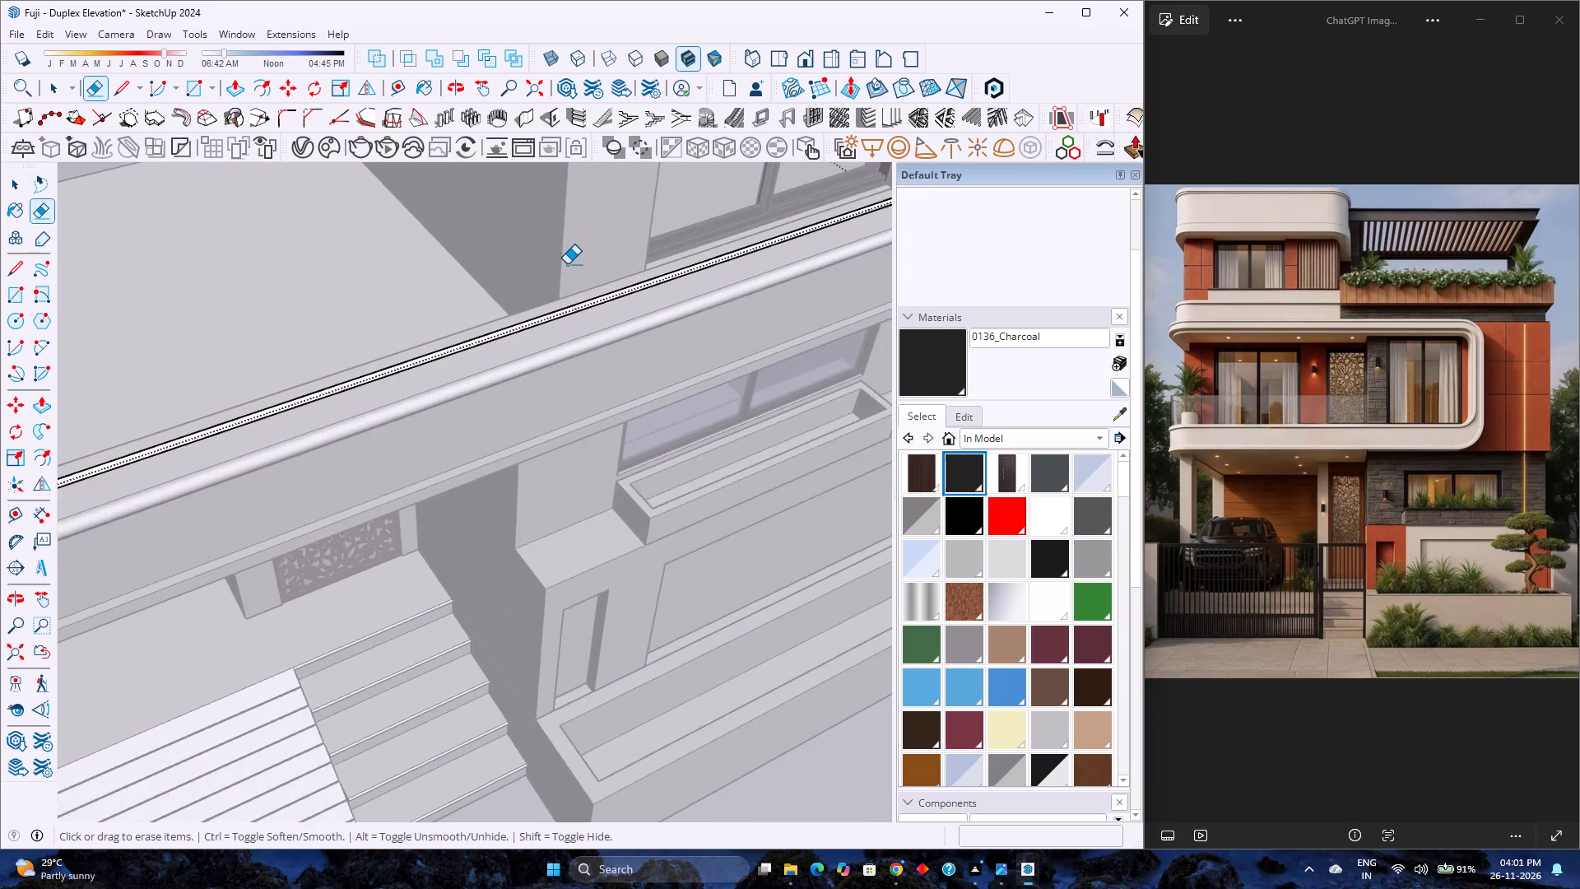
{"action": "scroll", "coordinate": [567, 264], "scroll_direction": "up", "scroll_amount": 9}
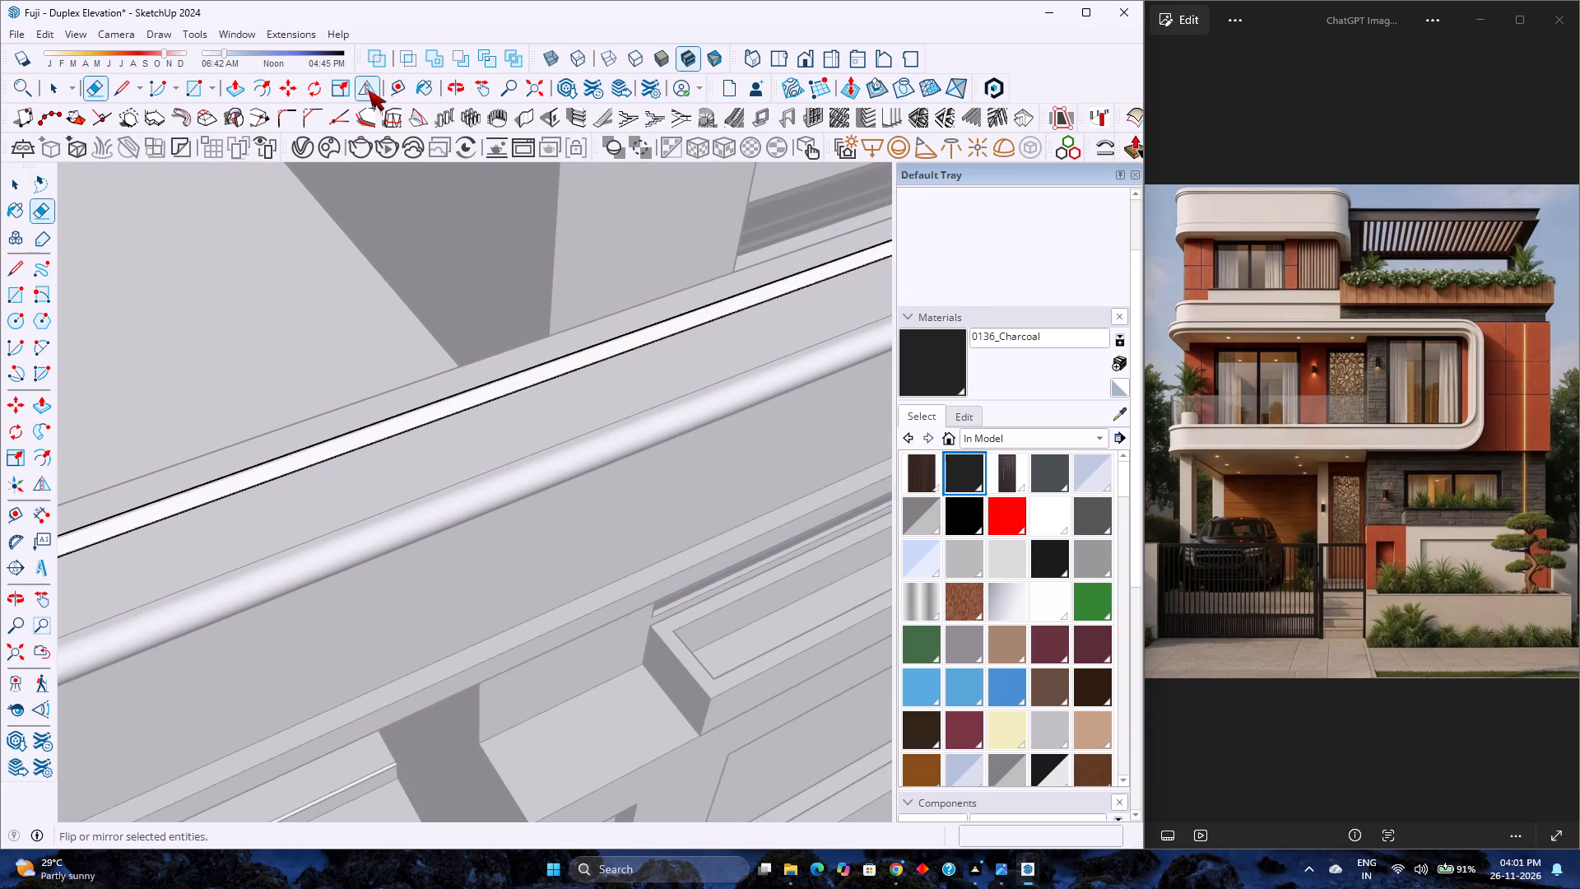
{"action": "left_click", "coordinate": [393, 80]}
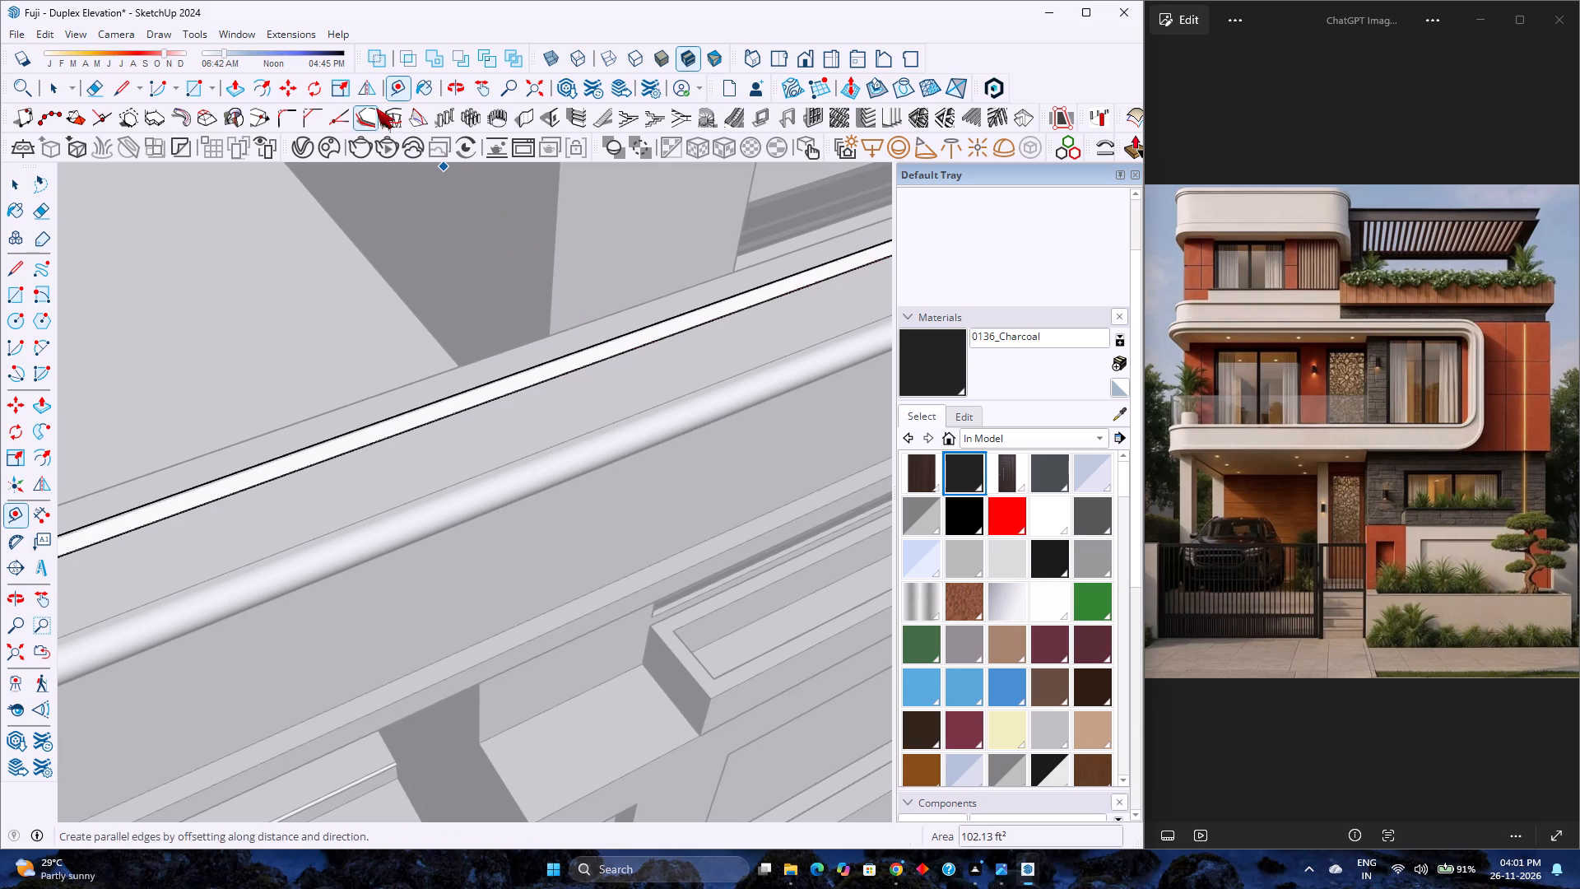
{"action": "left_click", "coordinate": [123, 90]}
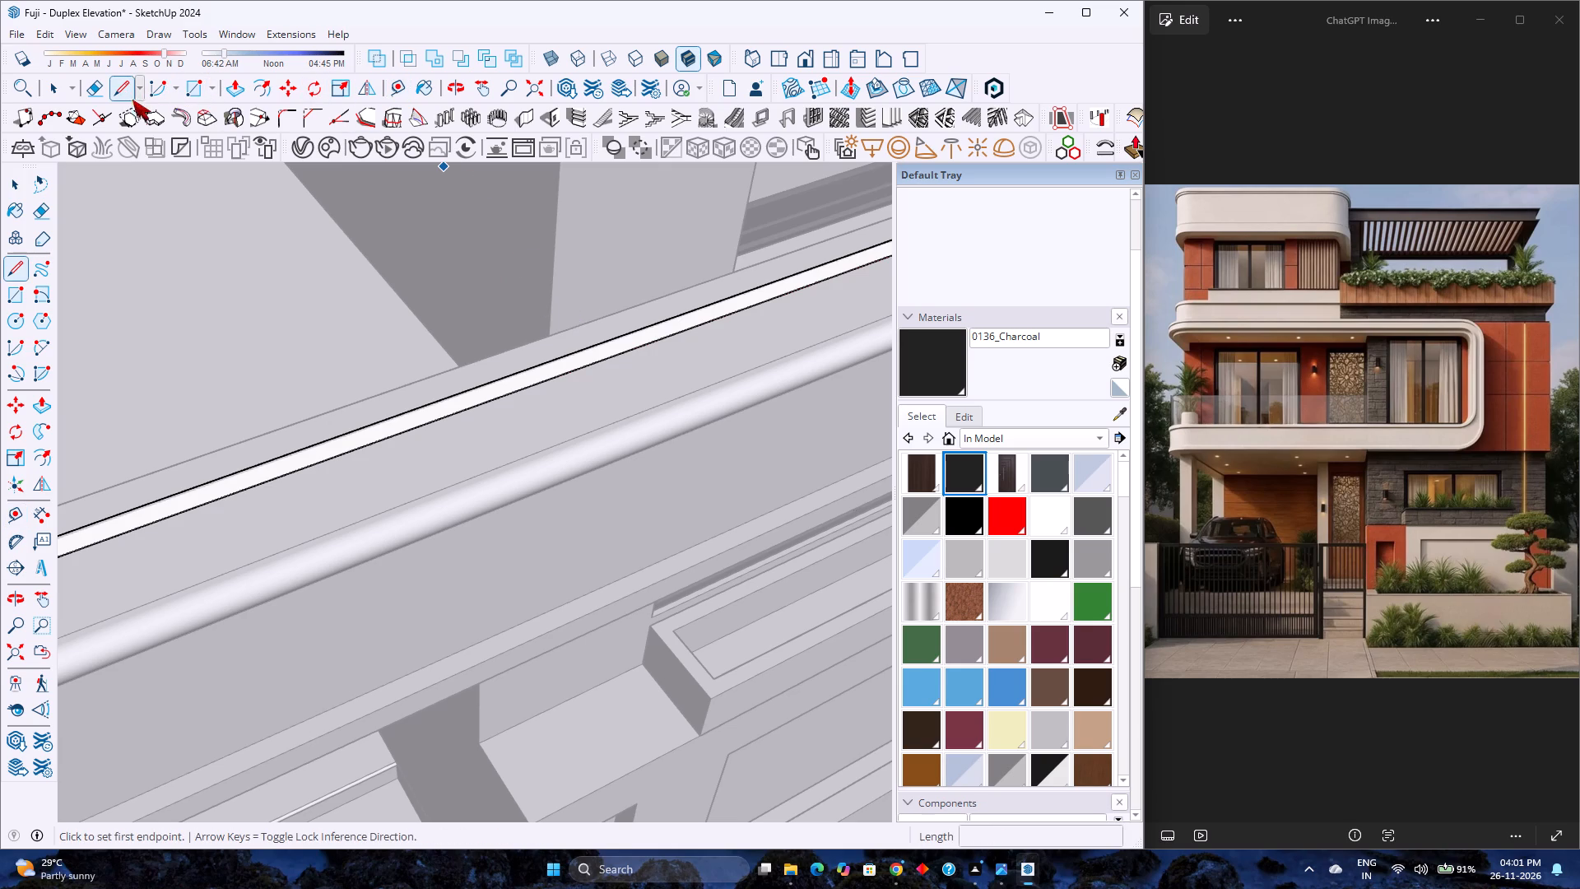
{"action": "left_click", "coordinate": [552, 332]}
{"action": "left_click", "coordinate": [575, 367]}
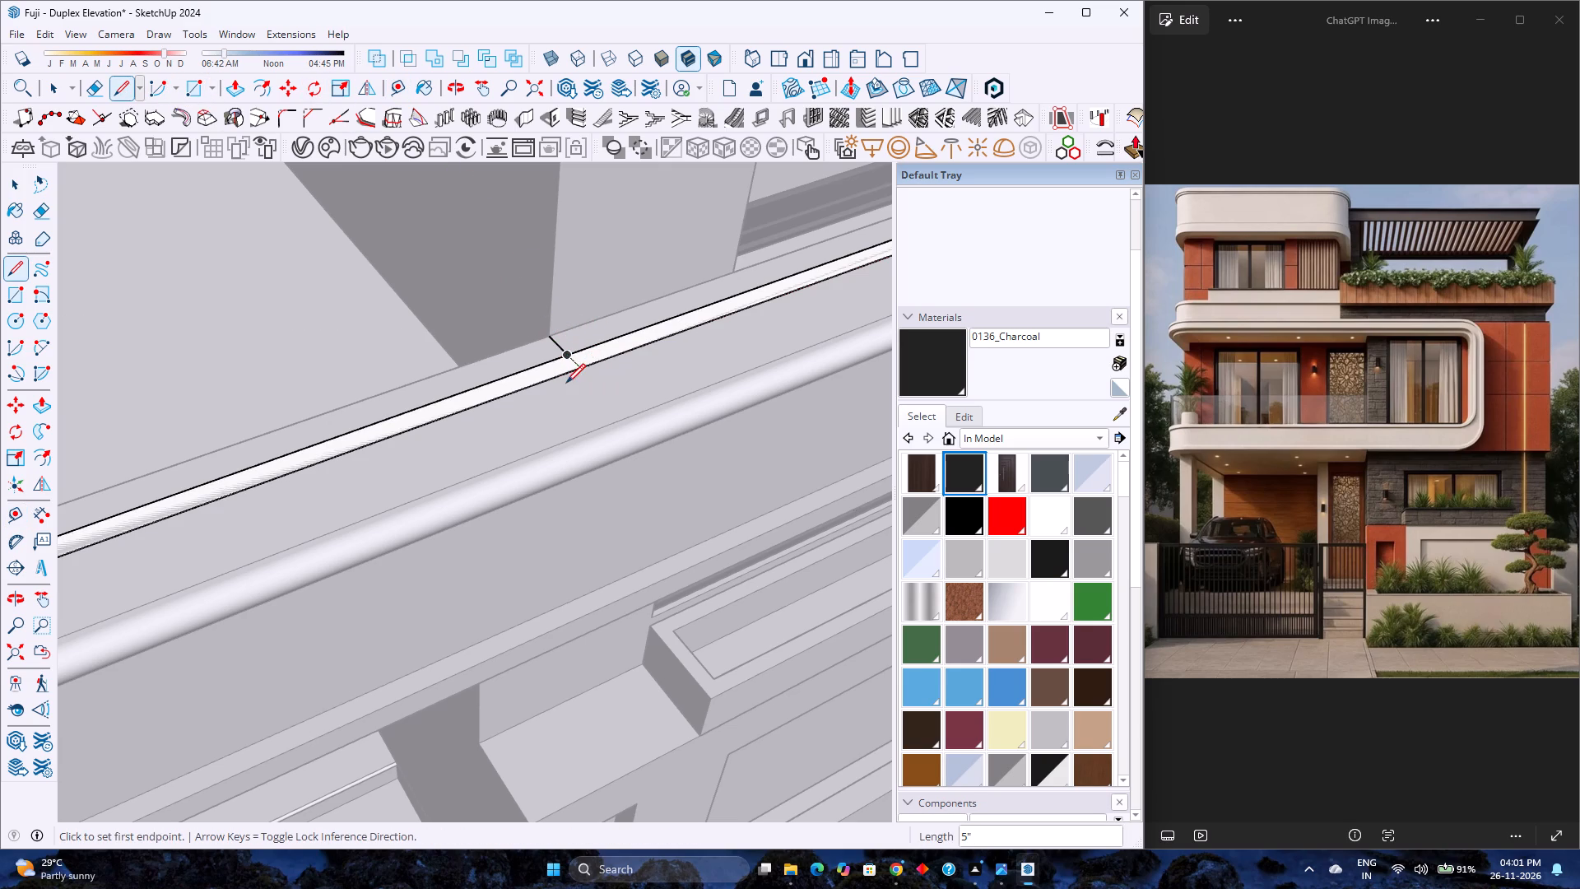
Erase the surplus part of the strip beyond the cut line on the front run, including the stretch past the window.
{"action": "key", "text": "e"}
{"action": "left_click_drag", "start_coordinate": [569, 340], "coordinate": [551, 342]}
{"action": "left_click_drag", "start_coordinate": [620, 341], "coordinate": [613, 329]}
{"action": "scroll", "coordinate": [371, 427], "scroll_direction": "down", "scroll_amount": 7}
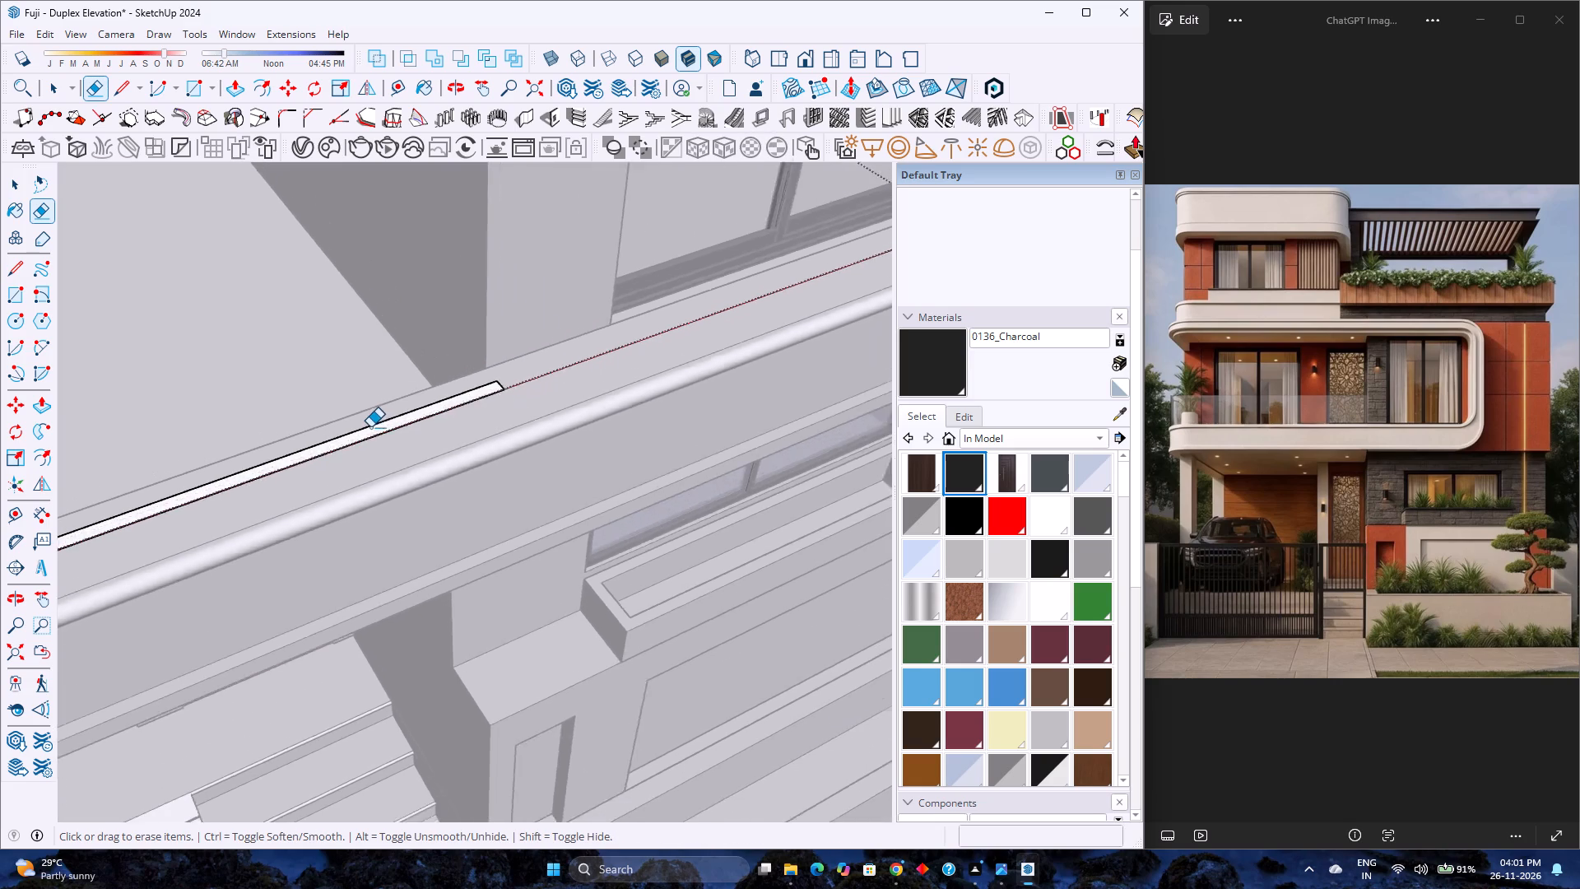
{"action": "scroll", "coordinate": [370, 427], "scroll_direction": "down", "scroll_amount": 6}
{"action": "left_click_drag", "start_coordinate": [750, 283], "coordinate": [773, 282]}
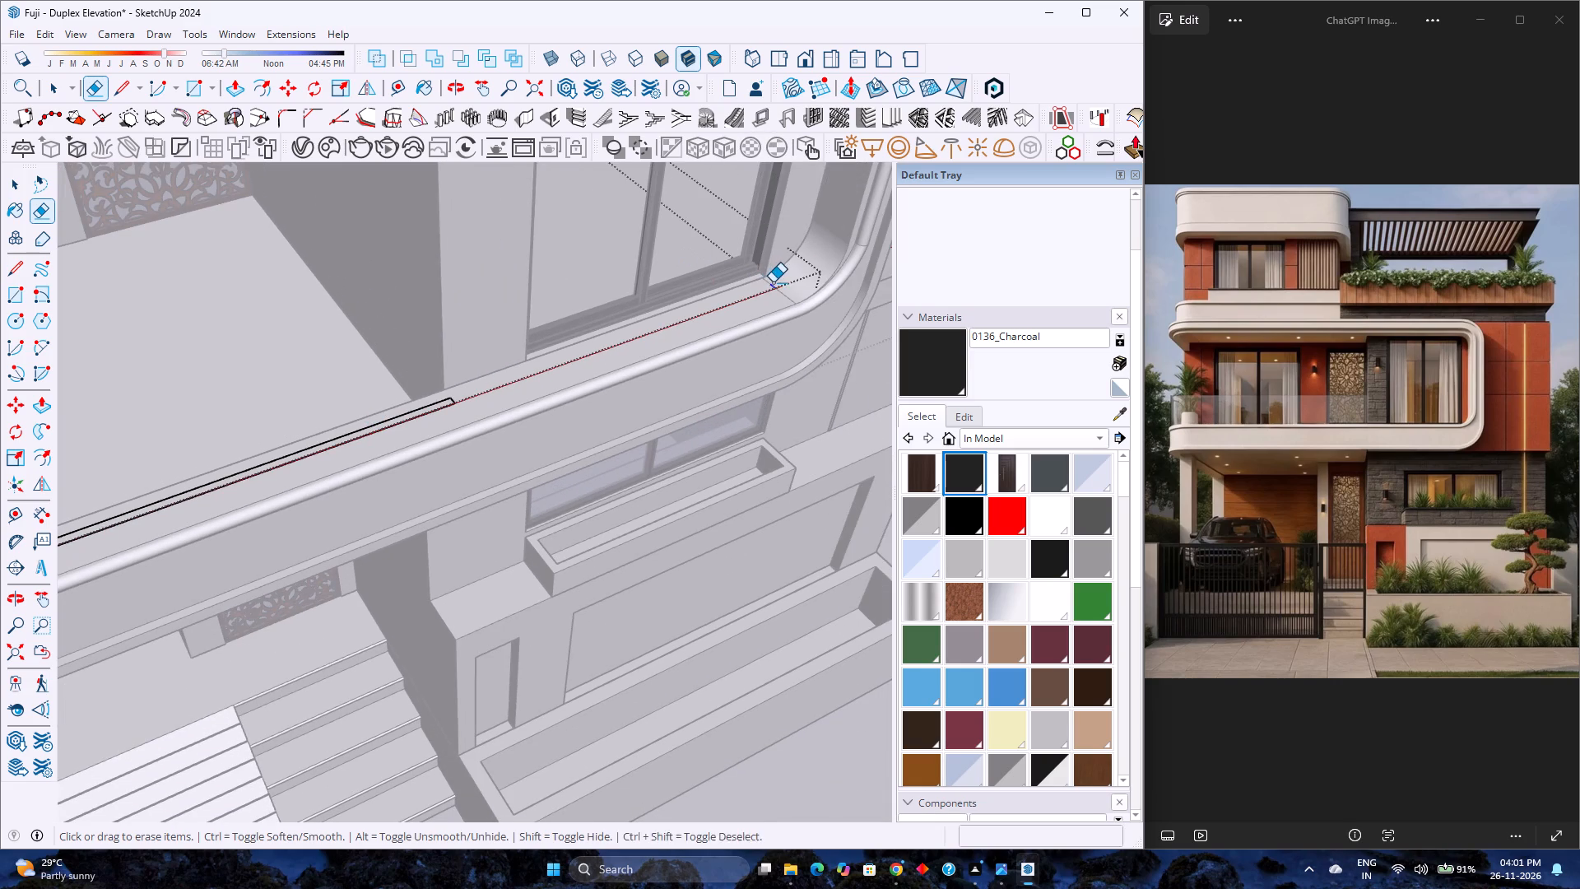
{"action": "left_click_drag", "start_coordinate": [773, 282], "coordinate": [774, 284]}
{"action": "scroll", "coordinate": [677, 356], "scroll_direction": "down", "scroll_amount": 13}
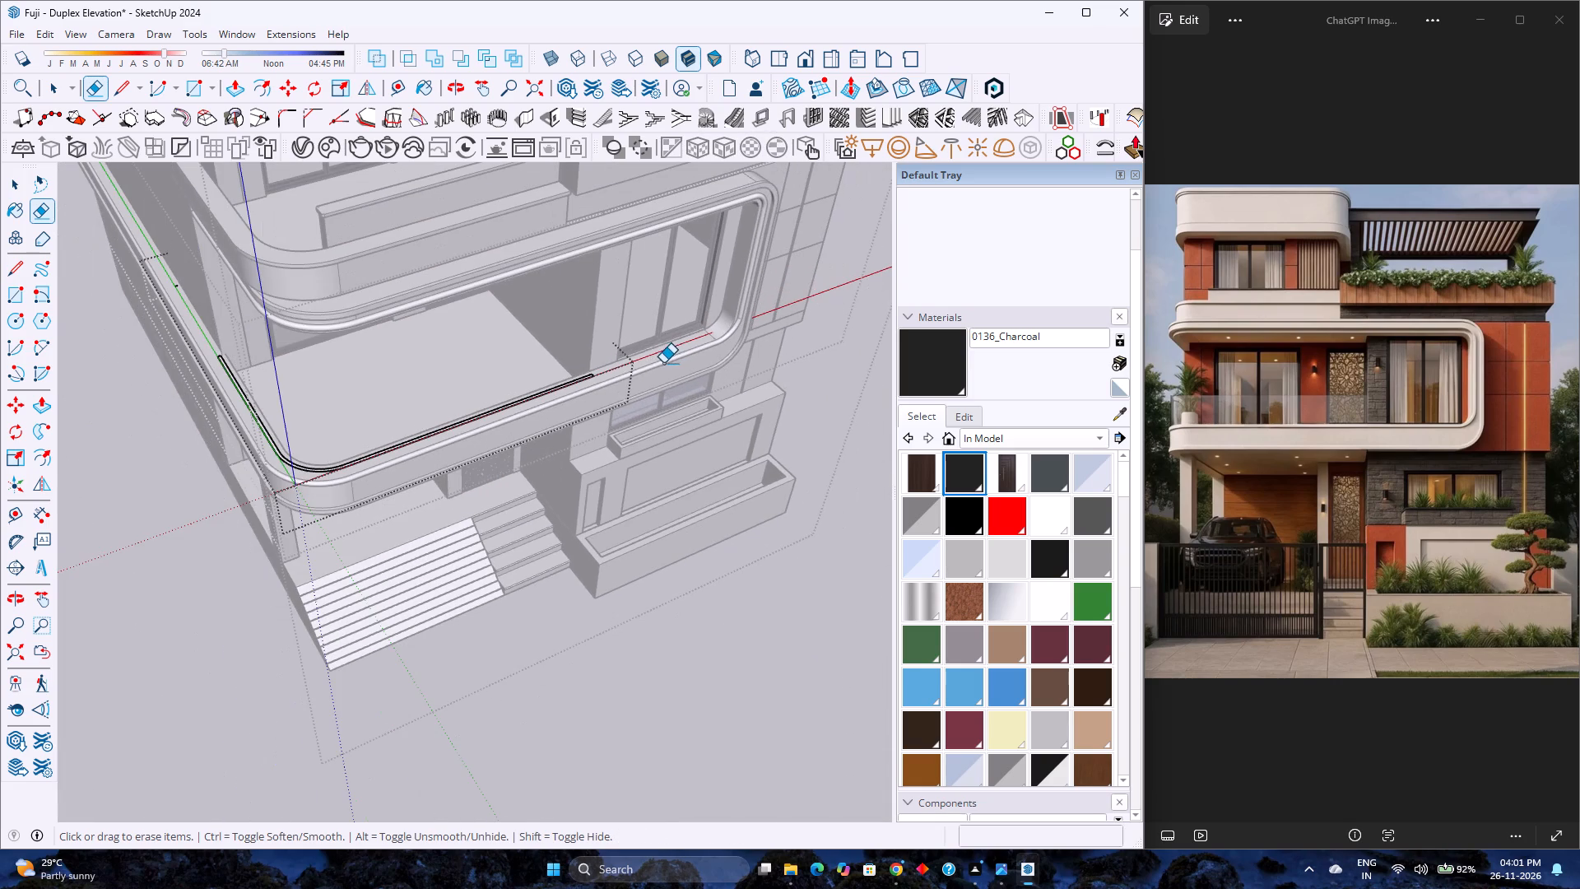
Place a guide line 3' above the balcony floor's edge along the front run.
{"action": "key", "text": "space"}
{"action": "scroll", "coordinate": [520, 382], "scroll_direction": "up", "scroll_amount": 3}
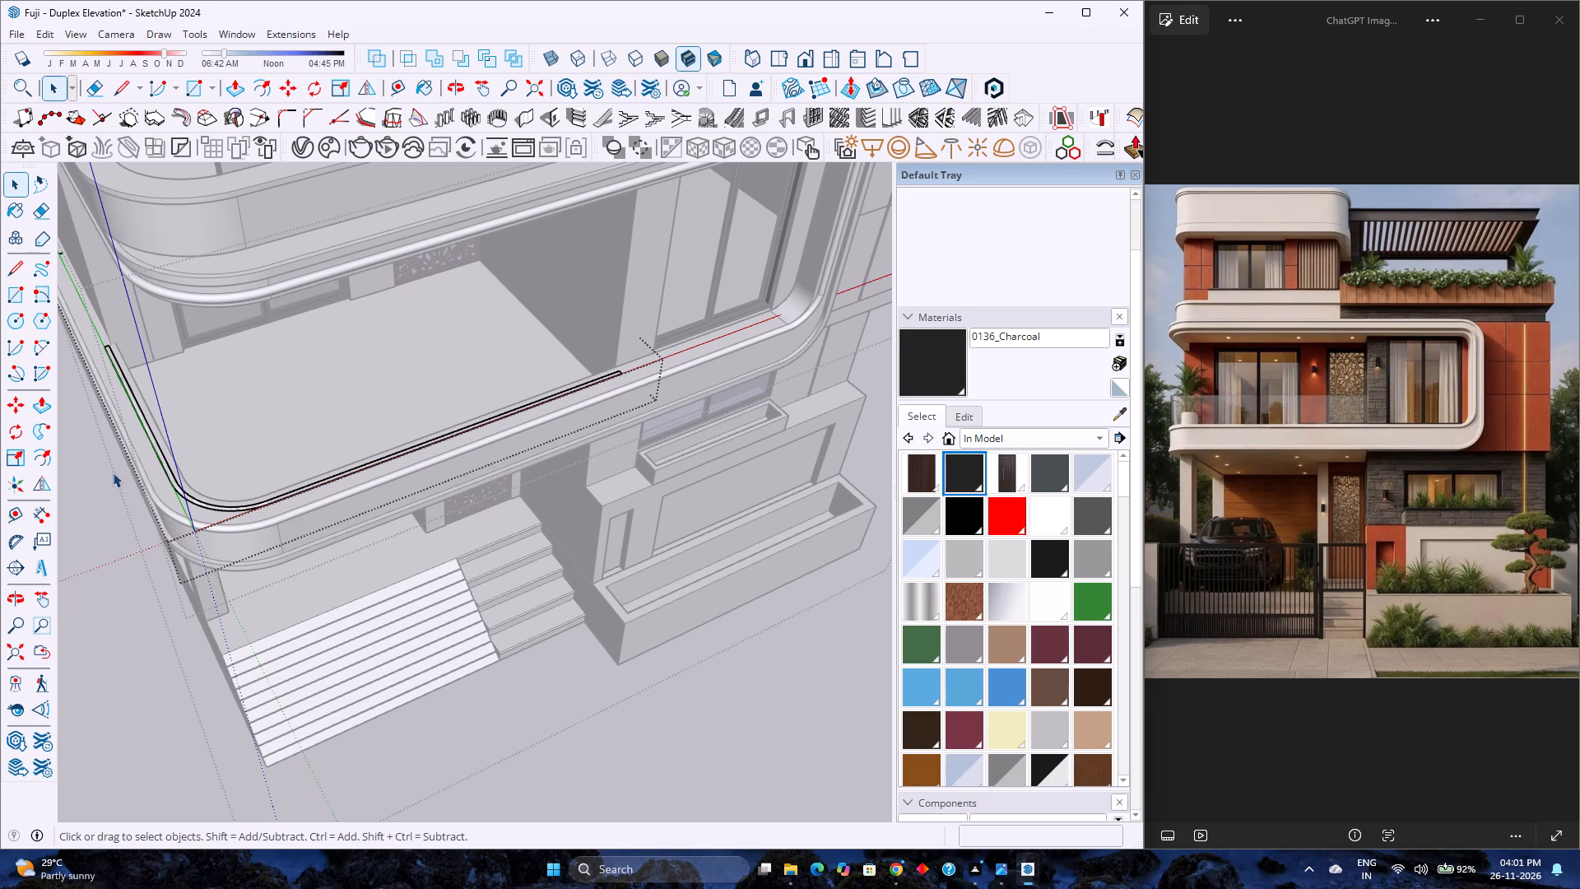
{"action": "scroll", "coordinate": [233, 450], "scroll_direction": "up", "scroll_amount": 5}
{"action": "middle_click_drag", "start_coordinate": [275, 503], "coordinate": [256, 486]}
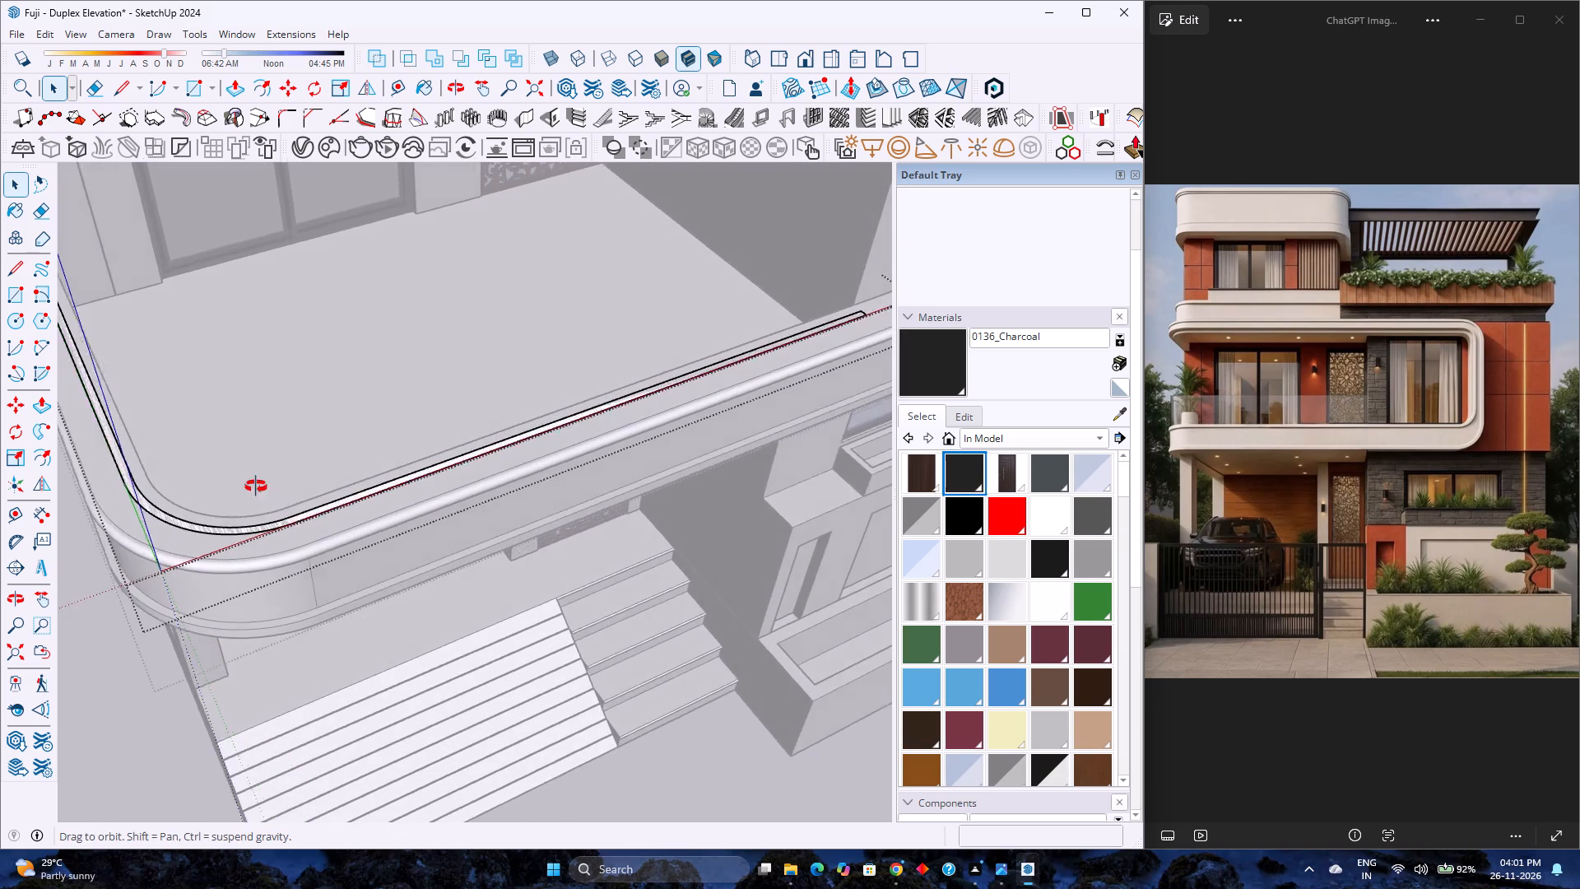
{"action": "middle_click_drag", "start_coordinate": [256, 486], "coordinate": [955, 429]}
{"action": "middle_click", "coordinate": [955, 429]}
{"action": "scroll", "coordinate": [209, 565], "scroll_direction": "up", "scroll_amount": 1}
{"action": "middle_click_drag", "start_coordinate": [210, 558], "coordinate": [247, 478]}
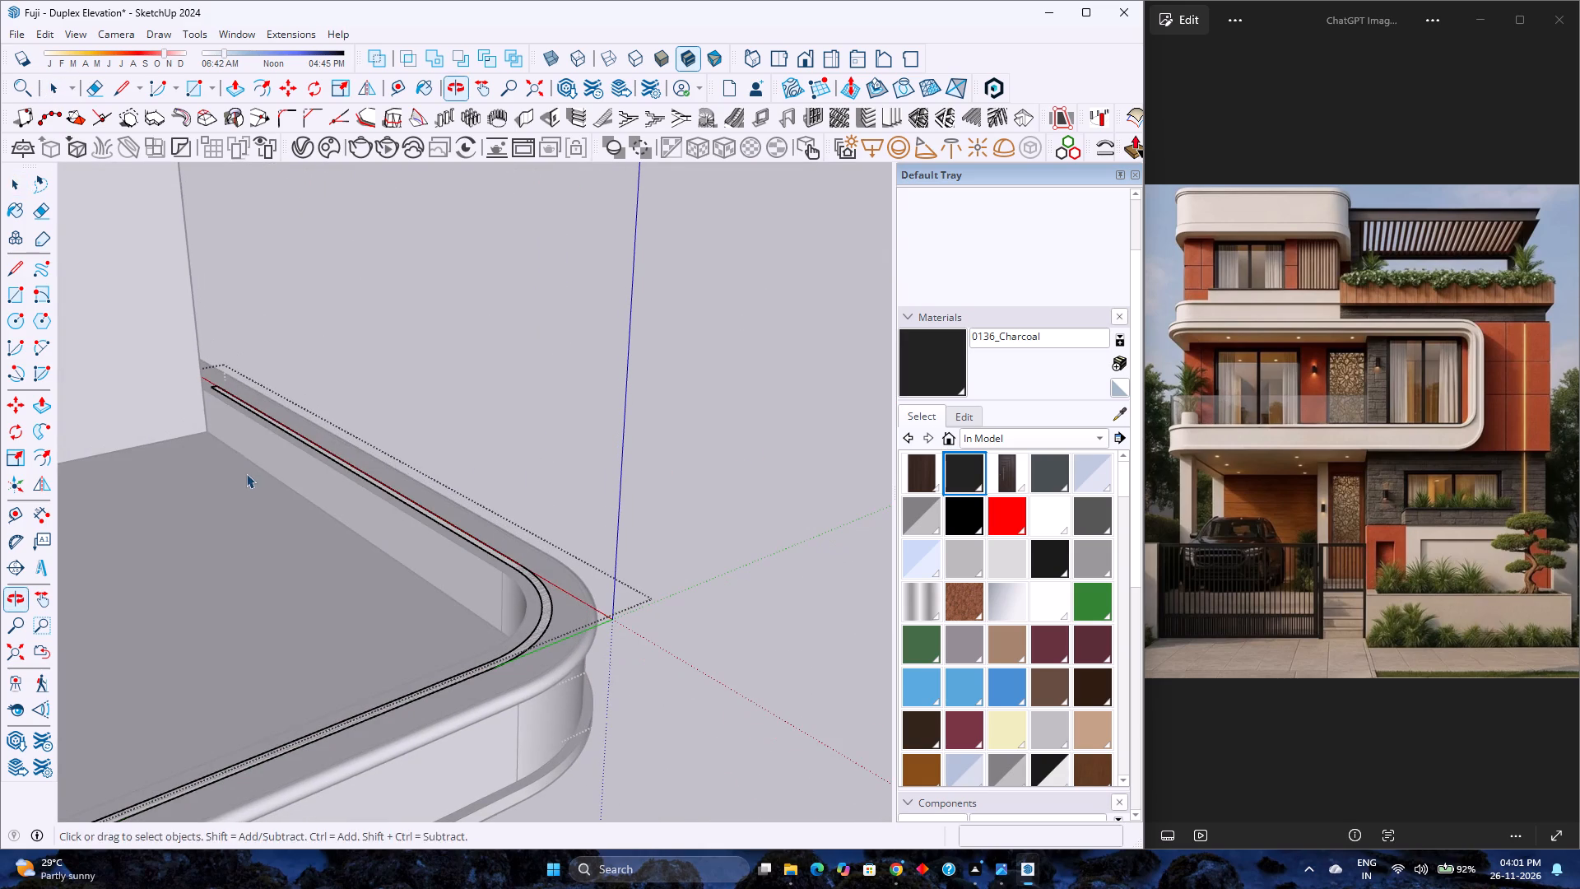
{"action": "left_click", "coordinate": [397, 82]}
{"action": "left_click", "coordinate": [295, 491]}
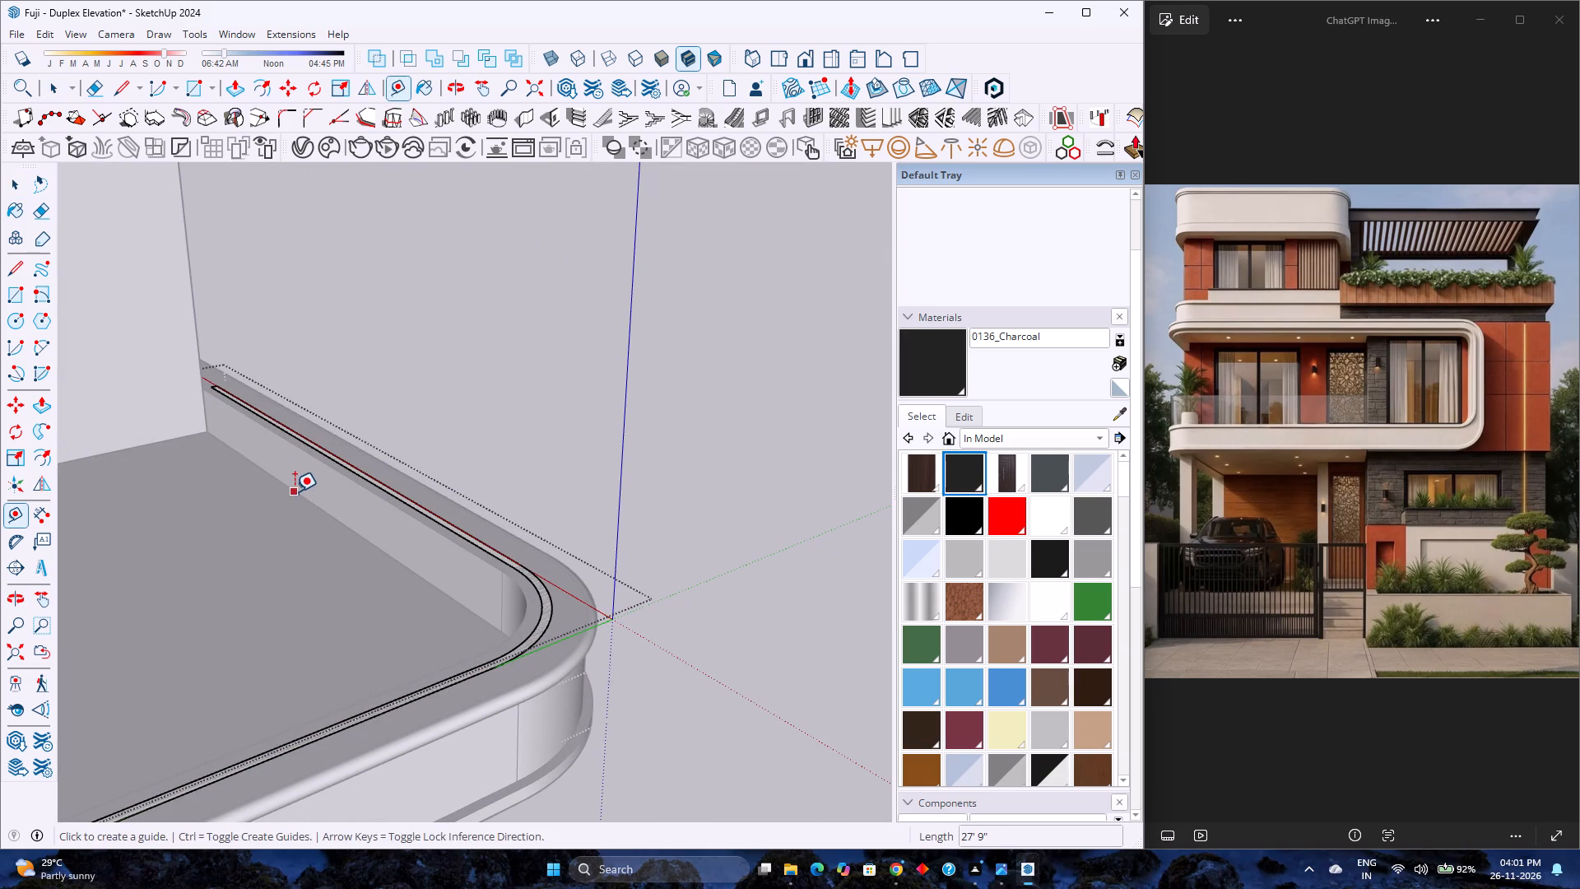
{"action": "key", "text": "Up"}
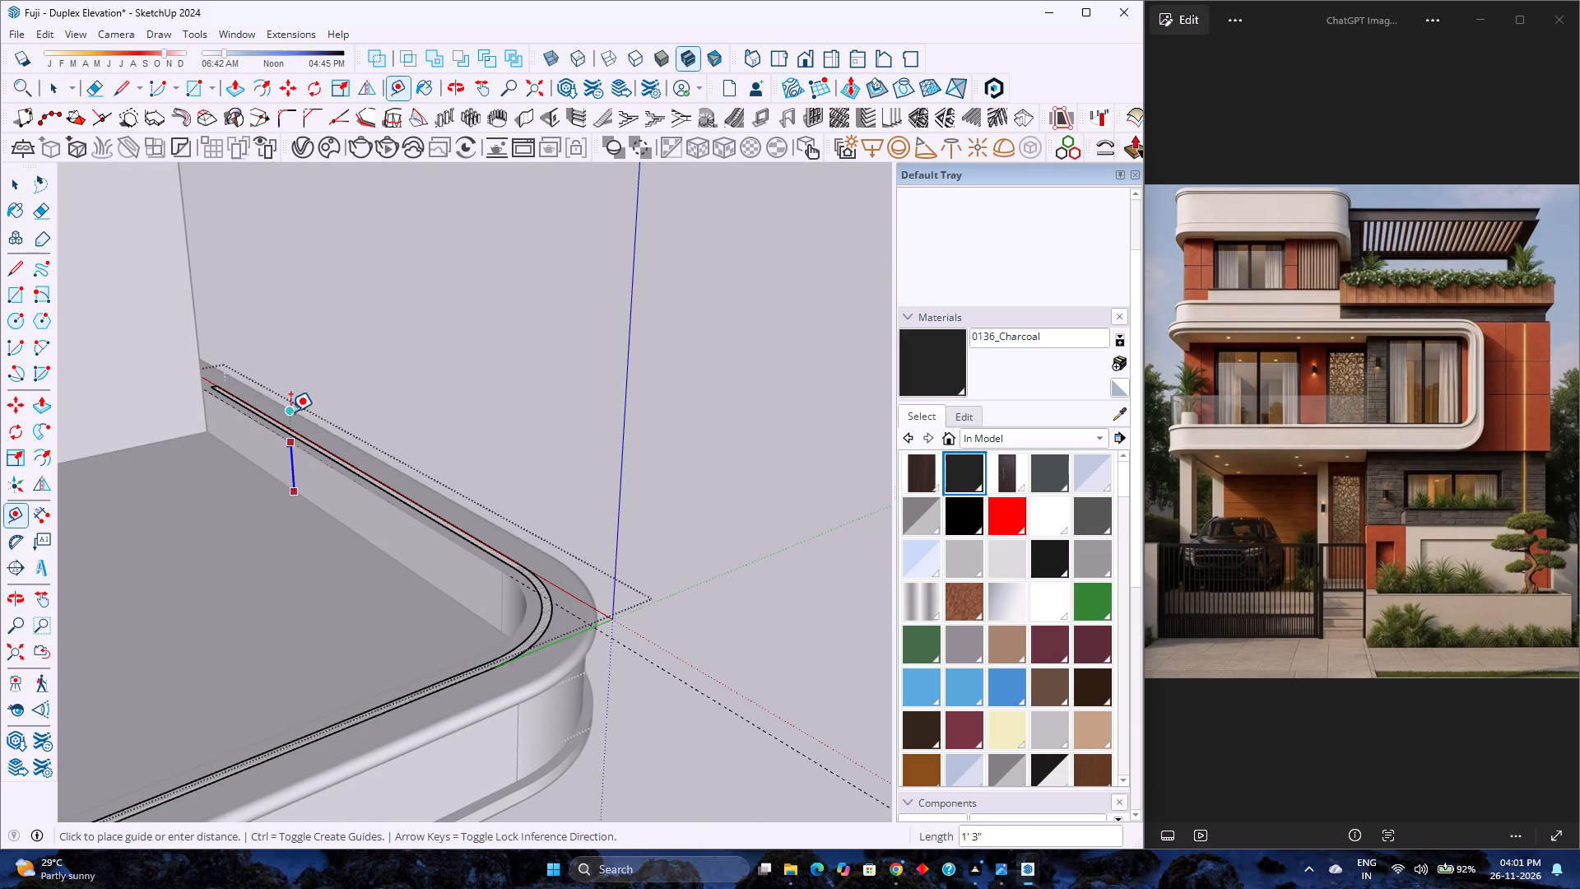
{"action": "type", "text": "3'"}
{"action": "key", "text": "Return"}
Examine the guide's height around the balcony against the trimmed strip, the parapet and the walls.
{"action": "middle_click_drag", "start_coordinate": [396, 470], "coordinate": [0, 427]}
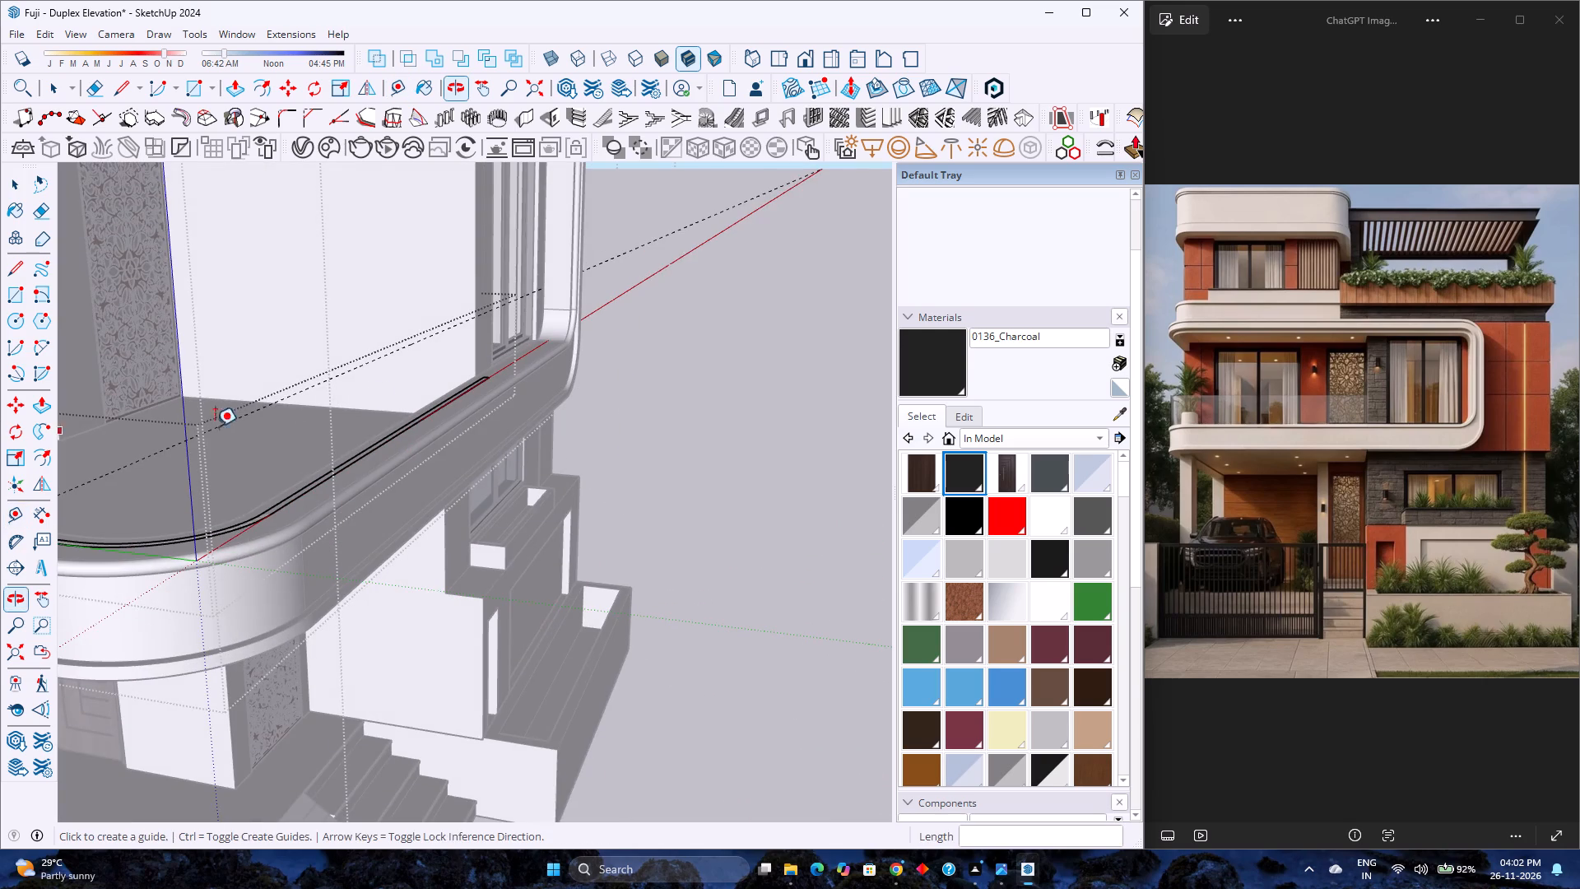
{"action": "scroll", "coordinate": [351, 417], "scroll_direction": "up", "scroll_amount": 1}
{"action": "middle_click_drag", "start_coordinate": [351, 417], "coordinate": [637, 405]}
{"action": "scroll", "coordinate": [637, 405], "scroll_direction": "down", "scroll_amount": 3}
{"action": "middle_click_drag", "start_coordinate": [647, 401], "coordinate": [397, 463], "text": "shift"}
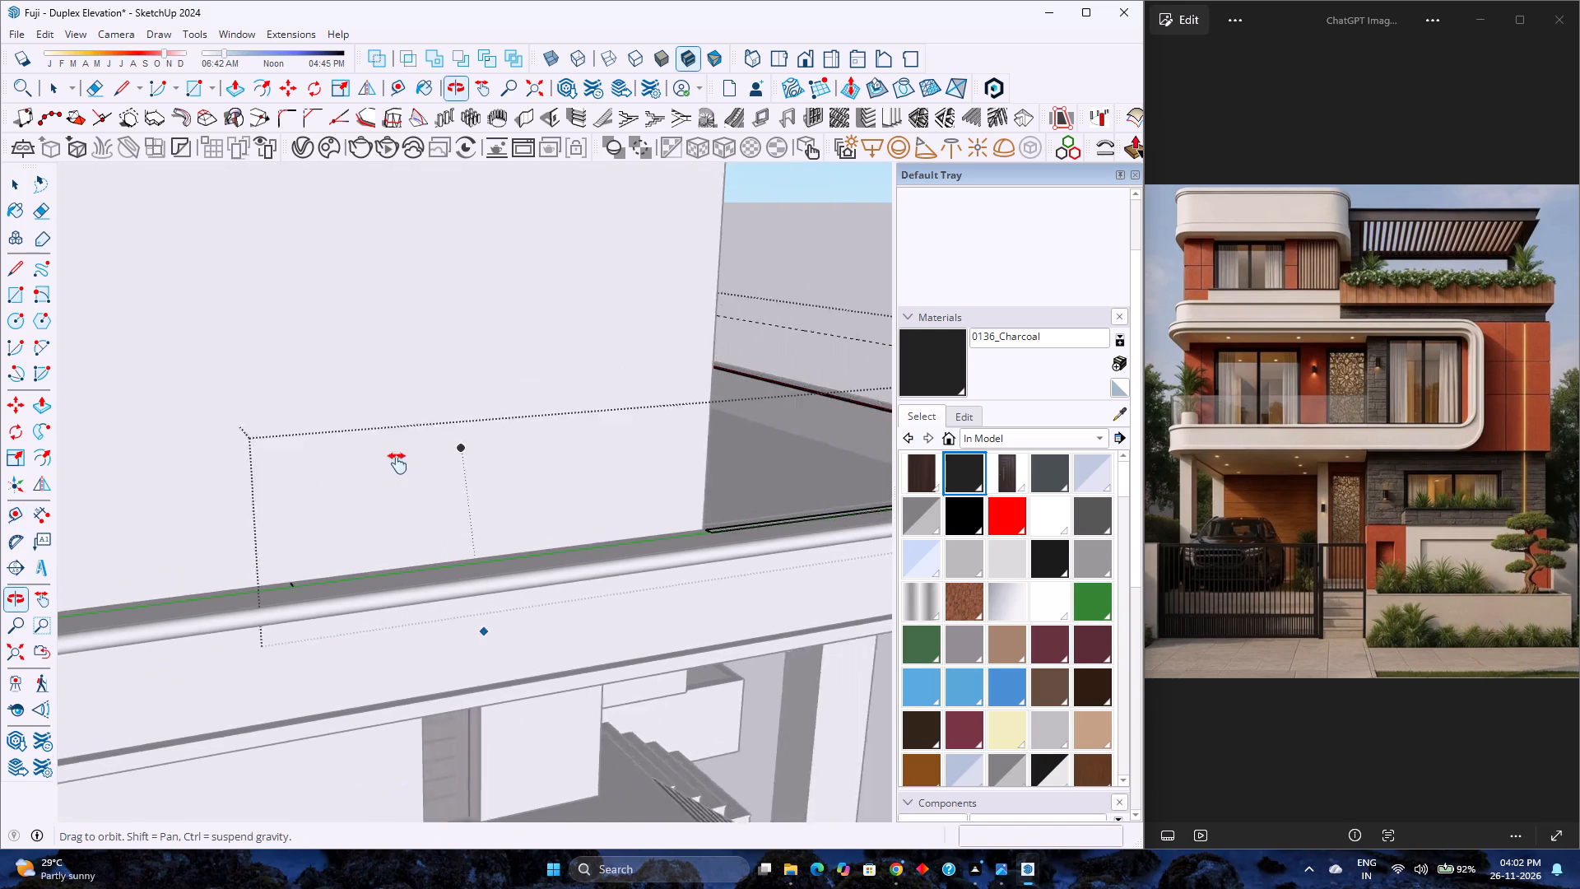
{"action": "middle_click_drag", "start_coordinate": [397, 463], "coordinate": [110, 533], "text": "shift"}
{"action": "middle_click", "coordinate": [110, 533], "text": "shift"}
{"action": "middle_click_drag", "start_coordinate": [606, 519], "coordinate": [332, 528]}
{"action": "middle_click_drag", "start_coordinate": [411, 518], "coordinate": [667, 532], "text": "shift"}
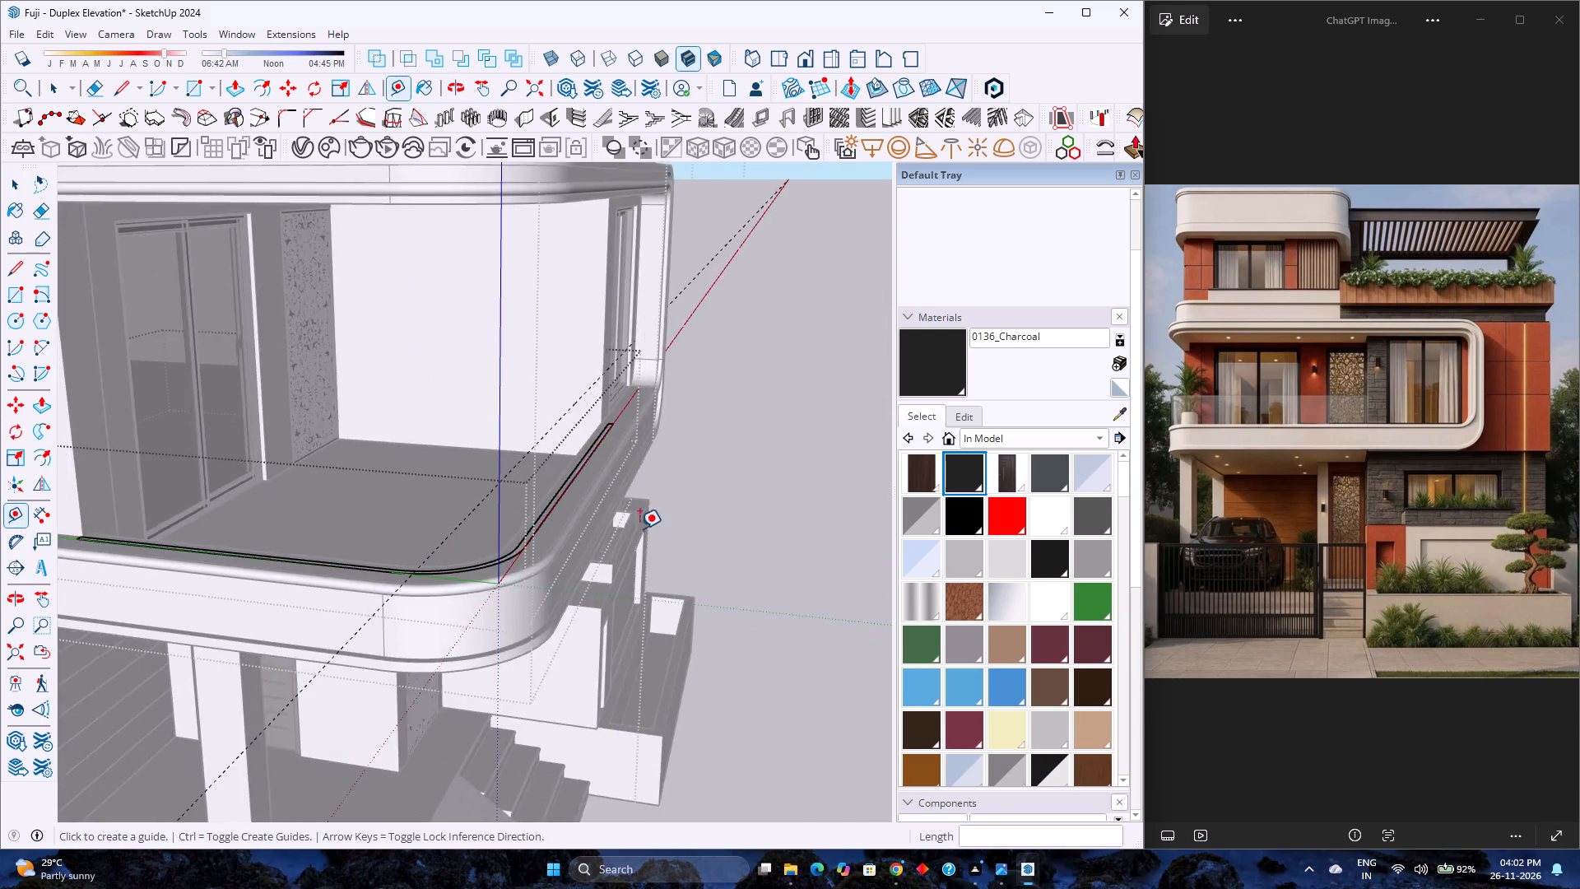
{"action": "middle_click_drag", "start_coordinate": [639, 528], "coordinate": [379, 512]}
{"action": "scroll", "coordinate": [342, 436], "scroll_direction": "up", "scroll_amount": 2, "text": "shift"}
{"action": "middle_click_drag", "start_coordinate": [342, 436], "coordinate": [631, 479], "text": "shift"}
{"action": "scroll", "coordinate": [565, 435], "scroll_direction": "up", "scroll_amount": 3}
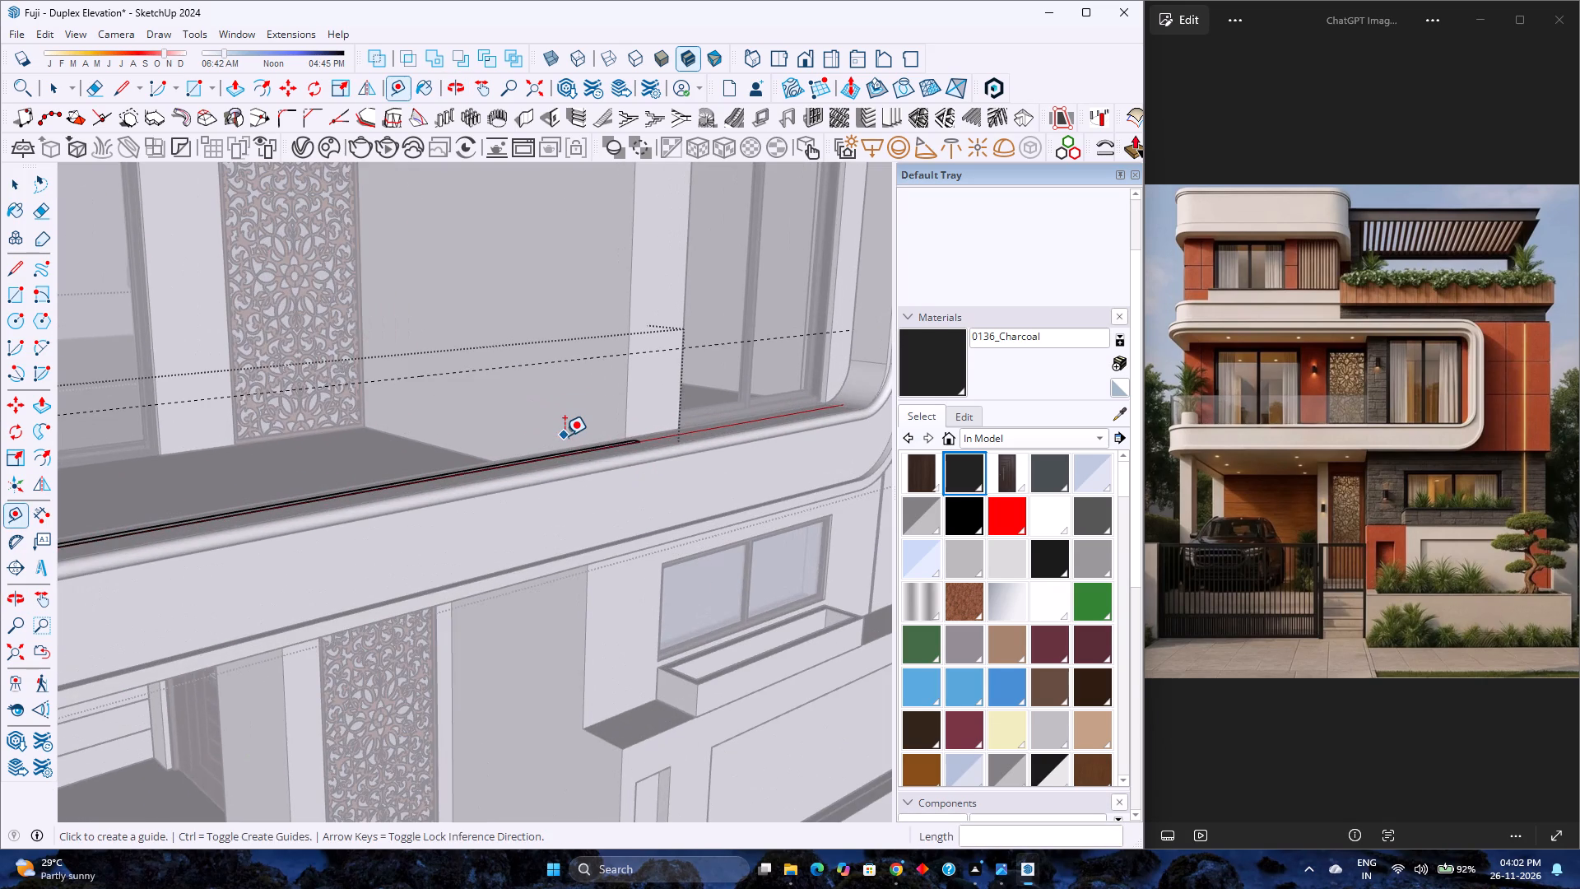
{"action": "middle_click_drag", "start_coordinate": [596, 437], "coordinate": [834, 468]}
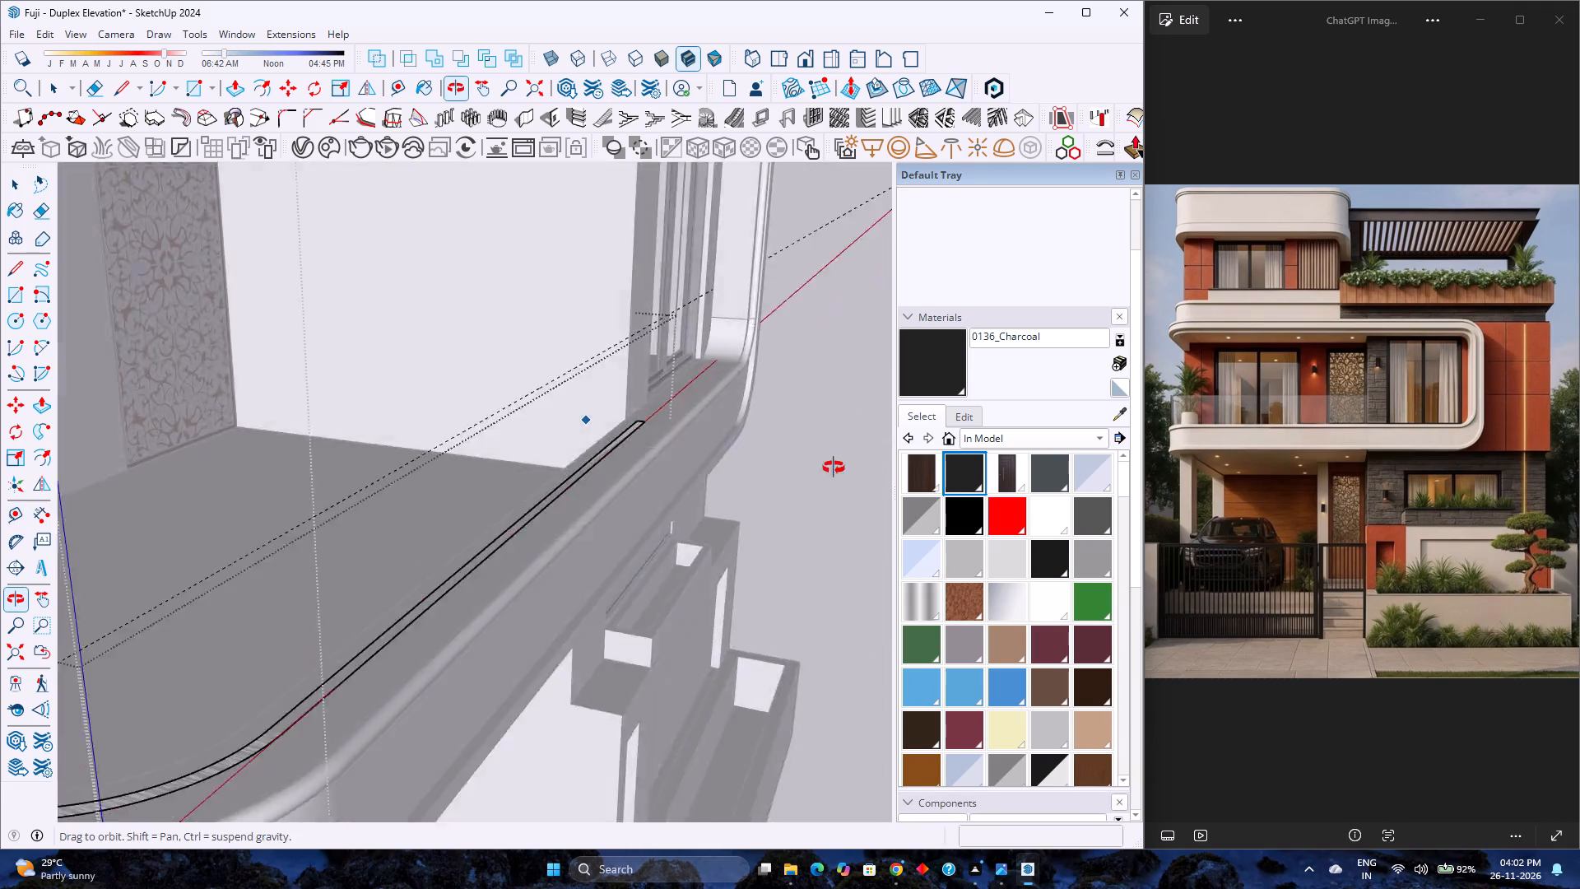
{"action": "middle_click_drag", "start_coordinate": [834, 468], "coordinate": [1045, 454]}
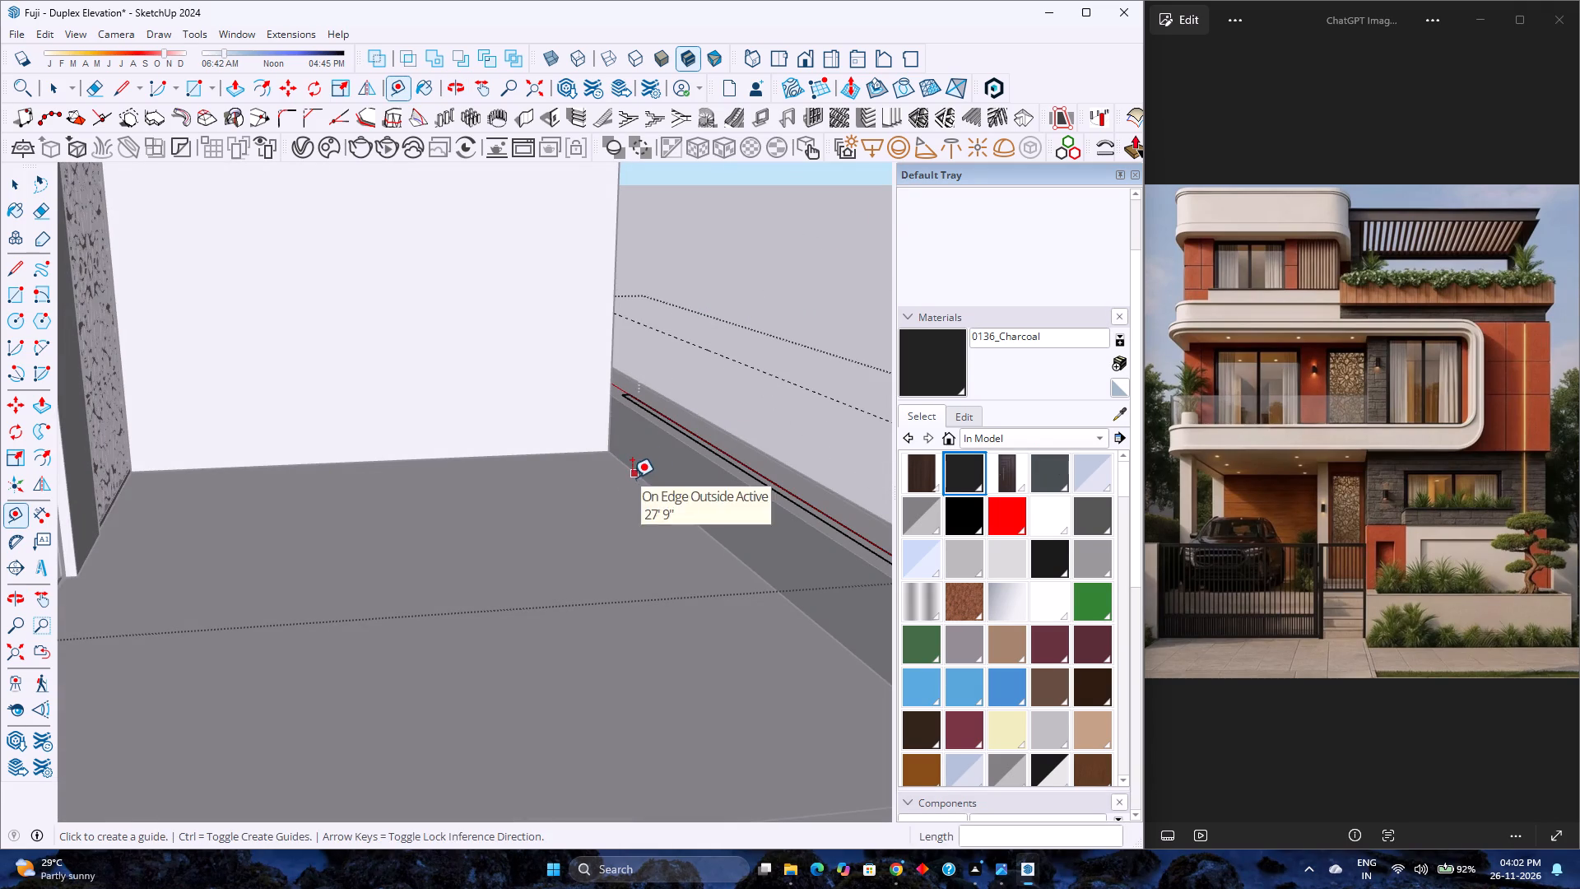
Measure the height from the parapet's inner top edge, beside the strip's front-run end, up to the guide.
{"action": "left_click", "coordinate": [629, 409]}
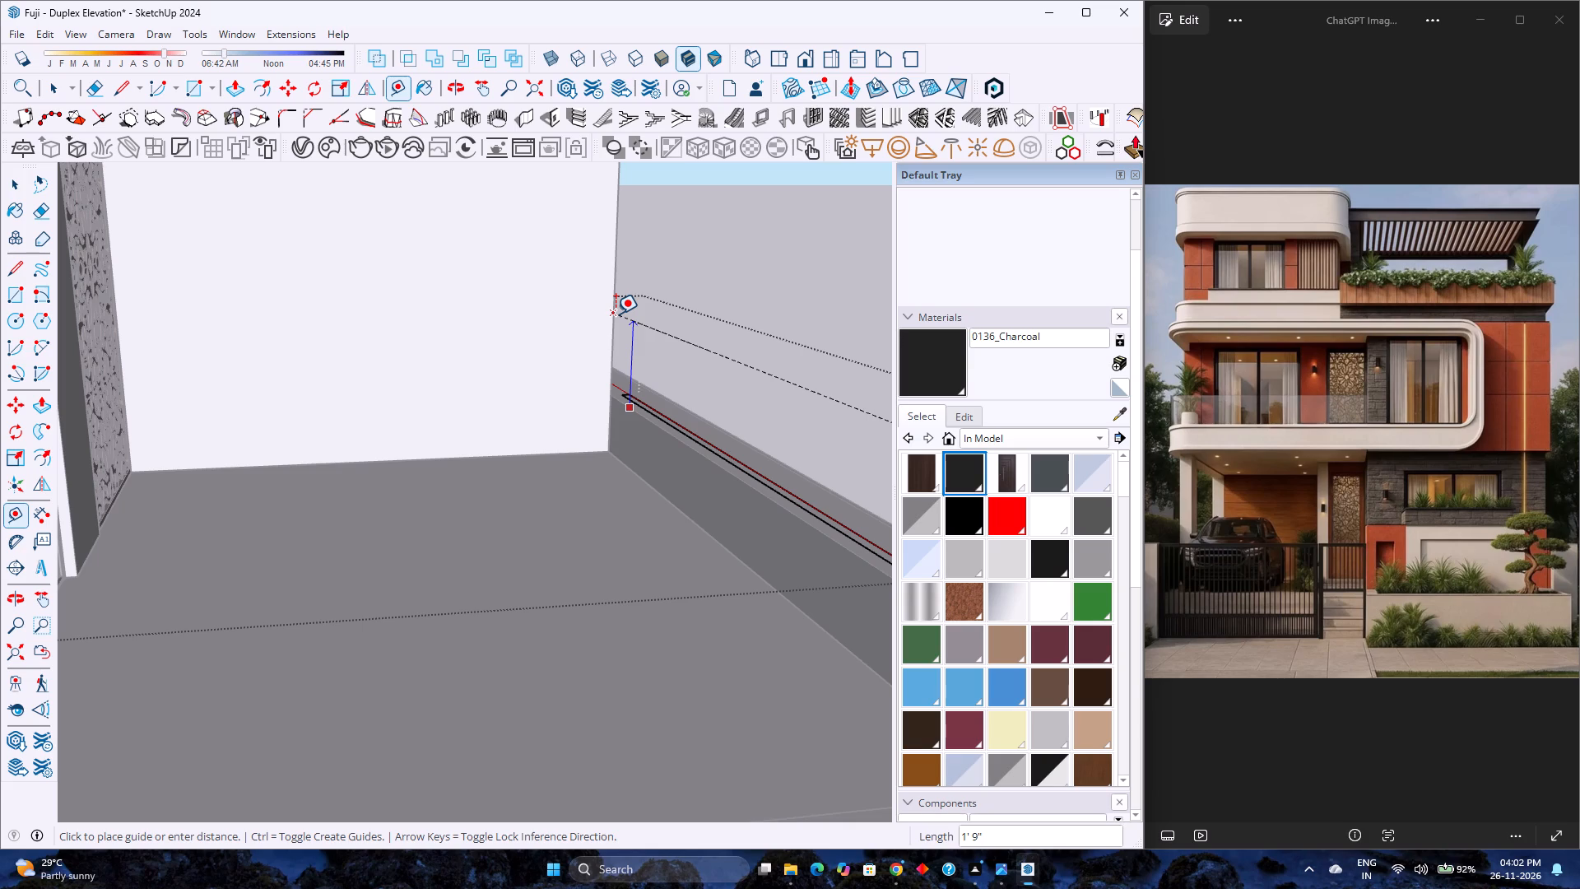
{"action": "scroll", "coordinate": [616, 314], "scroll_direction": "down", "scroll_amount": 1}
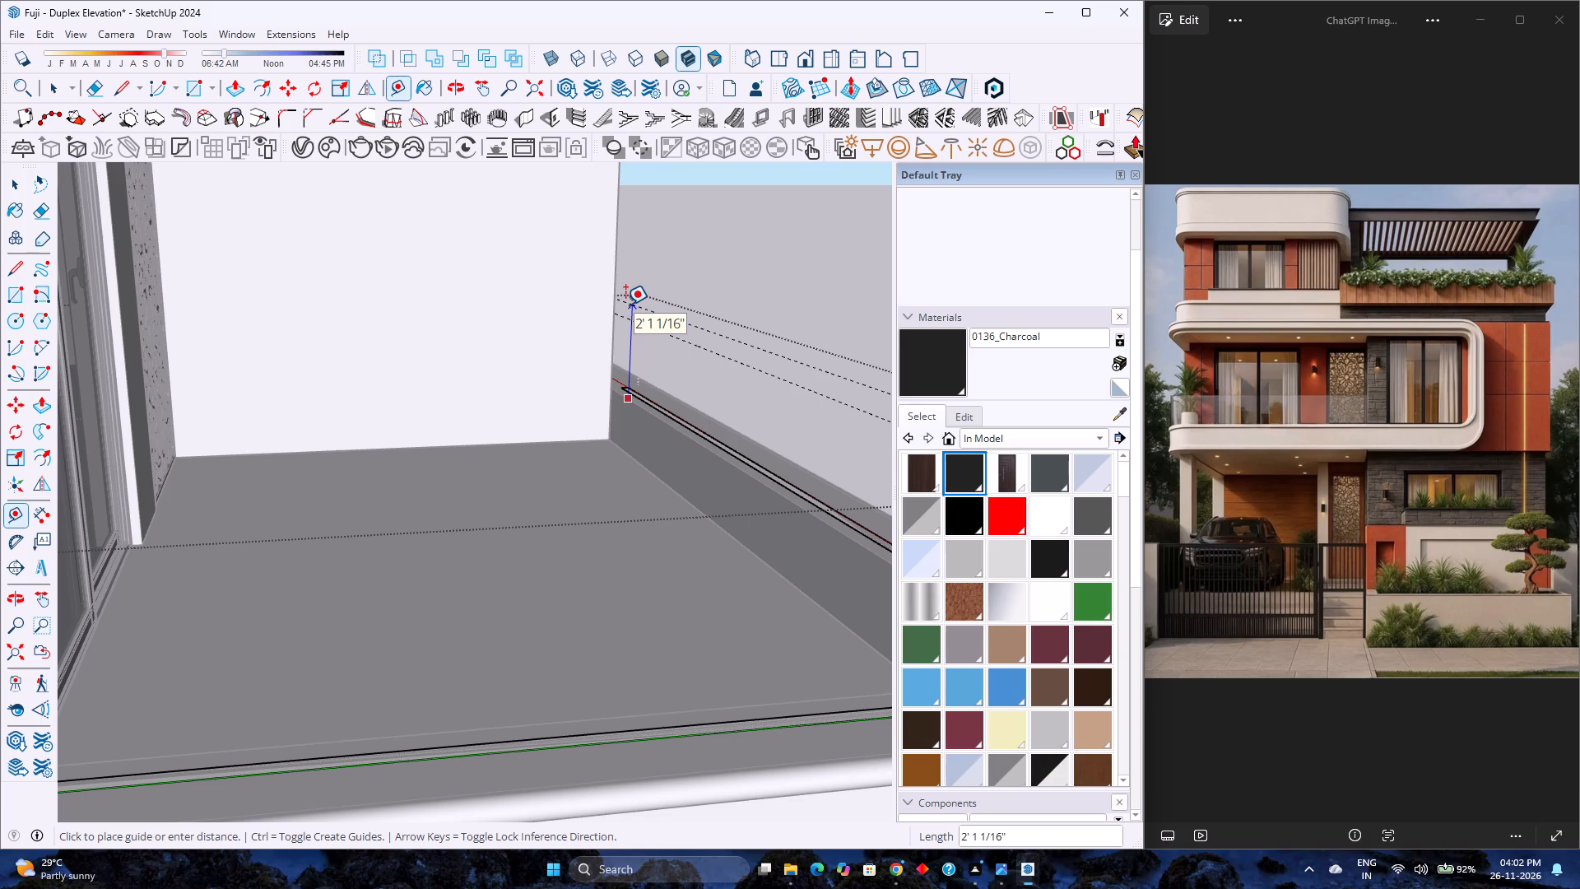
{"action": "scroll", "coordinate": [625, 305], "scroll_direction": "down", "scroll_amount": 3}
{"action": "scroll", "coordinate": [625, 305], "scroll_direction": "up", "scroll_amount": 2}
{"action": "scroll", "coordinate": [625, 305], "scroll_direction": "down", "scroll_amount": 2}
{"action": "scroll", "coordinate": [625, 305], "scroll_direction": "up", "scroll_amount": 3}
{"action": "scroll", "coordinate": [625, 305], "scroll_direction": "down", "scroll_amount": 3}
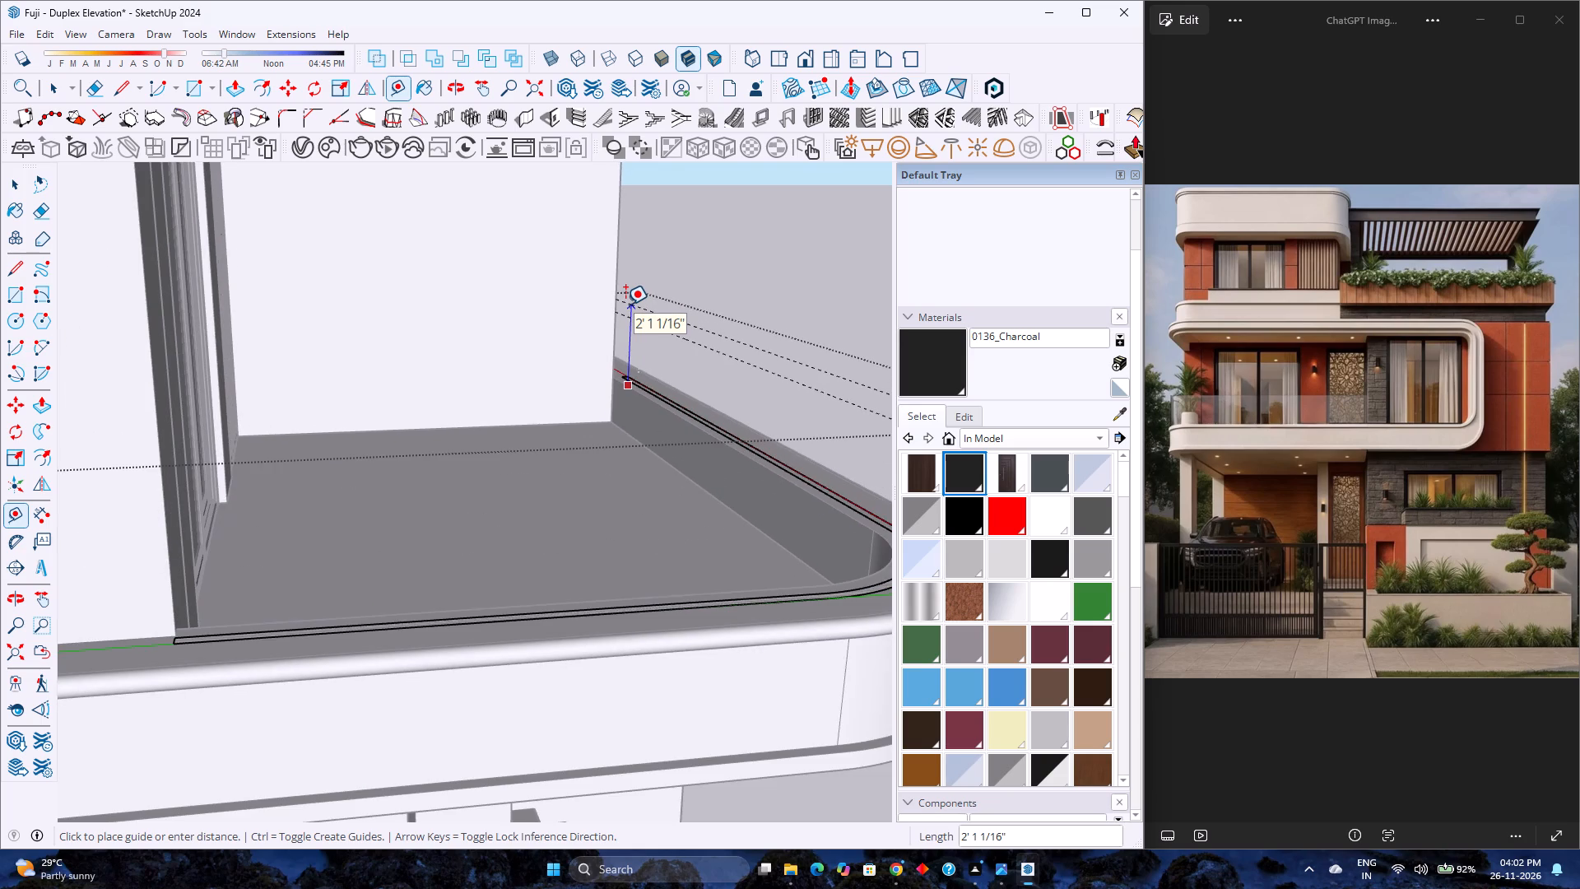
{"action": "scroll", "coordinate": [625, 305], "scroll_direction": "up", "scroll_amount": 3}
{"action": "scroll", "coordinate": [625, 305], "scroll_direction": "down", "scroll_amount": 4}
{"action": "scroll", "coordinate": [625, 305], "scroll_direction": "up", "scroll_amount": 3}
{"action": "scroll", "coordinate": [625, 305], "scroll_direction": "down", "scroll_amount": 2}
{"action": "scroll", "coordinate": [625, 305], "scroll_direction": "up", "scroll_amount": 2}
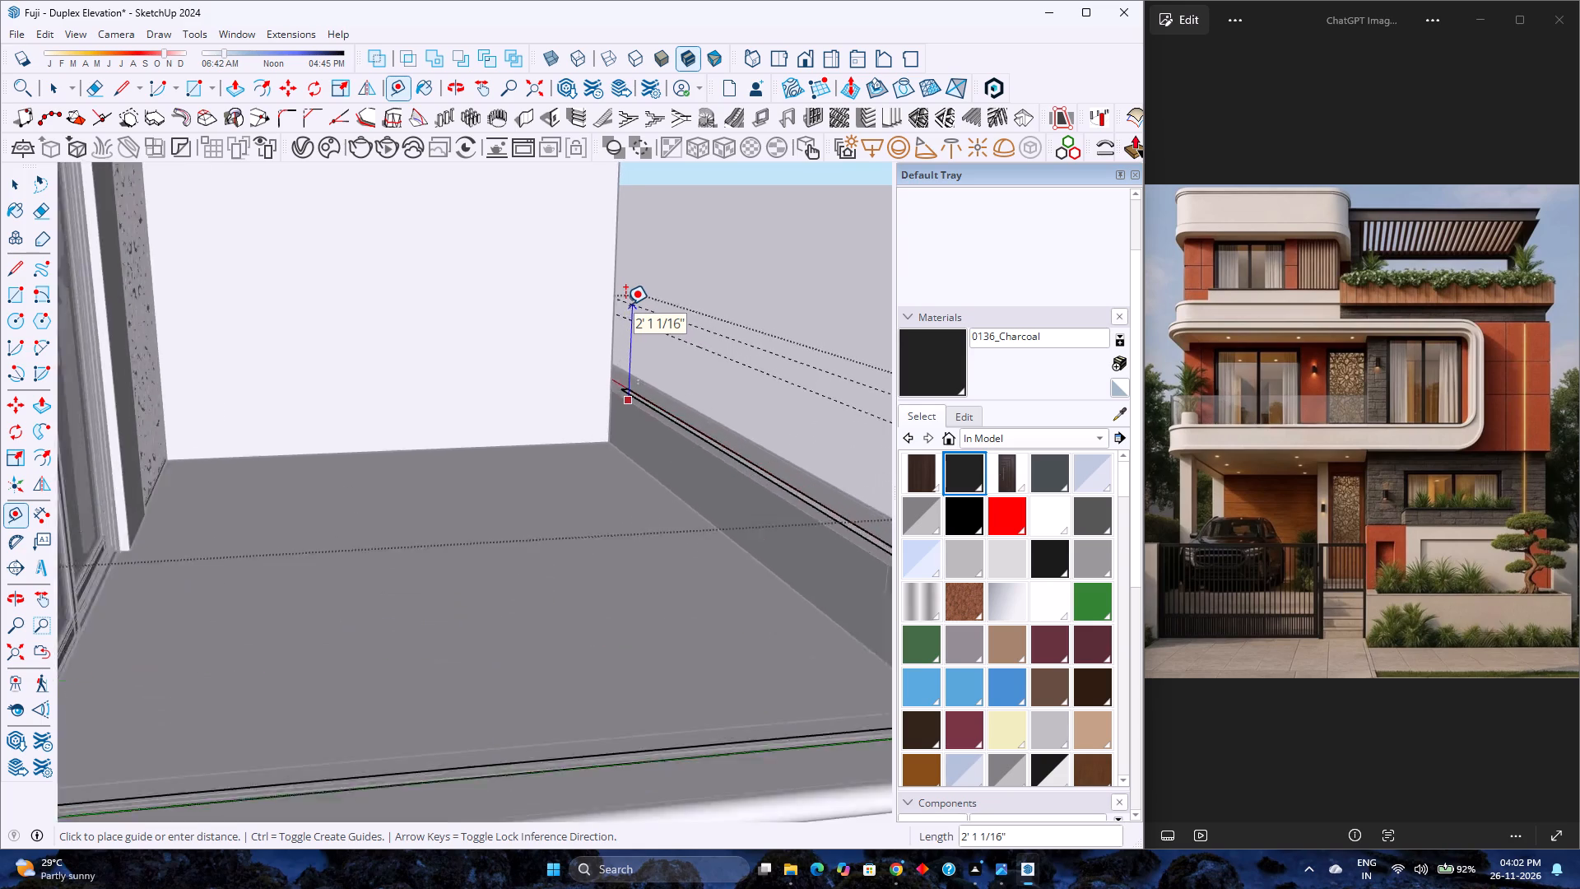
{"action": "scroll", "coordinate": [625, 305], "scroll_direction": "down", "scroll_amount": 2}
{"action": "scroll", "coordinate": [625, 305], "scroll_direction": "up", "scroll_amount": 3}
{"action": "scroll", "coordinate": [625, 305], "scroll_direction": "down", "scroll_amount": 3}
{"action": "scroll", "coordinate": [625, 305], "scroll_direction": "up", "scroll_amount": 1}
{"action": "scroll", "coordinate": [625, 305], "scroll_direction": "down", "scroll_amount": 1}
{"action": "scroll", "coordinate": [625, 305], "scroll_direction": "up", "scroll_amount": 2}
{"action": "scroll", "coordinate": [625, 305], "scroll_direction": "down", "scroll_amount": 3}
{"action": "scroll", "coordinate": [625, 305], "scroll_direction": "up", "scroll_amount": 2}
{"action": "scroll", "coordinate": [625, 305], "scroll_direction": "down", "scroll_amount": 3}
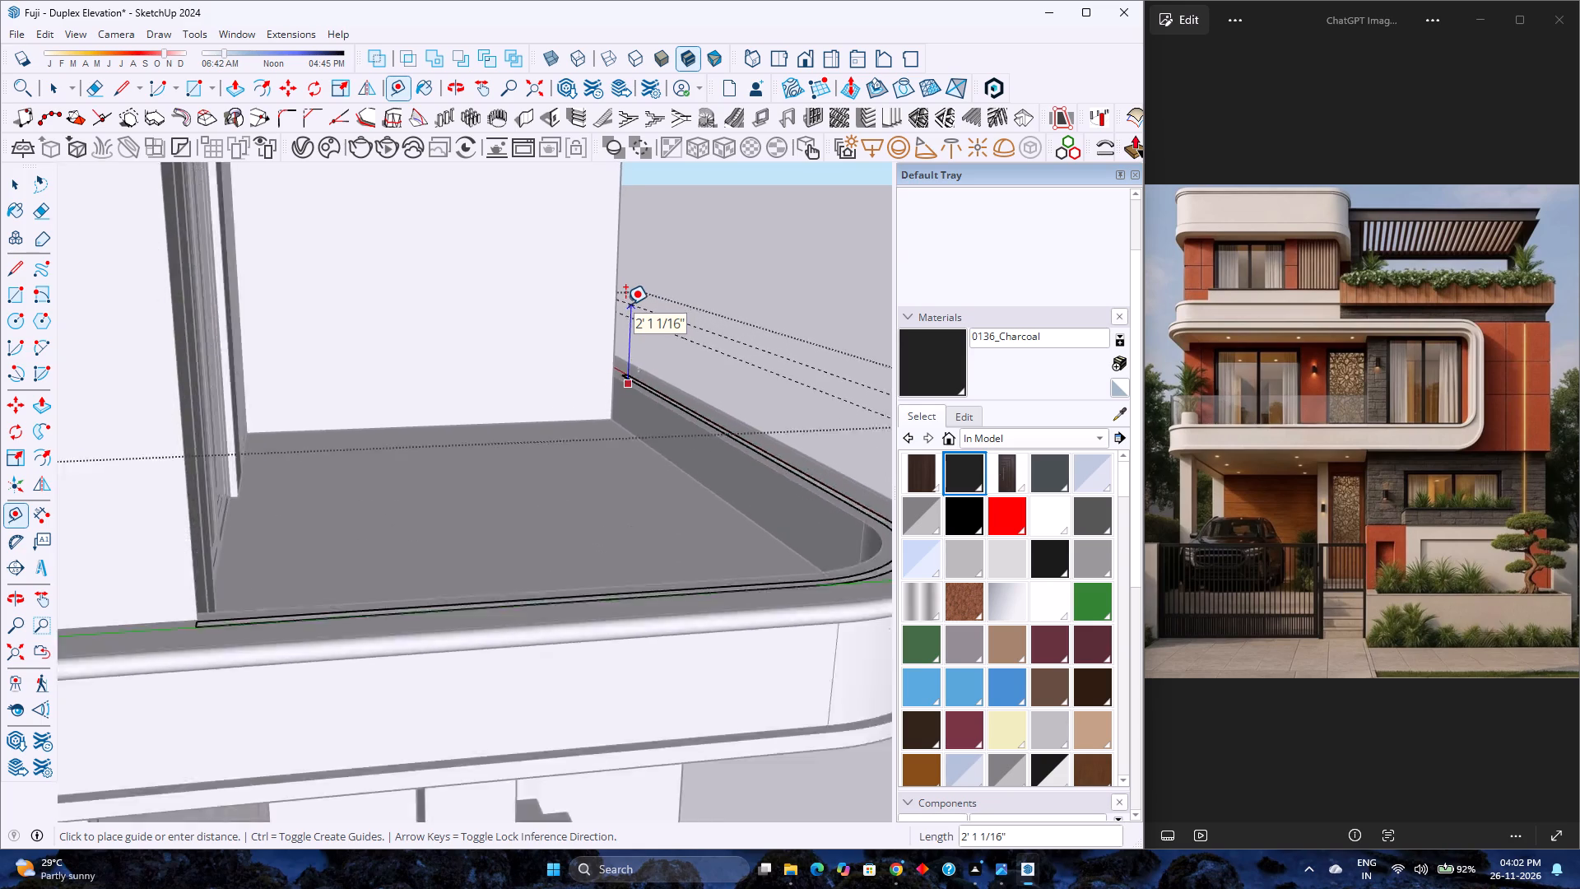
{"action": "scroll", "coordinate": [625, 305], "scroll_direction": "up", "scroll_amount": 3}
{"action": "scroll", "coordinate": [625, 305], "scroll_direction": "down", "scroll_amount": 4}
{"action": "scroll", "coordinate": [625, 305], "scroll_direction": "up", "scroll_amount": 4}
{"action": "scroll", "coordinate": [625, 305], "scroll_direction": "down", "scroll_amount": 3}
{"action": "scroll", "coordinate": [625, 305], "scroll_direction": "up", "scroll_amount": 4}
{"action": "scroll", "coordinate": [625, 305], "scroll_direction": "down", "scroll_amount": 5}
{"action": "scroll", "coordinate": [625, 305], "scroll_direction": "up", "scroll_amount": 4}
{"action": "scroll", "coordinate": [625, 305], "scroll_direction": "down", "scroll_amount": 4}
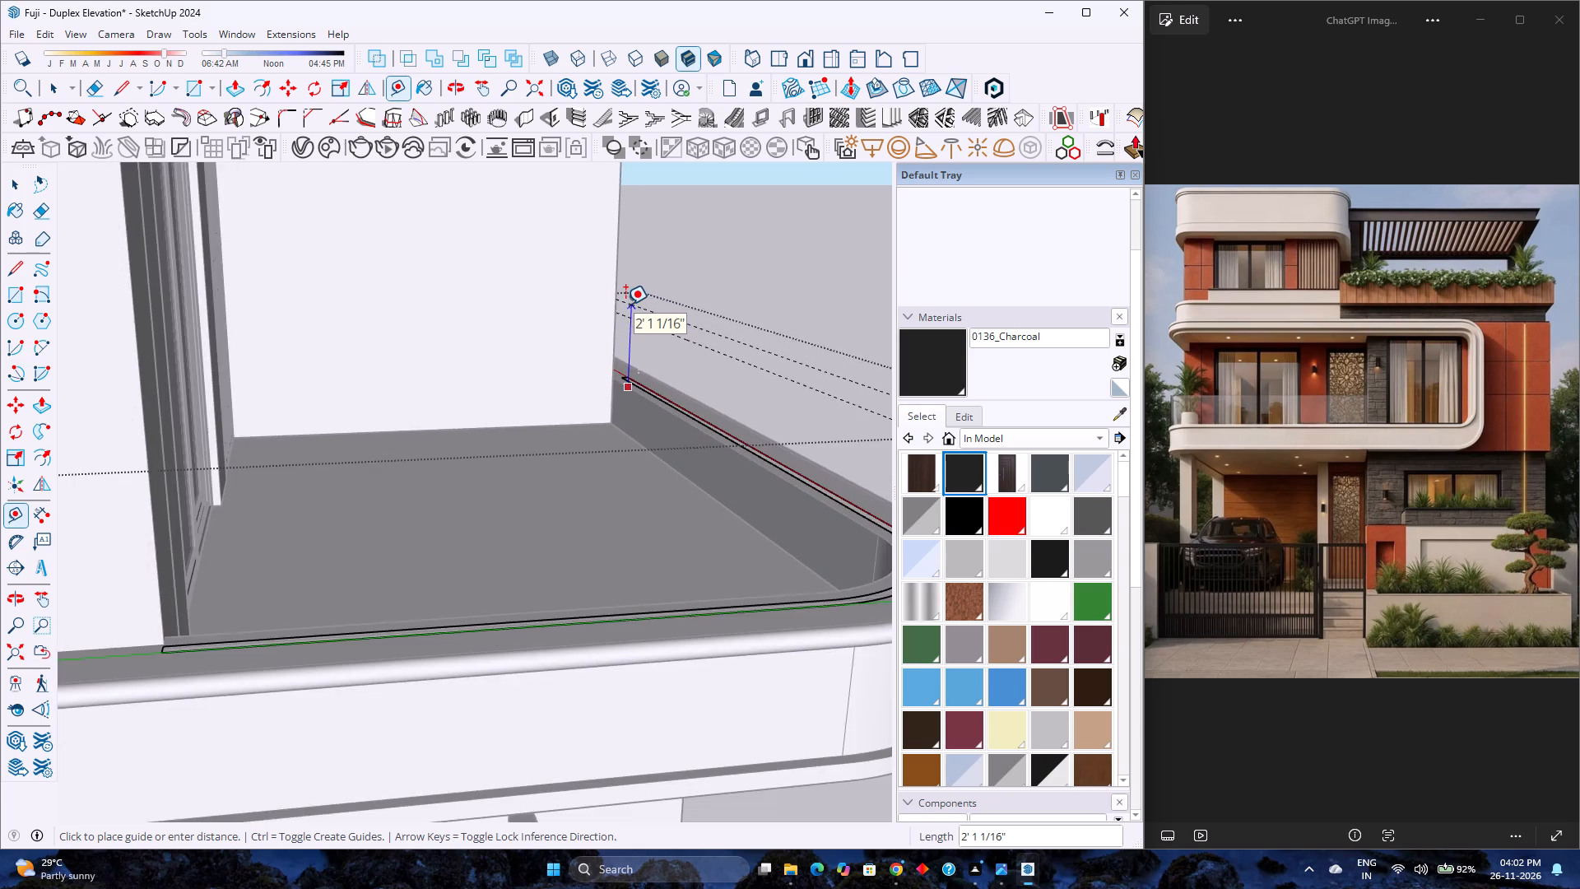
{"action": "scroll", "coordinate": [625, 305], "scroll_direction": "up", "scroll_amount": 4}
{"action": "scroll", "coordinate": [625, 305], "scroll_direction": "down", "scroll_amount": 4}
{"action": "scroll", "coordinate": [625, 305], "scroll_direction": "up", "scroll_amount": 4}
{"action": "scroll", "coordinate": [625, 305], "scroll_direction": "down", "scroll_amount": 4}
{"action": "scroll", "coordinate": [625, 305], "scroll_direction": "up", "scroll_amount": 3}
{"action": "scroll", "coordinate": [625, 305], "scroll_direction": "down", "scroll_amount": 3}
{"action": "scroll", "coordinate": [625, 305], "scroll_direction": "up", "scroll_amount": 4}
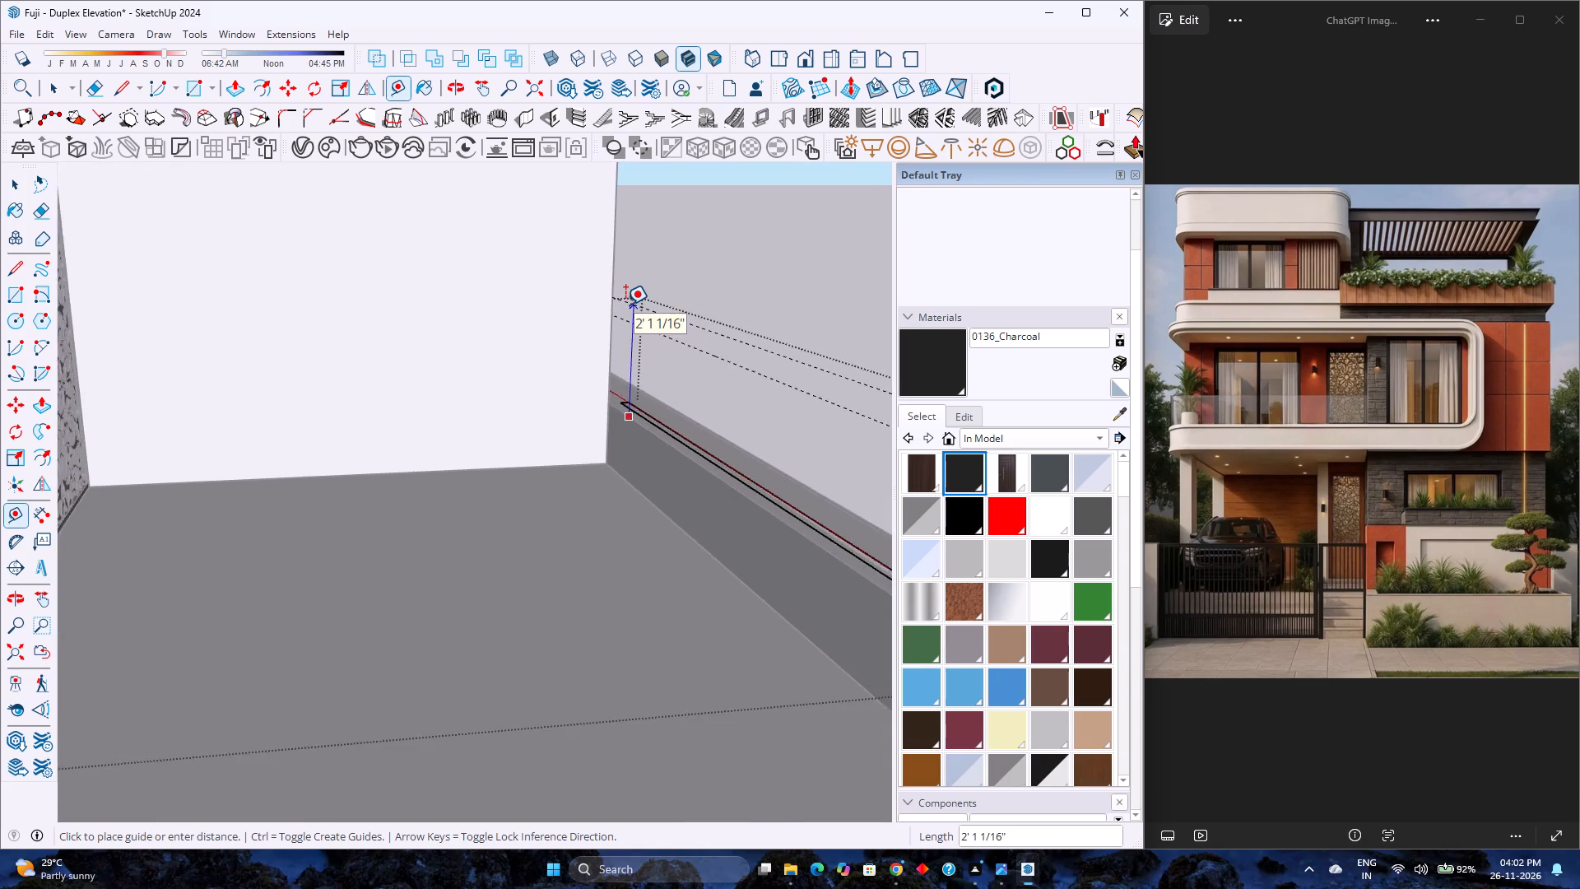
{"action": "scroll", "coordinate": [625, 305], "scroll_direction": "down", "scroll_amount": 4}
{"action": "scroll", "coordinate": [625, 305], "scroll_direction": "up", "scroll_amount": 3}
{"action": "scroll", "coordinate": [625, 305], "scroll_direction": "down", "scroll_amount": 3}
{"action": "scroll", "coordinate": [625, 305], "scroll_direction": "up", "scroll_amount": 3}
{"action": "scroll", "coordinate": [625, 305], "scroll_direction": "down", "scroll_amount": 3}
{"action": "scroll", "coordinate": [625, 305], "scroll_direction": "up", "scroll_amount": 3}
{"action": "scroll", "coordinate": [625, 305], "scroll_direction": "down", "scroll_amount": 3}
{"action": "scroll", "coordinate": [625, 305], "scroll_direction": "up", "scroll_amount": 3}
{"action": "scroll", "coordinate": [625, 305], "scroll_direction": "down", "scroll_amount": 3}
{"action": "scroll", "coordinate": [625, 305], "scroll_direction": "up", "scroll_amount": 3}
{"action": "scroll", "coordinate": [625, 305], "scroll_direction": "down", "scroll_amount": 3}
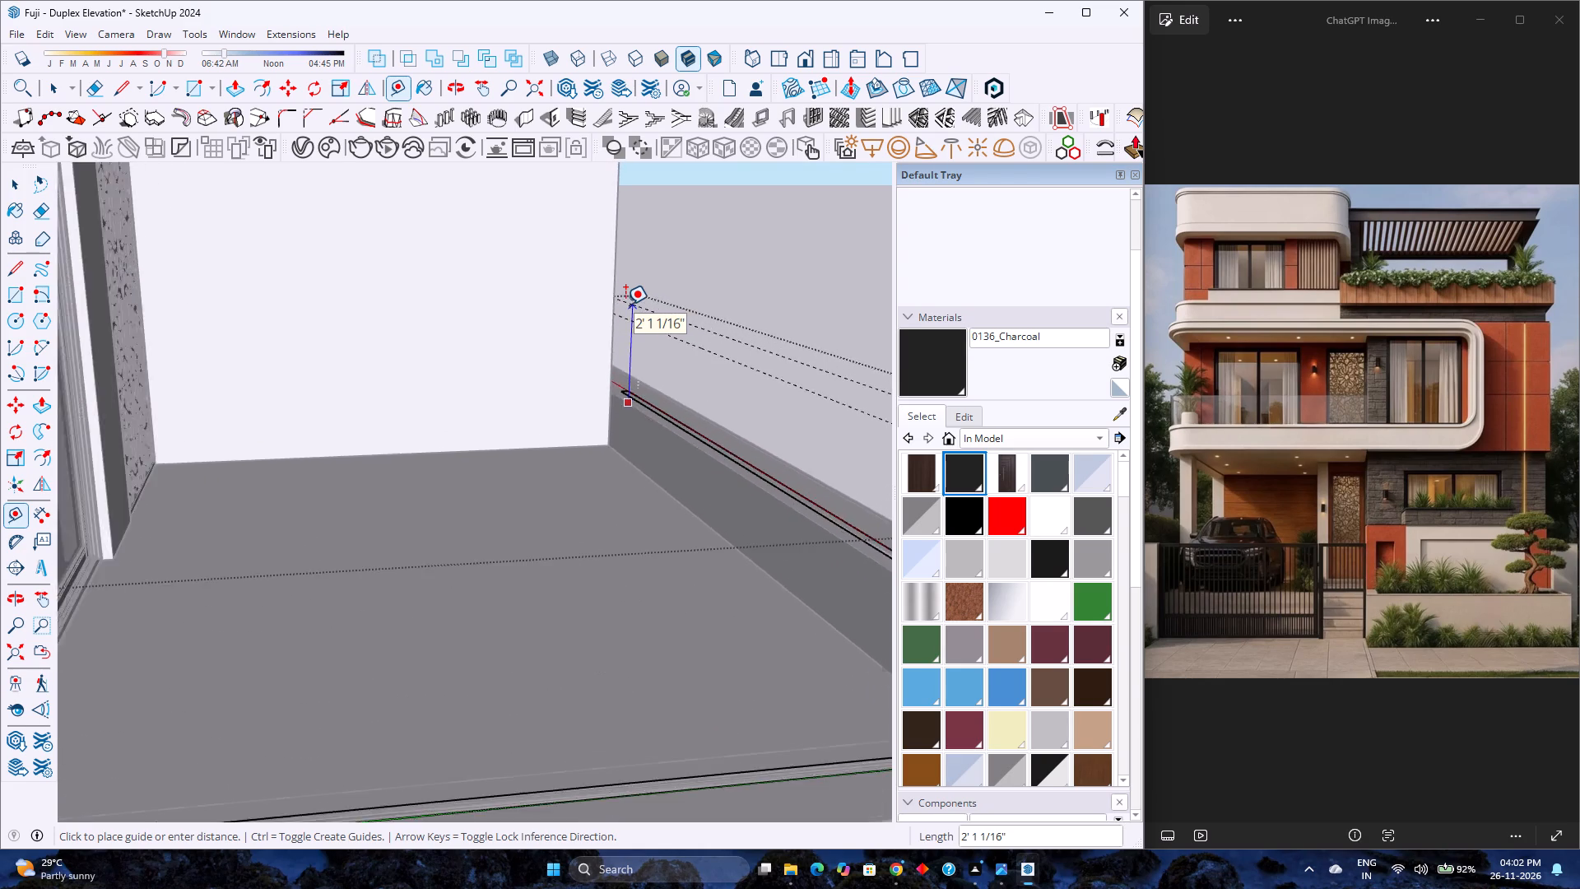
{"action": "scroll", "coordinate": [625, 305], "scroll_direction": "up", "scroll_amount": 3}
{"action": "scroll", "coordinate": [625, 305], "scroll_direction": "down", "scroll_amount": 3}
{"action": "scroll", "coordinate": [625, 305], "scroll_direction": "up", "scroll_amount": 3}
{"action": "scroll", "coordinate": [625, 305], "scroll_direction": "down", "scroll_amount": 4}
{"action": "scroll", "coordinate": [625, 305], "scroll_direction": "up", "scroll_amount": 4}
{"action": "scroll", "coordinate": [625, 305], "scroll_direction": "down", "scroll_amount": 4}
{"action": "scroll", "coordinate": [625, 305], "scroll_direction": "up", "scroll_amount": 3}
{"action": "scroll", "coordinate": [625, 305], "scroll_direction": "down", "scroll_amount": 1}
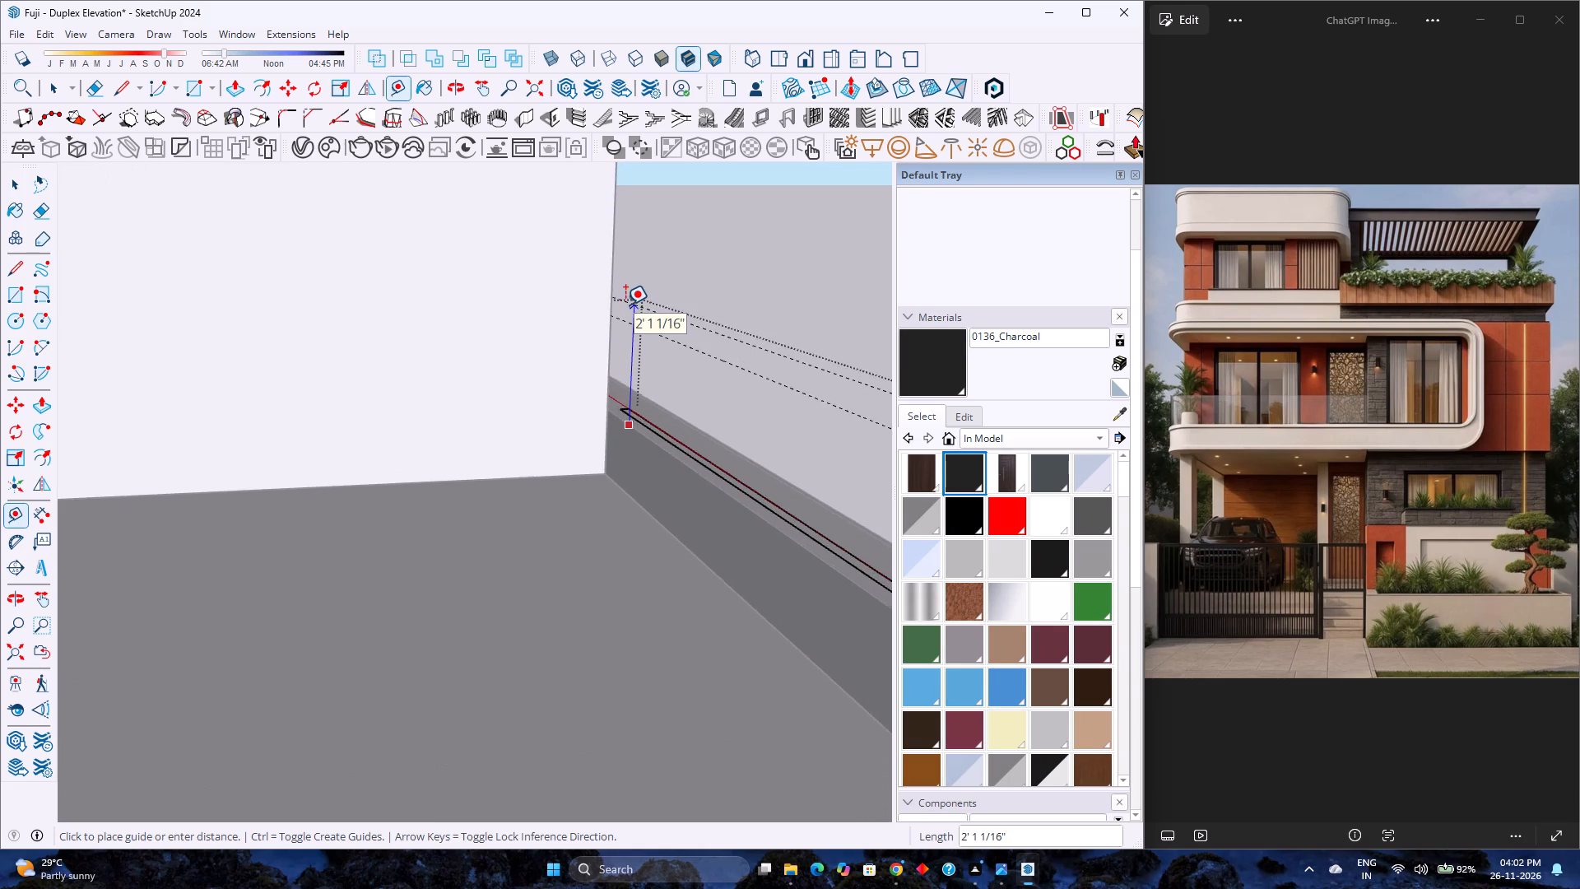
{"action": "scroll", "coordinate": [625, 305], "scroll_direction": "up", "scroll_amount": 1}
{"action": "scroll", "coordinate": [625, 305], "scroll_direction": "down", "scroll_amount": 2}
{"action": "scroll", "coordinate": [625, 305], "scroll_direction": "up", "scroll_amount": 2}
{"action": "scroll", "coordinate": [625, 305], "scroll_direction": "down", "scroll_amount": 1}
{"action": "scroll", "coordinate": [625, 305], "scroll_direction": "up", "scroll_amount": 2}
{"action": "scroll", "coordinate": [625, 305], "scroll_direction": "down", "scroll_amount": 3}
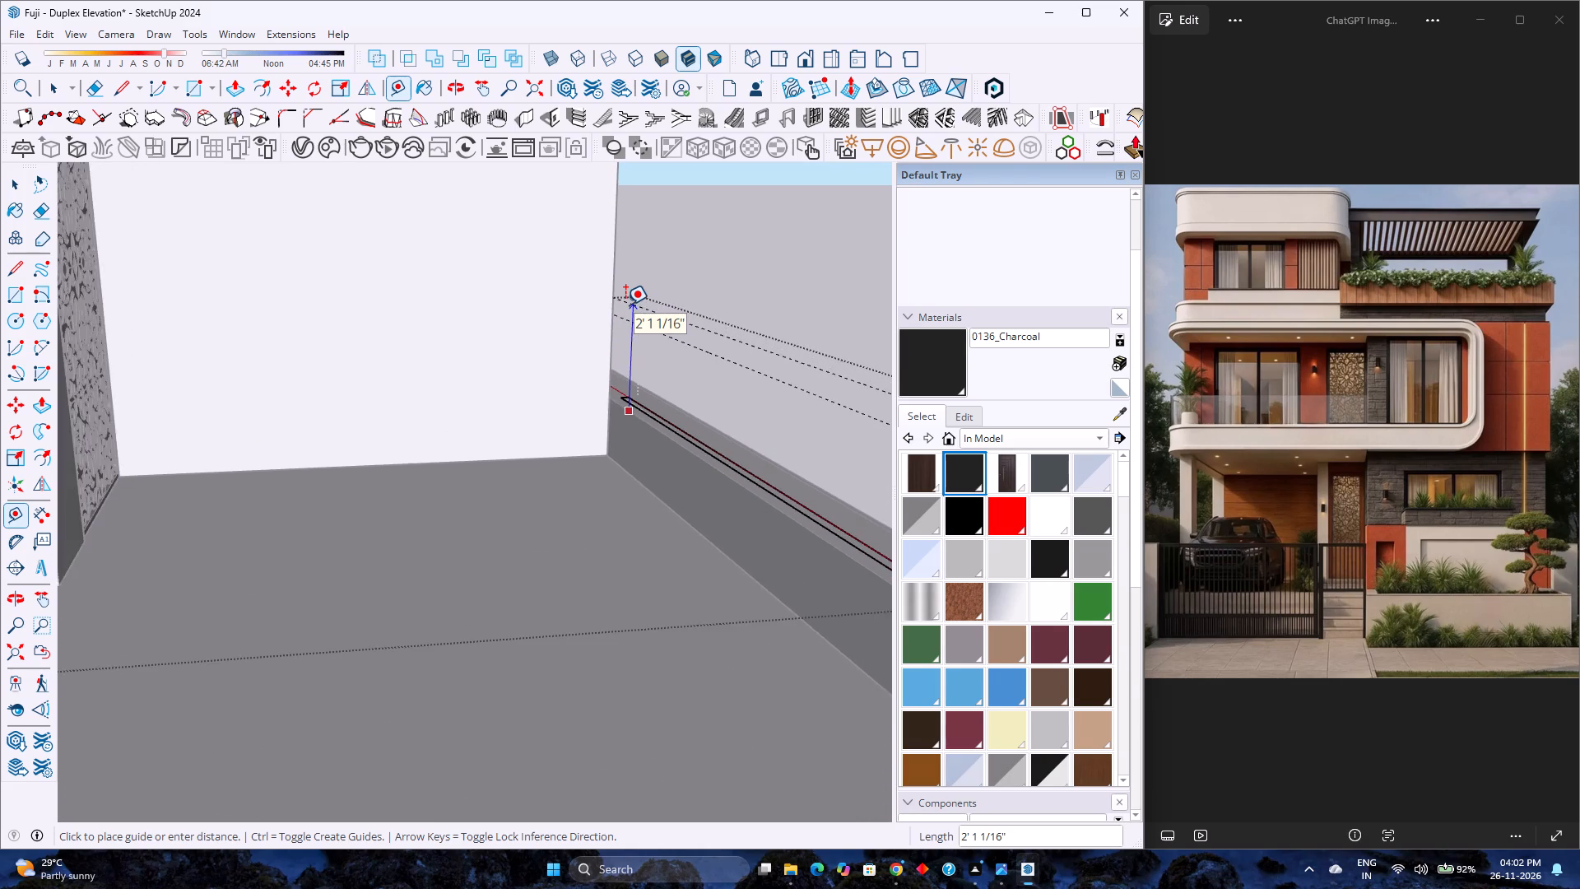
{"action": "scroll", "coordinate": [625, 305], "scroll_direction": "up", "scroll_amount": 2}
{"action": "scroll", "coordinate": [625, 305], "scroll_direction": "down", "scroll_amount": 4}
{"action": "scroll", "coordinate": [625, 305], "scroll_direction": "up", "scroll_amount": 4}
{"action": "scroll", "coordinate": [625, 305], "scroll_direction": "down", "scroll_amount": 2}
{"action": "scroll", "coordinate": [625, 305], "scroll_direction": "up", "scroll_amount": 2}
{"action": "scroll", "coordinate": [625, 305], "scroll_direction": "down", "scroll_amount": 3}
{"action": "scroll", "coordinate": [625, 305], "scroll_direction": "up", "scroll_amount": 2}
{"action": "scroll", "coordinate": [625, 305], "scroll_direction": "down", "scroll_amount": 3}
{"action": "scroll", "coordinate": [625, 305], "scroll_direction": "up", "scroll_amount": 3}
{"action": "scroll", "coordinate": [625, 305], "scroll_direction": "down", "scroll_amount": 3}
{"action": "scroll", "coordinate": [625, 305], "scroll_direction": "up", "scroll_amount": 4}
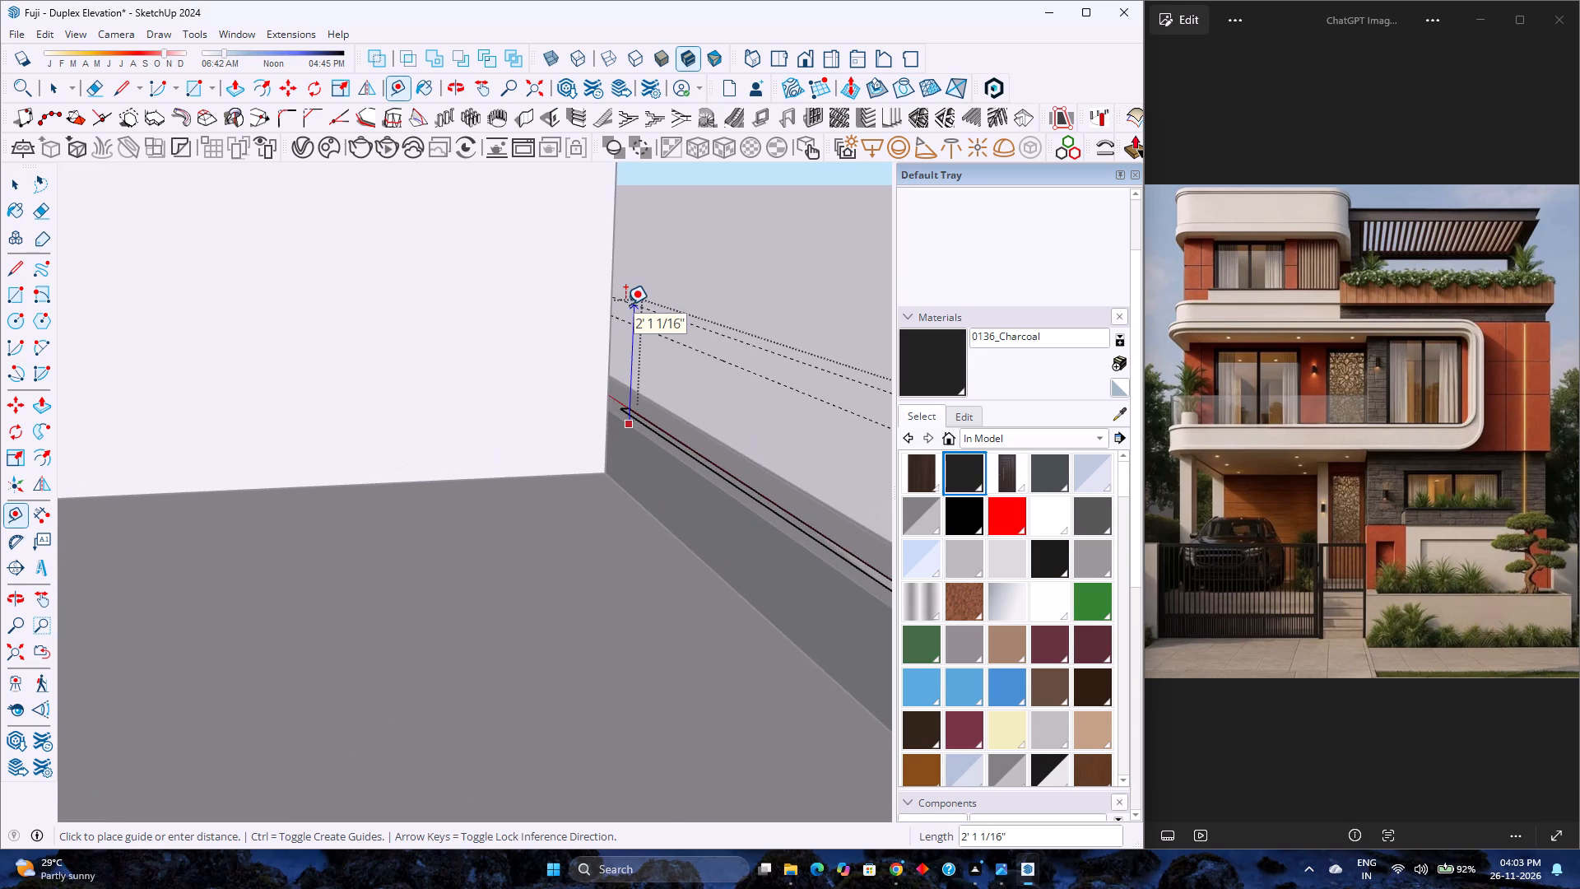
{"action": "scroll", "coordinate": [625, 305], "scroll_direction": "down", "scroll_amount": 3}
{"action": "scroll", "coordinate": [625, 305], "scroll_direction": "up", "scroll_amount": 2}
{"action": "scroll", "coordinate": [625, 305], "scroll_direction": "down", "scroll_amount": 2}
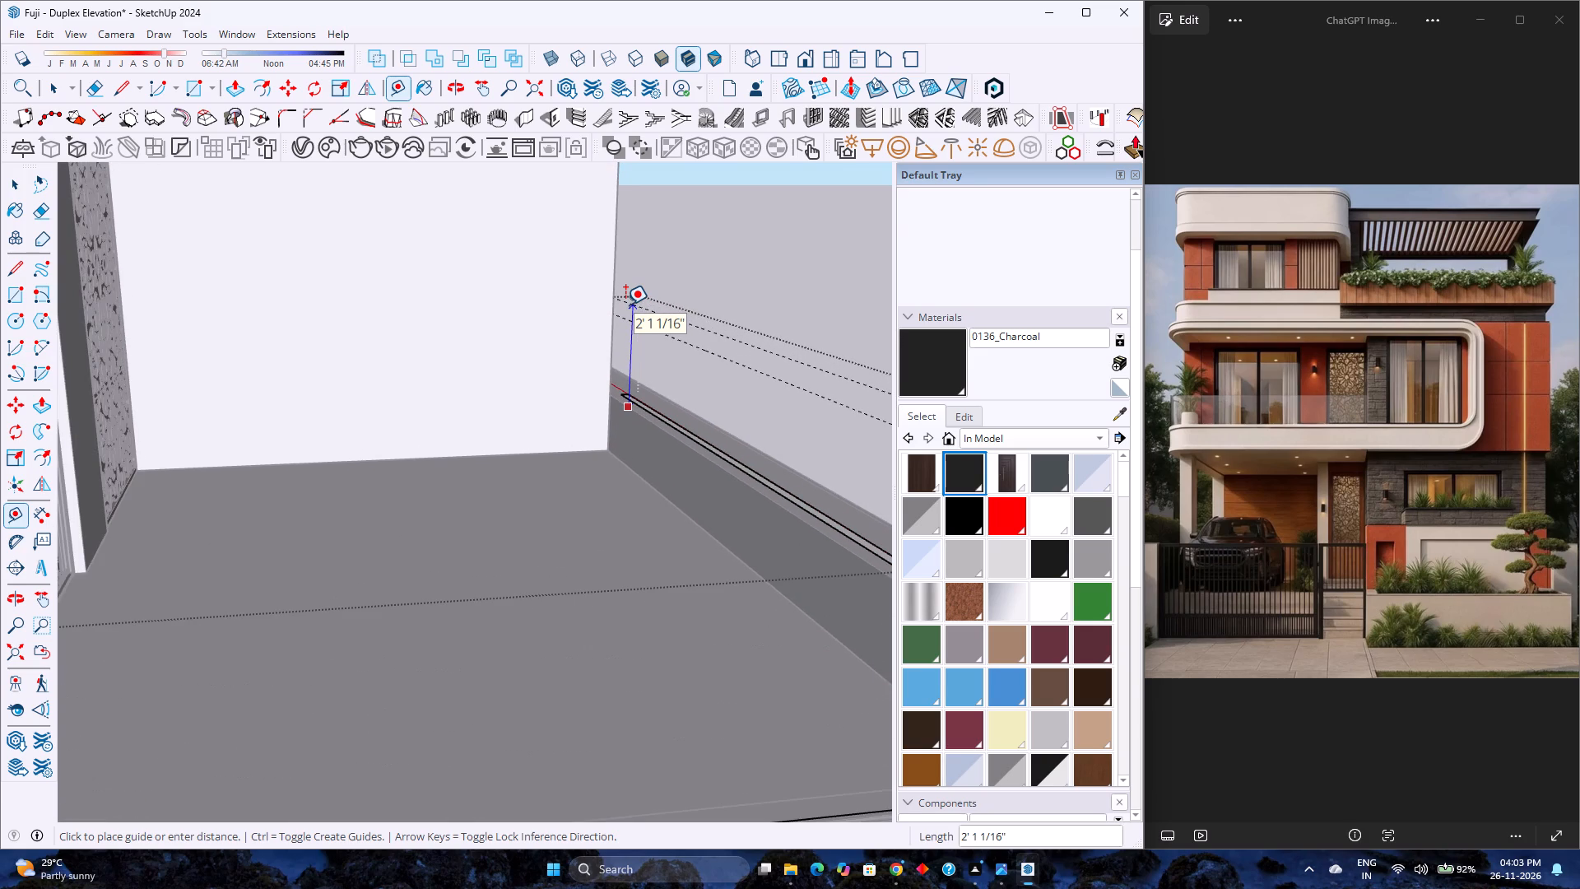
Examine the height between the parapet's inner top edge and the 3' guide at the strip's end.
{"action": "scroll", "coordinate": [625, 305], "scroll_direction": "up", "scroll_amount": 3}
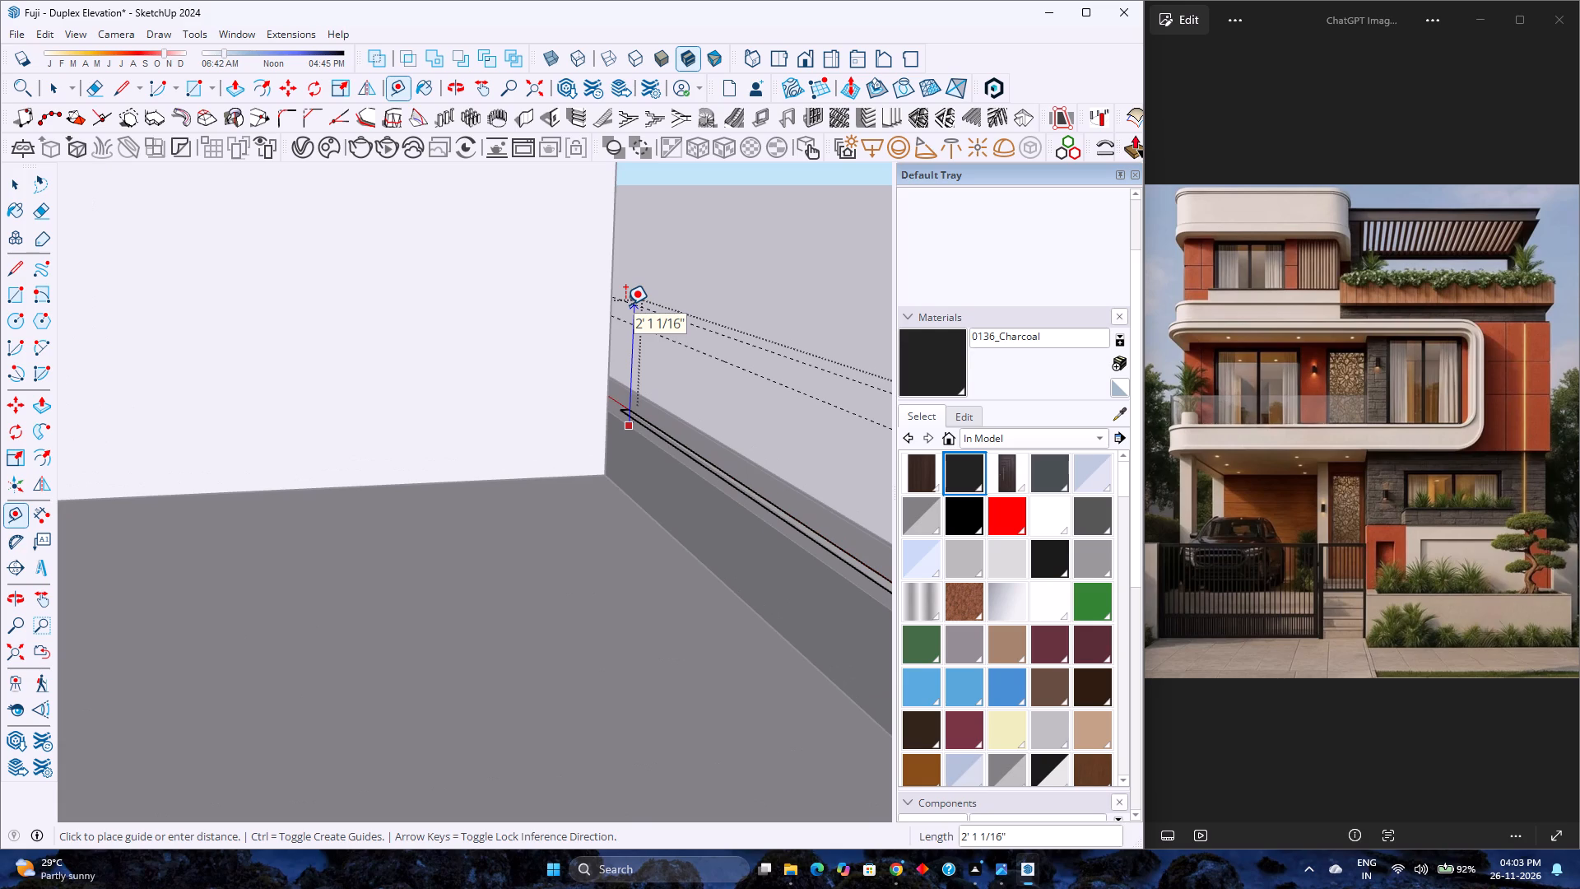
{"action": "scroll", "coordinate": [625, 305], "scroll_direction": "down", "scroll_amount": 4}
{"action": "scroll", "coordinate": [625, 305], "scroll_direction": "up", "scroll_amount": 4}
{"action": "scroll", "coordinate": [625, 305], "scroll_direction": "down", "scroll_amount": 4}
{"action": "scroll", "coordinate": [625, 305], "scroll_direction": "up", "scroll_amount": 3}
{"action": "scroll", "coordinate": [625, 305], "scroll_direction": "down", "scroll_amount": 3}
{"action": "scroll", "coordinate": [625, 305], "scroll_direction": "up", "scroll_amount": 2}
{"action": "scroll", "coordinate": [625, 305], "scroll_direction": "down", "scroll_amount": 3}
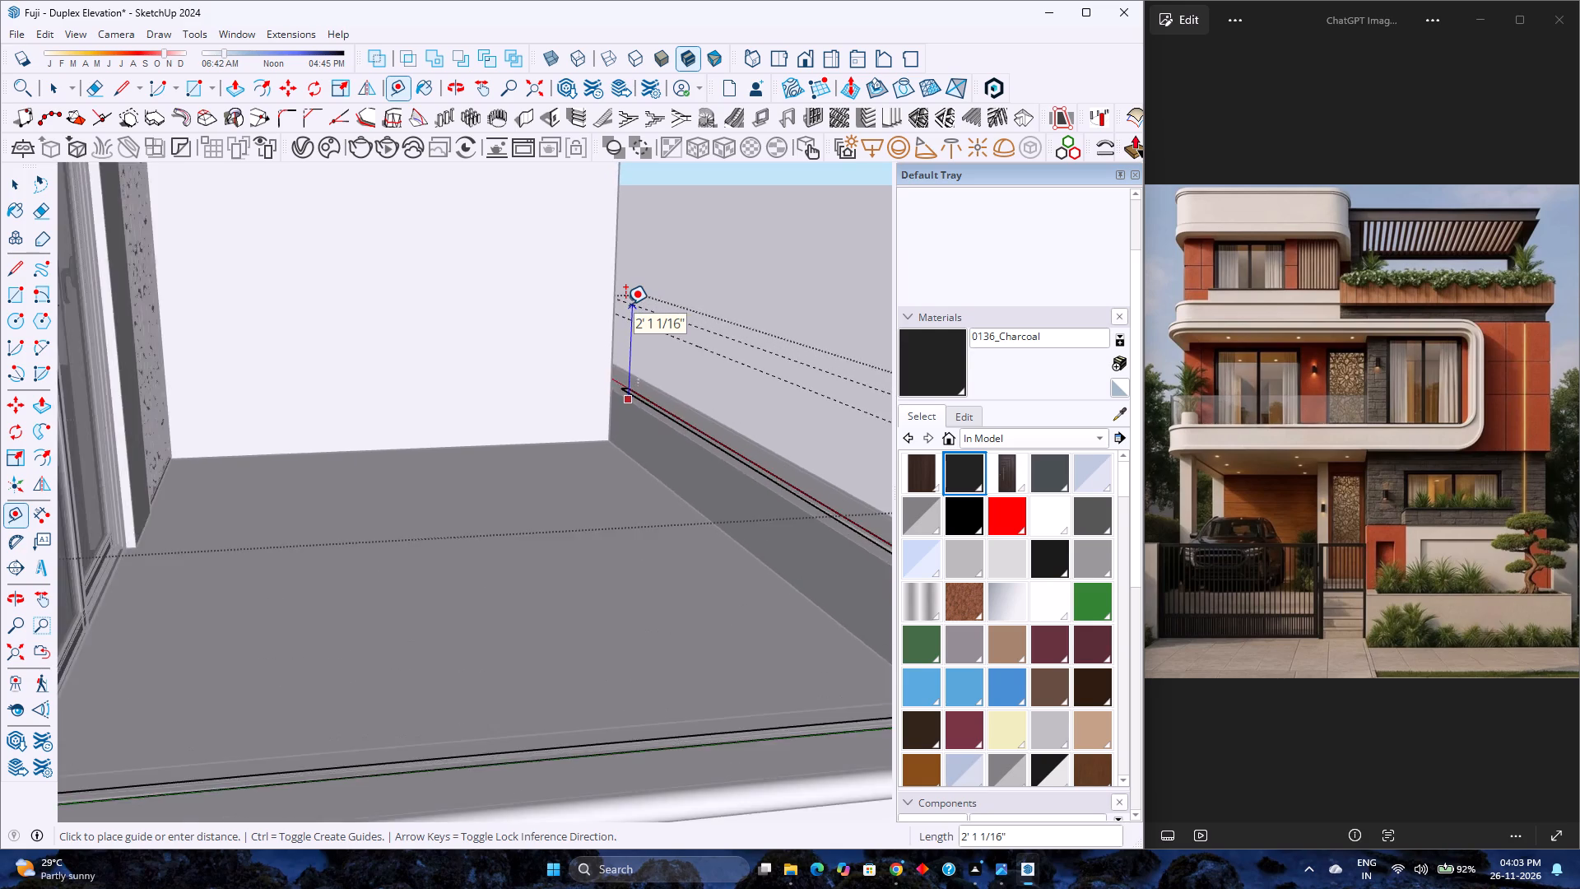
{"action": "scroll", "coordinate": [625, 305], "scroll_direction": "up", "scroll_amount": 4}
{"action": "scroll", "coordinate": [625, 305], "scroll_direction": "down", "scroll_amount": 5}
{"action": "scroll", "coordinate": [625, 305], "scroll_direction": "up", "scroll_amount": 5}
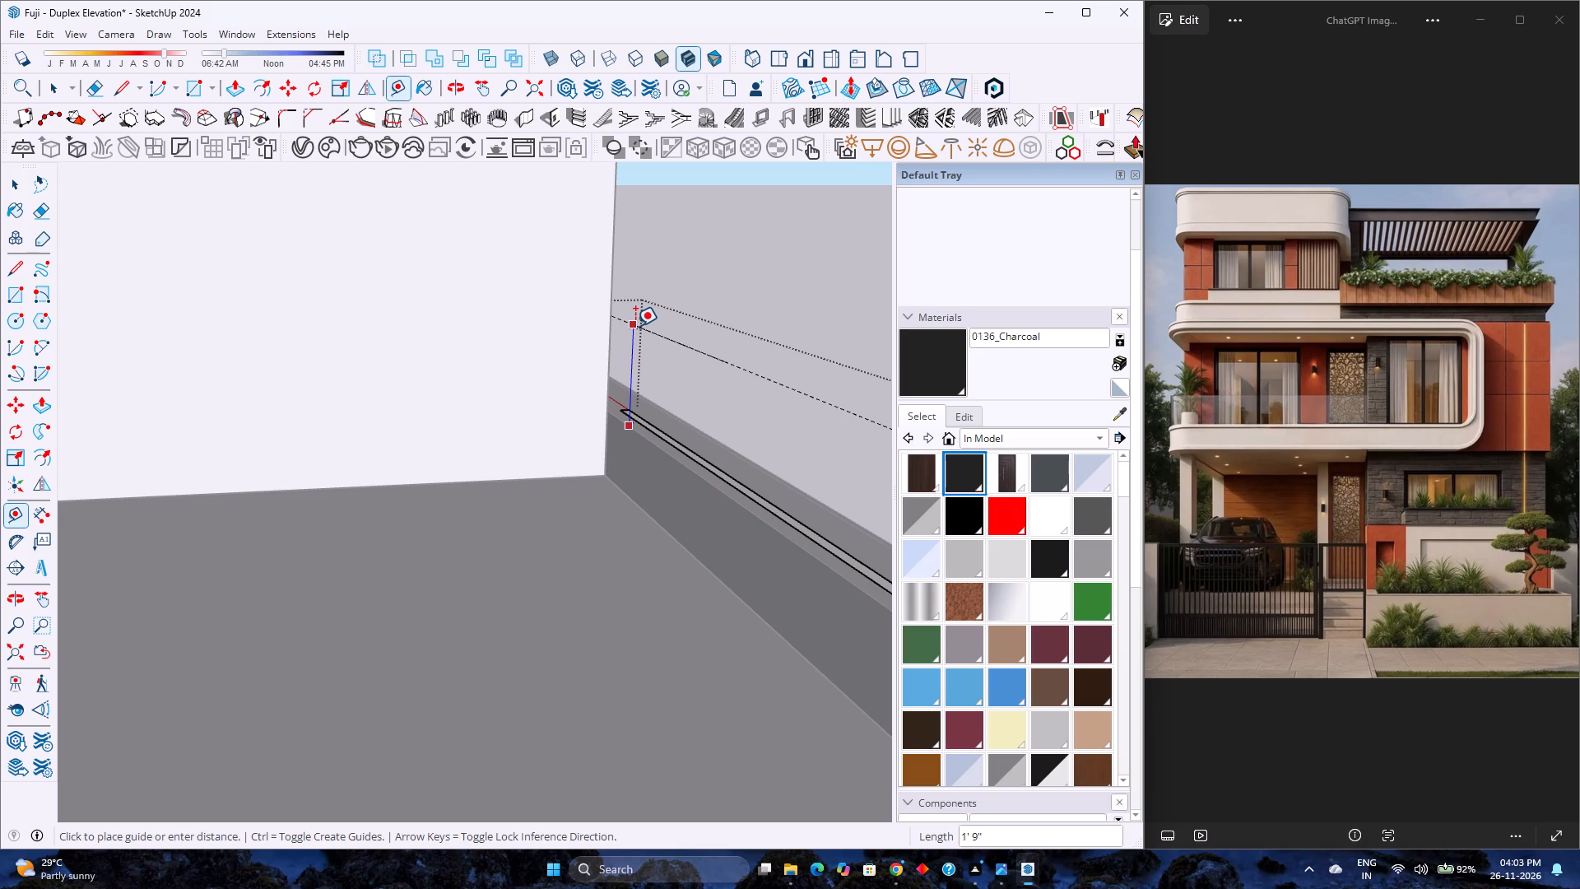
{"action": "scroll", "coordinate": [635, 326], "scroll_direction": "down", "scroll_amount": 1}
{"action": "scroll", "coordinate": [635, 326], "scroll_direction": "up", "scroll_amount": 1}
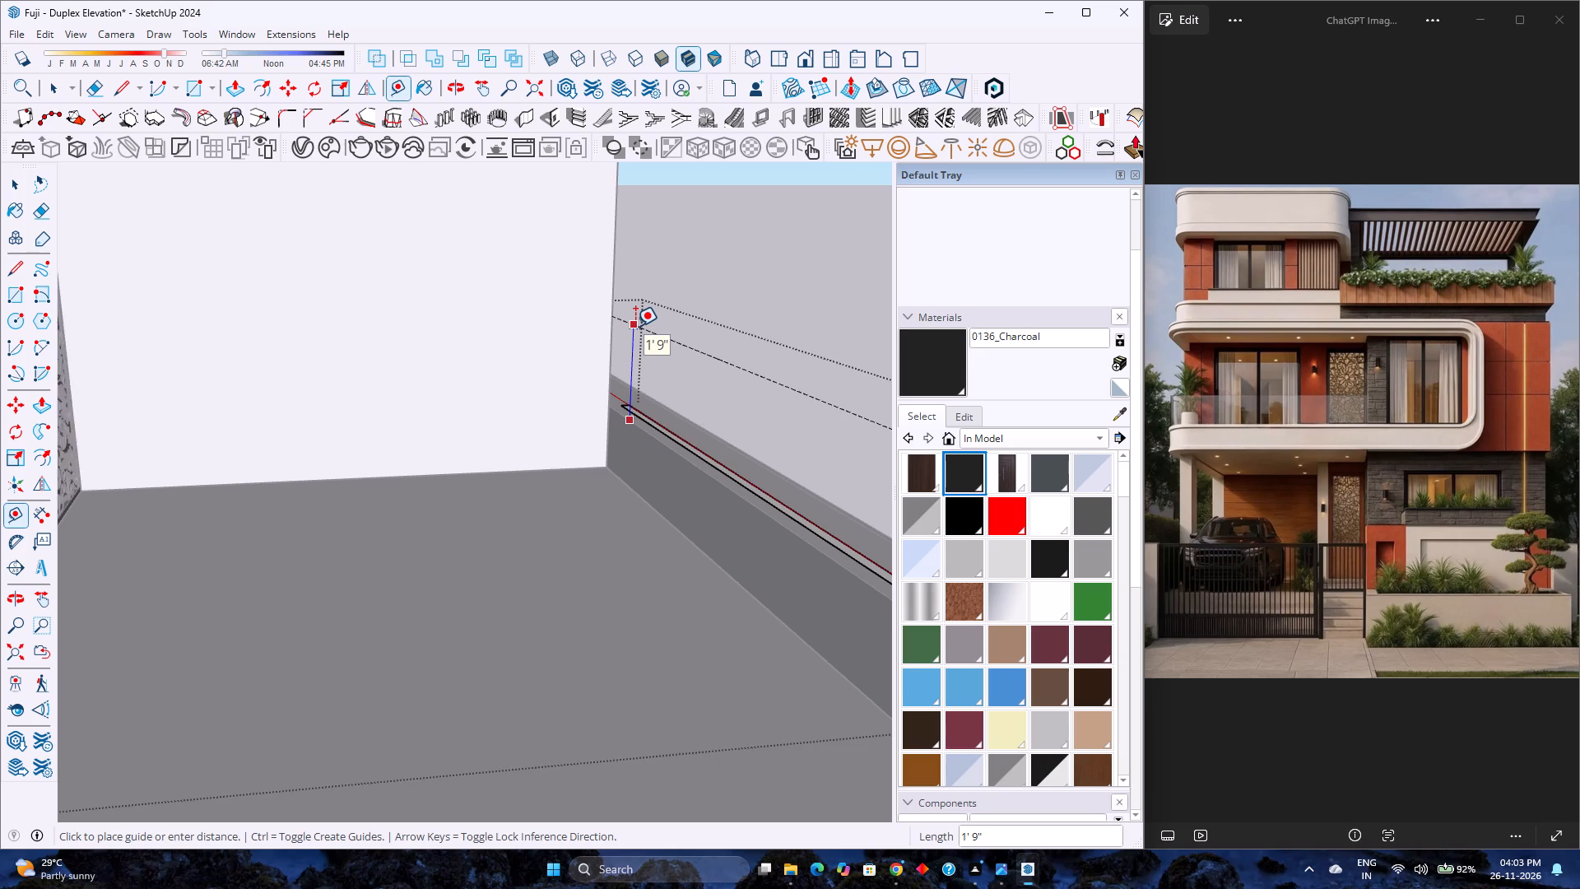
{"action": "scroll", "coordinate": [635, 326], "scroll_direction": "down", "scroll_amount": 2}
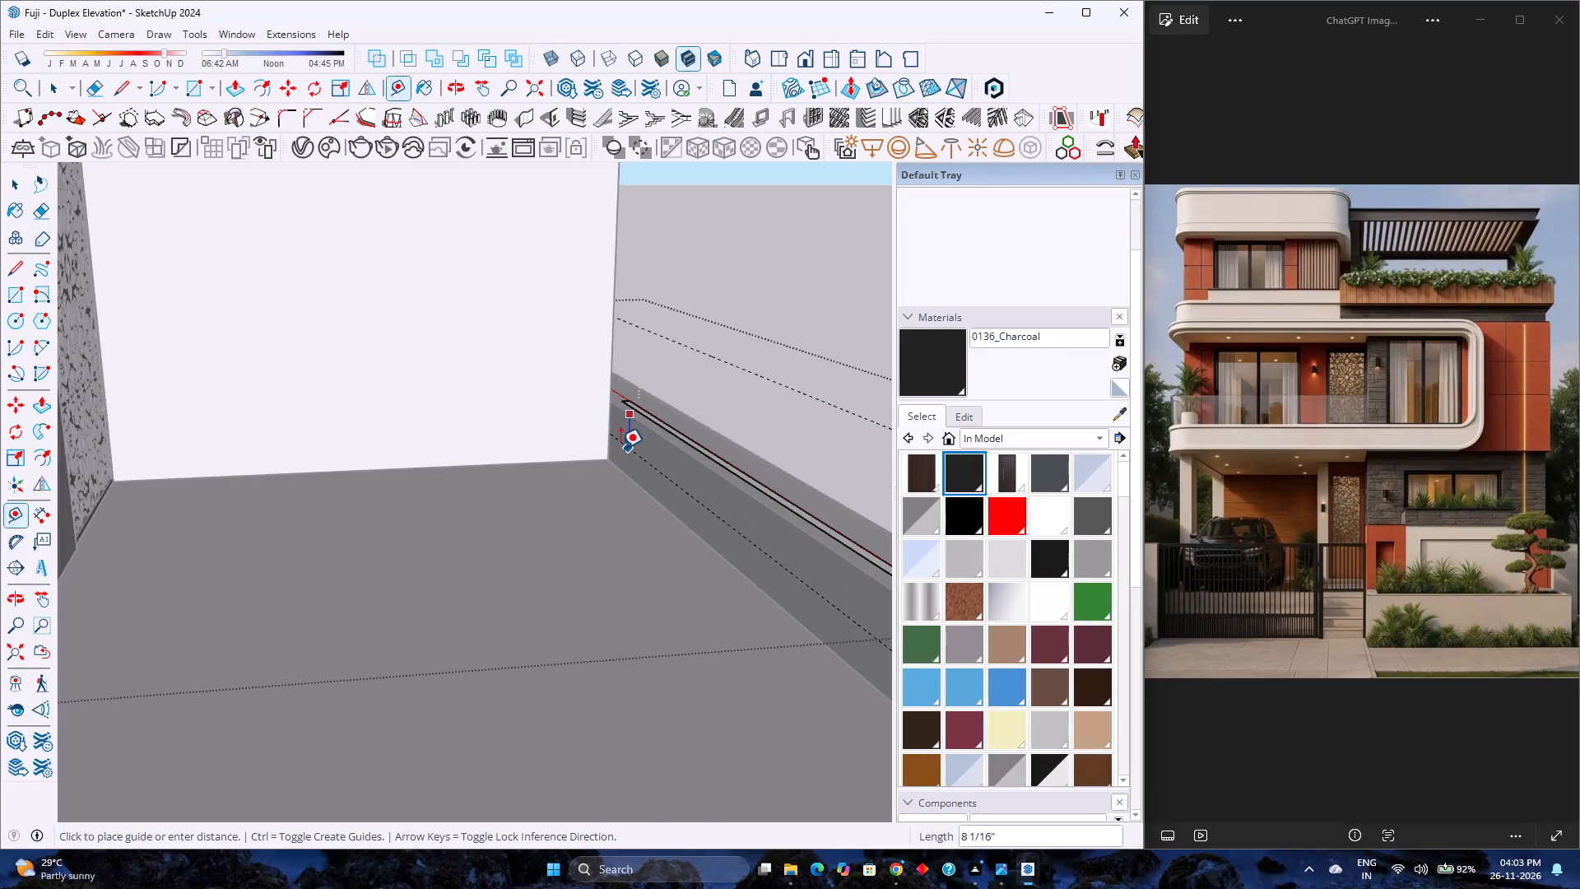
{"action": "scroll", "coordinate": [620, 448], "scroll_direction": "down", "scroll_amount": 2}
{"action": "middle_click_drag", "start_coordinate": [620, 448], "coordinate": [582, 429]}
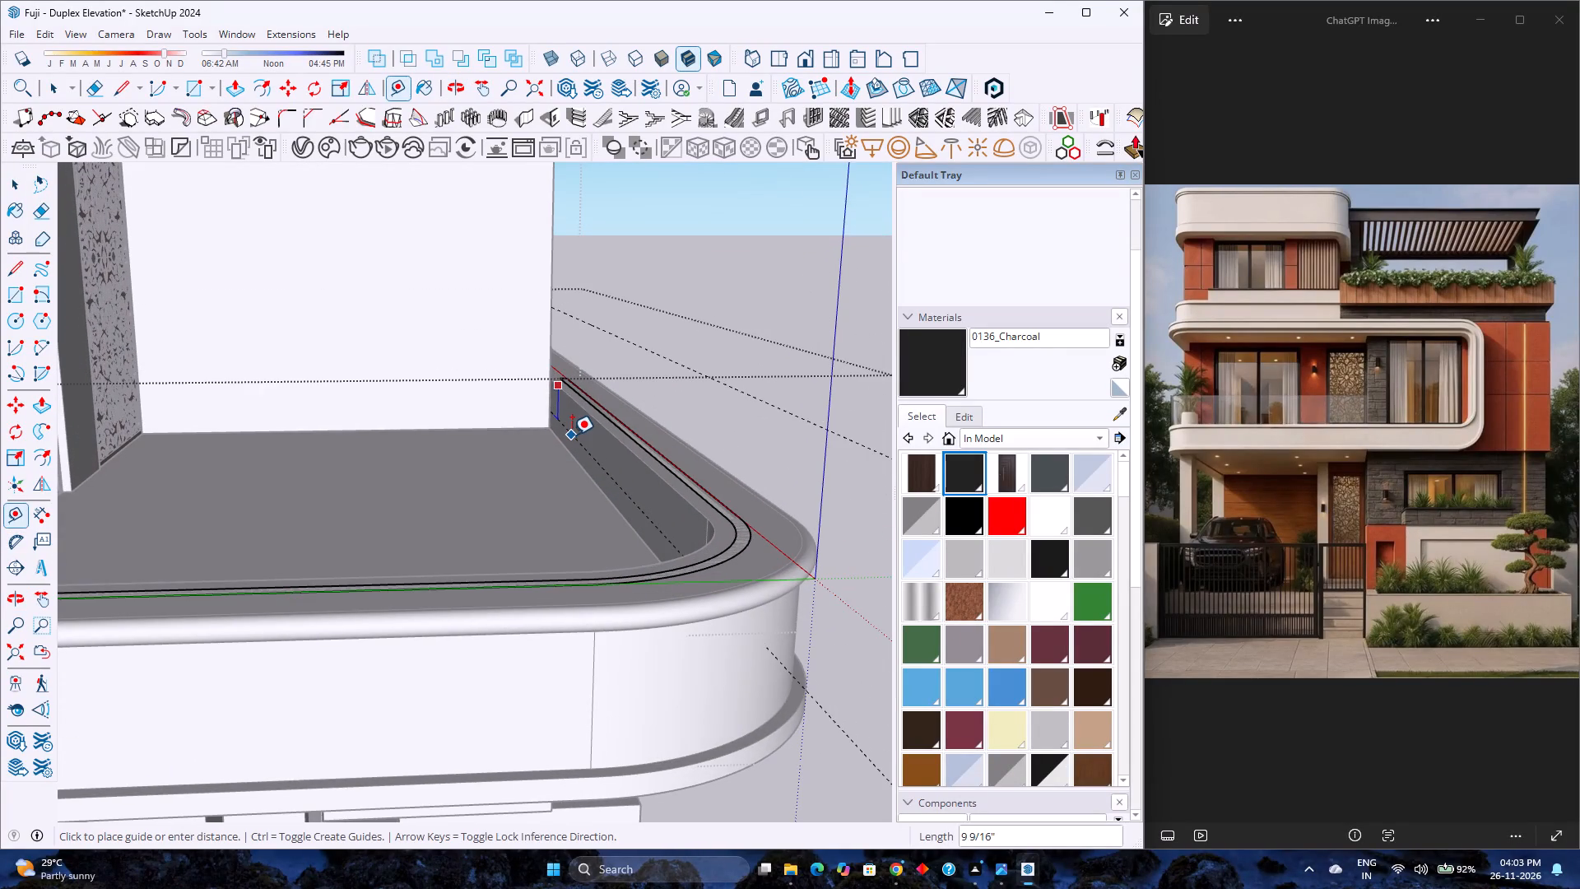
{"action": "key", "text": "Escape"}
Measure the parapet's inner face from the balcony floor edge up to its top edge.
{"action": "left_click", "coordinate": [571, 449]}
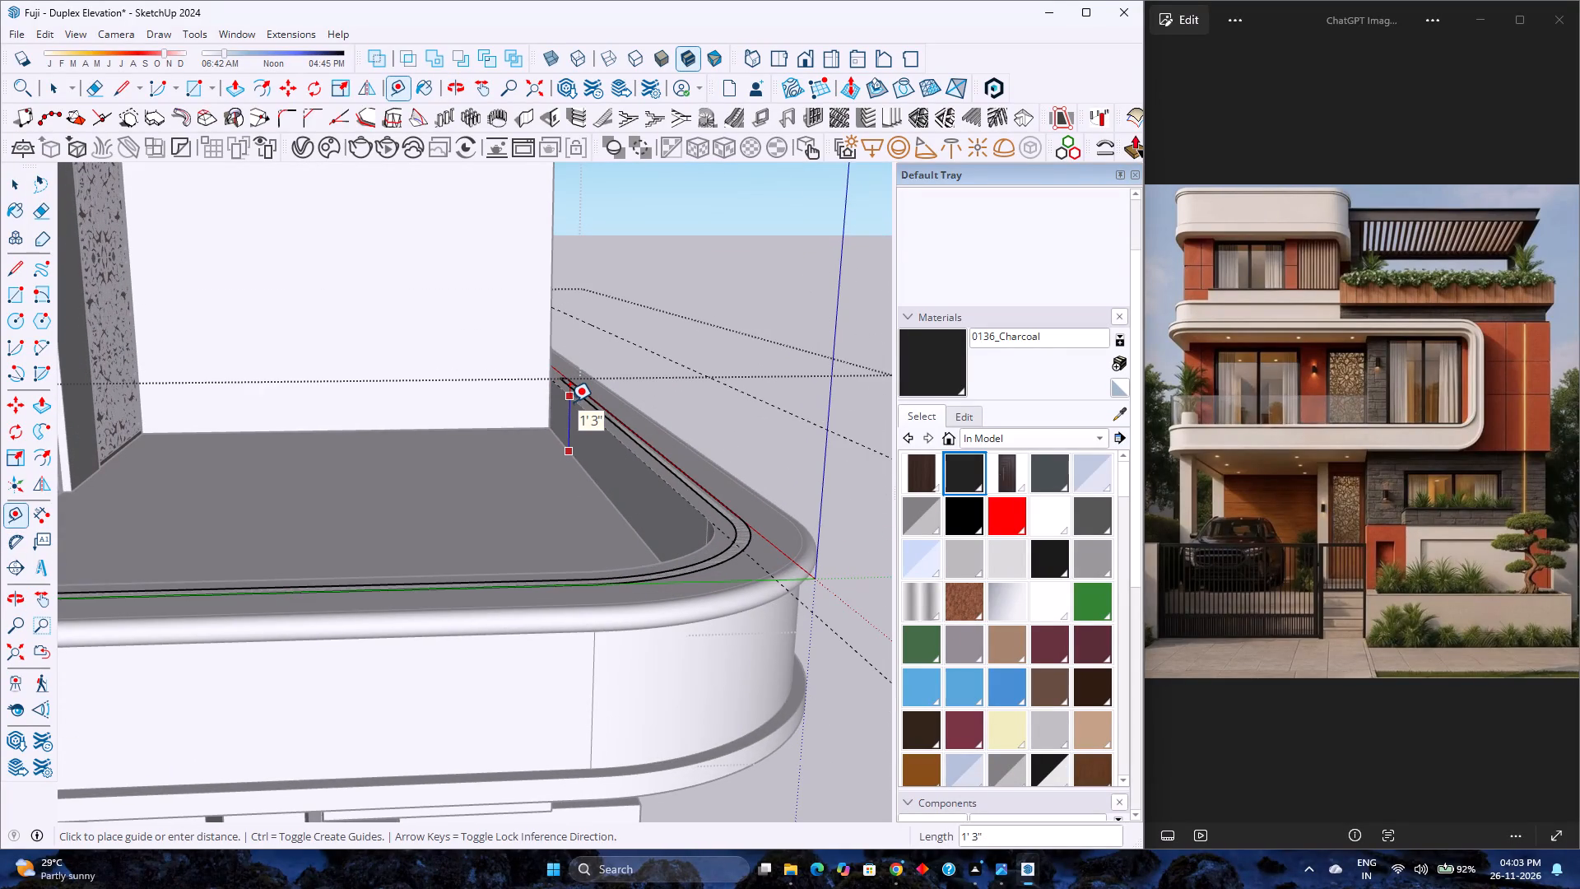
{"action": "key", "text": "Escape"}
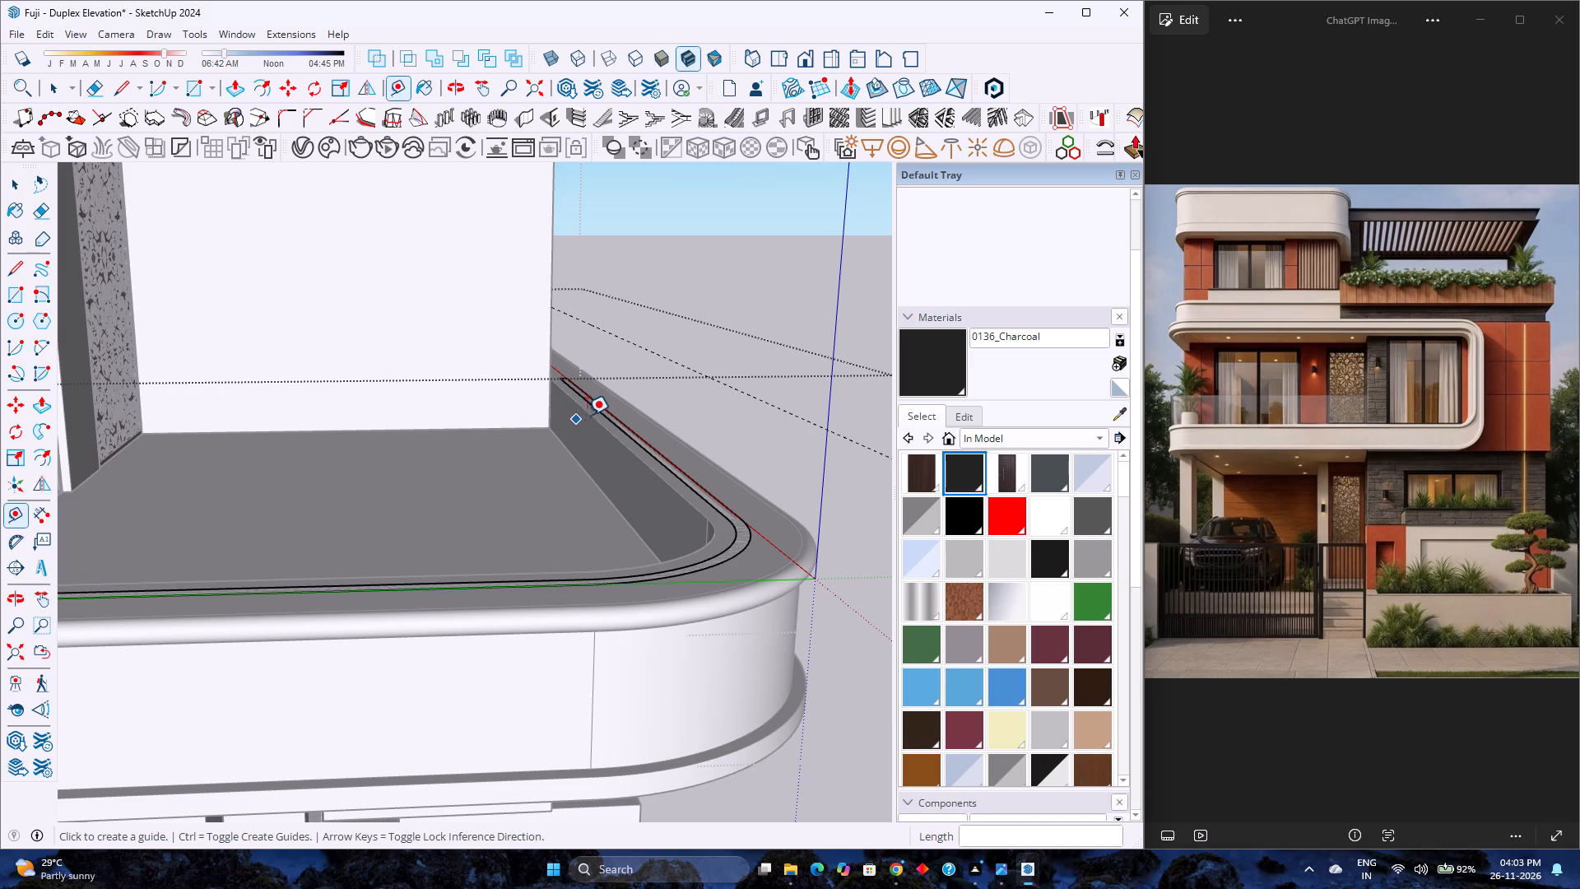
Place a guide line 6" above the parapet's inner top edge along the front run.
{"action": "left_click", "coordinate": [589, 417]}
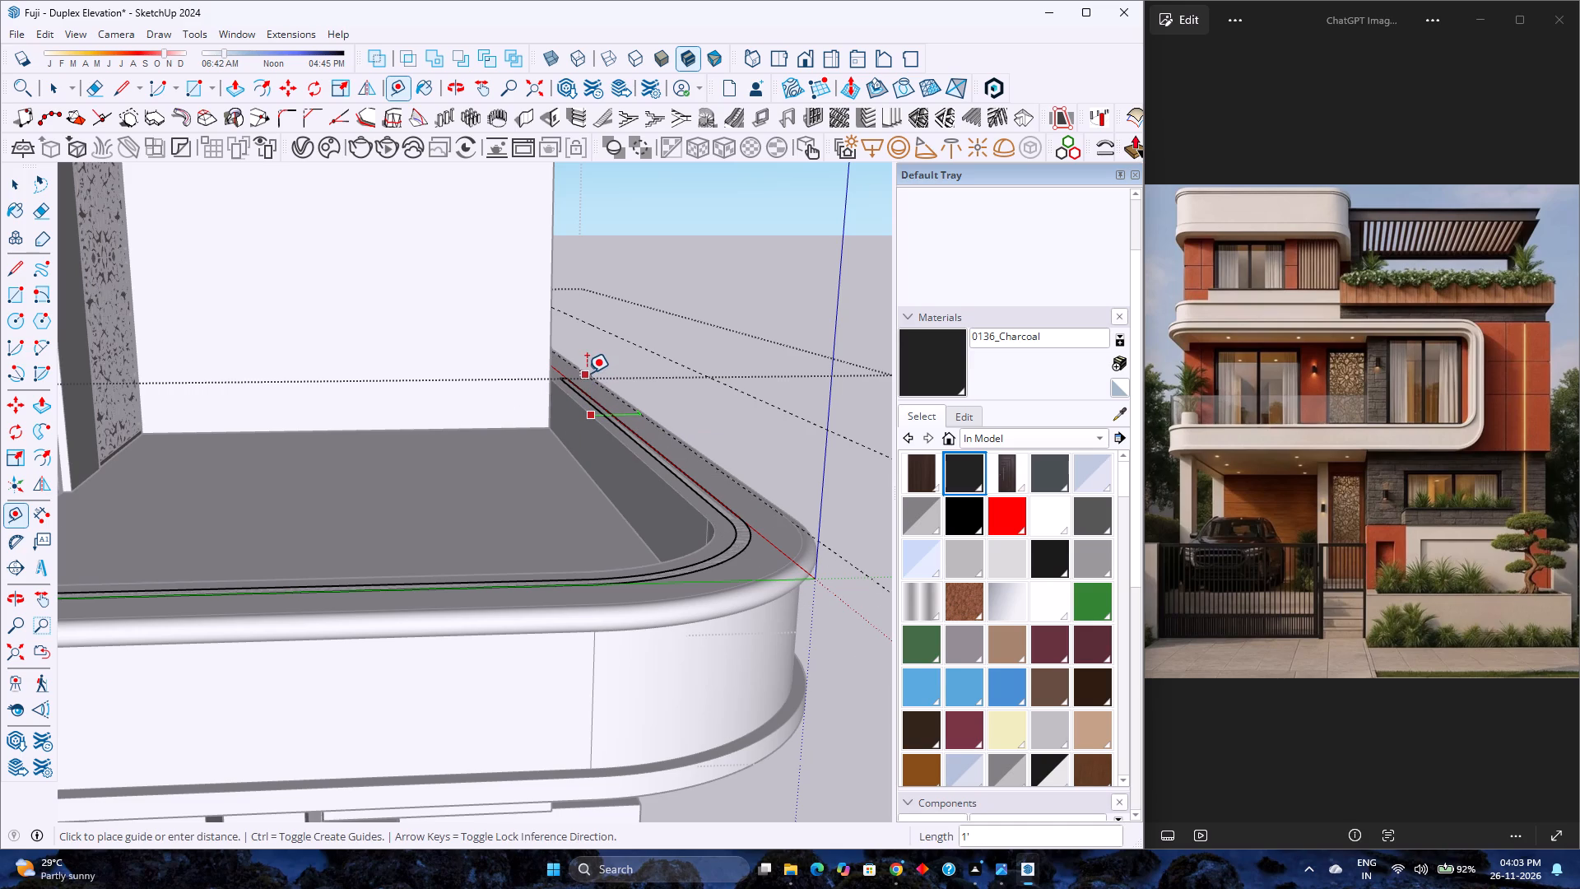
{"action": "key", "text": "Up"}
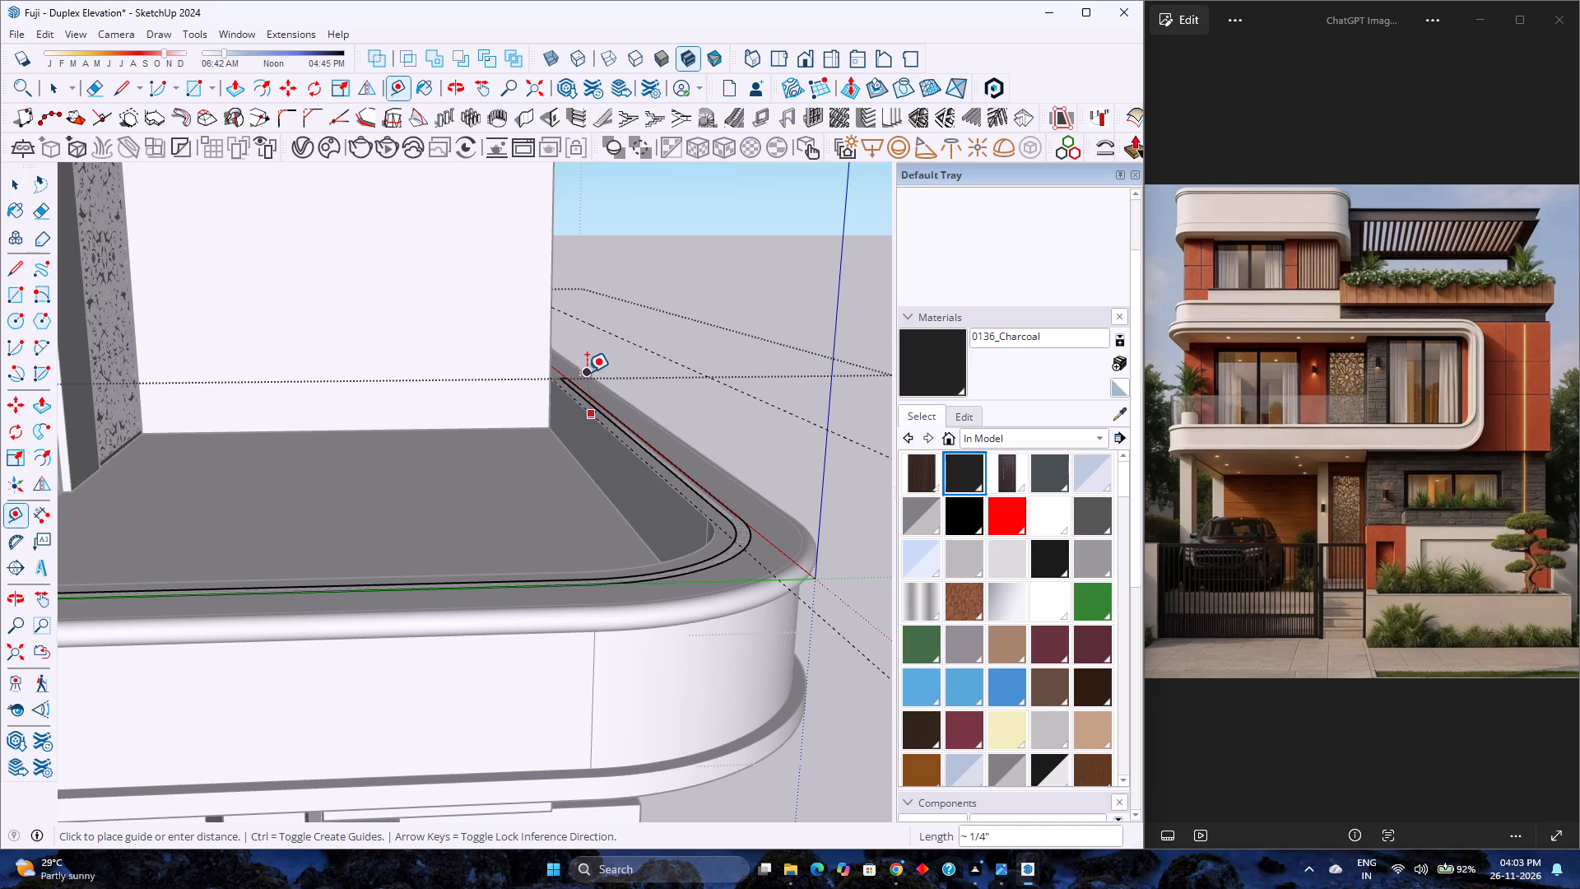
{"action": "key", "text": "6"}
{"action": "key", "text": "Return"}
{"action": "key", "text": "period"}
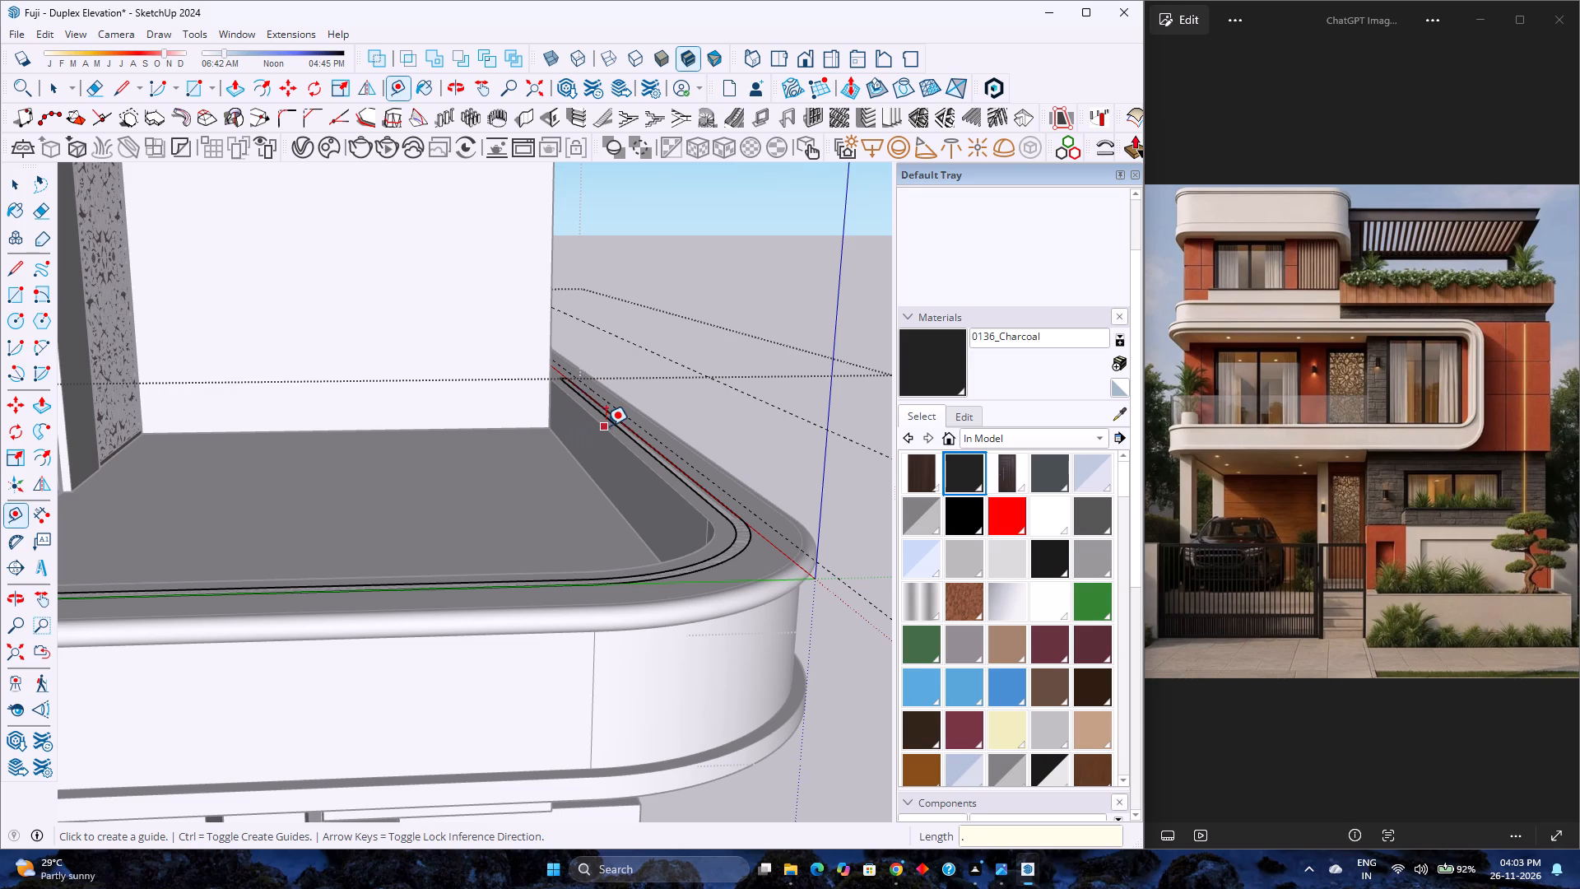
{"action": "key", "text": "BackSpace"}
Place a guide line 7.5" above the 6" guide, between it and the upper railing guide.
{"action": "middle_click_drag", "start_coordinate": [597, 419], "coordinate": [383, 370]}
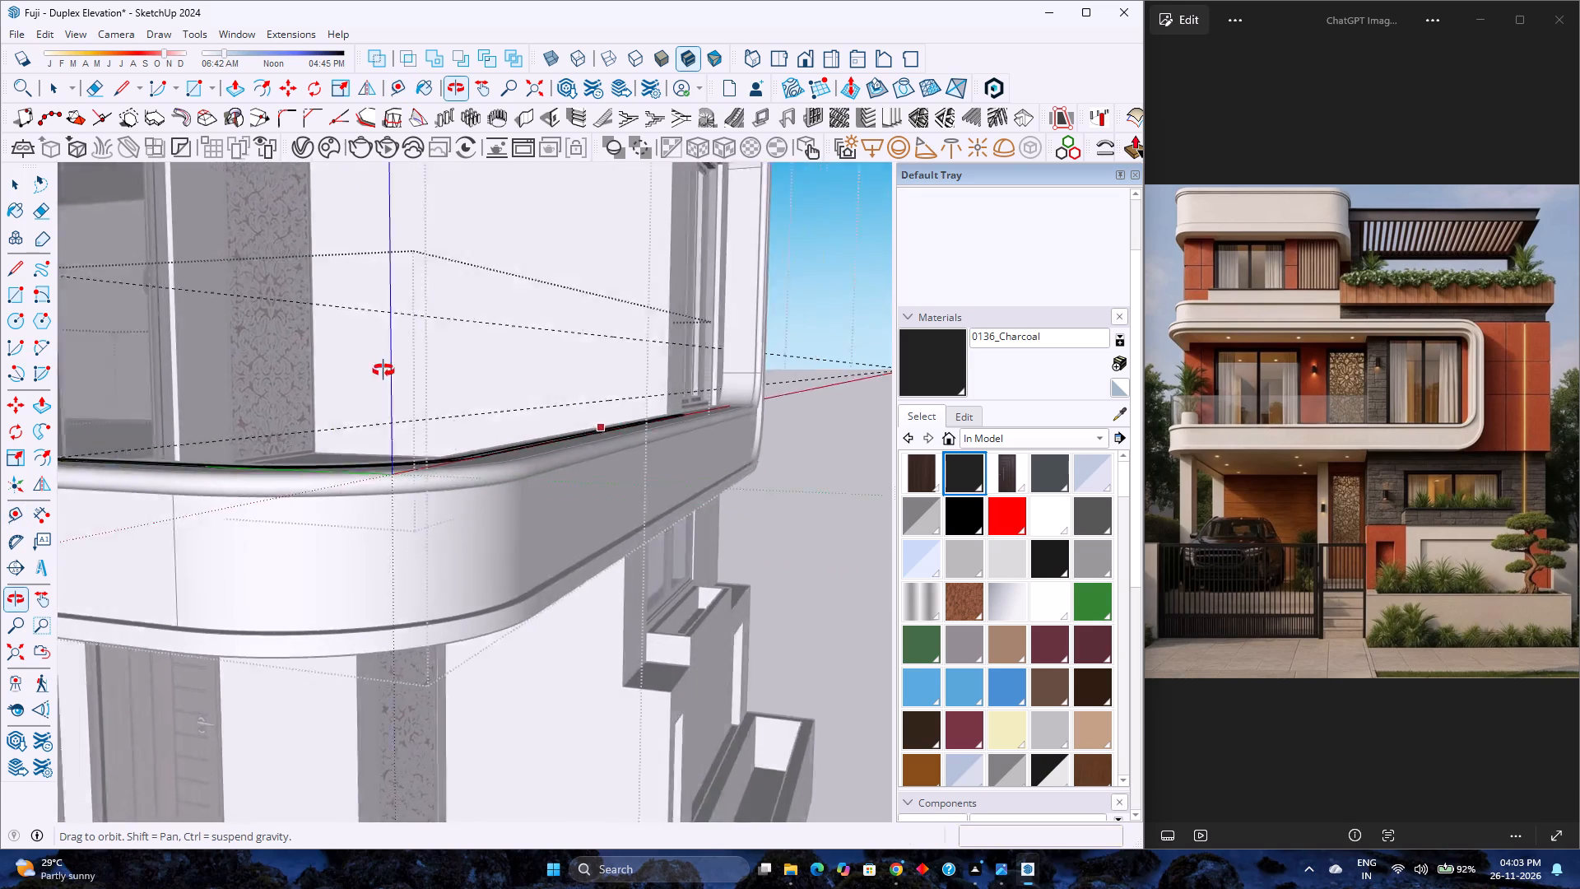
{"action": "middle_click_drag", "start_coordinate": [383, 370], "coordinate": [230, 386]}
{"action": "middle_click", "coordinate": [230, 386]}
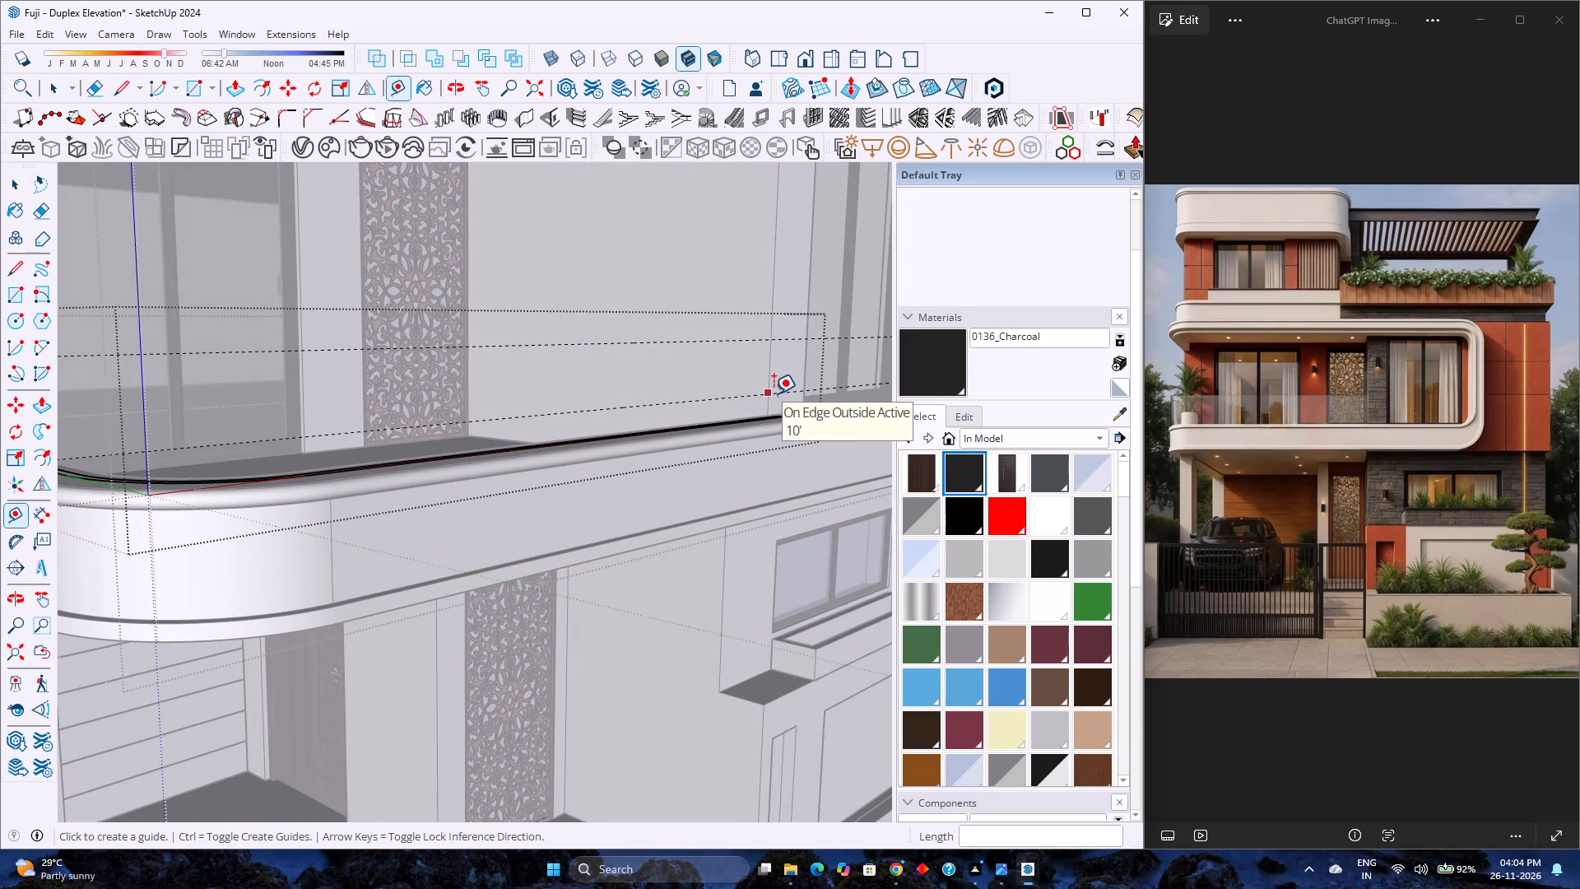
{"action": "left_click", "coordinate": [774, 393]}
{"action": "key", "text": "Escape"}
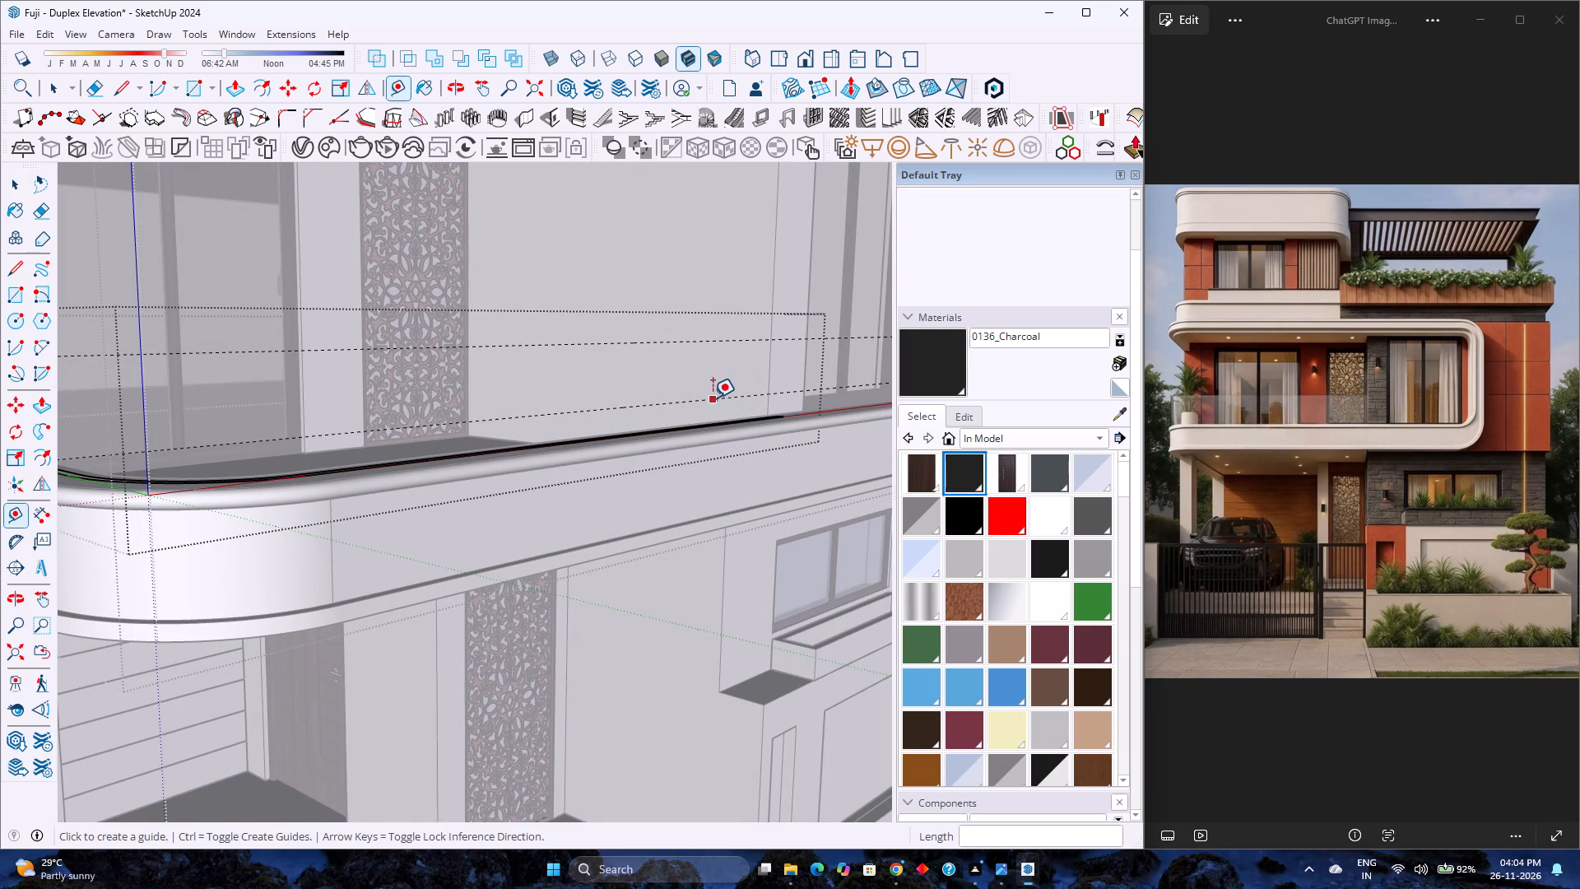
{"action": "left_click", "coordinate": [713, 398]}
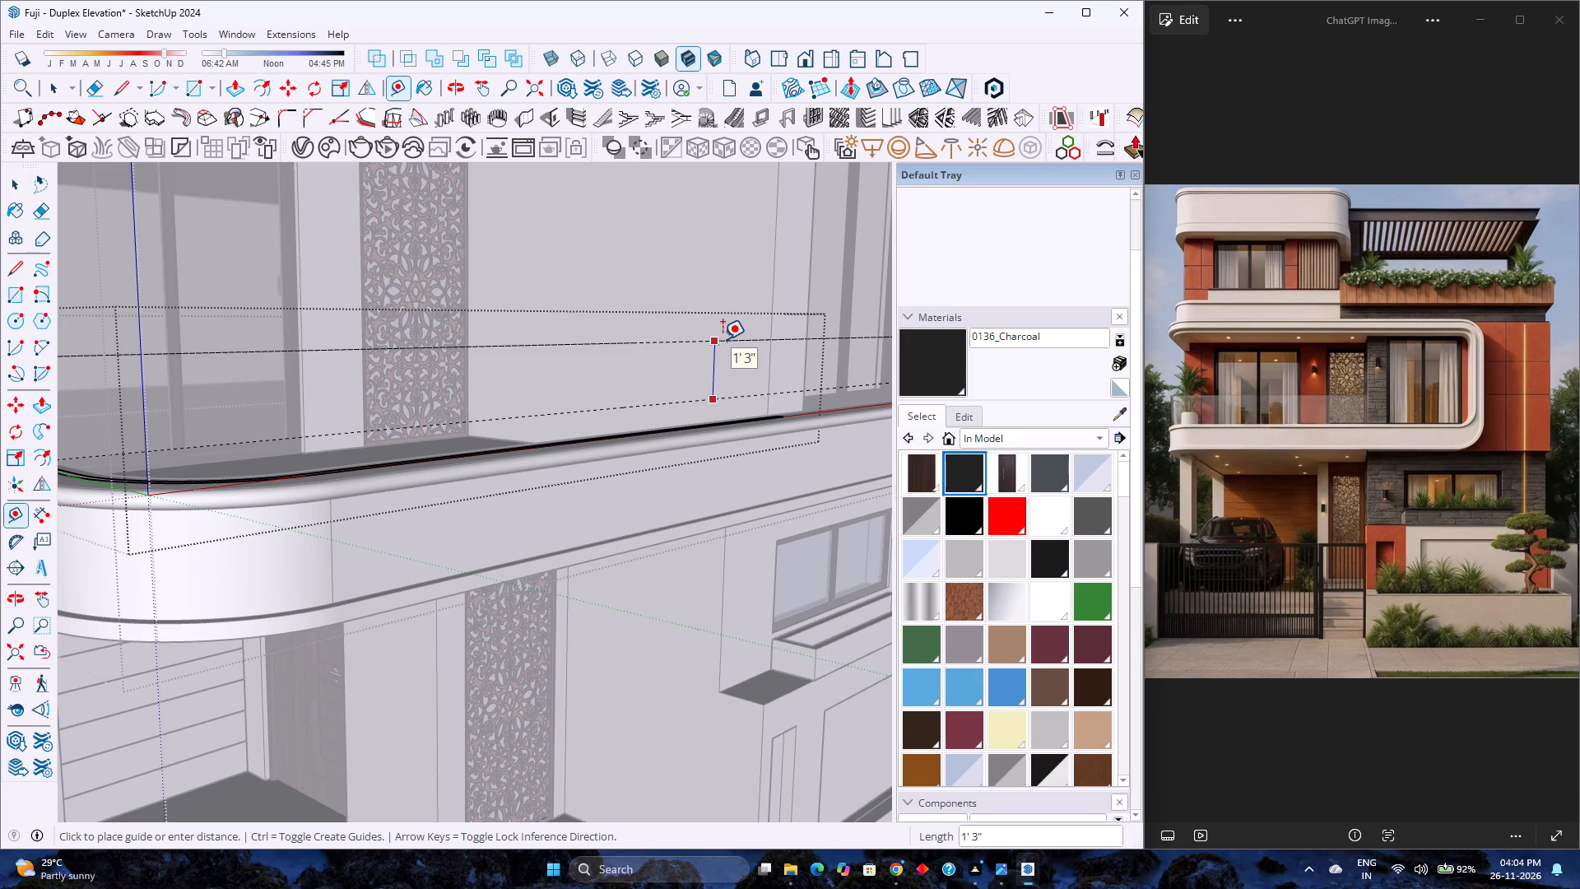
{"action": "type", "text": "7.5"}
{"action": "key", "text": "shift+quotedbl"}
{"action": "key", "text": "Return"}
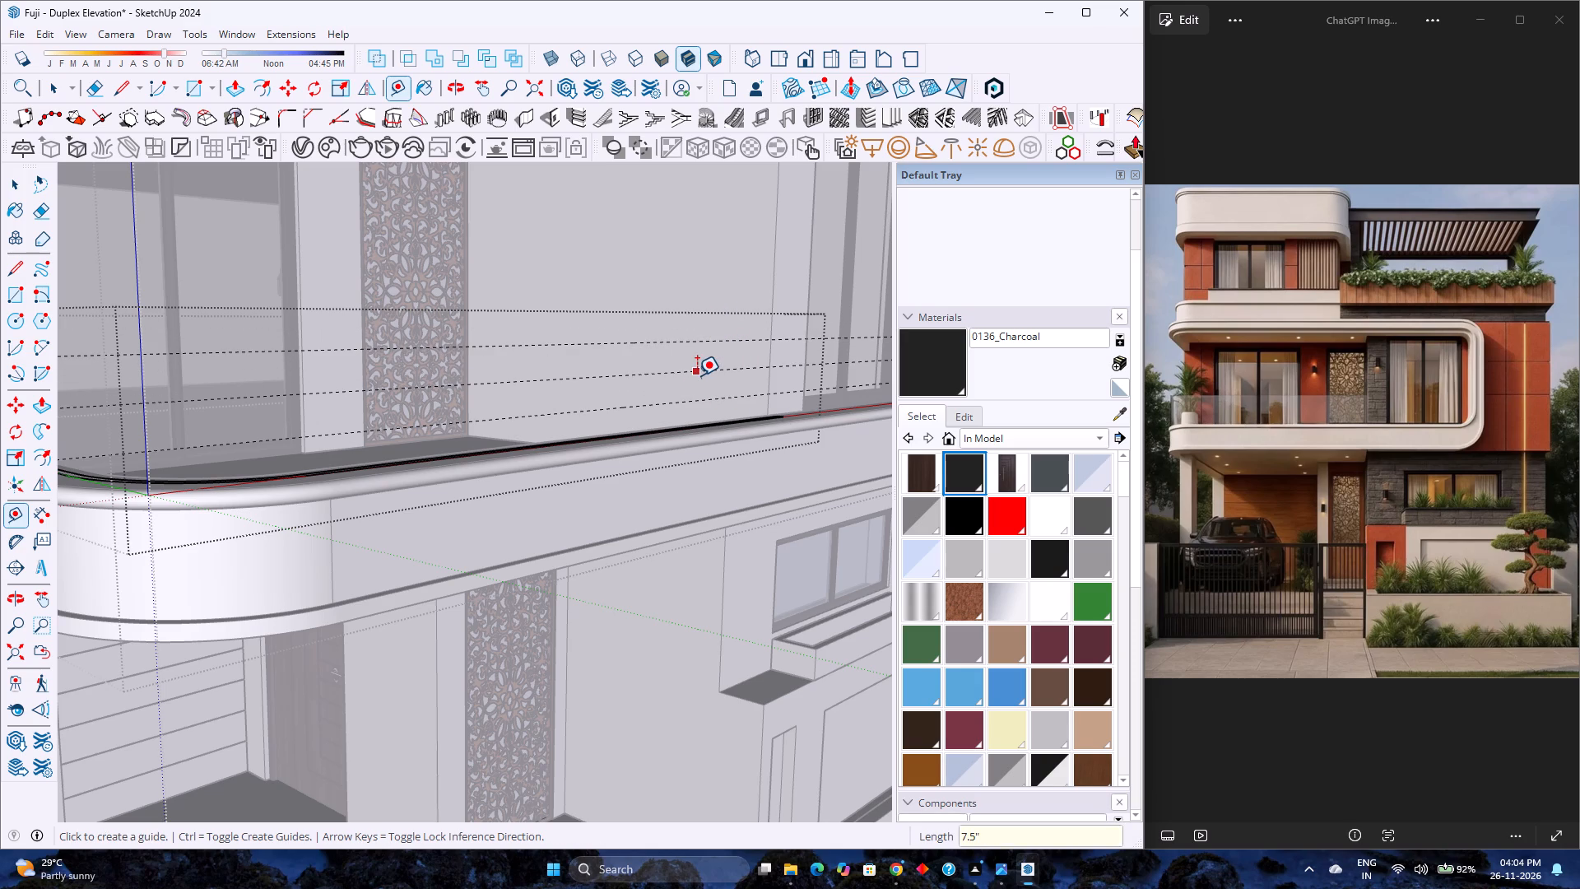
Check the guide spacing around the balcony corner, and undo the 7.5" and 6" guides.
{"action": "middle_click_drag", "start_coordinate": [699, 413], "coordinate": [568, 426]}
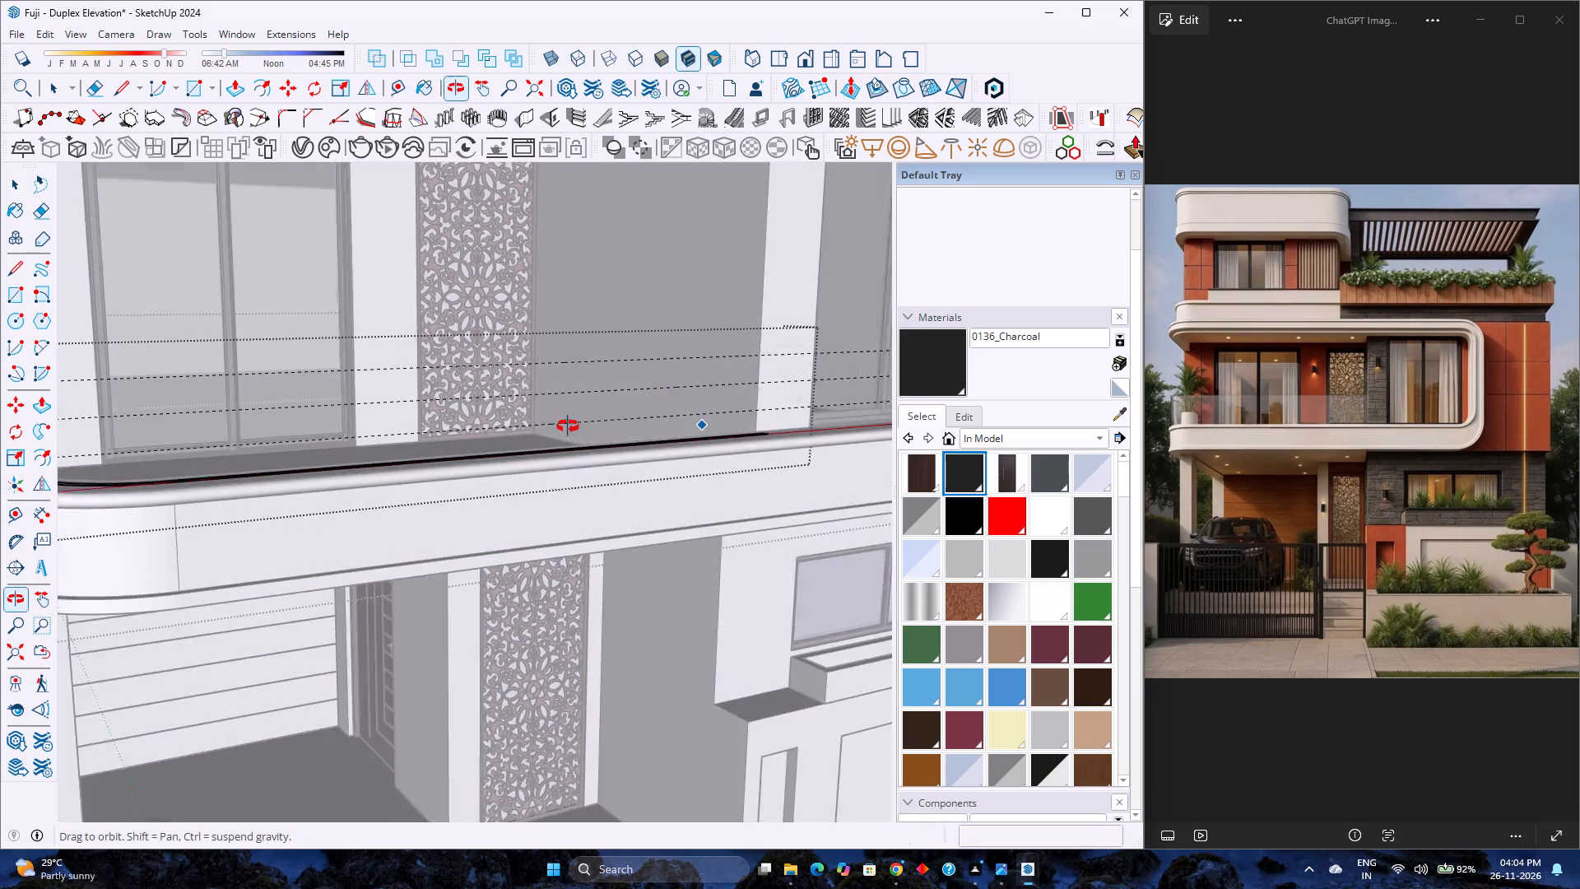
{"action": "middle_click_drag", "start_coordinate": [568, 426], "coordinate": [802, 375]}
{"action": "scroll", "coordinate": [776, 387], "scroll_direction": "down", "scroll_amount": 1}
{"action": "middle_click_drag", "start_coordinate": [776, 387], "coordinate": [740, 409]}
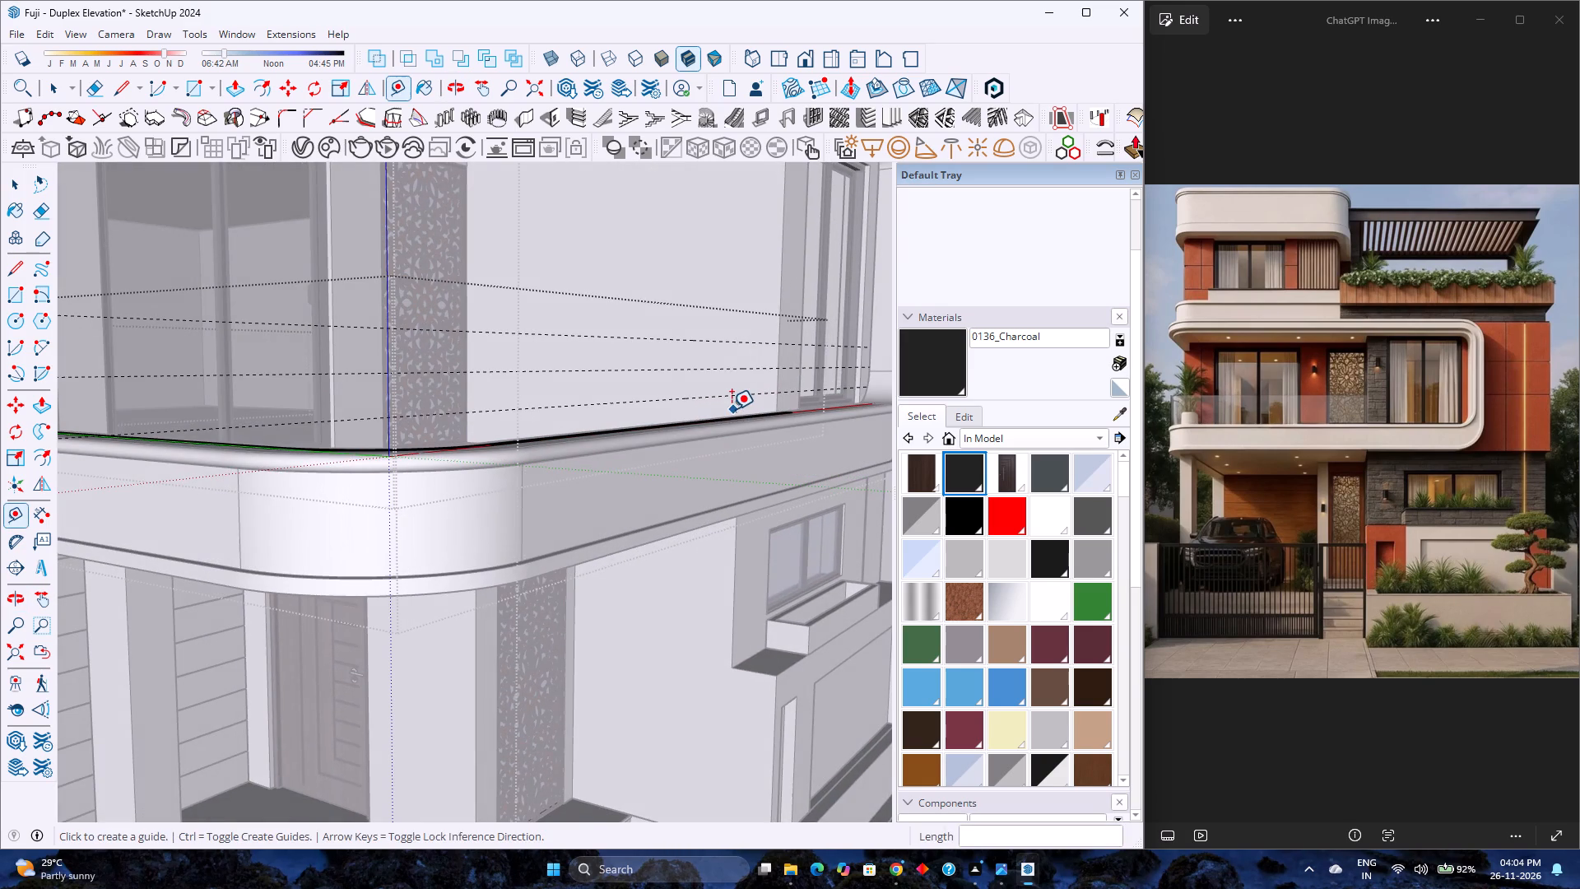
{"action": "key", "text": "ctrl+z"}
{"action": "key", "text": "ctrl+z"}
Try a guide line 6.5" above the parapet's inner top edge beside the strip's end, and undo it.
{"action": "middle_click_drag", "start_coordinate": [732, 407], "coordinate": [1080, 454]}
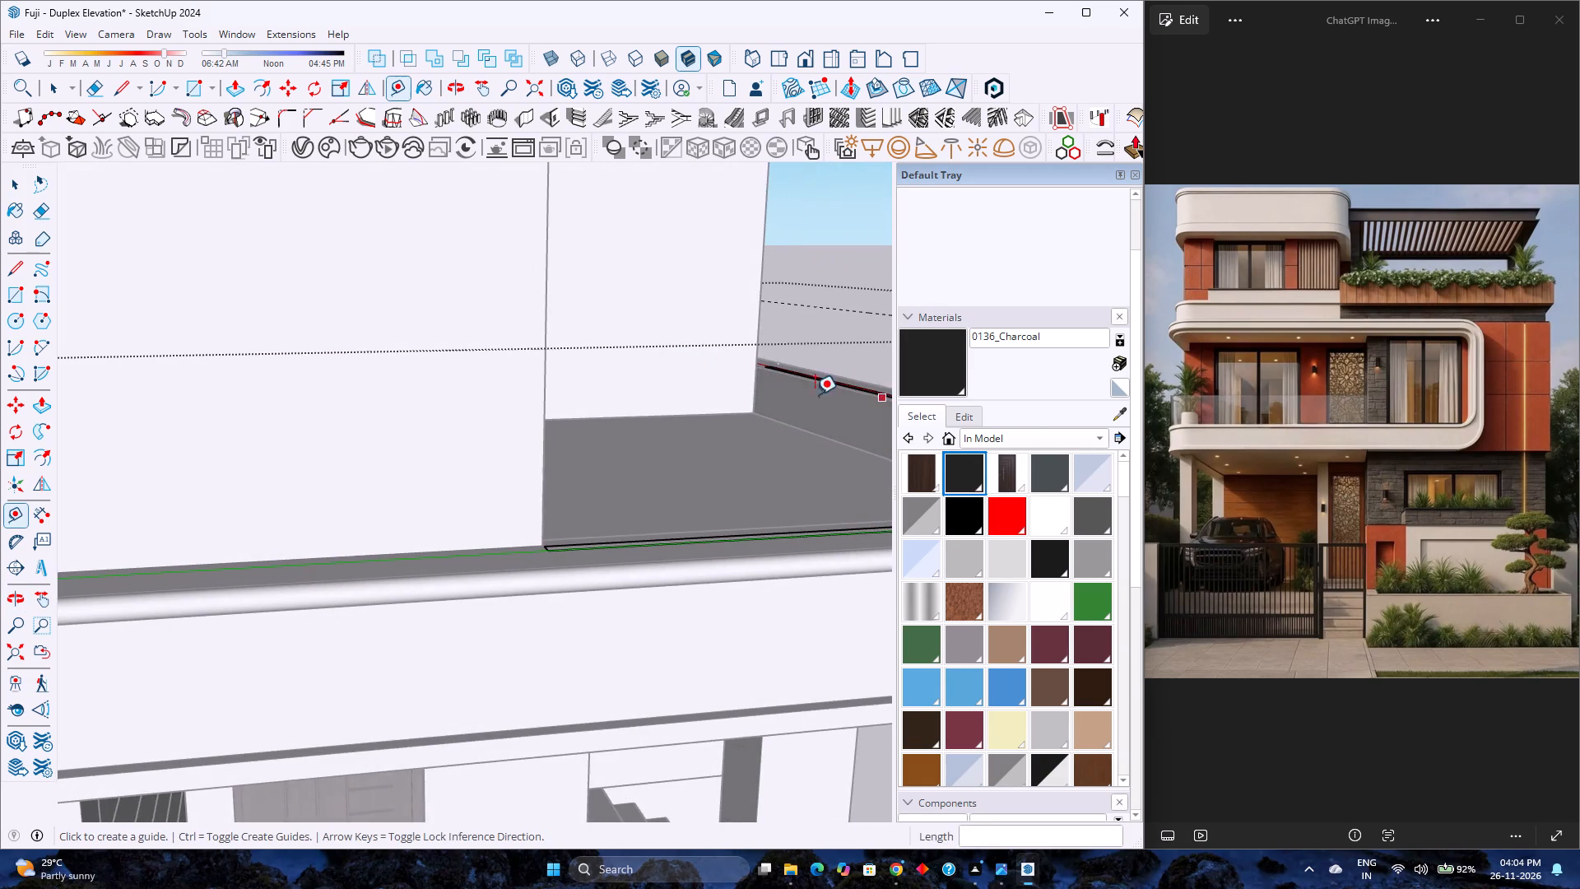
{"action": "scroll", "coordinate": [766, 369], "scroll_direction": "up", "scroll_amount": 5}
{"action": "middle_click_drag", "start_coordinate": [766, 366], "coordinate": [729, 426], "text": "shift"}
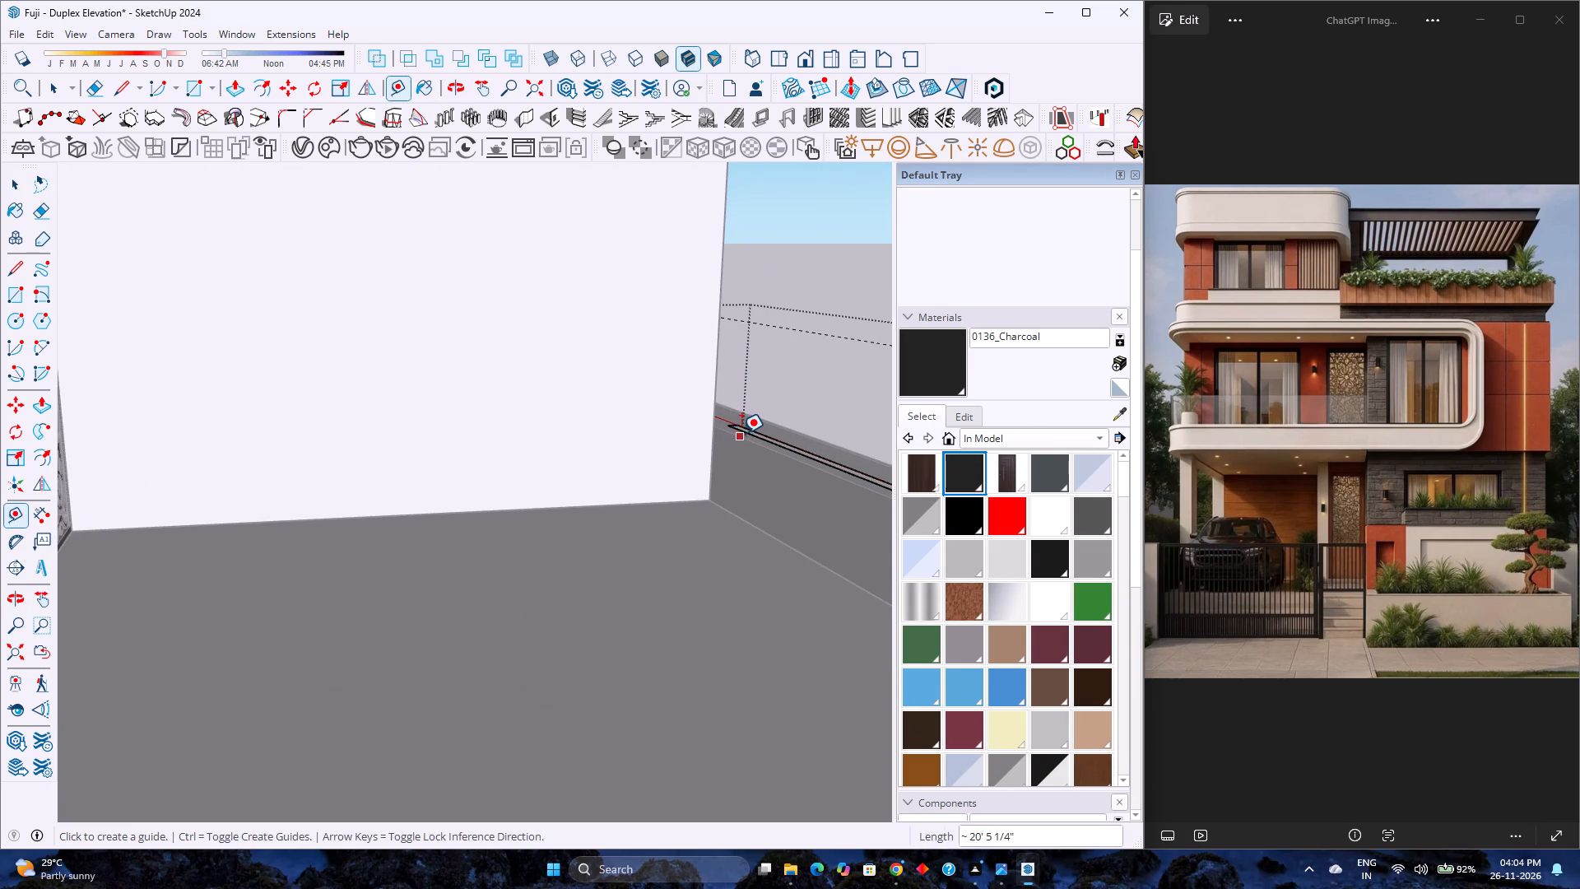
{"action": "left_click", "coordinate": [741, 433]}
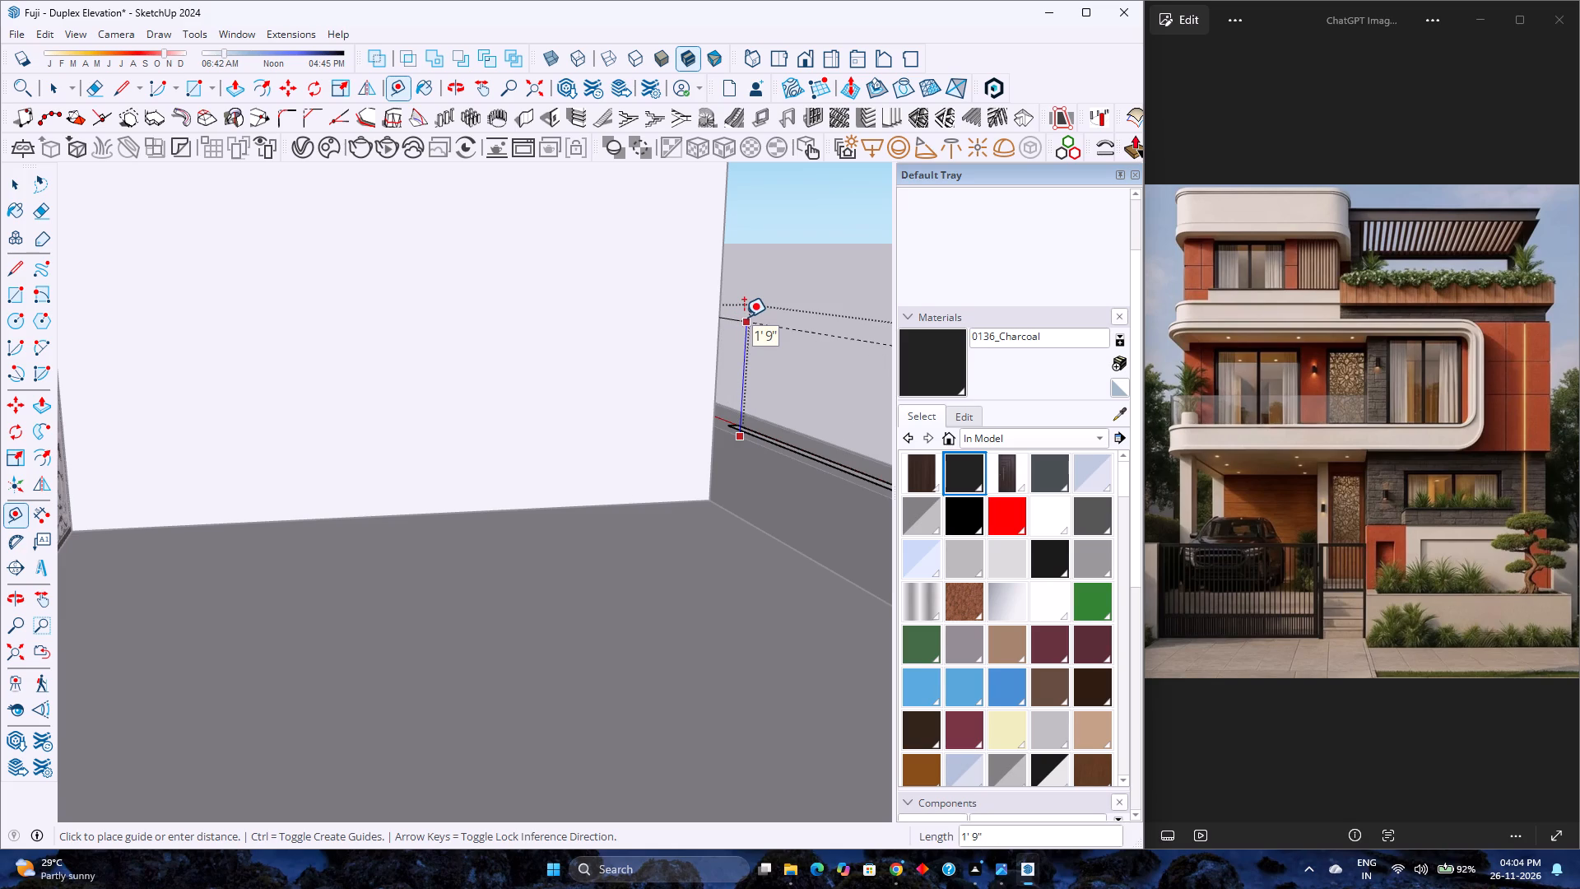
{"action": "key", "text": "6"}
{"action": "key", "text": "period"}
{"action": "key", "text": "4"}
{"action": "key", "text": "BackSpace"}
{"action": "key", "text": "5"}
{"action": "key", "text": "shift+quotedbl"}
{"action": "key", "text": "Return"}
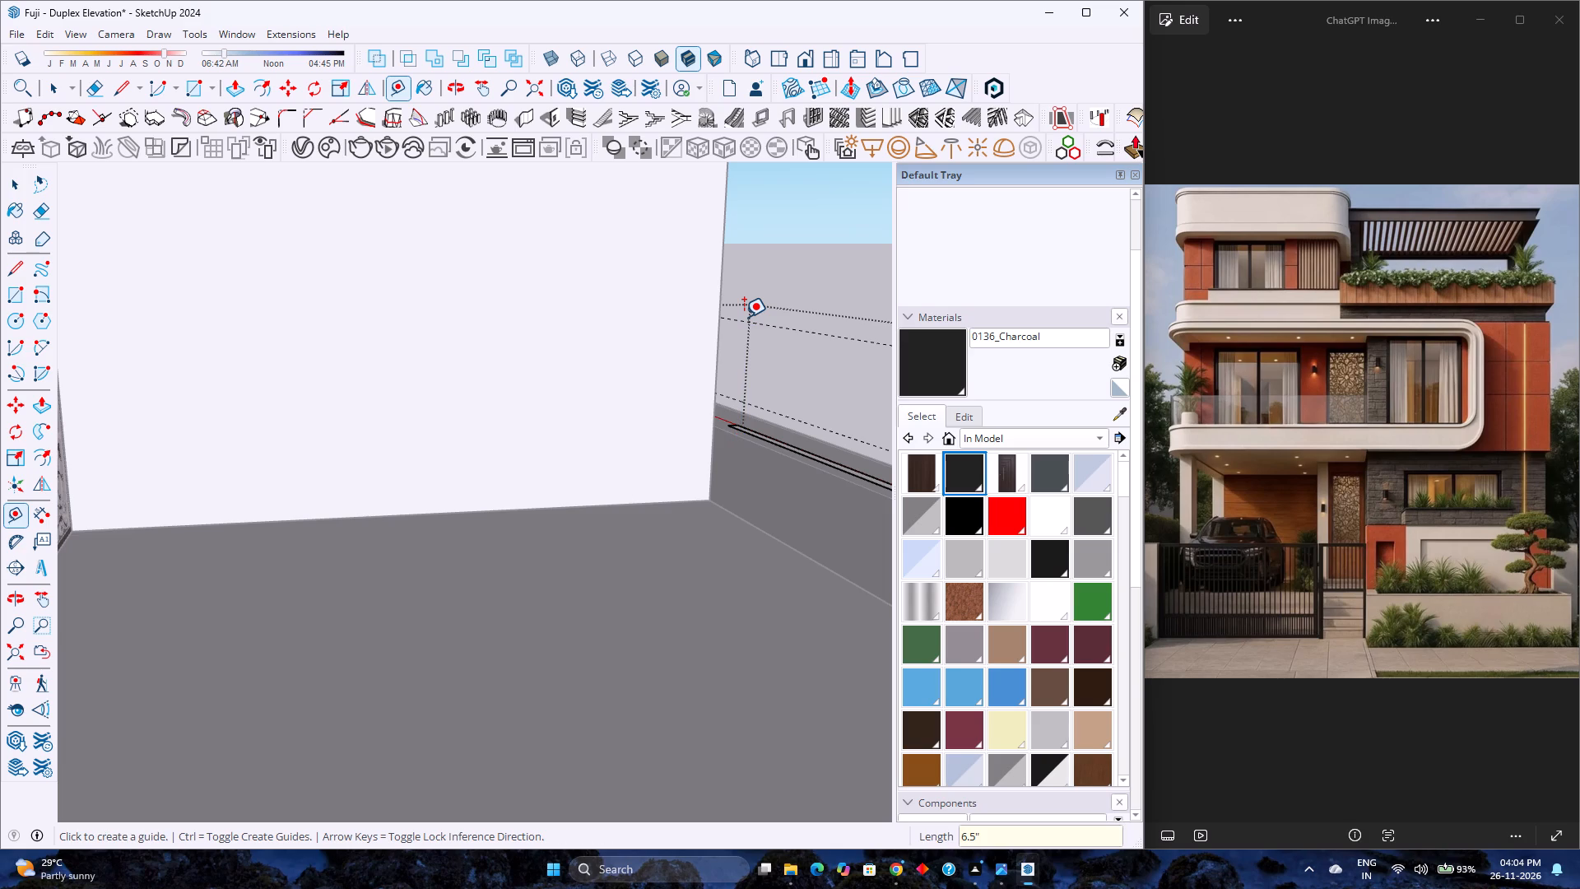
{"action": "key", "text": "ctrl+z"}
Start a new guide line above the parapet's inner top edge beside the strip's end.
{"action": "left_click", "coordinate": [744, 443]}
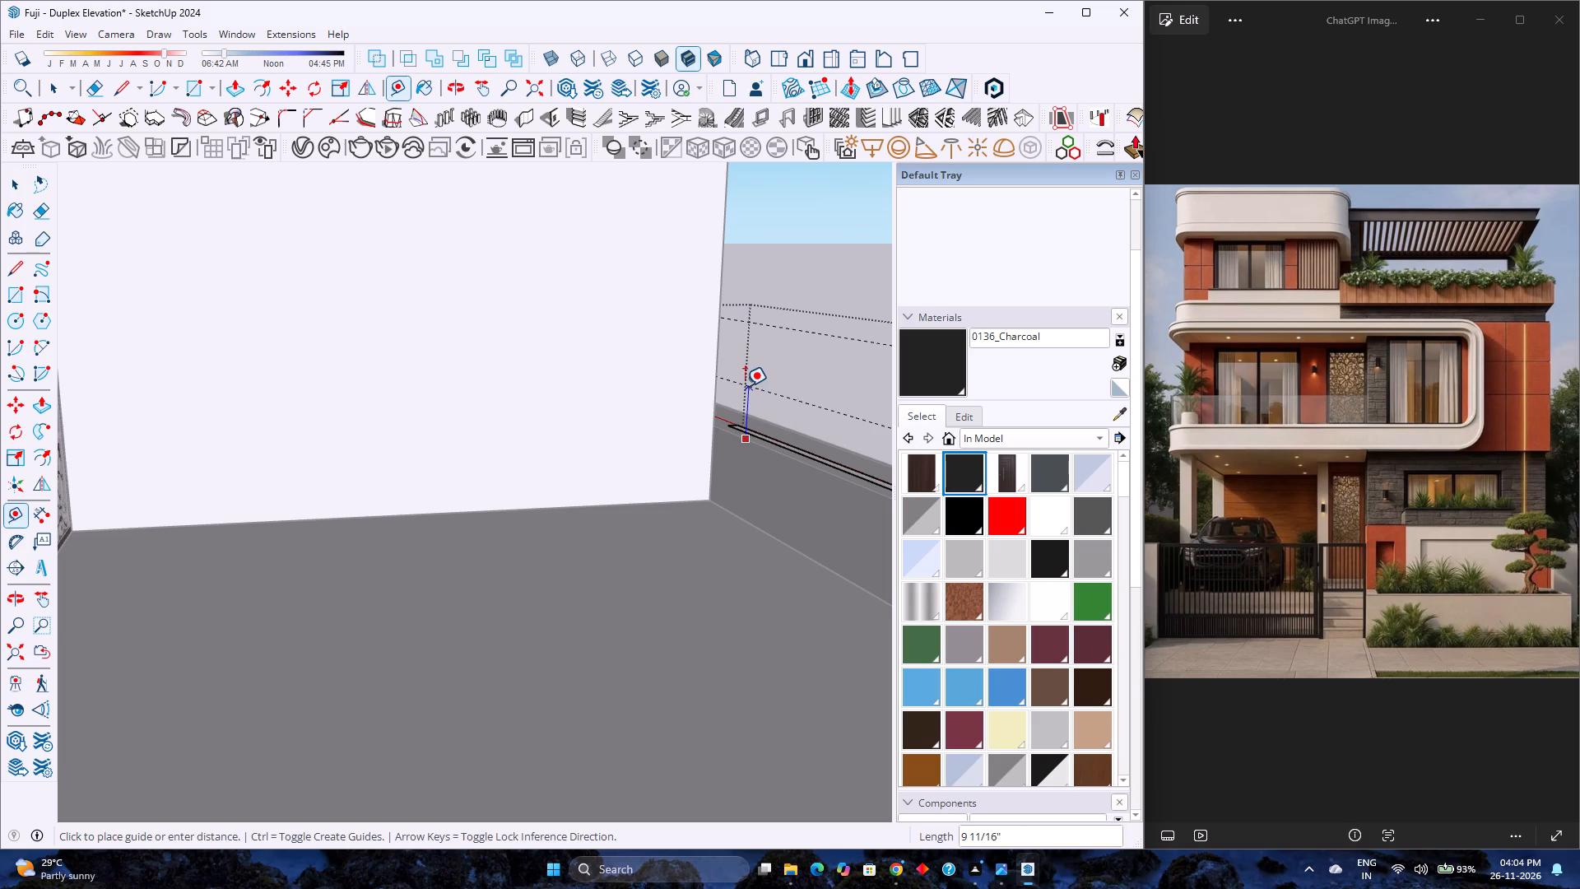
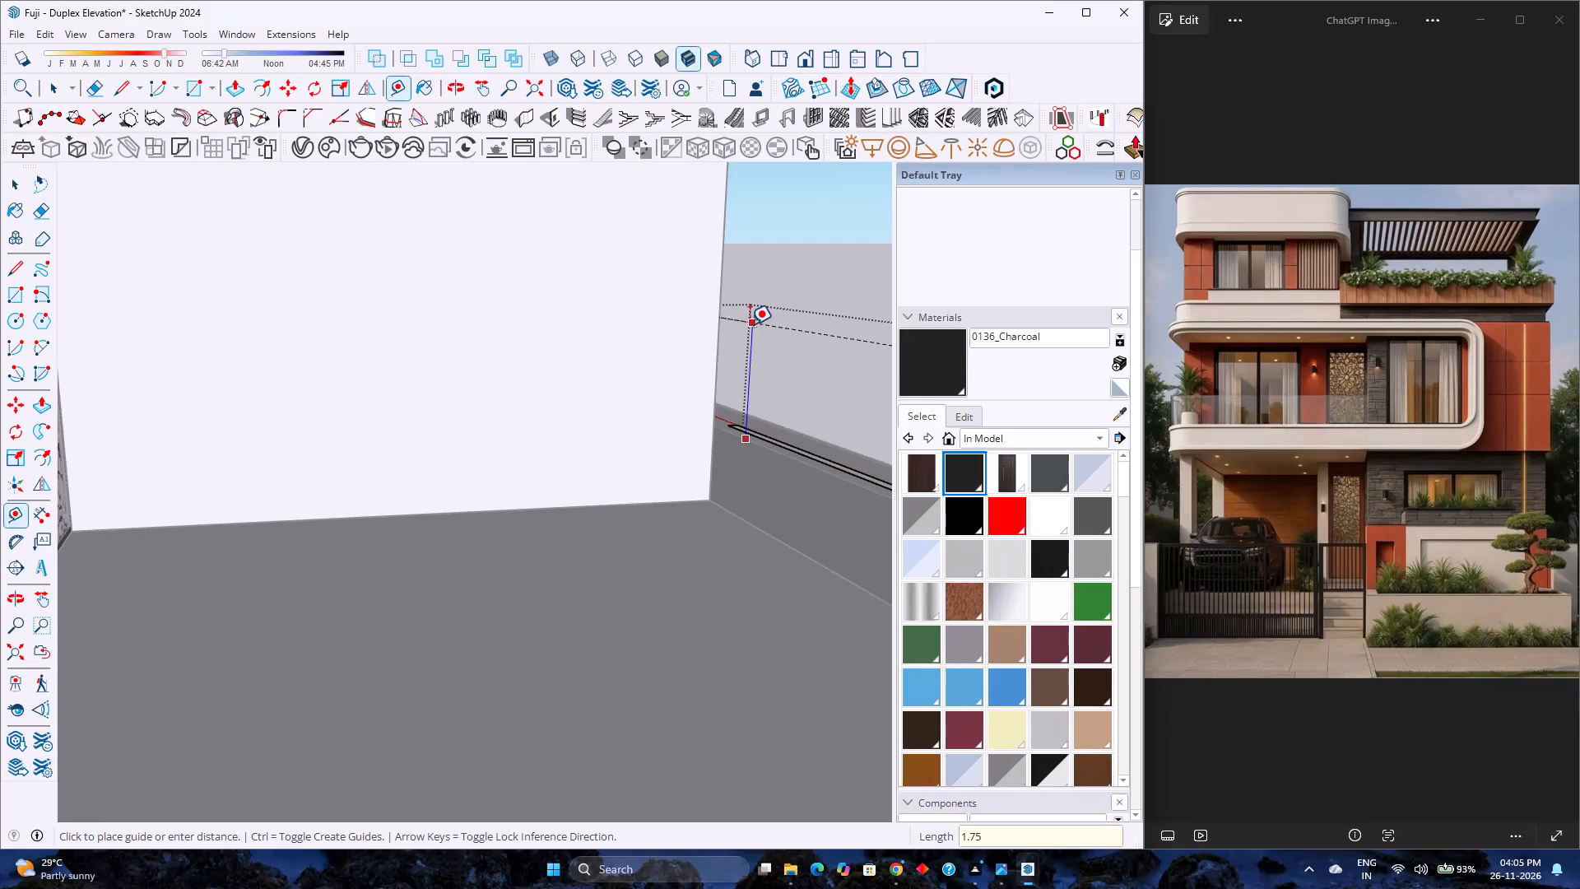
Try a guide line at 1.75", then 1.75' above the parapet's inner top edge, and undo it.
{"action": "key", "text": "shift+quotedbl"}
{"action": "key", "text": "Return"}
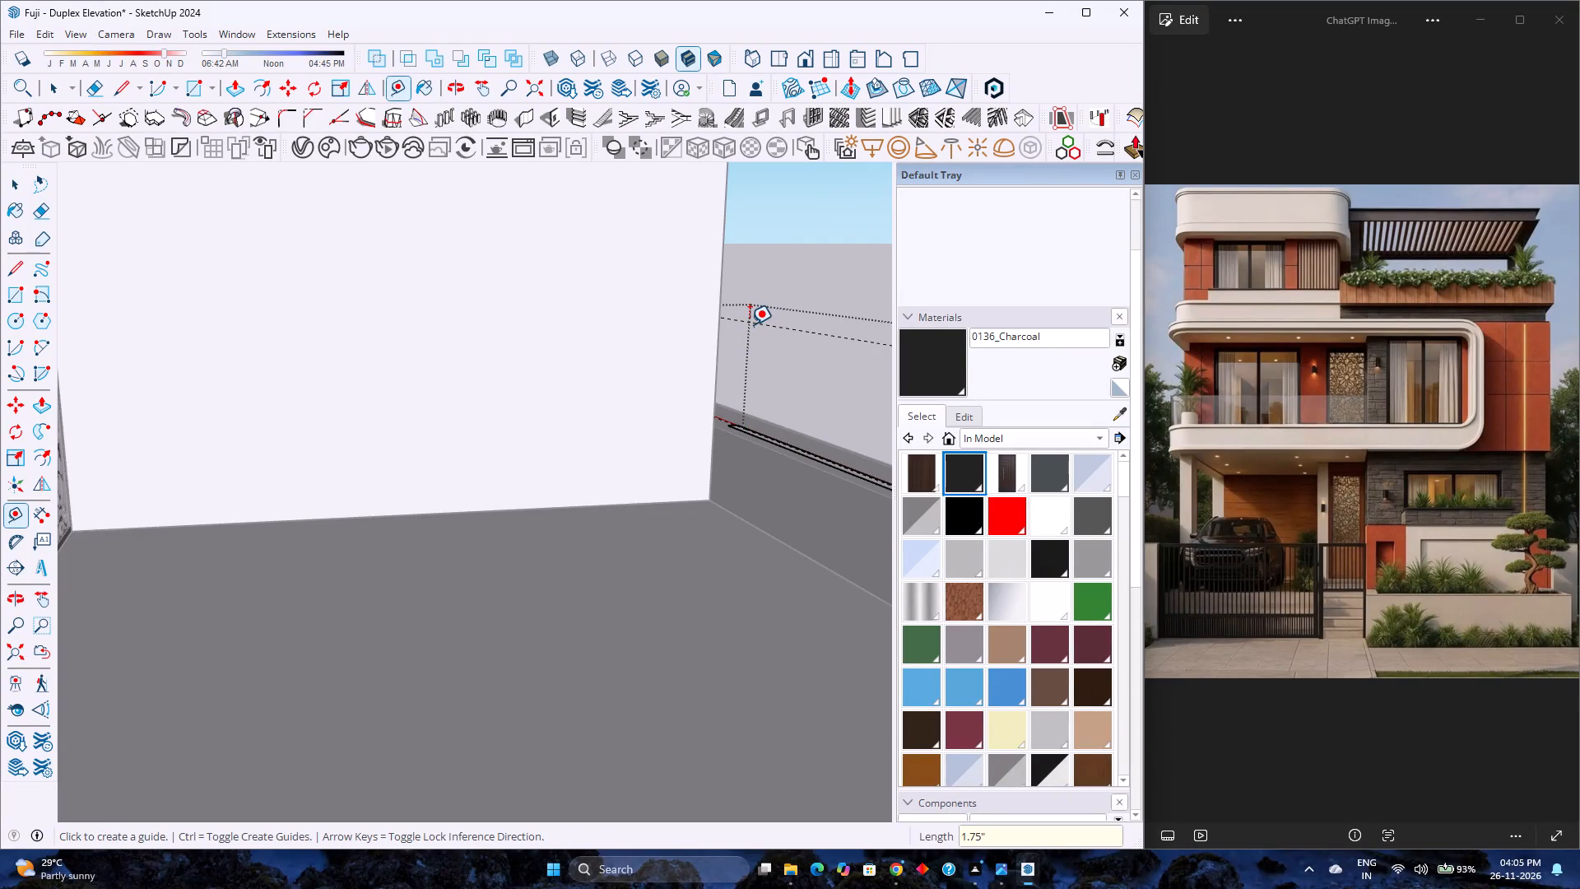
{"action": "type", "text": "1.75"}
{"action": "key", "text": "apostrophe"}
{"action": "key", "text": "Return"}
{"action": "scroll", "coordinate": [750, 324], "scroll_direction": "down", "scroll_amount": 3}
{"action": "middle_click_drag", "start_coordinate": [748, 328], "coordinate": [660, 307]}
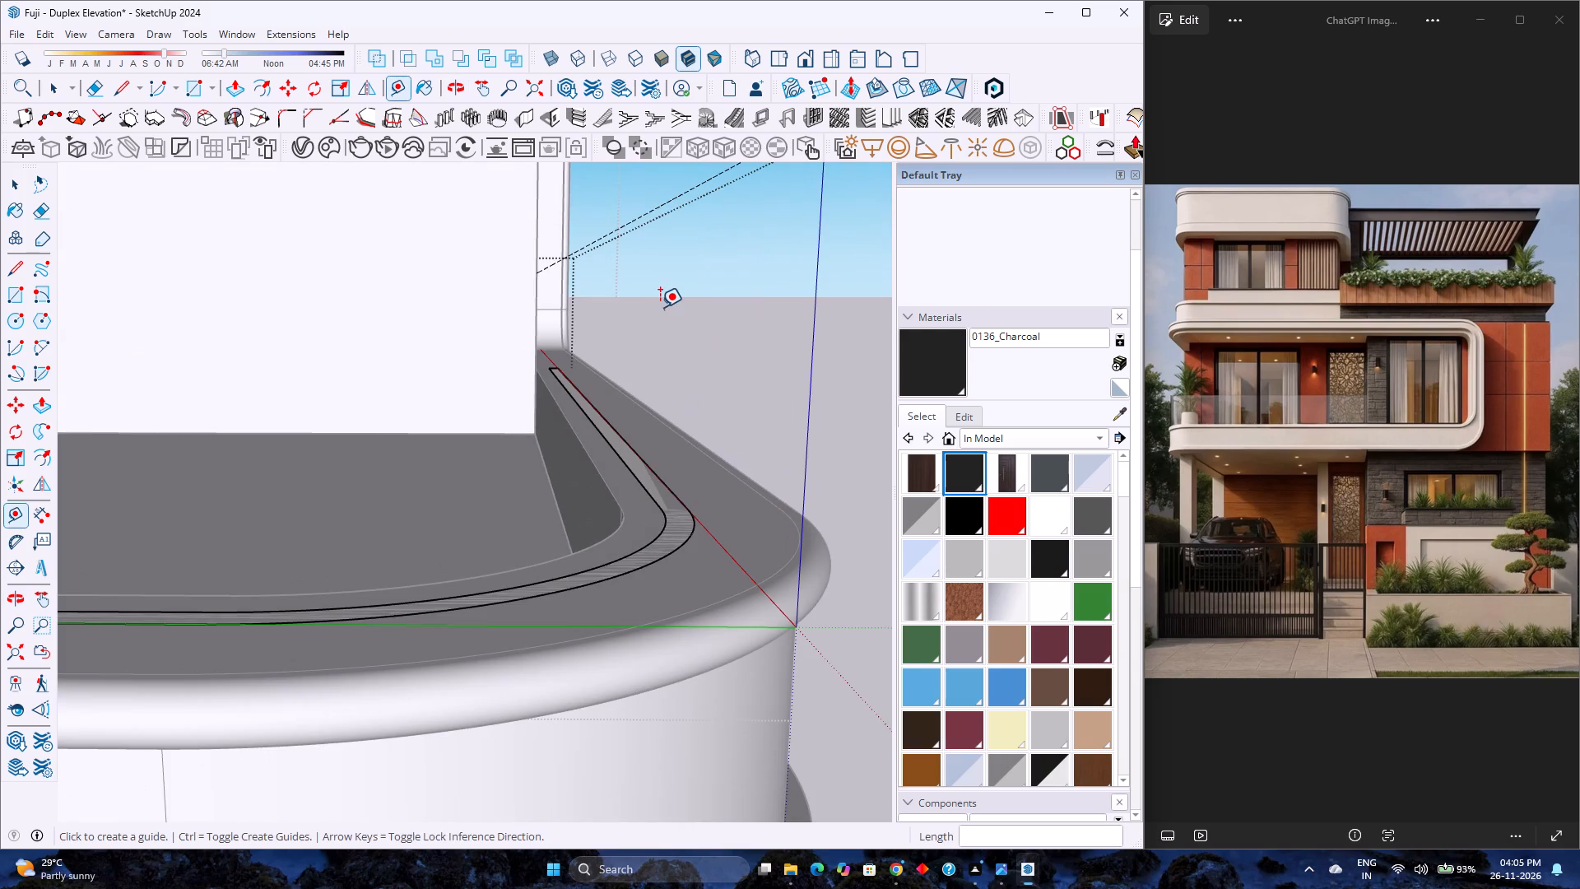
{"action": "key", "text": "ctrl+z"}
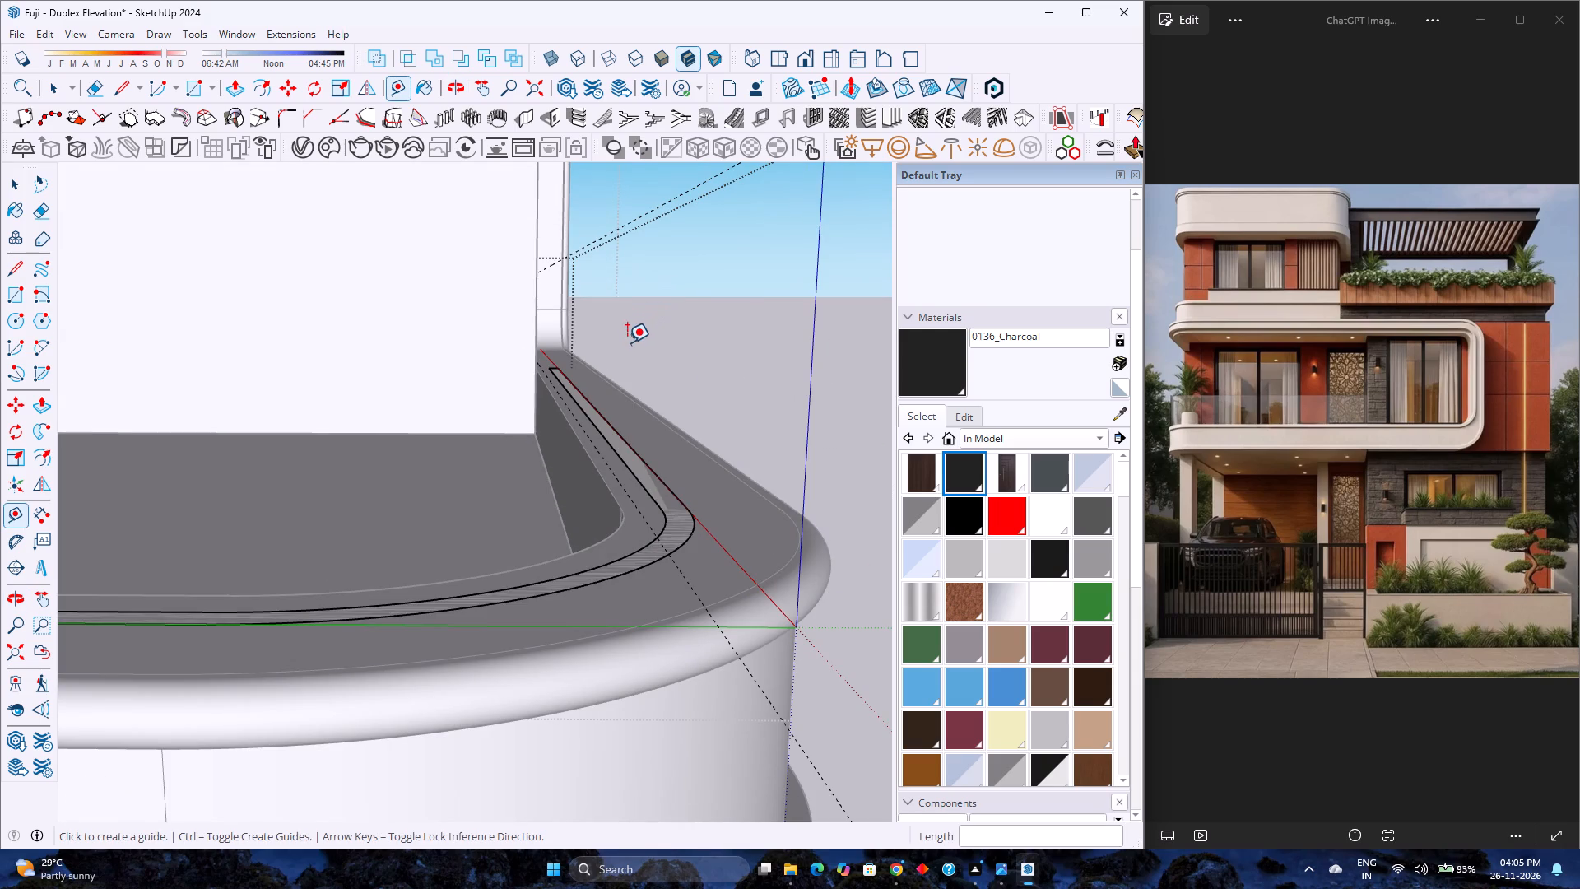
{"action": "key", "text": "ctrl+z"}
Place a vertical-offset guide line above the parapet's inner top edge and set its height to 9".
{"action": "left_click", "coordinate": [577, 436]}
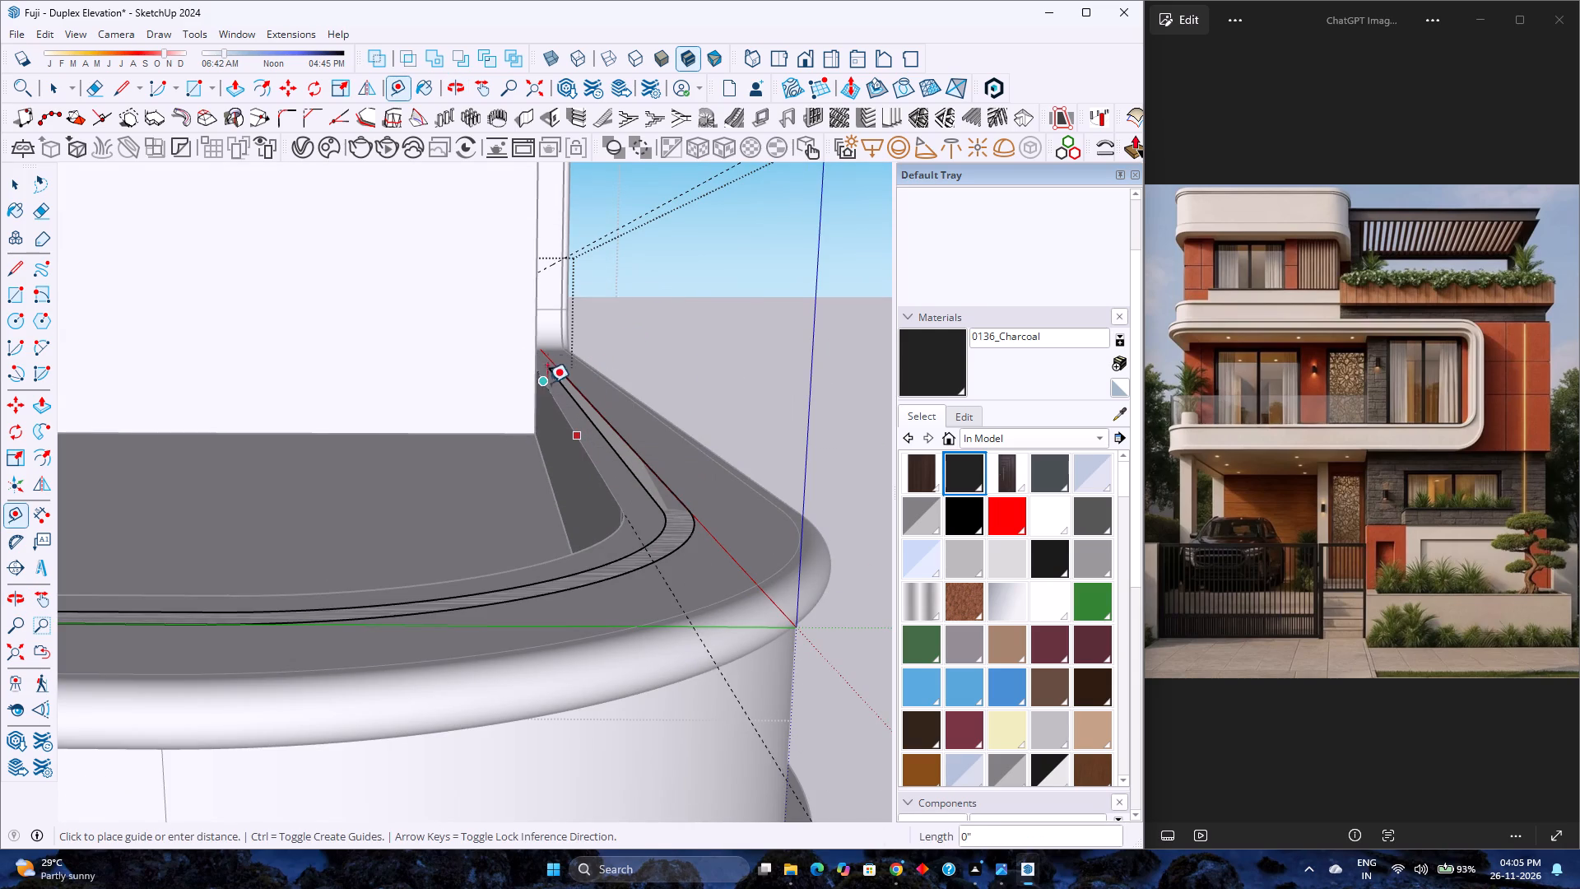
{"action": "key", "text": "Up"}
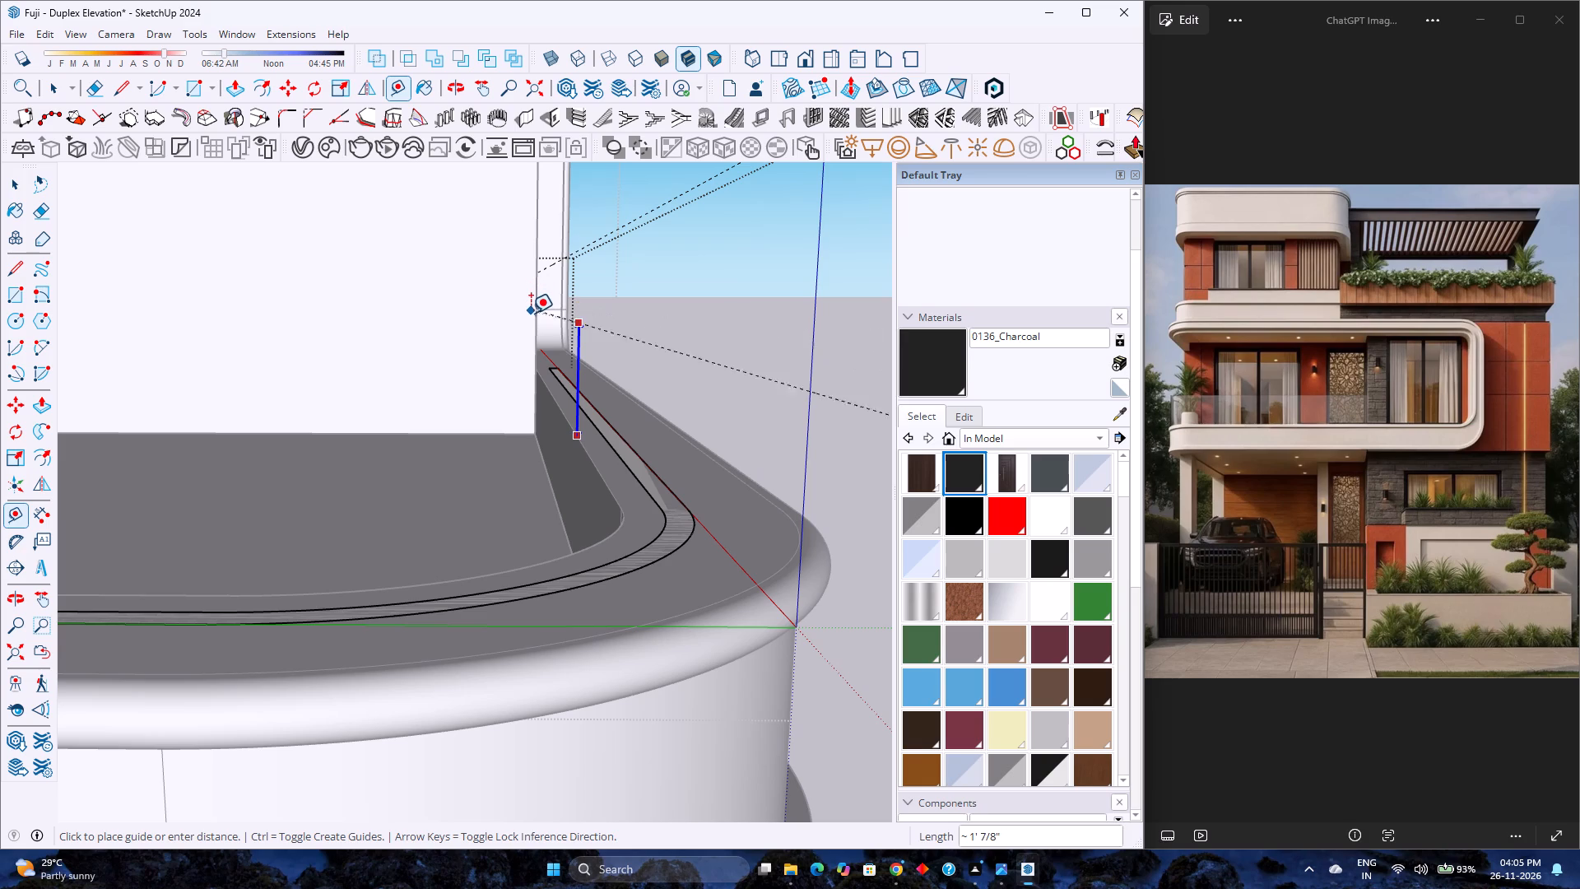
{"action": "middle_click_drag", "start_coordinate": [536, 321], "coordinate": [533, 321]}
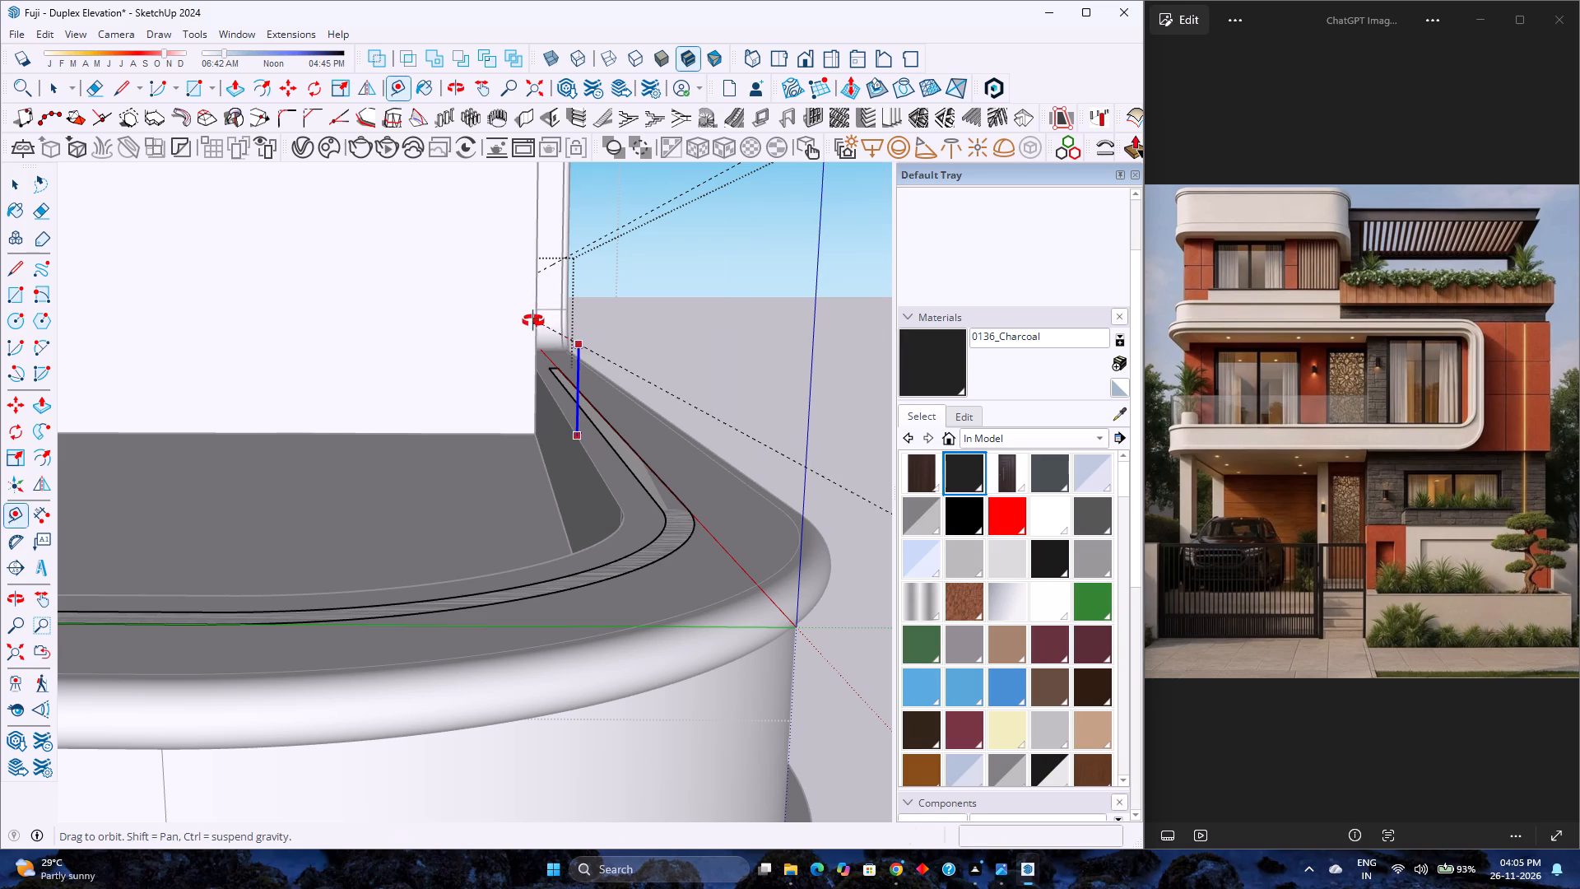
{"action": "middle_click_drag", "start_coordinate": [533, 321], "coordinate": [448, 349]}
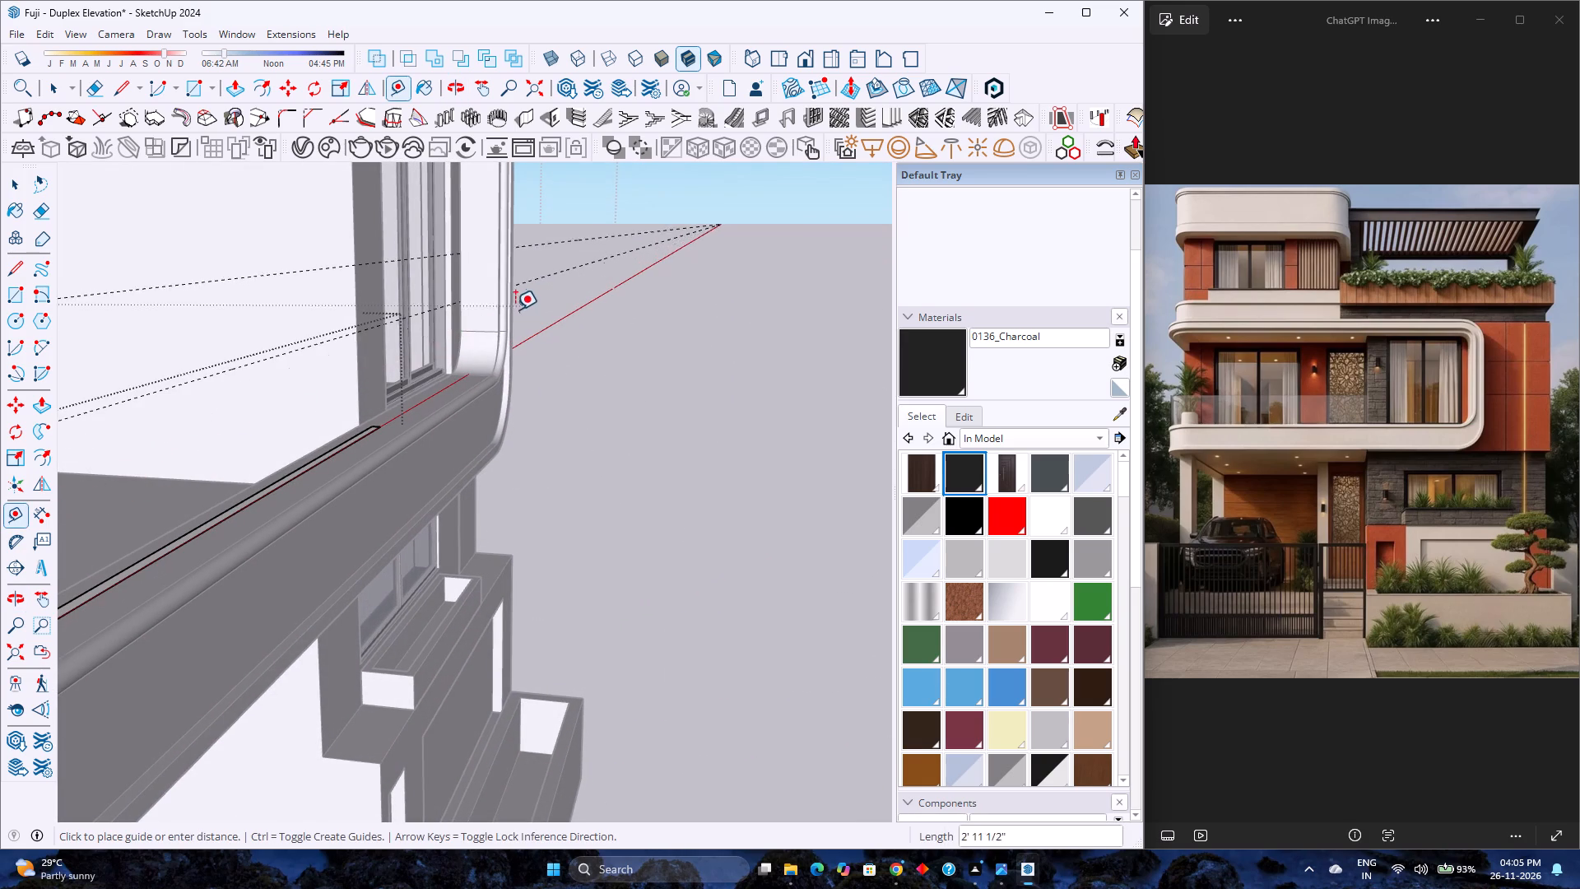
{"action": "left_click", "coordinate": [461, 330]}
{"action": "middle_click_drag", "start_coordinate": [361, 384], "coordinate": [437, 335]}
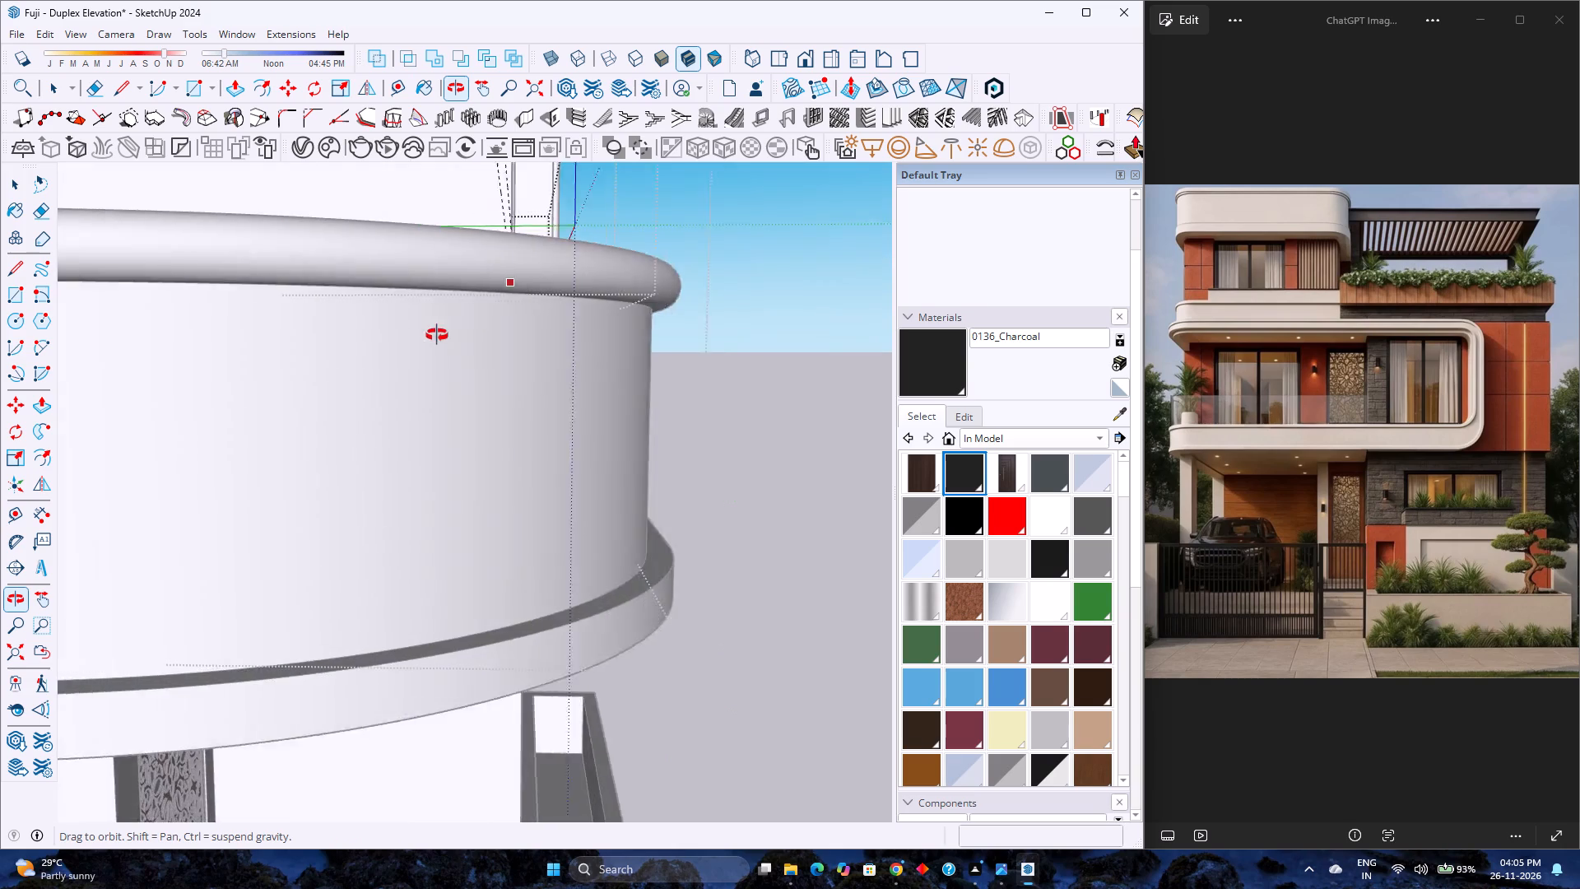
{"action": "middle_click_drag", "start_coordinate": [437, 335], "coordinate": [412, 362]}
{"action": "scroll", "coordinate": [489, 324], "scroll_direction": "up", "scroll_amount": 3}
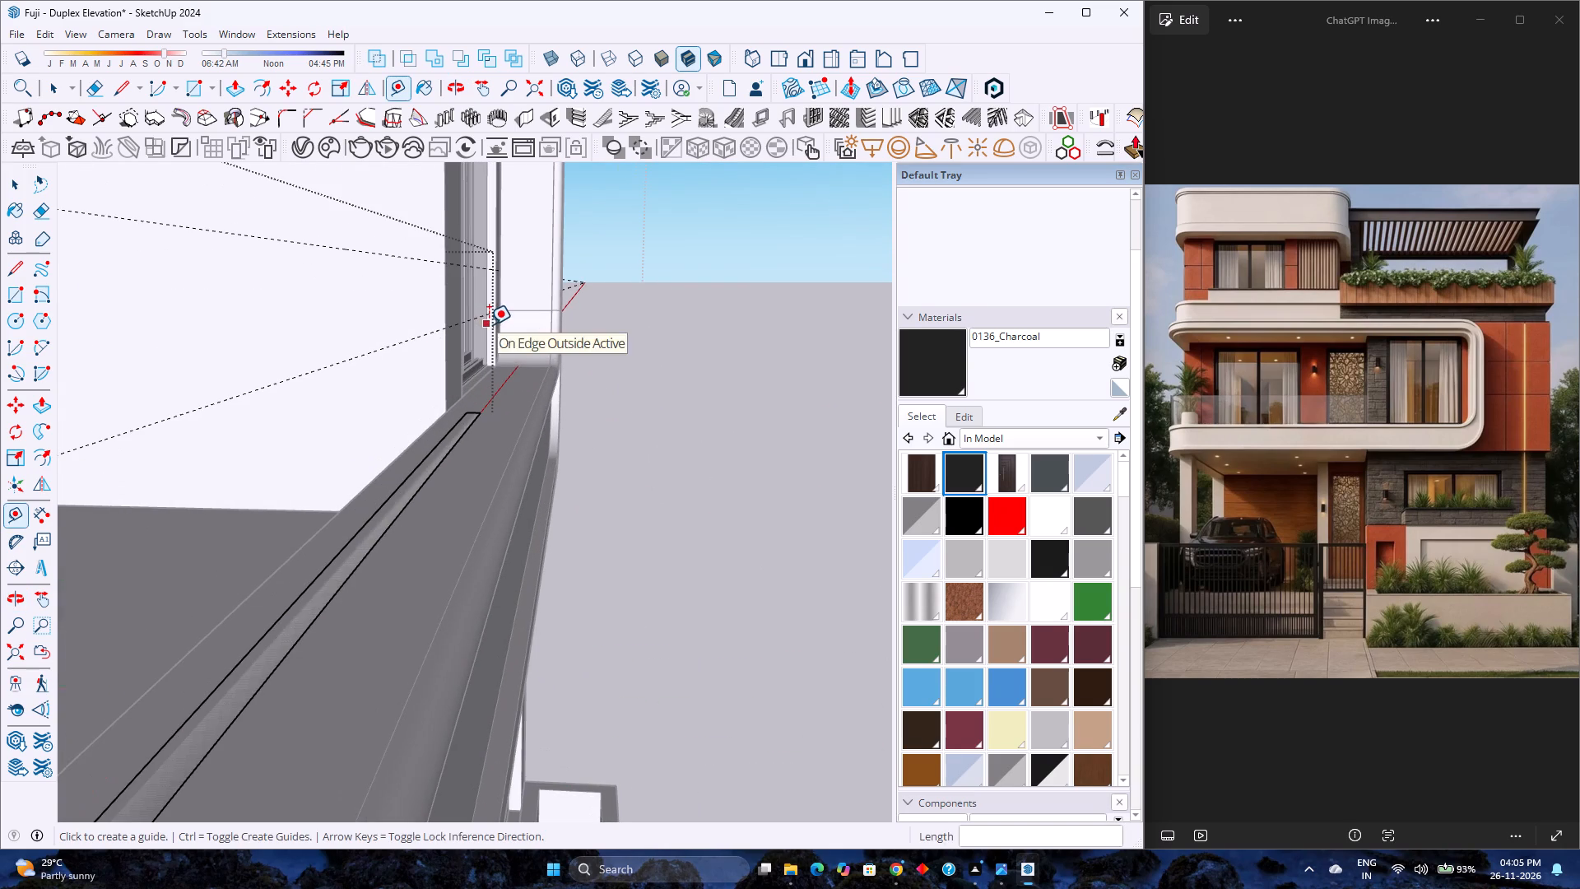
{"action": "key", "text": "9"}
{"action": "key", "text": "Return"}
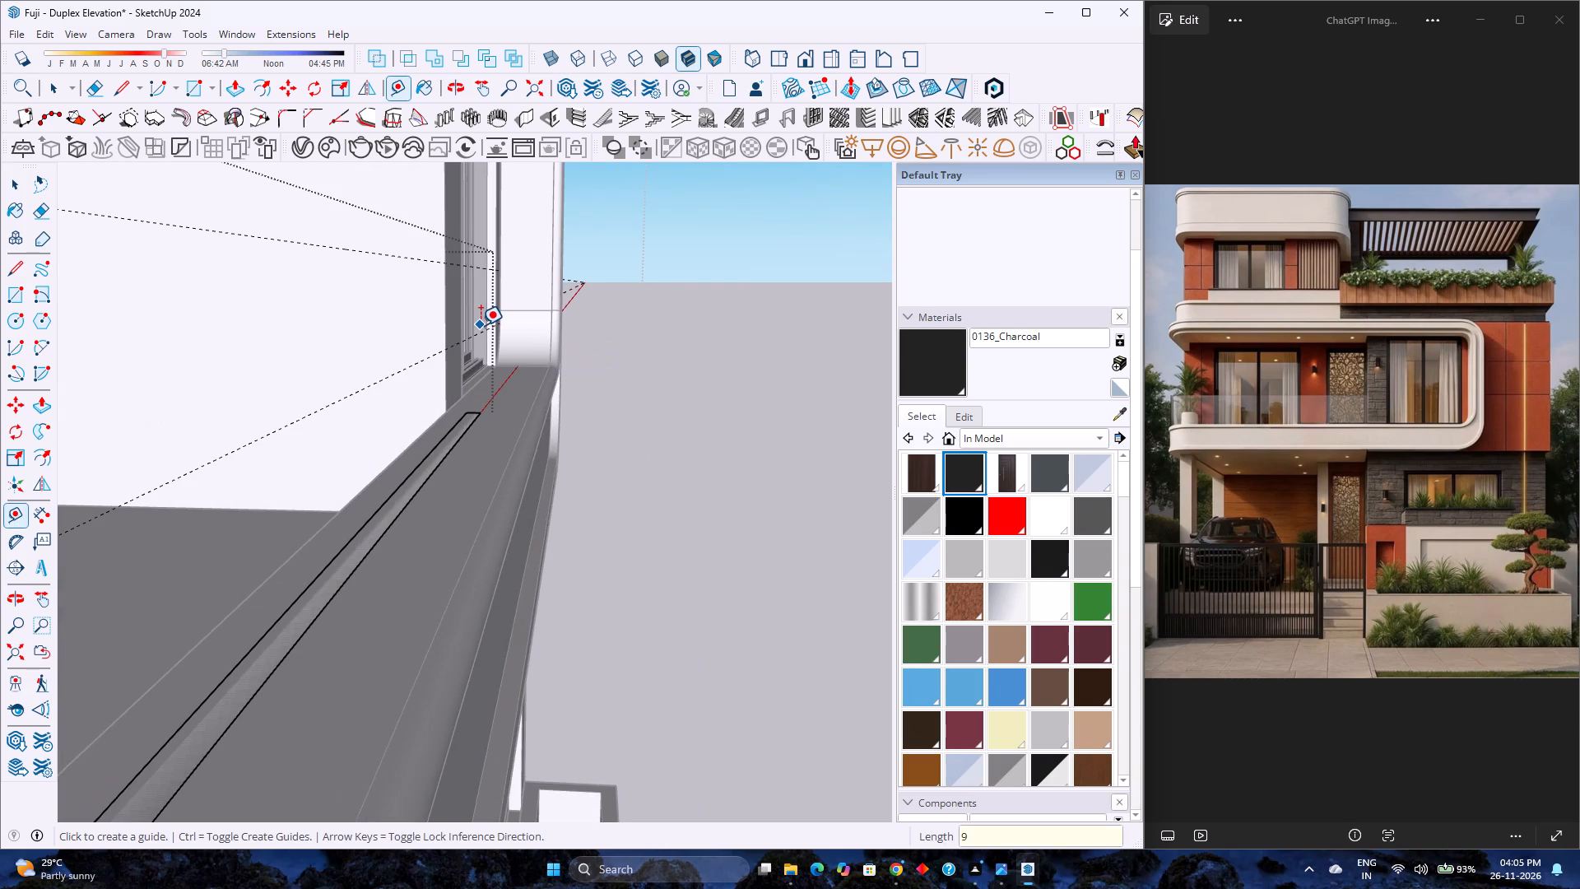
Try the new guide line at 1' above the parapet's inner top edge, and settle it at 10".
{"action": "scroll", "coordinate": [481, 325], "scroll_direction": "down", "scroll_amount": 3}
{"action": "middle_click_drag", "start_coordinate": [481, 325], "coordinate": [355, 333]}
{"action": "middle_click", "coordinate": [355, 333]}
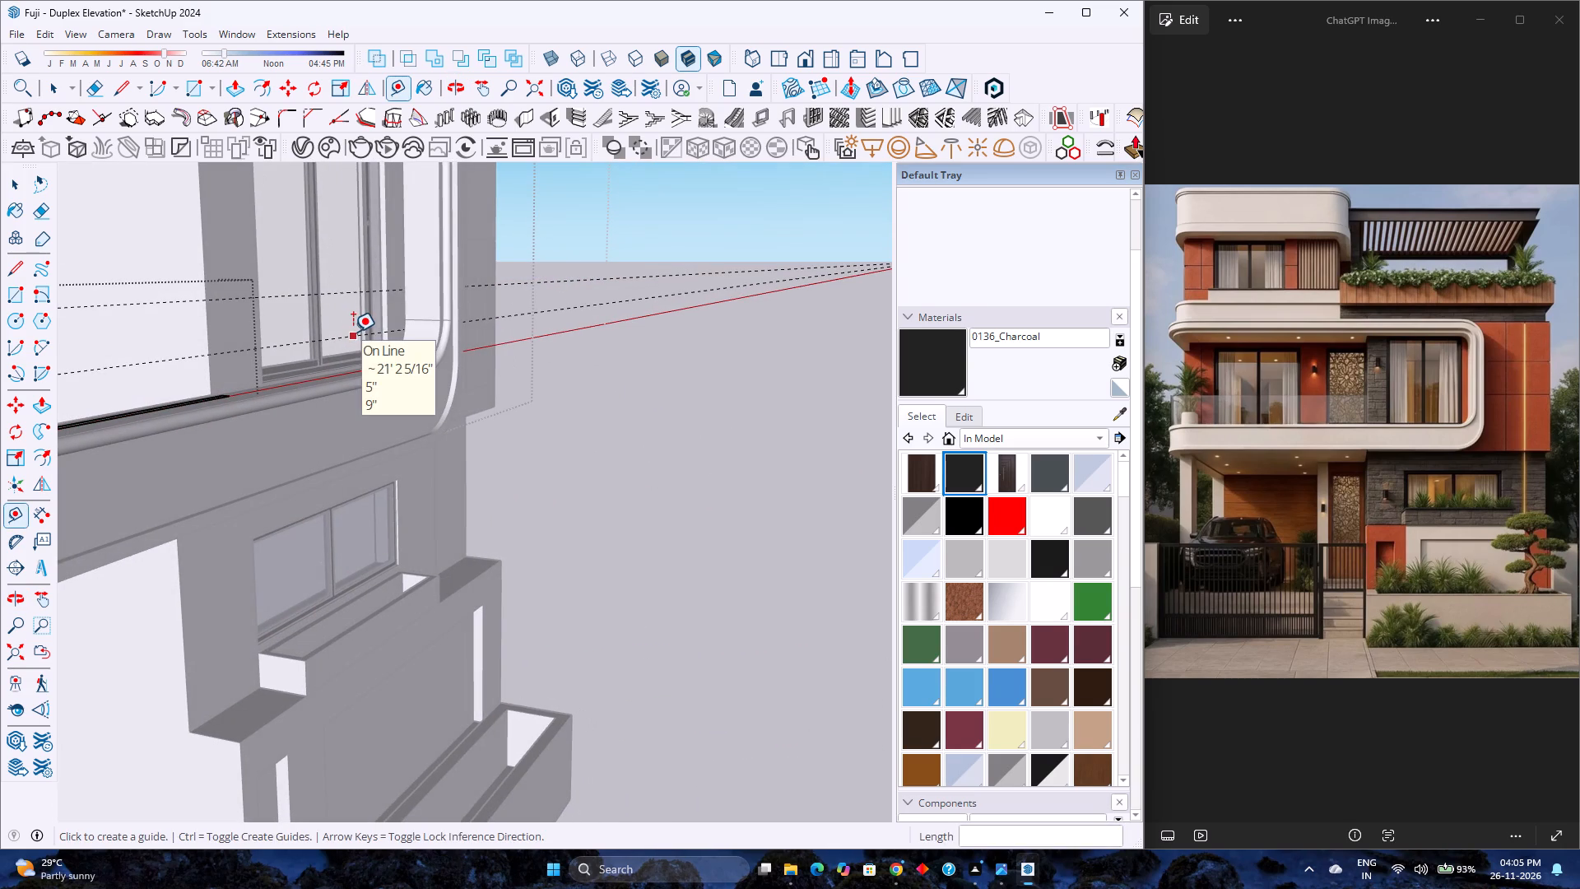
{"action": "type", "text": "1'"}
{"action": "key", "text": "Return"}
{"action": "type", "text": "10"}
{"action": "key", "text": "Return"}
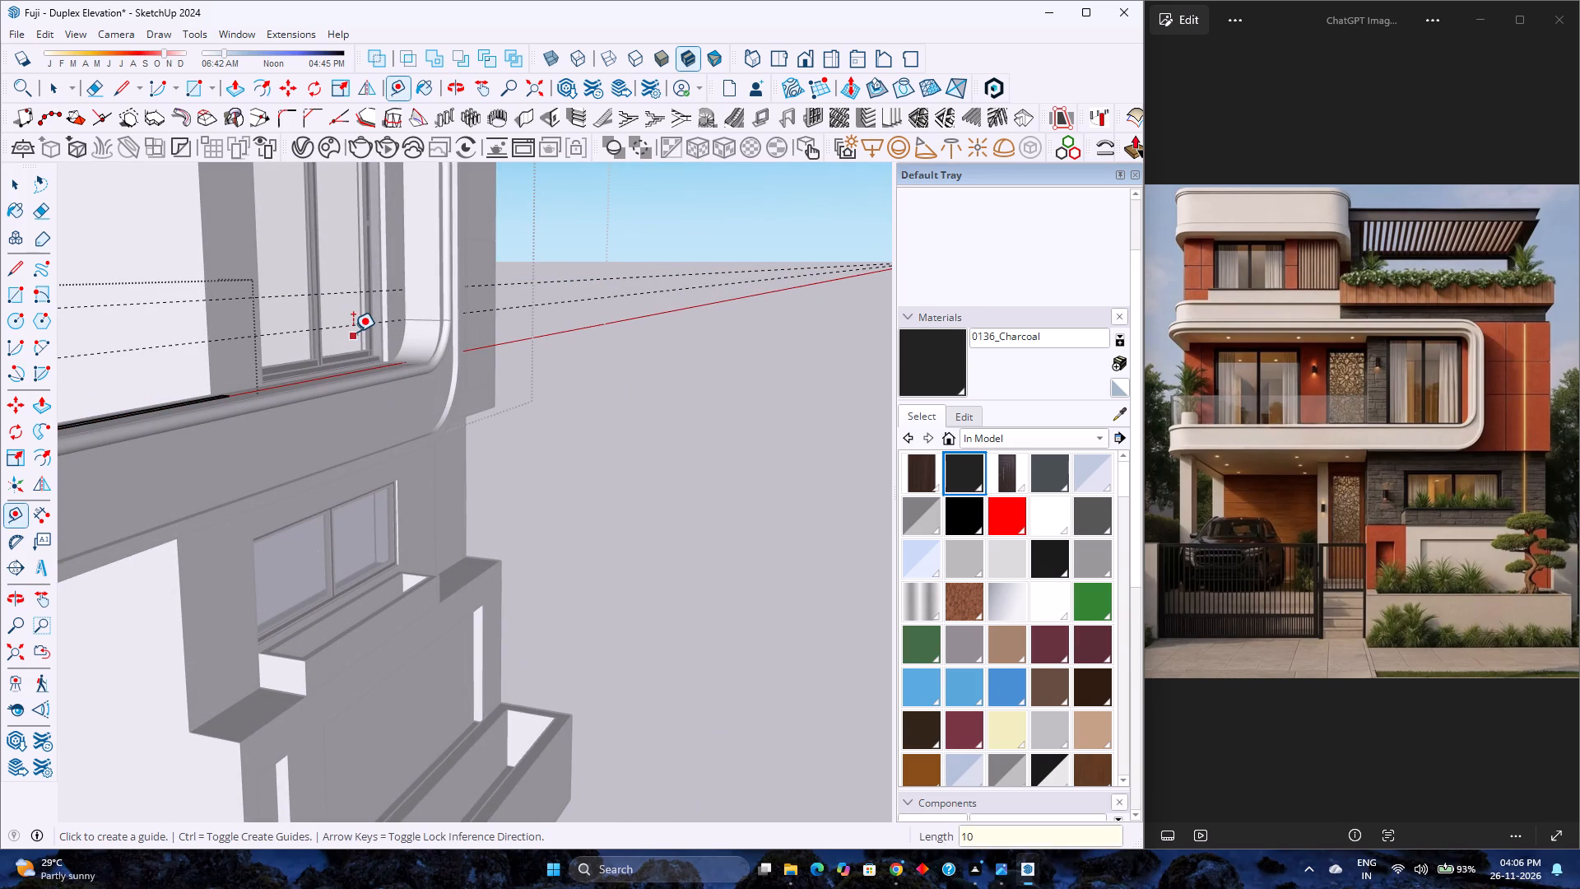
Examine the railing guides' spacing from both sides of the balcony corner.
{"action": "scroll", "coordinate": [367, 328], "scroll_direction": "down", "scroll_amount": 3}
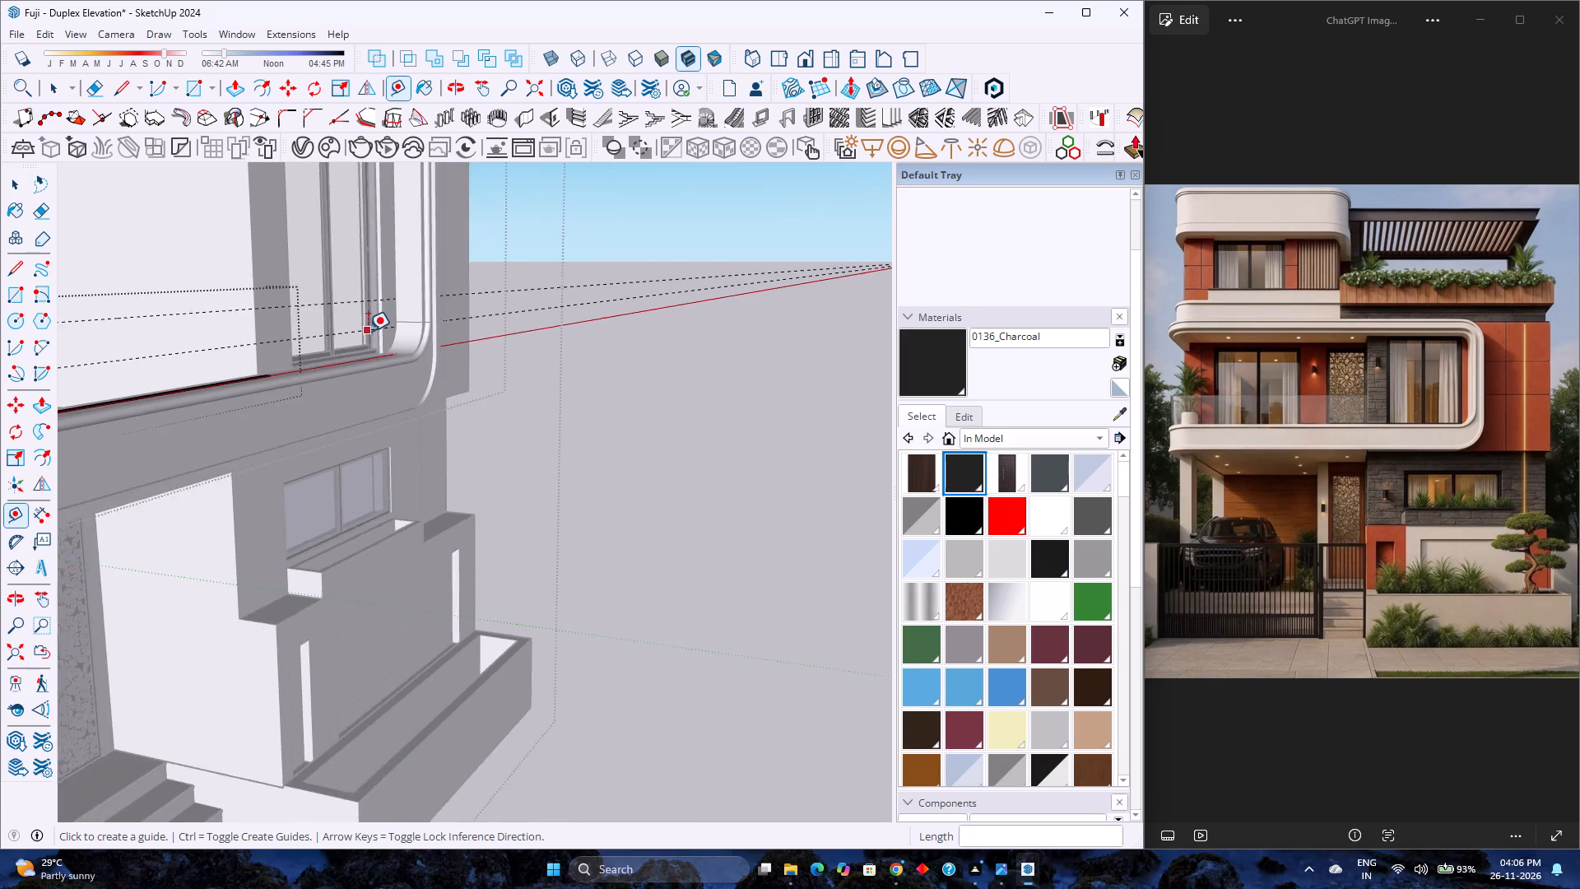
{"action": "scroll", "coordinate": [368, 331], "scroll_direction": "down", "scroll_amount": 2}
{"action": "scroll", "coordinate": [356, 327], "scroll_direction": "up", "scroll_amount": 2}
{"action": "middle_click_drag", "start_coordinate": [356, 327], "coordinate": [674, 316]}
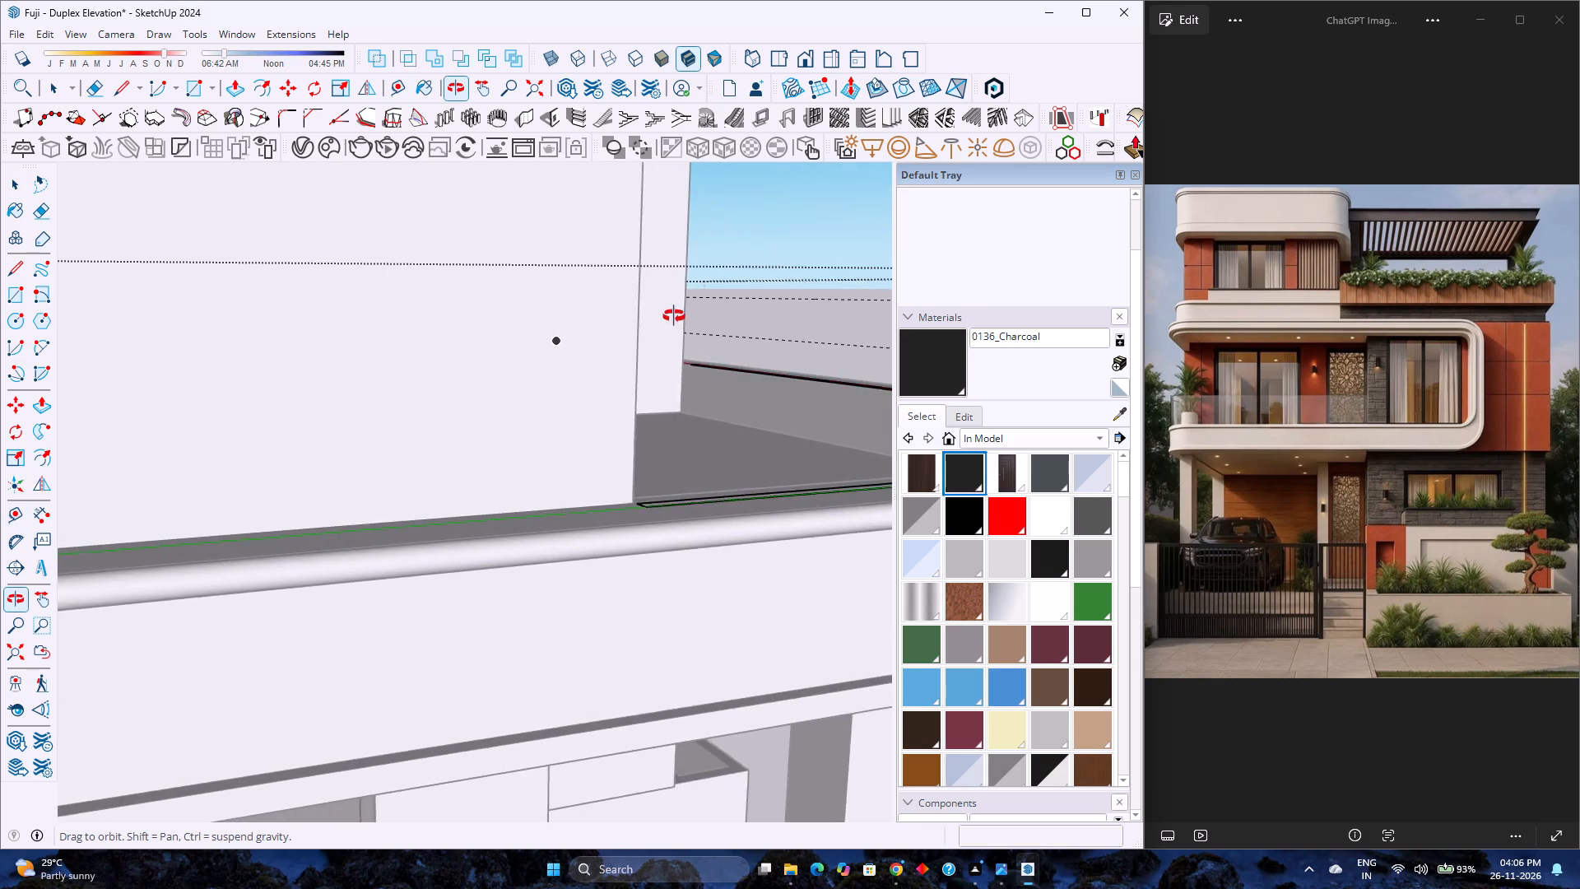
{"action": "middle_click_drag", "start_coordinate": [674, 316], "coordinate": [448, 318]}
{"action": "scroll", "coordinate": [444, 311], "scroll_direction": "up", "scroll_amount": 3}
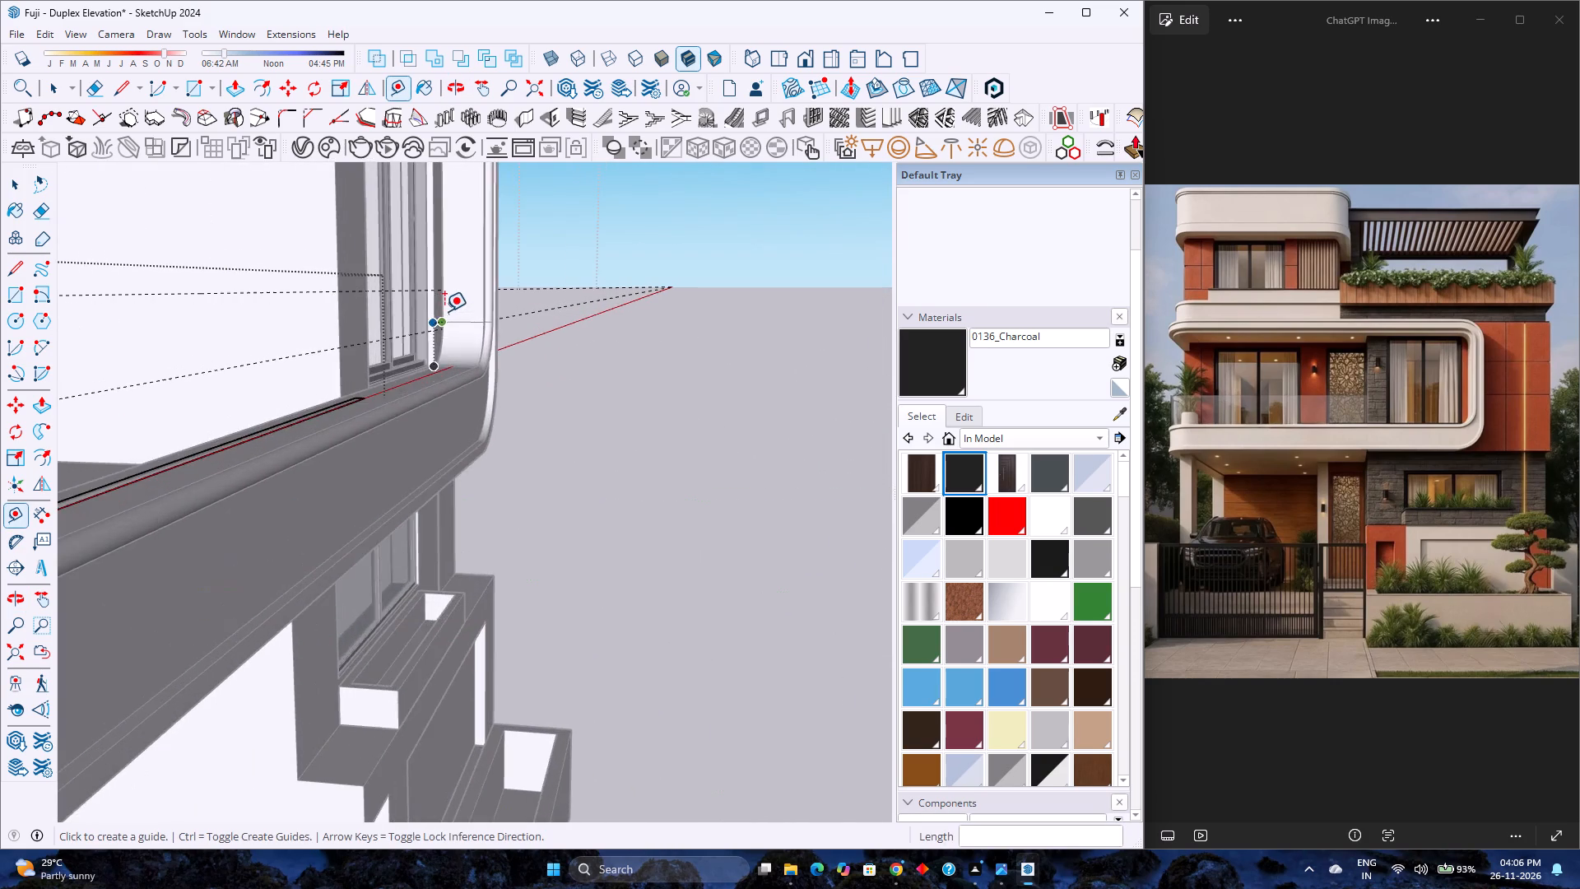
{"action": "scroll", "coordinate": [444, 311], "scroll_direction": "down", "scroll_amount": 3}
{"action": "middle_click_drag", "start_coordinate": [362, 339], "coordinate": [403, 390]}
{"action": "scroll", "coordinate": [419, 360], "scroll_direction": "down", "scroll_amount": 4}
Leave the open strip group and select it as a whole along the balcony parapet.
{"action": "key", "text": "space"}
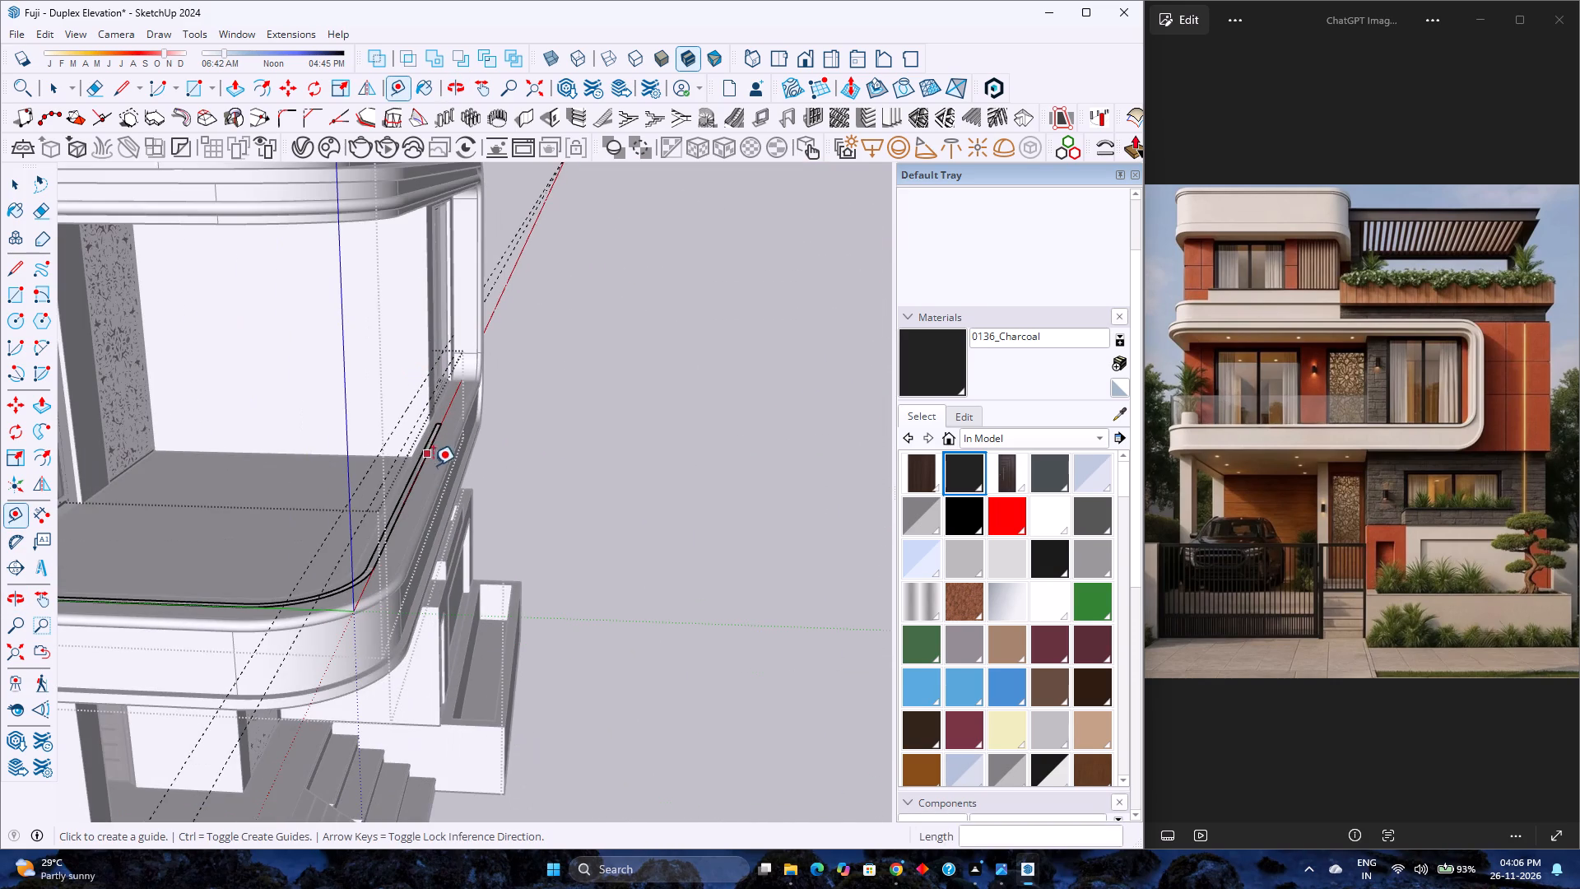
{"action": "middle_click_drag", "start_coordinate": [462, 473], "coordinate": [623, 394], "text": "shift"}
{"action": "scroll", "coordinate": [623, 393], "scroll_direction": "down", "scroll_amount": 3}
{"action": "middle_click_drag", "start_coordinate": [623, 394], "coordinate": [603, 419]}
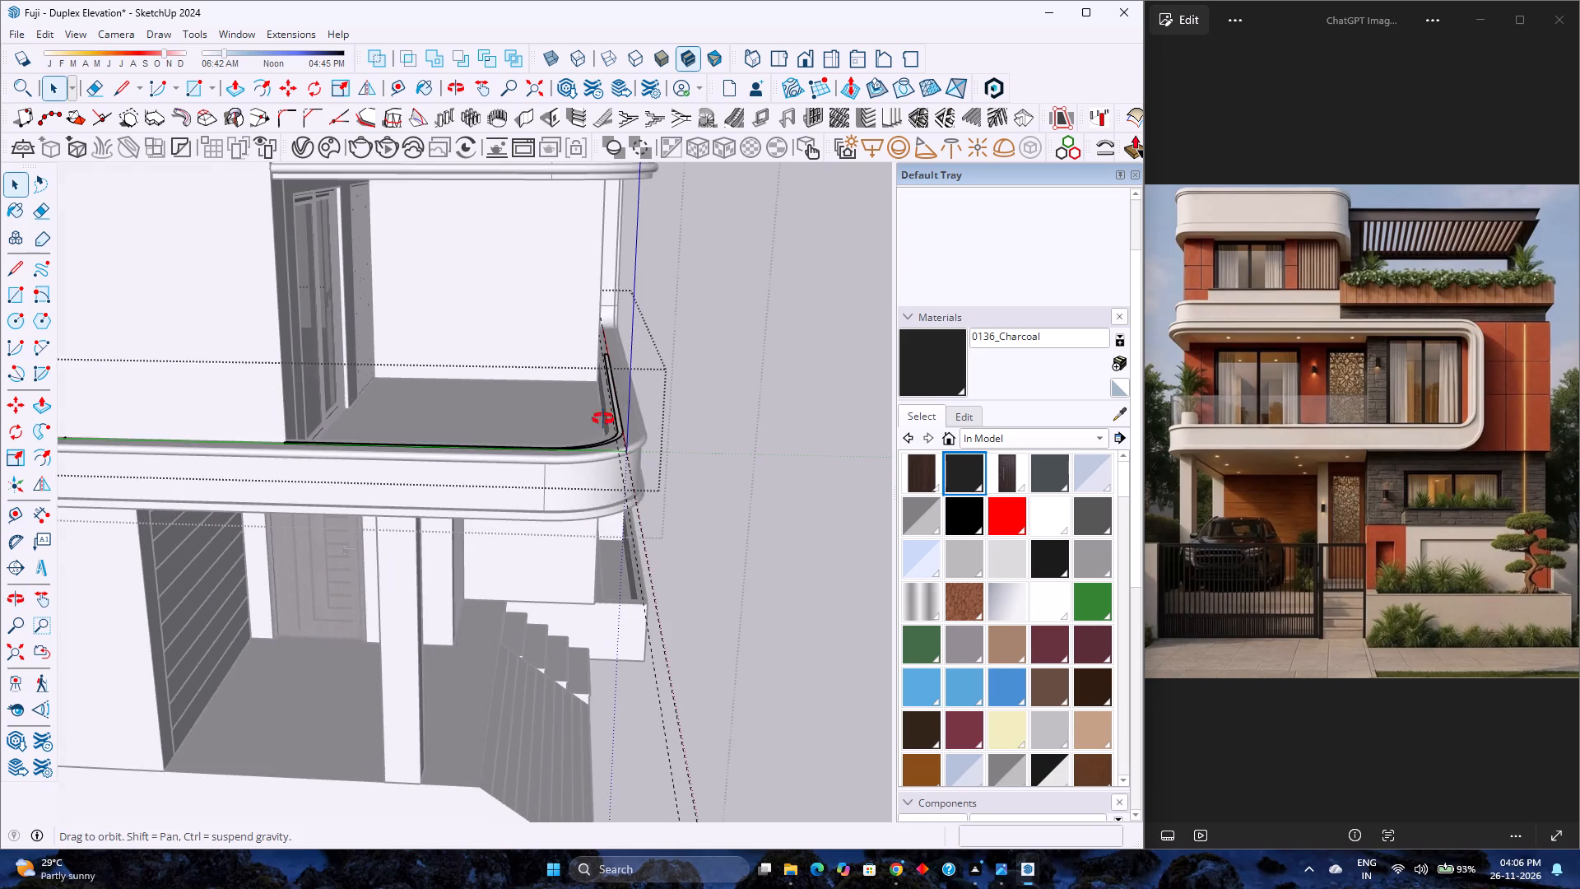
{"action": "middle_click_drag", "start_coordinate": [603, 419], "coordinate": [540, 472]}
{"action": "scroll", "coordinate": [482, 566], "scroll_direction": "up", "scroll_amount": 6}
{"action": "middle_click_drag", "start_coordinate": [444, 584], "coordinate": [501, 519], "text": "shift"}
{"action": "scroll", "coordinate": [496, 525], "scroll_direction": "up", "scroll_amount": 2}
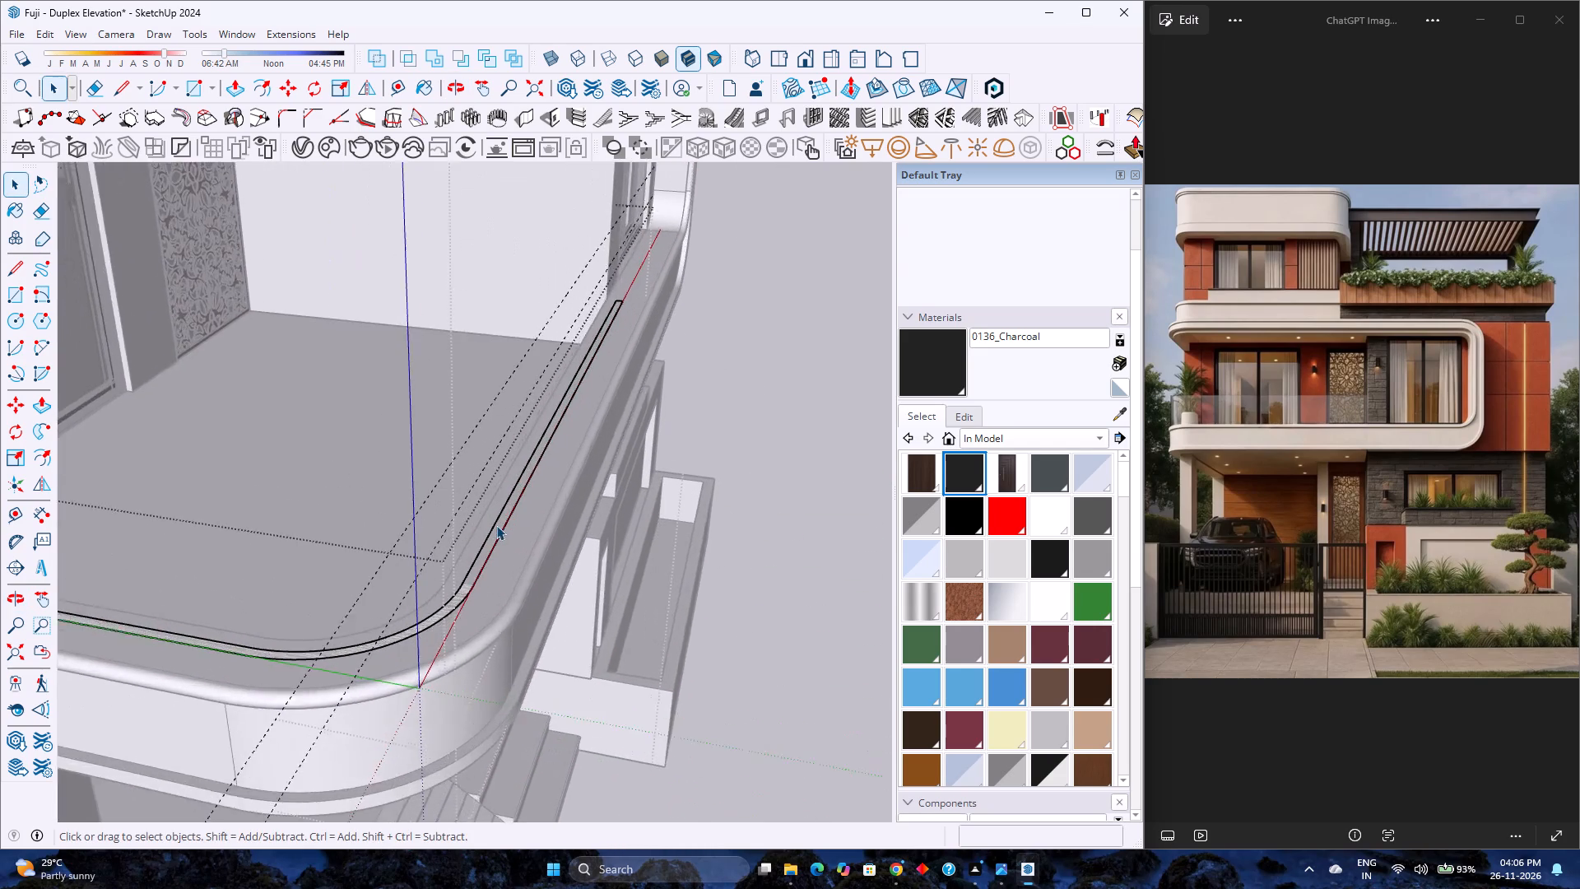
{"action": "scroll", "coordinate": [496, 525], "scroll_direction": "up", "scroll_amount": 3}
{"action": "triple_click", "coordinate": [503, 522]}
{"action": "key", "text": "Escape"}
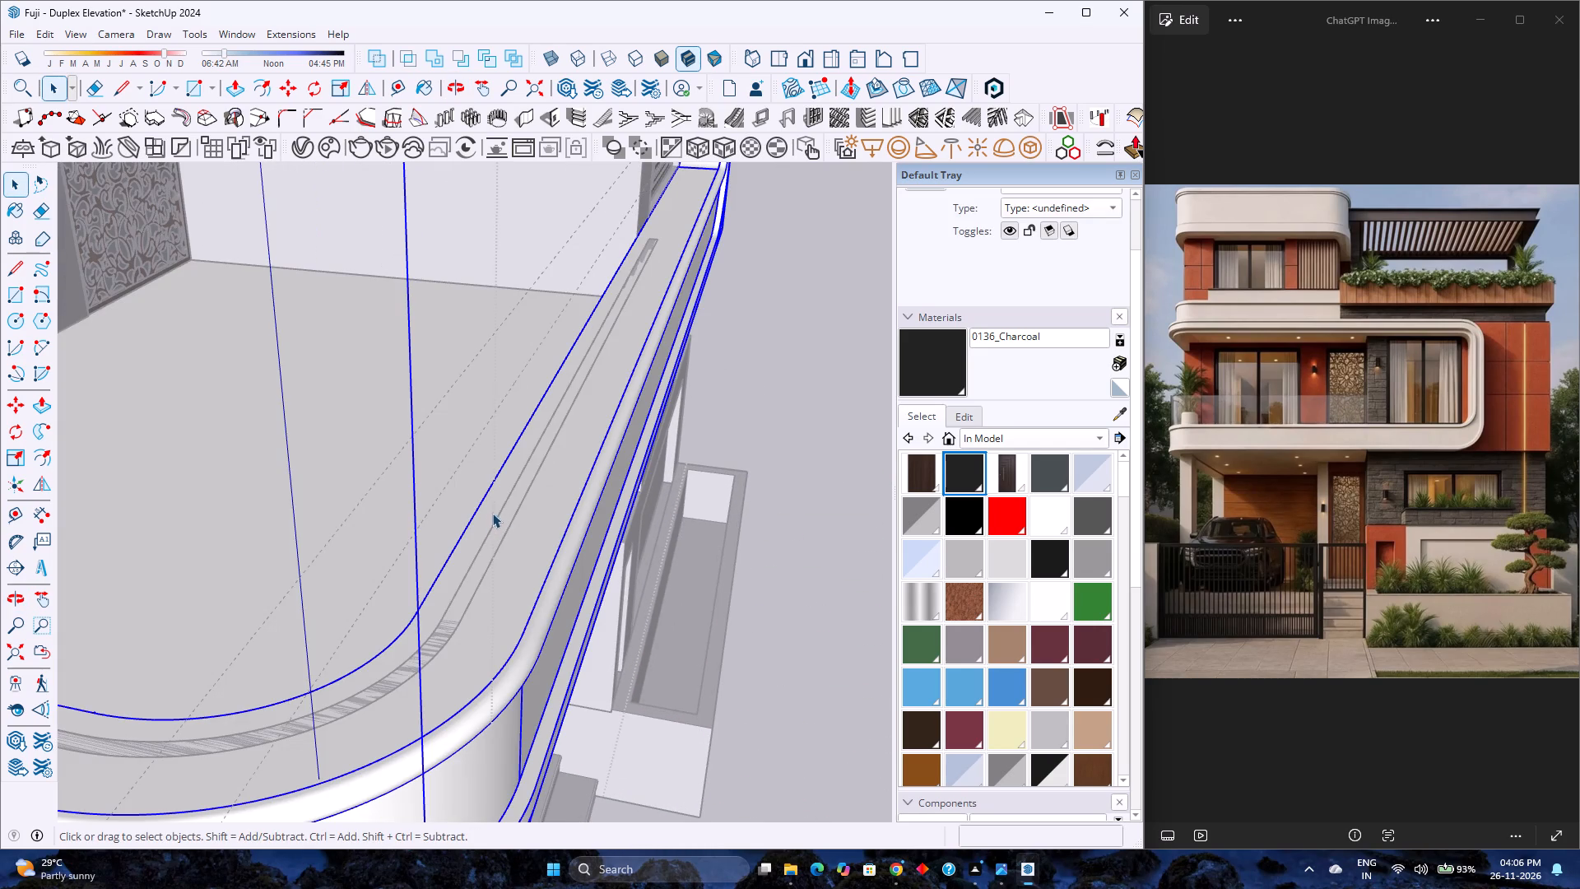
{"action": "double_click", "coordinate": [513, 502]}
{"action": "left_click", "coordinate": [513, 500]}
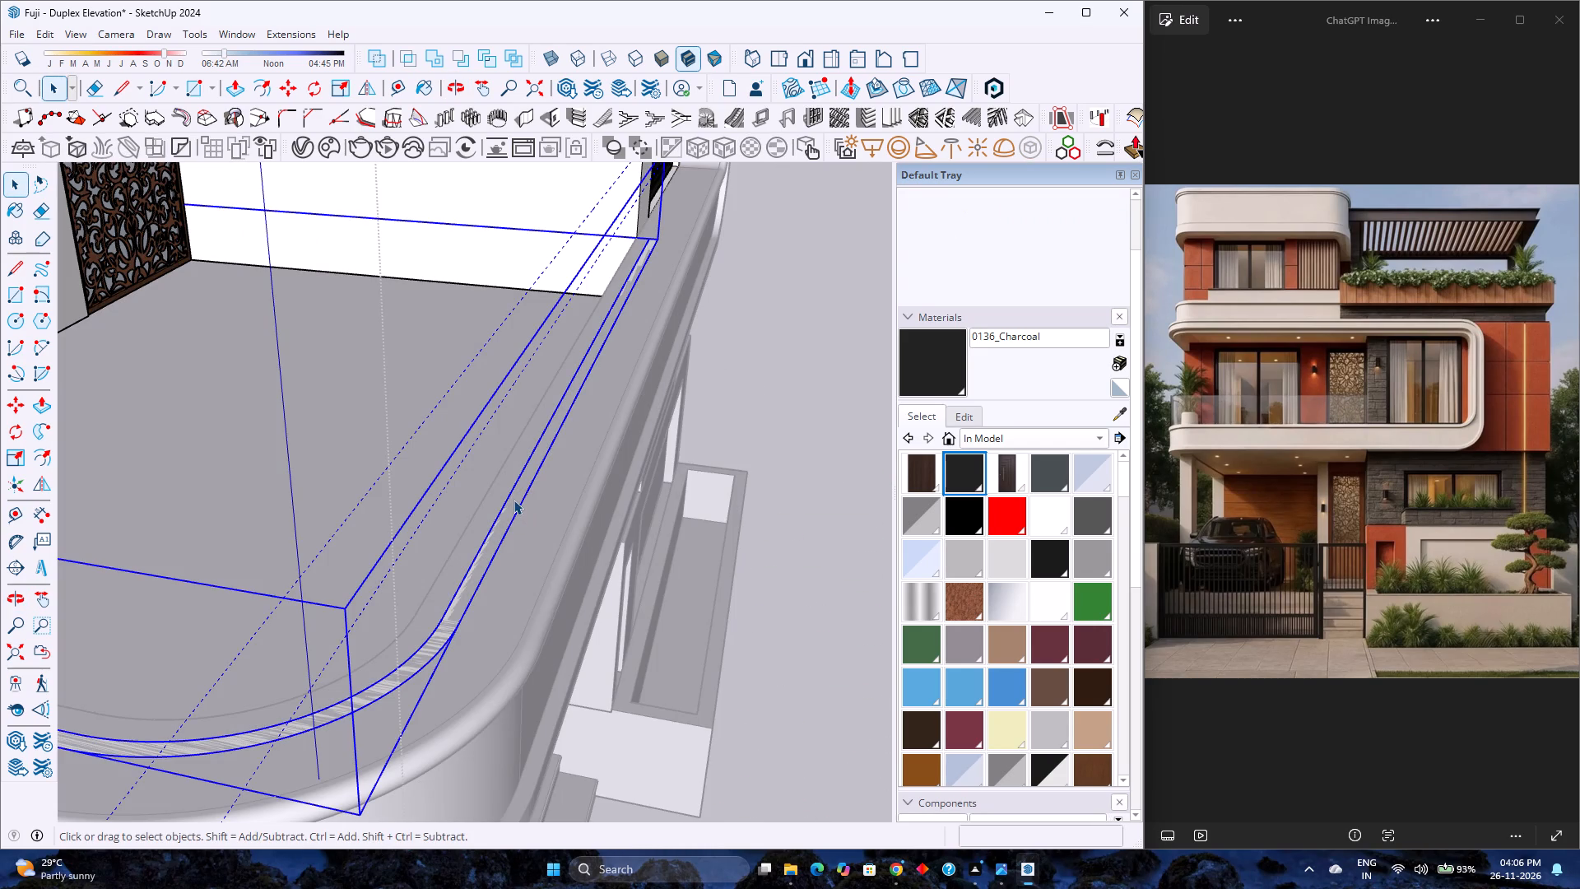
Reopen the strip group and delete the leftover short edge on the parapet top beyond the strip's end.
{"action": "scroll", "coordinate": [513, 500], "scroll_direction": "down", "scroll_amount": 12}
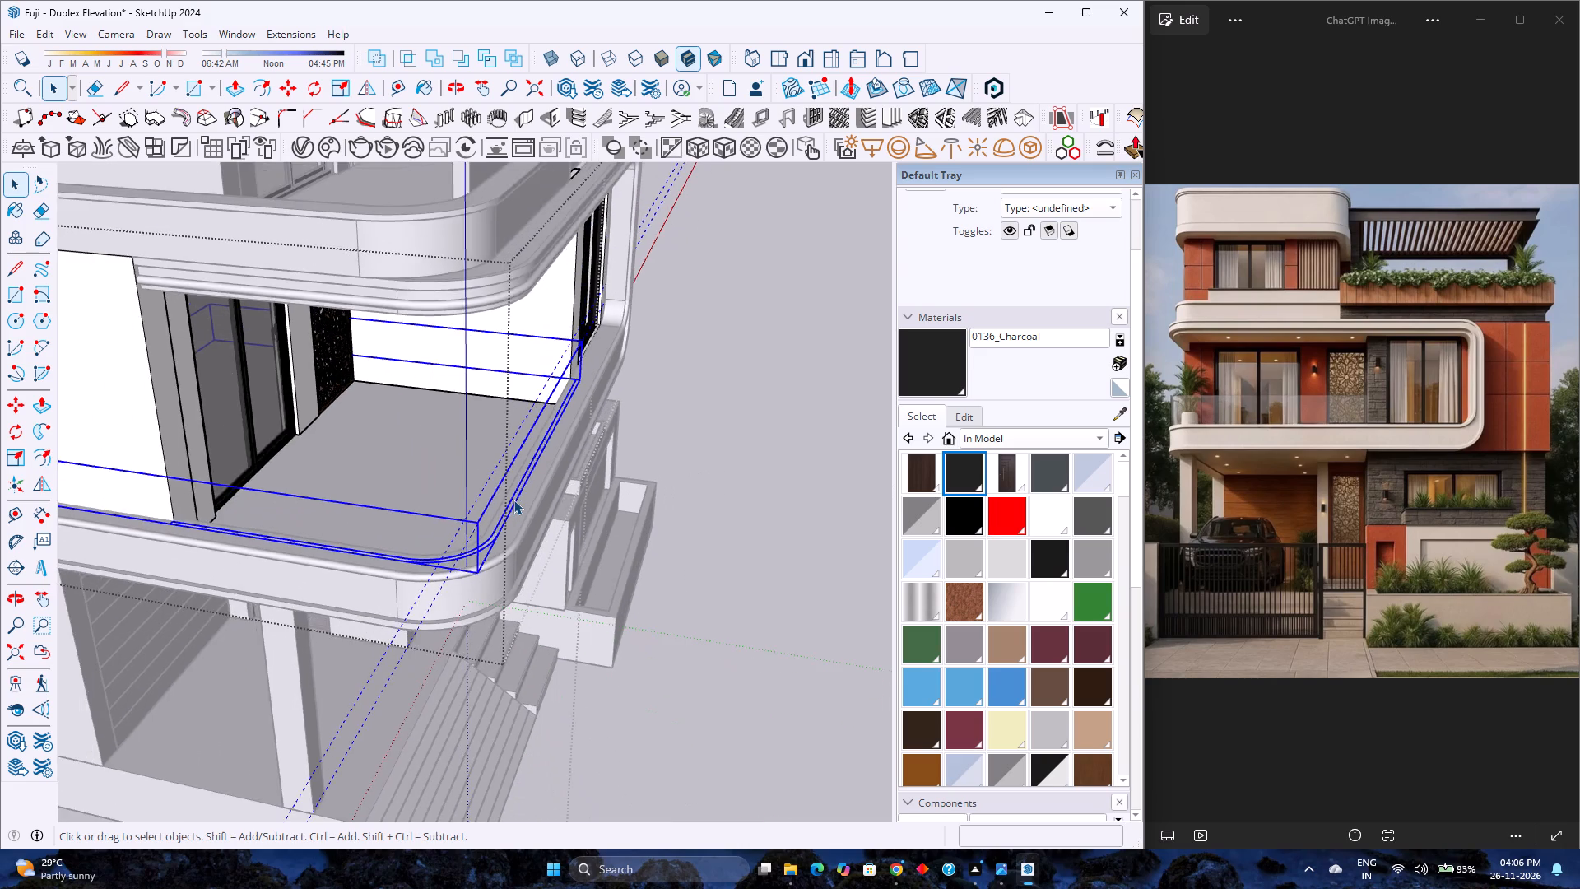
{"action": "scroll", "coordinate": [513, 500], "scroll_direction": "down", "scroll_amount": 6}
{"action": "scroll", "coordinate": [386, 507], "scroll_direction": "up", "scroll_amount": 4}
{"action": "scroll", "coordinate": [301, 507], "scroll_direction": "up", "scroll_amount": 2}
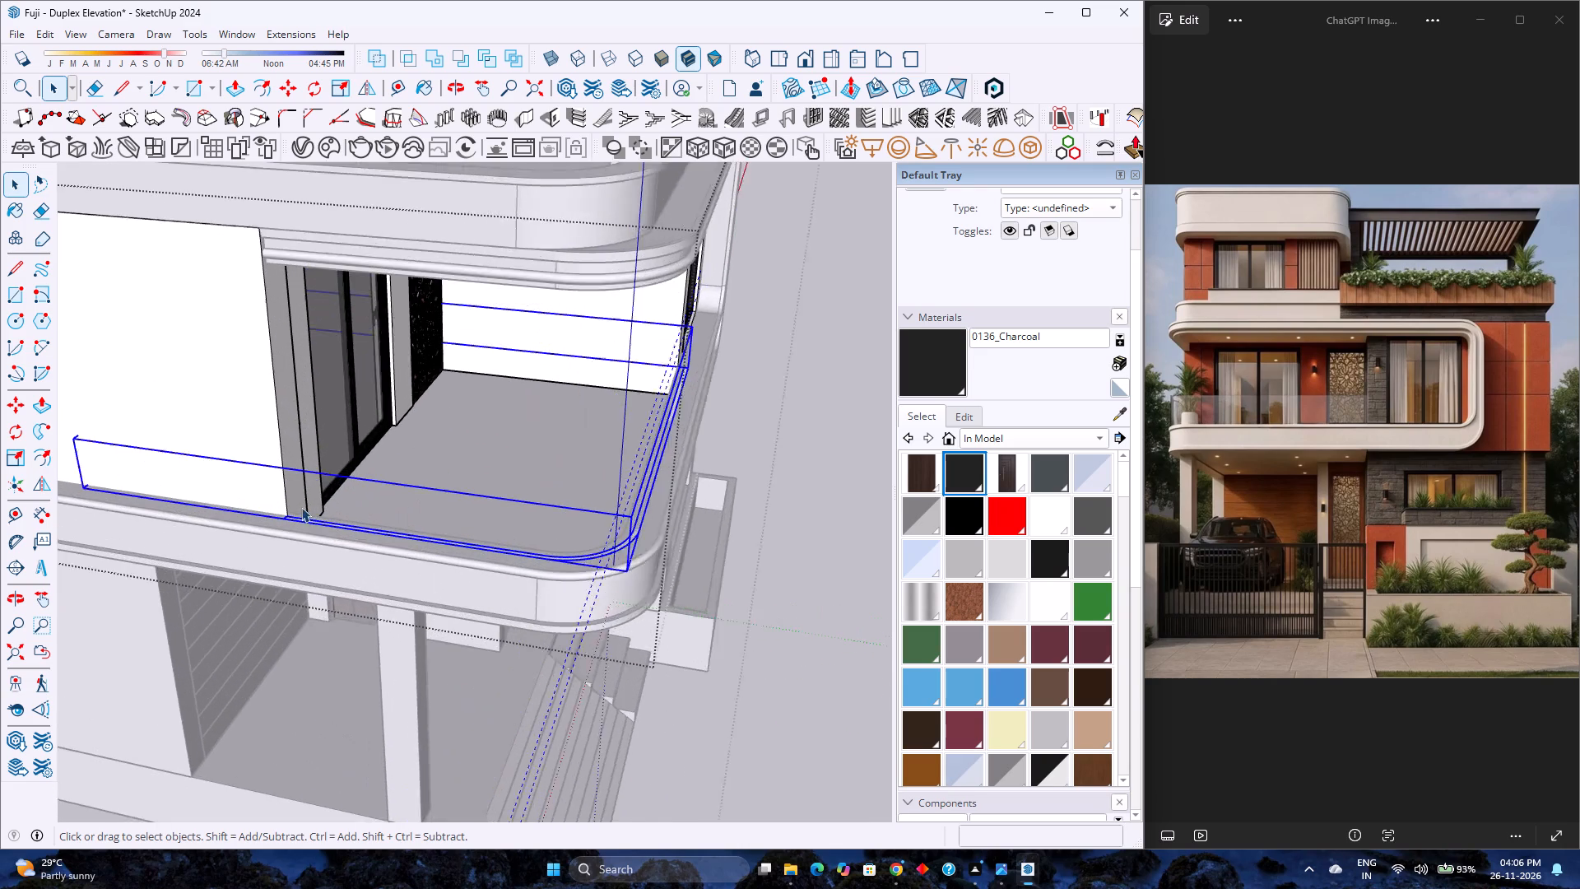
{"action": "scroll", "coordinate": [301, 507], "scroll_direction": "up", "scroll_amount": 6}
{"action": "double_click", "coordinate": [290, 527]}
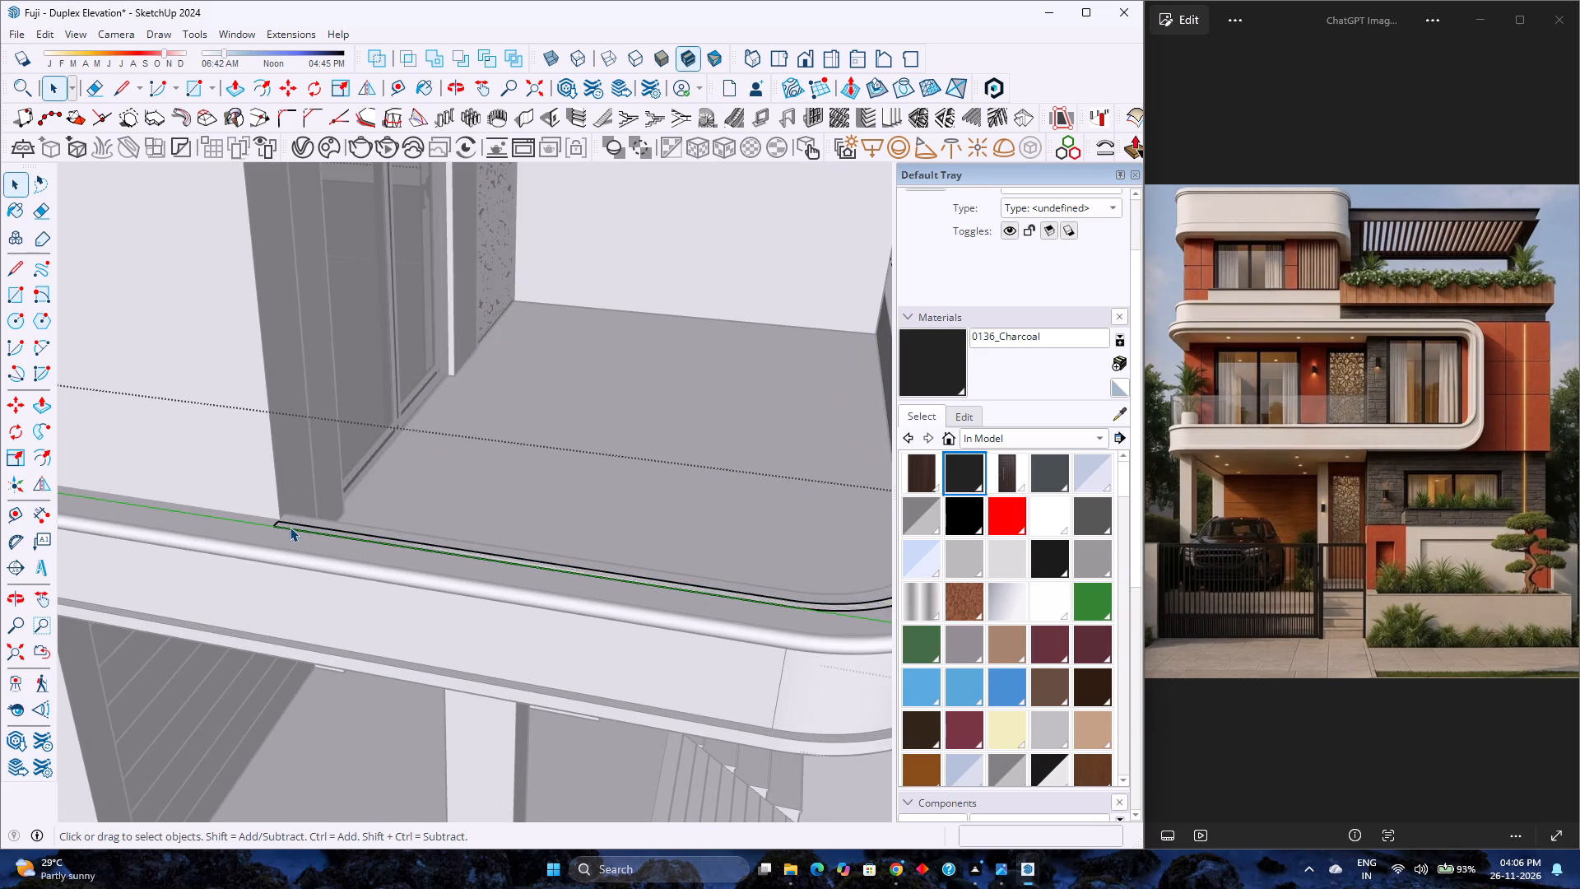
{"action": "scroll", "coordinate": [291, 523], "scroll_direction": "down", "scroll_amount": 4}
{"action": "middle_click_drag", "start_coordinate": [288, 520], "coordinate": [475, 527], "text": "shift"}
{"action": "scroll", "coordinate": [458, 527], "scroll_direction": "up", "scroll_amount": 9}
{"action": "scroll", "coordinate": [403, 525], "scroll_direction": "down", "scroll_amount": 2}
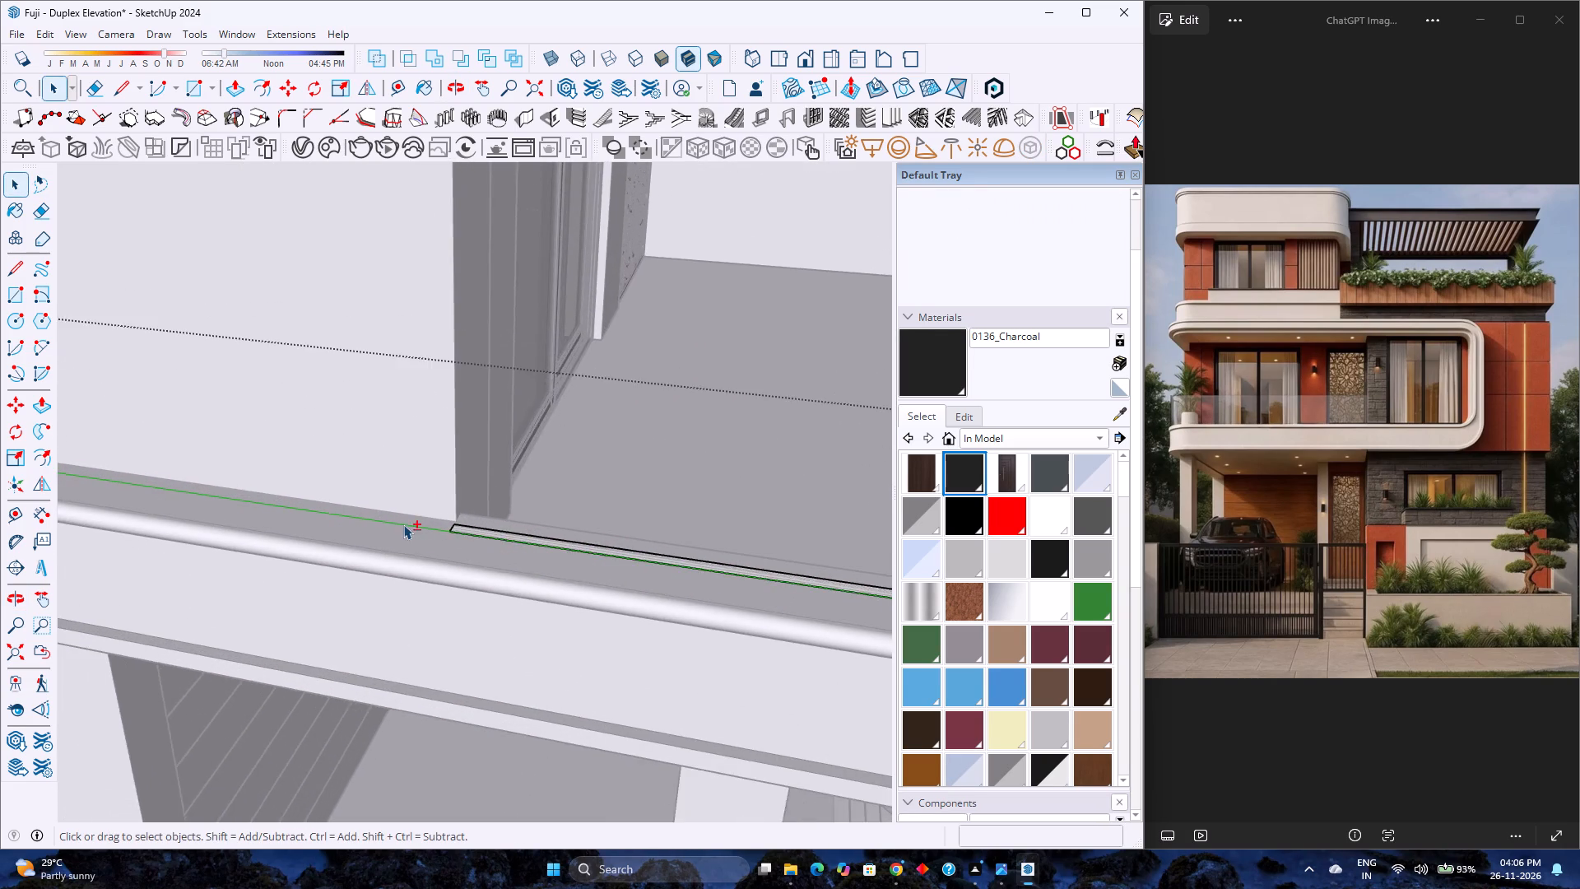
{"action": "middle_click_drag", "start_coordinate": [403, 524], "coordinate": [650, 562], "text": "shift"}
{"action": "left_click", "coordinate": [142, 482]}
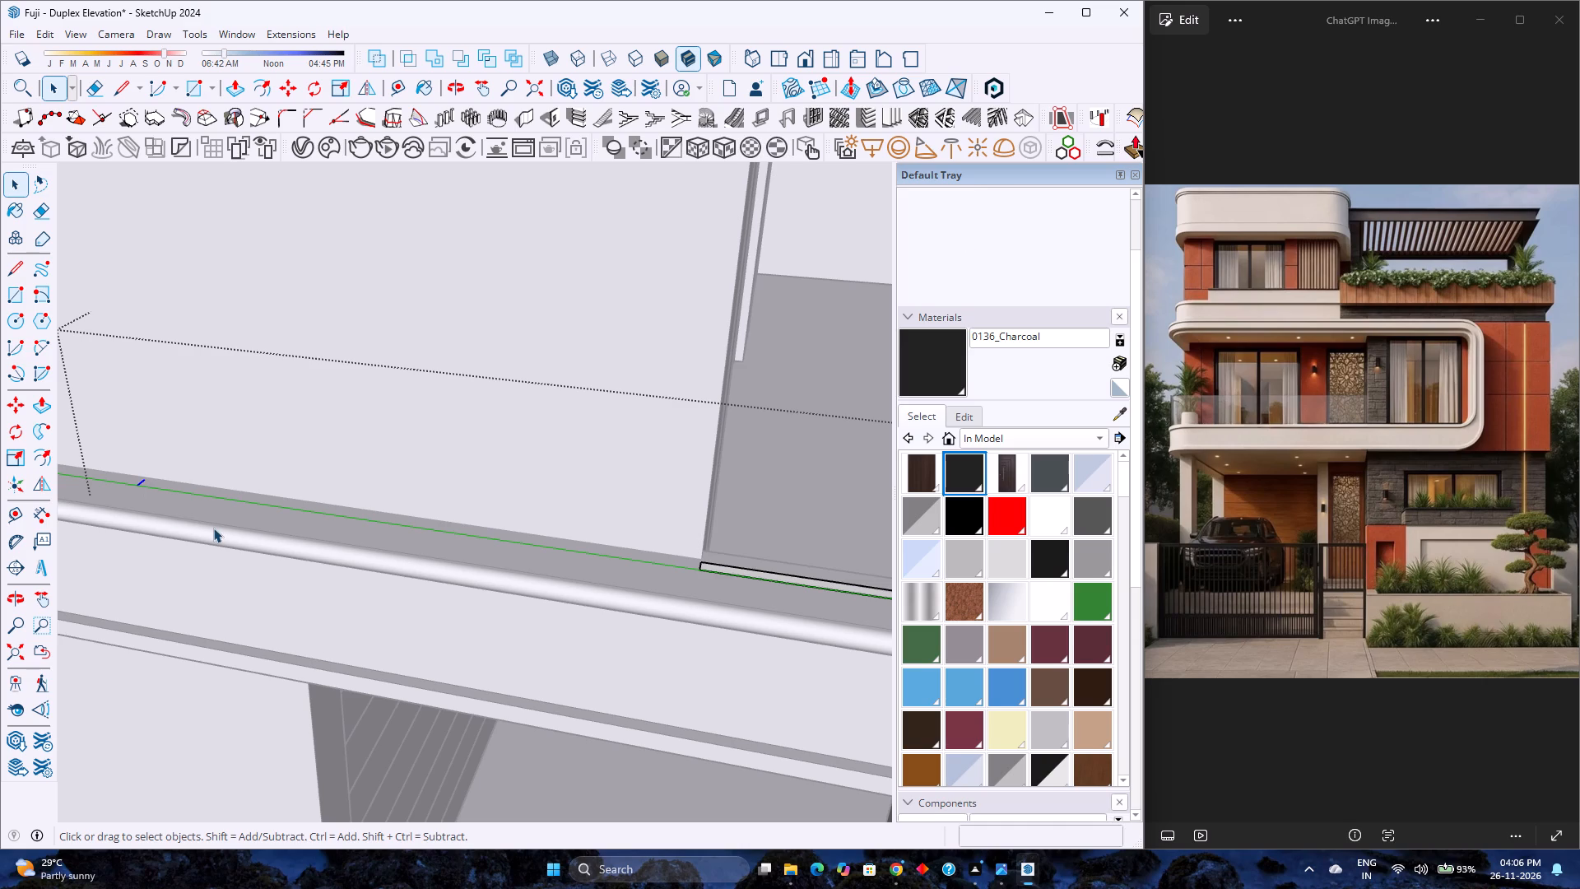
{"action": "key", "text": "Delete"}
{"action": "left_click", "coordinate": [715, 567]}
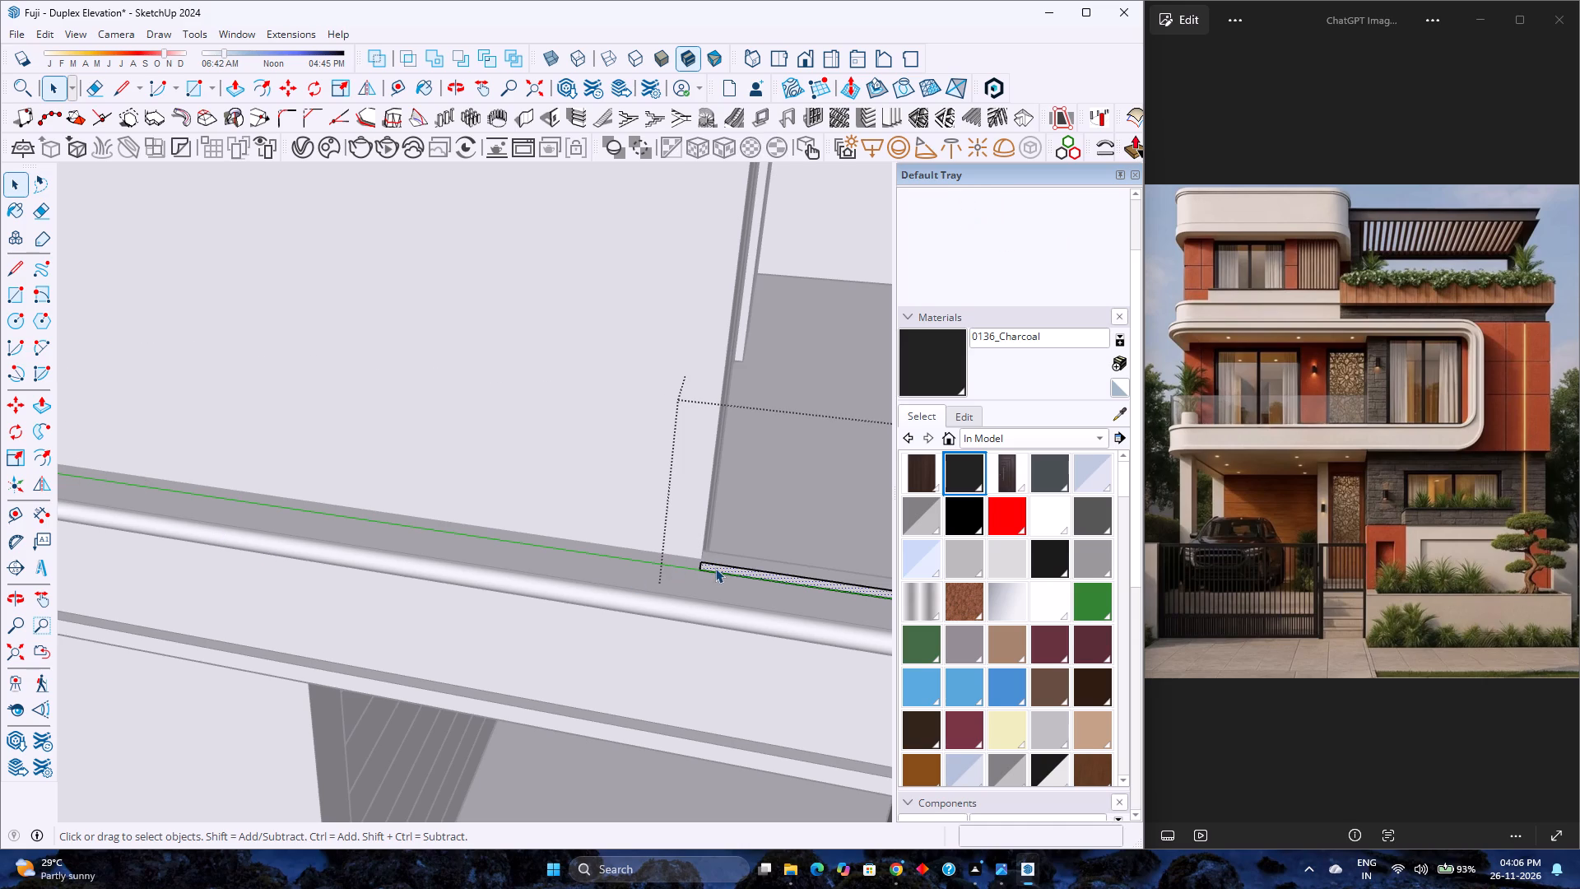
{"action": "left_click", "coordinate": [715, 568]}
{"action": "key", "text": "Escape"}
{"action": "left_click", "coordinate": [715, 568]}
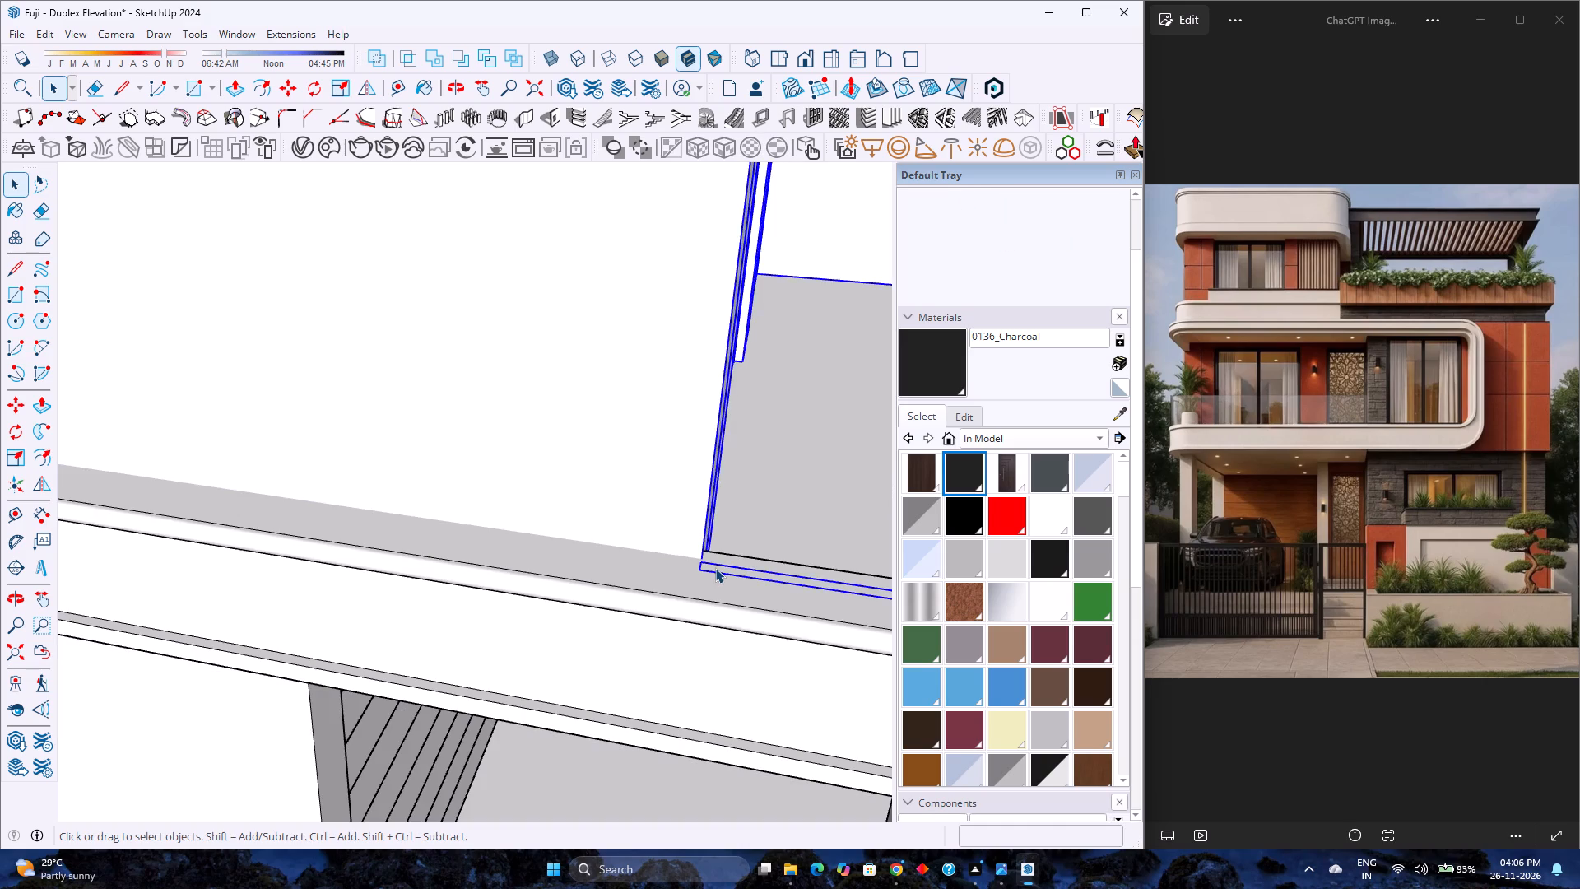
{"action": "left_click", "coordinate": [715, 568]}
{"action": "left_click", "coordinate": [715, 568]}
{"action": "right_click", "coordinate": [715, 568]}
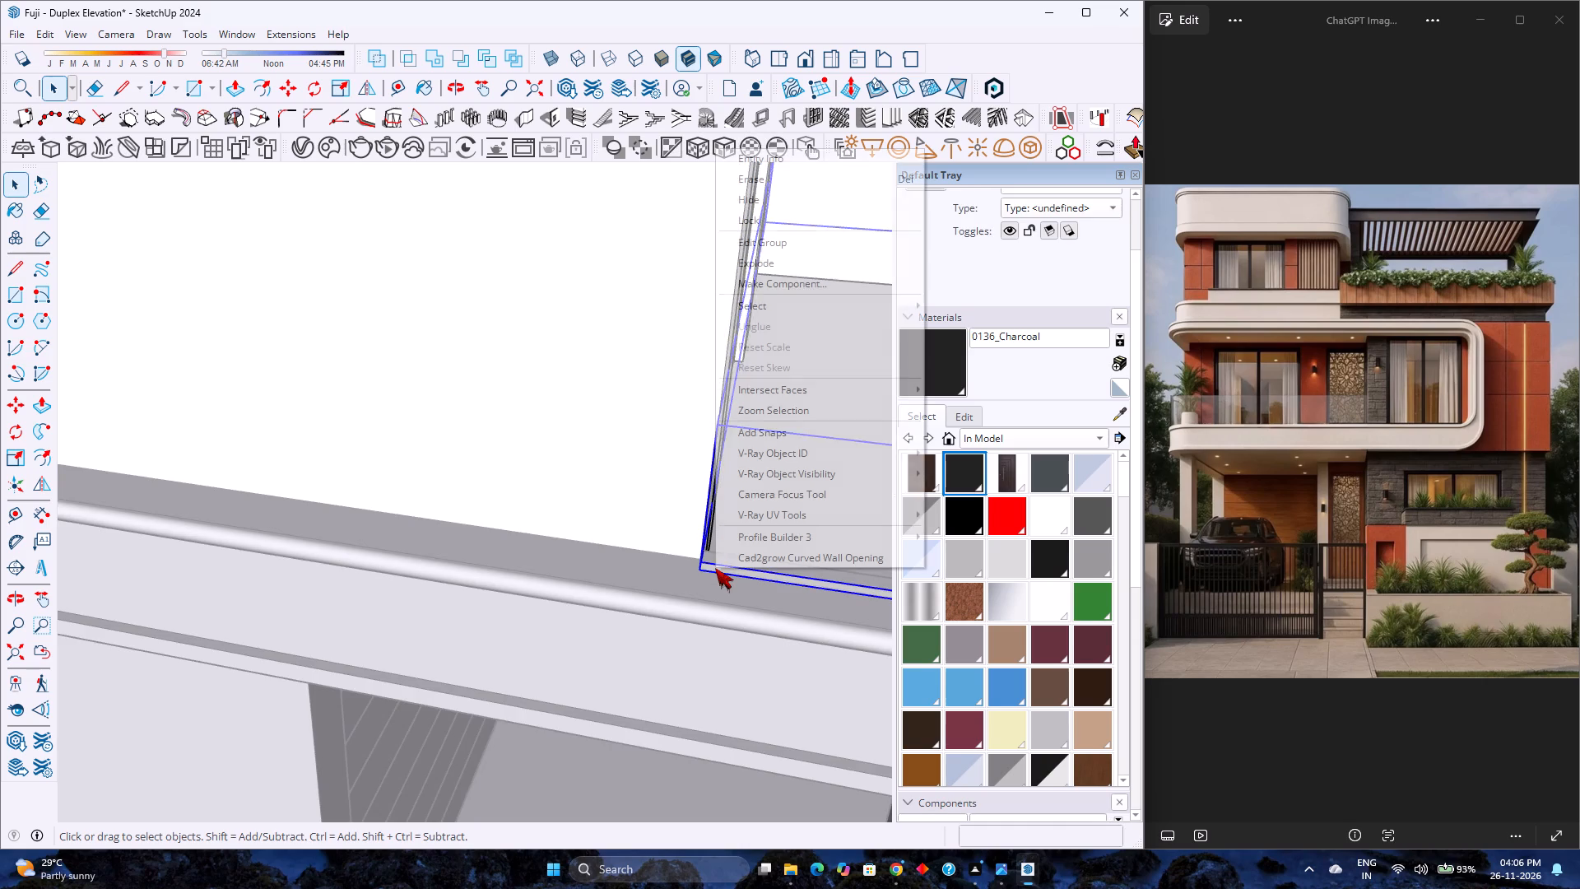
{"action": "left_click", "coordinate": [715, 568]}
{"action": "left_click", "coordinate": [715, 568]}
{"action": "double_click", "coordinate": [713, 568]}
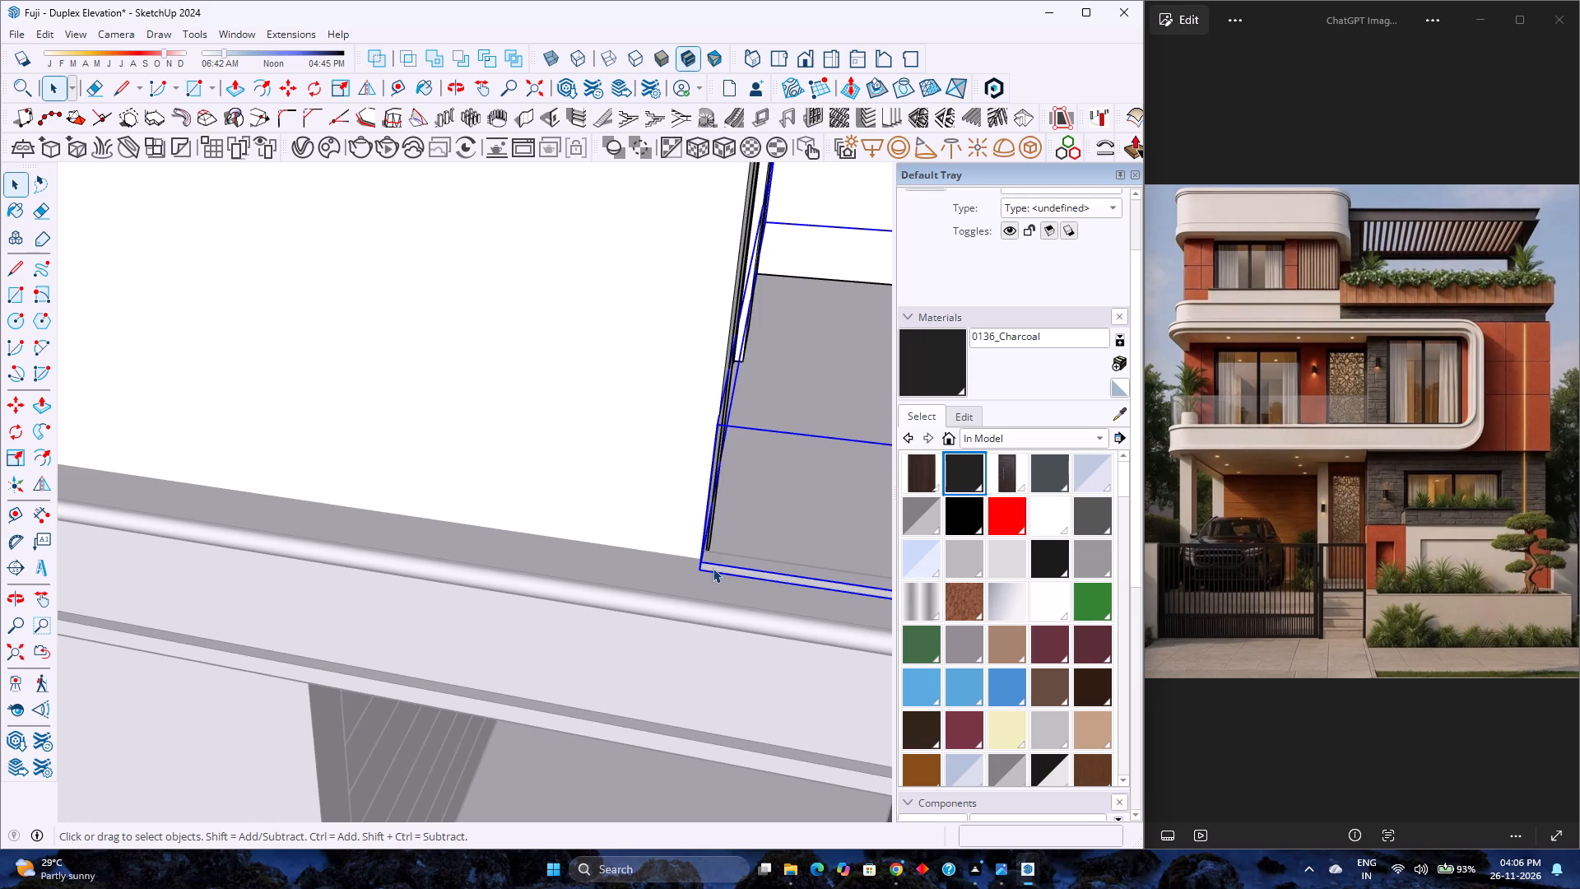
Turn the strip's face inside the open group into a component with the definition name 6.
{"action": "left_click", "coordinate": [713, 568]}
{"action": "right_click", "coordinate": [713, 568]}
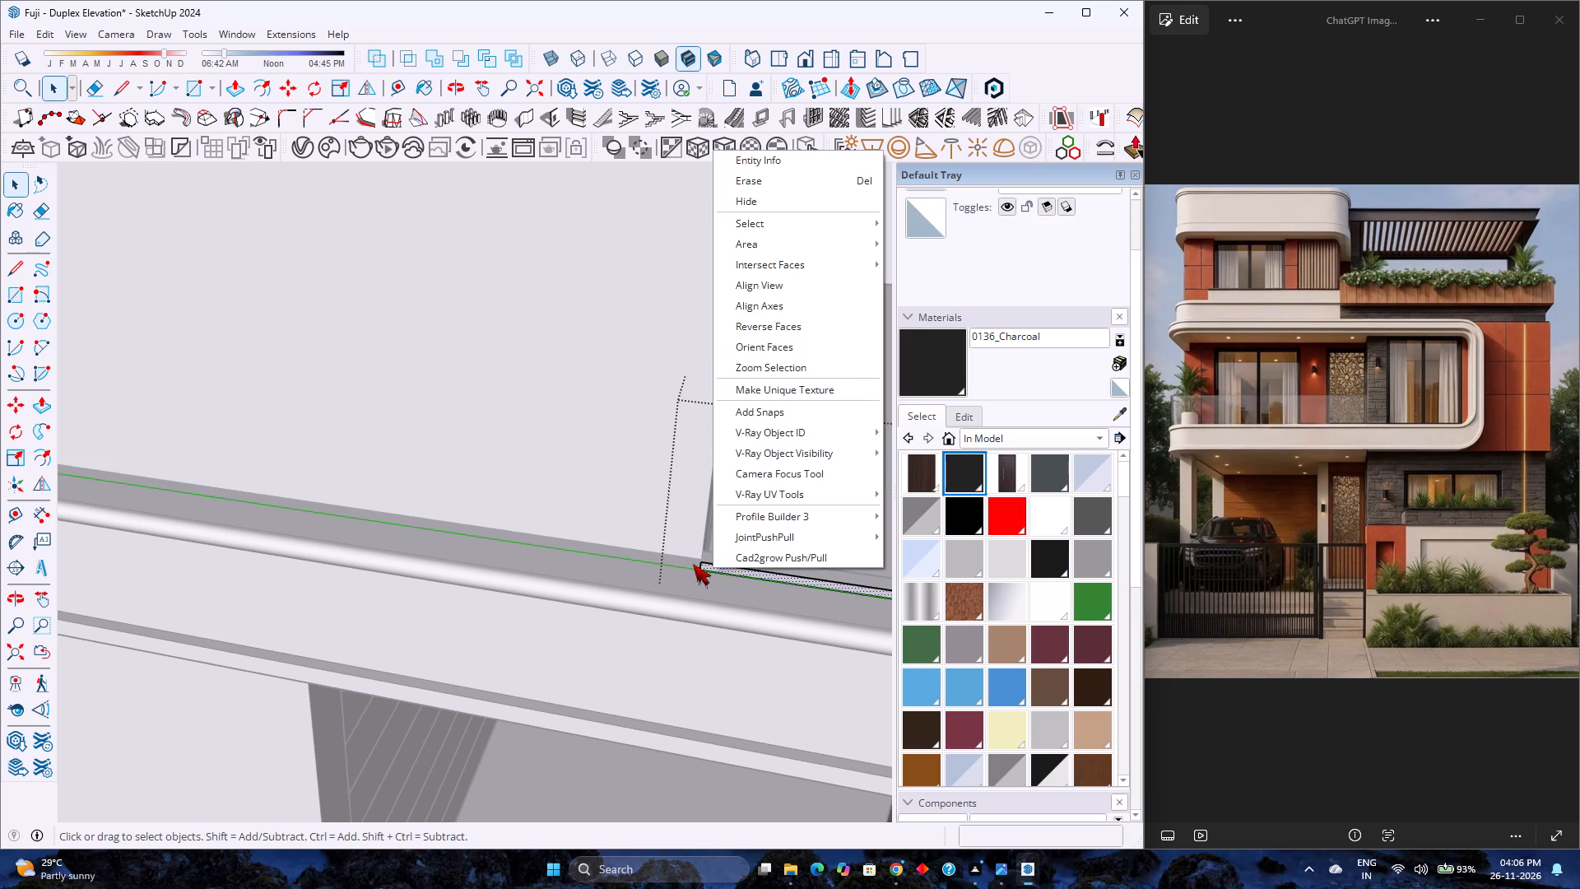
{"action": "left_click", "coordinate": [706, 566]}
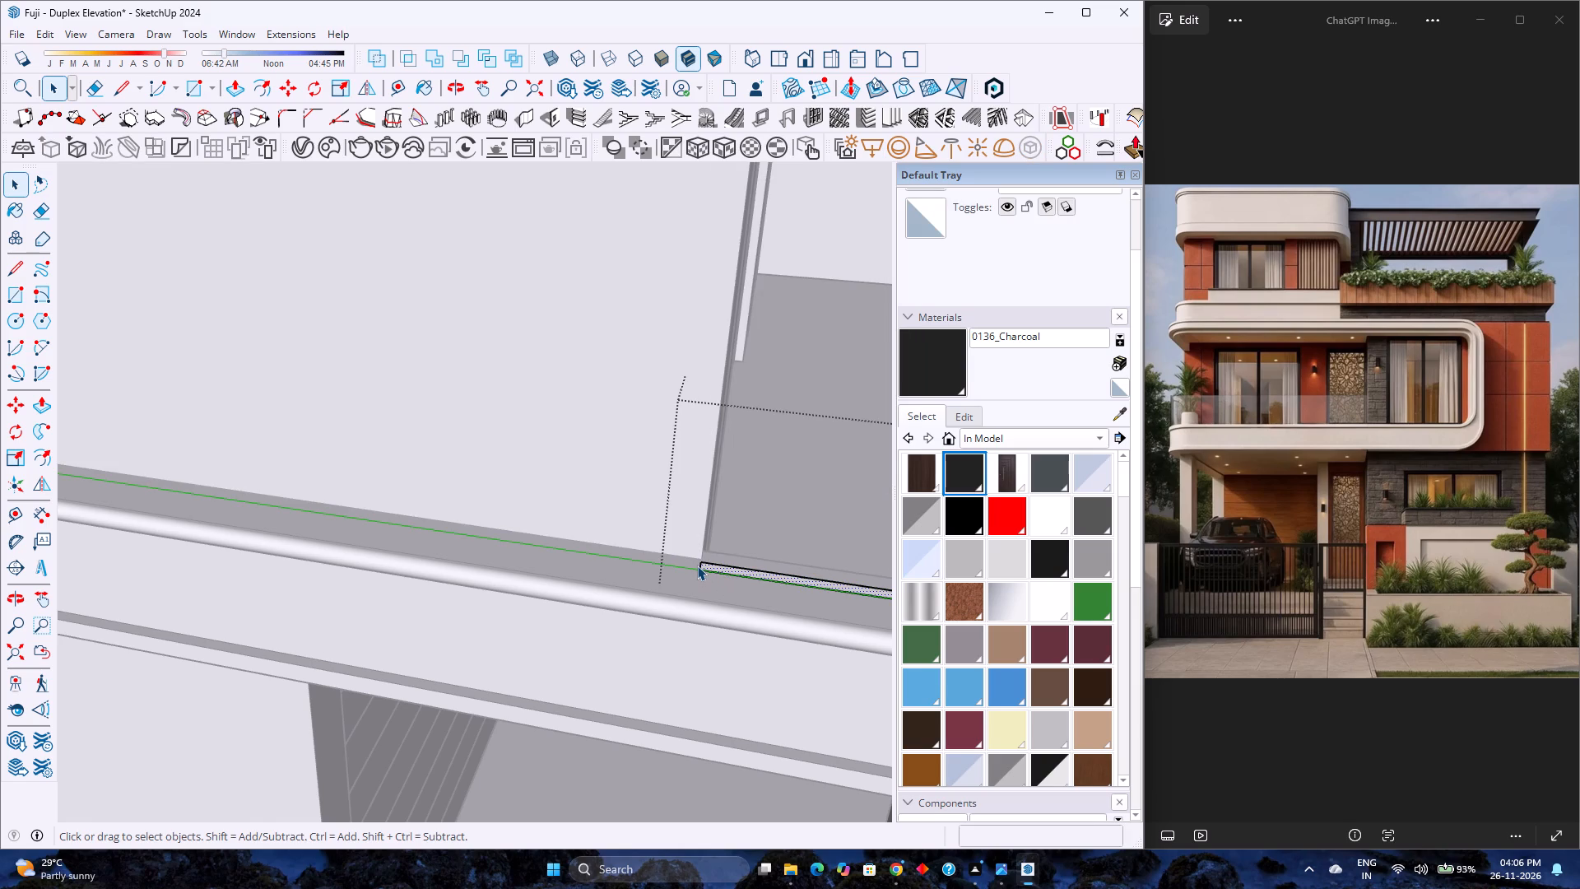
{"action": "key", "text": "g"}
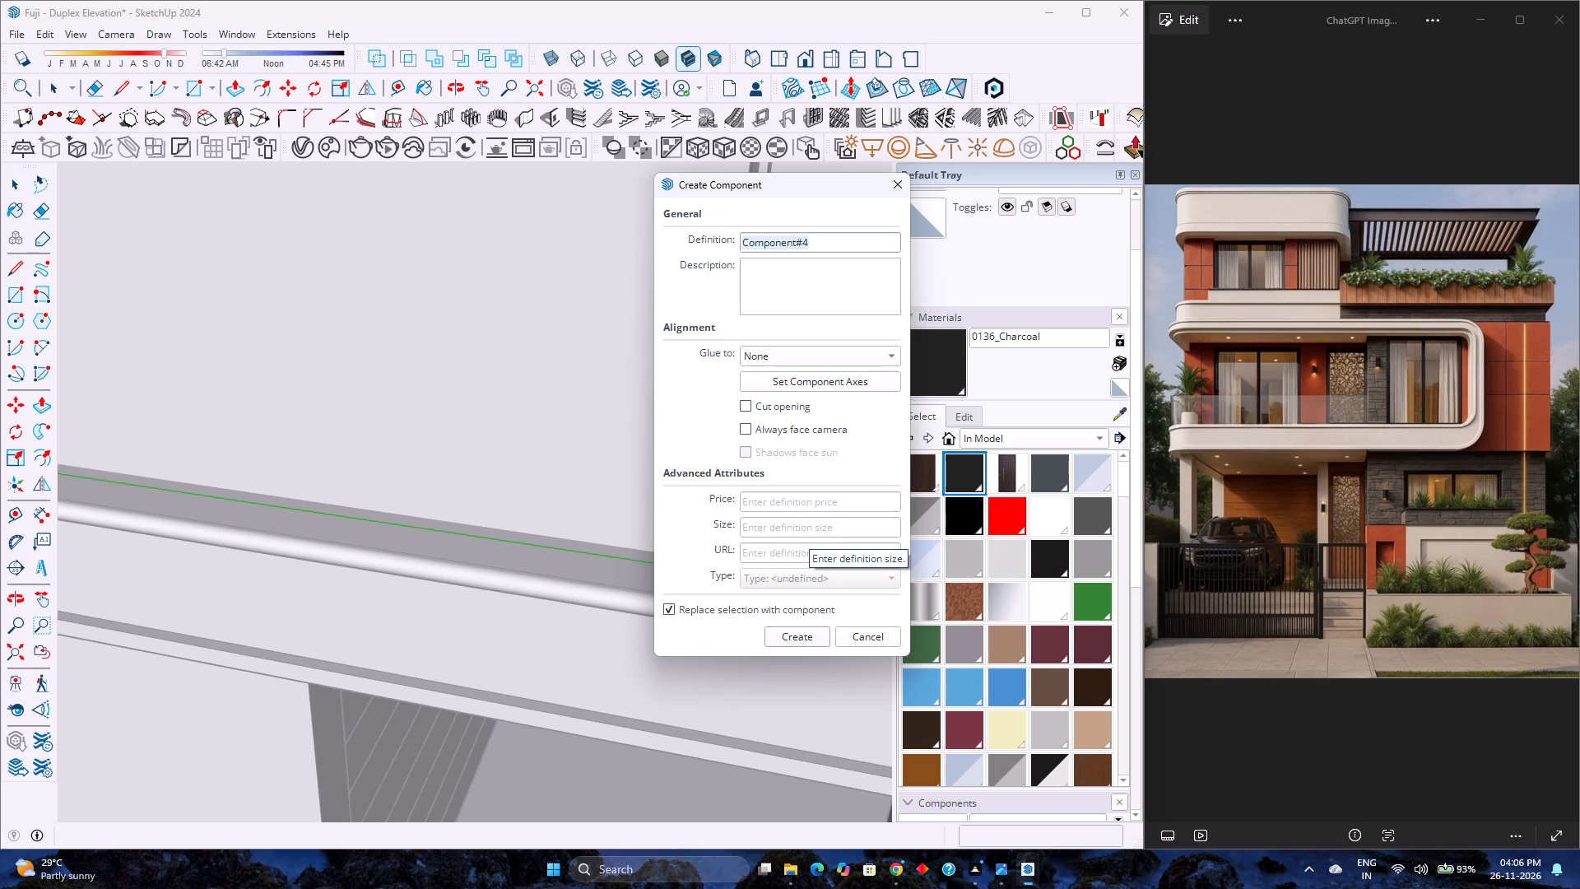
{"action": "key", "text": "6"}
{"action": "key", "text": "Return"}
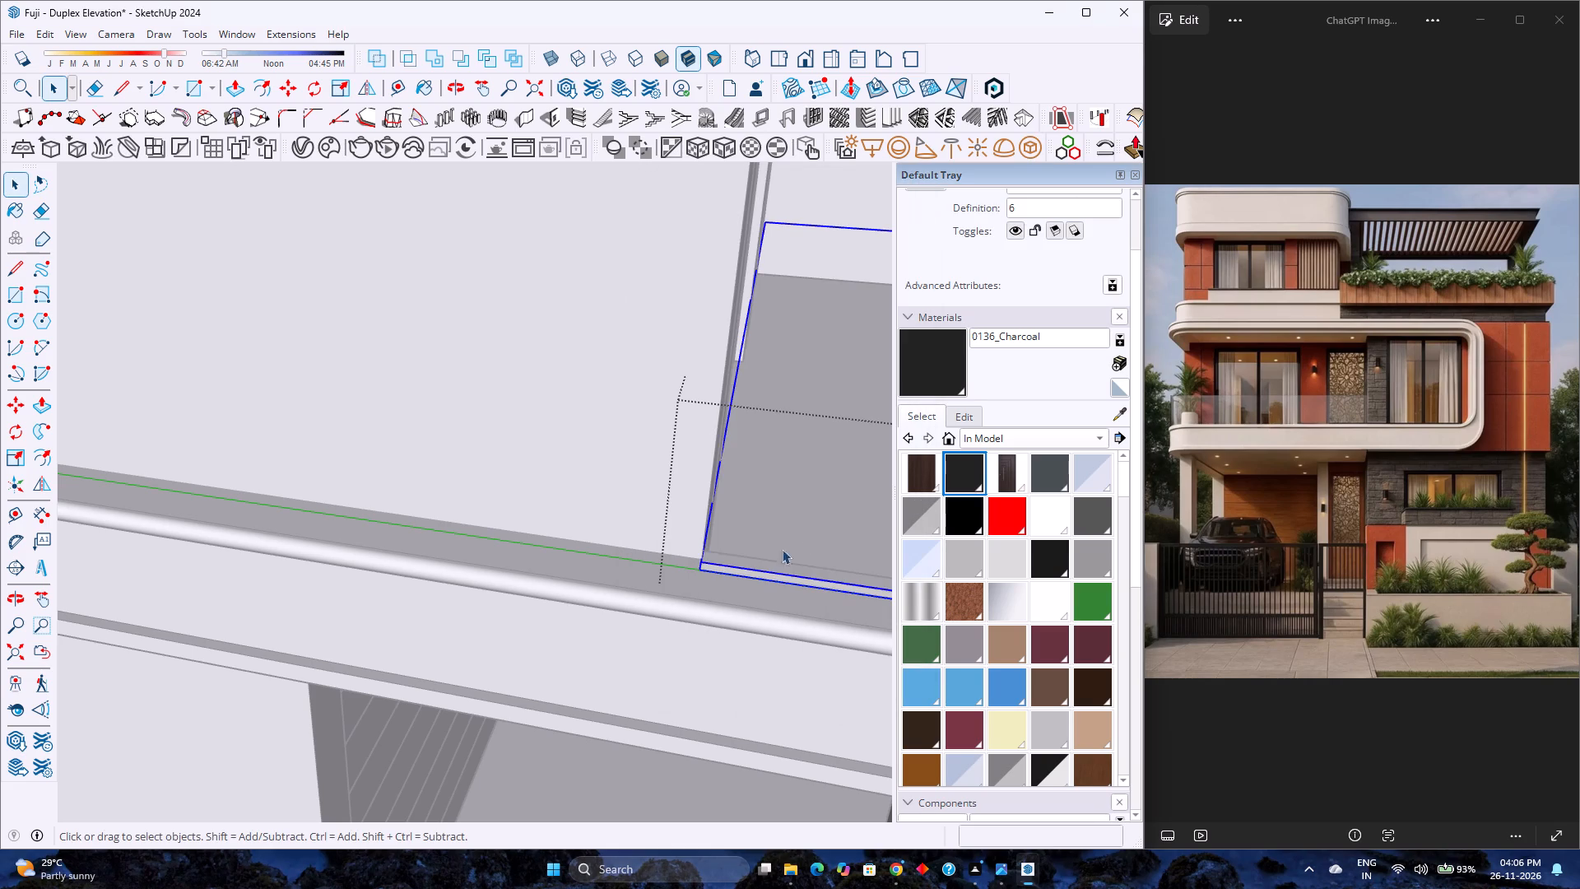
{"action": "left_click", "coordinate": [727, 570]}
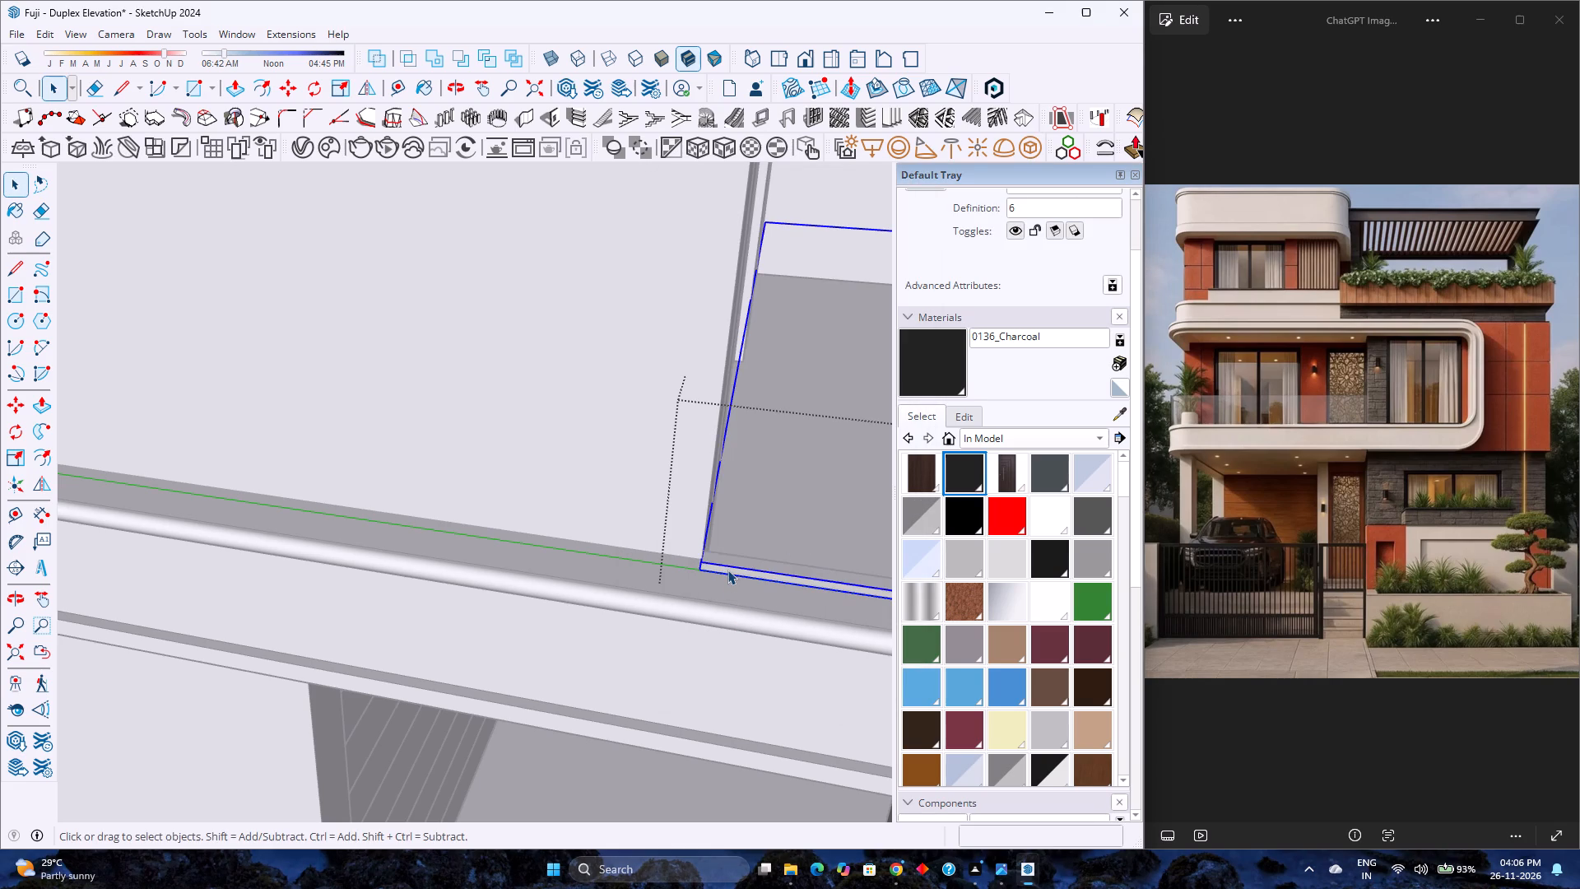
Leave the open component and flip-copy the strip component vertically above the parapet, with the mirror plane offset 10".
{"action": "scroll", "coordinate": [727, 570], "scroll_direction": "down", "scroll_amount": 3}
{"action": "key", "text": "Escape"}
{"action": "left_click", "coordinate": [726, 568]}
{"action": "left_click", "coordinate": [726, 568]}
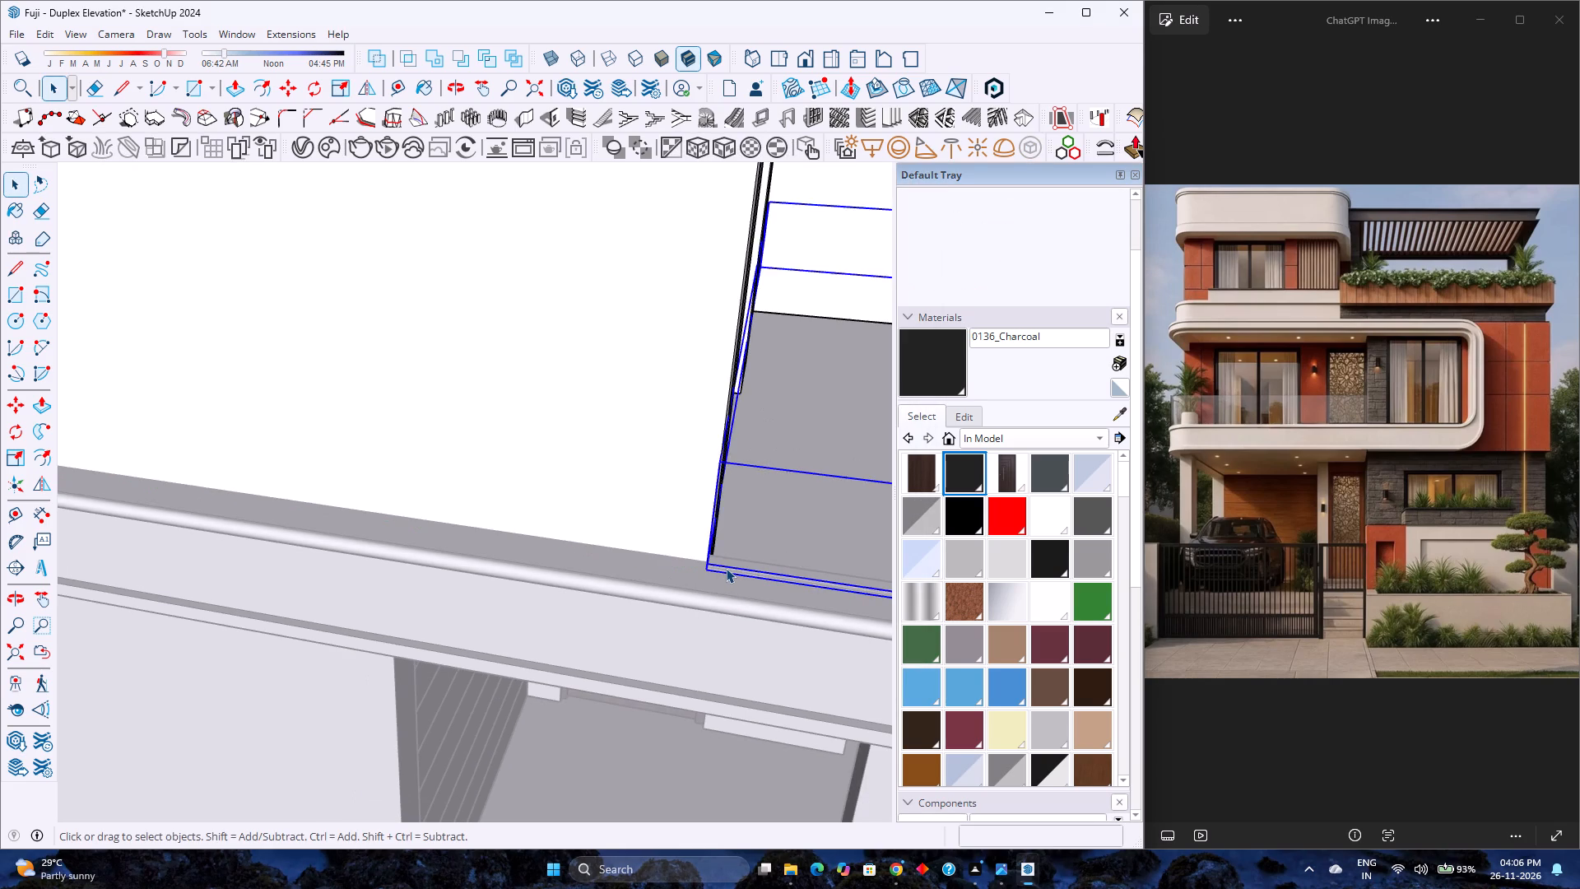
{"action": "left_click", "coordinate": [726, 568]}
{"action": "scroll", "coordinate": [726, 568], "scroll_direction": "down", "scroll_amount": 4}
{"action": "middle_click_drag", "start_coordinate": [727, 568], "coordinate": [330, 497], "text": "shift"}
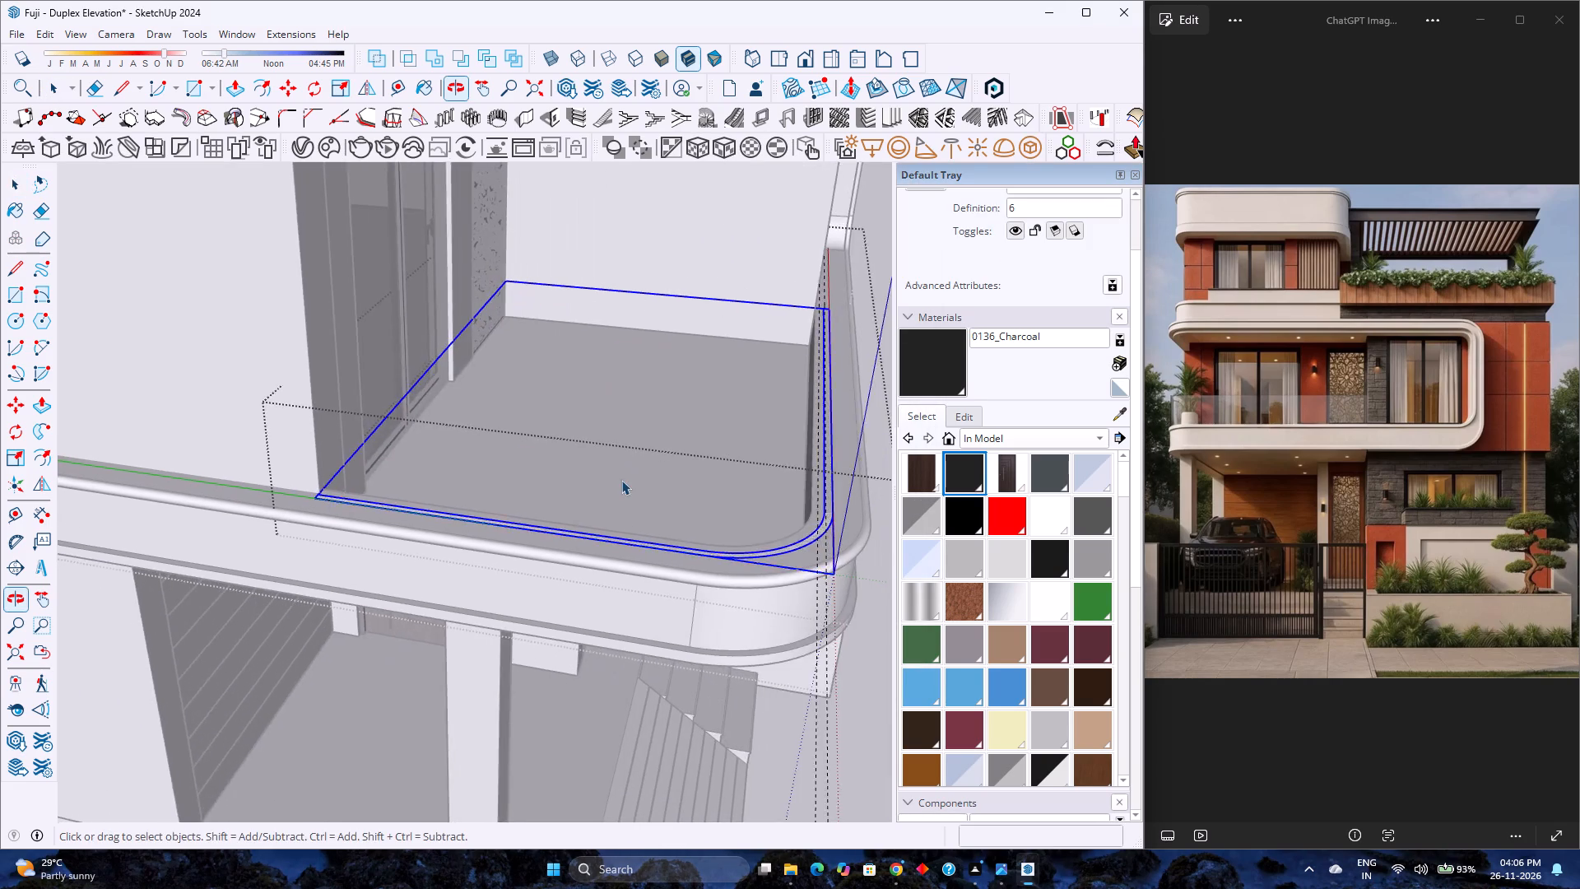
{"action": "scroll", "coordinate": [621, 480], "scroll_direction": "down", "scroll_amount": 3}
{"action": "middle_click_drag", "start_coordinate": [777, 472], "coordinate": [451, 424]}
{"action": "scroll", "coordinate": [591, 296], "scroll_direction": "up", "scroll_amount": 3}
{"action": "scroll", "coordinate": [477, 265], "scroll_direction": "up", "scroll_amount": 3}
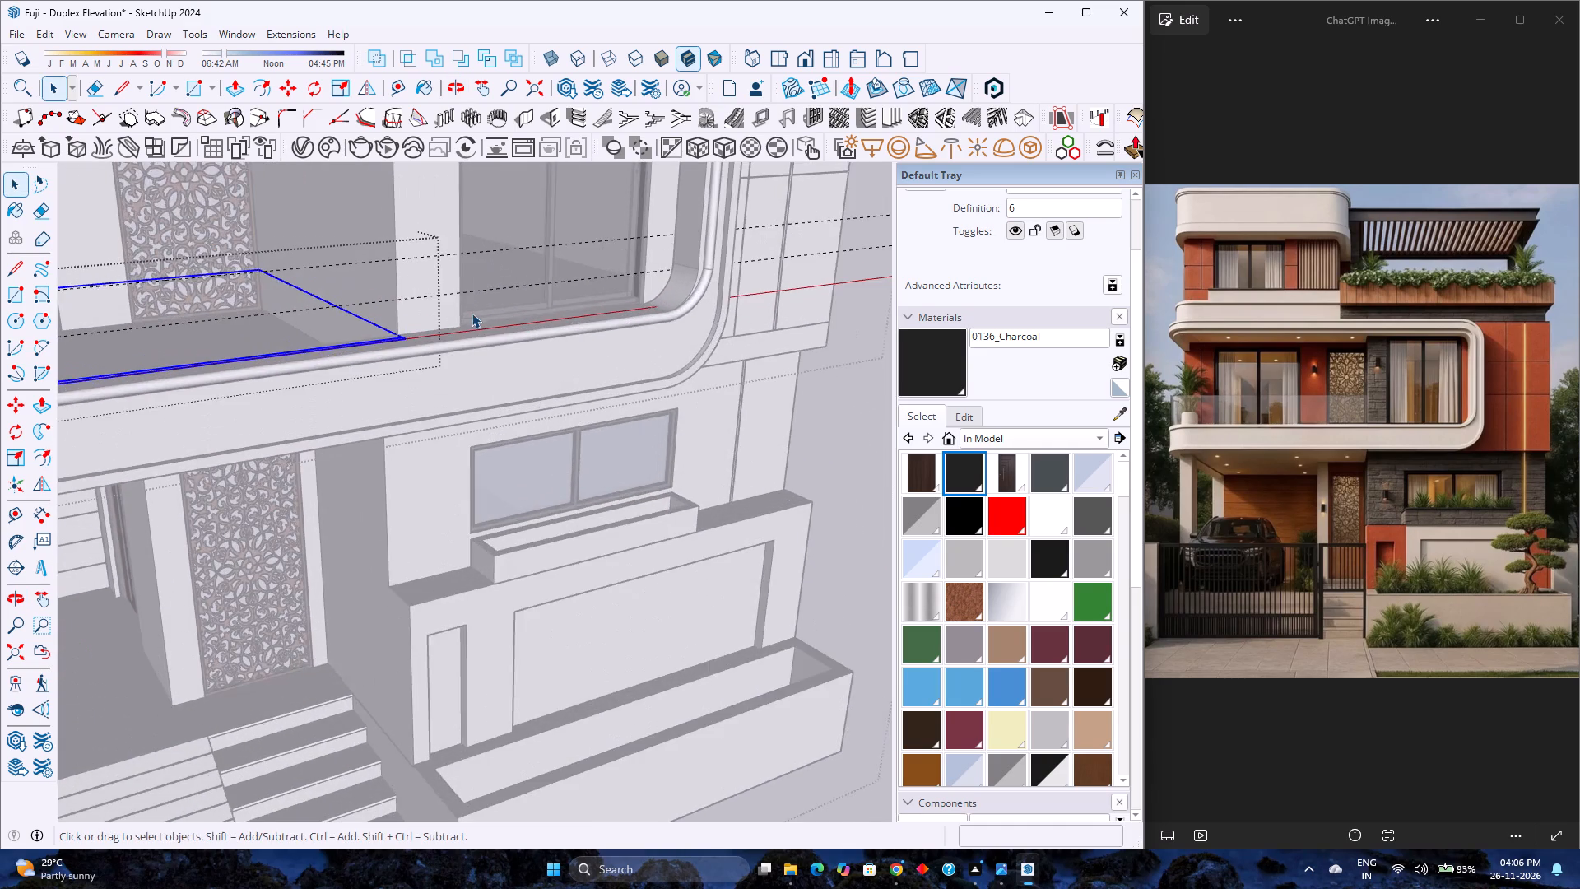
{"action": "scroll", "coordinate": [472, 313], "scroll_direction": "up", "scroll_amount": 1}
{"action": "middle_click_drag", "start_coordinate": [472, 313], "coordinate": [596, 402], "text": "shift"}
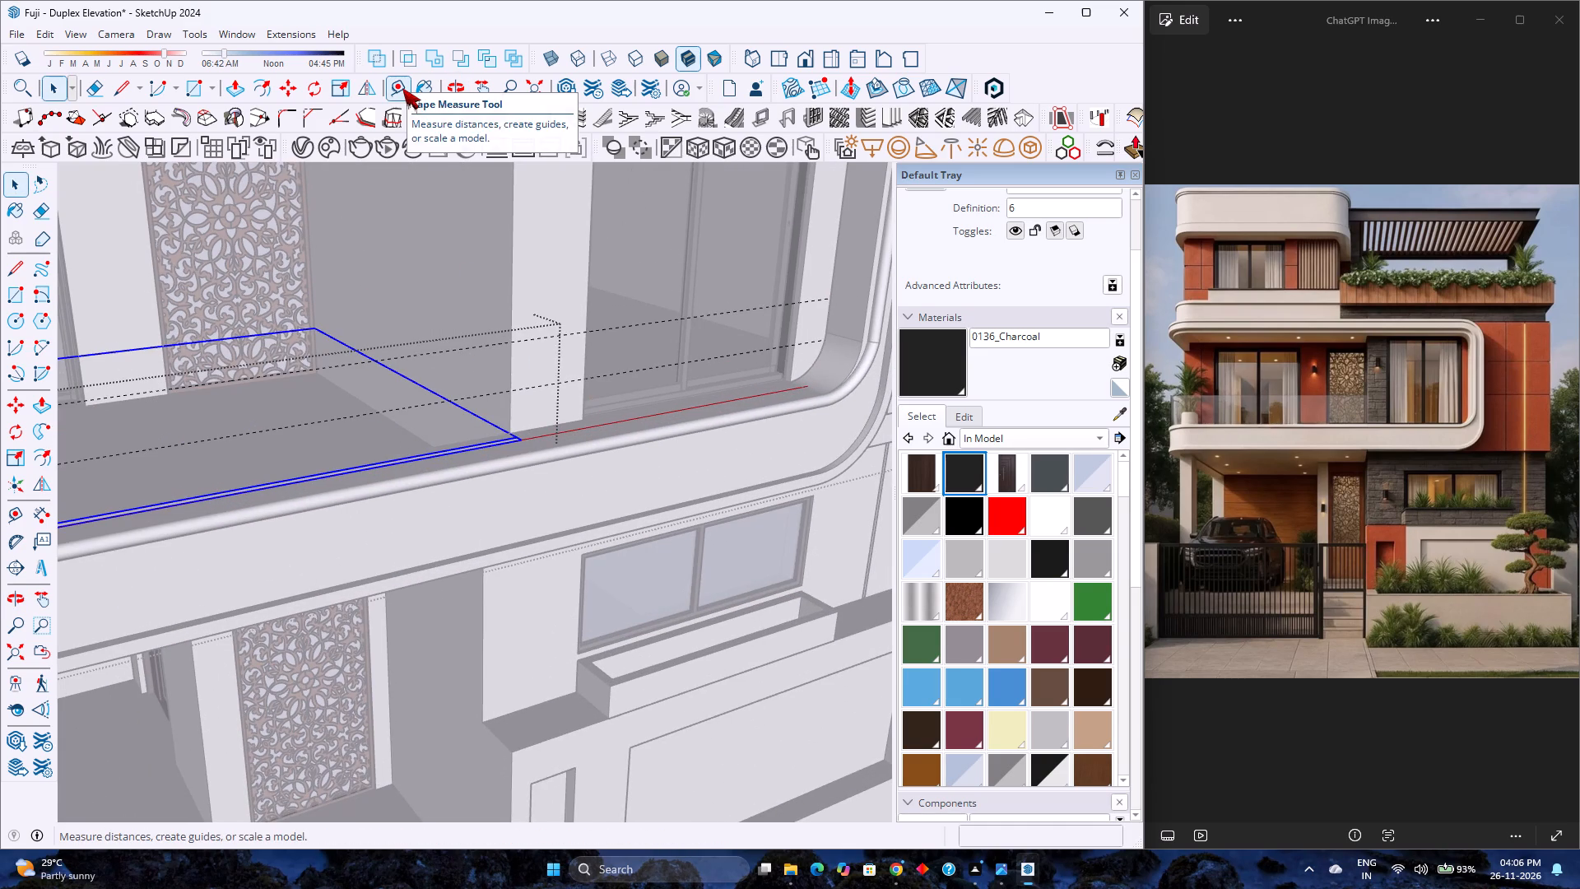
{"action": "left_click", "coordinate": [365, 85]}
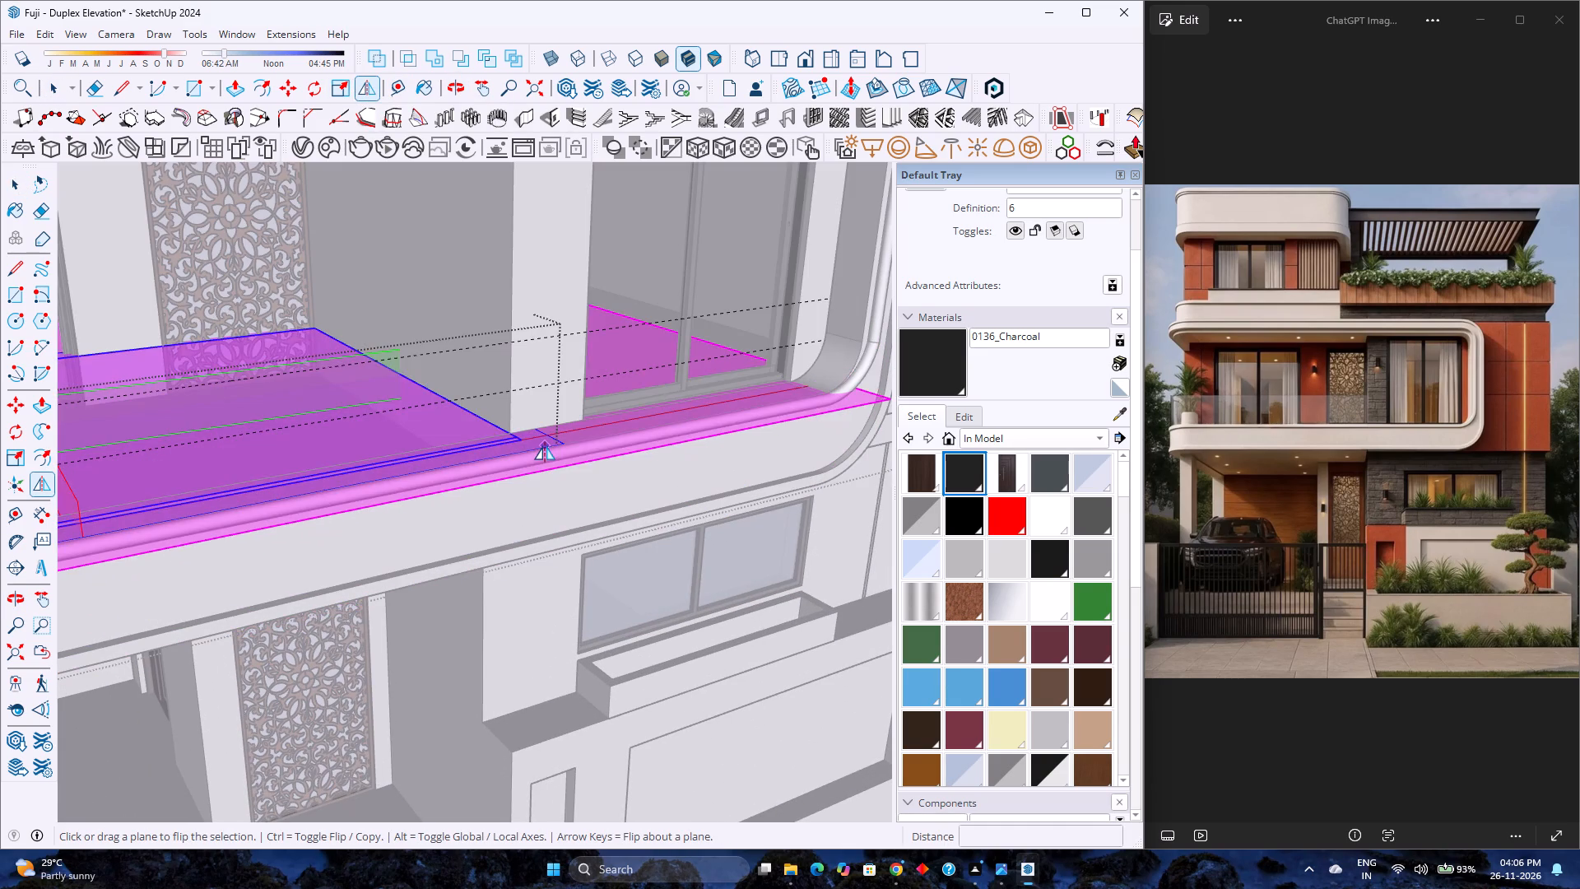
{"action": "left_click_drag", "start_coordinate": [545, 449], "coordinate": [536, 394]}
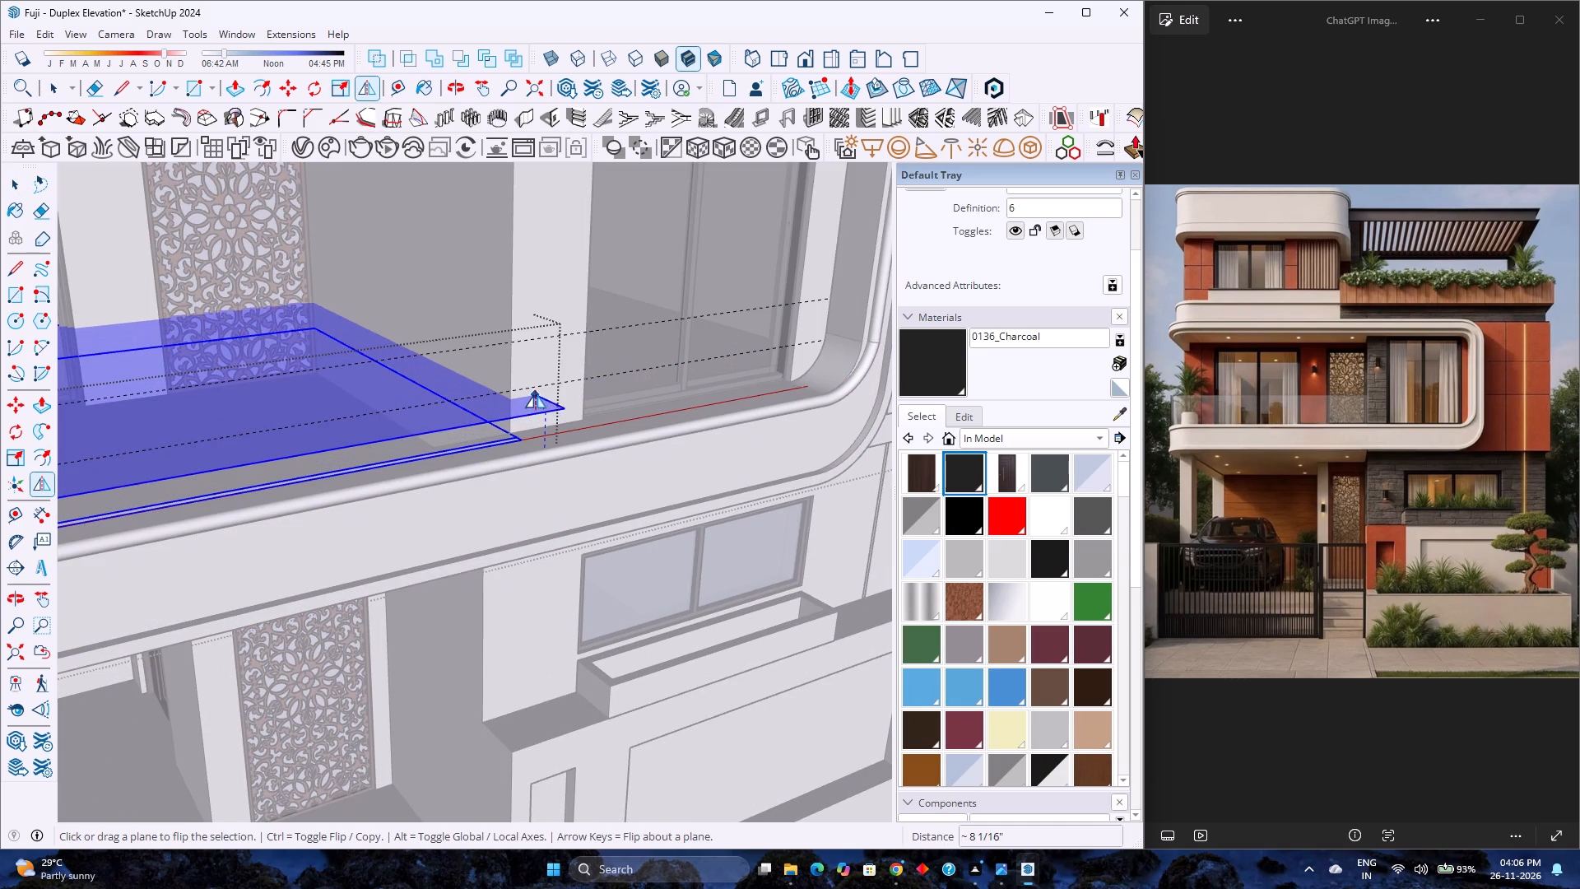
{"action": "left_click_drag", "start_coordinate": [536, 394], "coordinate": [546, 388]}
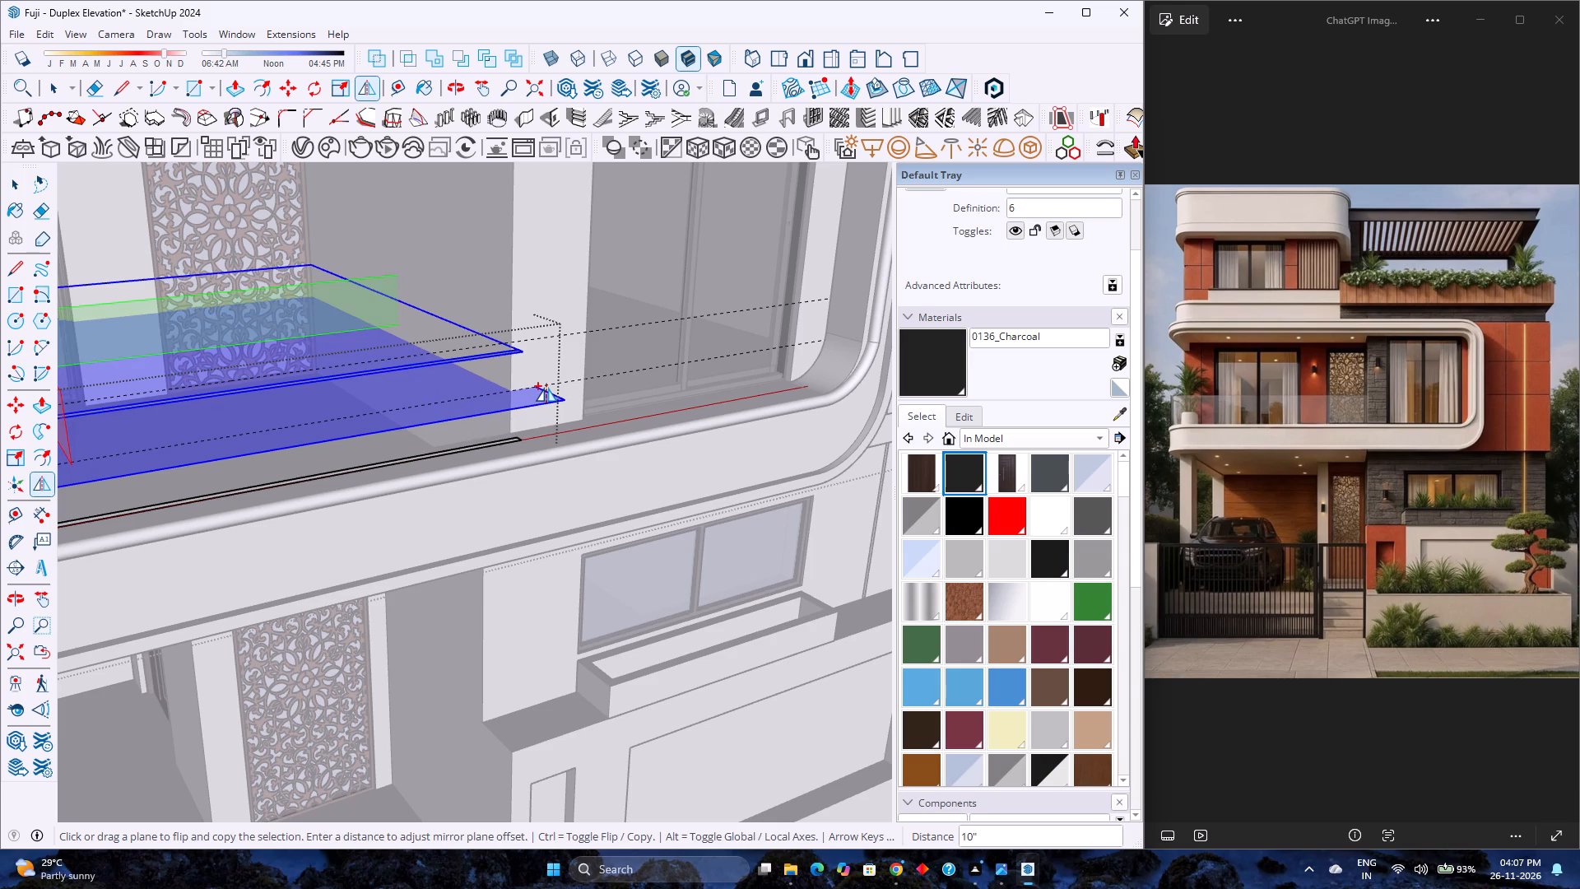
{"action": "key", "text": "space"}
Open the lower strip component on the parapet and extrude its face to a thickness of 1.5".
{"action": "scroll", "coordinate": [504, 434], "scroll_direction": "up", "scroll_amount": 10}
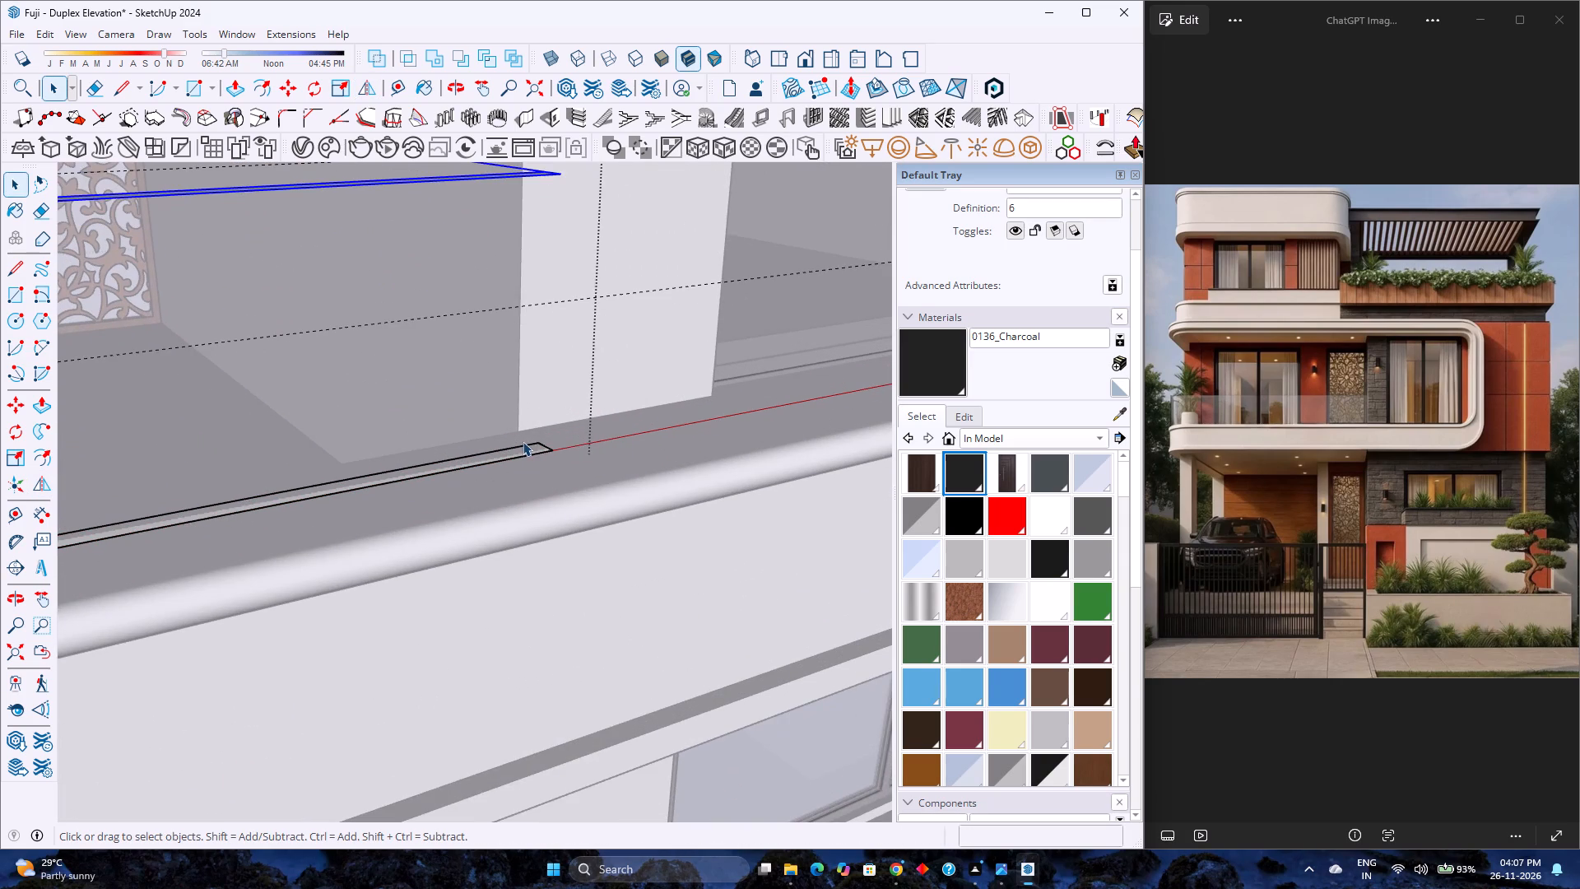
{"action": "double_click", "coordinate": [528, 449]}
{"action": "scroll", "coordinate": [528, 449], "scroll_direction": "up", "scroll_amount": 2}
{"action": "key", "text": "p"}
{"action": "left_click", "coordinate": [528, 449]}
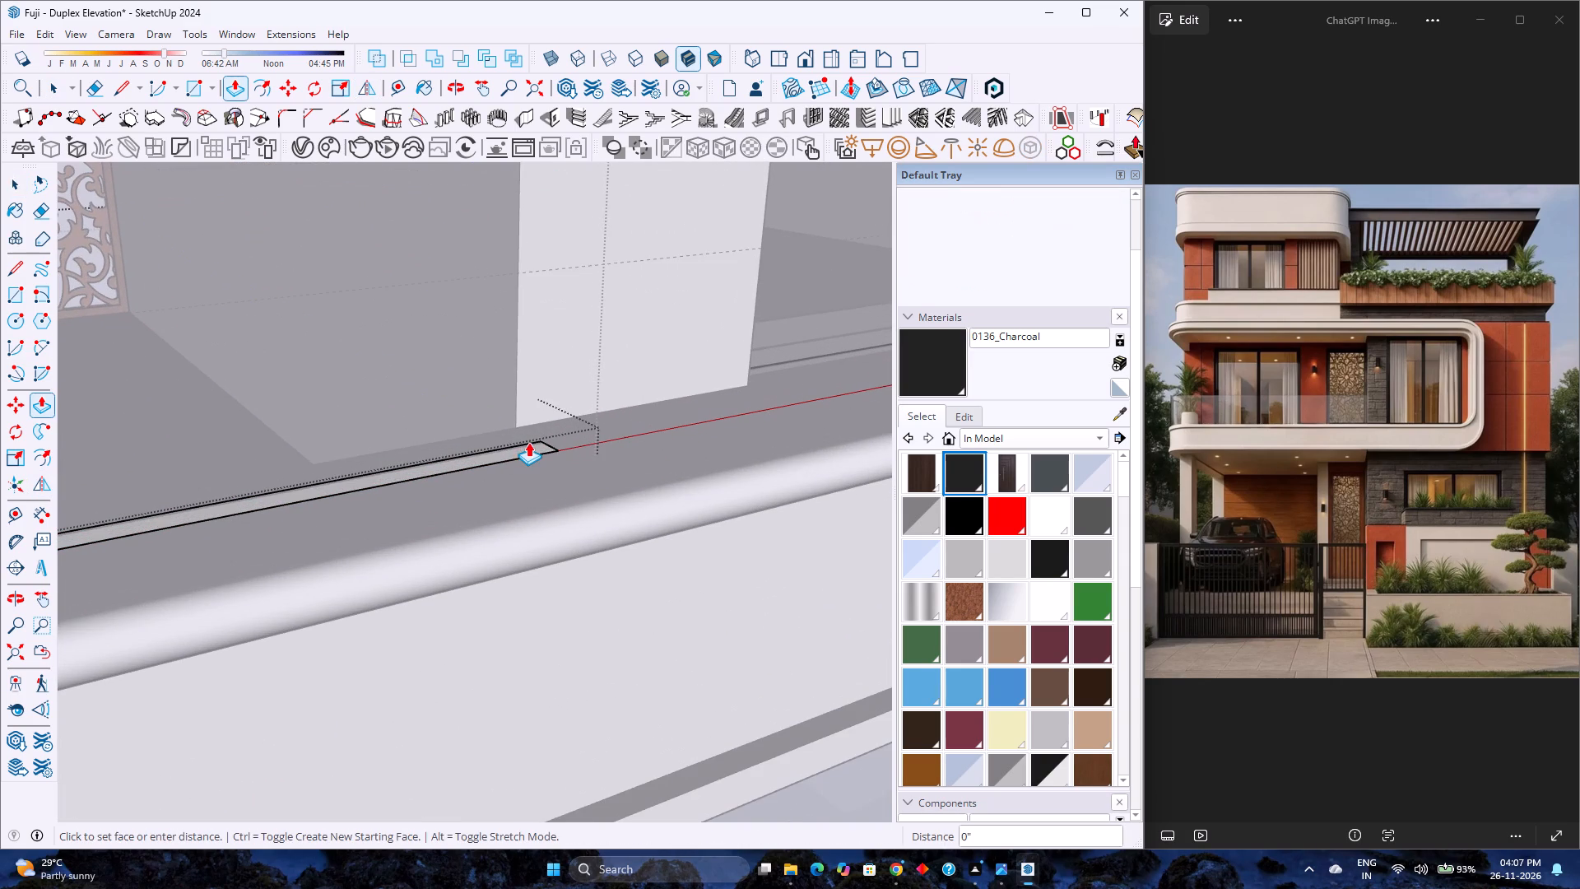
{"action": "scroll", "coordinate": [528, 442], "scroll_direction": "down", "scroll_amount": 6}
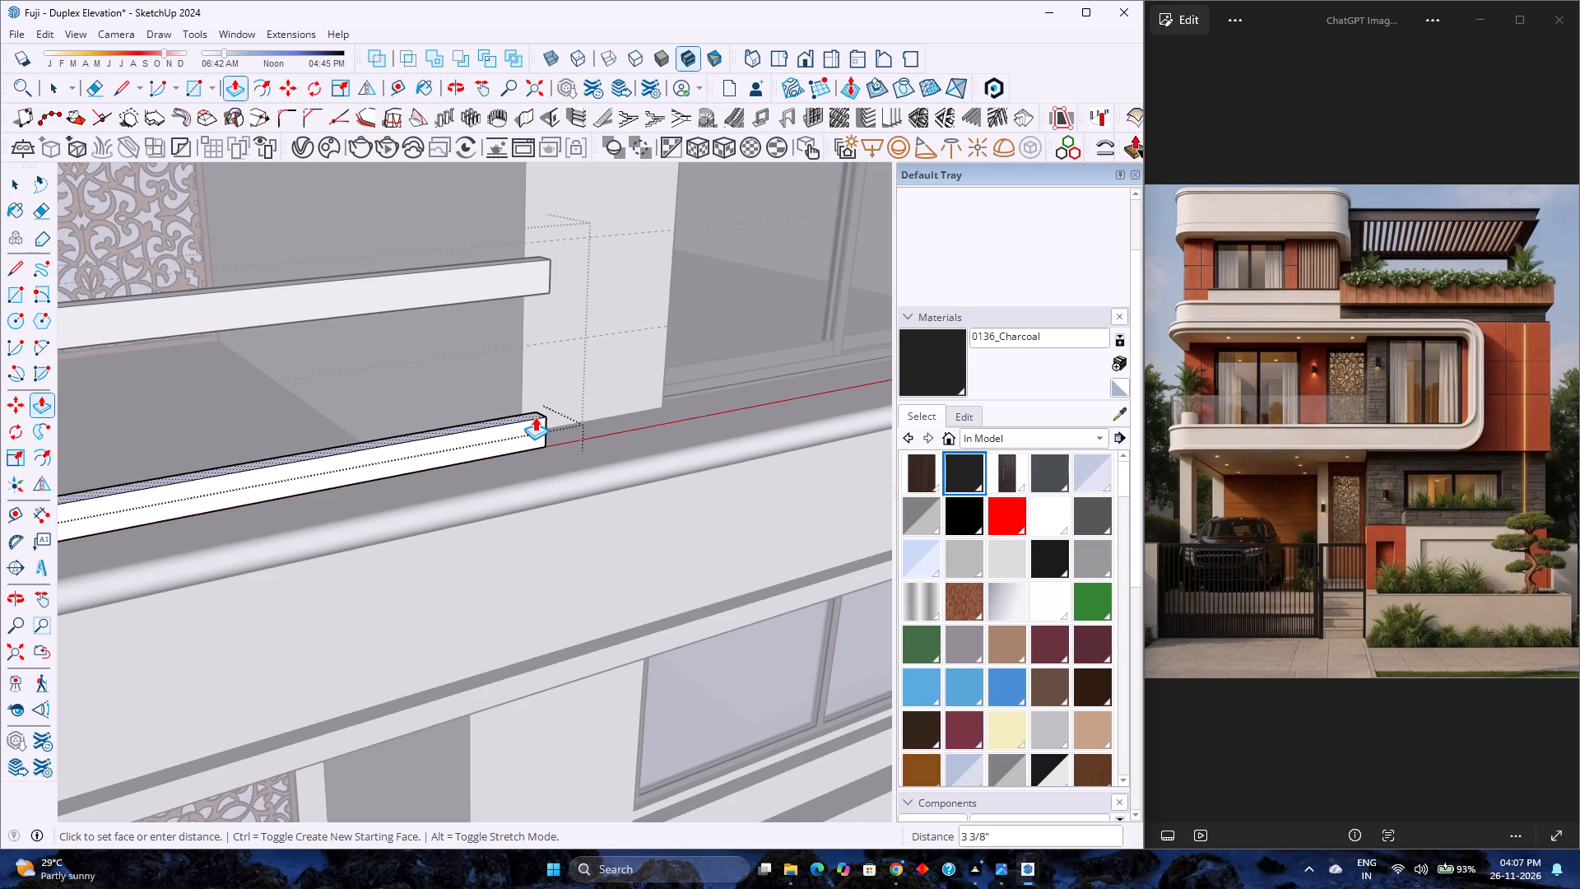
{"action": "scroll", "coordinate": [535, 417], "scroll_direction": "up", "scroll_amount": 2}
{"action": "middle_click_drag", "start_coordinate": [535, 418], "coordinate": [602, 487]}
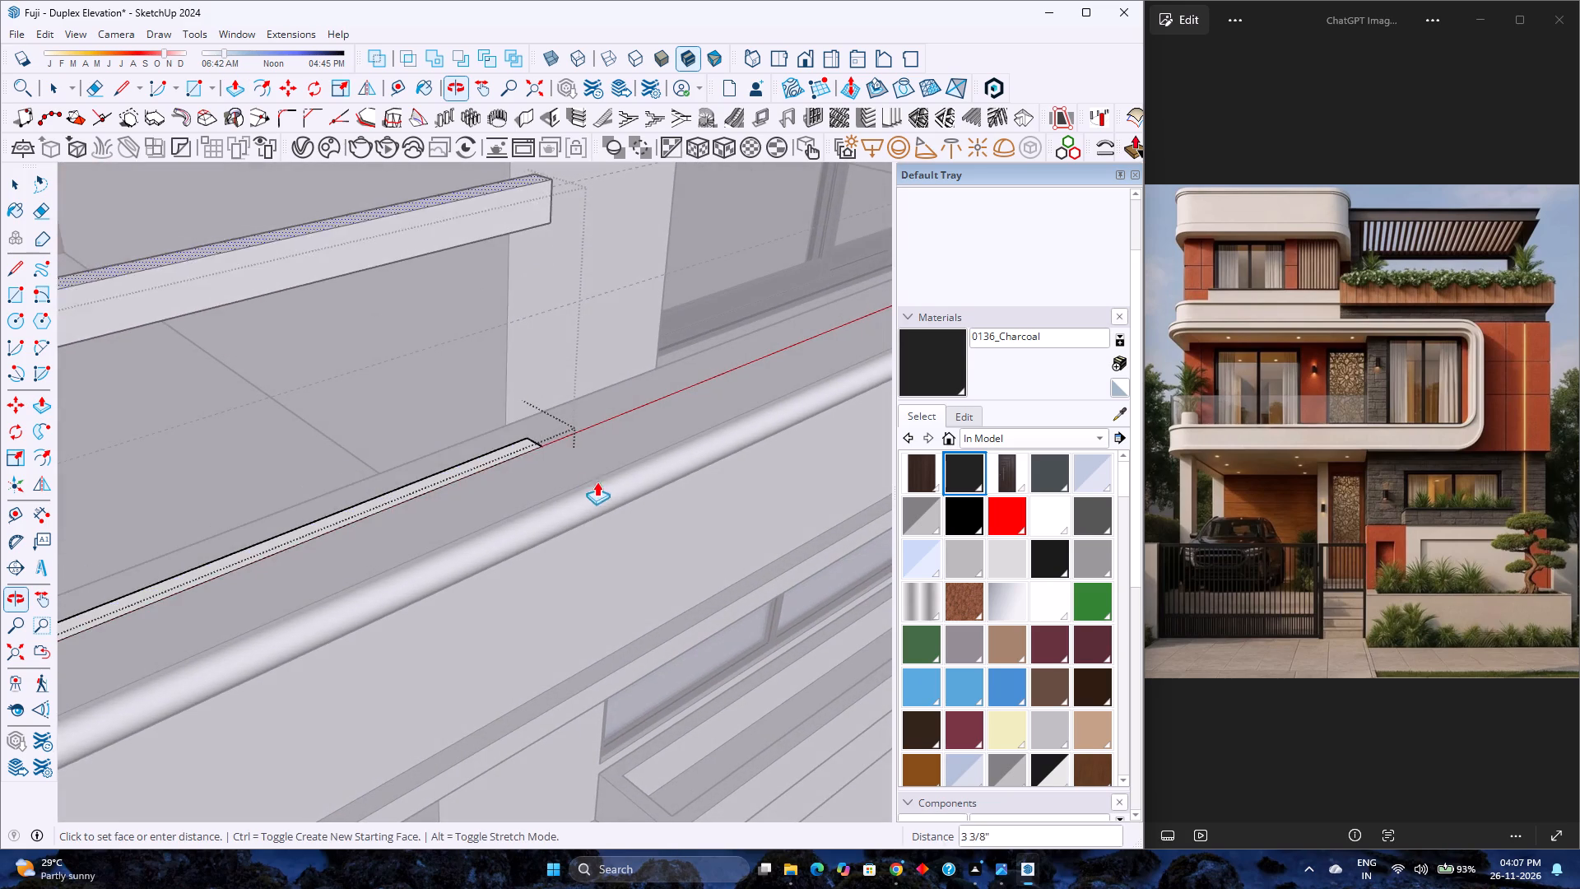
{"action": "type", "text": "1.5"}
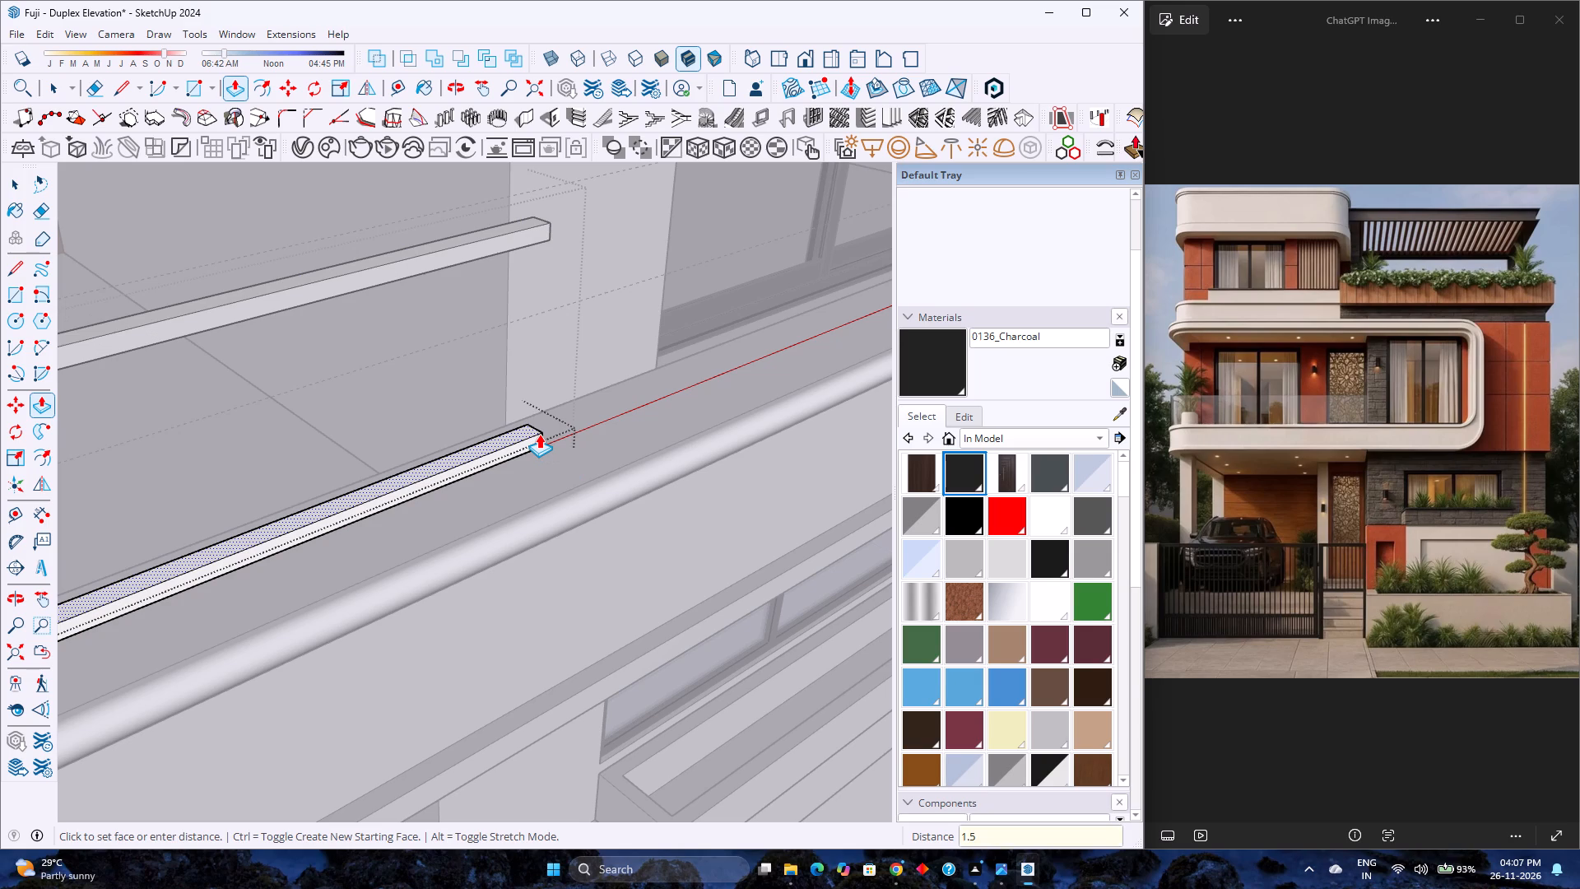
{"action": "key", "text": "Return"}
{"action": "scroll", "coordinate": [539, 434], "scroll_direction": "down", "scroll_amount": 3}
{"action": "scroll", "coordinate": [531, 430], "scroll_direction": "up", "scroll_amount": 4}
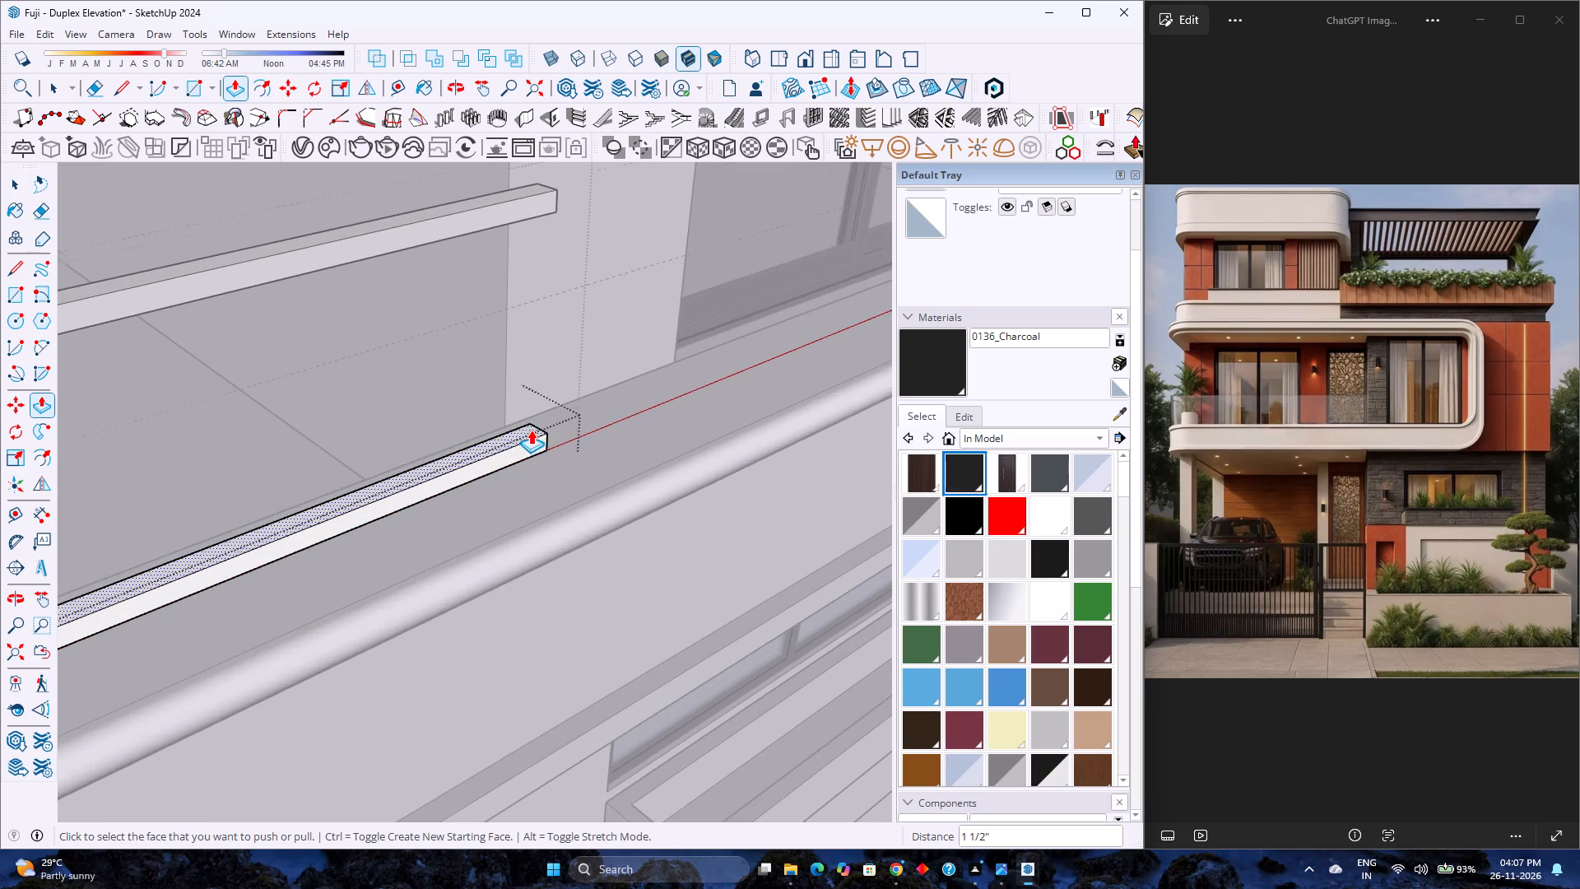
Offset the outline of the lower rail's top face inward by 0.75".
{"action": "scroll", "coordinate": [486, 439], "scroll_direction": "up", "scroll_amount": 6}
{"action": "middle_click_drag", "start_coordinate": [476, 460], "coordinate": [657, 487]}
{"action": "scroll", "coordinate": [570, 474], "scroll_direction": "down", "scroll_amount": 3}
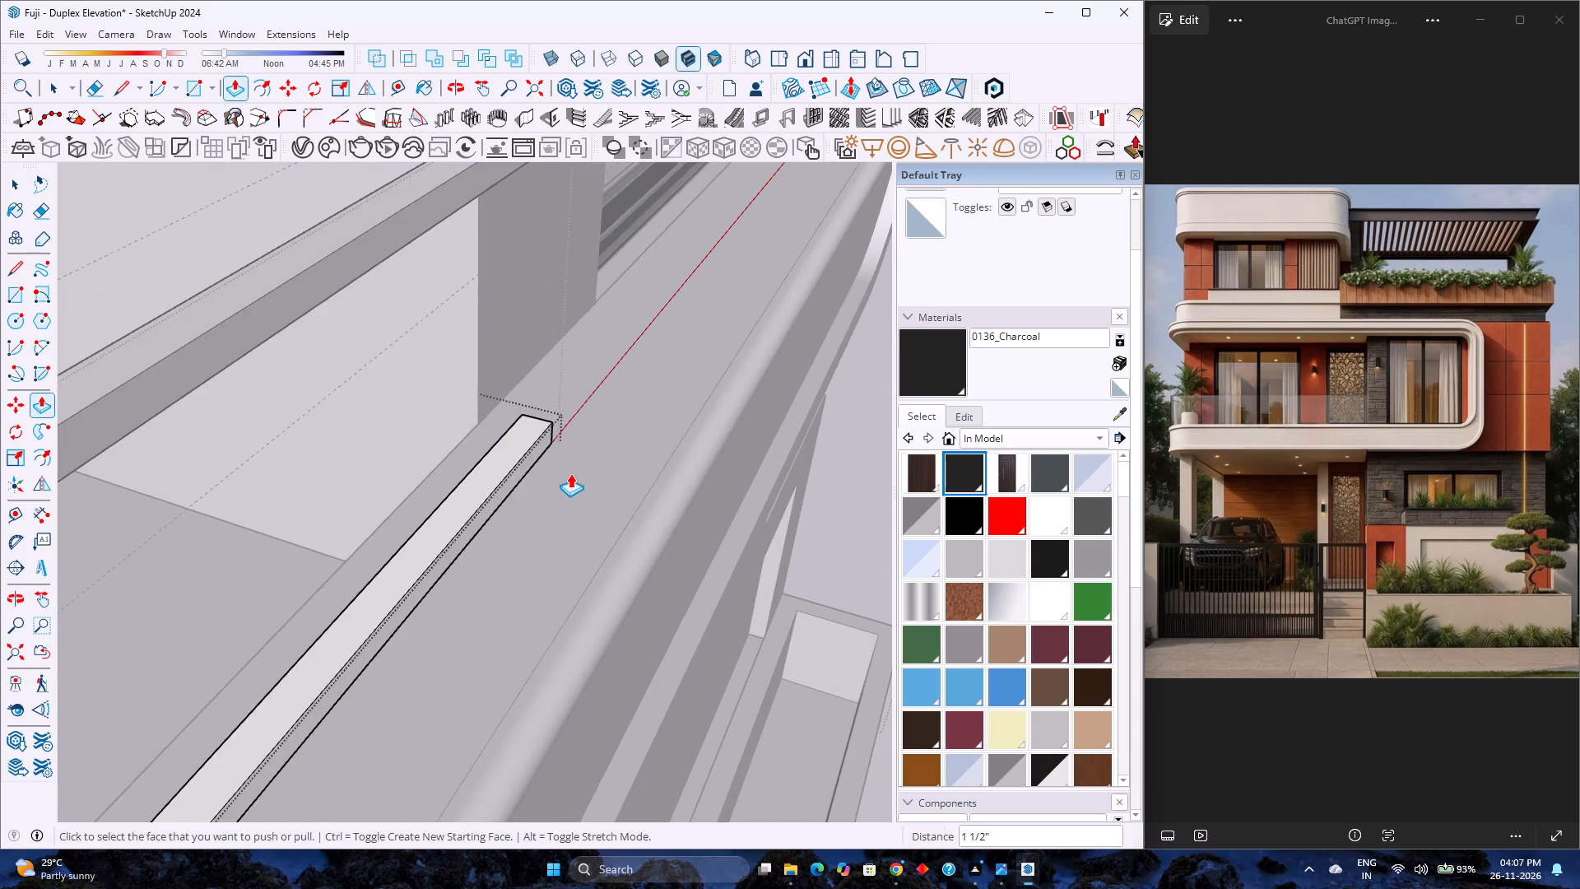
{"action": "scroll", "coordinate": [570, 473], "scroll_direction": "down", "scroll_amount": 9}
{"action": "key", "text": "space"}
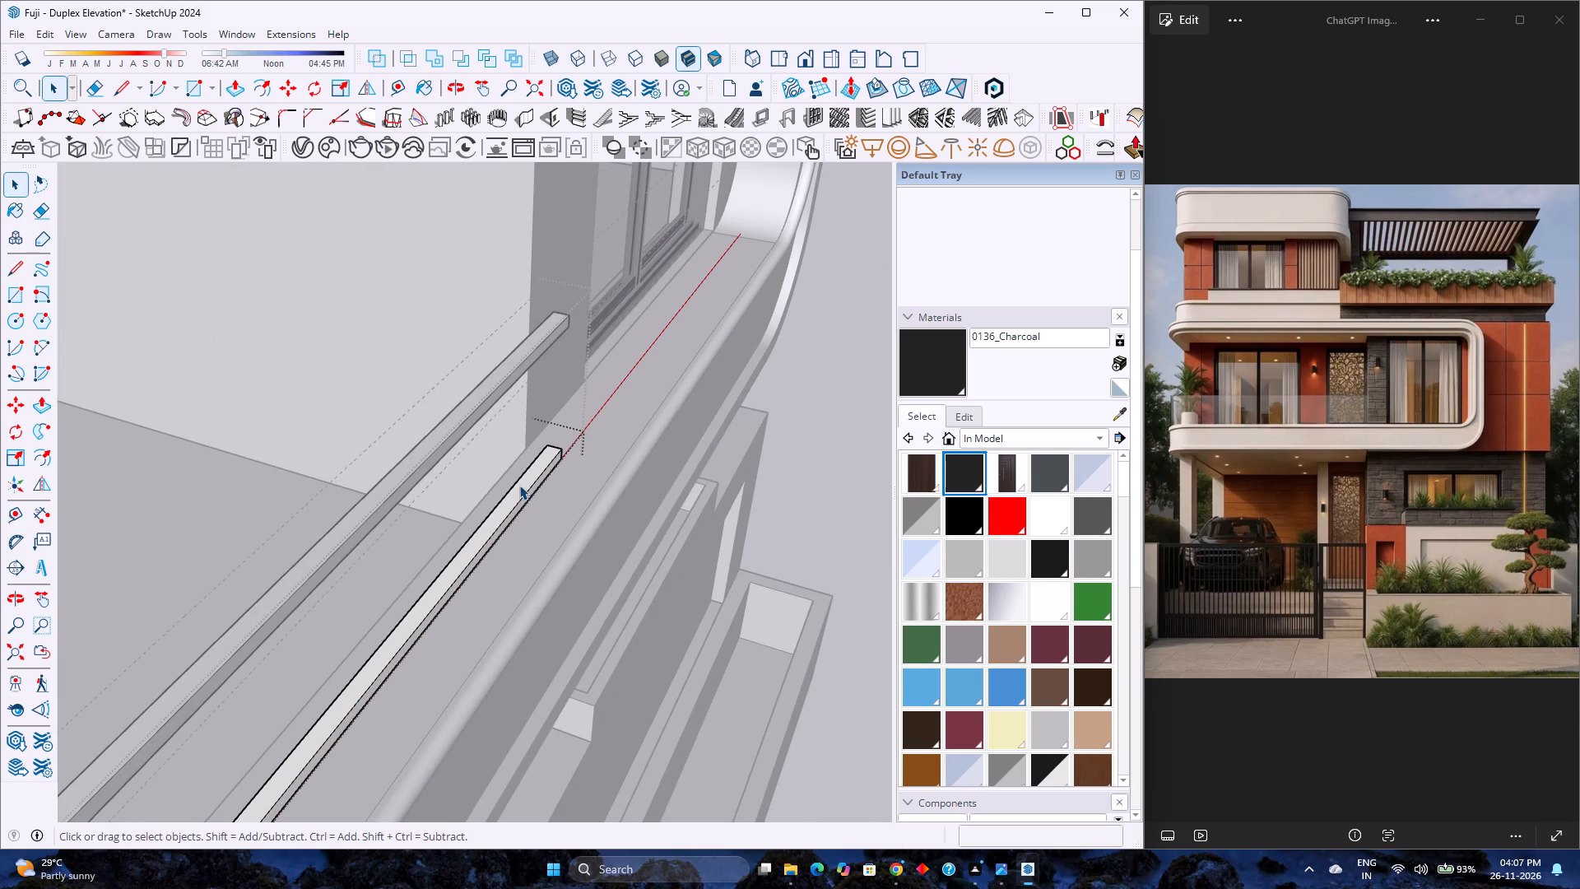
{"action": "left_click", "coordinate": [519, 485]}
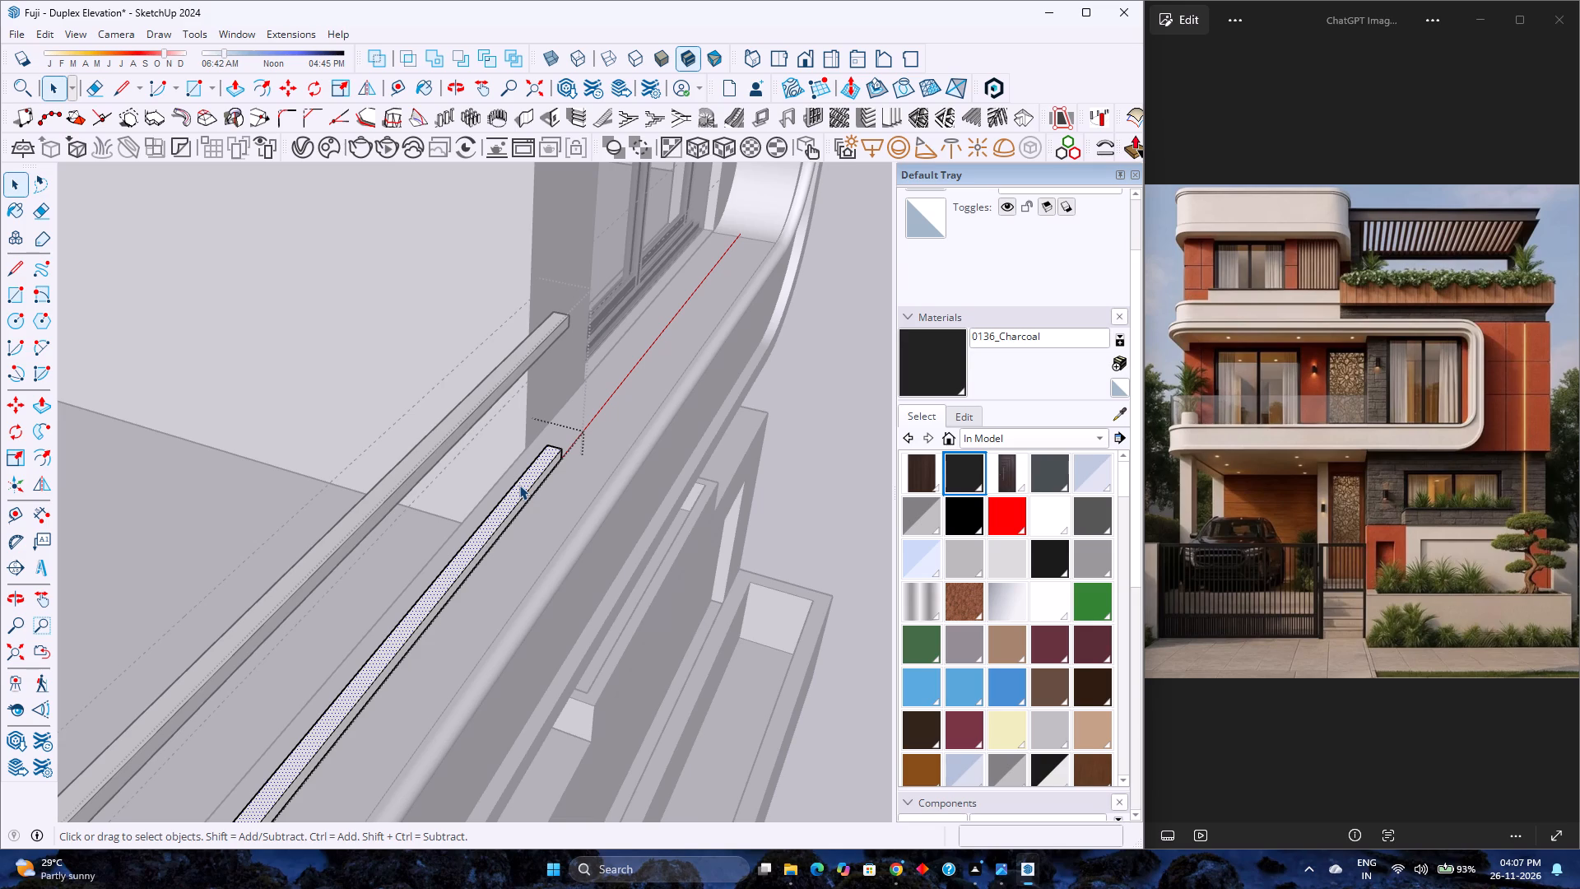
{"action": "scroll", "coordinate": [519, 485], "scroll_direction": "up", "scroll_amount": 3}
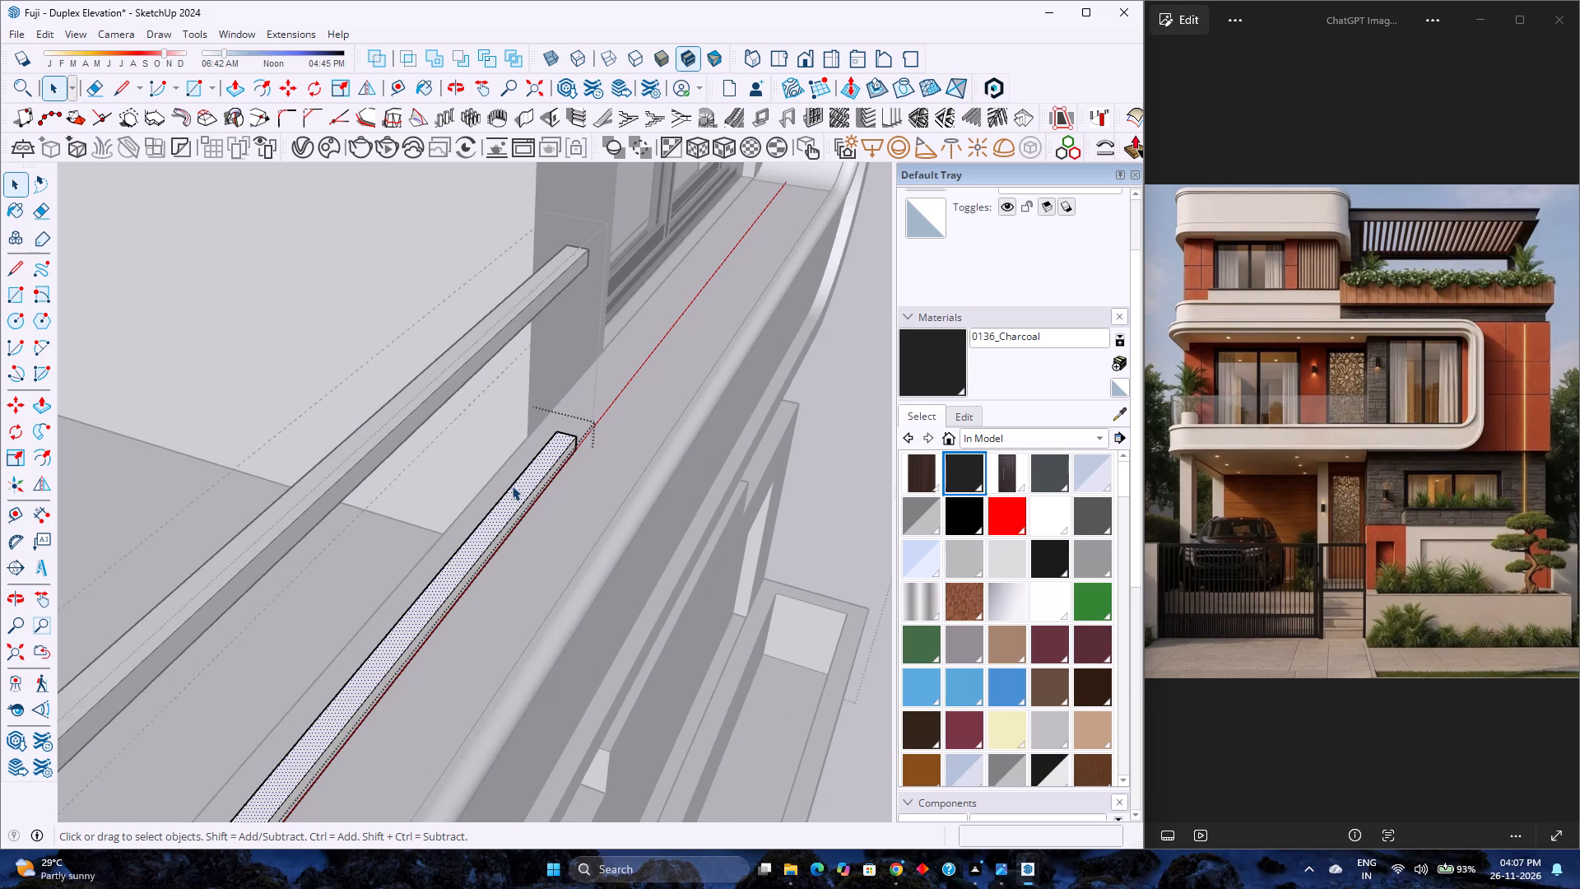
{"action": "left_click", "coordinate": [255, 94]}
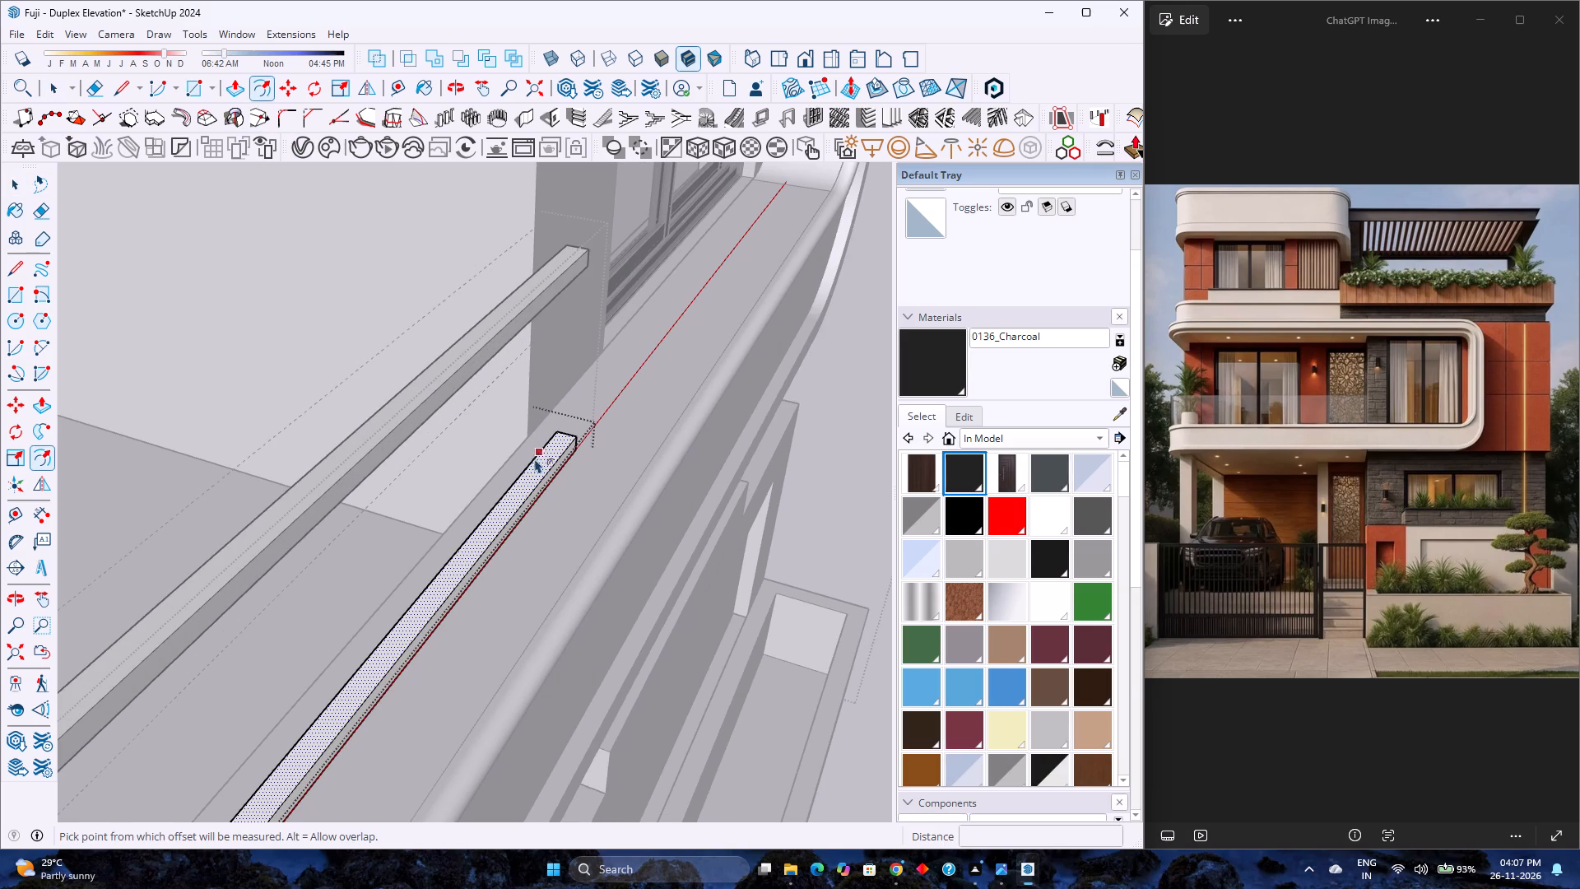
{"action": "left_click", "coordinate": [513, 480]}
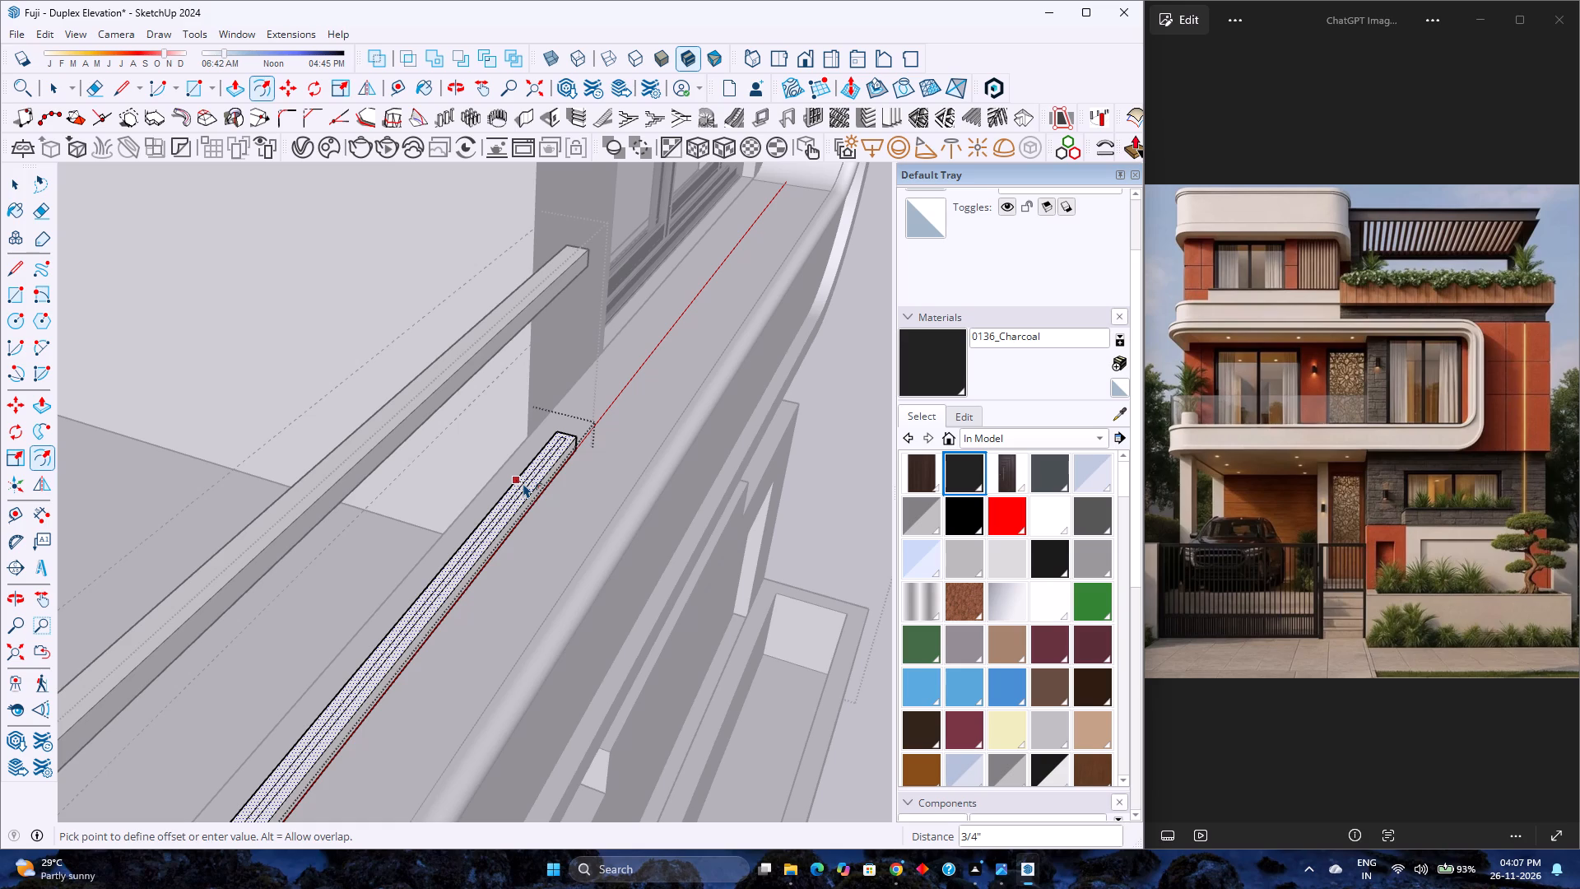
{"action": "type", "text": "0."}
{"action": "key", "text": "7"}
{"action": "key", "text": "5"}
{"action": "key", "text": "Return"}
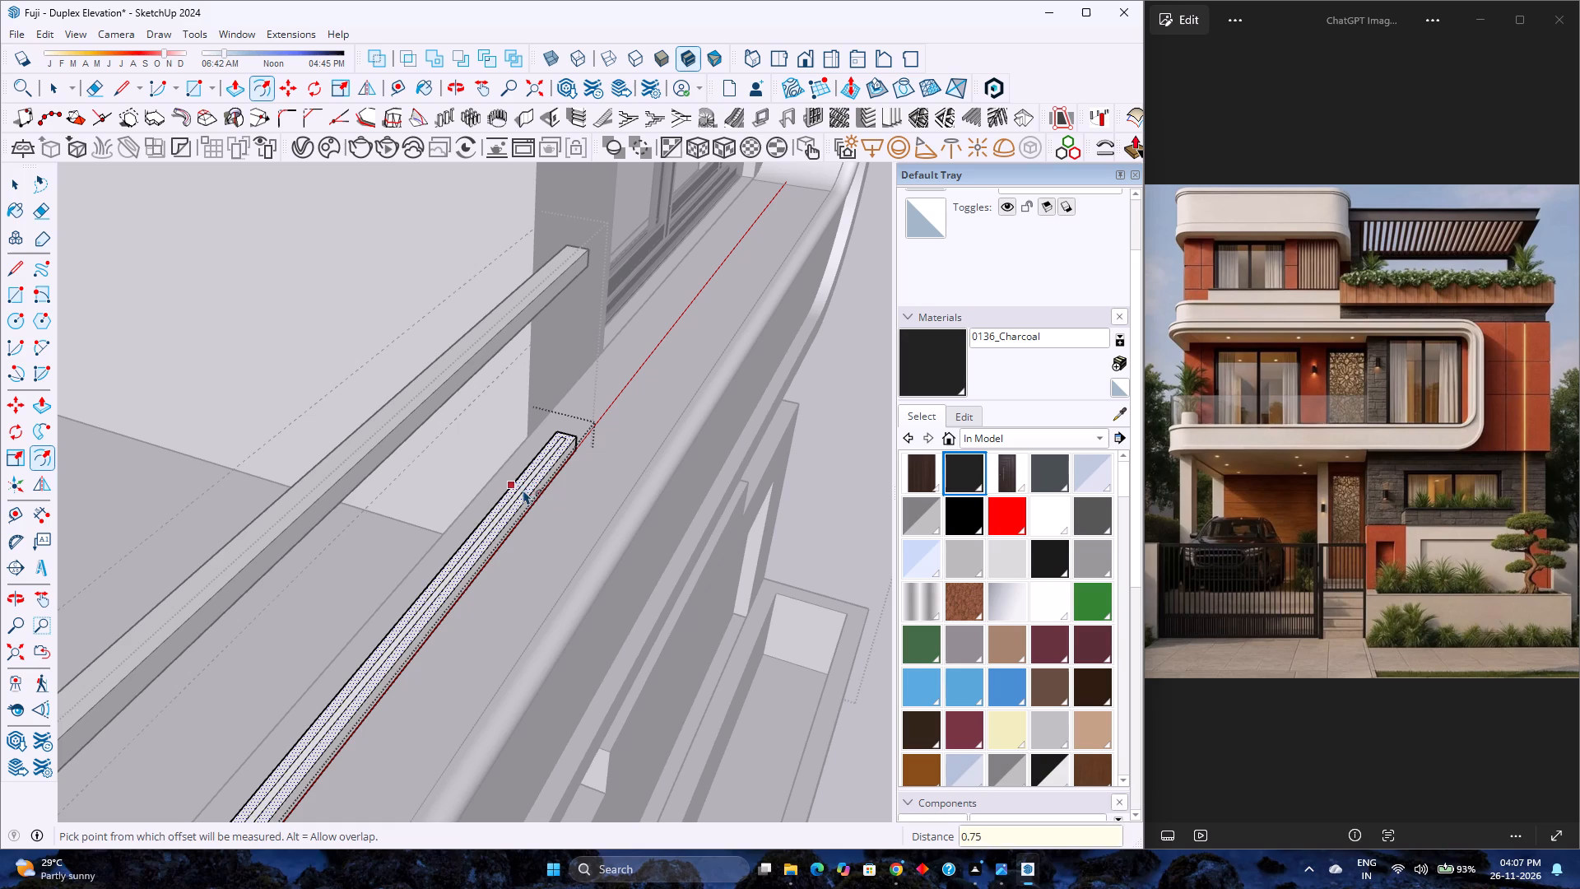
Push the narrow inner face on the lower rail's top down 0.25" to form a groove.
{"action": "scroll", "coordinate": [523, 490], "scroll_direction": "up", "scroll_amount": 7}
{"action": "key", "text": "space"}
{"action": "left_click", "coordinate": [522, 481]}
{"action": "scroll", "coordinate": [522, 482], "scroll_direction": "up", "scroll_amount": 4}
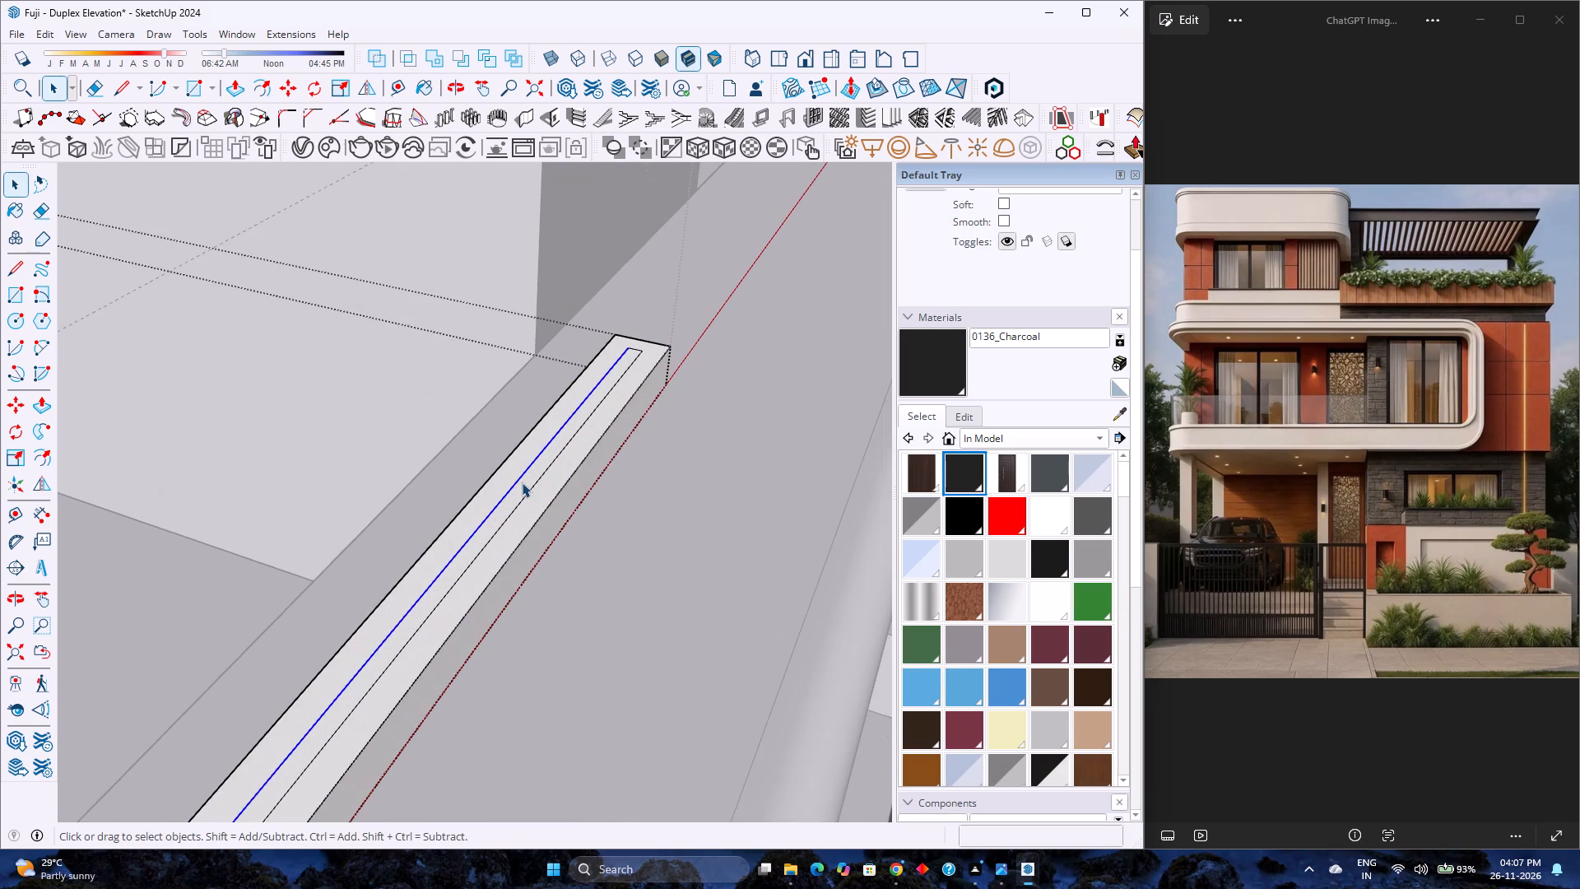
{"action": "left_click", "coordinate": [522, 482]}
{"action": "key", "text": "p"}
{"action": "left_click", "coordinate": [523, 488]}
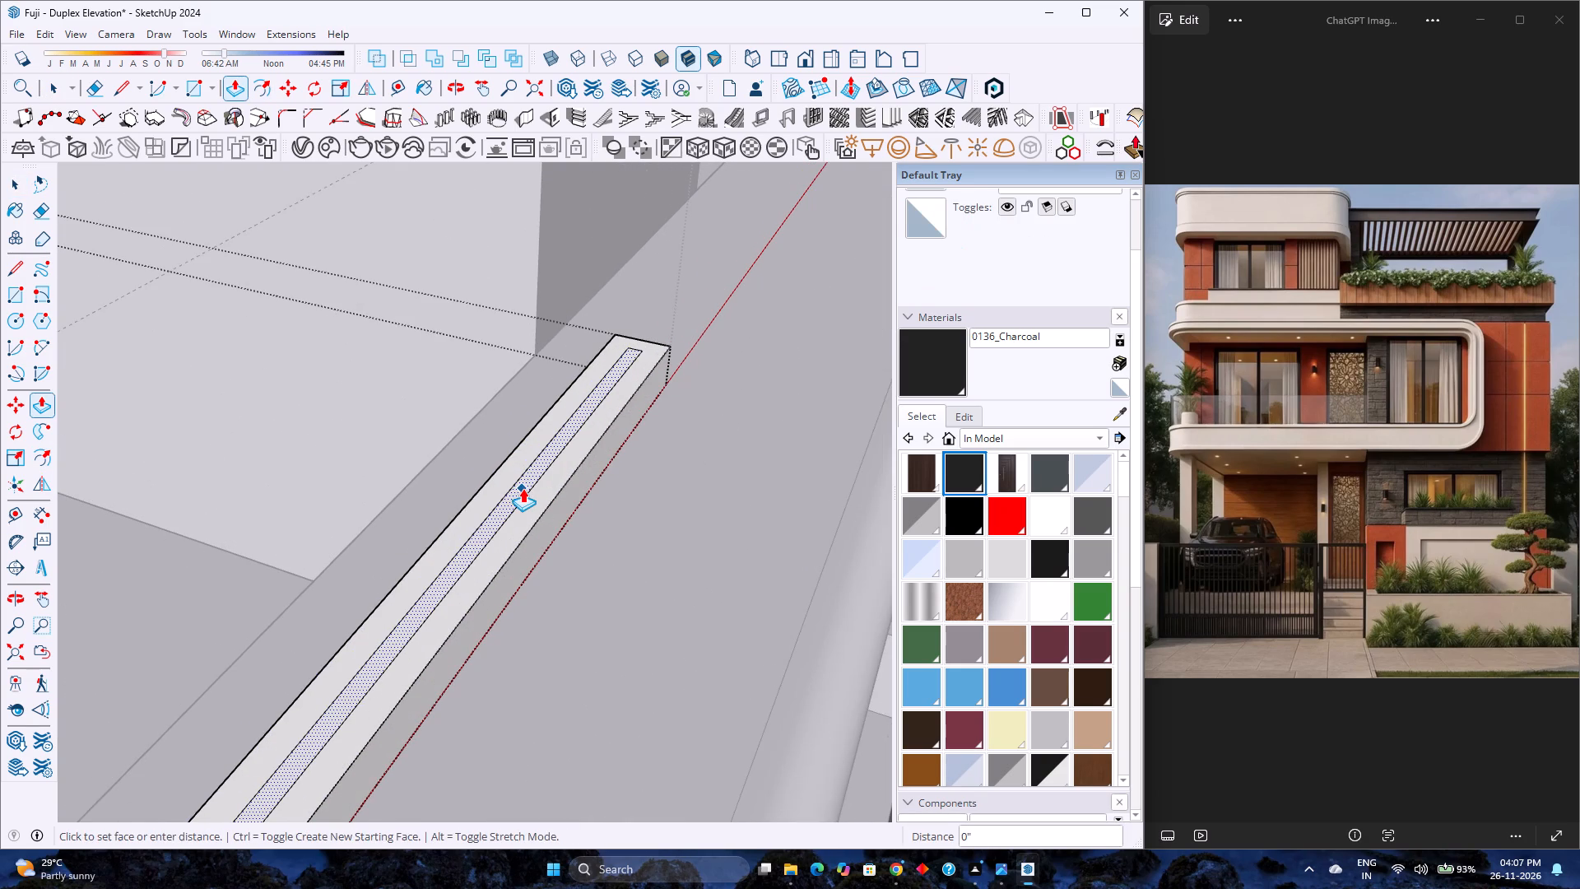
{"action": "type", "text": "0."}
{"action": "type", "text": "25"}
{"action": "key", "text": "Return"}
{"action": "key", "text": "space"}
Copy the groove's bottom face, leave the rail component and paste the face beside the lower rail.
{"action": "left_click", "coordinate": [524, 484]}
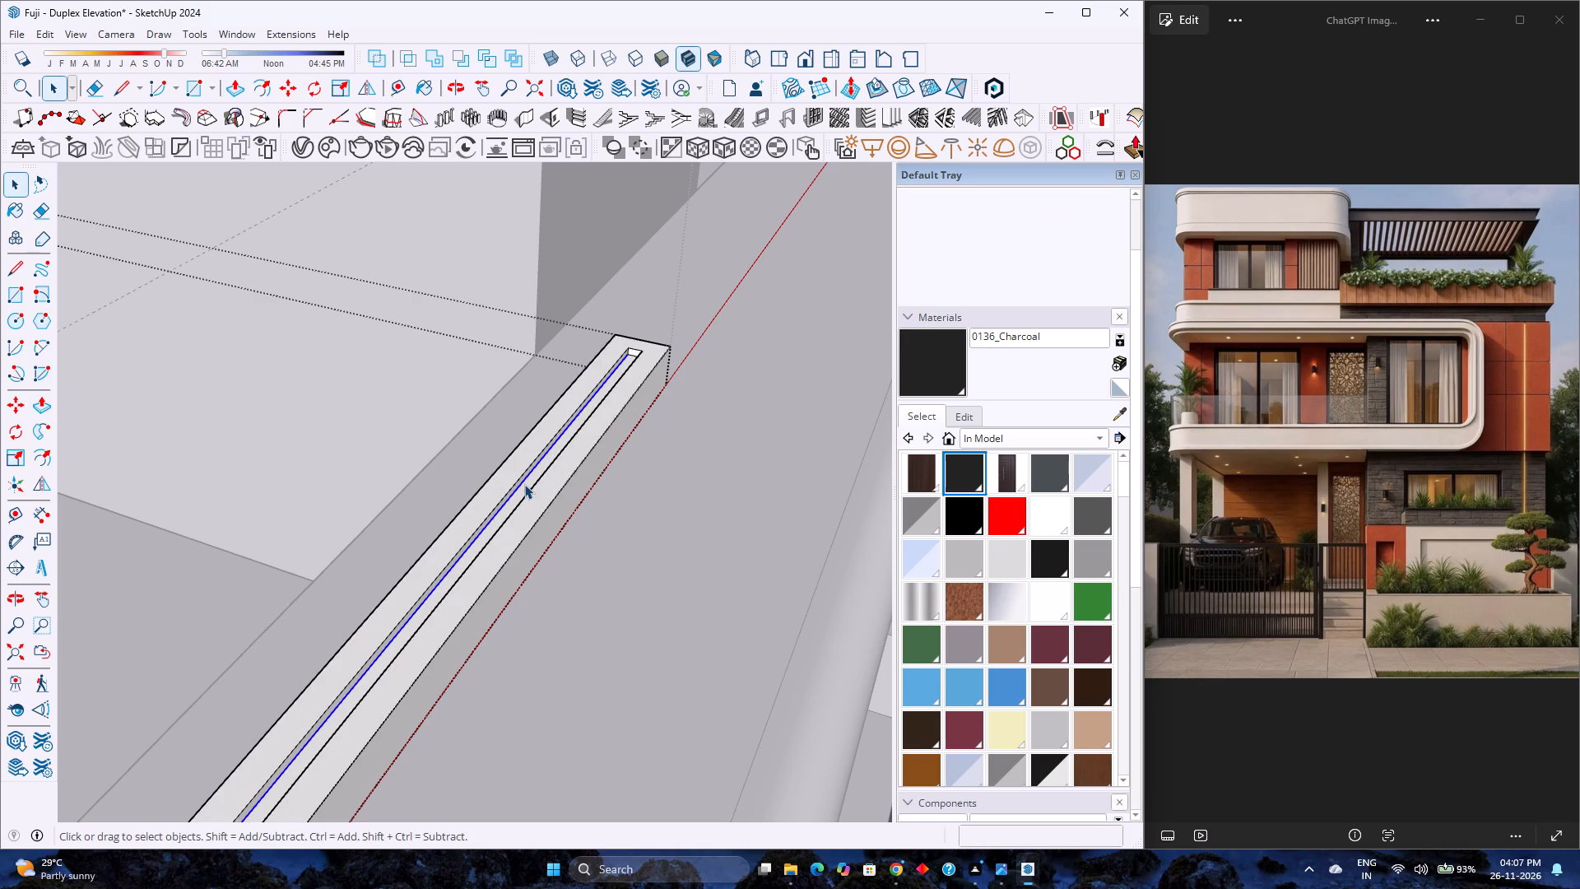
{"action": "scroll", "coordinate": [524, 485], "scroll_direction": "up", "scroll_amount": 3}
{"action": "middle_click_drag", "start_coordinate": [524, 488], "coordinate": [569, 478]}
{"action": "left_click", "coordinate": [531, 480]}
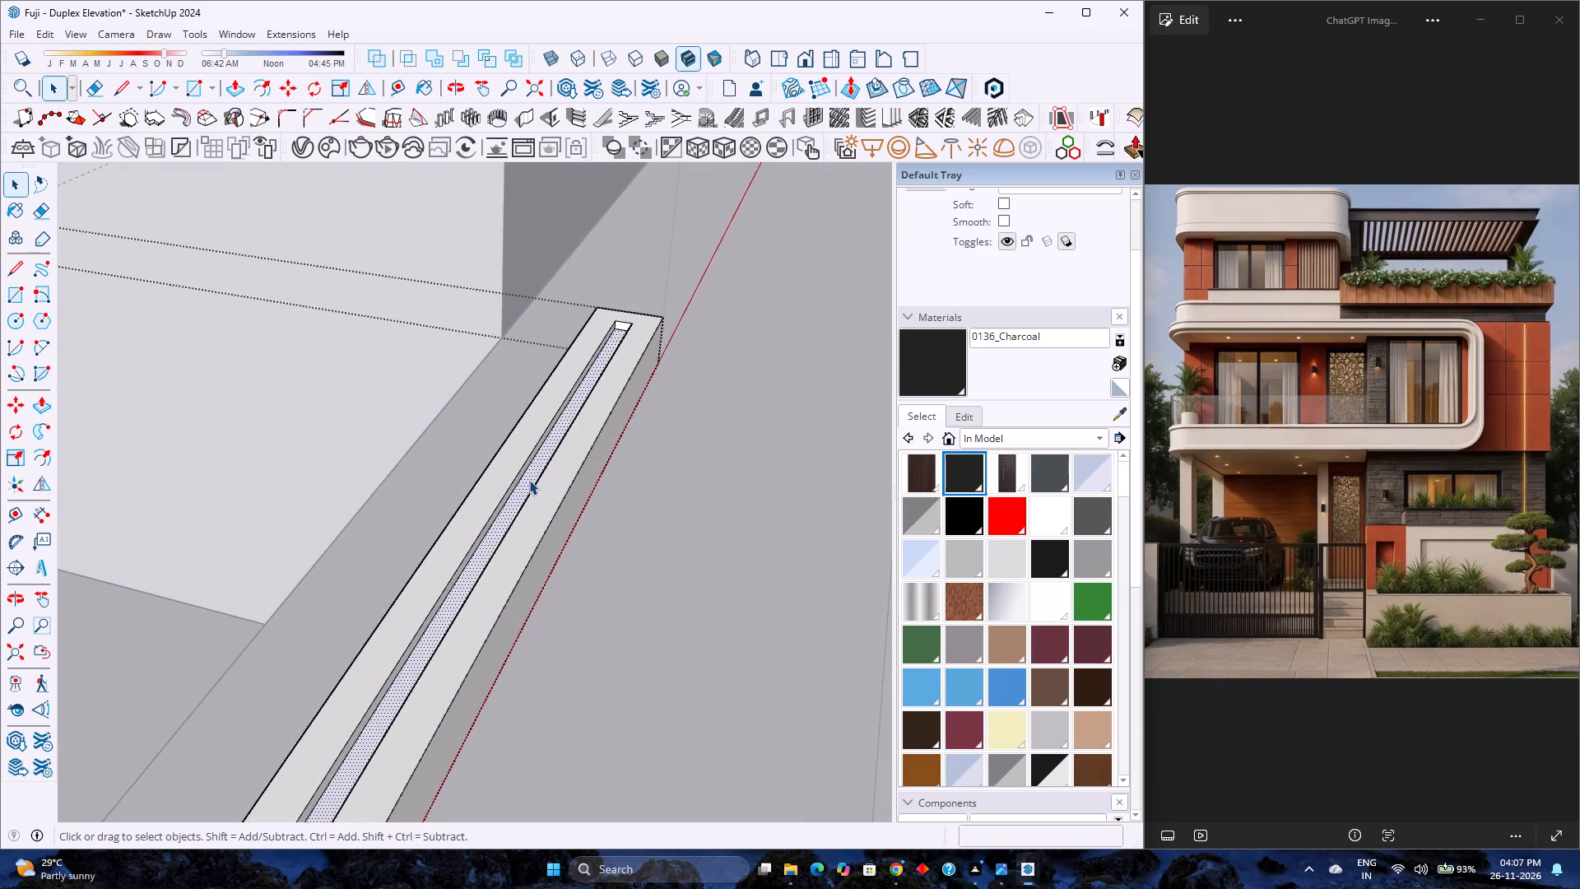
{"action": "key", "text": "ctrl+c"}
{"action": "key", "text": "Escape"}
{"action": "left_click", "coordinate": [527, 493]}
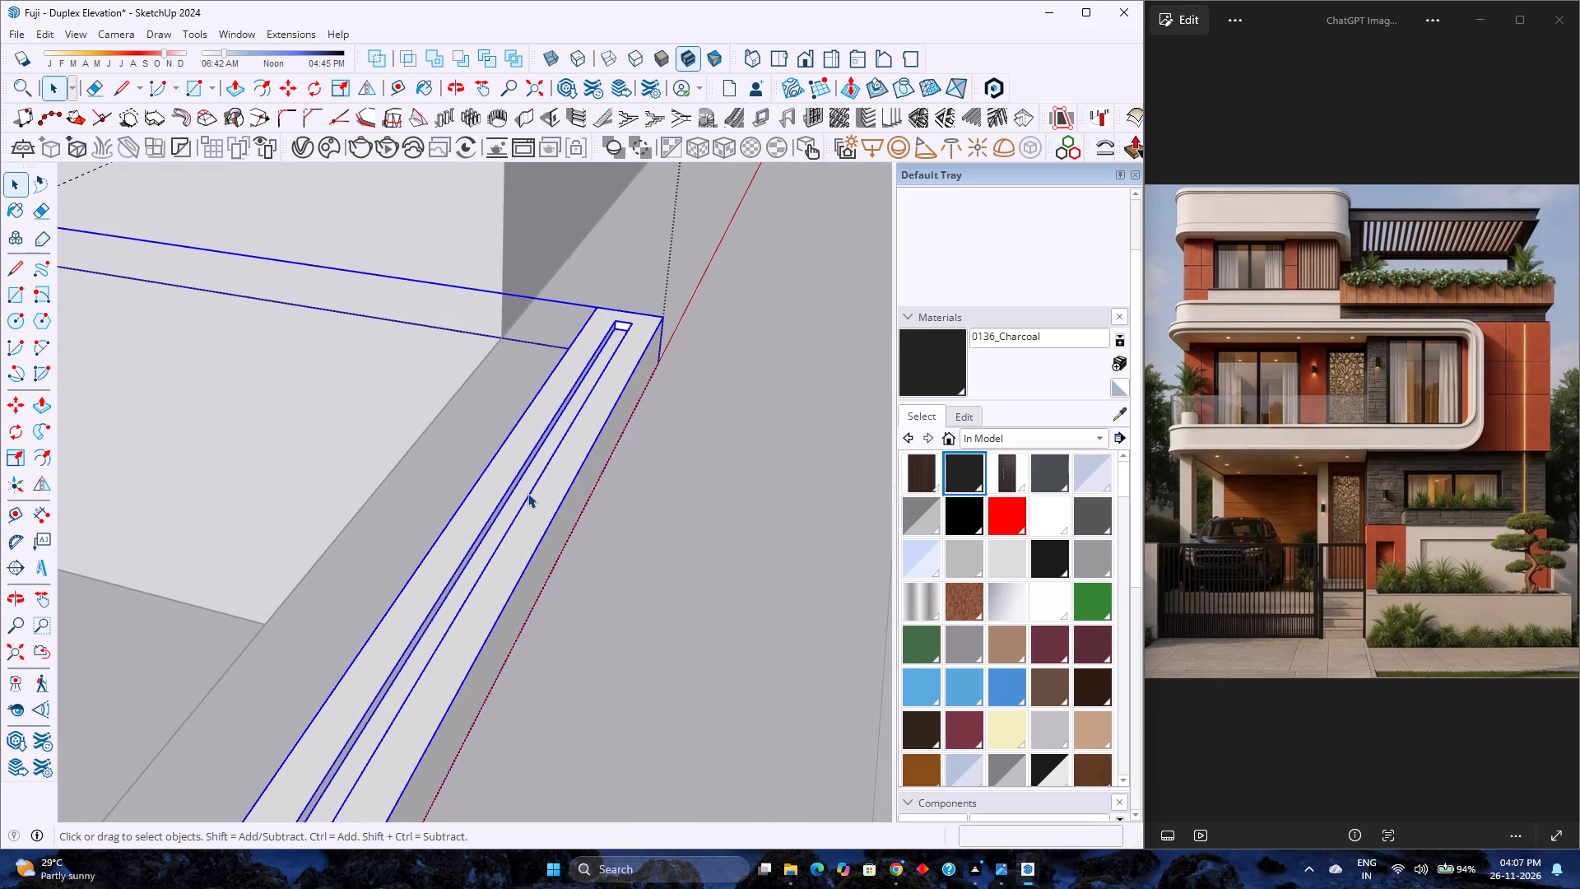
{"action": "scroll", "coordinate": [522, 490], "scroll_direction": "down", "scroll_amount": 12}
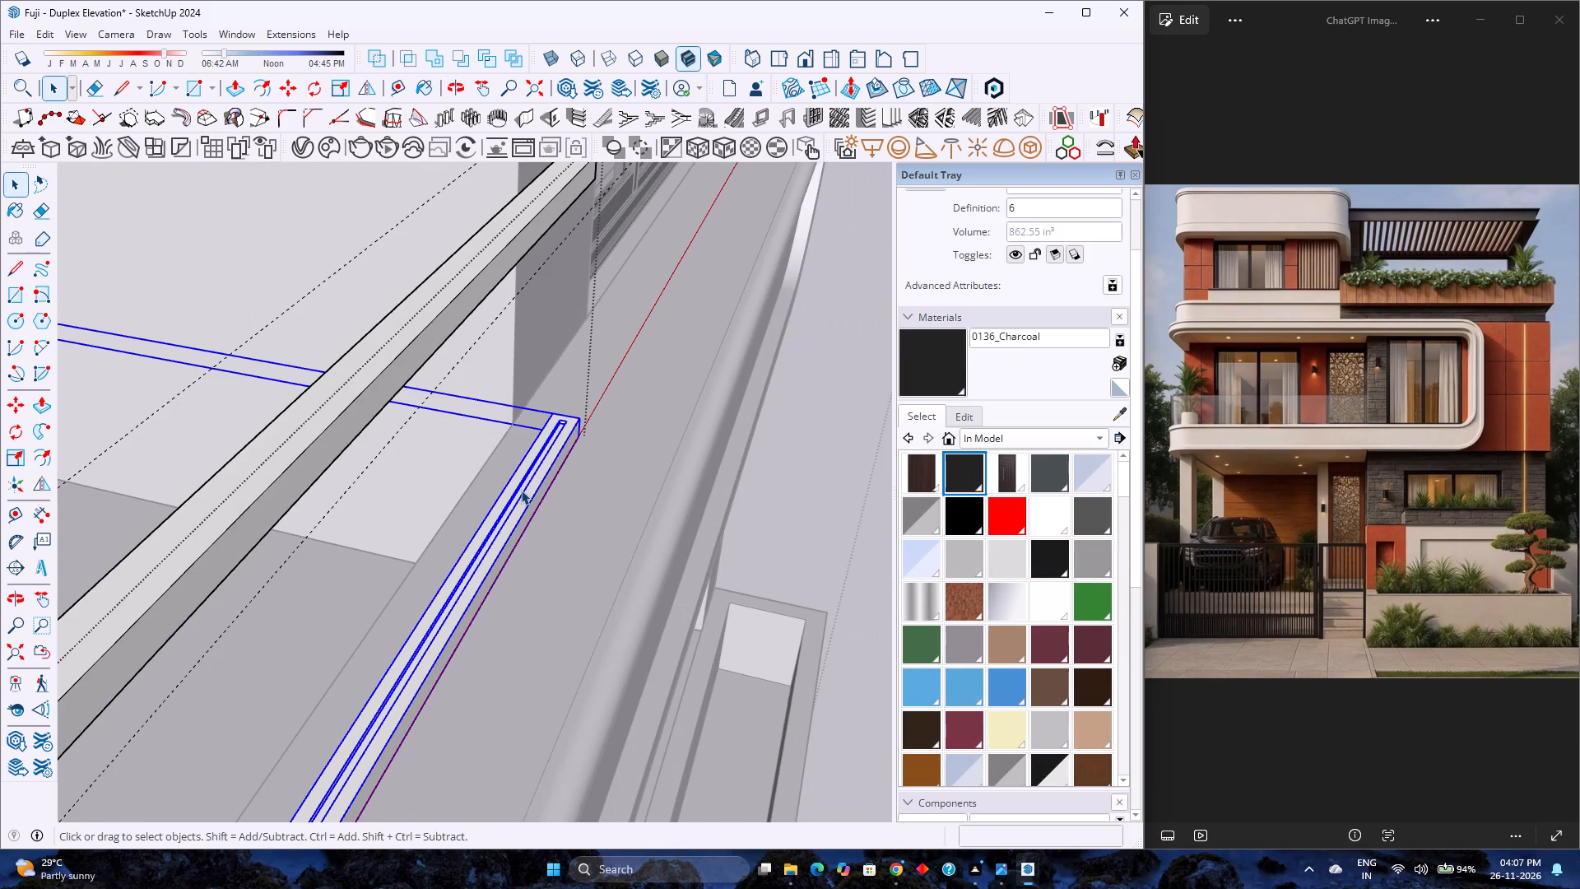
{"action": "key", "text": "ctrl+v"}
{"action": "scroll", "coordinate": [527, 495], "scroll_direction": "down", "scroll_amount": 5}
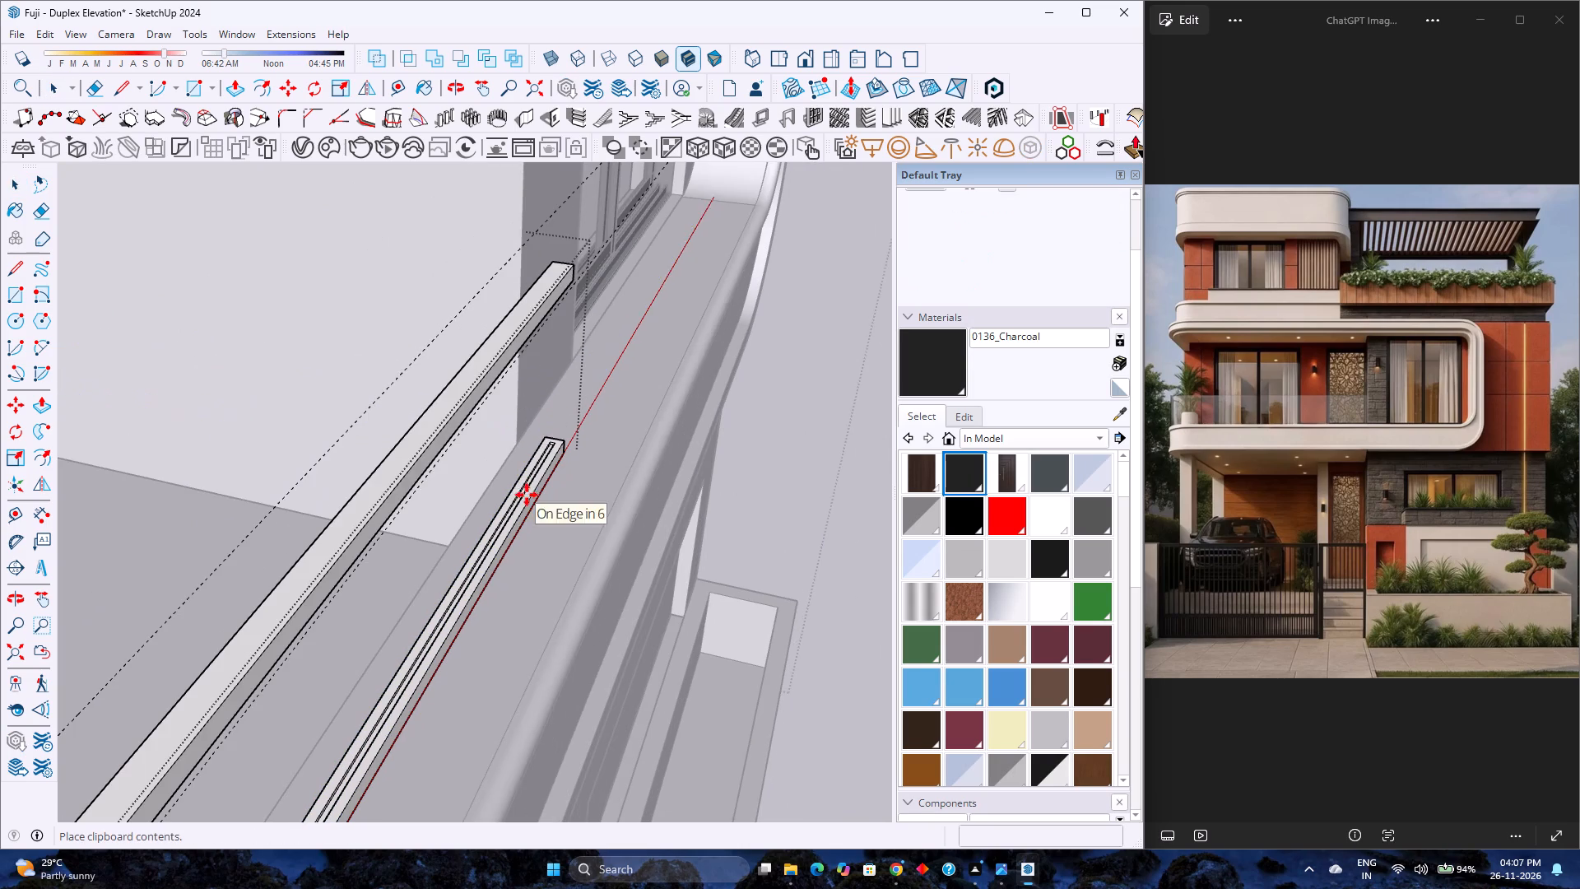
{"action": "left_click", "coordinate": [489, 578]}
{"action": "scroll", "coordinate": [673, 293], "scroll_direction": "down", "scroll_amount": 1}
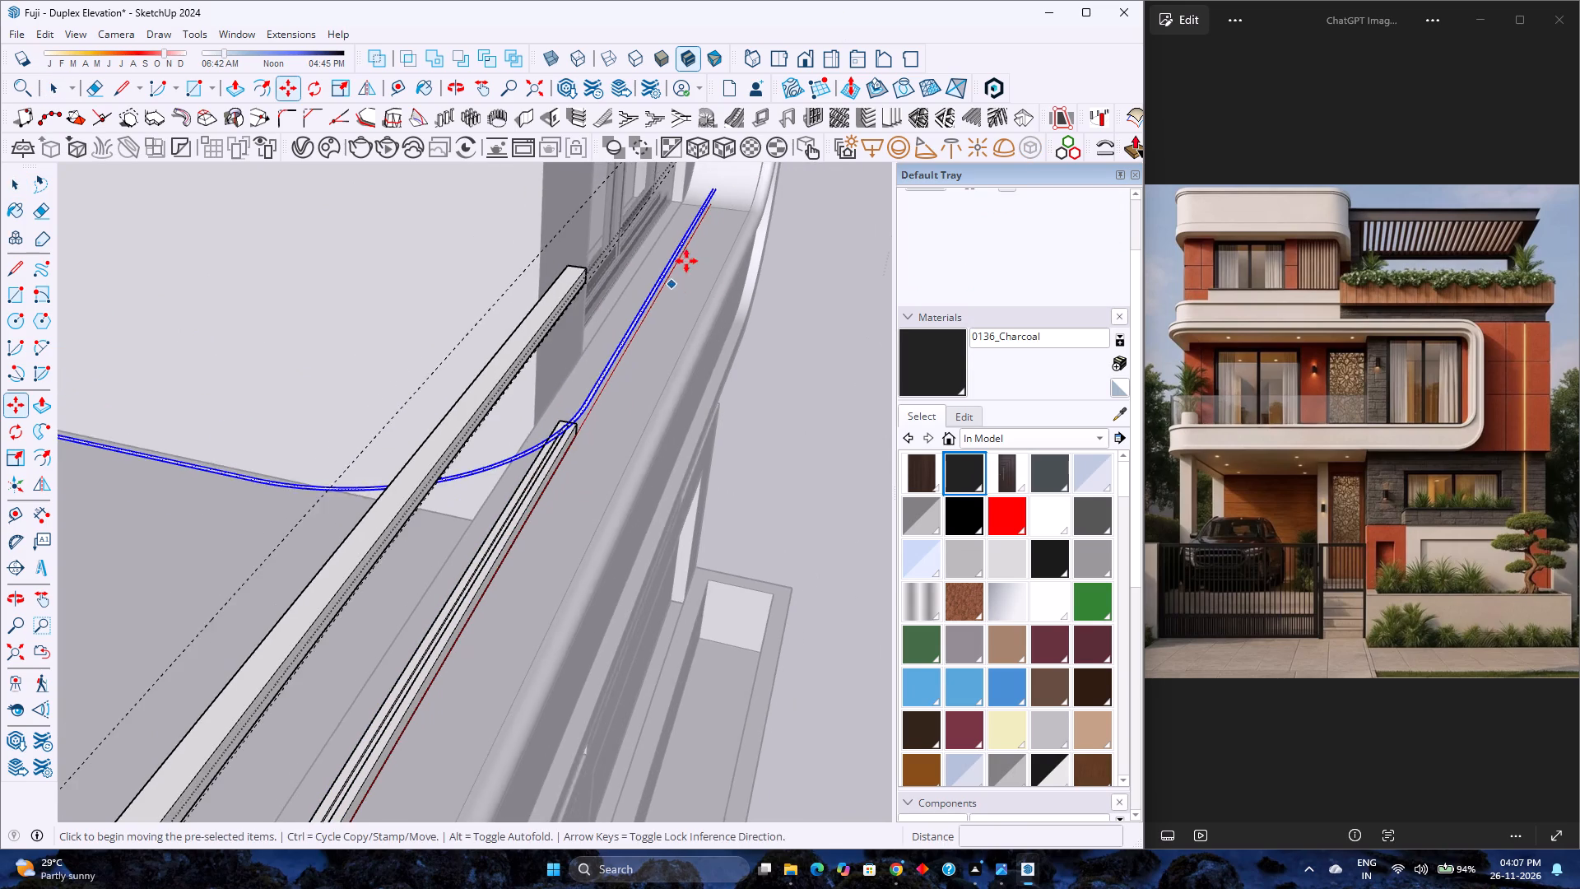
Move the pasted strip face into the lower rail's groove, matching its end corner to the groove's bottom corner.
{"action": "middle_click_drag", "start_coordinate": [688, 259], "coordinate": [493, 333]}
{"action": "scroll", "coordinate": [492, 334], "scroll_direction": "down", "scroll_amount": 7}
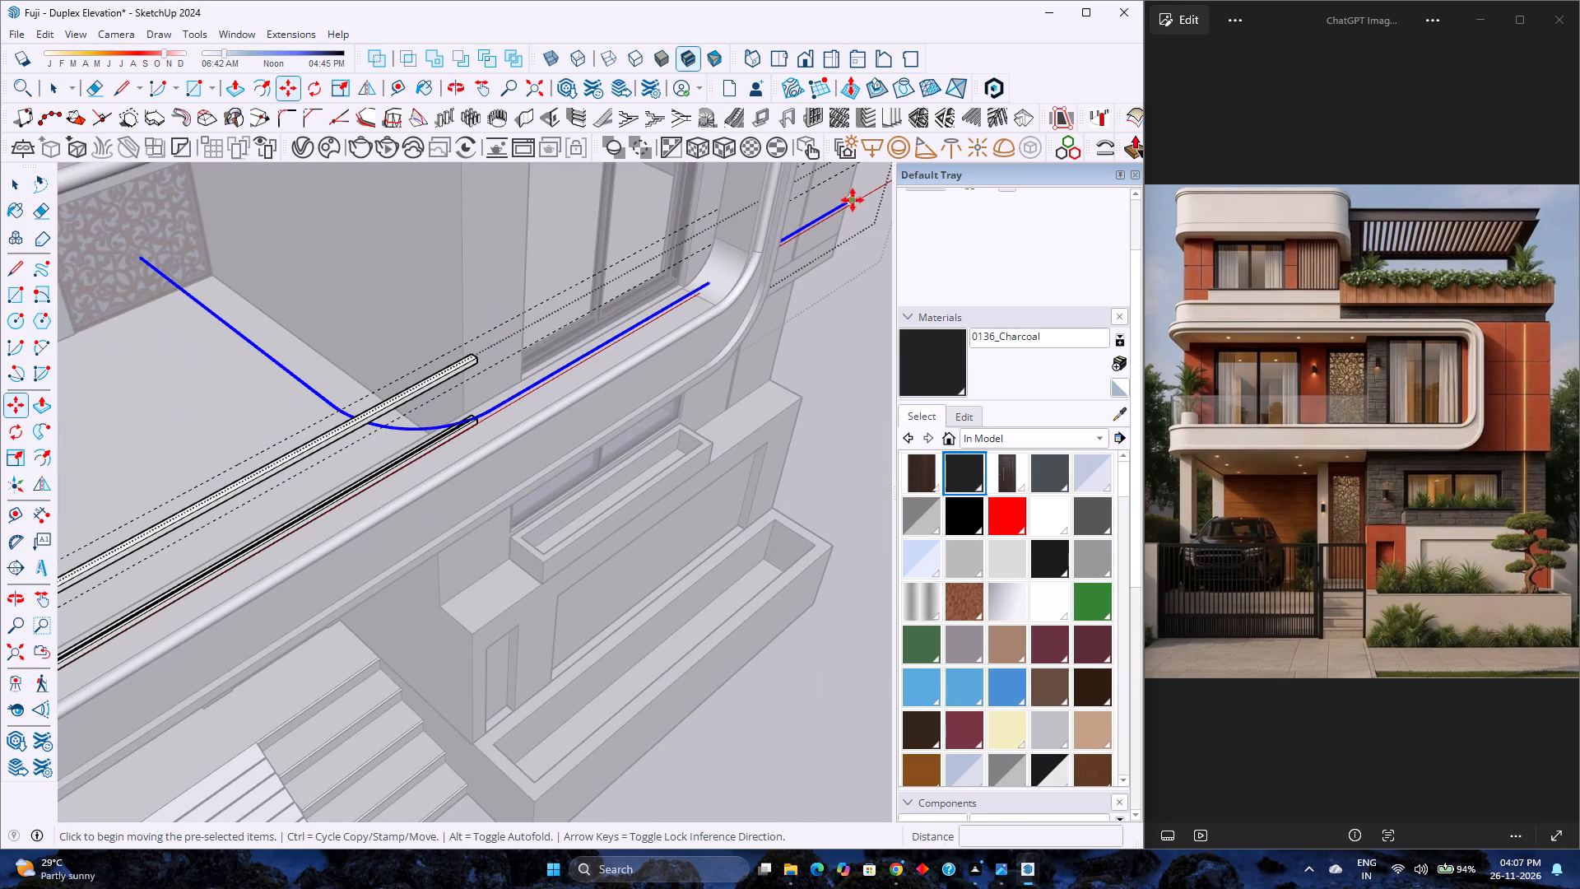
{"action": "left_click", "coordinate": [857, 197]}
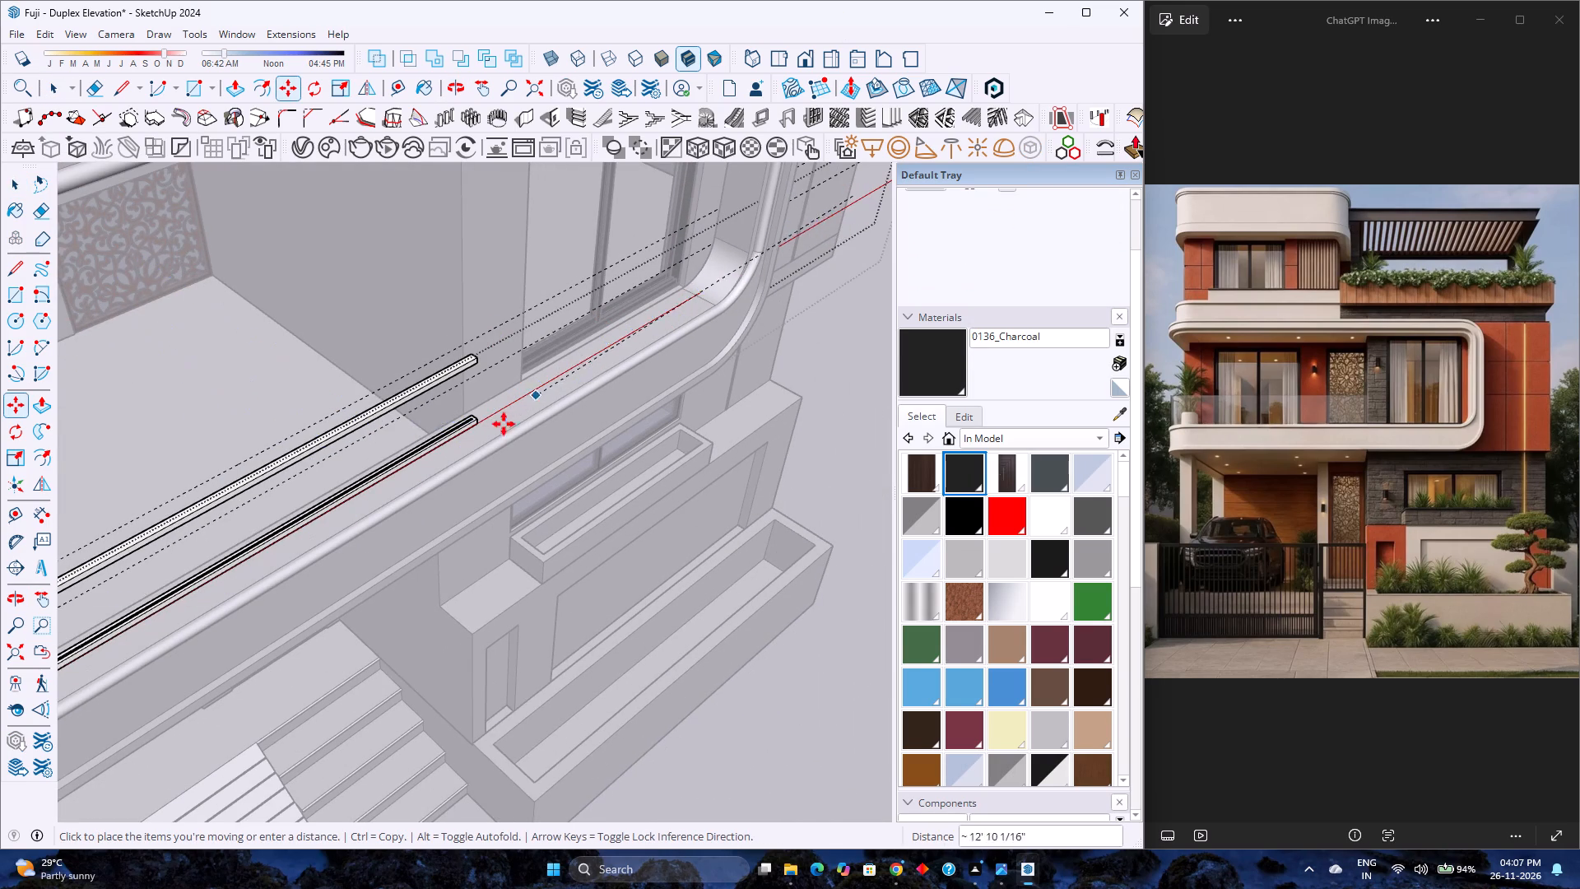
{"action": "scroll", "coordinate": [441, 418], "scroll_direction": "up", "scroll_amount": 12}
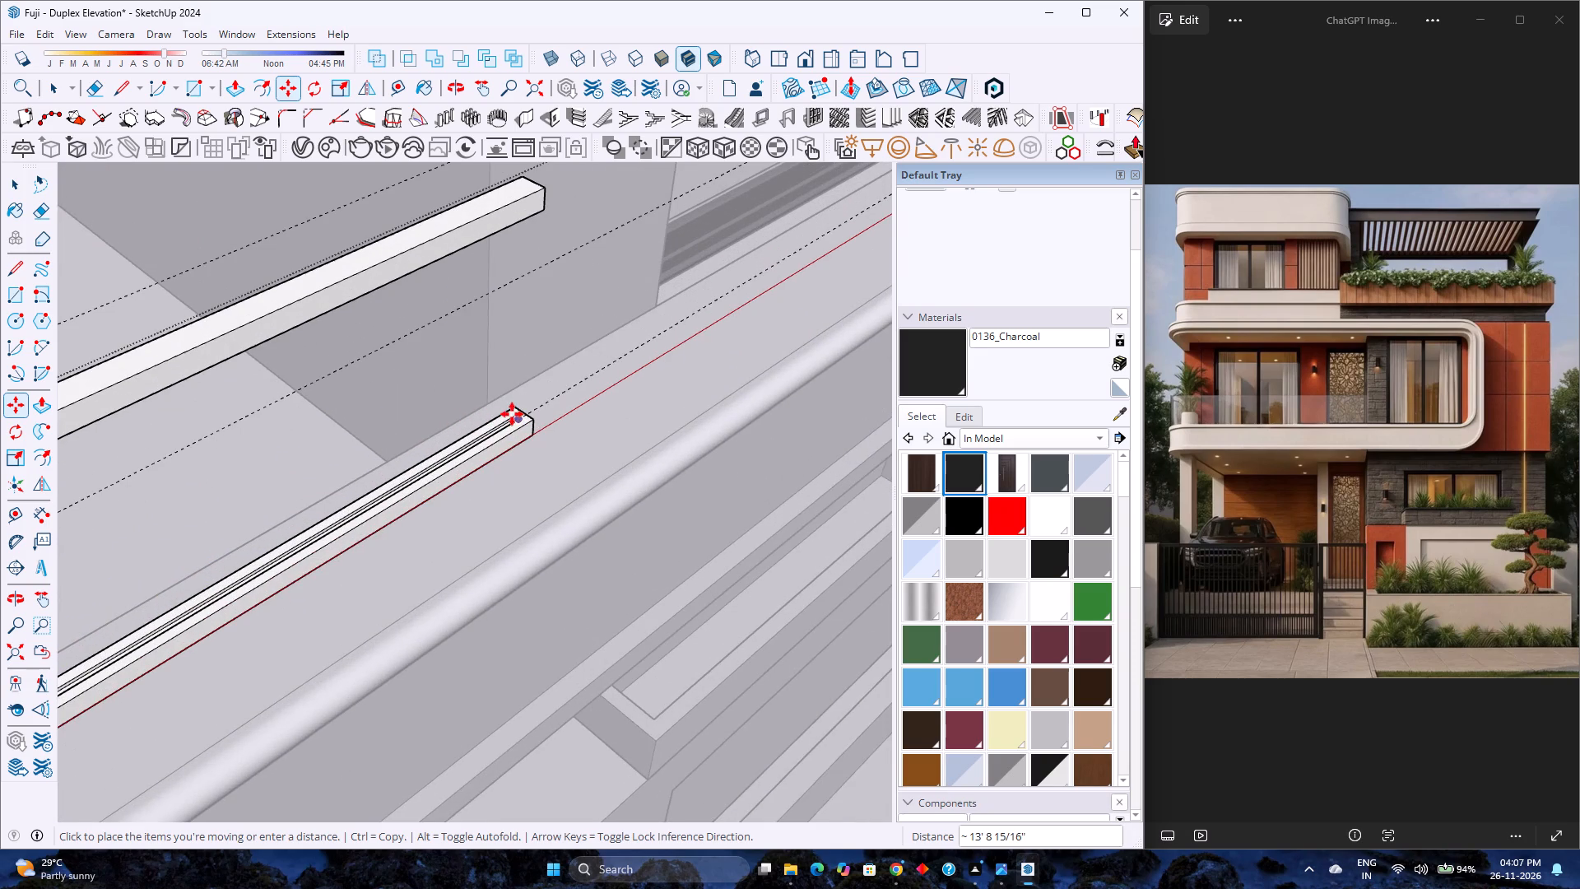
{"action": "scroll", "coordinate": [512, 414], "scroll_direction": "up", "scroll_amount": 18}
{"action": "middle_click_drag", "start_coordinate": [511, 426], "coordinate": [585, 444]}
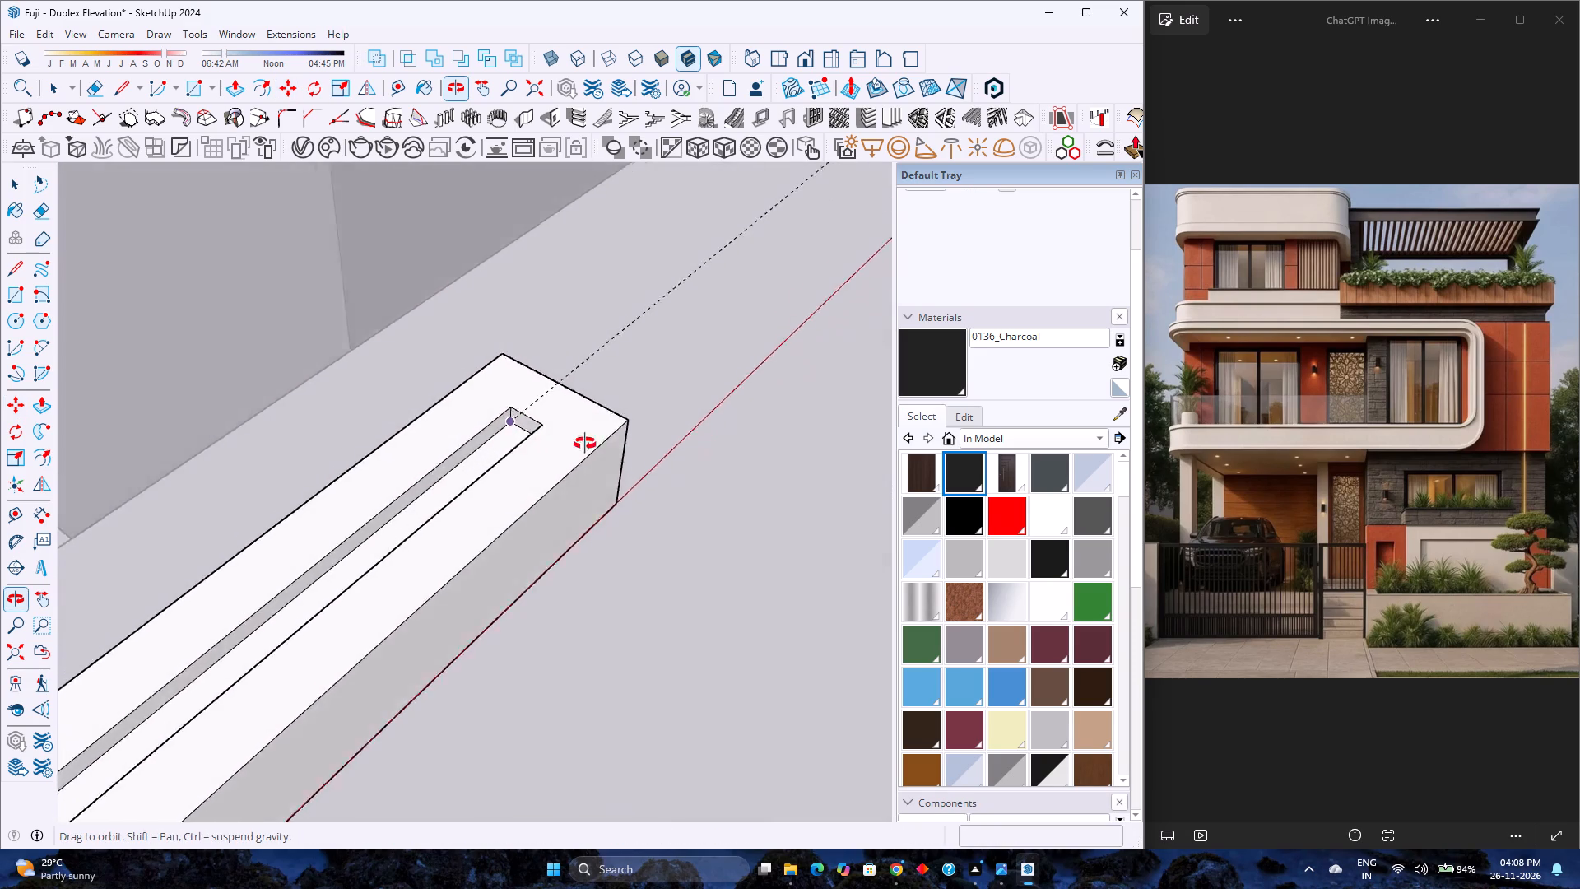
{"action": "middle_click_drag", "start_coordinate": [585, 444], "coordinate": [810, 427]}
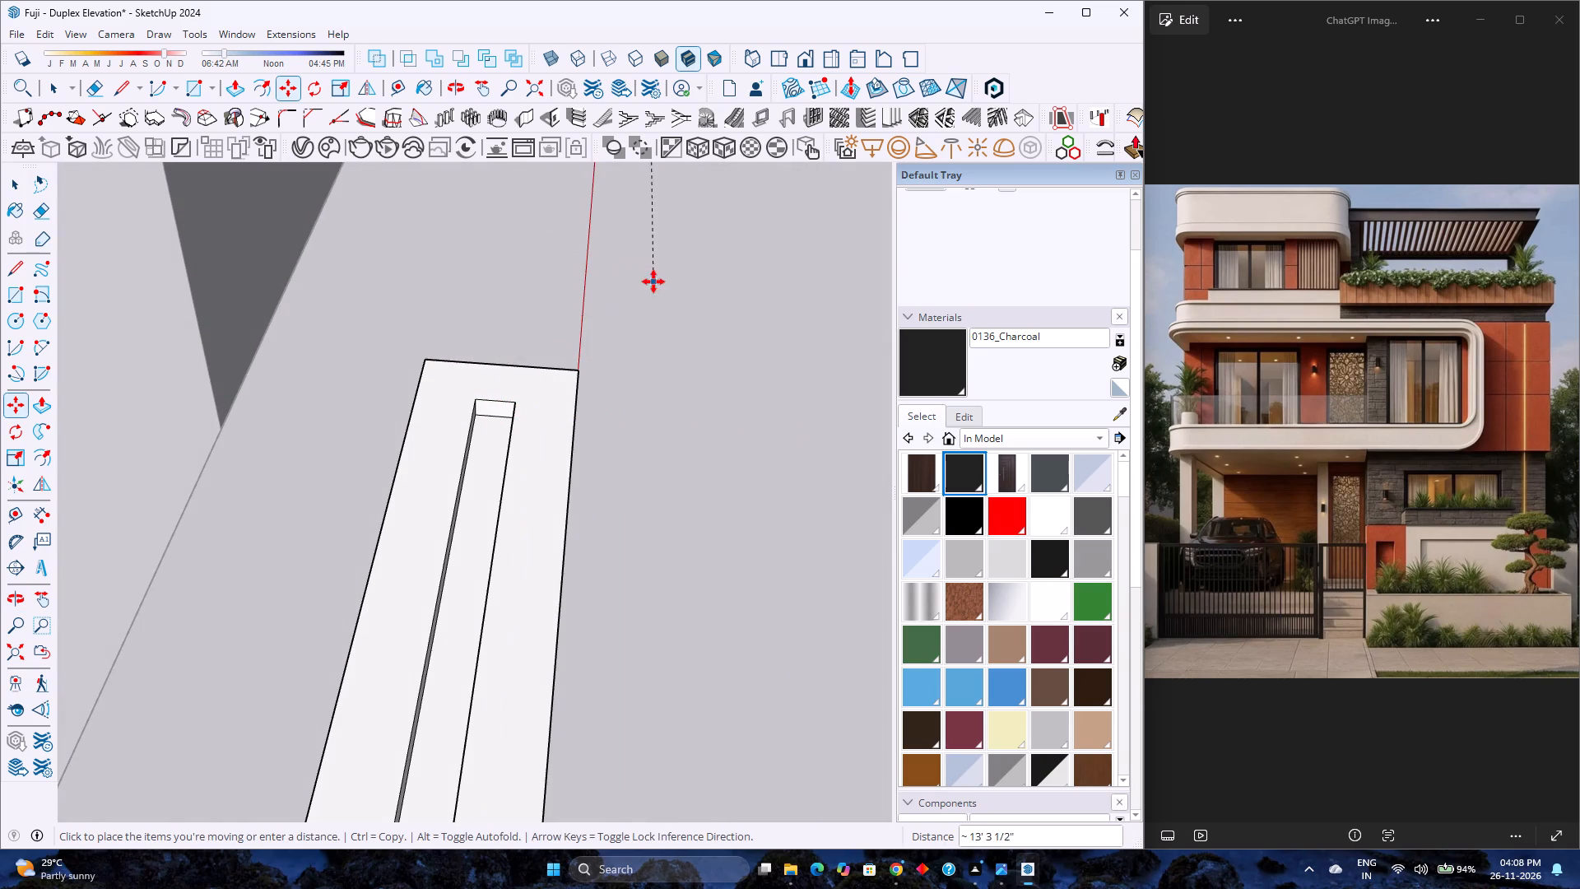
{"action": "left_click", "coordinate": [592, 277]}
{"action": "left_click", "coordinate": [539, 373]}
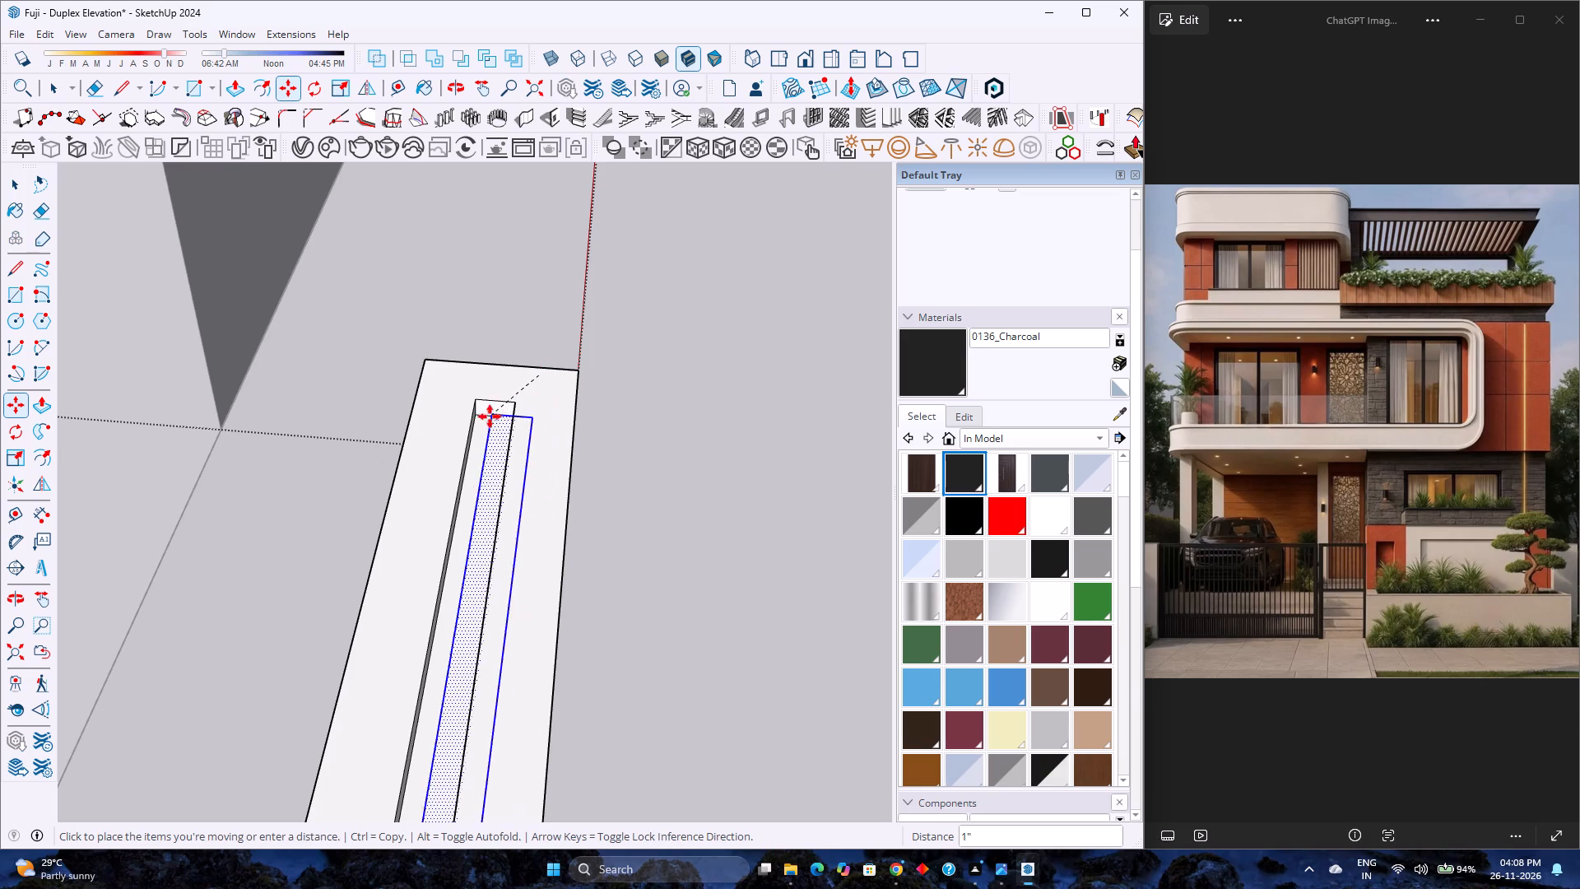
{"action": "scroll", "coordinate": [466, 452], "scroll_direction": "up", "scroll_amount": 6}
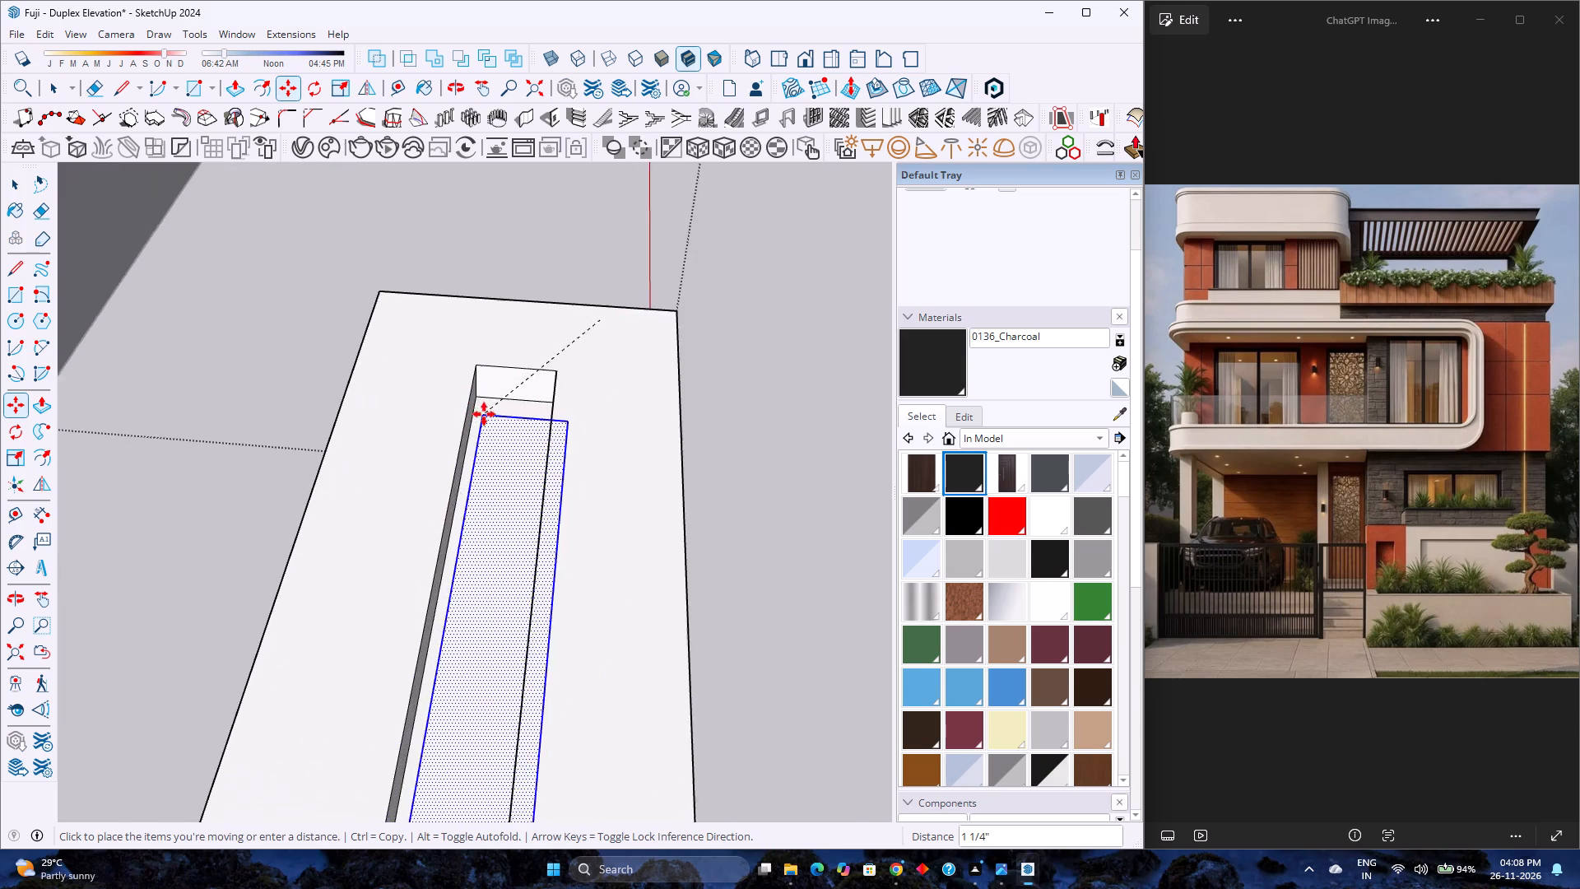
{"action": "scroll", "coordinate": [484, 414], "scroll_direction": "up", "scroll_amount": 19}
{"action": "left_click", "coordinate": [489, 379]}
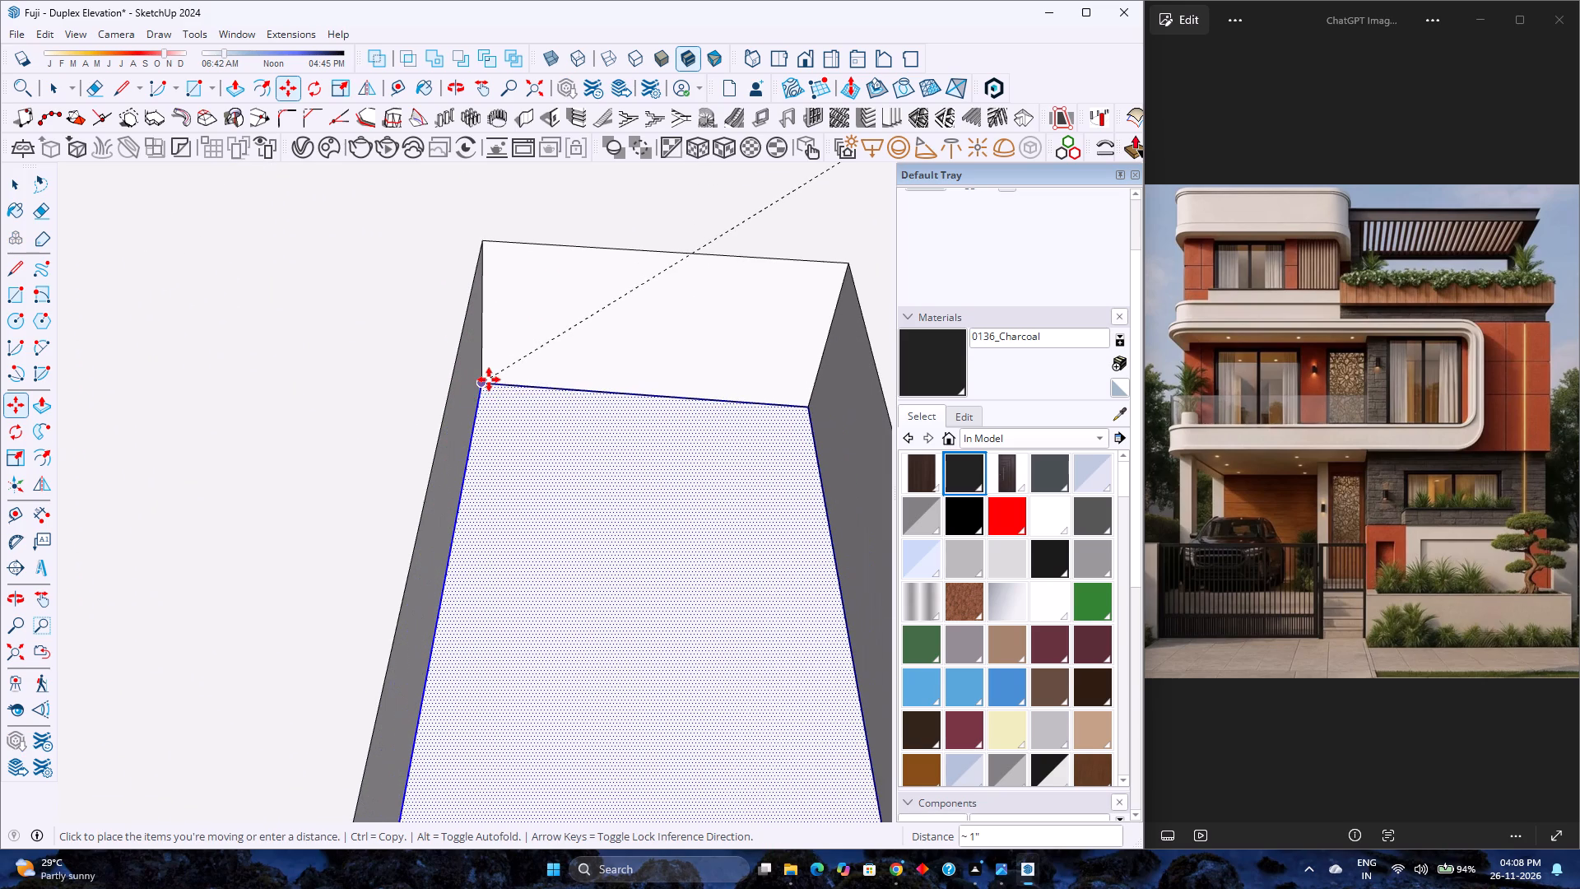
Paint the strip face in the groove with the Glass material.
{"action": "scroll", "coordinate": [538, 426], "scroll_direction": "down", "scroll_amount": 9}
{"action": "middle_click_drag", "start_coordinate": [562, 470], "coordinate": [456, 400]}
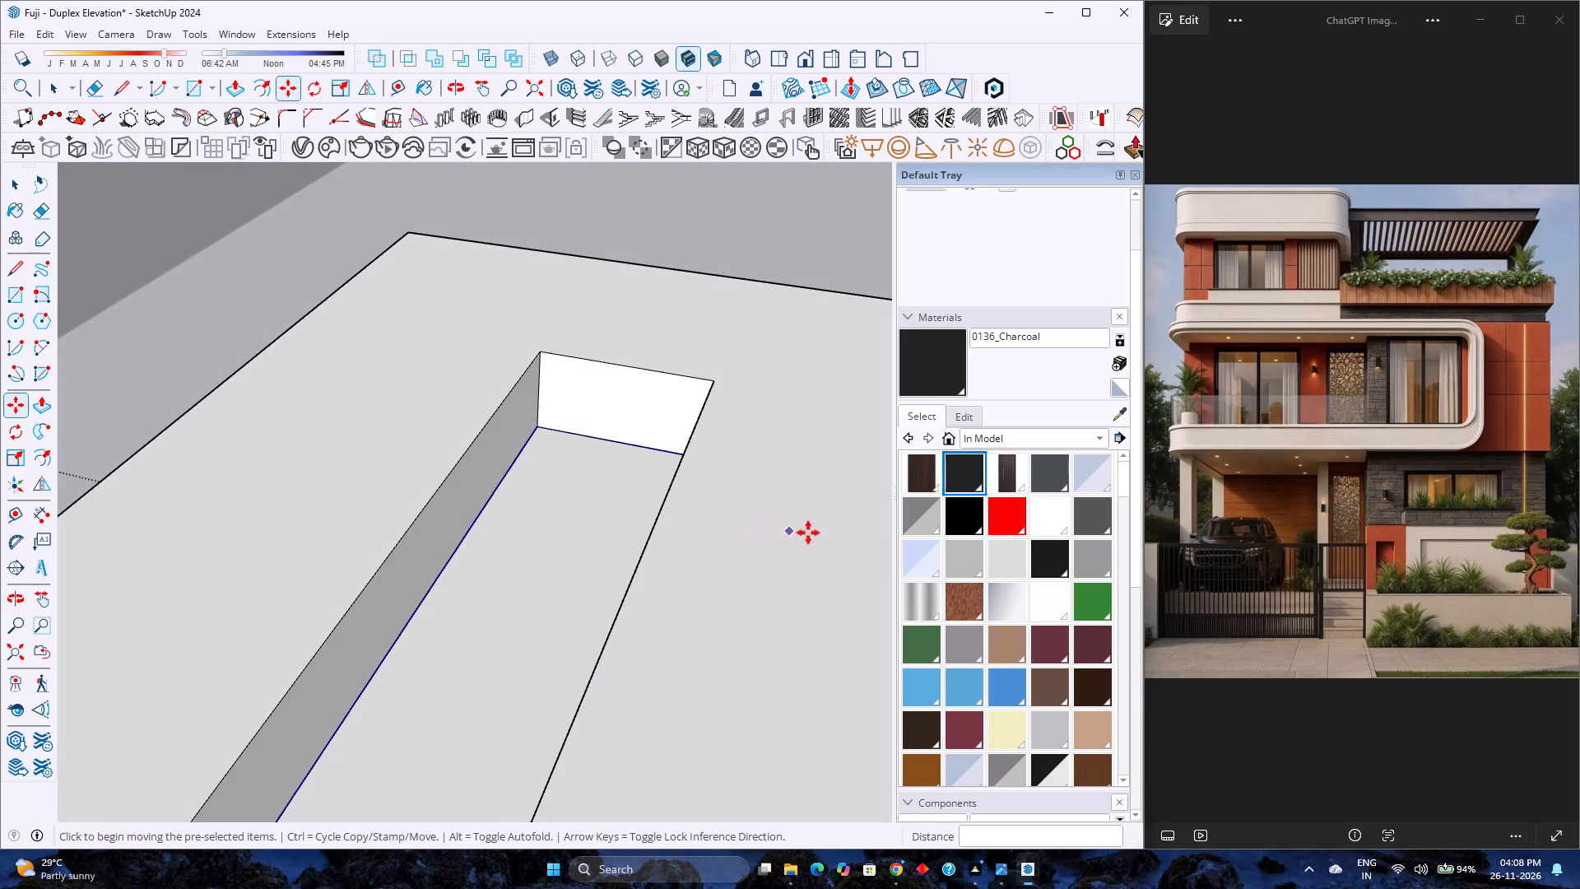
{"action": "left_click", "coordinate": [927, 559]}
{"action": "left_click", "coordinate": [613, 532]}
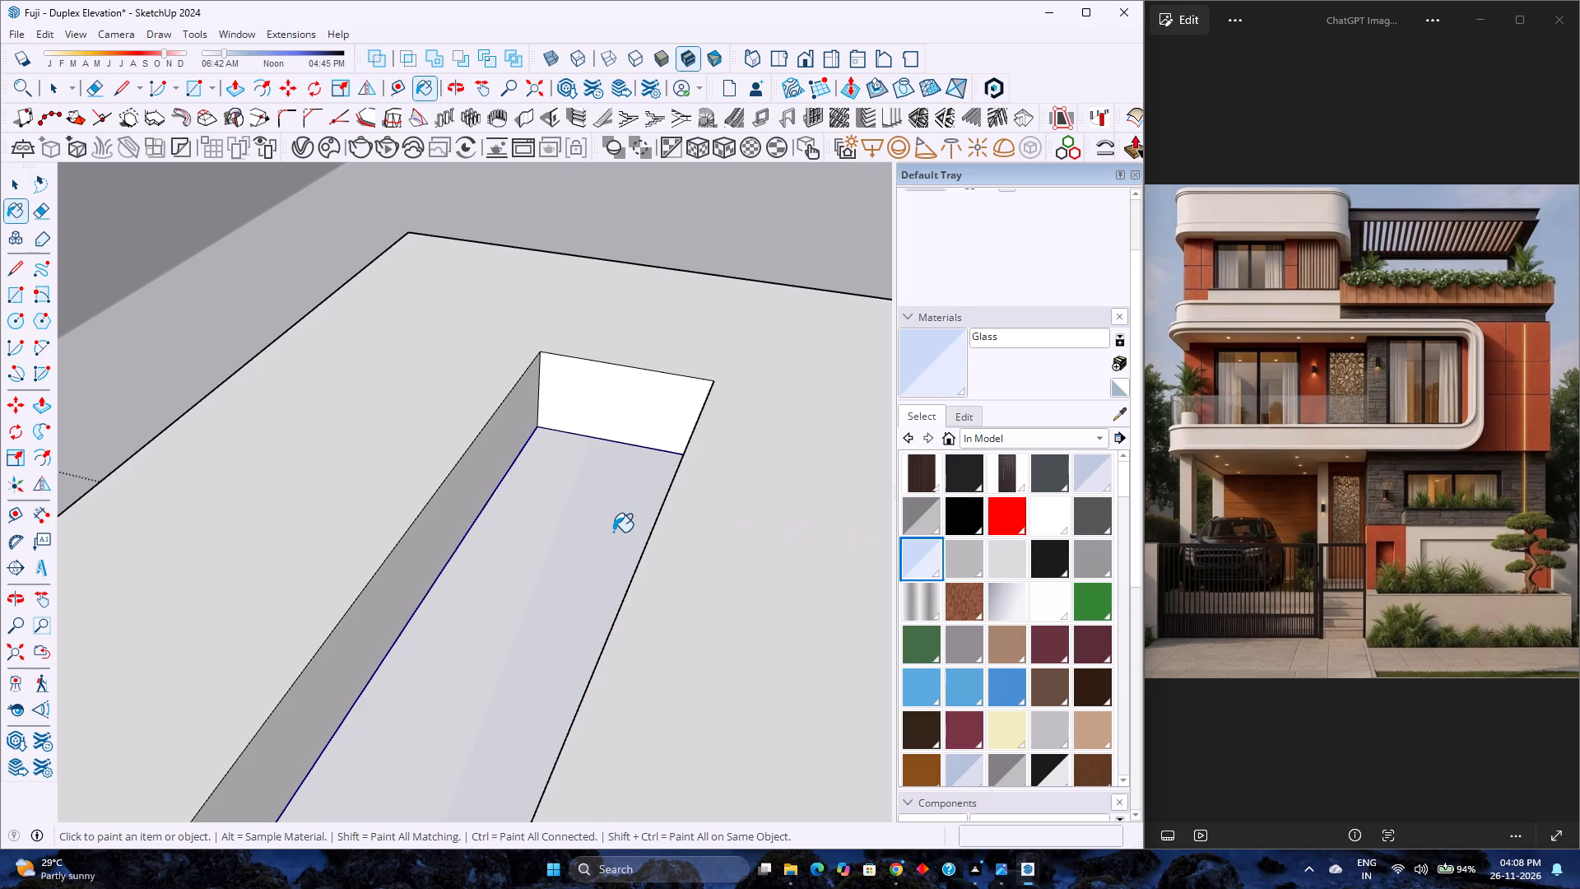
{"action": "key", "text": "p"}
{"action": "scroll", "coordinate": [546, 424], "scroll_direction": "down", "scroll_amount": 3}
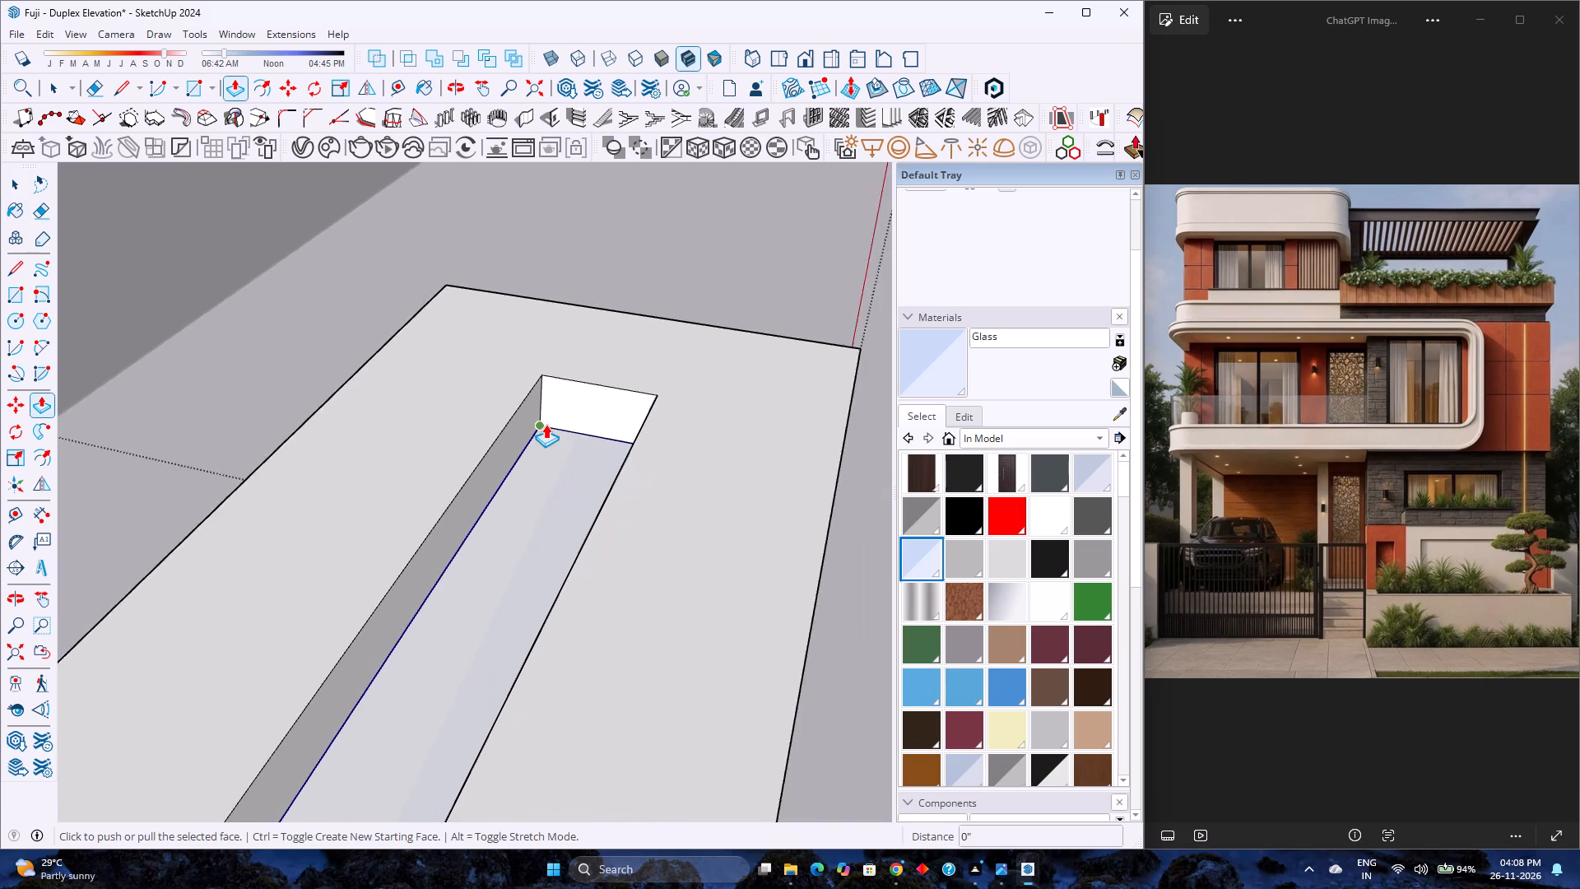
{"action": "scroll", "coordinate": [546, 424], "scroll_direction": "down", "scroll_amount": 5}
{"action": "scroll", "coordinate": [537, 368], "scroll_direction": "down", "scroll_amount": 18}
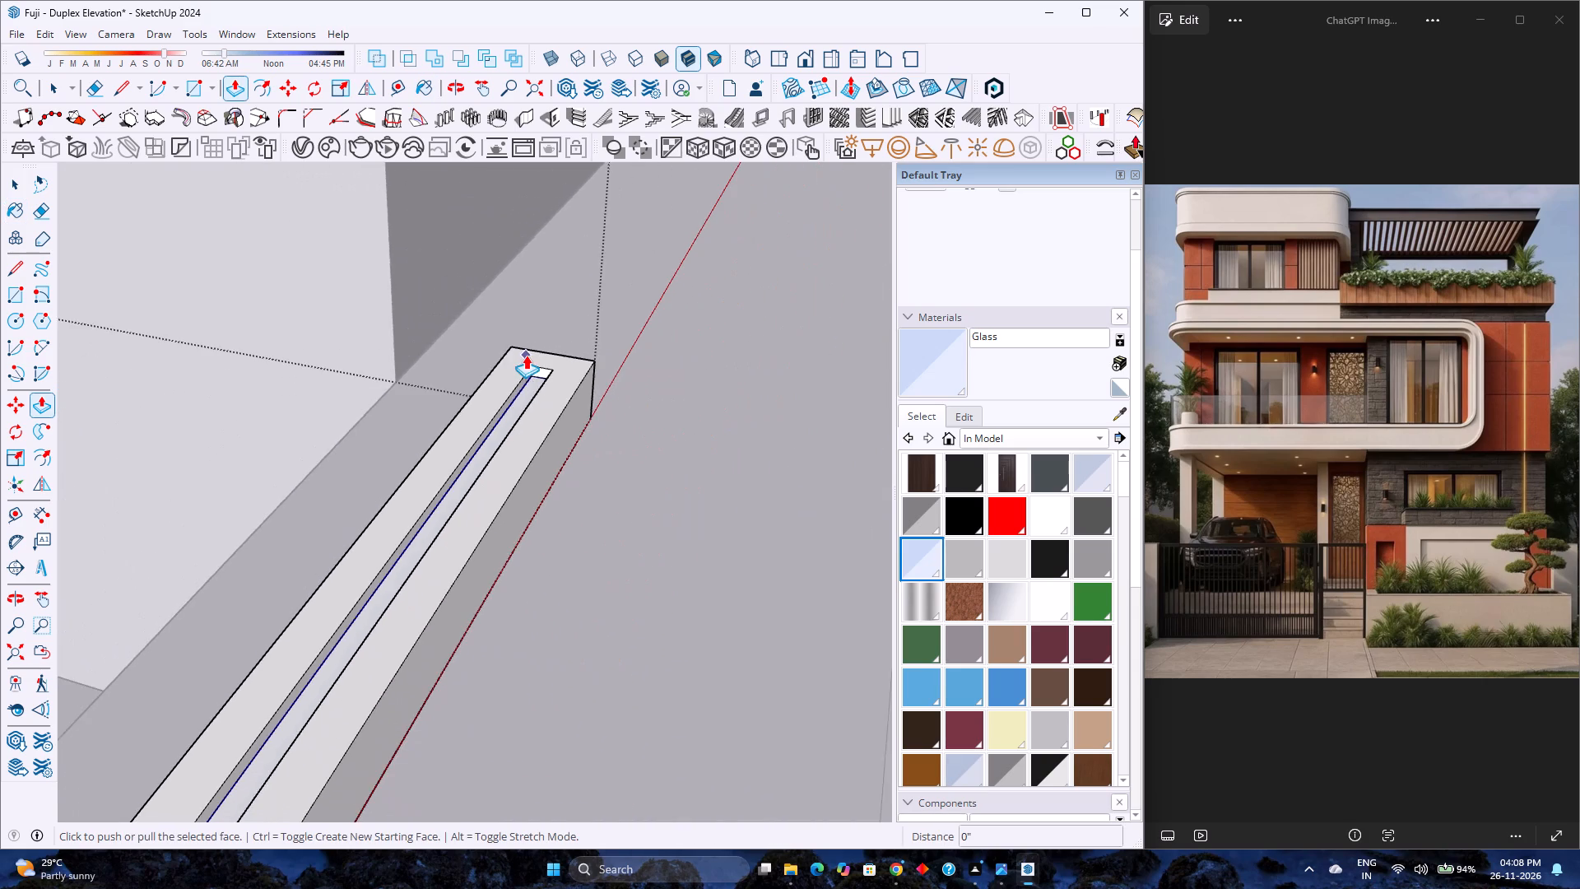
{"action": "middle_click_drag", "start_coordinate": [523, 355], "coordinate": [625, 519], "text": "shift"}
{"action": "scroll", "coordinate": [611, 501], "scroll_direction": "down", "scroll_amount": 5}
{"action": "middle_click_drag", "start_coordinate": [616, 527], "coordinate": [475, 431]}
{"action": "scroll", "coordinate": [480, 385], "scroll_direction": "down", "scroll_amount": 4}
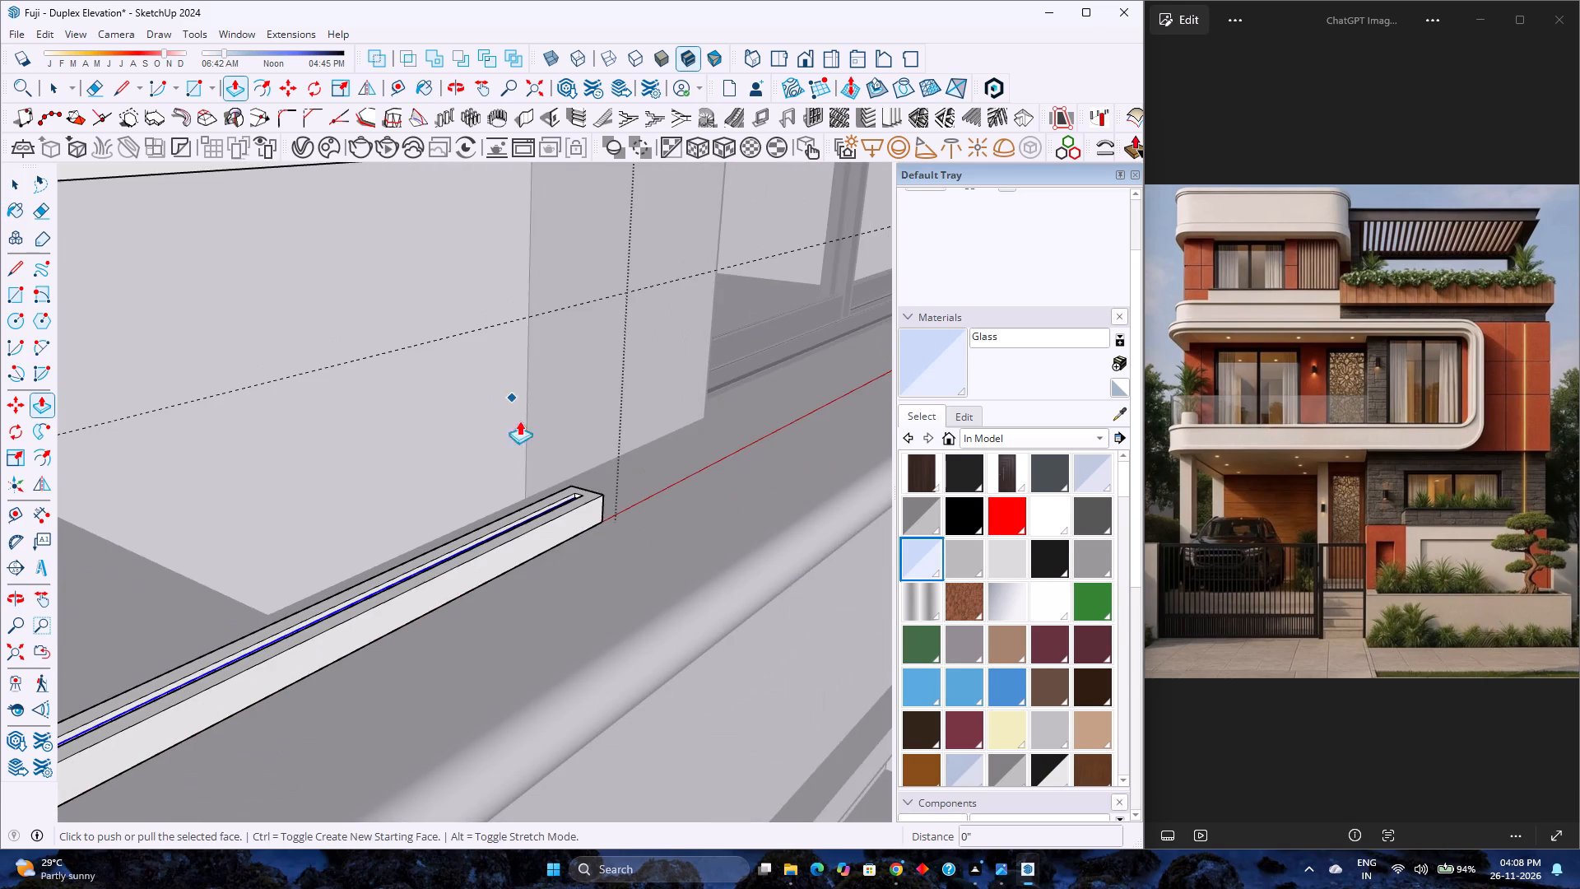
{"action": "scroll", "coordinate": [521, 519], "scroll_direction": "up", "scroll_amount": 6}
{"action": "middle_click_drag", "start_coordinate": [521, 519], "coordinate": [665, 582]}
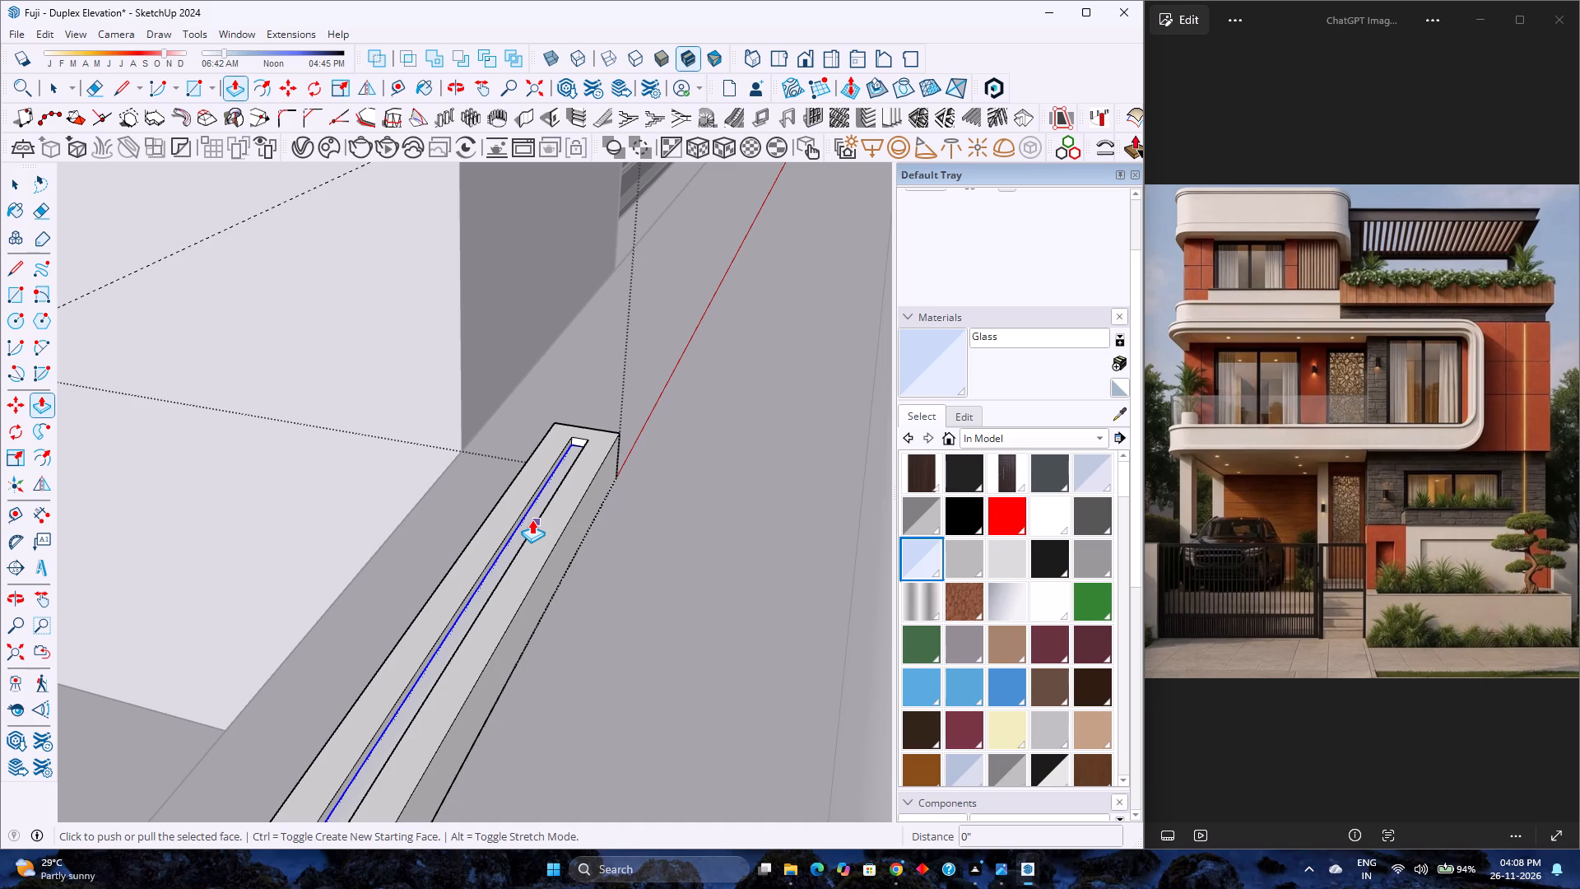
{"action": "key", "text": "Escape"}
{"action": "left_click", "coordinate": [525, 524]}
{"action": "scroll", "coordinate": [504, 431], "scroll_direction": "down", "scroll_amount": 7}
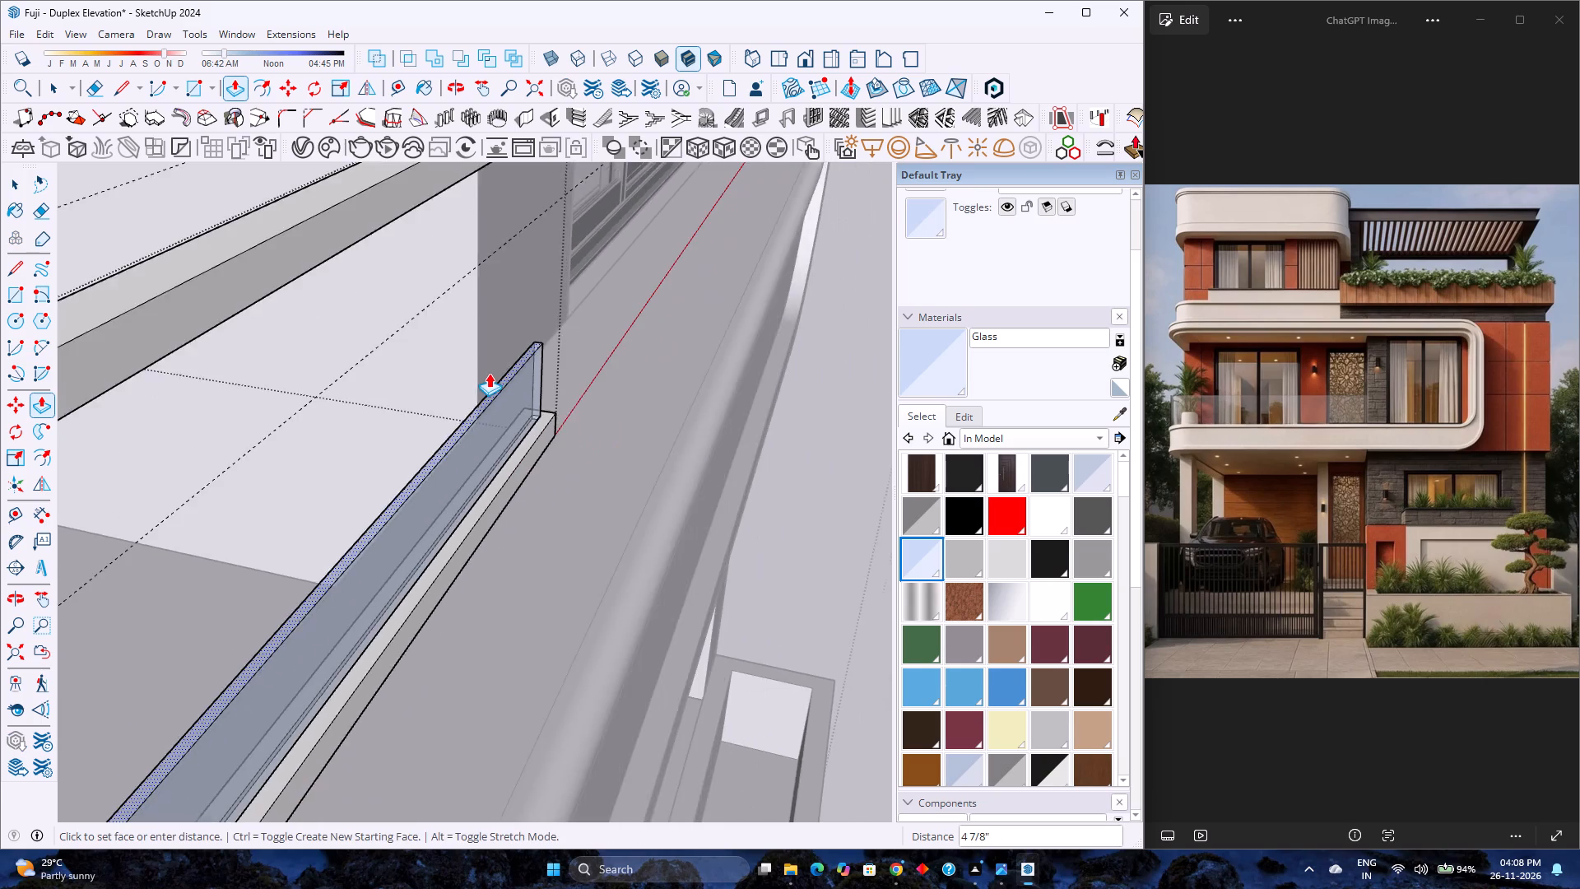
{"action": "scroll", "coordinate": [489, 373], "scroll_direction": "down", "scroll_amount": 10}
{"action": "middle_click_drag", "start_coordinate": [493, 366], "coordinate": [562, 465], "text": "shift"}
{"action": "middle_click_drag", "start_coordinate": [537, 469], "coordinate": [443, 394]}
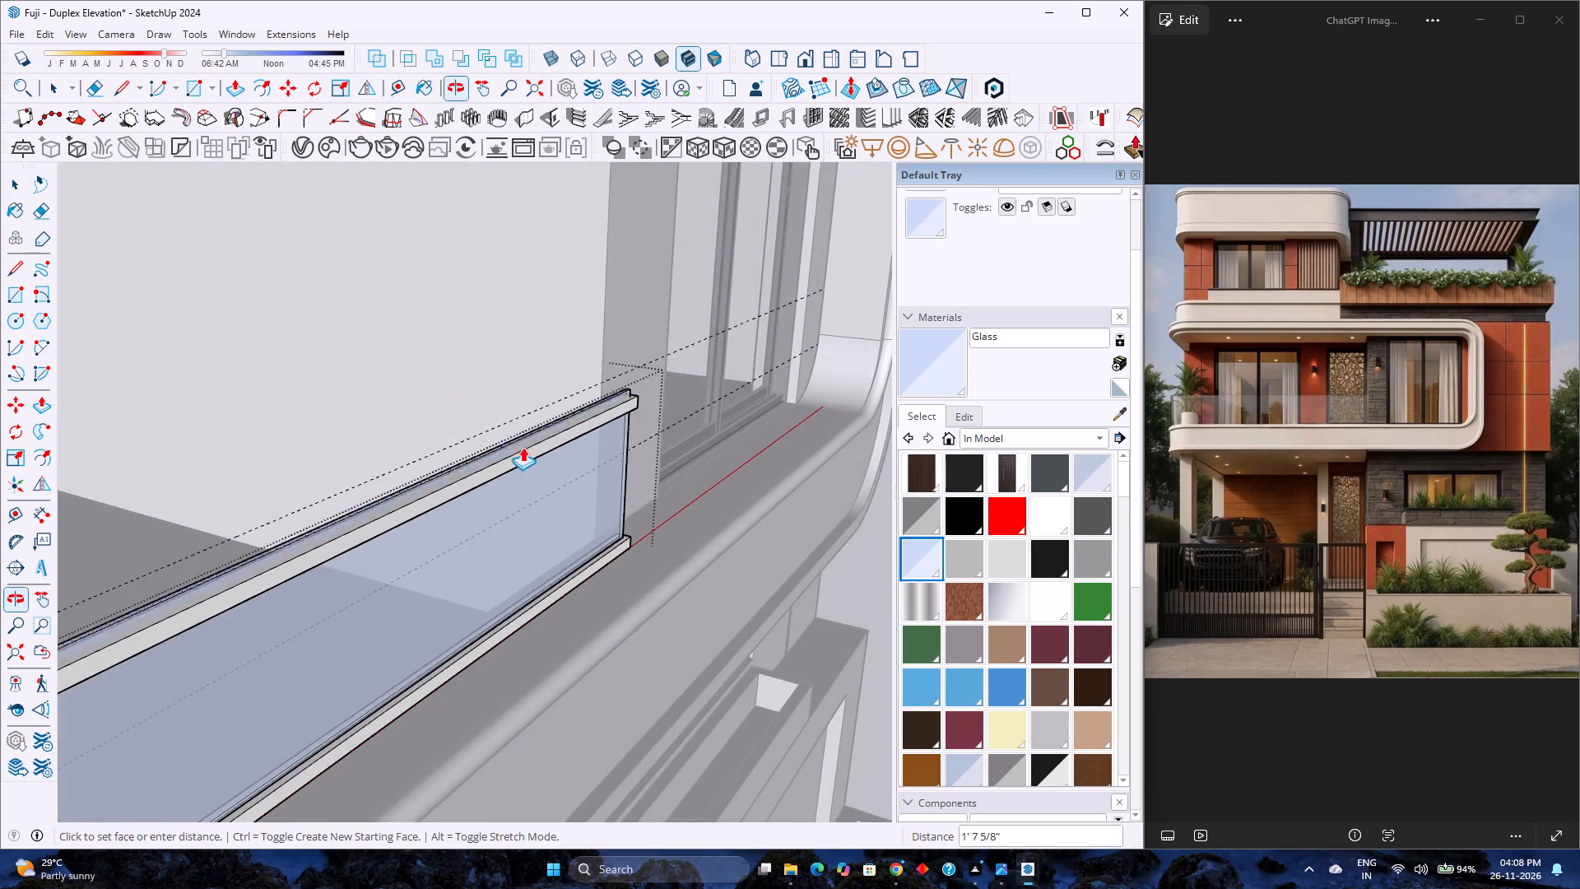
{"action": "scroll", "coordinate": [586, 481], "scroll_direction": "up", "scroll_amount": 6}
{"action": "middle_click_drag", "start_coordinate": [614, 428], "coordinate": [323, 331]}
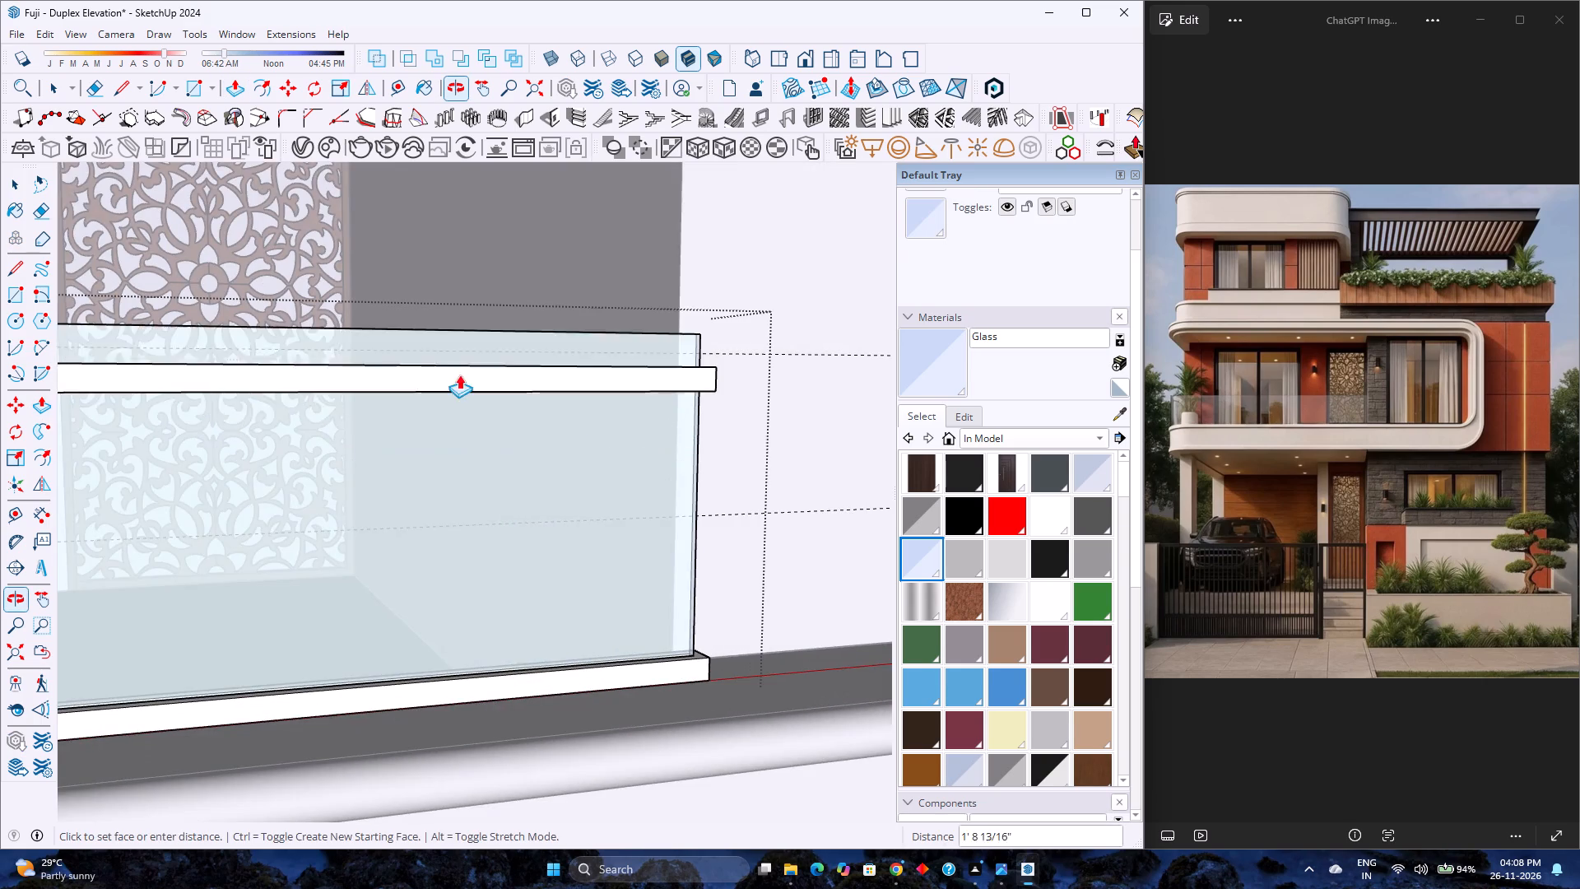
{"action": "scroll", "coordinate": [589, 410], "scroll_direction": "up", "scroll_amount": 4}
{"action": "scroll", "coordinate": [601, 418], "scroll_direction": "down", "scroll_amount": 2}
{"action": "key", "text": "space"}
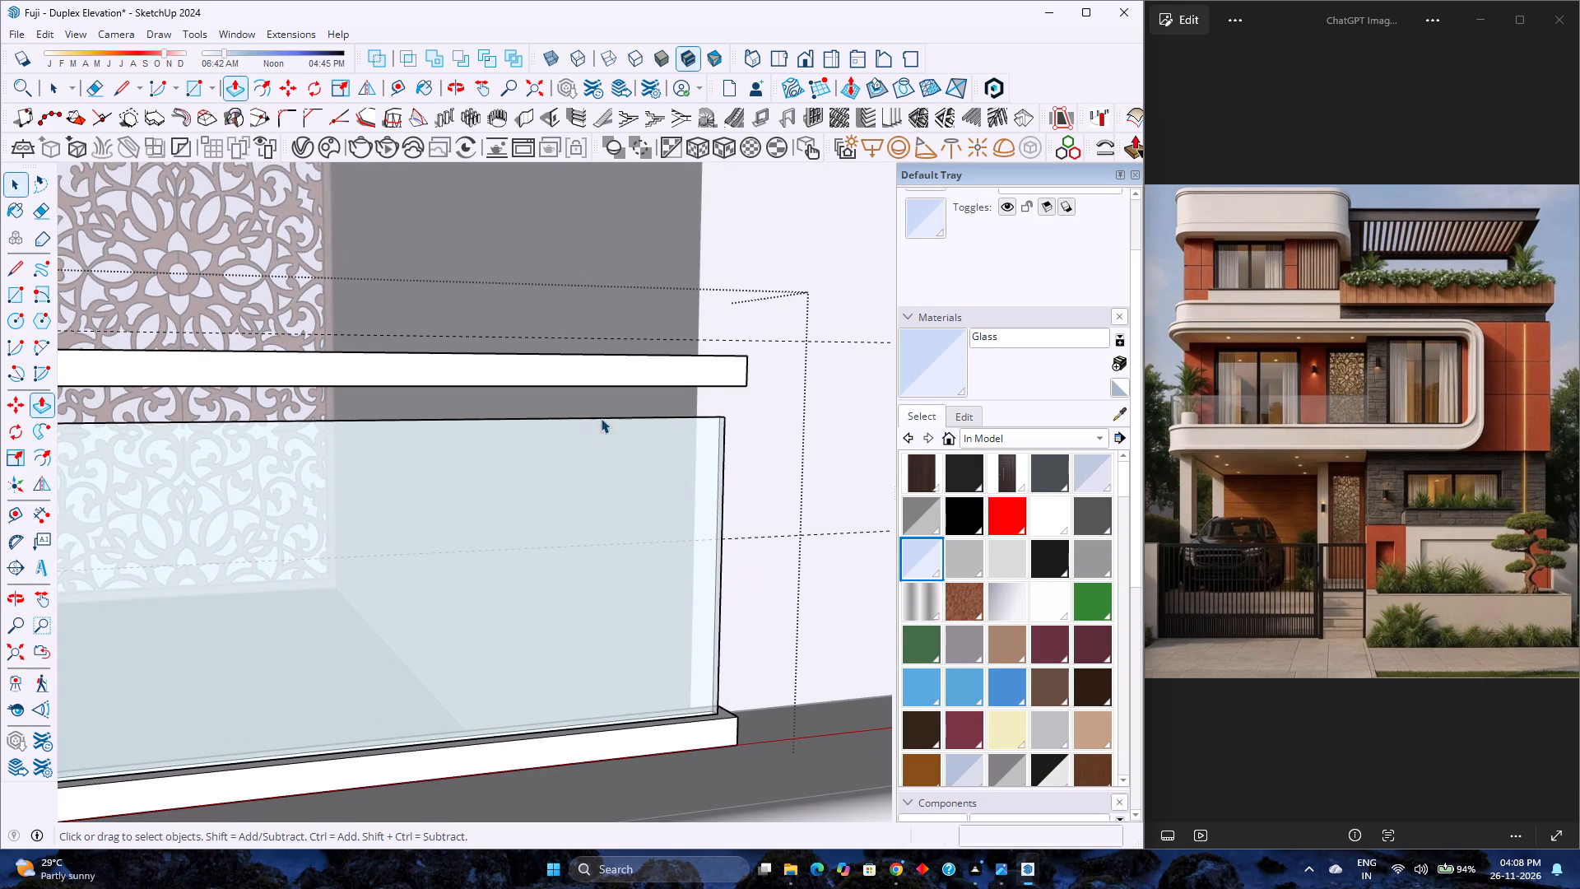
Make a group from the glass strip face and its edges in the lower rail's groove.
{"action": "scroll", "coordinate": [595, 472], "scroll_direction": "down", "scroll_amount": 2}
{"action": "middle_click_drag", "start_coordinate": [597, 543], "coordinate": [744, 663]}
{"action": "scroll", "coordinate": [715, 697], "scroll_direction": "up", "scroll_amount": 3}
{"action": "middle_click_drag", "start_coordinate": [694, 669], "coordinate": [648, 553], "text": "shift"}
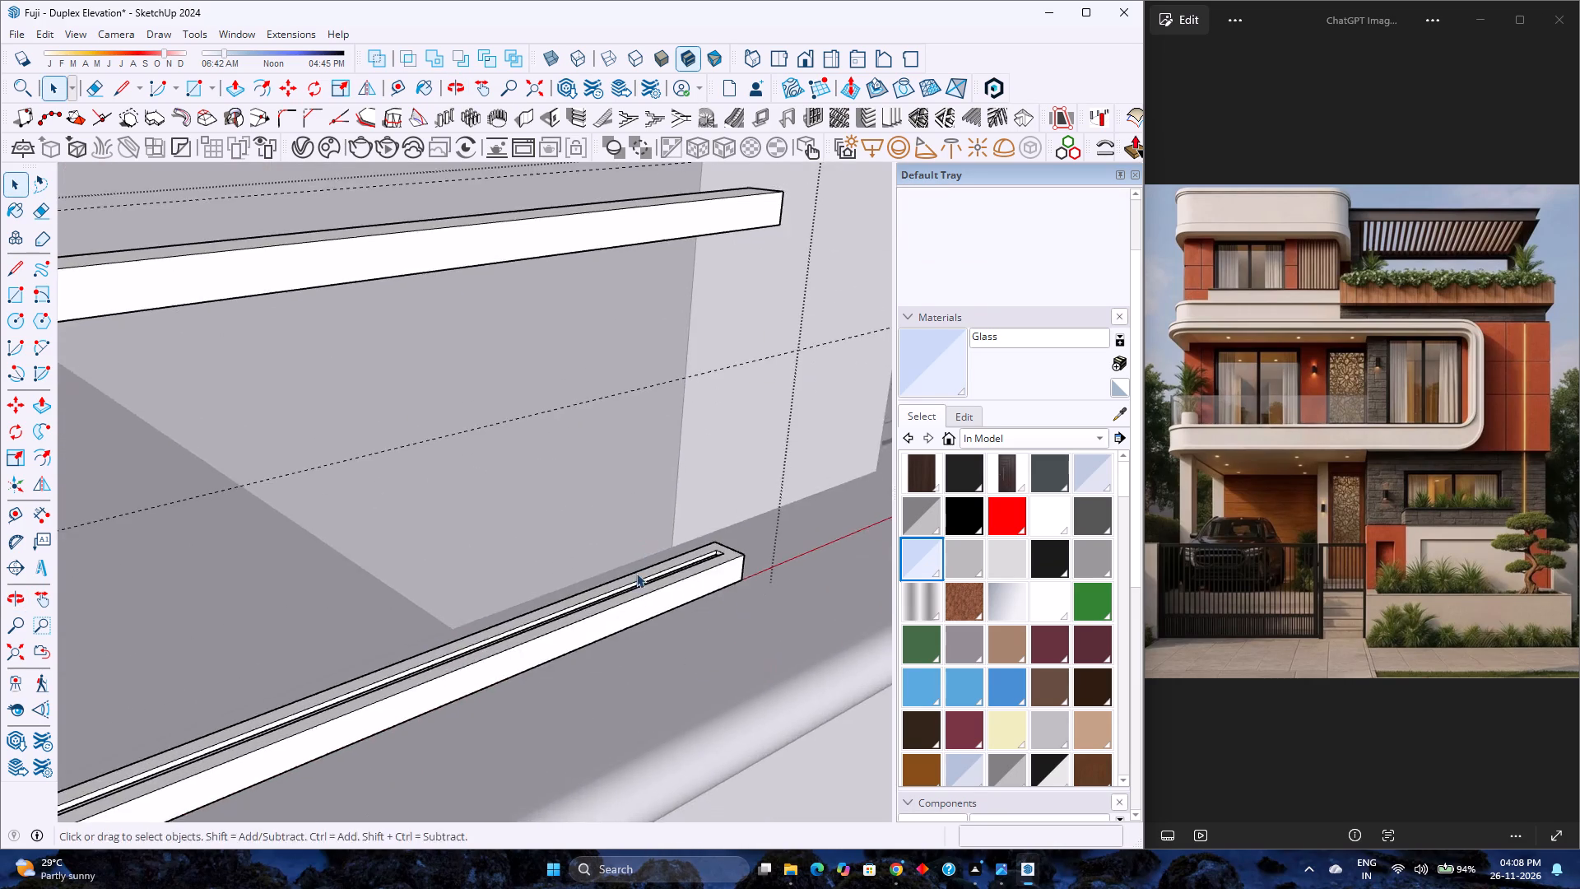
{"action": "middle_click_drag", "start_coordinate": [643, 584], "coordinate": [791, 757]}
{"action": "scroll", "coordinate": [706, 505], "scroll_direction": "up", "scroll_amount": 13}
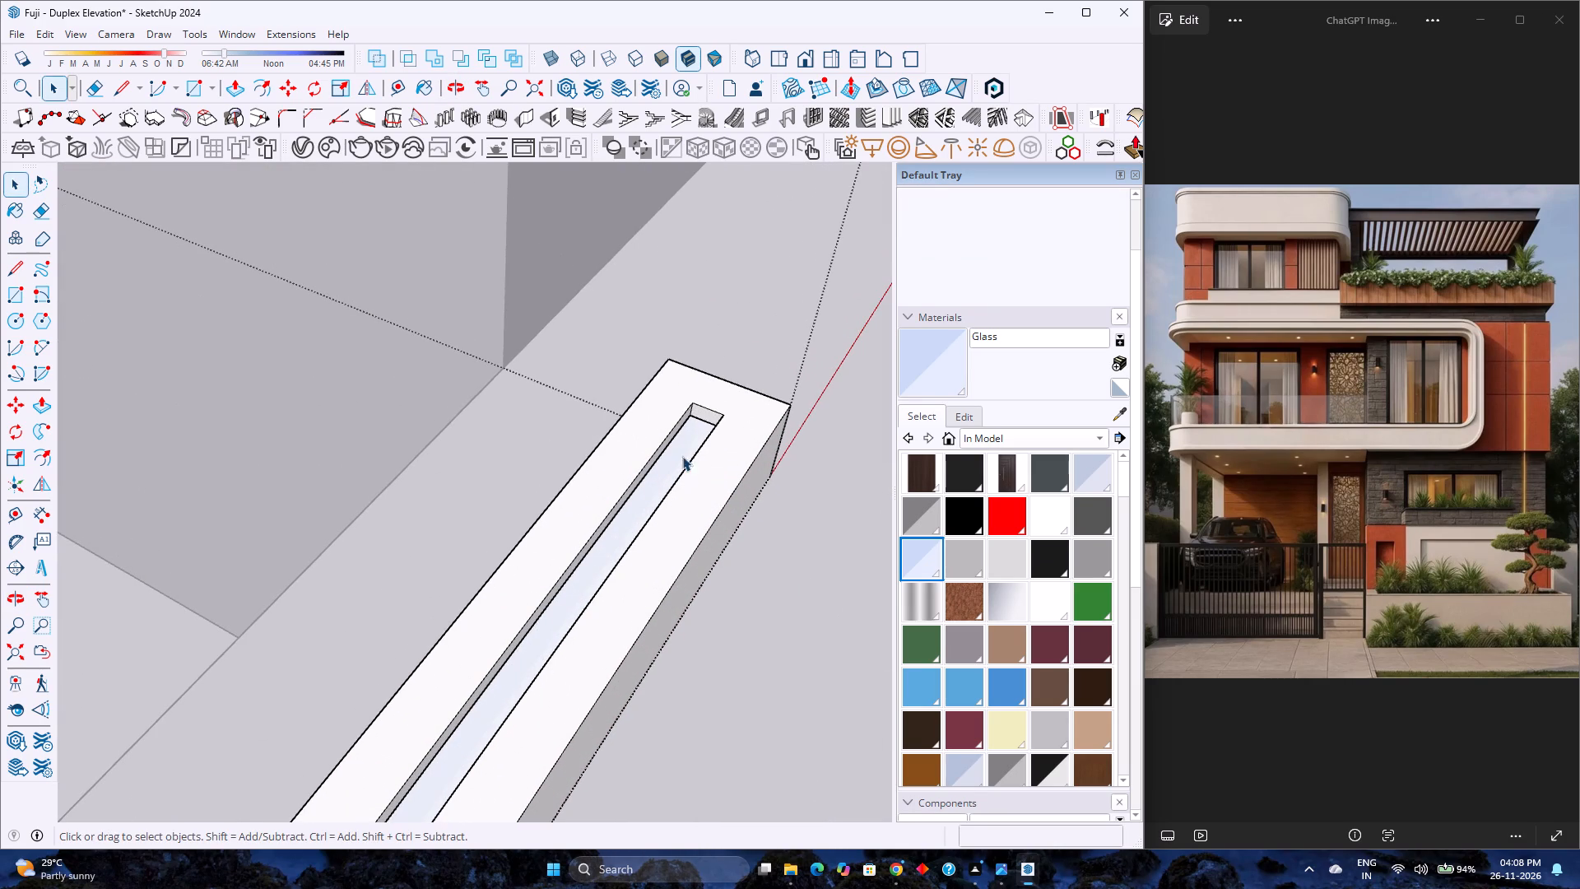
{"action": "triple_click", "coordinate": [677, 448]}
{"action": "right_click", "coordinate": [677, 448]}
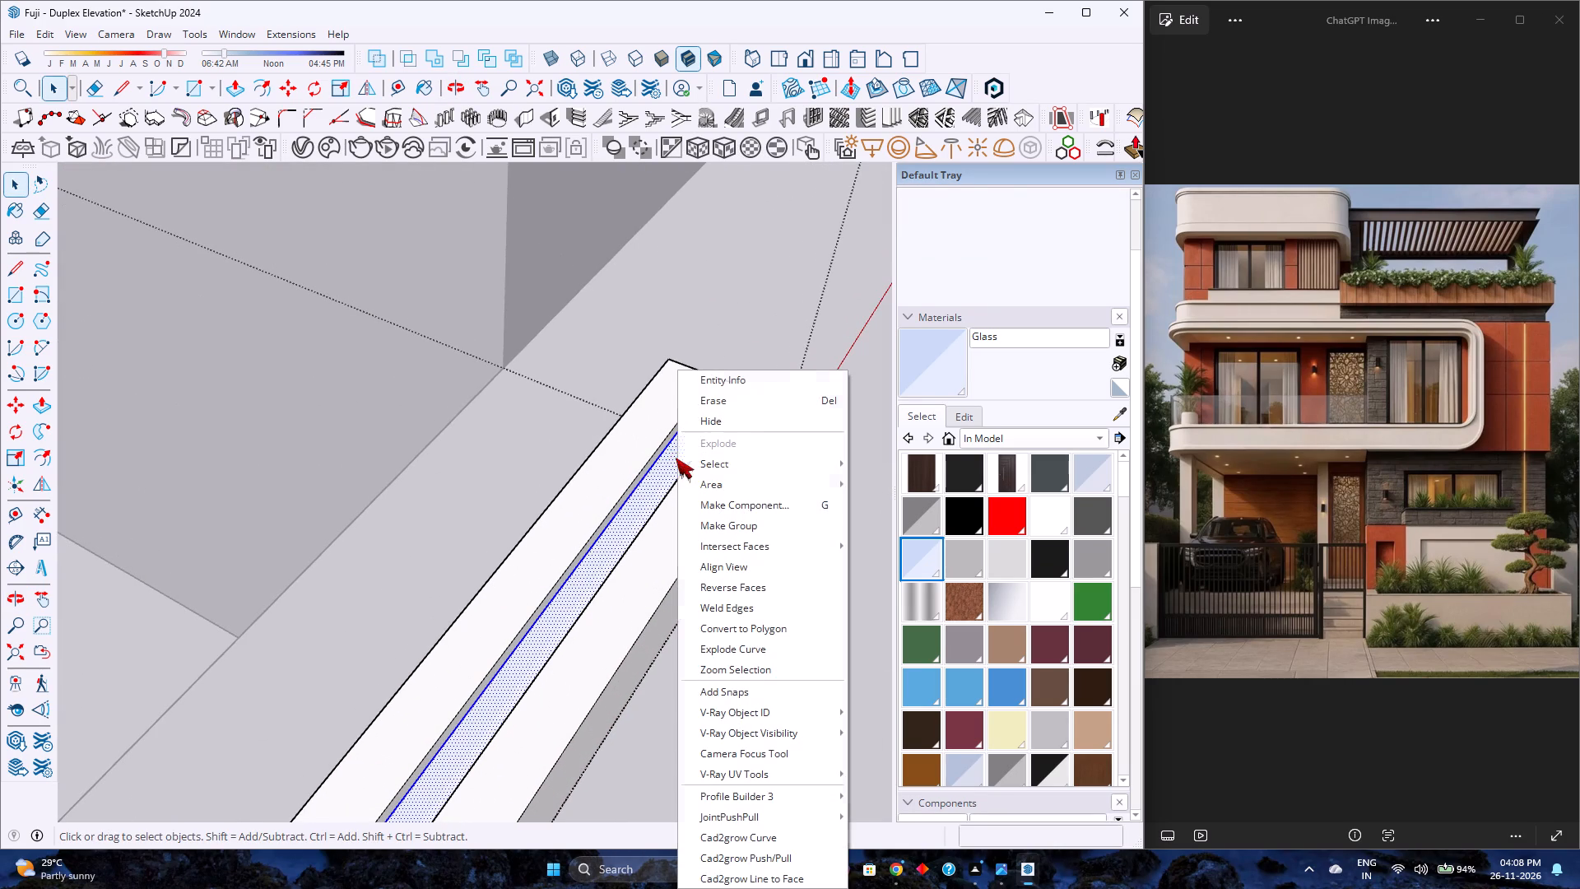
{"action": "left_click", "coordinate": [741, 525]}
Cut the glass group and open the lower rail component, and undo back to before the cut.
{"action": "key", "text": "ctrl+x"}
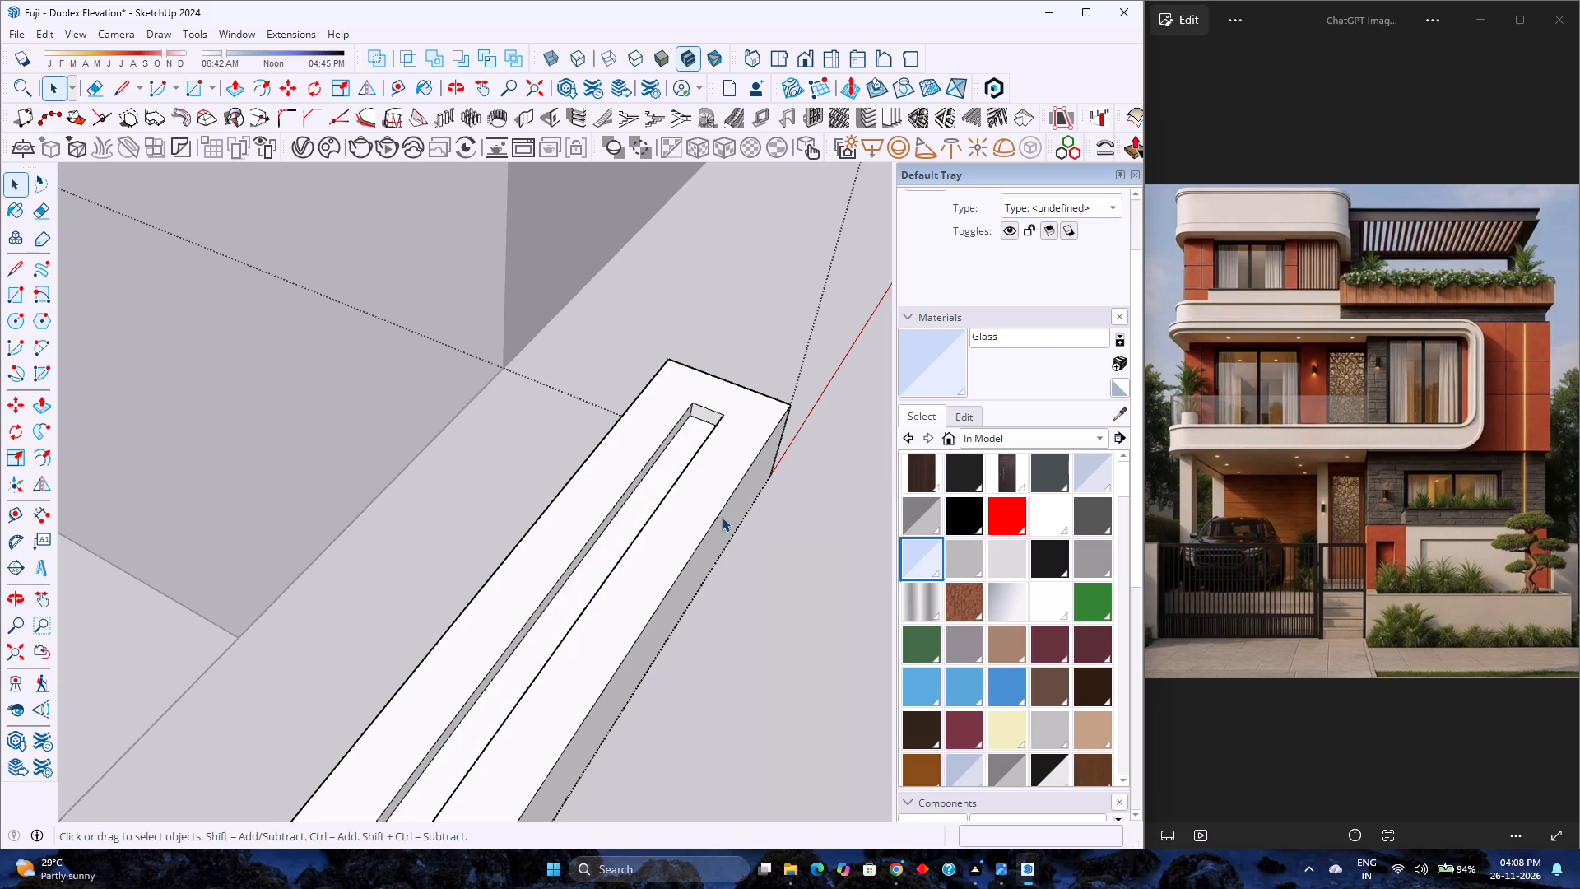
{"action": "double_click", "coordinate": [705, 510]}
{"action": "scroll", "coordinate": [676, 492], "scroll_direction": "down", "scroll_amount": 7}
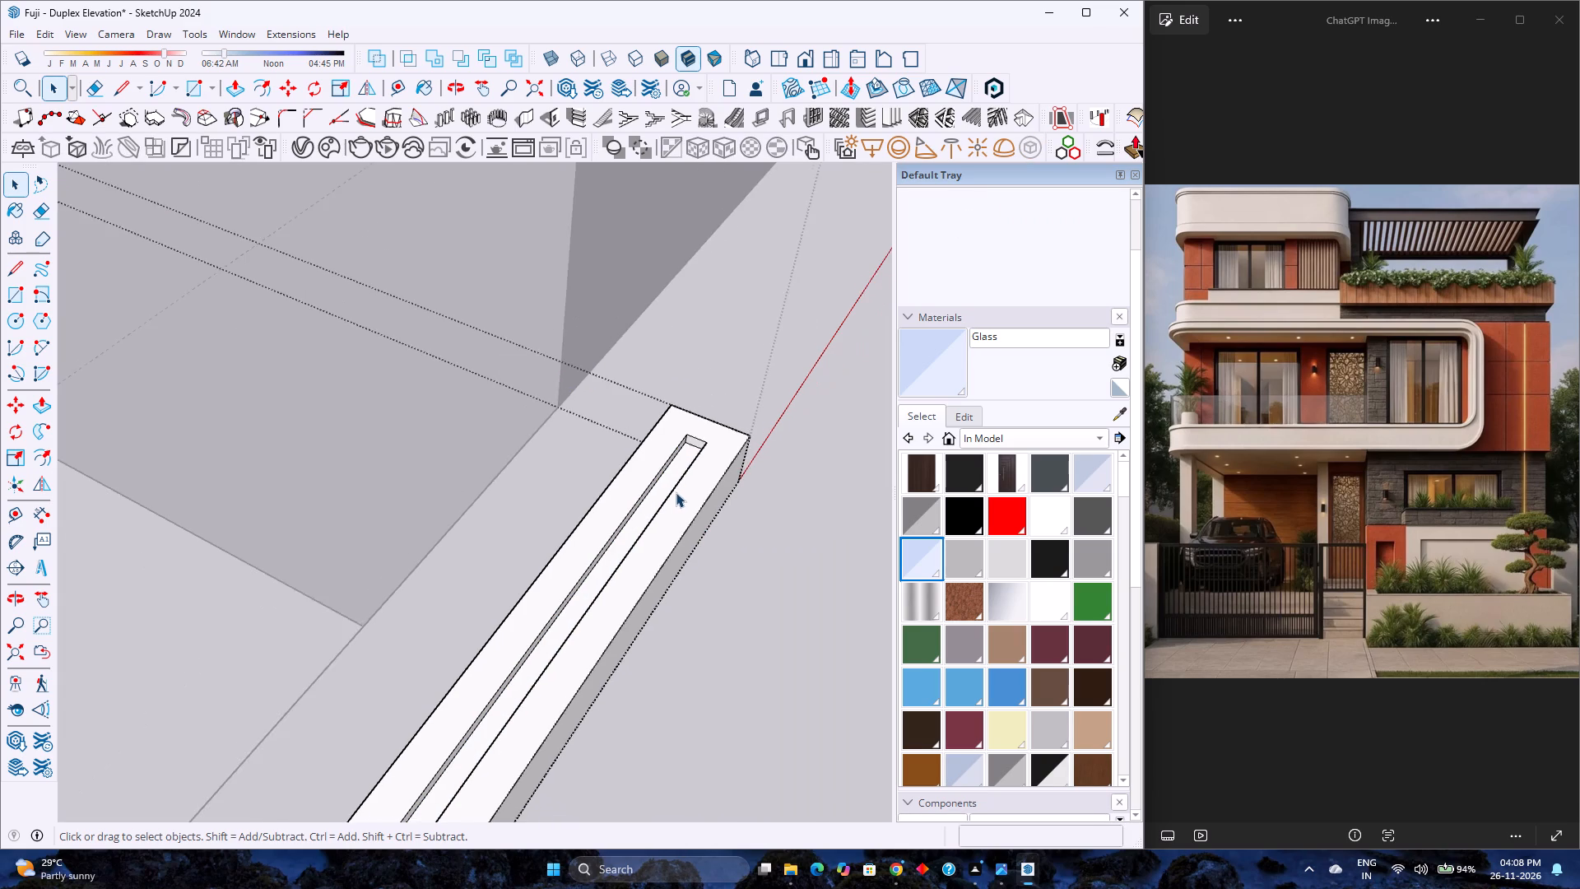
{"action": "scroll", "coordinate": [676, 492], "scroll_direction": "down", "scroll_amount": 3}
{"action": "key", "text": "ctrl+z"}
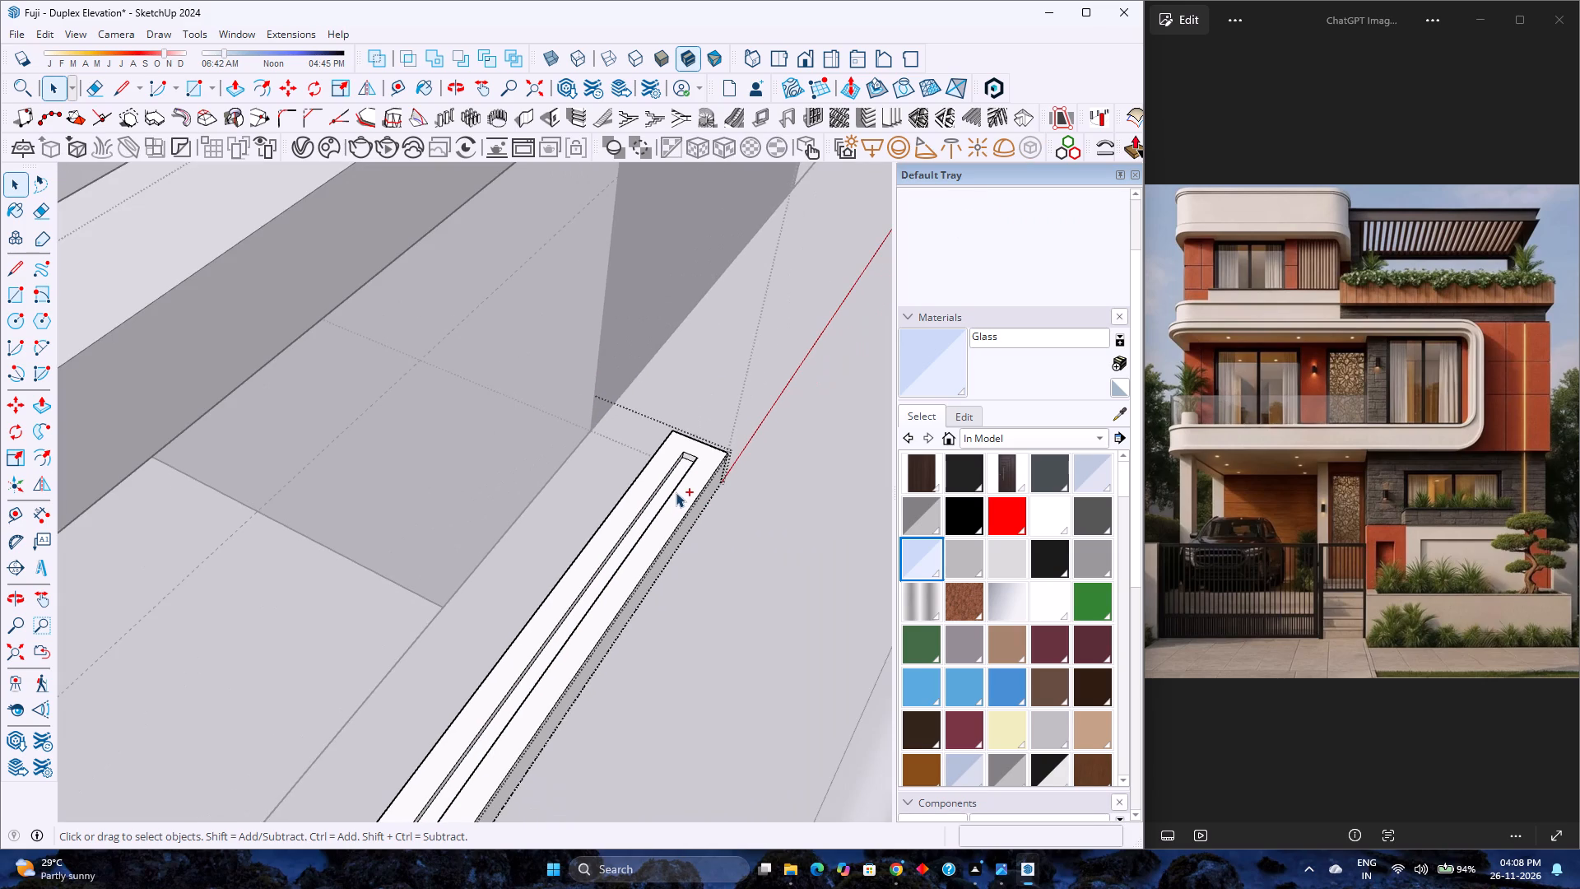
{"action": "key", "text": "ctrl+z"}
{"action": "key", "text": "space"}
Open the glass group and extrude its face up 1' 5 1/2" into the groove under the upper rail.
{"action": "double_click", "coordinate": [672, 484]}
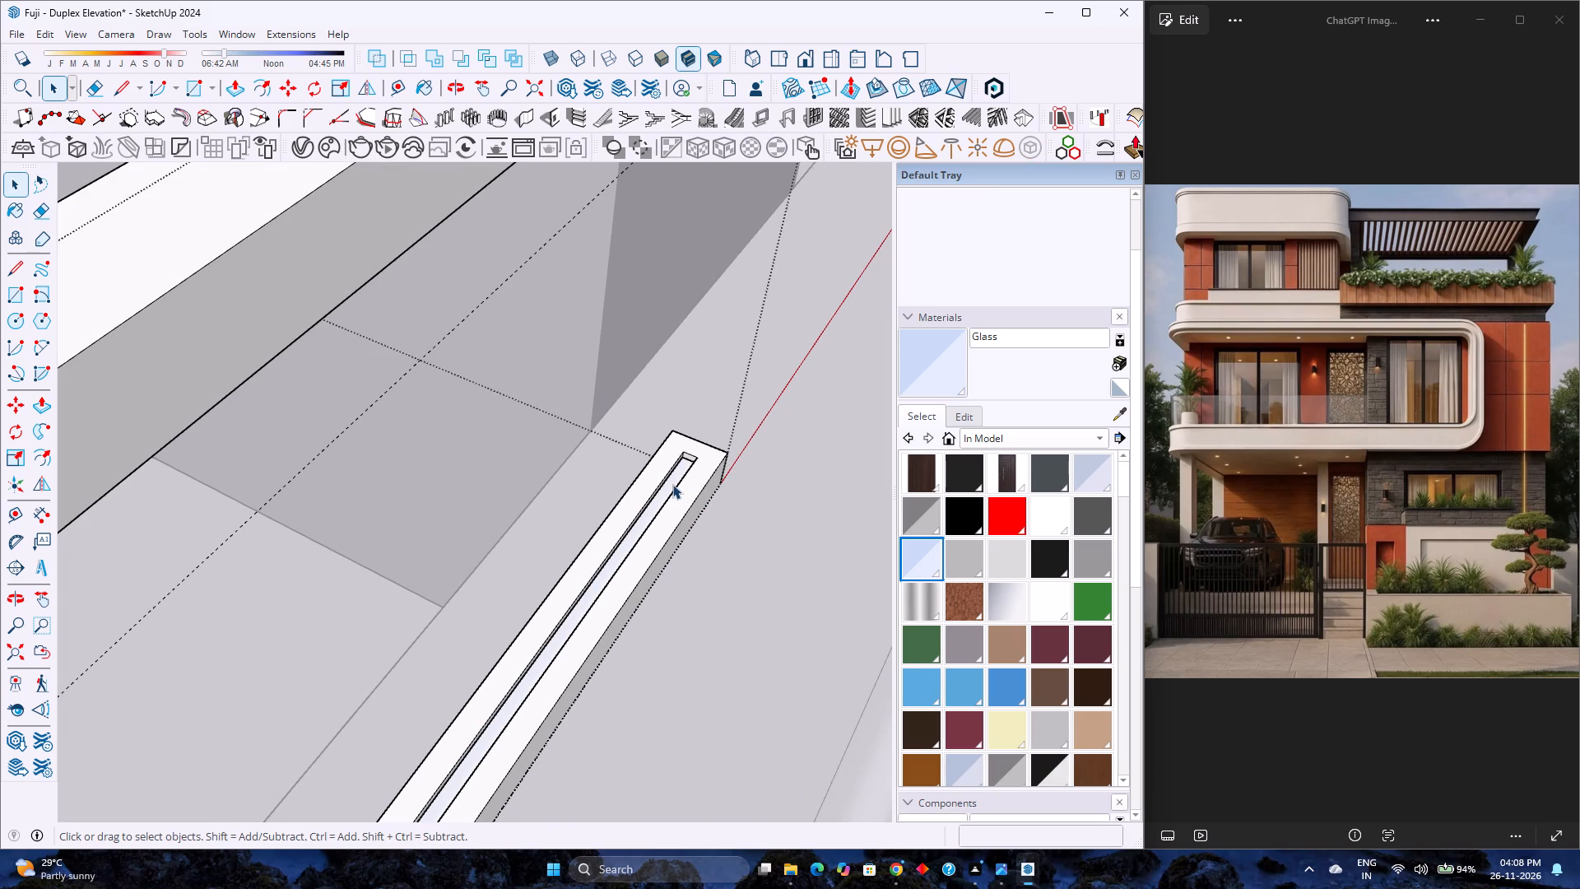
{"action": "key", "text": "p"}
{"action": "left_click", "coordinate": [672, 484]}
{"action": "scroll", "coordinate": [655, 445], "scroll_direction": "down", "scroll_amount": 3}
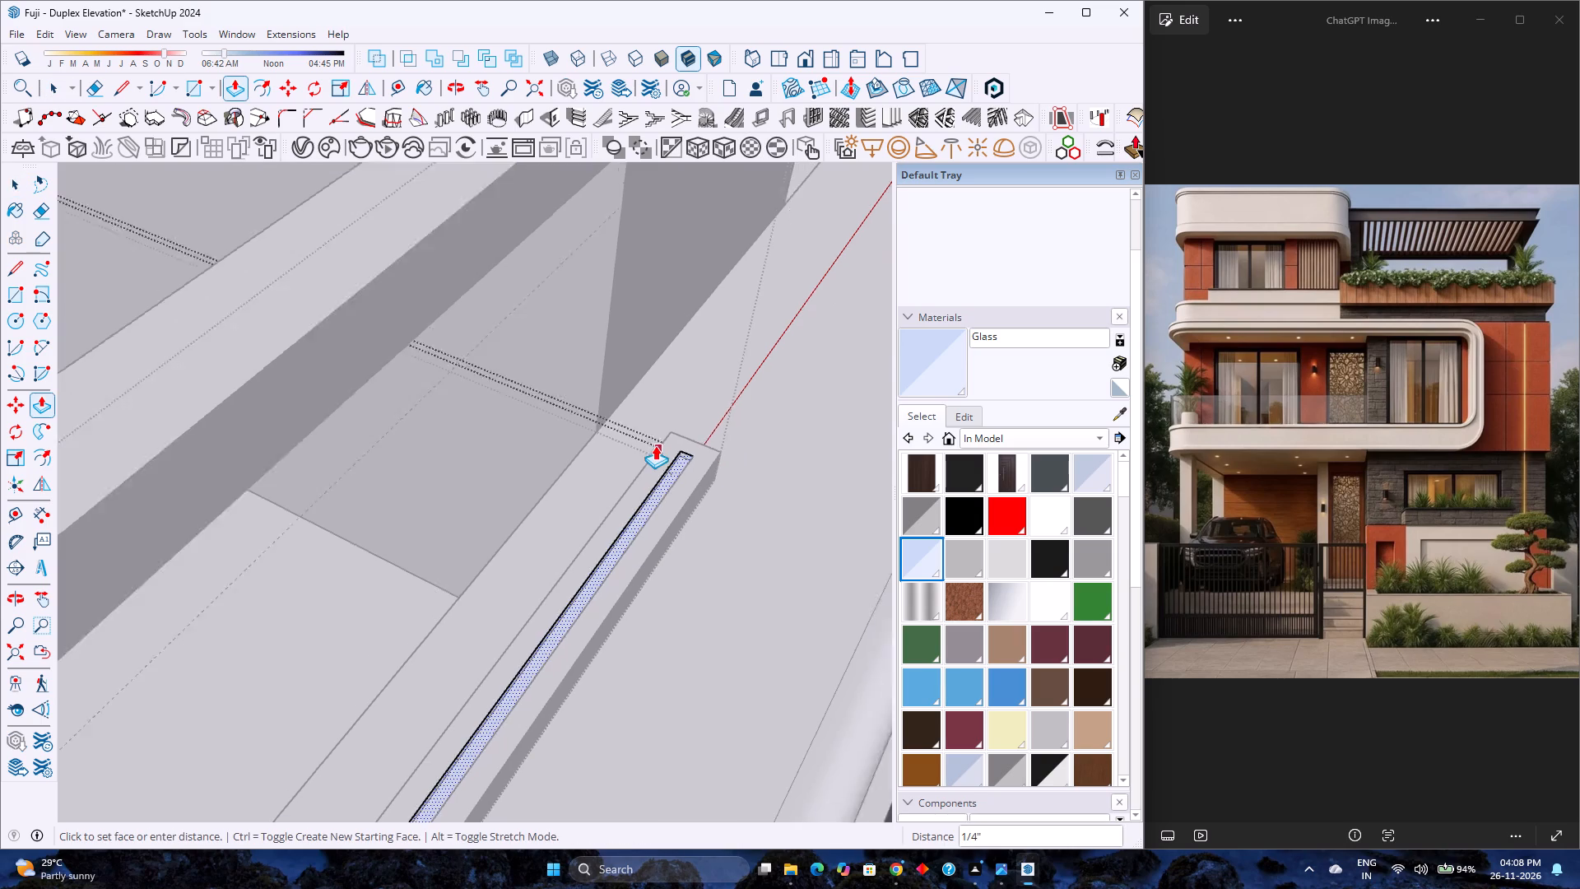
{"action": "scroll", "coordinate": [655, 445], "scroll_direction": "down", "scroll_amount": 11}
{"action": "middle_click_drag", "start_coordinate": [618, 450], "coordinate": [510, 299]}
{"action": "scroll", "coordinate": [550, 345], "scroll_direction": "down", "scroll_amount": 2}
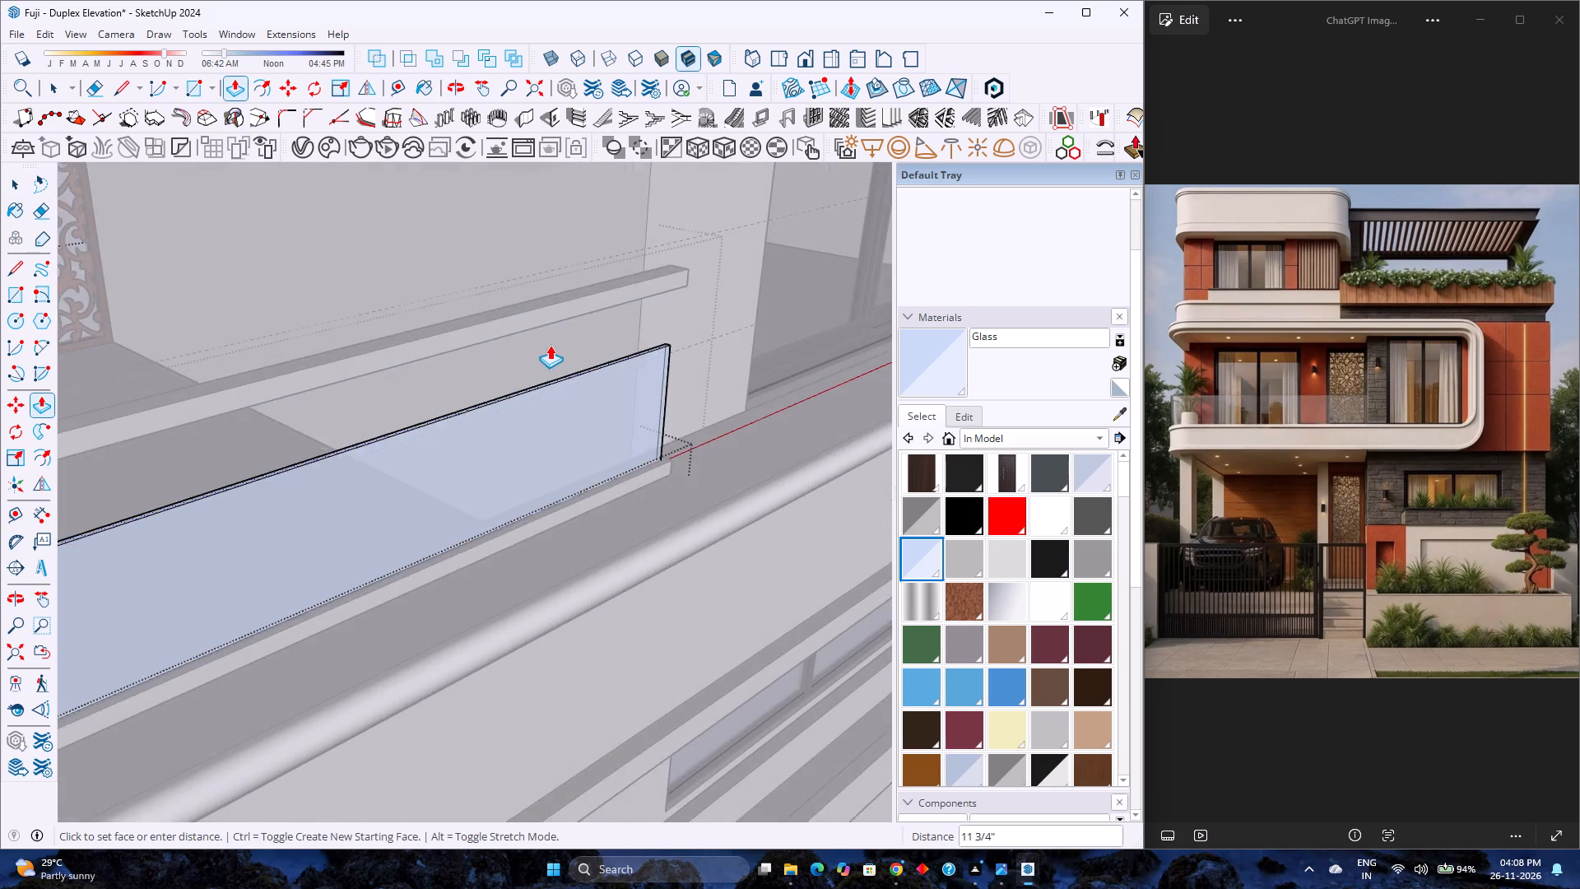
{"action": "scroll", "coordinate": [550, 345], "scroll_direction": "down", "scroll_amount": 2}
{"action": "middle_click_drag", "start_coordinate": [579, 345], "coordinate": [547, 538], "text": "shift"}
{"action": "middle_click_drag", "start_coordinate": [547, 539], "coordinate": [719, 286]}
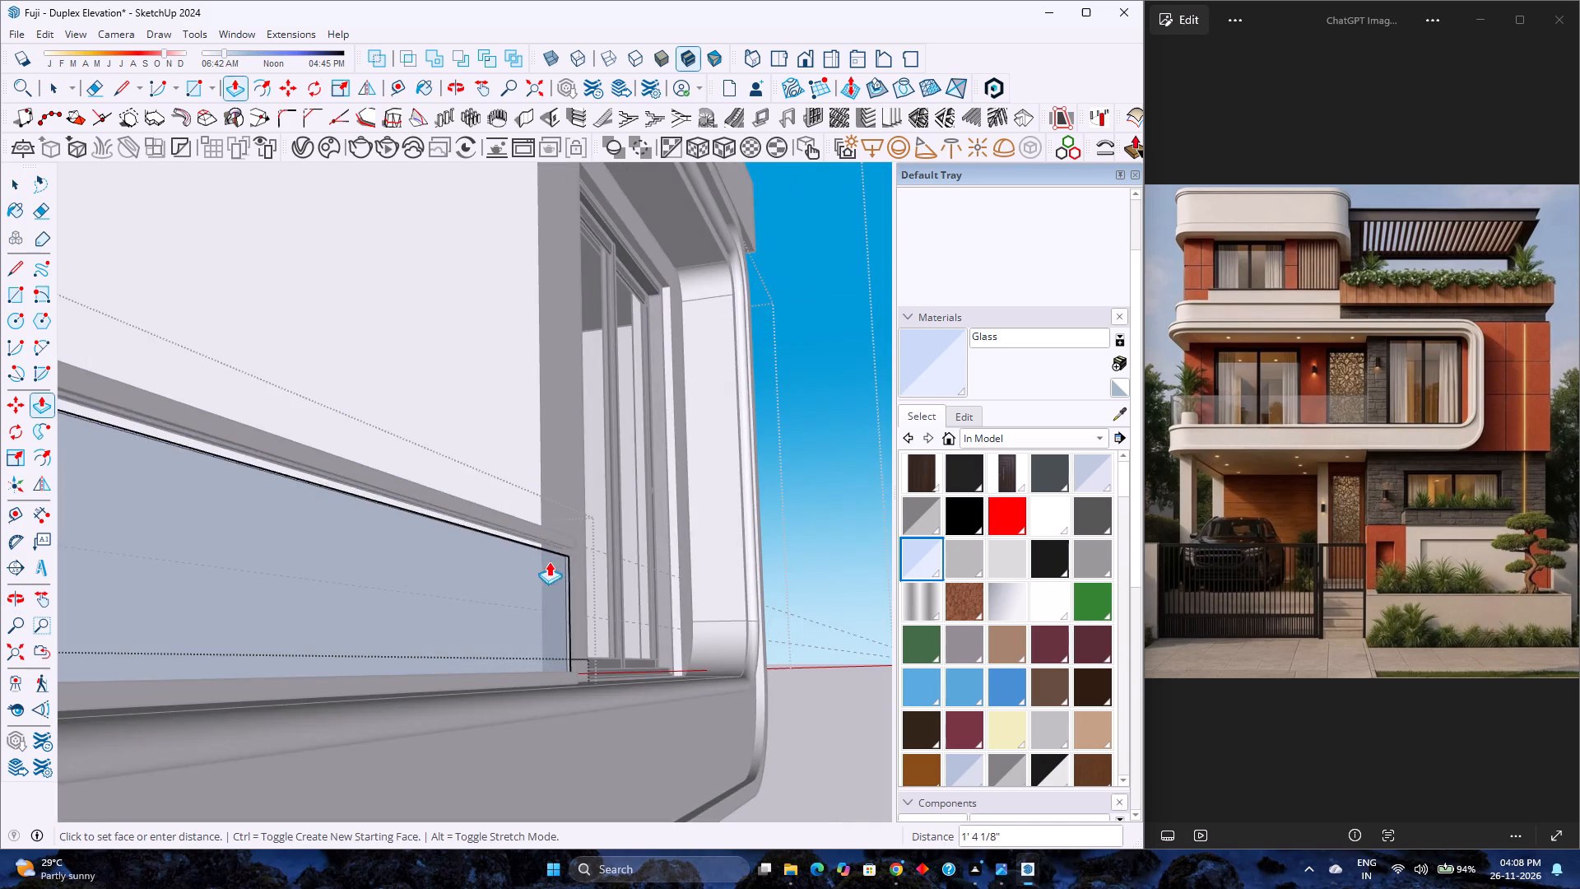
{"action": "scroll", "coordinate": [549, 561], "scroll_direction": "up", "scroll_amount": 16}
{"action": "middle_click_drag", "start_coordinate": [570, 524], "coordinate": [647, 482]}
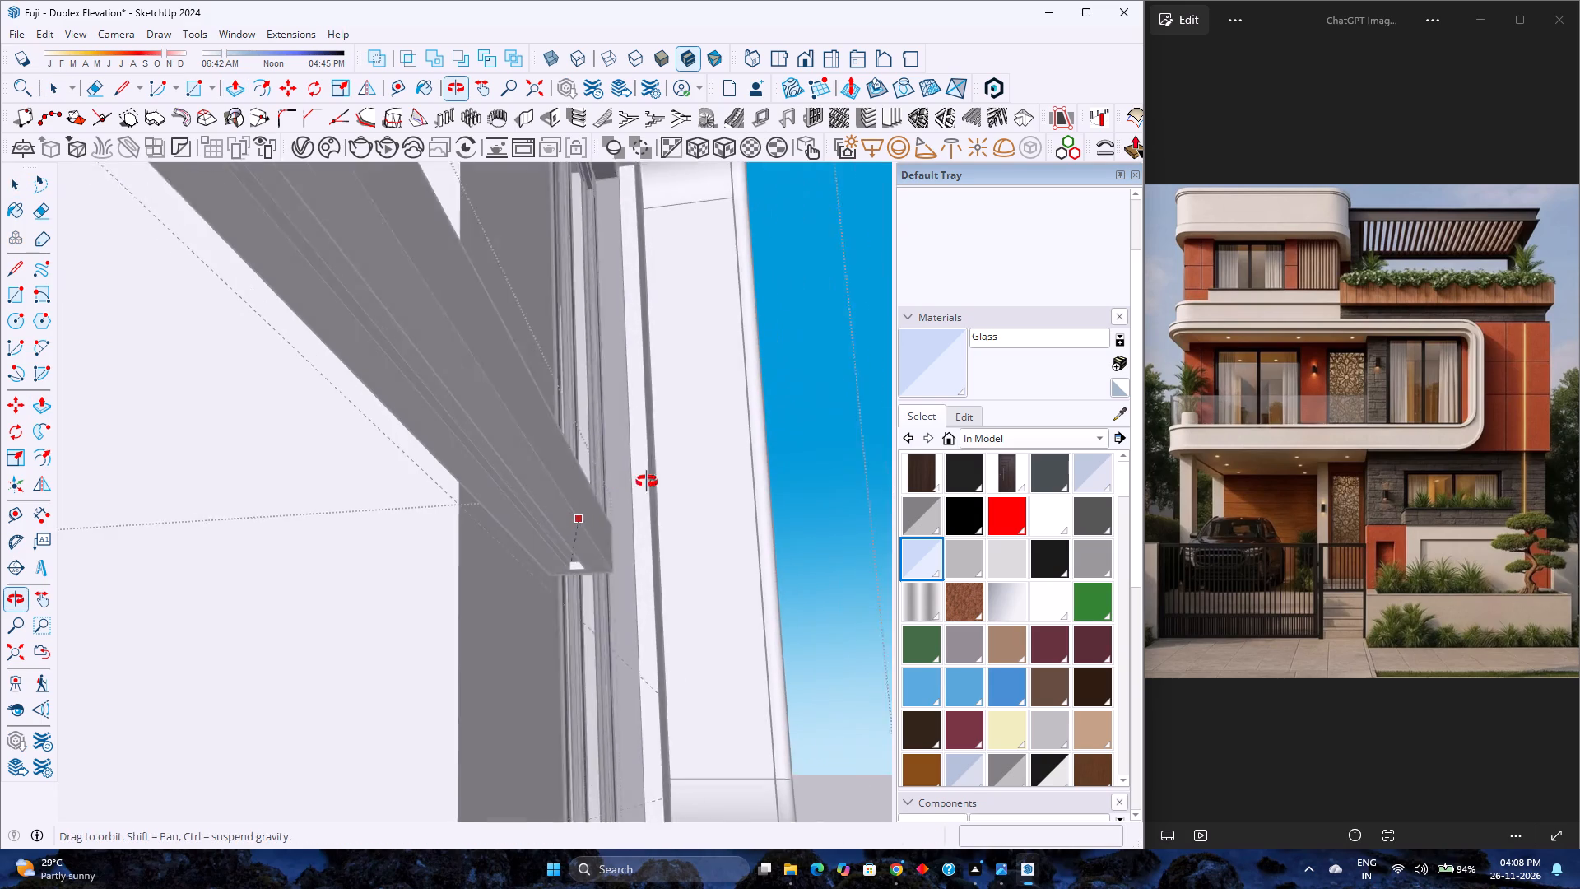
{"action": "middle_click_drag", "start_coordinate": [647, 482], "coordinate": [656, 484]}
{"action": "middle_click", "coordinate": [656, 484]}
{"action": "scroll", "coordinate": [562, 560], "scroll_direction": "up", "scroll_amount": 12}
{"action": "middle_click_drag", "start_coordinate": [555, 561], "coordinate": [602, 549]}
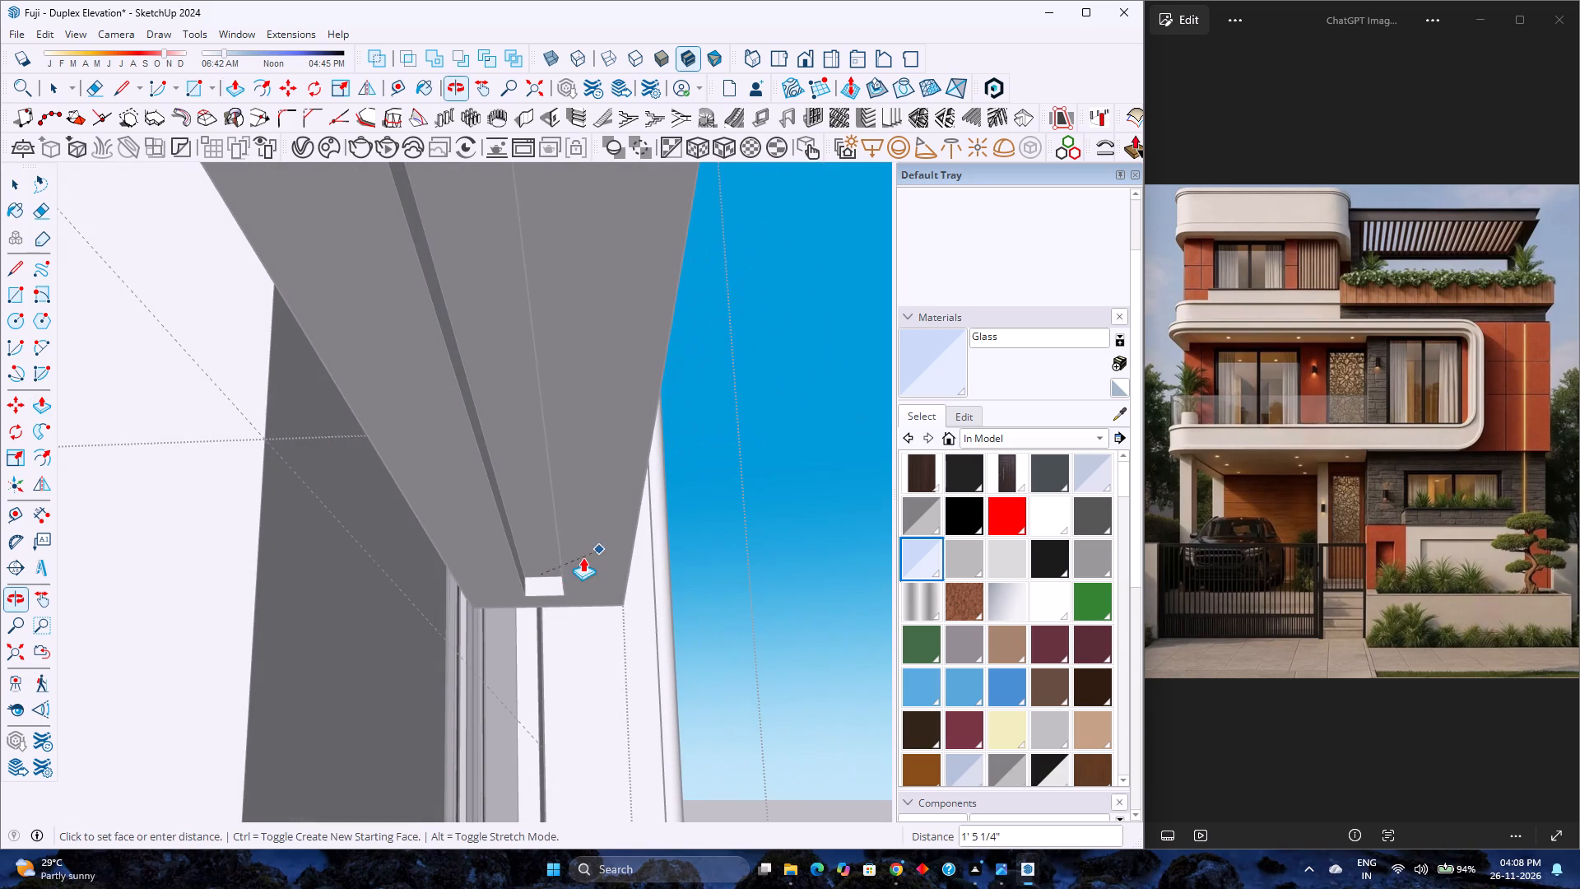
{"action": "scroll", "coordinate": [544, 570], "scroll_direction": "up", "scroll_amount": 6}
{"action": "middle_click_drag", "start_coordinate": [543, 570], "coordinate": [617, 598]}
{"action": "left_click", "coordinate": [442, 534]}
{"action": "scroll", "coordinate": [546, 551], "scroll_direction": "down", "scroll_amount": 2}
{"action": "middle_click_drag", "start_coordinate": [542, 551], "coordinate": [198, 554]}
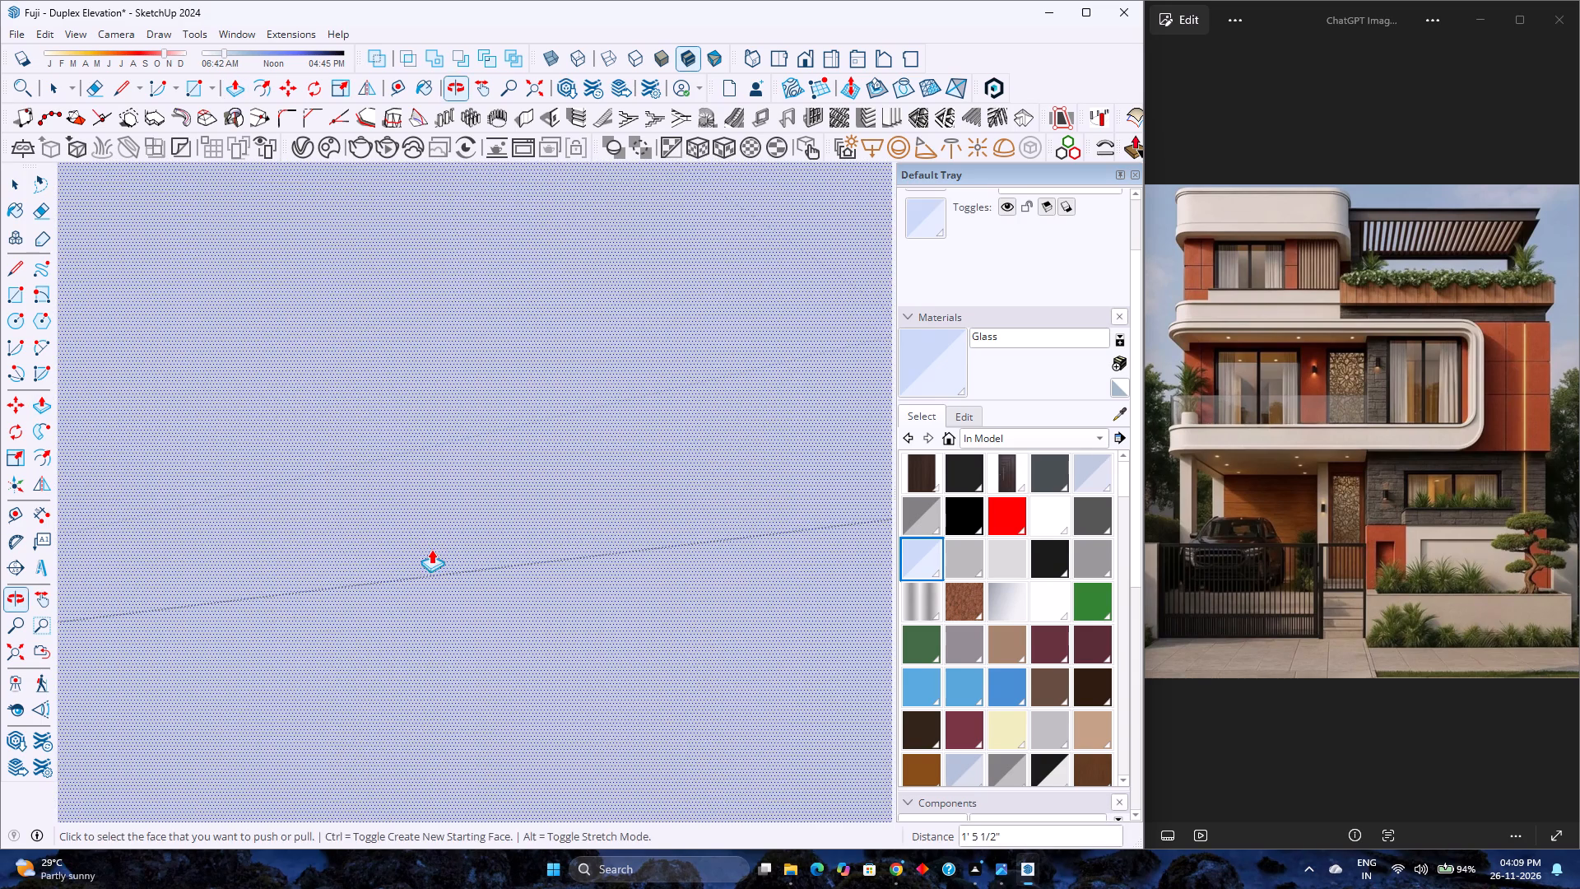
{"action": "scroll", "coordinate": [440, 548], "scroll_direction": "down", "scroll_amount": 5}
{"action": "key", "text": "space"}
Open the upper rail component and extend the end face of its side run, beside the house wall, by 2".
{"action": "left_click", "coordinate": [20, 662]}
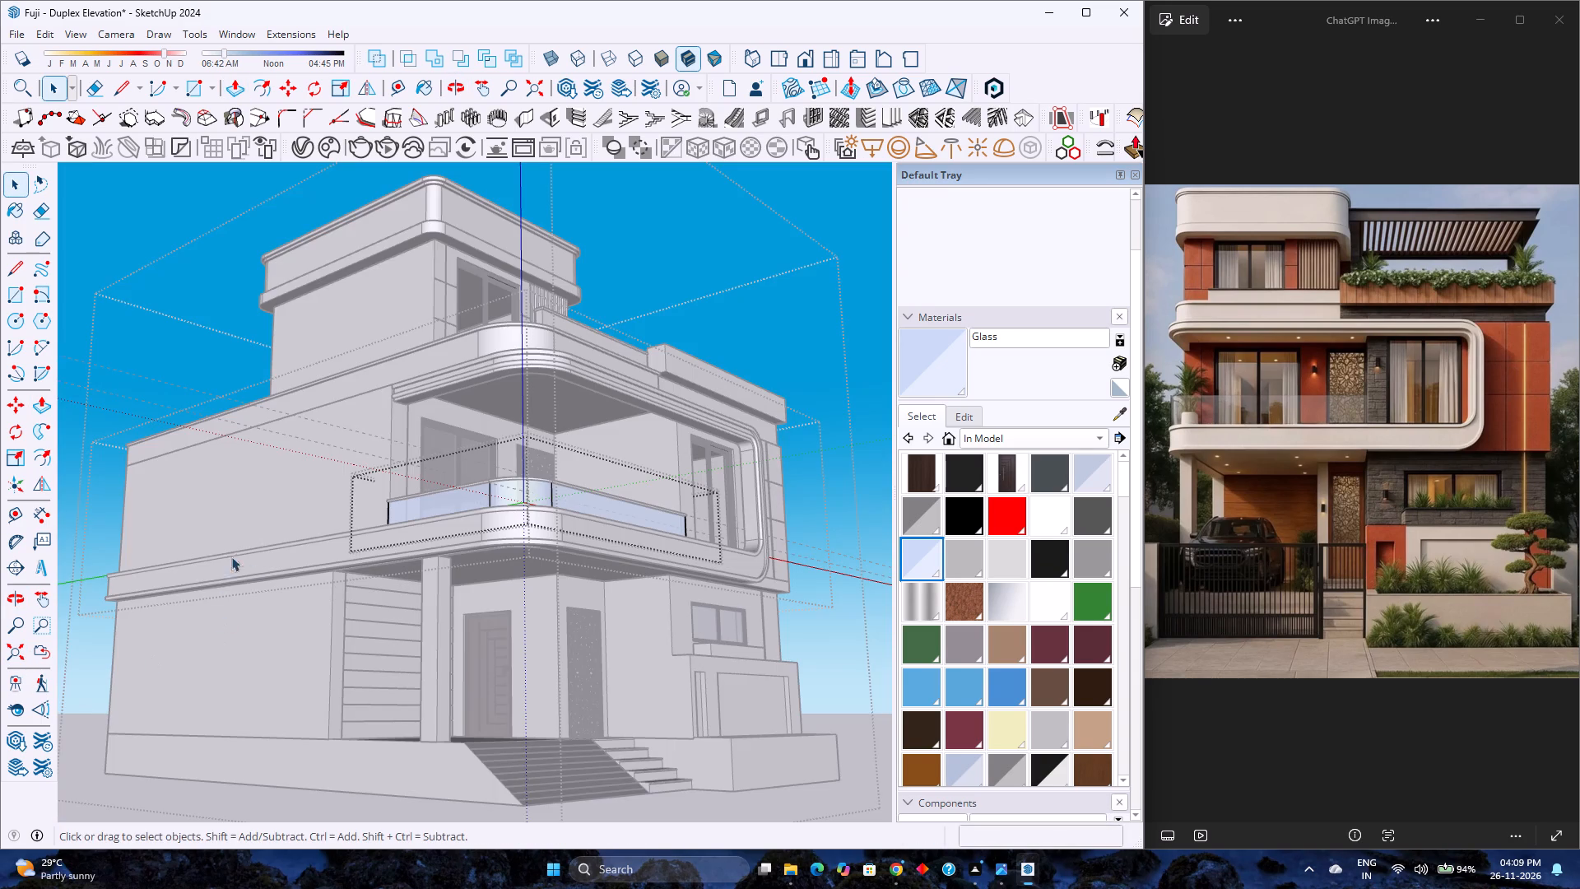
{"action": "scroll", "coordinate": [490, 682], "scroll_direction": "down", "scroll_amount": 3}
{"action": "middle_click_drag", "start_coordinate": [519, 602], "coordinate": [518, 602]}
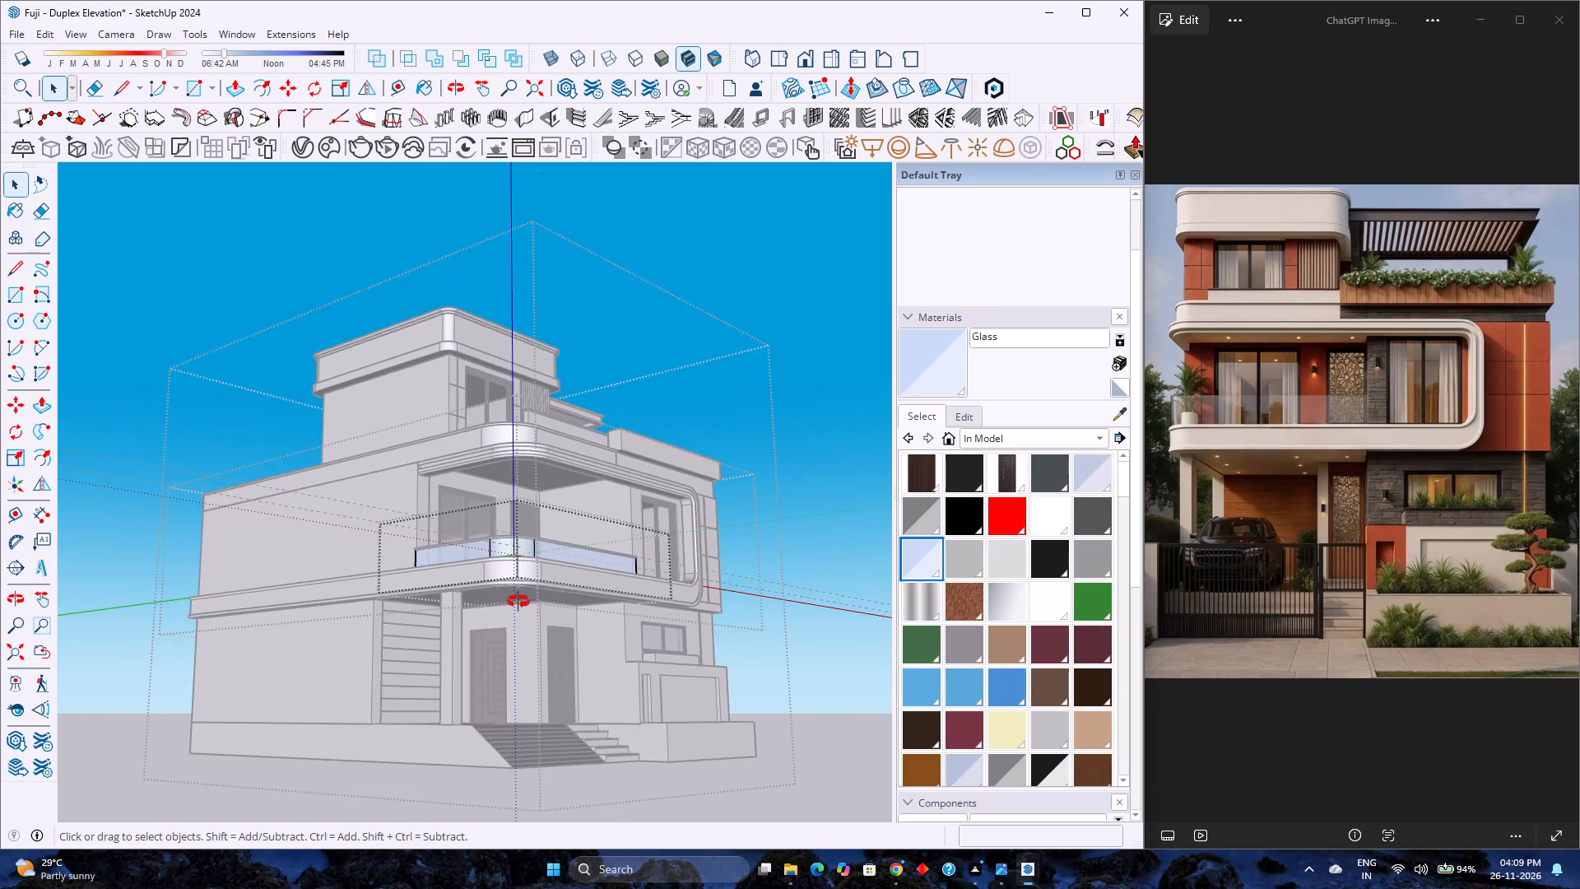
{"action": "middle_click_drag", "start_coordinate": [518, 602], "coordinate": [332, 798]}
{"action": "scroll", "coordinate": [369, 550], "scroll_direction": "up", "scroll_amount": 18}
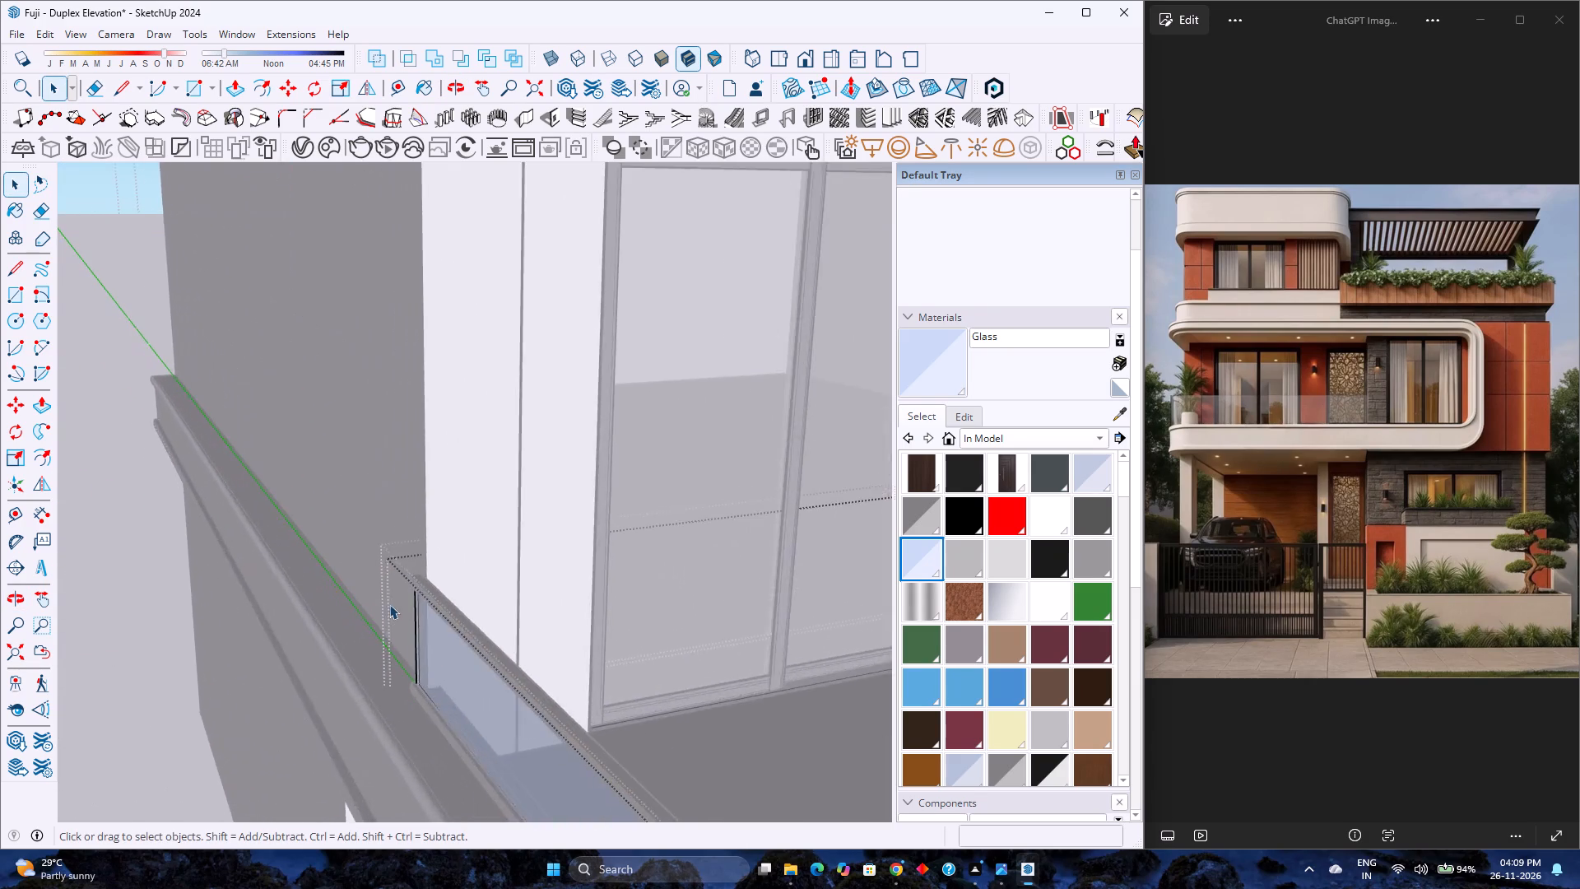
{"action": "scroll", "coordinate": [389, 604], "scroll_direction": "up", "scroll_amount": 3}
{"action": "middle_click_drag", "start_coordinate": [389, 604], "coordinate": [922, 660]}
{"action": "scroll", "coordinate": [630, 626], "scroll_direction": "up", "scroll_amount": 4}
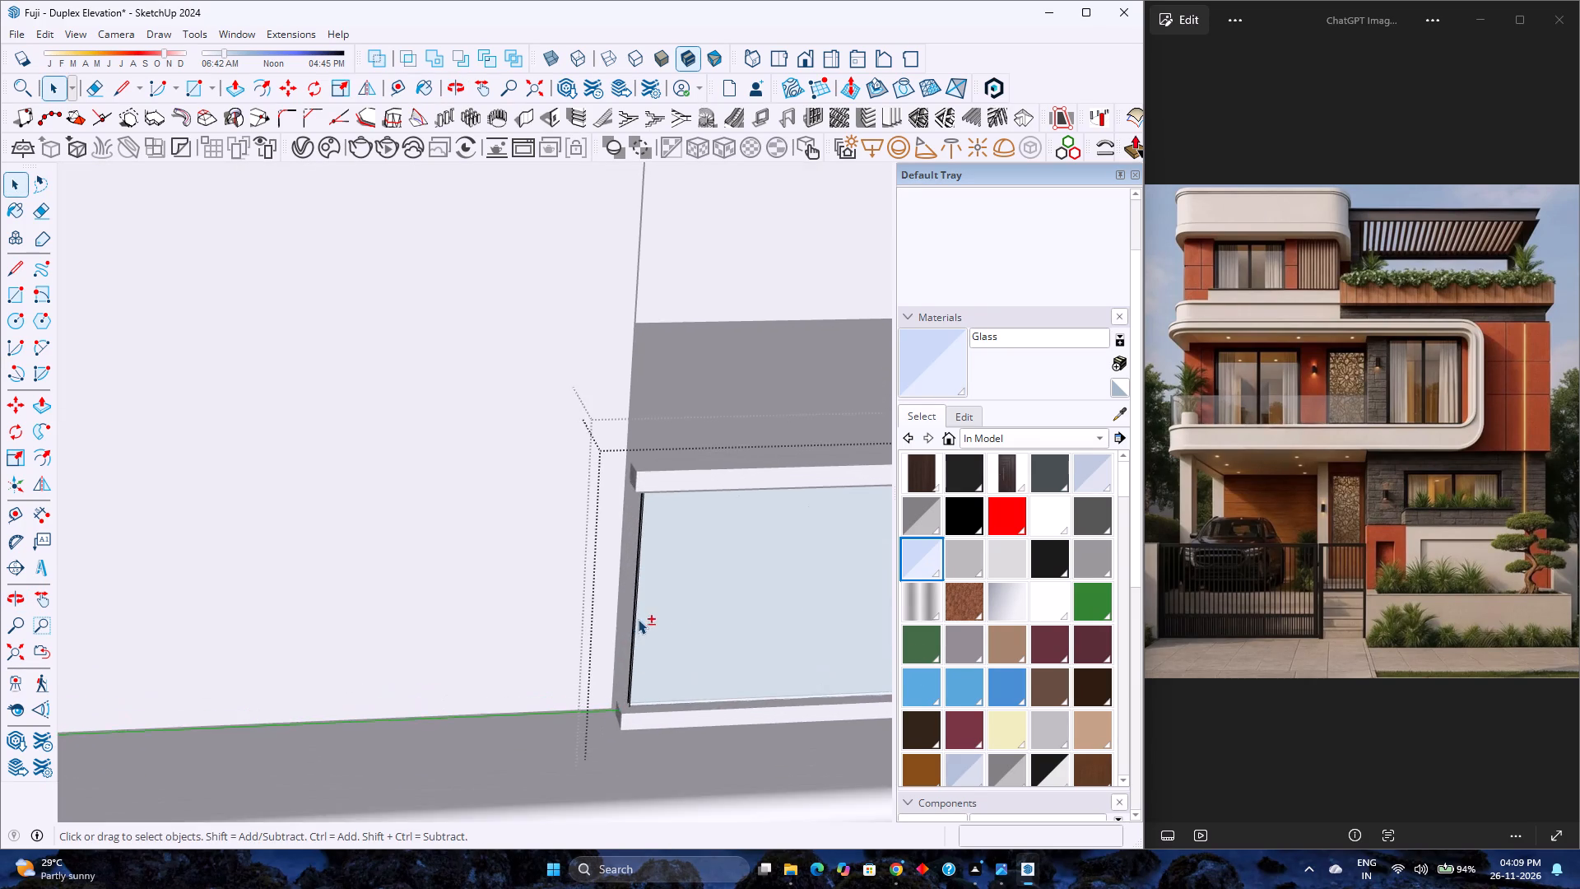
{"action": "middle_click_drag", "start_coordinate": [634, 618], "coordinate": [432, 654], "text": "shift"}
{"action": "middle_click_drag", "start_coordinate": [424, 654], "coordinate": [713, 668]}
{"action": "key", "text": "Escape"}
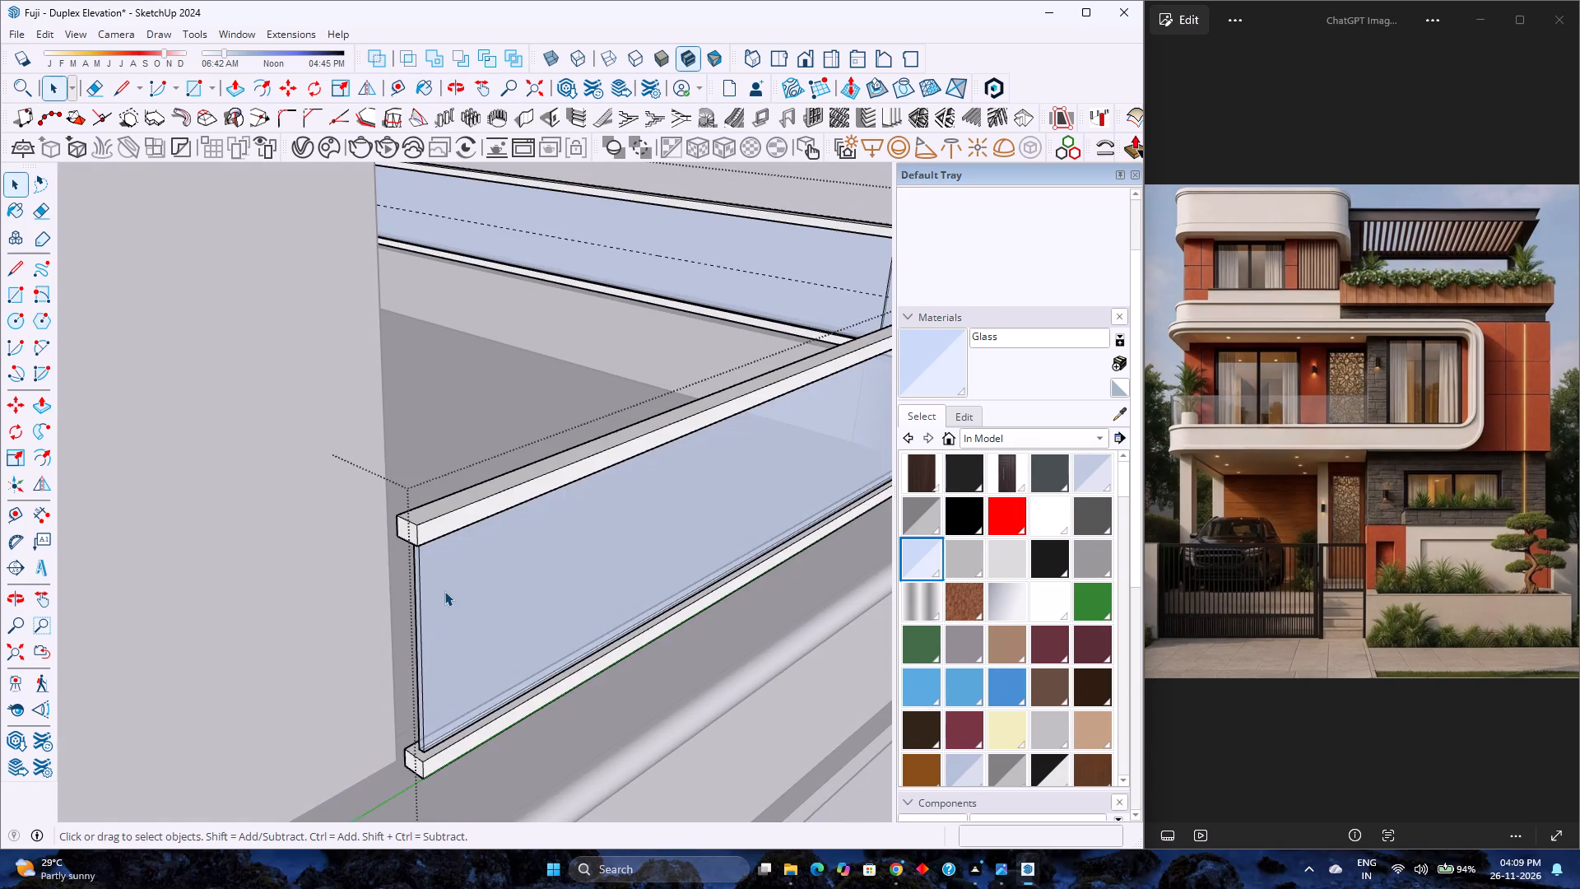
{"action": "scroll", "coordinate": [444, 589], "scroll_direction": "up", "scroll_amount": 3}
{"action": "middle_click_drag", "start_coordinate": [428, 589], "coordinate": [524, 606]}
{"action": "double_click", "coordinate": [420, 517]}
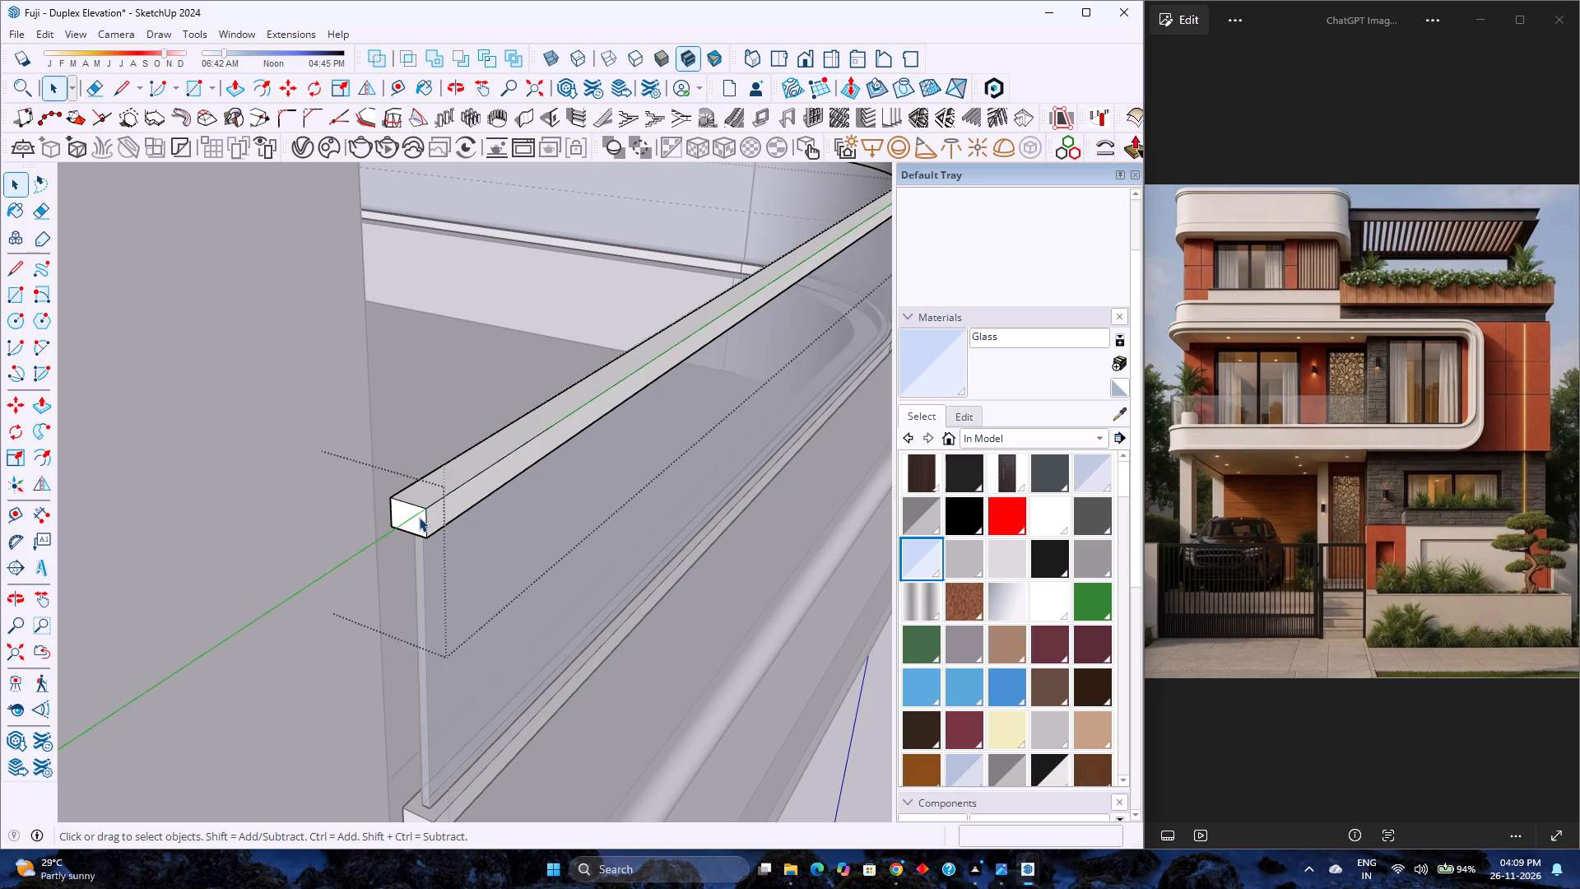
{"action": "key", "text": "p"}
{"action": "left_click", "coordinate": [419, 517]}
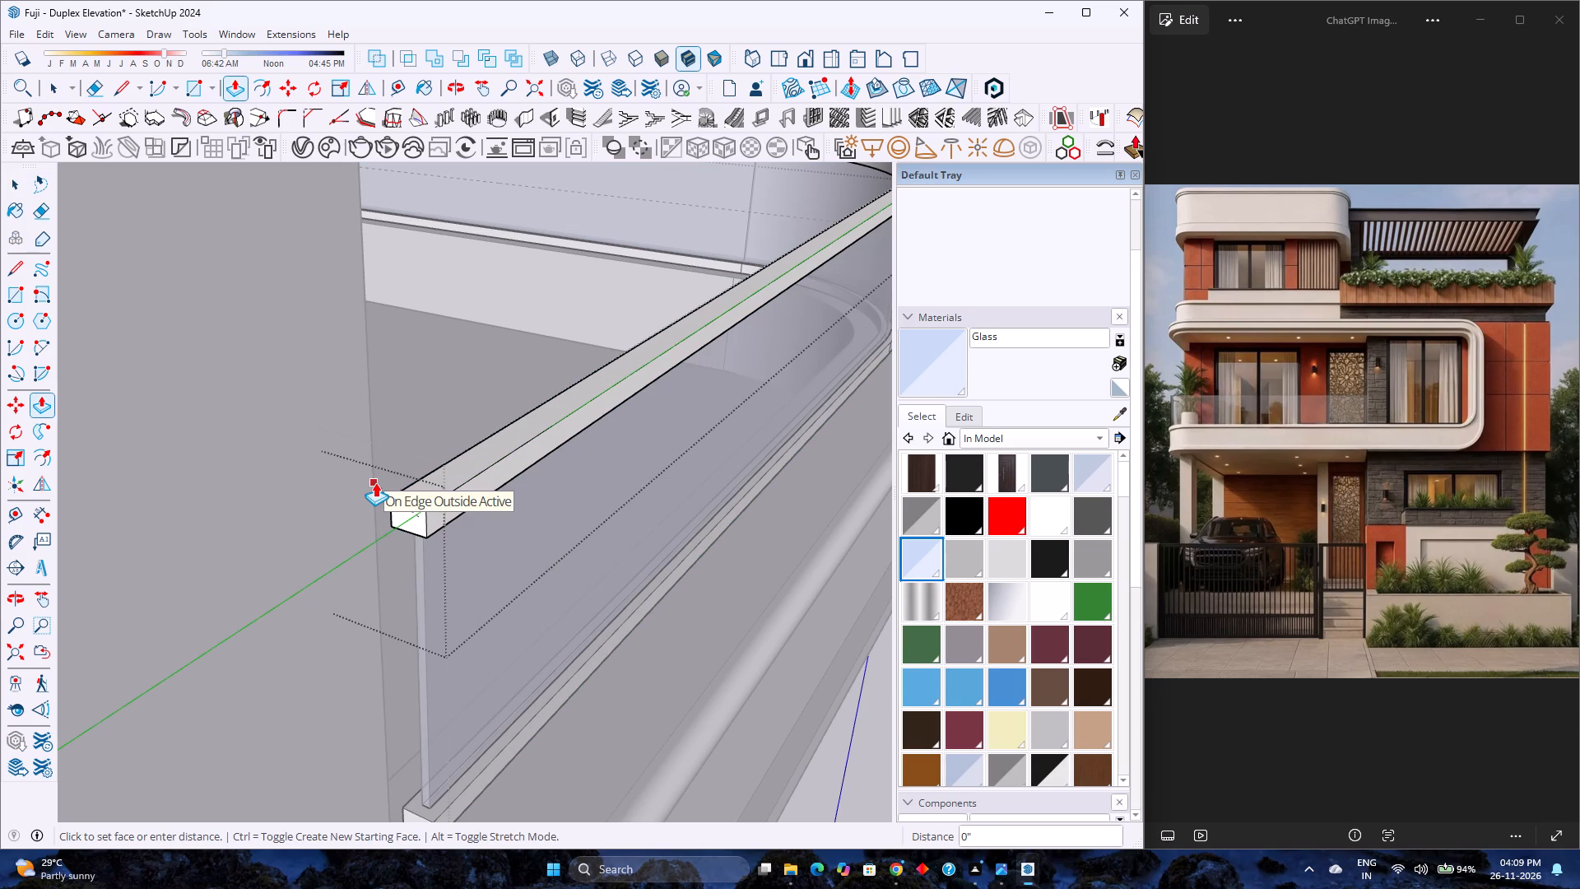
{"action": "key", "text": "2"}
{"action": "key", "text": "Return"}
Copy the inner vertical edge at the upper rail's extended end 2" back along the rail.
{"action": "scroll", "coordinate": [377, 491], "scroll_direction": "up", "scroll_amount": 1}
{"action": "middle_click_drag", "start_coordinate": [378, 495], "coordinate": [318, 593]}
{"action": "middle_click", "coordinate": [318, 593]}
{"action": "scroll", "coordinate": [323, 567], "scroll_direction": "down", "scroll_amount": 5}
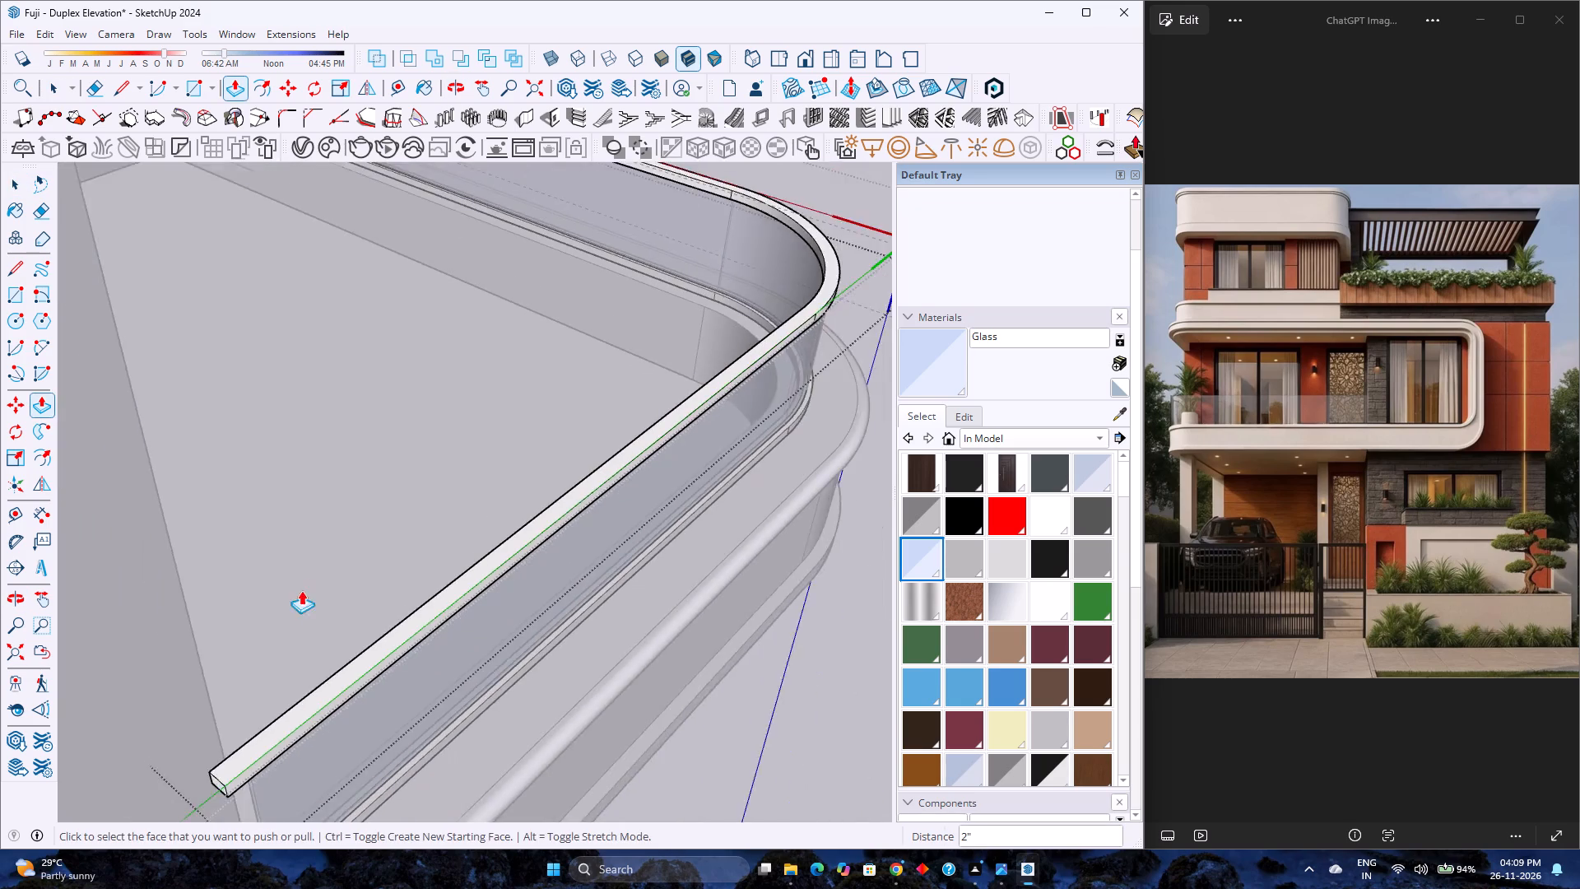
{"action": "middle_click_drag", "start_coordinate": [286, 602], "coordinate": [418, 497], "text": "shift"}
{"action": "scroll", "coordinate": [439, 618], "scroll_direction": "up", "scroll_amount": 4}
{"action": "middle_click_drag", "start_coordinate": [439, 618], "coordinate": [593, 588]}
{"action": "scroll", "coordinate": [402, 583], "scroll_direction": "up", "scroll_amount": 14}
{"action": "middle_click_drag", "start_coordinate": [451, 607], "coordinate": [486, 618]}
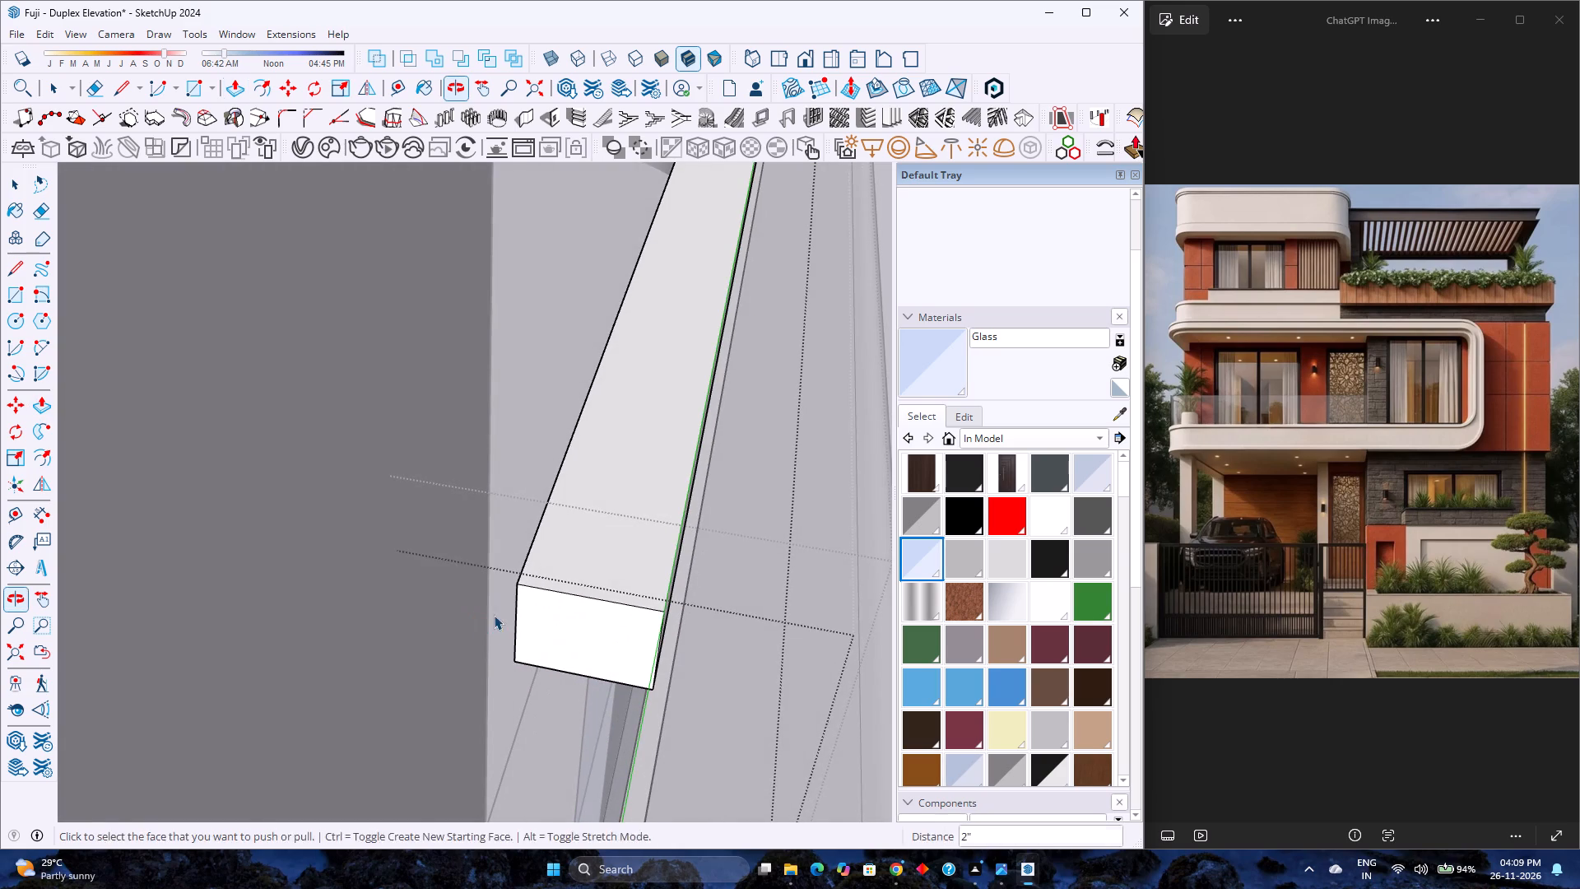
{"action": "key", "text": "space"}
{"action": "left_click", "coordinate": [517, 628]}
{"action": "key", "text": "m"}
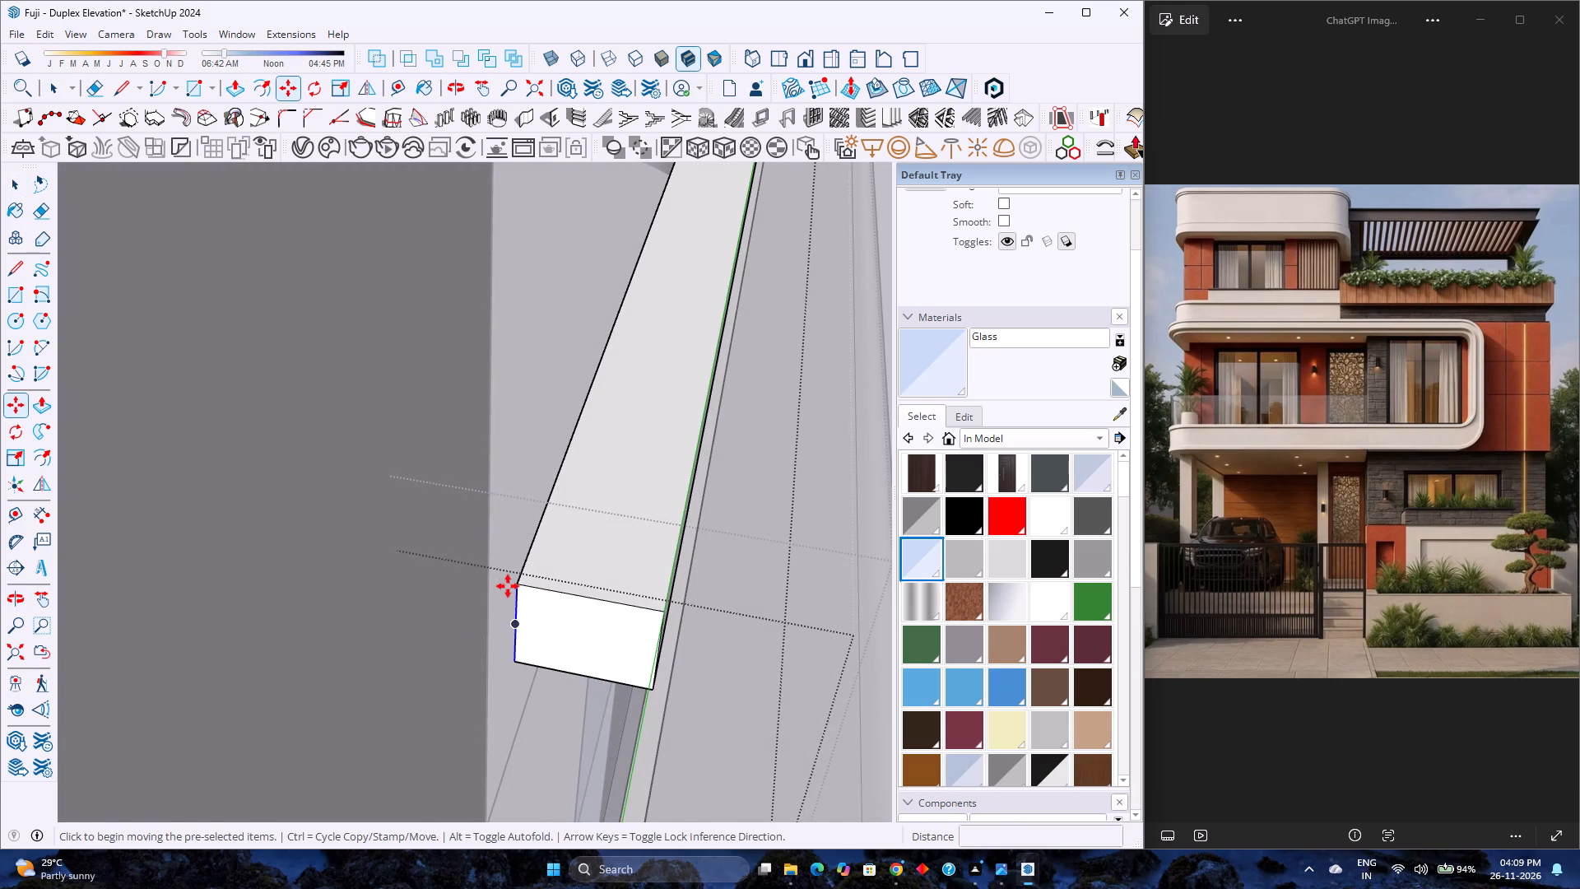
{"action": "left_click", "coordinate": [518, 584]}
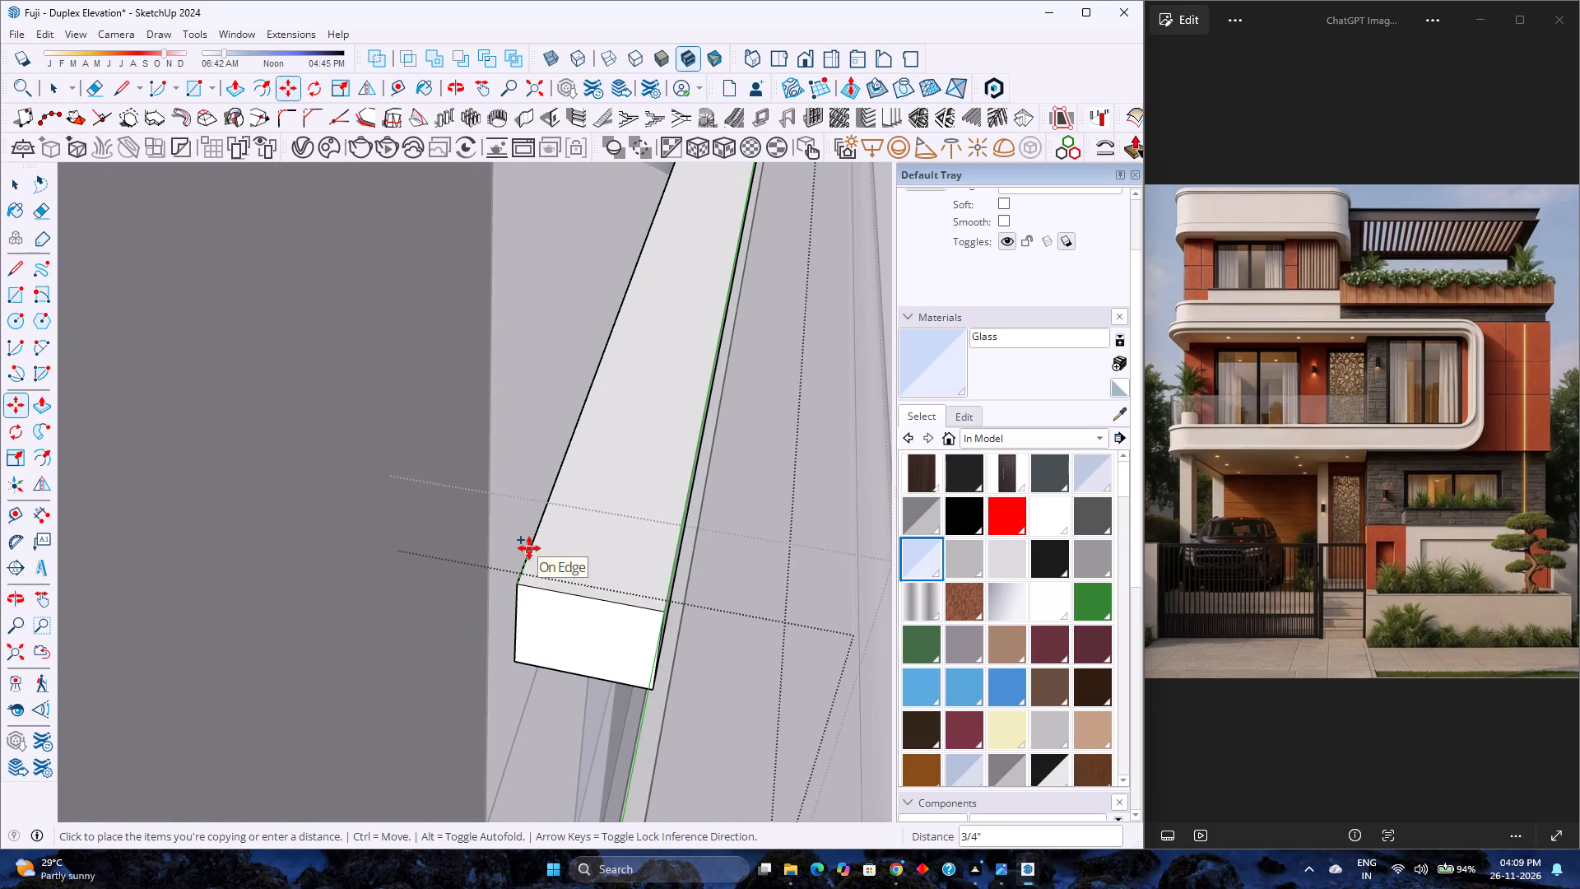
{"action": "key", "text": "2"}
{"action": "key", "text": "Return"}
Extrude the 2" inner side face at the upper rail's end about 15/16" toward the house wall.
{"action": "scroll", "coordinate": [506, 579], "scroll_direction": "up", "scroll_amount": 3}
{"action": "middle_click", "coordinate": [513, 593]}
{"action": "middle_click", "coordinate": [518, 598]}
{"action": "scroll", "coordinate": [518, 598], "scroll_direction": "down", "scroll_amount": 3}
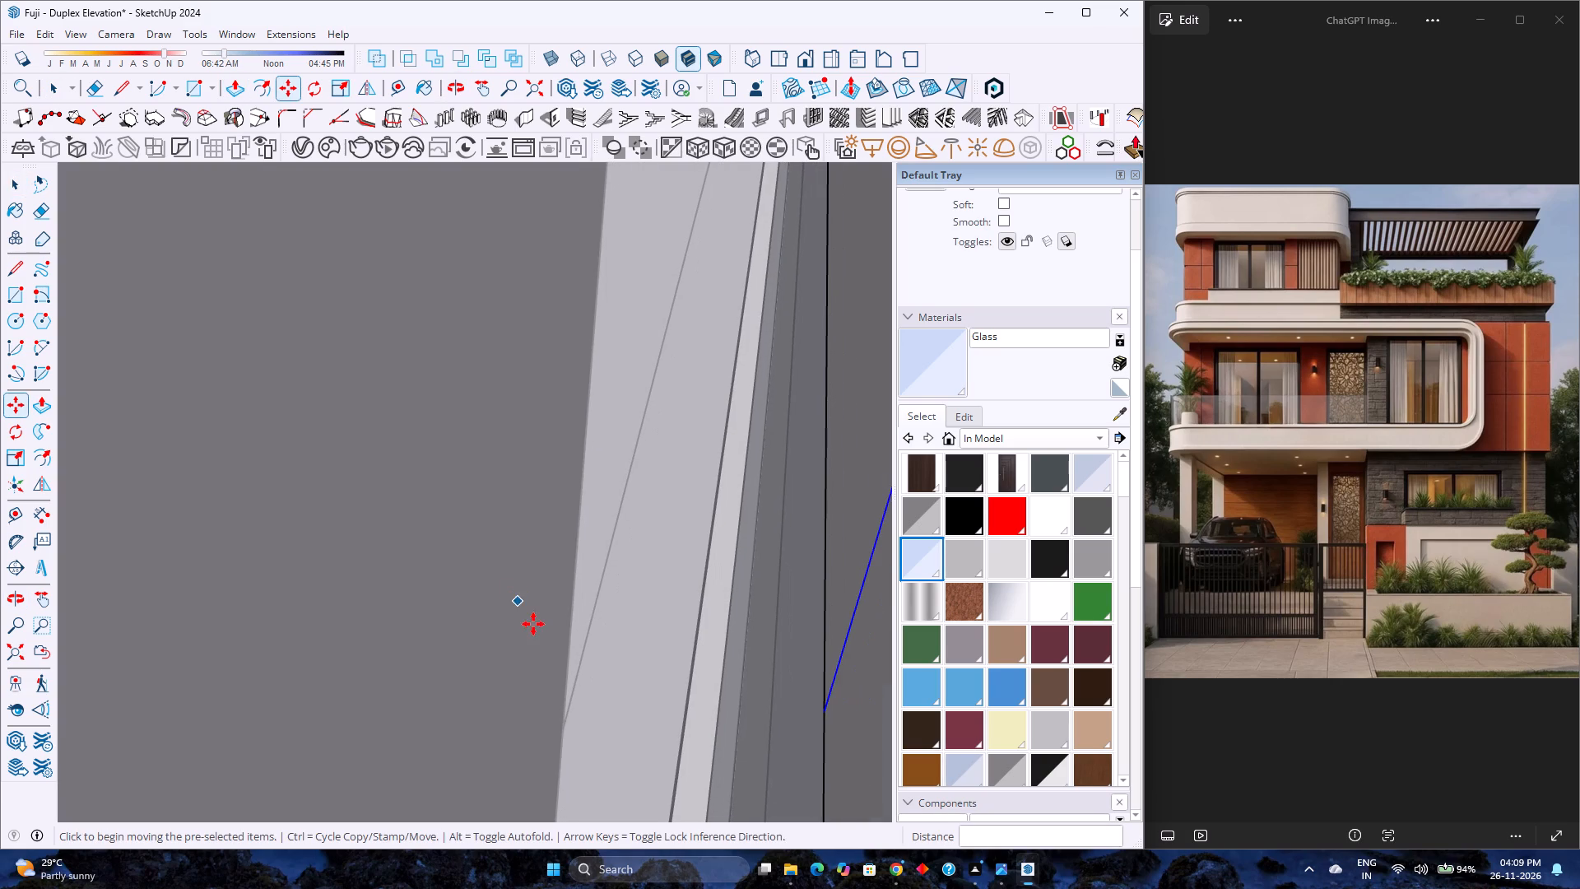
{"action": "key", "text": "p"}
{"action": "left_click", "coordinate": [848, 694]}
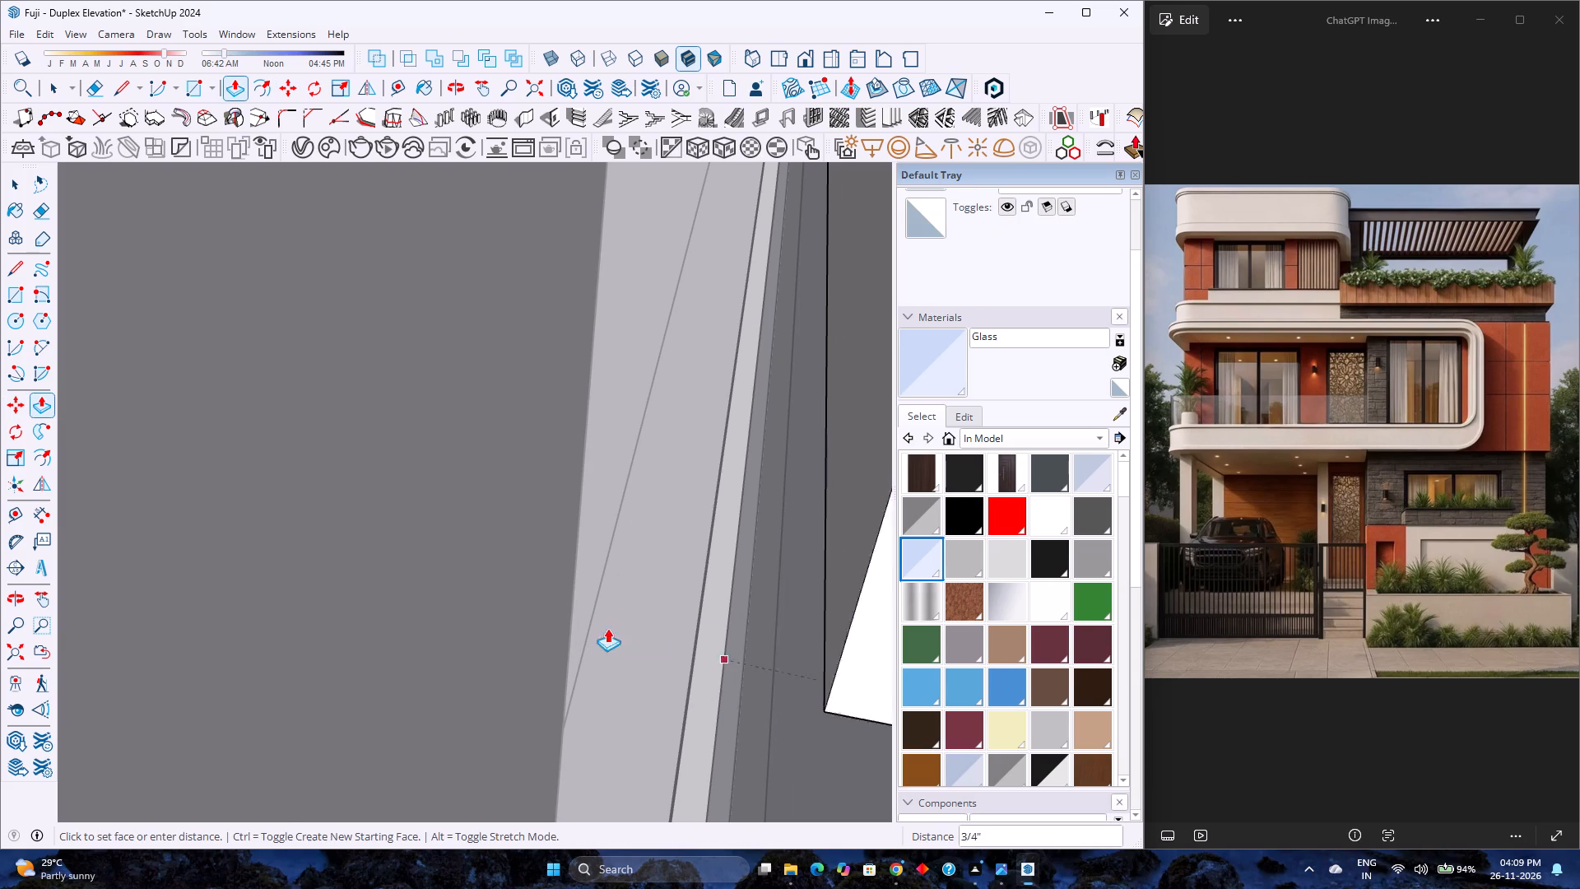
{"action": "left_click", "coordinate": [444, 505]}
{"action": "scroll", "coordinate": [411, 503], "scroll_direction": "down", "scroll_amount": 14}
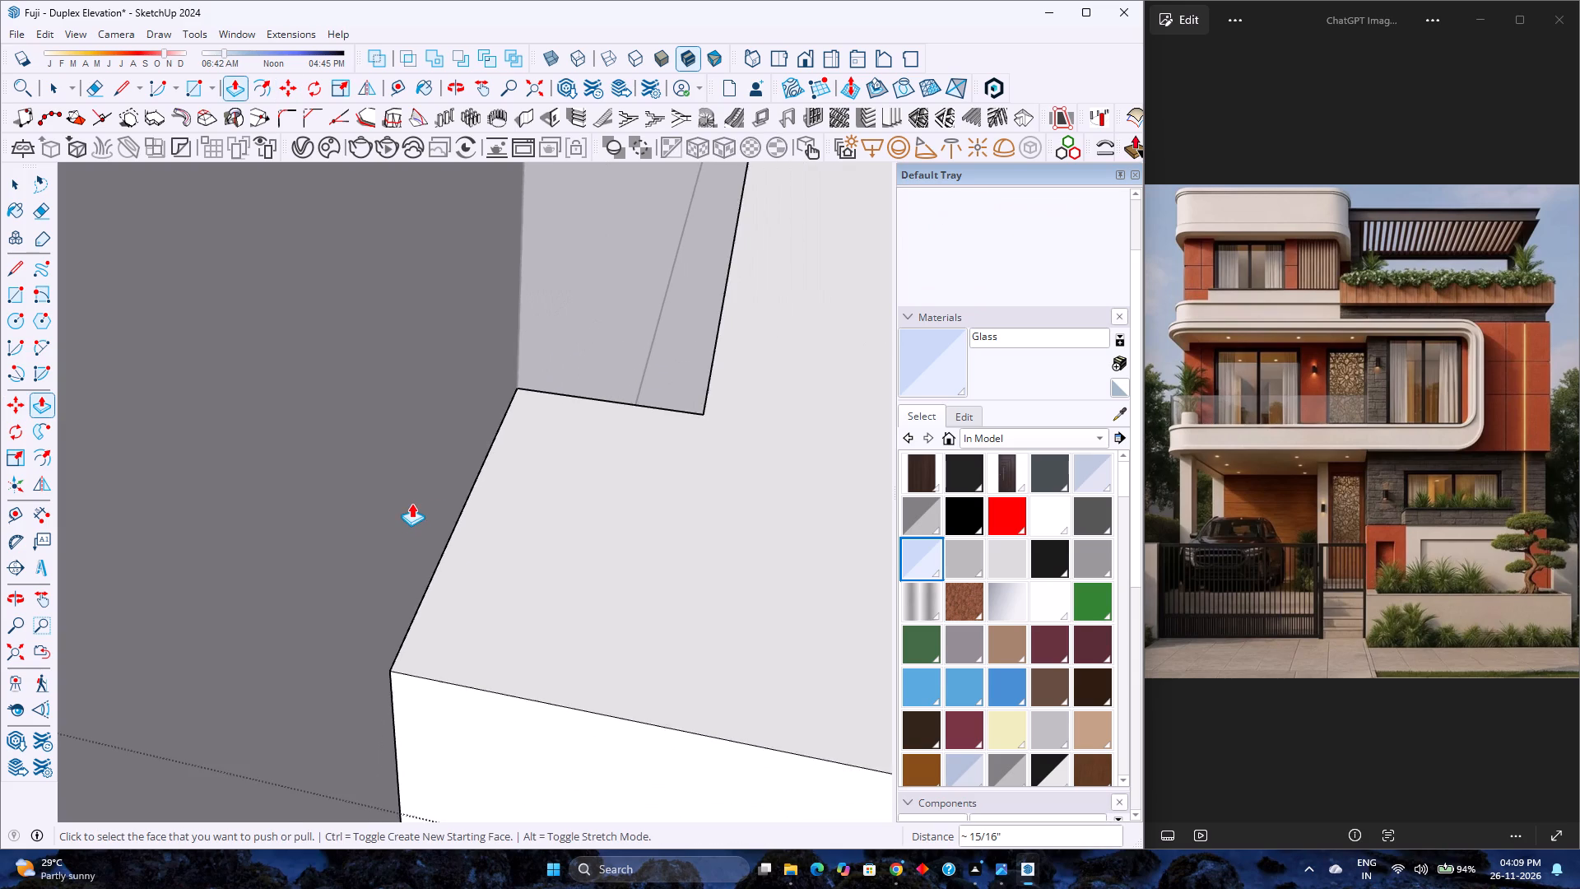
{"action": "scroll", "coordinate": [411, 503], "scroll_direction": "down", "scroll_amount": 20}
{"action": "scroll", "coordinate": [411, 503], "scroll_direction": "down", "scroll_amount": 13}
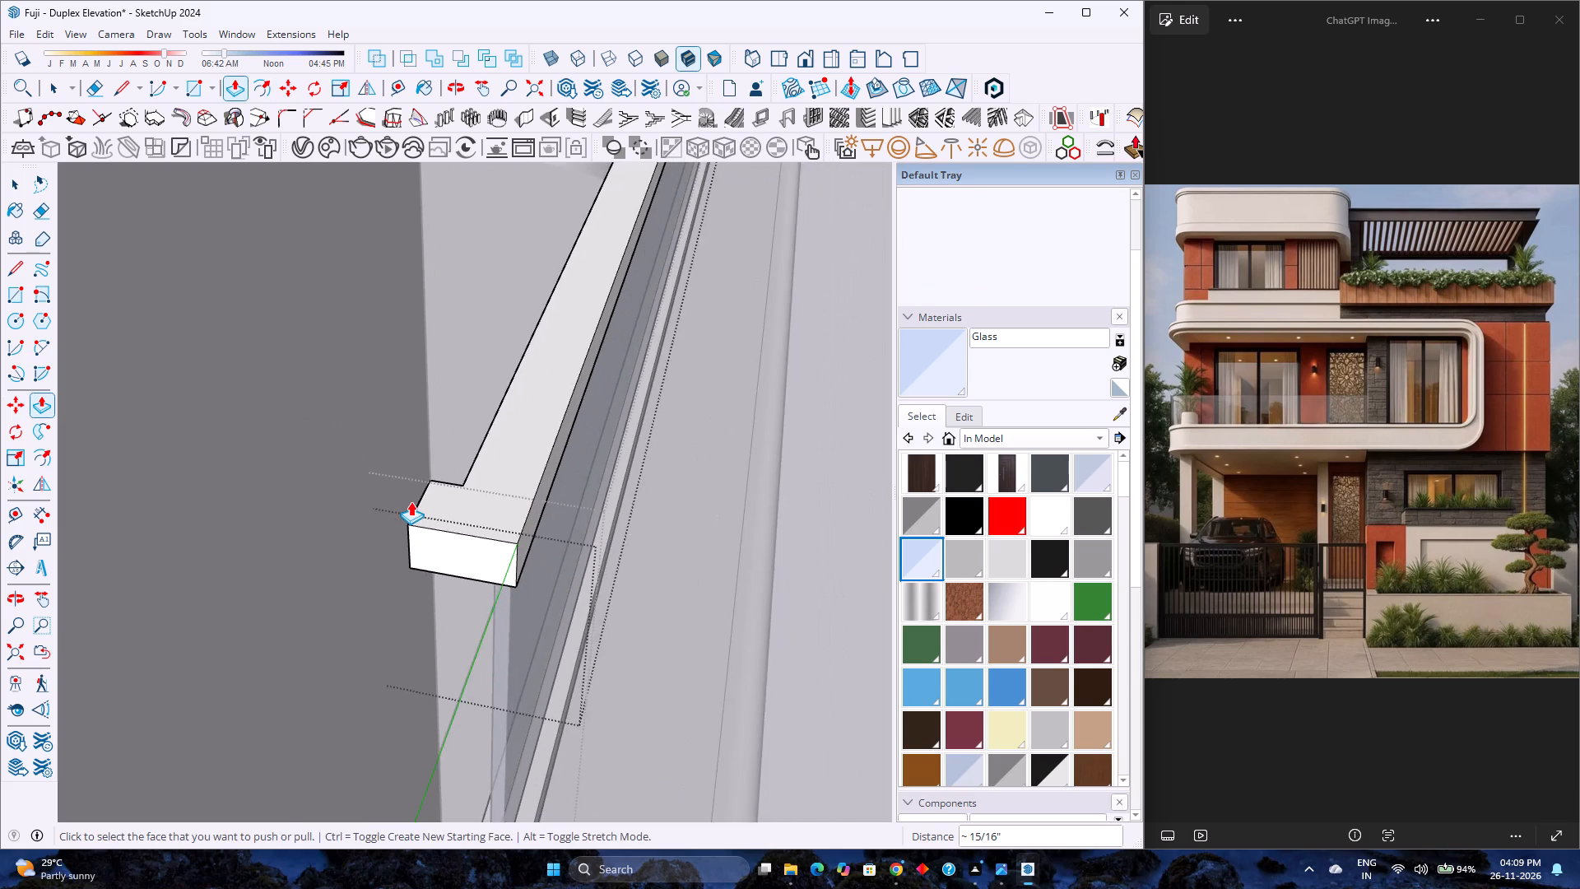
{"action": "scroll", "coordinate": [411, 501], "scroll_direction": "down", "scroll_amount": 3}
{"action": "key", "text": "space"}
{"action": "scroll", "coordinate": [453, 520], "scroll_direction": "down", "scroll_amount": 5}
{"action": "key", "text": "Escape"}
Open the lower rail and push the groove's end face 2" to lengthen the groove toward the rail's end.
{"action": "middle_click_drag", "start_coordinate": [495, 671], "coordinate": [465, 634]}
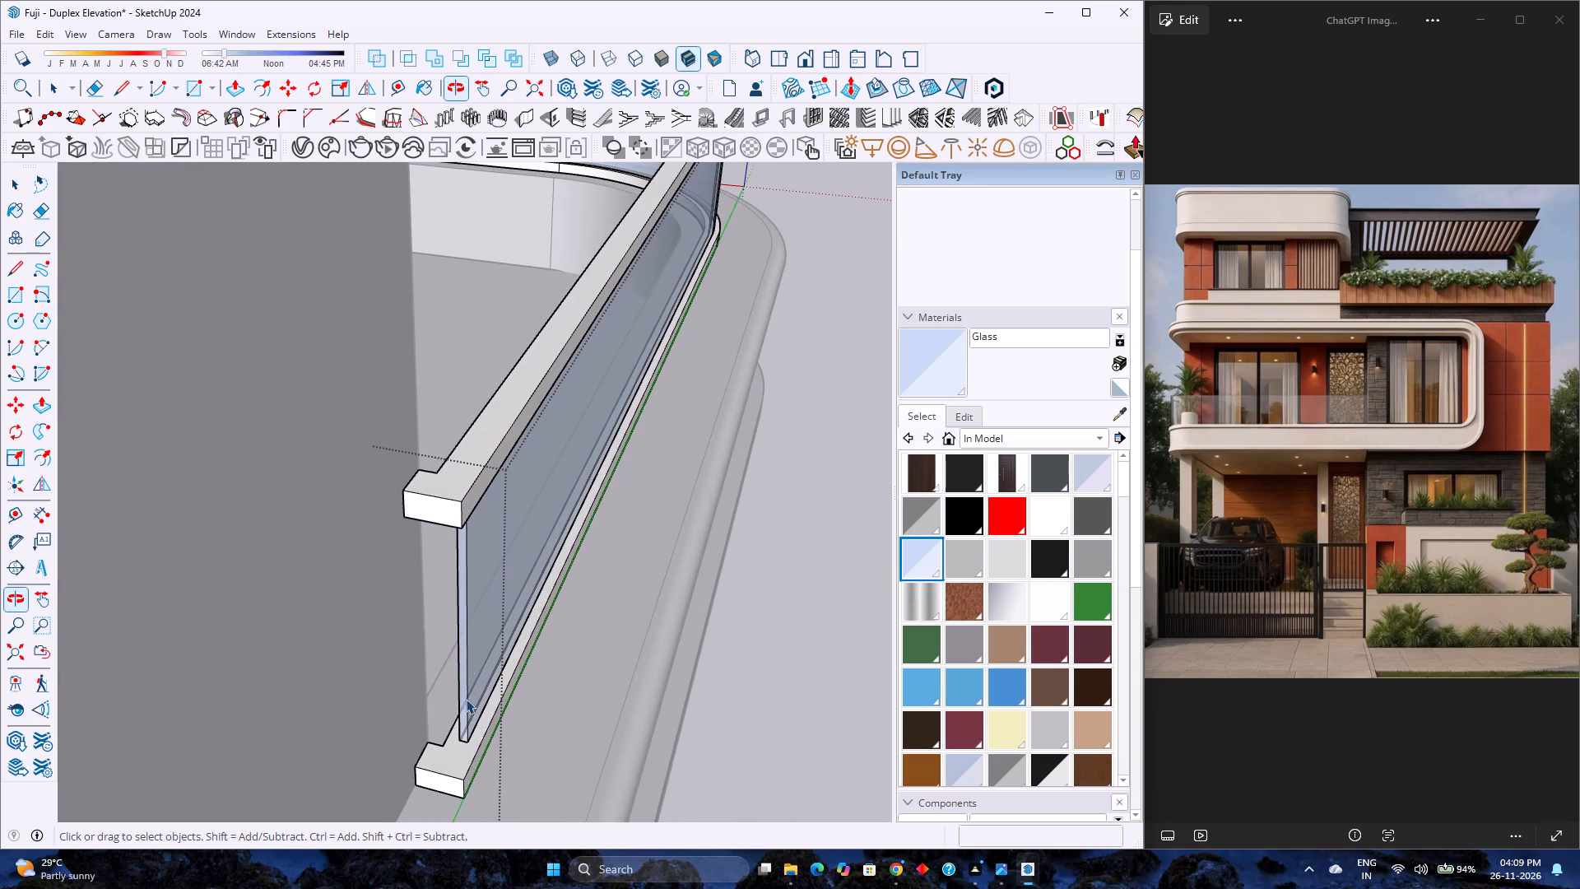
{"action": "double_click", "coordinate": [452, 754]}
{"action": "scroll", "coordinate": [452, 754], "scroll_direction": "up", "scroll_amount": 15}
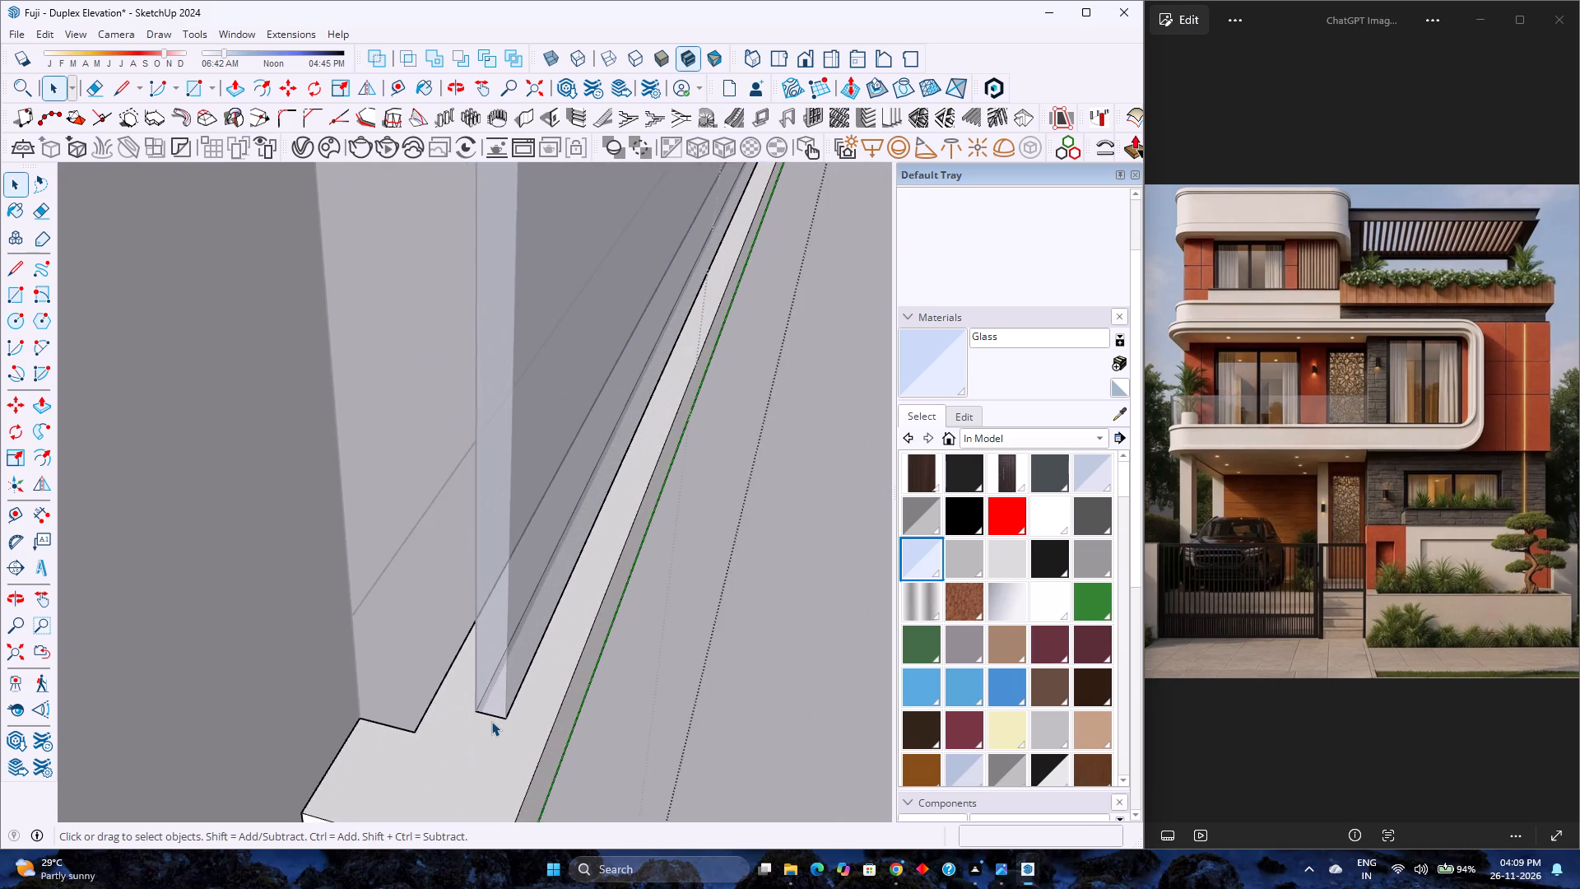
{"action": "scroll", "coordinate": [491, 721], "scroll_direction": "up", "scroll_amount": 13}
{"action": "middle_click_drag", "start_coordinate": [497, 719], "coordinate": [63, 753]}
{"action": "scroll", "coordinate": [377, 682], "scroll_direction": "up", "scroll_amount": 6}
{"action": "middle_click_drag", "start_coordinate": [416, 687], "coordinate": [233, 687]}
{"action": "scroll", "coordinate": [233, 687], "scroll_direction": "up", "scroll_amount": 1}
{"action": "key", "text": "p"}
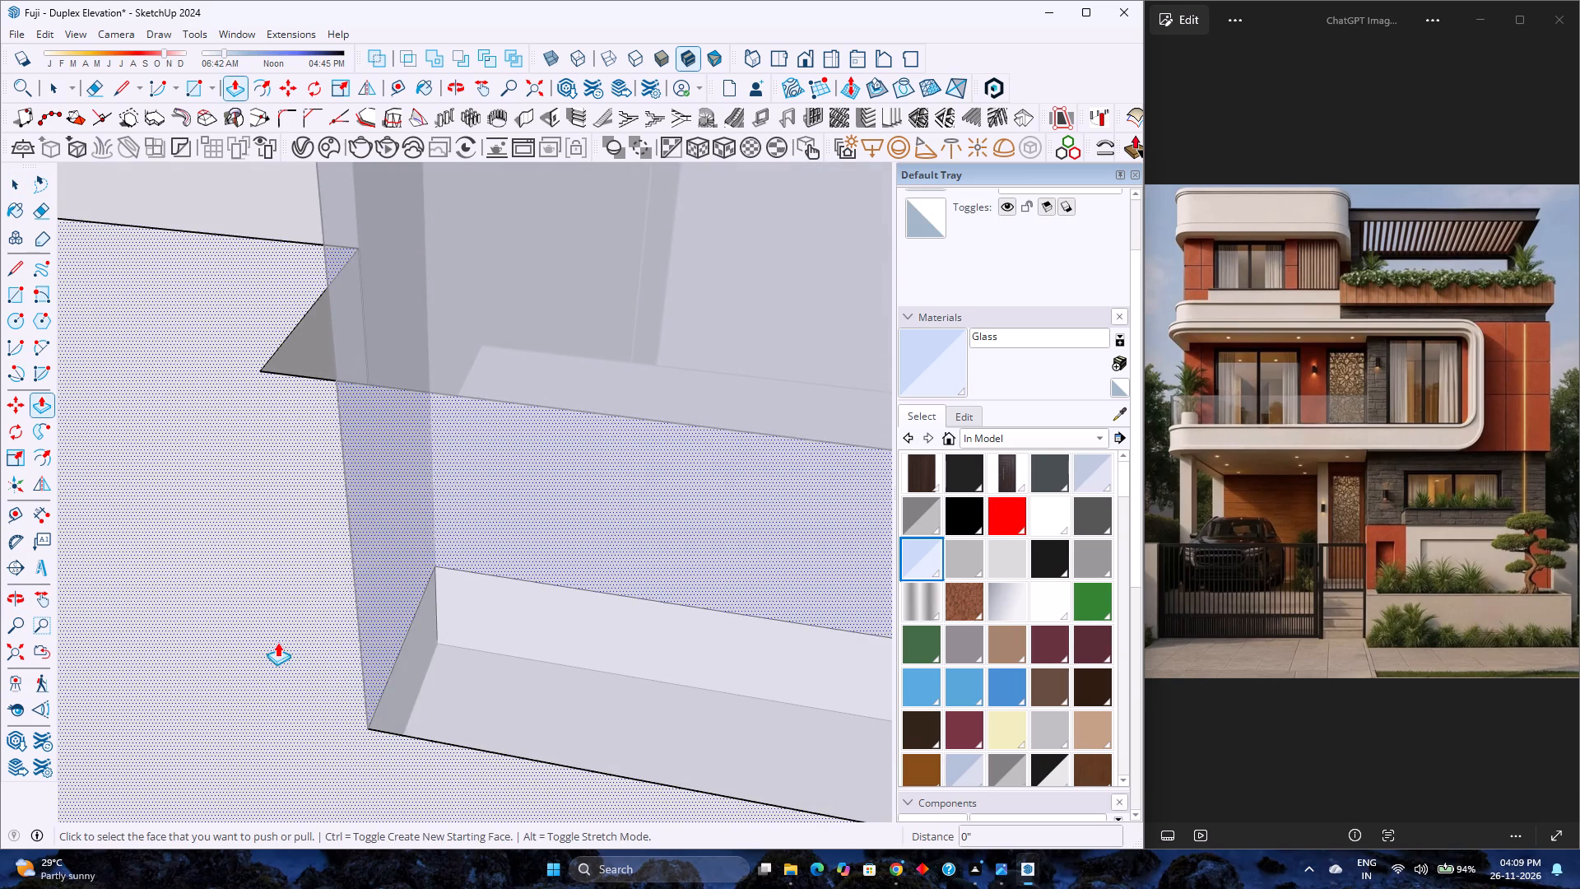
{"action": "left_click", "coordinate": [409, 676]}
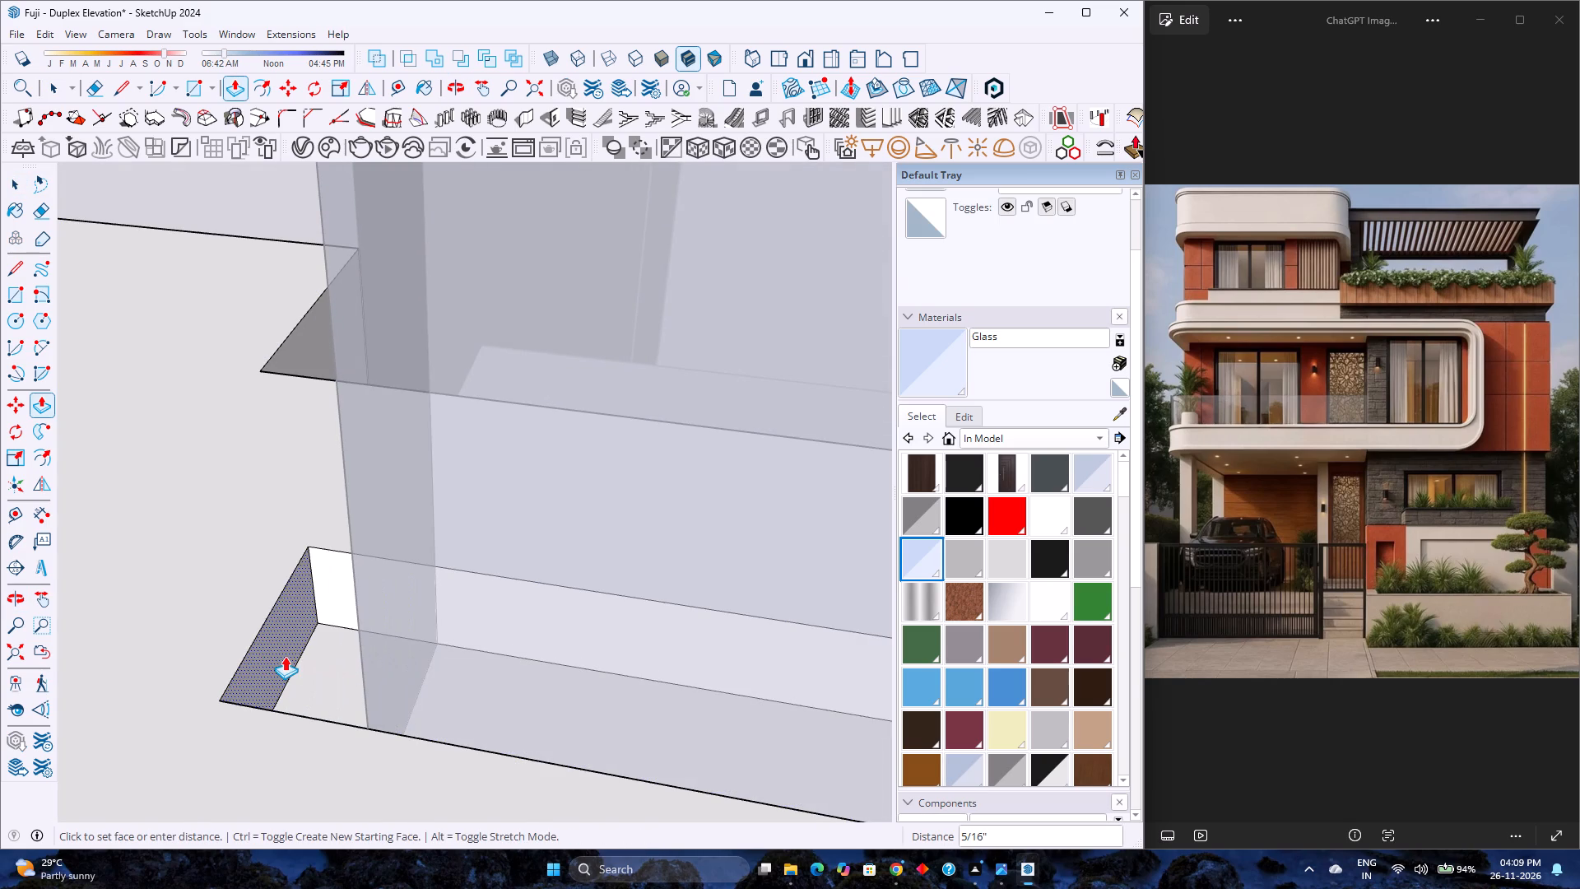
{"action": "key", "text": "2"}
{"action": "key", "text": "Return"}
Open the glass group and extend its end face to the end of the lengthened groove in the lower rail.
{"action": "scroll", "coordinate": [300, 659], "scroll_direction": "down", "scroll_amount": 4}
{"action": "middle_click_drag", "start_coordinate": [300, 659], "coordinate": [533, 685]}
{"action": "scroll", "coordinate": [518, 673], "scroll_direction": "down", "scroll_amount": 7}
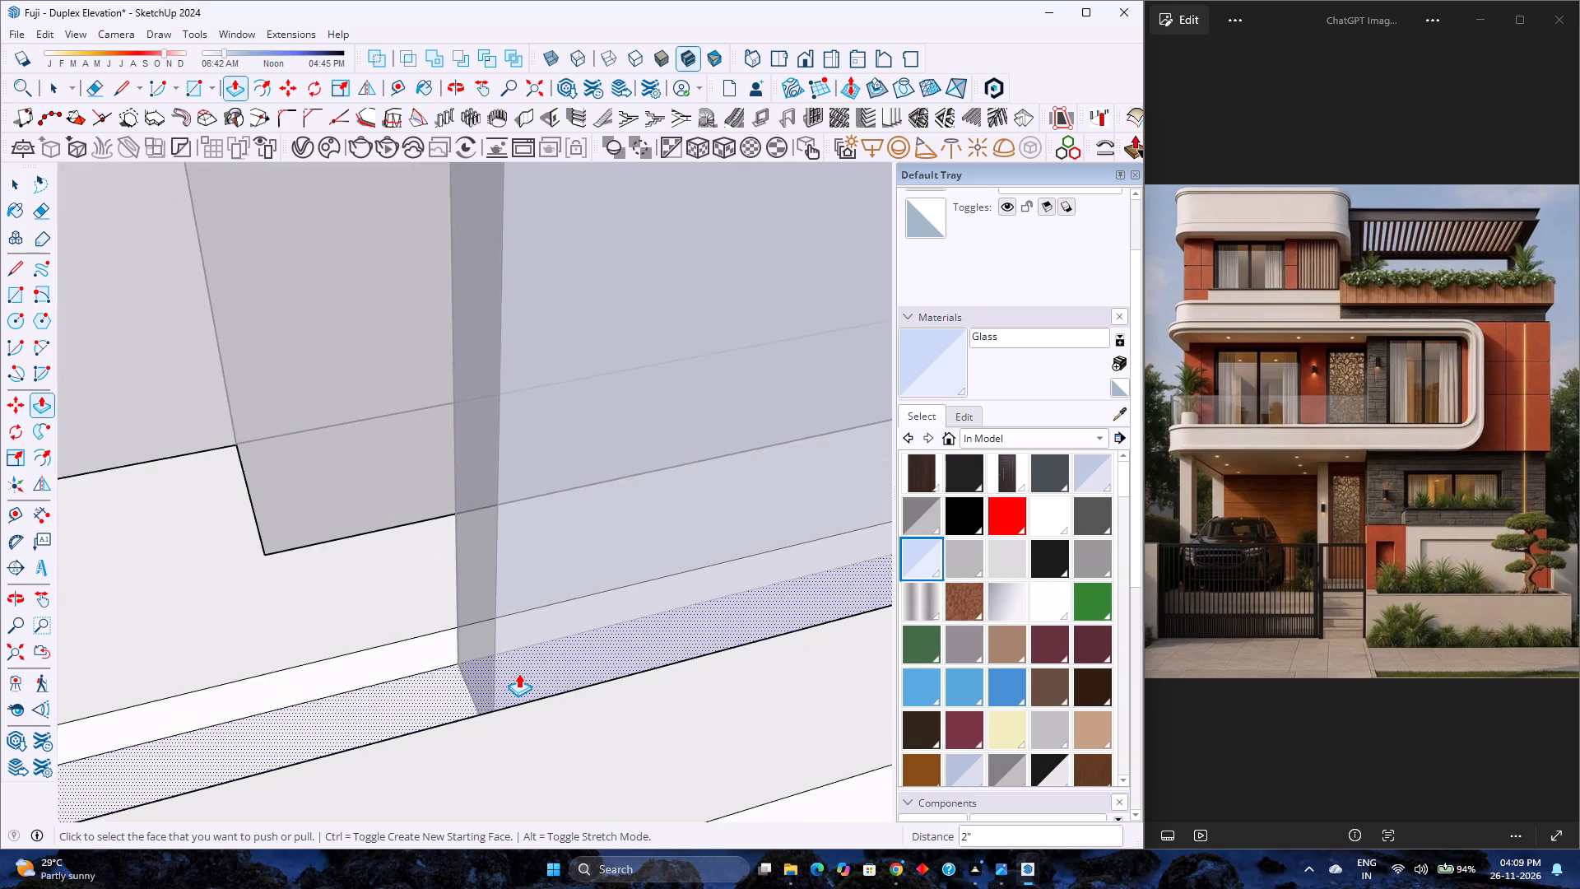
{"action": "scroll", "coordinate": [518, 673], "scroll_direction": "down", "scroll_amount": 2}
{"action": "scroll", "coordinate": [518, 673], "scroll_direction": "up", "scroll_amount": 1}
{"action": "scroll", "coordinate": [519, 673], "scroll_direction": "down", "scroll_amount": 4}
{"action": "key", "text": "space"}
{"action": "scroll", "coordinate": [518, 670], "scroll_direction": "down", "scroll_amount": 3}
{"action": "double_click", "coordinate": [502, 644]}
{"action": "scroll", "coordinate": [502, 644], "scroll_direction": "up", "scroll_amount": 2}
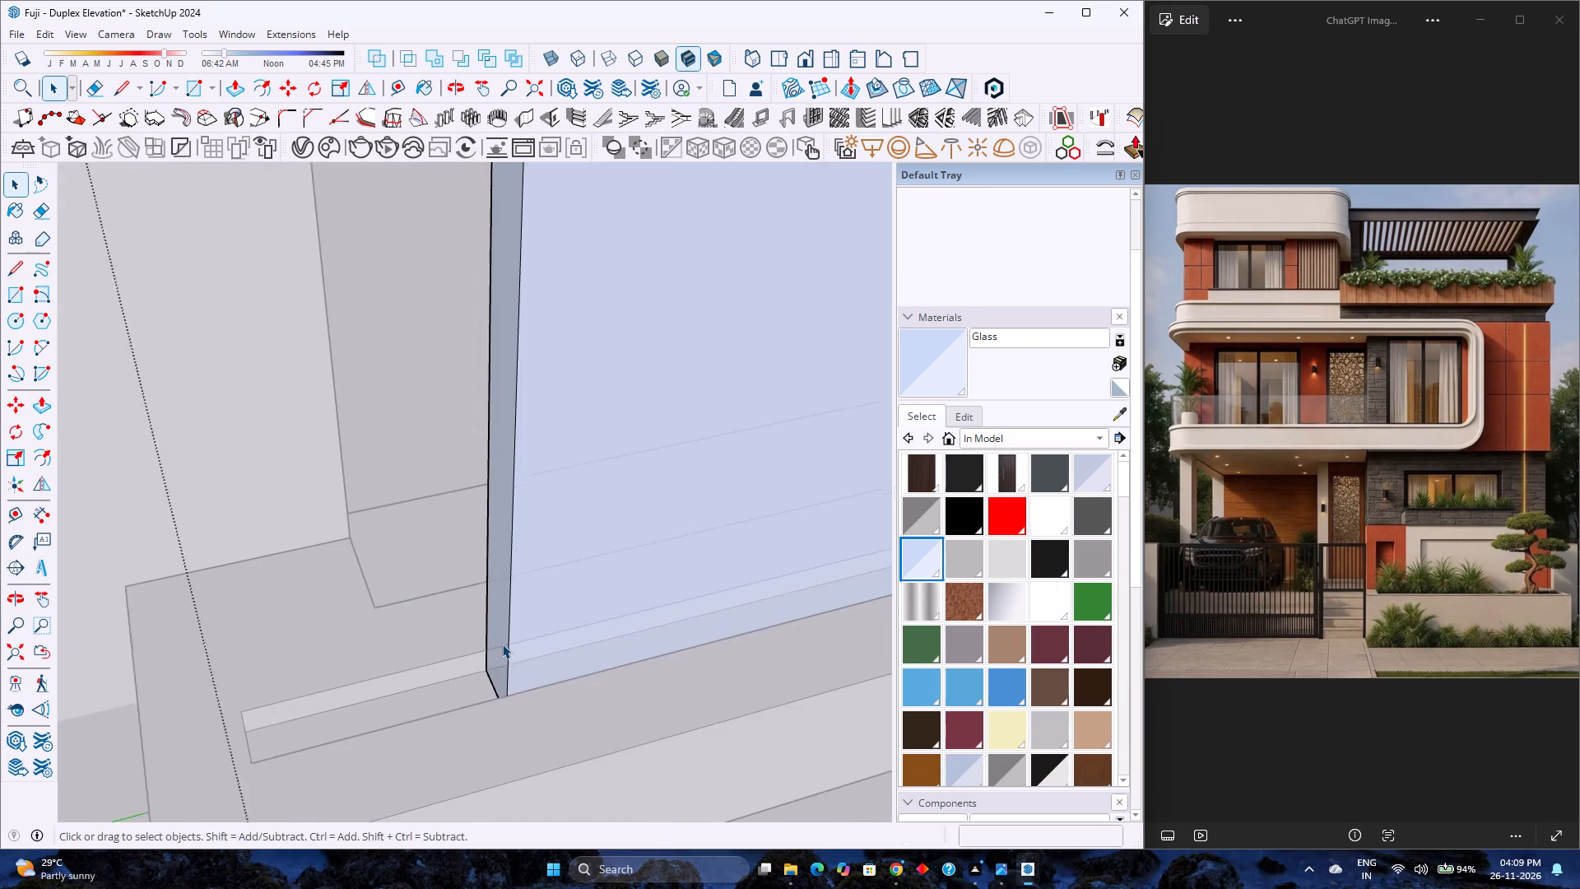
{"action": "type", "text": "[p"}
{"action": "left_click", "coordinate": [502, 642]}
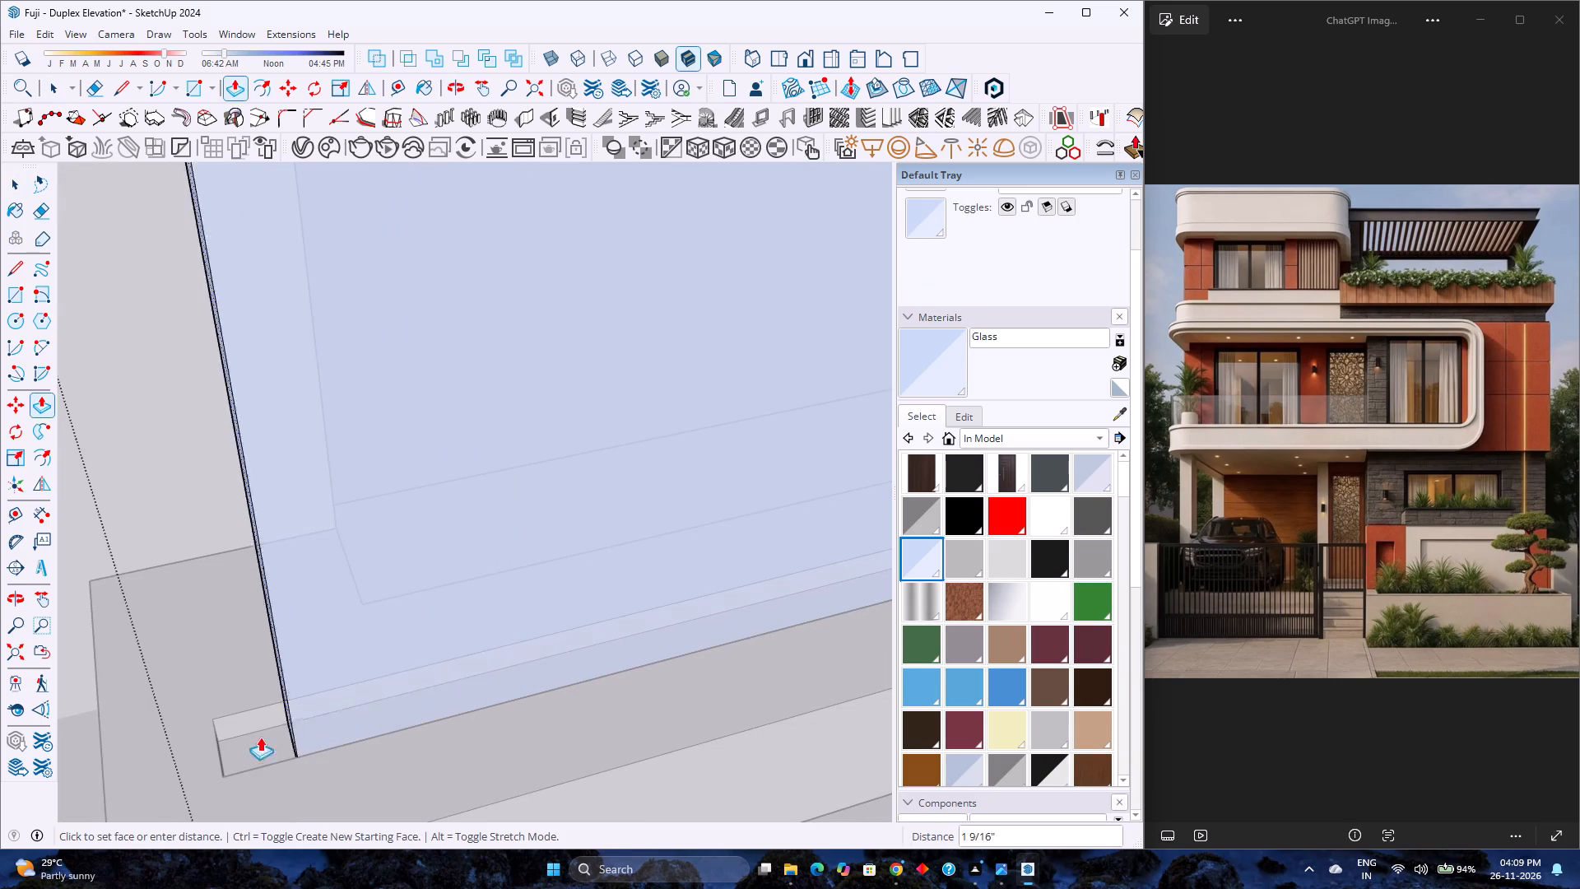
{"action": "left_click", "coordinate": [223, 774]}
{"action": "scroll", "coordinate": [289, 682], "scroll_direction": "down", "scroll_amount": 10}
{"action": "key", "text": "Escape"}
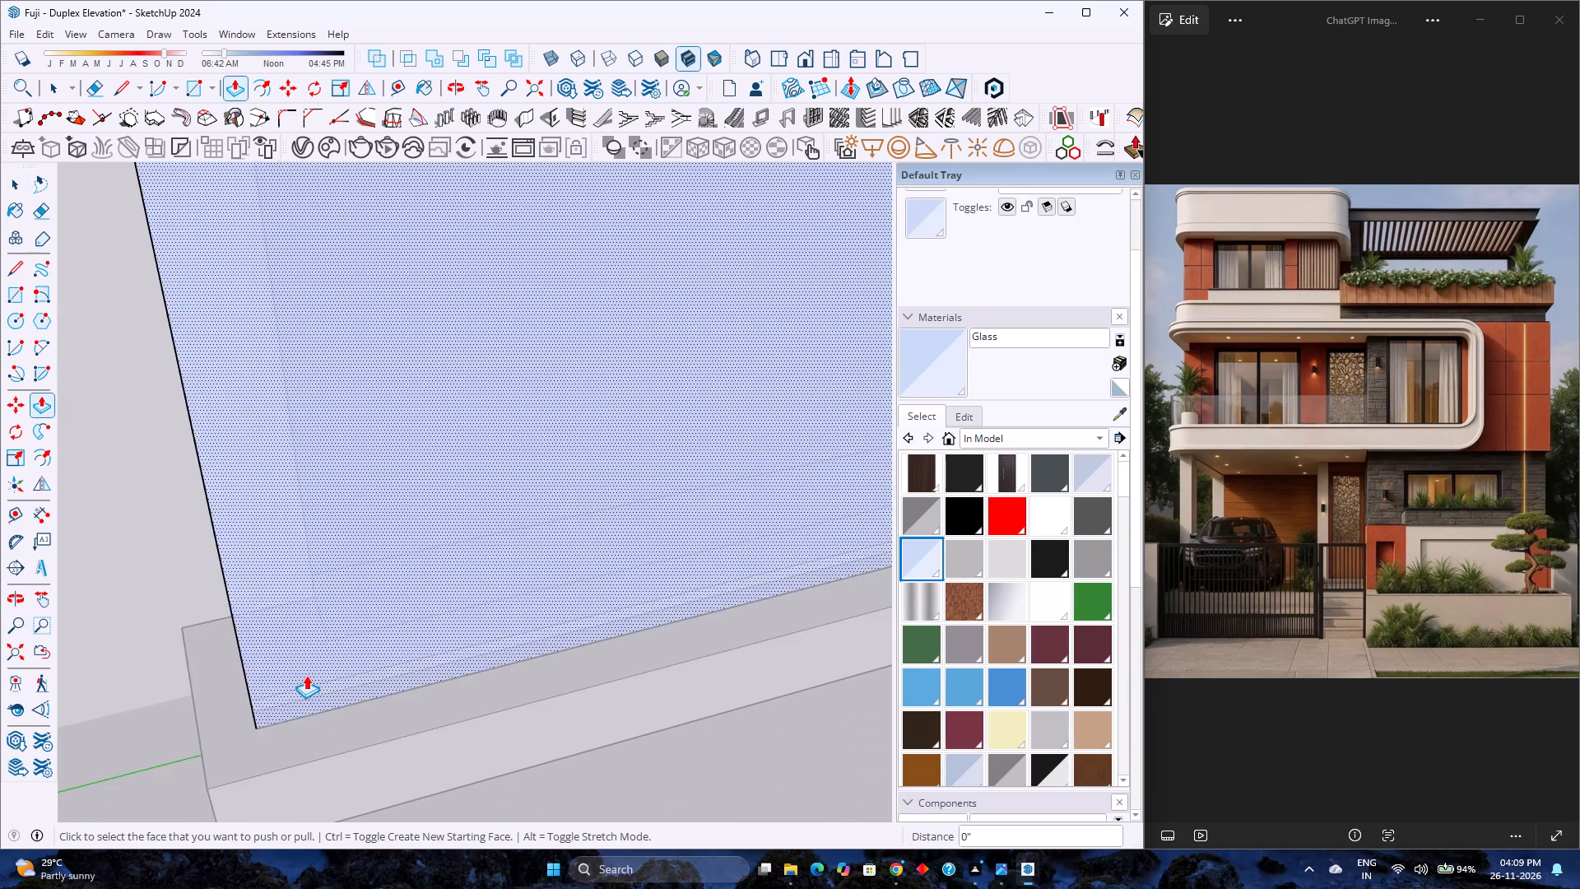
{"action": "scroll", "coordinate": [306, 675], "scroll_direction": "down", "scroll_amount": 10}
{"action": "key", "text": "space"}
{"action": "scroll", "coordinate": [306, 675], "scroll_direction": "down", "scroll_amount": 9}
{"action": "key", "text": "Escape"}
Open the upper rail at the railing's opposite end, on the front run, and extend its end face by 2".
{"action": "scroll", "coordinate": [308, 677], "scroll_direction": "down", "scroll_amount": 4}
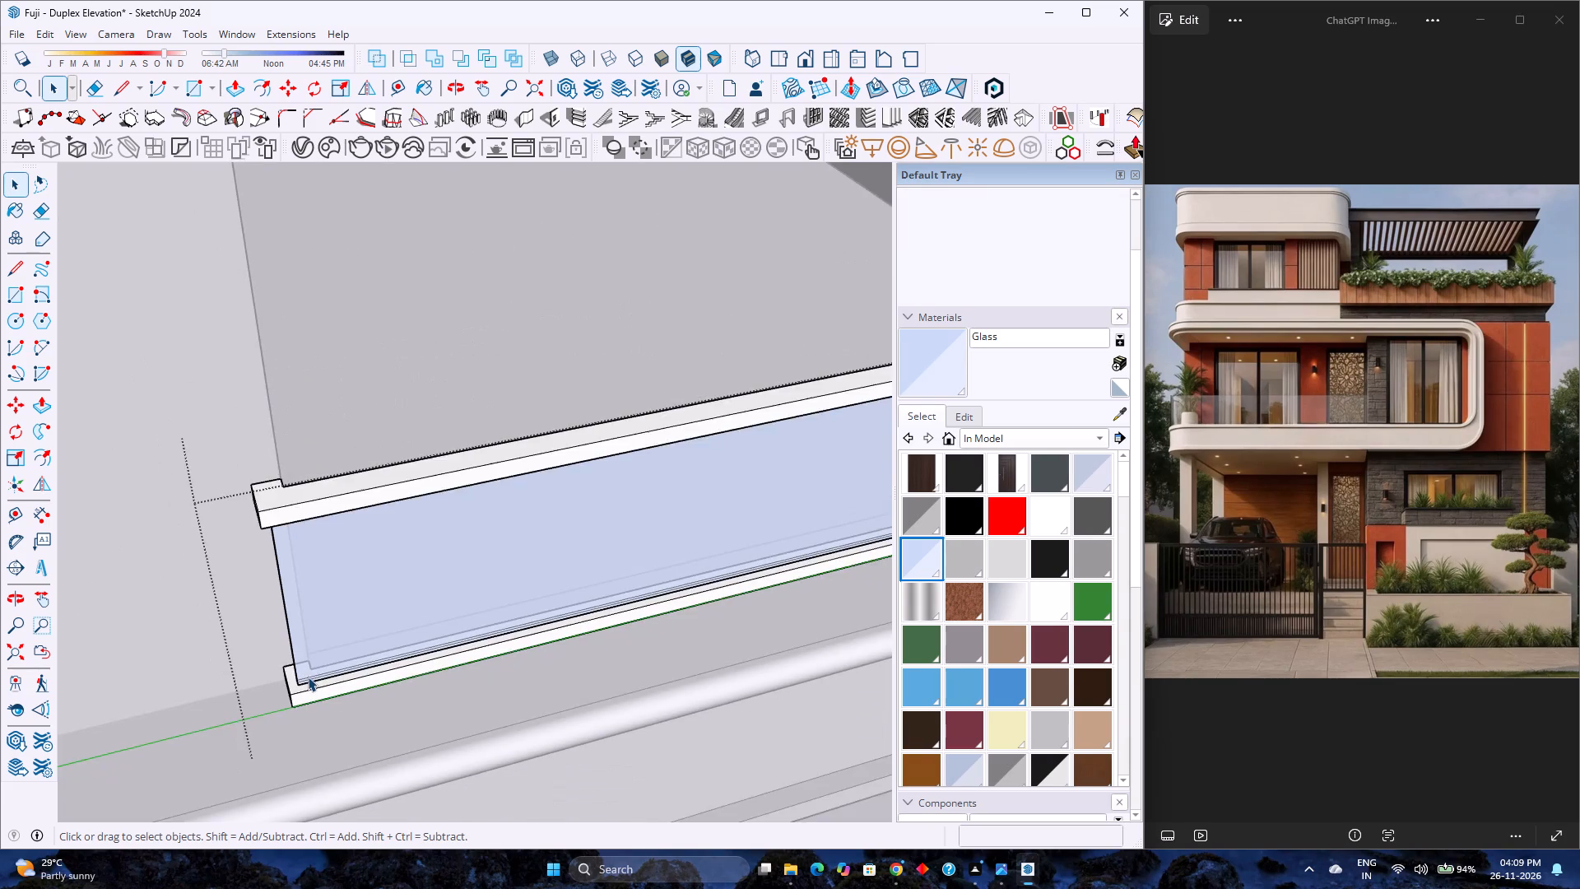
{"action": "scroll", "coordinate": [308, 677], "scroll_direction": "down", "scroll_amount": 4}
{"action": "middle_click_drag", "start_coordinate": [308, 677], "coordinate": [512, 646]}
{"action": "scroll", "coordinate": [500, 598], "scroll_direction": "down", "scroll_amount": 2}
{"action": "middle_click_drag", "start_coordinate": [607, 638], "coordinate": [606, 638]}
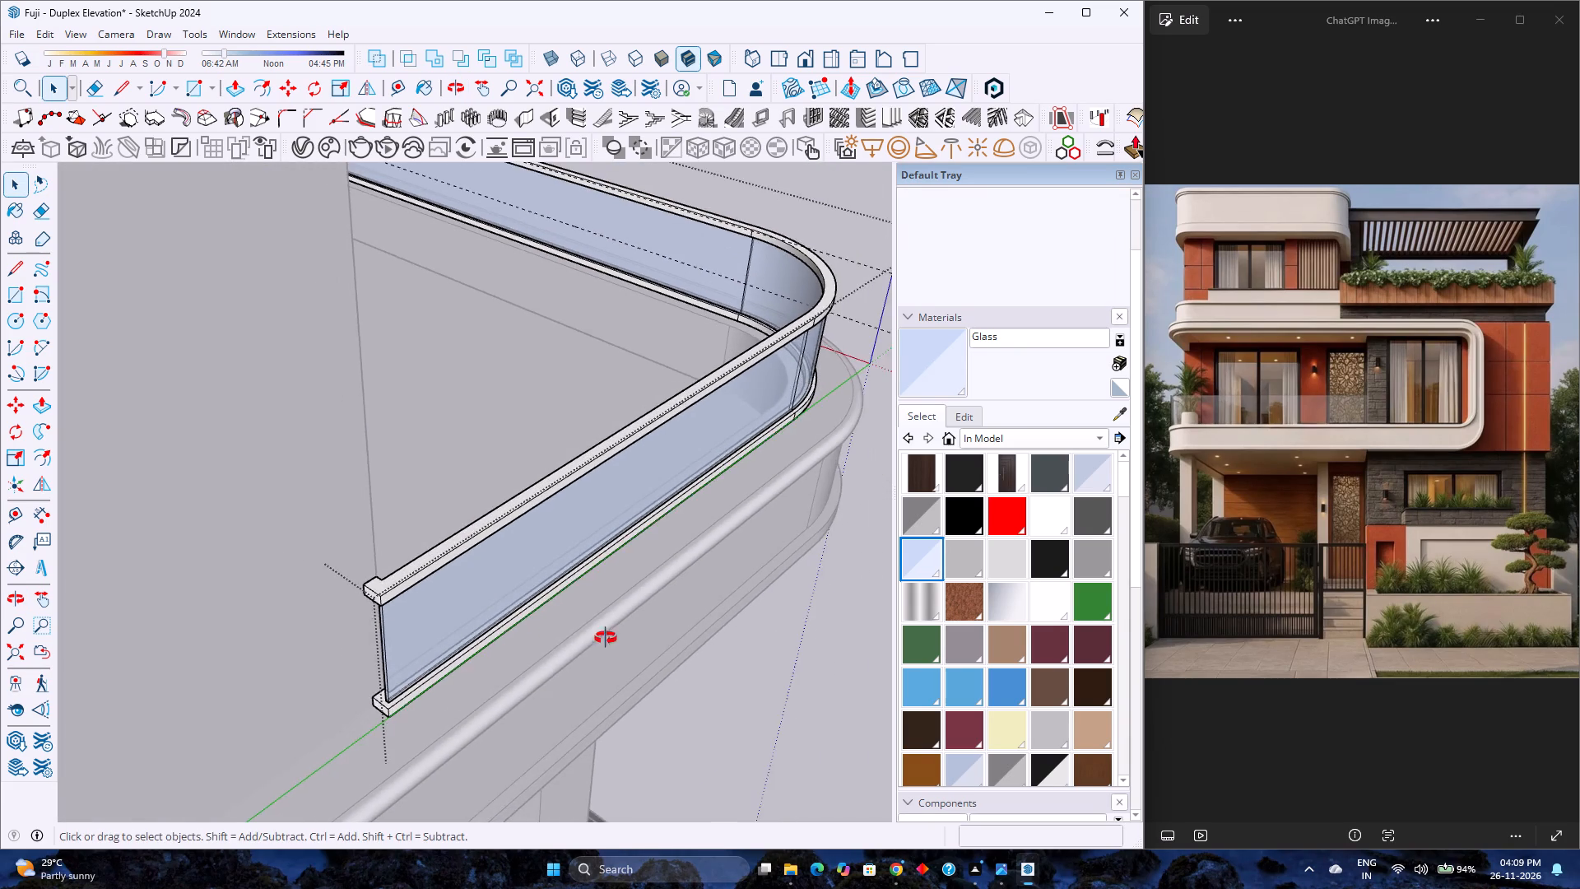
{"action": "middle_click_drag", "start_coordinate": [606, 638], "coordinate": [150, 558]}
{"action": "scroll", "coordinate": [365, 660], "scroll_direction": "down", "scroll_amount": 9}
{"action": "middle_click_drag", "start_coordinate": [502, 710], "coordinate": [221, 645]}
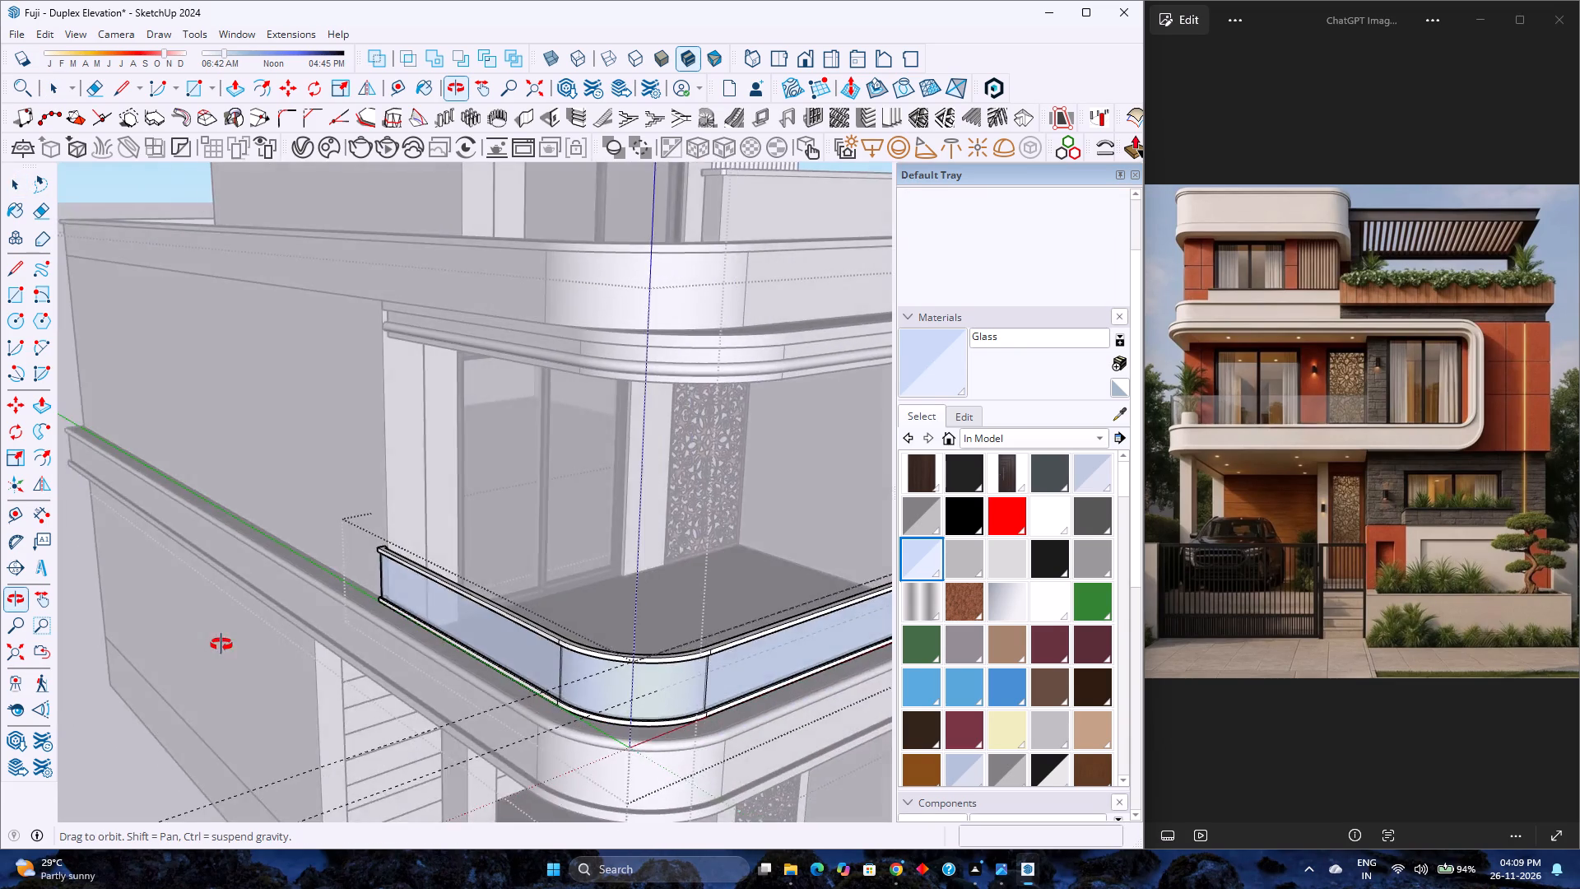
{"action": "middle_click_drag", "start_coordinate": [221, 645], "coordinate": [405, 748]}
{"action": "middle_click", "coordinate": [405, 748]}
{"action": "scroll", "coordinate": [477, 724], "scroll_direction": "down", "scroll_amount": 4}
{"action": "middle_click_drag", "start_coordinate": [620, 710], "coordinate": [430, 723], "text": "shift"}
{"action": "middle_click", "coordinate": [430, 723], "text": "shift"}
{"action": "middle_click_drag", "start_coordinate": [532, 699], "coordinate": [388, 705]}
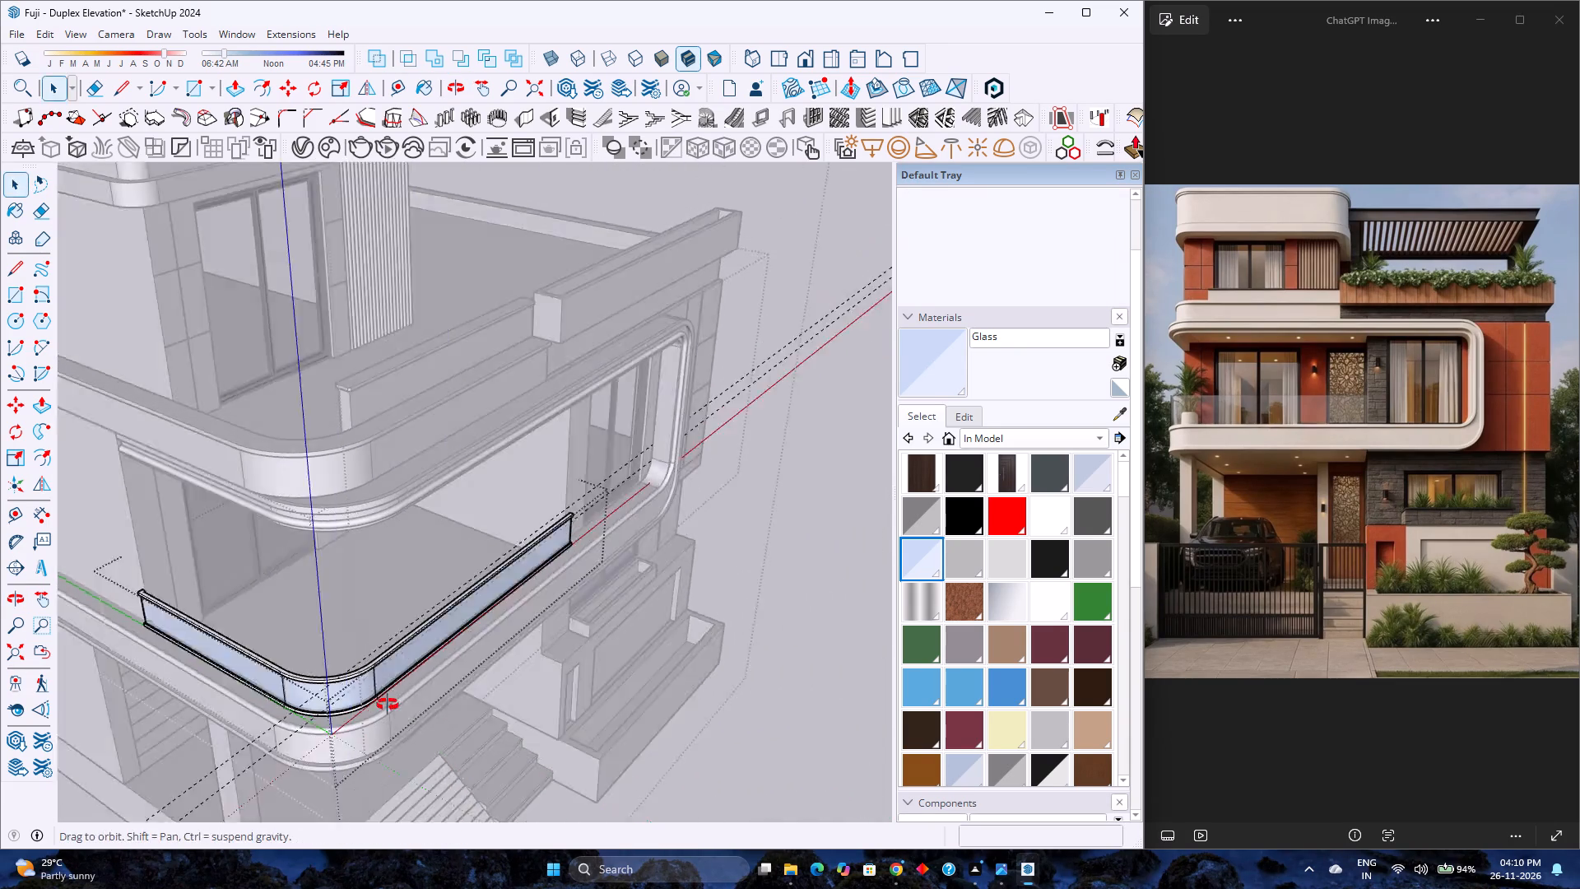
{"action": "middle_click_drag", "start_coordinate": [388, 705], "coordinate": [277, 711]}
{"action": "scroll", "coordinate": [342, 558], "scroll_direction": "up", "scroll_amount": 16}
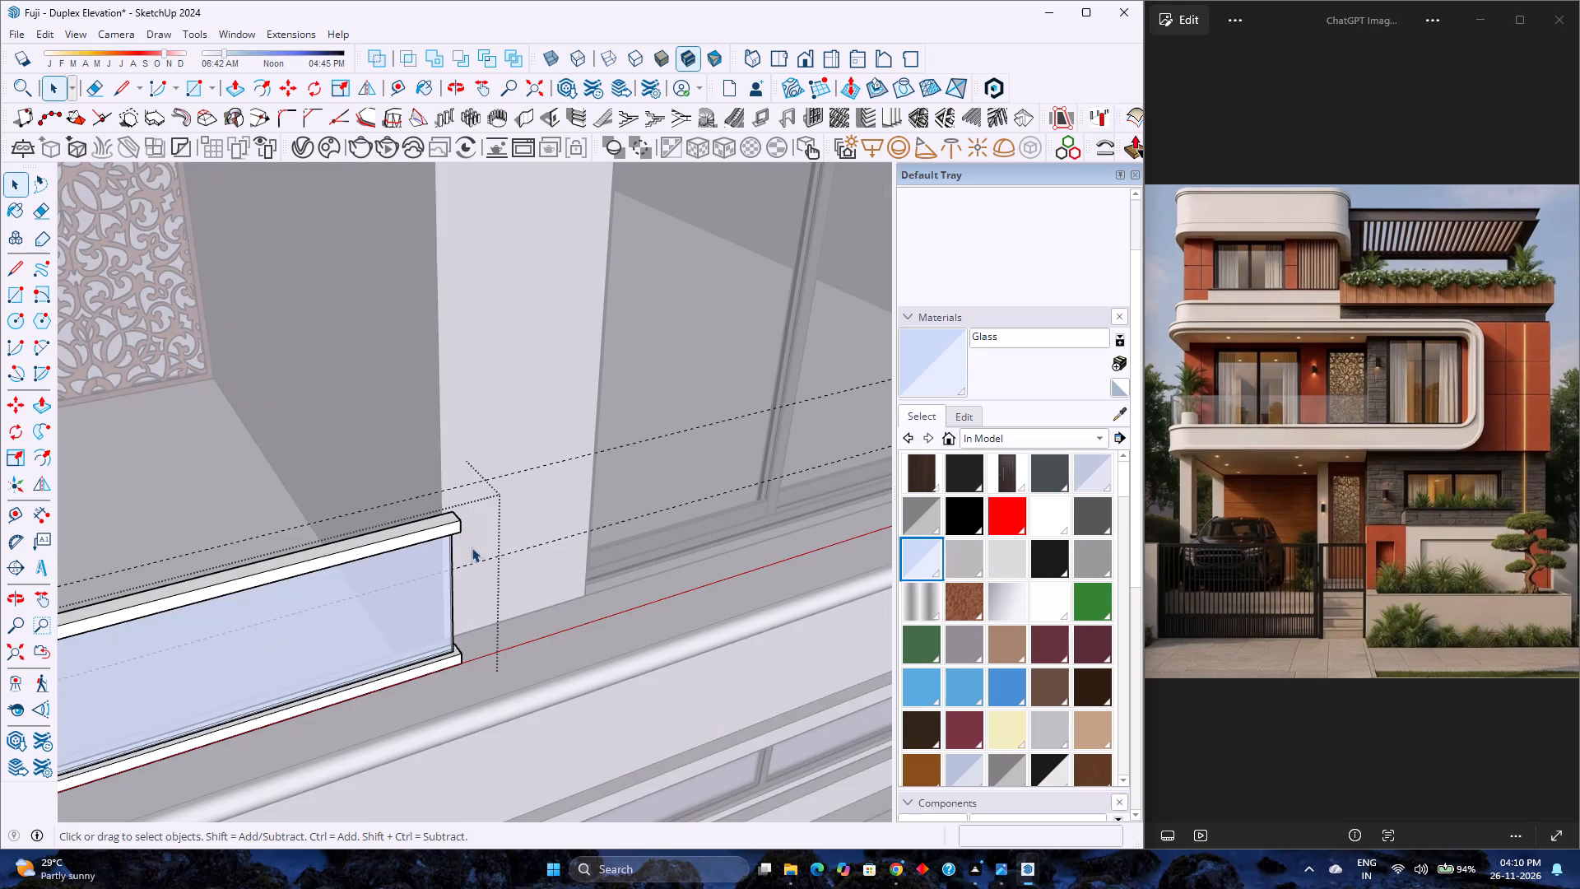
{"action": "scroll", "coordinate": [473, 548], "scroll_direction": "up", "scroll_amount": 2}
{"action": "middle_click_drag", "start_coordinate": [473, 548], "coordinate": [0, 618]}
{"action": "scroll", "coordinate": [337, 534], "scroll_direction": "up", "scroll_amount": 5}
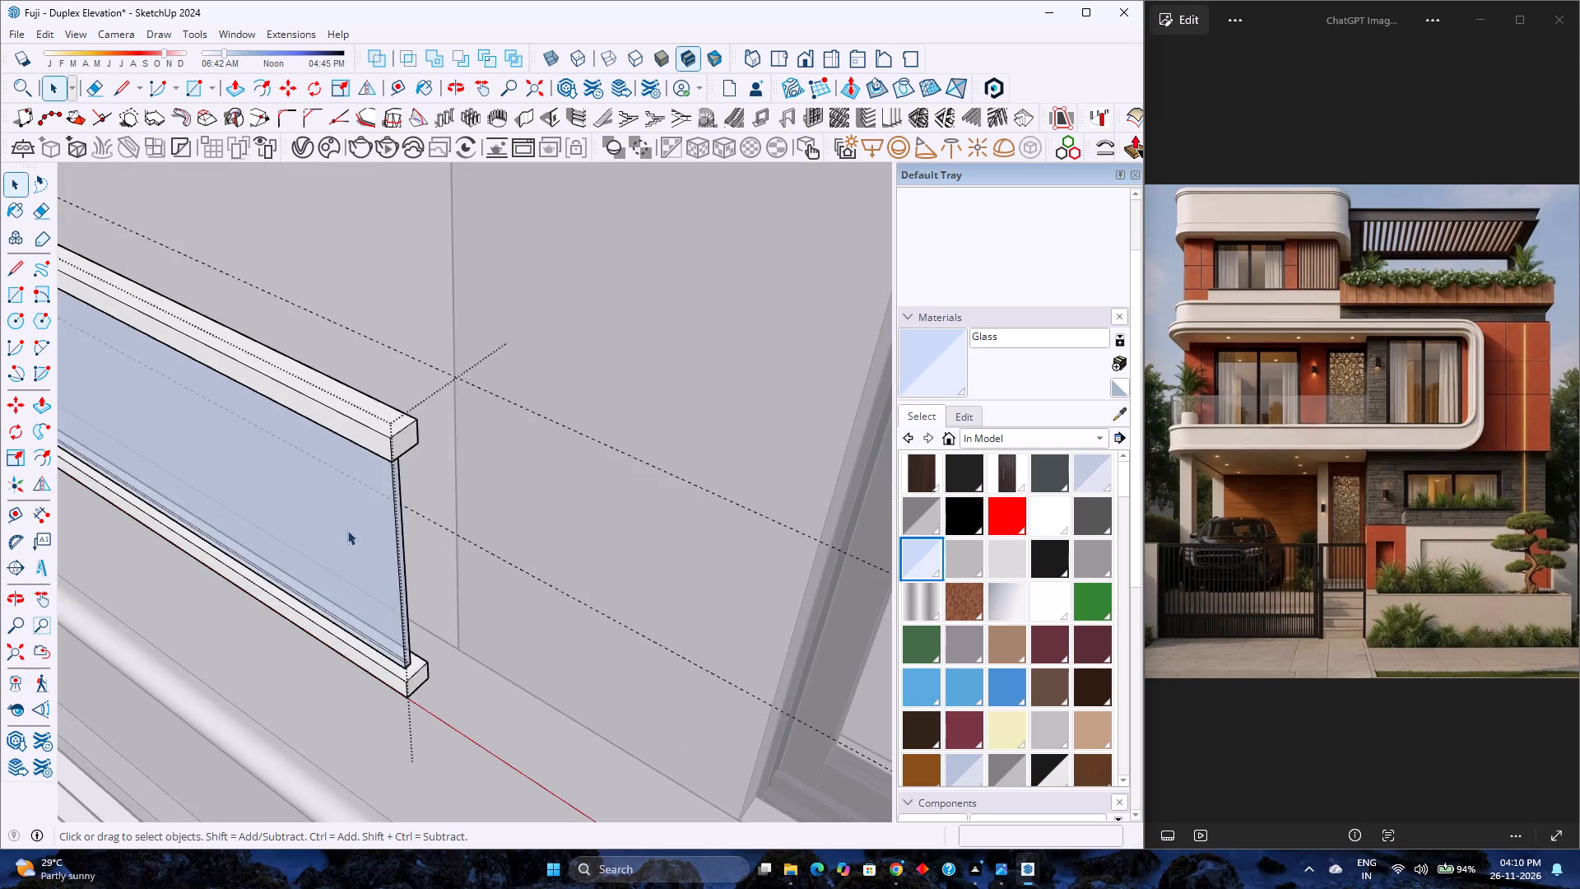
{"action": "scroll", "coordinate": [355, 528], "scroll_direction": "up", "scroll_amount": 2}
{"action": "middle_click_drag", "start_coordinate": [369, 528], "coordinate": [442, 663], "text": "shift"}
{"action": "double_click", "coordinate": [504, 580]}
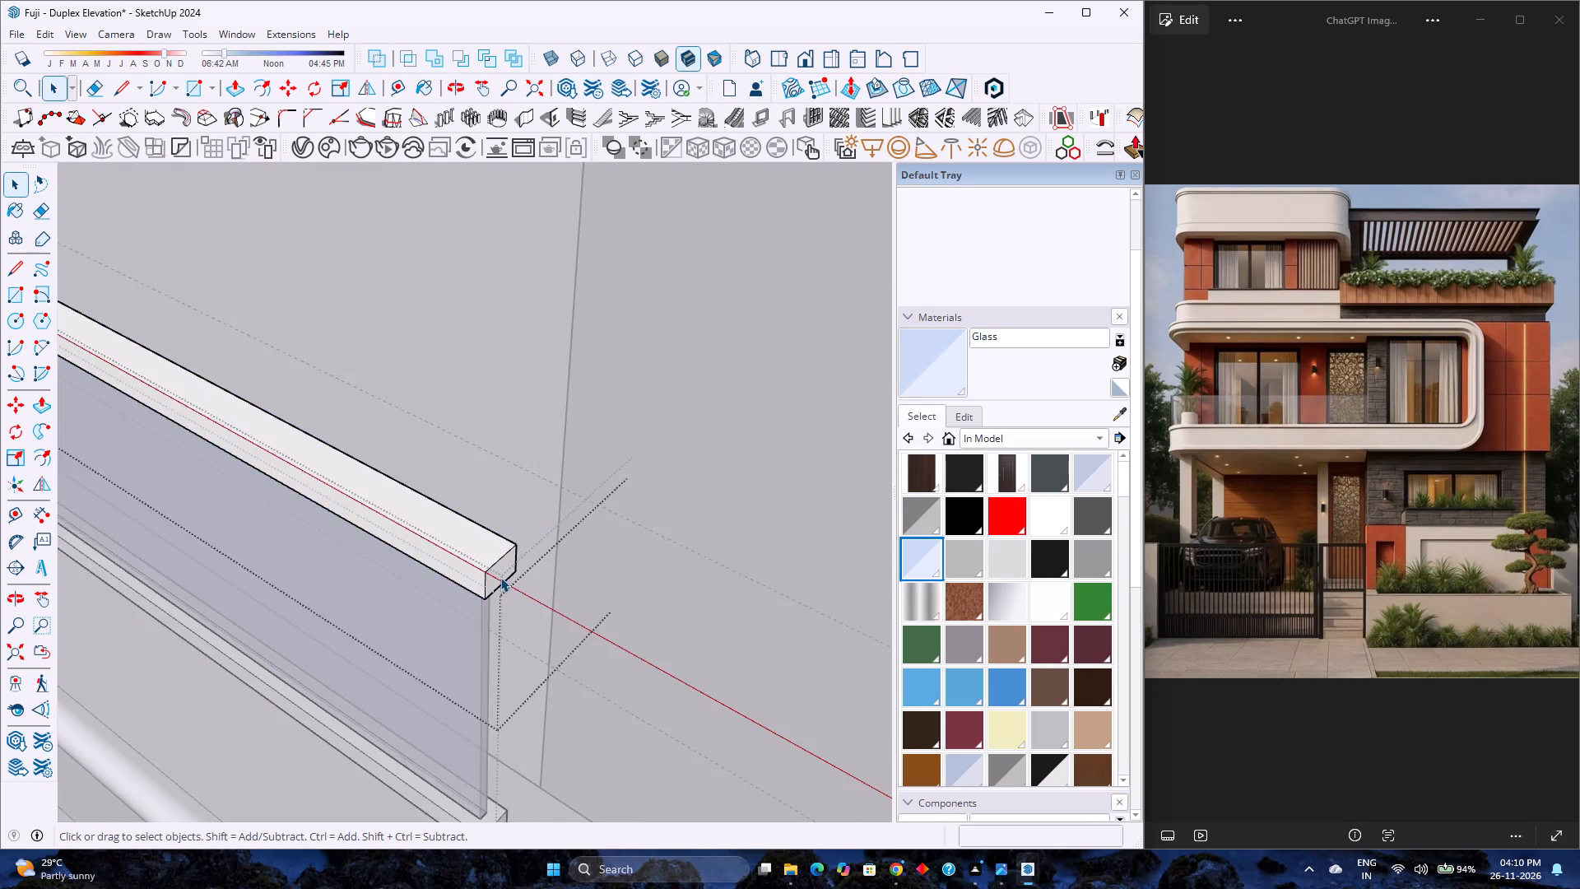
{"action": "scroll", "coordinate": [500, 577], "scroll_direction": "up", "scroll_amount": 5}
{"action": "key", "text": "p"}
{"action": "left_click", "coordinate": [498, 577]}
{"action": "type", "text": "2'"}
{"action": "key", "text": "Return"}
{"action": "scroll", "coordinate": [546, 599], "scroll_direction": "down", "scroll_amount": 4}
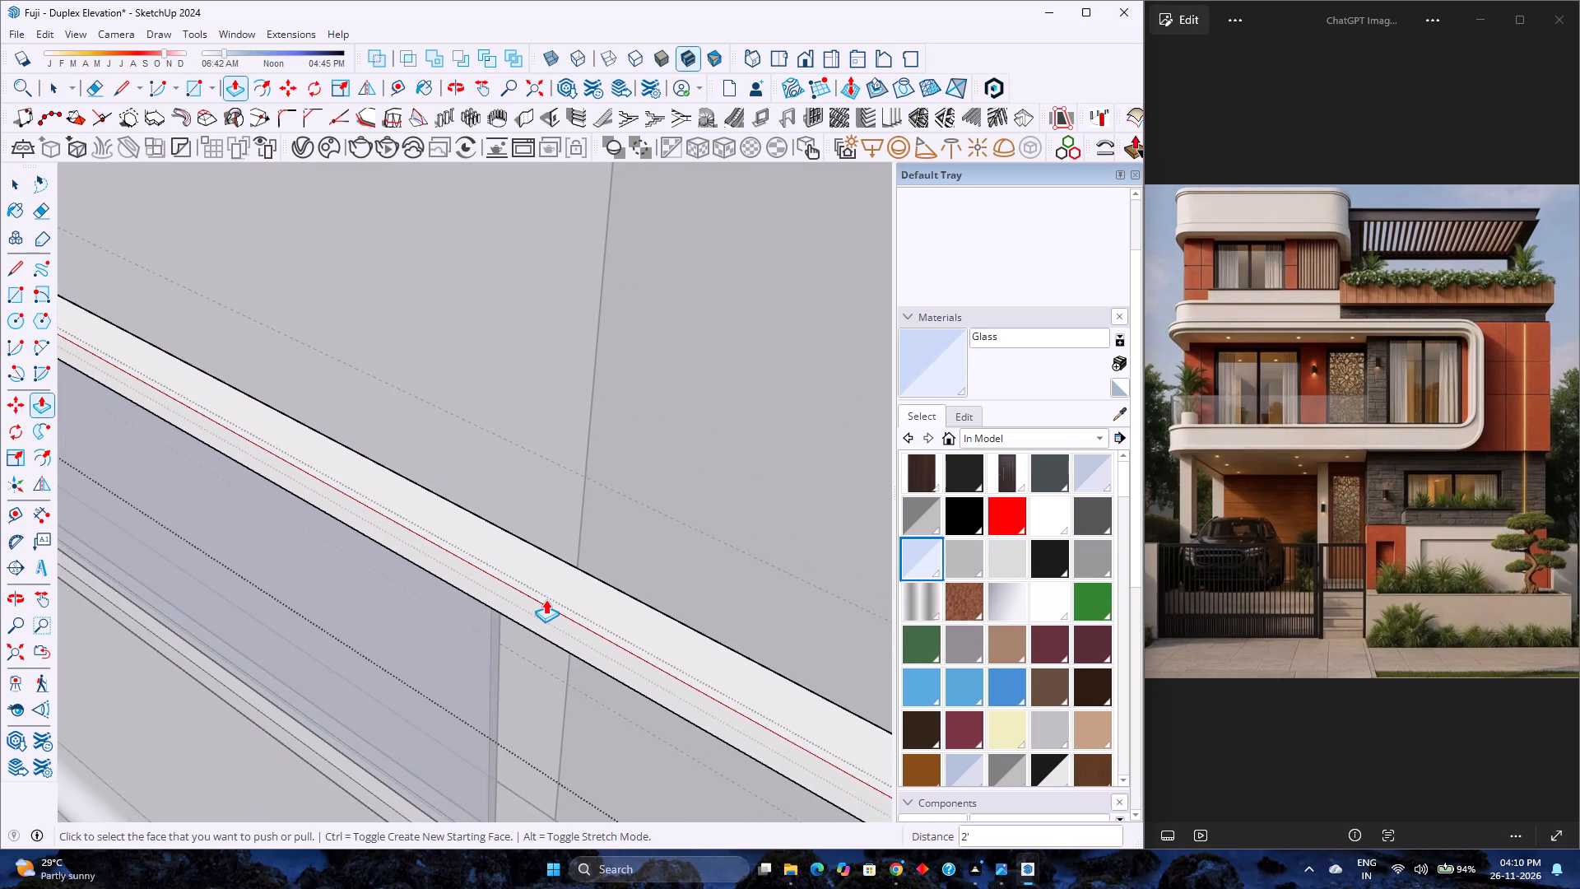
{"action": "key", "text": "2"}
{"action": "key", "text": "Return"}
Copy the upper rail's vertical inner end edge 2" back from the rail's extended end.
{"action": "scroll", "coordinate": [546, 599], "scroll_direction": "up", "scroll_amount": 2}
{"action": "middle_click_drag", "start_coordinate": [546, 599], "coordinate": [829, 617]}
{"action": "middle_click", "coordinate": [829, 617]}
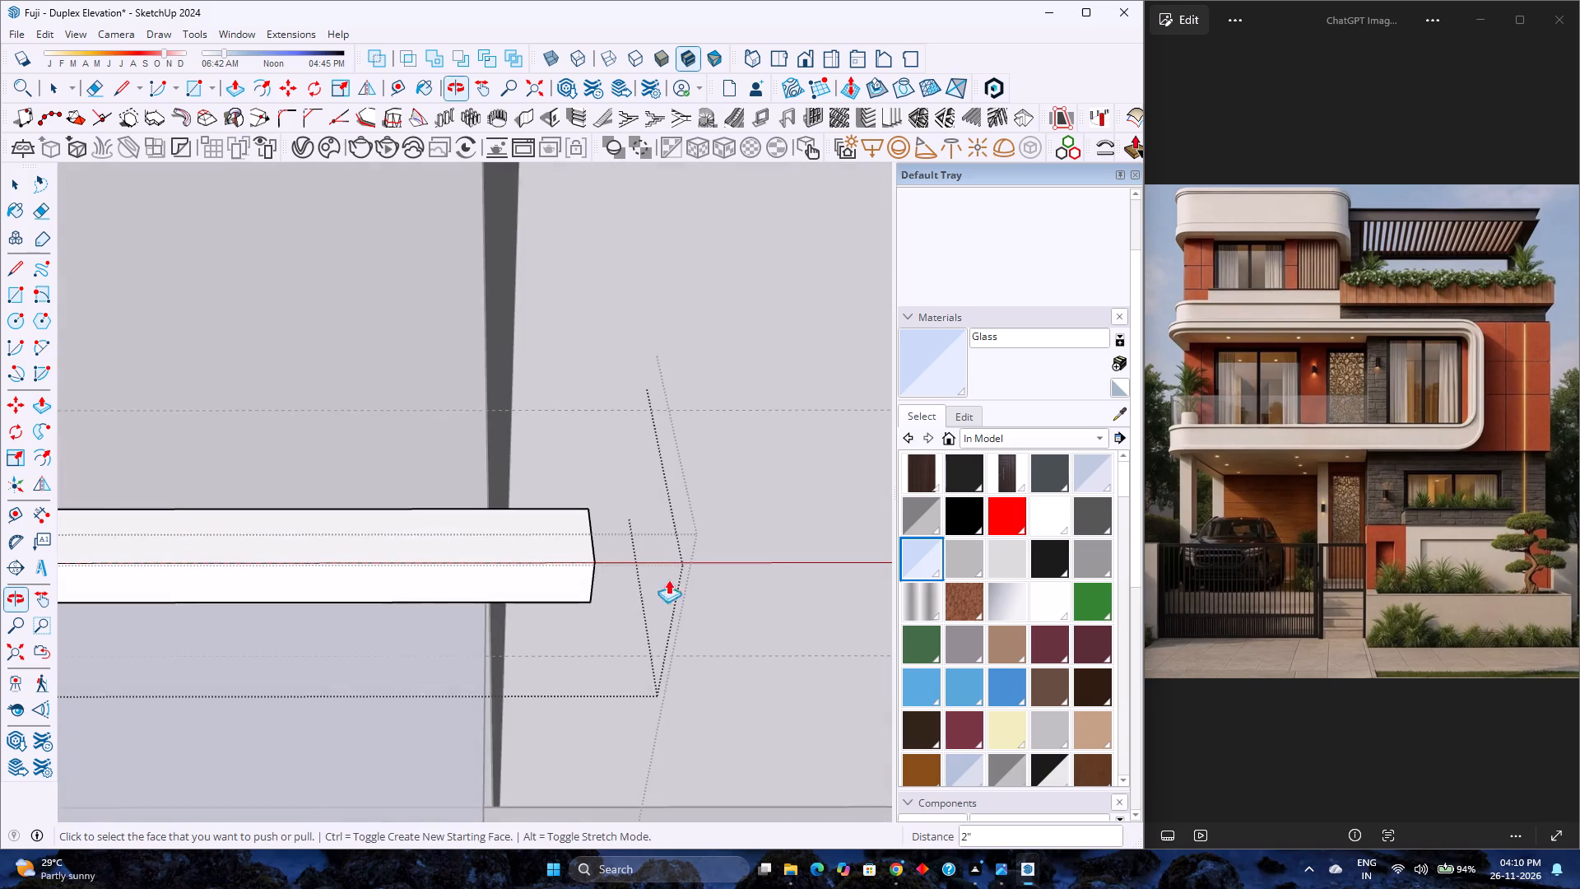
{"action": "scroll", "coordinate": [617, 558], "scroll_direction": "up", "scroll_amount": 1}
{"action": "key", "text": "space"}
{"action": "scroll", "coordinate": [600, 519], "scroll_direction": "up", "scroll_amount": 2}
{"action": "middle_click_drag", "start_coordinate": [600, 519], "coordinate": [1033, 694]}
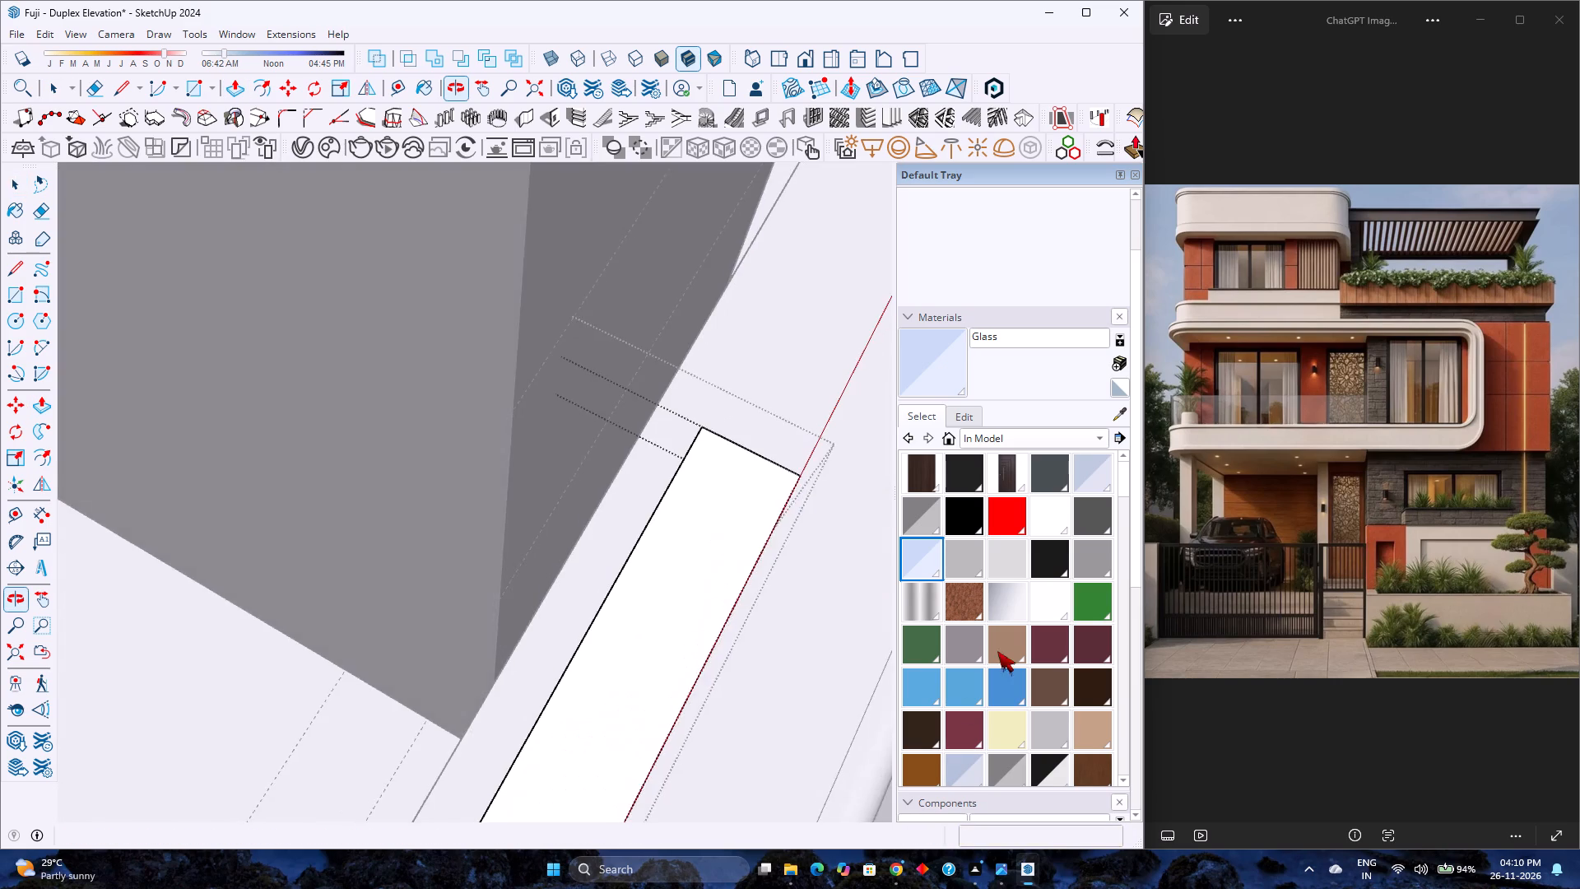
{"action": "scroll", "coordinate": [706, 421], "scroll_direction": "up", "scroll_amount": 5}
{"action": "middle_click_drag", "start_coordinate": [658, 496], "coordinate": [692, 497]}
{"action": "scroll", "coordinate": [685, 497], "scroll_direction": "up", "scroll_amount": 1}
{"action": "scroll", "coordinate": [685, 497], "scroll_direction": "down", "scroll_amount": 4}
{"action": "middle_click_drag", "start_coordinate": [685, 497], "coordinate": [663, 499], "text": "shift"}
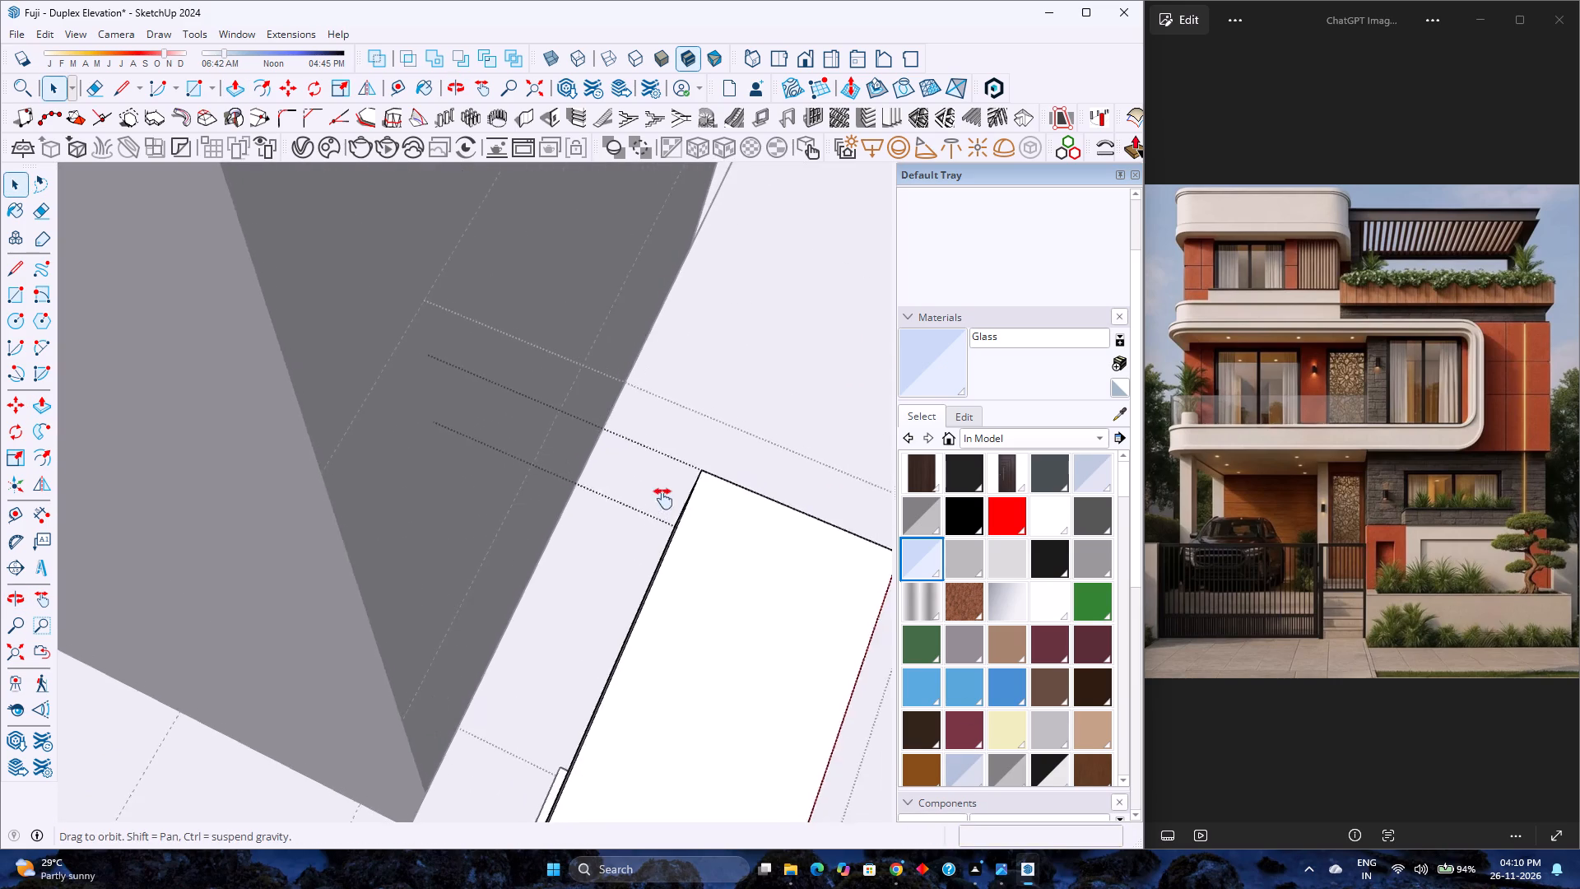
{"action": "middle_click_drag", "start_coordinate": [663, 499], "coordinate": [663, 500], "text": "shift"}
{"action": "middle_click_drag", "start_coordinate": [663, 501], "coordinate": [711, 503]}
{"action": "left_click", "coordinate": [774, 483]}
{"action": "left_click", "coordinate": [779, 483]}
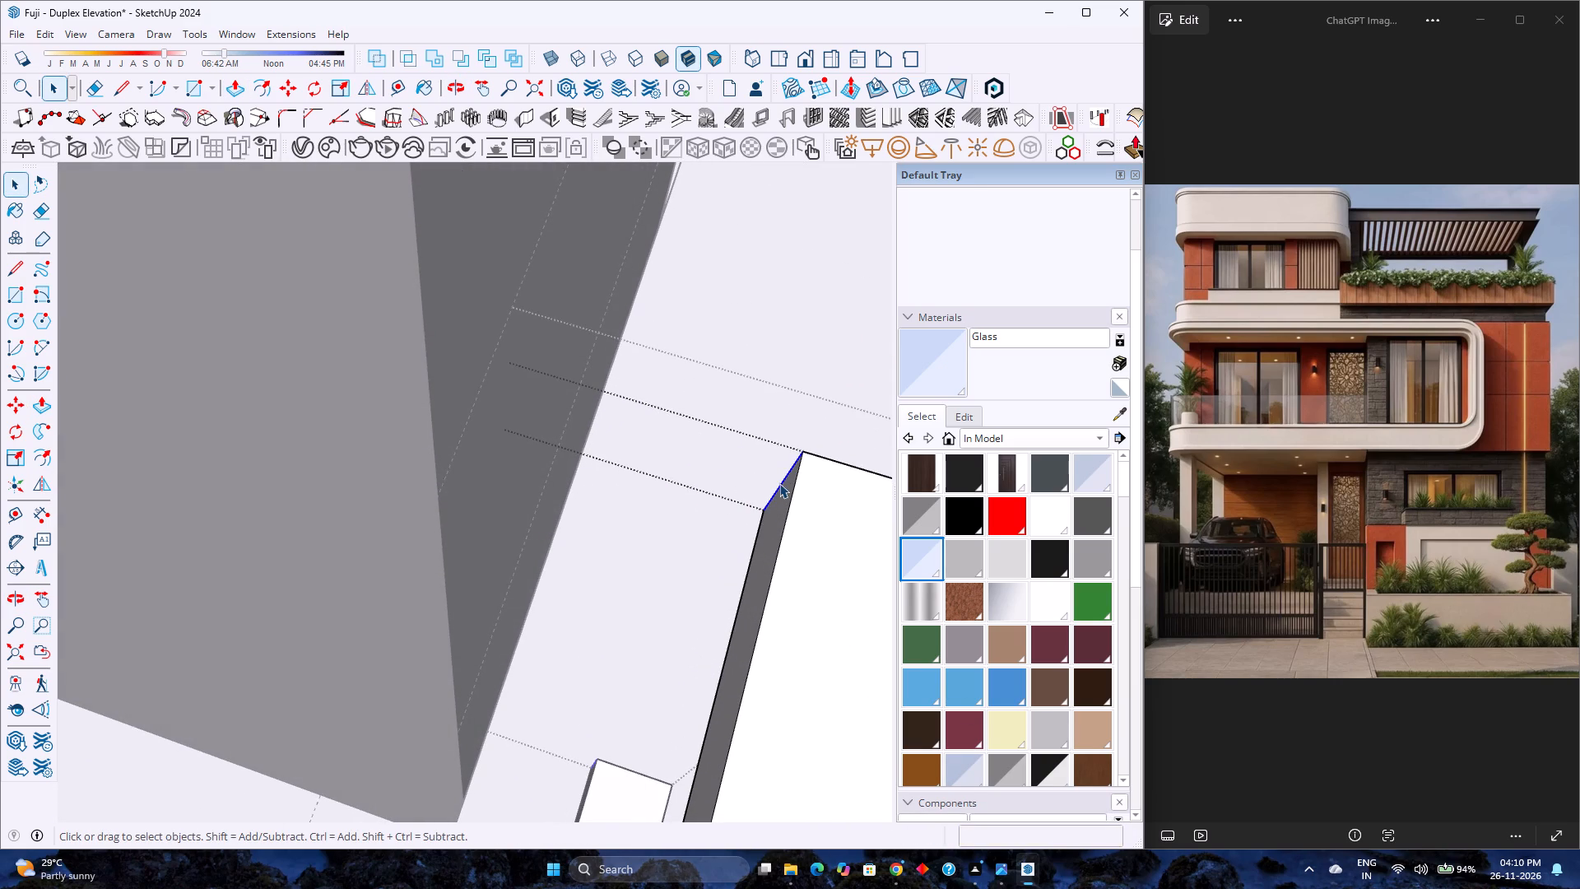
{"action": "key", "text": "m"}
{"action": "left_click", "coordinate": [802, 455]}
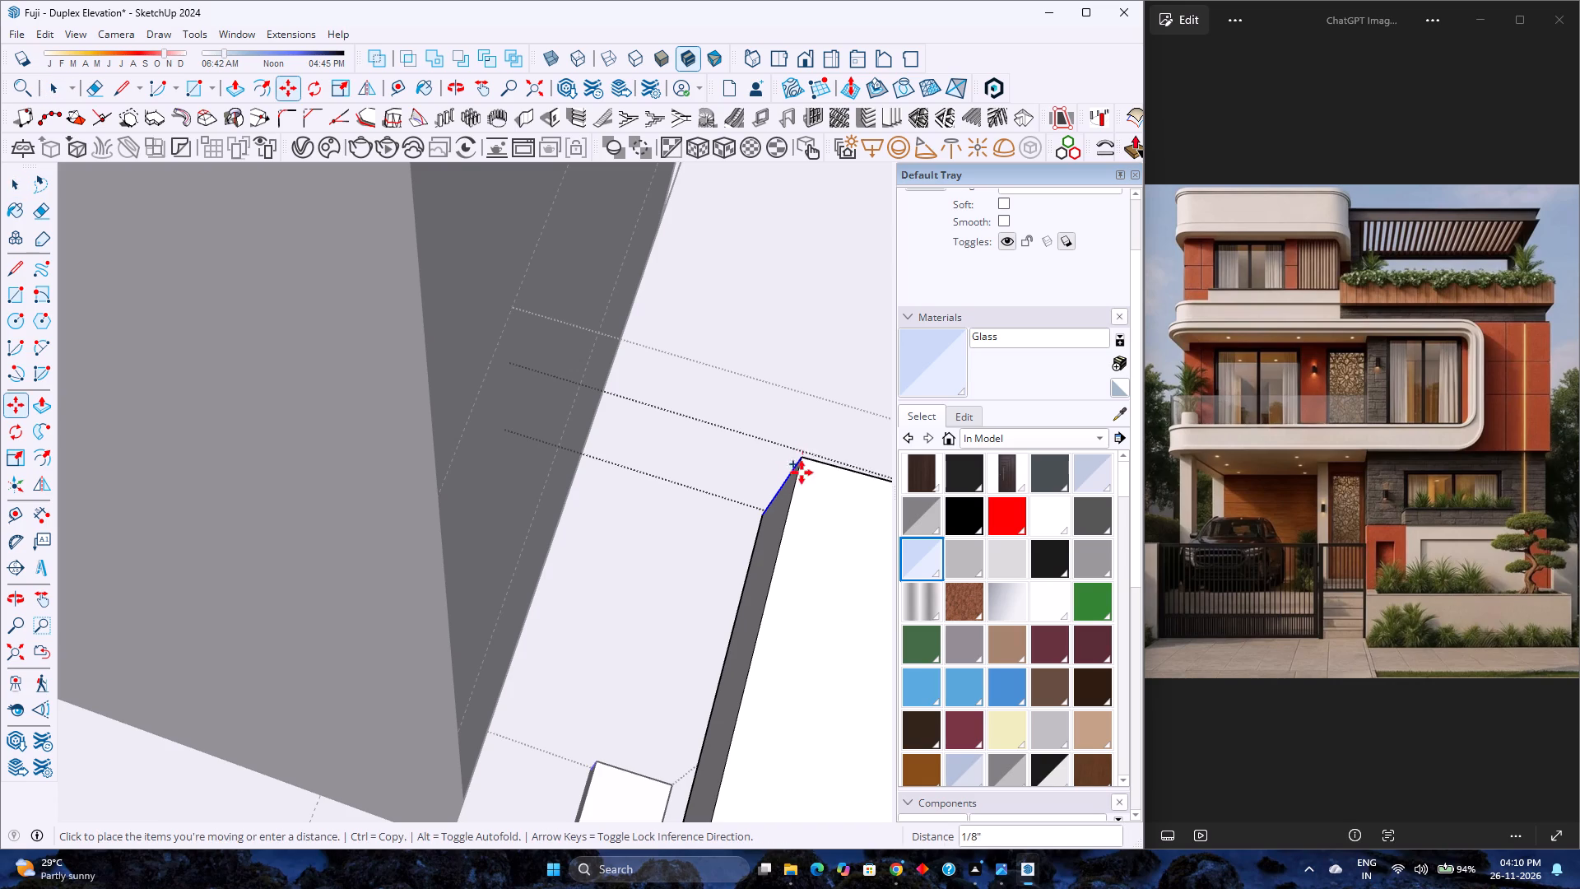
{"action": "key", "text": "2"}
{"action": "key", "text": "Return"}
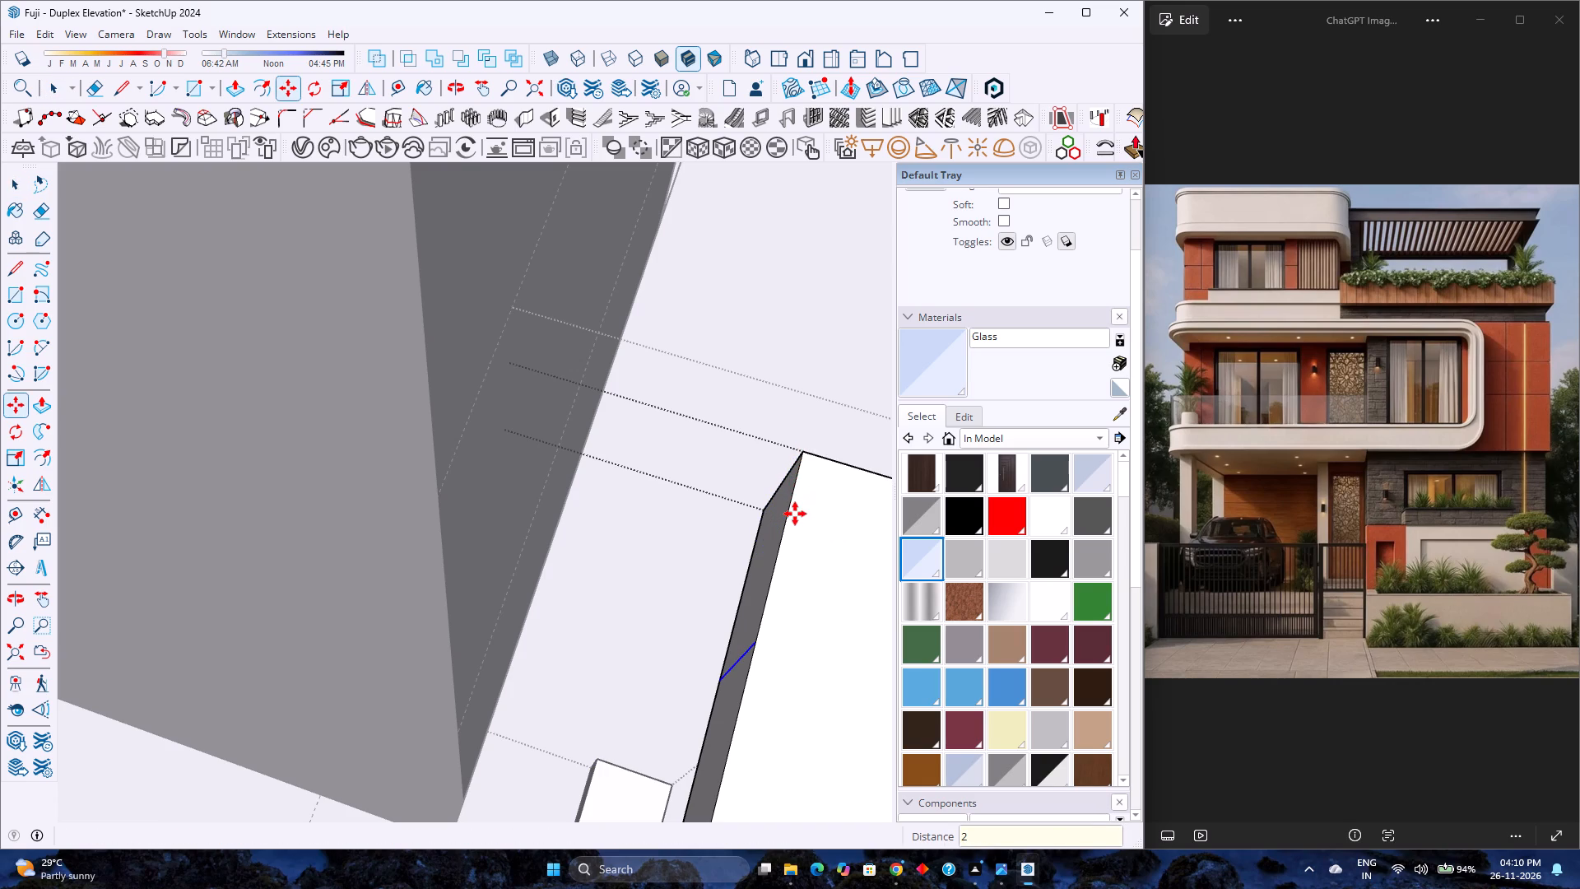
Extrude the 2" inner side face at the upper rail's end 3" to form its return.
{"action": "key", "text": "p"}
{"action": "left_click", "coordinate": [770, 537]}
{"action": "left_click", "coordinate": [446, 592]}
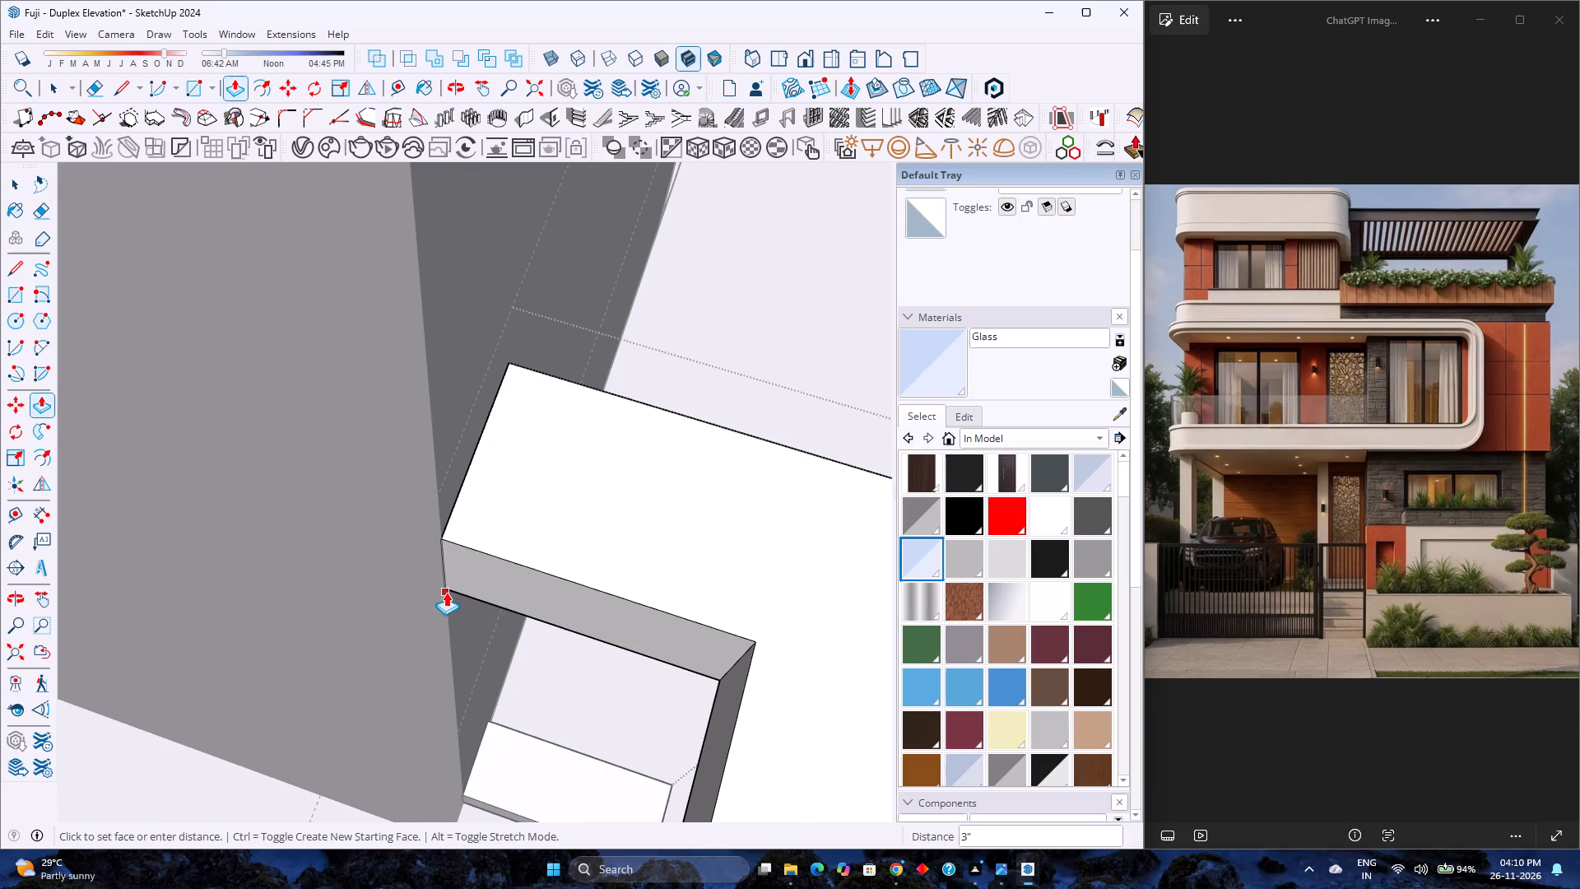
Push the end face of the groove in the upper rail's underside 2" toward the rail's end.
{"action": "scroll", "coordinate": [446, 603], "scroll_direction": "down", "scroll_amount": 6}
{"action": "middle_click_drag", "start_coordinate": [563, 640], "coordinate": [211, 555]}
{"action": "scroll", "coordinate": [224, 542], "scroll_direction": "down", "scroll_amount": 5}
{"action": "middle_click_drag", "start_coordinate": [435, 625], "coordinate": [433, 625]}
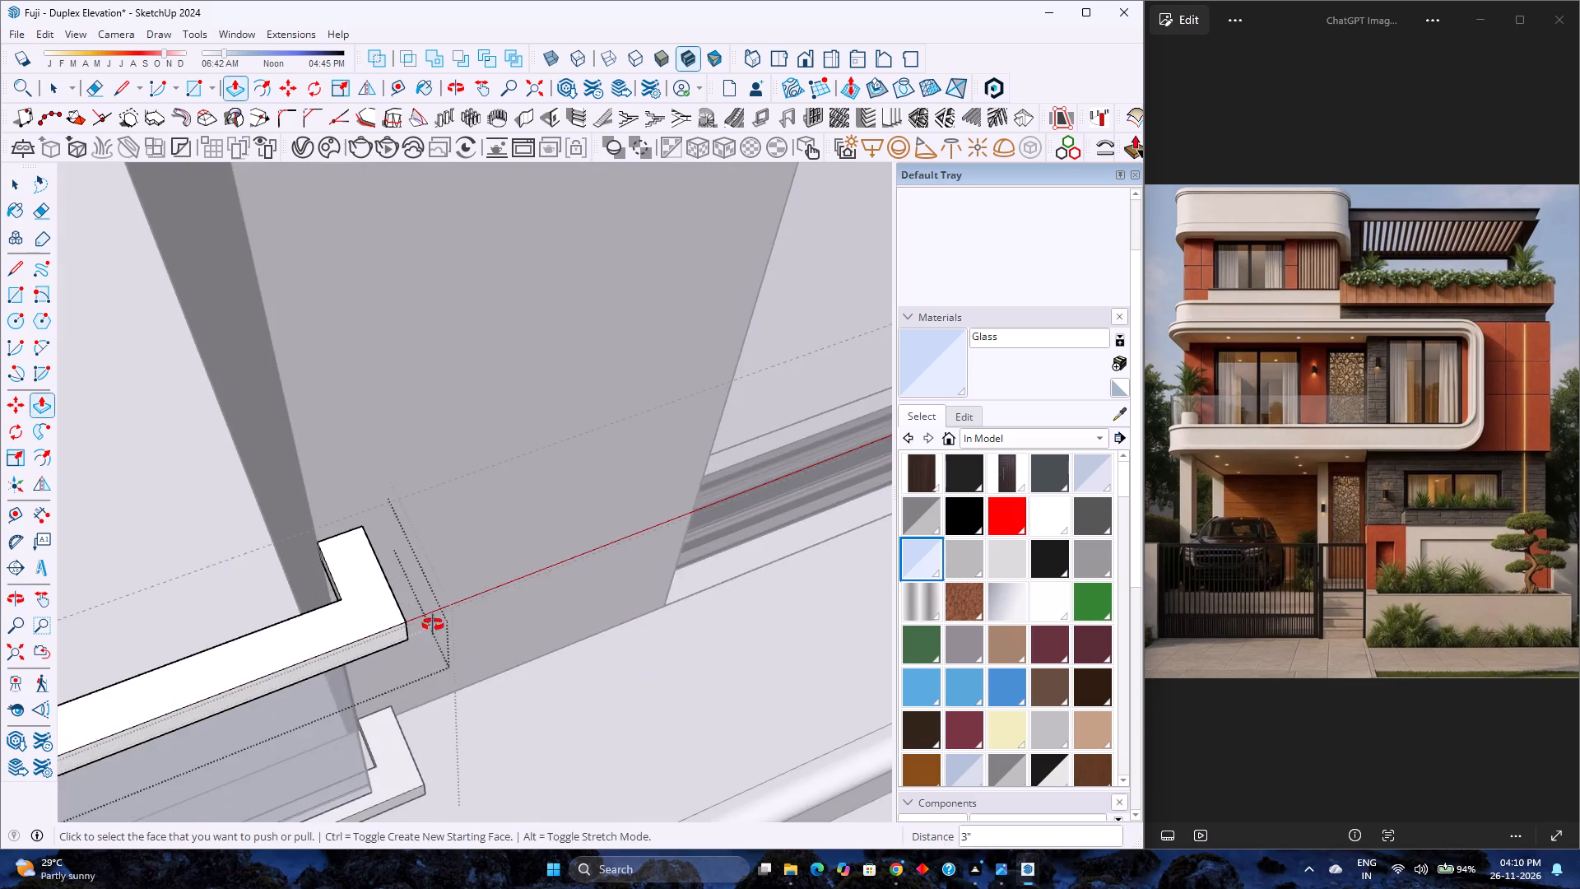
{"action": "middle_click_drag", "start_coordinate": [433, 625], "coordinate": [110, 603]}
{"action": "scroll", "coordinate": [244, 615], "scroll_direction": "up", "scroll_amount": 4}
{"action": "middle_click_drag", "start_coordinate": [225, 754], "coordinate": [532, 566]}
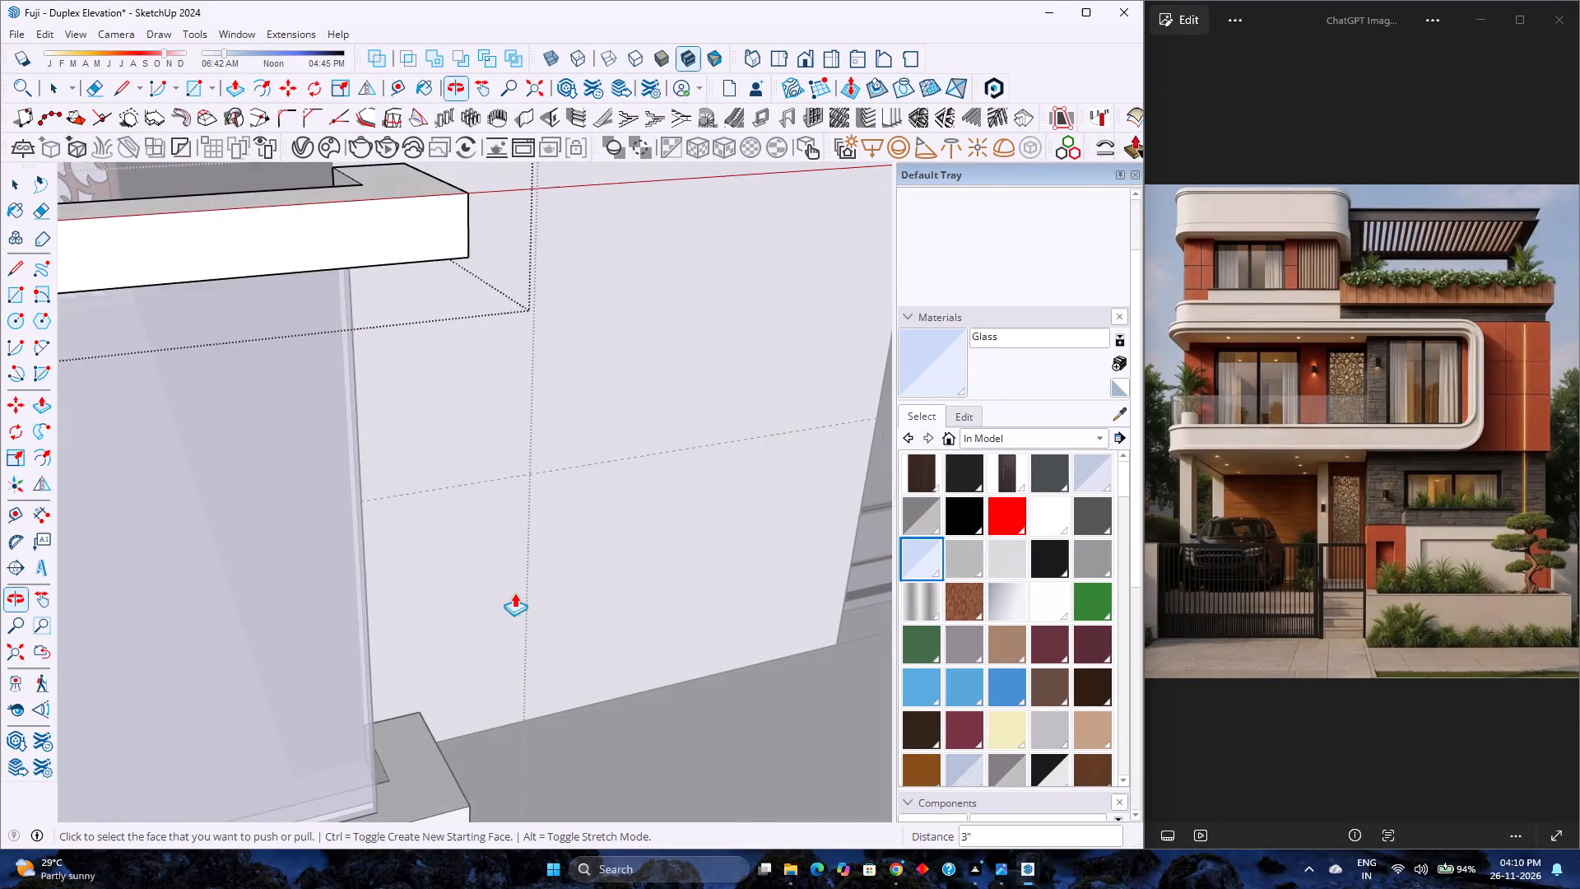
{"action": "scroll", "coordinate": [457, 552], "scroll_direction": "down", "scroll_amount": 3}
{"action": "scroll", "coordinate": [428, 425], "scroll_direction": "up", "scroll_amount": 2}
{"action": "middle_click_drag", "start_coordinate": [430, 418], "coordinate": [476, 591], "text": "shift"}
{"action": "middle_click_drag", "start_coordinate": [430, 580], "coordinate": [672, 327]}
{"action": "scroll", "coordinate": [522, 411], "scroll_direction": "up", "scroll_amount": 1}
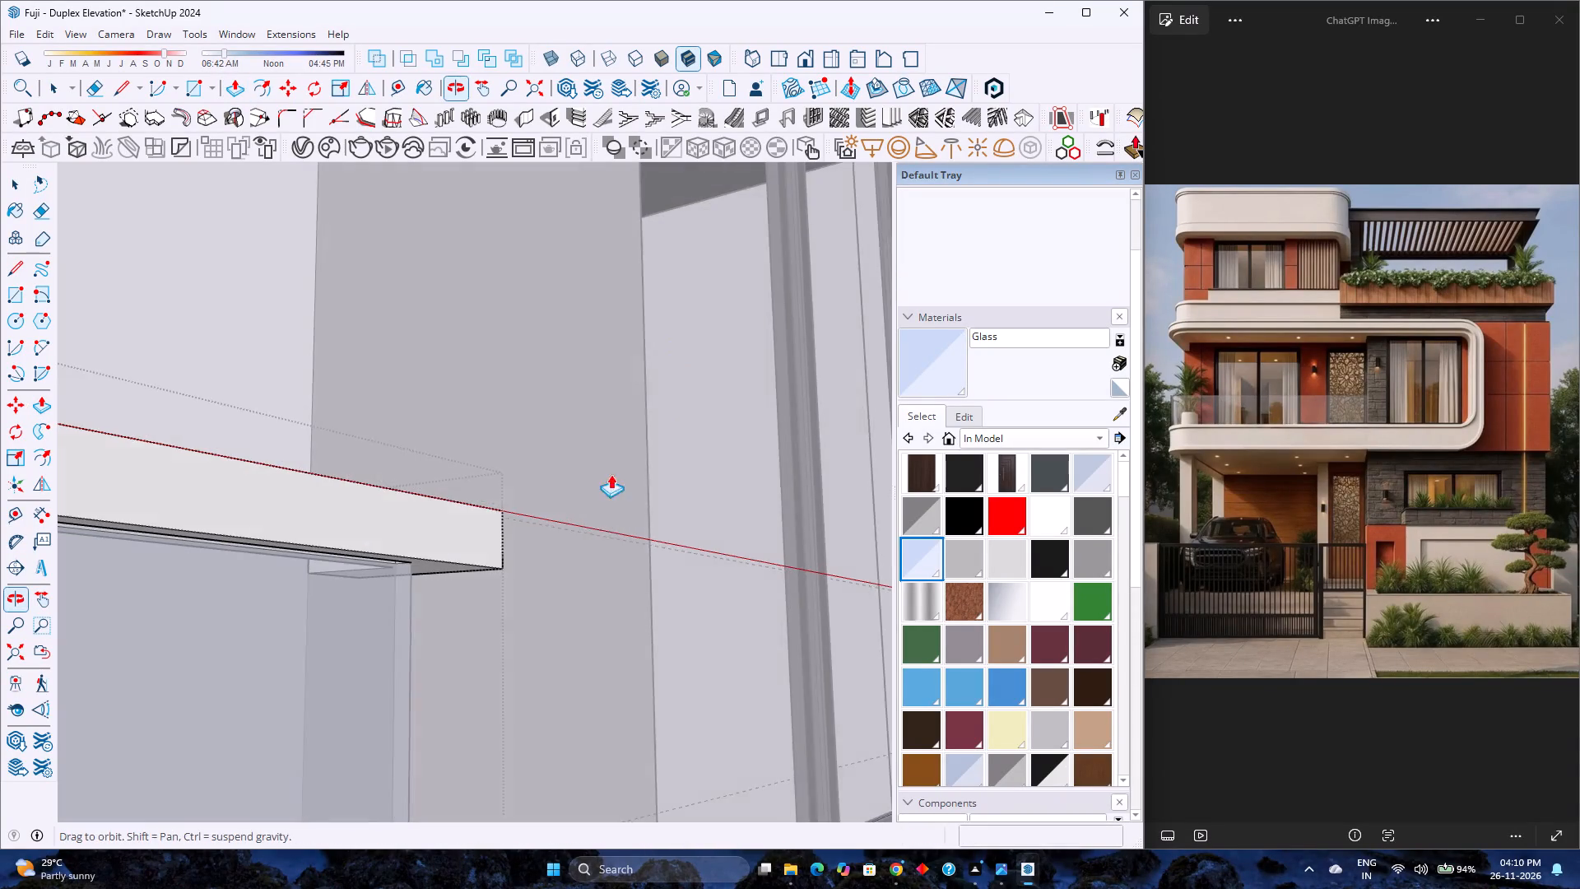
{"action": "scroll", "coordinate": [336, 638], "scroll_direction": "up", "scroll_amount": 2}
{"action": "scroll", "coordinate": [399, 579], "scroll_direction": "up", "scroll_amount": 5}
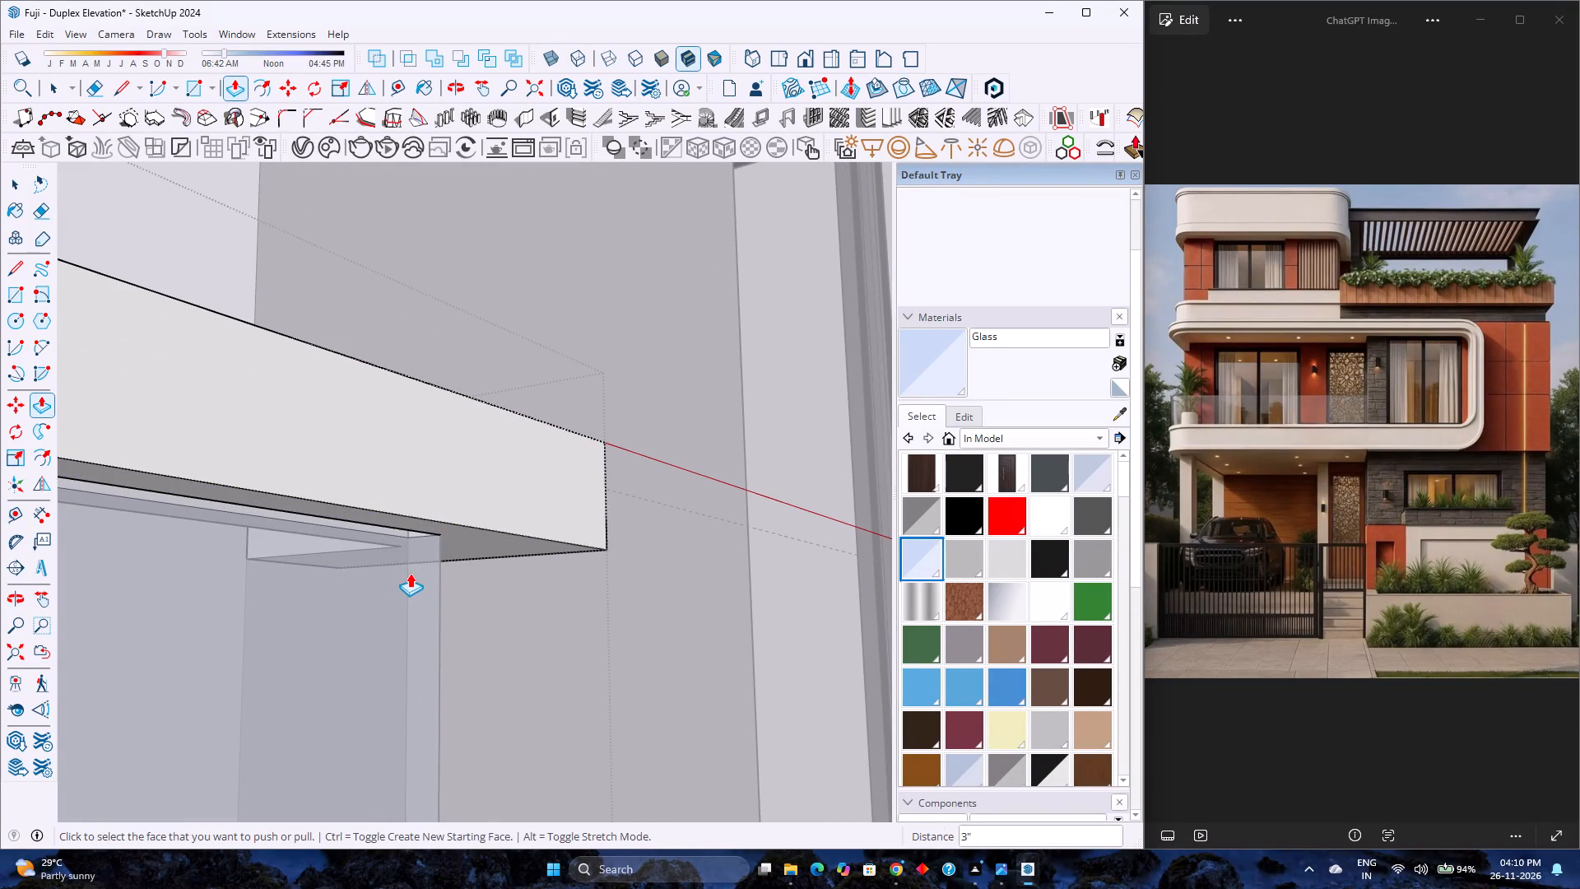
{"action": "scroll", "coordinate": [406, 544], "scroll_direction": "up", "scroll_amount": 3}
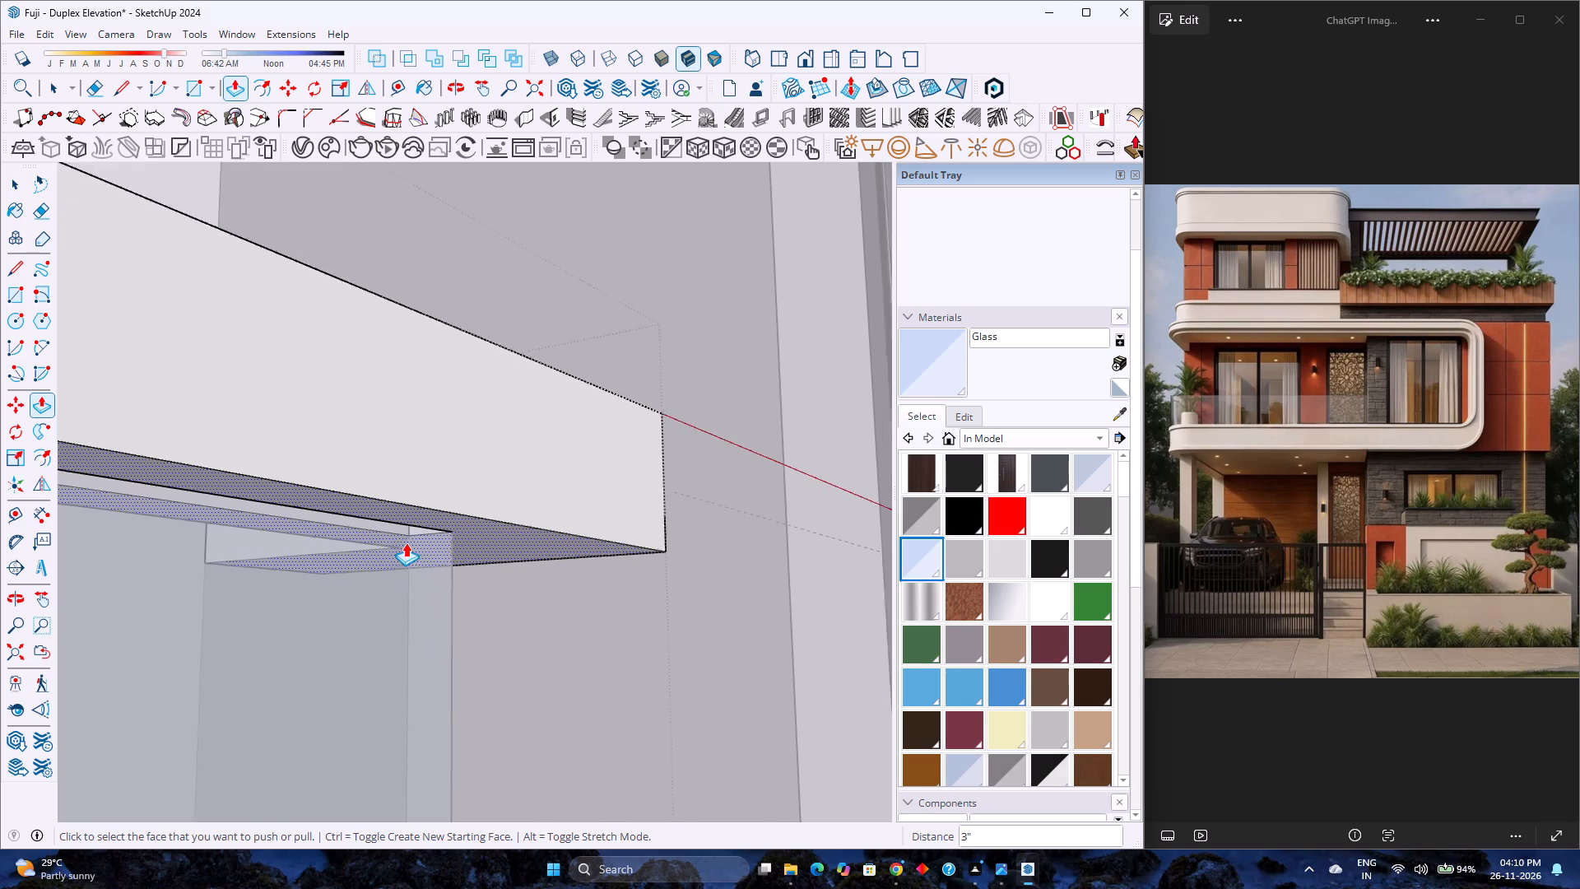
{"action": "scroll", "coordinate": [406, 542], "scroll_direction": "up", "scroll_amount": 3}
{"action": "middle_click_drag", "start_coordinate": [405, 542], "coordinate": [544, 438]}
{"action": "left_click", "coordinate": [391, 540]}
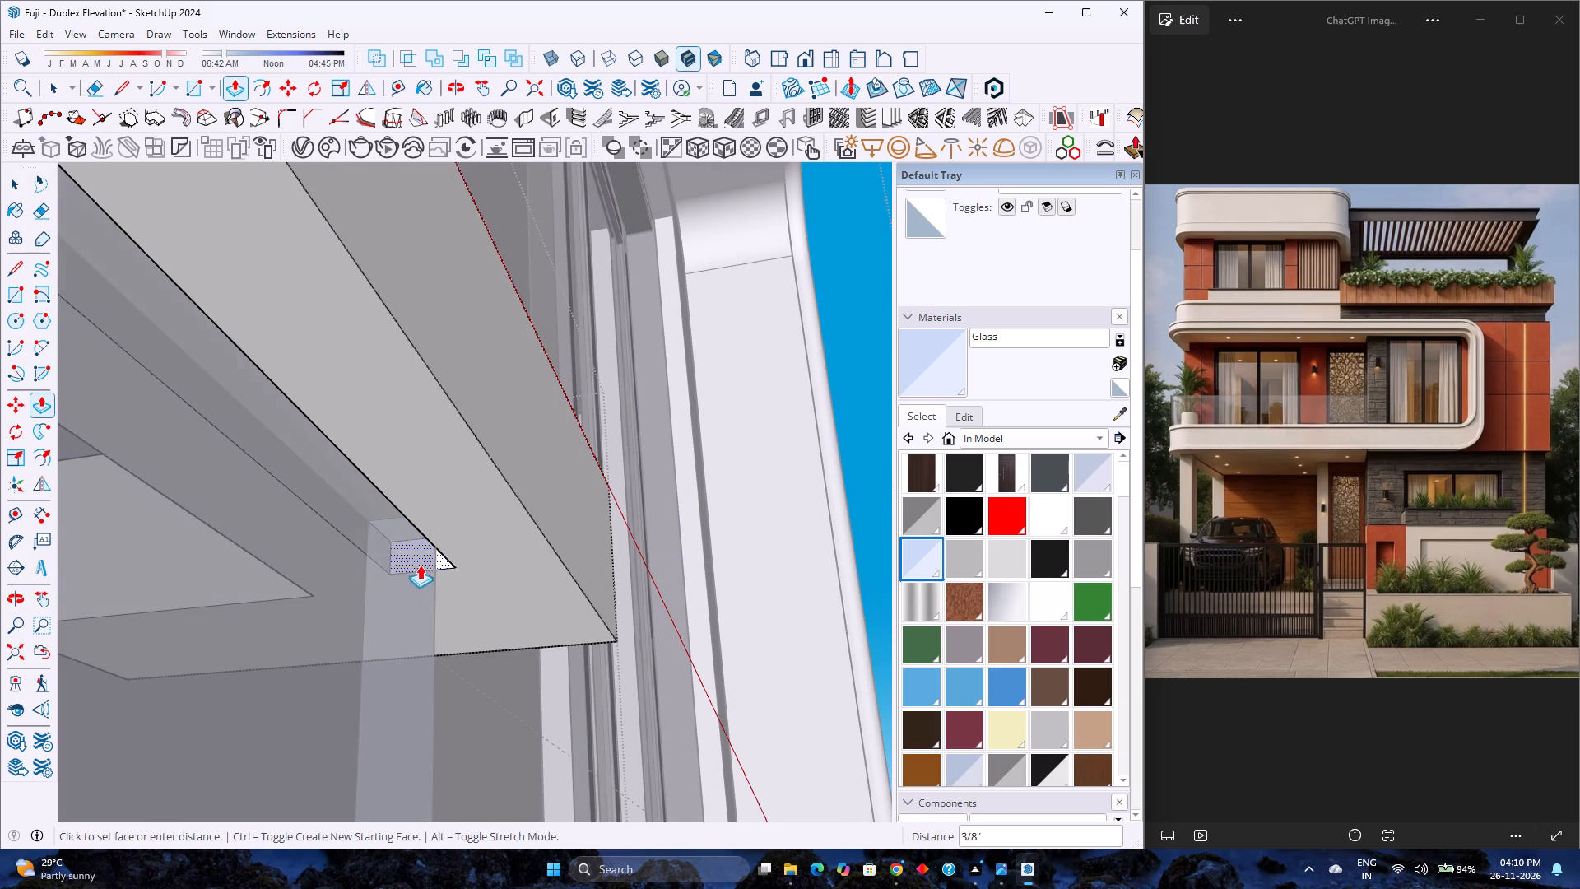
{"action": "key", "text": "2"}
{"action": "key", "text": "Return"}
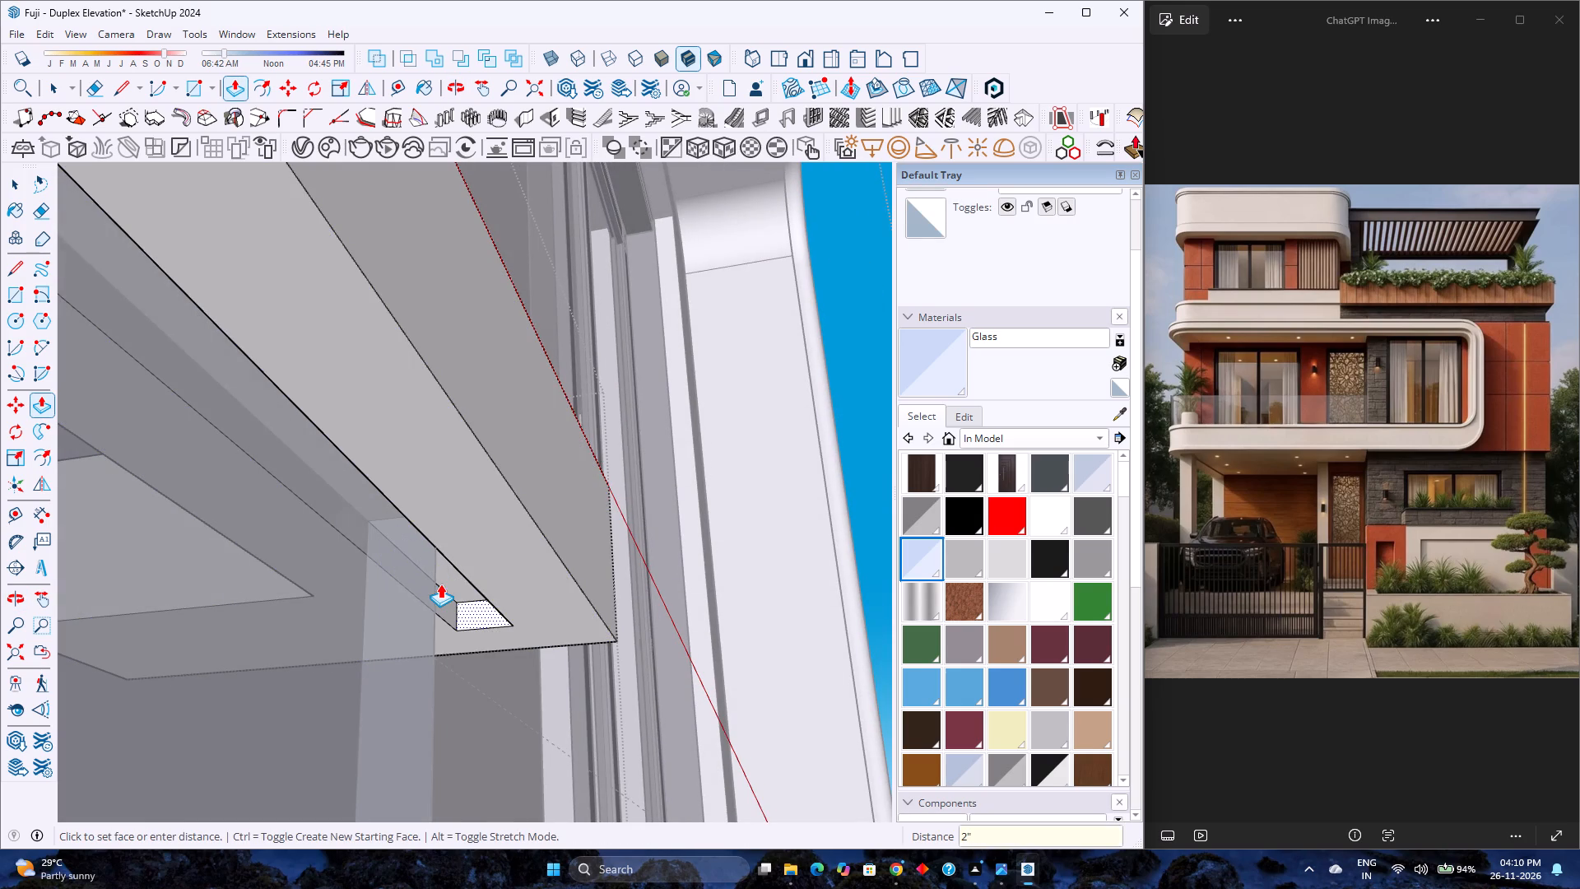
Open the glass group and extend its end face 2" to the end of the upper rail's lengthened groove.
{"action": "key", "text": "space"}
{"action": "scroll", "coordinate": [434, 583], "scroll_direction": "down", "scroll_amount": 2}
{"action": "middle_click_drag", "start_coordinate": [441, 593], "coordinate": [225, 598]}
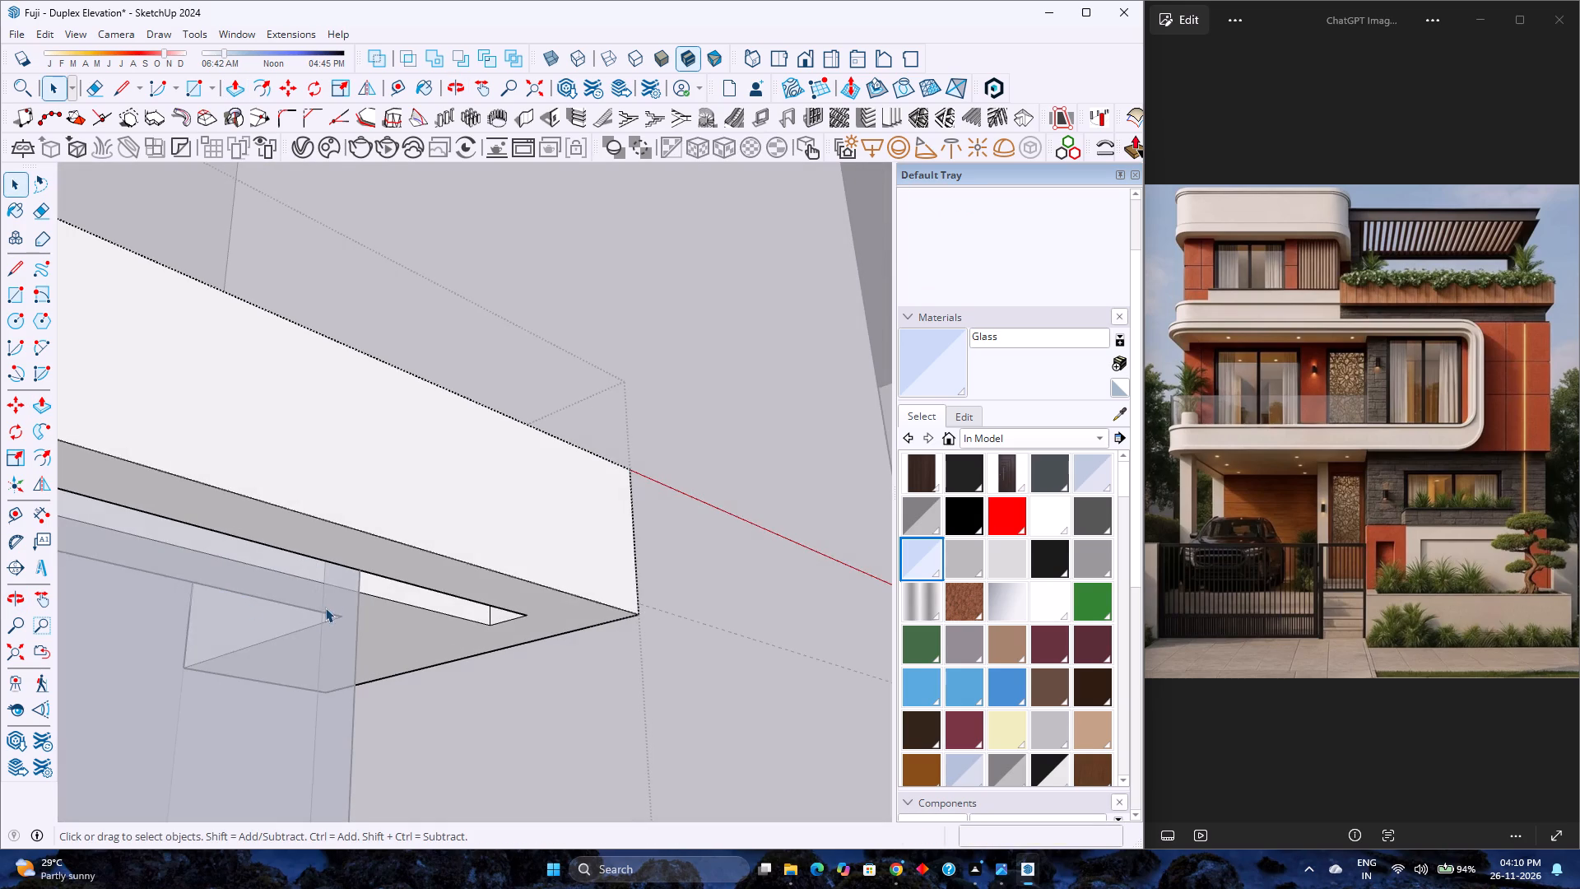
{"action": "double_click", "coordinate": [325, 607]}
{"action": "scroll", "coordinate": [334, 608], "scroll_direction": "down", "scroll_amount": 5}
{"action": "middle_click_drag", "start_coordinate": [334, 614], "coordinate": [47, 650]}
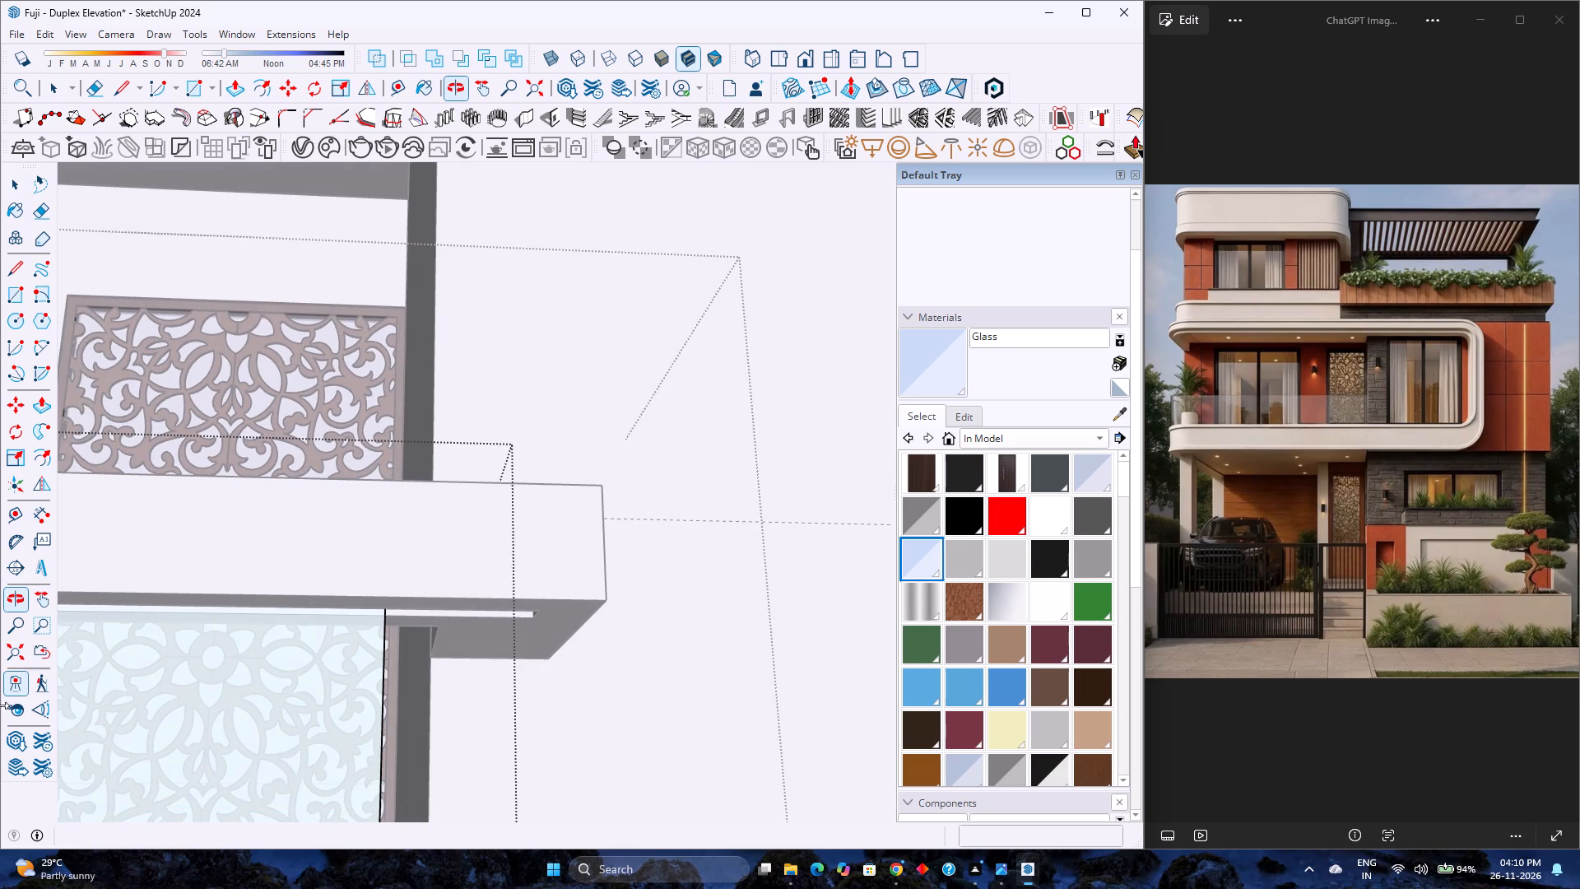
{"action": "left_click", "coordinate": [238, 94]}
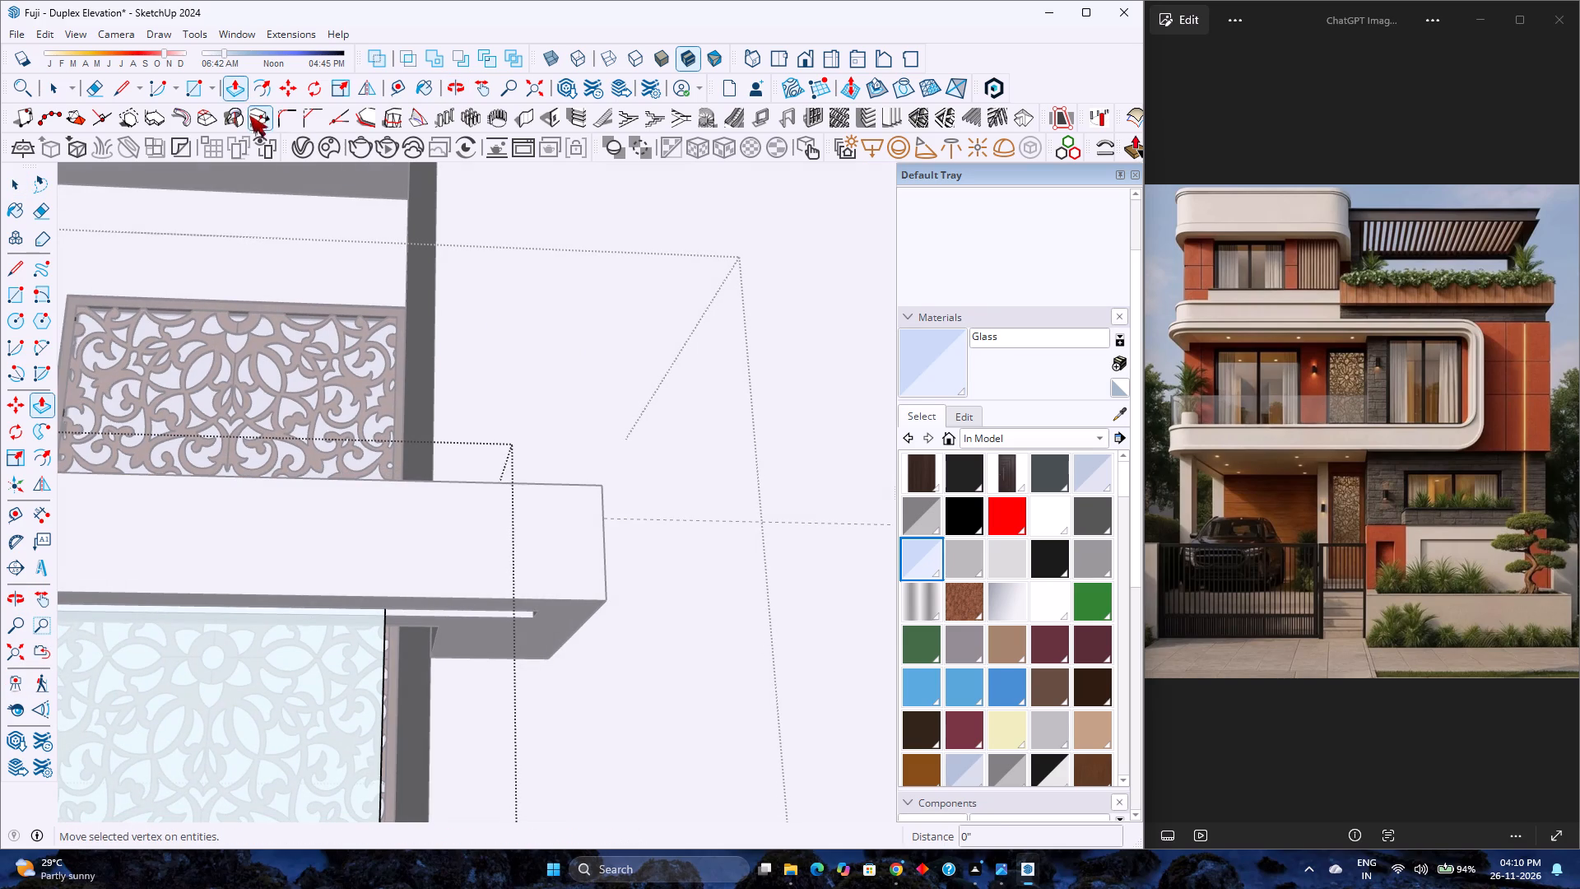
{"action": "scroll", "coordinate": [481, 221], "scroll_direction": "down", "scroll_amount": 4}
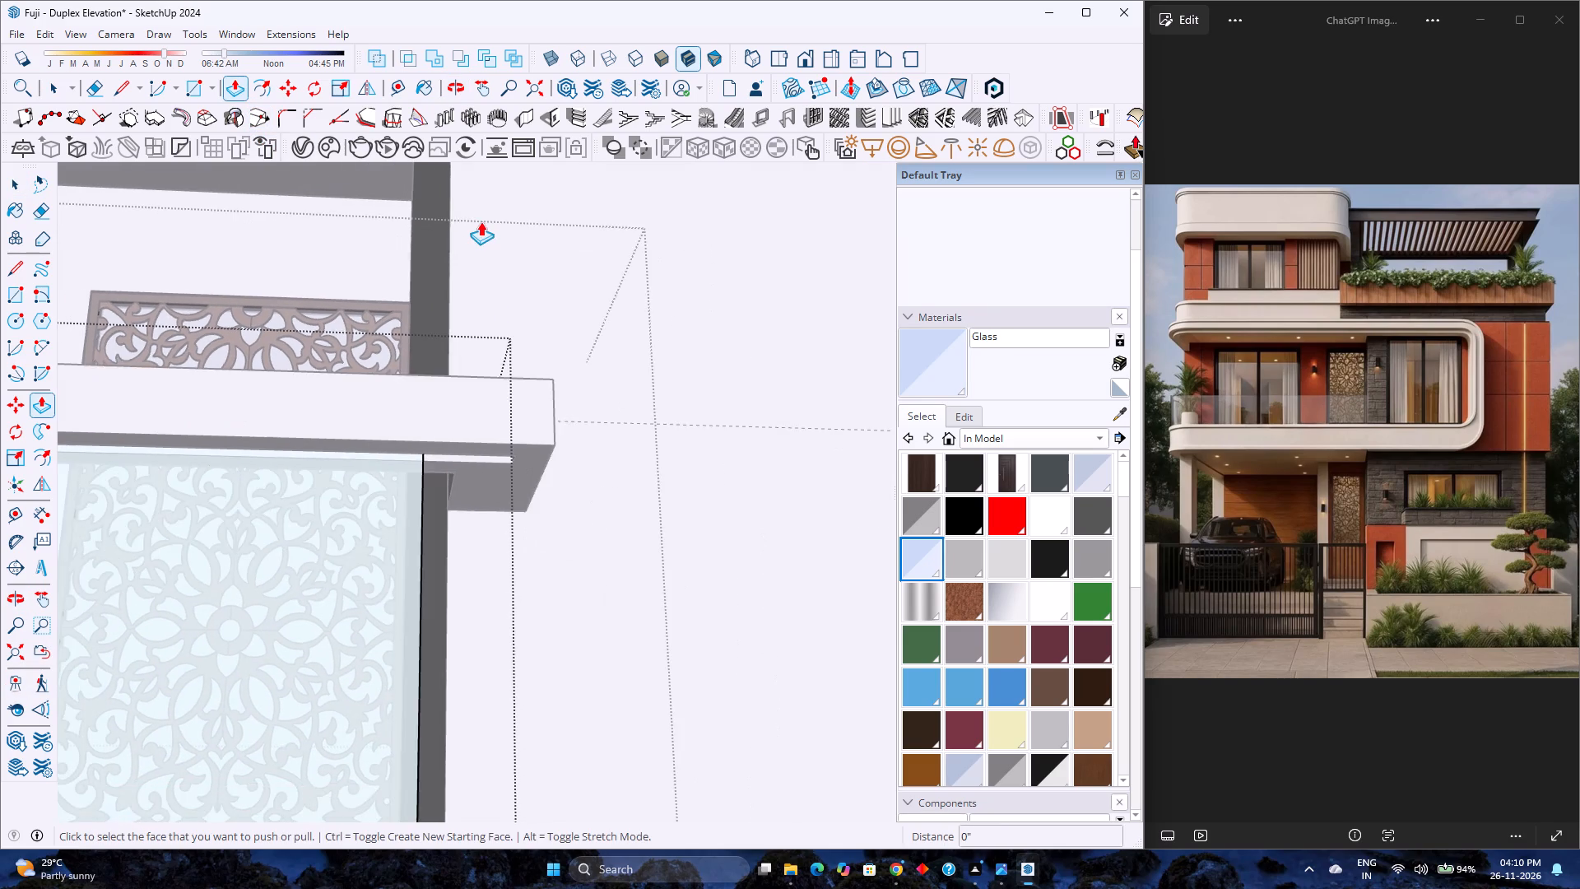
{"action": "scroll", "coordinate": [481, 221], "scroll_direction": "down", "scroll_amount": 3}
{"action": "middle_click_drag", "start_coordinate": [481, 224], "coordinate": [183, 284]}
{"action": "scroll", "coordinate": [322, 450], "scroll_direction": "up", "scroll_amount": 3}
{"action": "double_click", "coordinate": [322, 450]}
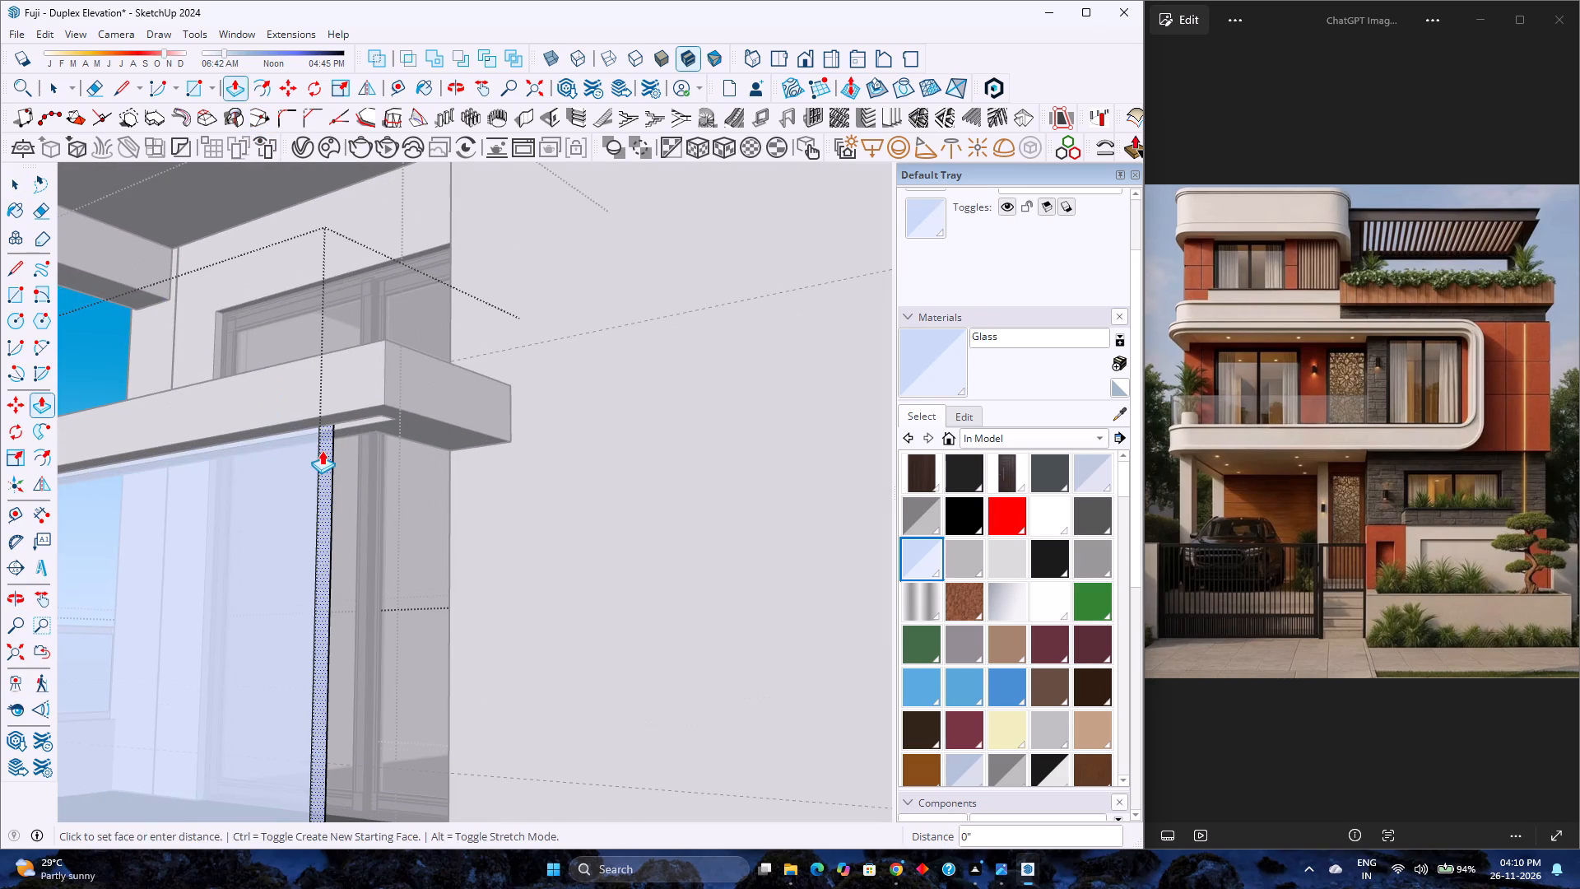
{"action": "key", "text": "ctrl+z"}
{"action": "left_click", "coordinate": [322, 454]}
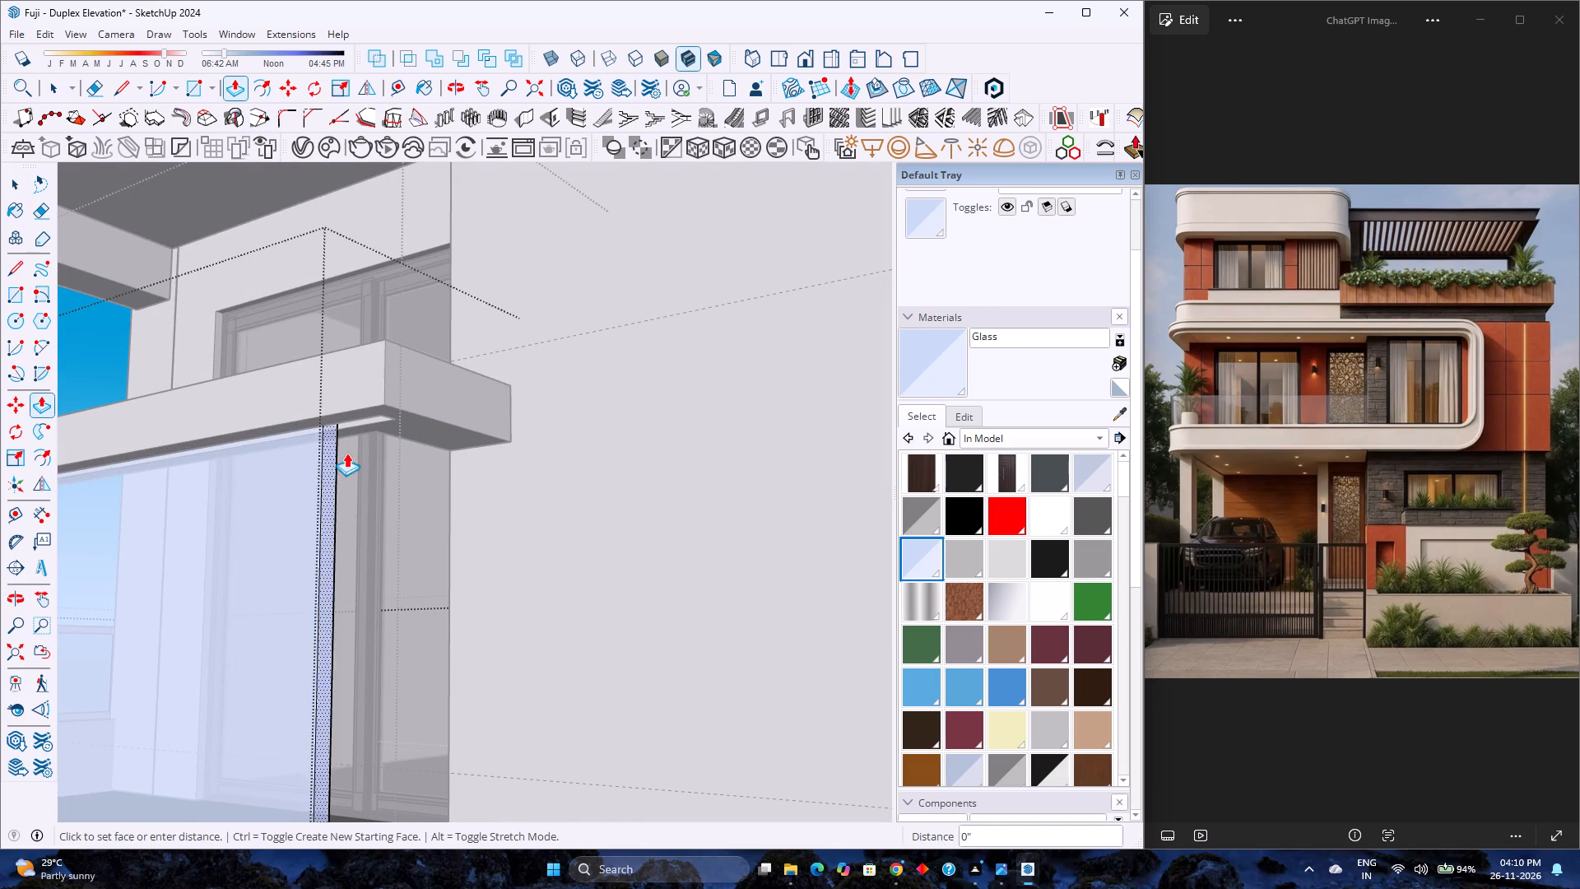
{"action": "left_click", "coordinate": [373, 412]}
{"action": "scroll", "coordinate": [442, 448], "scroll_direction": "down", "scroll_amount": 4}
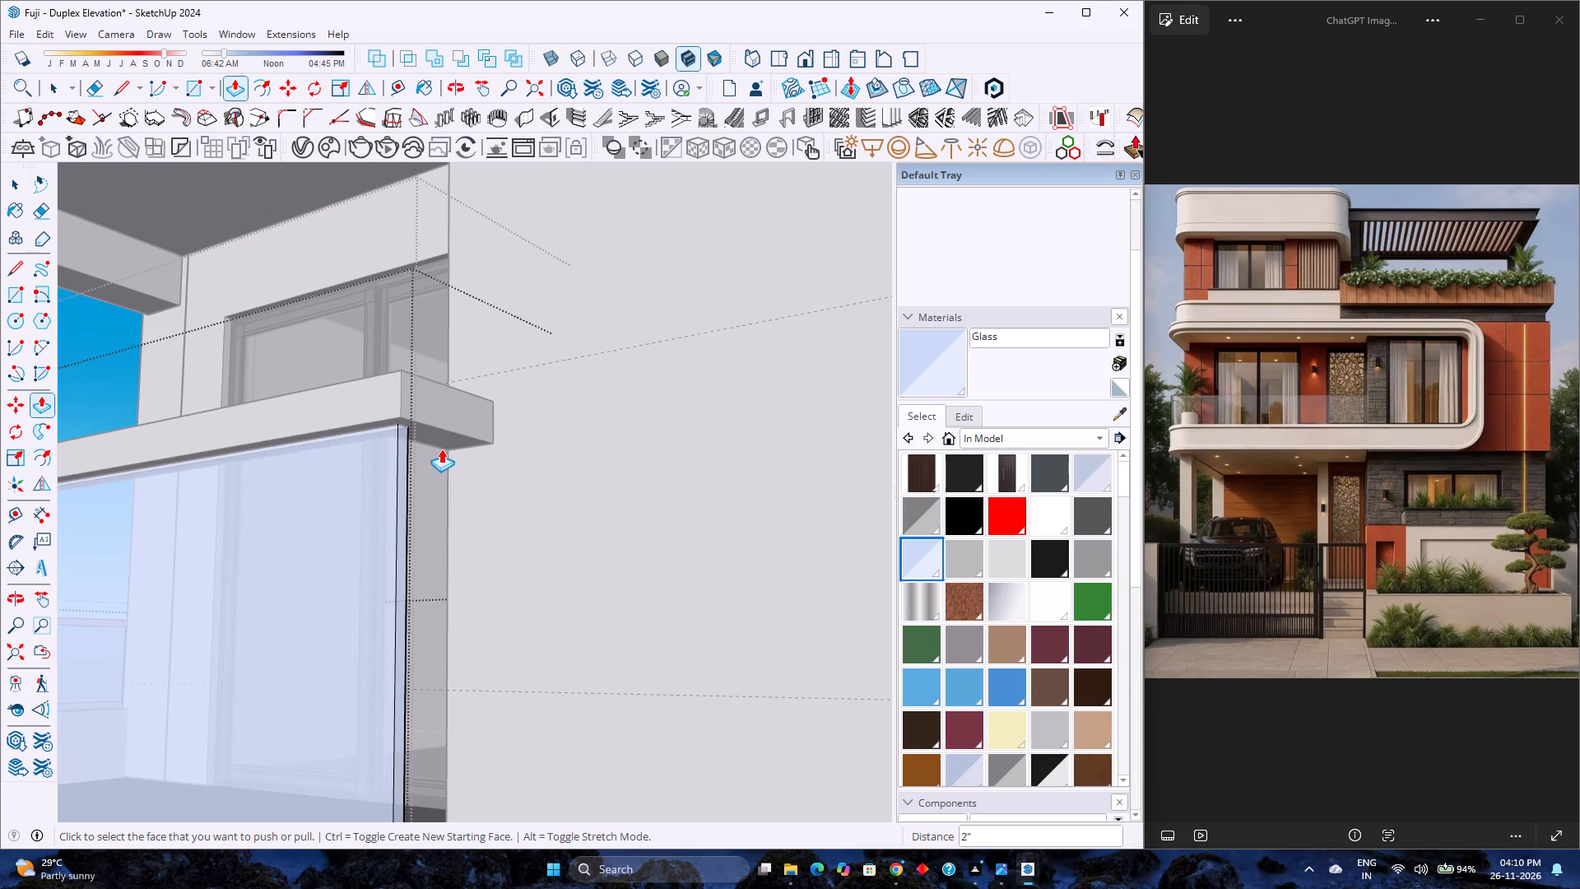
{"action": "key", "text": "space"}
{"action": "scroll", "coordinate": [441, 449], "scroll_direction": "down", "scroll_amount": 3}
{"action": "key", "text": "Escape"}
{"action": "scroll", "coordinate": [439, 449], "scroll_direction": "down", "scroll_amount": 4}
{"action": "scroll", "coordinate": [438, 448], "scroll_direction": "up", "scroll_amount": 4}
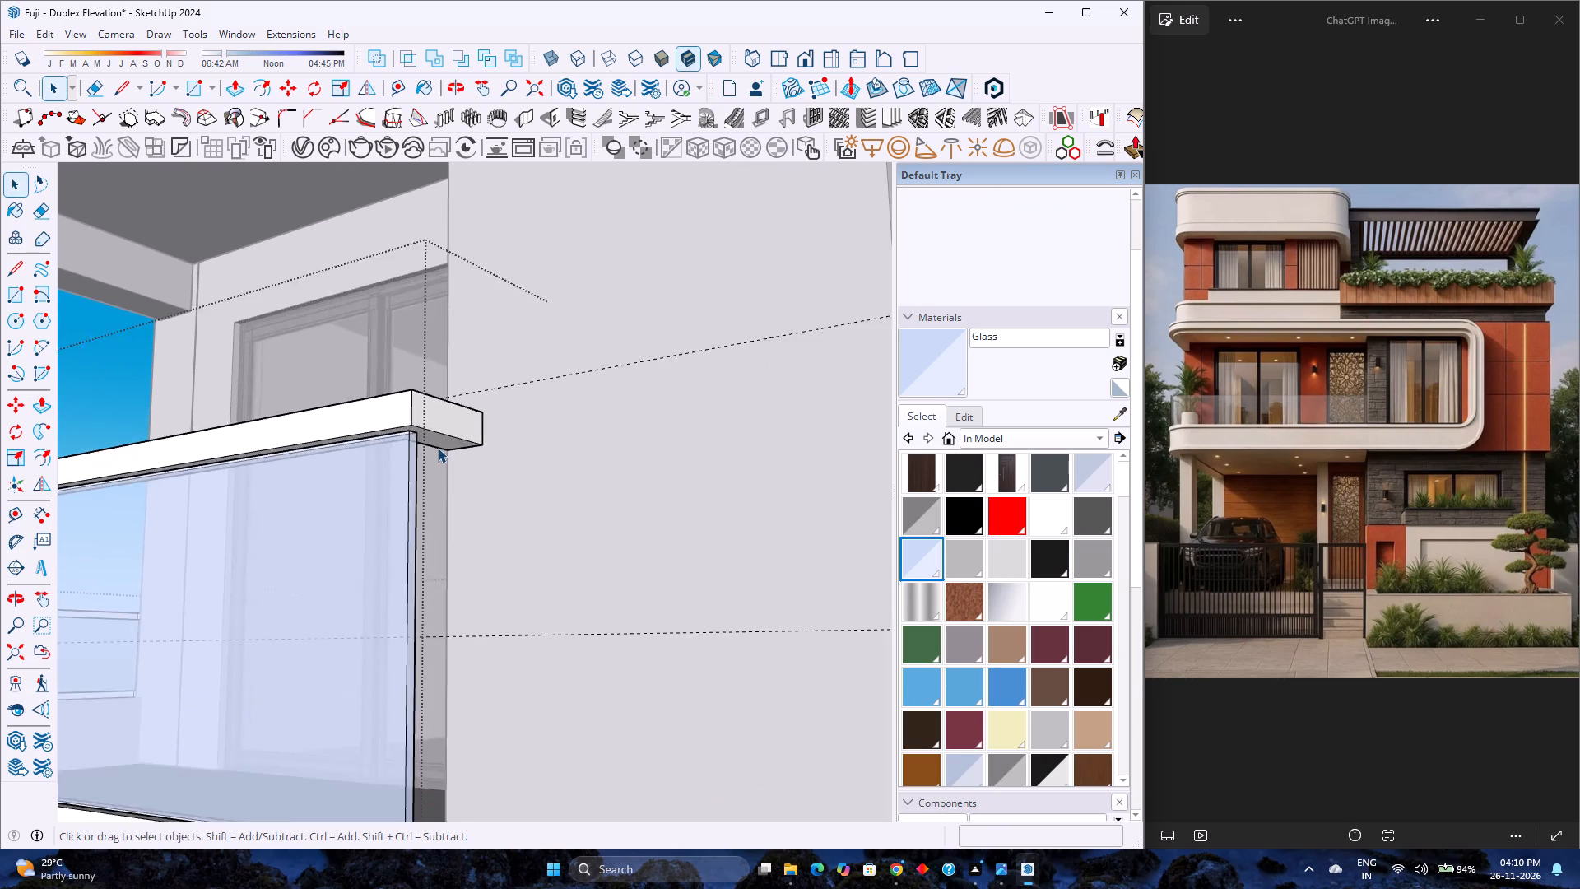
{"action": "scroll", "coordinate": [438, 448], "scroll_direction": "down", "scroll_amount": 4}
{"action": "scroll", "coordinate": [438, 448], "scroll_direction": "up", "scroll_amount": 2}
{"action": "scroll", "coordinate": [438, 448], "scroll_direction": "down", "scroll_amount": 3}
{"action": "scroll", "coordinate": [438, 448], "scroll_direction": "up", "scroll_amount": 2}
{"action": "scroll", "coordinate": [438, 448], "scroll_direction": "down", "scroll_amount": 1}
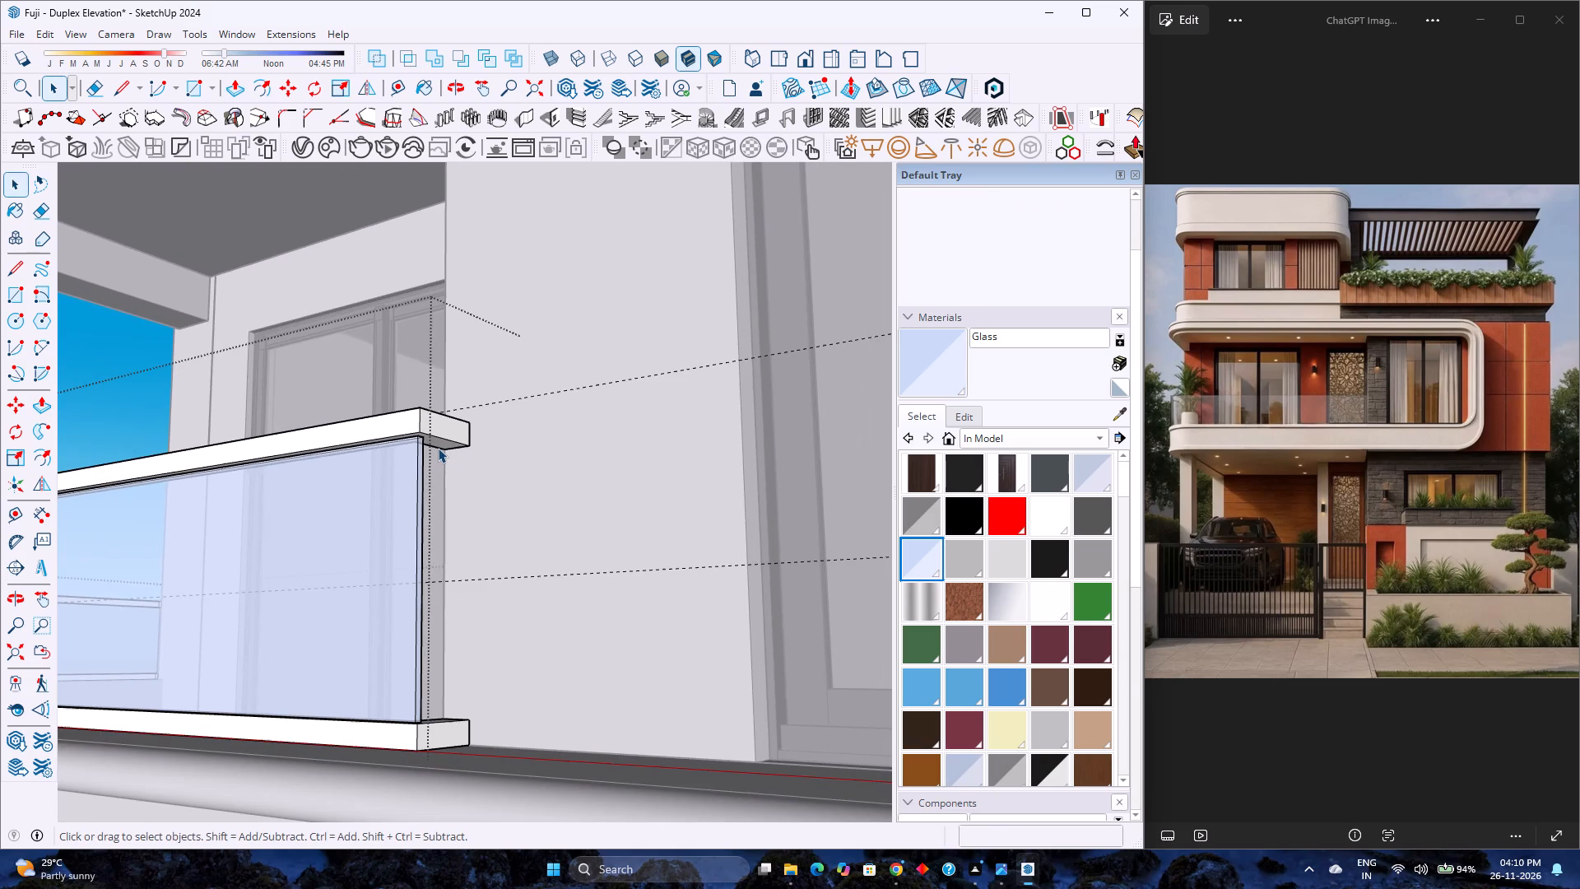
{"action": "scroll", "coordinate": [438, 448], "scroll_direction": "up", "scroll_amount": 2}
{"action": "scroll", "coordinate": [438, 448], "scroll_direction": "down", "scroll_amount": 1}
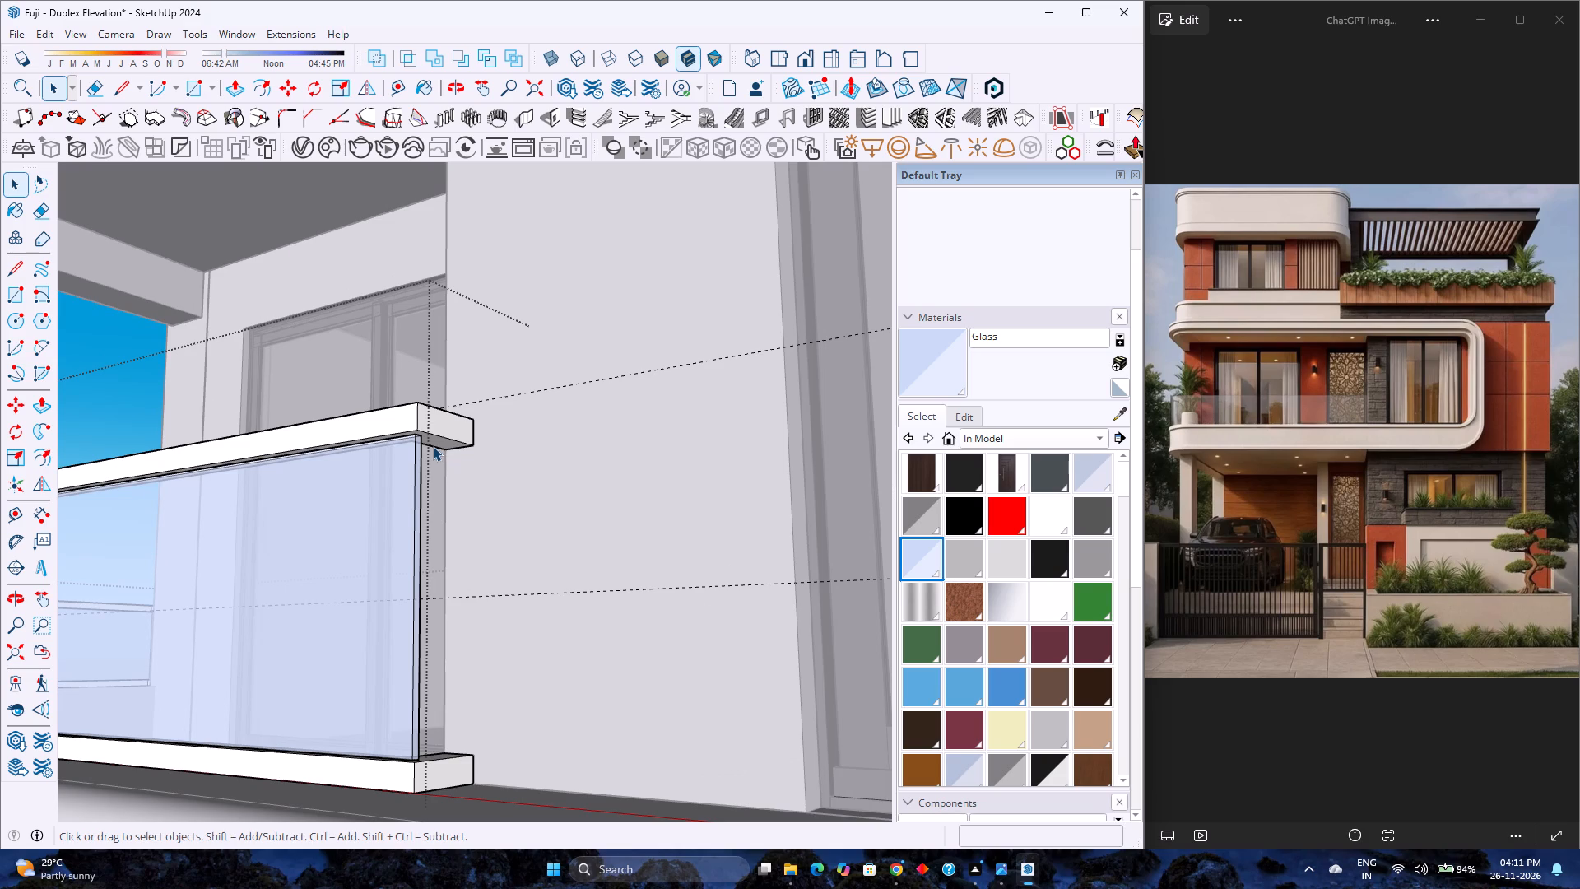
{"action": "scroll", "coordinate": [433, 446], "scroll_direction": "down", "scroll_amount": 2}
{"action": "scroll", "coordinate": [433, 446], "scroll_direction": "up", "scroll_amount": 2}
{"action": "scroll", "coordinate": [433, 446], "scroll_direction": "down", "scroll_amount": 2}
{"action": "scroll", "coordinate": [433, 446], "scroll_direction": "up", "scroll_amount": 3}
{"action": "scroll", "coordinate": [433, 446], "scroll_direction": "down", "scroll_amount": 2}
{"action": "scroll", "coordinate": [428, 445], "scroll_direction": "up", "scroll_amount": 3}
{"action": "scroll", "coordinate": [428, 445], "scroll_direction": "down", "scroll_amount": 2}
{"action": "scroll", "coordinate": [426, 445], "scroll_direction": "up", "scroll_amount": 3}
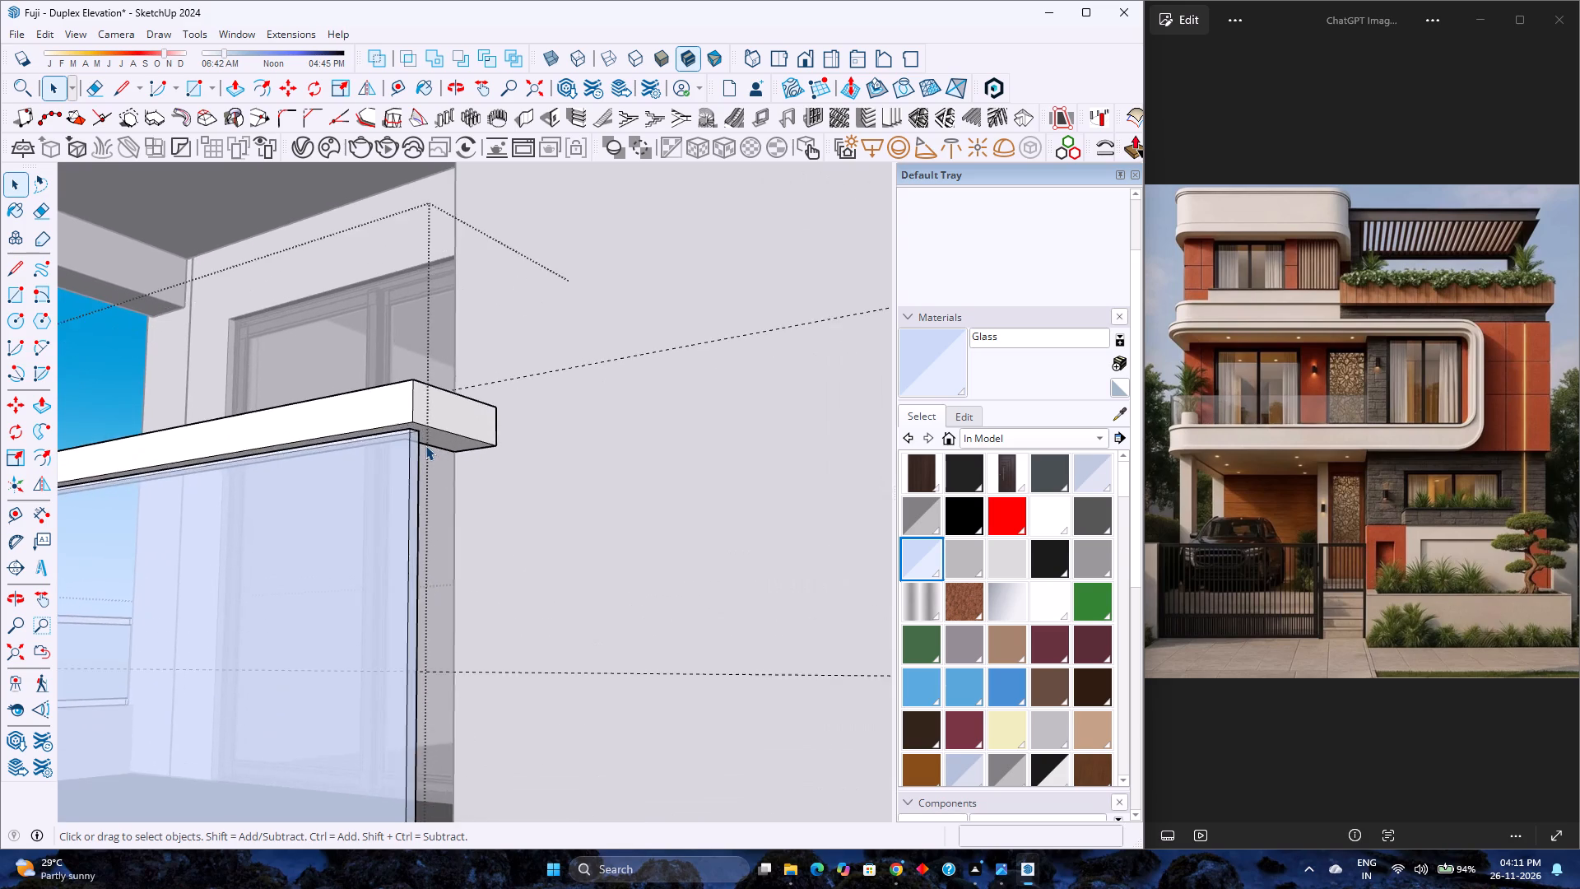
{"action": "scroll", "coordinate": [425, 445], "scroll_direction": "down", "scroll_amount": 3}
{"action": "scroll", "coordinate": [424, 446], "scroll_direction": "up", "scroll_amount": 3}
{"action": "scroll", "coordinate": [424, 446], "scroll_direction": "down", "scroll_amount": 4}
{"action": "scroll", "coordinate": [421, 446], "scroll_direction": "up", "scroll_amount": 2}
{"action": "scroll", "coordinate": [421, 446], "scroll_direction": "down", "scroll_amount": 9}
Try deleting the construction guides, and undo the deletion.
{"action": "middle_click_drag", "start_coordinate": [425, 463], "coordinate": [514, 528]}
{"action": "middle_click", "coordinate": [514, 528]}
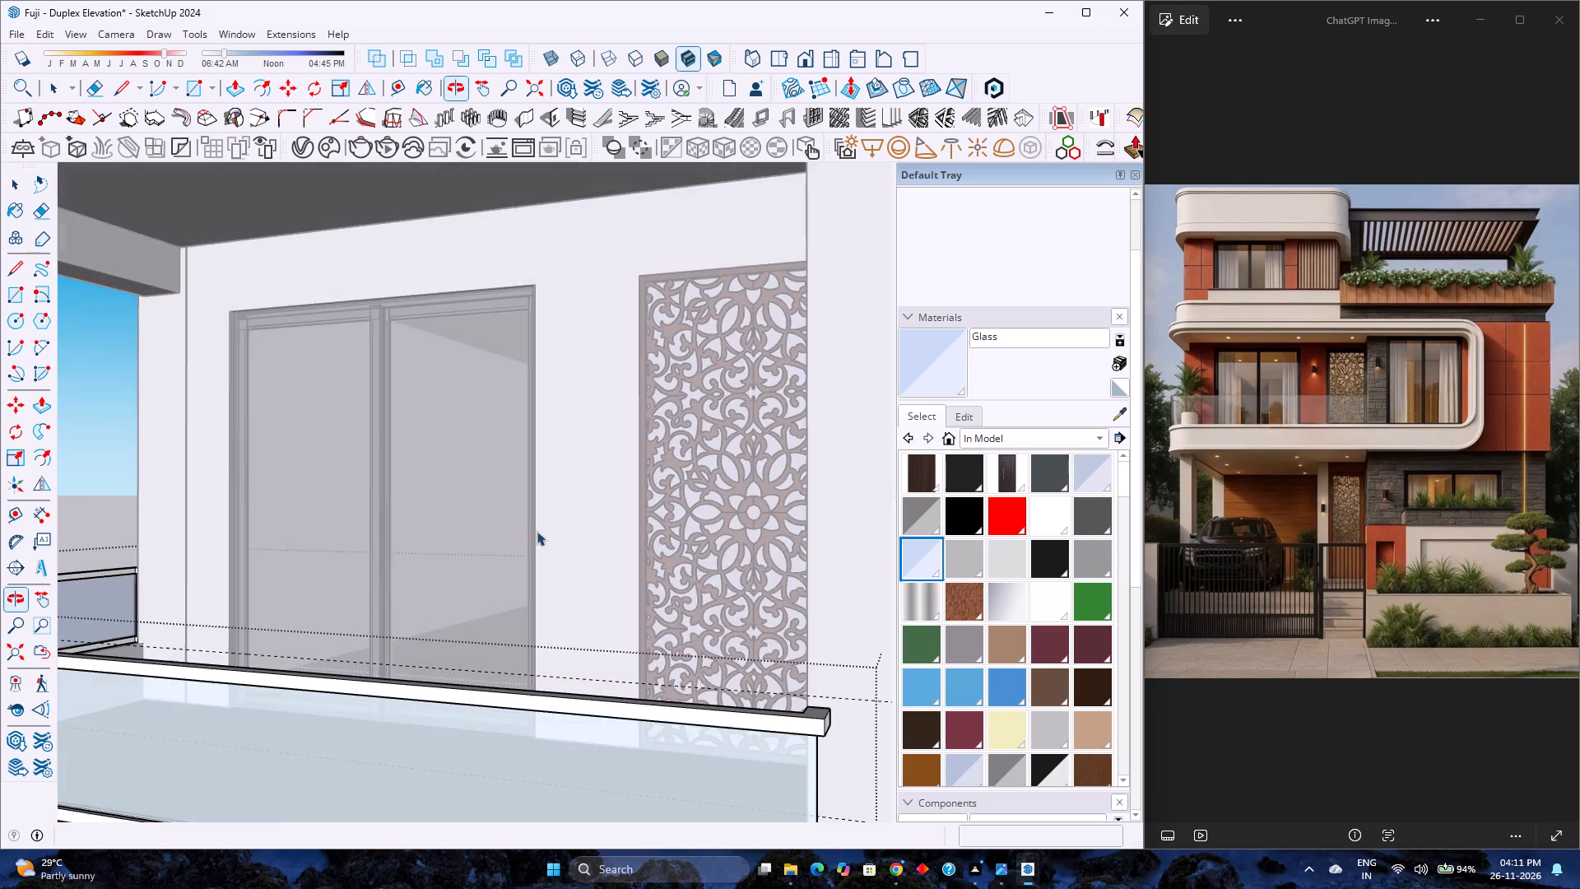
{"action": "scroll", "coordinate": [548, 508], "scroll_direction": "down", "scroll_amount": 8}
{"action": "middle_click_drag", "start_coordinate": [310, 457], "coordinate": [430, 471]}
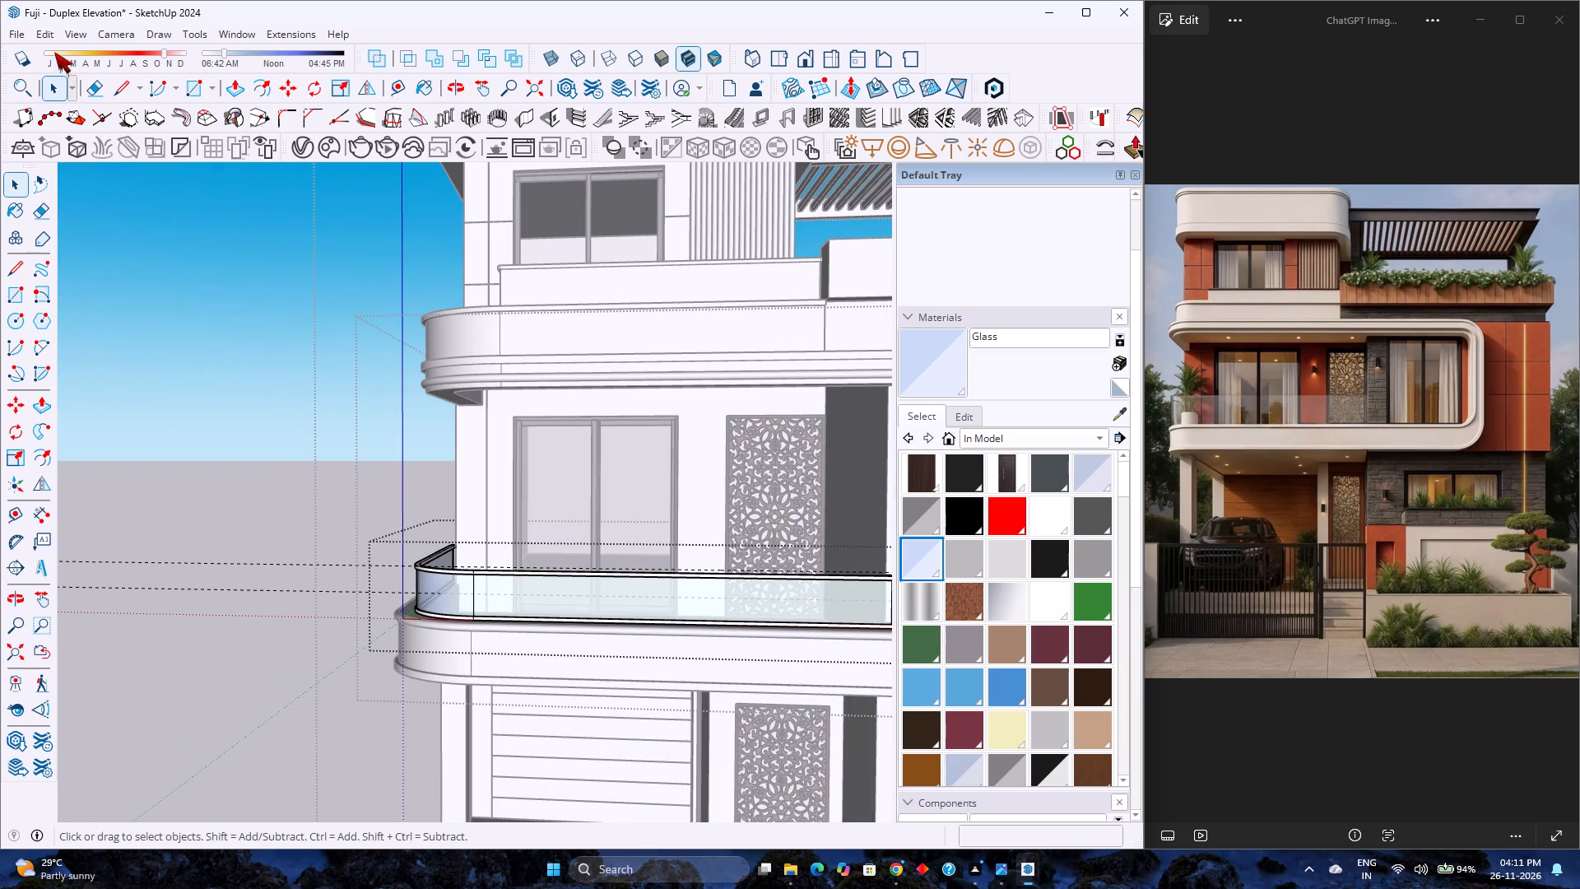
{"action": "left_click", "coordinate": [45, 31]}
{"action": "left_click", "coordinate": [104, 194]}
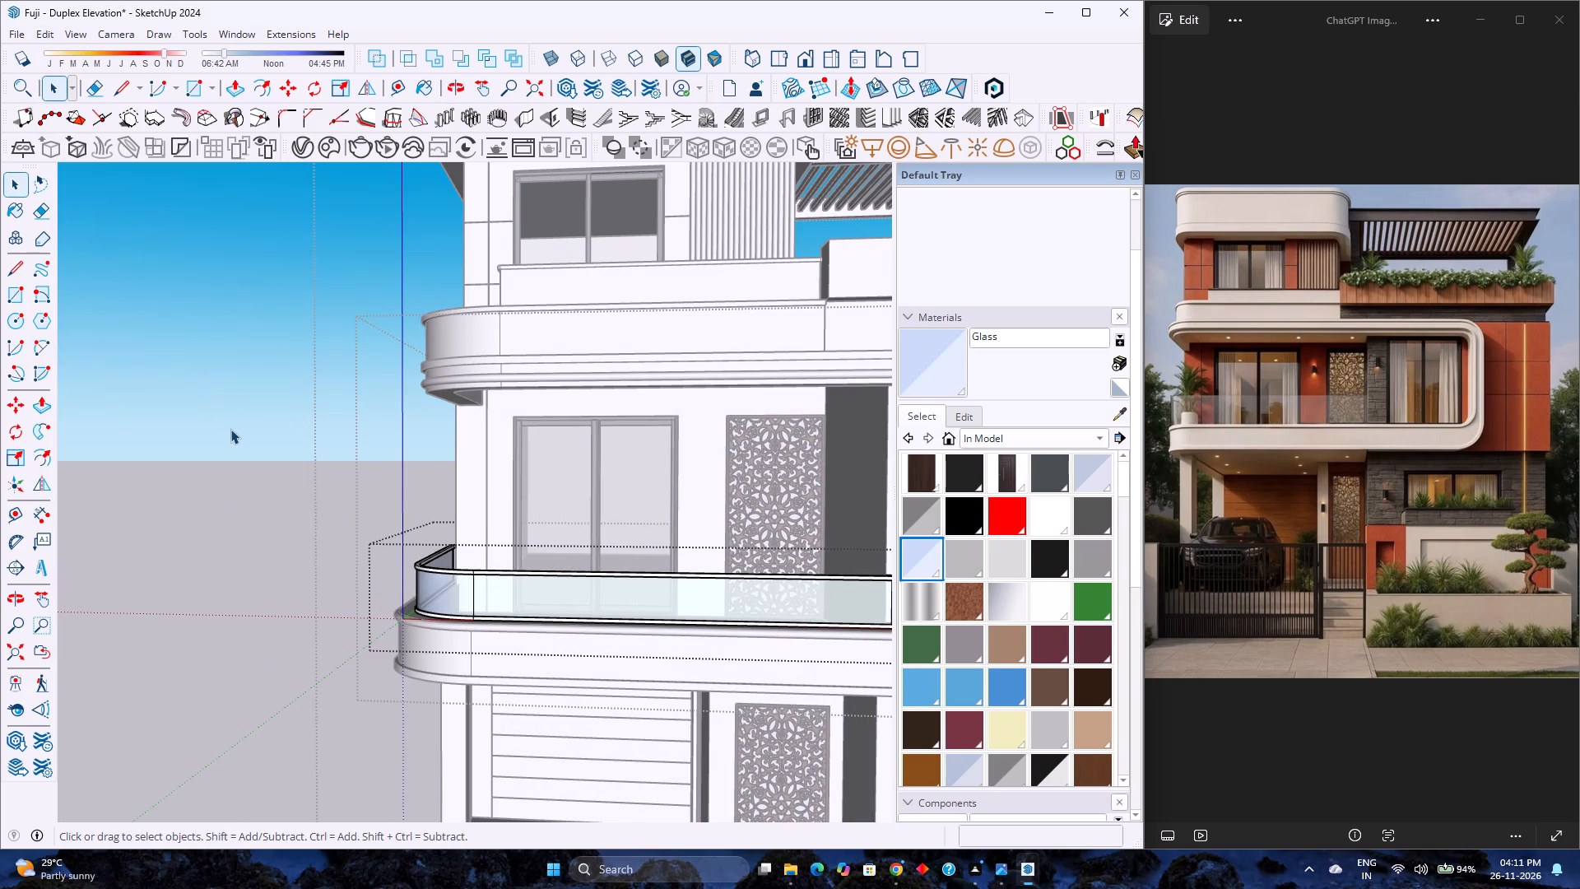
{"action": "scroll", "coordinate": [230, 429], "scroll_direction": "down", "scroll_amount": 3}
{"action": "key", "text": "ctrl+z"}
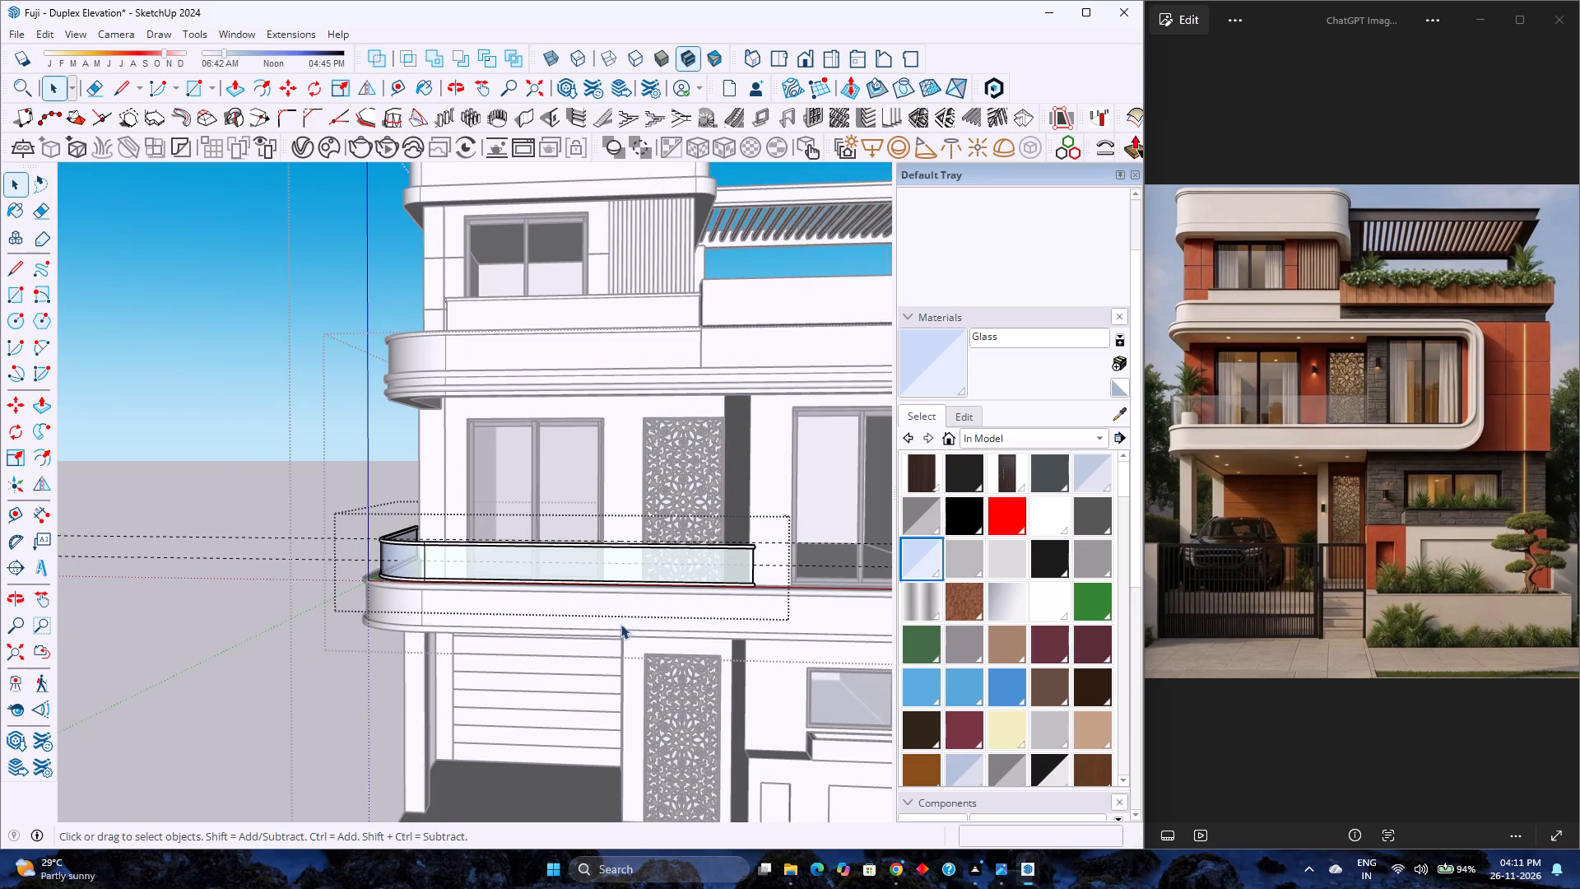
Open the first-floor balcony railing group and scale its upper rail, glass and lower rail together vertically.
{"action": "scroll", "coordinate": [618, 588], "scroll_direction": "up", "scroll_amount": 3}
{"action": "middle_click_drag", "start_coordinate": [606, 576], "coordinate": [478, 558]}
{"action": "left_click", "coordinate": [466, 552]}
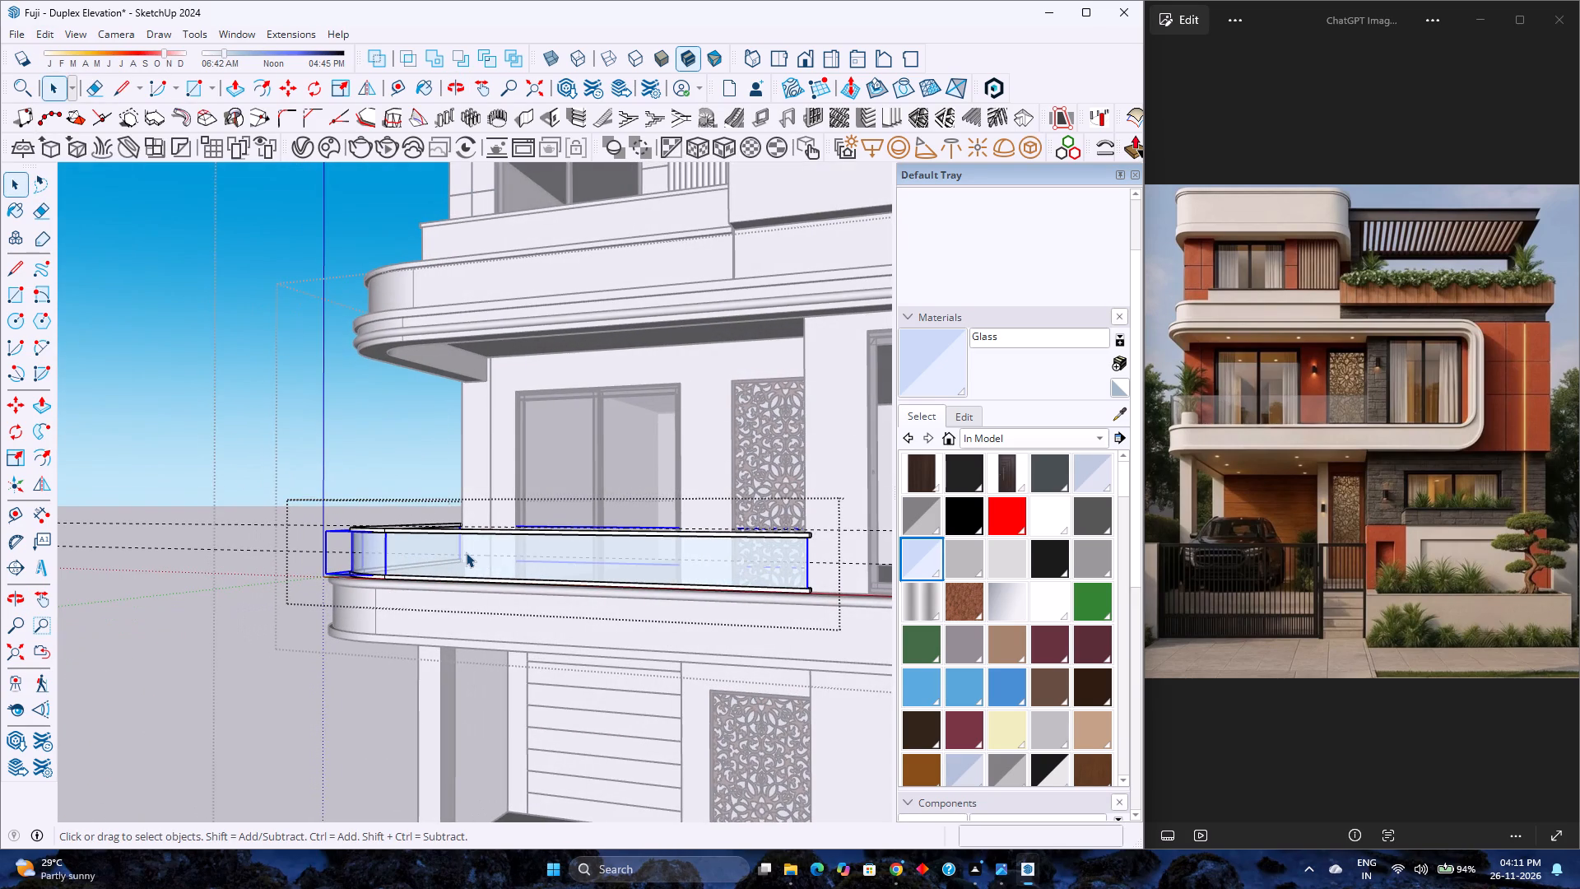
{"action": "scroll", "coordinate": [459, 548], "scroll_direction": "up", "scroll_amount": 3}
{"action": "key", "text": "Escape"}
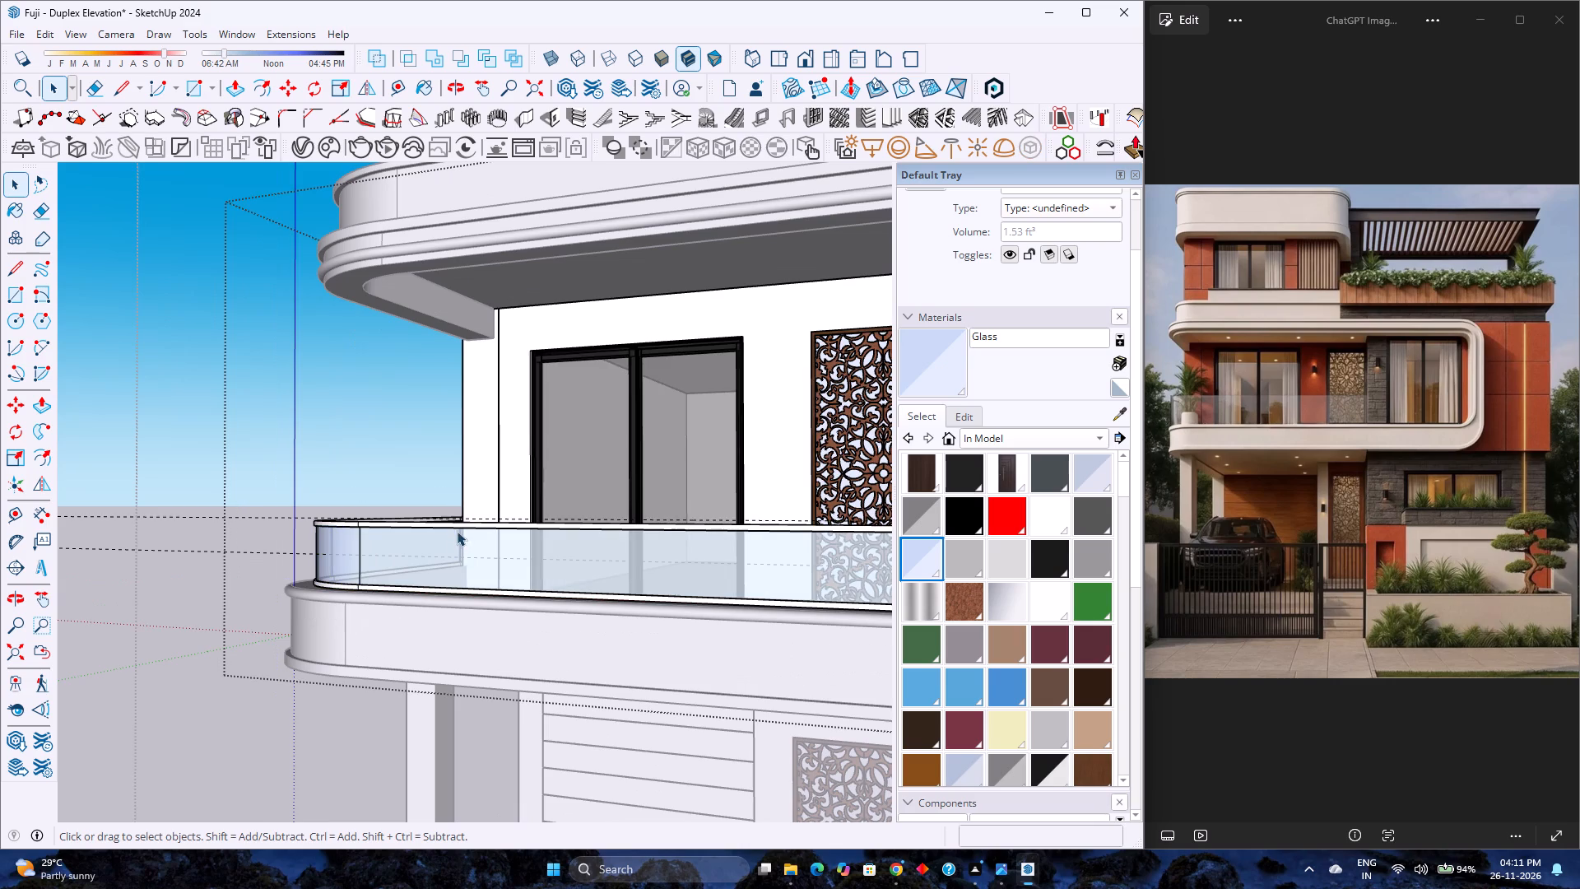
{"action": "left_click", "coordinate": [457, 528]}
{"action": "middle_click_drag", "start_coordinate": [449, 541], "coordinate": [458, 587]}
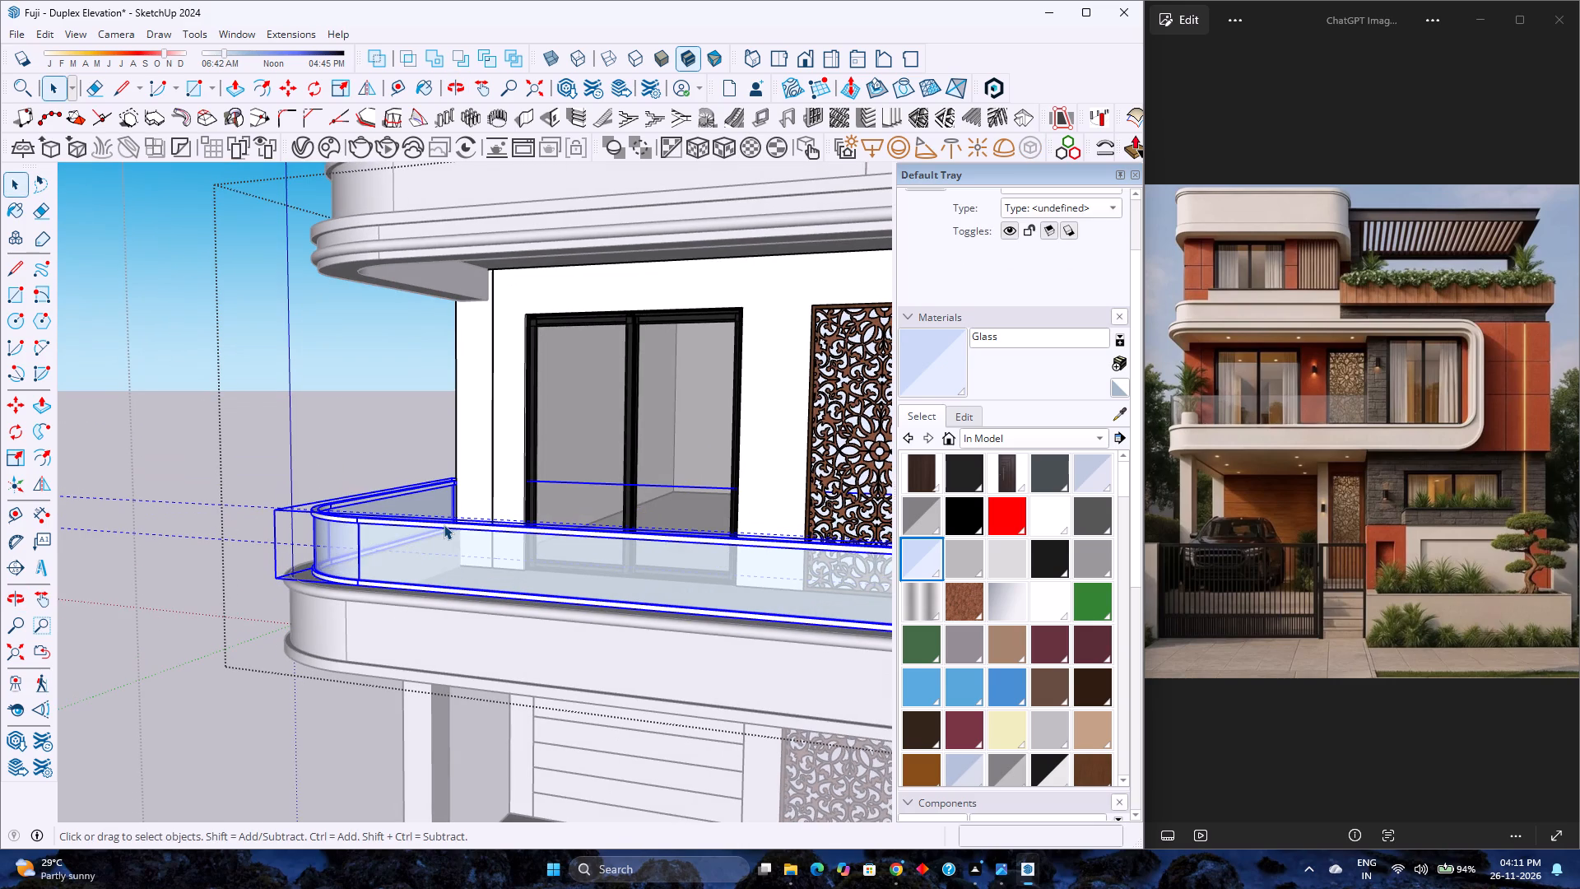
{"action": "double_click", "coordinate": [444, 524]}
{"action": "key", "text": "ctrl+a"}
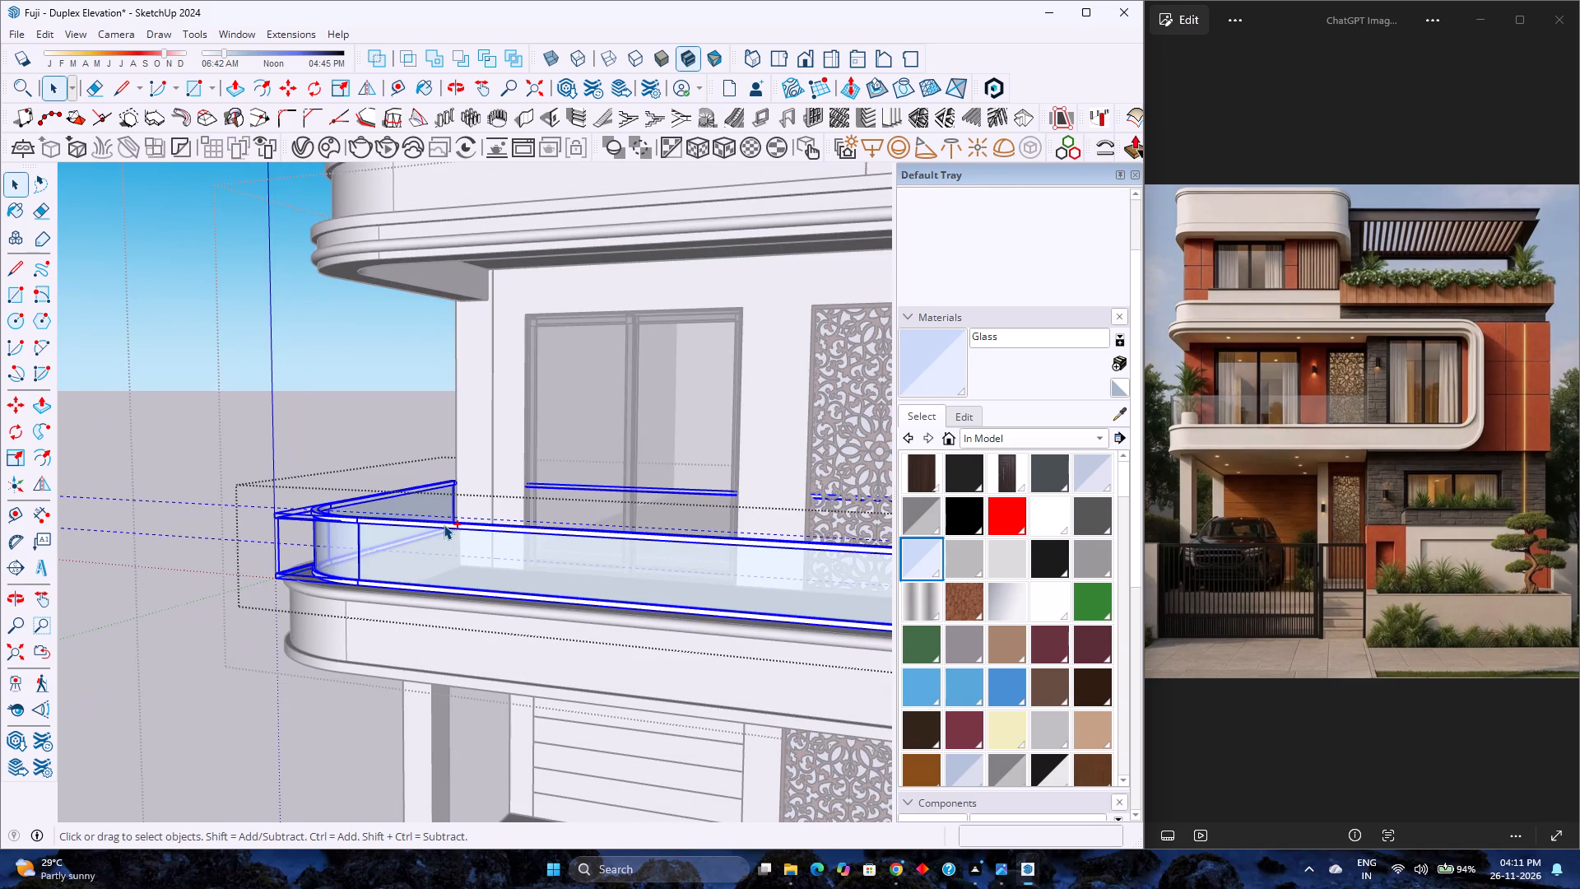
{"action": "double_click", "coordinate": [444, 524]}
{"action": "key", "text": "Escape"}
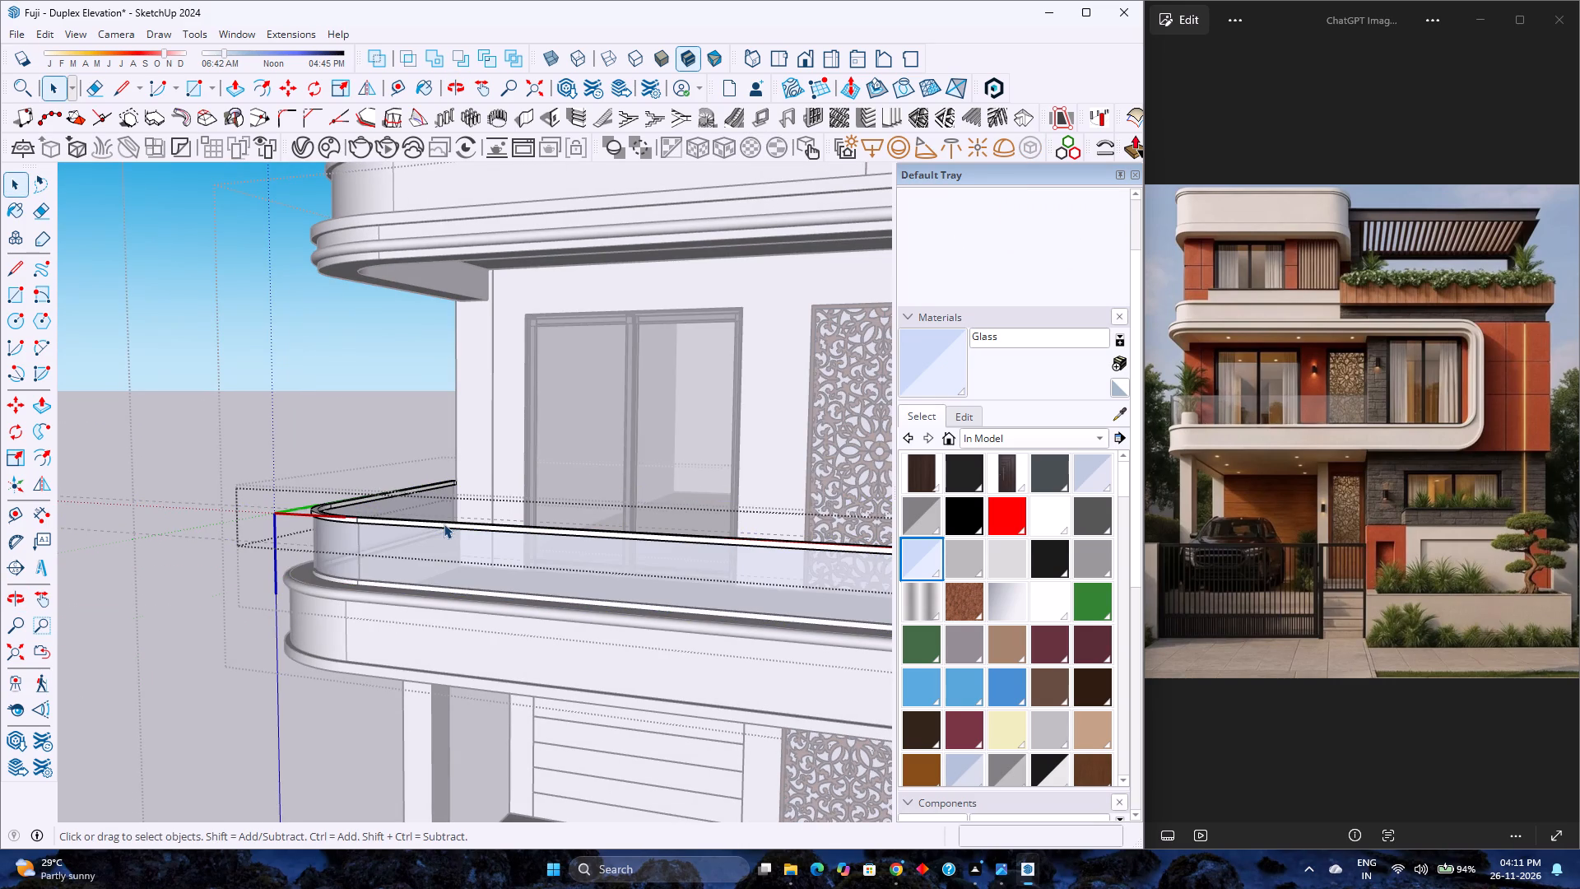
{"action": "left_click", "coordinate": [444, 524]}
{"action": "left_click", "coordinate": [430, 551], "text": "ctrl"}
{"action": "left_click", "coordinate": [423, 587], "text": "ctrl"}
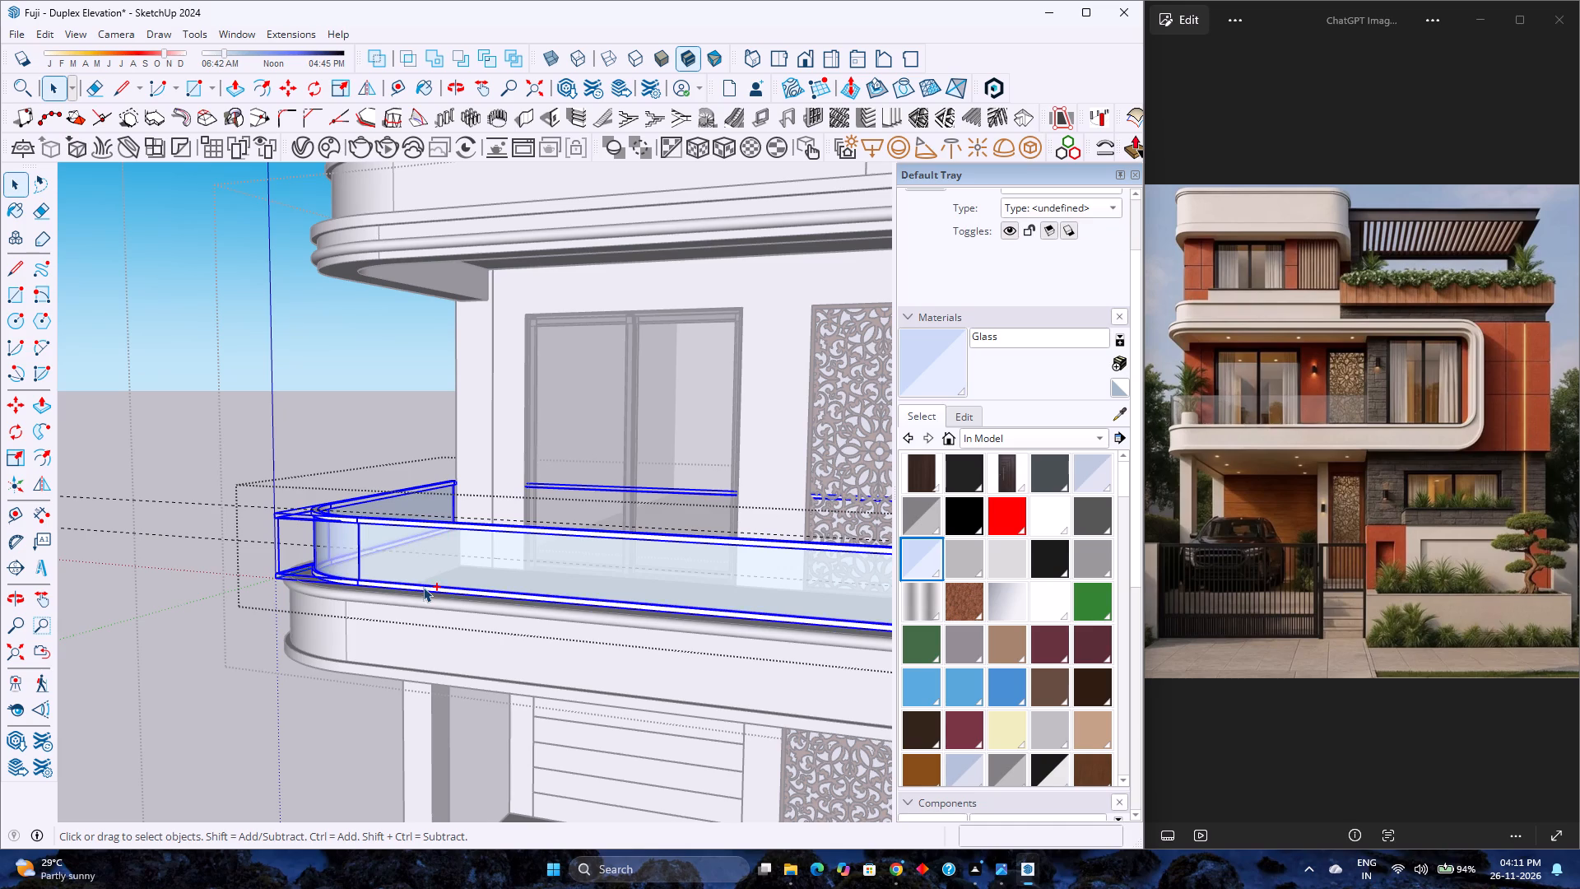
{"action": "scroll", "coordinate": [338, 524], "scroll_direction": "down", "scroll_amount": 8}
{"action": "key", "text": "s"}
{"action": "scroll", "coordinate": [495, 538], "scroll_direction": "up", "scroll_amount": 2}
{"action": "middle_click_drag", "start_coordinate": [494, 538], "coordinate": [480, 590]}
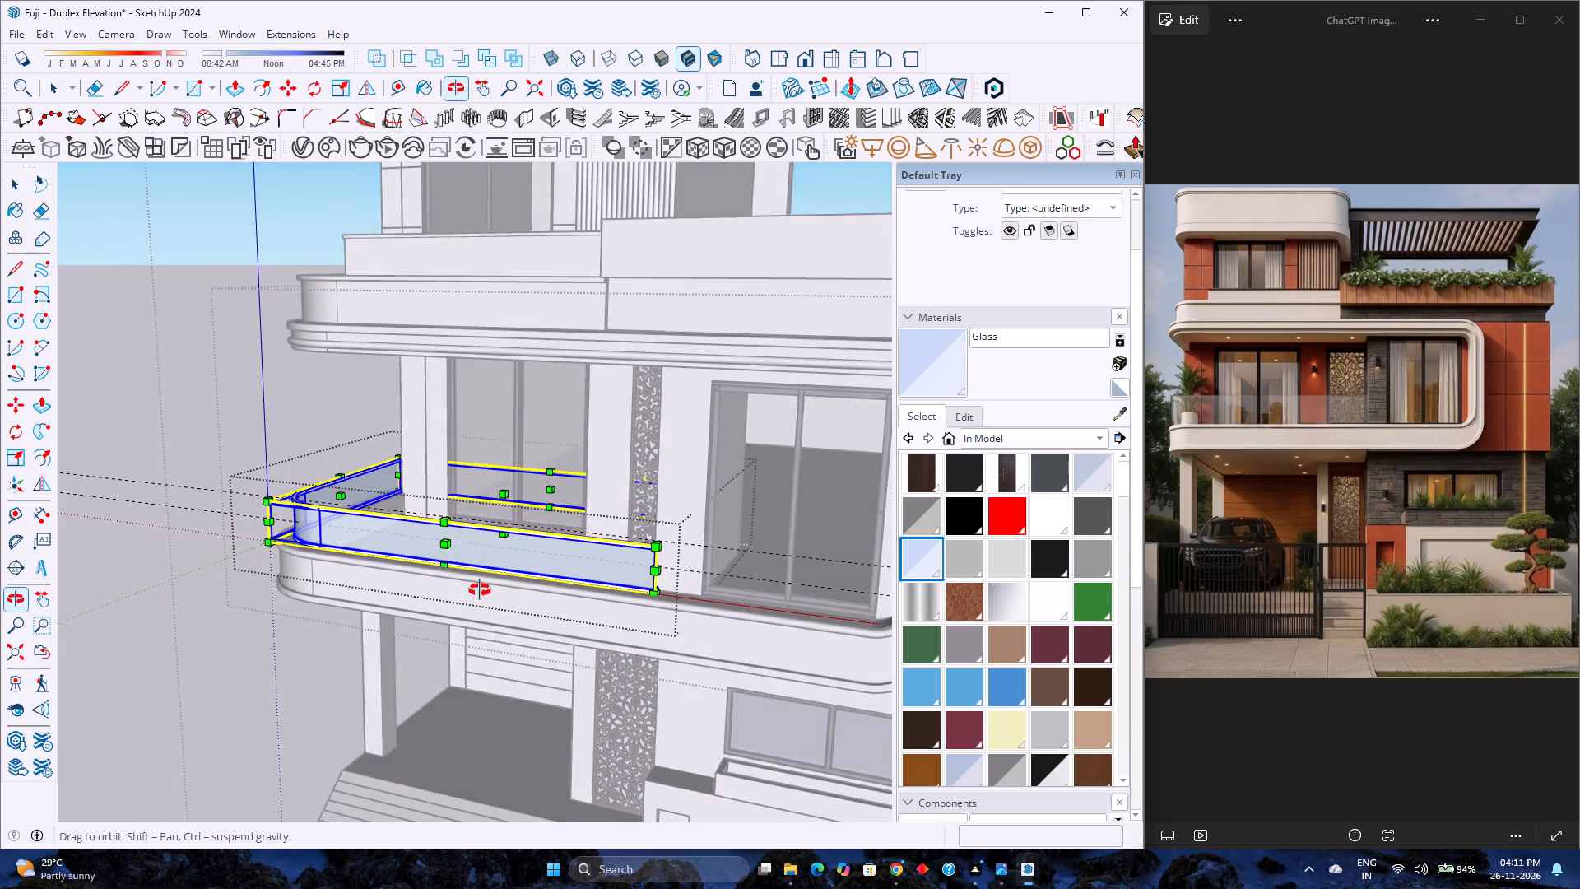
{"action": "middle_click_drag", "start_coordinate": [480, 590], "coordinate": [463, 607]}
{"action": "left_click", "coordinate": [504, 490]}
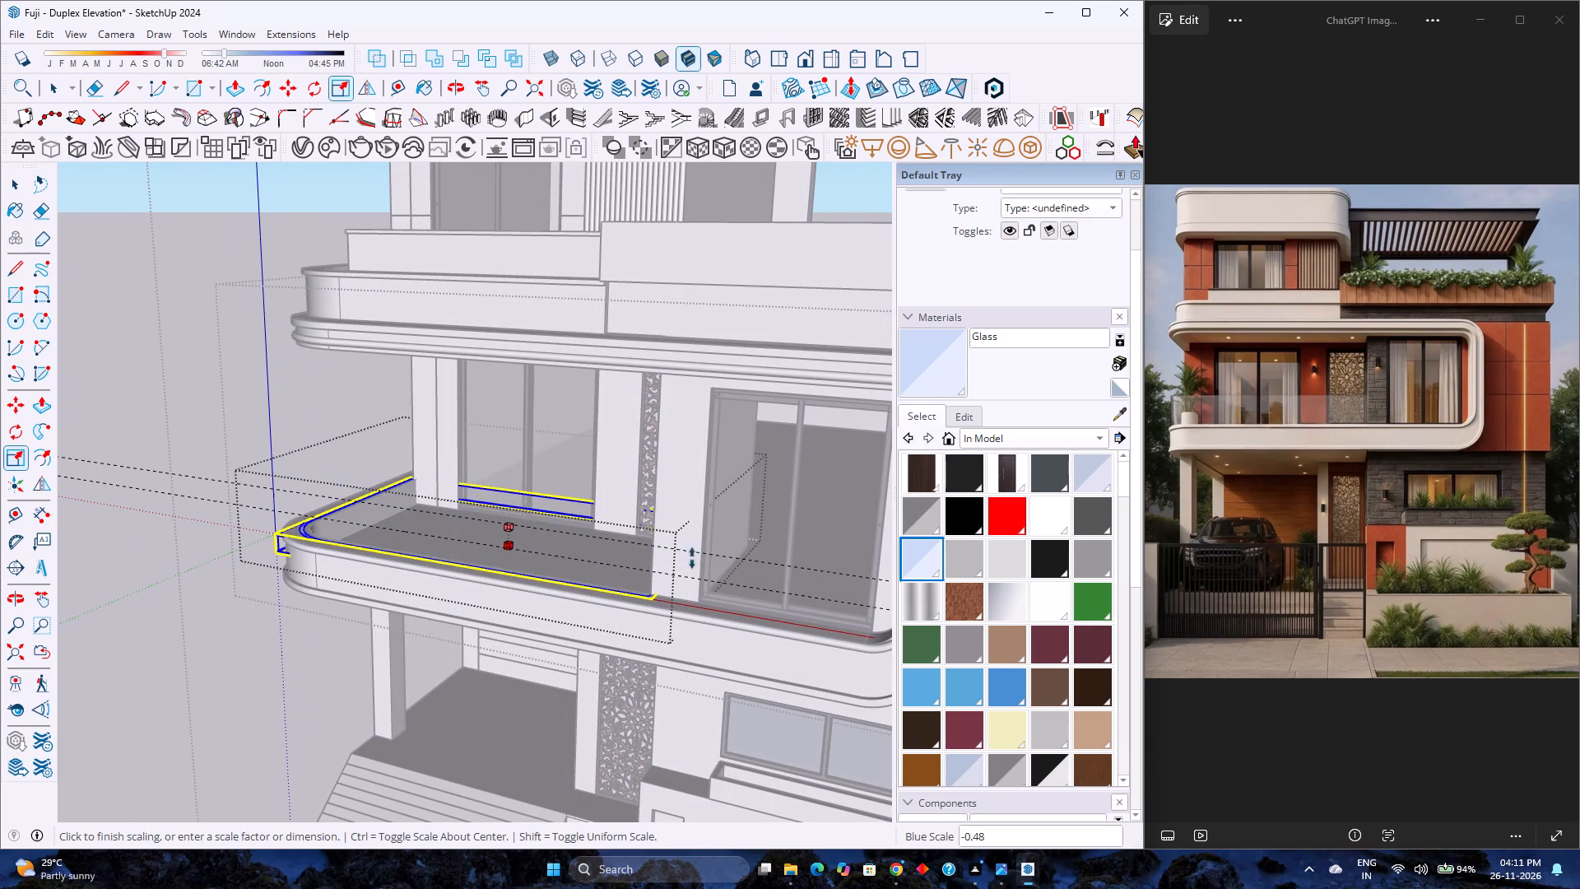
{"action": "left_click", "coordinate": [727, 559]}
{"action": "scroll", "coordinate": [509, 510], "scroll_direction": "down", "scroll_amount": 5}
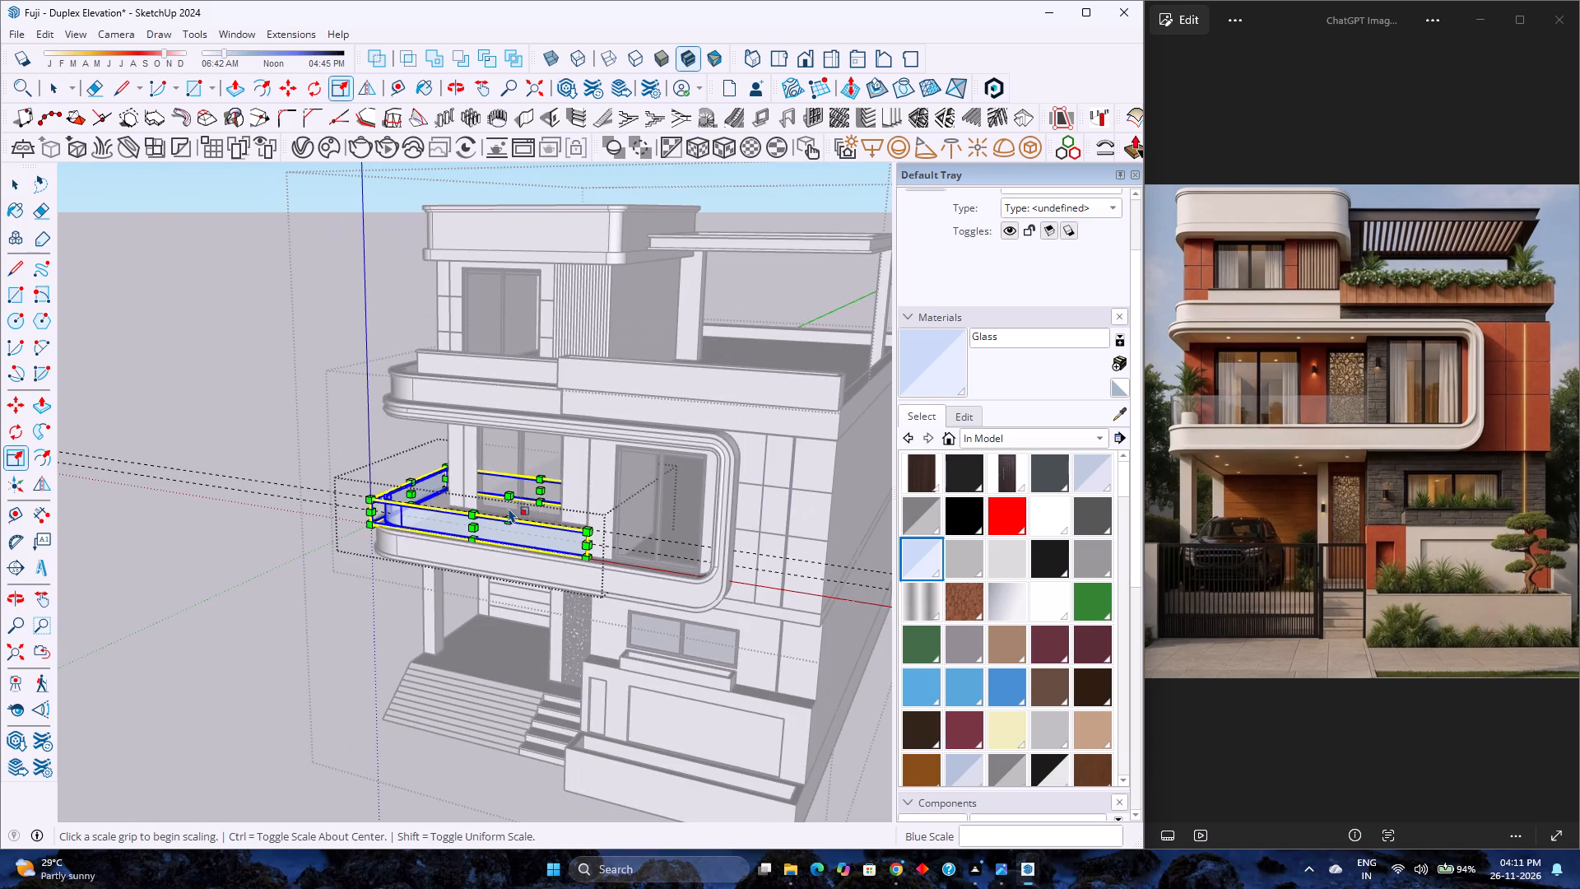
Delete the construction guides running past the balcony railing and leave the railing's group.
{"action": "key", "text": "space"}
{"action": "left_click_drag", "start_coordinate": [240, 513], "coordinate": [191, 427]}
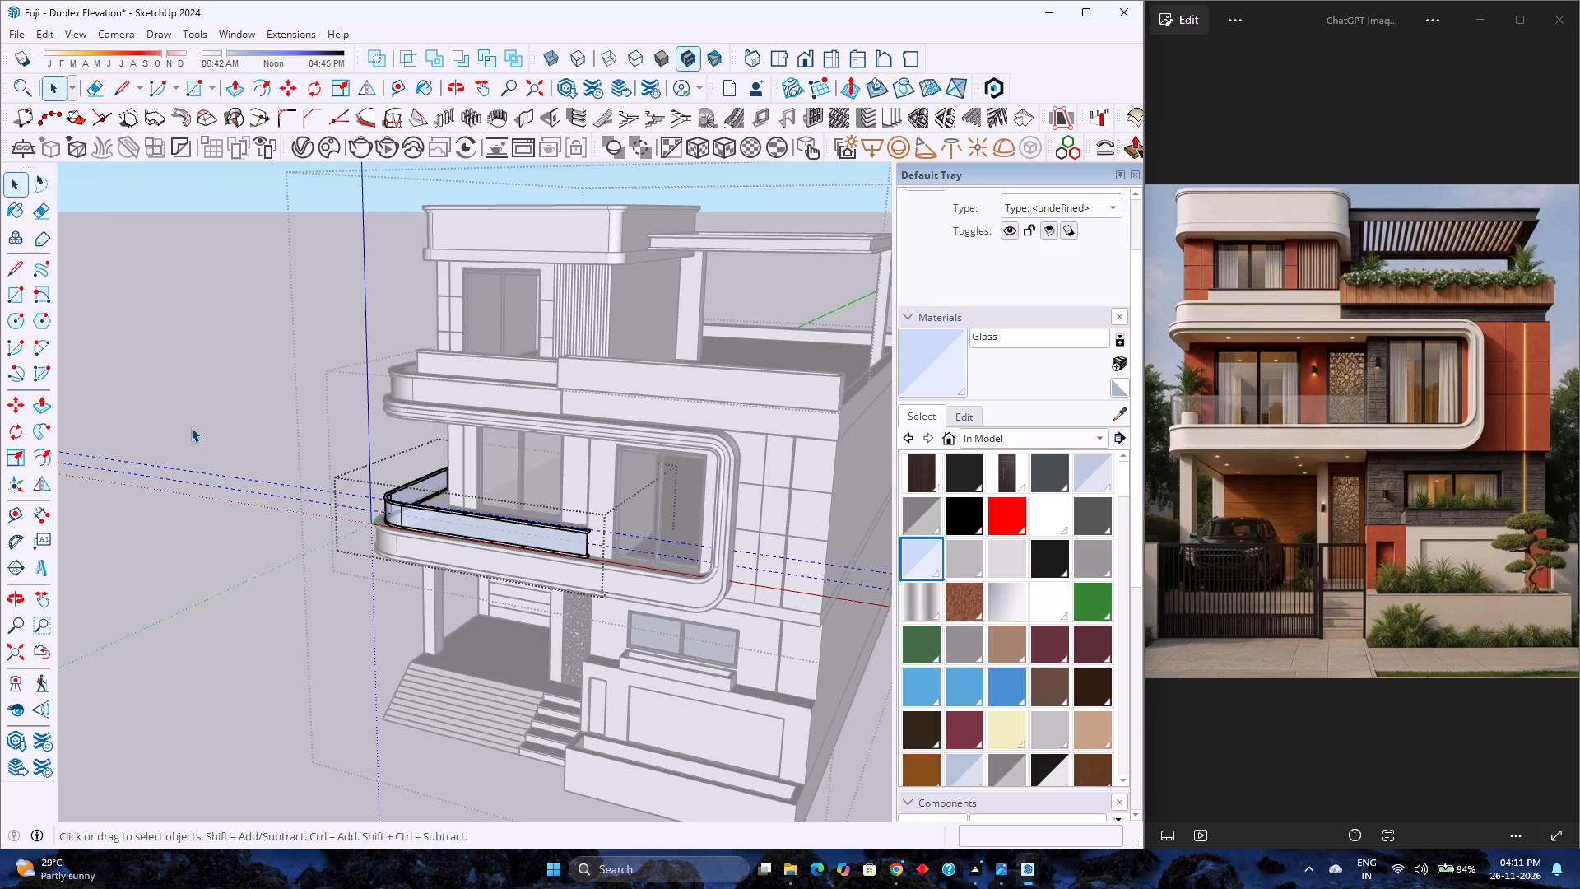
{"action": "key", "text": "Delete"}
{"action": "key", "text": "Escape"}
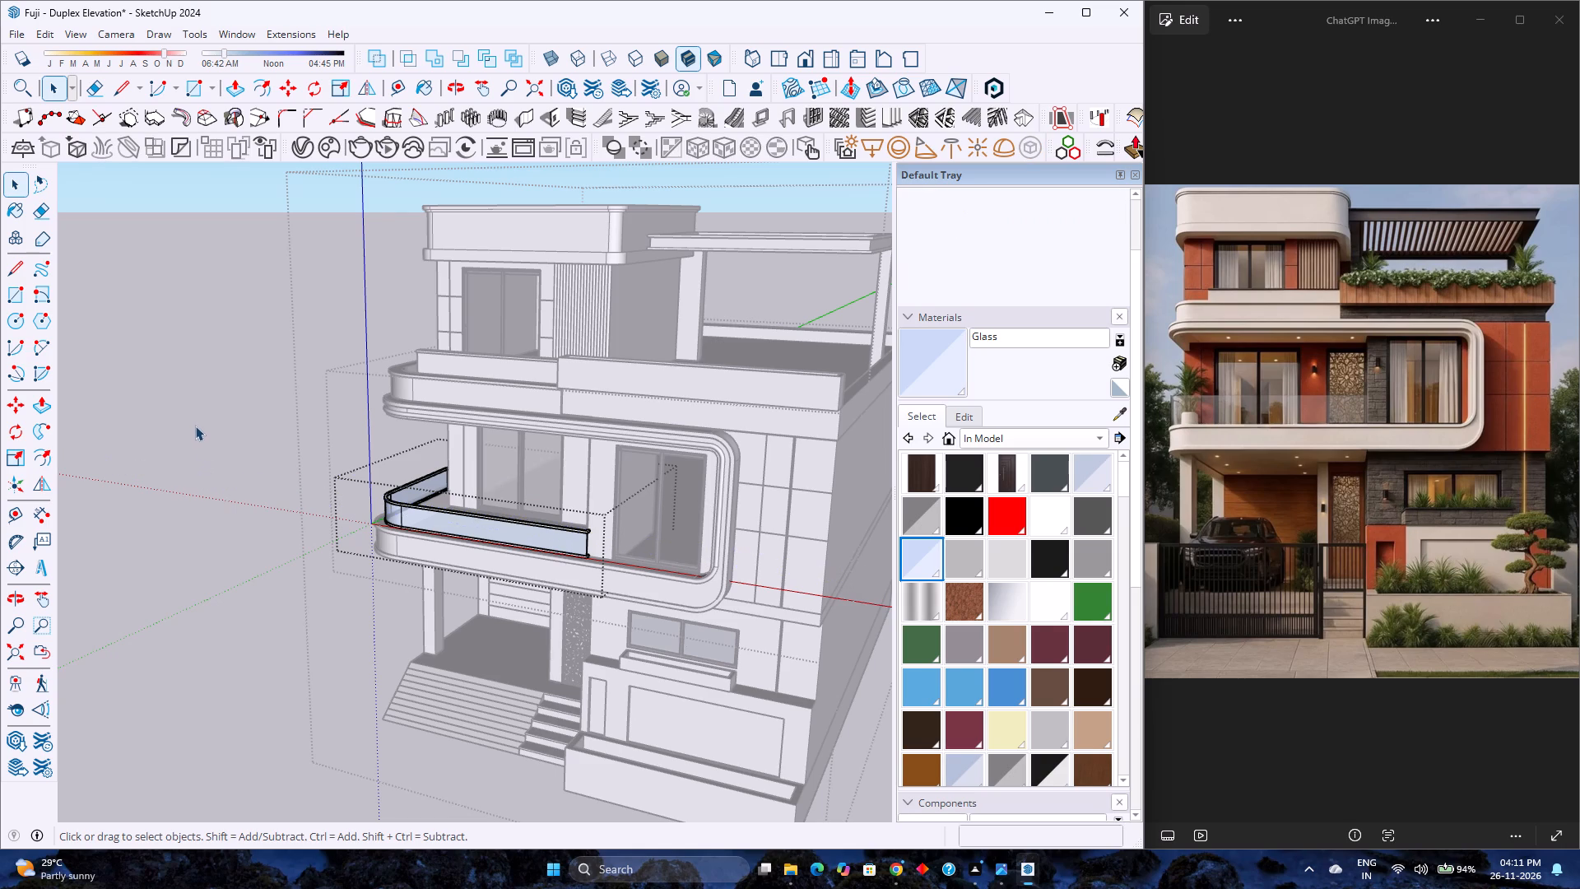
{"action": "left_click", "coordinate": [217, 478]}
Save the duplex model with the whole building framed in the front view.
{"action": "scroll", "coordinate": [217, 478], "scroll_direction": "down", "scroll_amount": 3}
{"action": "middle_click_drag", "start_coordinate": [430, 542], "coordinate": [635, 499]}
{"action": "scroll", "coordinate": [606, 482], "scroll_direction": "down", "scroll_amount": 4}
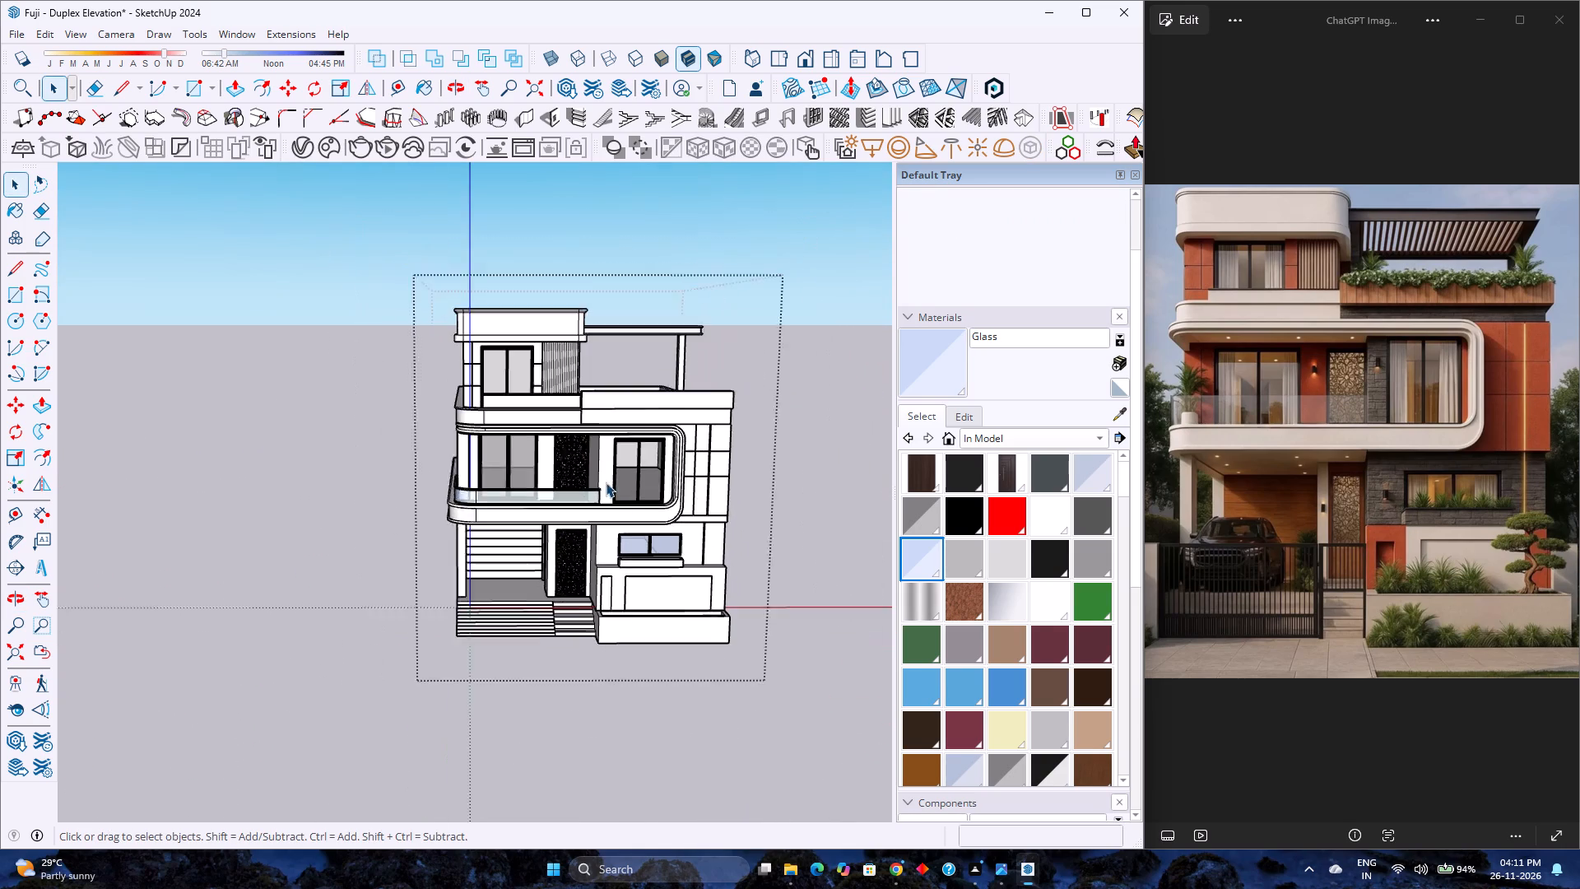
{"action": "key", "text": "ctrl+s"}
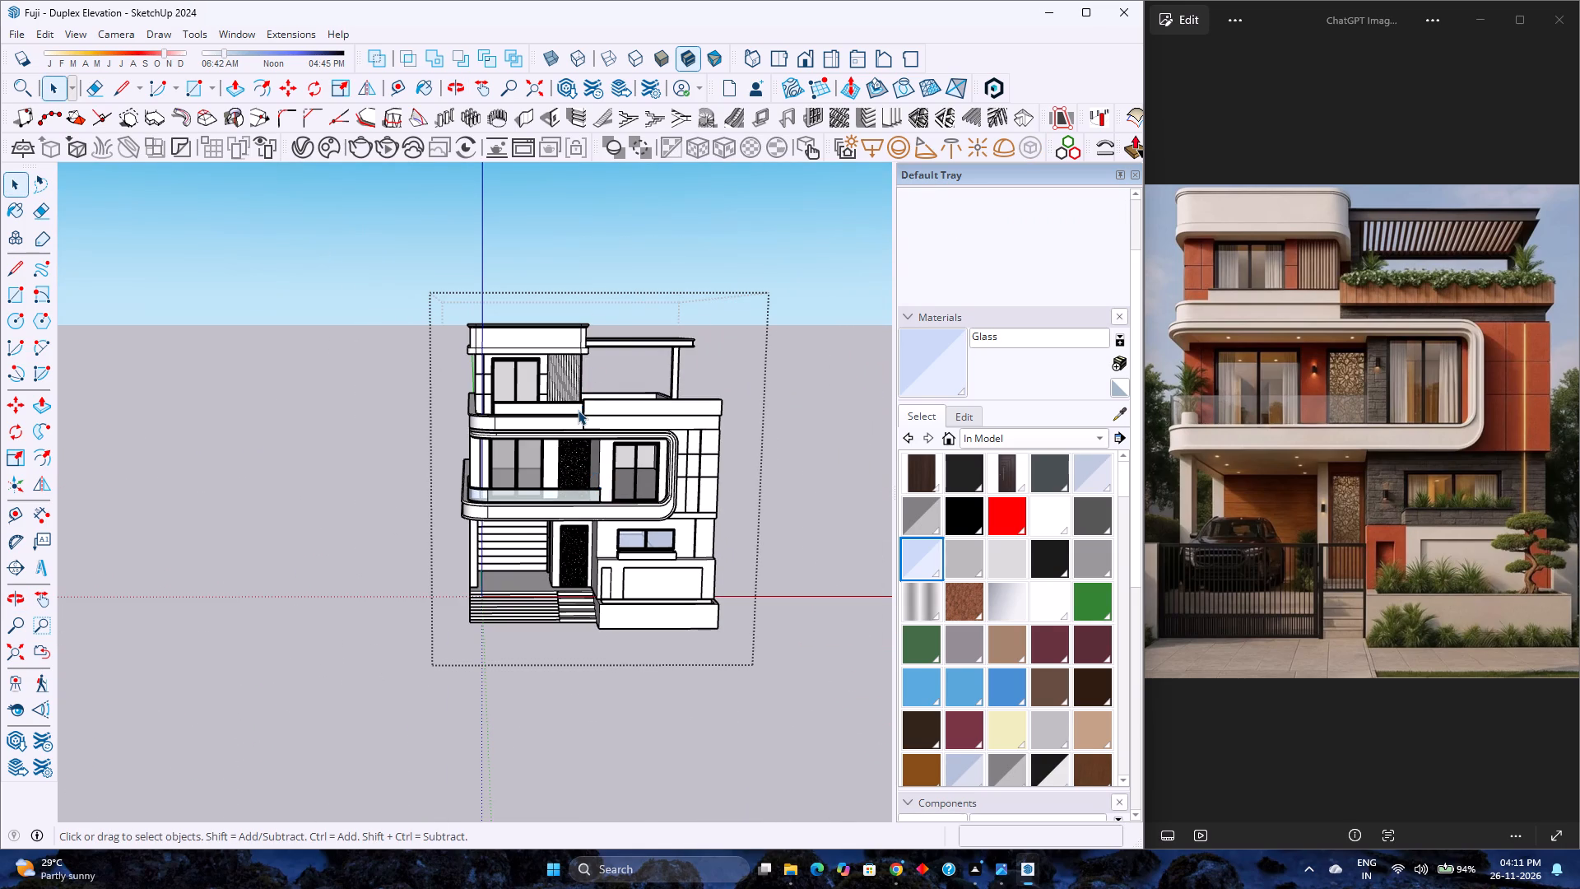
{"action": "scroll", "coordinate": [579, 505], "scroll_direction": "down", "scroll_amount": 3}
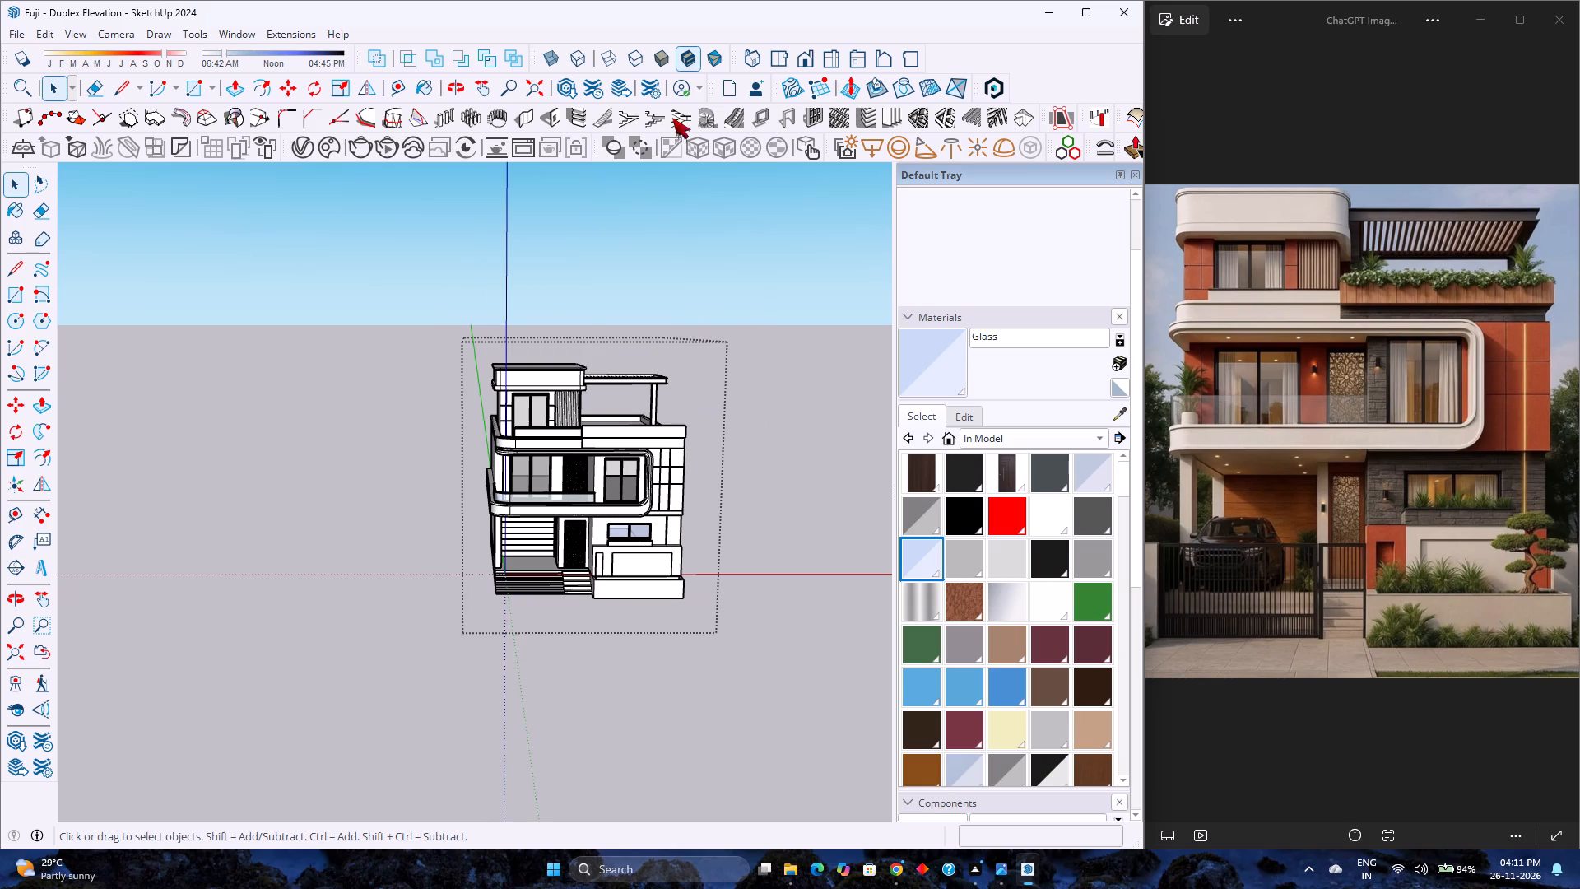
{"action": "left_click", "coordinate": [802, 71]}
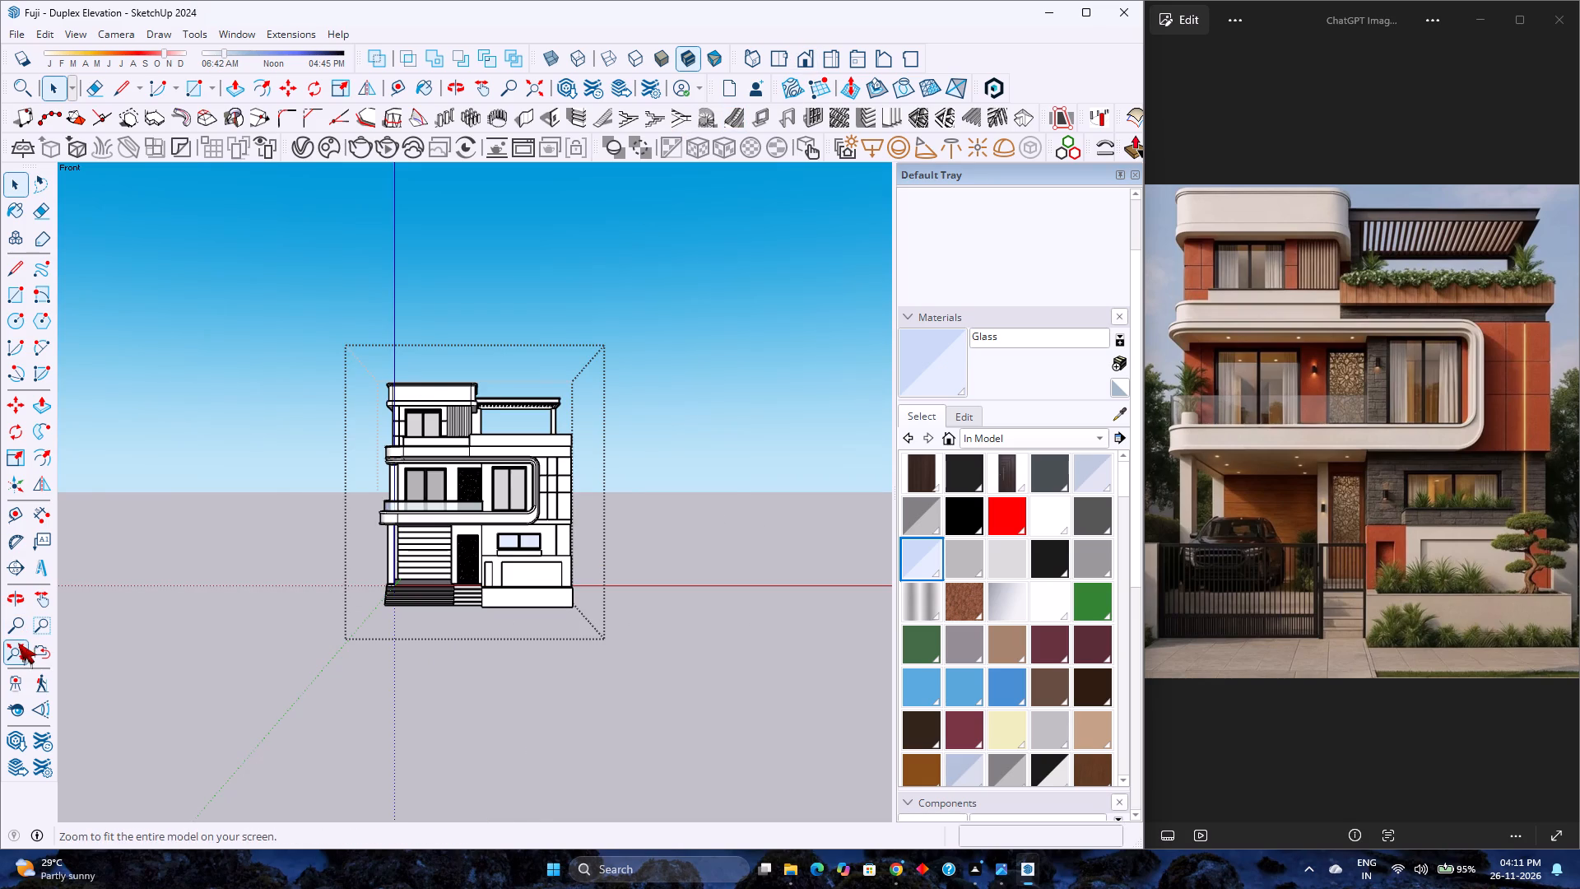
{"action": "left_click", "coordinate": [18, 643]}
{"action": "key", "text": "ctrl+s"}
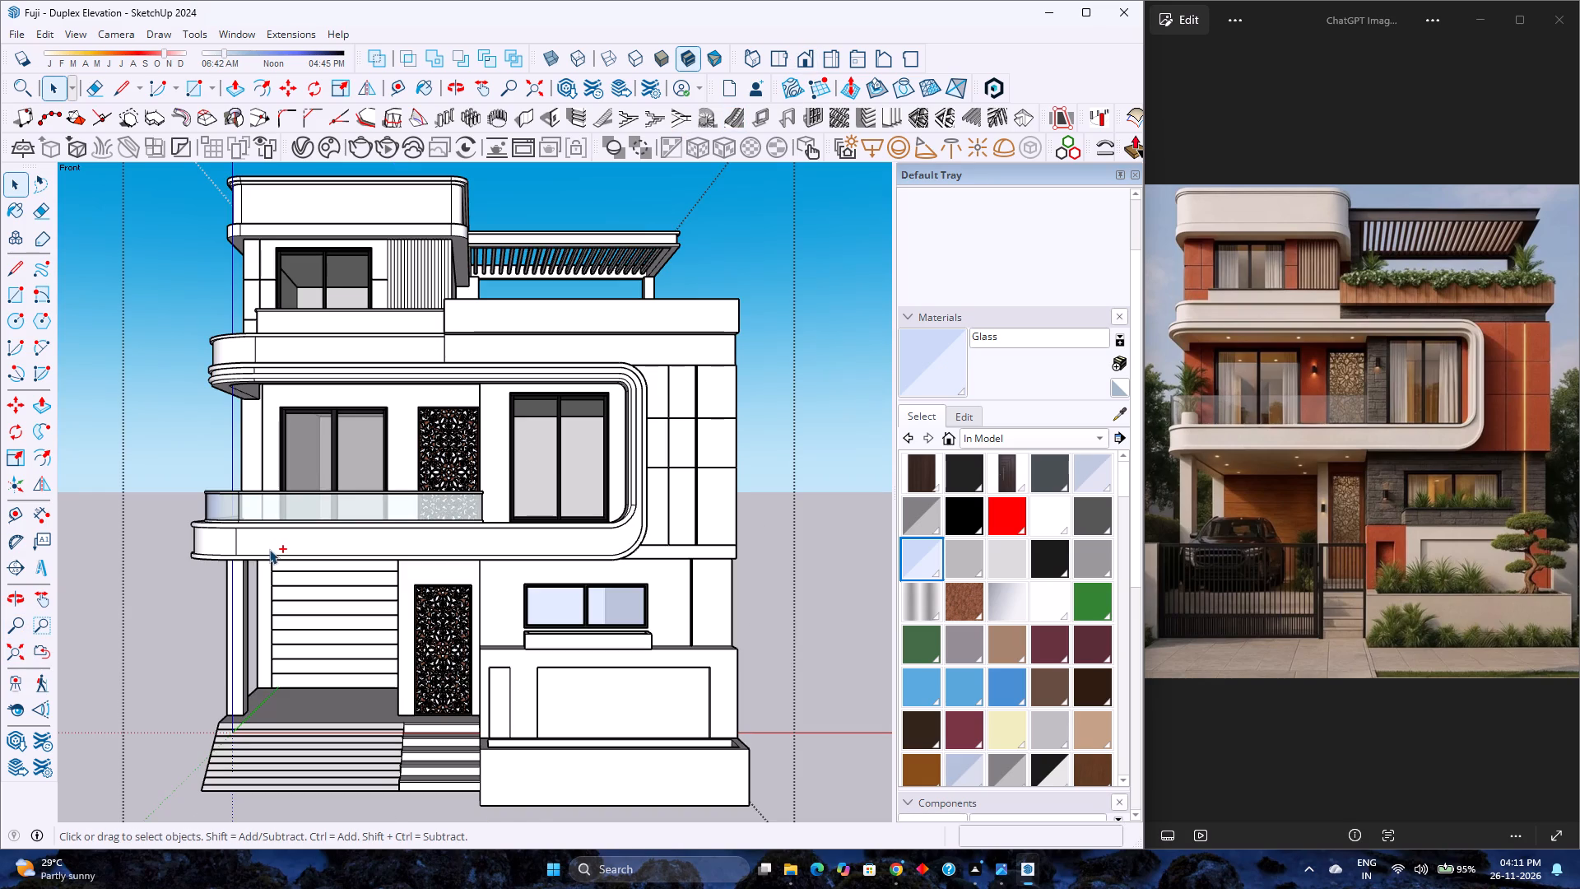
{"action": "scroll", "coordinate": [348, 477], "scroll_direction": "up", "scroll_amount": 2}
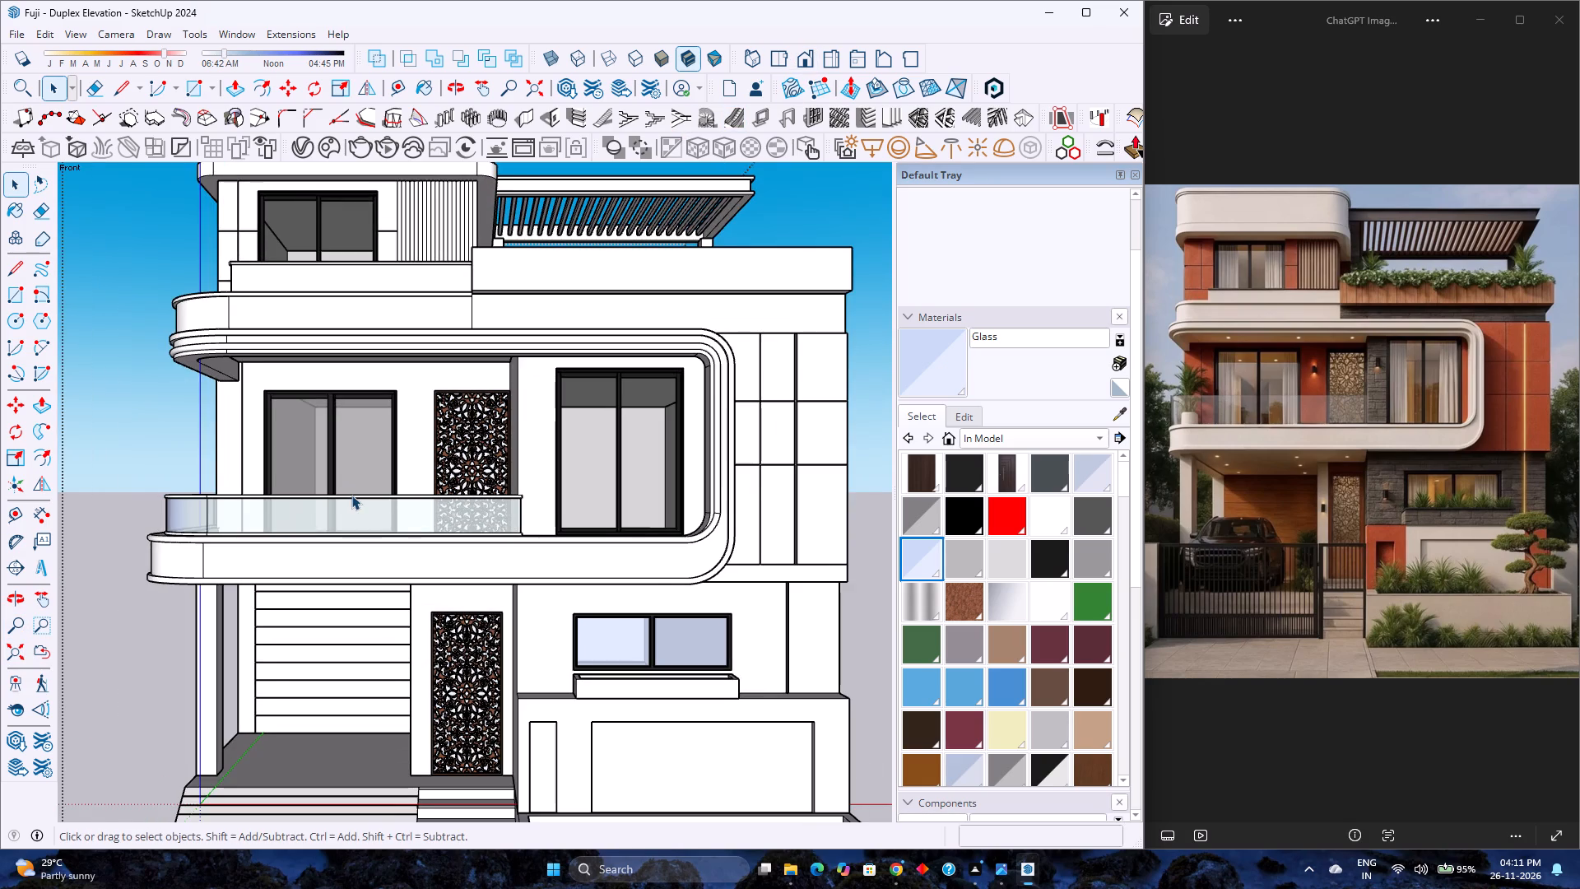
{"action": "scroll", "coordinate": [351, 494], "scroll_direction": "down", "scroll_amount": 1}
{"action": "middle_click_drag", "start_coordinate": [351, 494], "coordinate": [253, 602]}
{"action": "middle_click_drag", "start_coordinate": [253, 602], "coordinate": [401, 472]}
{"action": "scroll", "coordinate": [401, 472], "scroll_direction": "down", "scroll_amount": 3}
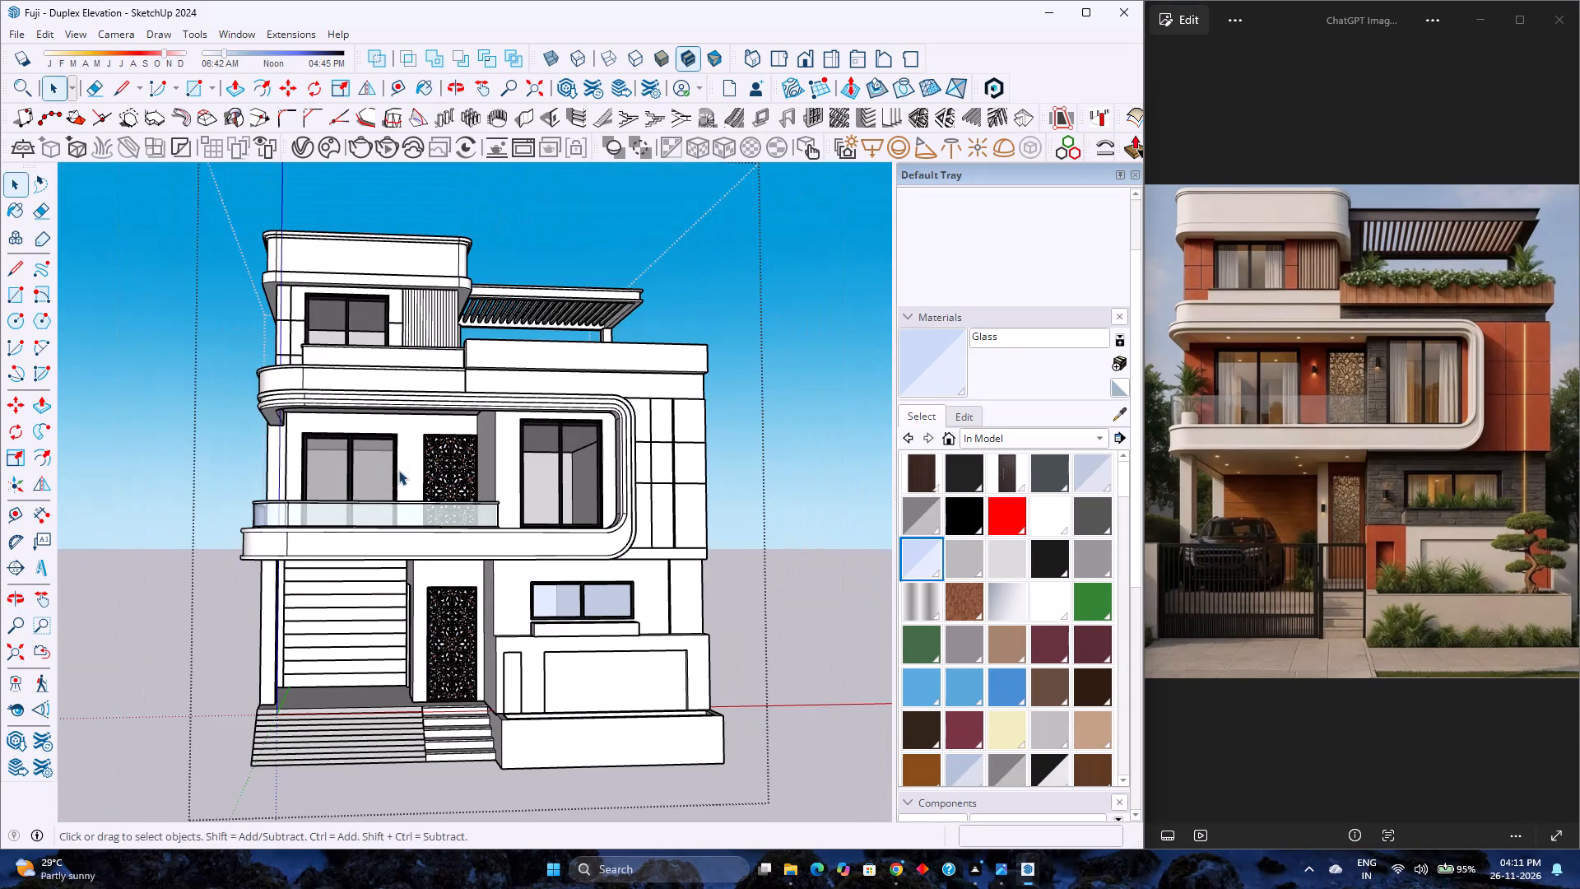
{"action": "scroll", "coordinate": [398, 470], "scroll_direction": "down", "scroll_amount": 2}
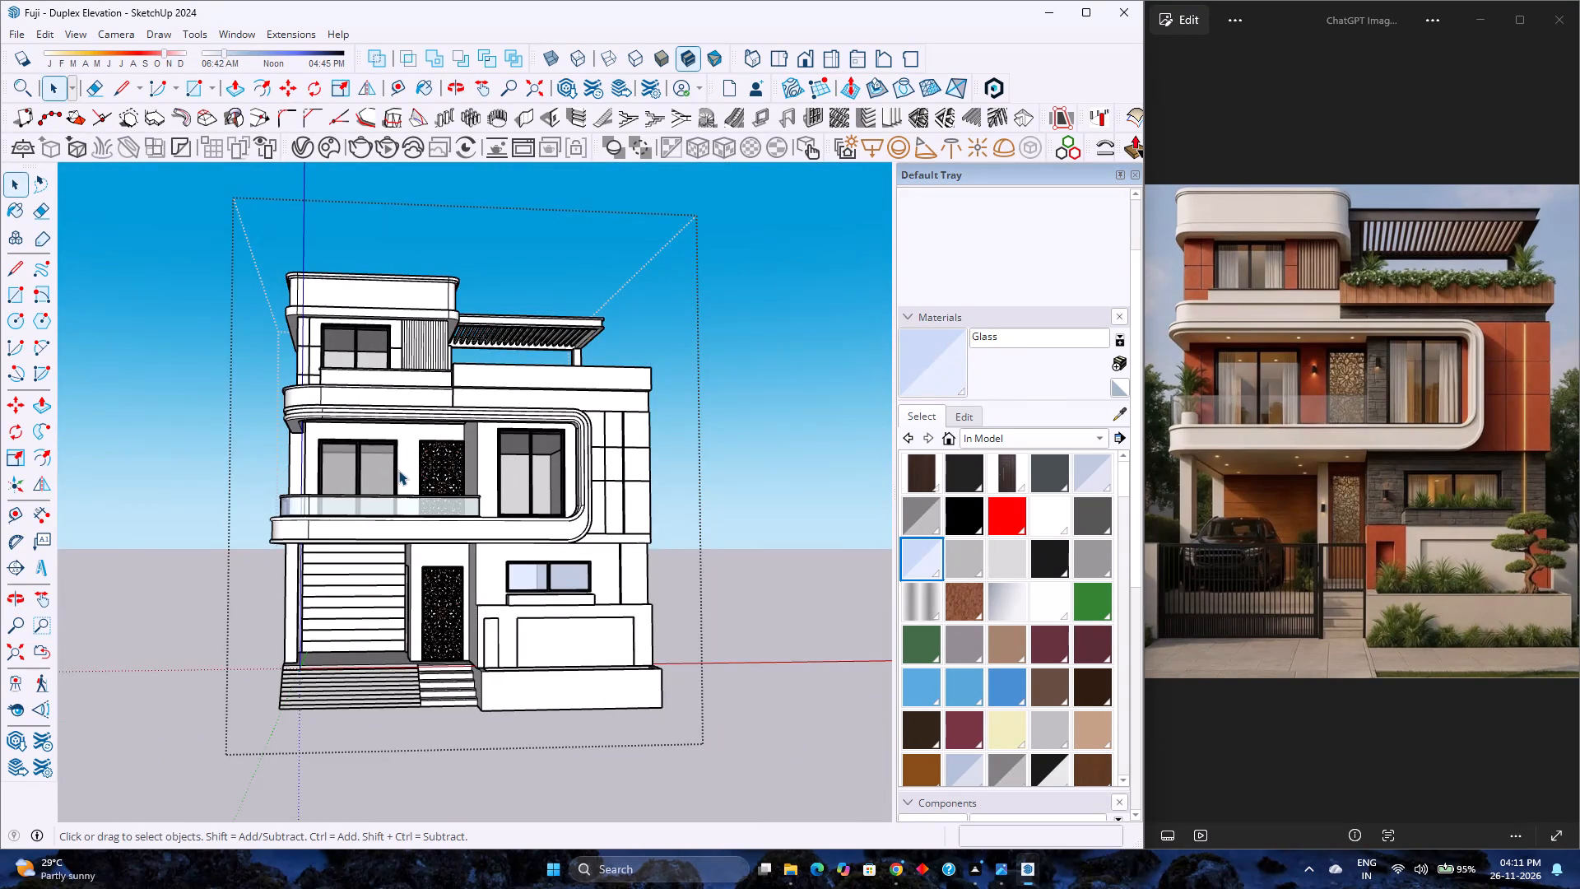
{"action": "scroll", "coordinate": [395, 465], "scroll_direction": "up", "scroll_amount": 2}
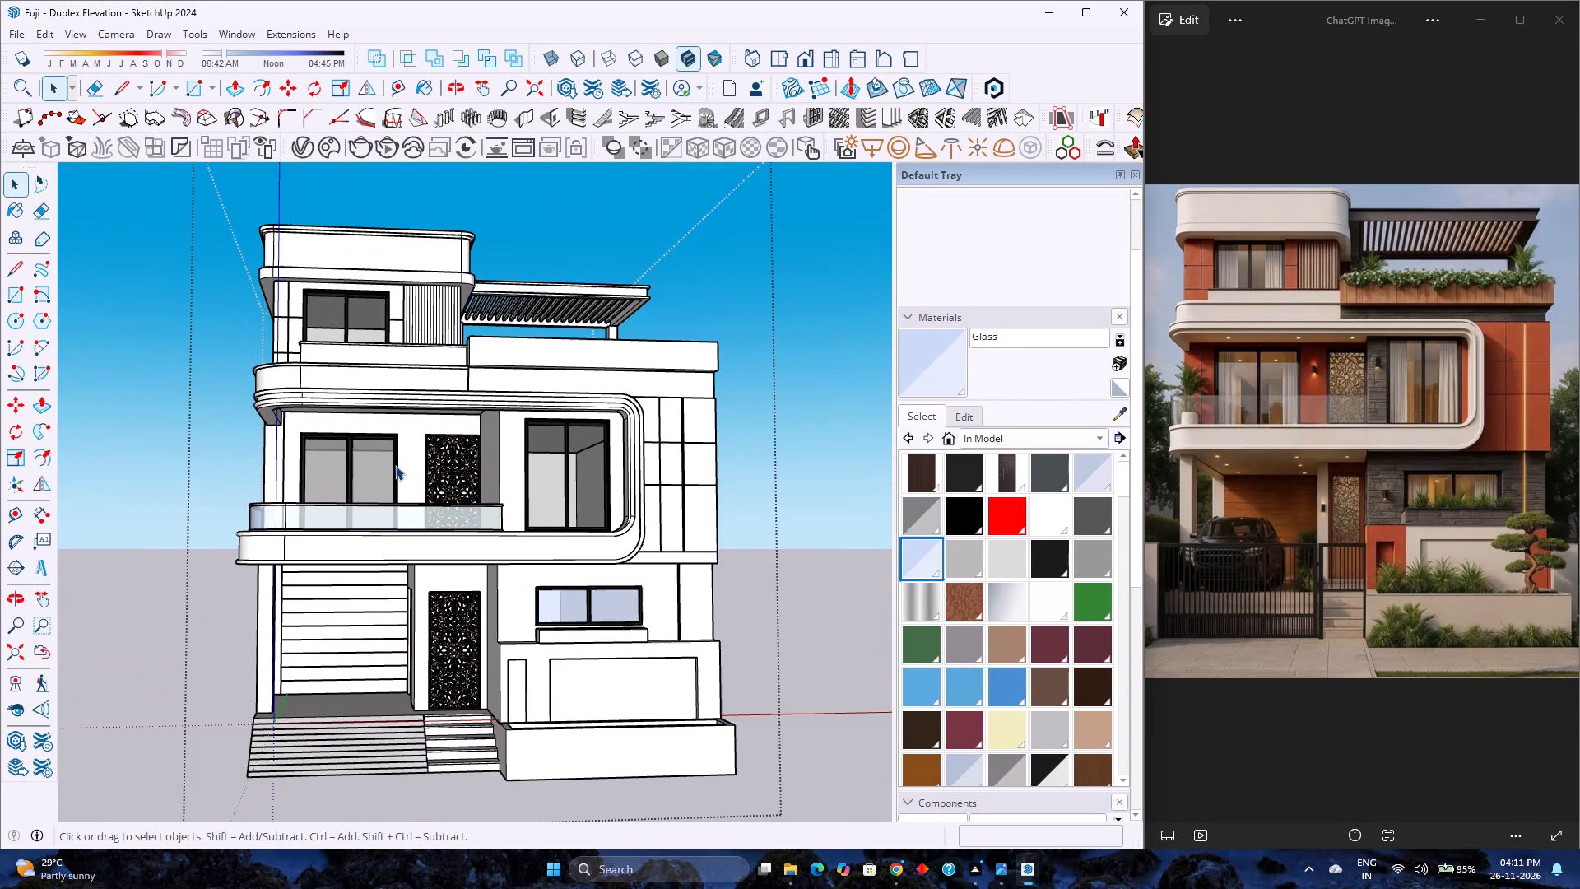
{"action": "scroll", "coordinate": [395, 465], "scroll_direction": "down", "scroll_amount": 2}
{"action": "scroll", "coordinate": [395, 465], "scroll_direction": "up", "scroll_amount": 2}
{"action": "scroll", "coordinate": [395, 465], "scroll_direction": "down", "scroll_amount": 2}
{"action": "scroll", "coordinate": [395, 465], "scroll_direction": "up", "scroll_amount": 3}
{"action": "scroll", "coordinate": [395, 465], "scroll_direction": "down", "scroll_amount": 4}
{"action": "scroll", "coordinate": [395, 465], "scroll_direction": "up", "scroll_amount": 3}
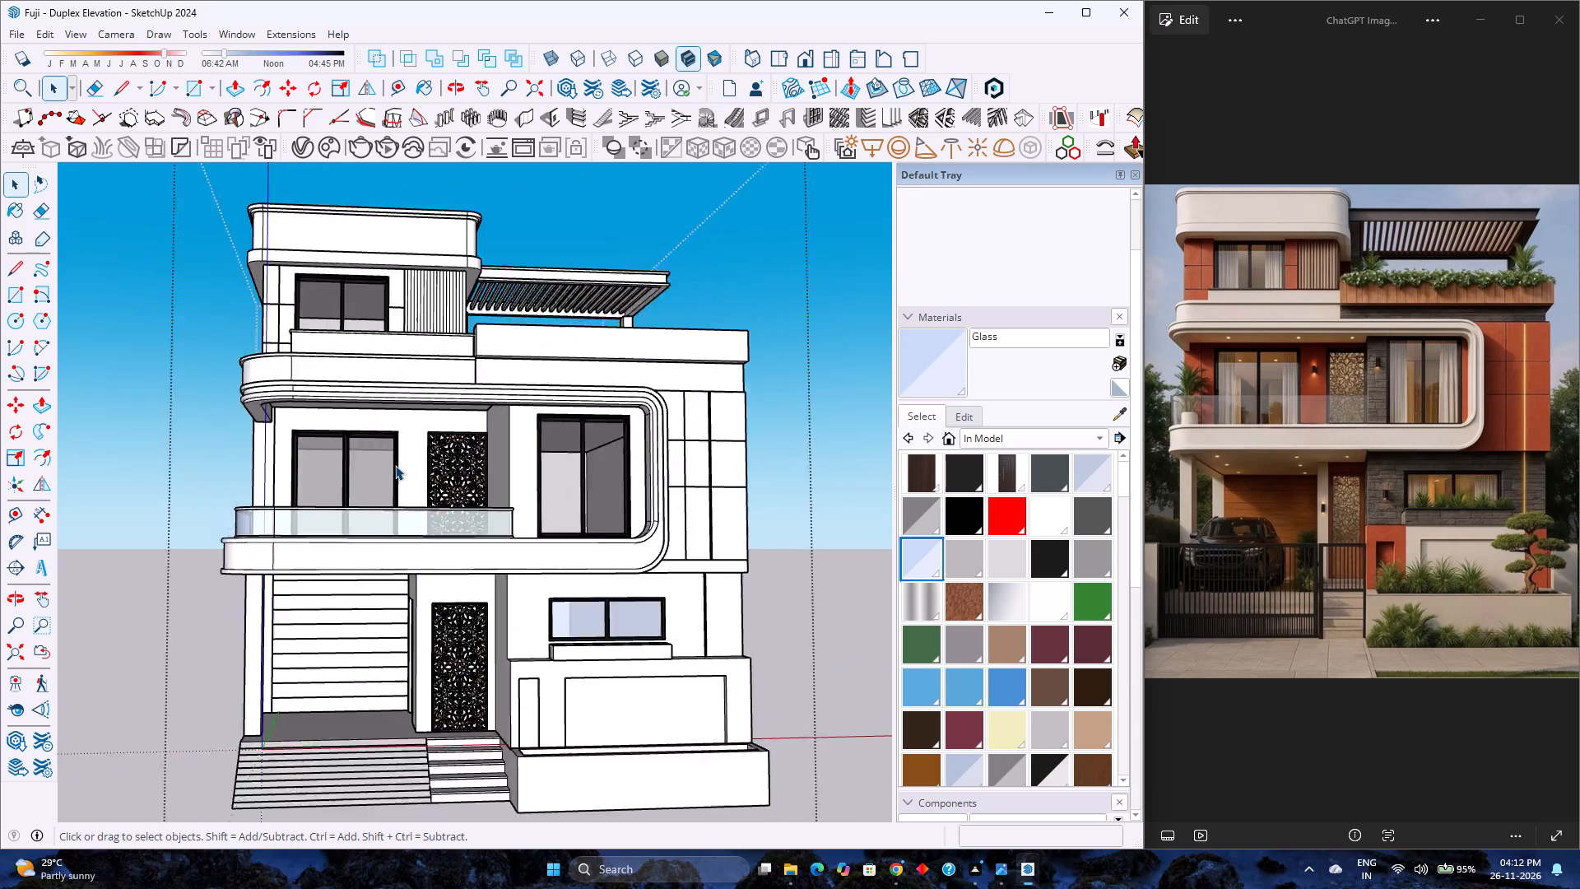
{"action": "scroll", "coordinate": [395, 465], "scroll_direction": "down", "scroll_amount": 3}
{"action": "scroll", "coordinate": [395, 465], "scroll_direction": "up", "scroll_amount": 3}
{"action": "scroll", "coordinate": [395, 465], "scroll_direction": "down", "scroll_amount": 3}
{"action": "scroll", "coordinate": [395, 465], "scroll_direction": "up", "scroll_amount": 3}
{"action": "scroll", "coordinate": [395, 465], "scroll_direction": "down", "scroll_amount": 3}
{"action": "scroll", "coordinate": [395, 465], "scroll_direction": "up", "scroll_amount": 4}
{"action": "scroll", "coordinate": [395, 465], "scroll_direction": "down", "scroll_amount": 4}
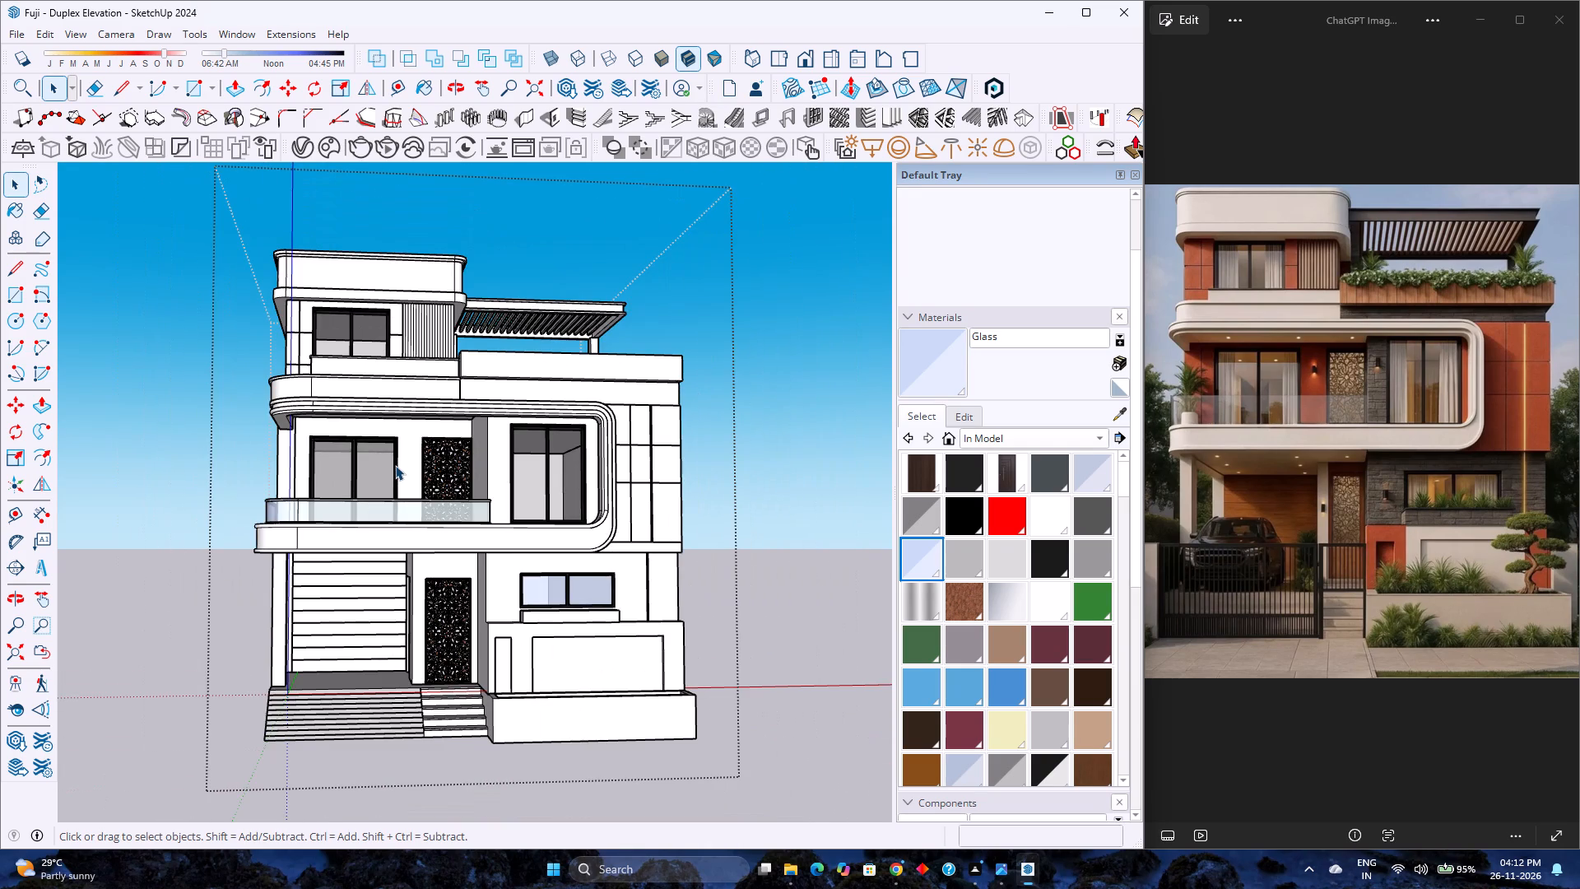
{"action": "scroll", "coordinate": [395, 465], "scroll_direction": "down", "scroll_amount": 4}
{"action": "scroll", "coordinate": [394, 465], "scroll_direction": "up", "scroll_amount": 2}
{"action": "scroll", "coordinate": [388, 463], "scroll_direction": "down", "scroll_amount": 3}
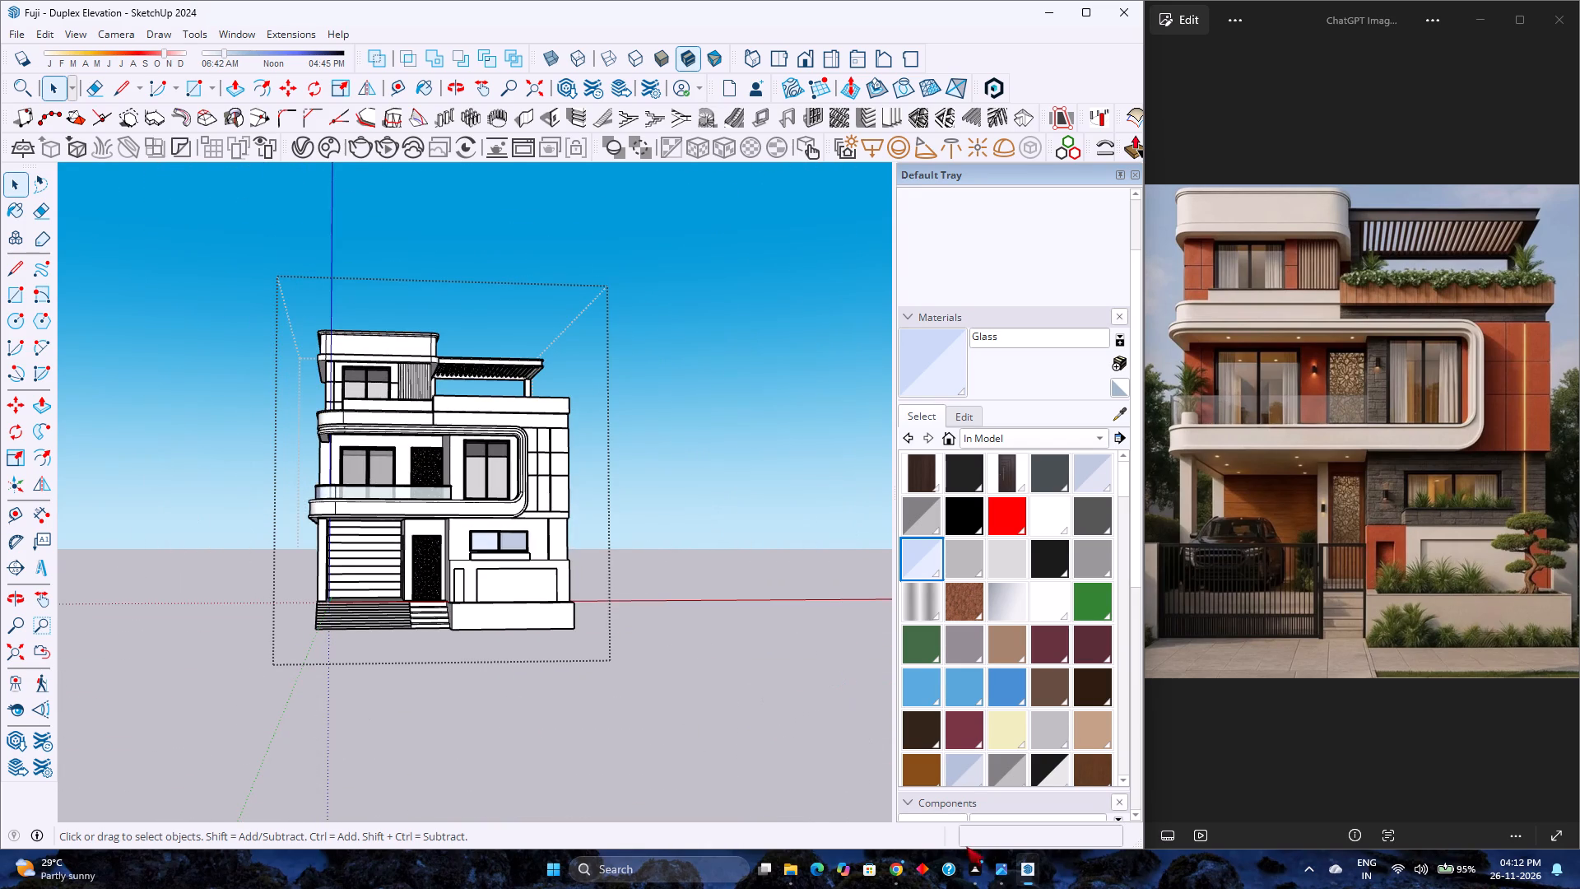
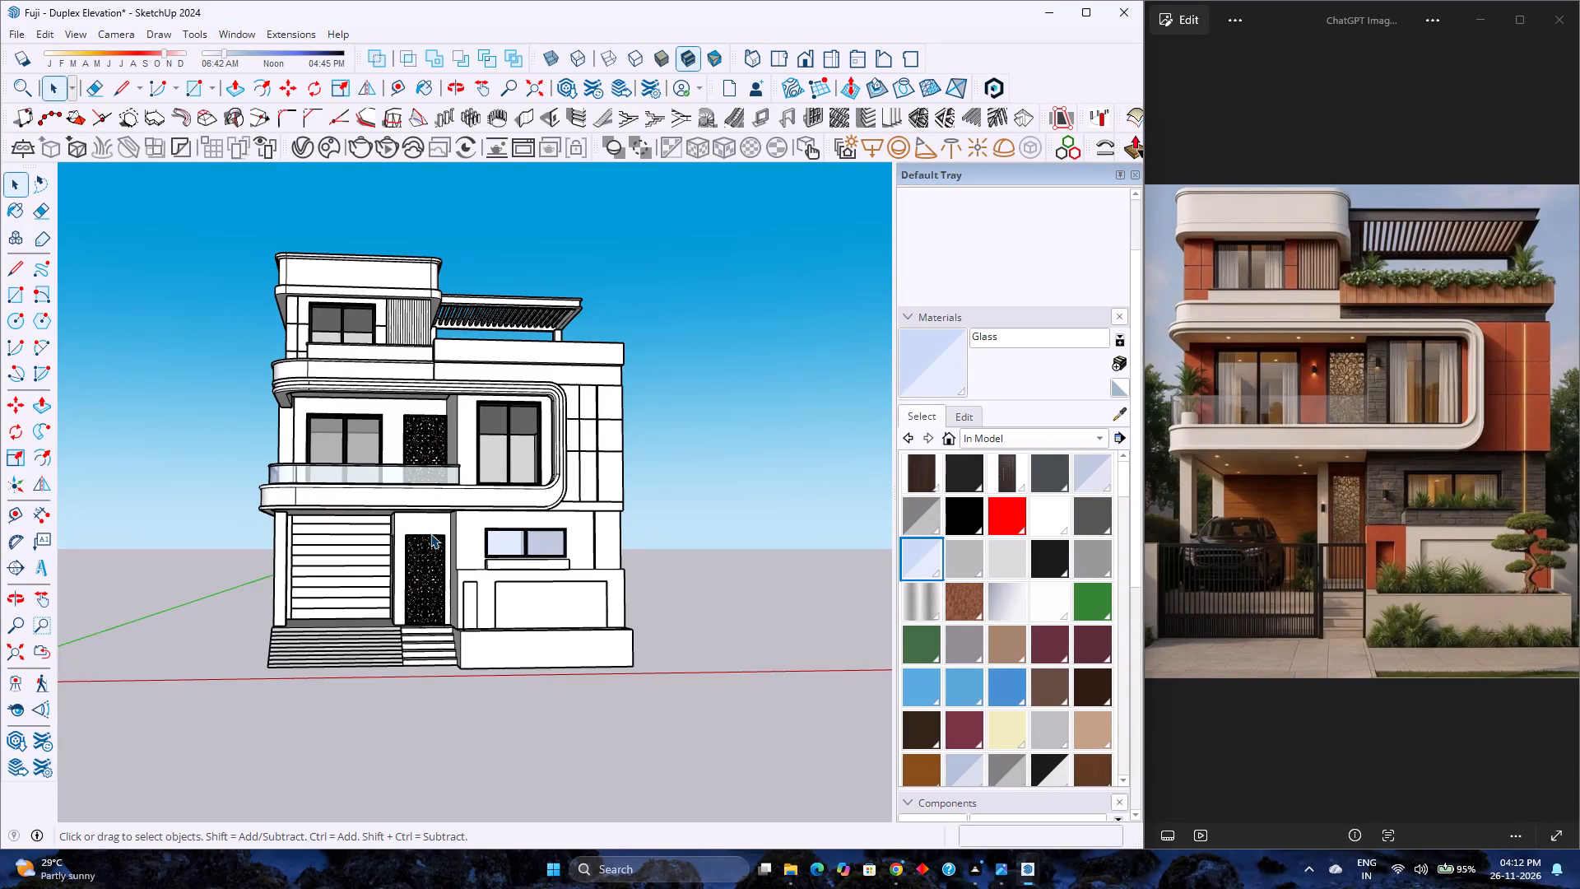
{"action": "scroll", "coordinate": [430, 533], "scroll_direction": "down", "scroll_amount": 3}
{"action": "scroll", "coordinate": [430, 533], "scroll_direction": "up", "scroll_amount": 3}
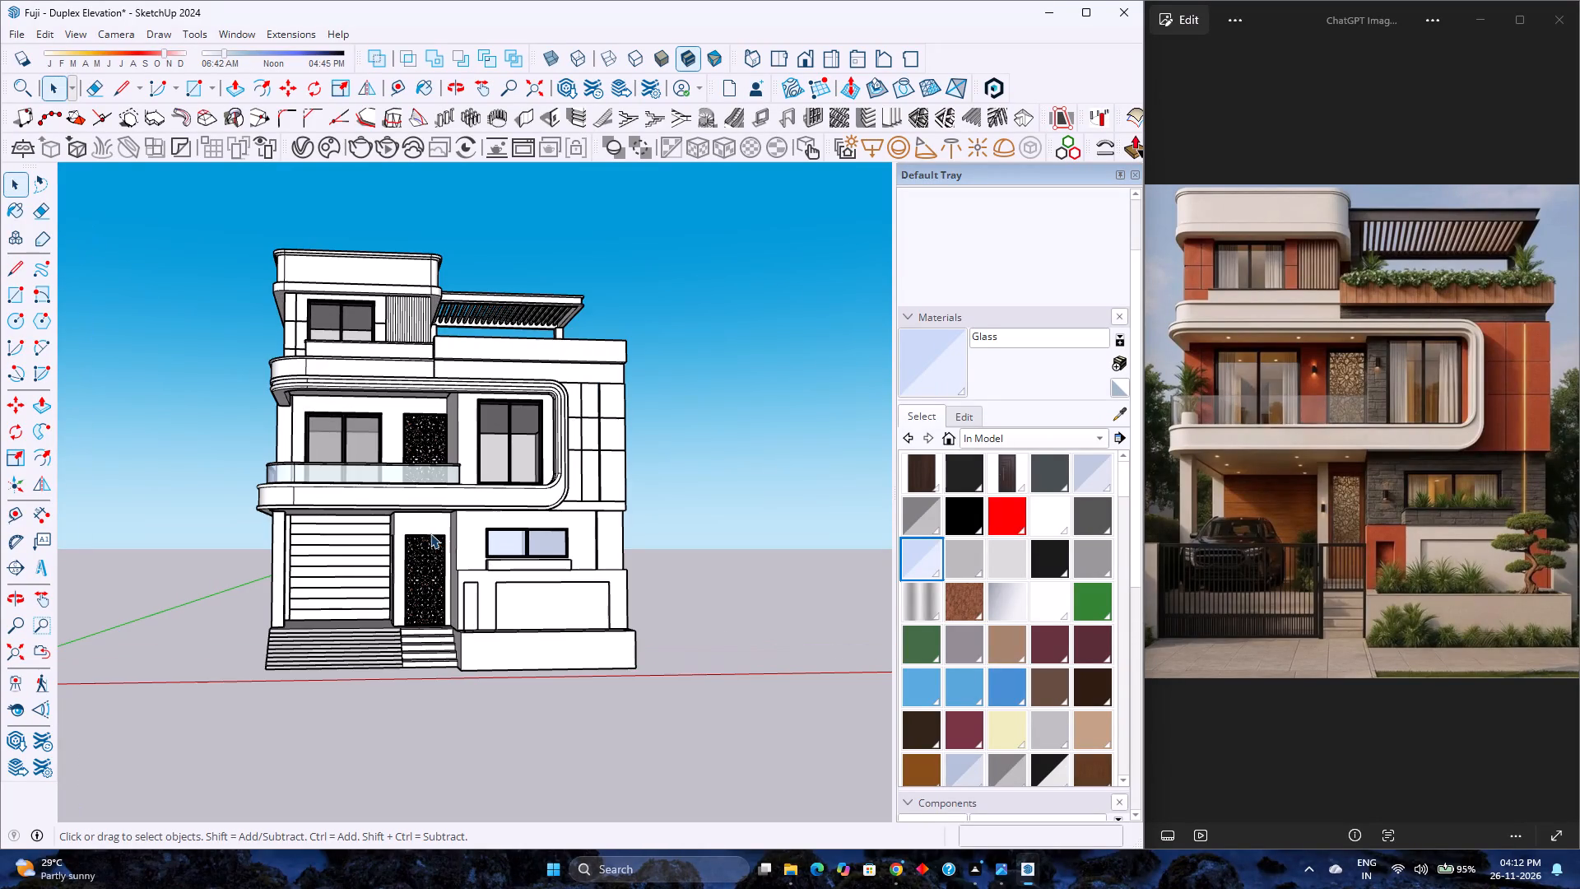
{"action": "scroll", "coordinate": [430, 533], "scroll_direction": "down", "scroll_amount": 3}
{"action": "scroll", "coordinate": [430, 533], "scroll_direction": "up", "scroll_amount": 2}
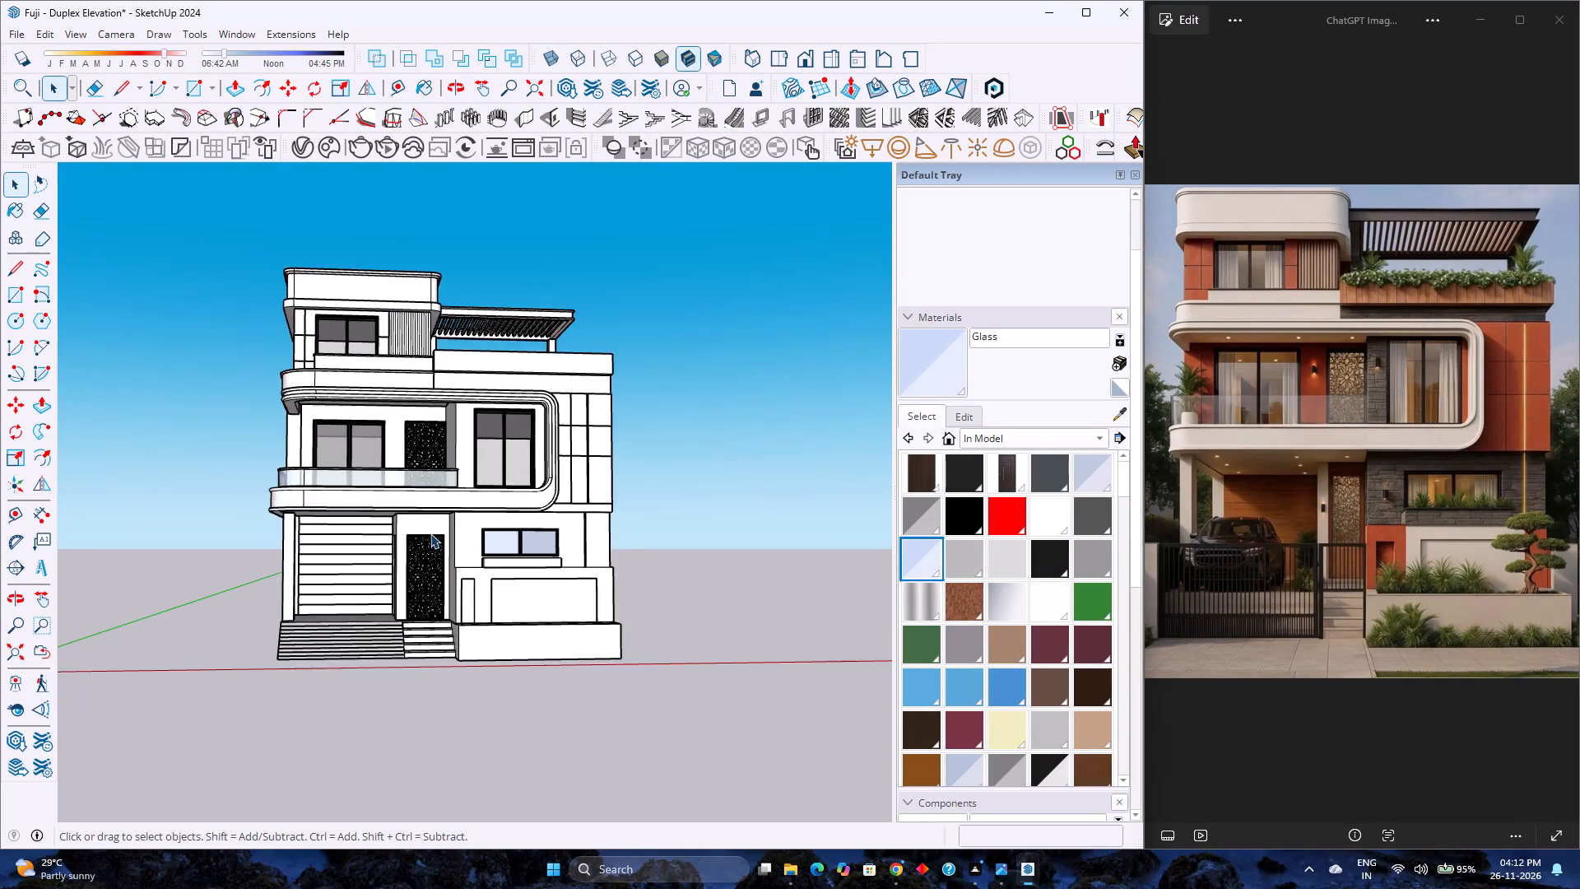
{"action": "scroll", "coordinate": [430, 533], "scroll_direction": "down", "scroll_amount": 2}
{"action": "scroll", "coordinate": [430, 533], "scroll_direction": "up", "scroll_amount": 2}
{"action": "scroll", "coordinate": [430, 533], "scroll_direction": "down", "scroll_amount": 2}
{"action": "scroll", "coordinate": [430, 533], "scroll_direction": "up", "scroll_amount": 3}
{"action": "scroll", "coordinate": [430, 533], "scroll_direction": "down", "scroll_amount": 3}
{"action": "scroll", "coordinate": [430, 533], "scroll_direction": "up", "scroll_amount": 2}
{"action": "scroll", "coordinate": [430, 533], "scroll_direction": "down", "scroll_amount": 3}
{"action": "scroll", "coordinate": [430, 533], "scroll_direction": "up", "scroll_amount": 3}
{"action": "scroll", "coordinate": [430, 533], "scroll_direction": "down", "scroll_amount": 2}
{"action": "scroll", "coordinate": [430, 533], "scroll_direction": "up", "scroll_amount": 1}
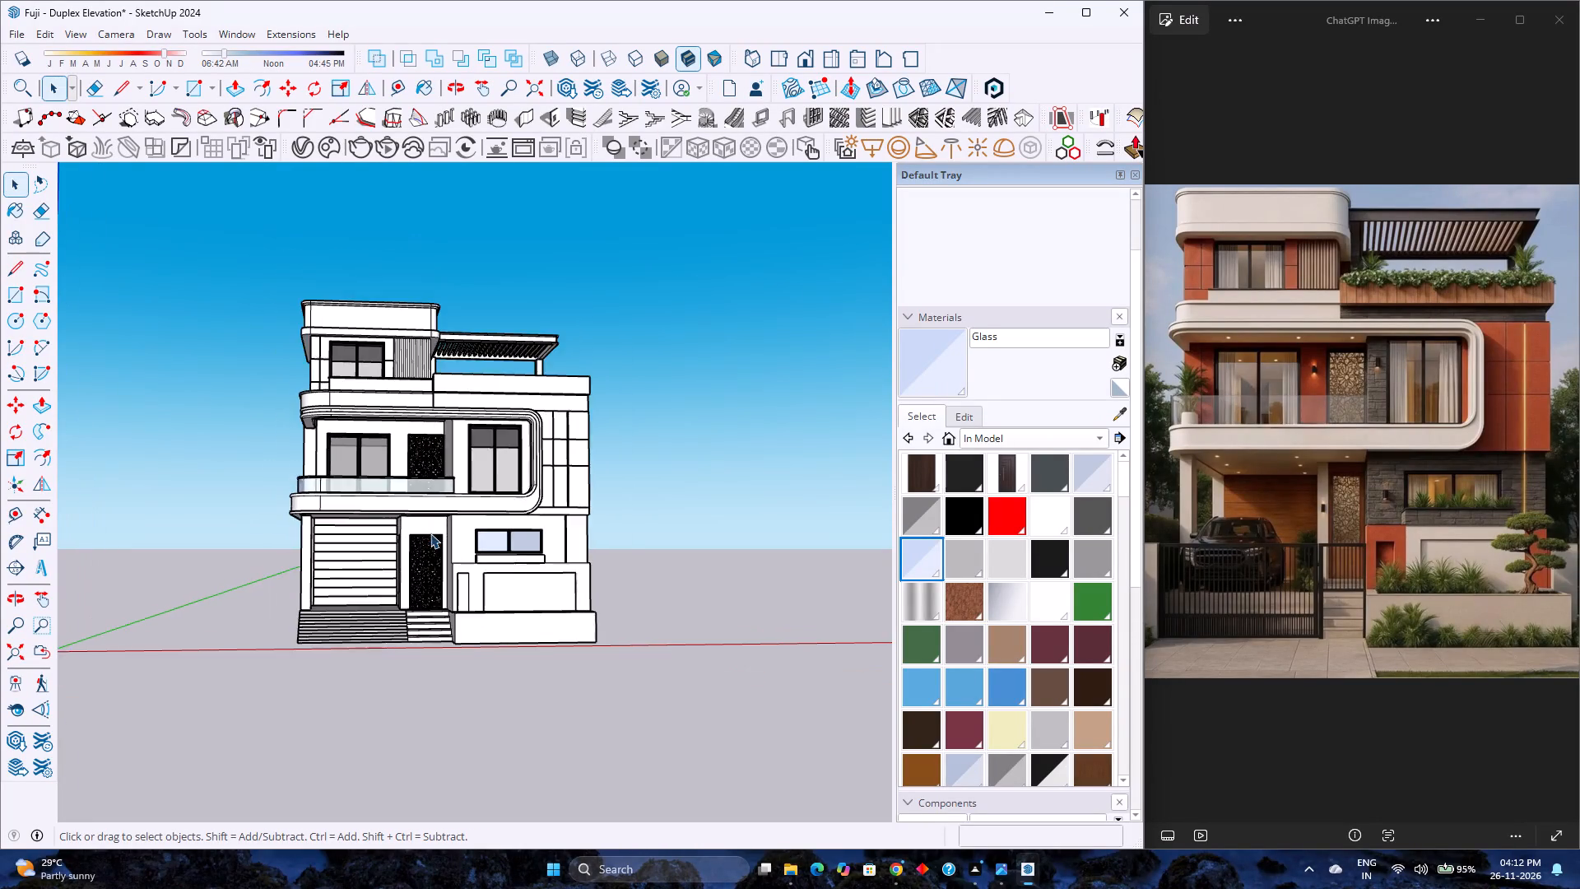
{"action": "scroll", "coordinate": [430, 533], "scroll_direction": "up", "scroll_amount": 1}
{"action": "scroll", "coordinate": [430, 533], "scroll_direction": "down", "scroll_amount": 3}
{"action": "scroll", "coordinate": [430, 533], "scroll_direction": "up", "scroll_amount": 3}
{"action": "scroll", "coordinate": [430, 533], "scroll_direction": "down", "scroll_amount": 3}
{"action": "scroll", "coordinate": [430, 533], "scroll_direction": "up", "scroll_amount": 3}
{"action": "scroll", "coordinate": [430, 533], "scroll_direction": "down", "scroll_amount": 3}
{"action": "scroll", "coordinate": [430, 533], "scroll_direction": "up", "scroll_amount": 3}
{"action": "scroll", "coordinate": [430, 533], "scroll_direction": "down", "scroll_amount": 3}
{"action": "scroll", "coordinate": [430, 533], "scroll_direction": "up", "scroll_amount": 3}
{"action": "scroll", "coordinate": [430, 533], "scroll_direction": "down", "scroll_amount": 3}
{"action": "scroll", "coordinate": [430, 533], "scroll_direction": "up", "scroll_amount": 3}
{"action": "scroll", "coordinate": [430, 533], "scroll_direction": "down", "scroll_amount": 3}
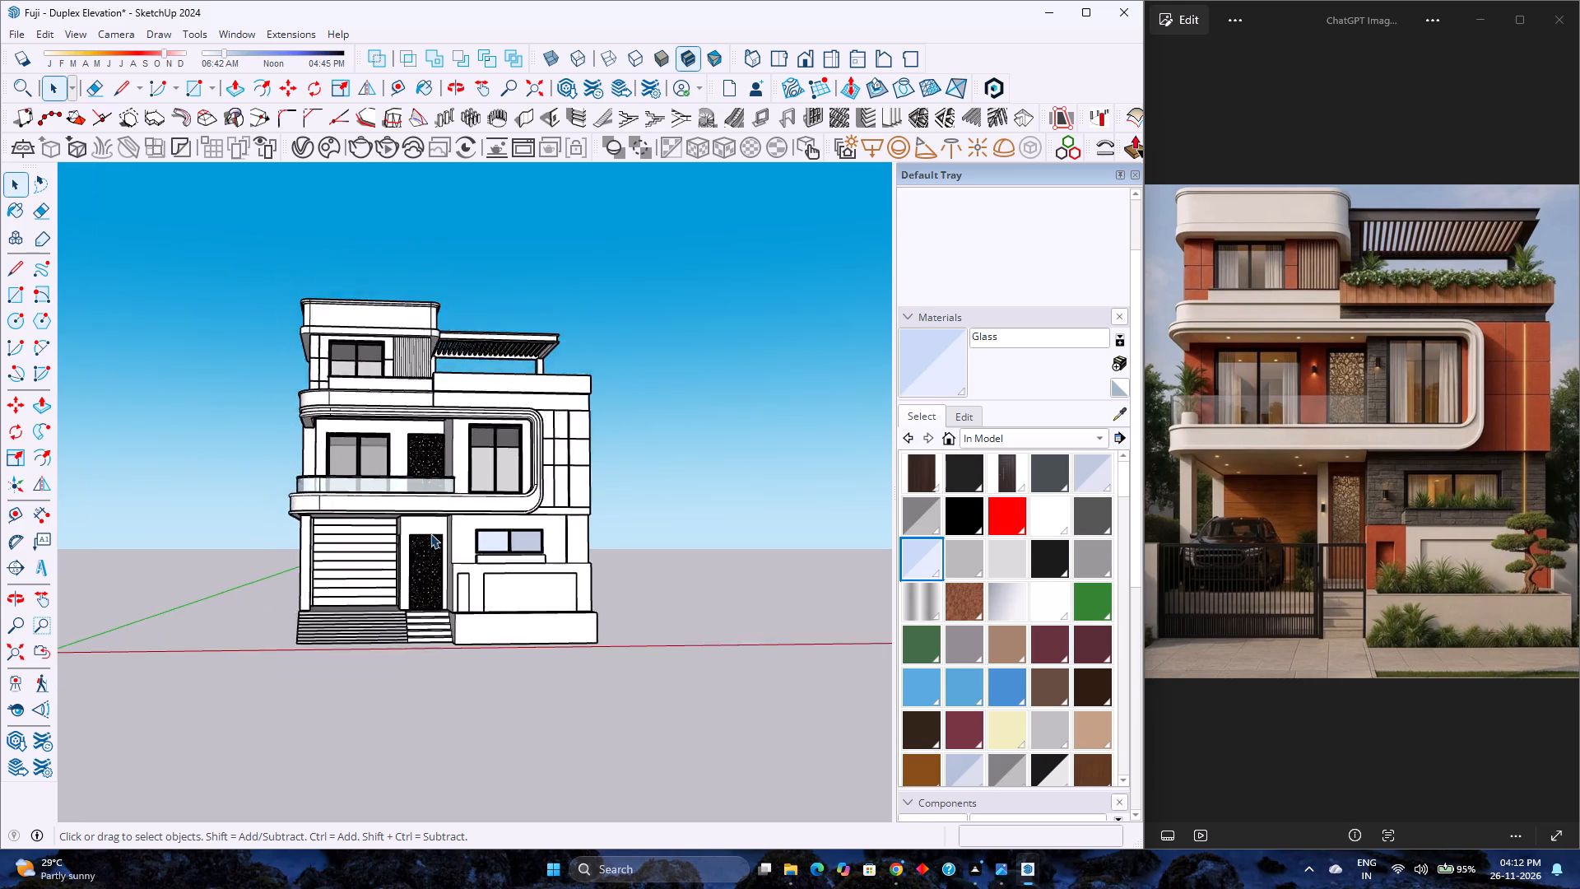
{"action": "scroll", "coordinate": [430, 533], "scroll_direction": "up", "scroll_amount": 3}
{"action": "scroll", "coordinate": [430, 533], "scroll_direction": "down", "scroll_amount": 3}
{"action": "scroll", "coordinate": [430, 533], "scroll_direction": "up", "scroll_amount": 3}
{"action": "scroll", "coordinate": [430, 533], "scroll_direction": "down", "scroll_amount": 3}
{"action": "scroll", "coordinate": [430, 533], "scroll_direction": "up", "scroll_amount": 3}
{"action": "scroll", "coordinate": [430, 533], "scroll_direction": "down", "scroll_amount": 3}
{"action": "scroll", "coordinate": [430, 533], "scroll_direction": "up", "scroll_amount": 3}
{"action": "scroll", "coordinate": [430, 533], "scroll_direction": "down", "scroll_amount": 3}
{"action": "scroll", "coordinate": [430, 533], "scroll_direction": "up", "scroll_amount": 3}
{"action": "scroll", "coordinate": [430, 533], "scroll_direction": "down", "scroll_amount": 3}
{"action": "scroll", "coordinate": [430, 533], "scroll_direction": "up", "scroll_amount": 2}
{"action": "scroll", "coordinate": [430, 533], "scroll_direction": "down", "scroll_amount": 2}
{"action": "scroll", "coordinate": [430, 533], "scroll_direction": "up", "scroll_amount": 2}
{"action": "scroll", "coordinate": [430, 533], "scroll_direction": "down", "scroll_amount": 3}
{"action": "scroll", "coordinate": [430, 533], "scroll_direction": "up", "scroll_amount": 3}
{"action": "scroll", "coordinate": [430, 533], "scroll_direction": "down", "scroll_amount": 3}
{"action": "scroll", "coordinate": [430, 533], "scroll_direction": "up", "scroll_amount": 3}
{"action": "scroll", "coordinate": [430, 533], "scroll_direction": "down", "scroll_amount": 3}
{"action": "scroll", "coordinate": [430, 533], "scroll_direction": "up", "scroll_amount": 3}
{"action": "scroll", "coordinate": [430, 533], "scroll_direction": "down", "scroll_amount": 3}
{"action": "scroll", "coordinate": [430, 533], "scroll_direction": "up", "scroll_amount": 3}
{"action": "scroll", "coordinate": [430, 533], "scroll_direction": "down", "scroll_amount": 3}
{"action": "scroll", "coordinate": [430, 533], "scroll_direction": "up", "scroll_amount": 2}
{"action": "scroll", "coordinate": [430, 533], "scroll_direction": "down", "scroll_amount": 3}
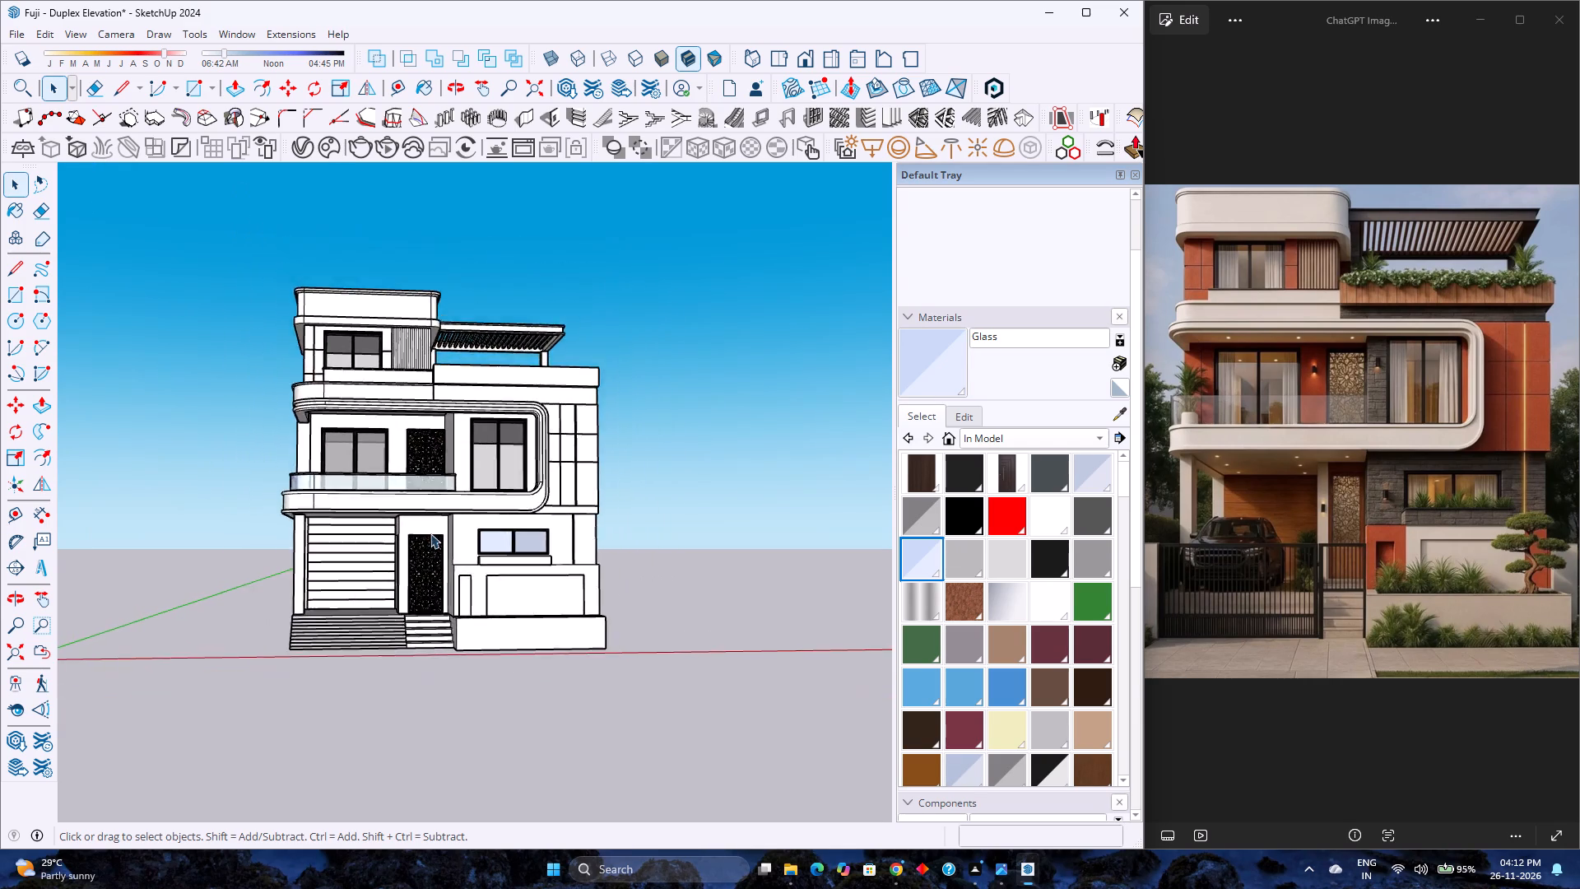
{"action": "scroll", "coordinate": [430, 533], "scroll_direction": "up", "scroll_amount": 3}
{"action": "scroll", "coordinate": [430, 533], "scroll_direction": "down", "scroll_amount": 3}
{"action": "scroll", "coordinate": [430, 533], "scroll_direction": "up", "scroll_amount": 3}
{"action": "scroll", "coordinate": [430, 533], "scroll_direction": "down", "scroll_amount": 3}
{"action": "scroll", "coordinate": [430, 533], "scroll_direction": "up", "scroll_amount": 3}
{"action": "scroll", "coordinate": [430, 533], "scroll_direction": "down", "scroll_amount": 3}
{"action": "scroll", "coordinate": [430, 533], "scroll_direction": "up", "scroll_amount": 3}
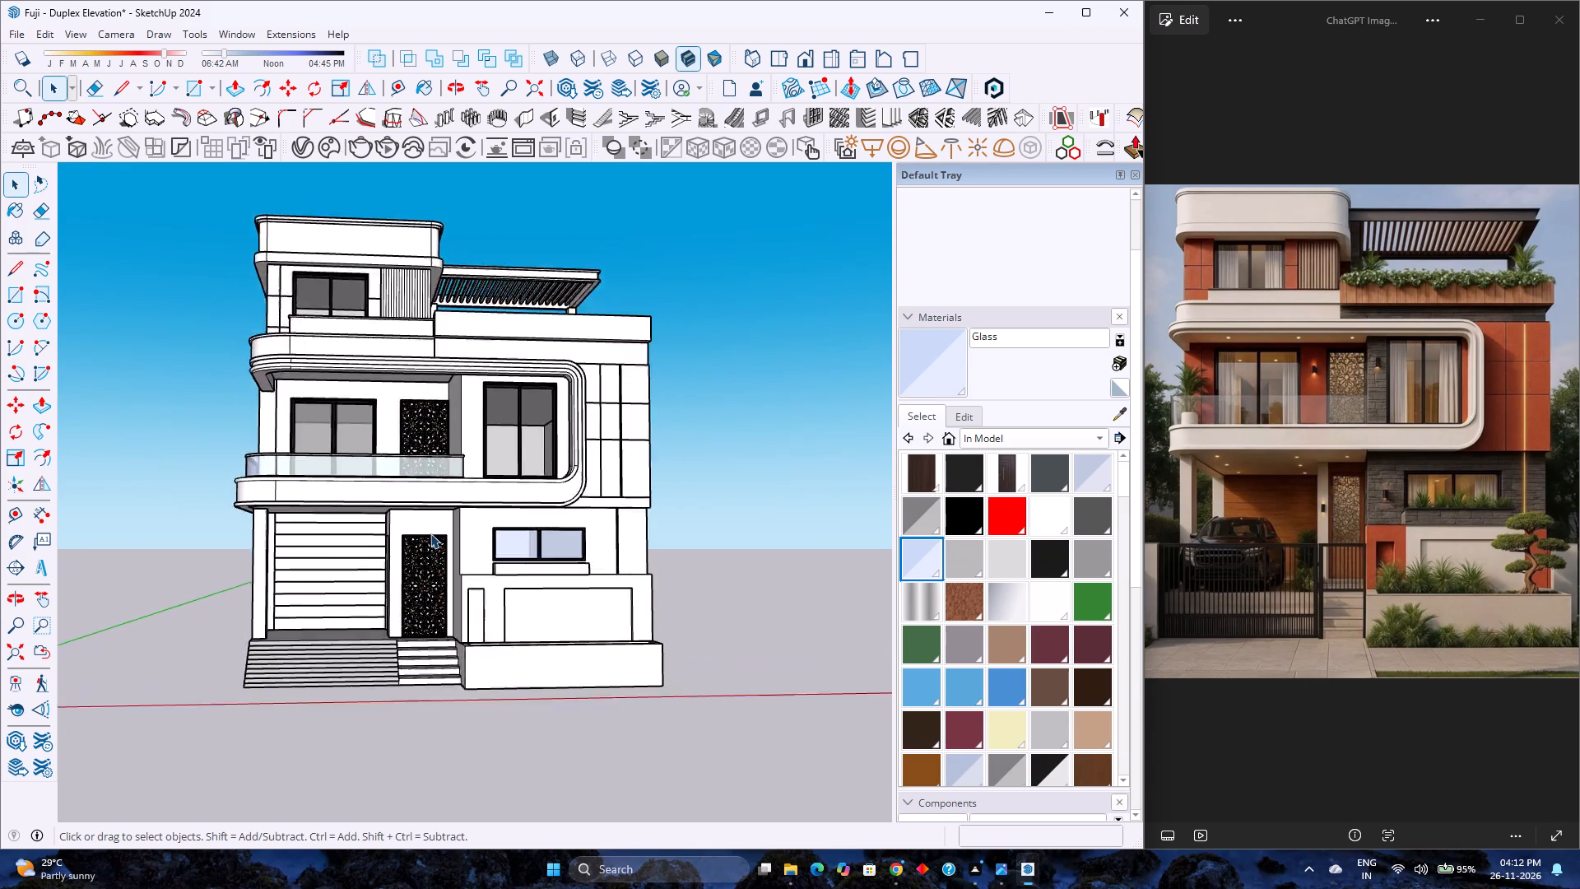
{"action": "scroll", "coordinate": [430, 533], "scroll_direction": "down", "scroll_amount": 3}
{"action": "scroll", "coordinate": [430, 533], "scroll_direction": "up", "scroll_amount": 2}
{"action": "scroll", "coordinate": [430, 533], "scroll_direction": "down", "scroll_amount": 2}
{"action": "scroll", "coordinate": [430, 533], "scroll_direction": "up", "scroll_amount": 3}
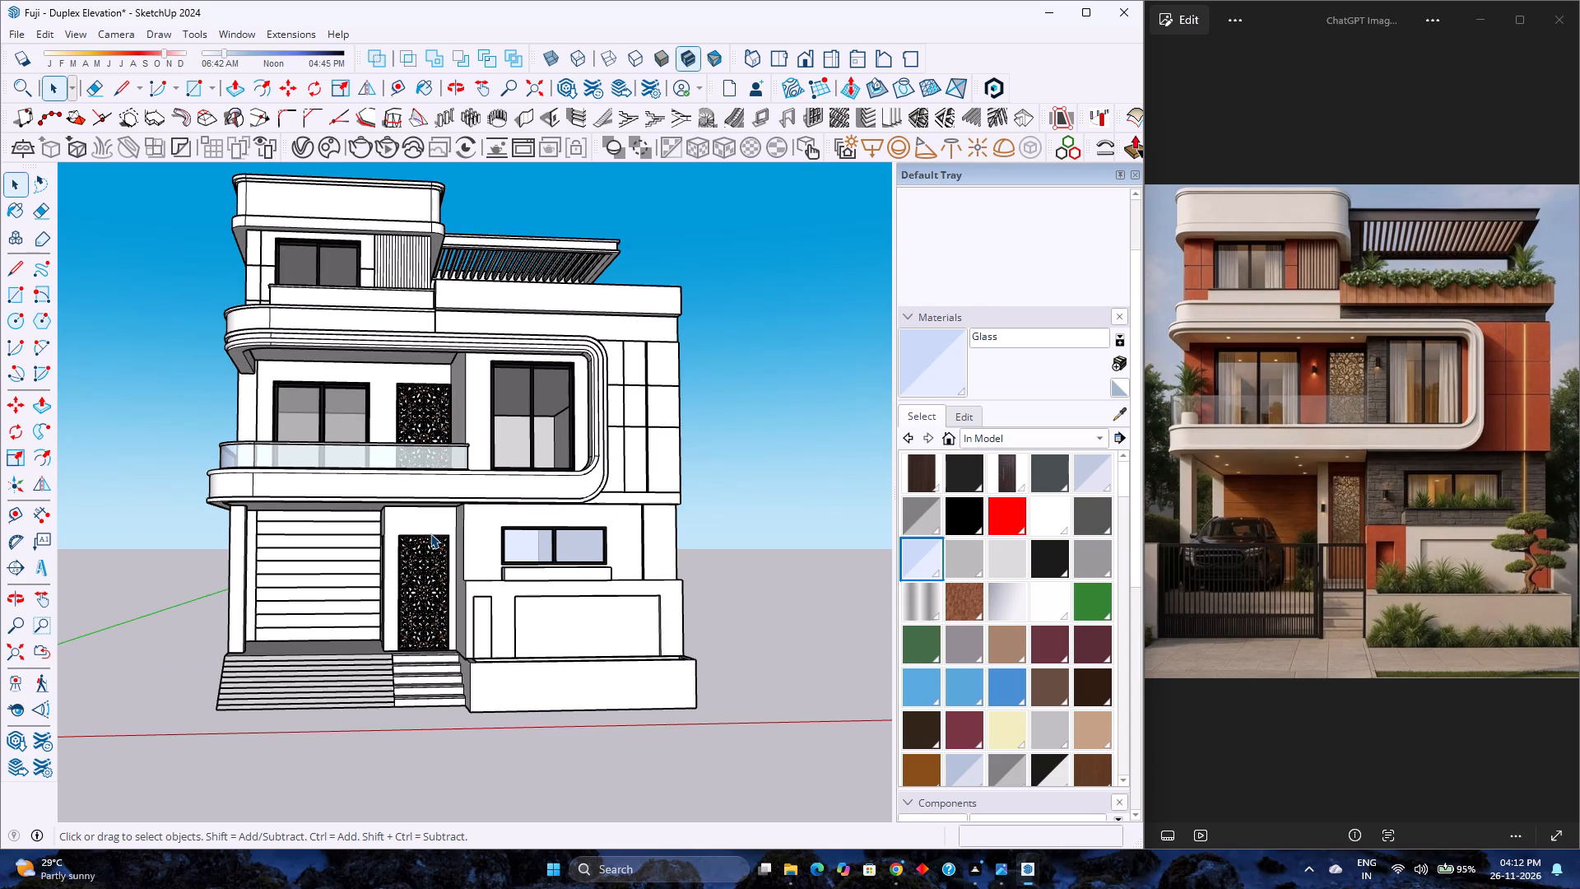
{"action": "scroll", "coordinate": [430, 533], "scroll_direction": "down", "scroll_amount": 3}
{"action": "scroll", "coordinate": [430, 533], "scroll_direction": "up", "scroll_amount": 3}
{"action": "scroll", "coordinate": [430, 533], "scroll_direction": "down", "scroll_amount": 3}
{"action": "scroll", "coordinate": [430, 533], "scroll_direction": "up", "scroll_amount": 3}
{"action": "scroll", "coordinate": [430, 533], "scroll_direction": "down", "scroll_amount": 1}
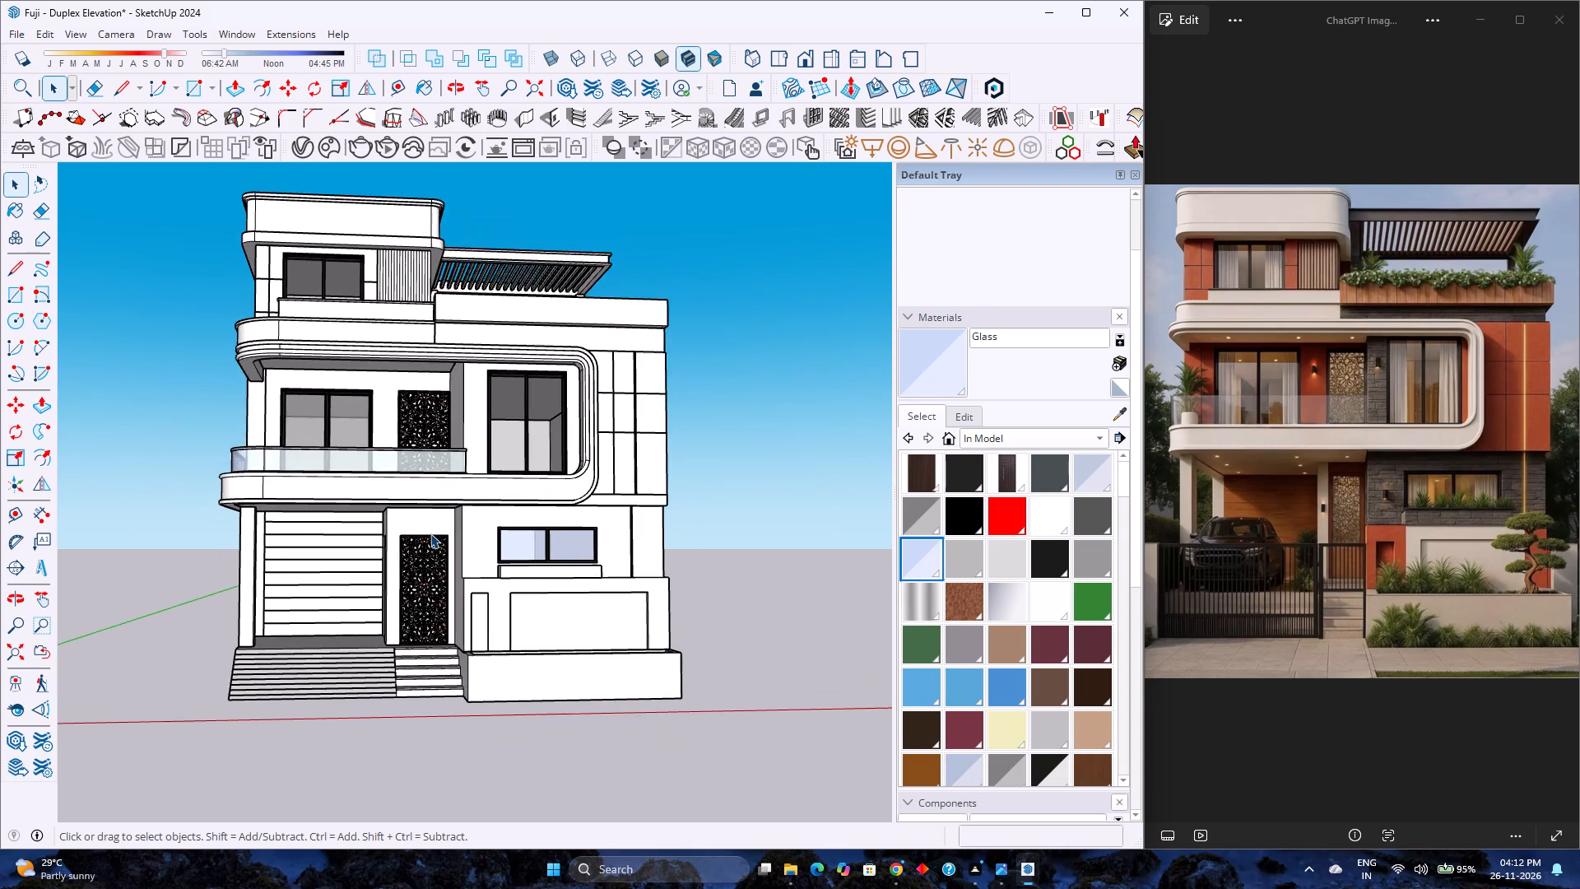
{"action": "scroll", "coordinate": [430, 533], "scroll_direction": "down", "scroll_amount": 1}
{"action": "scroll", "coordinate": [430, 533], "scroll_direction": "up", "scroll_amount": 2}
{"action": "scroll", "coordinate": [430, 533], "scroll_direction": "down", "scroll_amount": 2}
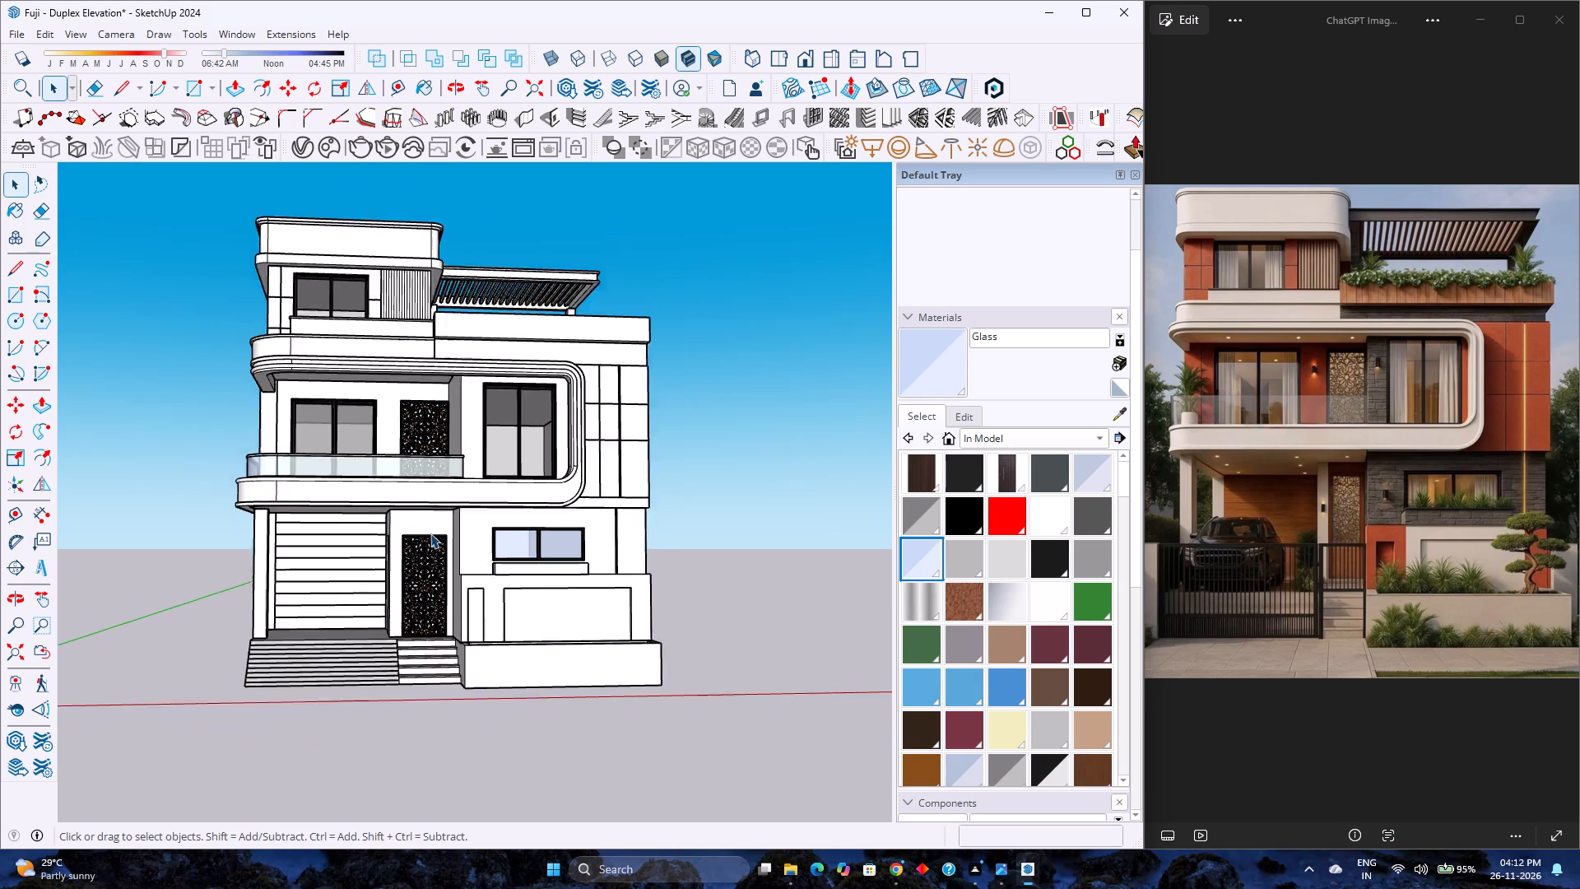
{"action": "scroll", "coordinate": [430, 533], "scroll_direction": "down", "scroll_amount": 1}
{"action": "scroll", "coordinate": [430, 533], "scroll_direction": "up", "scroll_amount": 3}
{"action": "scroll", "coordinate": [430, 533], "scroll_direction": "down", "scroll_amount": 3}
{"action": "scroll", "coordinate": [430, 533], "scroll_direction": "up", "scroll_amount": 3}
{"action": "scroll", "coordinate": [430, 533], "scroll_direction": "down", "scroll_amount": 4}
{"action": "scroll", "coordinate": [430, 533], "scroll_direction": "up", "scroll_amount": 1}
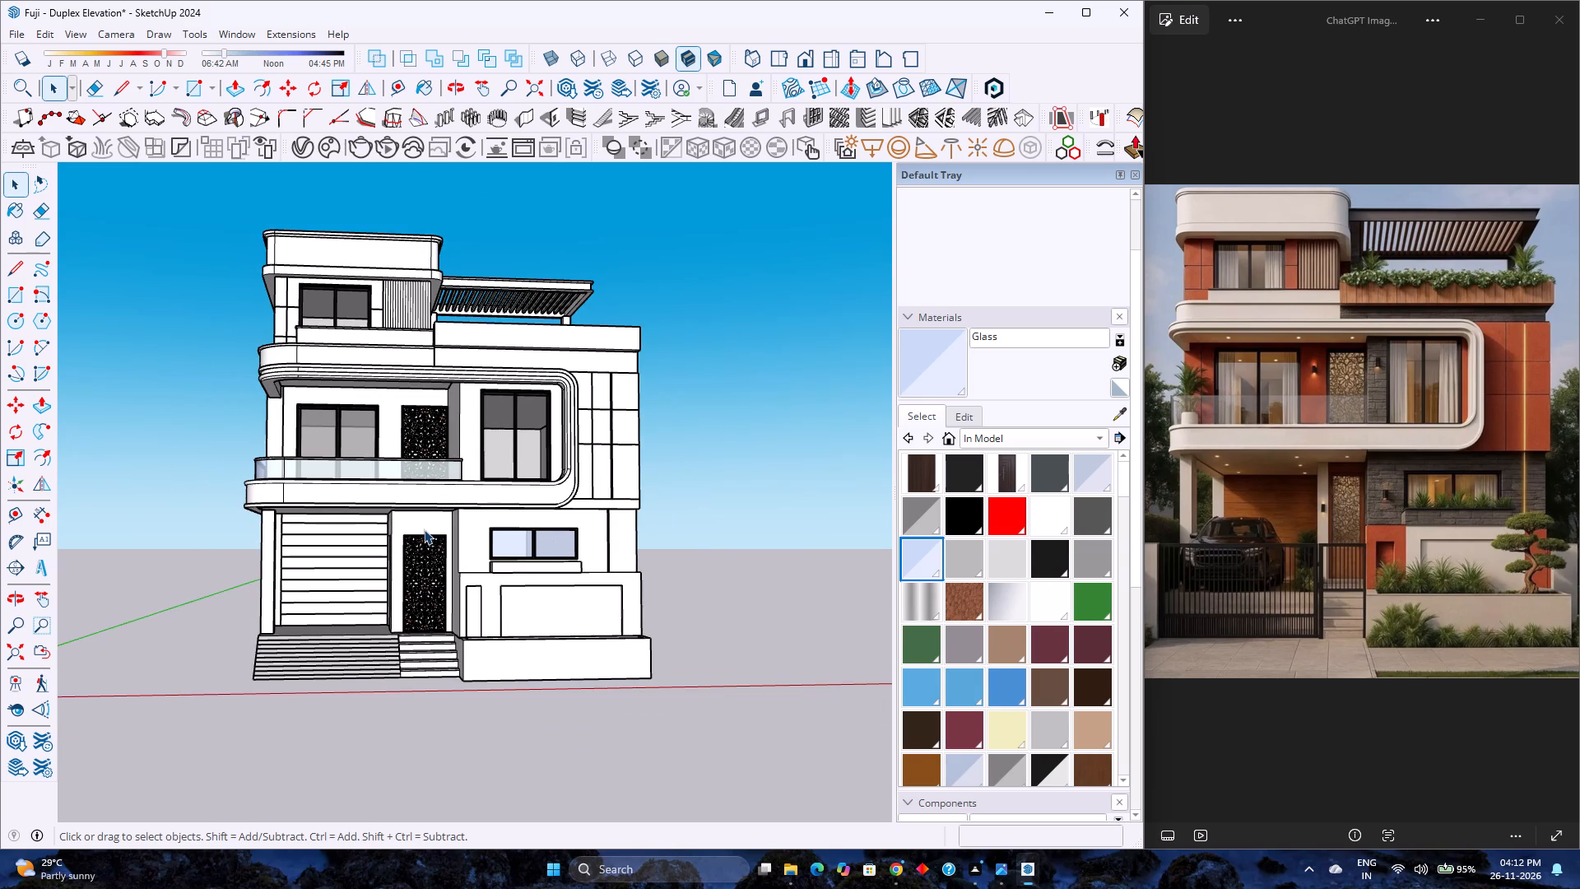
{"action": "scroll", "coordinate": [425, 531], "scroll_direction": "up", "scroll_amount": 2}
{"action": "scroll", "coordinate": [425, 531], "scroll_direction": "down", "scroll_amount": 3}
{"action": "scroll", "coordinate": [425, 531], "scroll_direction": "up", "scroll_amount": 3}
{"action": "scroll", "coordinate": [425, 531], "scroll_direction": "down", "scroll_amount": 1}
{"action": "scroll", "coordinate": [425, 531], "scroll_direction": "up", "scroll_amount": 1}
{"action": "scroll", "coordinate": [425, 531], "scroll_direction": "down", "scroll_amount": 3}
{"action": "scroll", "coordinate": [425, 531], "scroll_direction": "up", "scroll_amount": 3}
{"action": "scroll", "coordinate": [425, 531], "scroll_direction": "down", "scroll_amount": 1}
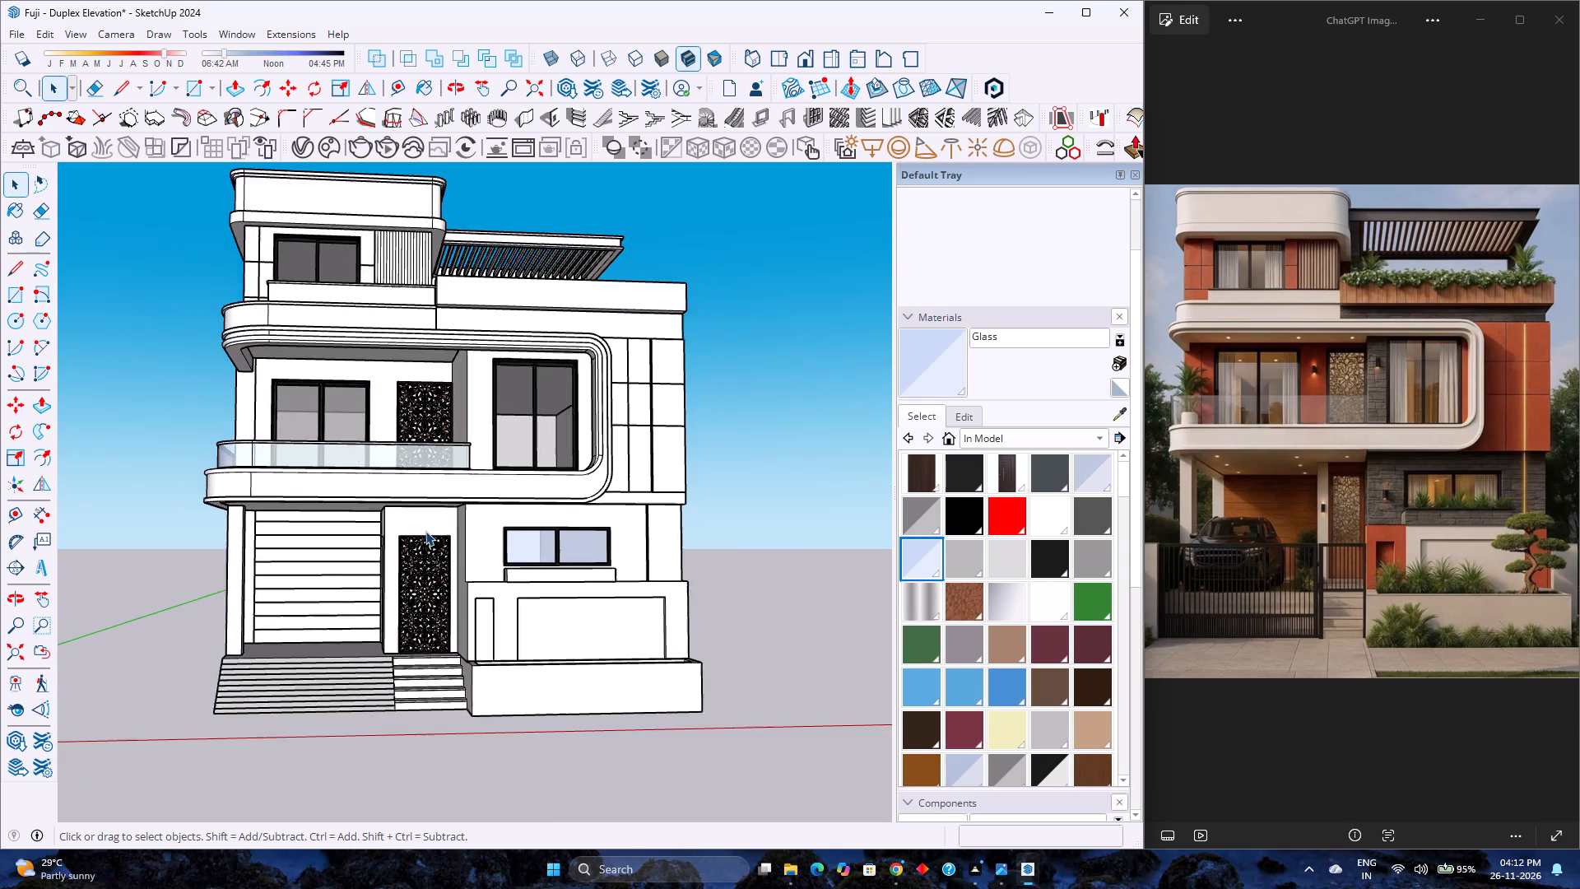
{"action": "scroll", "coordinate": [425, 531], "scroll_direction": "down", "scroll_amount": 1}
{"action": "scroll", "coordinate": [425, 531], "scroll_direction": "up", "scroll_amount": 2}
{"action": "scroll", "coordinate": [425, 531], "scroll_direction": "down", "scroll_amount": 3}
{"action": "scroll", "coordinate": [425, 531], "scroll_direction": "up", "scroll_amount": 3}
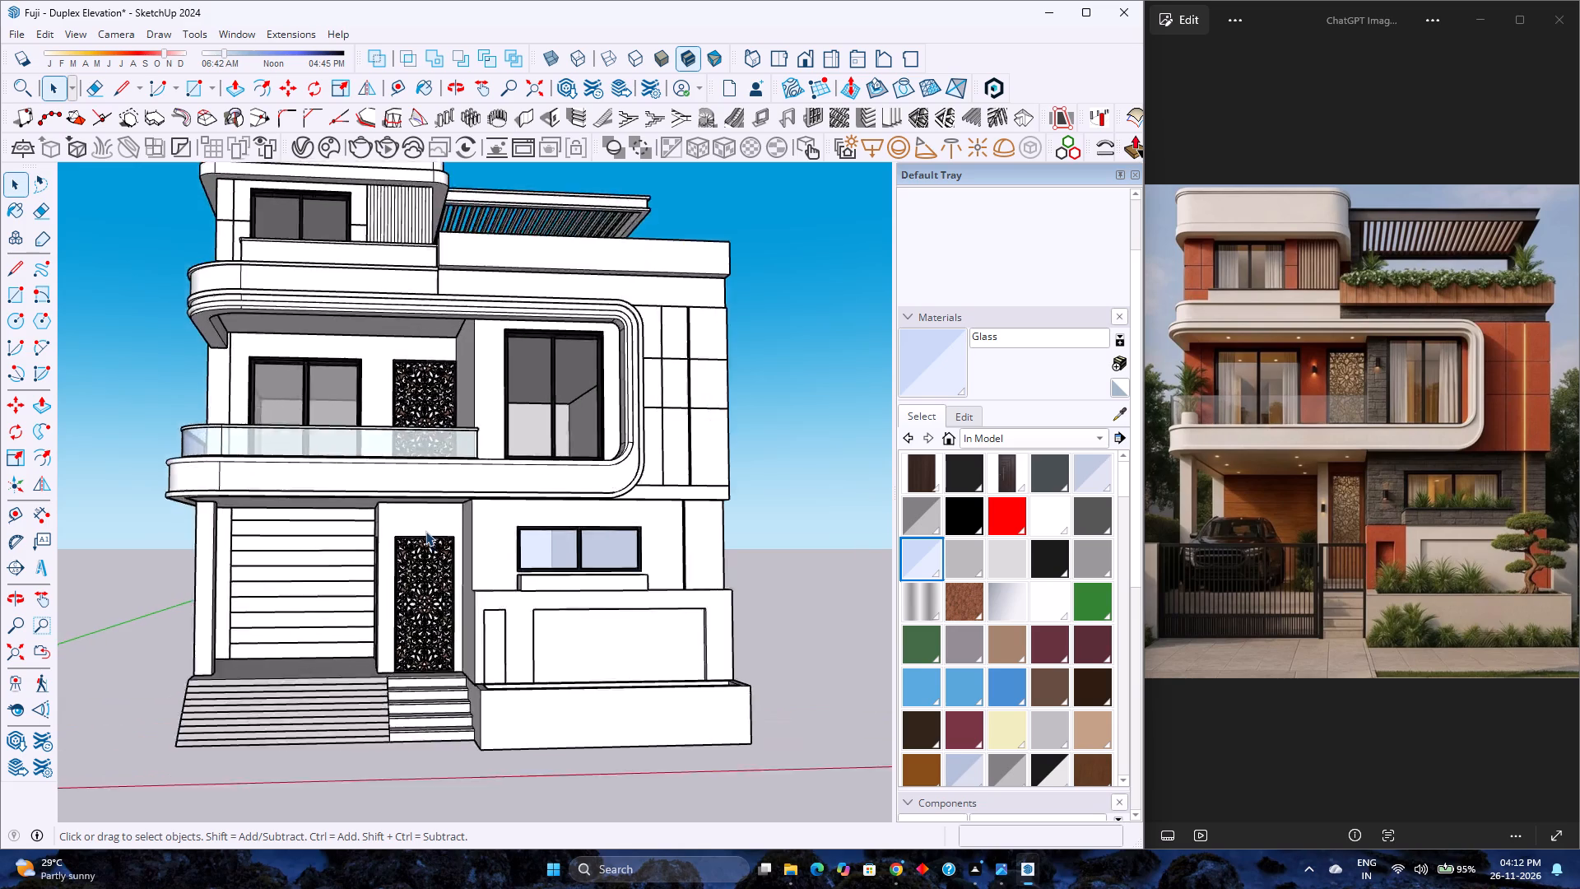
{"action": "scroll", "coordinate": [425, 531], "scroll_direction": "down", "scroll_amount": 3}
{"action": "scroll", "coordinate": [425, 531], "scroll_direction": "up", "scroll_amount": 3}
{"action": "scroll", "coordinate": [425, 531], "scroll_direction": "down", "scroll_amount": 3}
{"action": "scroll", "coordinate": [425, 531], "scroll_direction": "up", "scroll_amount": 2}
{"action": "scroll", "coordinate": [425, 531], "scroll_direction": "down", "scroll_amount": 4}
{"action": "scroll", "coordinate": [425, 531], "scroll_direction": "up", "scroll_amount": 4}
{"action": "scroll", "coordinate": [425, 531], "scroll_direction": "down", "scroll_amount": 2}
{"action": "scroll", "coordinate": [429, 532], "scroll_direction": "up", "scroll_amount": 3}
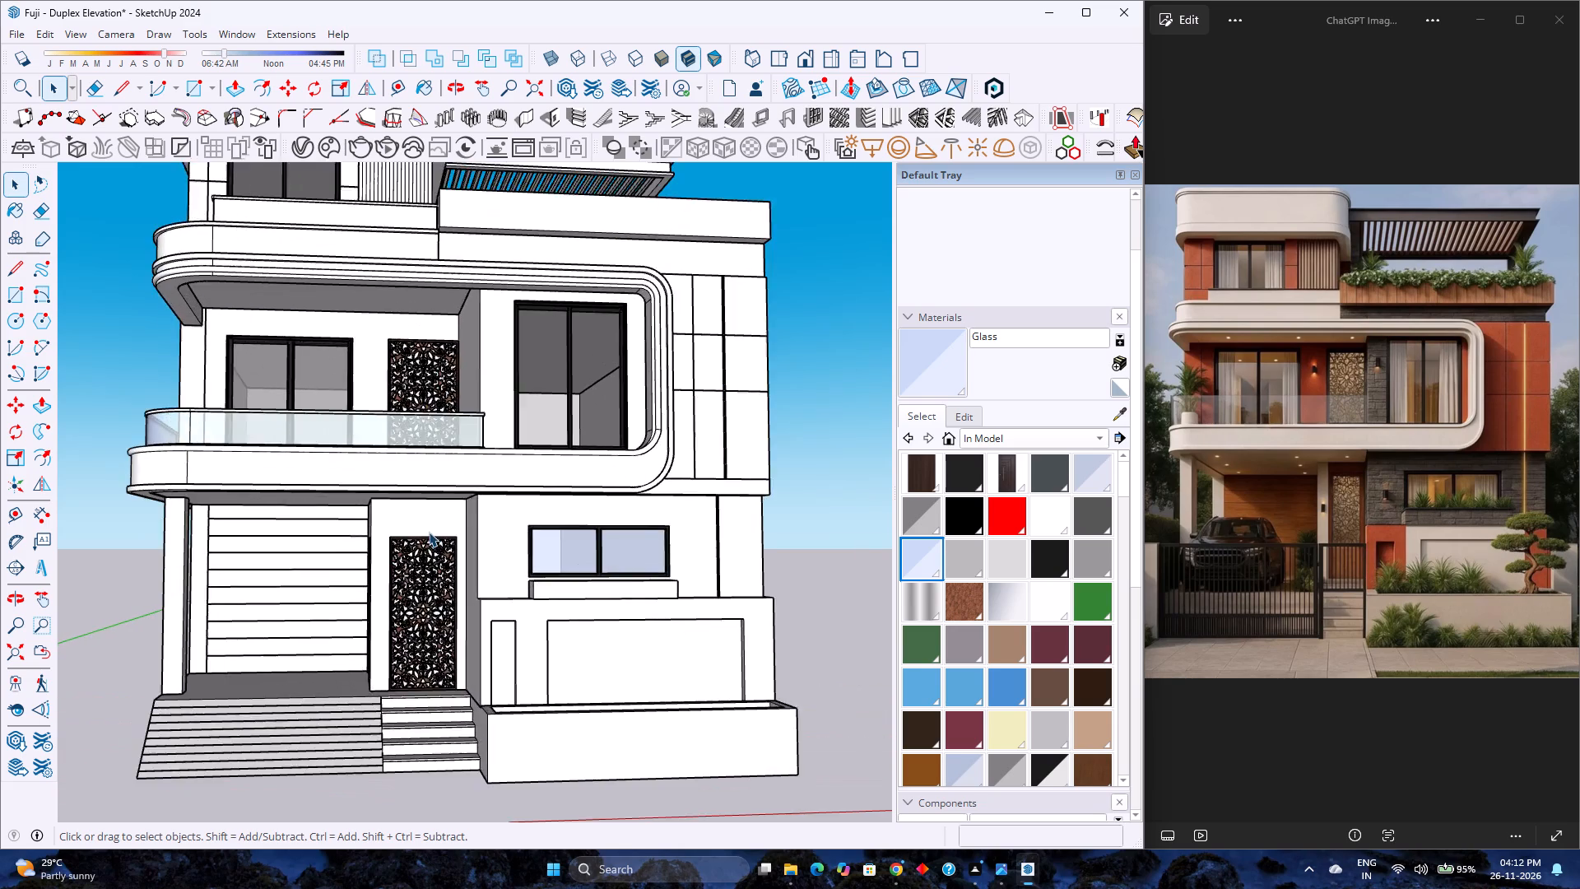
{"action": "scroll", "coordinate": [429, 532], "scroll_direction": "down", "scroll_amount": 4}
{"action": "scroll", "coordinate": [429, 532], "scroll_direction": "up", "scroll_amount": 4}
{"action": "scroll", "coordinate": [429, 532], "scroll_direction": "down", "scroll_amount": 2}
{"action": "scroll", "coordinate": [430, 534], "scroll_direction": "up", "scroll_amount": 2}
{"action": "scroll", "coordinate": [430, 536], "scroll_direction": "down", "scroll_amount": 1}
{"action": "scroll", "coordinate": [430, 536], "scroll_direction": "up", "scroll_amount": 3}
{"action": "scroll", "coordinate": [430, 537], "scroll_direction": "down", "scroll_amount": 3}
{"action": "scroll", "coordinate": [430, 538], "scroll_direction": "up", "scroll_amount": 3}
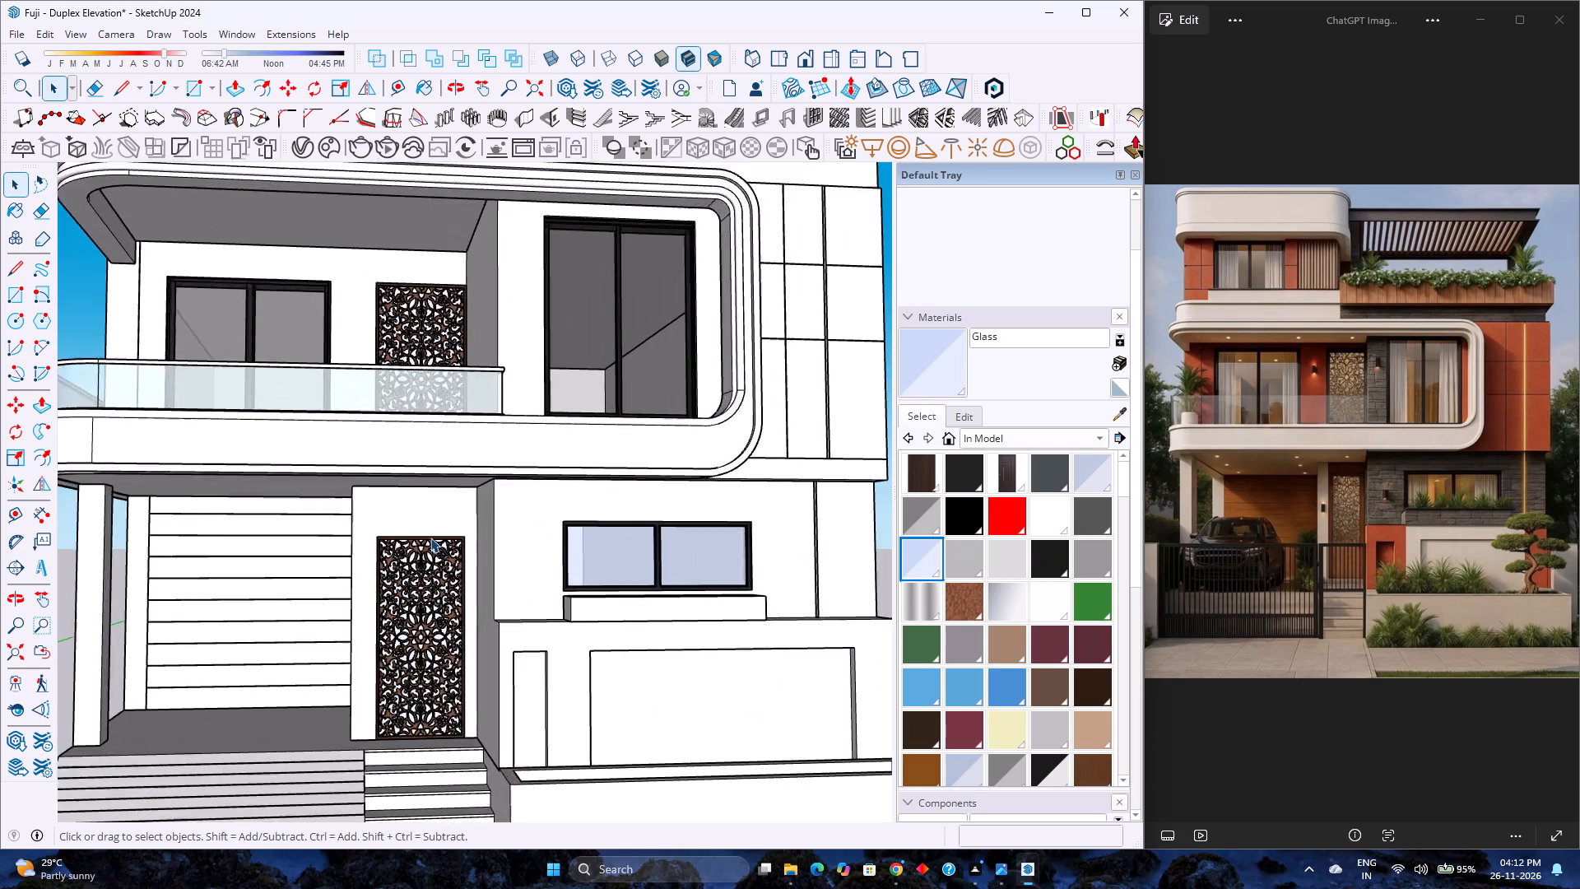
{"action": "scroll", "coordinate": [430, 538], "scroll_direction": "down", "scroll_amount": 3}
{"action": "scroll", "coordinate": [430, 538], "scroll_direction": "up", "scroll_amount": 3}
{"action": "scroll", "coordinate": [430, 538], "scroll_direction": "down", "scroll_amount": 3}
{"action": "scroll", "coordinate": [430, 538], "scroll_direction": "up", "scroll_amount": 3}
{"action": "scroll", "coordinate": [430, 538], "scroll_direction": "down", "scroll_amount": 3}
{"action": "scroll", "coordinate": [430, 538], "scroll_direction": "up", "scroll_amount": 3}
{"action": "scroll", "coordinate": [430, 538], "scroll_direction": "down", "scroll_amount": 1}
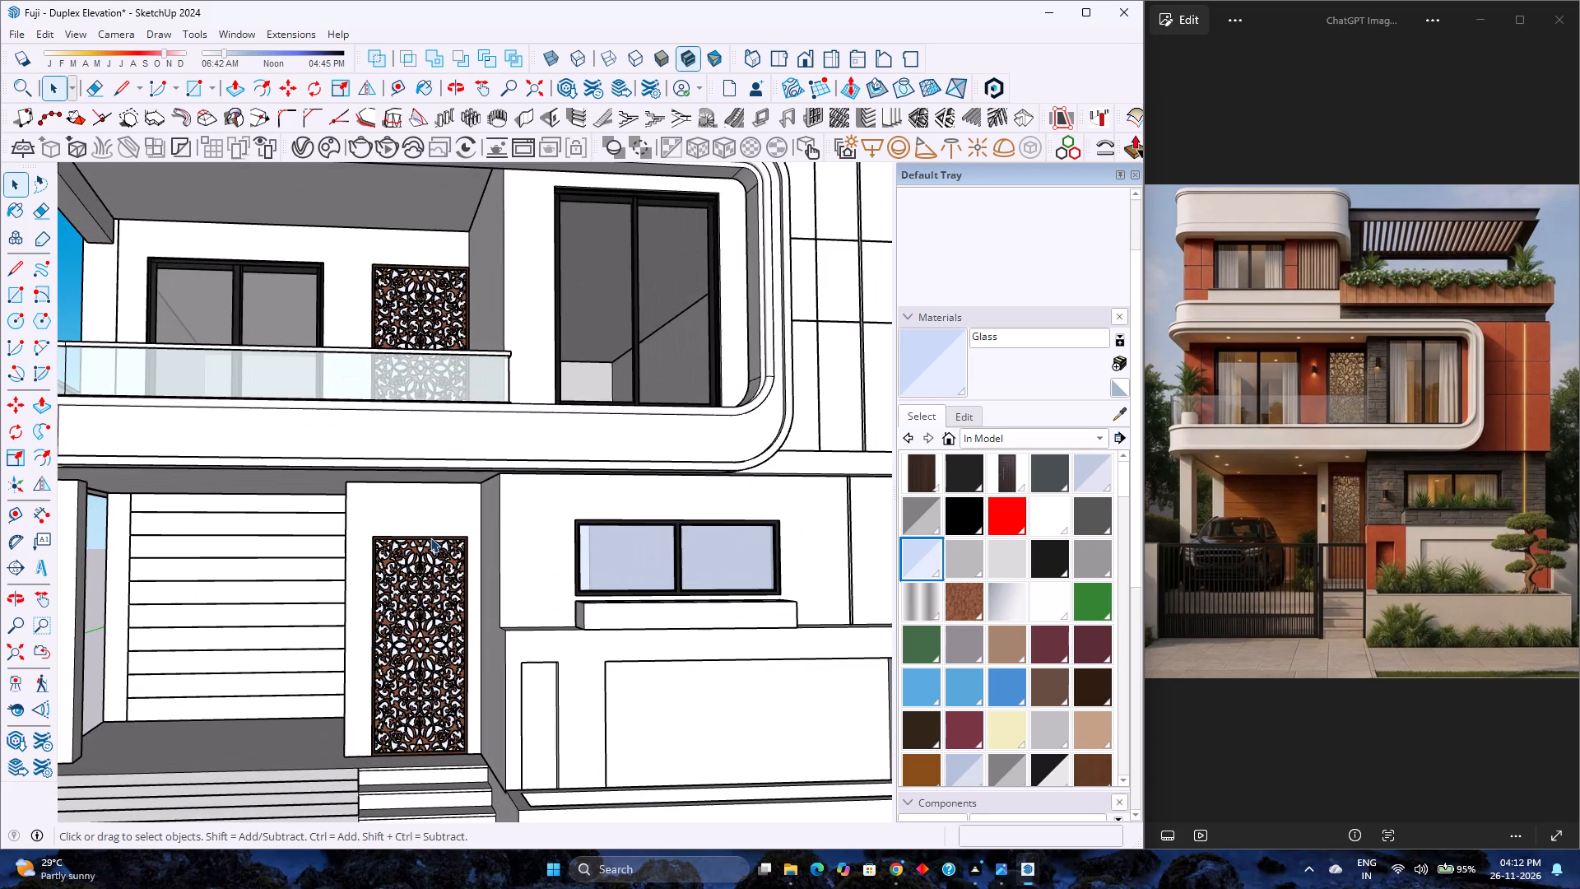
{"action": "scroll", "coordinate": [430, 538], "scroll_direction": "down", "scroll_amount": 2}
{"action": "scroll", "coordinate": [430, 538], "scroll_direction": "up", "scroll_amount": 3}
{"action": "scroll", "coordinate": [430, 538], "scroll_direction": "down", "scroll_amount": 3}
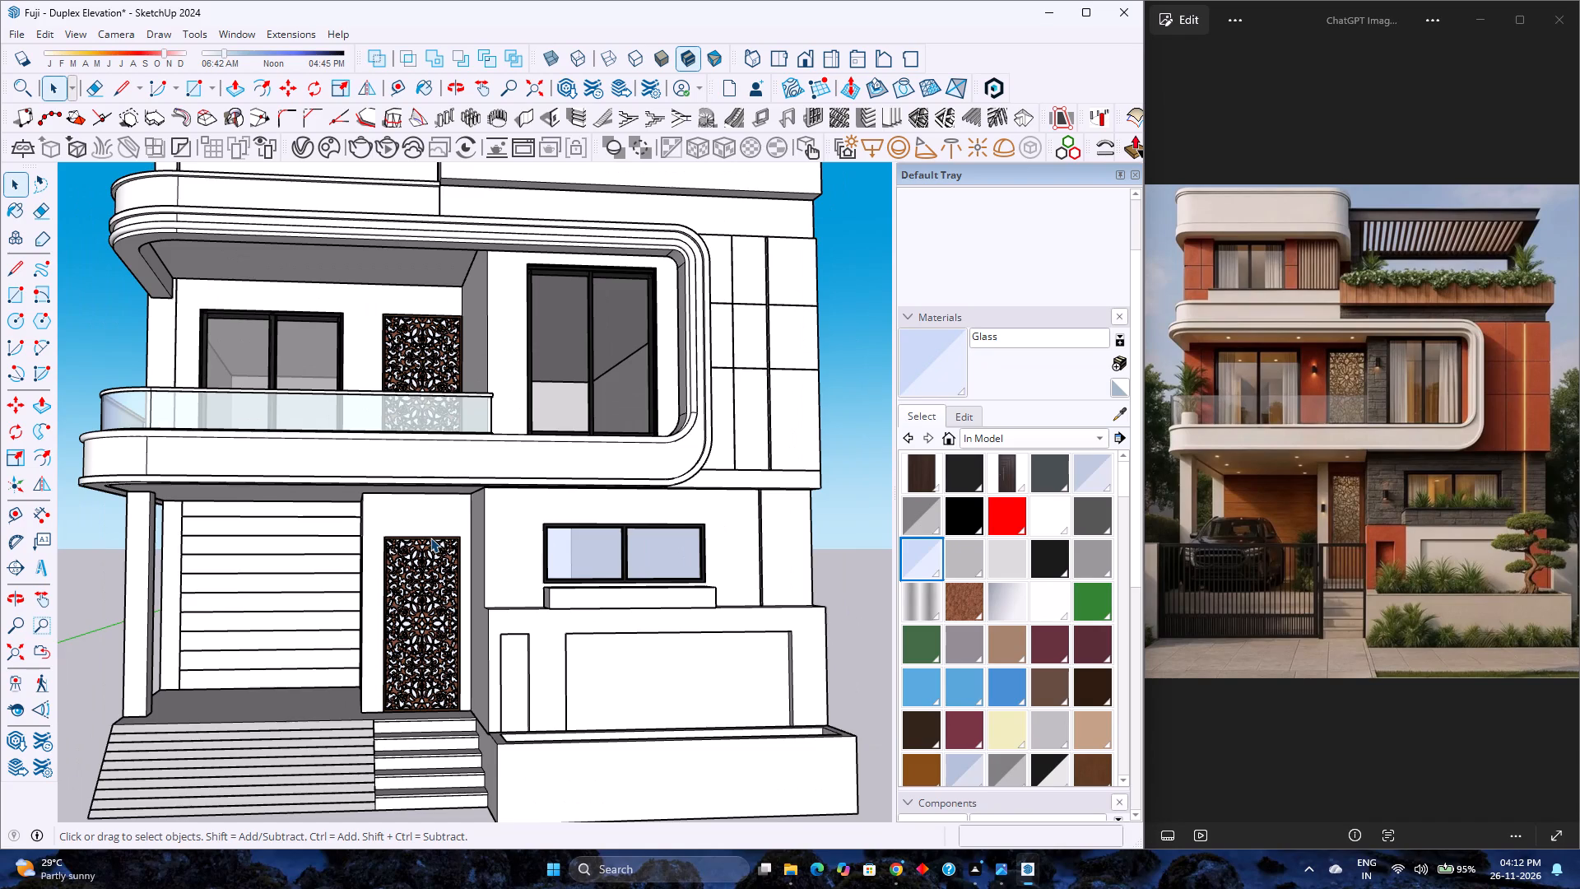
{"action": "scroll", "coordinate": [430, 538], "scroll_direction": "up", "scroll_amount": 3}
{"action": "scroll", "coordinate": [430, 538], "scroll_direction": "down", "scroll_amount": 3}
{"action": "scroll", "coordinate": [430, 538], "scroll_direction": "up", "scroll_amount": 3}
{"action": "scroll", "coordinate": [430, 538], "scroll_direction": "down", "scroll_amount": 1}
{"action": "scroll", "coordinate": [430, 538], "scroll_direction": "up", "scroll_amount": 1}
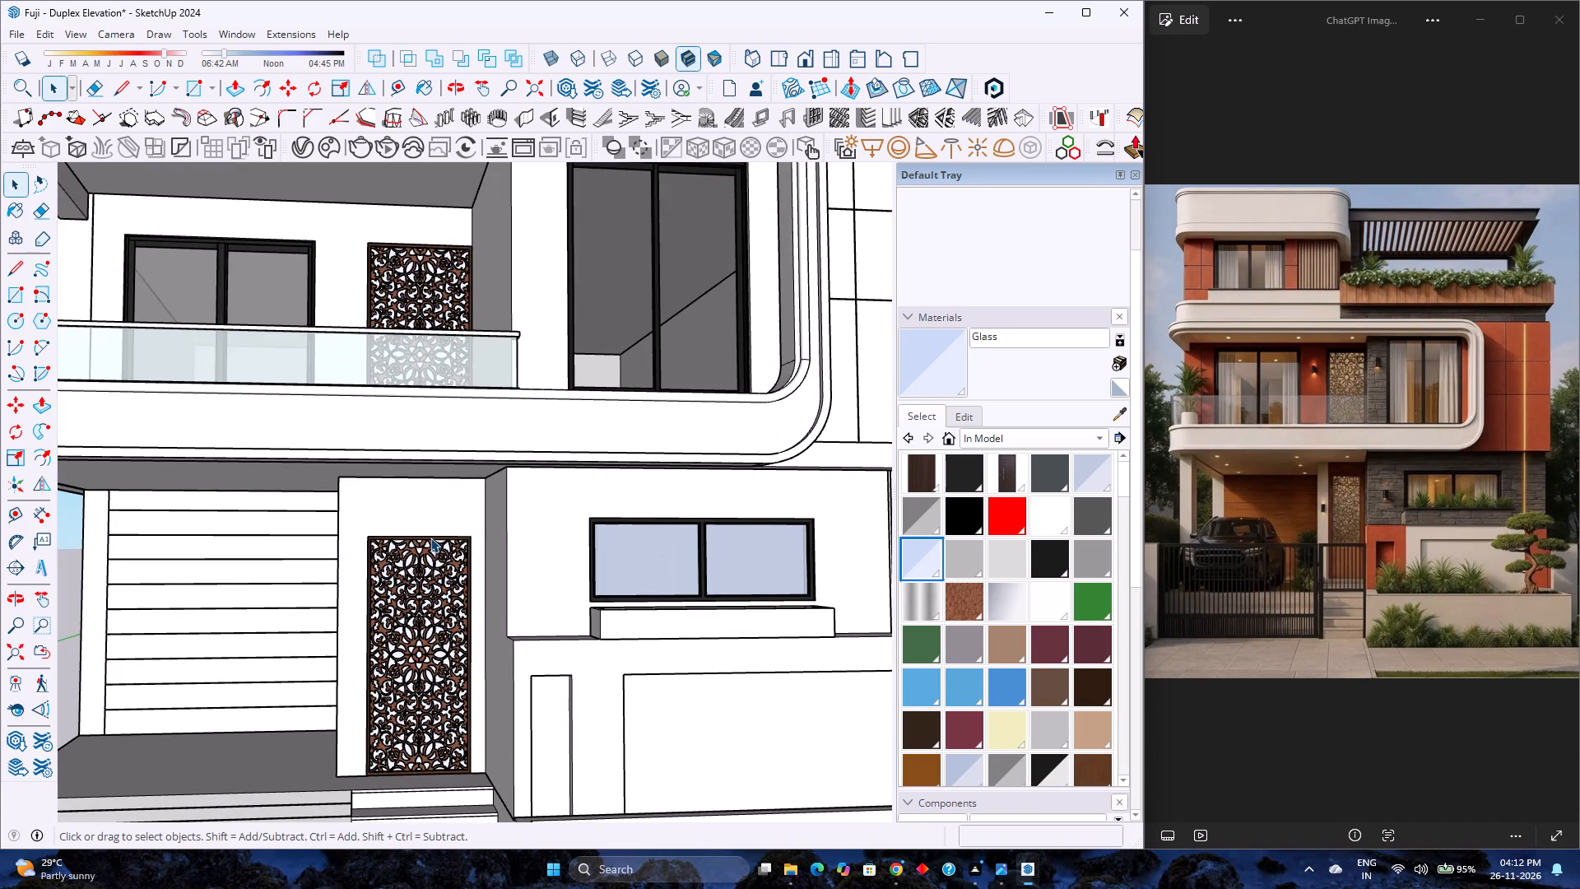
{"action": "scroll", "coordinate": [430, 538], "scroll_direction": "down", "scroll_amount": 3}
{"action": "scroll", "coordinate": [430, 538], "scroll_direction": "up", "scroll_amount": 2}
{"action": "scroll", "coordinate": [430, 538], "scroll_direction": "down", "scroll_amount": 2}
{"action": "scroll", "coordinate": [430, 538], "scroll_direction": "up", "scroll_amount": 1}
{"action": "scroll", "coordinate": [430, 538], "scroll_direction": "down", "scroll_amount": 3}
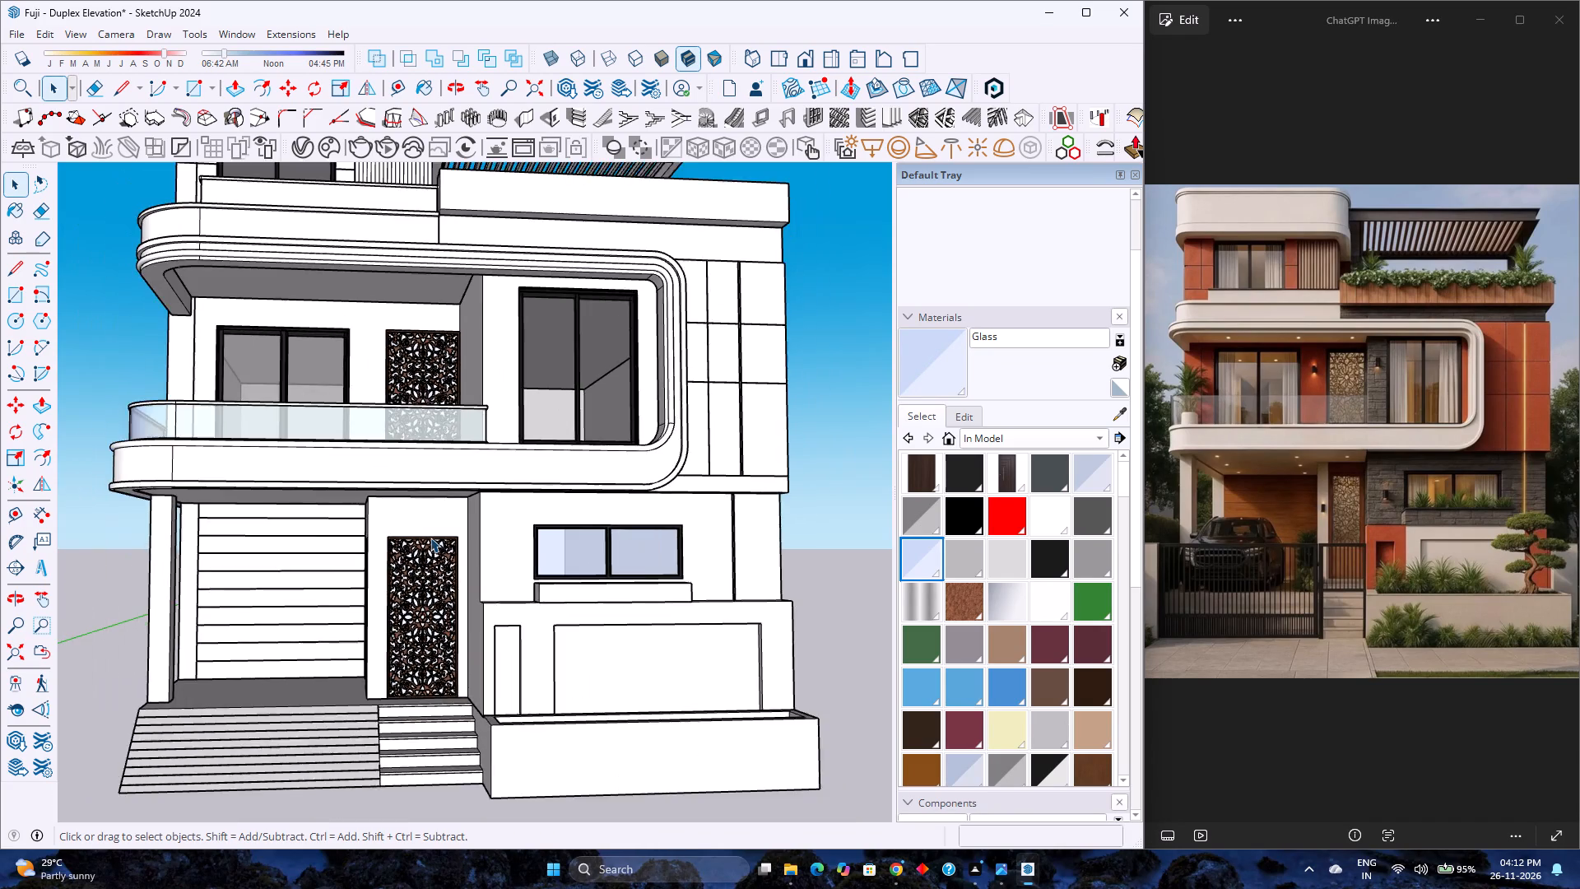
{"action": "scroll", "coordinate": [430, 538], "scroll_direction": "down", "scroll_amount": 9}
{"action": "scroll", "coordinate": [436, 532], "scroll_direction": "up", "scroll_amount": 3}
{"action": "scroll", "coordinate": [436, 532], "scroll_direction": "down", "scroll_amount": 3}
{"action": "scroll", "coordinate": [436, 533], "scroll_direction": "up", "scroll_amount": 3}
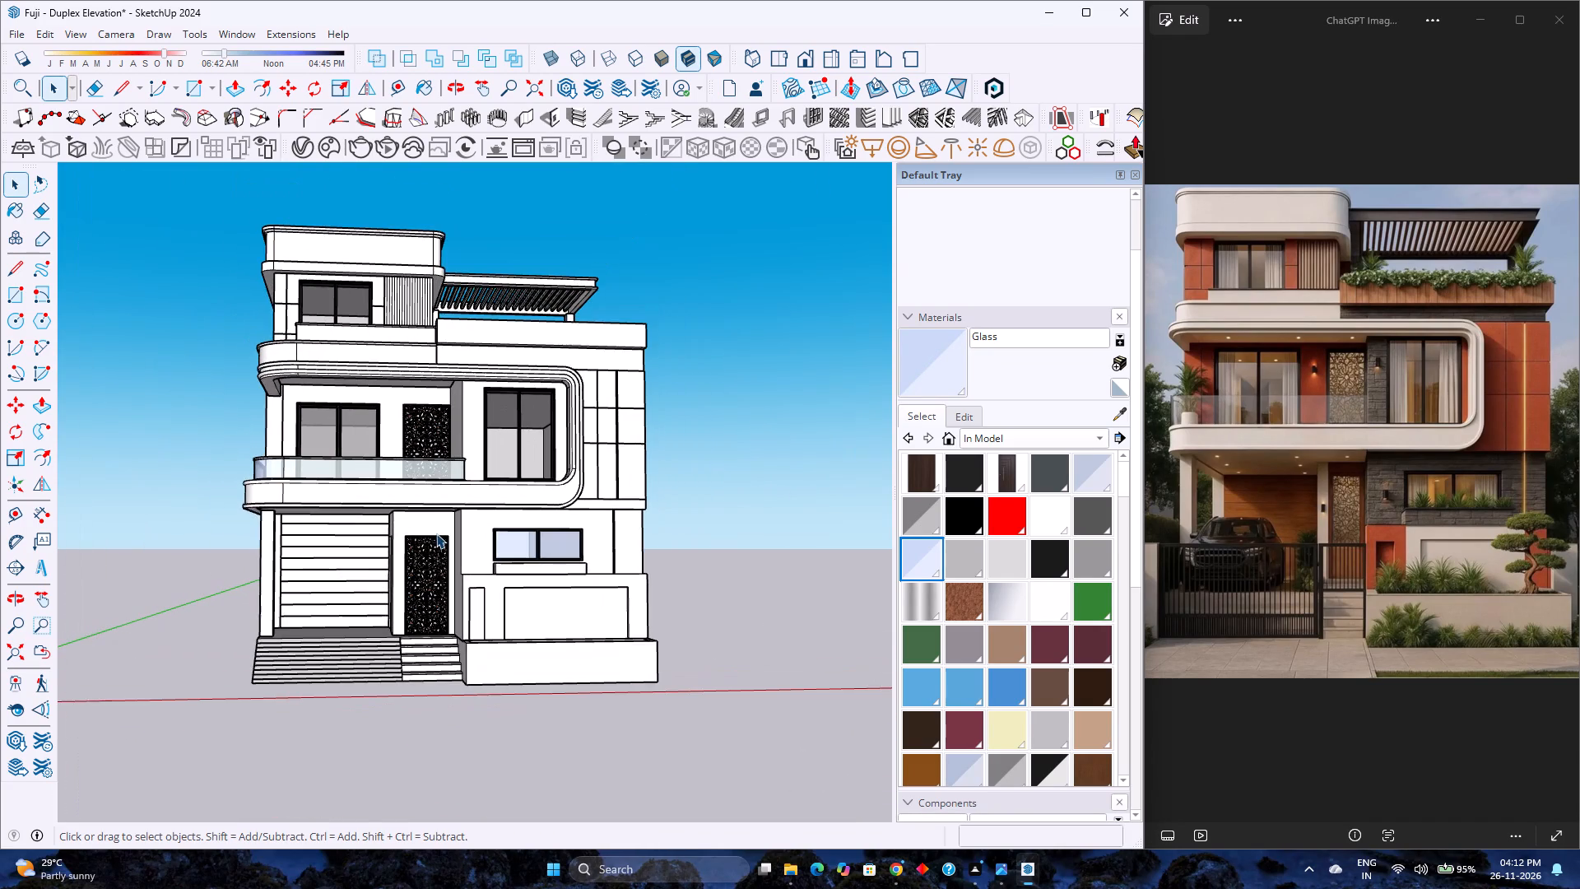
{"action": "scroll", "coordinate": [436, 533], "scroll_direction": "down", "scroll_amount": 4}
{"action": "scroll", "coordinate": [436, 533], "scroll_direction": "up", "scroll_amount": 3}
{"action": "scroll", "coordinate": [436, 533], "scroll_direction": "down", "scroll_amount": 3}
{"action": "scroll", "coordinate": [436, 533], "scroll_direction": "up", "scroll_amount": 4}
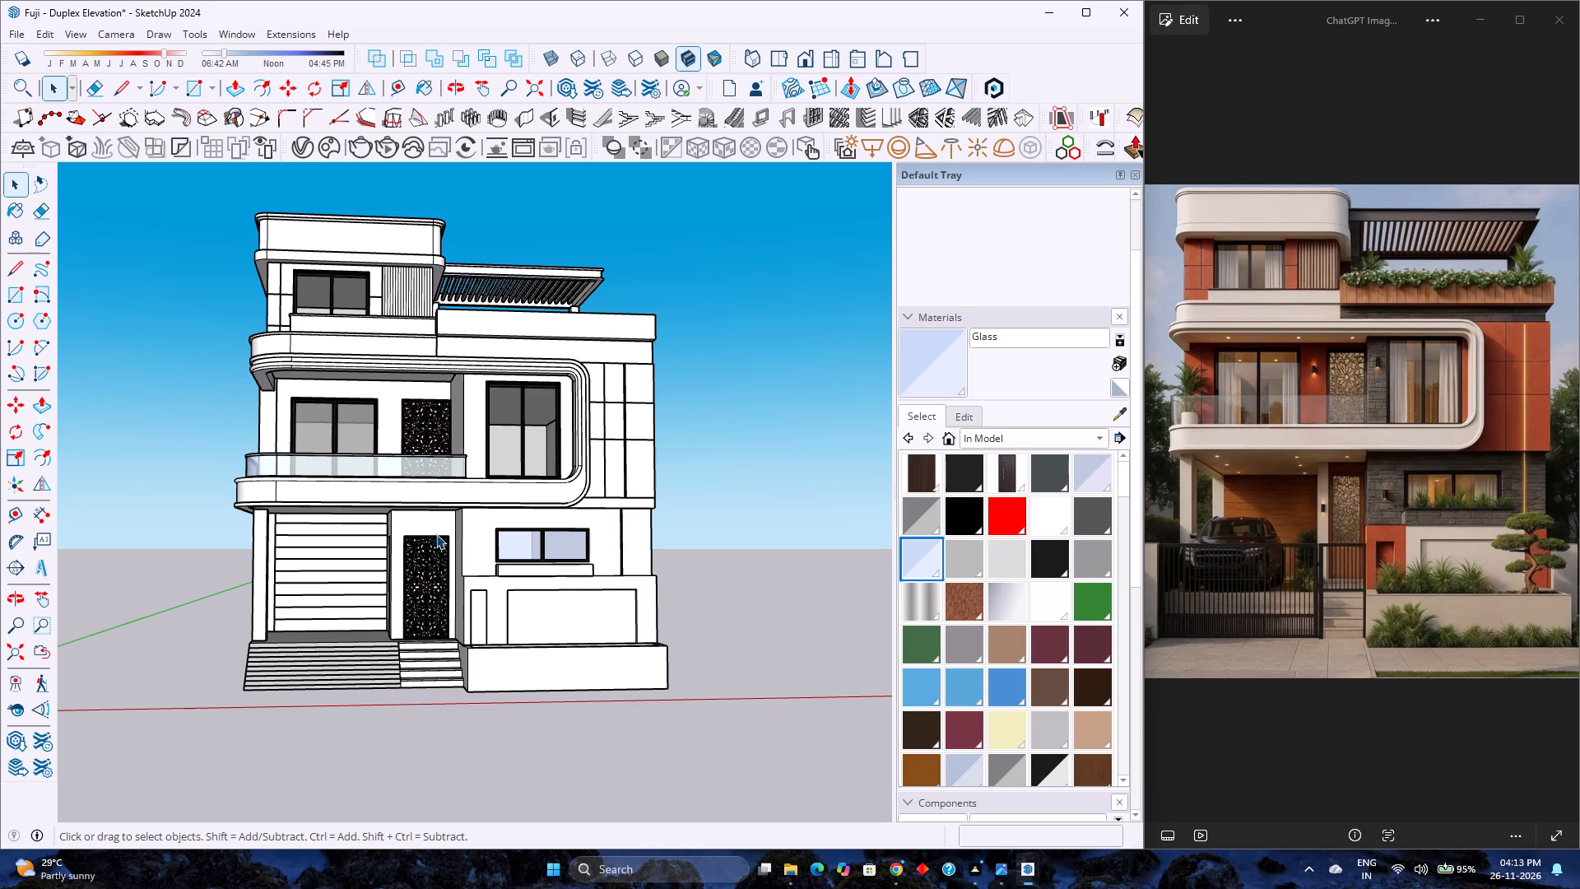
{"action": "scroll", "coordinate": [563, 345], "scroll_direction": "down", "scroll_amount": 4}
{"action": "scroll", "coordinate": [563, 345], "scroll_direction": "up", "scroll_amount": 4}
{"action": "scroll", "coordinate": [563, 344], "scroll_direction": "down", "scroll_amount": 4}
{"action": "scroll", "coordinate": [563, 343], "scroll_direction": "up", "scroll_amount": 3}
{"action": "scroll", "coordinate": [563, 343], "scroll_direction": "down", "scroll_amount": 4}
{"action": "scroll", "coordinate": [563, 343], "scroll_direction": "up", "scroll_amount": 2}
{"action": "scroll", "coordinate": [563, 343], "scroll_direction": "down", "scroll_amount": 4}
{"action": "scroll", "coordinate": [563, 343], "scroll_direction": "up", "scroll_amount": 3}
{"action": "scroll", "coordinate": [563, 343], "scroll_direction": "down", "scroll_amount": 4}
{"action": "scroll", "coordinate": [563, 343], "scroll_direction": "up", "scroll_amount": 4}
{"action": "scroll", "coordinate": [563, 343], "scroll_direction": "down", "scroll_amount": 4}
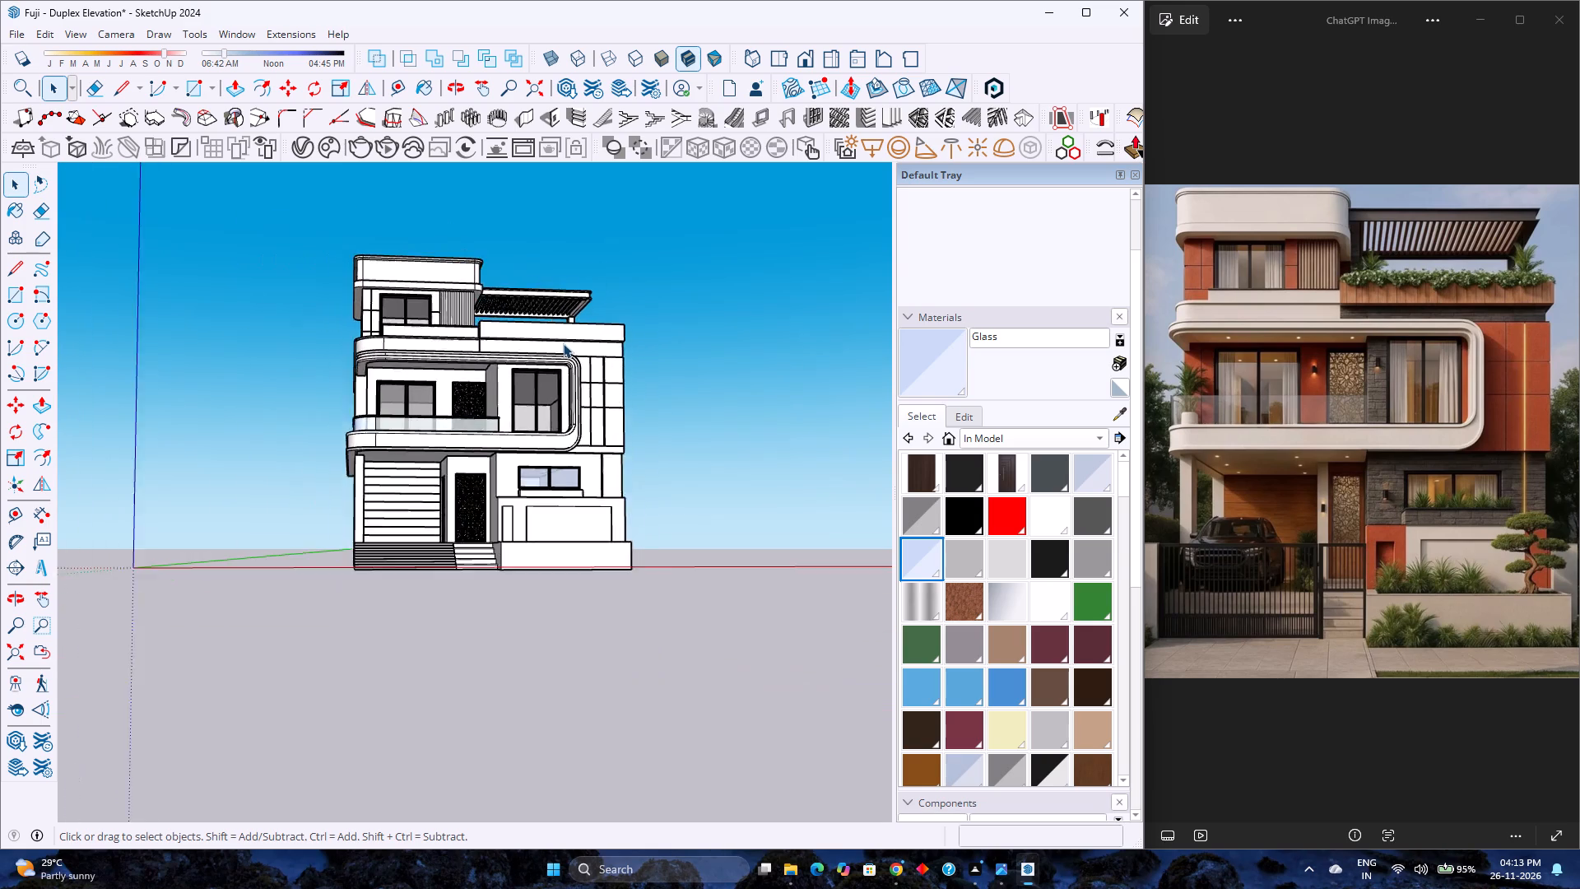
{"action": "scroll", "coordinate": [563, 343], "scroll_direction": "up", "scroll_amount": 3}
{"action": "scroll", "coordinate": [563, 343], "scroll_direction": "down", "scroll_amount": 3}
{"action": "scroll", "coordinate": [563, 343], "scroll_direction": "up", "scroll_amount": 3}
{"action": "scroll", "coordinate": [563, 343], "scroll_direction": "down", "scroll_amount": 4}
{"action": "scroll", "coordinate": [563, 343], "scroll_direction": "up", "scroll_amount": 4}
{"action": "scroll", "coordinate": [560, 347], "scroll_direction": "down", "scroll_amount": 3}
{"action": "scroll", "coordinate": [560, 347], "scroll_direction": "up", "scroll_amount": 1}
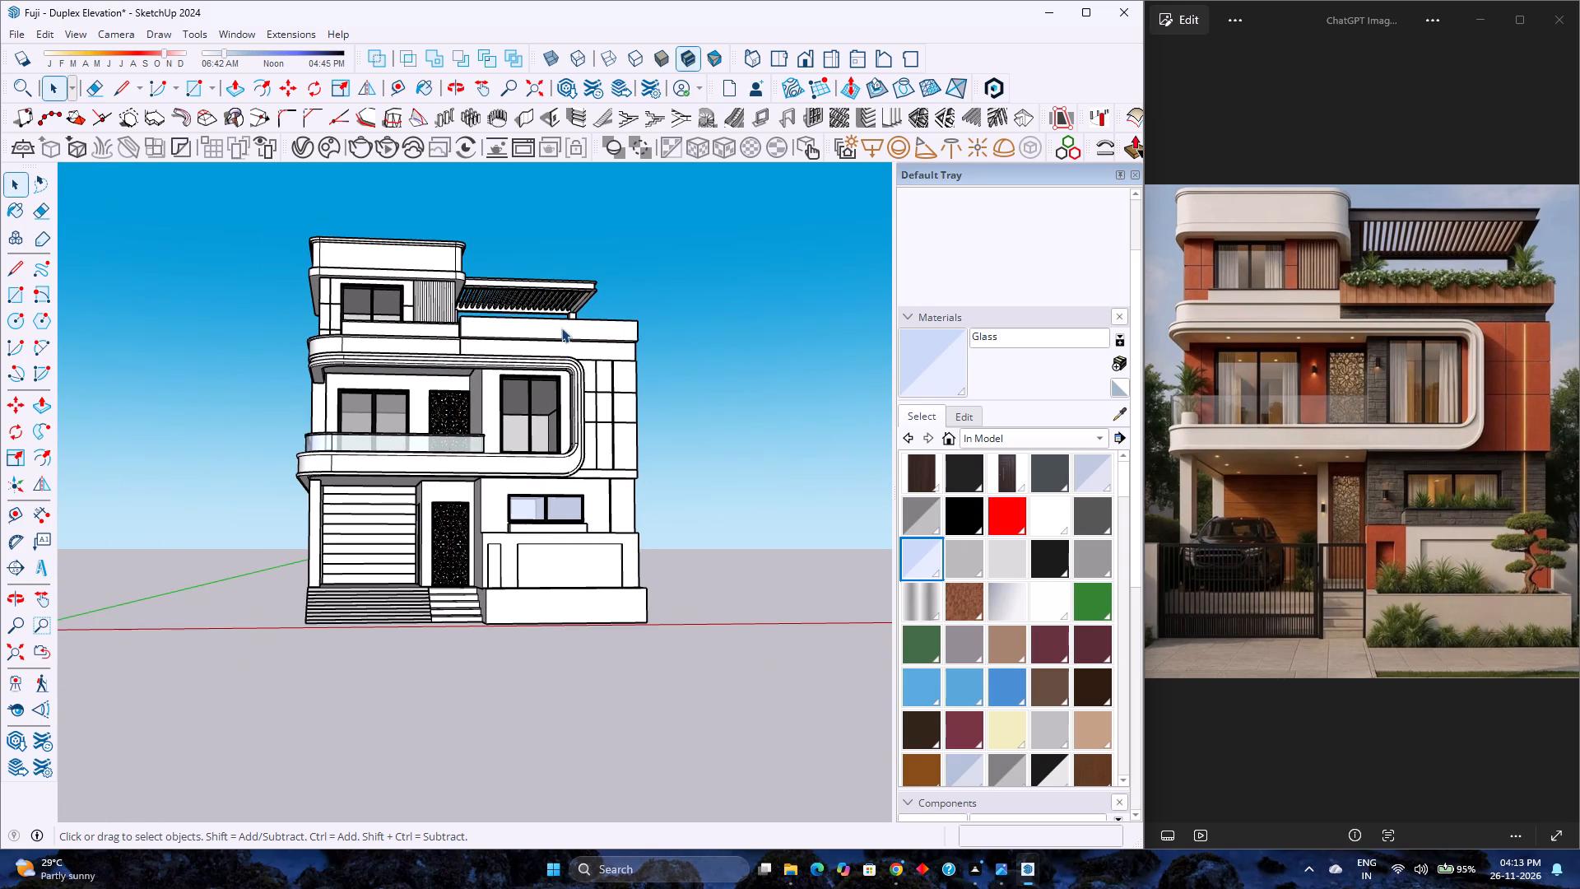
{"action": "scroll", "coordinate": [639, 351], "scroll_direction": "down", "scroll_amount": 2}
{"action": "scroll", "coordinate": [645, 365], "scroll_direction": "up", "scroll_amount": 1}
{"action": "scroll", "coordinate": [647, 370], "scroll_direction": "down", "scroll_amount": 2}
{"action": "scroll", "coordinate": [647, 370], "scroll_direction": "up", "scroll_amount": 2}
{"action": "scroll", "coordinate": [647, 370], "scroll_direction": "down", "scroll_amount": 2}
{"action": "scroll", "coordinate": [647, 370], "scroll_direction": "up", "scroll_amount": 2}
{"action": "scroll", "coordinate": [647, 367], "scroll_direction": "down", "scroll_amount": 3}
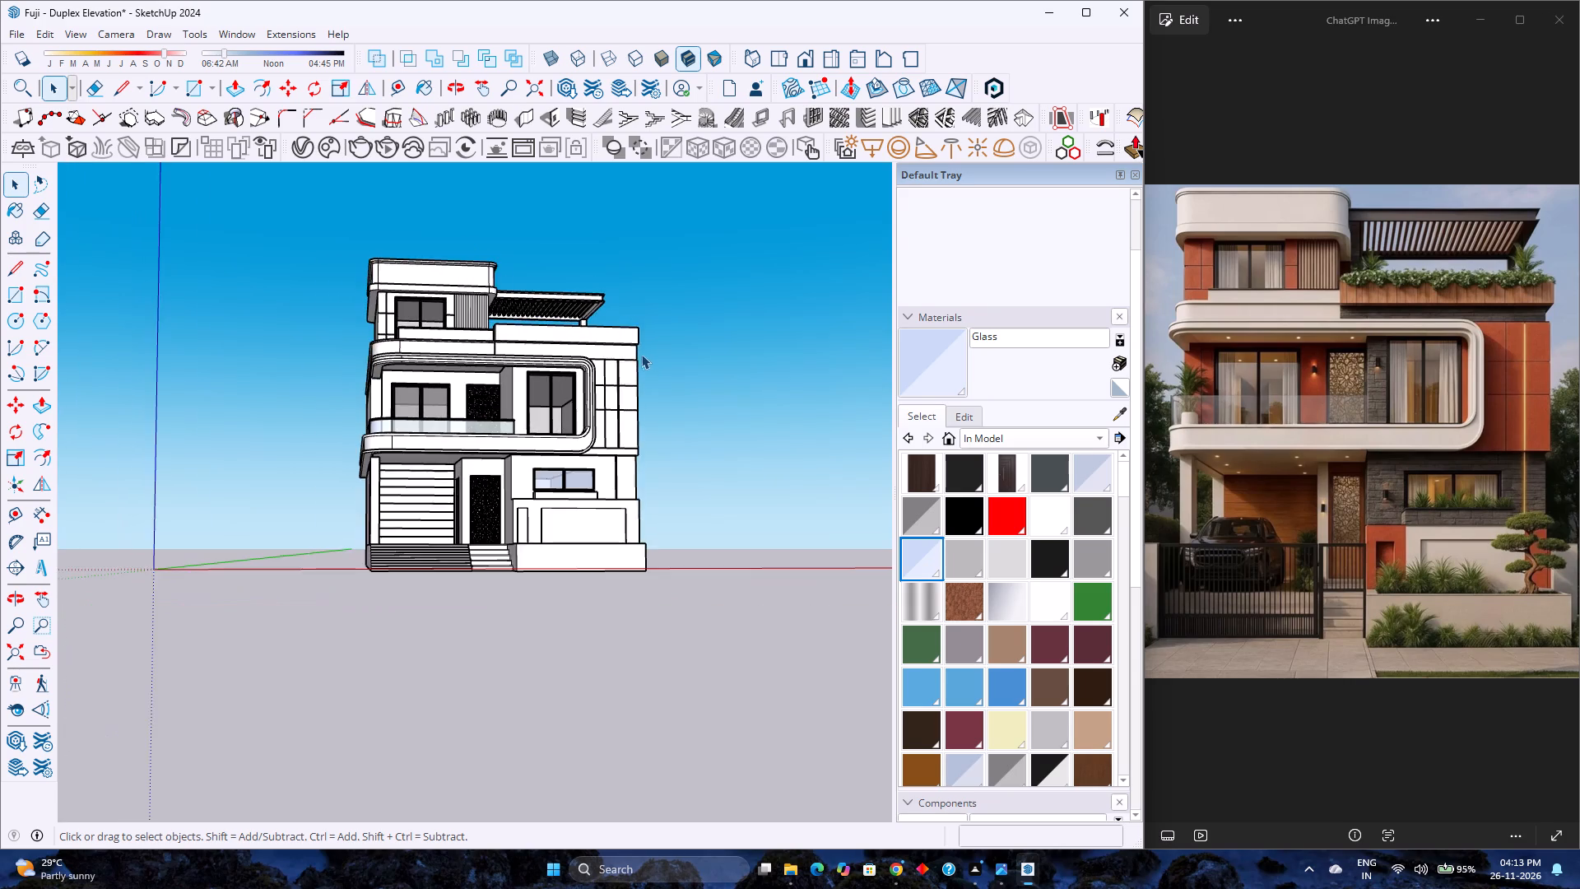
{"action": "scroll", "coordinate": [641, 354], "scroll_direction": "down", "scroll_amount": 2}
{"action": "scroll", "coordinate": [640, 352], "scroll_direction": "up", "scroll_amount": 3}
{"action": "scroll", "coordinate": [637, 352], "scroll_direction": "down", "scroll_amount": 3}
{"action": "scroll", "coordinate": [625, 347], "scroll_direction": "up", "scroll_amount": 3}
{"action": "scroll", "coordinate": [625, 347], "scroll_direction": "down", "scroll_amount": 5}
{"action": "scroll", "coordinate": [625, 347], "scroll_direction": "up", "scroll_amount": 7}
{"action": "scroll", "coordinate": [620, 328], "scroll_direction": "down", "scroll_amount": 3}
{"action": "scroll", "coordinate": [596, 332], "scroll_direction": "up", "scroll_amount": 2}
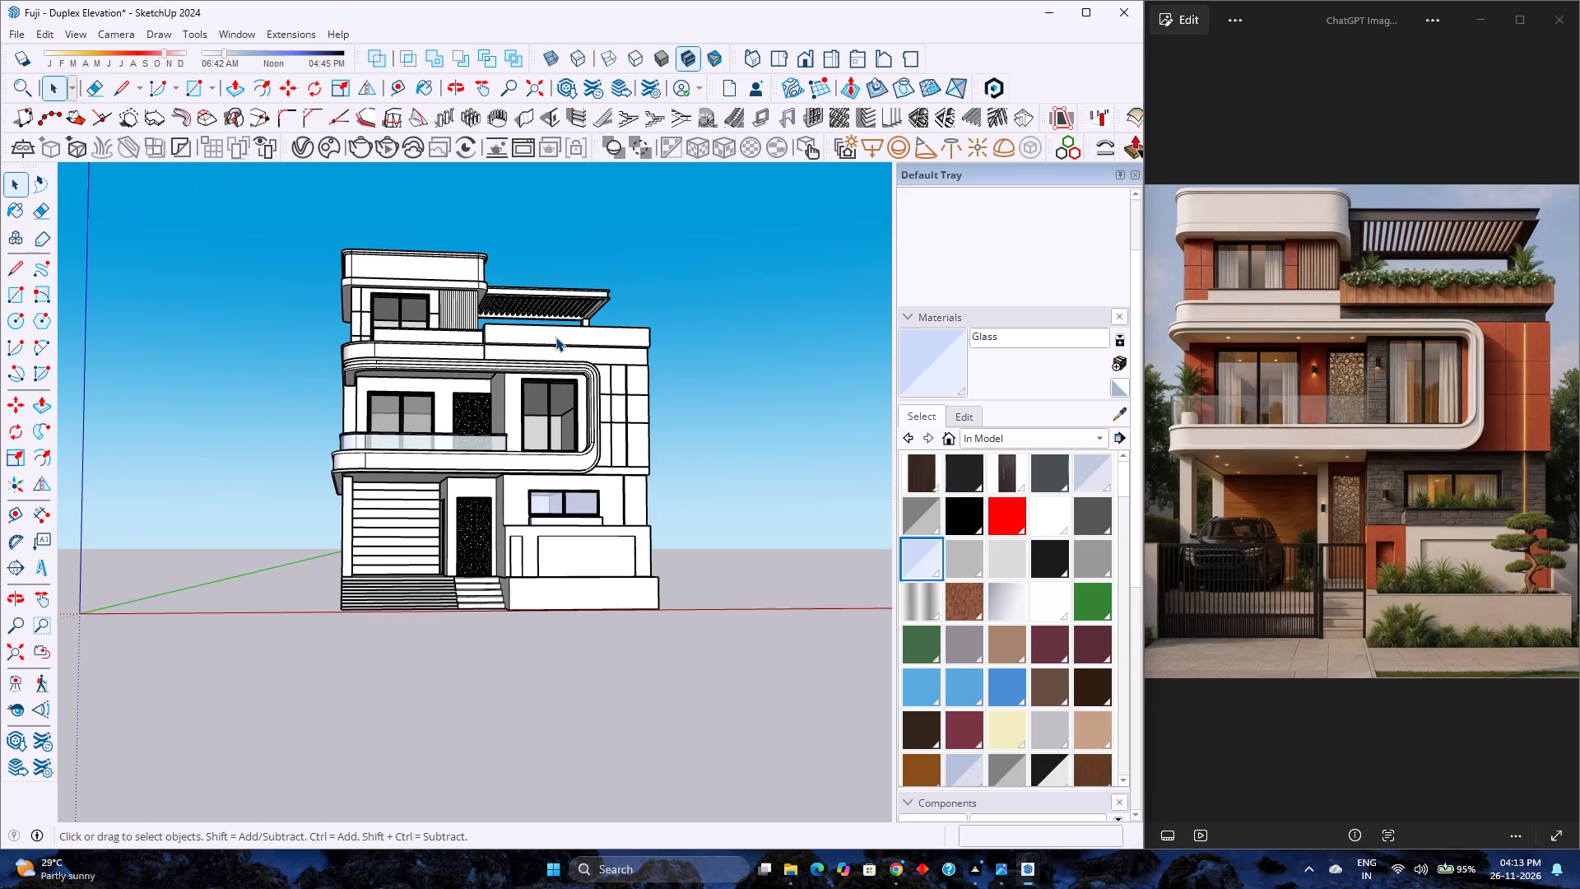
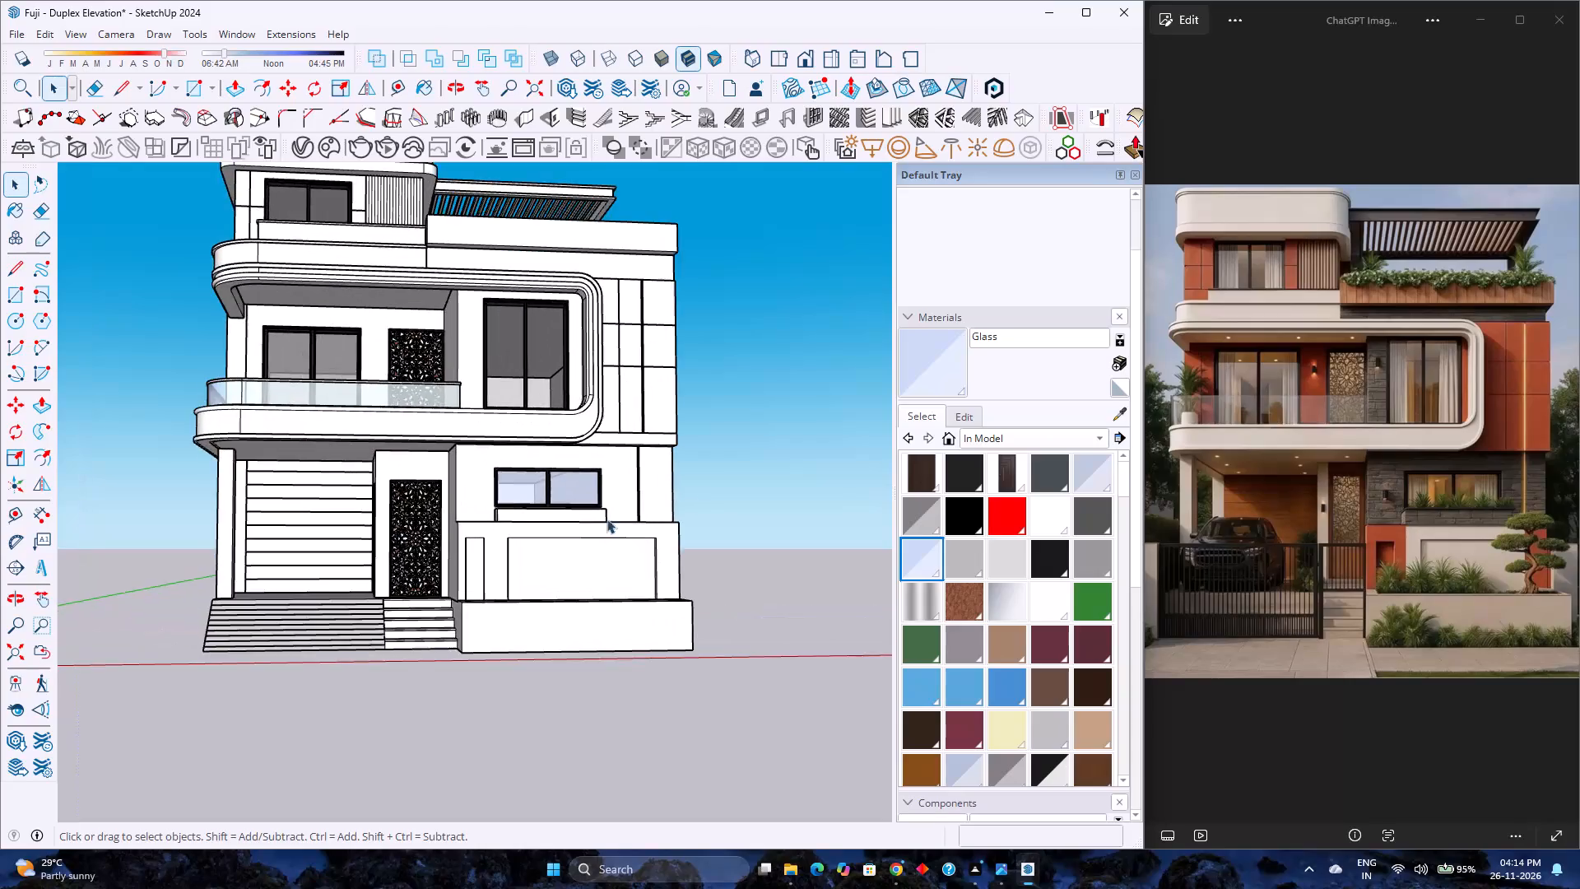
Open the first-floor wall beside the rounded frame for editing and pull its lower outer-corner panel outward 1".
{"action": "middle_click_drag", "start_coordinate": [680, 383], "coordinate": [553, 389]}
{"action": "middle_click", "coordinate": [553, 389]}
{"action": "scroll", "coordinate": [370, 500], "scroll_direction": "up", "scroll_amount": 2}
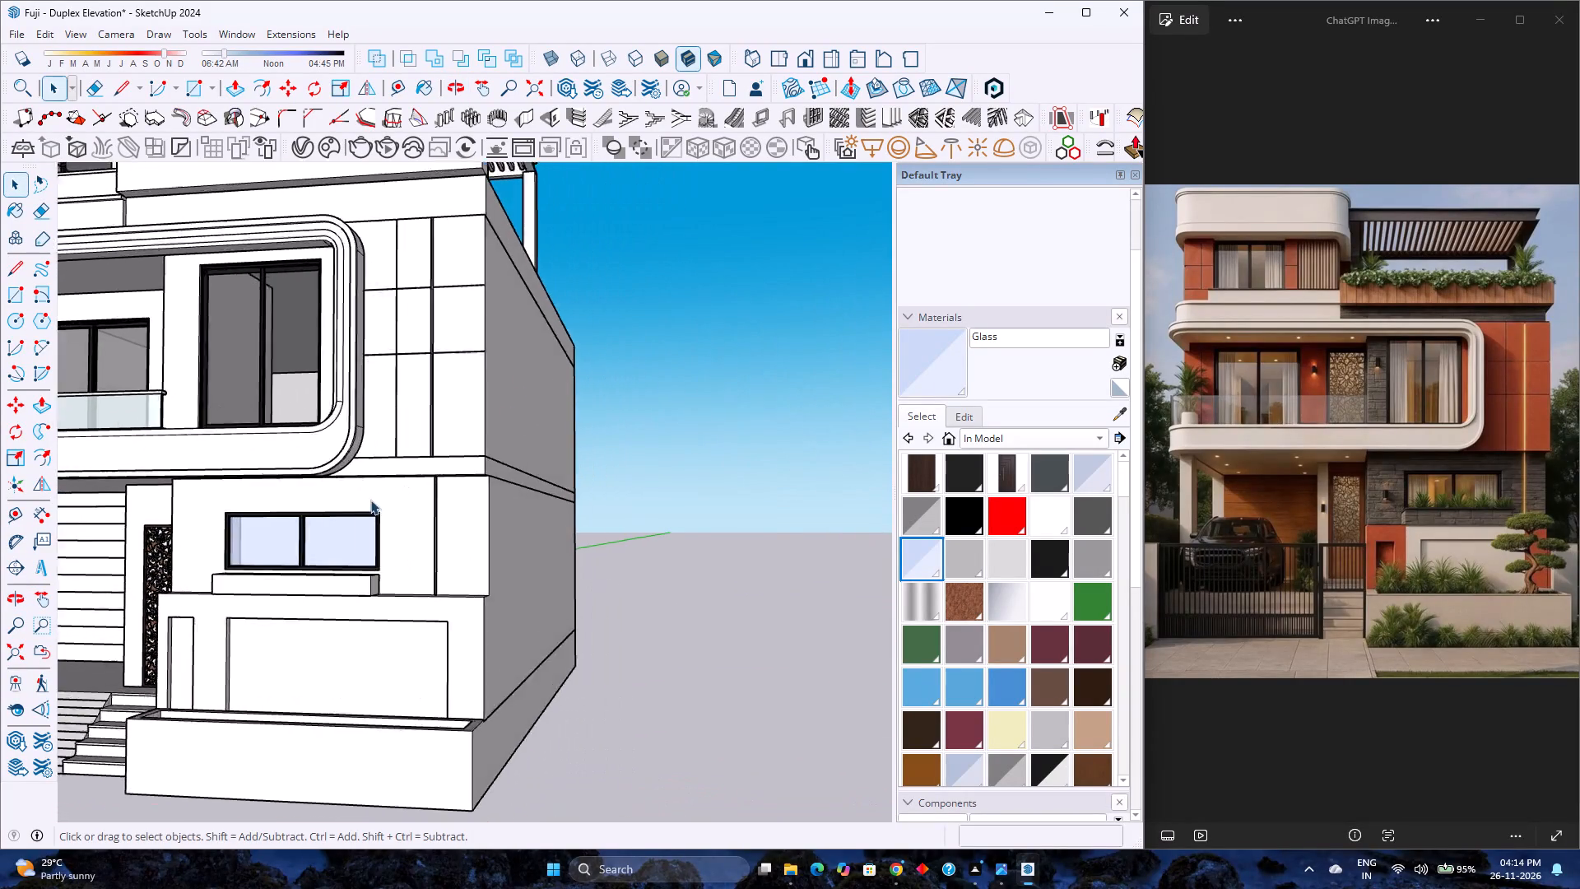
{"action": "scroll", "coordinate": [370, 500], "scroll_direction": "up", "scroll_amount": 5}
{"action": "middle_click_drag", "start_coordinate": [381, 440], "coordinate": [304, 279]}
{"action": "middle_click", "coordinate": [304, 279]}
{"action": "scroll", "coordinate": [385, 505], "scroll_direction": "up", "scroll_amount": 3}
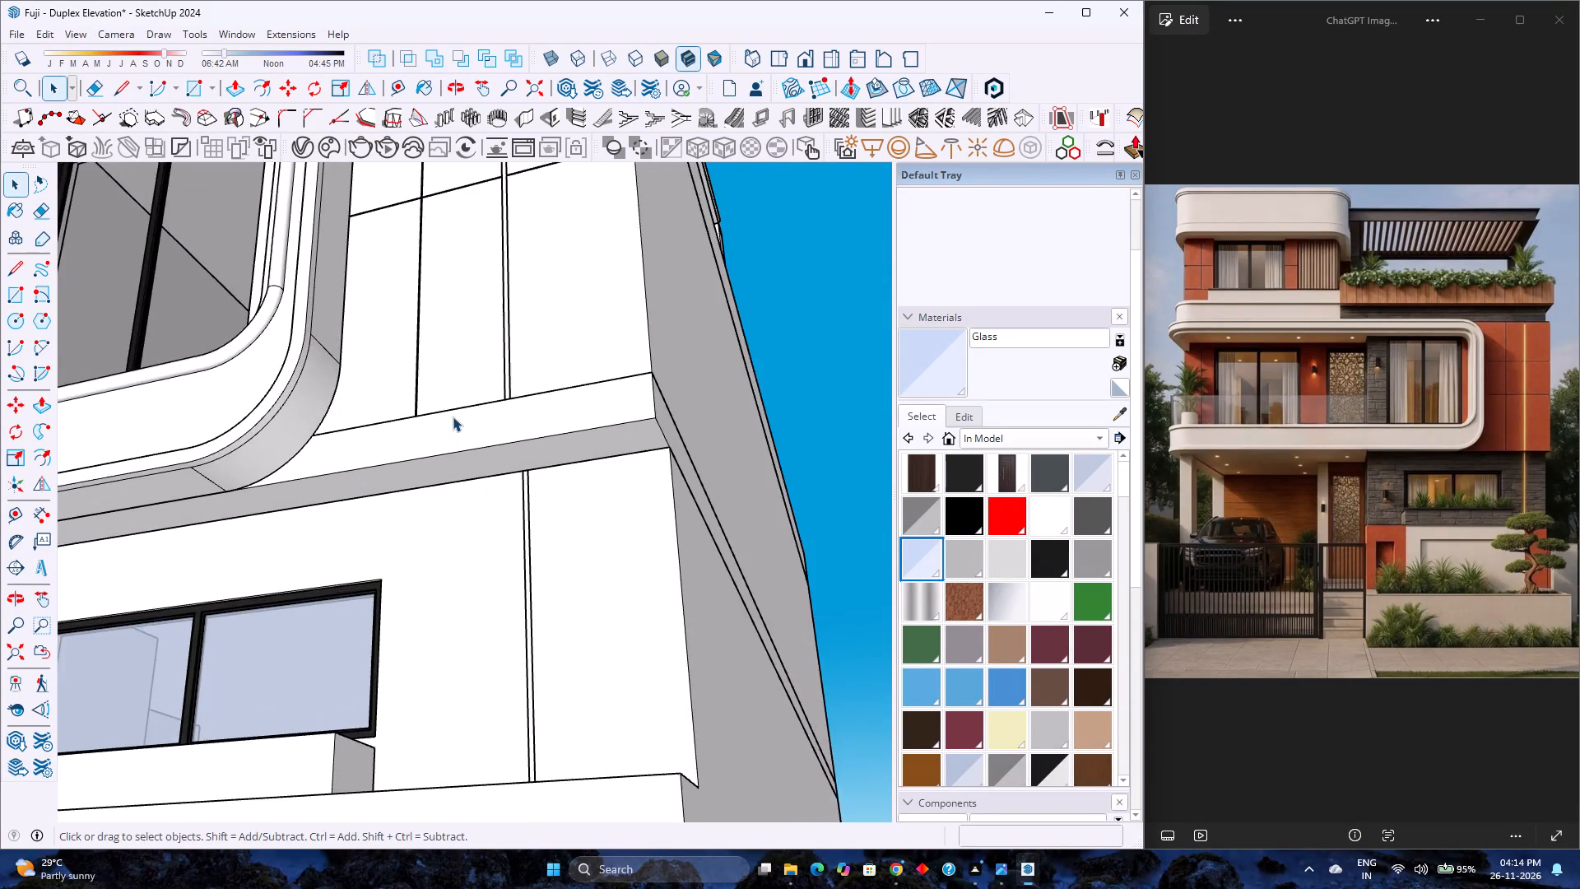
{"action": "scroll", "coordinate": [453, 417], "scroll_direction": "up", "scroll_amount": 4}
{"action": "middle_click_drag", "start_coordinate": [453, 417], "coordinate": [457, 666]}
{"action": "middle_click", "coordinate": [457, 666]}
{"action": "scroll", "coordinate": [434, 469], "scroll_direction": "down", "scroll_amount": 9}
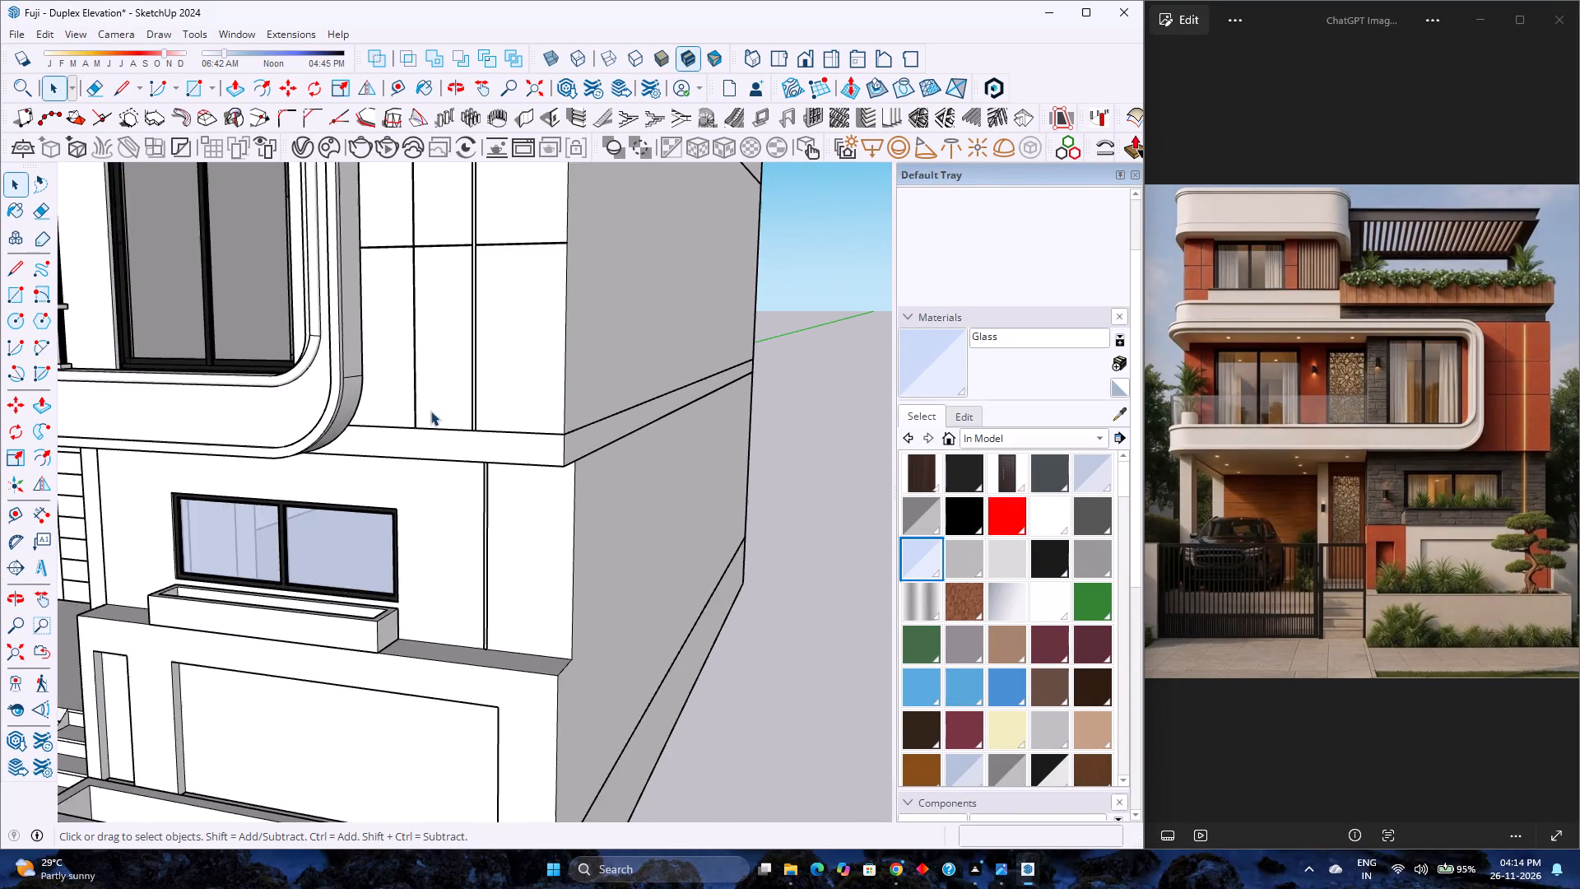
{"action": "scroll", "coordinate": [430, 411], "scroll_direction": "down", "scroll_amount": 4}
{"action": "middle_click_drag", "start_coordinate": [388, 391], "coordinate": [409, 361]}
{"action": "middle_click", "coordinate": [409, 361]}
{"action": "double_click", "coordinate": [409, 361]}
{"action": "scroll", "coordinate": [409, 361], "scroll_direction": "up", "scroll_amount": 3}
{"action": "double_click", "coordinate": [409, 361]}
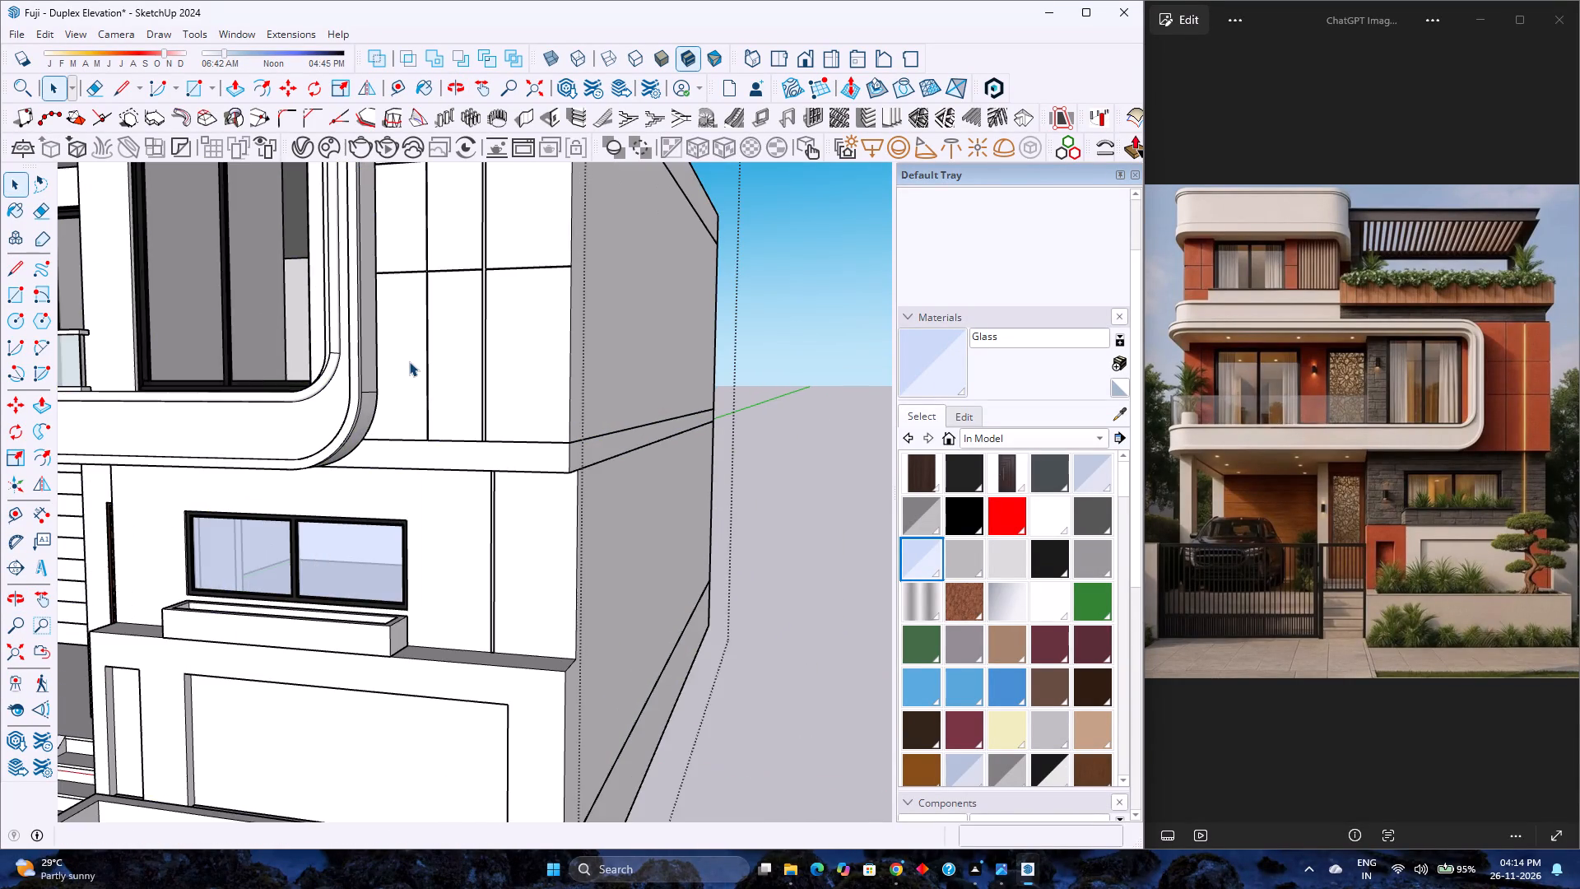
{"action": "scroll", "coordinate": [409, 361], "scroll_direction": "up", "scroll_amount": 4}
{"action": "scroll", "coordinate": [527, 441], "scroll_direction": "up", "scroll_amount": 4}
{"action": "middle_click_drag", "start_coordinate": [536, 486], "coordinate": [440, 389]}
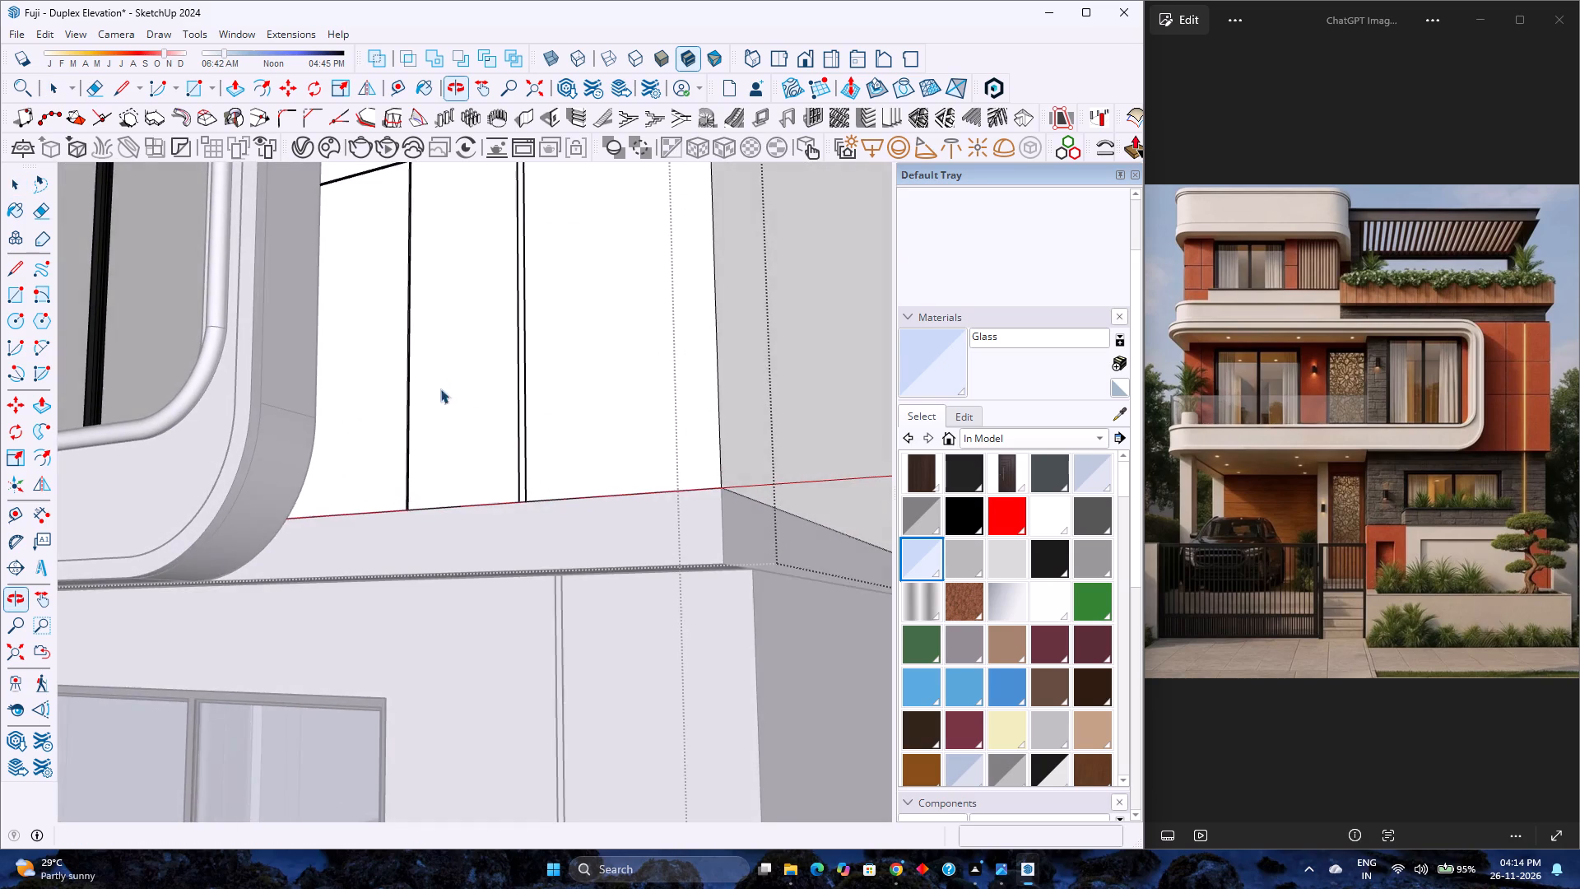
{"action": "scroll", "coordinate": [588, 467], "scroll_direction": "up", "scroll_amount": 2}
{"action": "left_click", "coordinate": [615, 456]}
{"action": "key", "text": "p"}
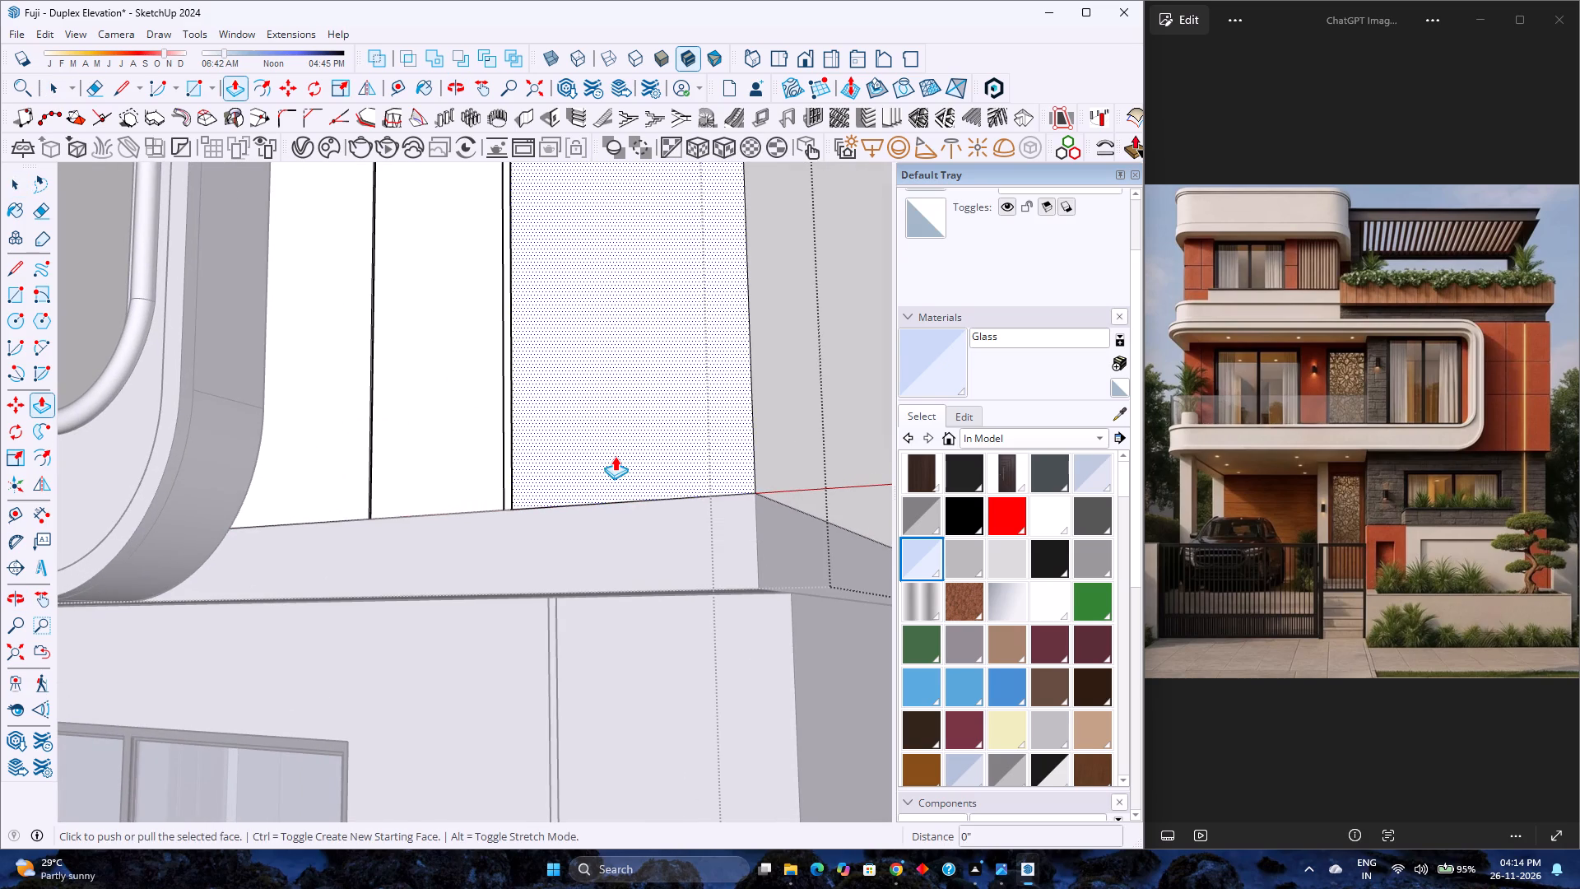
{"action": "left_click", "coordinate": [615, 456]}
{"action": "key", "text": "1"}
{"action": "key", "text": "Return"}
Repeat the 1" outward pull on the remaining wall panels, working up from the bottom row to the top row.
{"action": "scroll", "coordinate": [504, 480], "scroll_direction": "up", "scroll_amount": 4}
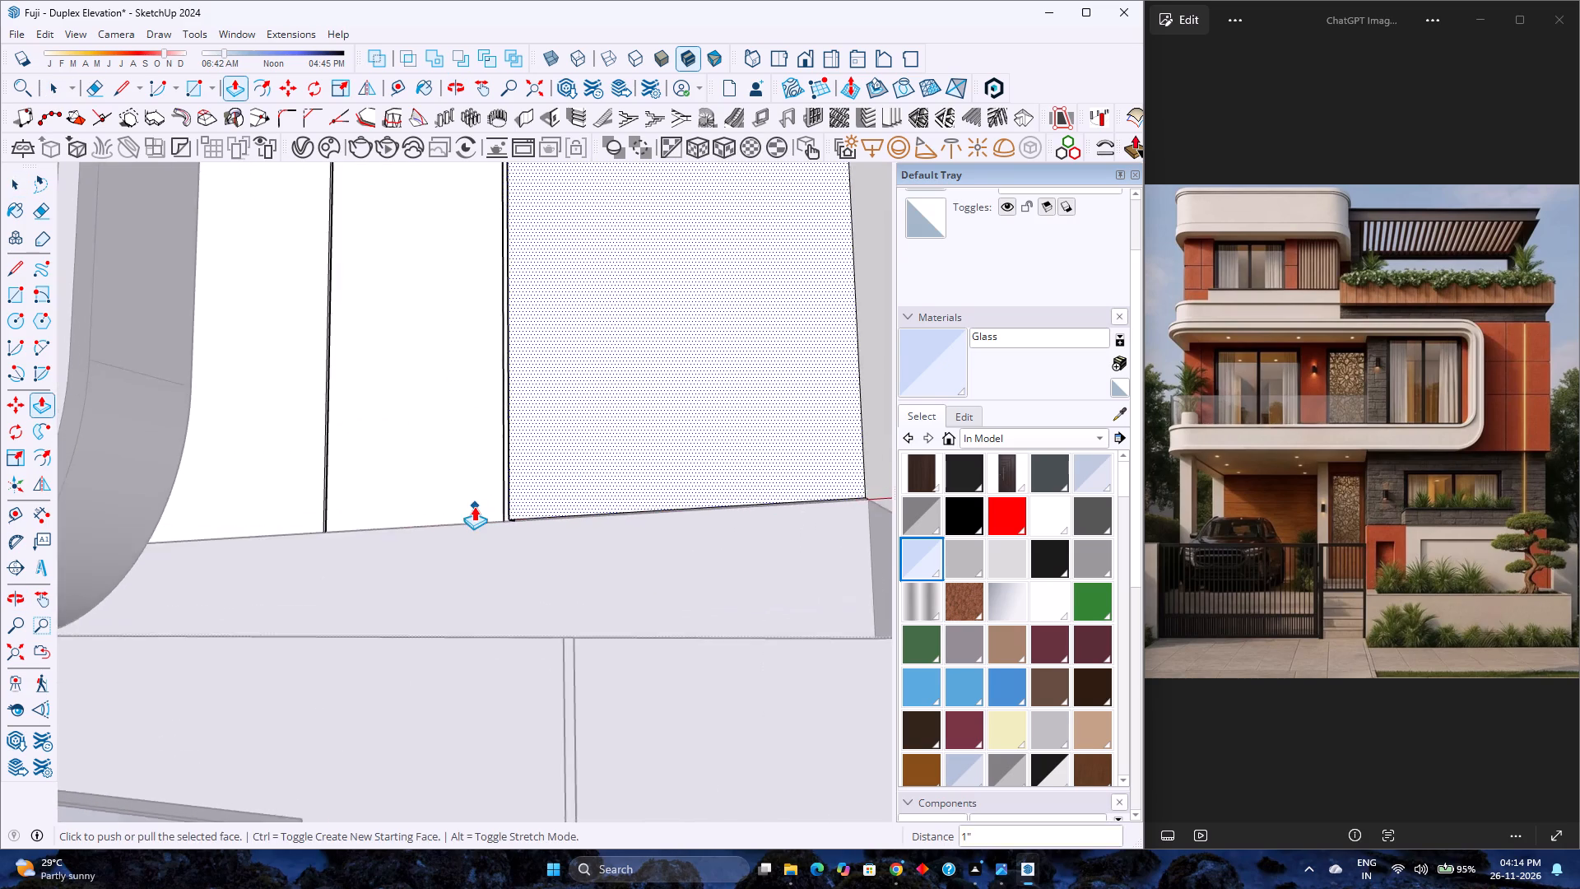
{"action": "scroll", "coordinate": [474, 506], "scroll_direction": "up", "scroll_amount": 2}
{"action": "middle_click_drag", "start_coordinate": [474, 506], "coordinate": [546, 523]}
{"action": "key", "text": "Escape"}
{"action": "double_click", "coordinate": [442, 481]}
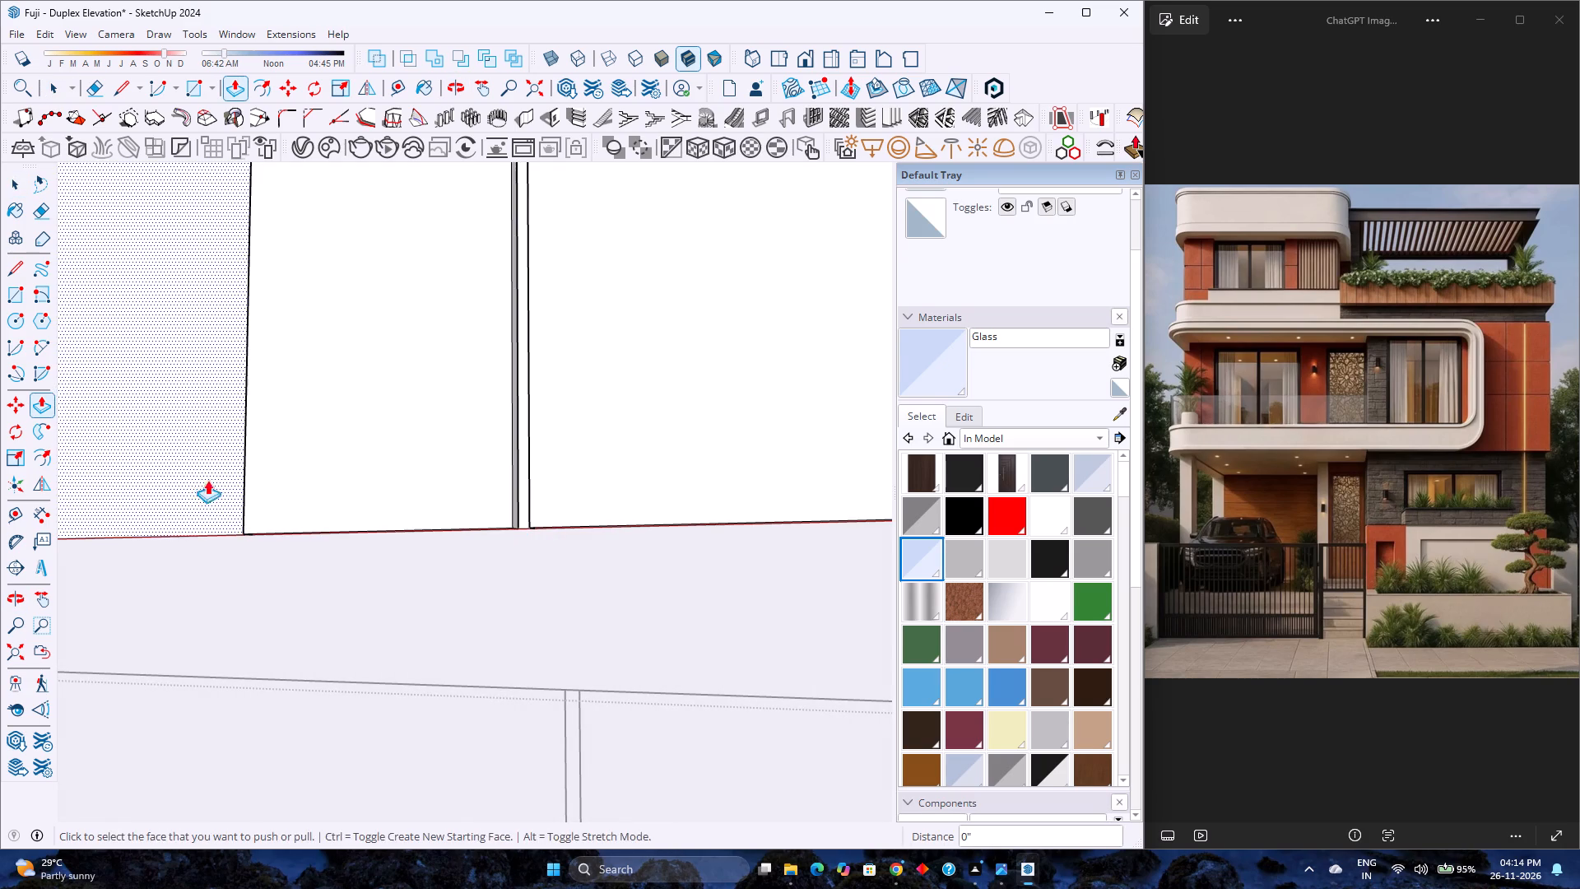
{"action": "double_click", "coordinate": [195, 478]}
{"action": "scroll", "coordinate": [222, 486], "scroll_direction": "down", "scroll_amount": 13}
{"action": "middle_click_drag", "start_coordinate": [346, 435], "coordinate": [476, 714], "text": "shift"}
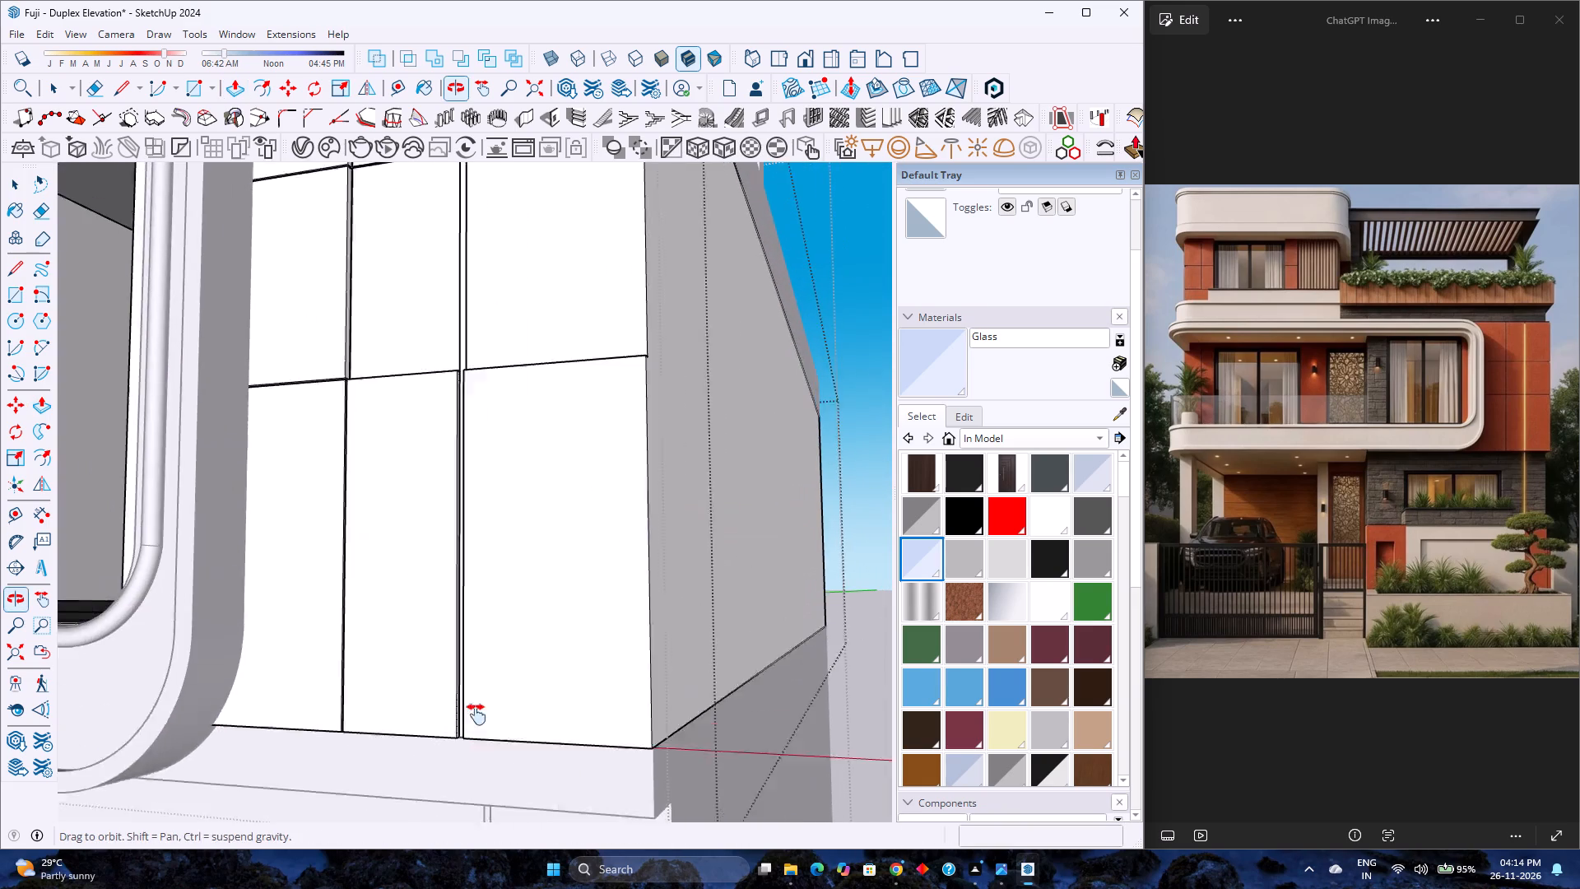
{"action": "middle_click_drag", "start_coordinate": [476, 714], "coordinate": [480, 723], "text": "shift"}
{"action": "middle_click", "coordinate": [480, 723]}
{"action": "double_click", "coordinate": [548, 398]}
{"action": "double_click", "coordinate": [444, 379]}
{"action": "double_click", "coordinate": [346, 381]}
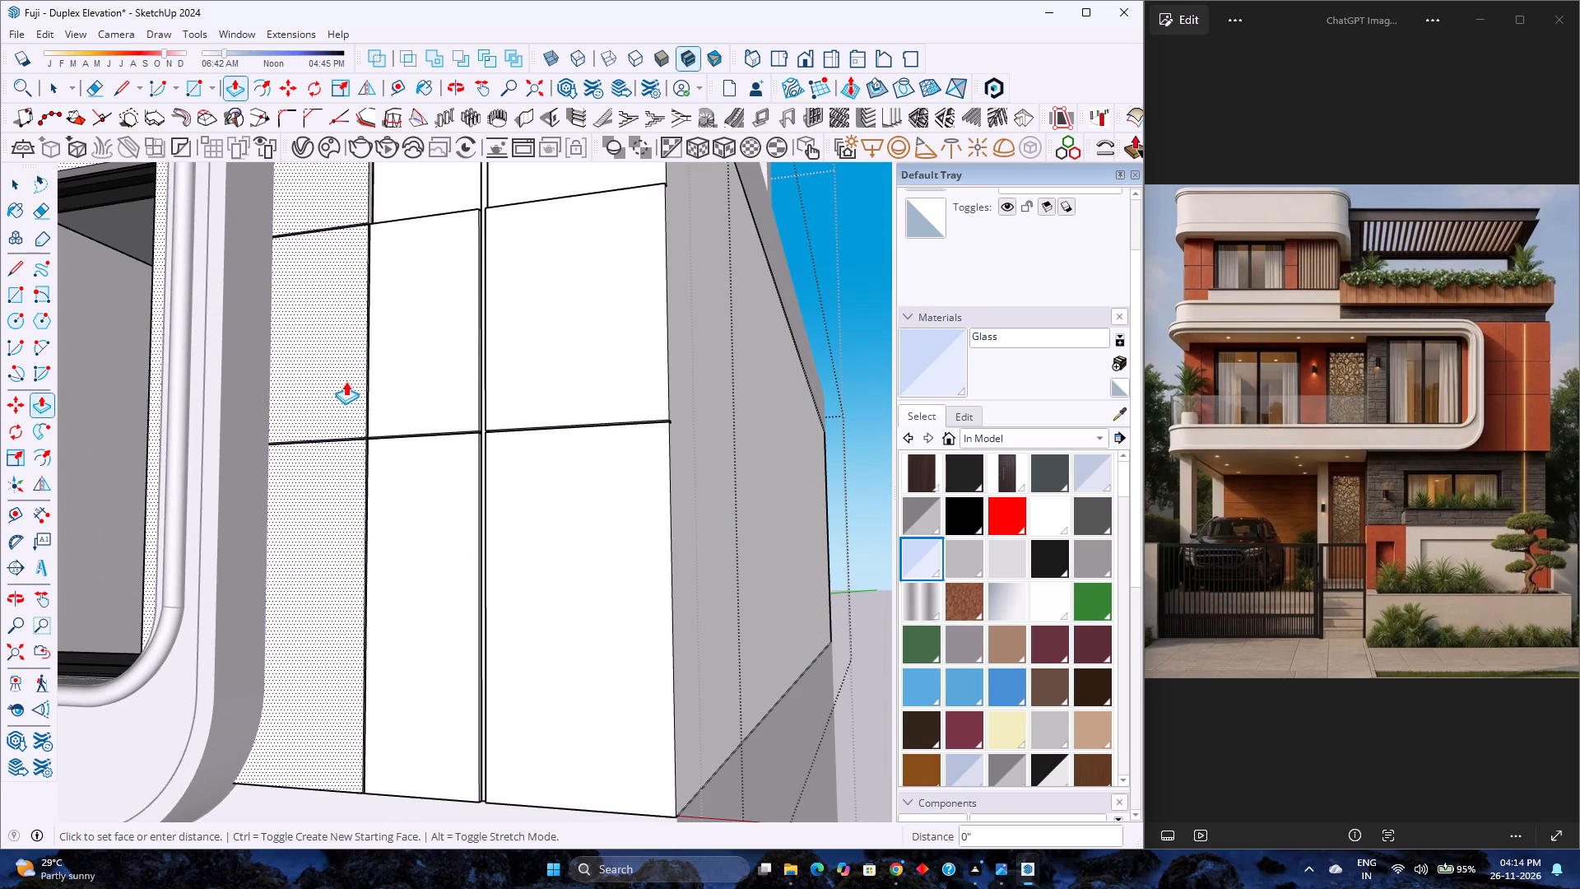
{"action": "middle_click_drag", "start_coordinate": [392, 377], "coordinate": [459, 589], "text": "shift"}
{"action": "double_click", "coordinate": [595, 376]}
{"action": "double_click", "coordinate": [502, 373]}
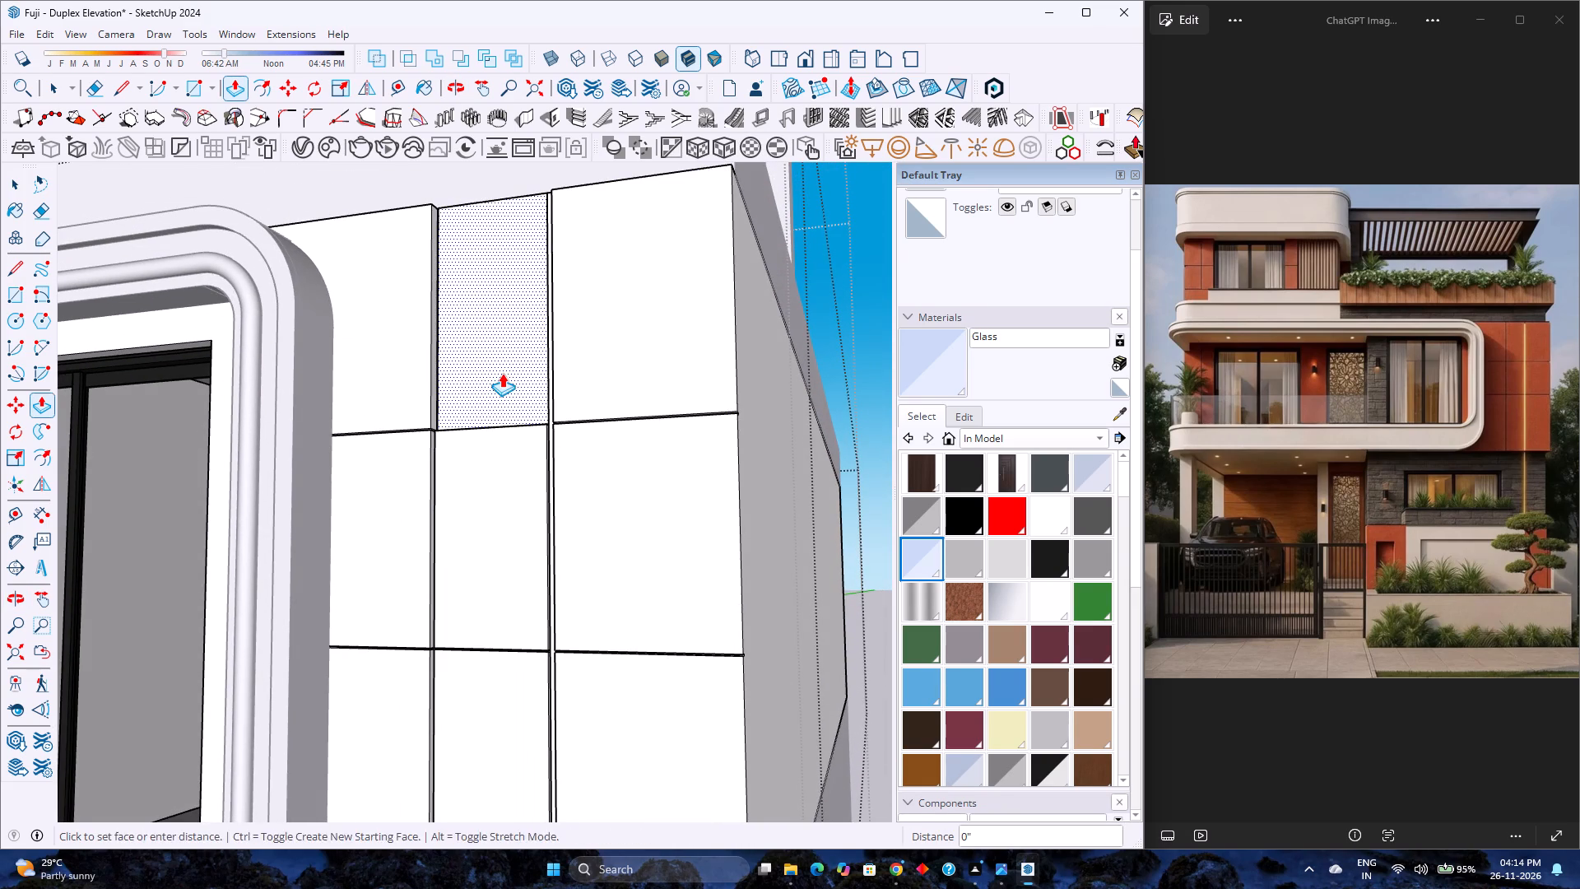
Pull the wall face of the panel column next to the rounded frame out 1", flush with the adjacent panels.
{"action": "scroll", "coordinate": [429, 431], "scroll_direction": "up", "scroll_amount": 9}
{"action": "middle_click_drag", "start_coordinate": [421, 442], "coordinate": [421, 443]}
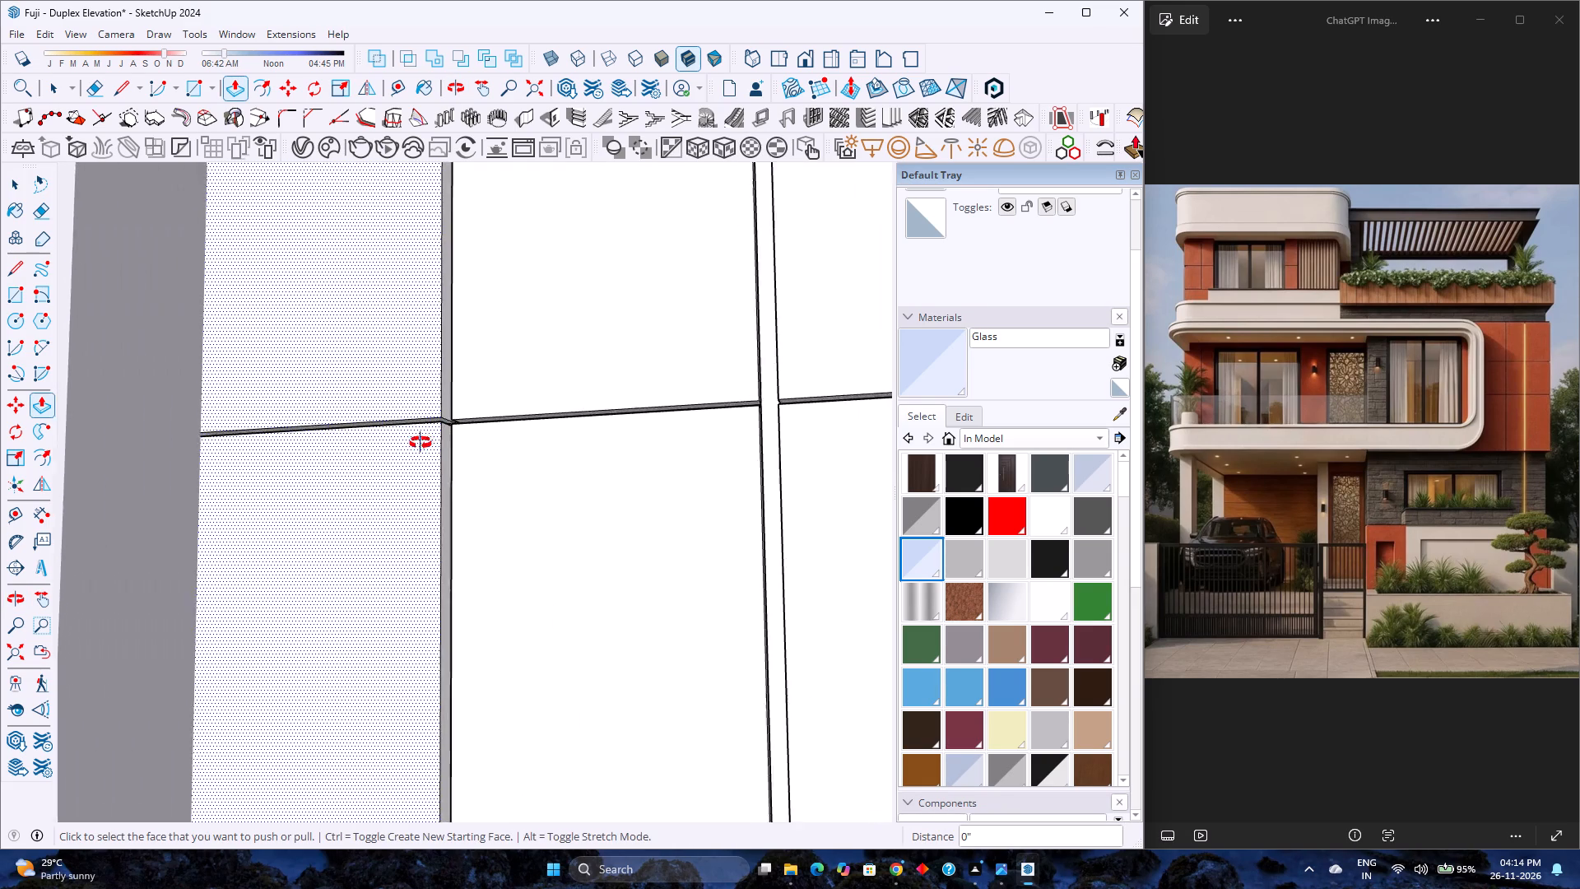
{"action": "middle_click_drag", "start_coordinate": [421, 443], "coordinate": [555, 556]}
{"action": "middle_click_drag", "start_coordinate": [555, 556], "coordinate": [526, 515]}
{"action": "scroll", "coordinate": [516, 497], "scroll_direction": "down", "scroll_amount": 7}
{"action": "middle_click_drag", "start_coordinate": [389, 505], "coordinate": [441, 491]}
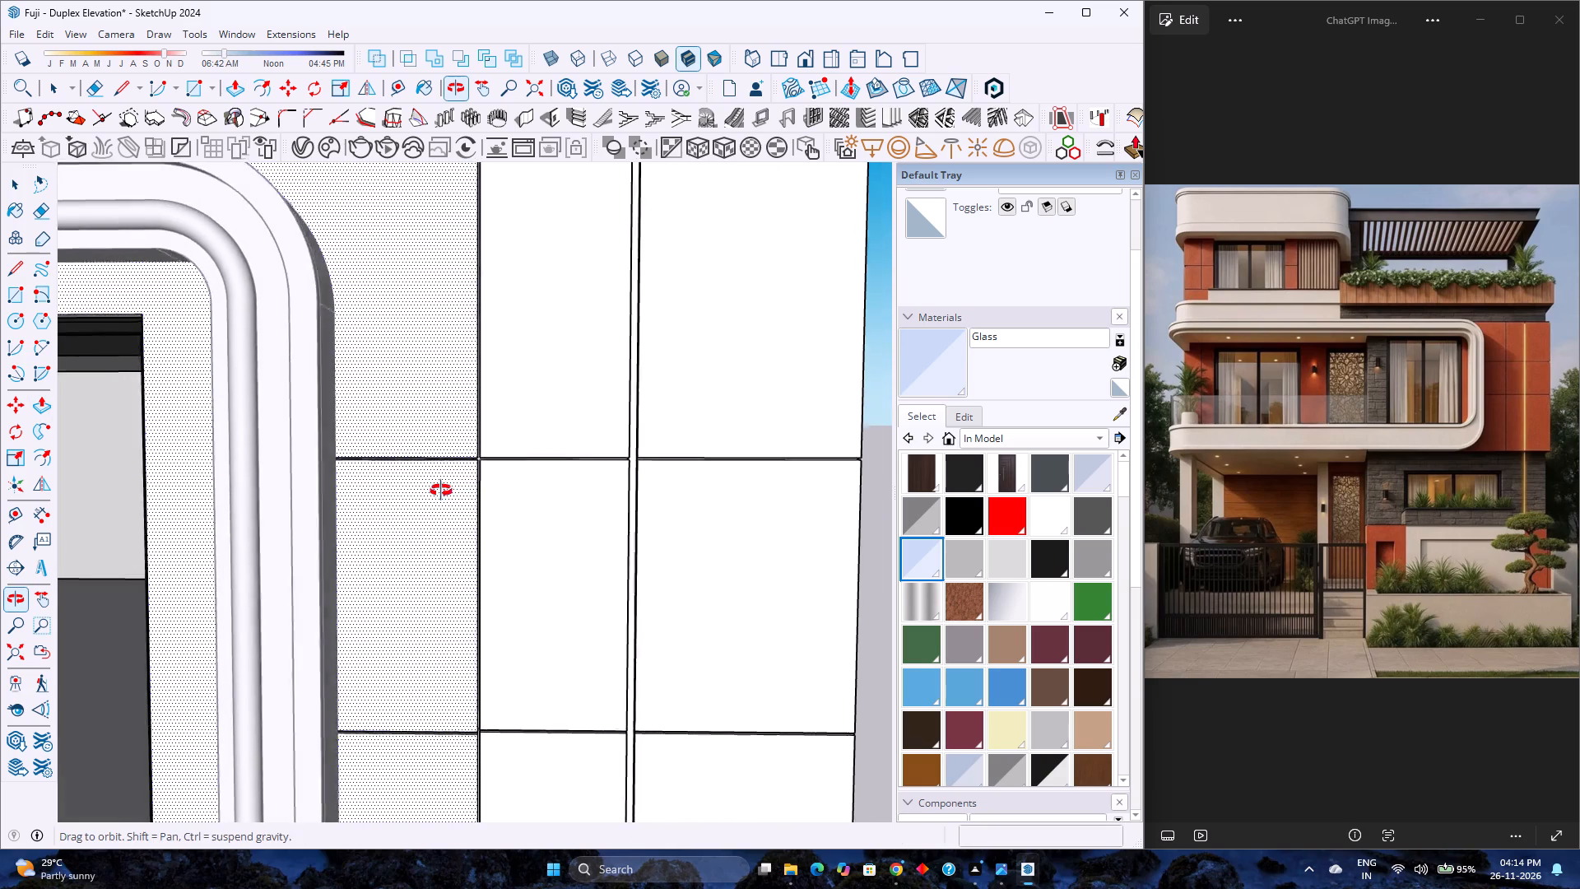
{"action": "middle_click_drag", "start_coordinate": [441, 491], "coordinate": [318, 478]}
{"action": "scroll", "coordinate": [405, 500], "scroll_direction": "down", "scroll_amount": 8}
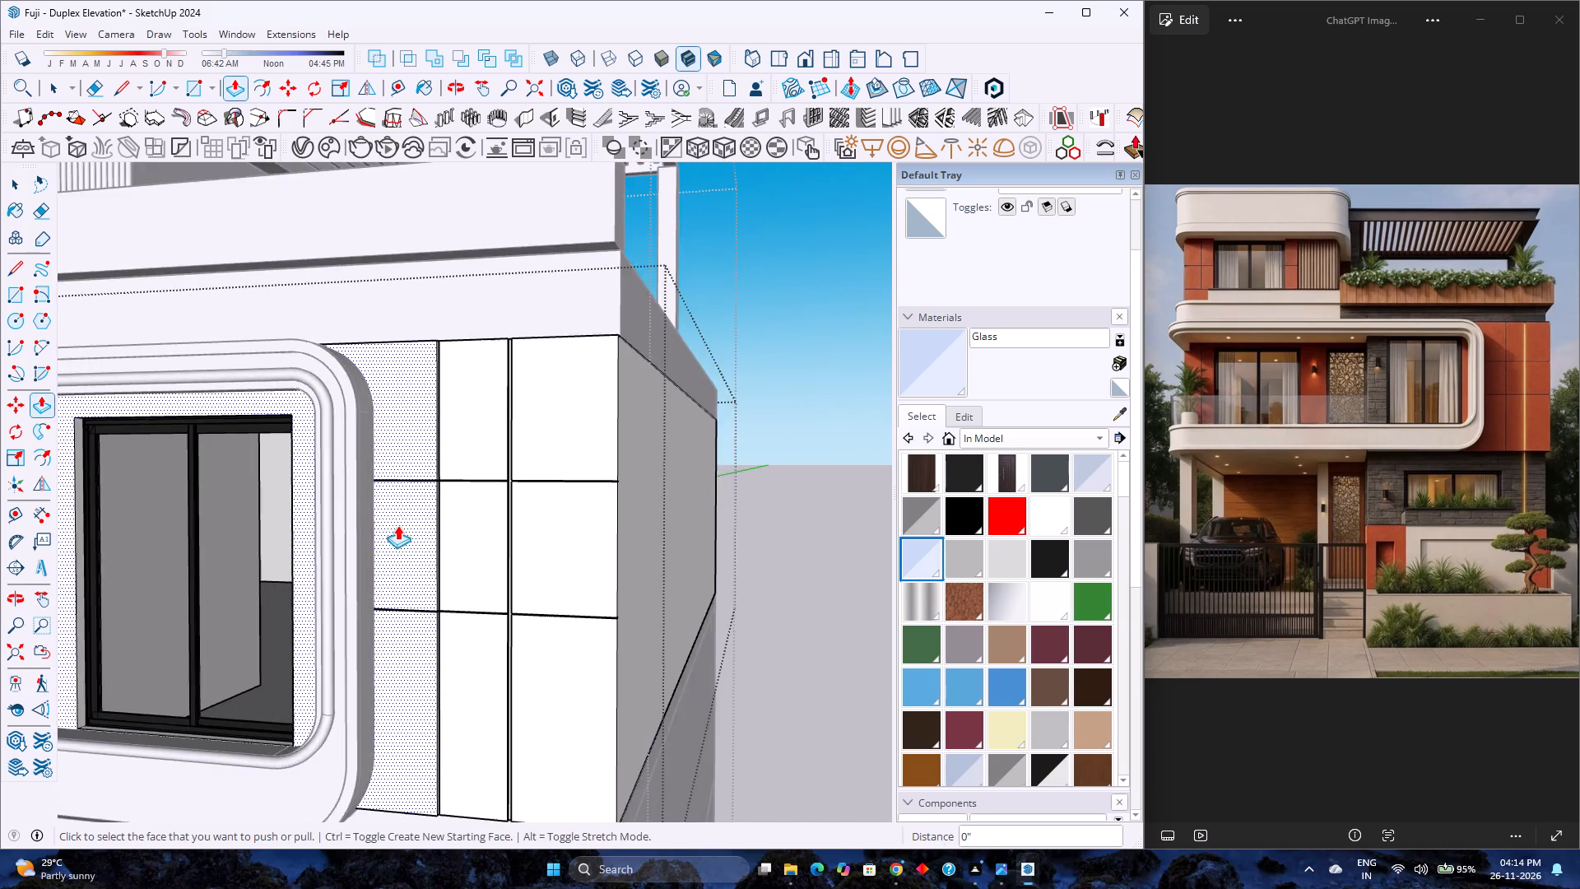
{"action": "scroll", "coordinate": [397, 531], "scroll_direction": "down", "scroll_amount": 4}
{"action": "scroll", "coordinate": [421, 523], "scroll_direction": "up", "scroll_amount": 7}
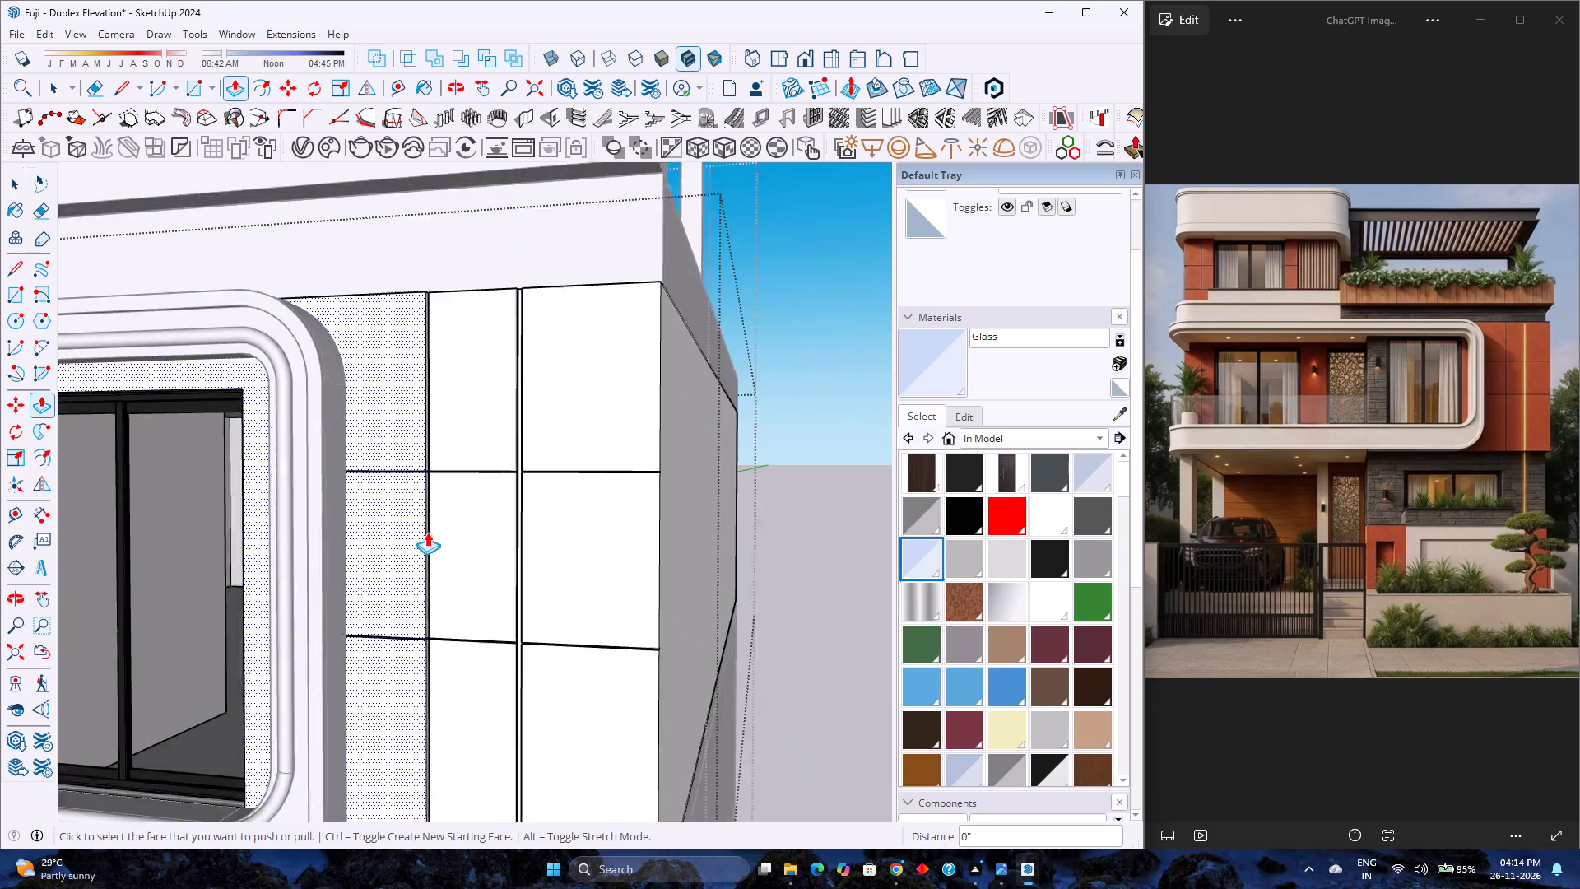
{"action": "scroll", "coordinate": [427, 532], "scroll_direction": "up", "scroll_amount": 1}
{"action": "middle_click_drag", "start_coordinate": [423, 532], "coordinate": [197, 531]}
{"action": "left_click", "coordinate": [397, 540]}
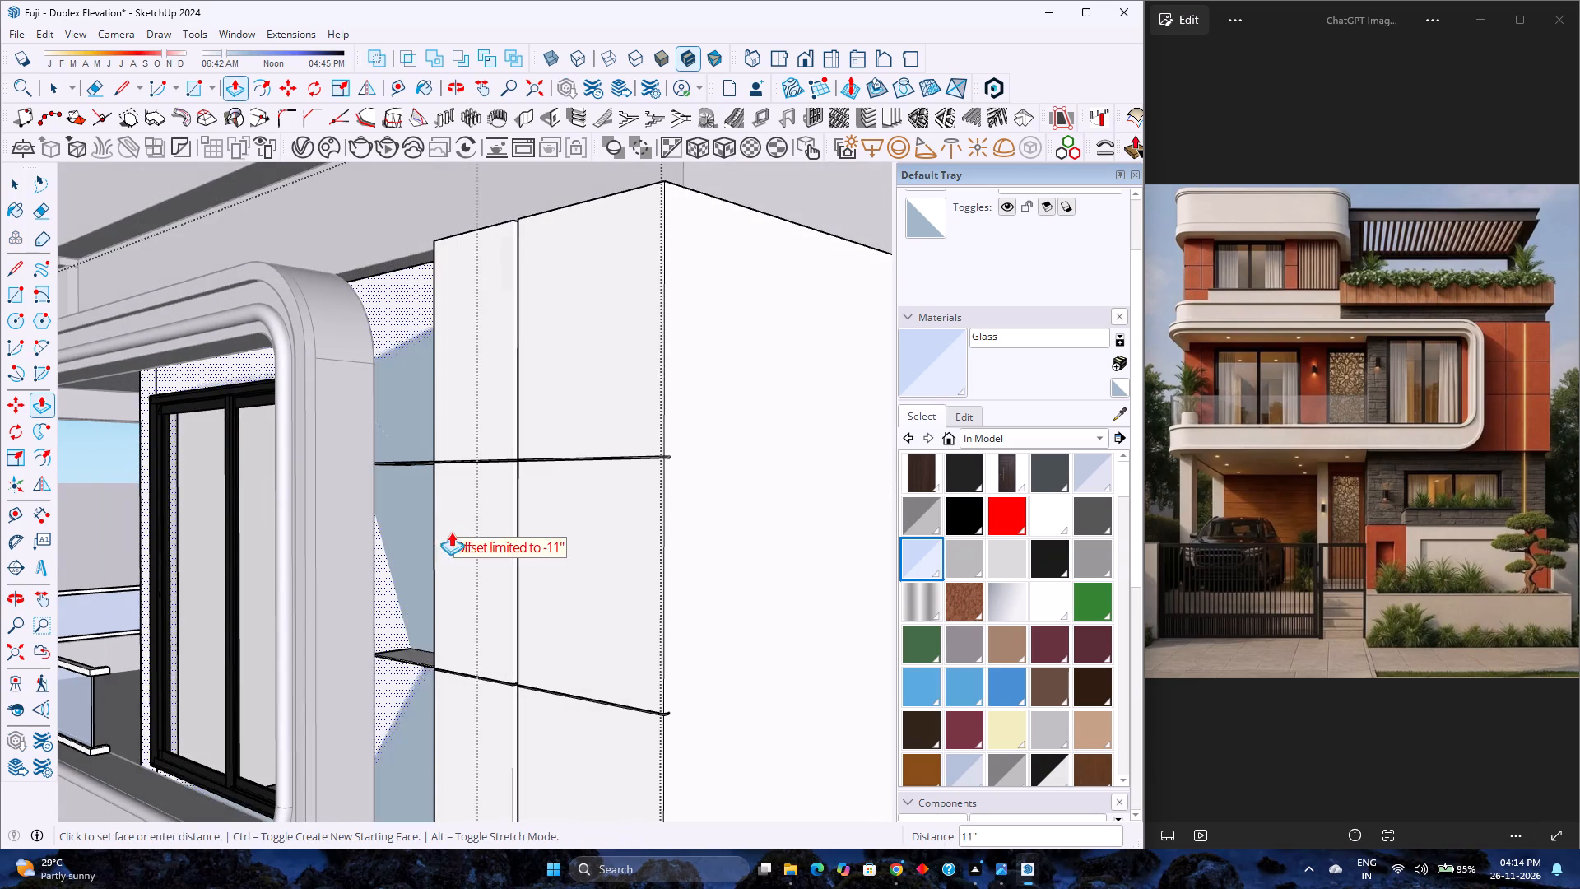
{"action": "left_click", "coordinate": [467, 524]}
{"action": "scroll", "coordinate": [458, 546], "scroll_direction": "down", "scroll_amount": 2}
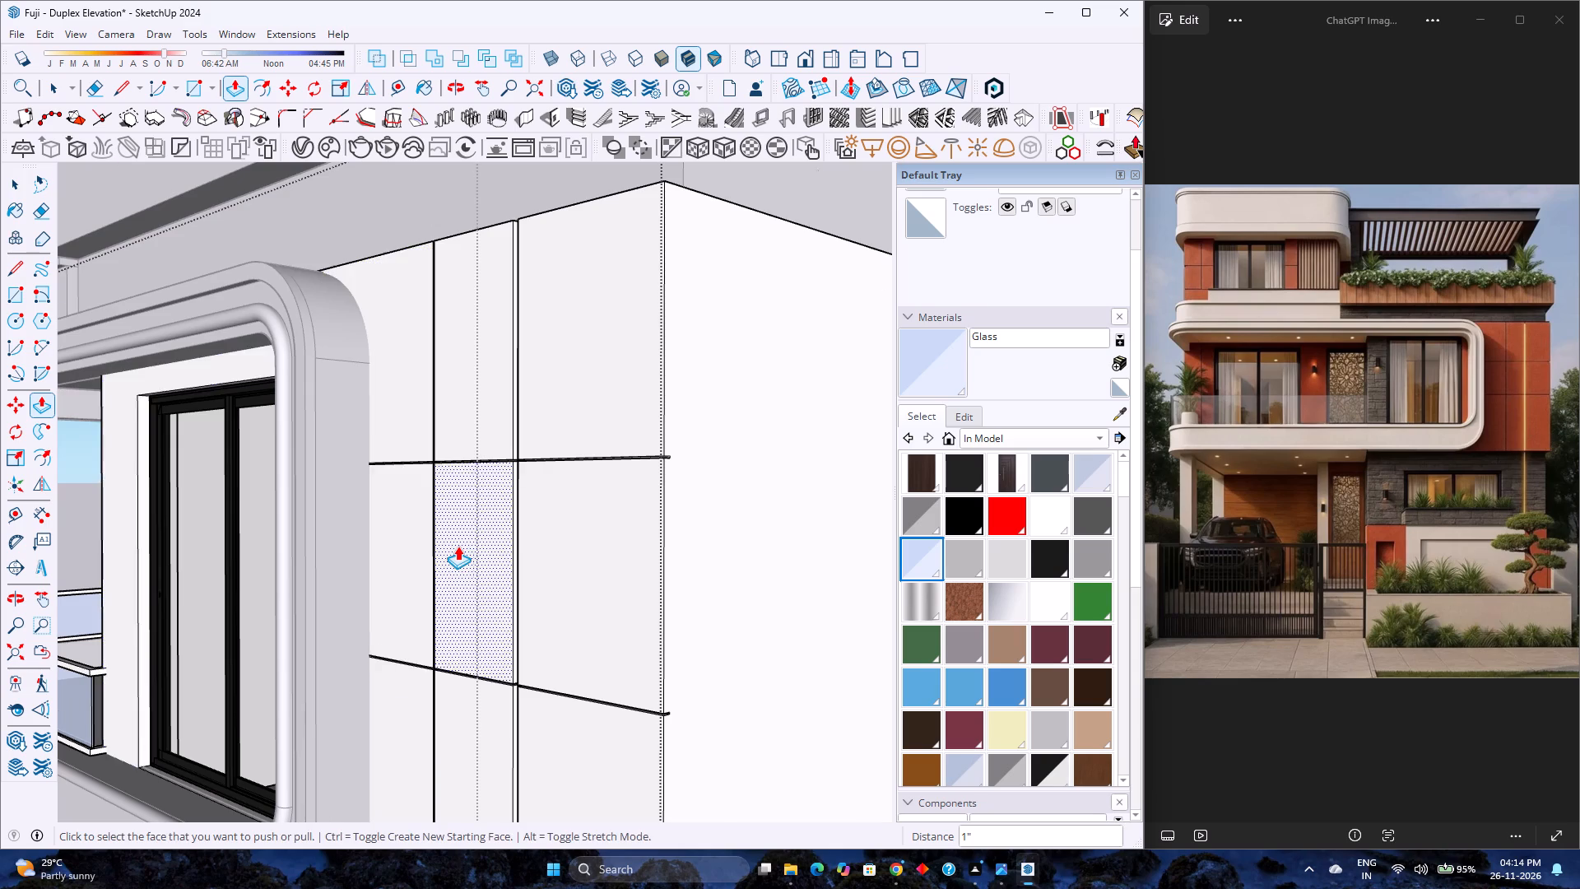
{"action": "scroll", "coordinate": [458, 546], "scroll_direction": "down", "scroll_amount": 5}
{"action": "scroll", "coordinate": [458, 546], "scroll_direction": "up", "scroll_amount": 3}
{"action": "scroll", "coordinate": [458, 546], "scroll_direction": "down", "scroll_amount": 2}
{"action": "scroll", "coordinate": [458, 546], "scroll_direction": "up", "scroll_amount": 3}
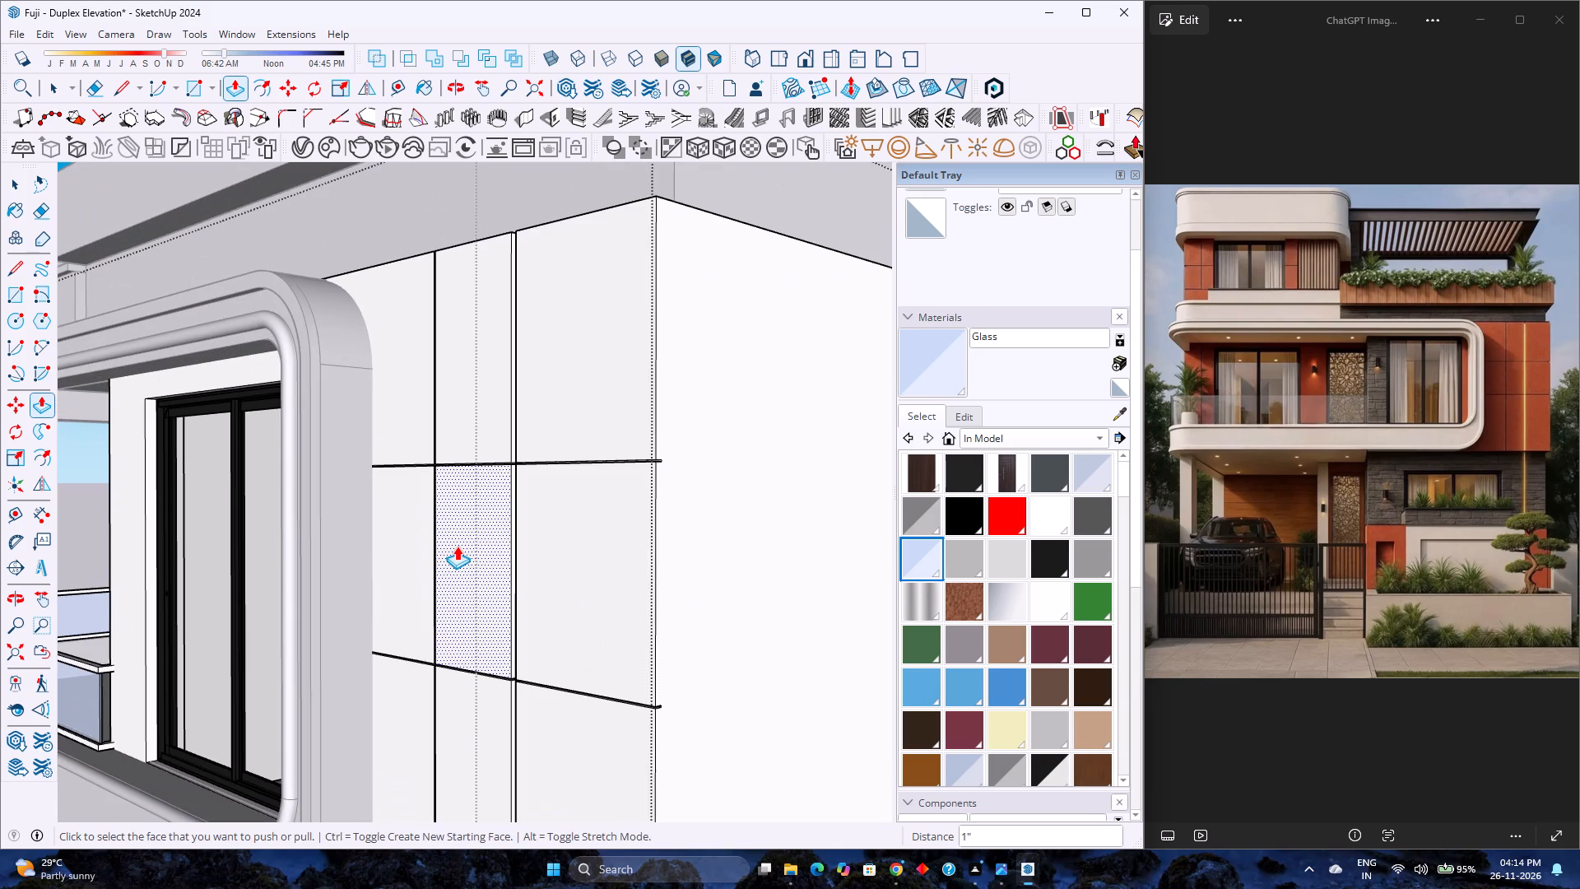
{"action": "left_click", "coordinate": [460, 542]}
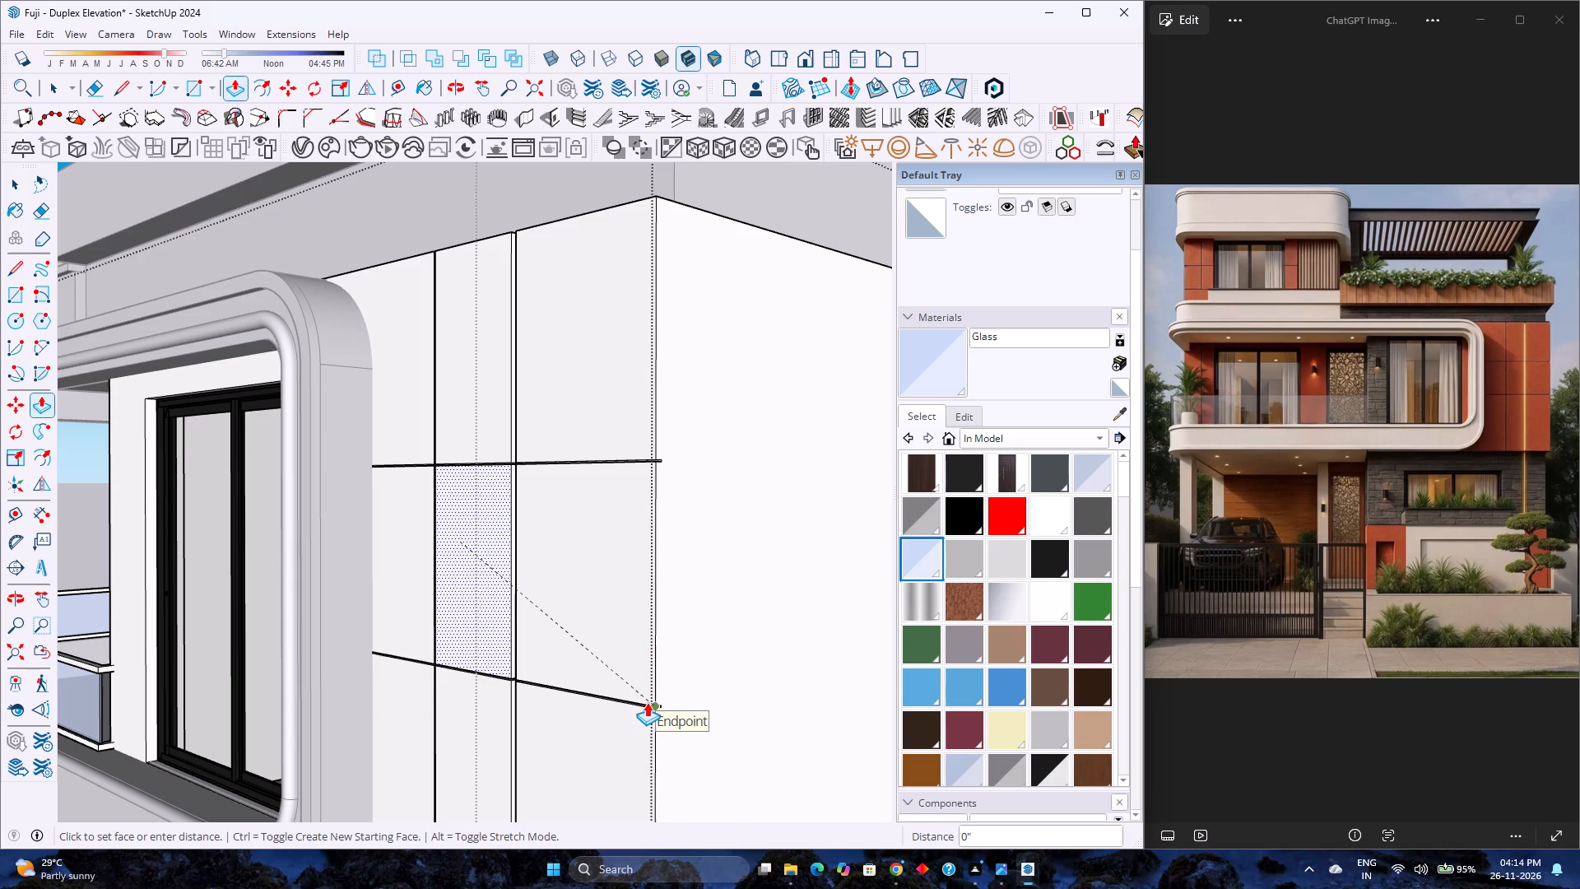
{"action": "key", "text": "Escape"}
Open the narrow vertical strip between the panel columns and pull its front face out 1", flush with the panels.
{"action": "scroll", "coordinate": [570, 571], "scroll_direction": "down", "scroll_amount": 7}
{"action": "middle_click_drag", "start_coordinate": [546, 603], "coordinate": [572, 417], "text": "shift"}
{"action": "middle_click", "coordinate": [578, 394], "text": "shift"}
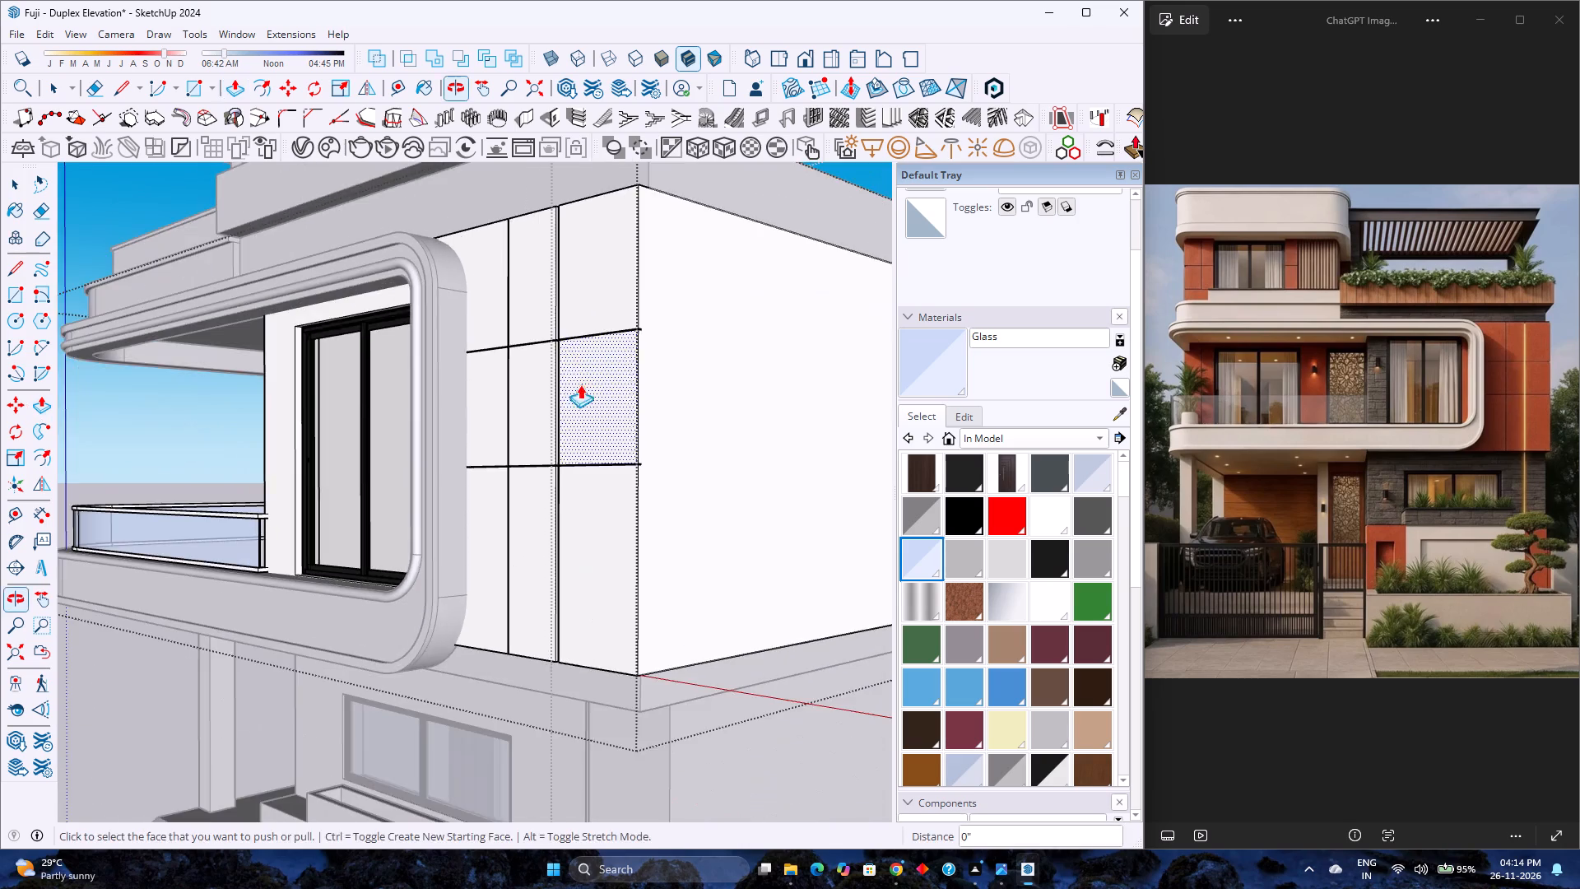
{"action": "middle_click_drag", "start_coordinate": [565, 526], "coordinate": [630, 613]}
{"action": "scroll", "coordinate": [521, 659], "scroll_direction": "up", "scroll_amount": 14}
{"action": "key", "text": "space"}
{"action": "scroll", "coordinate": [574, 636], "scroll_direction": "up", "scroll_amount": 3}
{"action": "middle_click_drag", "start_coordinate": [591, 630], "coordinate": [780, 621]}
{"action": "double_click", "coordinate": [667, 589]}
{"action": "scroll", "coordinate": [667, 589], "scroll_direction": "up", "scroll_amount": 5}
{"action": "middle_click_drag", "start_coordinate": [667, 596], "coordinate": [485, 661]}
{"action": "key", "text": "p"}
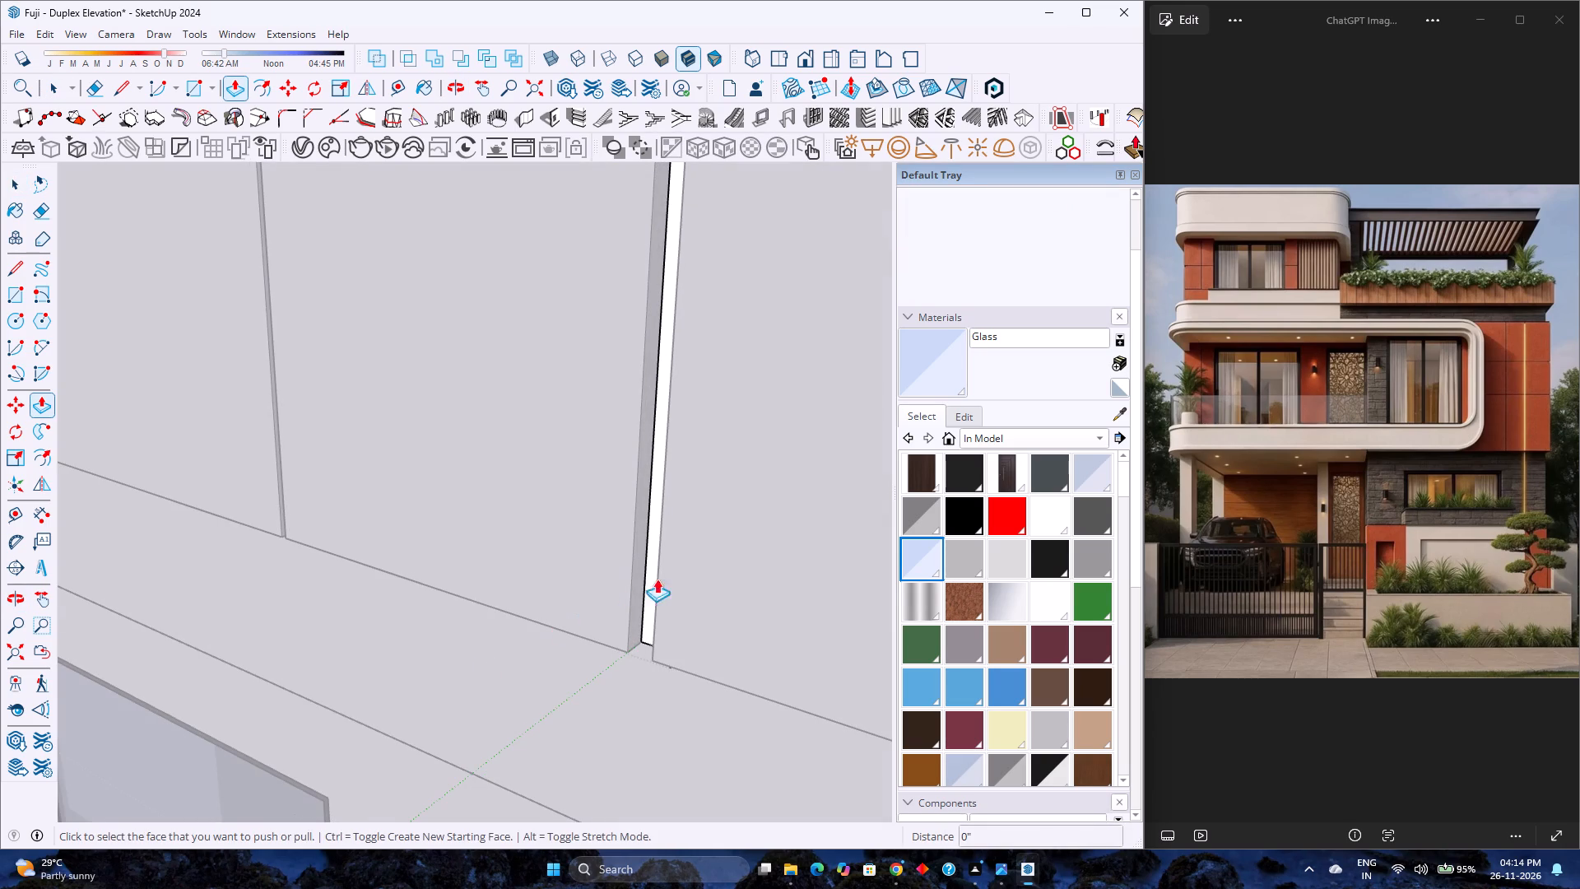
{"action": "left_click", "coordinate": [649, 582]}
{"action": "left_click", "coordinate": [671, 665]}
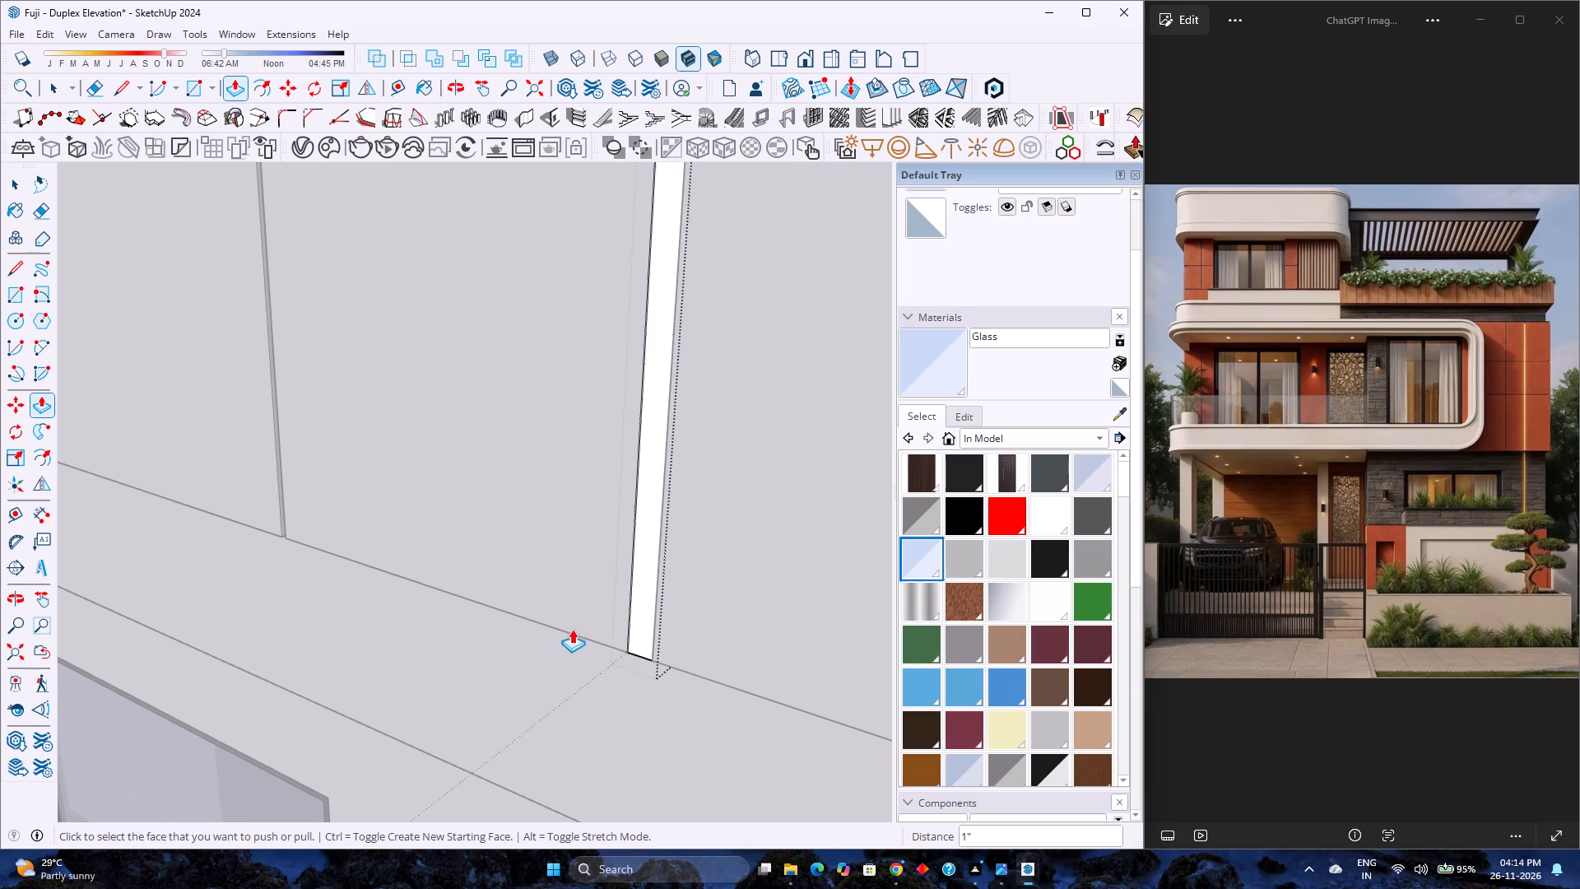
{"action": "scroll", "coordinate": [569, 625], "scroll_direction": "down", "scroll_amount": 12}
{"action": "key", "text": "space"}
{"action": "scroll", "coordinate": [566, 630], "scroll_direction": "down", "scroll_amount": 3}
{"action": "key", "text": "Escape"}
Copy the three bottom front edges of the wall panels back to the line where they meet the slab band.
{"action": "scroll", "coordinate": [566, 630], "scroll_direction": "up", "scroll_amount": 3}
{"action": "scroll", "coordinate": [566, 630], "scroll_direction": "down", "scroll_amount": 6}
{"action": "middle_click_drag", "start_coordinate": [583, 621], "coordinate": [539, 674], "text": "shift"}
{"action": "middle_click_drag", "start_coordinate": [521, 674], "coordinate": [670, 471]}
{"action": "scroll", "coordinate": [622, 659], "scroll_direction": "up", "scroll_amount": 1}
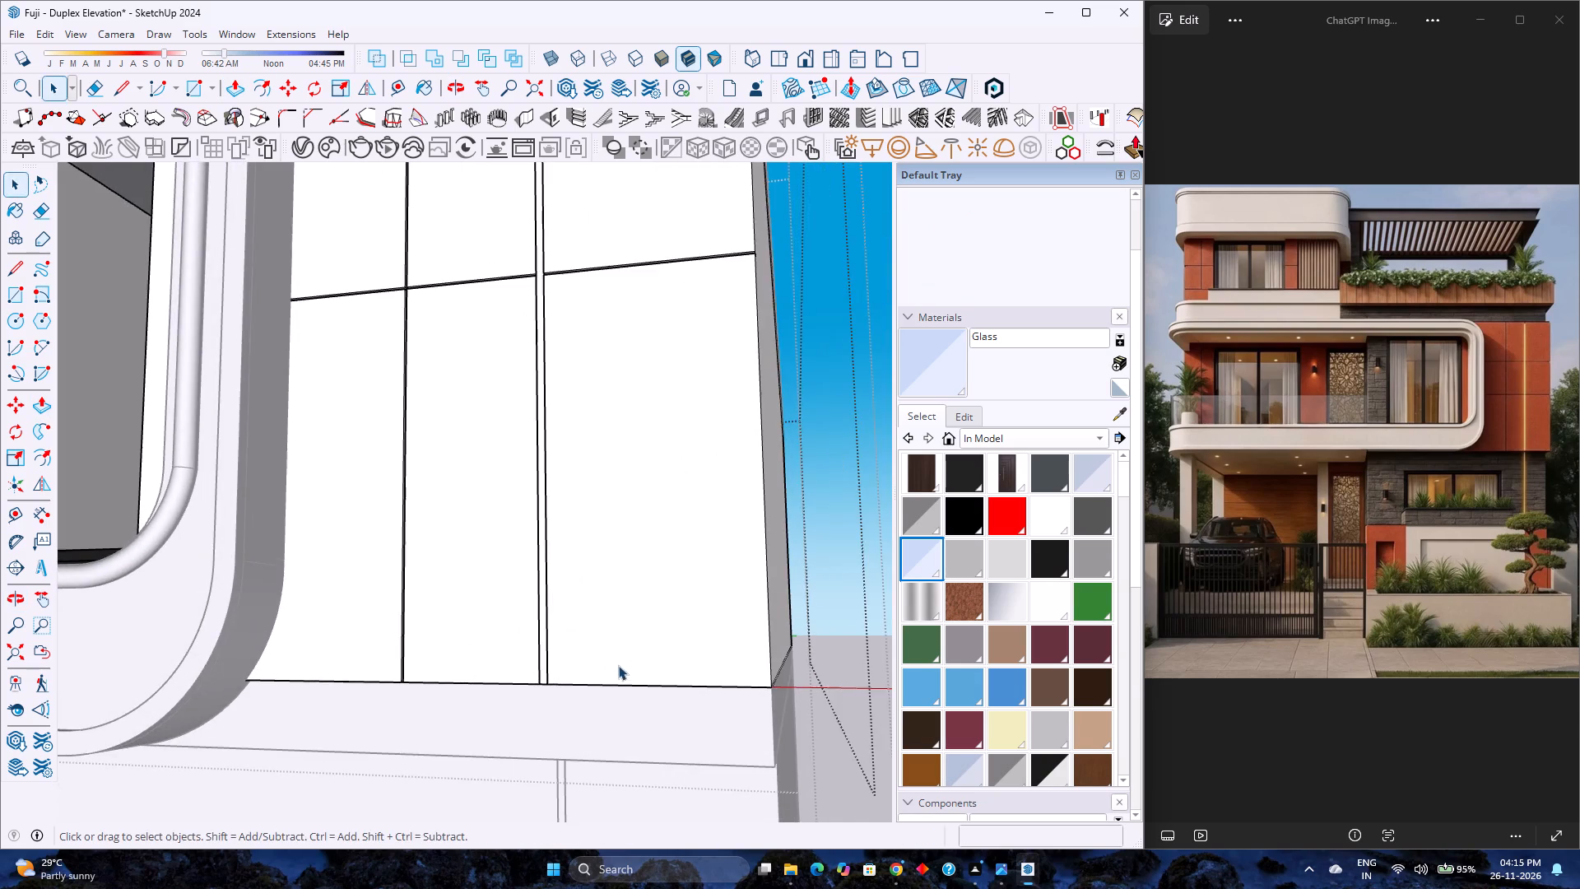
{"action": "middle_click_drag", "start_coordinate": [618, 665], "coordinate": [701, 541]}
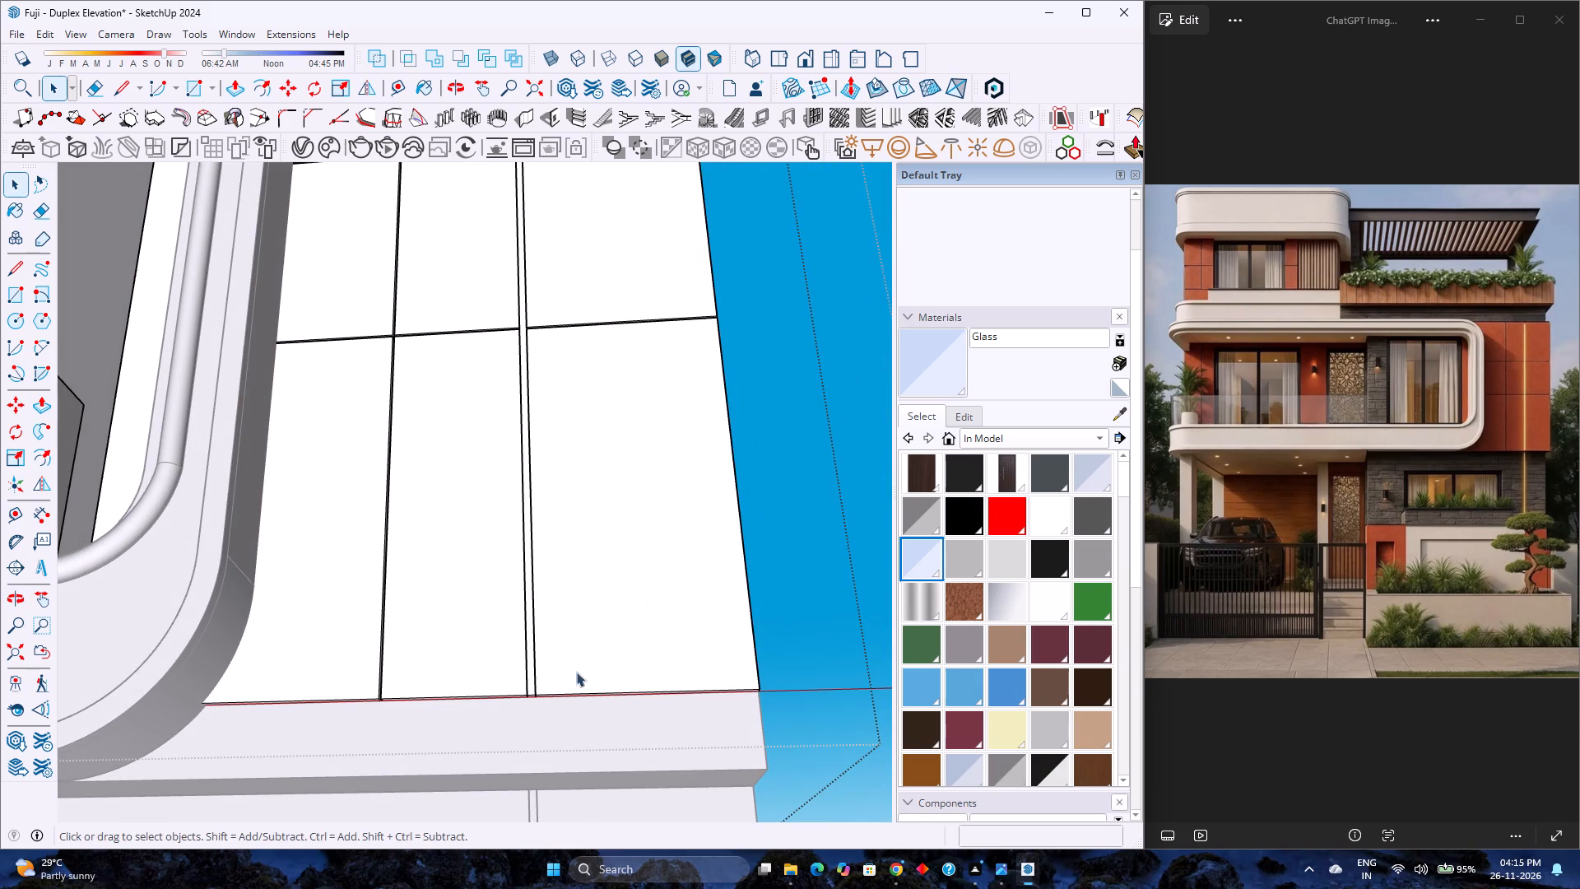
{"action": "middle_click_drag", "start_coordinate": [568, 683], "coordinate": [550, 558]}
{"action": "scroll", "coordinate": [593, 735], "scroll_direction": "up", "scroll_amount": 4}
{"action": "middle_click_drag", "start_coordinate": [541, 719], "coordinate": [221, 652]}
{"action": "middle_click", "coordinate": [221, 652]}
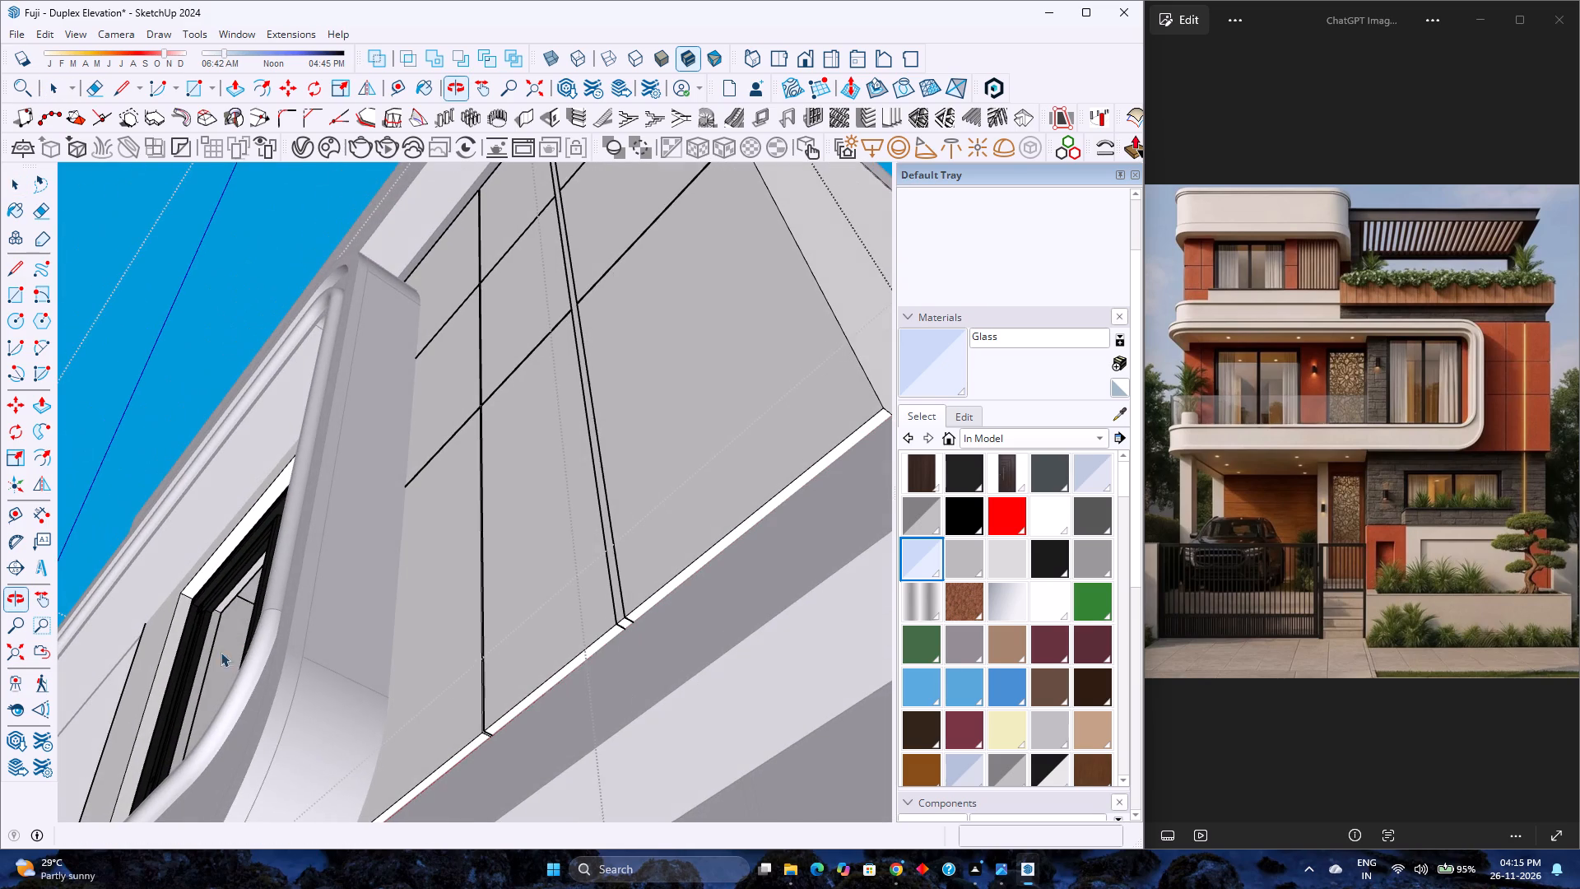
{"action": "left_click", "coordinate": [548, 679]}
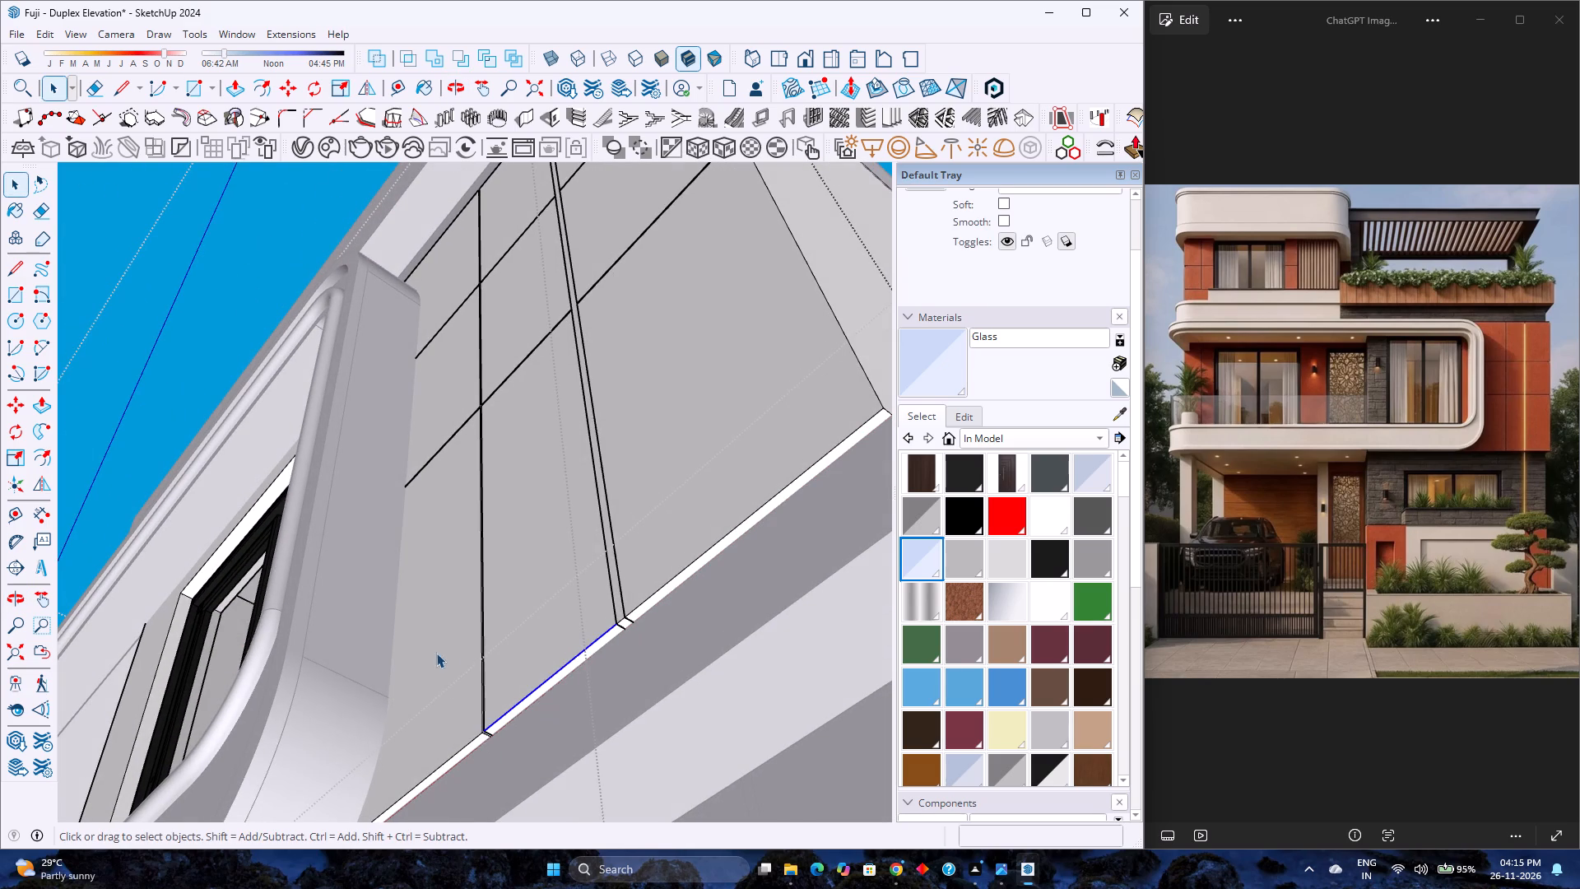
{"action": "left_click", "coordinate": [457, 752], "text": "ctrl"}
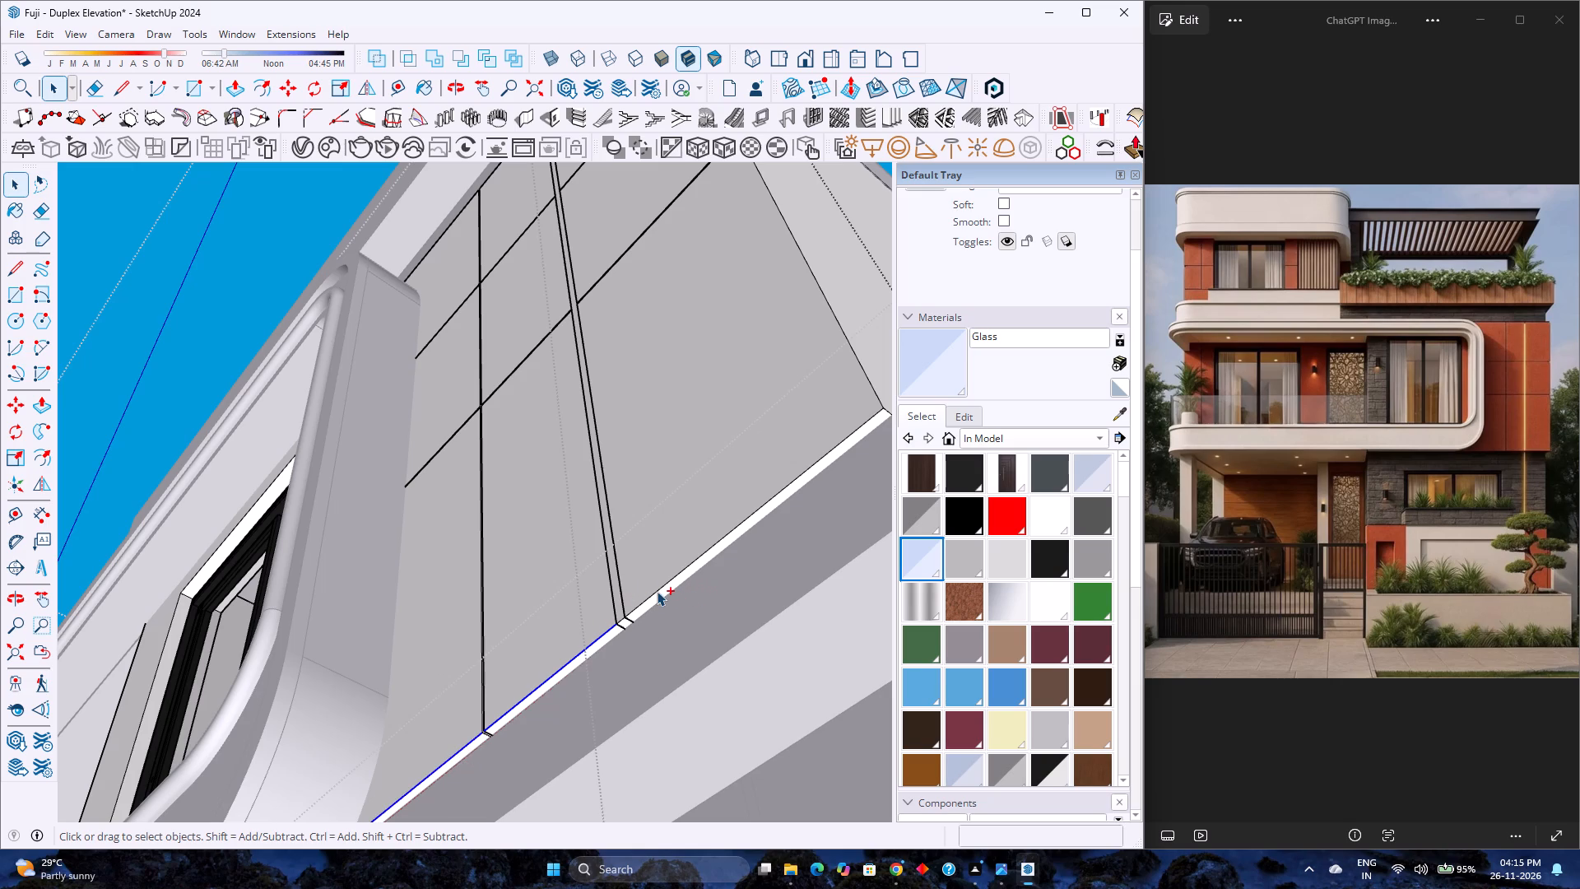
{"action": "left_click", "coordinate": [657, 591], "text": "ctrl"}
{"action": "scroll", "coordinate": [572, 615], "scroll_direction": "down", "scroll_amount": 4}
{"action": "left_click", "coordinate": [290, 93]}
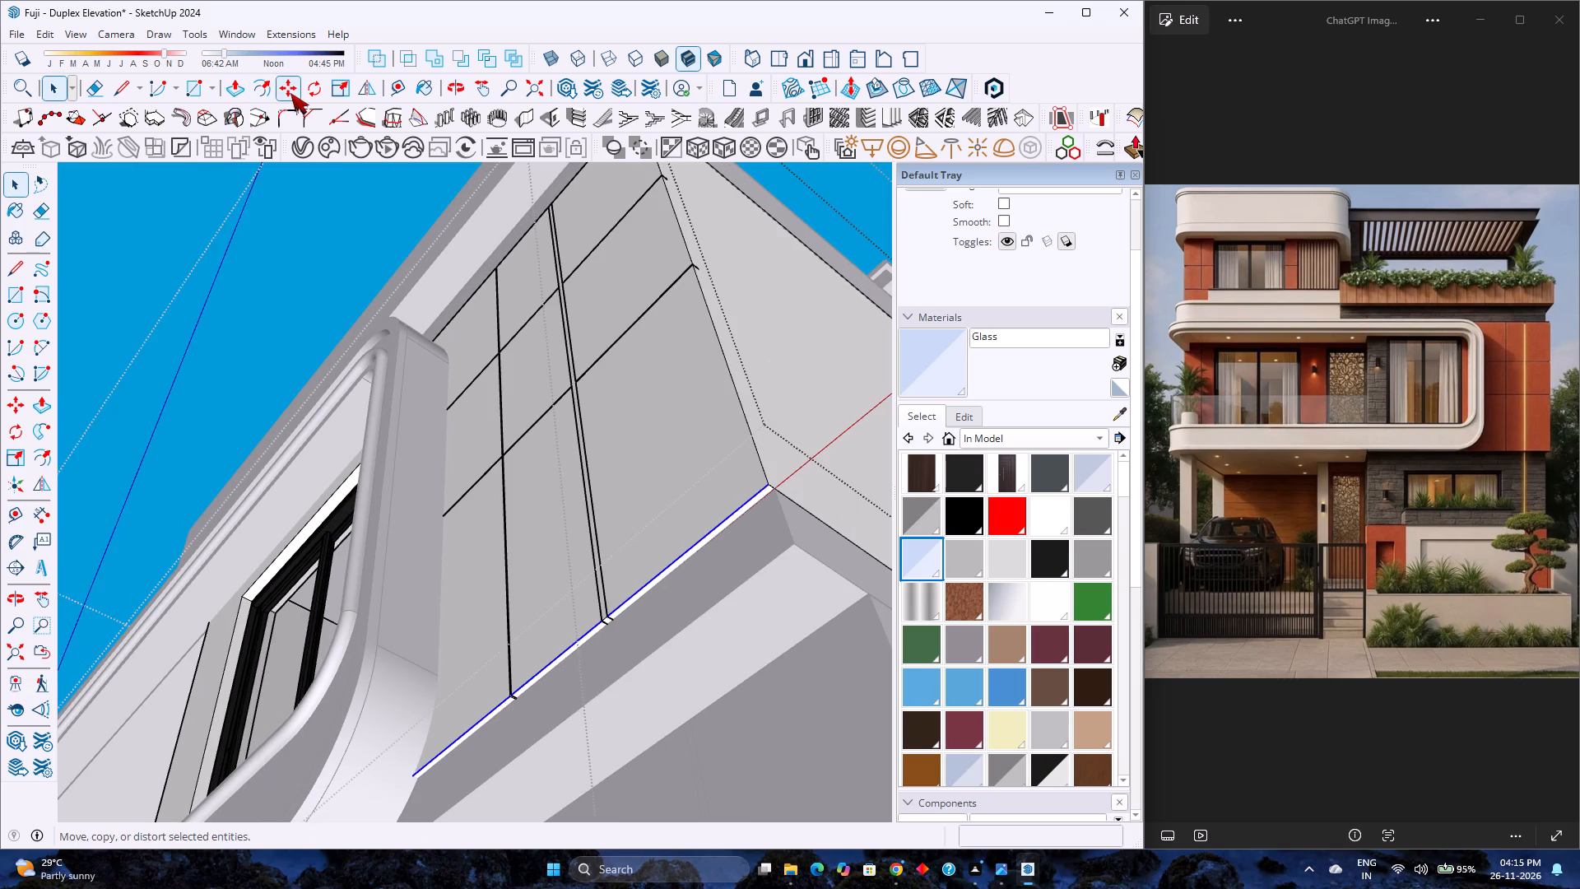
{"action": "scroll", "coordinate": [783, 493], "scroll_direction": "up", "scroll_amount": 15}
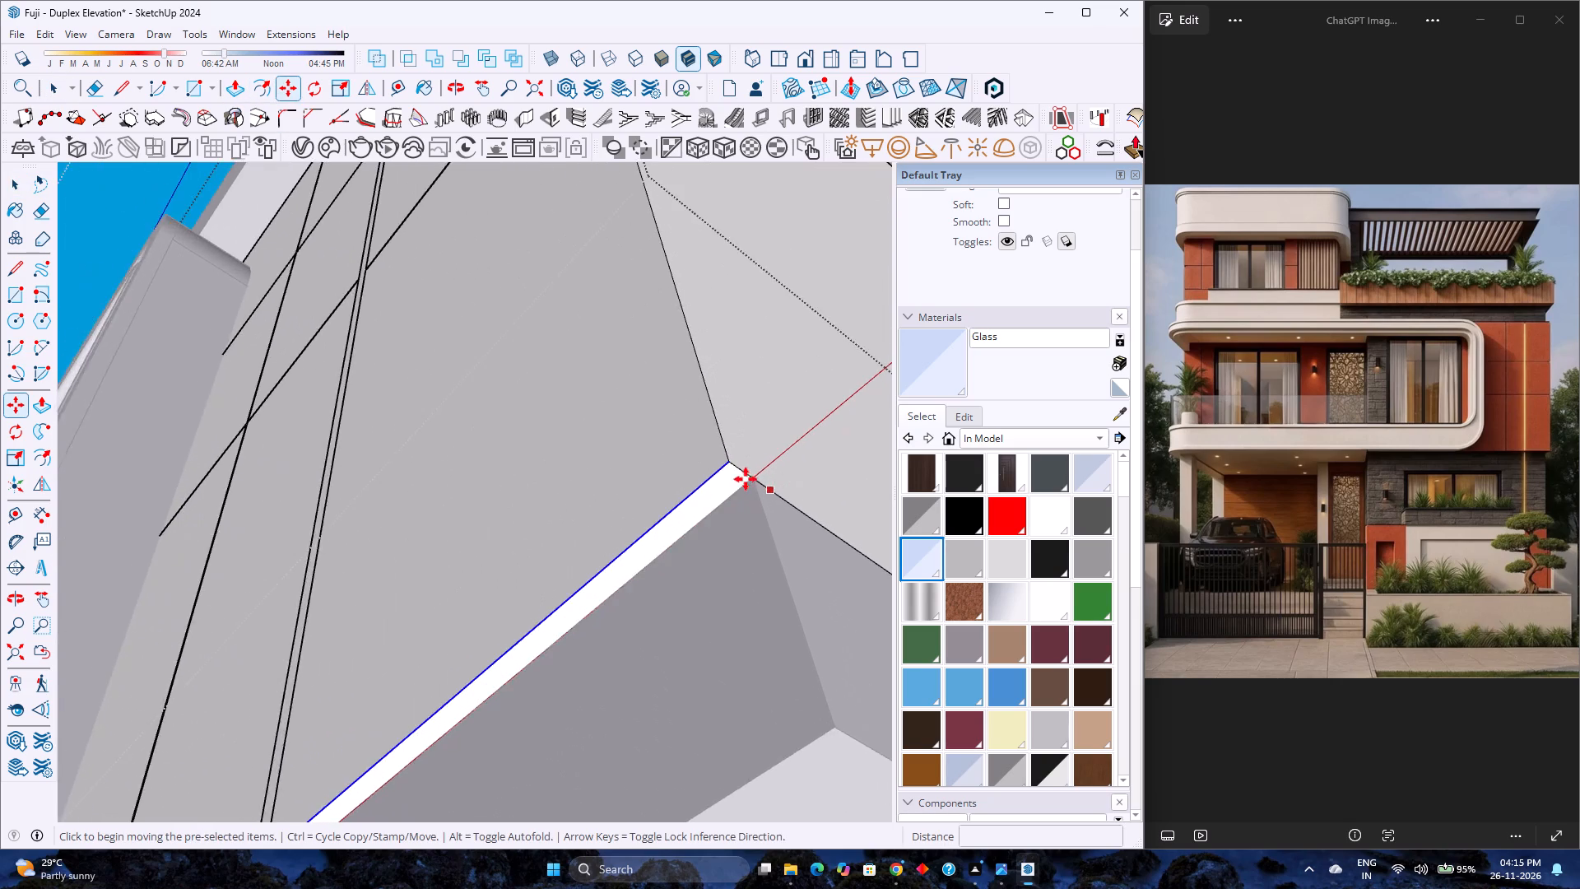
{"action": "scroll", "coordinate": [746, 479], "scroll_direction": "up", "scroll_amount": 5}
{"action": "left_click", "coordinate": [718, 451]}
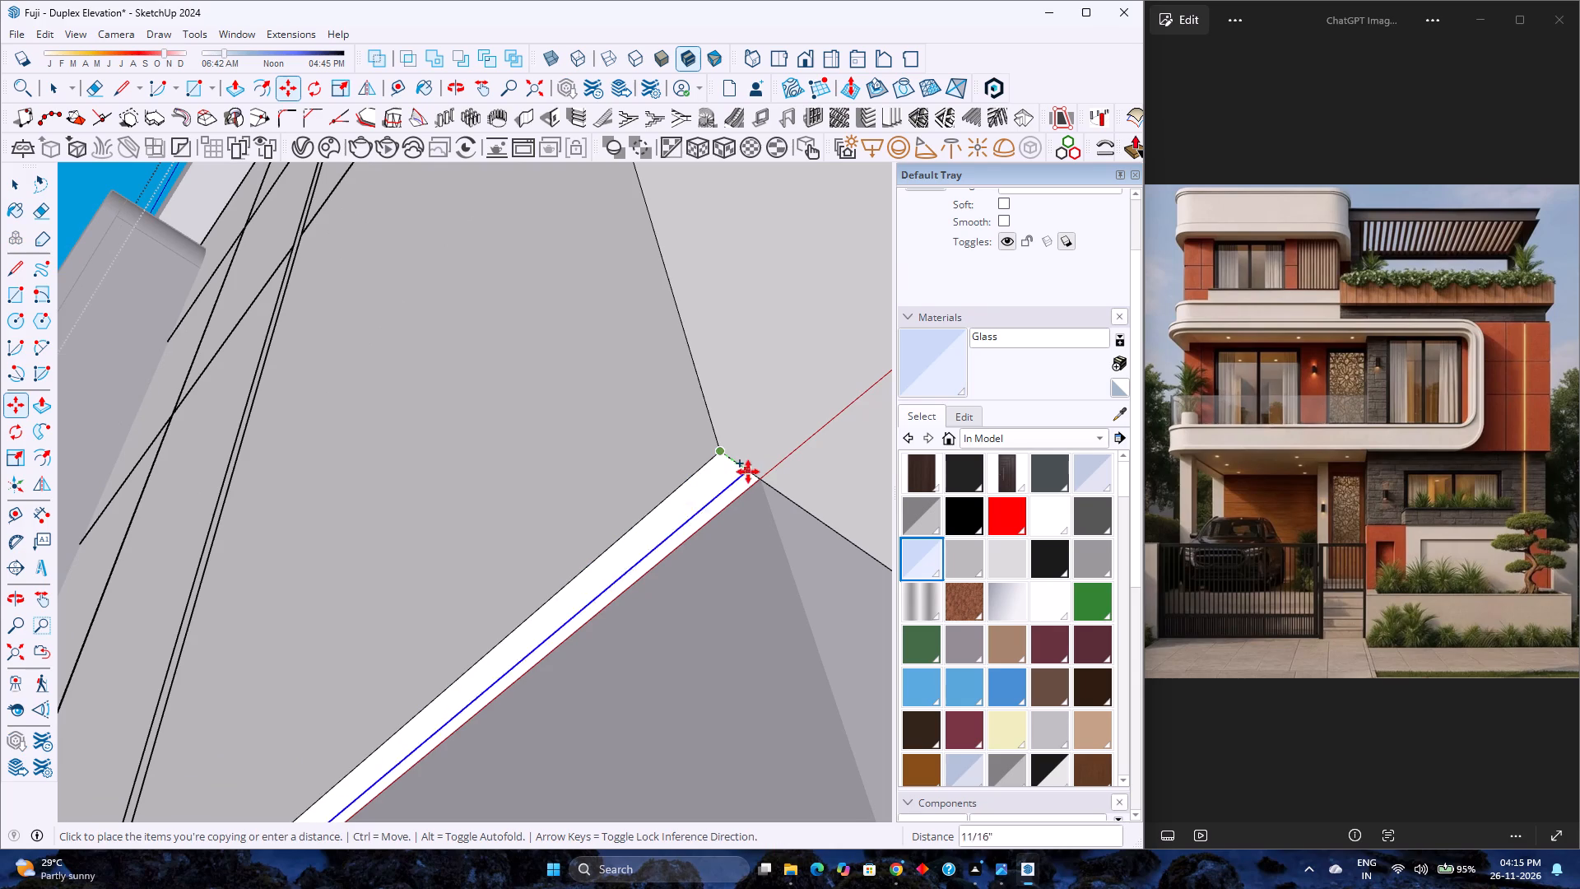
{"action": "left_click", "coordinate": [761, 481]}
Pull the underside of the outer-corner panel down over the slab band and repeat the same extension on the other two panels.
{"action": "scroll", "coordinate": [733, 515], "scroll_direction": "down", "scroll_amount": 6}
{"action": "key", "text": "p"}
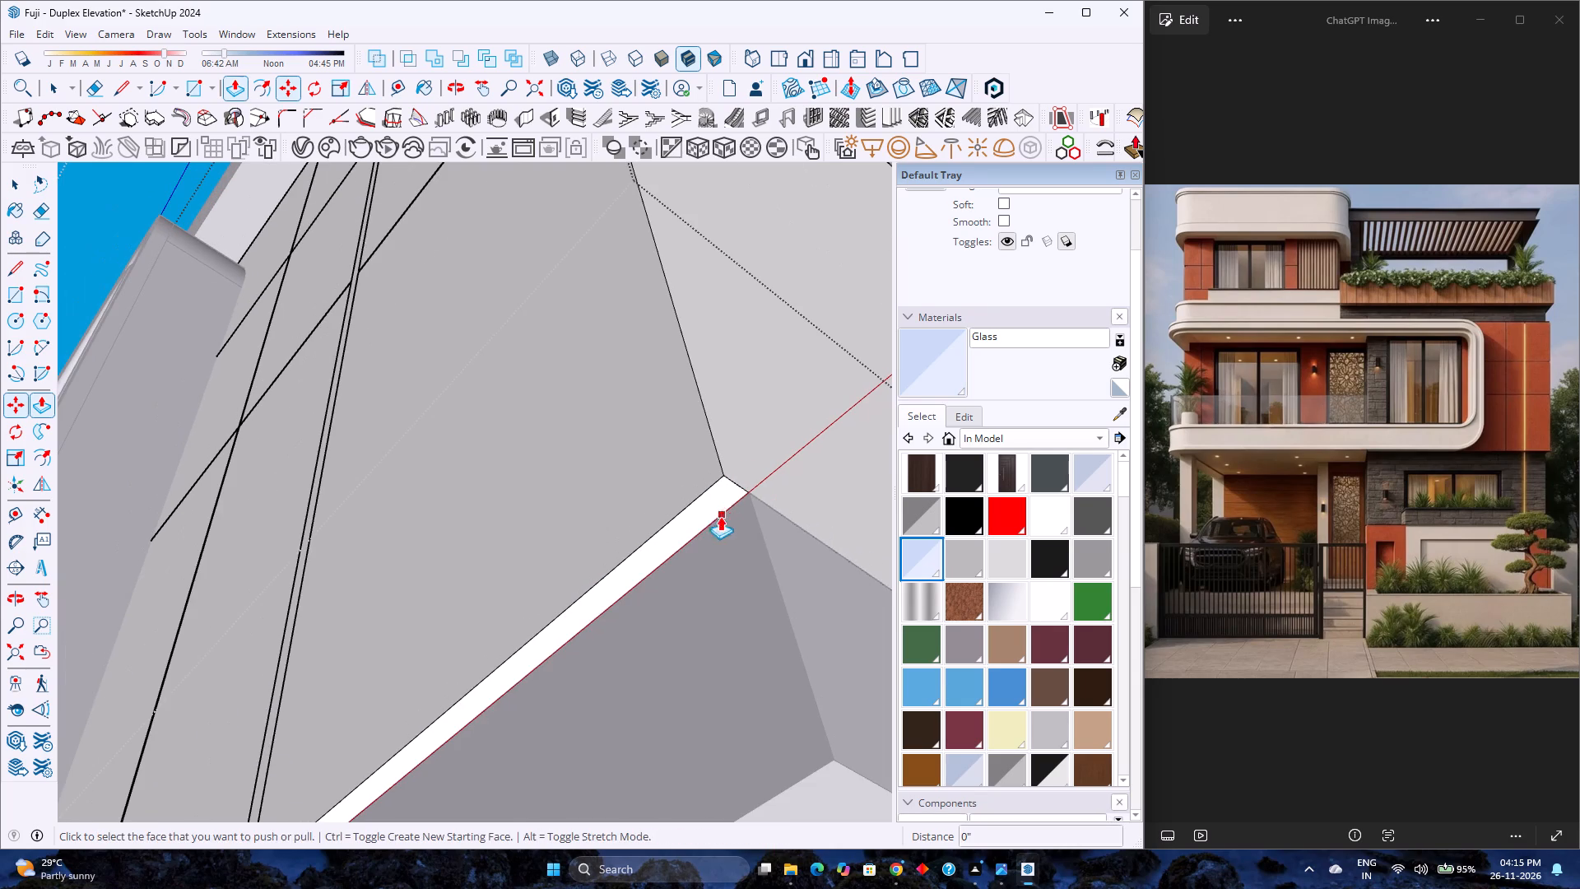
{"action": "left_click", "coordinate": [687, 526]}
{"action": "scroll", "coordinate": [700, 576], "scroll_direction": "down", "scroll_amount": 13}
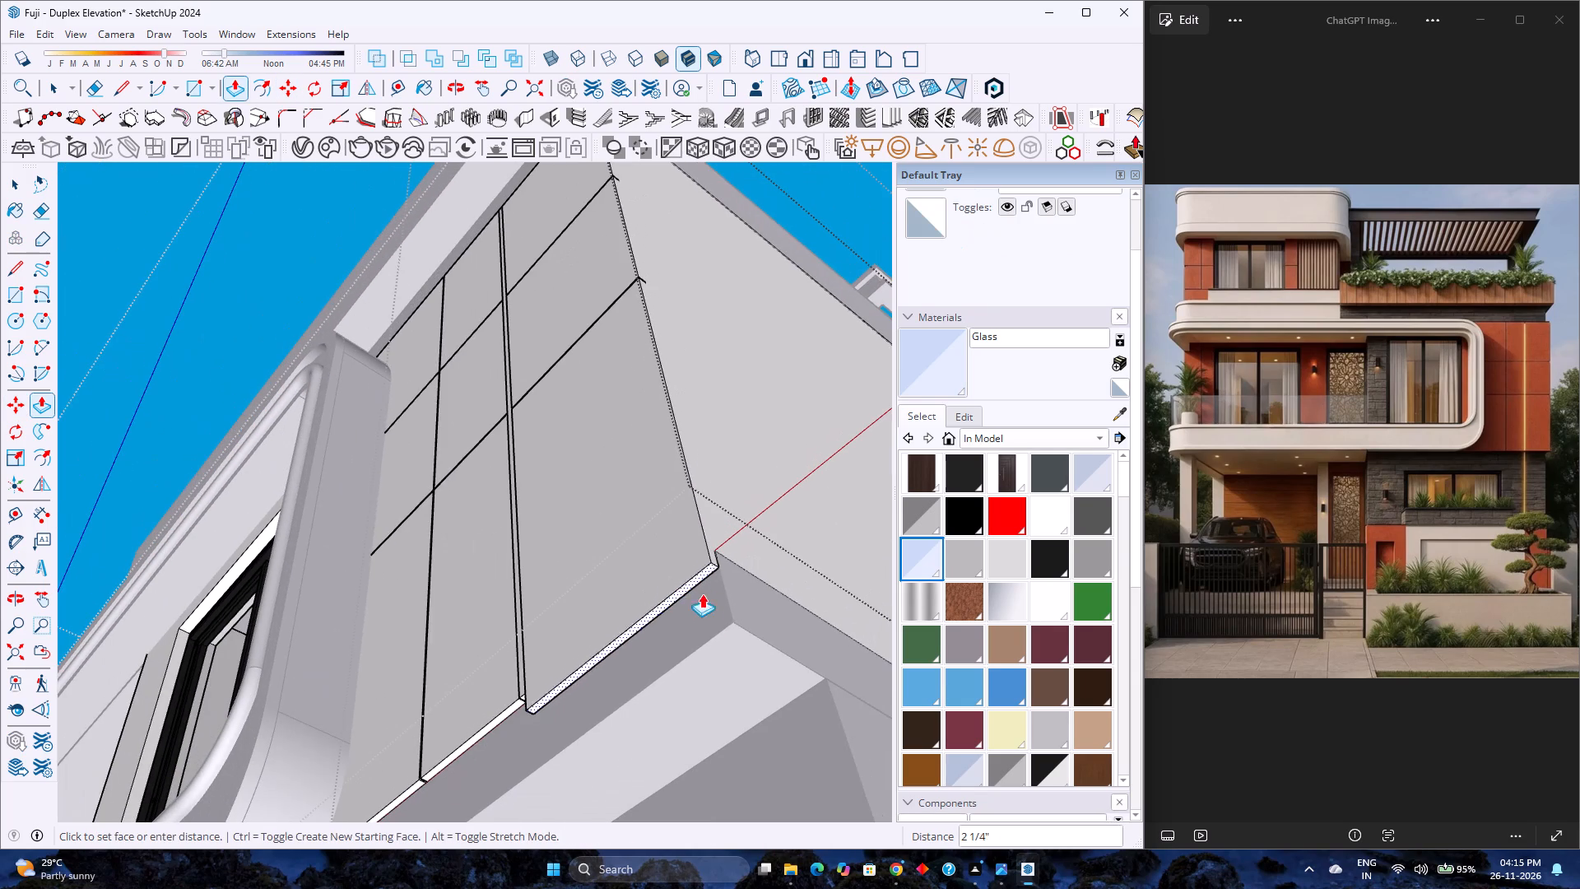
{"action": "left_click", "coordinate": [732, 625]}
{"action": "scroll", "coordinate": [496, 735], "scroll_direction": "up", "scroll_amount": 3}
{"action": "middle_click_drag", "start_coordinate": [496, 735], "coordinate": [513, 720], "text": "shift"}
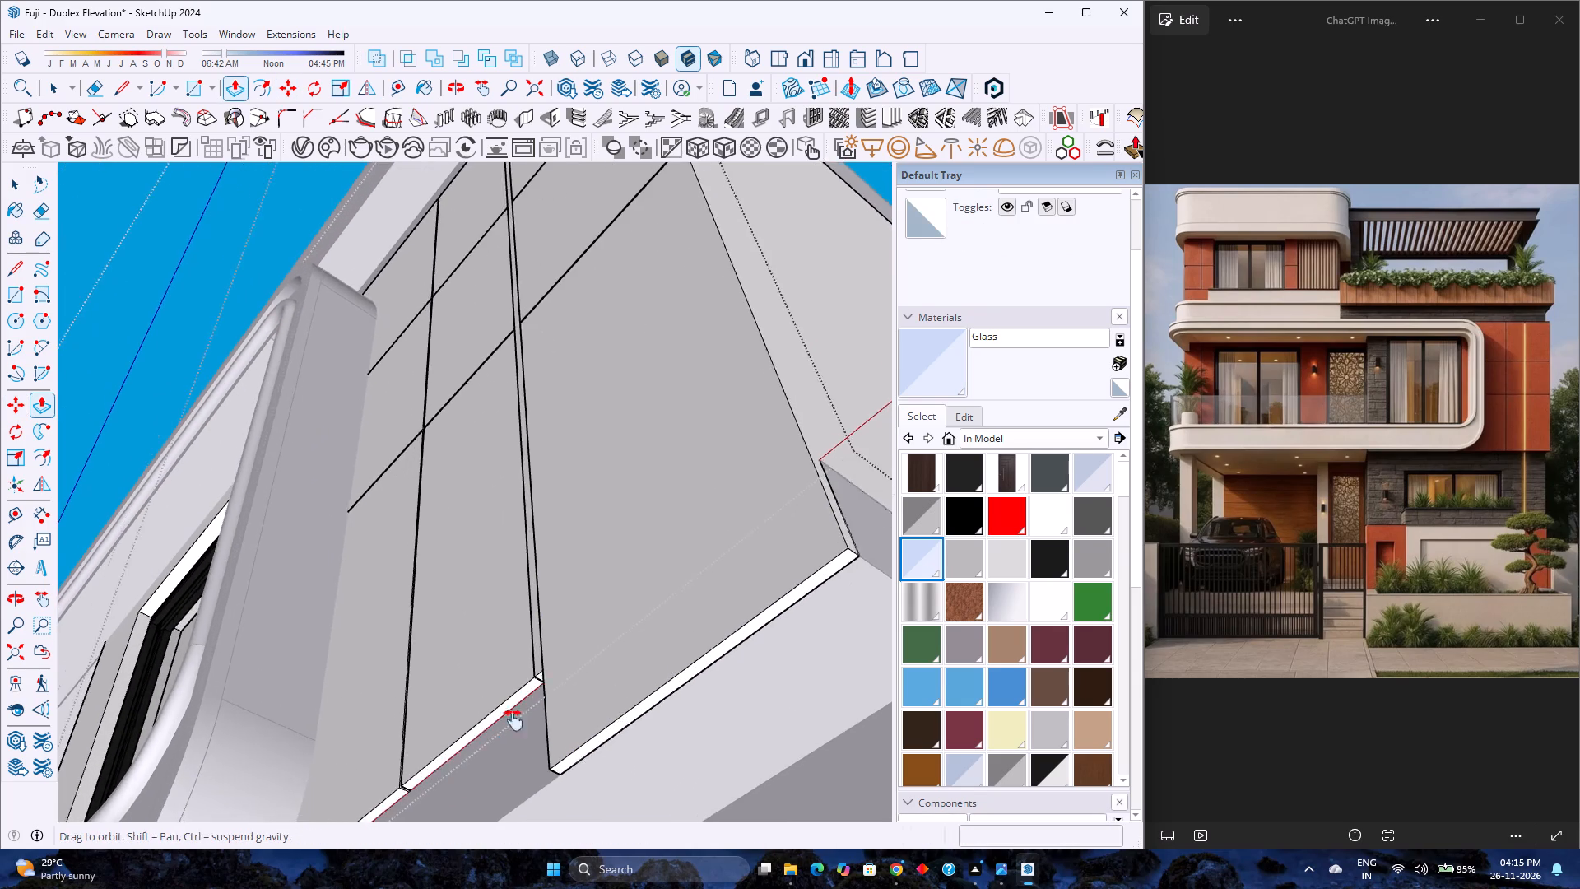
{"action": "middle_click_drag", "start_coordinate": [513, 720], "coordinate": [667, 557], "text": "shift"}
{"action": "middle_click", "coordinate": [667, 557]}
{"action": "scroll", "coordinate": [634, 576], "scroll_direction": "up", "scroll_amount": 3}
{"action": "double_click", "coordinate": [625, 566]}
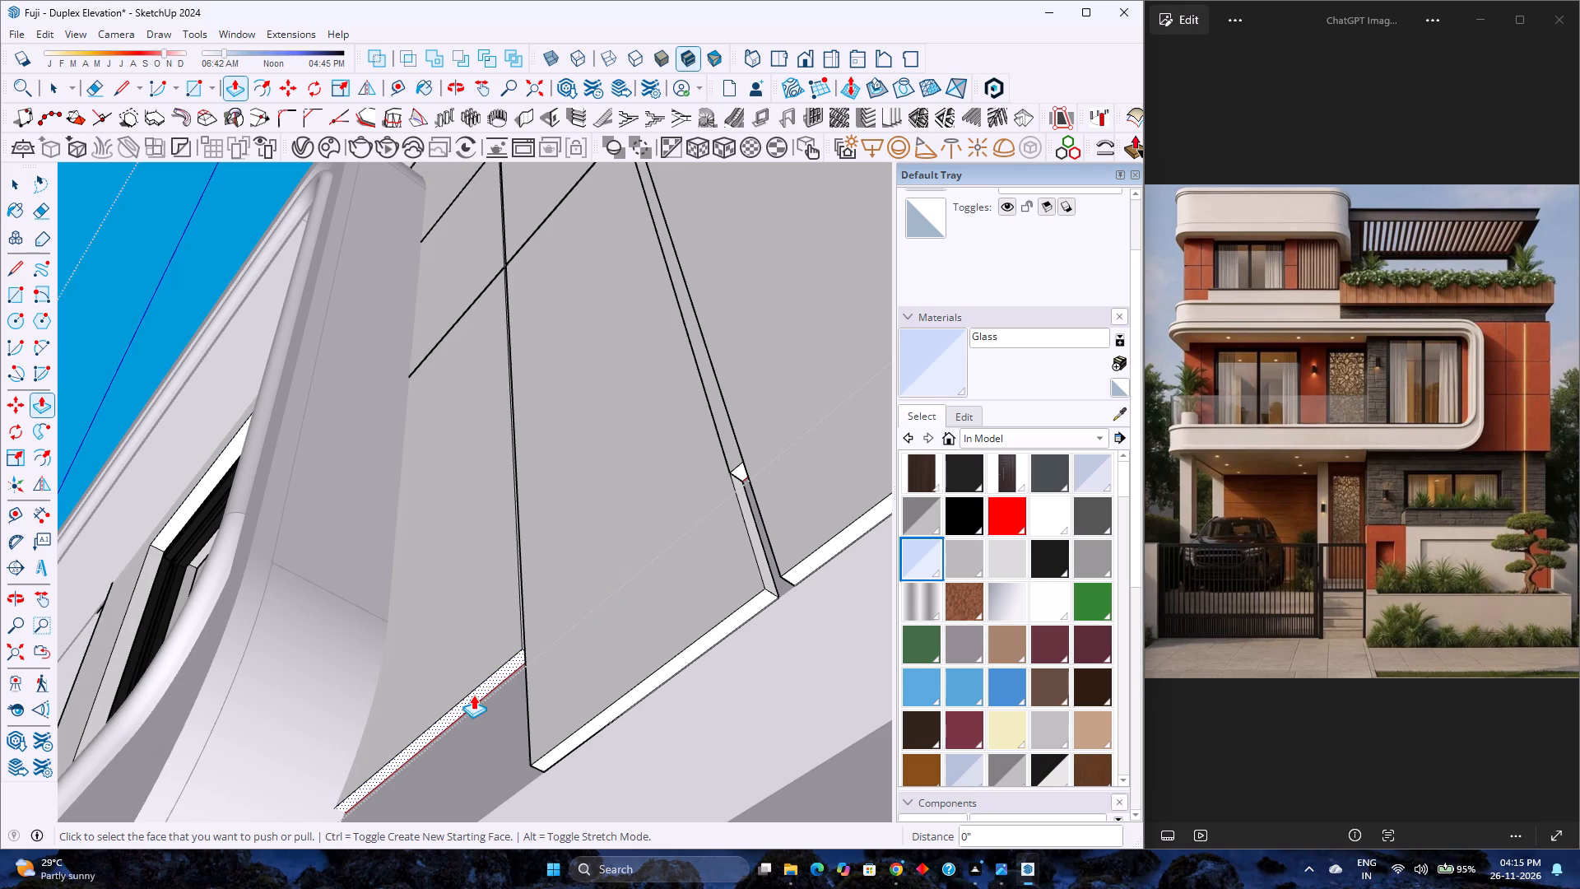
{"action": "double_click", "coordinate": [473, 695]}
{"action": "middle_click_drag", "start_coordinate": [503, 663], "coordinate": [579, 795]}
{"action": "scroll", "coordinate": [579, 795], "scroll_direction": "down", "scroll_amount": 1}
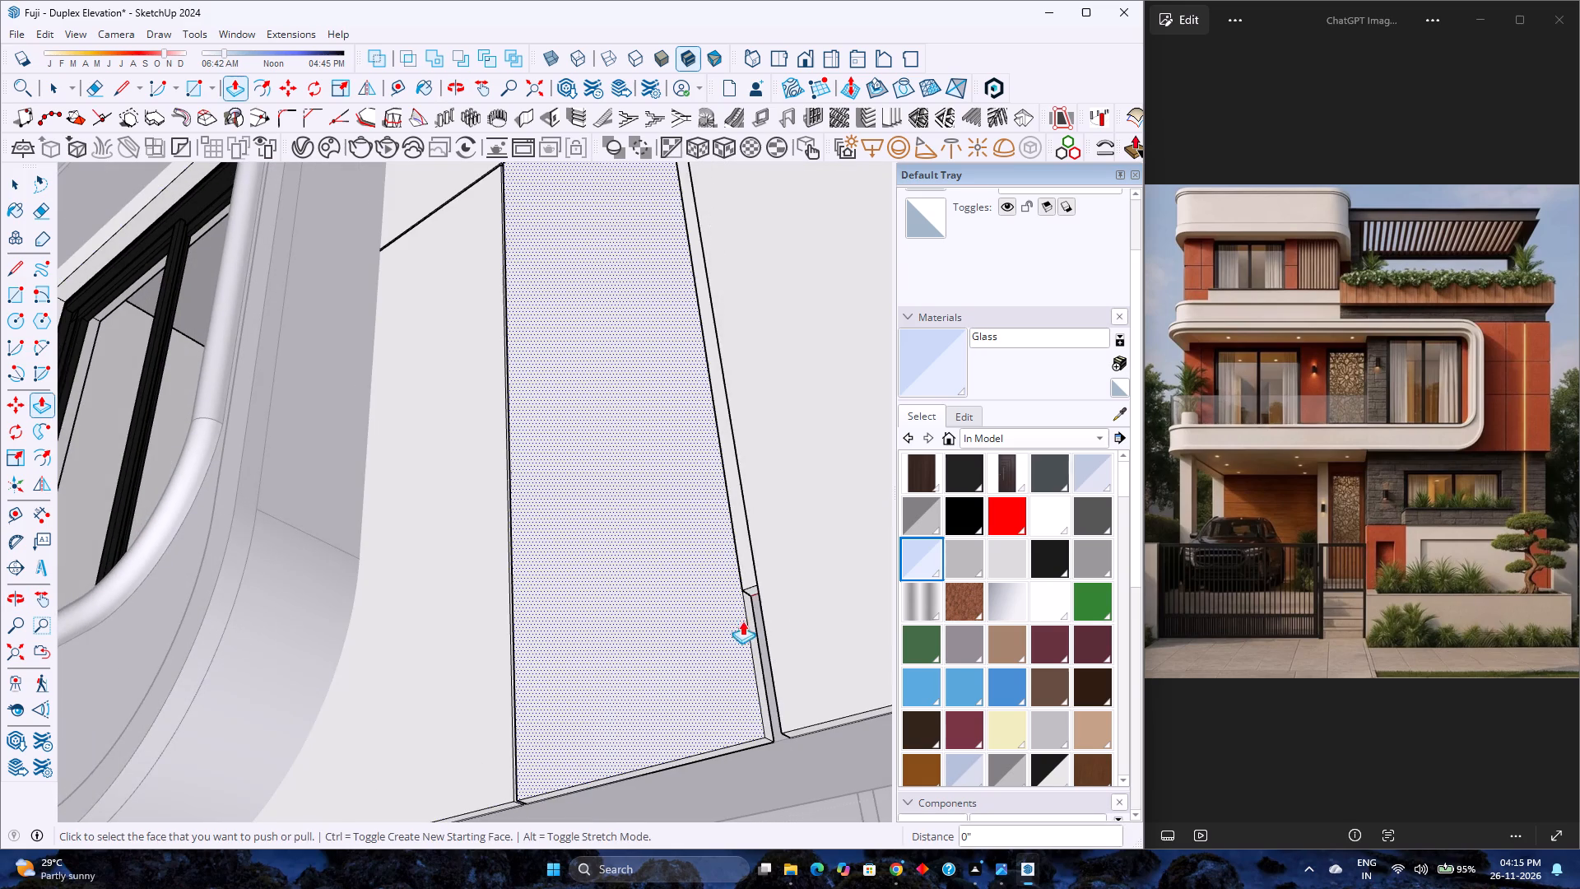
Scale the narrow strip between the panel columns down to the panels' bottom edge, about 1.07 along its height.
{"action": "key", "text": "space"}
{"action": "left_click", "coordinate": [748, 575]}
{"action": "key", "text": "s"}
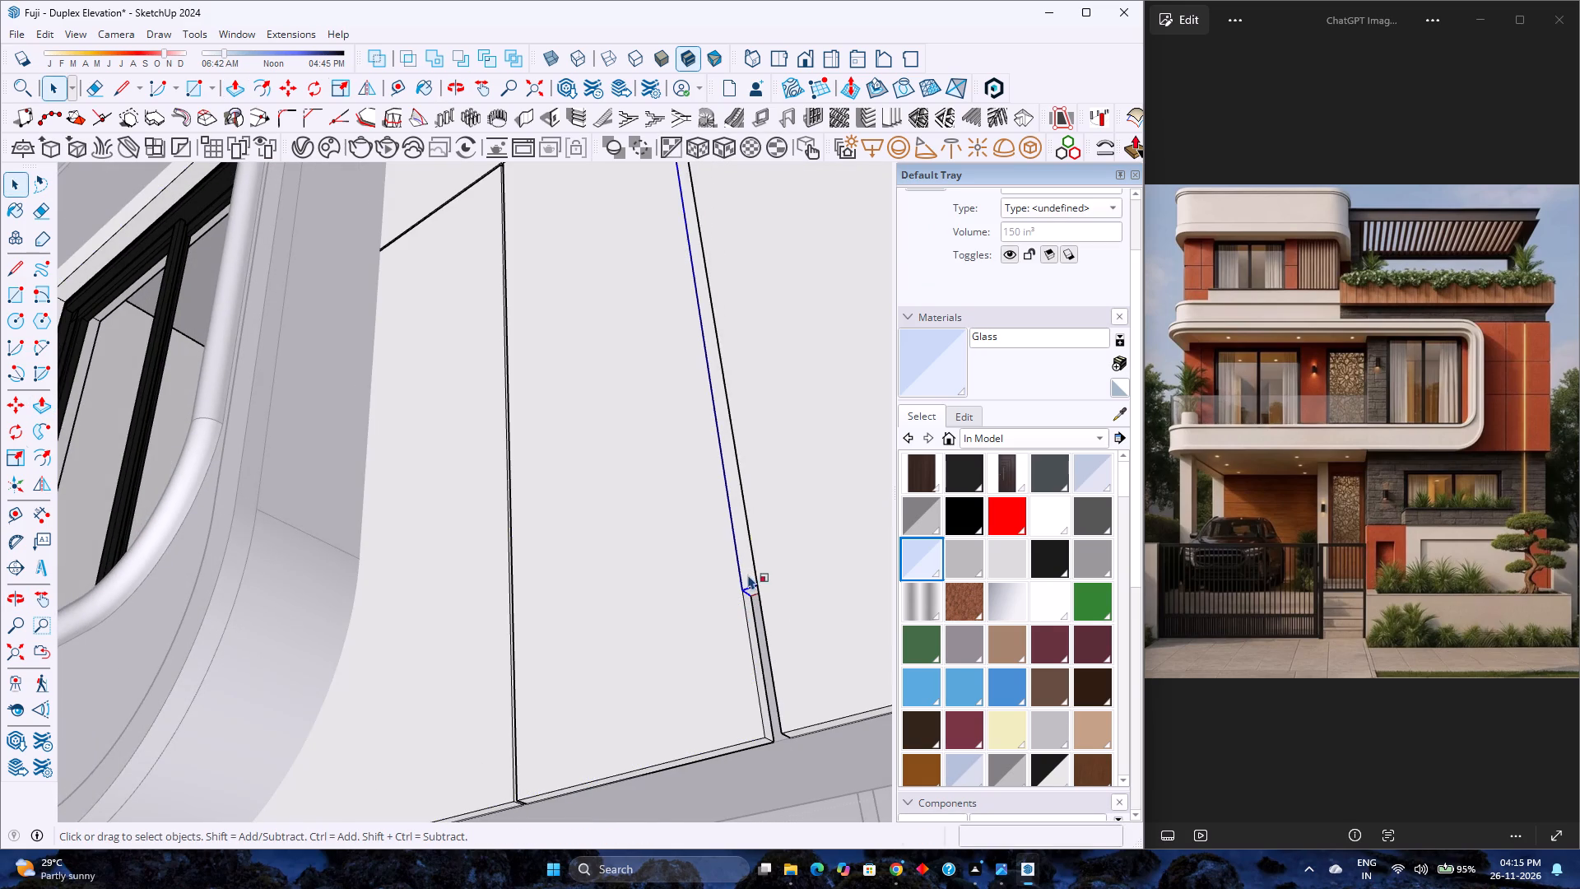
{"action": "scroll", "coordinate": [744, 611], "scroll_direction": "up", "scroll_amount": 8}
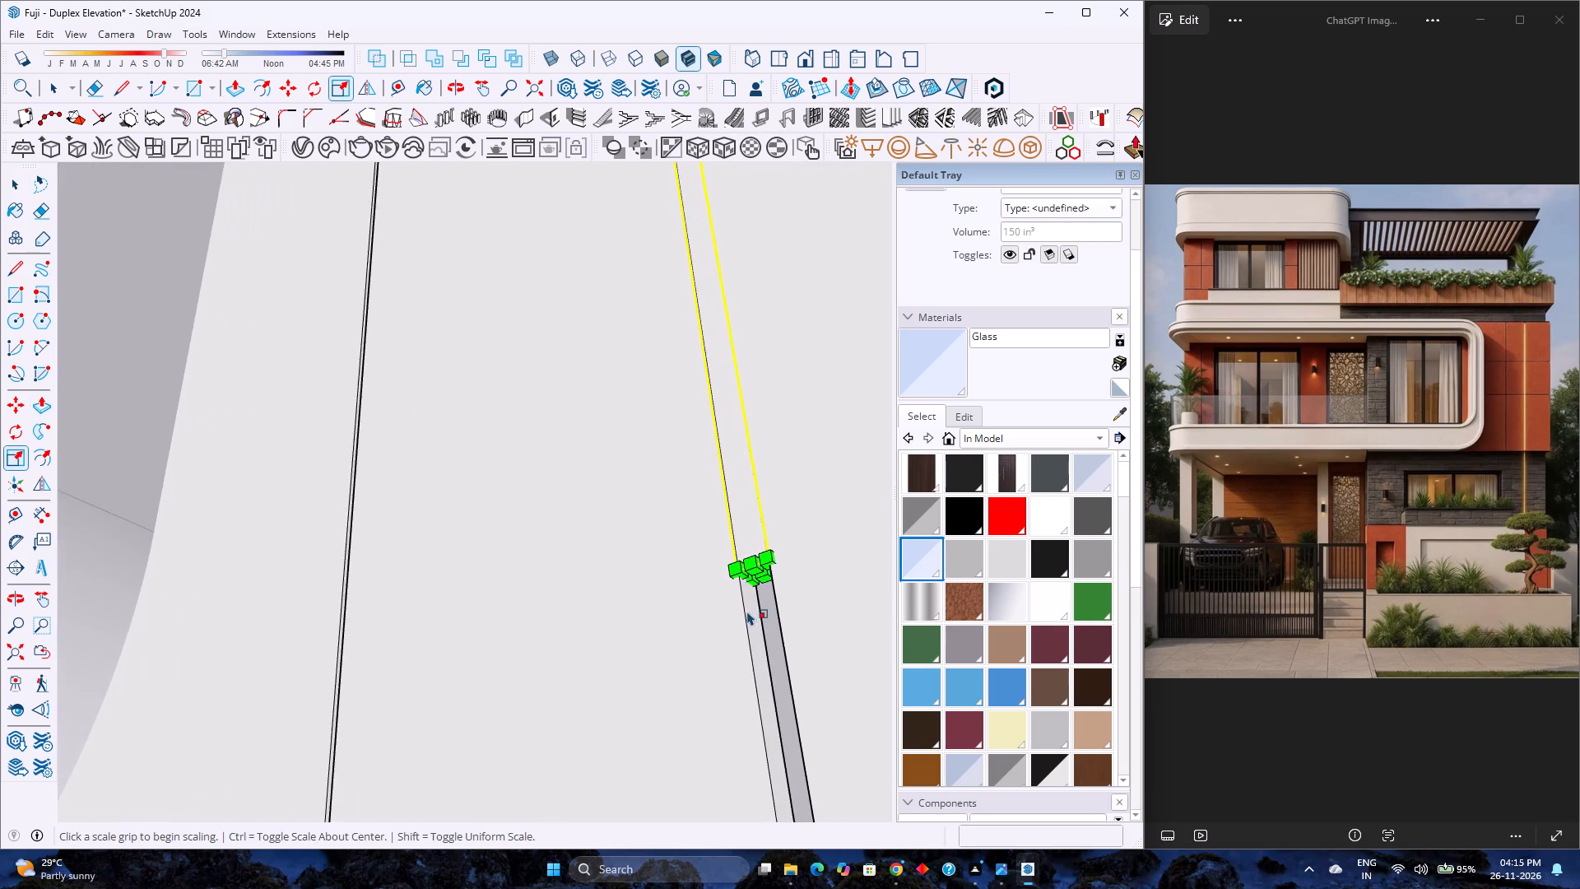
{"action": "scroll", "coordinate": [747, 611], "scroll_direction": "up", "scroll_amount": 6}
{"action": "left_click", "coordinate": [776, 552]}
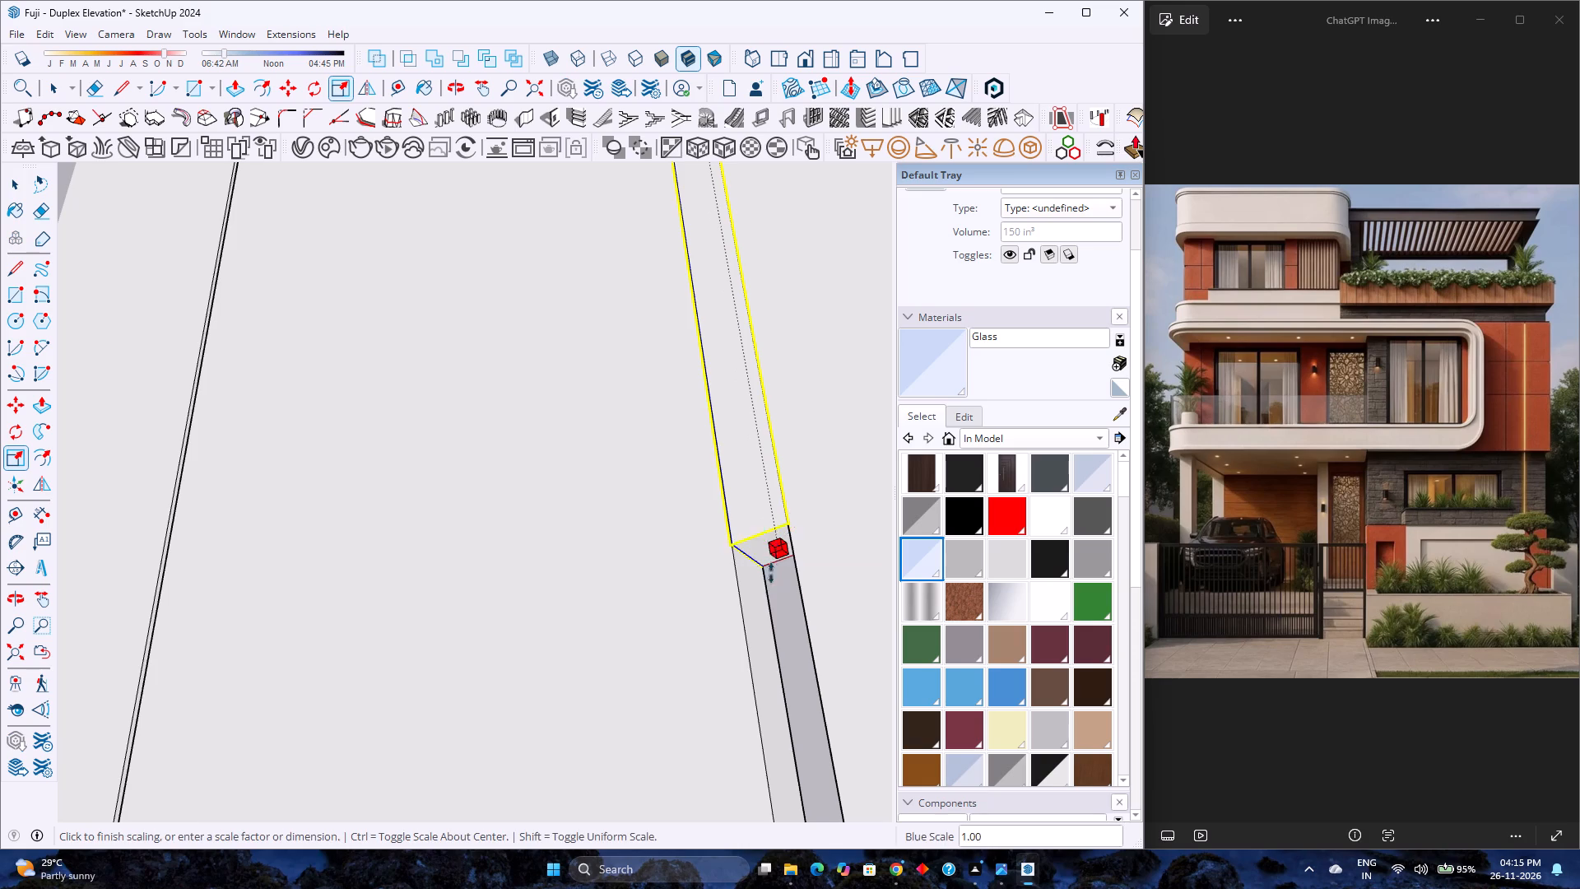
{"action": "scroll", "coordinate": [769, 608], "scroll_direction": "down", "scroll_amount": 16}
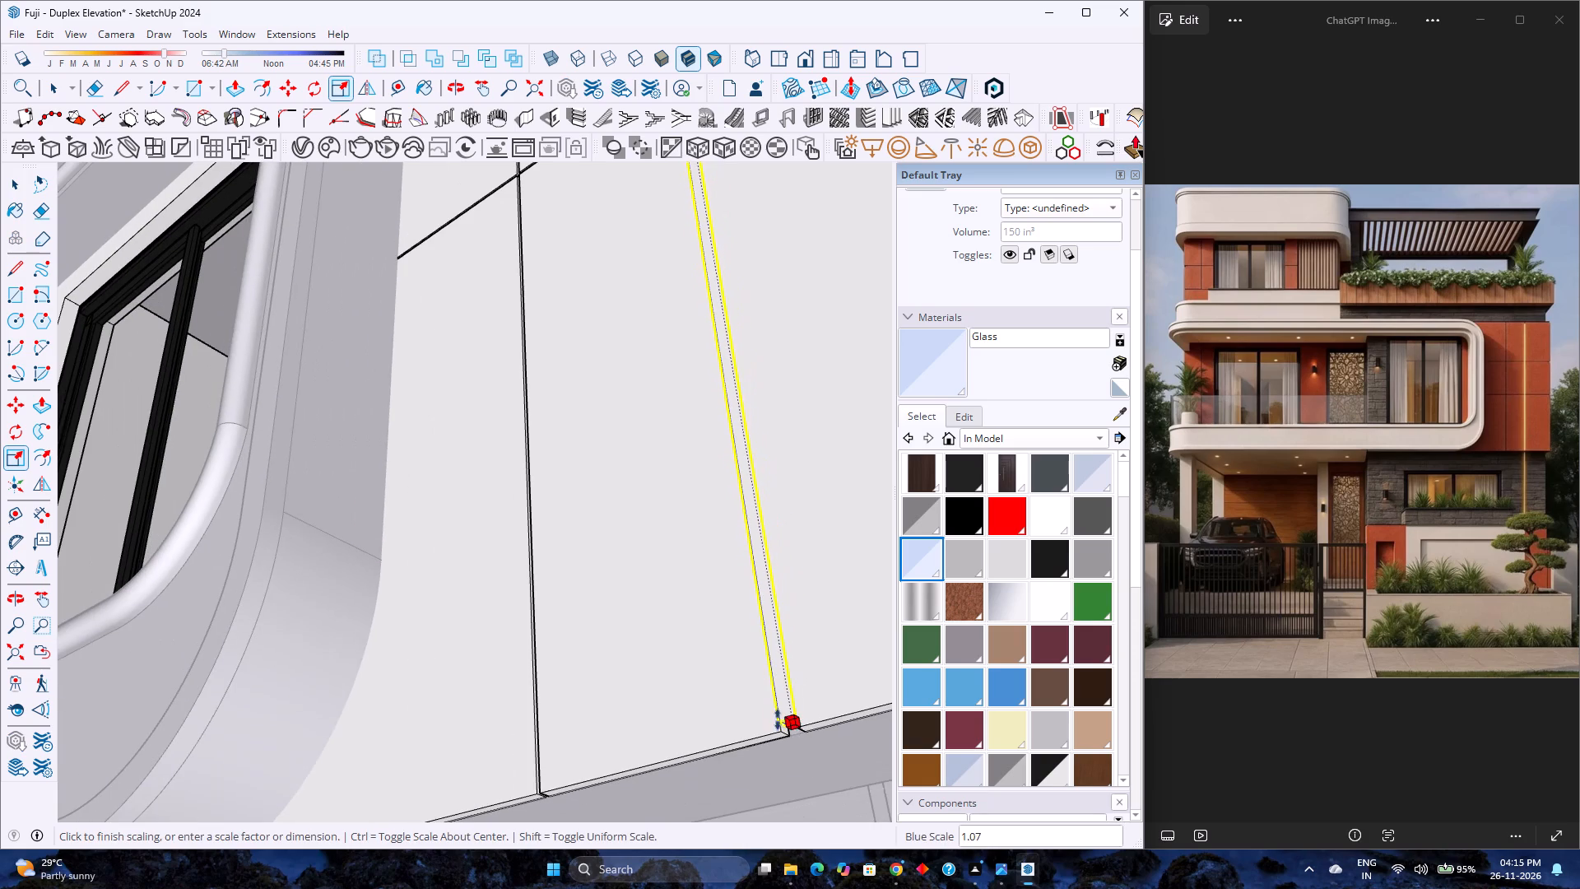
{"action": "left_click", "coordinate": [773, 731]}
{"action": "scroll", "coordinate": [668, 640], "scroll_direction": "down", "scroll_amount": 8}
{"action": "key", "text": "space"}
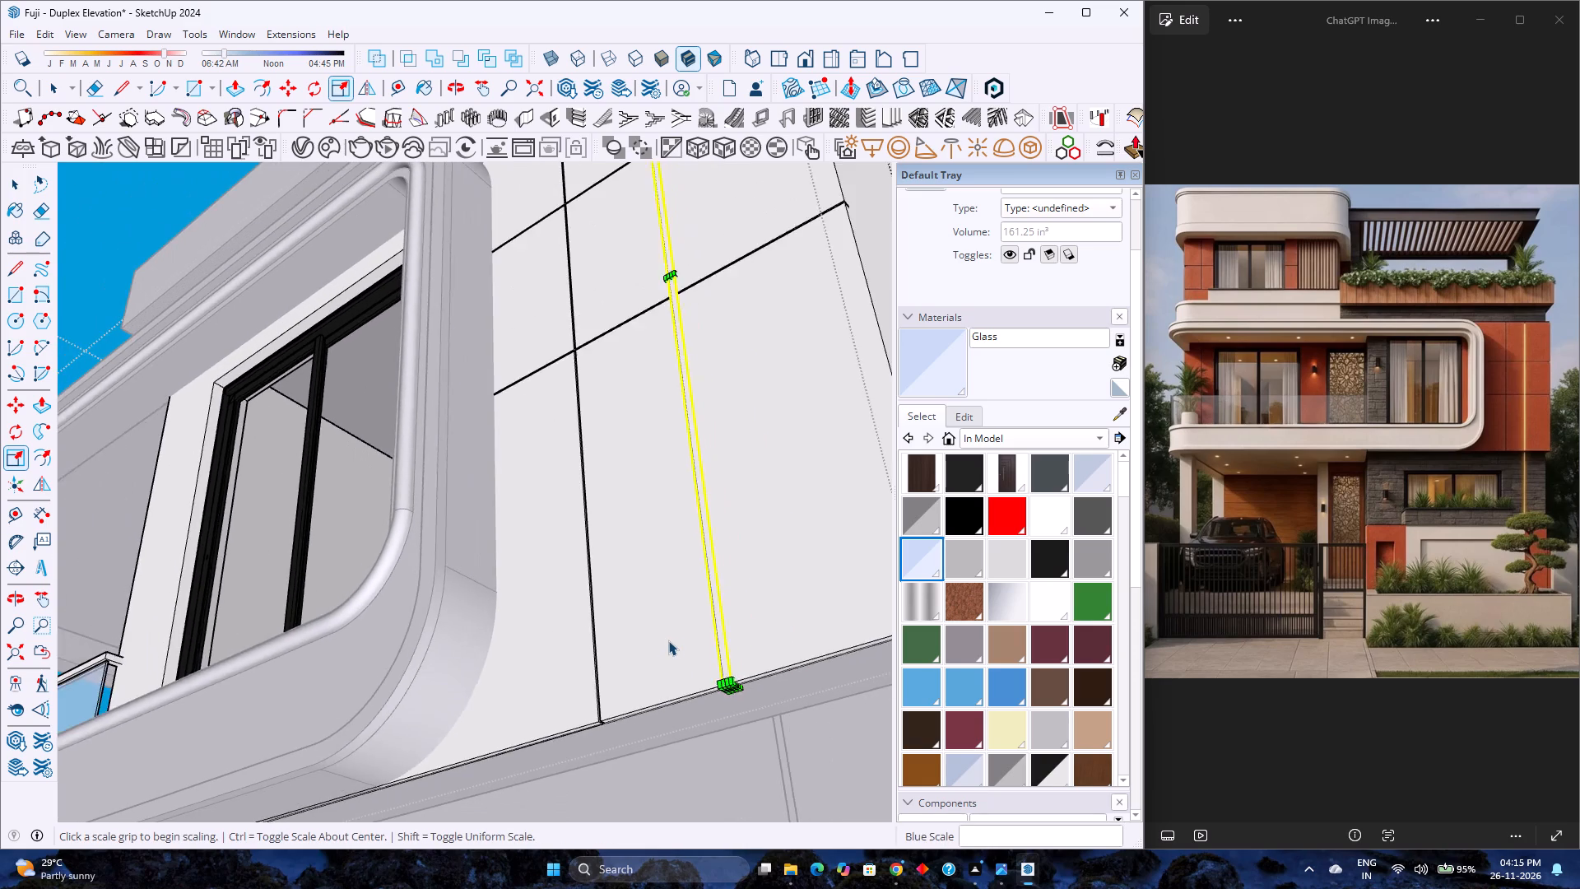
{"action": "scroll", "coordinate": [668, 640], "scroll_direction": "down", "scroll_amount": 4}
{"action": "key", "text": "Escape"}
Examine the whole duplex in the standard front view, fitted to the screen, against the reference image.
{"action": "scroll", "coordinate": [668, 640], "scroll_direction": "down", "scroll_amount": 7}
{"action": "middle_click_drag", "start_coordinate": [666, 635], "coordinate": [703, 698]}
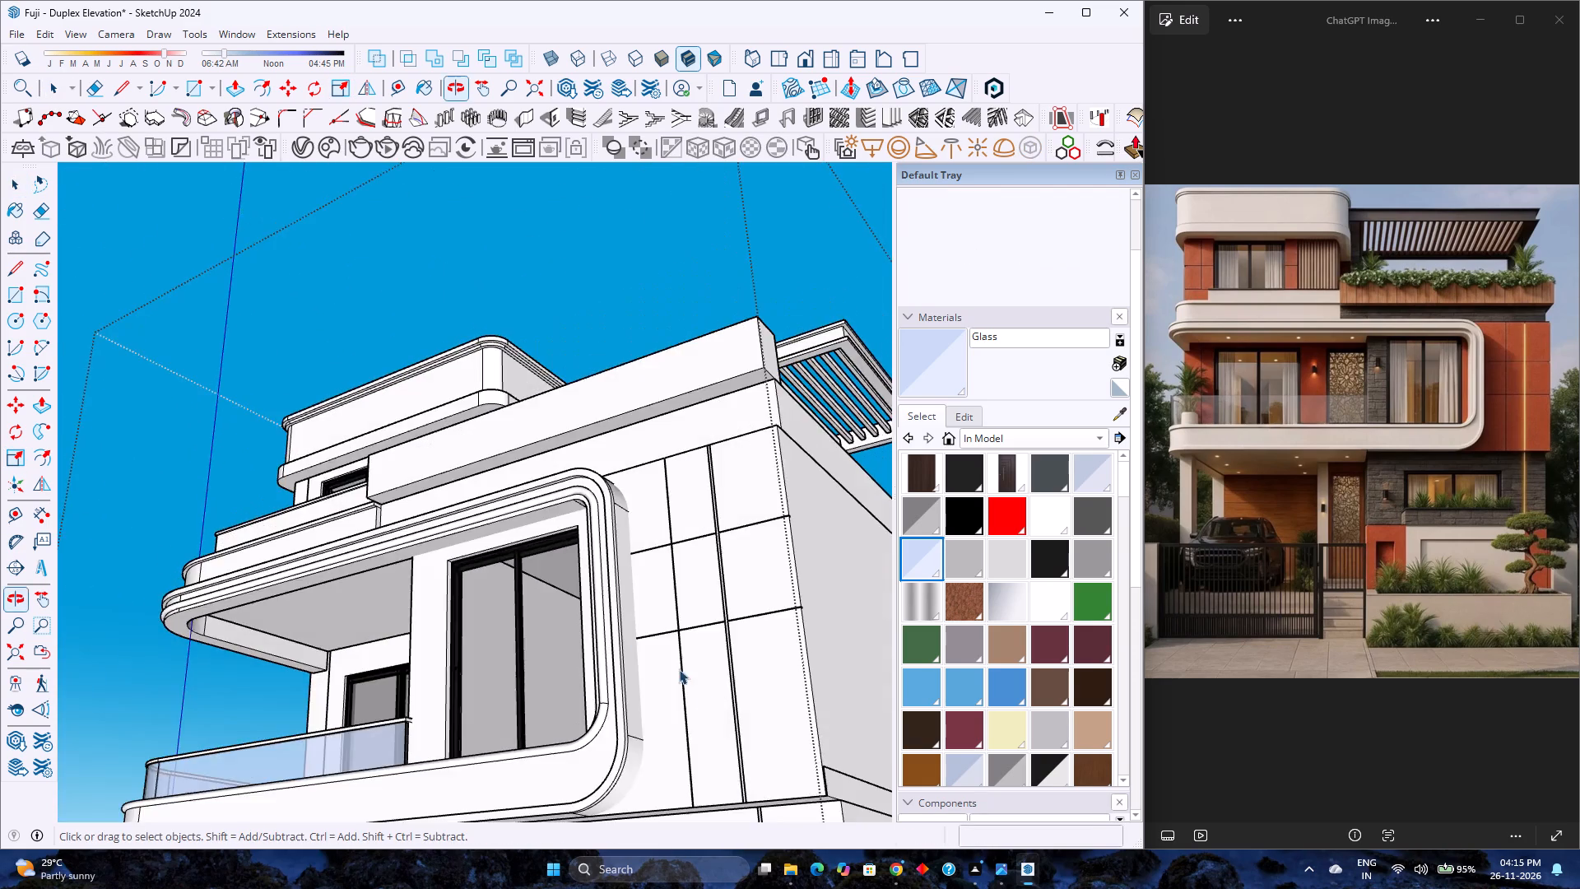
{"action": "scroll", "coordinate": [609, 621], "scroll_direction": "down", "scroll_amount": 6}
{"action": "middle_click_drag", "start_coordinate": [597, 612], "coordinate": [652, 659]}
{"action": "scroll", "coordinate": [629, 636], "scroll_direction": "down", "scroll_amount": 3}
{"action": "middle_click_drag", "start_coordinate": [648, 651], "coordinate": [699, 682]}
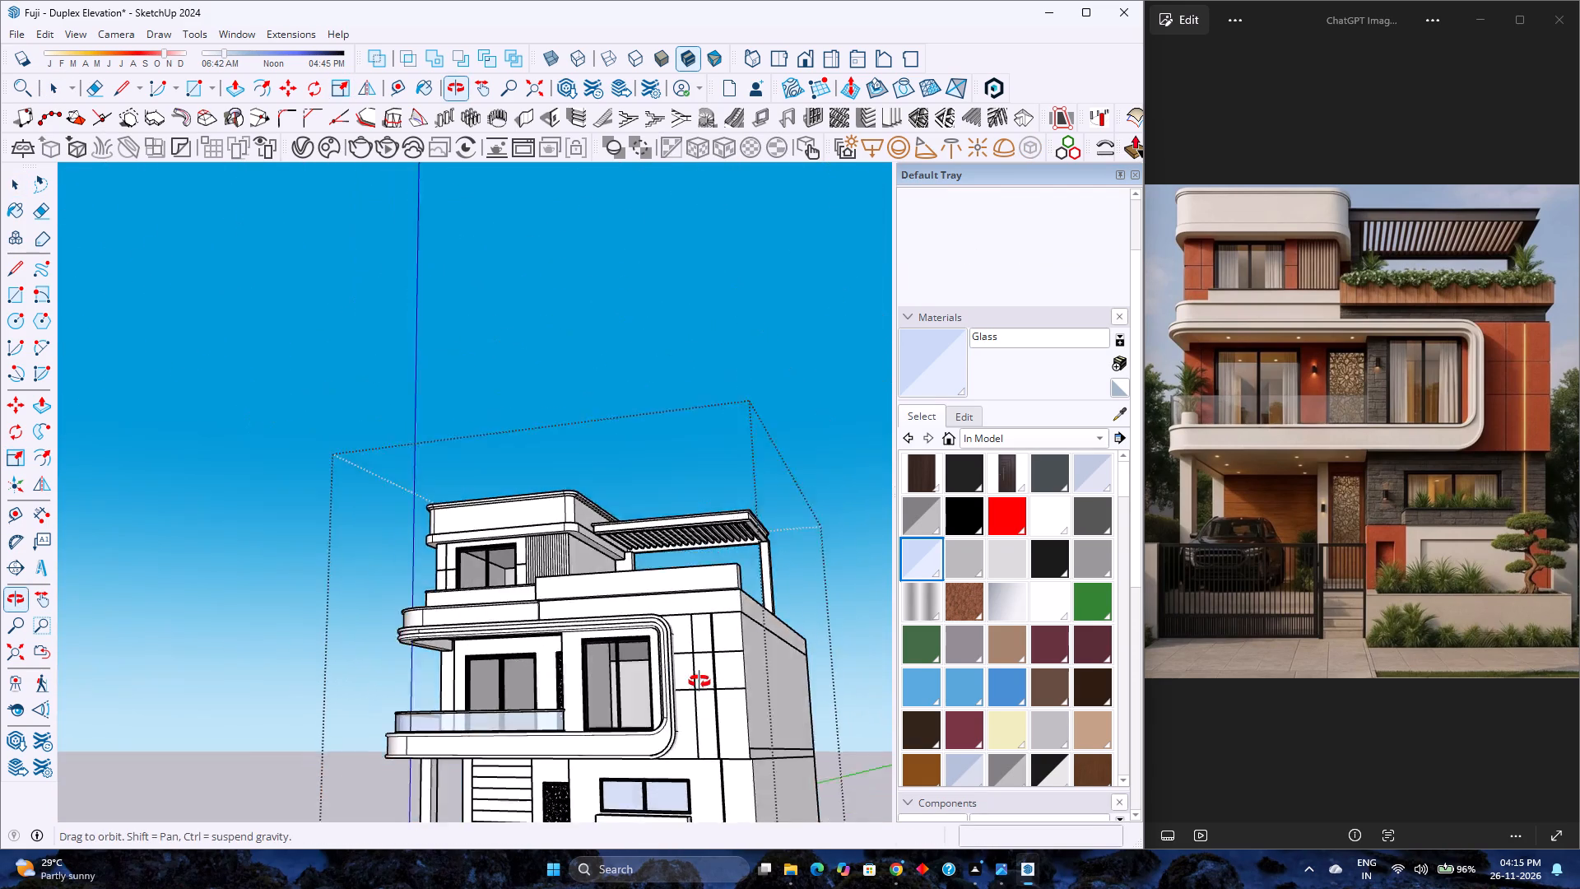
{"action": "middle_click_drag", "start_coordinate": [699, 682], "coordinate": [776, 694]}
{"action": "left_click", "coordinate": [805, 64]}
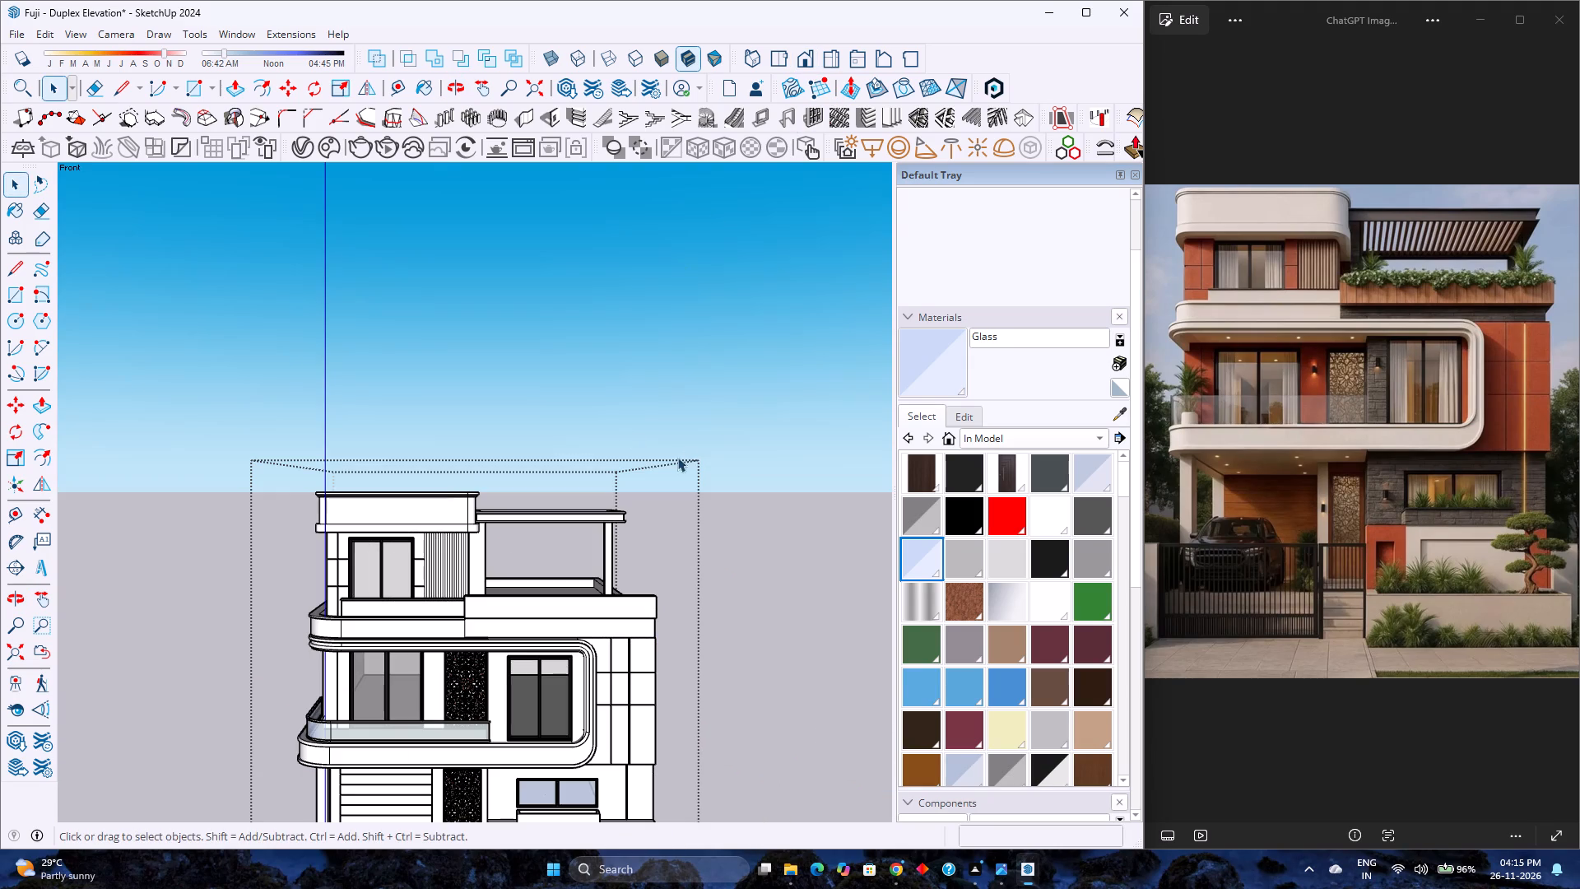
{"action": "left_click", "coordinate": [707, 442]}
{"action": "middle_click_drag", "start_coordinate": [700, 691], "coordinate": [685, 582]}
{"action": "middle_click_drag", "start_coordinate": [657, 692], "coordinate": [667, 700]}
{"action": "left_click", "coordinate": [801, 66]}
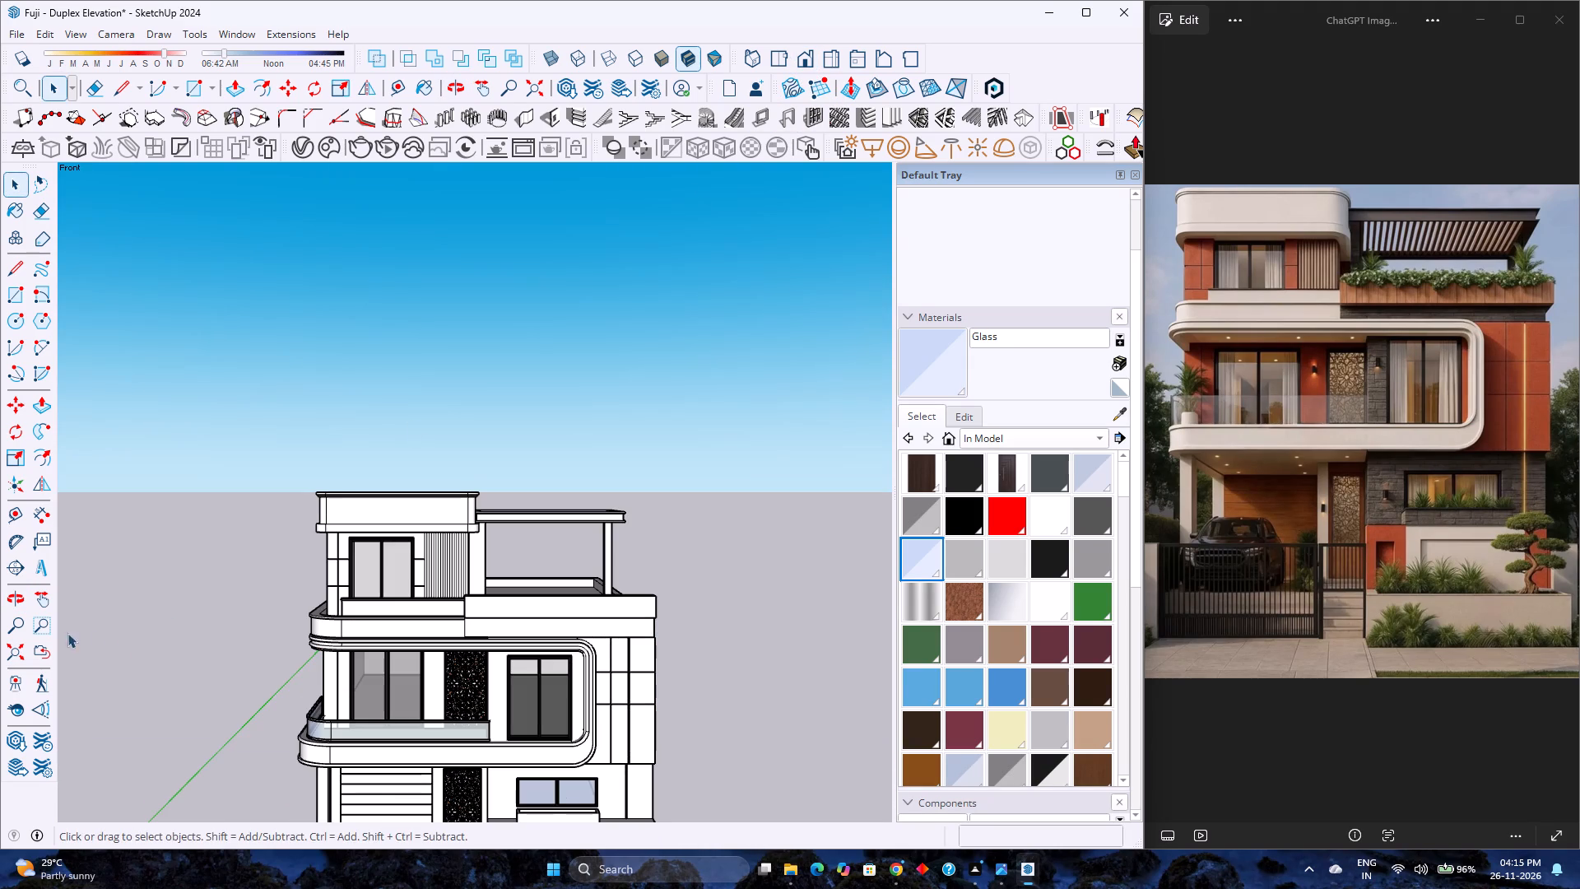
{"action": "left_click", "coordinate": [23, 653]}
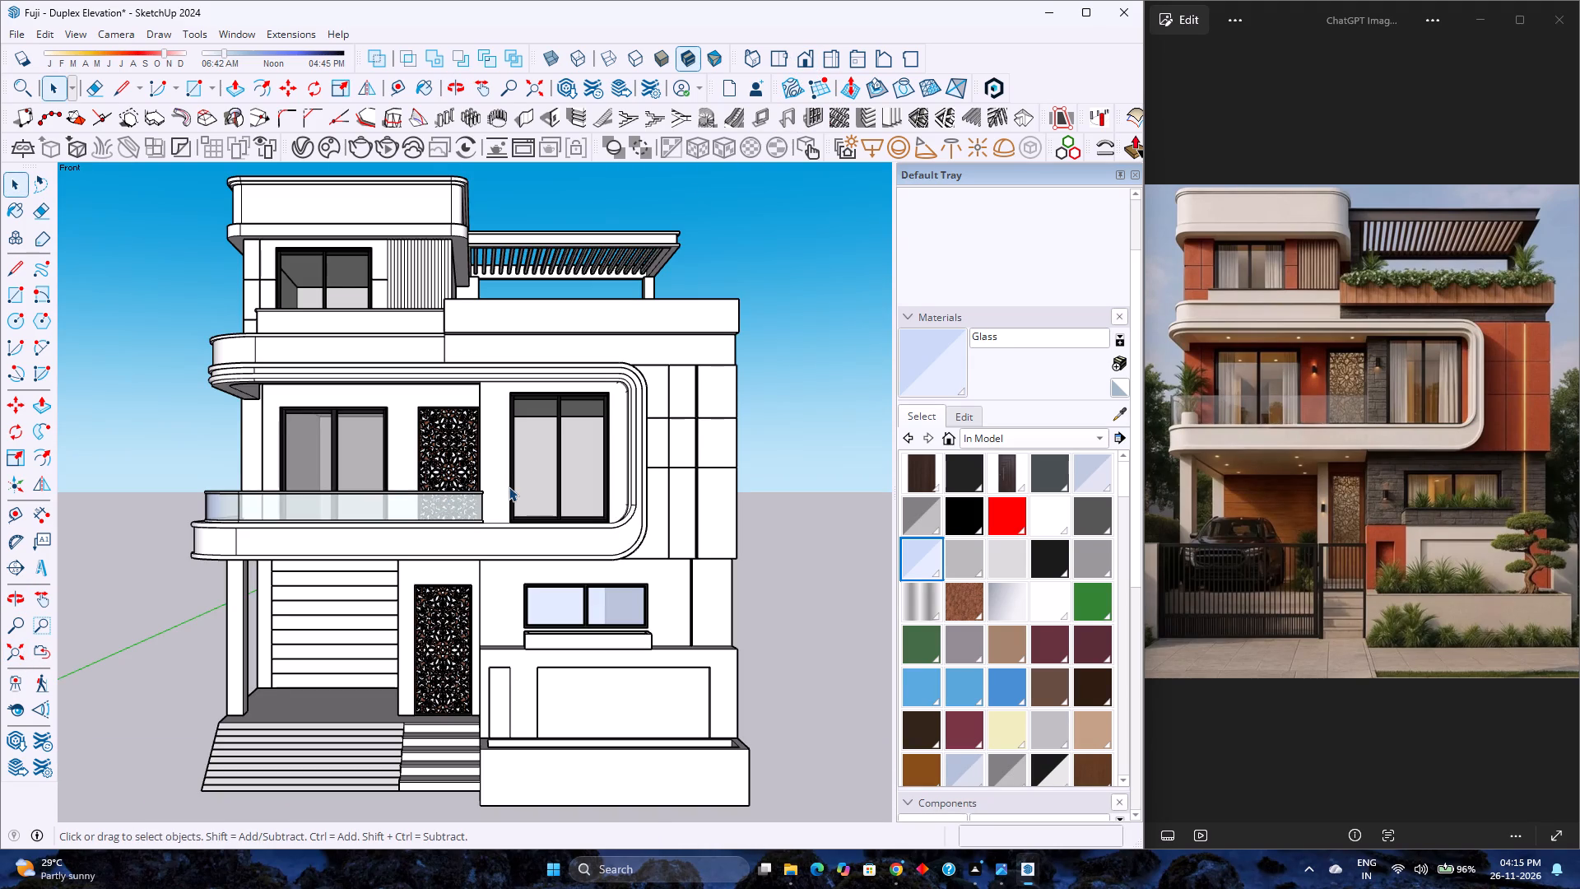
{"action": "middle_click", "coordinate": [704, 536]}
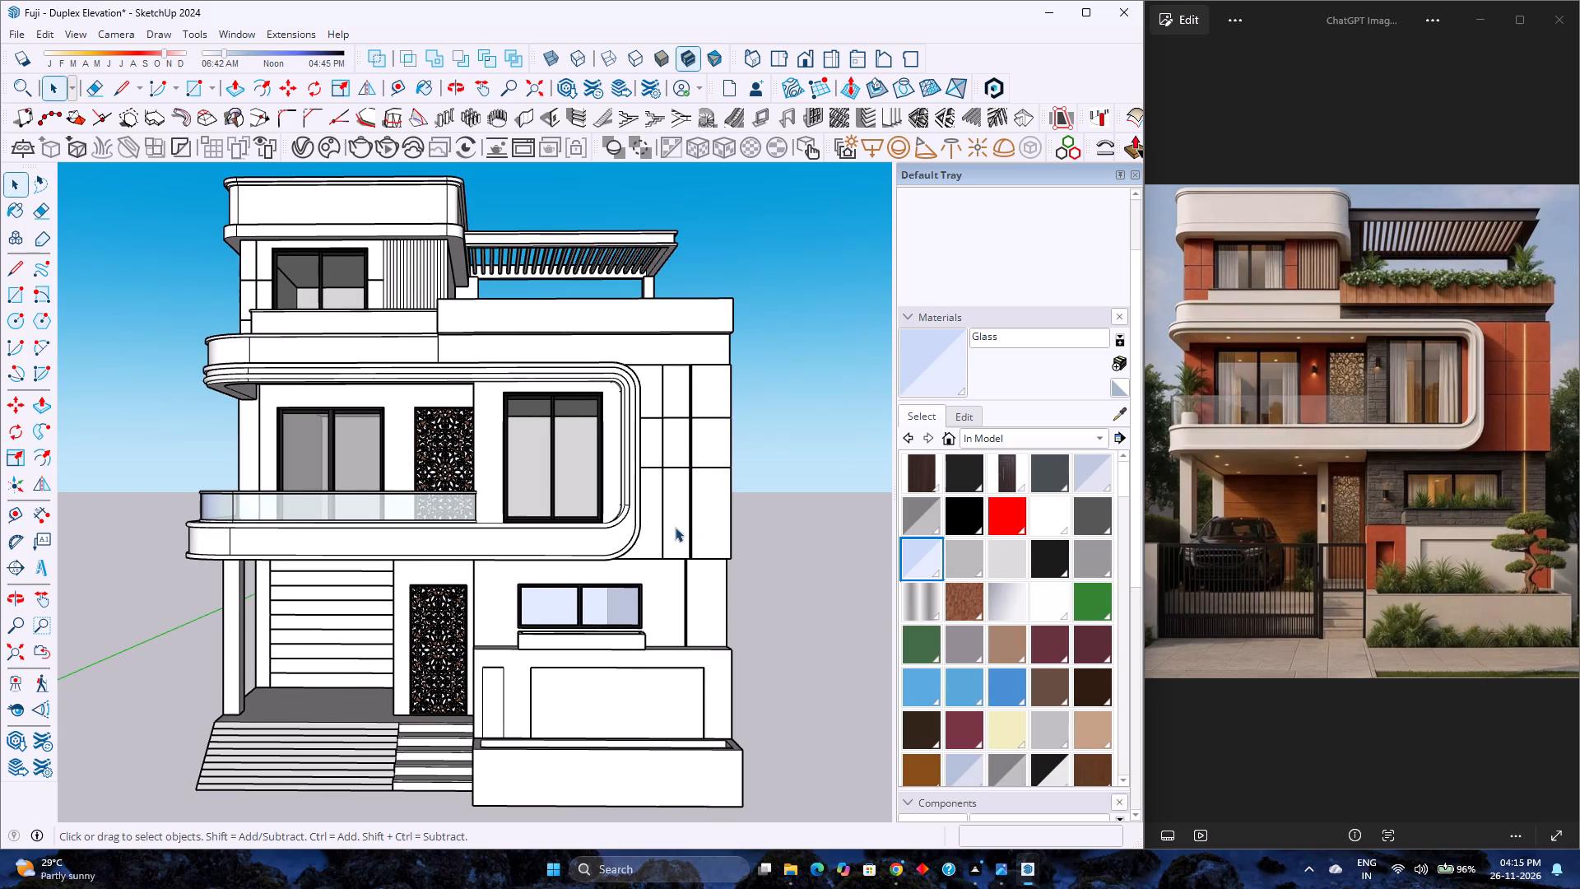
{"action": "scroll", "coordinate": [666, 524], "scroll_direction": "up", "scroll_amount": 1}
{"action": "scroll", "coordinate": [666, 524], "scroll_direction": "down", "scroll_amount": 1}
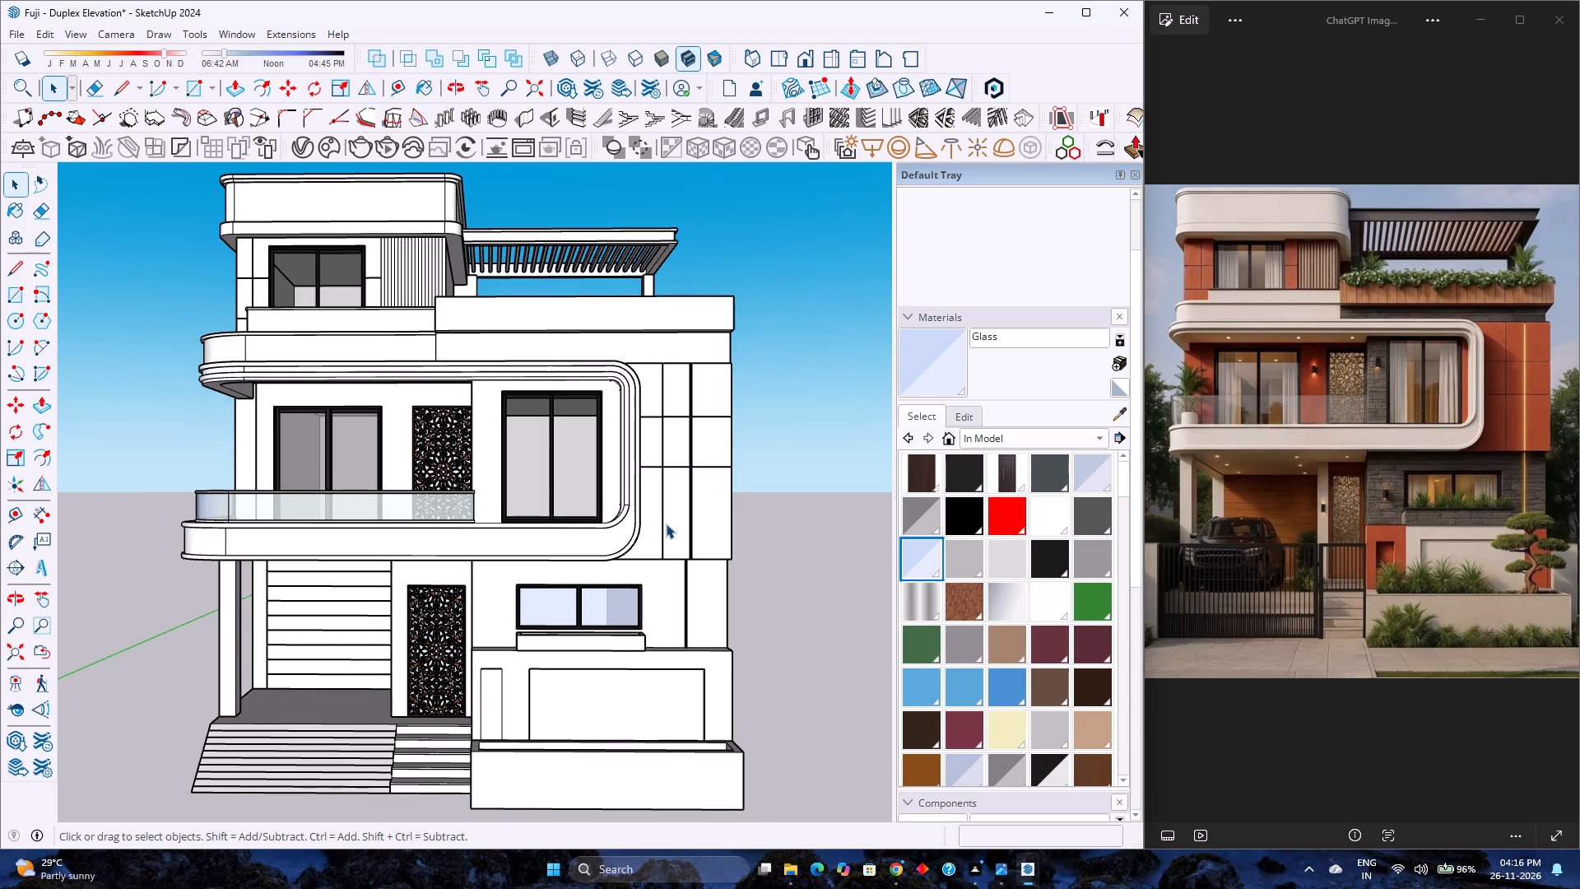
{"action": "scroll", "coordinate": [577, 543], "scroll_direction": "down", "scroll_amount": 3}
{"action": "scroll", "coordinate": [577, 543], "scroll_direction": "up", "scroll_amount": 2}
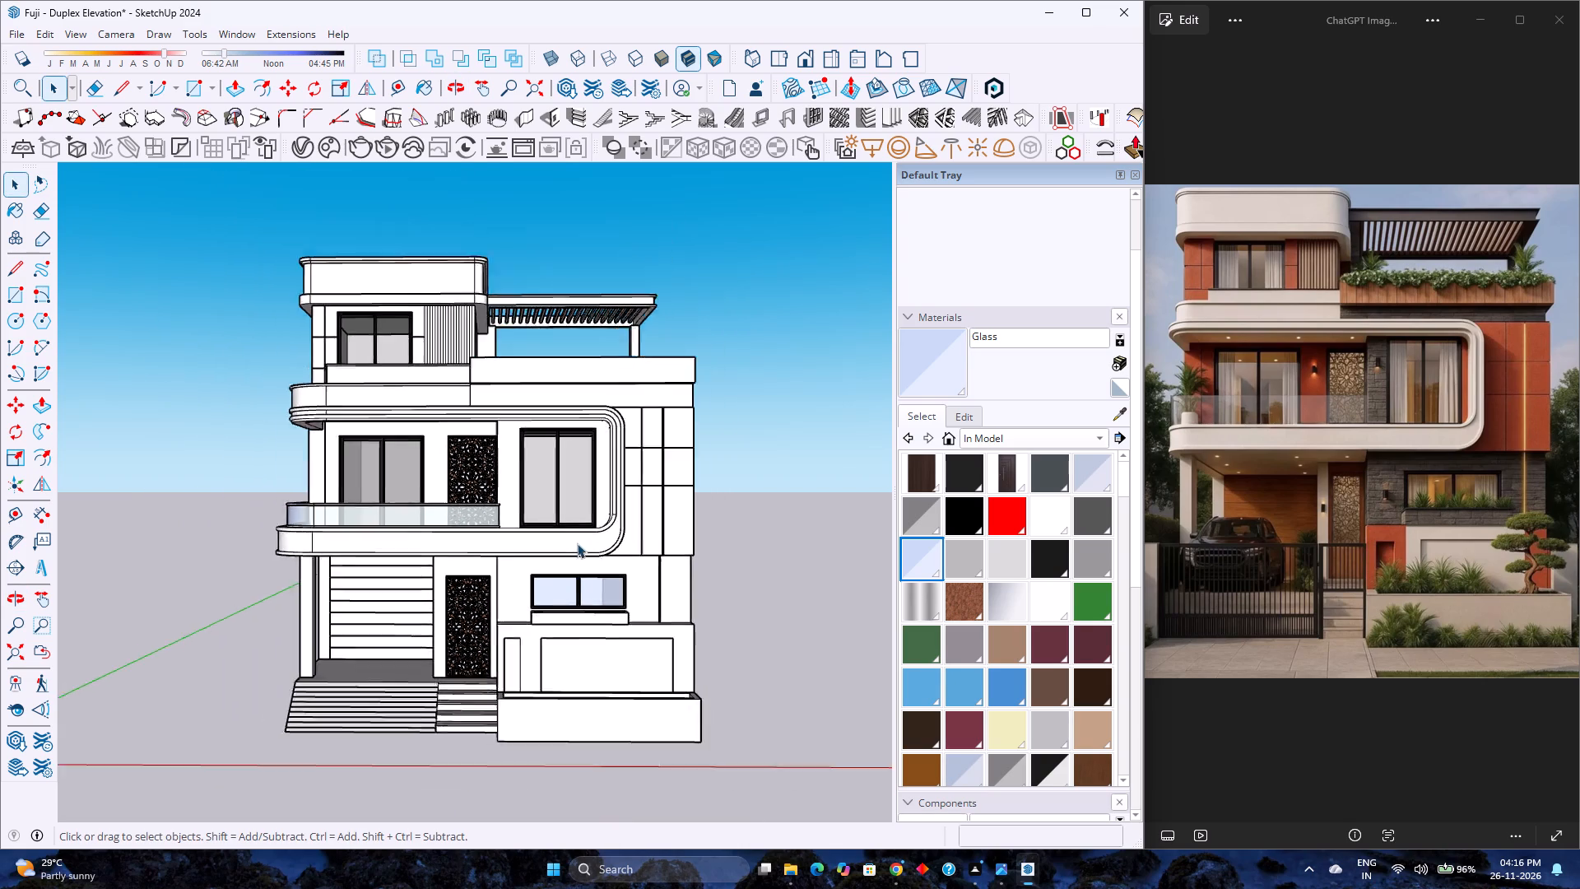
{"action": "scroll", "coordinate": [577, 543], "scroll_direction": "up", "scroll_amount": 1}
{"action": "scroll", "coordinate": [577, 543], "scroll_direction": "down", "scroll_amount": 3}
{"action": "scroll", "coordinate": [577, 543], "scroll_direction": "up", "scroll_amount": 3}
{"action": "scroll", "coordinate": [577, 543], "scroll_direction": "down", "scroll_amount": 3}
{"action": "scroll", "coordinate": [577, 543], "scroll_direction": "up", "scroll_amount": 3}
{"action": "scroll", "coordinate": [577, 543], "scroll_direction": "down", "scroll_amount": 3}
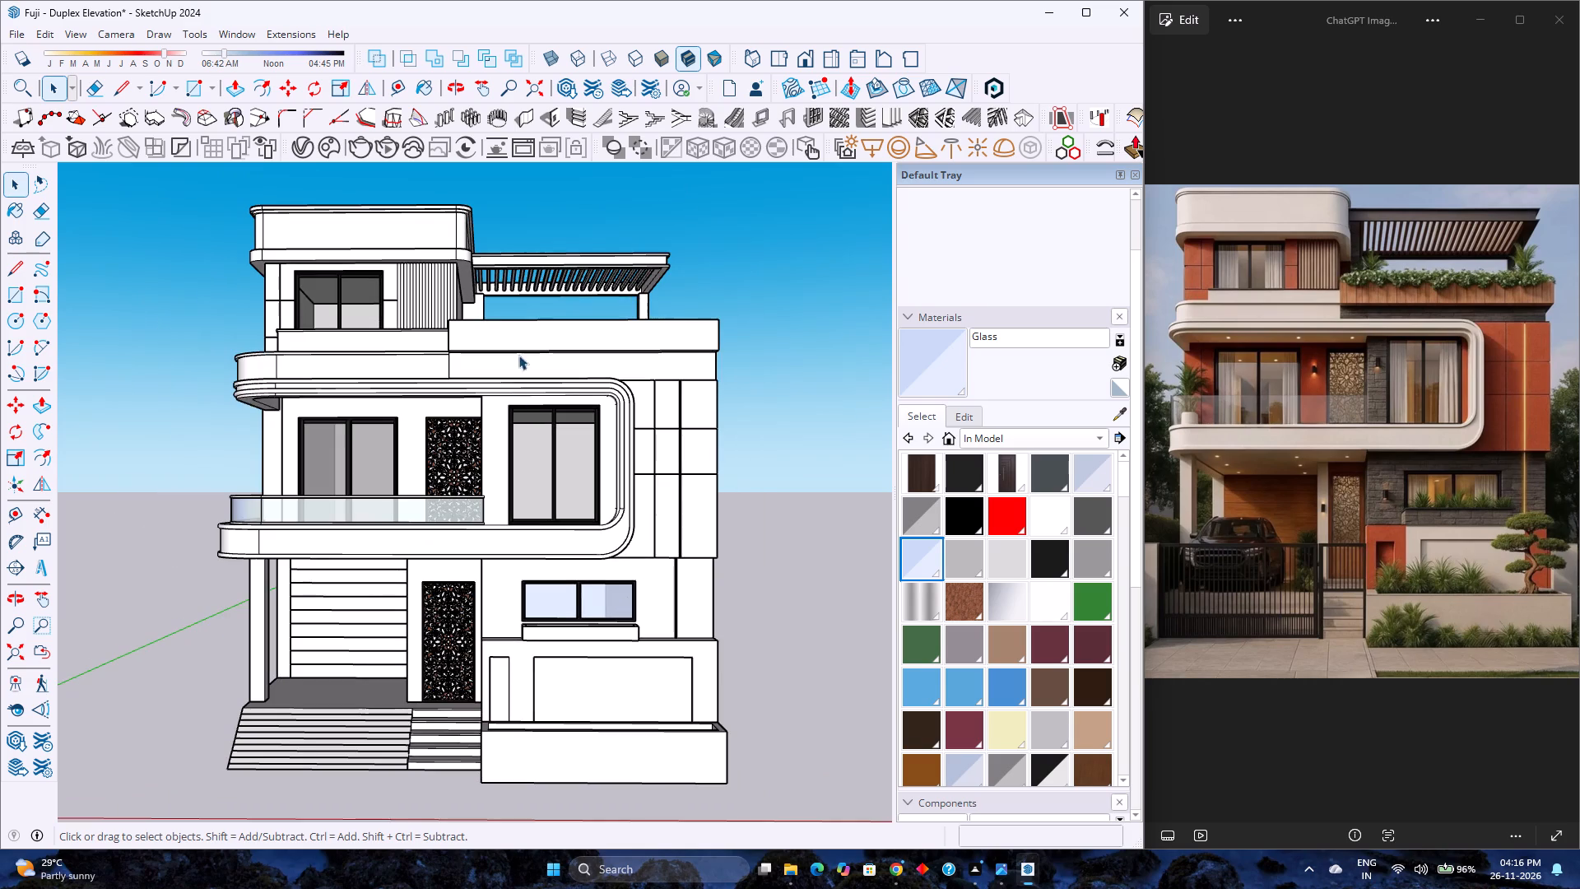
Inspect the terrace pergola from above, opening its group to check the individual slats, the frame and the posts.
{"action": "scroll", "coordinate": [603, 268], "scroll_direction": "up", "scroll_amount": 18}
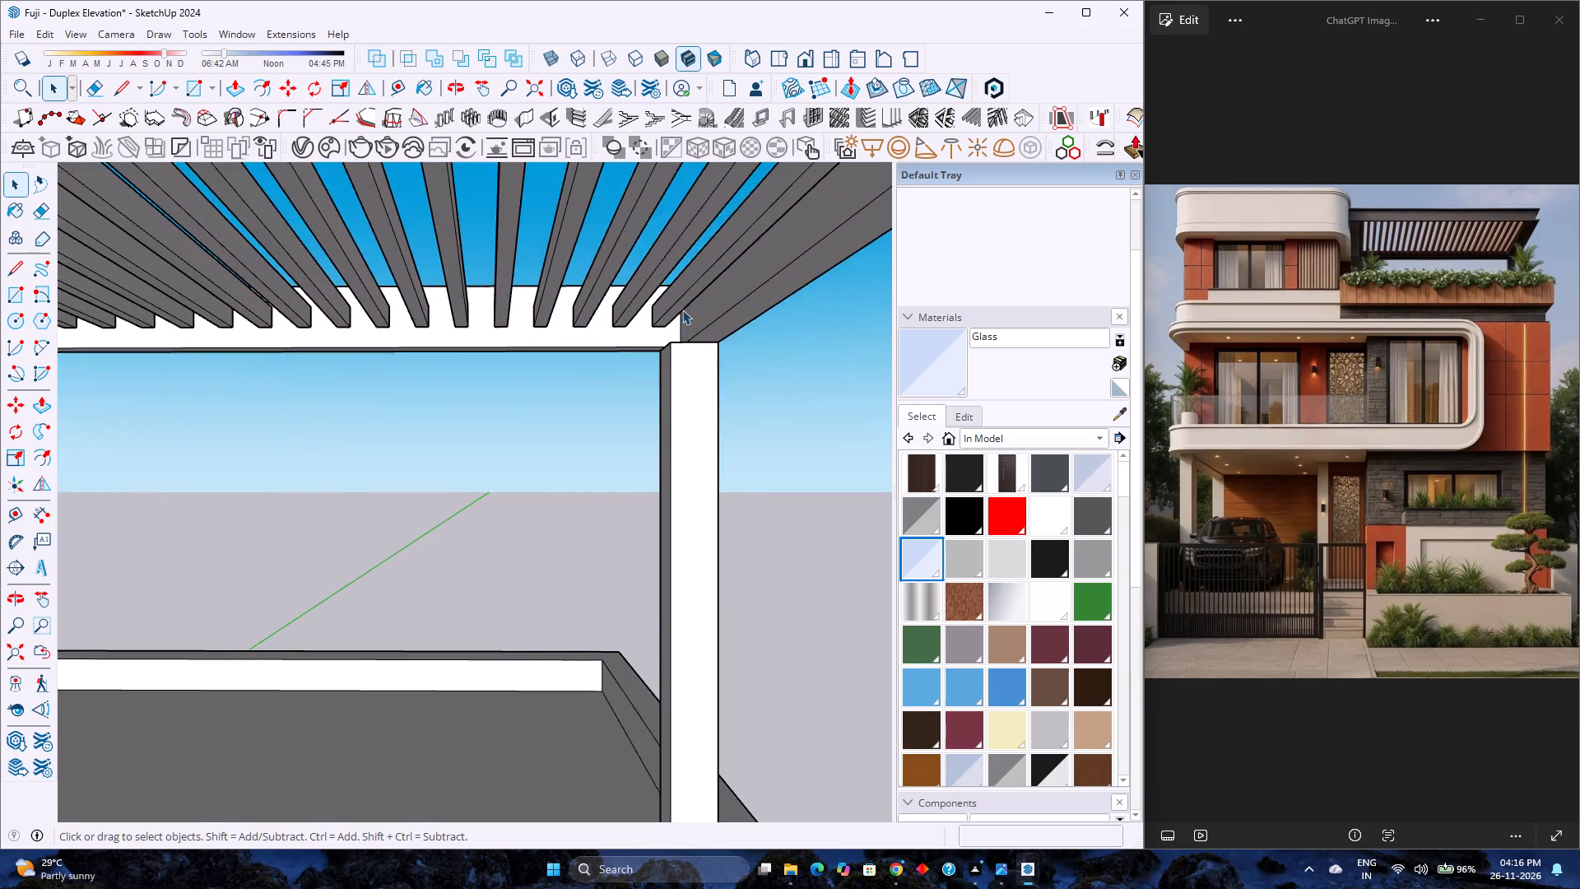
{"action": "middle_click_drag", "start_coordinate": [682, 310], "coordinate": [802, 464]}
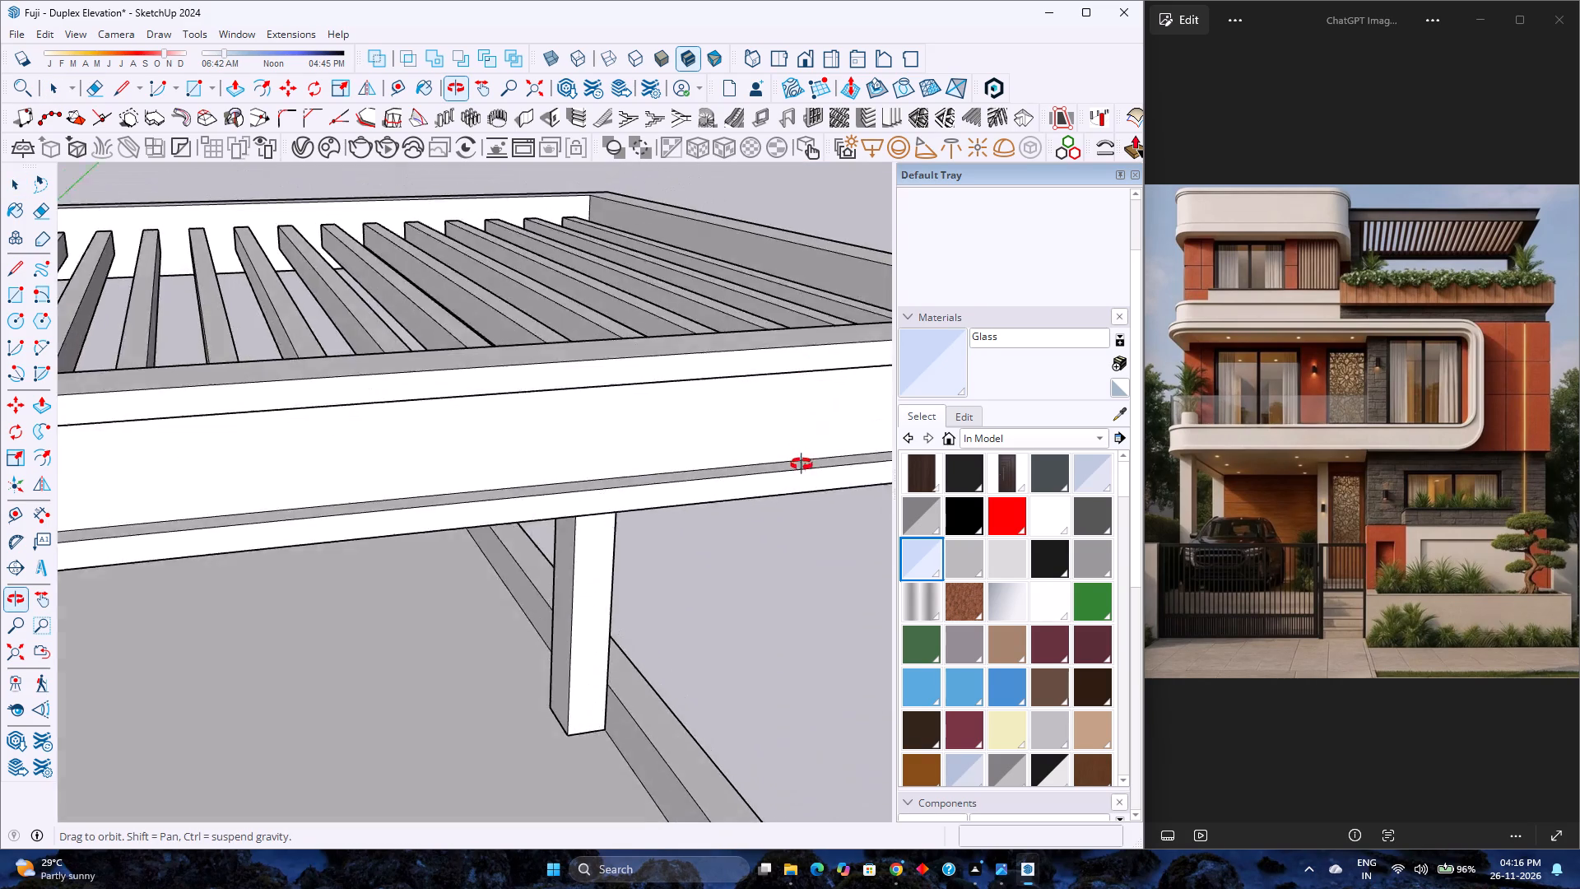
{"action": "middle_click_drag", "start_coordinate": [802, 464], "coordinate": [767, 528]}
{"action": "left_click", "coordinate": [648, 483]}
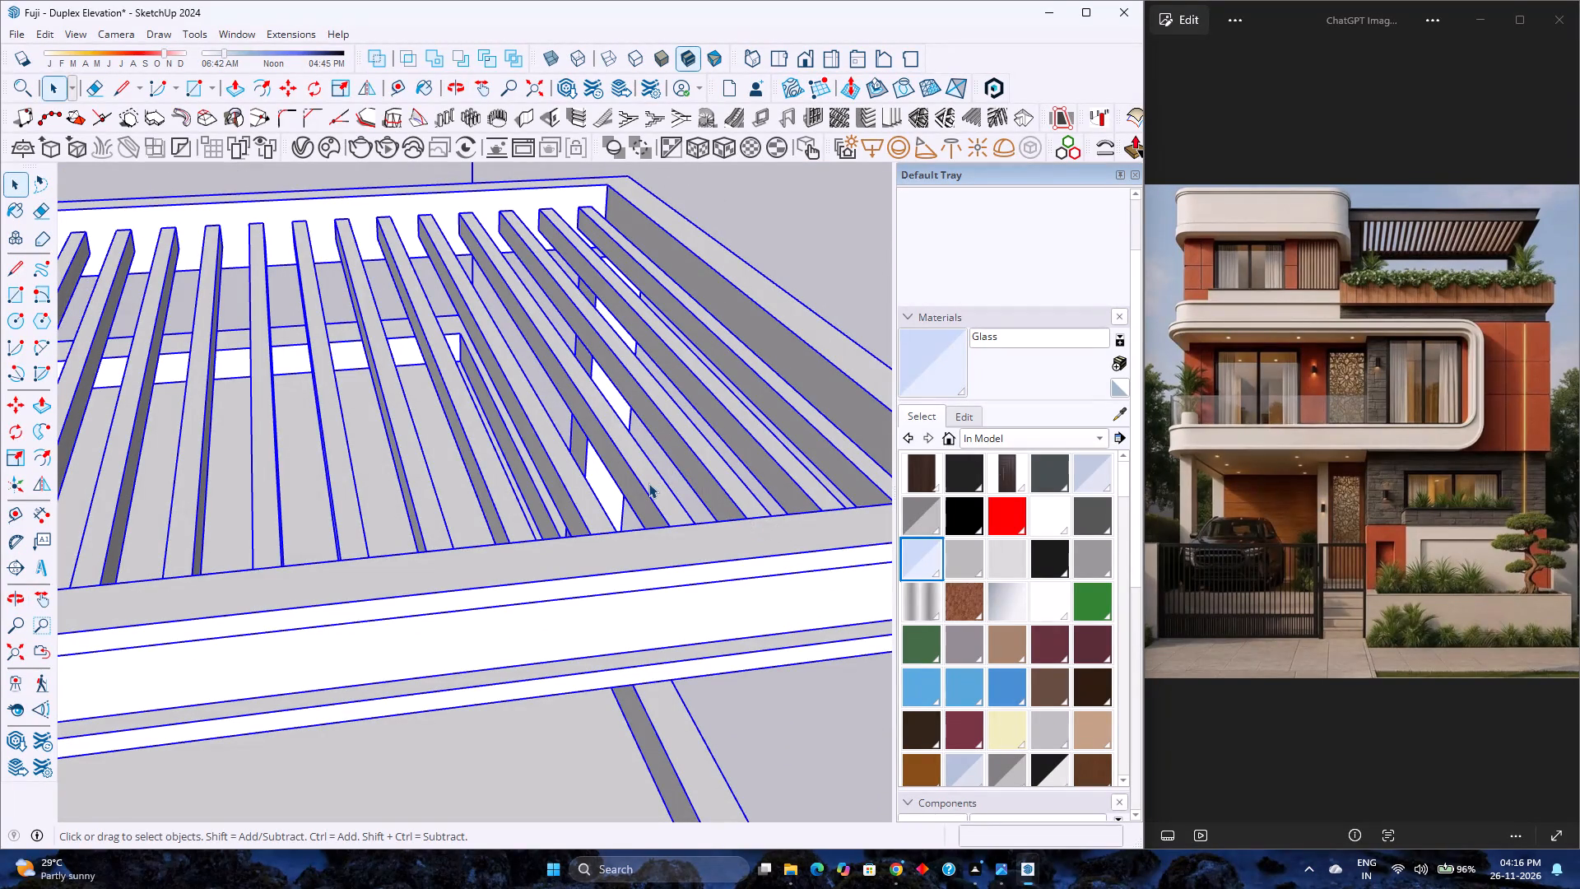
{"action": "double_click", "coordinate": [646, 480]}
{"action": "scroll", "coordinate": [646, 480], "scroll_direction": "up", "scroll_amount": 2}
{"action": "left_click", "coordinate": [646, 480]}
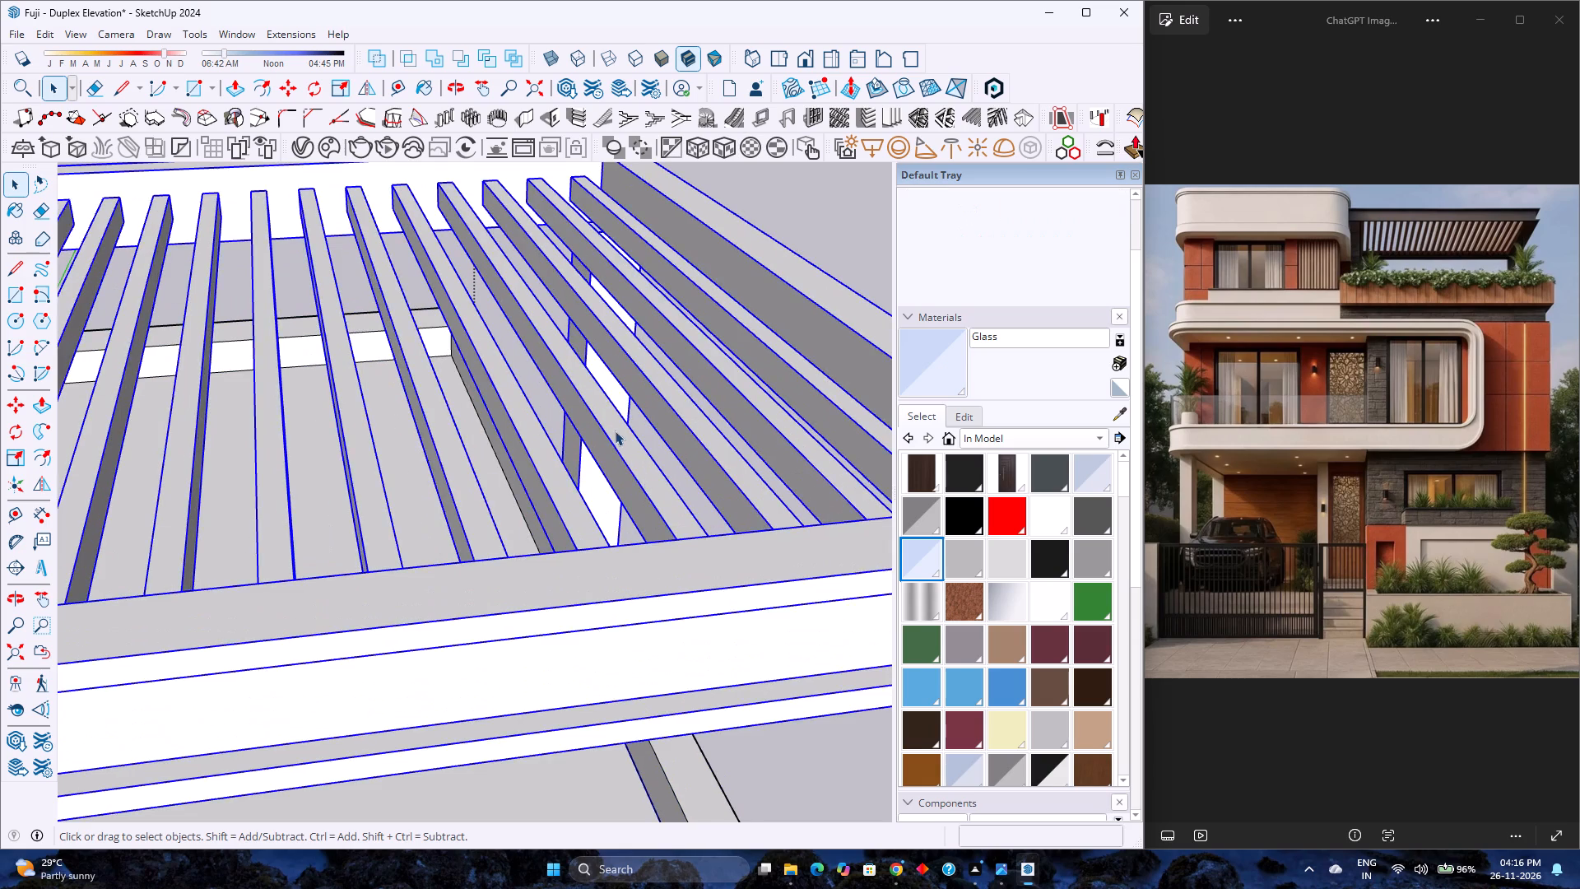
{"action": "scroll", "coordinate": [614, 430], "scroll_direction": "down", "scroll_amount": 3}
{"action": "double_click", "coordinate": [614, 432]}
{"action": "left_click", "coordinate": [614, 432]}
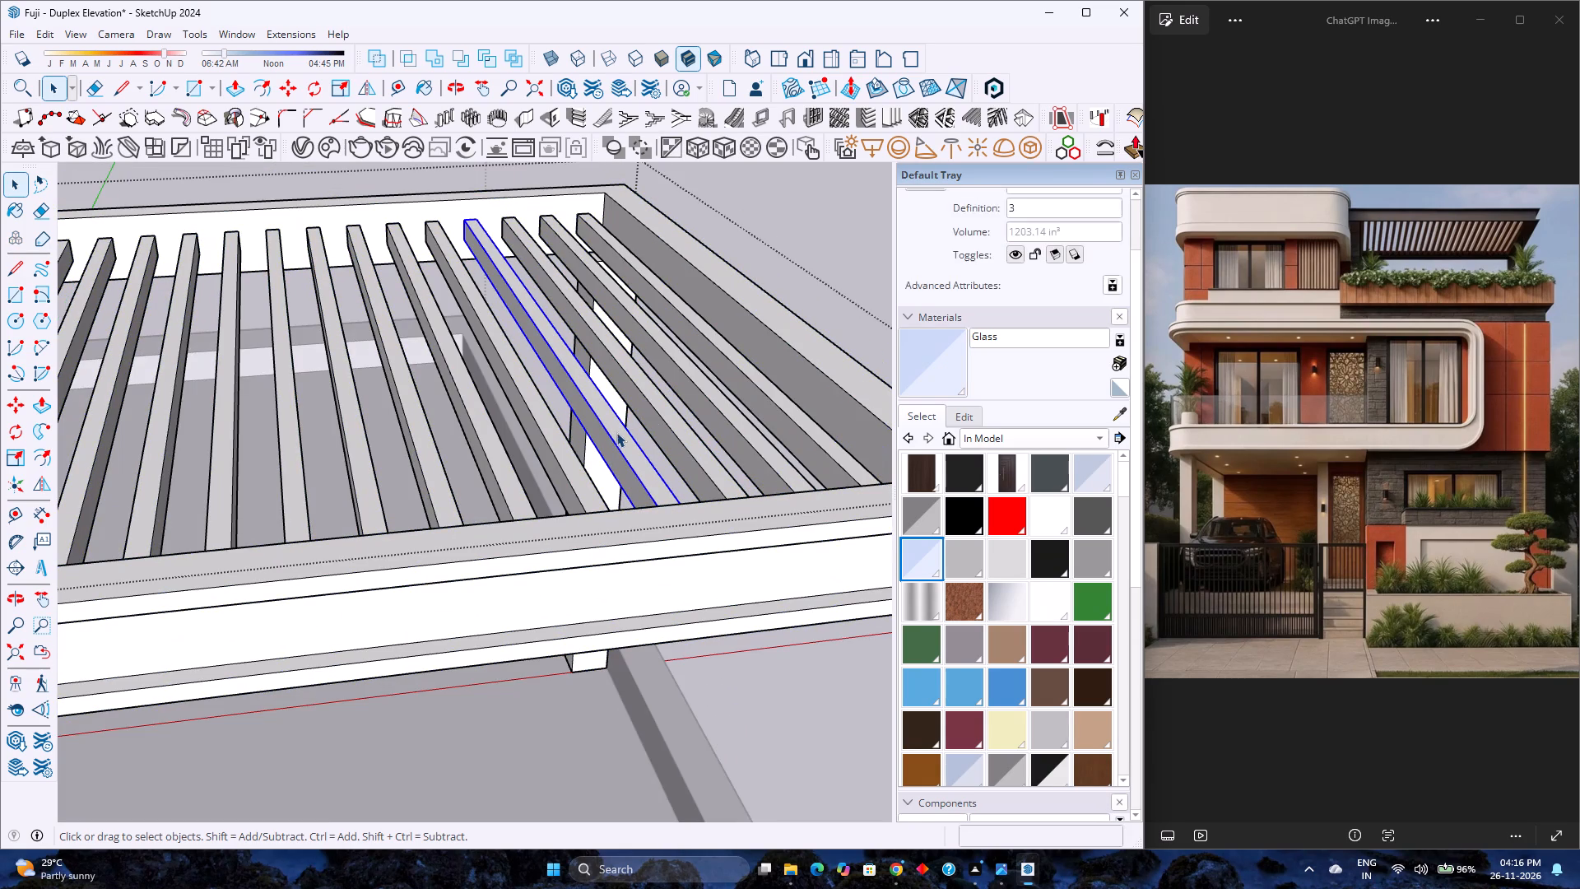
{"action": "key", "text": "Escape"}
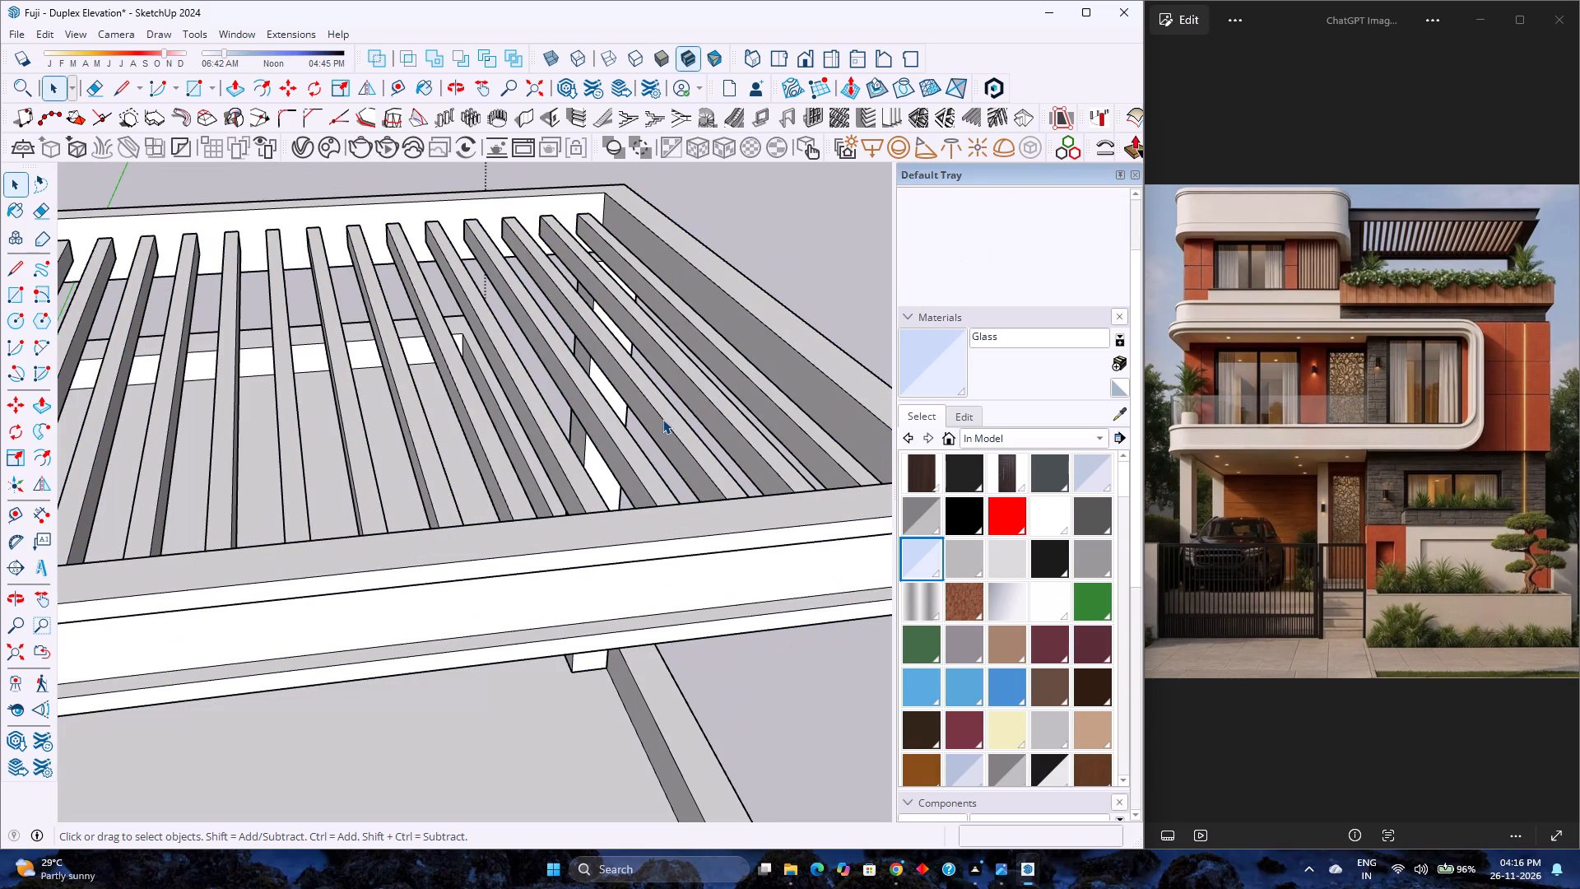
{"action": "left_click", "coordinate": [662, 419]}
{"action": "left_click", "coordinate": [662, 419]}
{"action": "scroll", "coordinate": [501, 561], "scroll_direction": "down", "scroll_amount": 13}
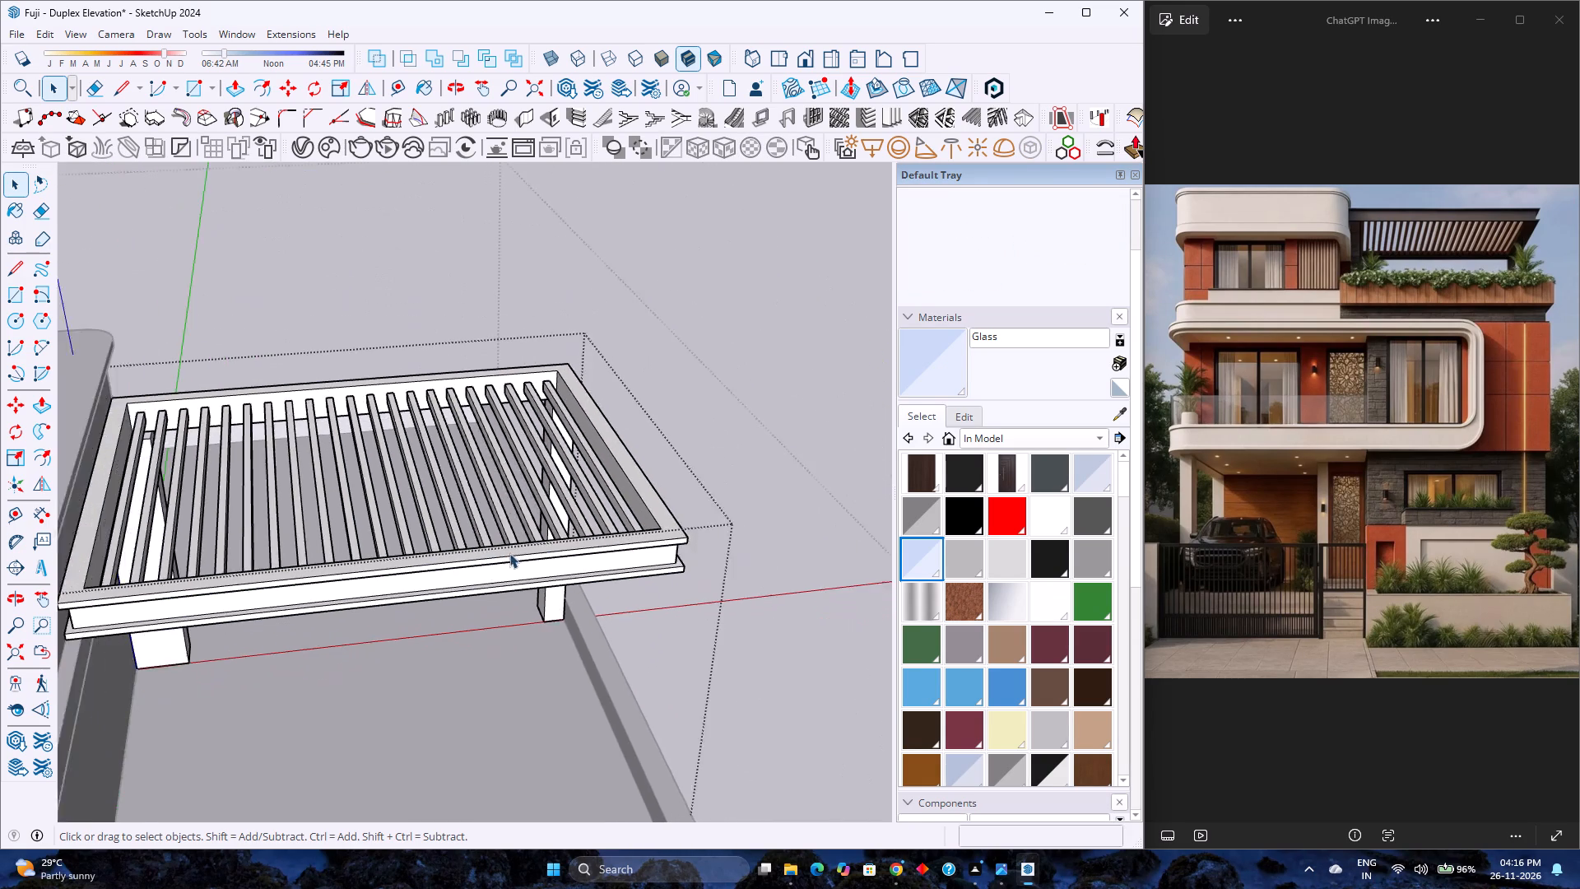
{"action": "middle_click_drag", "start_coordinate": [522, 589], "coordinate": [643, 484]}
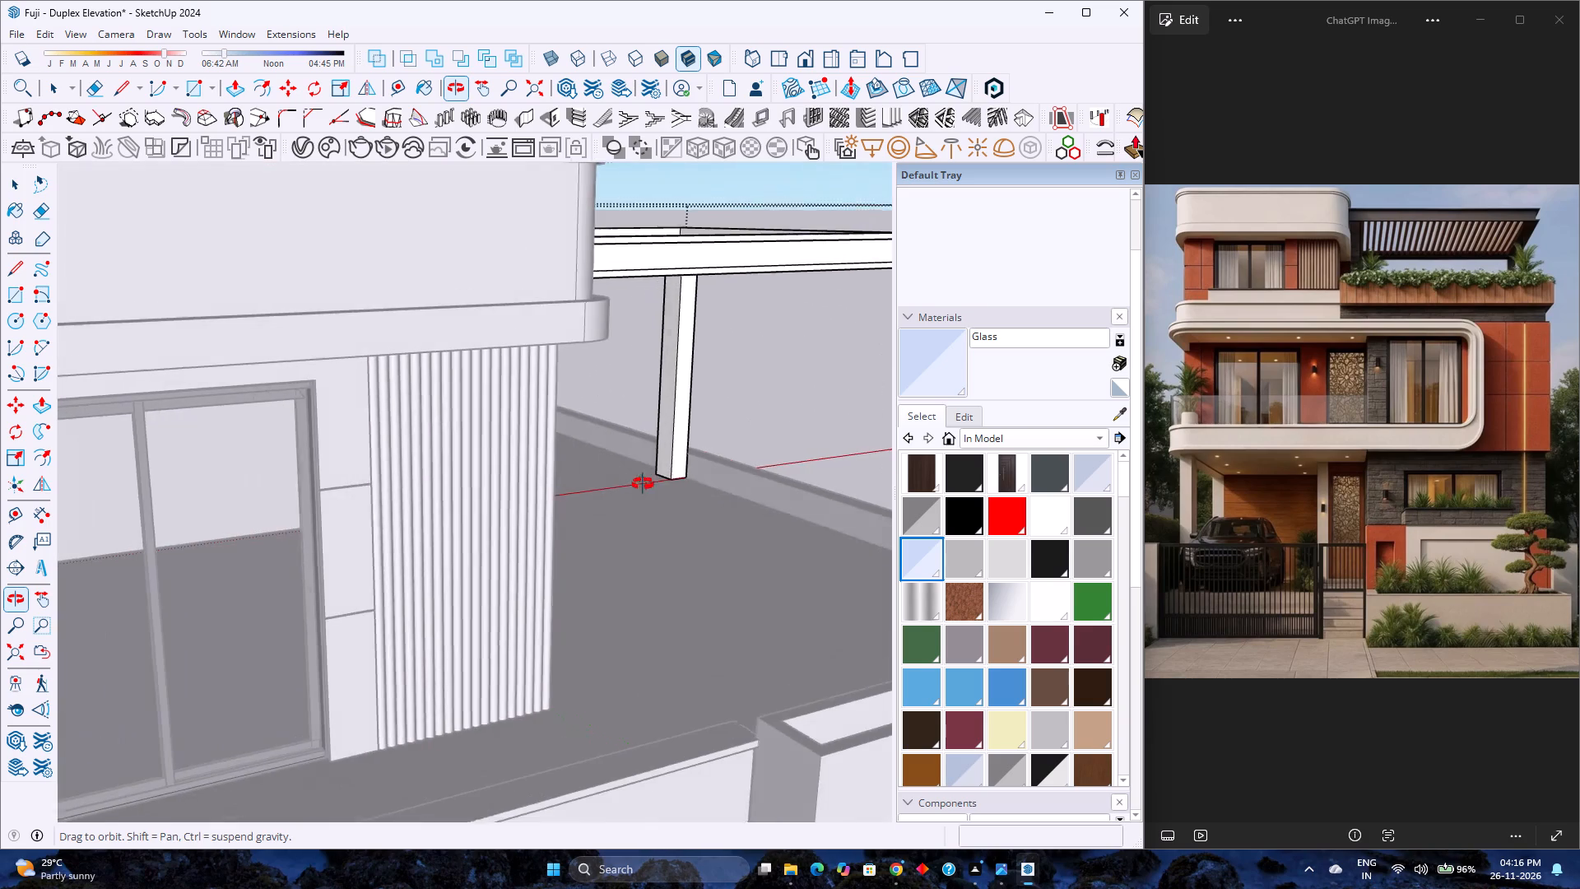
{"action": "middle_click_drag", "start_coordinate": [643, 484], "coordinate": [644, 484]}
{"action": "scroll", "coordinate": [518, 546], "scroll_direction": "down", "scroll_amount": 9}
{"action": "key", "text": "Escape"}
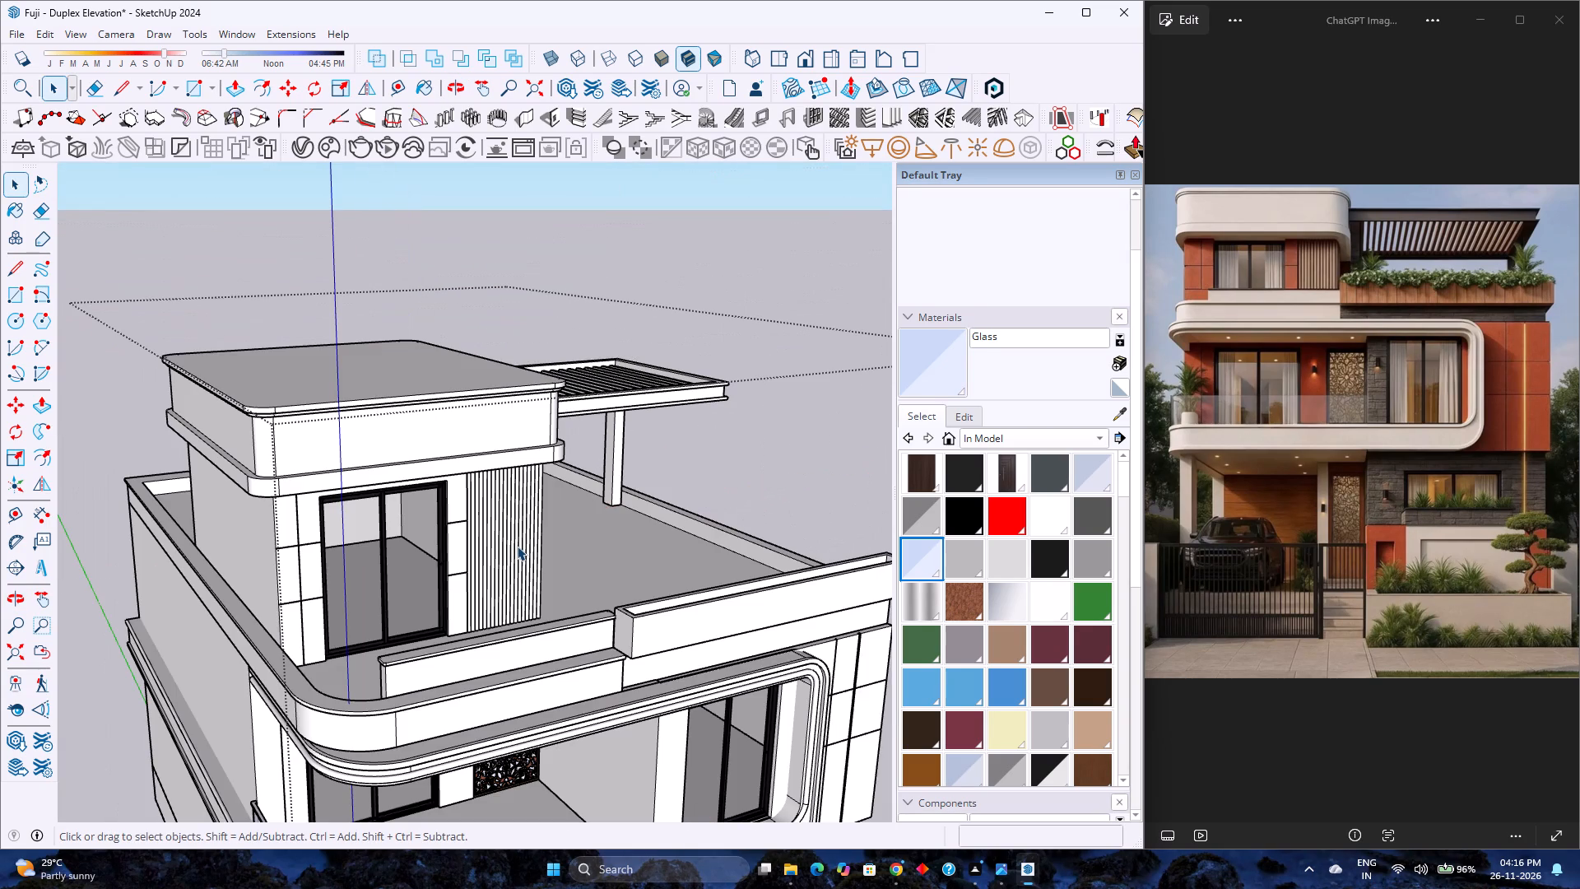
Save the model.
{"action": "key", "text": "ctrl+s"}
Examine the upper floors from several angles, including the first-floor window wall and the end of the glass balcony railing.
{"action": "scroll", "coordinate": [584, 528], "scroll_direction": "down", "scroll_amount": 3}
{"action": "scroll", "coordinate": [611, 659], "scroll_direction": "down", "scroll_amount": 3}
{"action": "middle_click_drag", "start_coordinate": [637, 706], "coordinate": [481, 602]}
{"action": "scroll", "coordinate": [595, 700], "scroll_direction": "up", "scroll_amount": 8}
{"action": "middle_click_drag", "start_coordinate": [623, 704], "coordinate": [579, 626]}
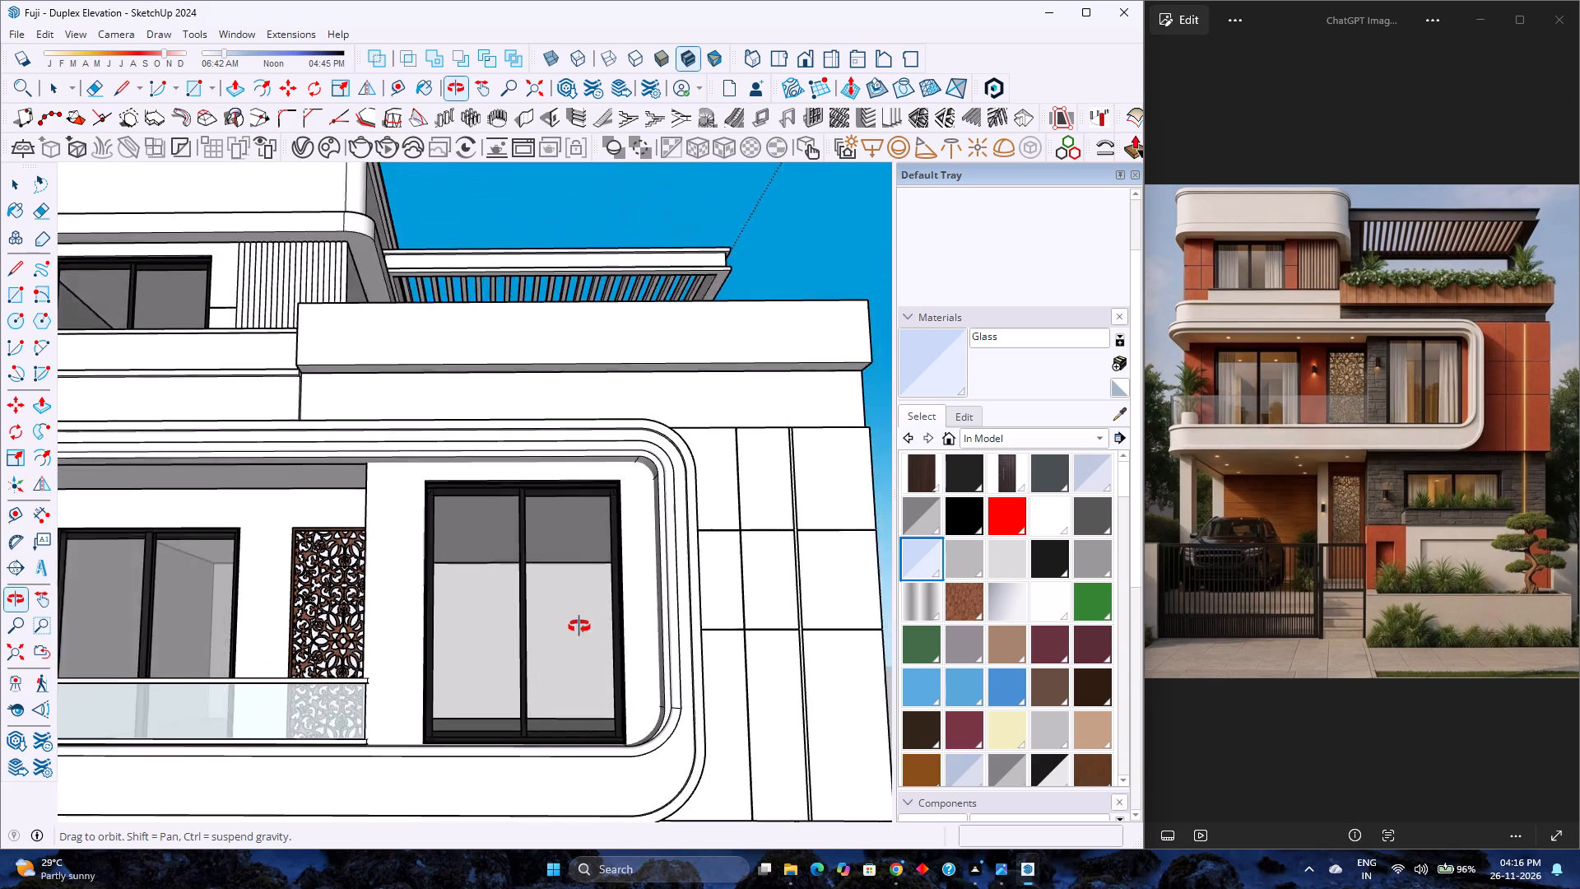
{"action": "middle_click_drag", "start_coordinate": [579, 626], "coordinate": [405, 610]}
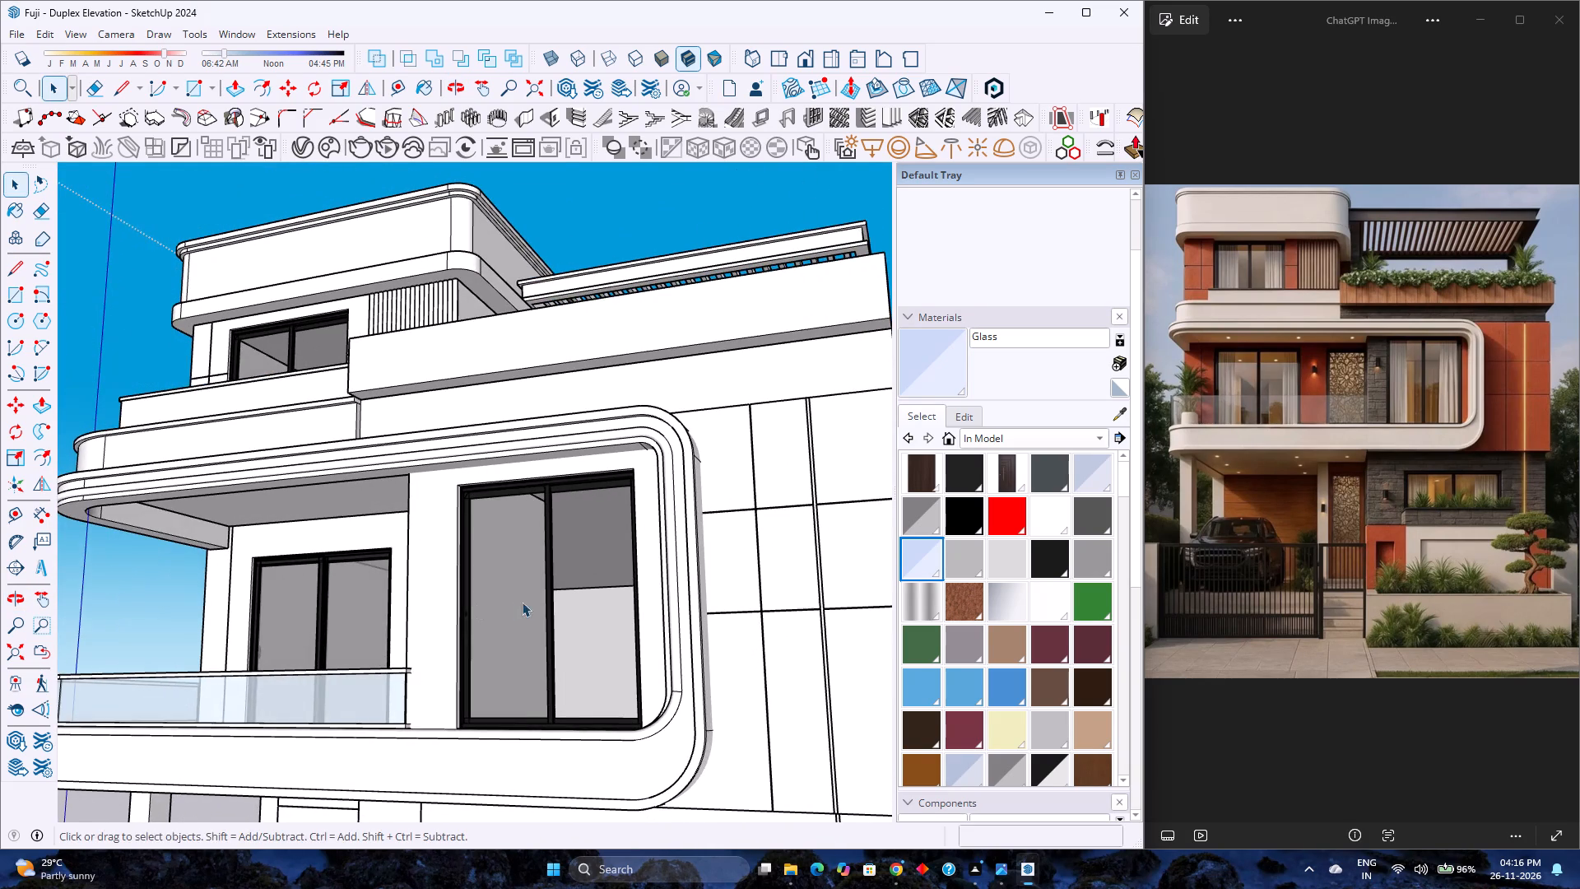
{"action": "scroll", "coordinate": [525, 602], "scroll_direction": "down", "scroll_amount": 2}
{"action": "middle_click_drag", "start_coordinate": [443, 658], "coordinate": [581, 682]}
{"action": "middle_click_drag", "start_coordinate": [582, 687], "coordinate": [681, 755]}
{"action": "middle_click", "coordinate": [681, 755]}
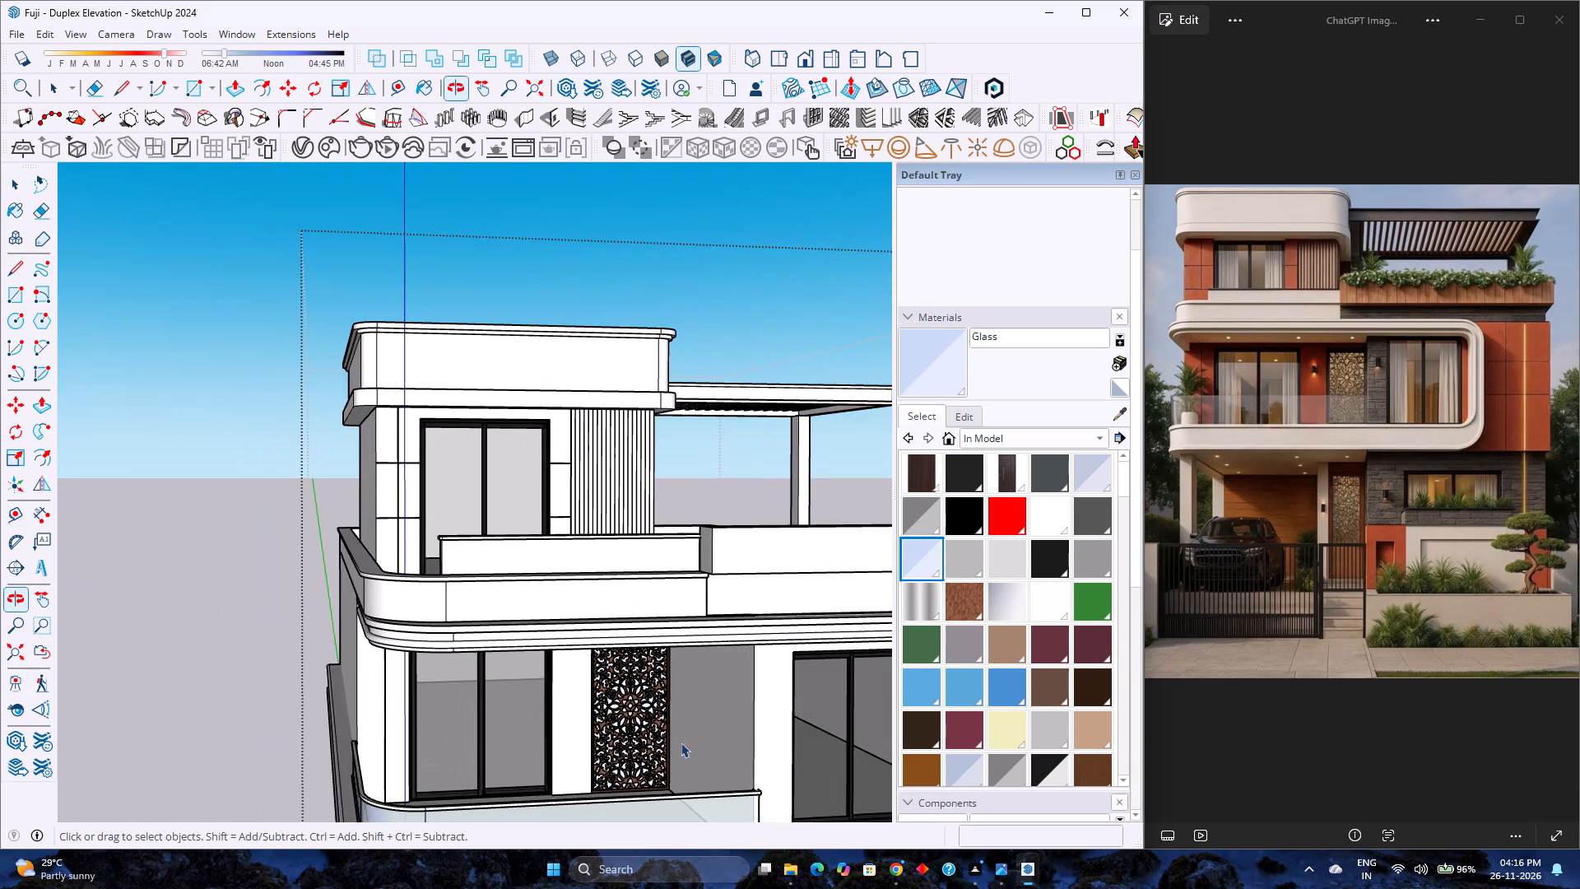
{"action": "scroll", "coordinate": [677, 719], "scroll_direction": "down", "scroll_amount": 3}
{"action": "middle_click_drag", "start_coordinate": [718, 751], "coordinate": [587, 598], "text": "shift"}
{"action": "middle_click_drag", "start_coordinate": [593, 612], "coordinate": [689, 742]}
{"action": "scroll", "coordinate": [735, 763], "scroll_direction": "up", "scroll_amount": 3}
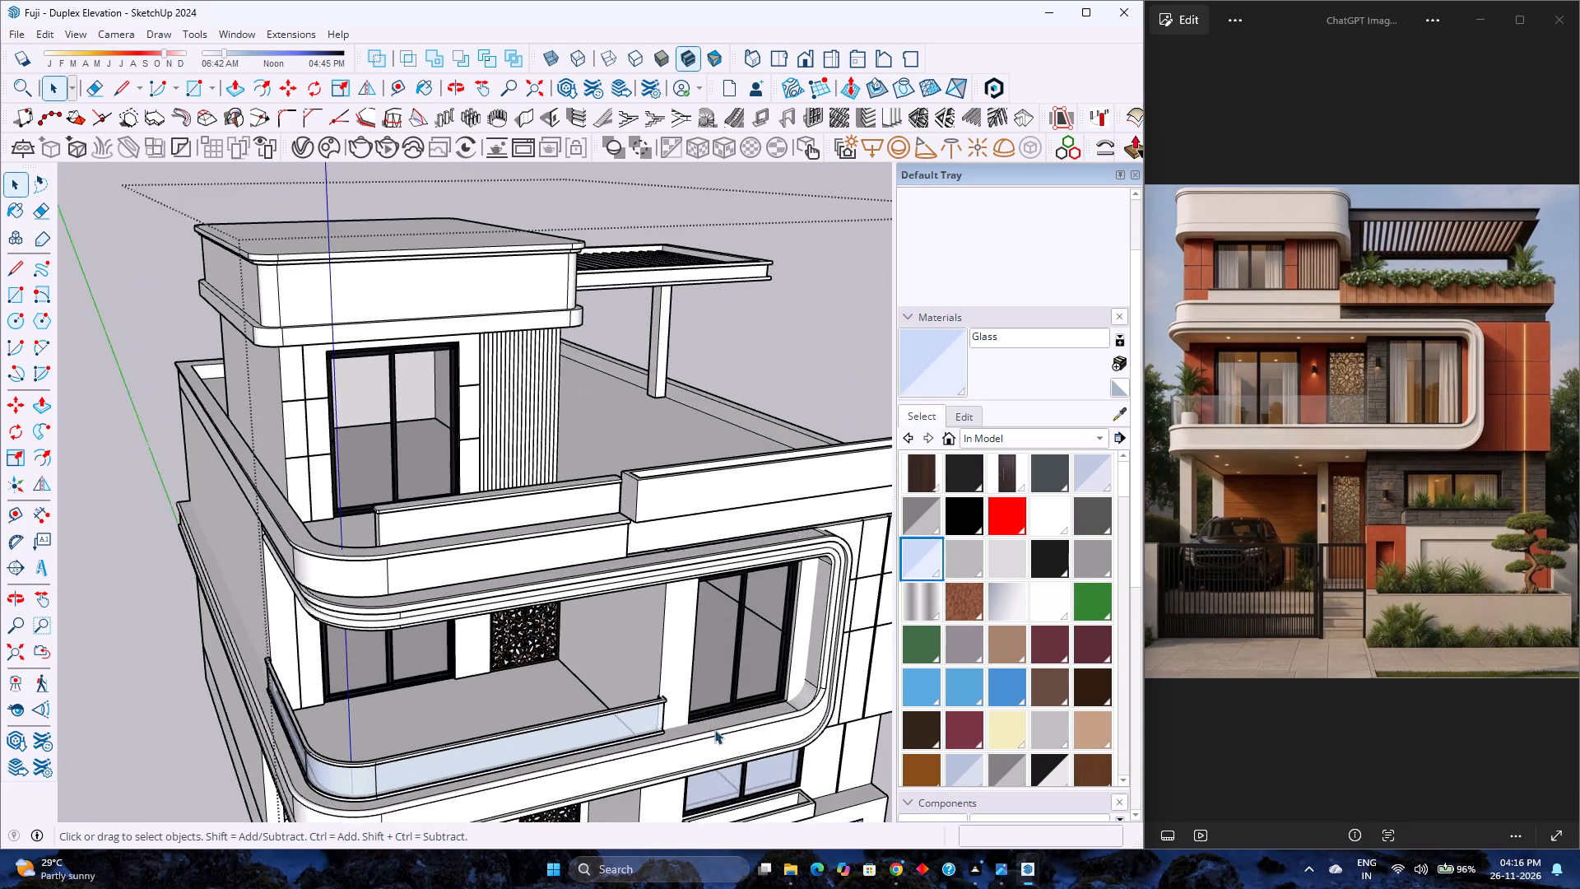
{"action": "scroll", "coordinate": [698, 715], "scroll_direction": "up", "scroll_amount": 12}
{"action": "scroll", "coordinate": [614, 687], "scroll_direction": "up", "scroll_amount": 9}
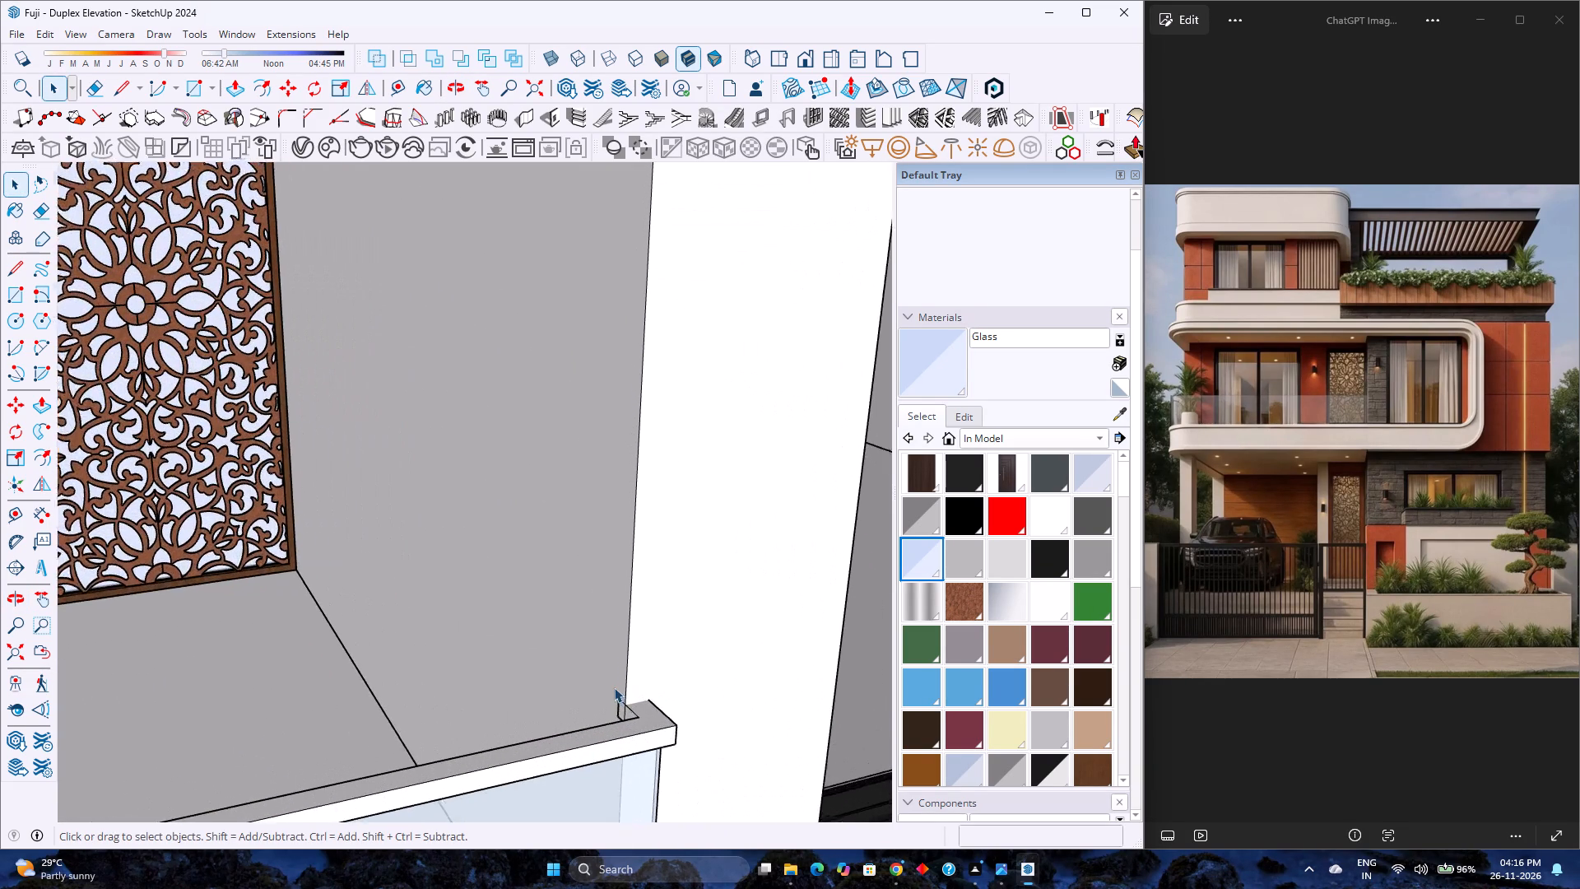
{"action": "scroll", "coordinate": [576, 616], "scroll_direction": "down", "scroll_amount": 17}
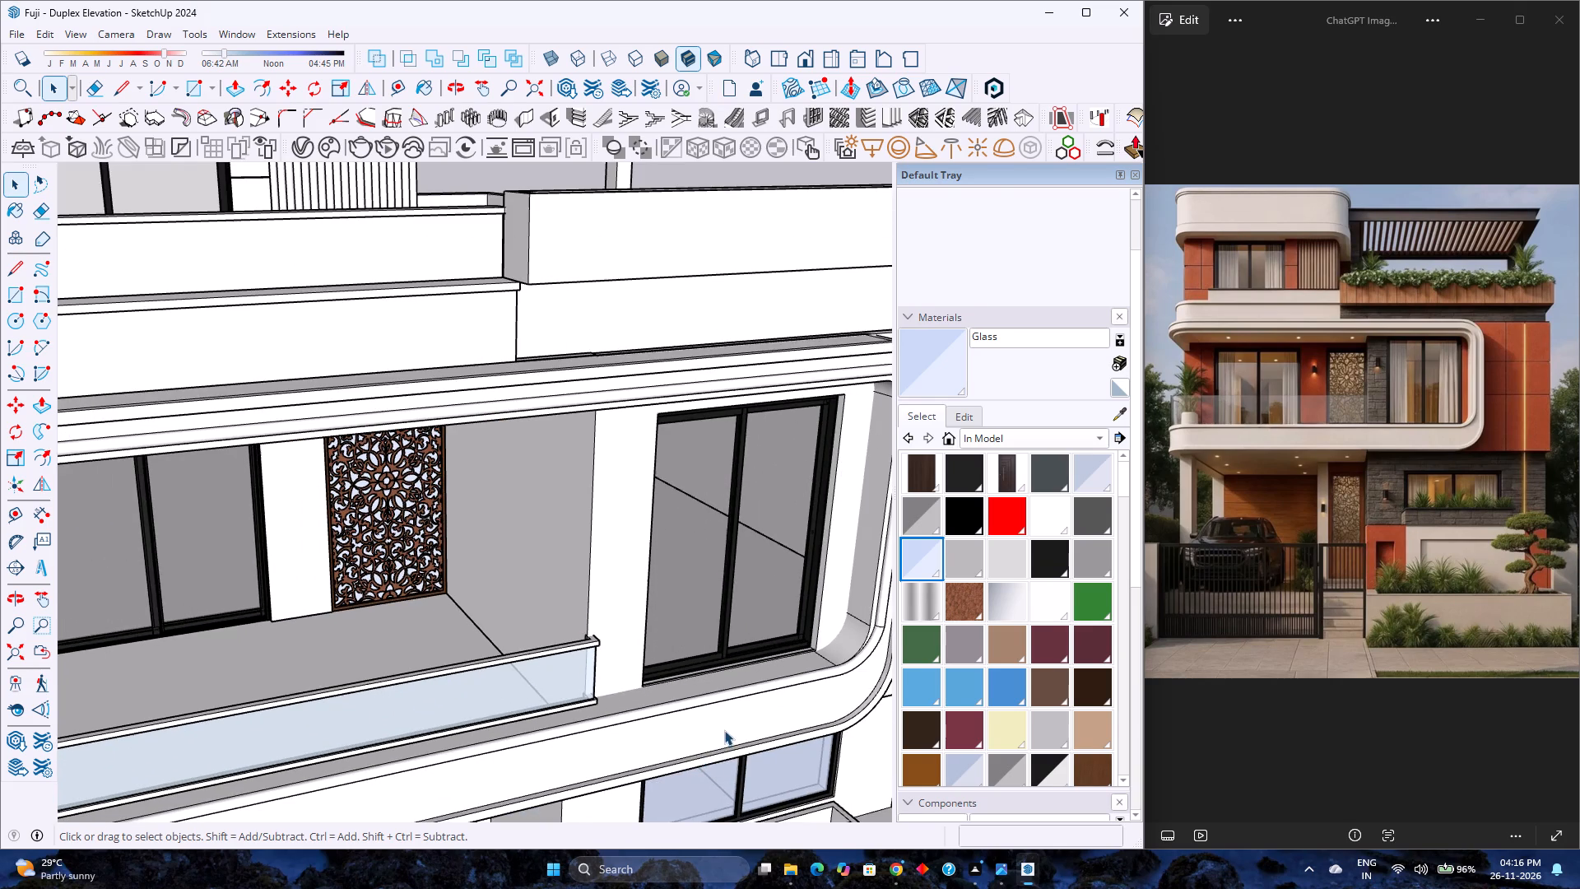
Hide the rounded frame group that wraps around the first-floor balcony and window.
{"action": "left_click", "coordinate": [724, 730]}
{"action": "right_click", "coordinate": [718, 726]}
{"action": "scroll", "coordinate": [602, 738], "scroll_direction": "down", "scroll_amount": 5}
{"action": "left_click", "coordinate": [558, 743]}
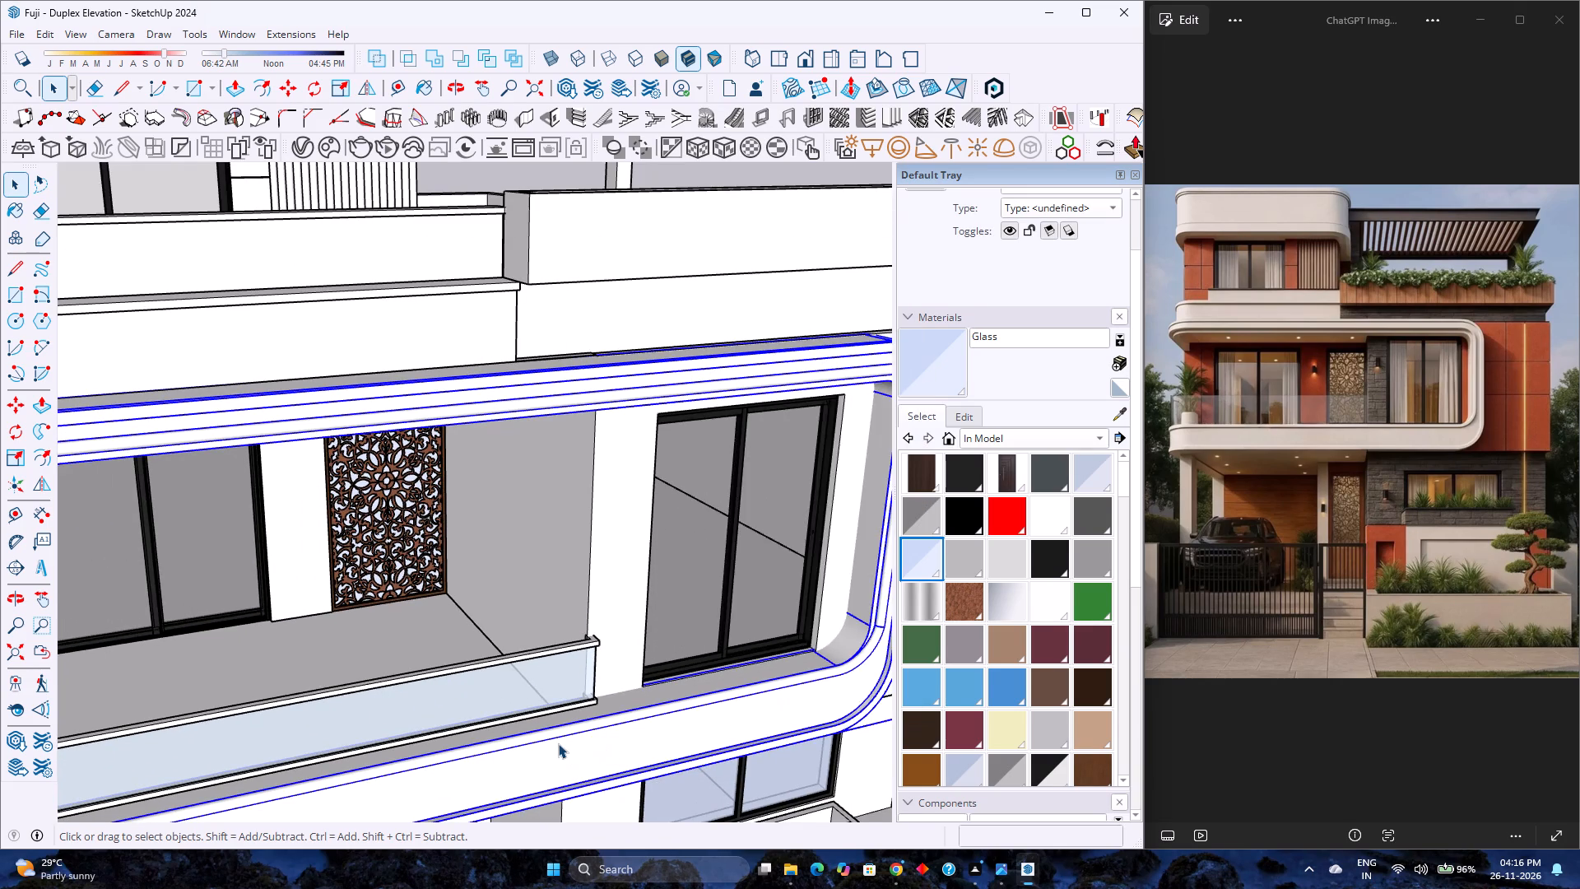
{"action": "scroll", "coordinate": [558, 743], "scroll_direction": "down", "scroll_amount": 7}
{"action": "right_click", "coordinate": [582, 748]}
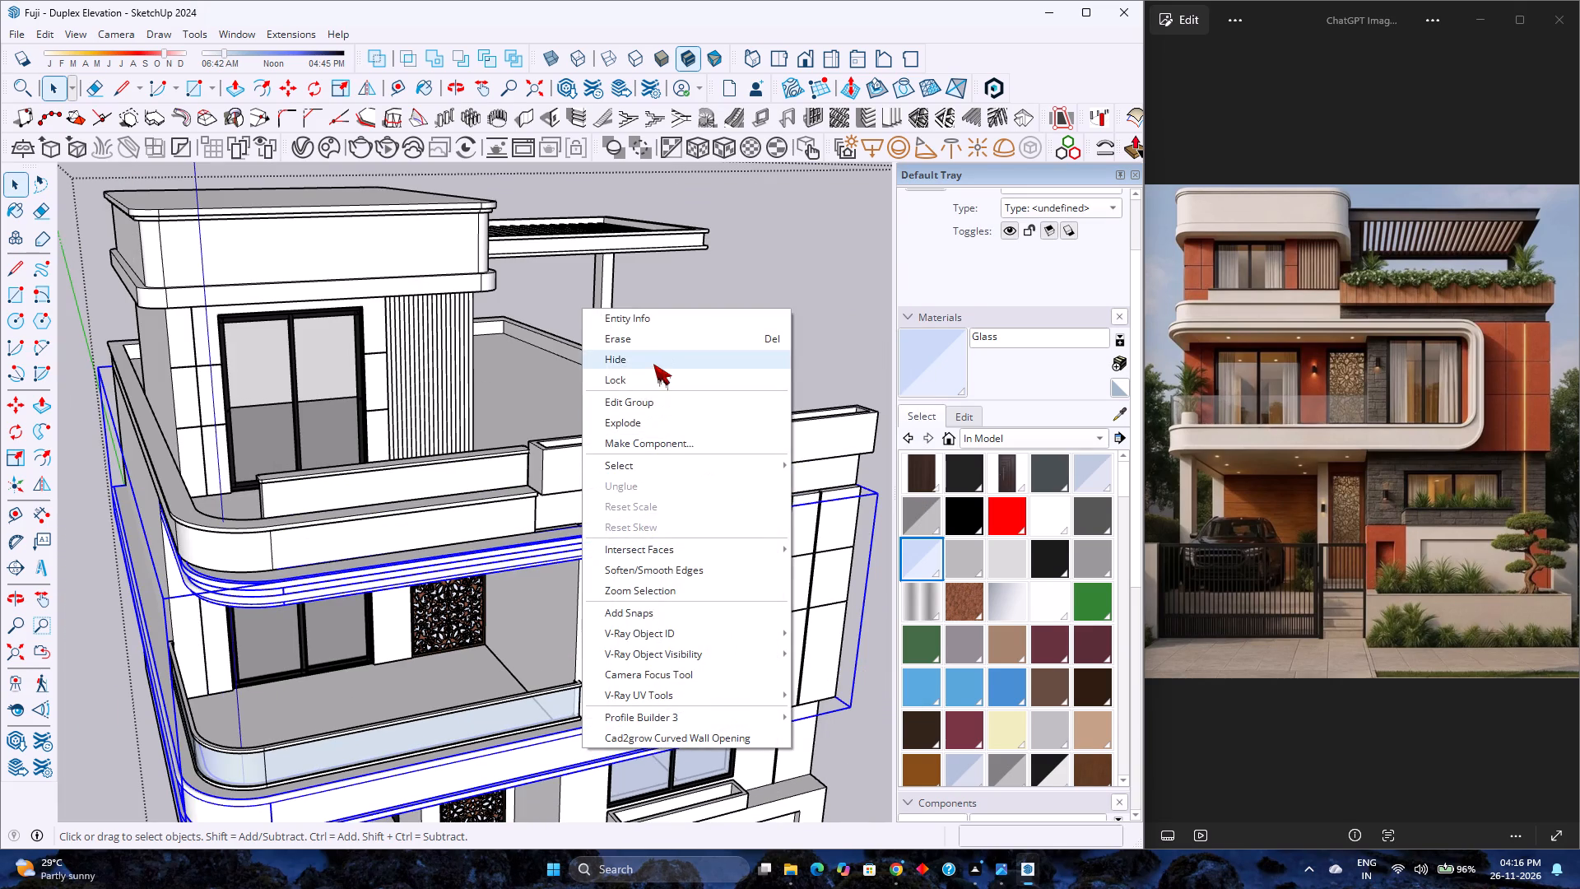
{"action": "left_click", "coordinate": [653, 364]}
Open the first-floor window wall's group for editing.
{"action": "double_click", "coordinate": [755, 626]}
{"action": "scroll", "coordinate": [755, 626], "scroll_direction": "up", "scroll_amount": 4}
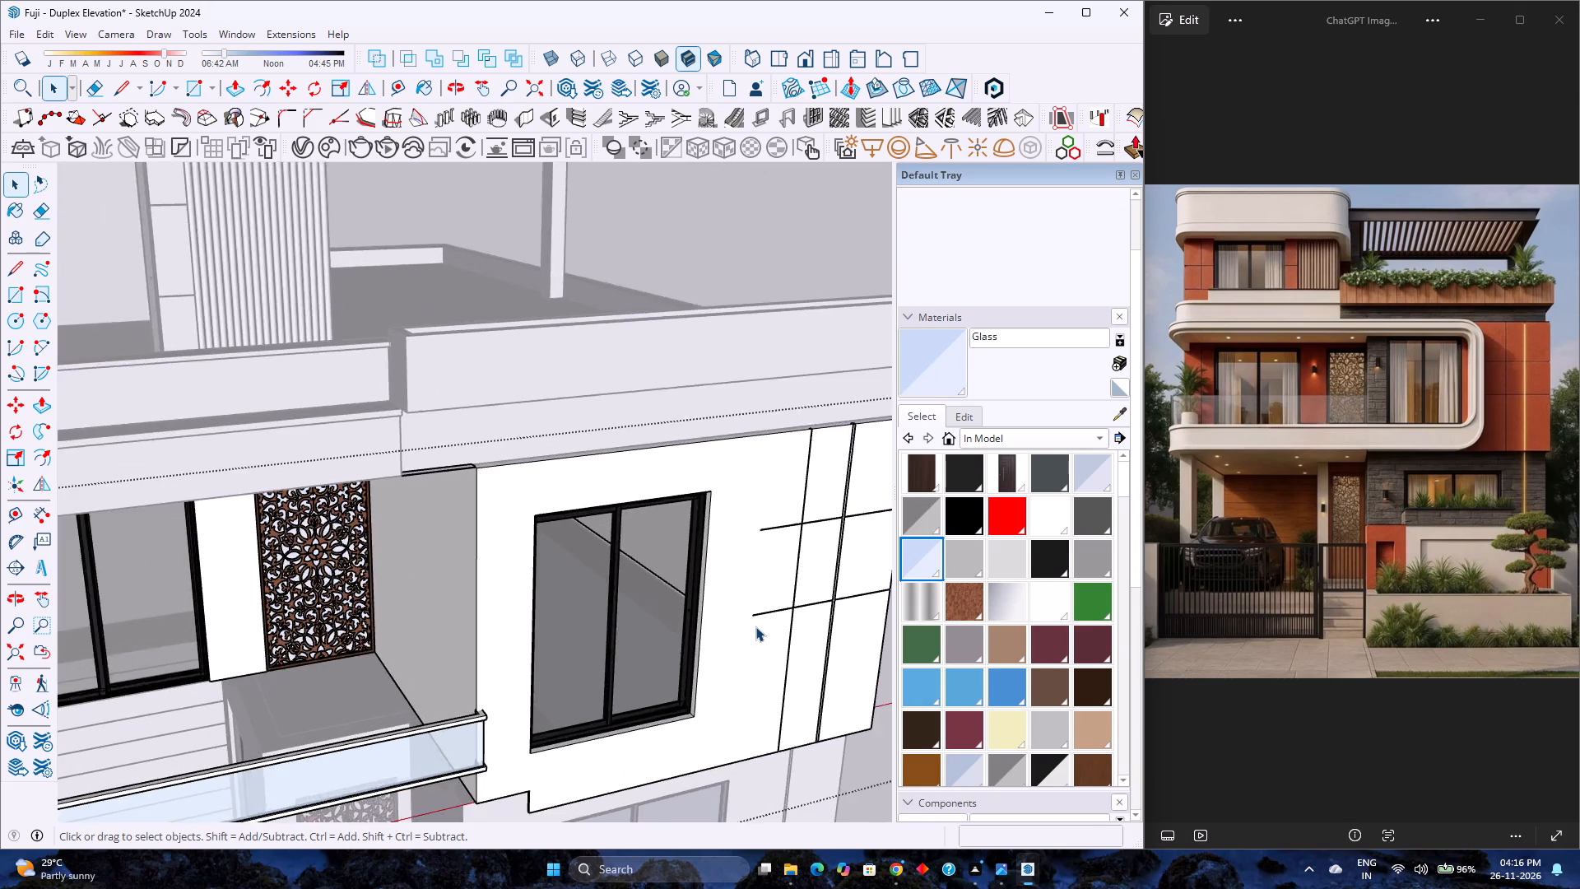
{"action": "scroll", "coordinate": [755, 627], "scroll_direction": "up", "scroll_amount": 4}
{"action": "middle_click_drag", "start_coordinate": [754, 649], "coordinate": [503, 643]}
{"action": "scroll", "coordinate": [501, 637], "scroll_direction": "down", "scroll_amount": 4}
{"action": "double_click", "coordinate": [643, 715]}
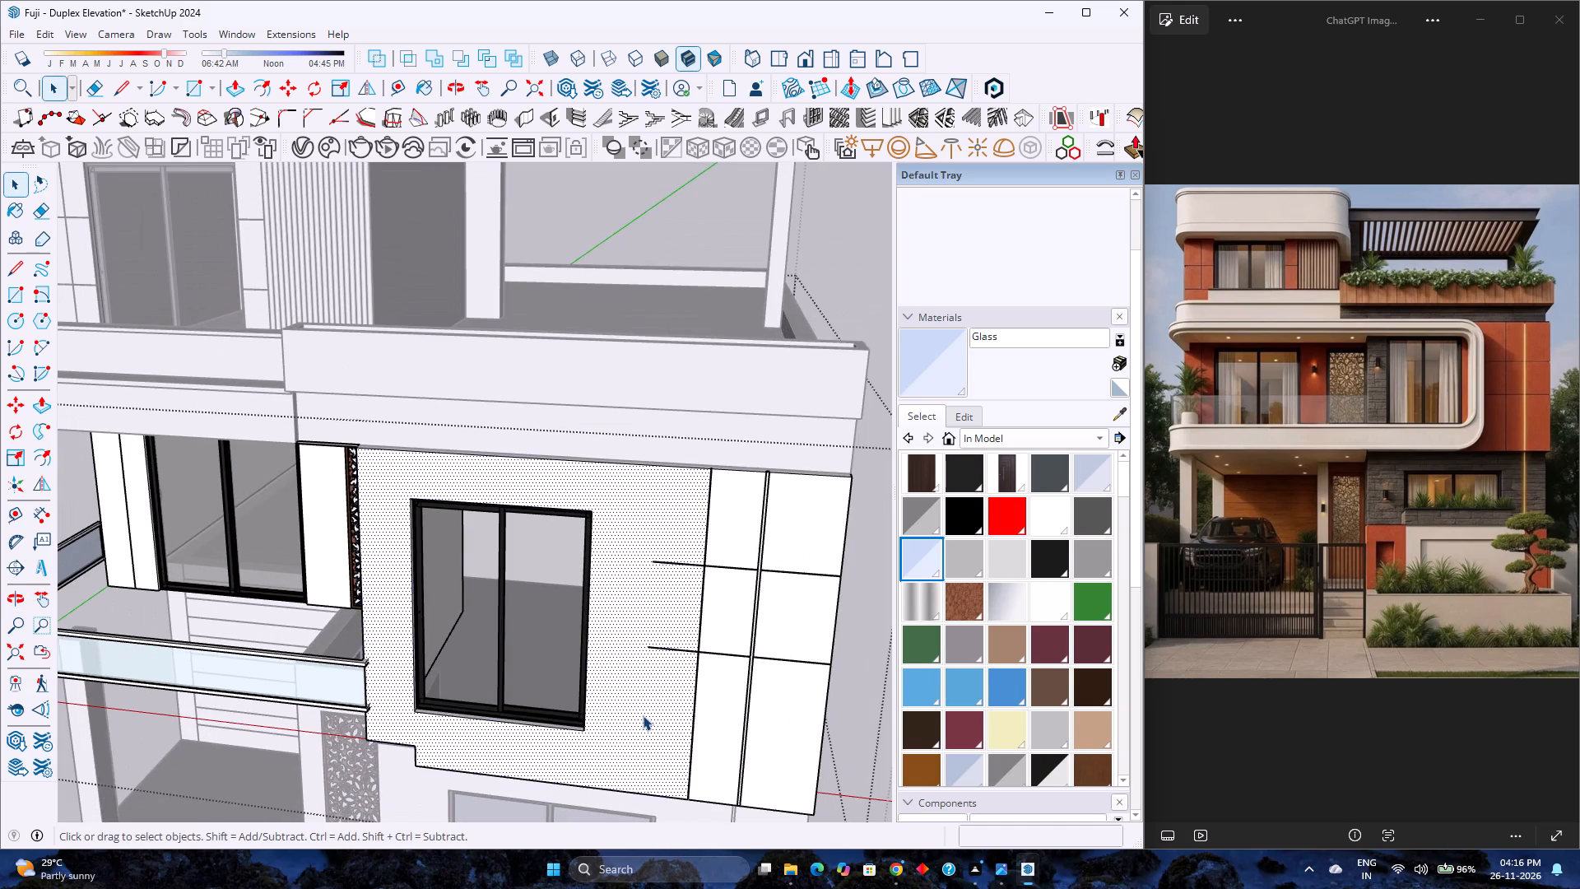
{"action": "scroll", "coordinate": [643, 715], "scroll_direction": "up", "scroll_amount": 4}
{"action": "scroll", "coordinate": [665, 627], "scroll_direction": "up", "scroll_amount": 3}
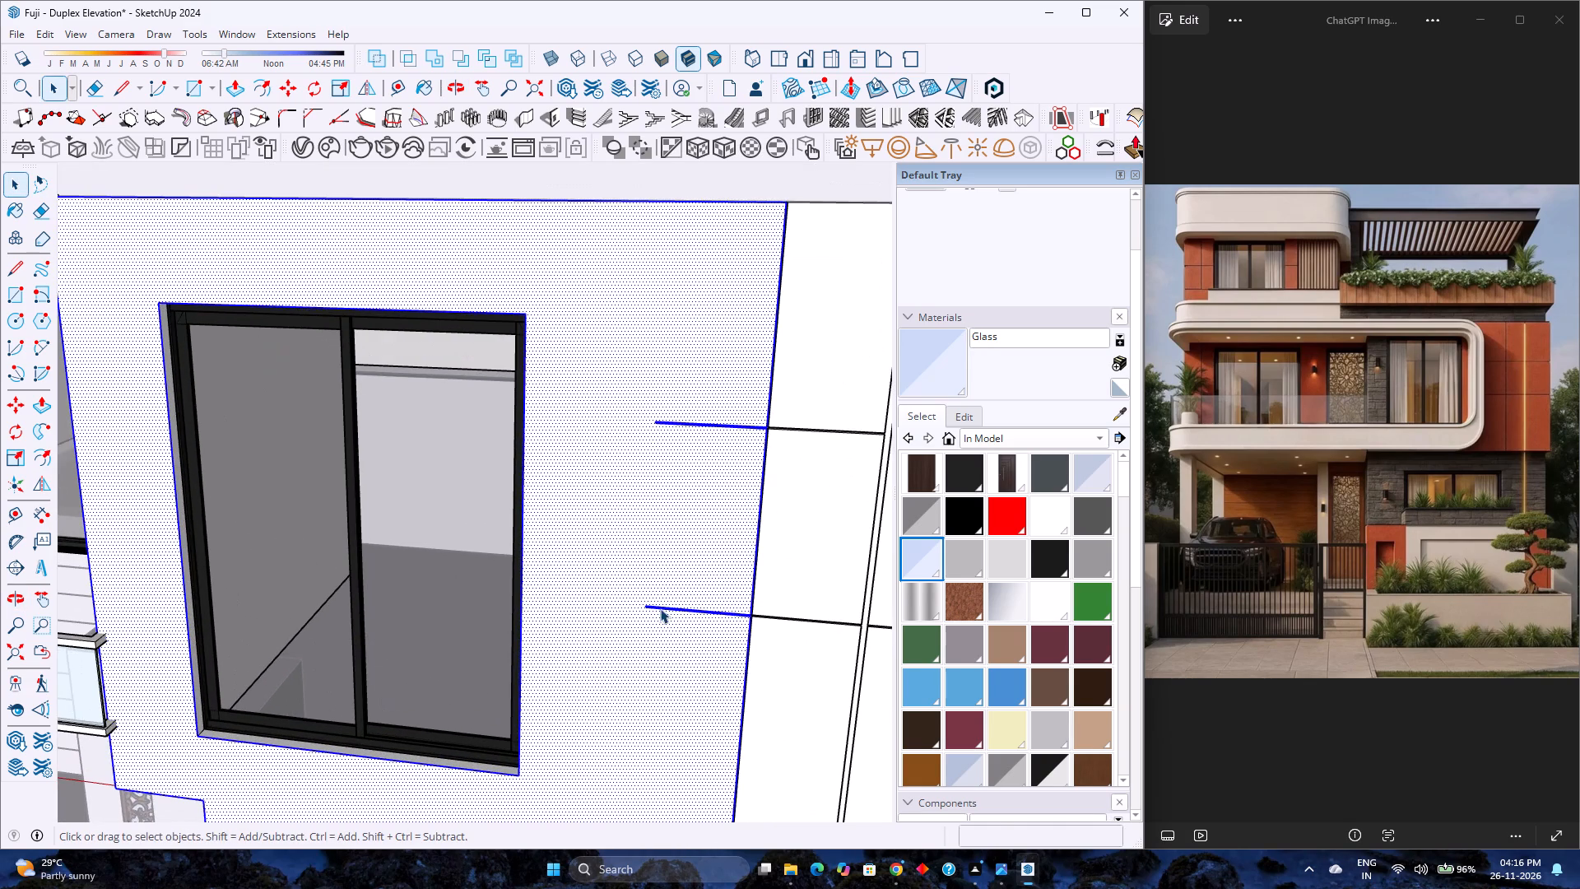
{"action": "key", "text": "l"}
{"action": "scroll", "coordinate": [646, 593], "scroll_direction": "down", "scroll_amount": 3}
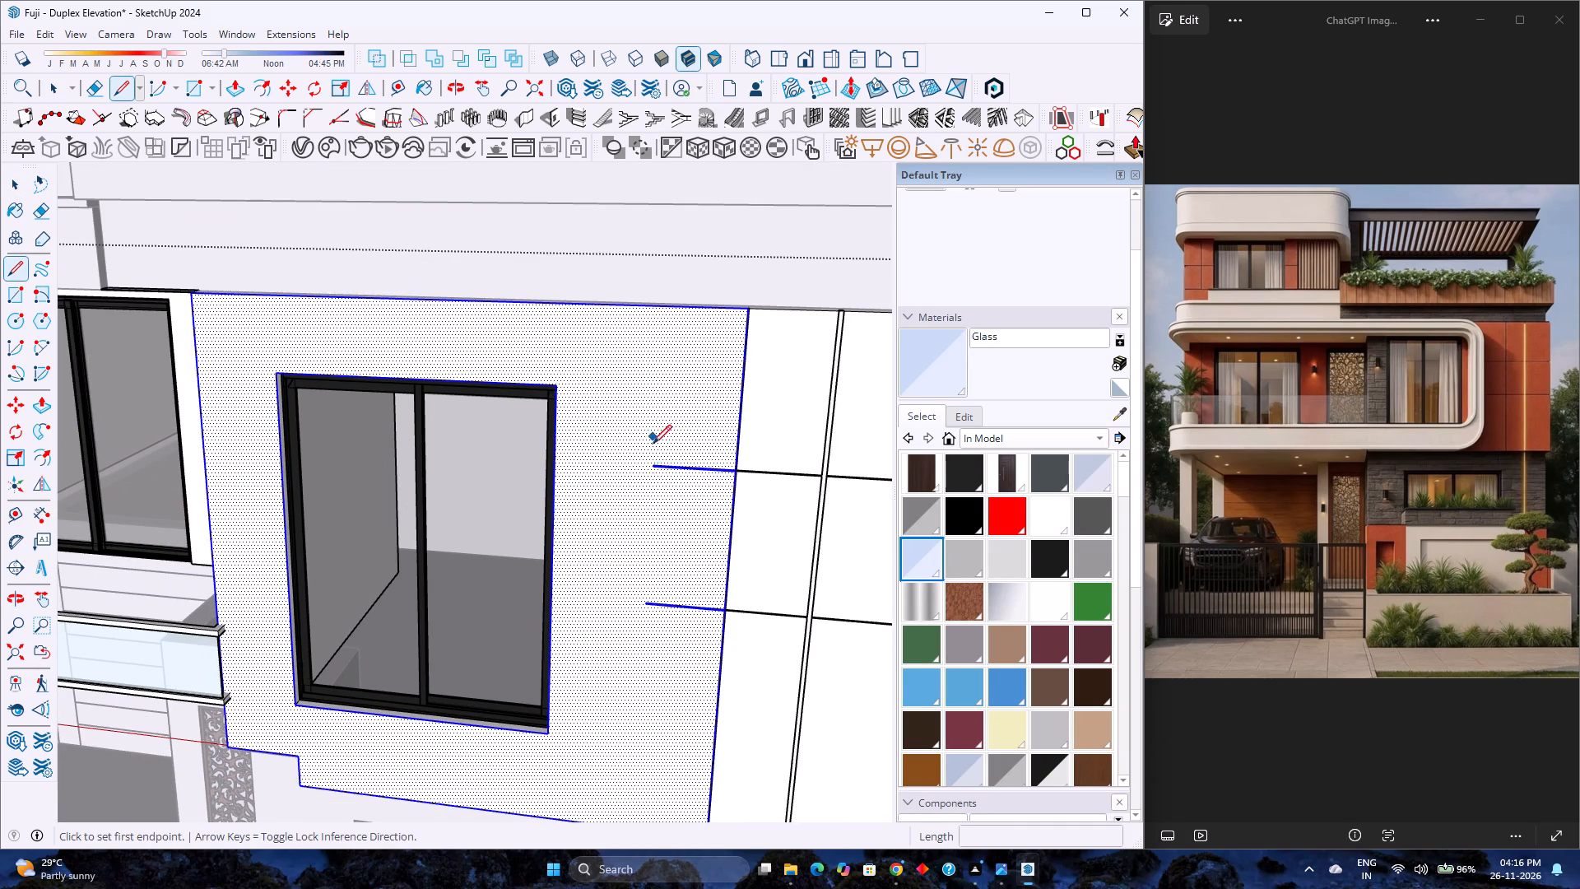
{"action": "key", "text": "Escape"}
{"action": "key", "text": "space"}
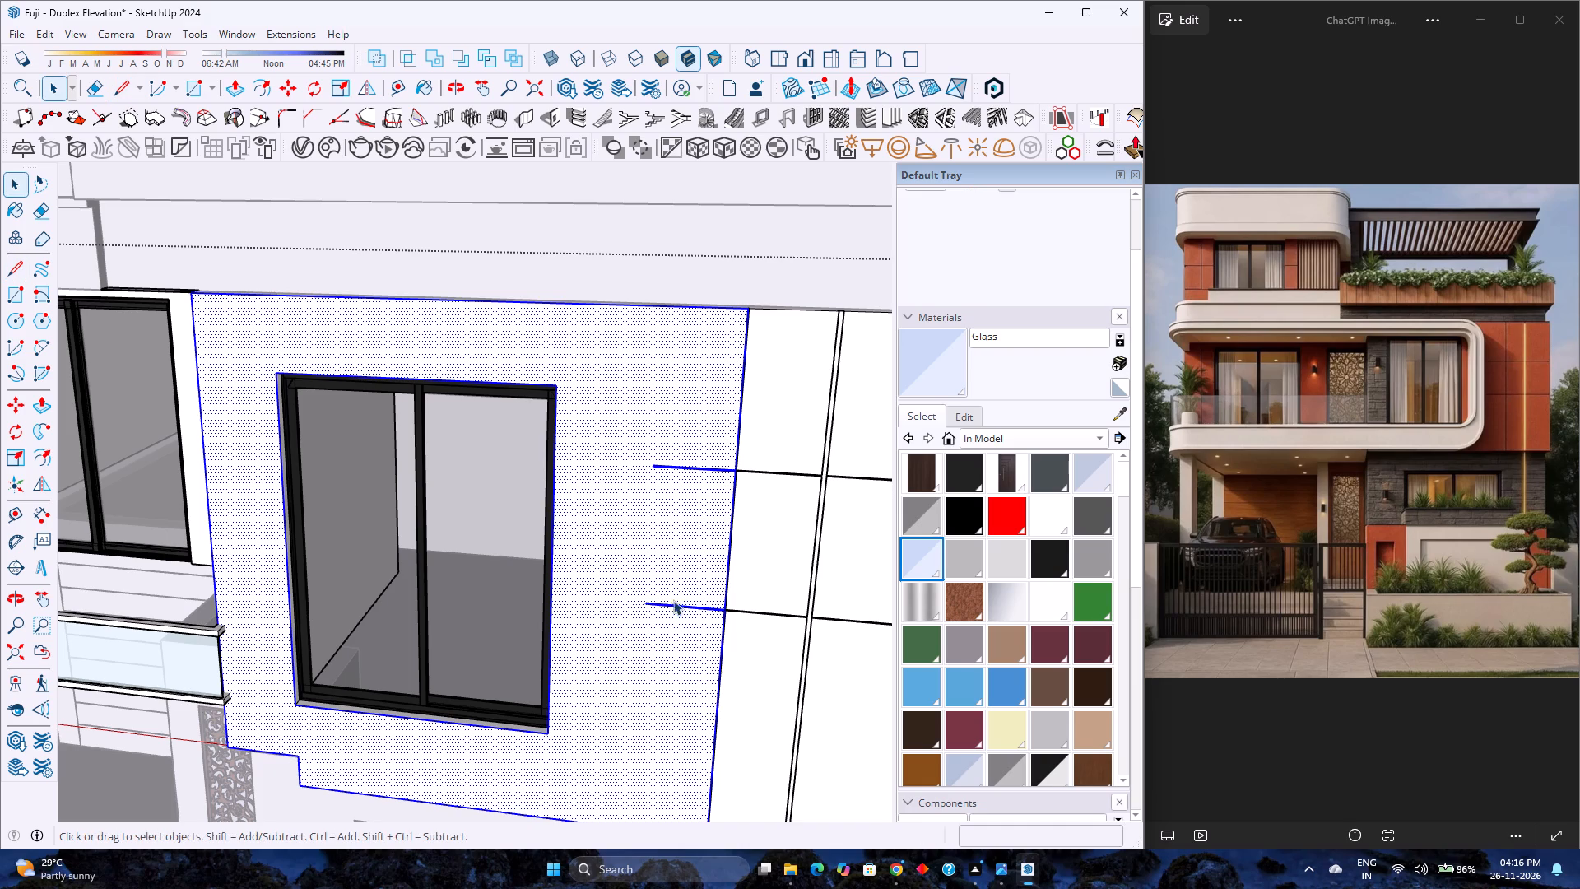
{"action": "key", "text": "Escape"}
Draw a vertical line across the full height of the window wall, passing through the free ends of the two horizontal grooves.
{"action": "double_click", "coordinate": [715, 582]}
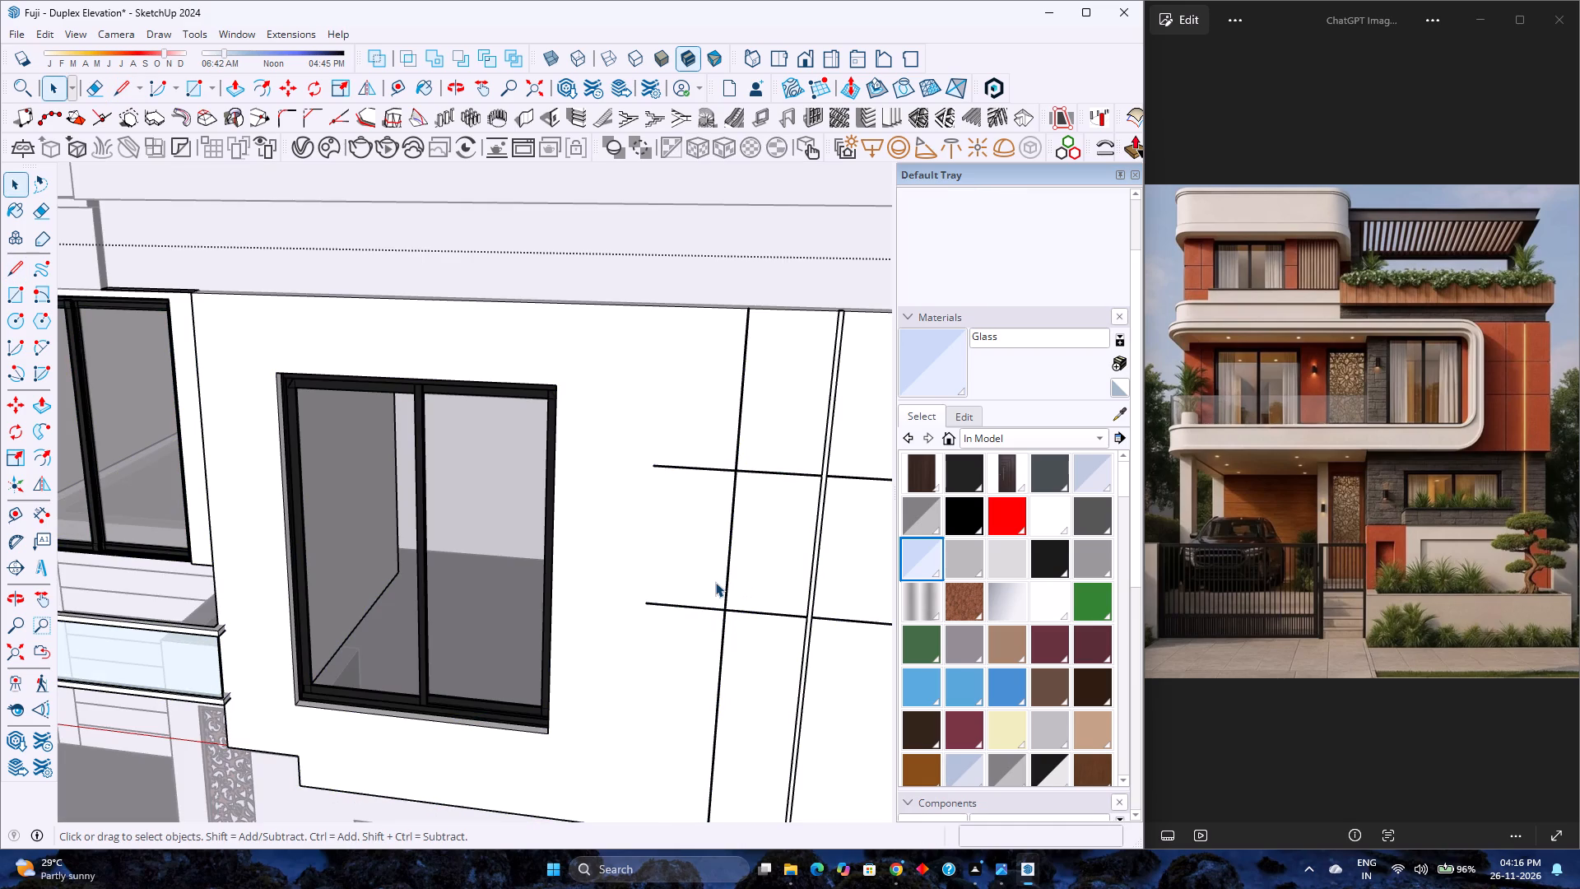
{"action": "key", "text": "l"}
{"action": "scroll", "coordinate": [597, 561], "scroll_direction": "down", "scroll_amount": 5}
{"action": "middle_click_drag", "start_coordinate": [625, 607], "coordinate": [604, 519], "text": "shift"}
{"action": "middle_click", "coordinate": [604, 519], "text": "shift"}
{"action": "scroll", "coordinate": [602, 538], "scroll_direction": "up", "scroll_amount": 4}
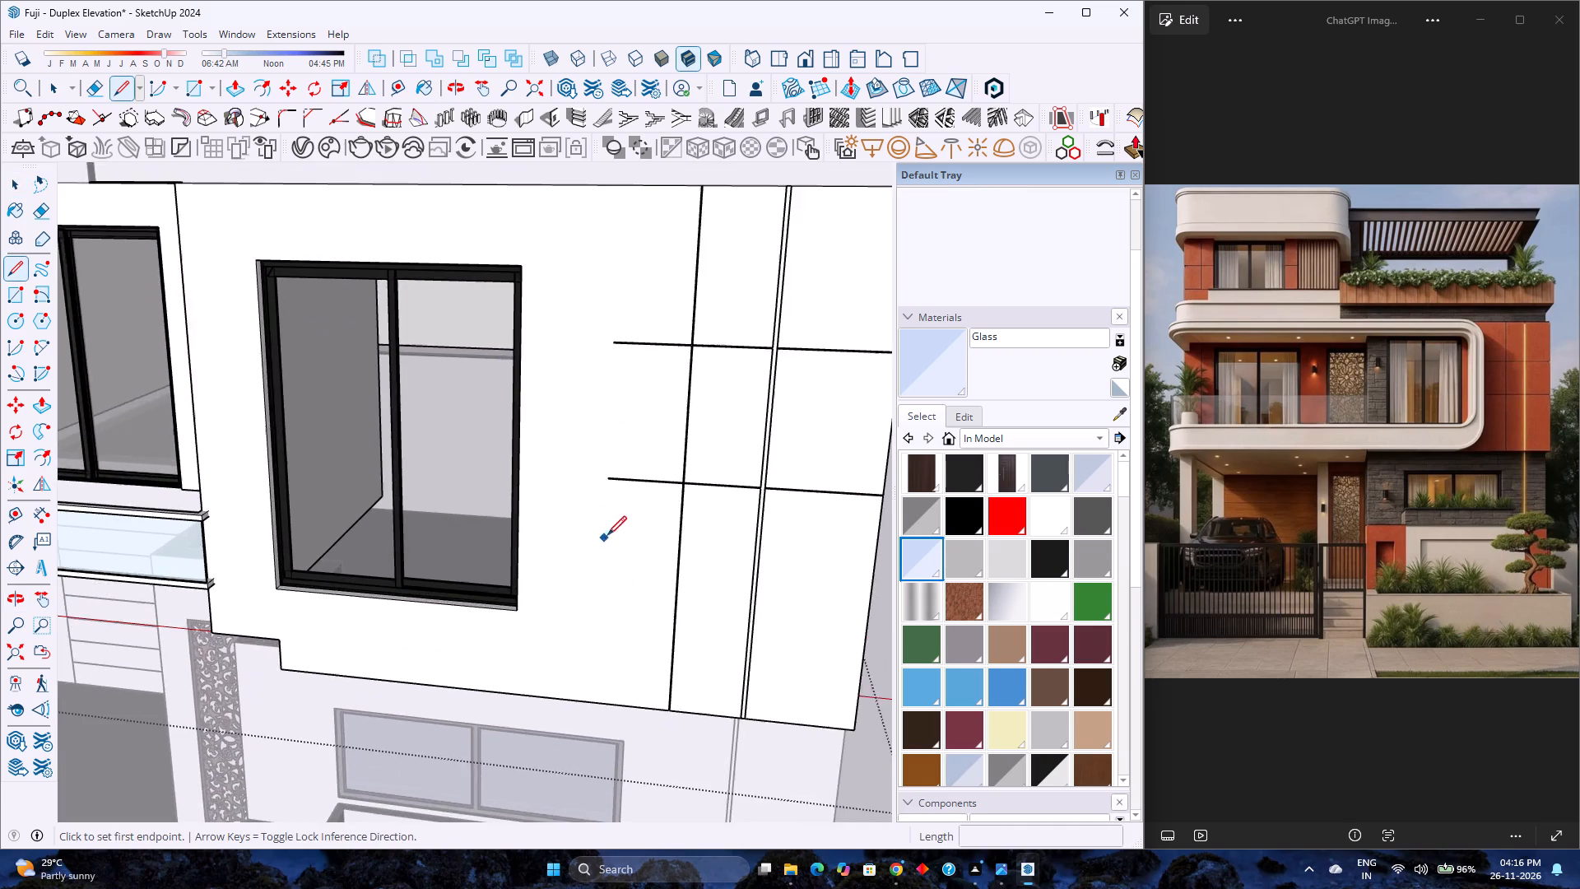
{"action": "scroll", "coordinate": [631, 502], "scroll_direction": "up", "scroll_amount": 14}
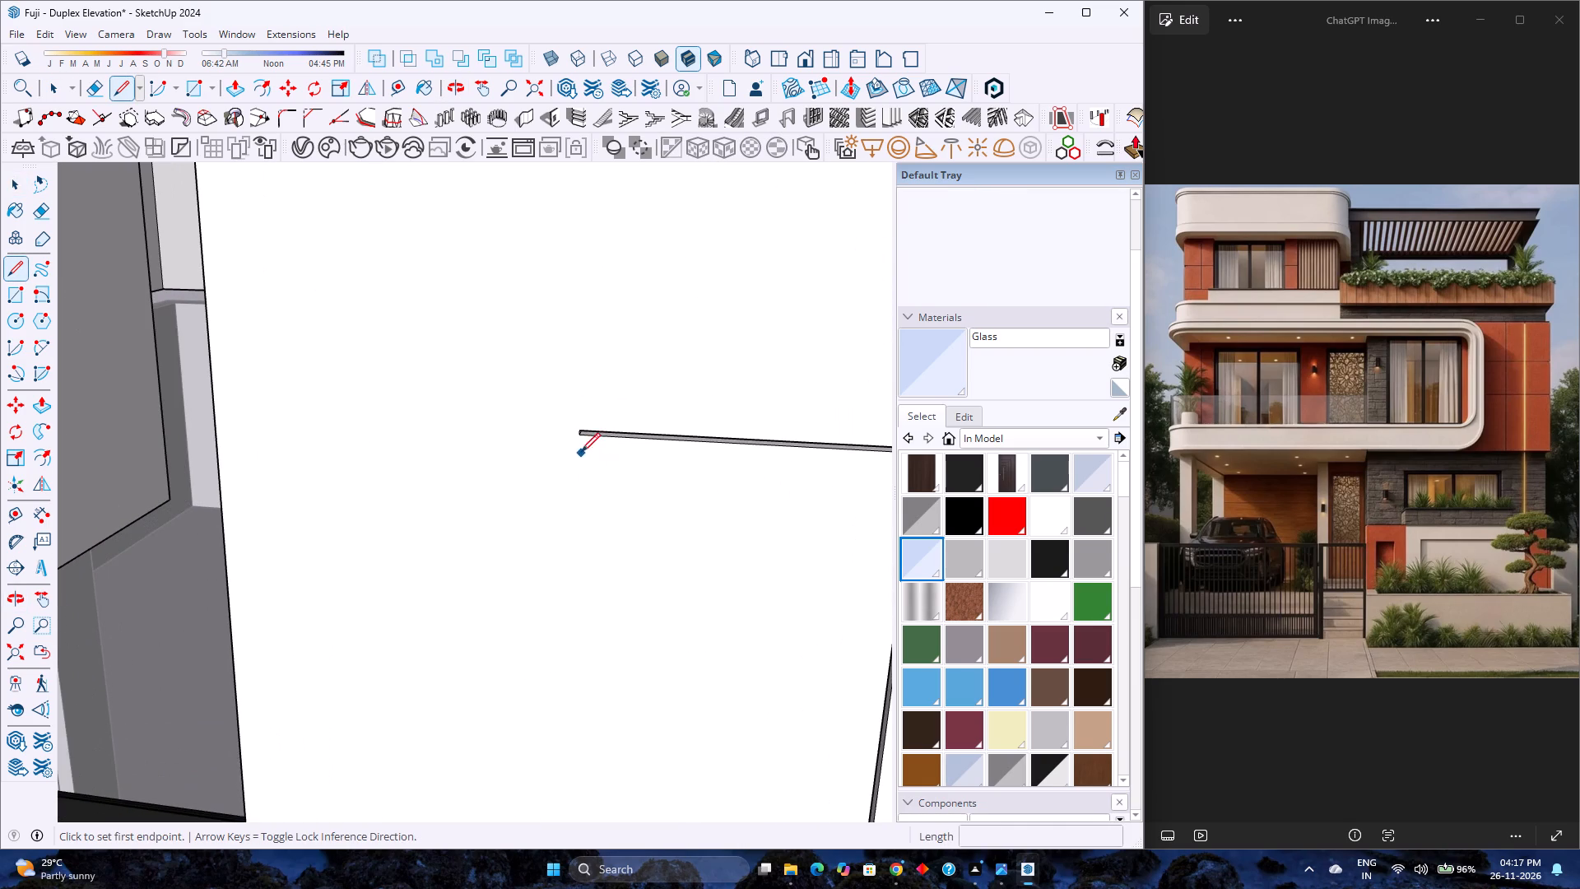
{"action": "scroll", "coordinate": [572, 597], "scroll_direction": "down", "scroll_amount": 1}
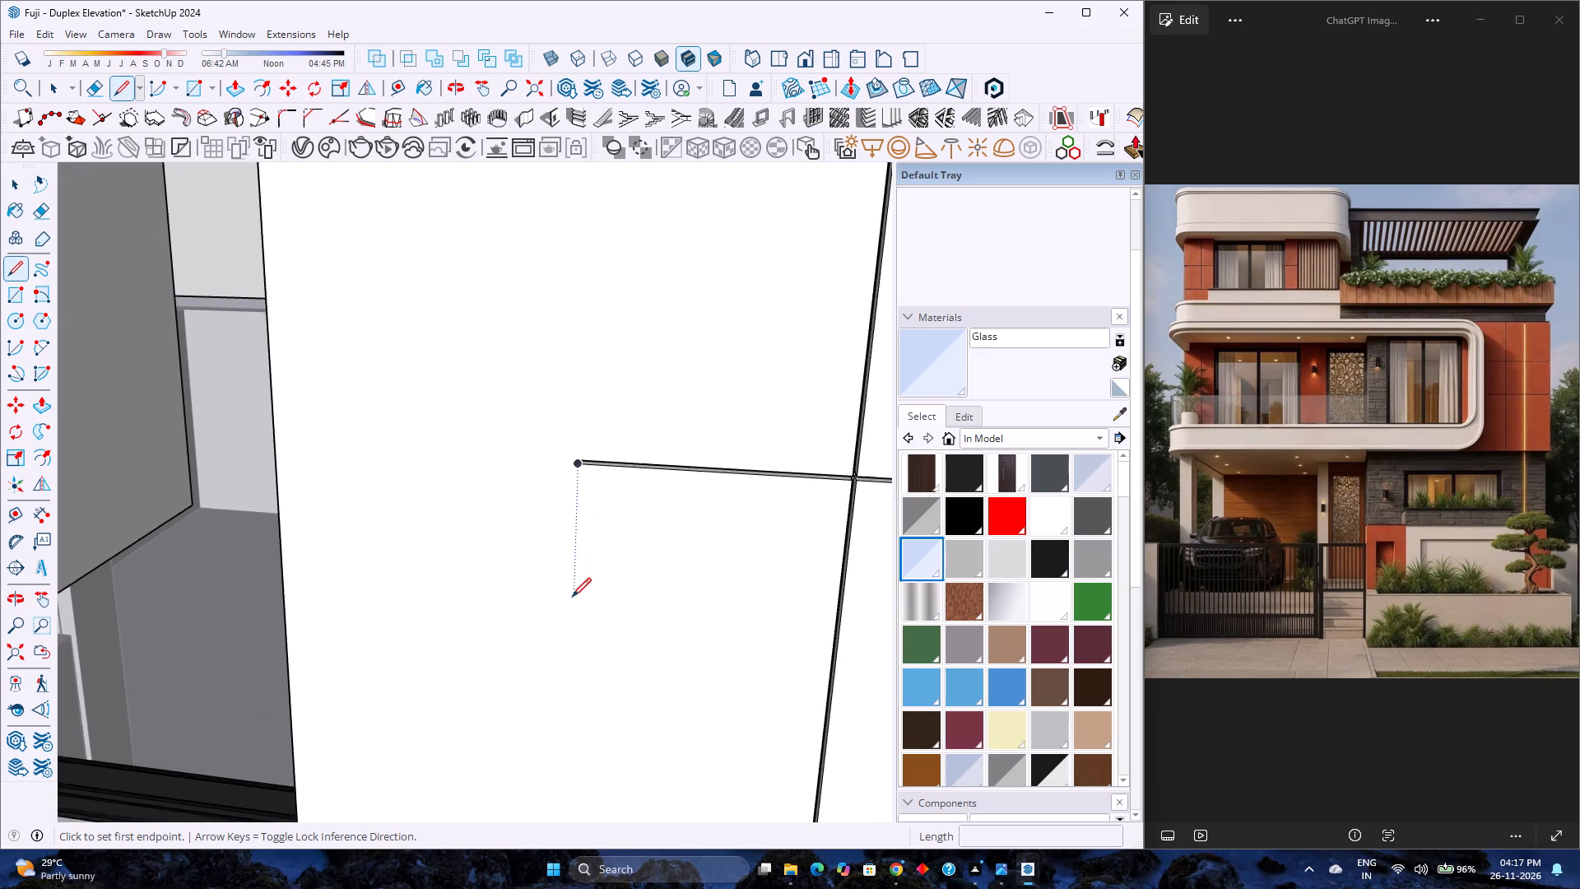
{"action": "scroll", "coordinate": [572, 597], "scroll_direction": "down", "scroll_amount": 18}
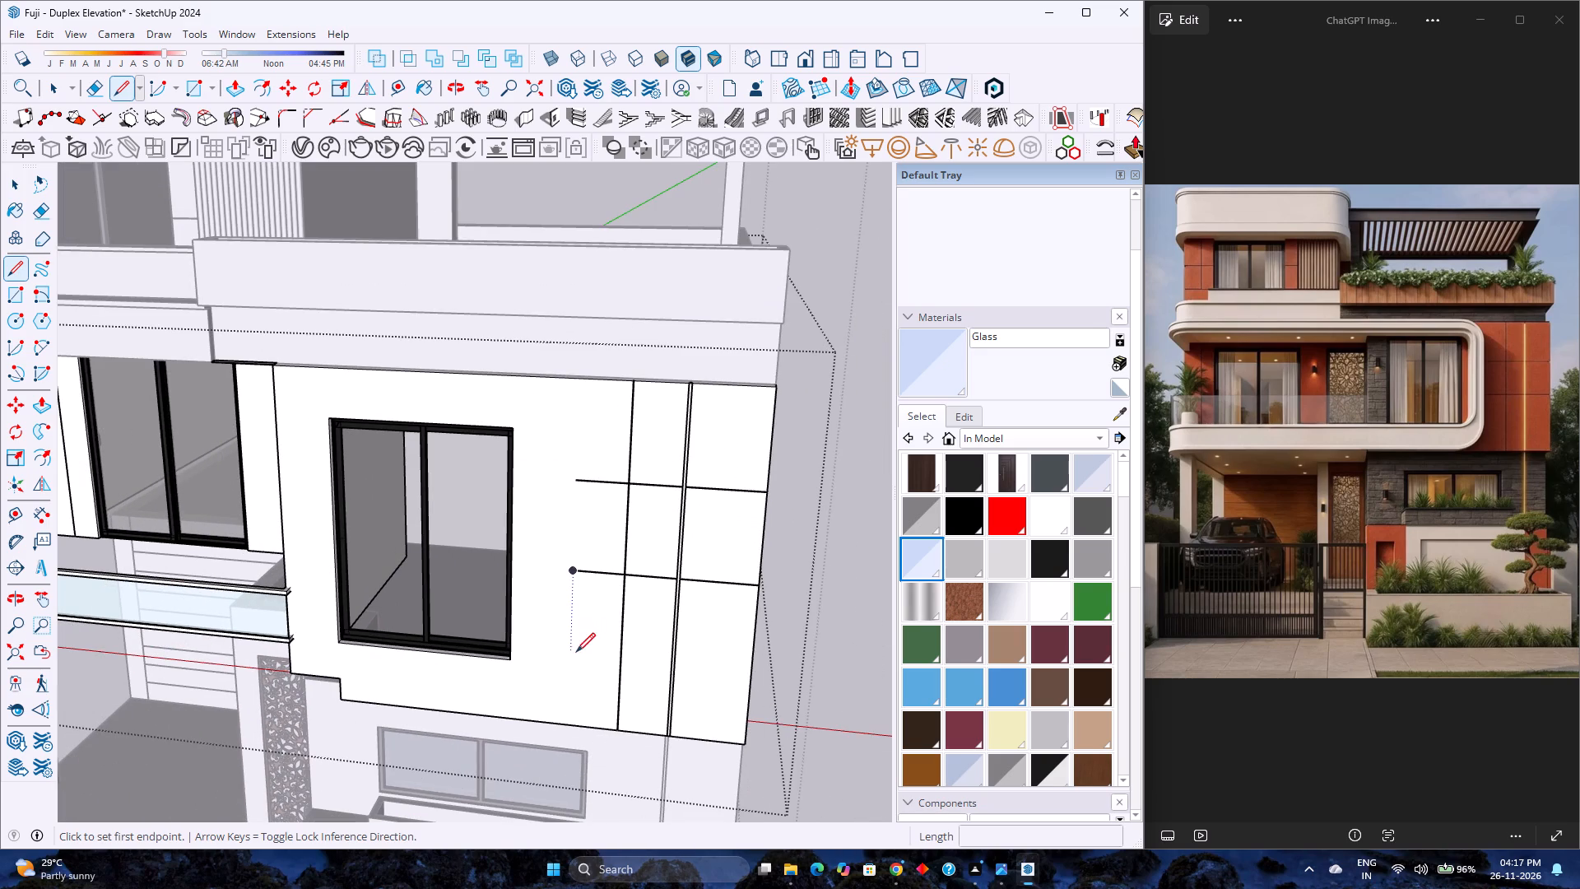
{"action": "left_click", "coordinate": [569, 725]}
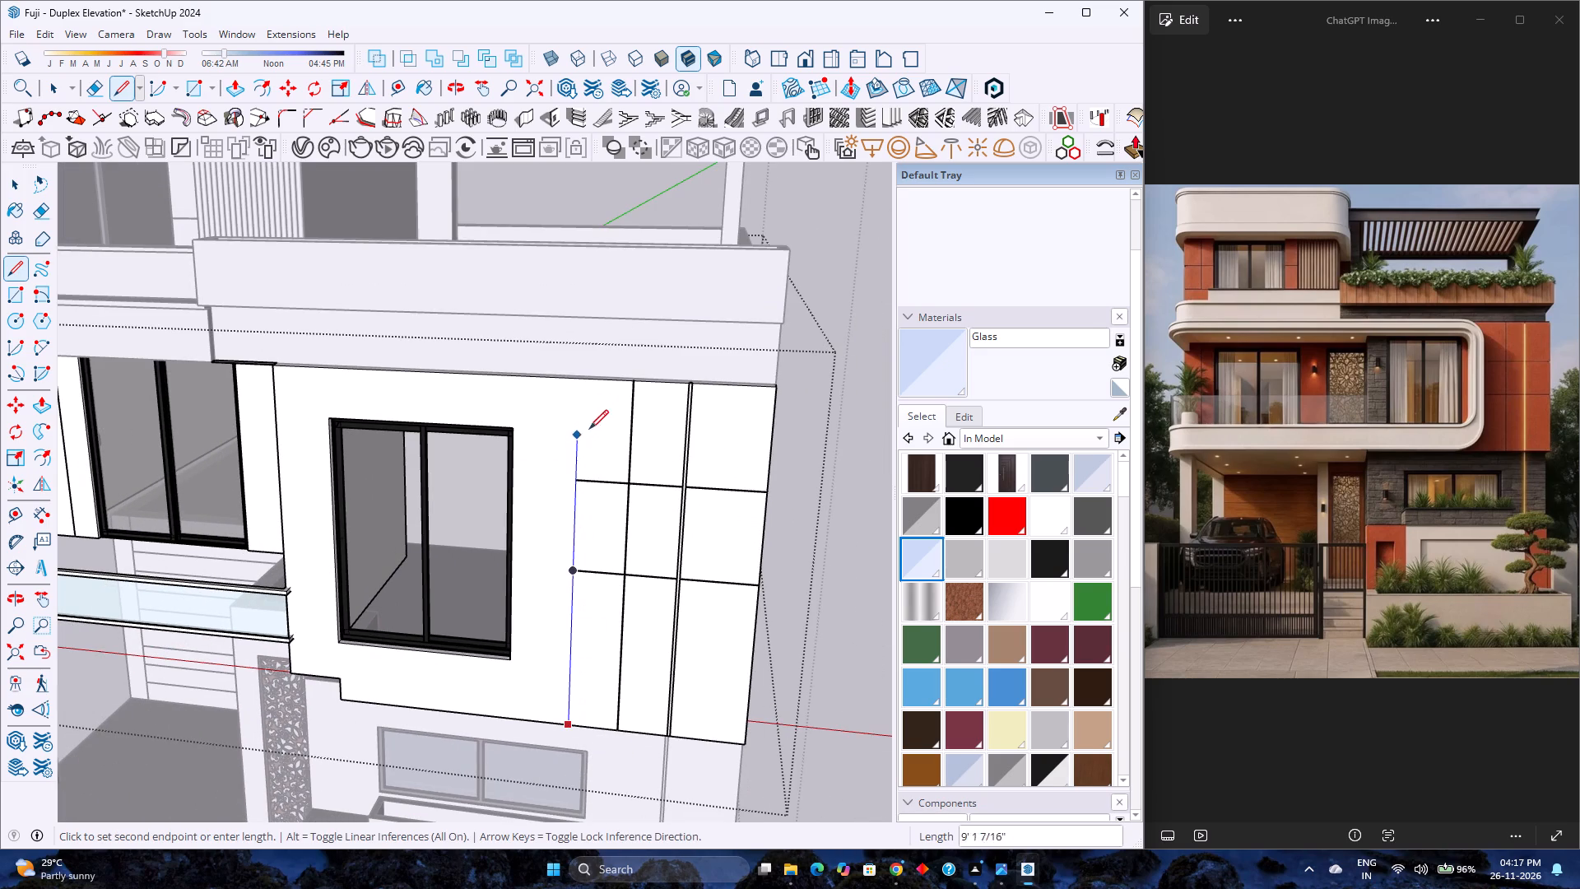
{"action": "left_click", "coordinate": [583, 378]}
Push the wall face around the first-floor window back 1" behind the cladding panels.
{"action": "scroll", "coordinate": [537, 477], "scroll_direction": "up", "scroll_amount": 3}
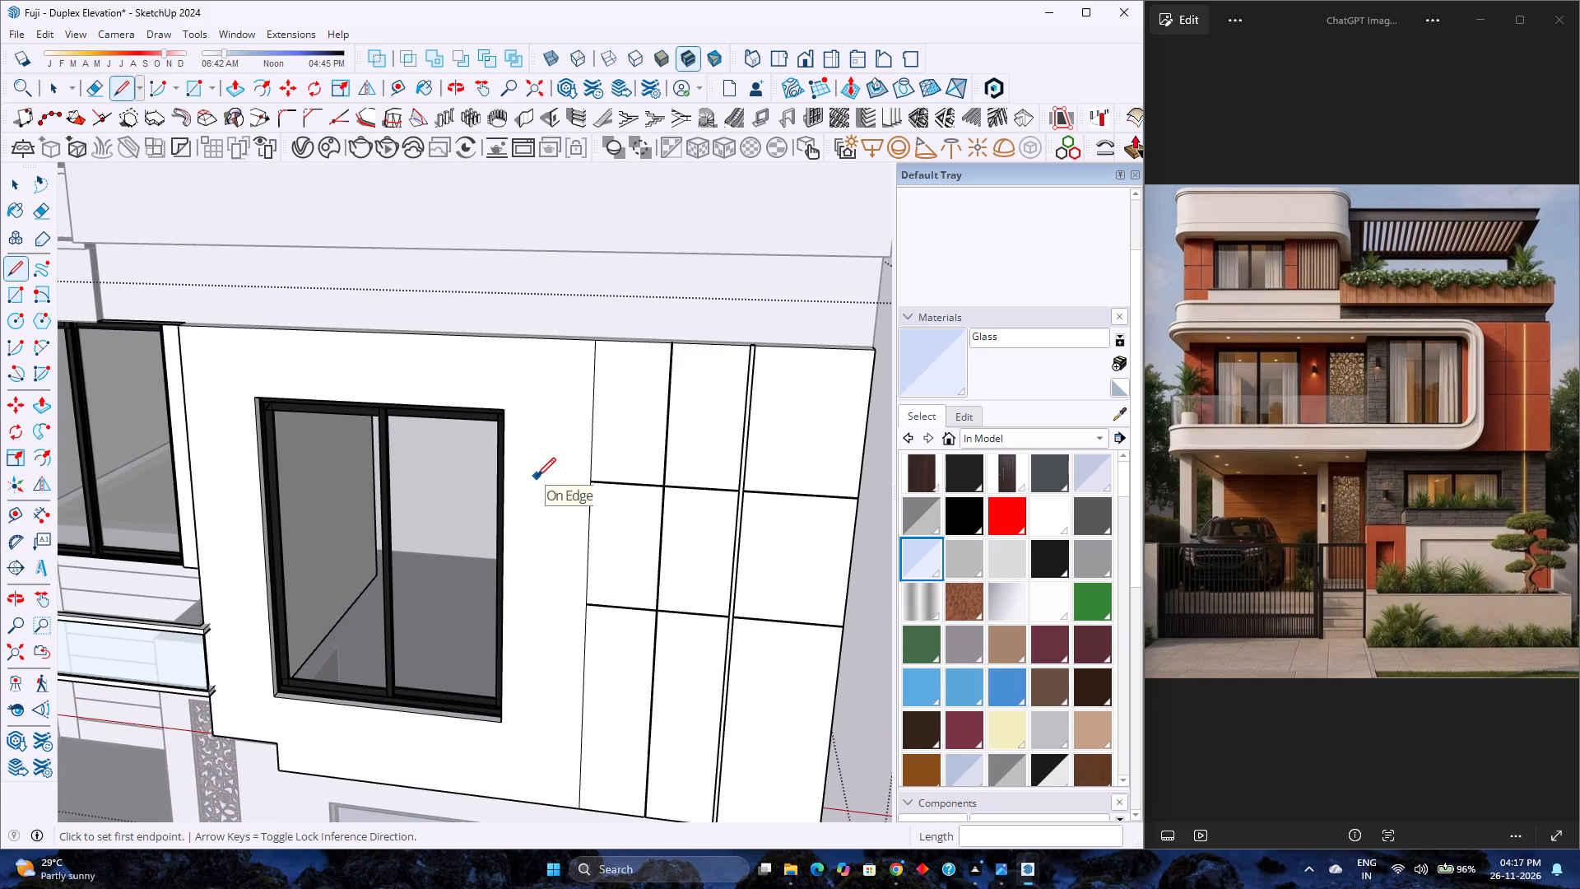
{"action": "key", "text": "p"}
{"action": "left_click", "coordinate": [536, 495]}
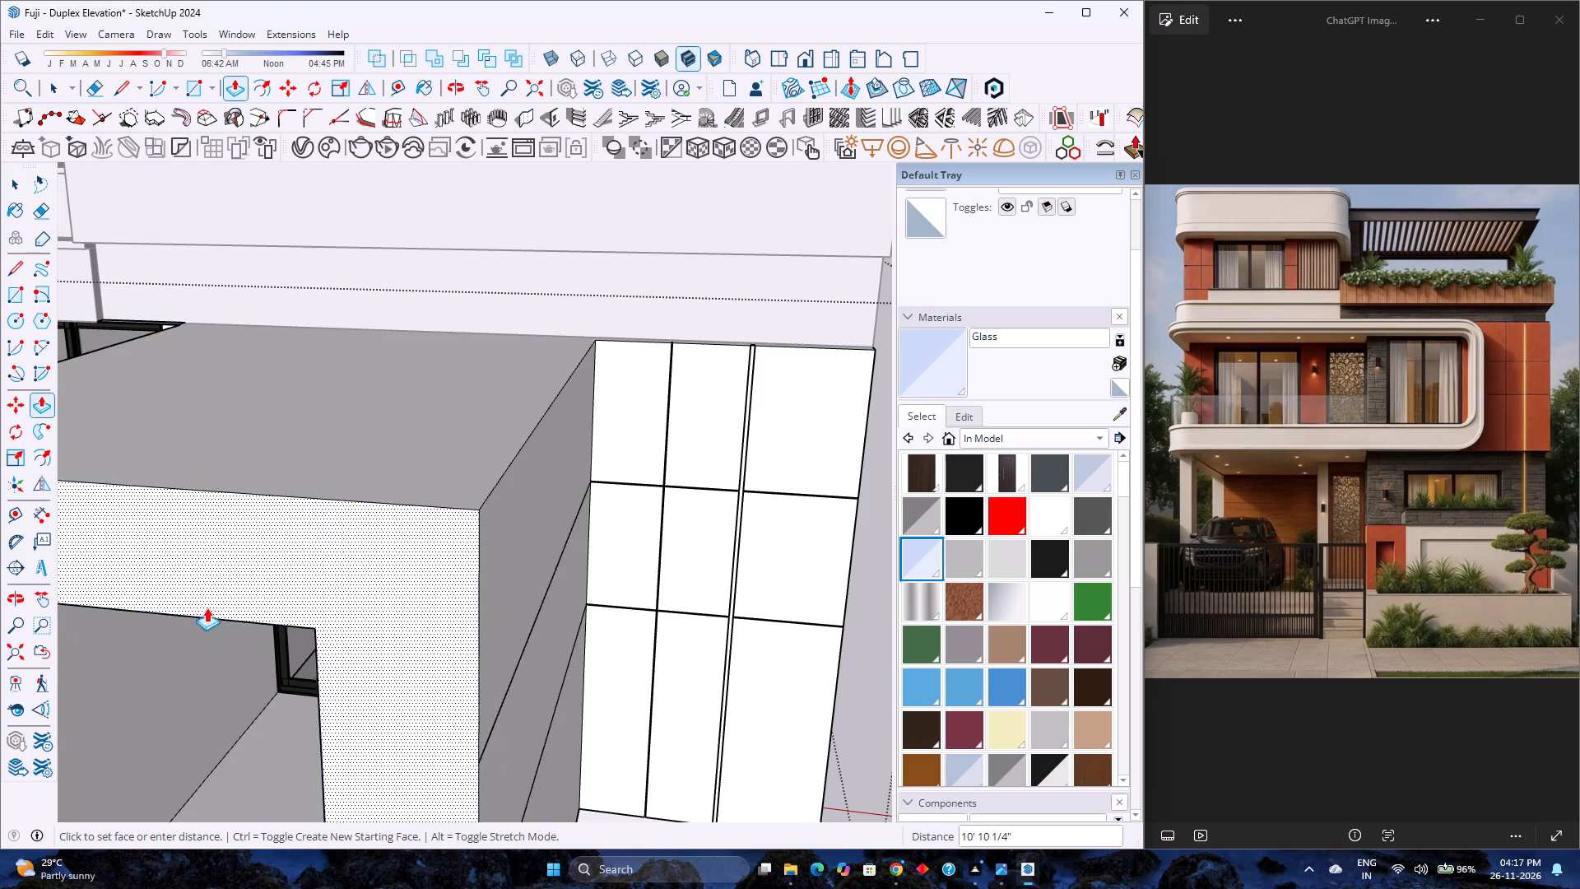
{"action": "scroll", "coordinate": [207, 607], "scroll_direction": "up", "scroll_amount": 2}
{"action": "left_click", "coordinate": [573, 375]}
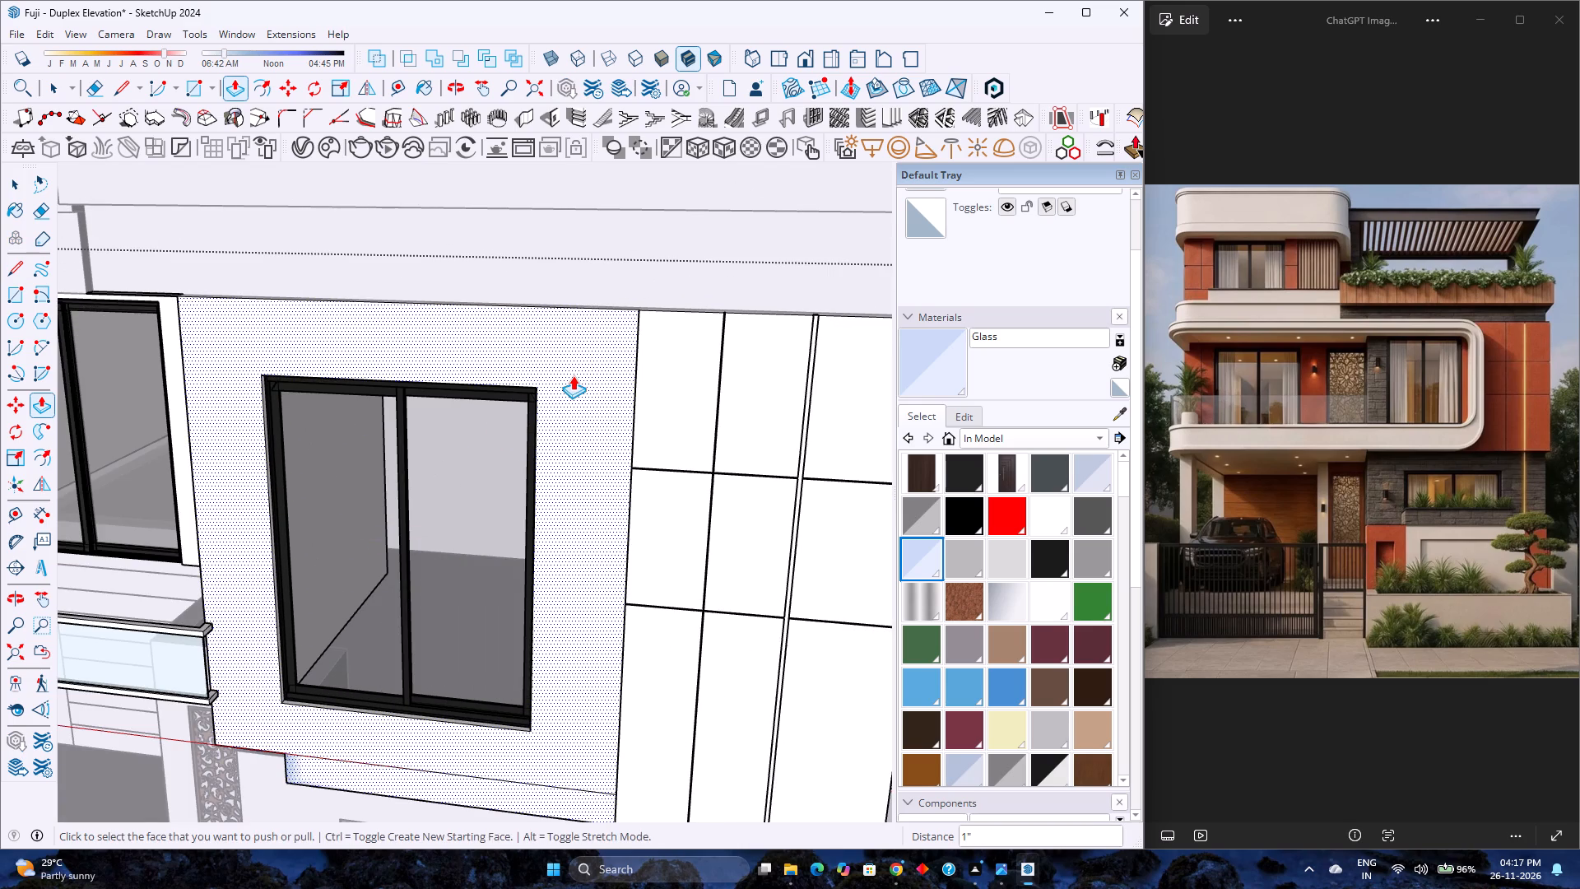
Erase the leftover strip face and its stray edges beneath the first-floor window wall.
{"action": "middle_click_drag", "start_coordinate": [346, 591], "coordinate": [513, 486]}
{"action": "scroll", "coordinate": [519, 477], "scroll_direction": "down", "scroll_amount": 3}
{"action": "middle_click_drag", "start_coordinate": [450, 668], "coordinate": [600, 506]}
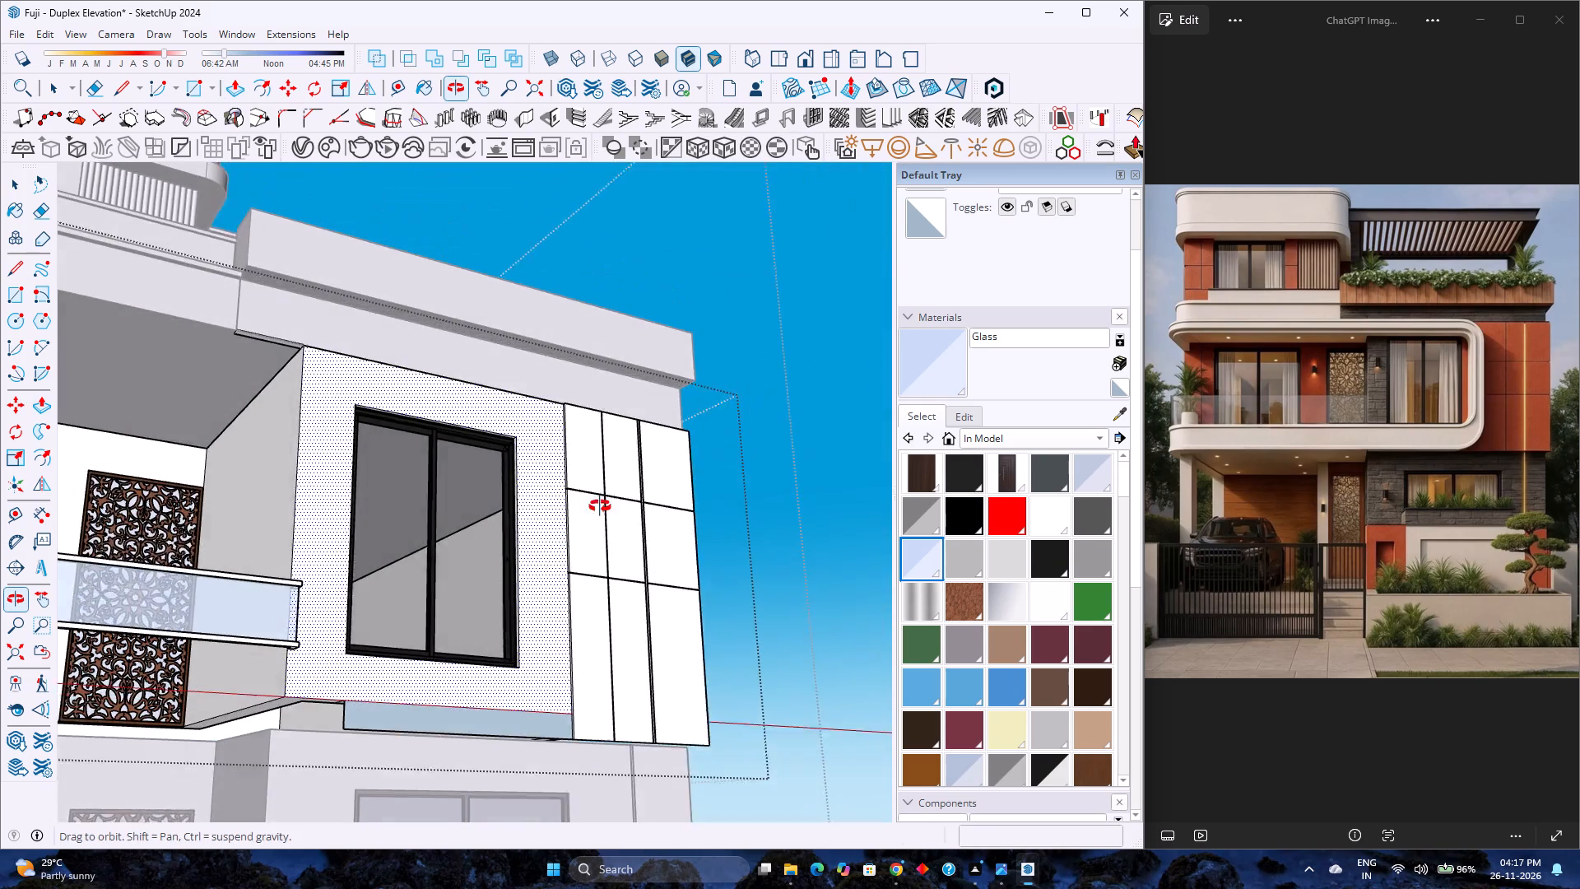
{"action": "middle_click_drag", "start_coordinate": [600, 506], "coordinate": [603, 503]}
{"action": "scroll", "coordinate": [386, 733], "scroll_direction": "up", "scroll_amount": 5}
{"action": "middle_click_drag", "start_coordinate": [378, 721], "coordinate": [512, 634]}
{"action": "middle_click", "coordinate": [512, 634]}
{"action": "scroll", "coordinate": [273, 671], "scroll_direction": "up", "scroll_amount": 3}
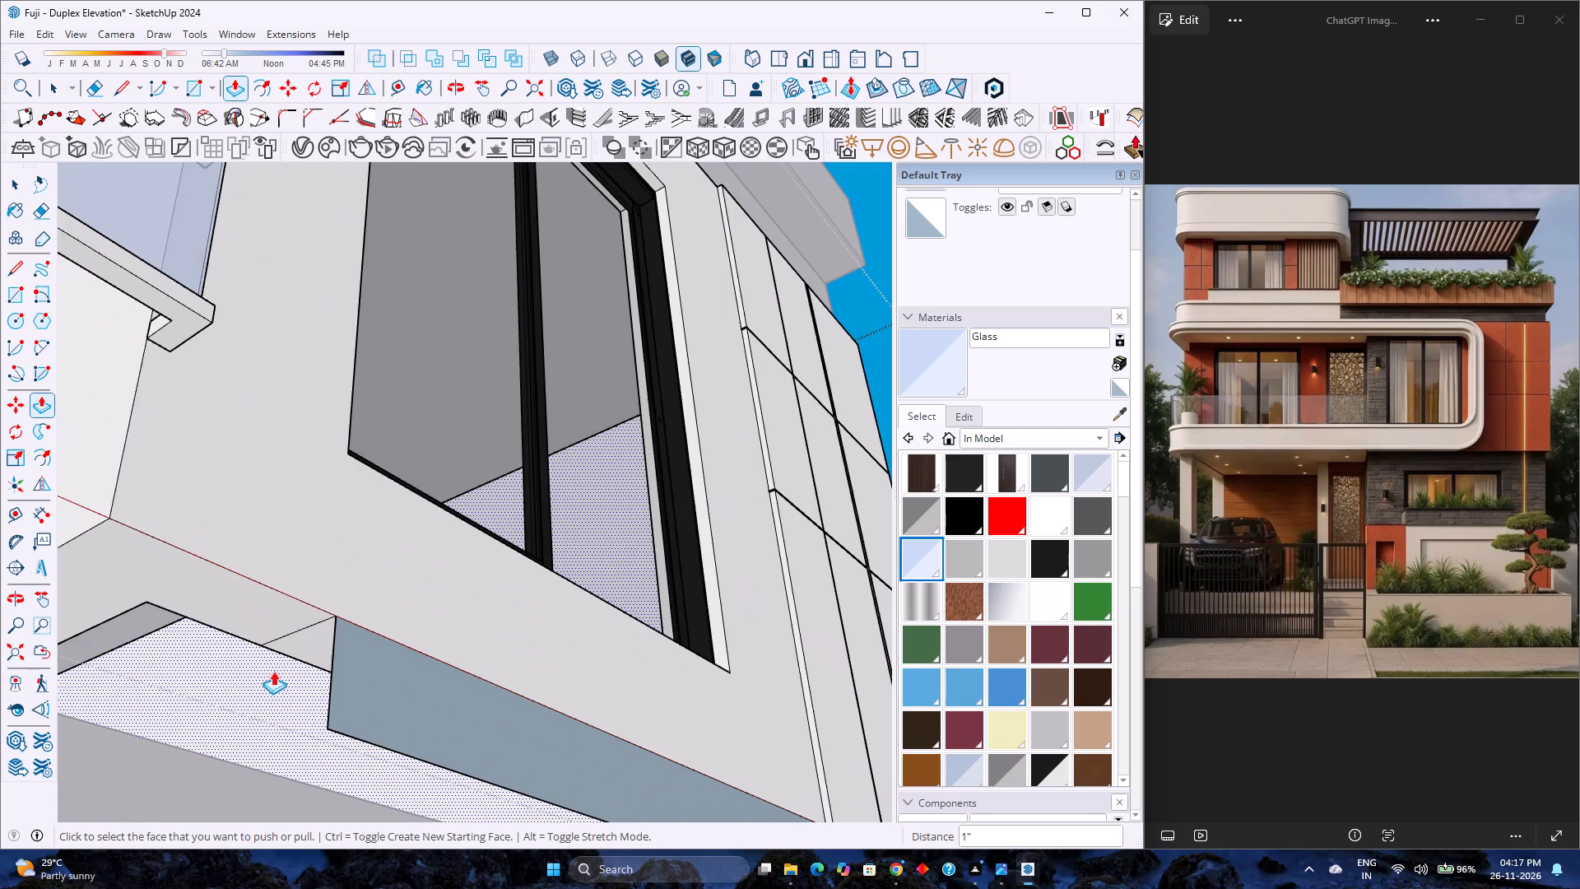
{"action": "key", "text": "space"}
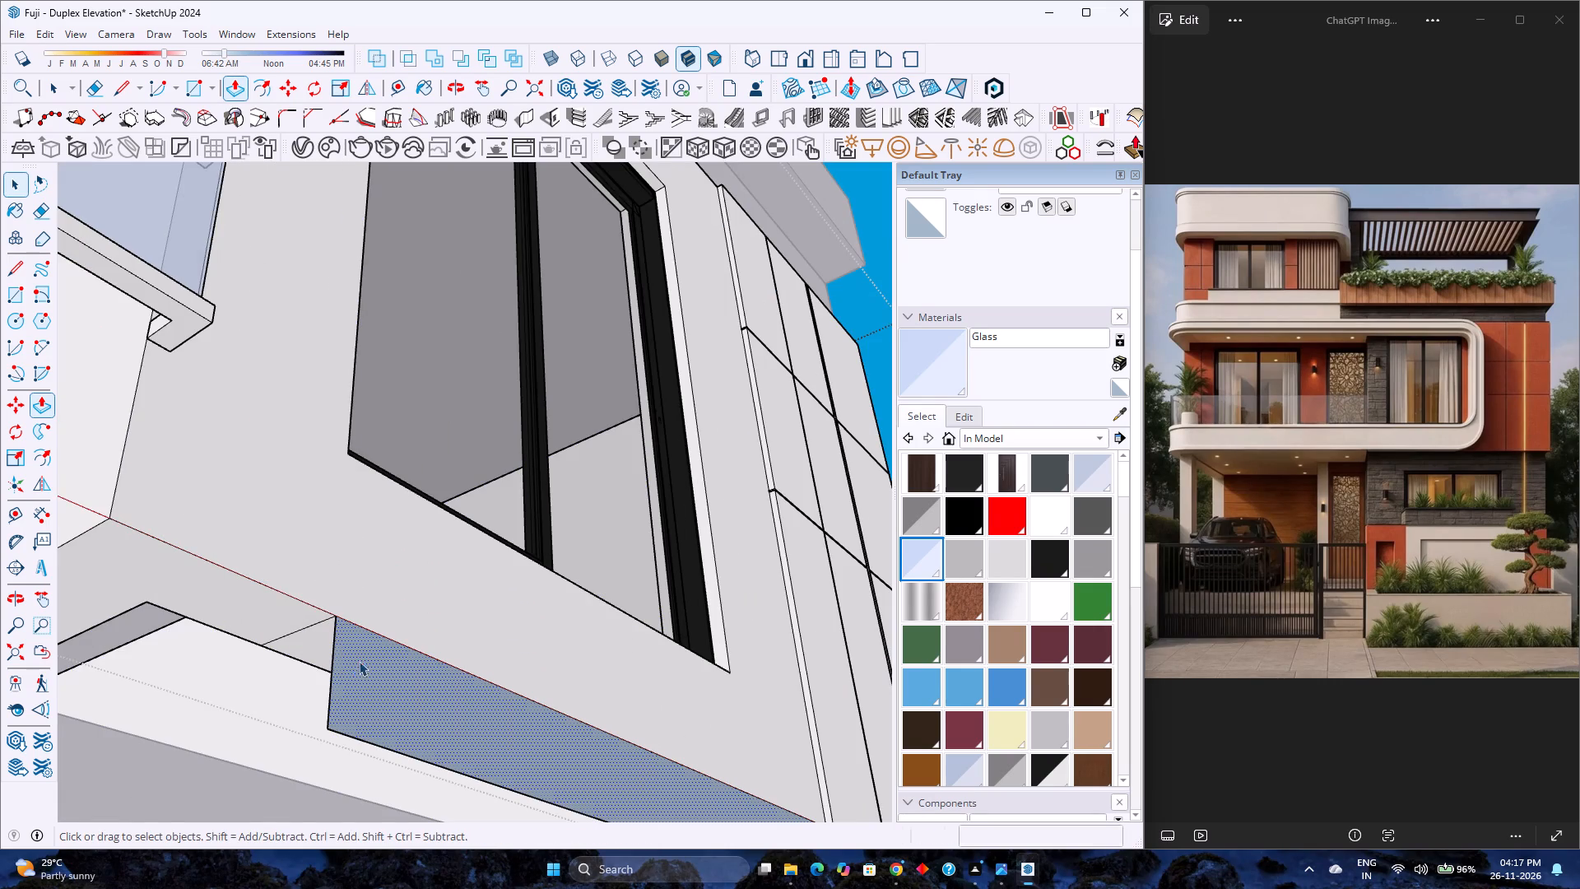
{"action": "key", "text": "e"}
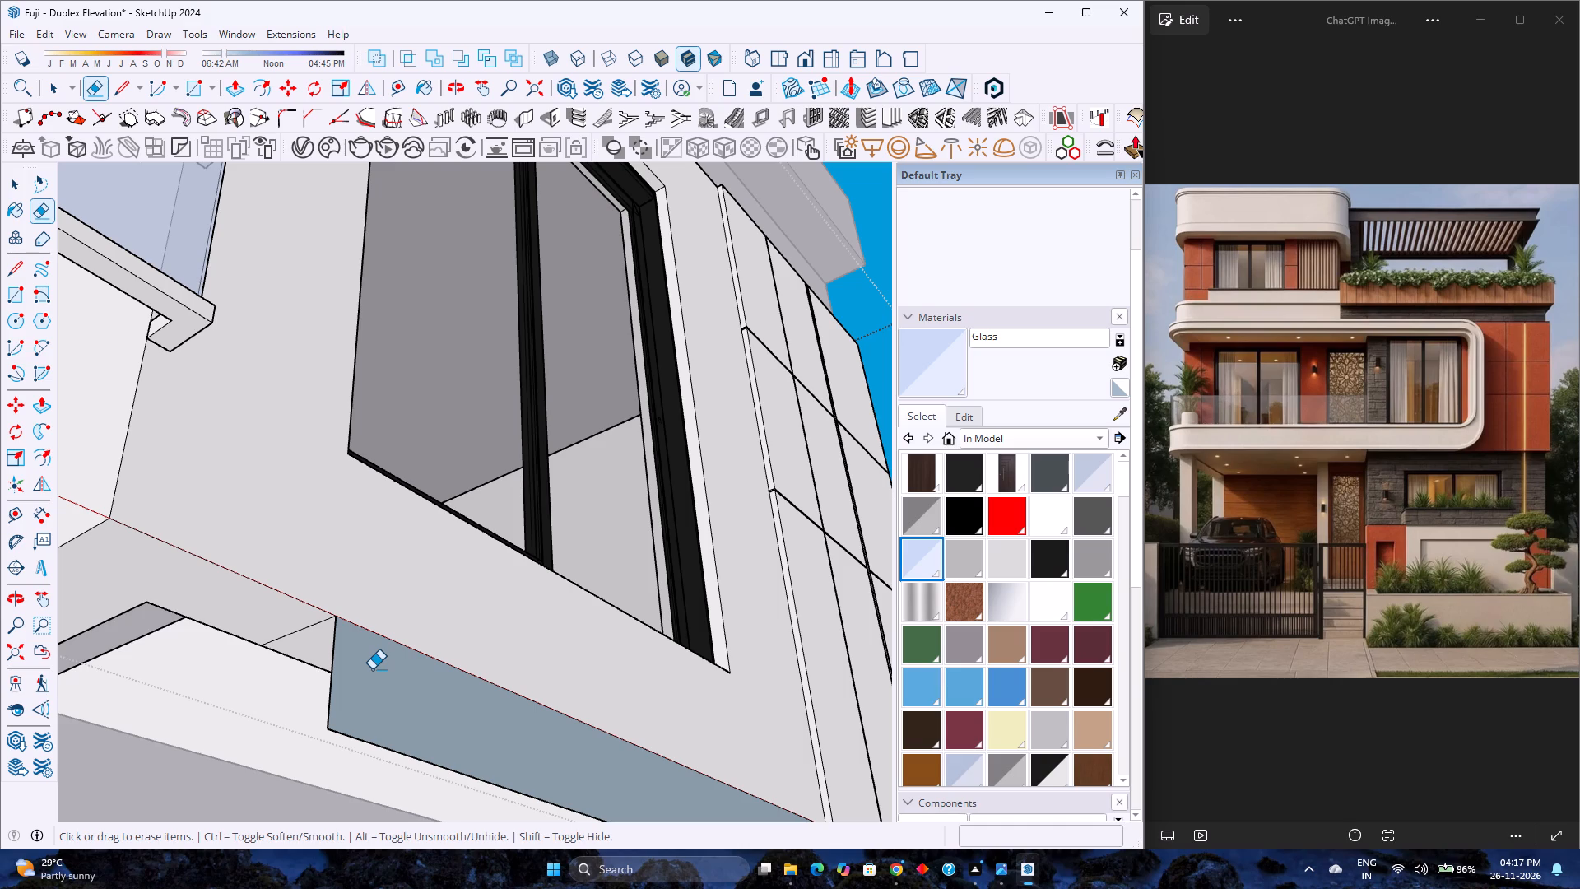
{"action": "left_click", "coordinate": [334, 691]}
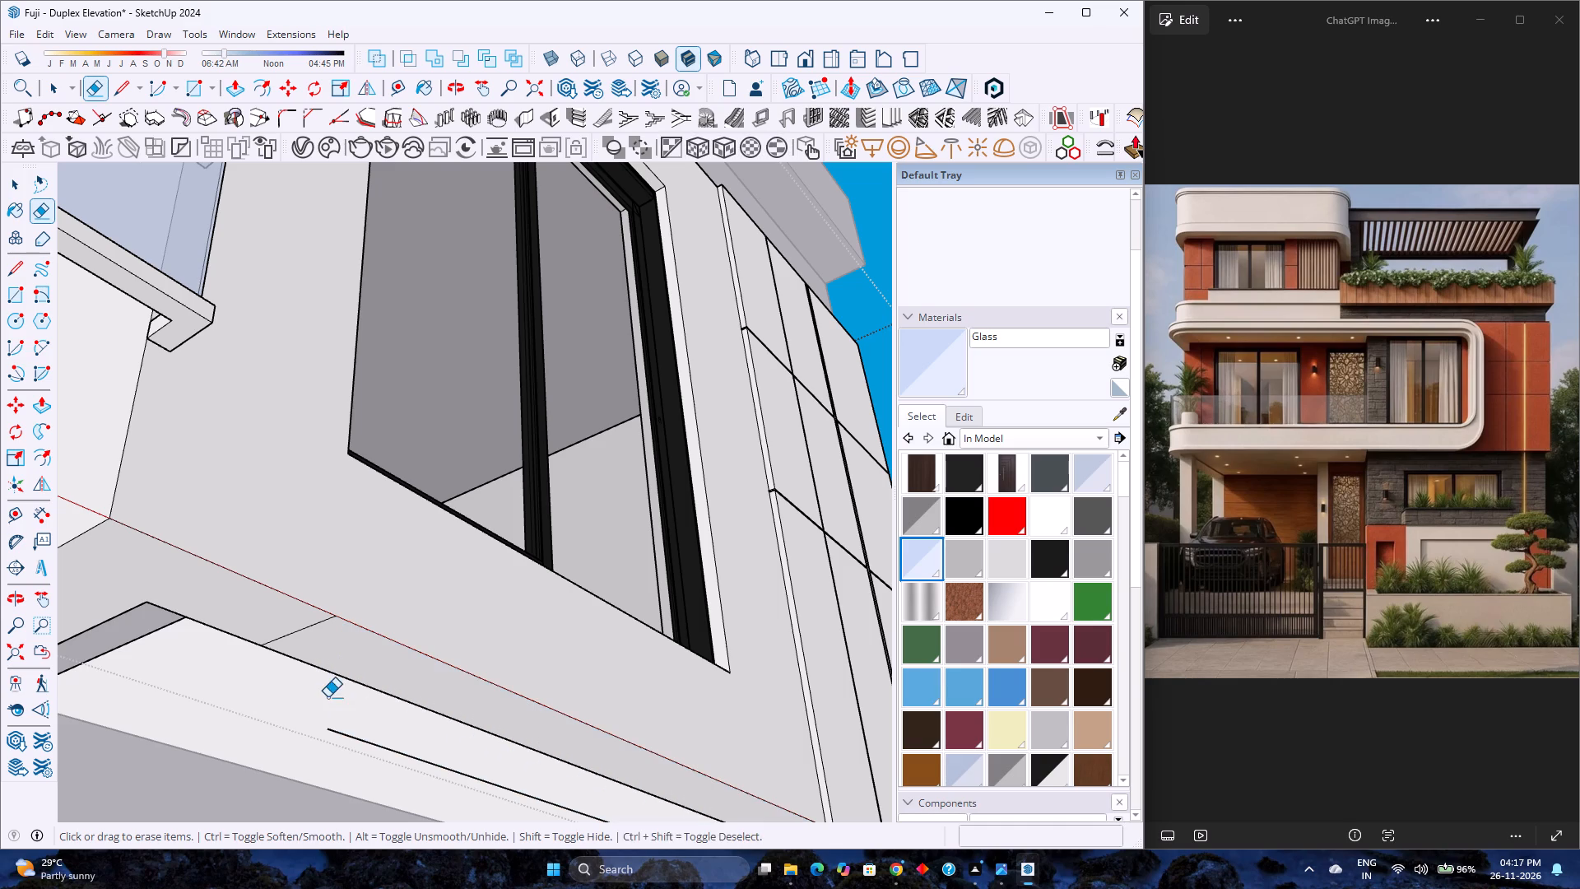
{"action": "left_click_drag", "start_coordinate": [346, 714], "coordinate": [354, 744]}
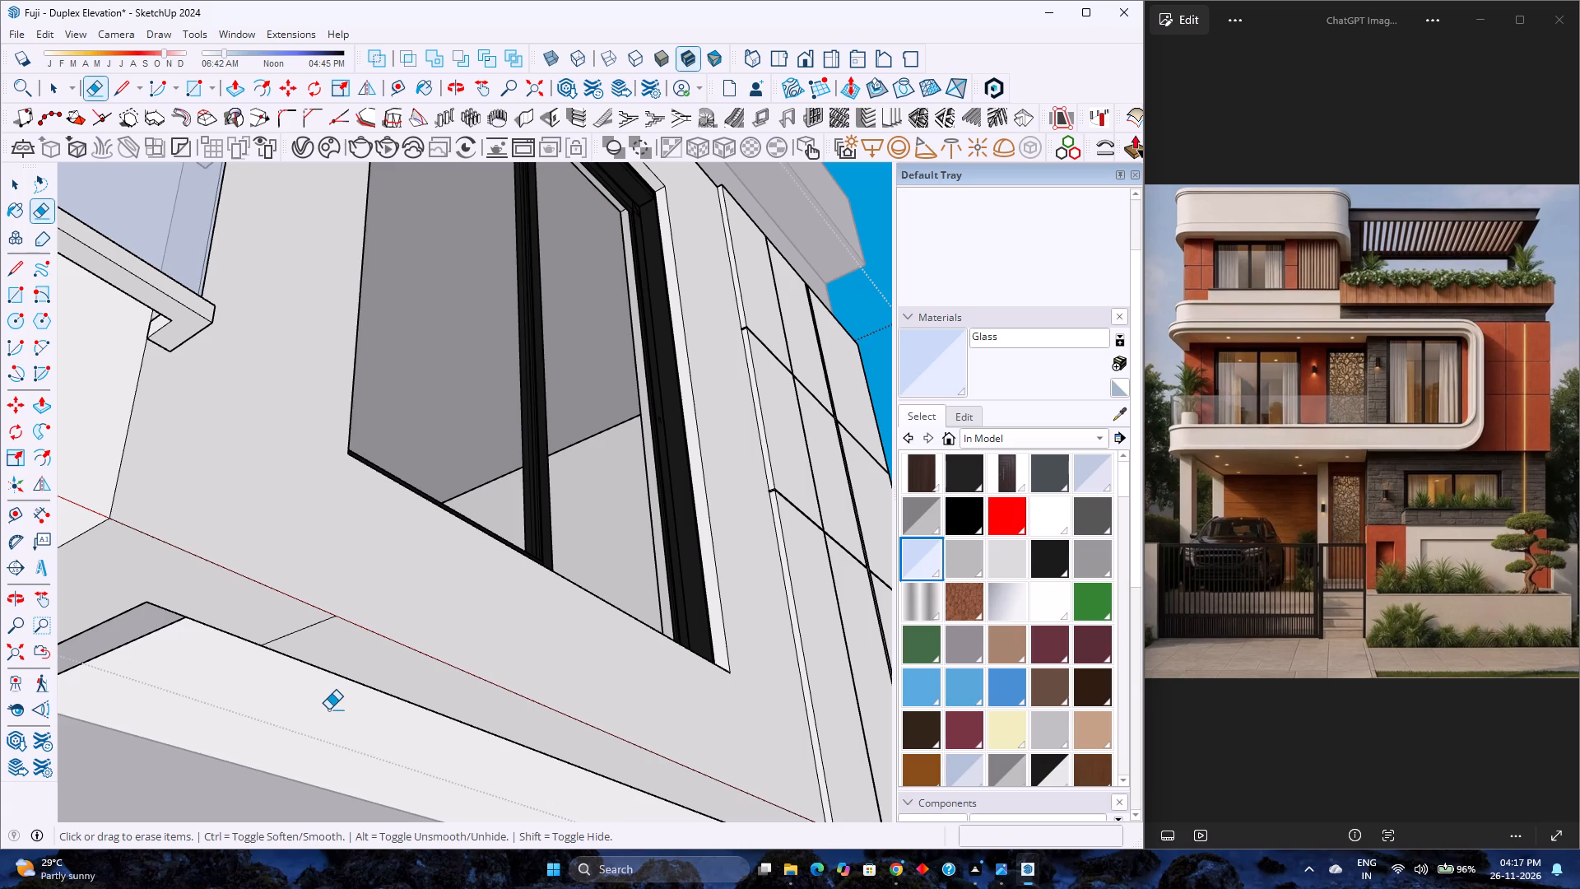
{"action": "scroll", "coordinate": [344, 639], "scroll_direction": "down", "scroll_amount": 1}
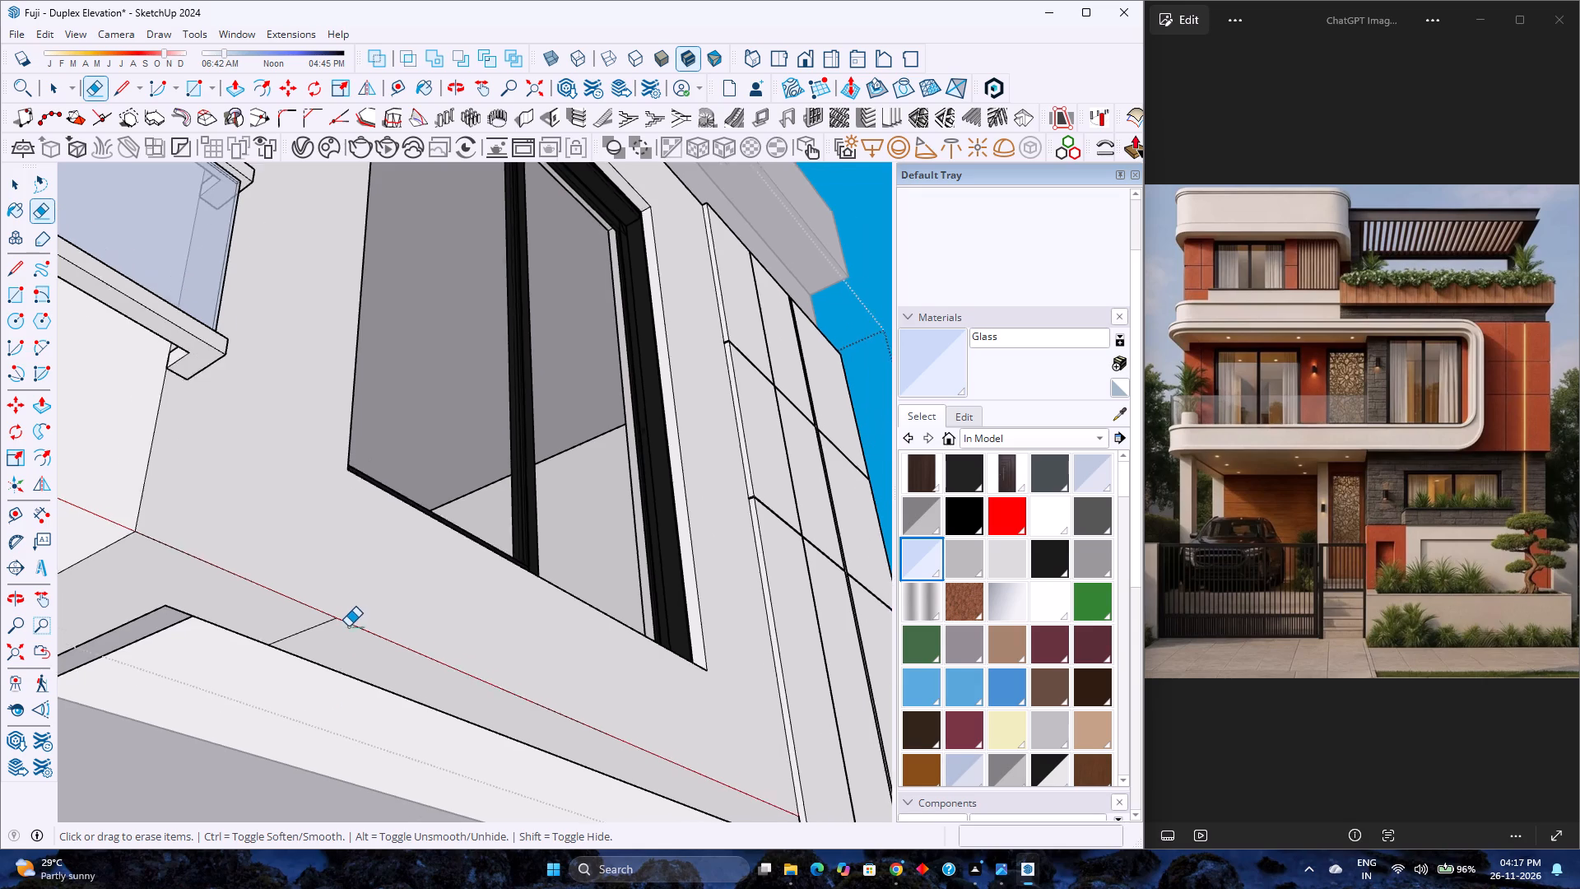
{"action": "scroll", "coordinate": [348, 626], "scroll_direction": "down", "scroll_amount": 1}
{"action": "middle_click_drag", "start_coordinate": [305, 649], "coordinate": [318, 556]}
{"action": "middle_click", "coordinate": [318, 556]}
{"action": "left_click_drag", "start_coordinate": [304, 611], "coordinate": [310, 623]}
{"action": "scroll", "coordinate": [290, 528], "scroll_direction": "down", "scroll_amount": 3}
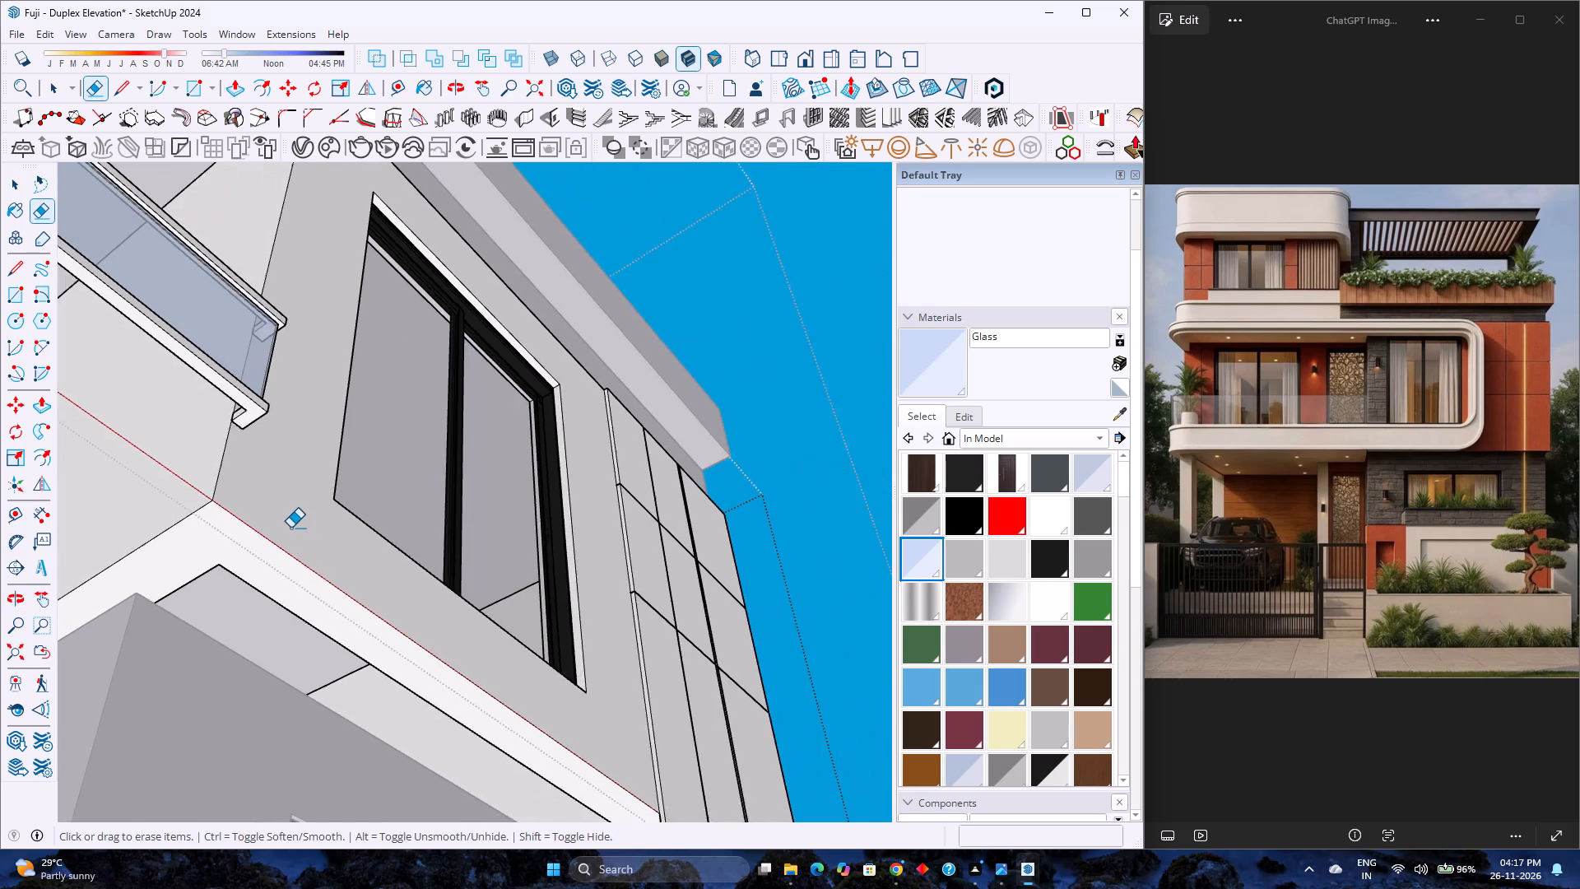
{"action": "scroll", "coordinate": [290, 528], "scroll_direction": "down", "scroll_amount": 5}
{"action": "middle_click_drag", "start_coordinate": [312, 519], "coordinate": [71, 600]}
{"action": "middle_click", "coordinate": [71, 600]}
{"action": "scroll", "coordinate": [548, 593], "scroll_direction": "down", "scroll_amount": 4}
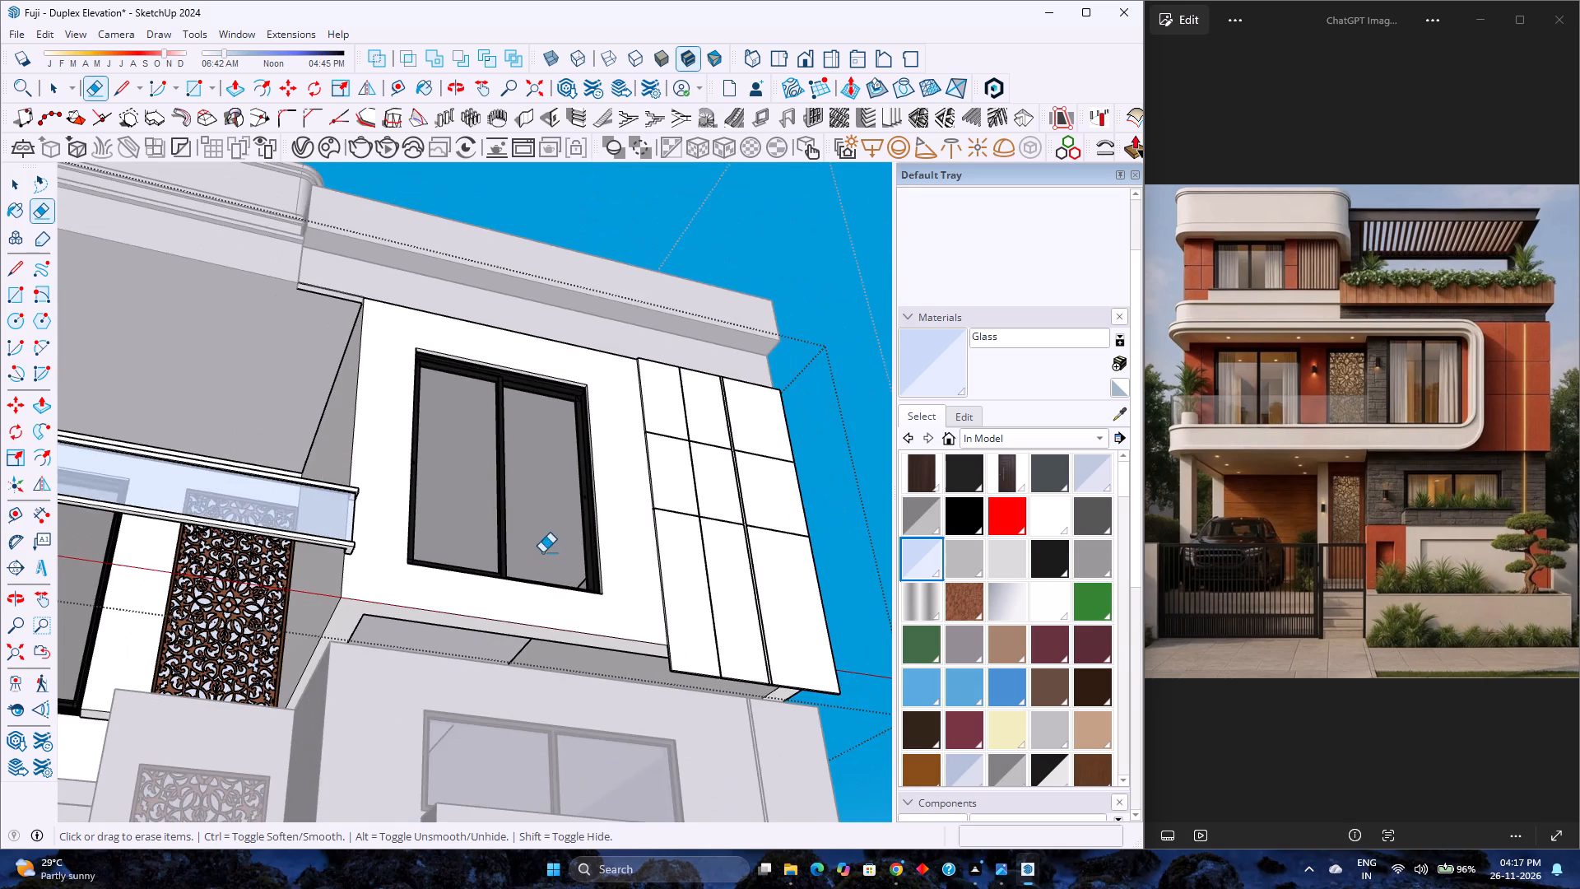
{"action": "middle_click_drag", "start_coordinate": [542, 552], "coordinate": [426, 736]}
{"action": "key", "text": "space"}
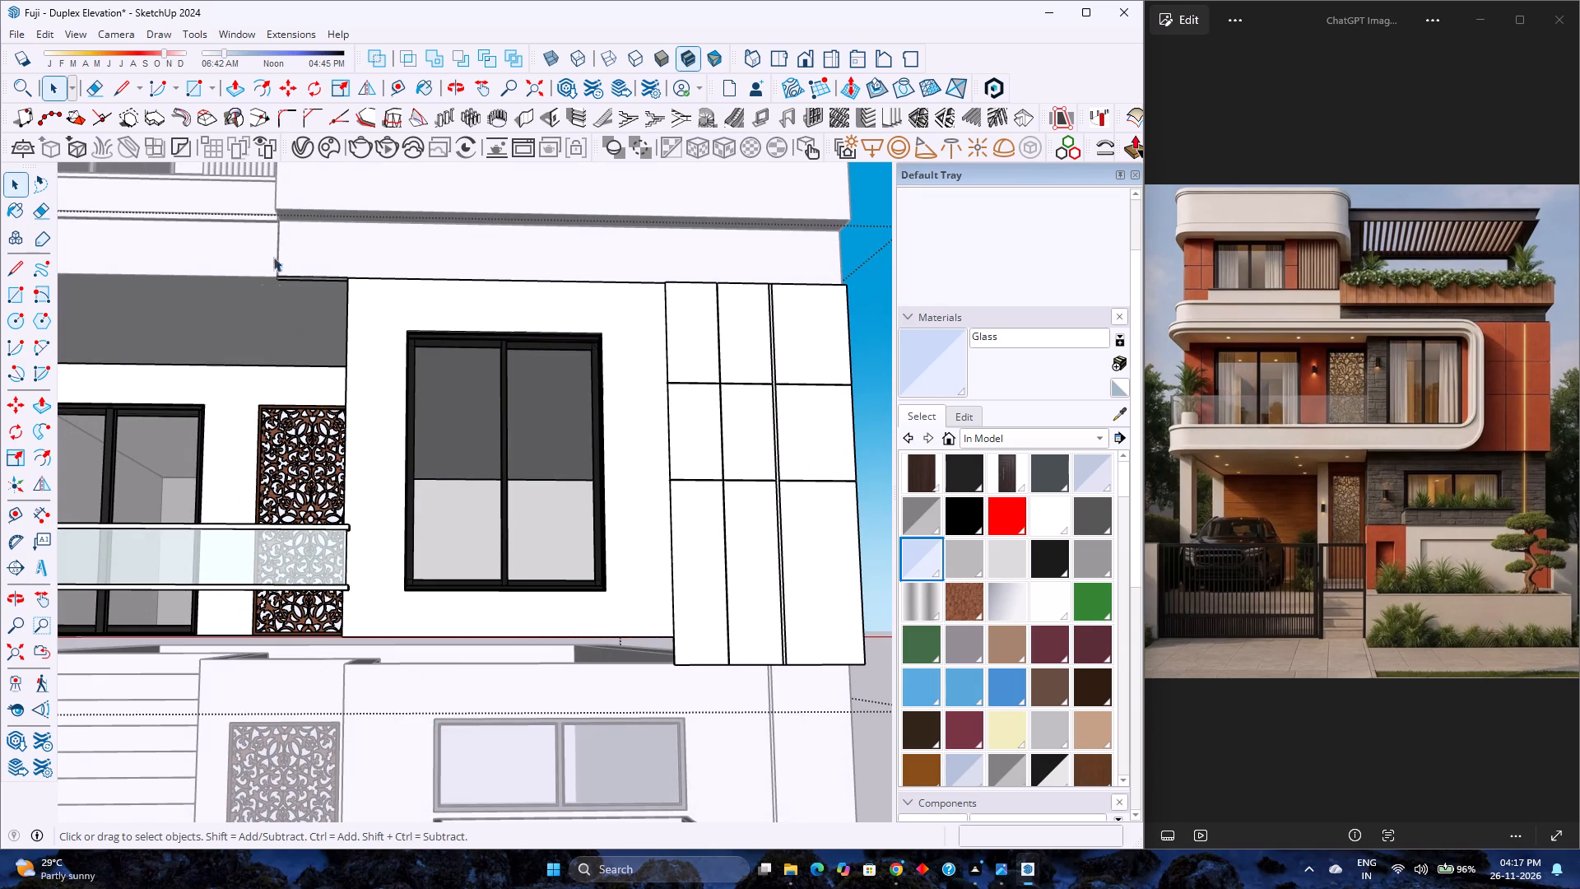
Close the wall group and unhide all hidden objects, including the rounded frame.
{"action": "left_click", "coordinate": [19, 34]}
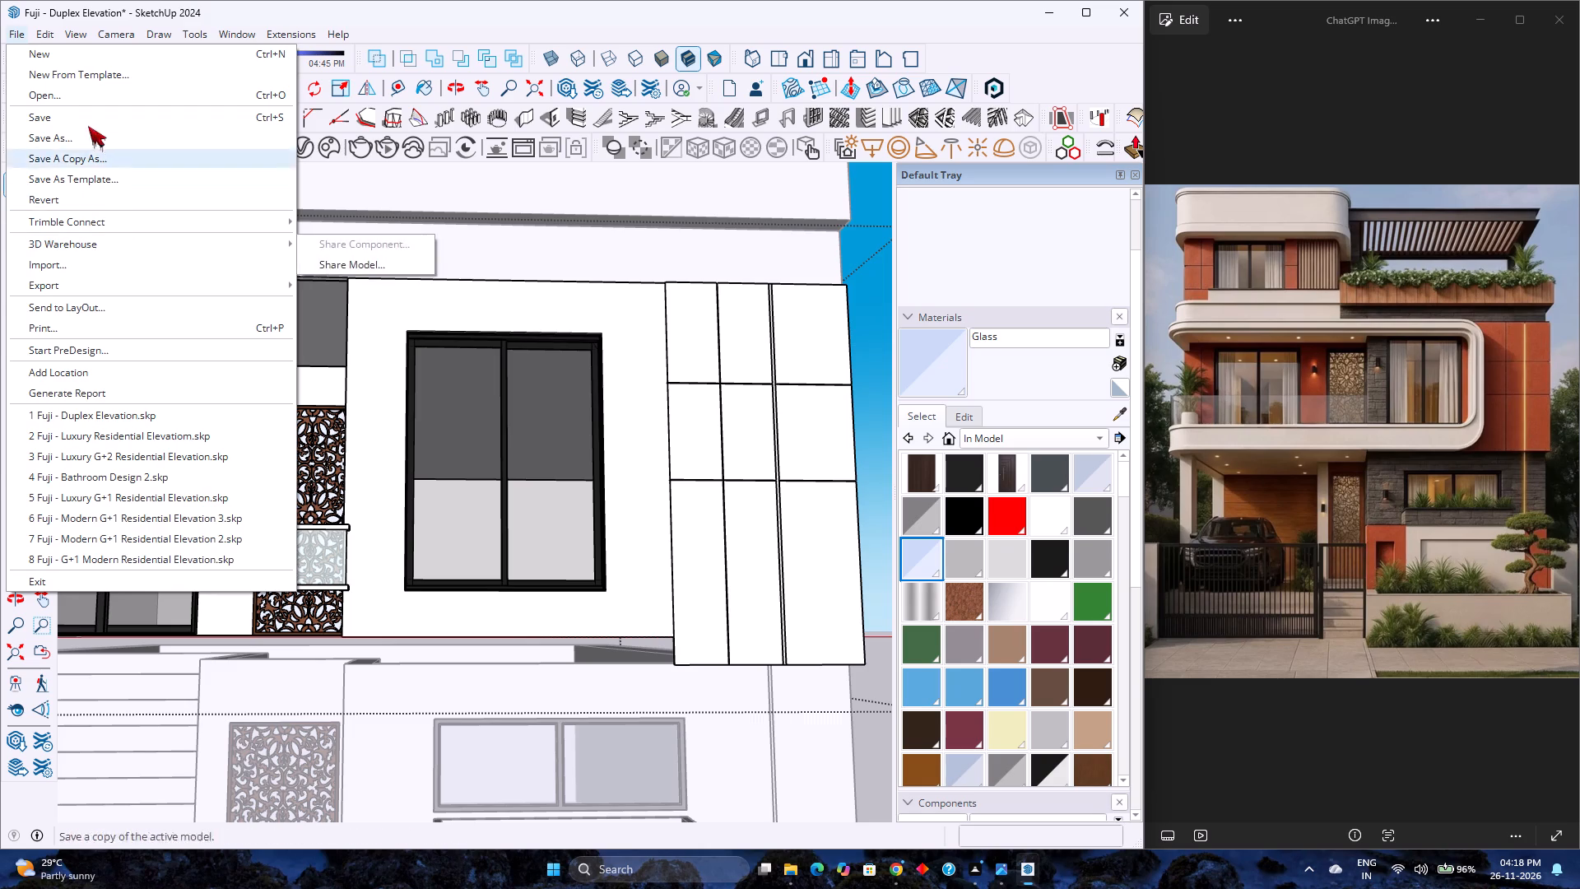
{"action": "left_click", "coordinate": [308, 347]}
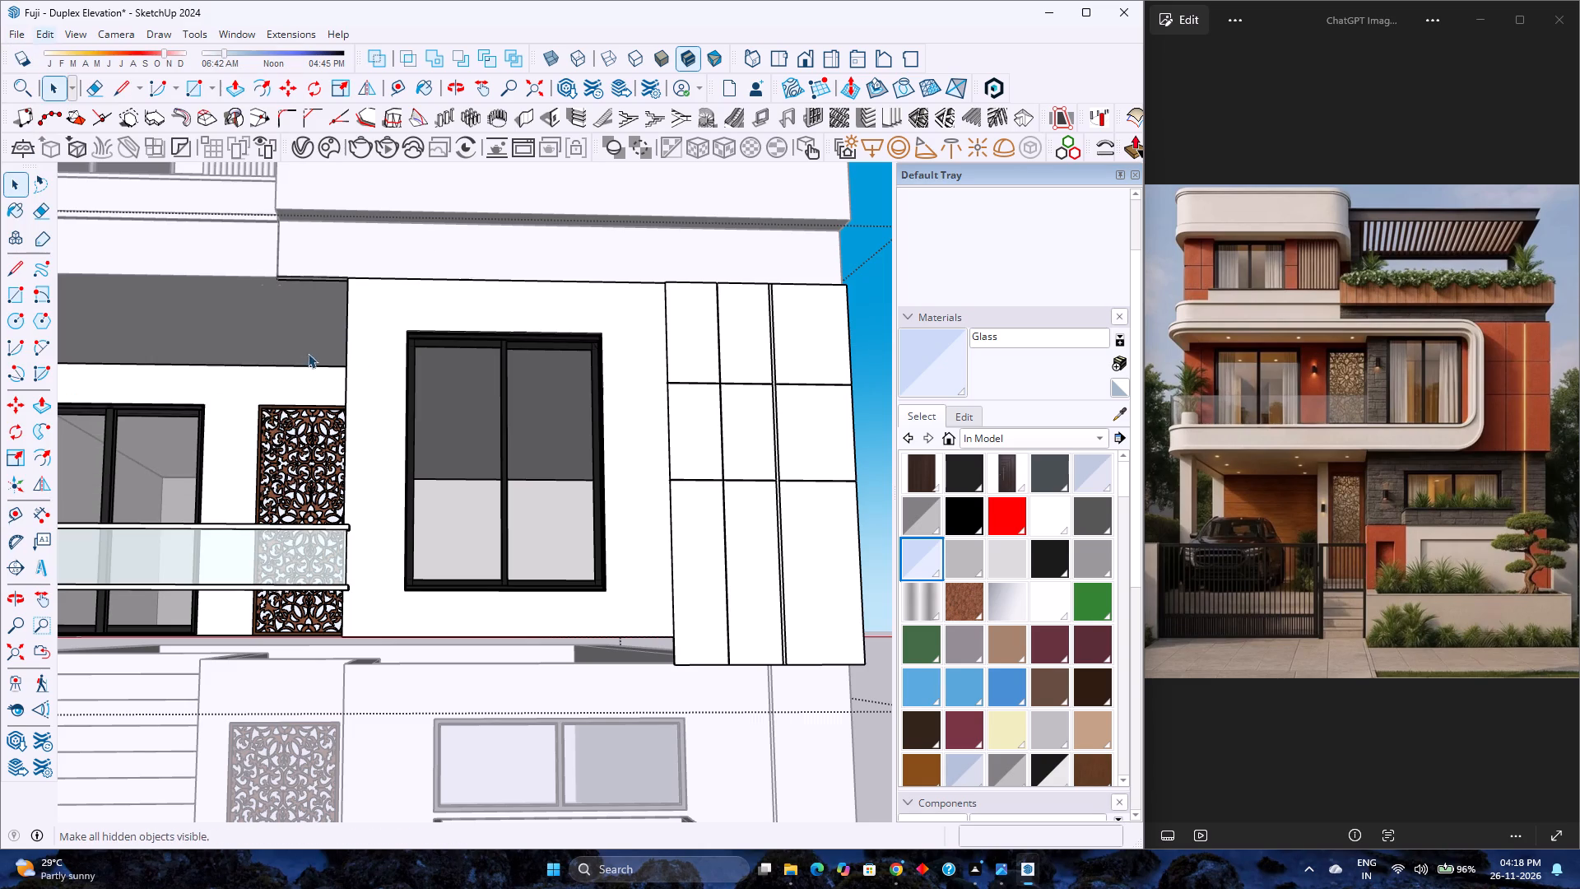
{"action": "double_click", "coordinate": [523, 301]}
{"action": "scroll", "coordinate": [444, 375], "scroll_direction": "down", "scroll_amount": 3}
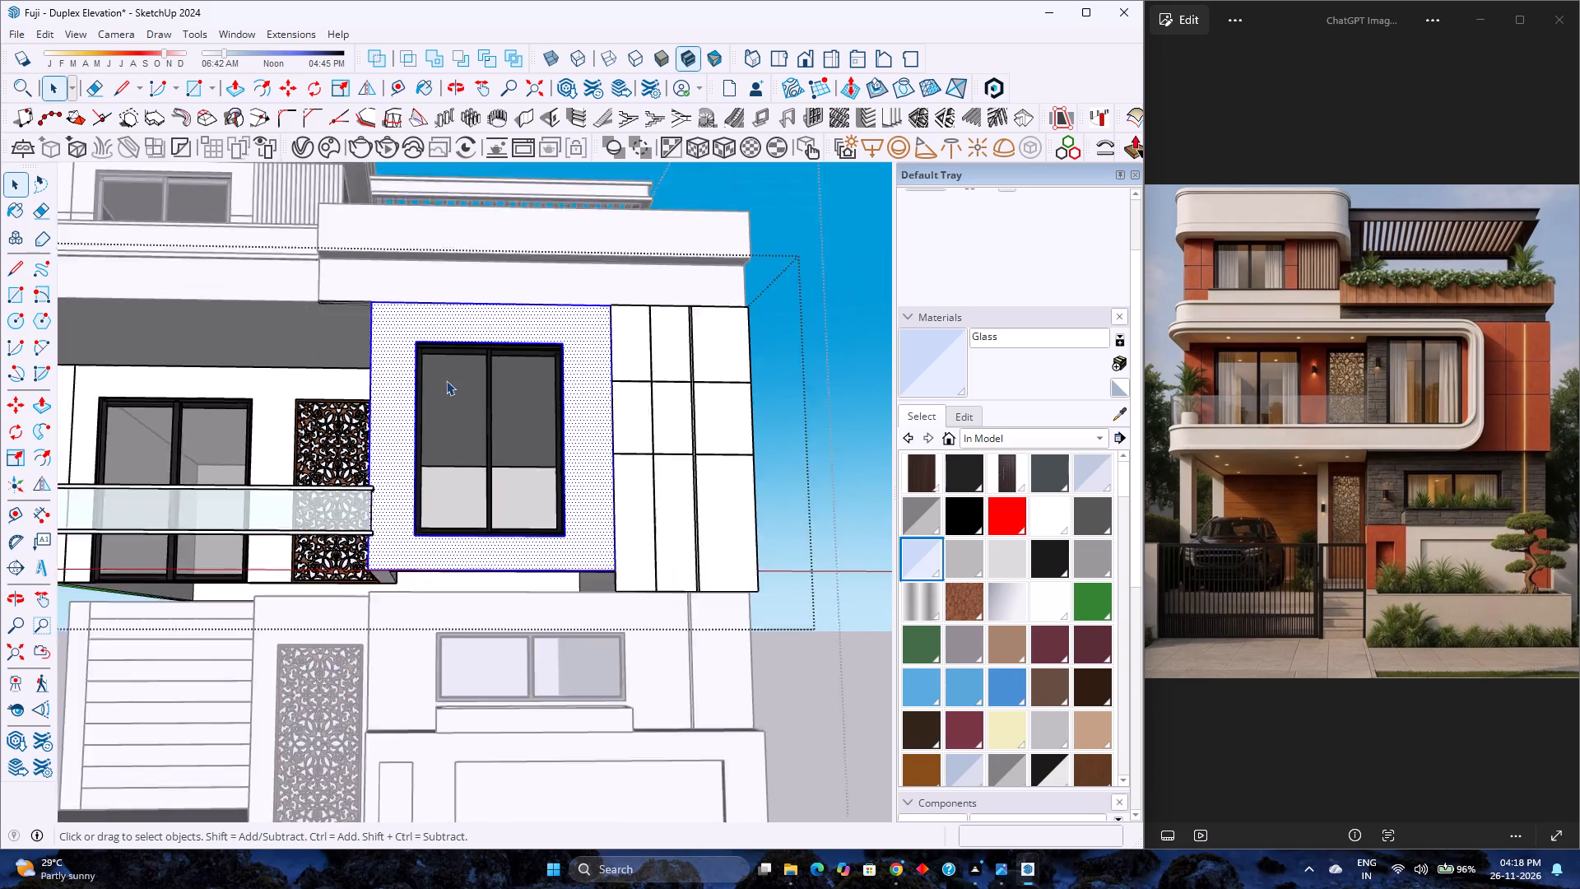
{"action": "scroll", "coordinate": [446, 380], "scroll_direction": "down", "scroll_amount": 5}
{"action": "left_click", "coordinate": [829, 331]}
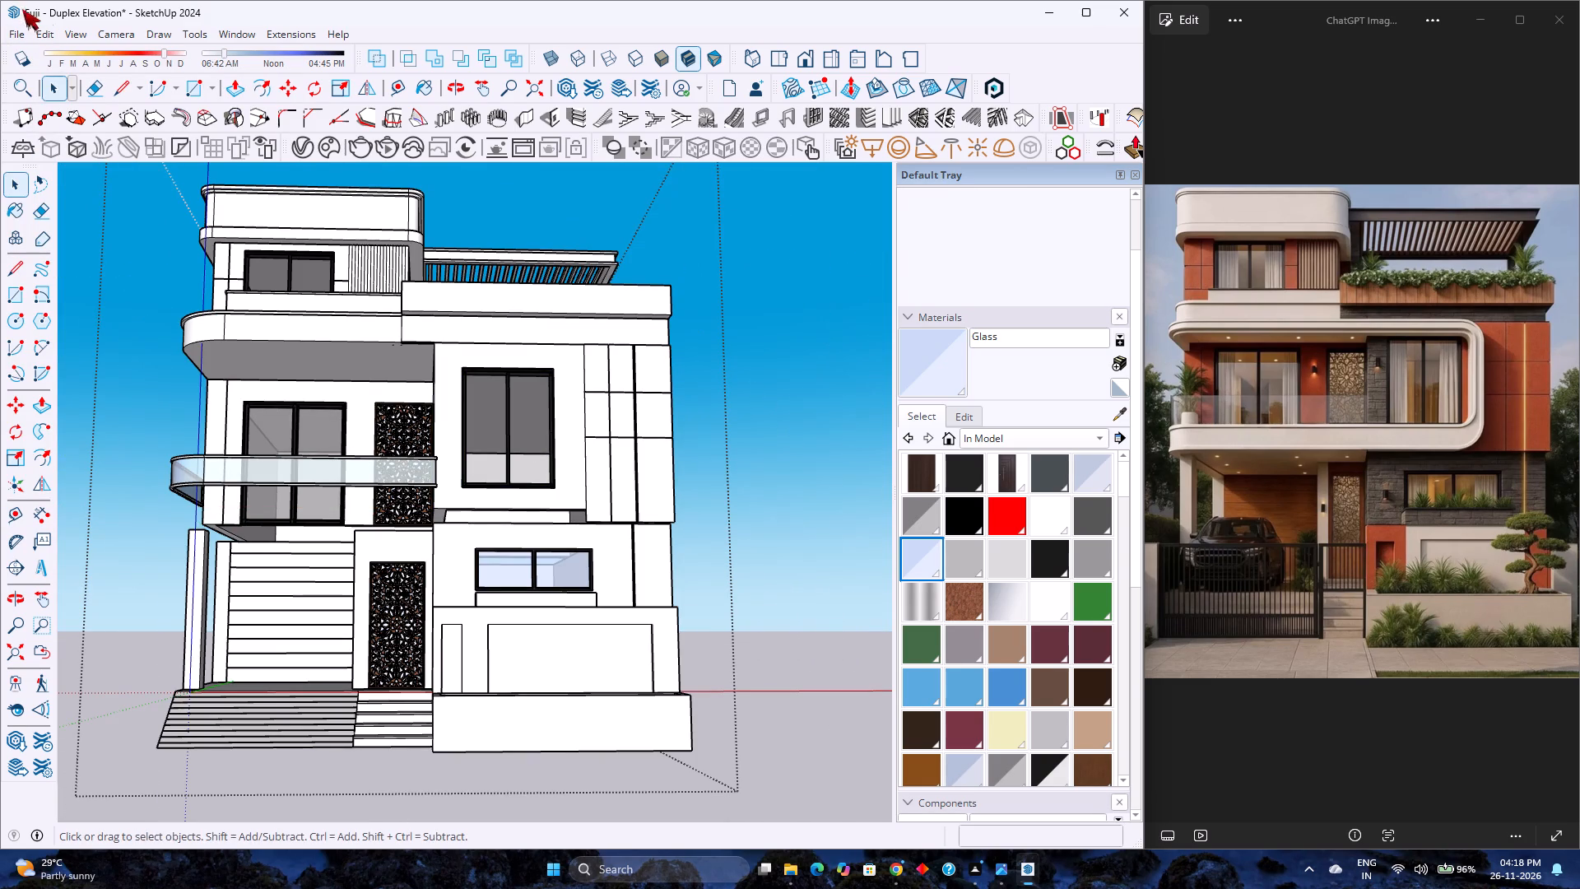
{"action": "left_click", "coordinate": [47, 30]}
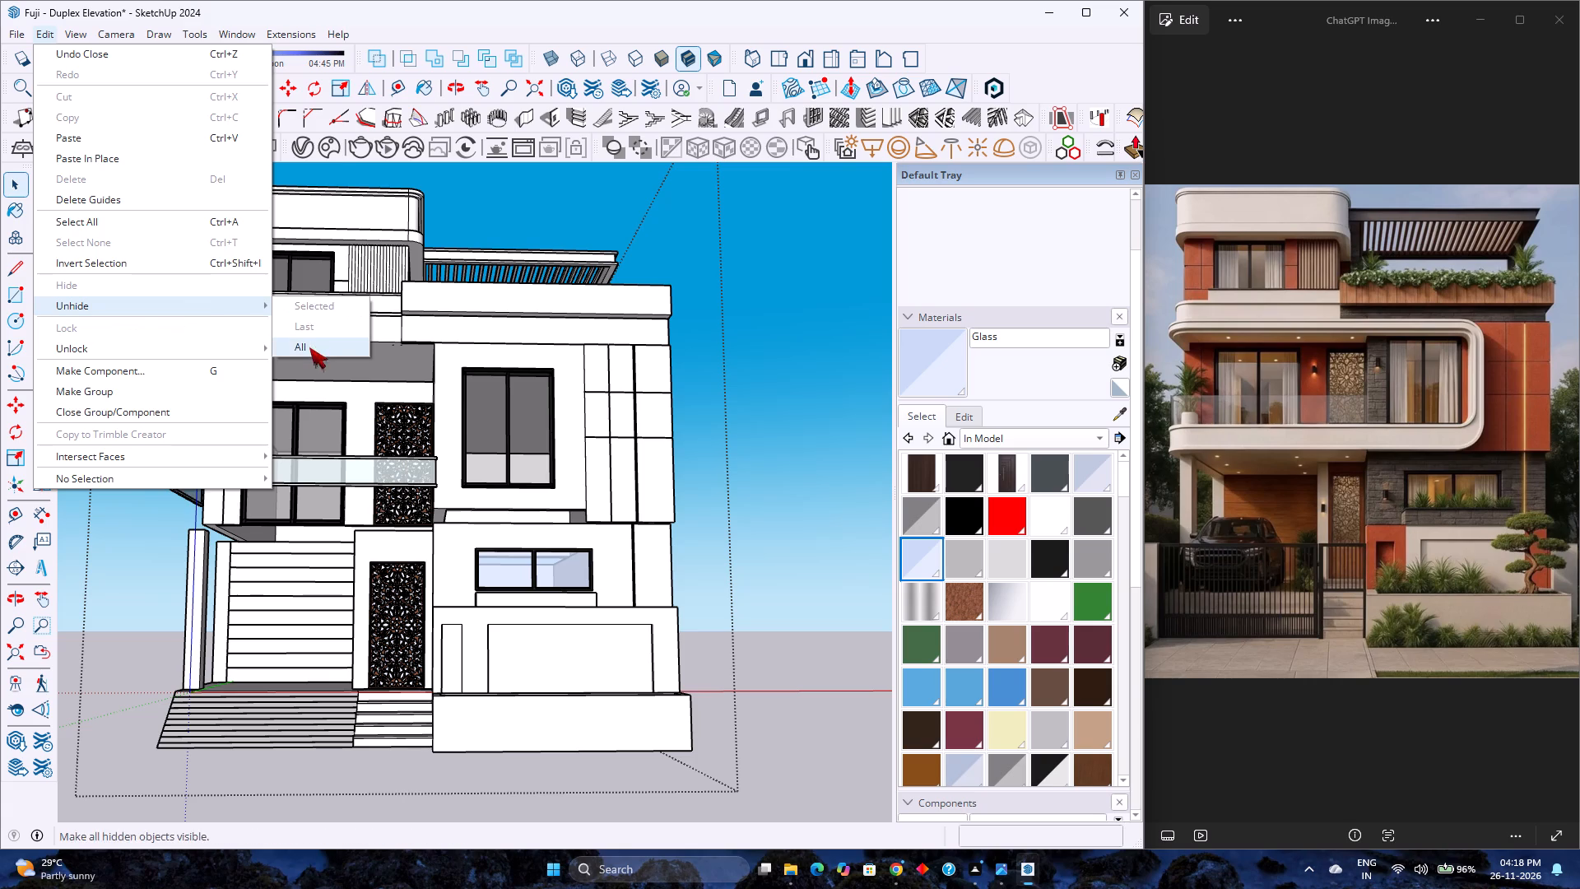
{"action": "left_click", "coordinate": [309, 347]}
Open the first-floor wall group for editing where the cladding meets the rounded frame's lower corner.
{"action": "scroll", "coordinate": [595, 502], "scroll_direction": "up", "scroll_amount": 10}
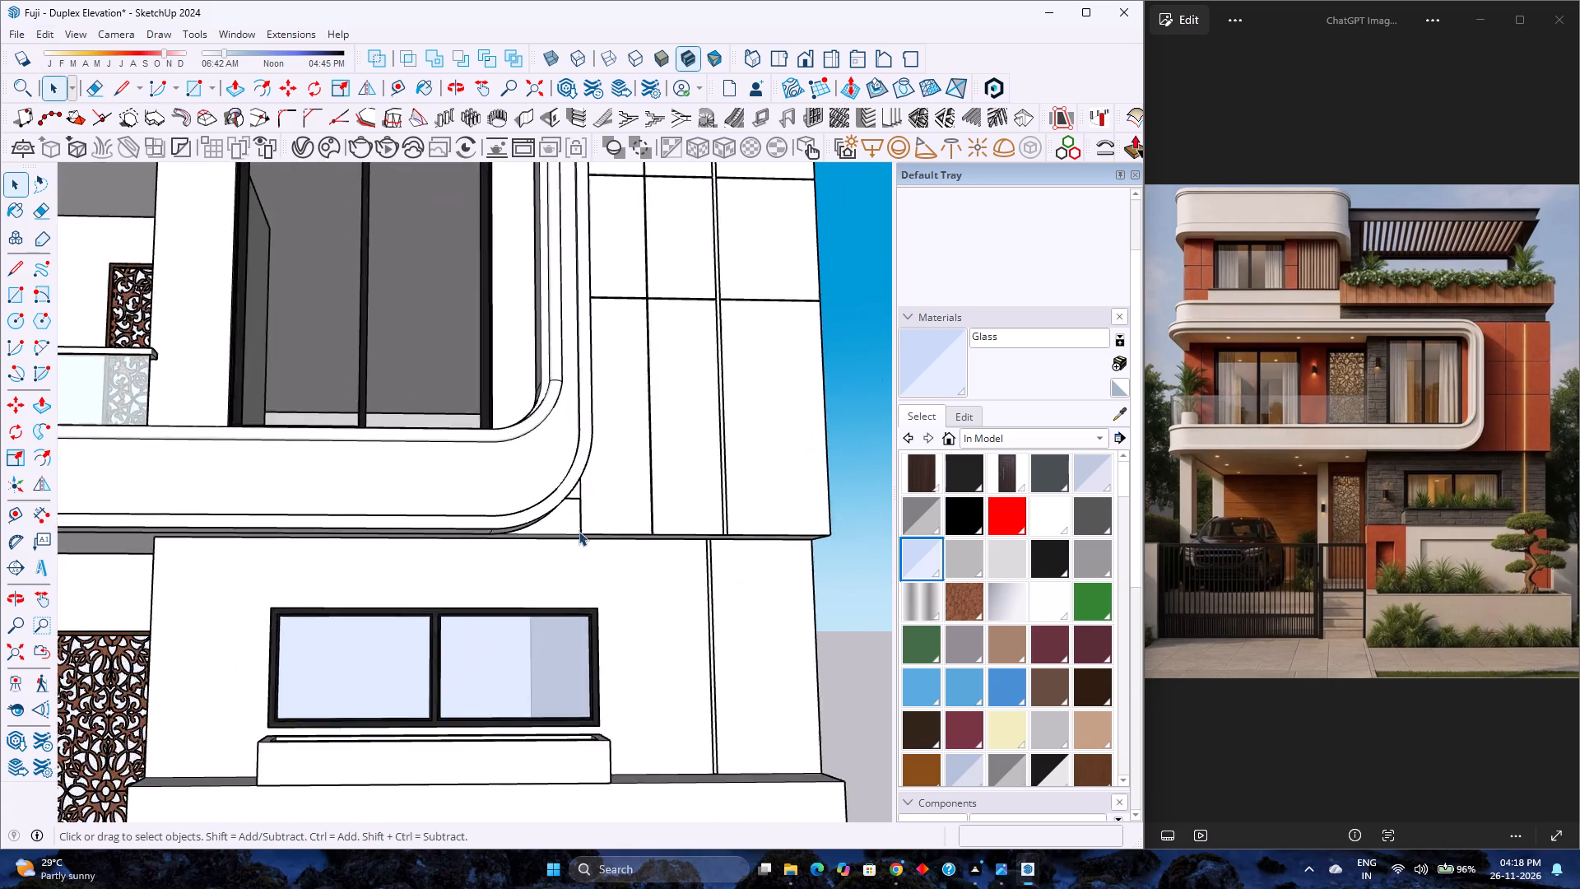
{"action": "middle_click_drag", "start_coordinate": [576, 531], "coordinate": [546, 338]}
{"action": "scroll", "coordinate": [555, 518], "scroll_direction": "up", "scroll_amount": 10}
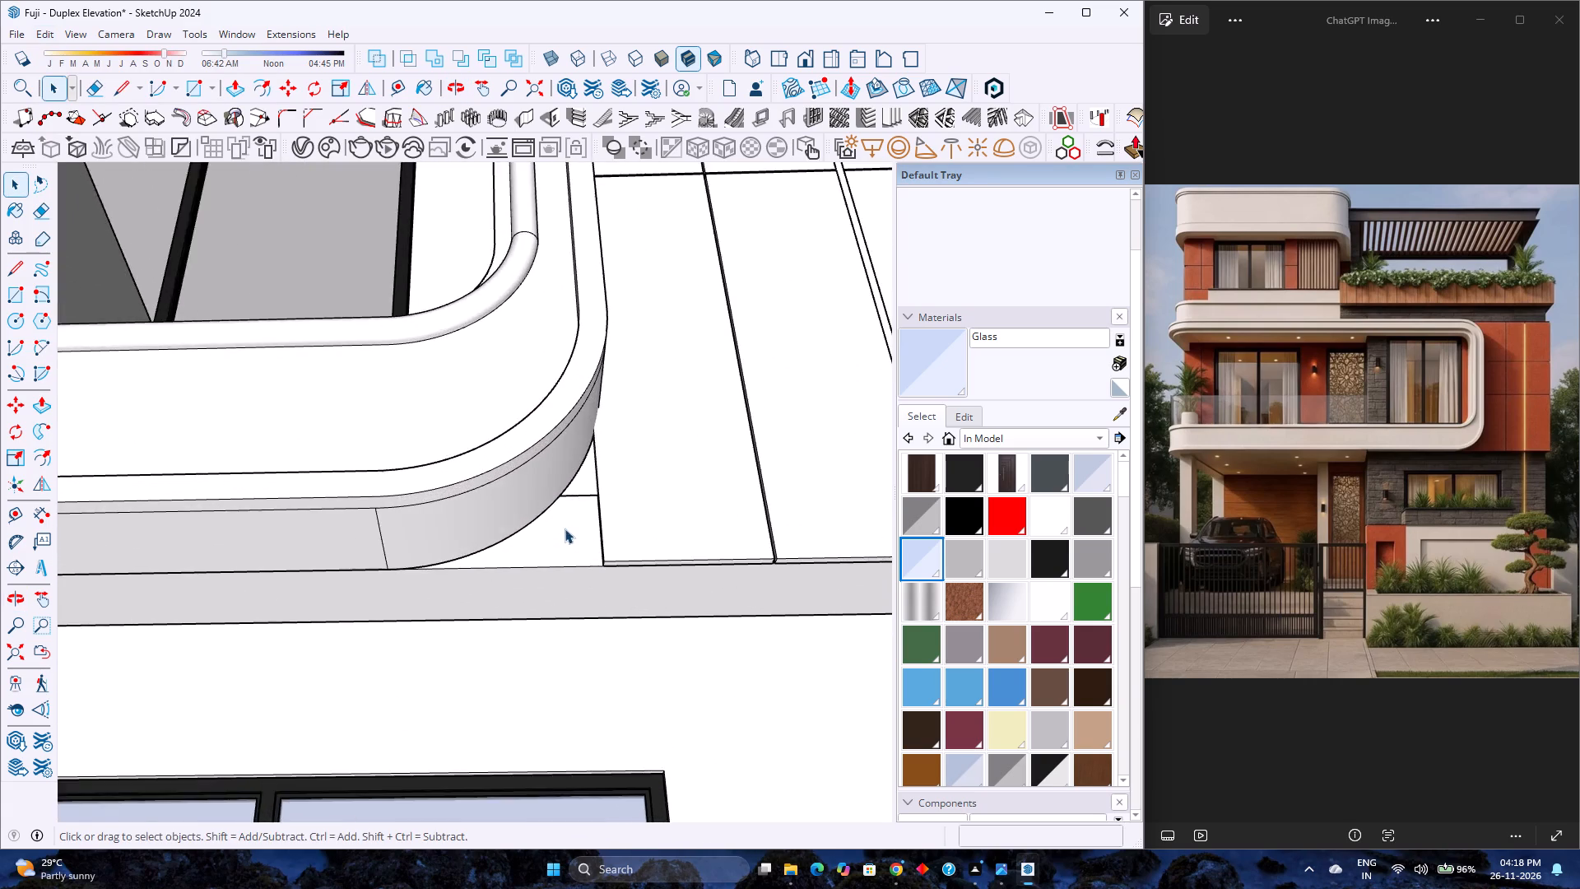
{"action": "scroll", "coordinate": [565, 528], "scroll_direction": "up", "scroll_amount": 2}
{"action": "middle_click_drag", "start_coordinate": [565, 528], "coordinate": [760, 430]}
{"action": "middle_click", "coordinate": [760, 430]}
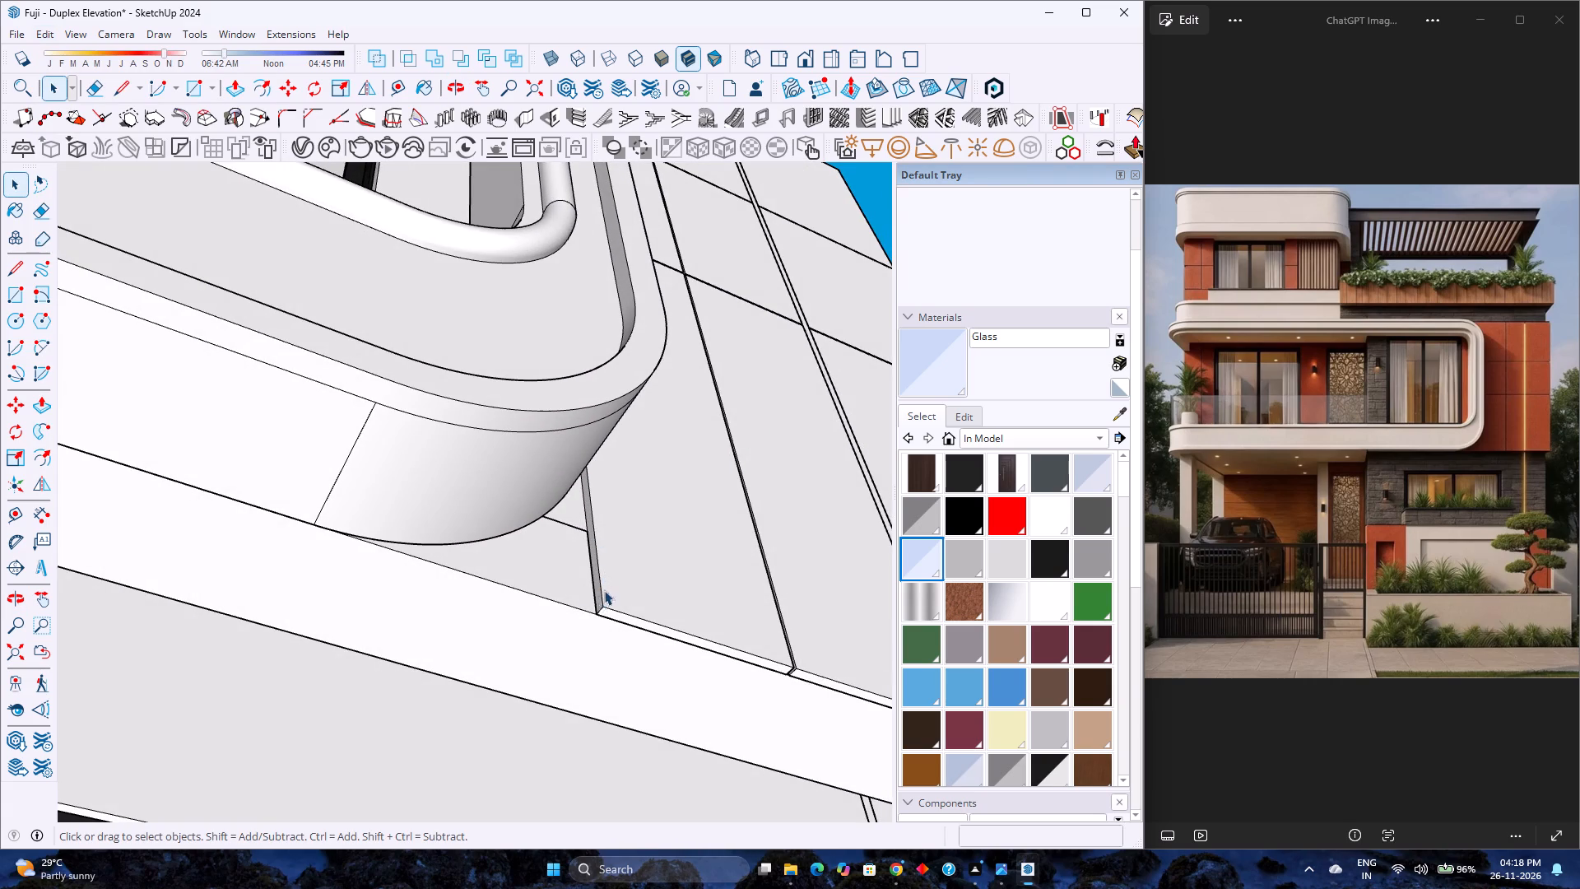
{"action": "double_click", "coordinate": [608, 581]}
{"action": "scroll", "coordinate": [608, 581], "scroll_direction": "up", "scroll_amount": 4}
{"action": "left_click", "coordinate": [592, 598]}
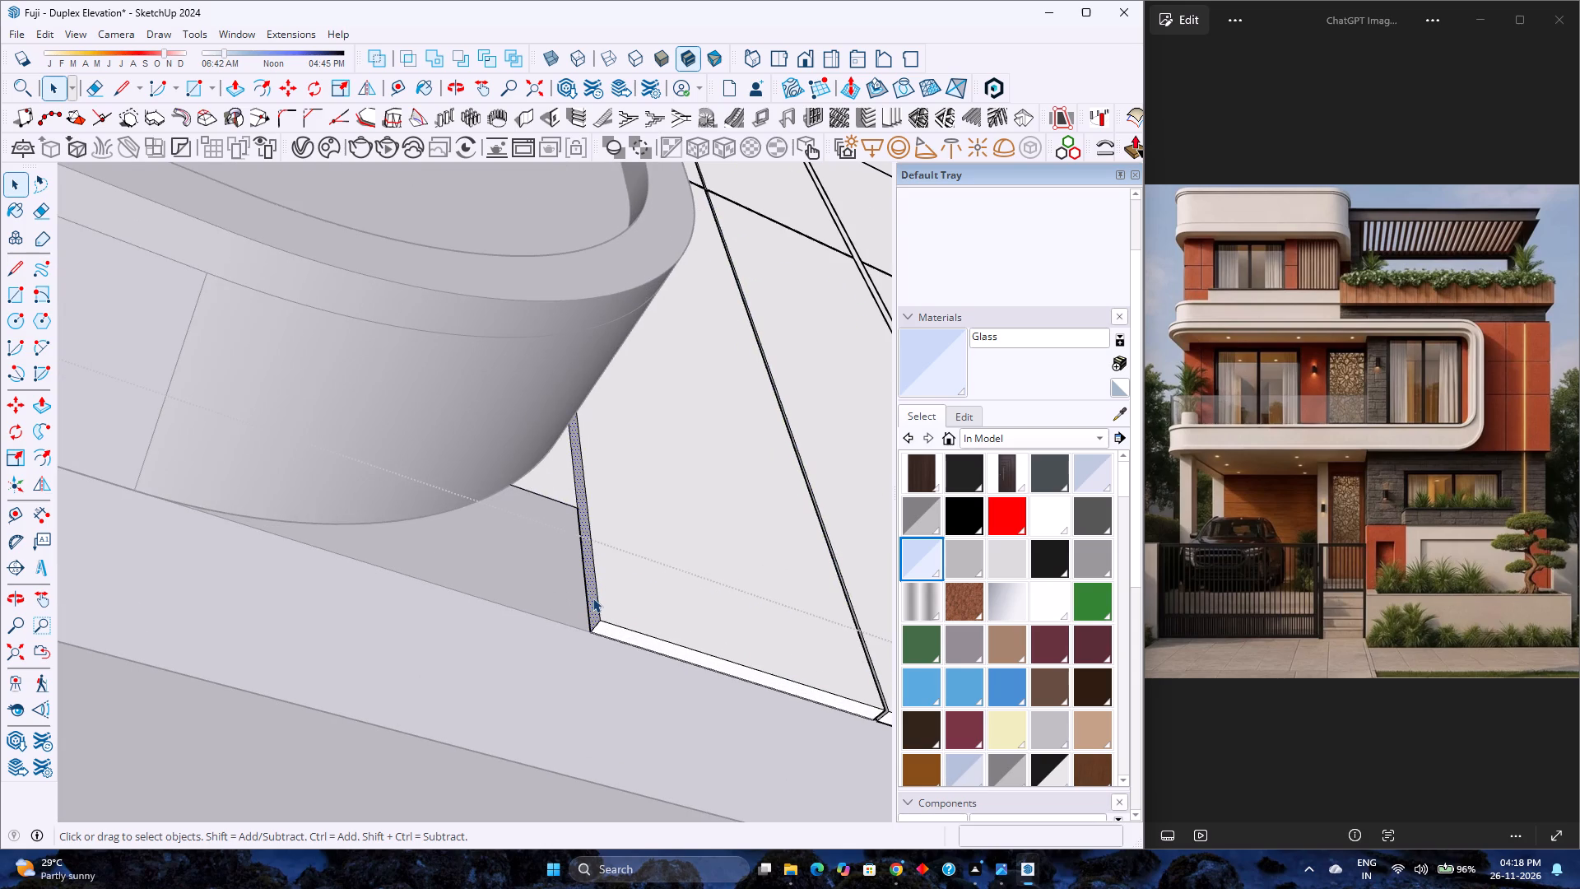
Draw a tangent arc spanning about 2' 4 1/2" on the wall along the frame's rounded lower corner, ending at the cladding panel edge.
{"action": "middle_click_drag", "start_coordinate": [510, 534], "coordinate": [337, 656]}
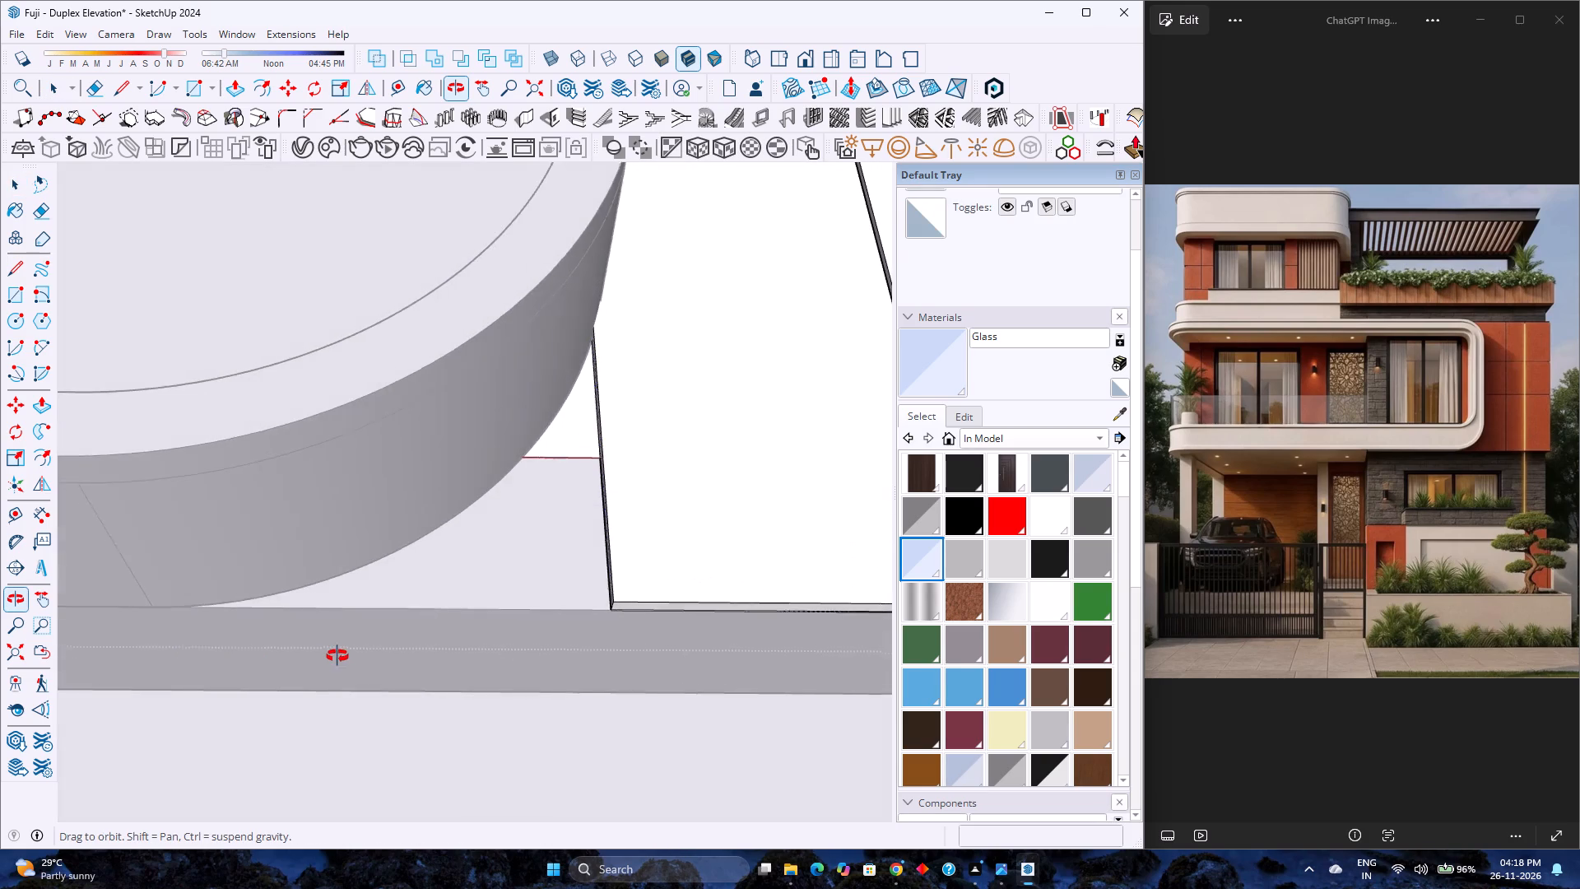
{"action": "middle_click_drag", "start_coordinate": [337, 656], "coordinate": [352, 651]}
{"action": "left_click", "coordinate": [153, 89]}
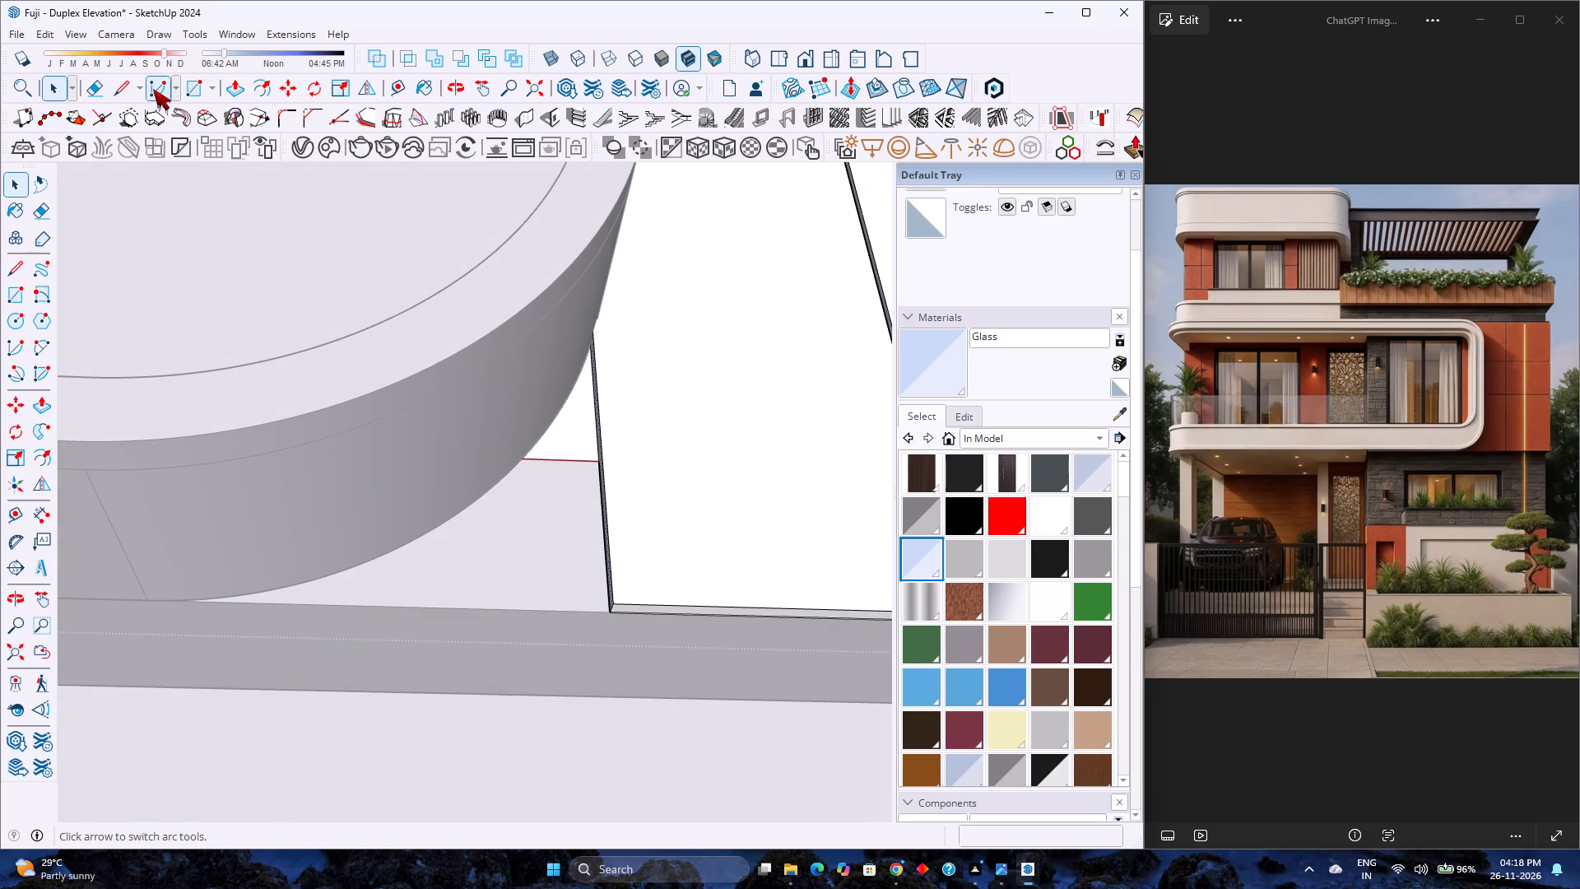
{"action": "key", "text": "a"}
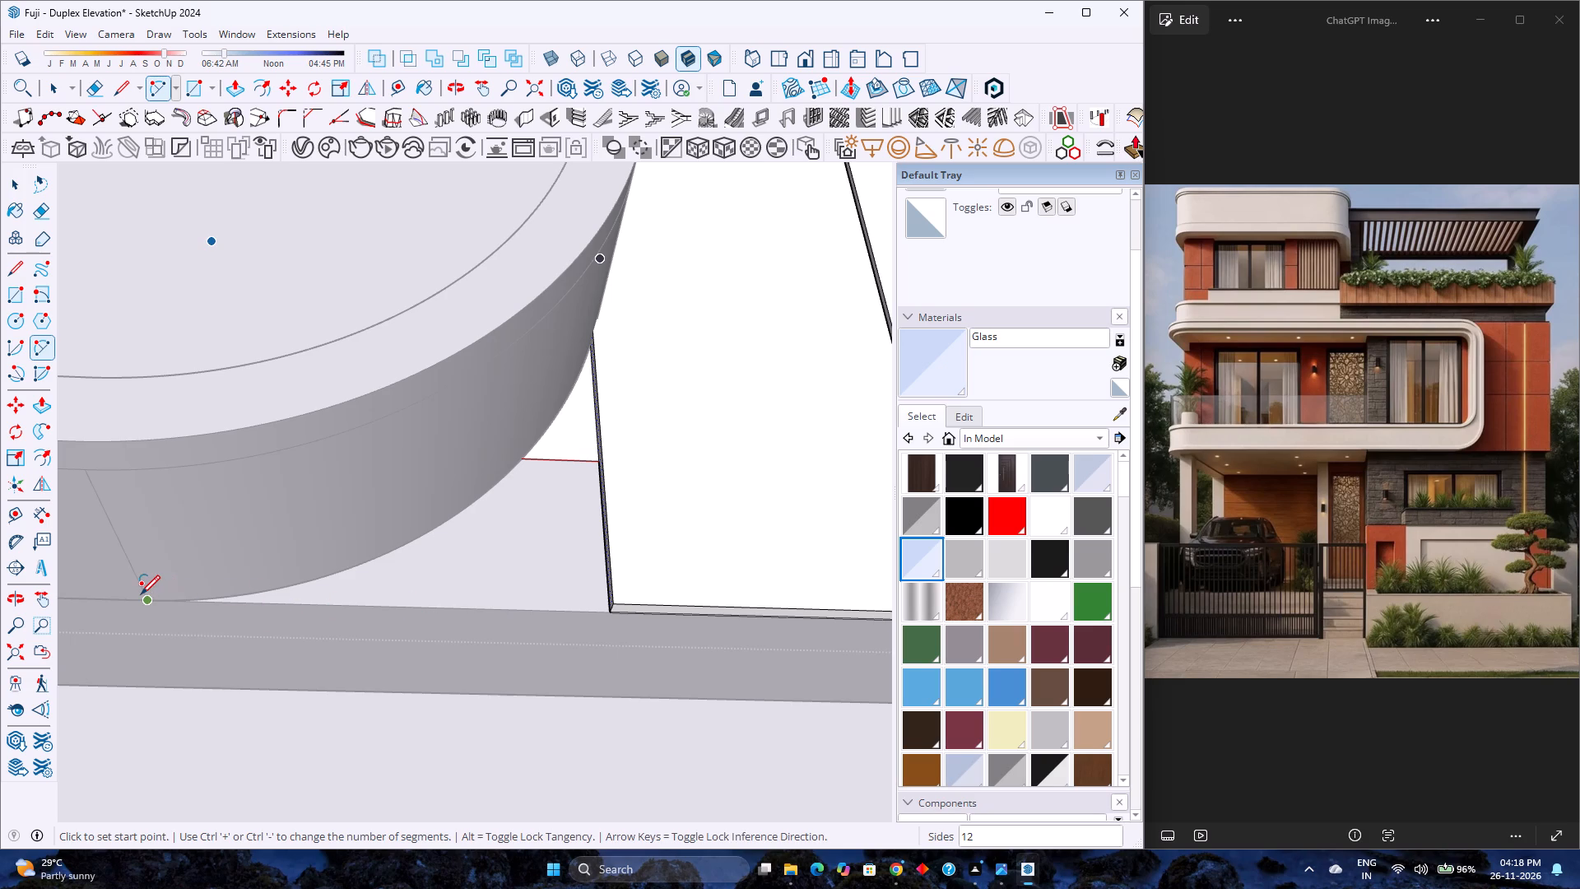
{"action": "left_click", "coordinate": [145, 598]}
{"action": "scroll", "coordinate": [482, 541], "scroll_direction": "down", "scroll_amount": 7}
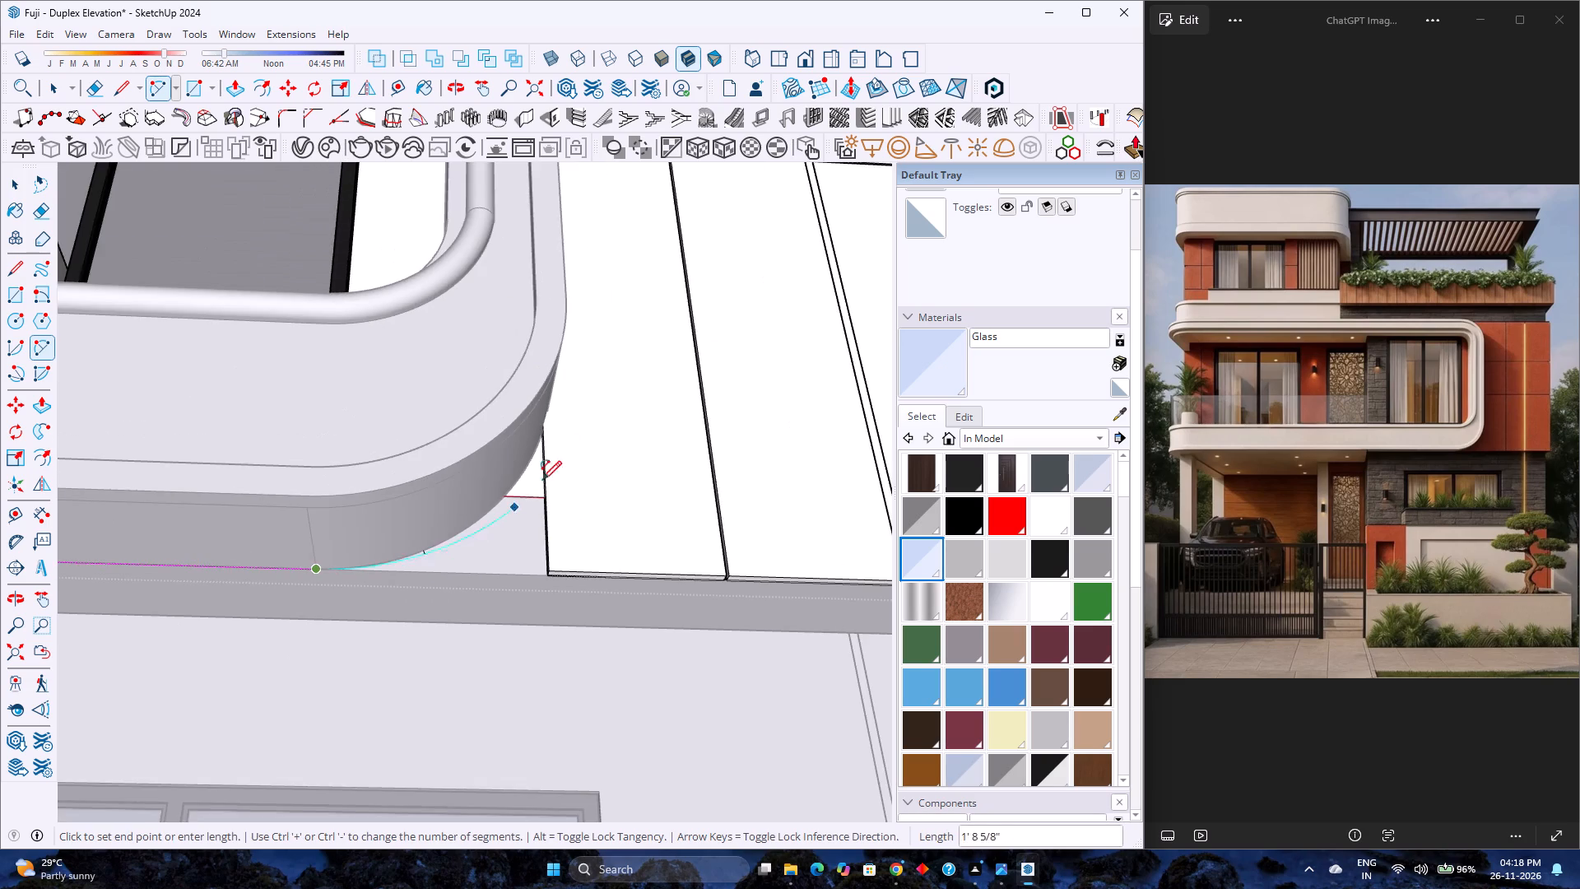
{"action": "middle_click_drag", "start_coordinate": [574, 437], "coordinate": [343, 561]}
{"action": "middle_click", "coordinate": [343, 561]}
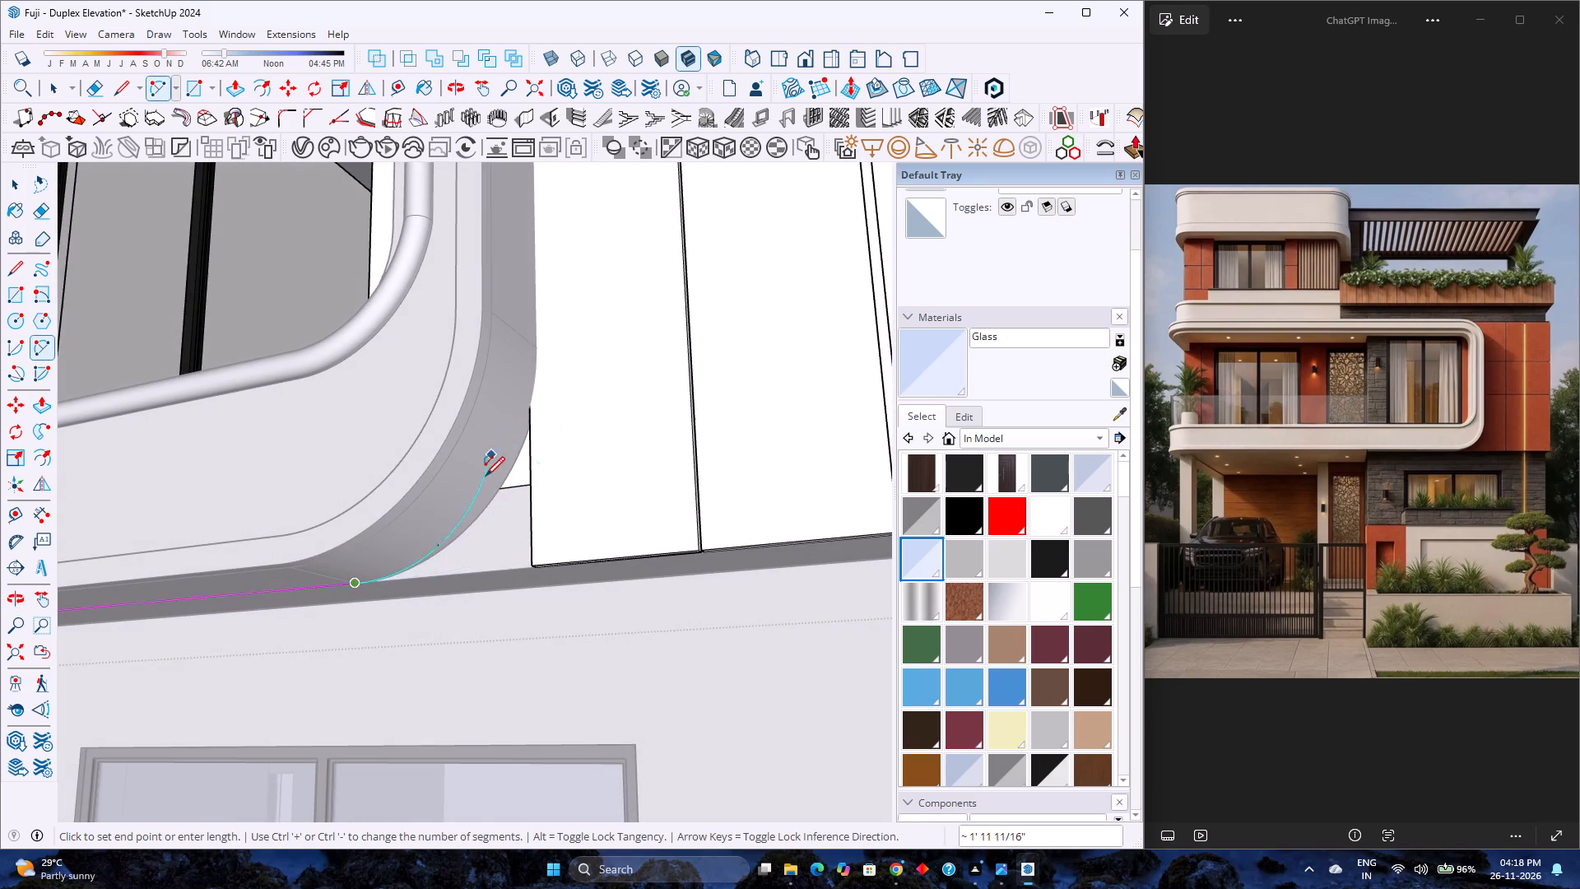
{"action": "scroll", "coordinate": [486, 479], "scroll_direction": "up", "scroll_amount": 6}
{"action": "middle_click_drag", "start_coordinate": [480, 504], "coordinate": [634, 328]}
{"action": "scroll", "coordinate": [569, 476], "scroll_direction": "up", "scroll_amount": 6}
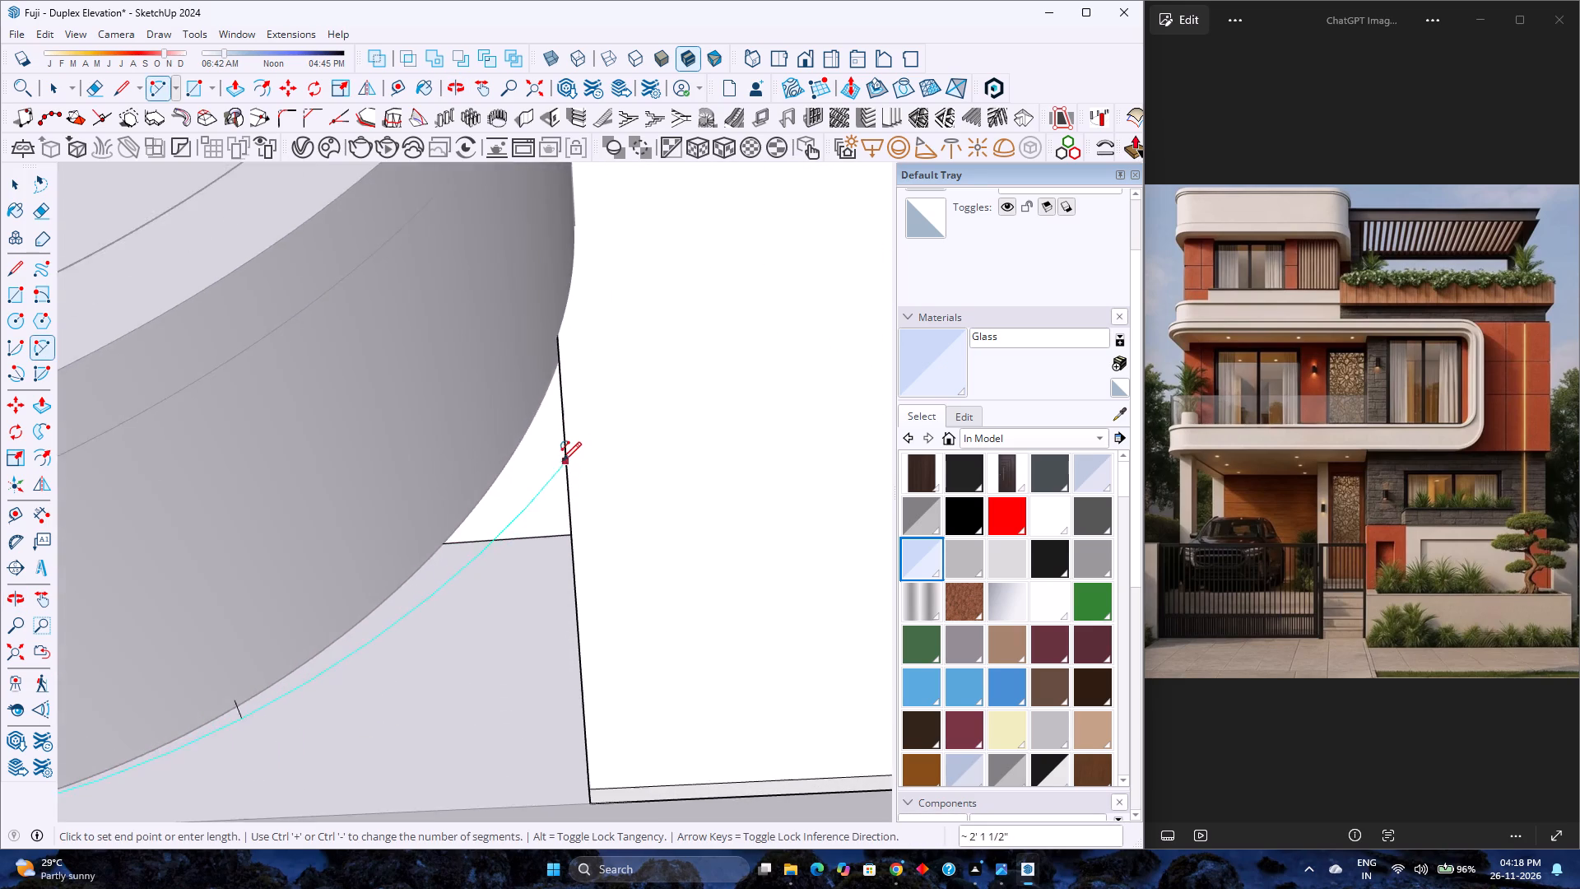
{"action": "scroll", "coordinate": [562, 461], "scroll_direction": "up", "scroll_amount": 2}
{"action": "middle_click_drag", "start_coordinate": [549, 458], "coordinate": [663, 319]}
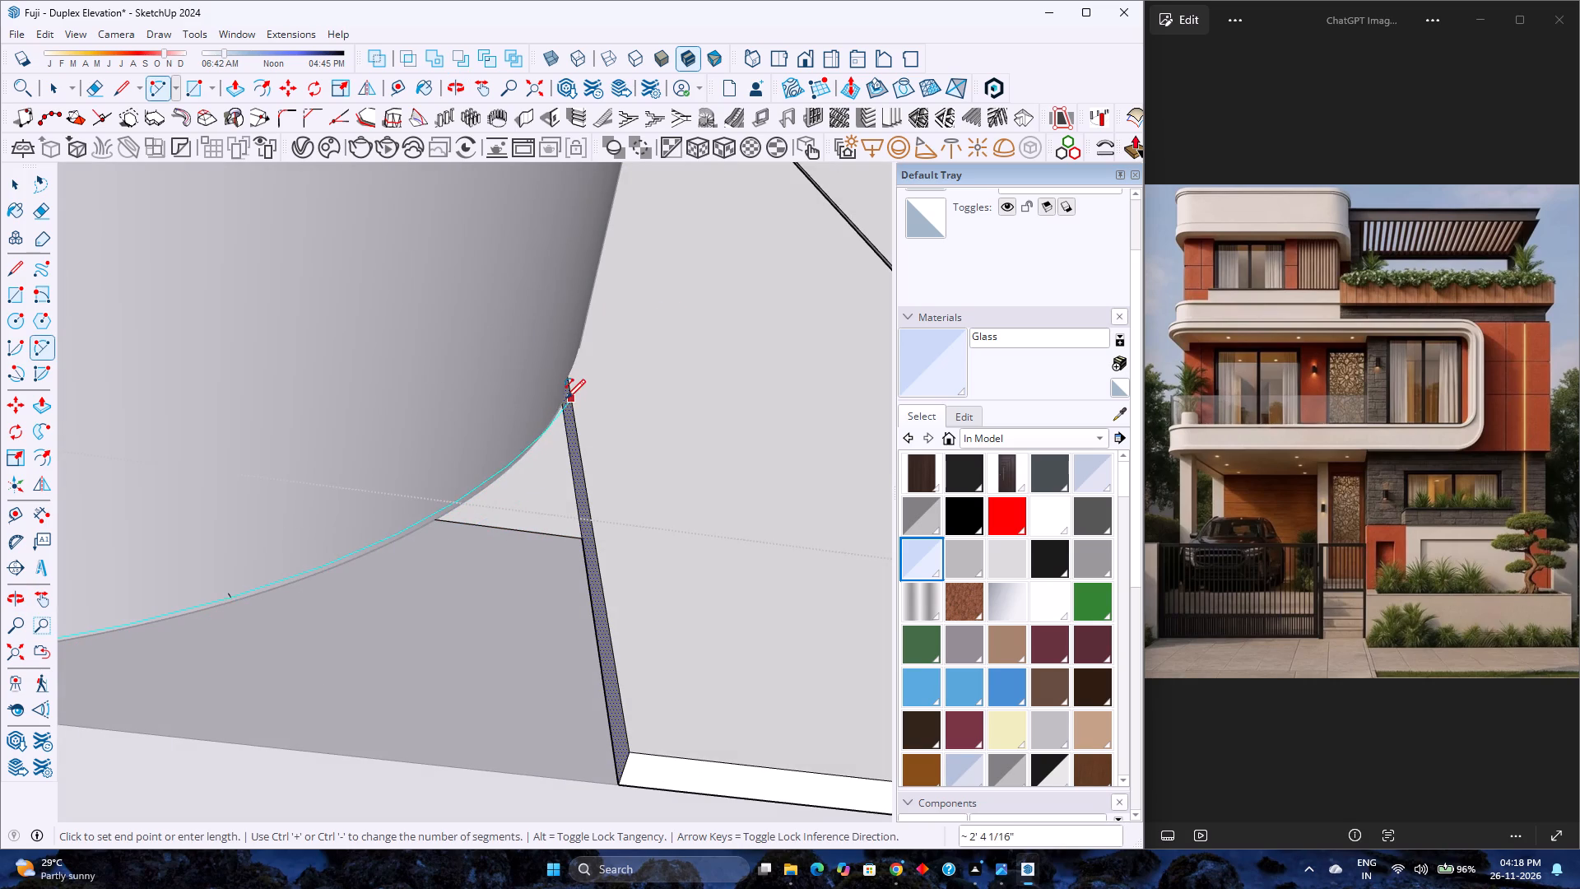
{"action": "scroll", "coordinate": [560, 409], "scroll_direction": "up", "scroll_amount": 6}
{"action": "middle_click_drag", "start_coordinate": [560, 409], "coordinate": [528, 436]}
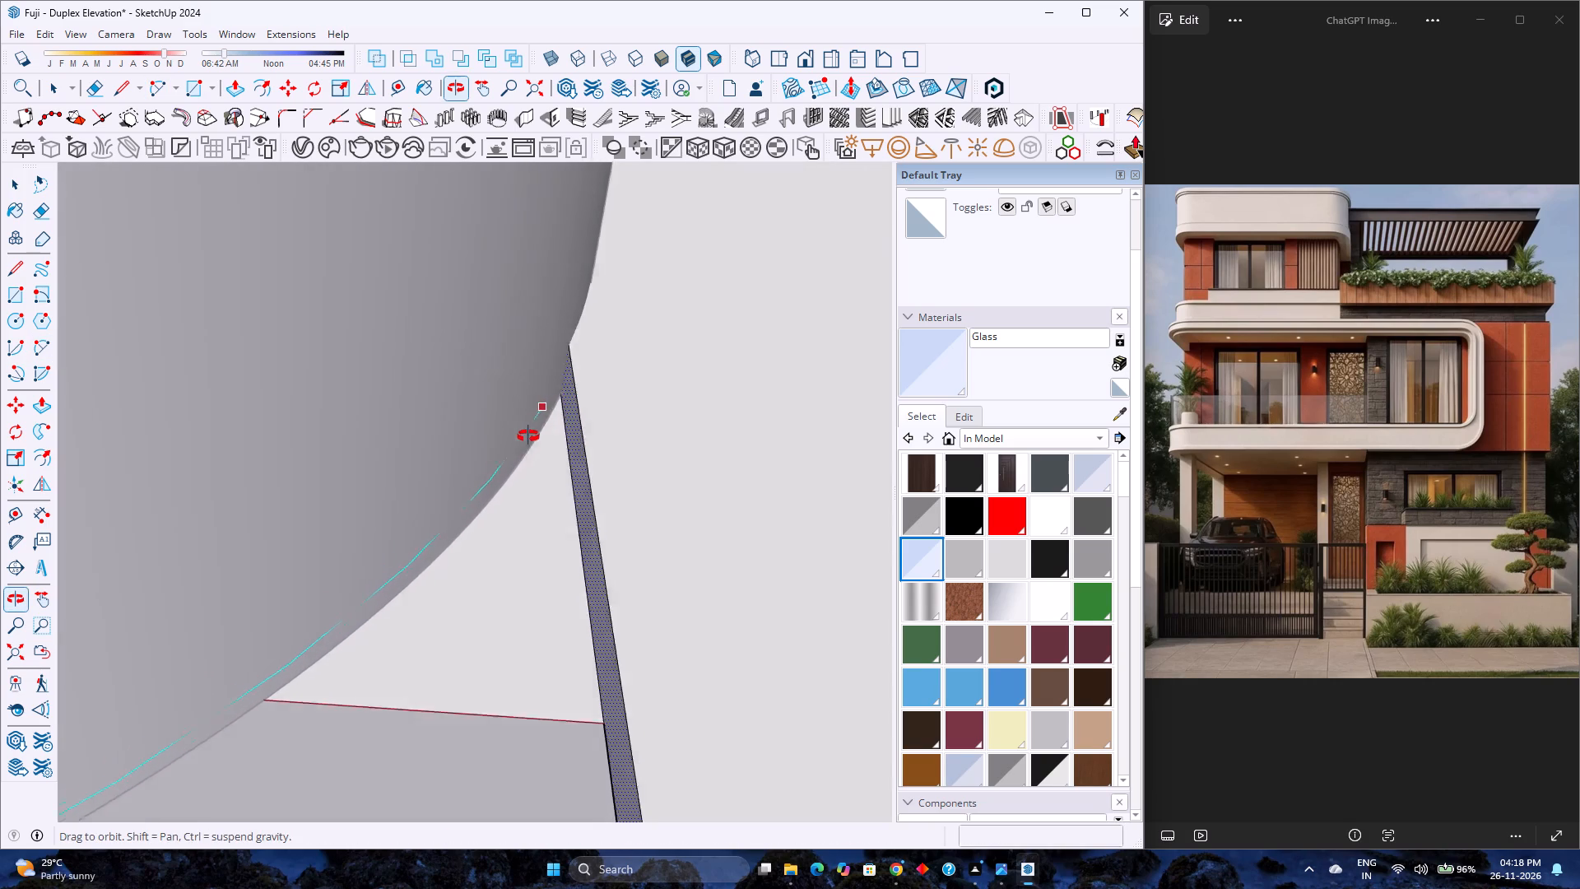
{"action": "middle_click_drag", "start_coordinate": [528, 436], "coordinate": [500, 464]}
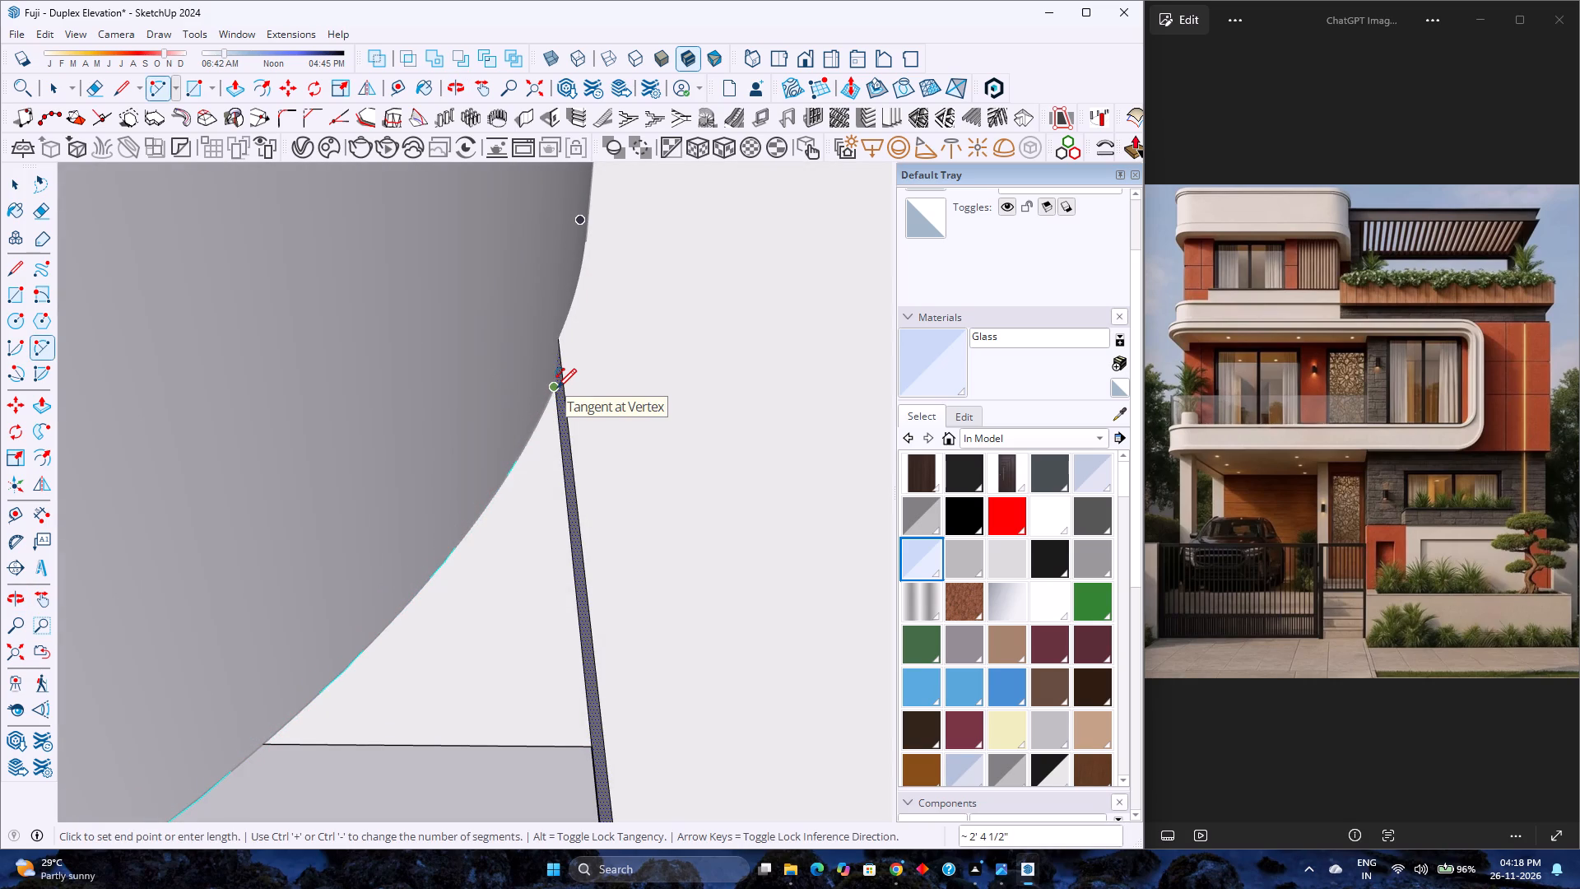
{"action": "double_click", "coordinate": [557, 388]}
{"action": "key", "text": "space"}
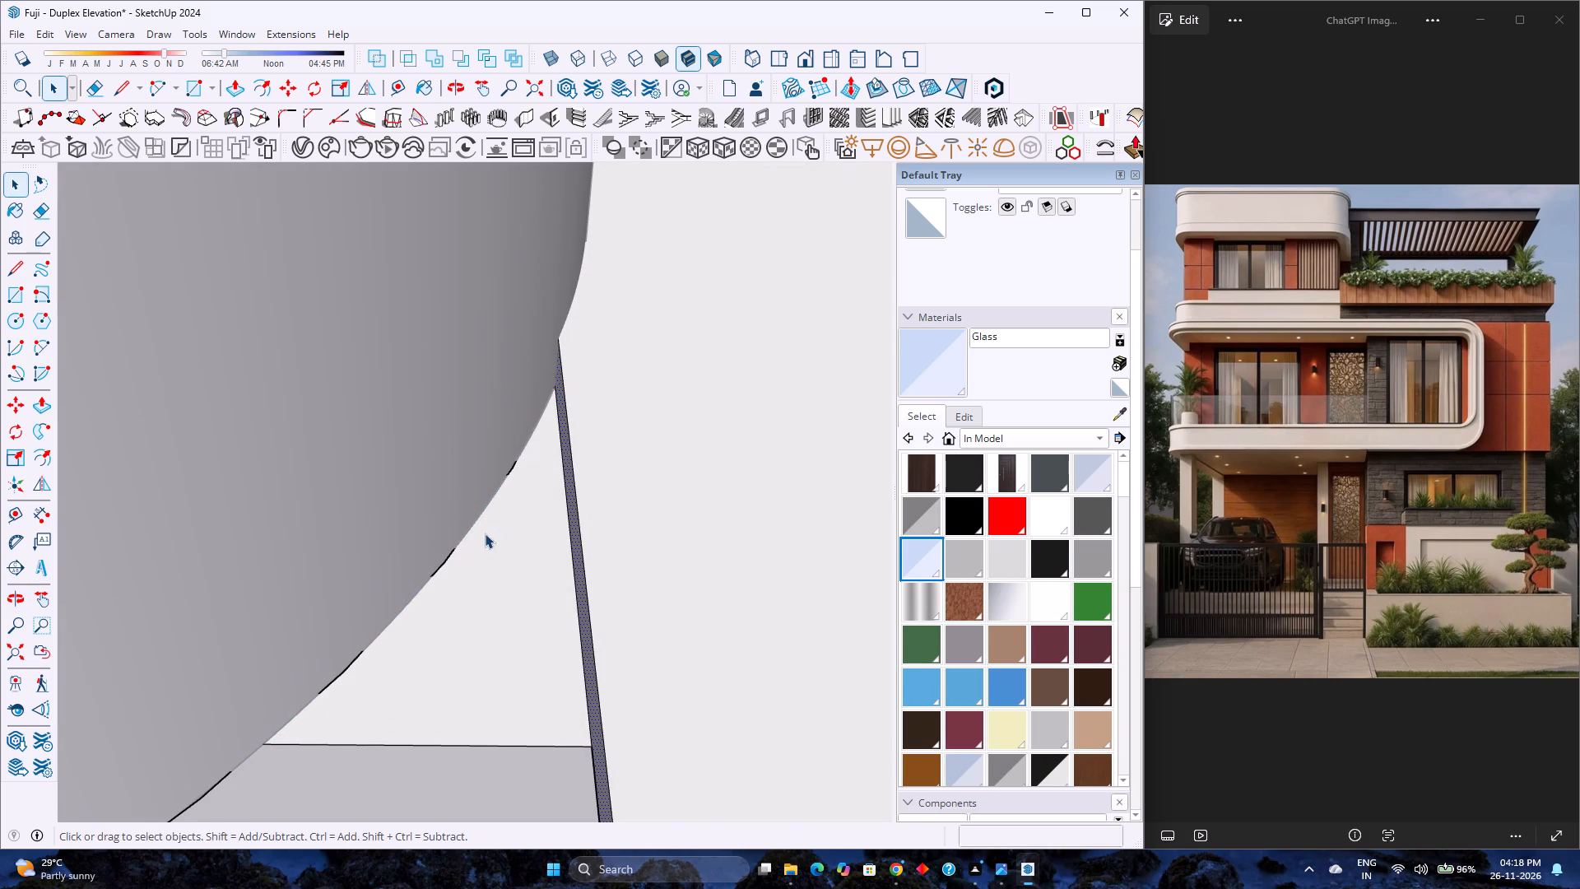
Set the short upper arc piece to 40 segments, trying 20 and 30 first.
{"action": "left_click", "coordinate": [444, 557]}
{"action": "scroll", "coordinate": [467, 553], "scroll_direction": "down", "scroll_amount": 11}
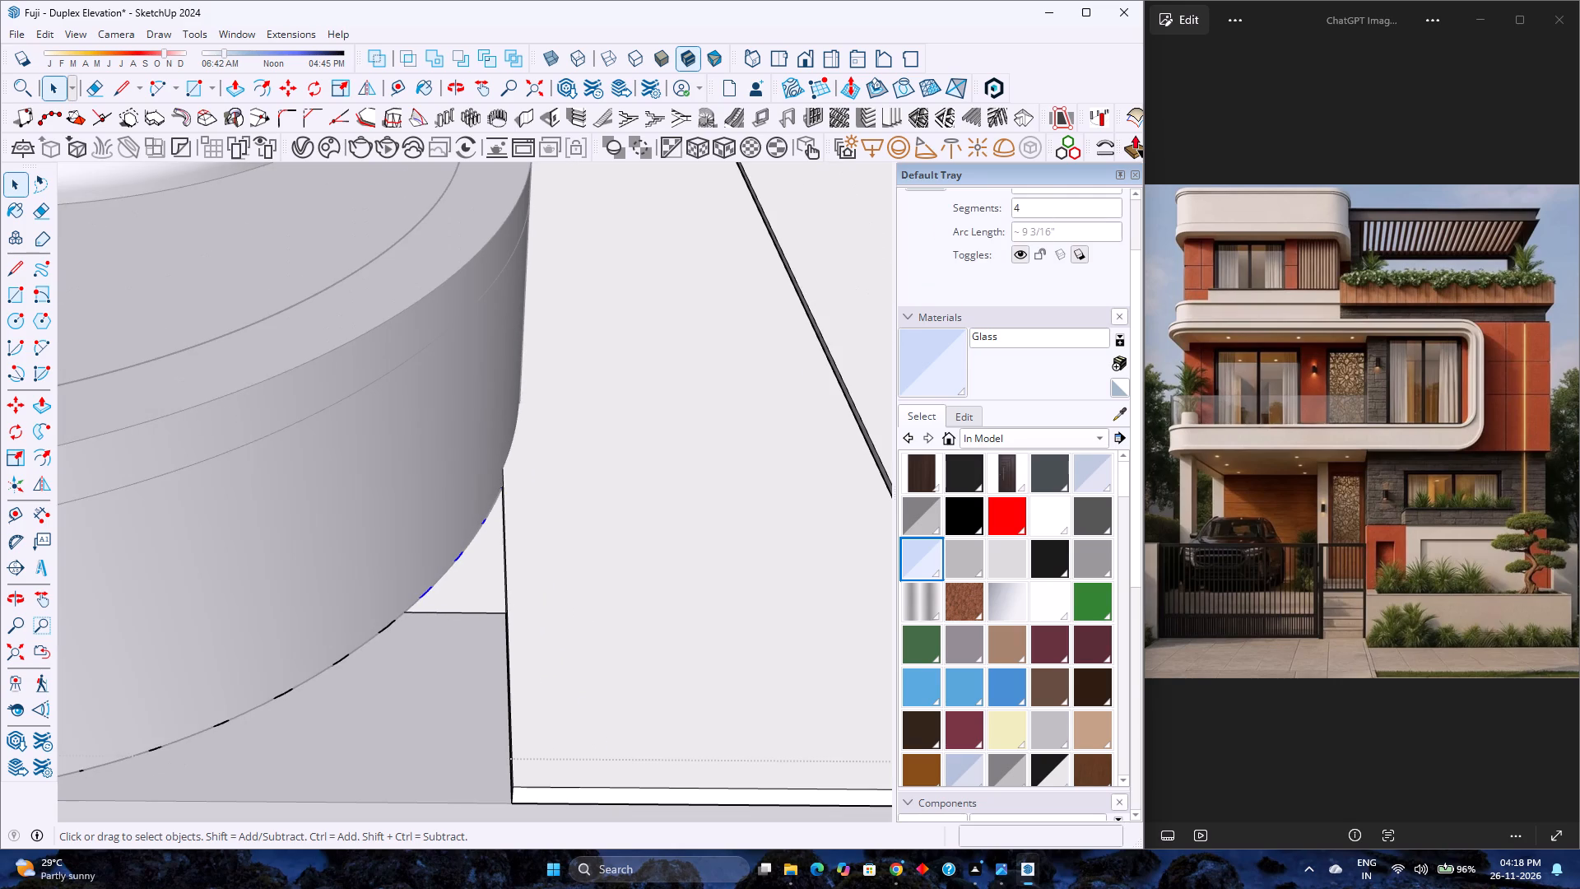
{"action": "scroll", "coordinate": [1073, 316], "scroll_direction": "up", "scroll_amount": 2}
{"action": "double_click", "coordinate": [1058, 300]}
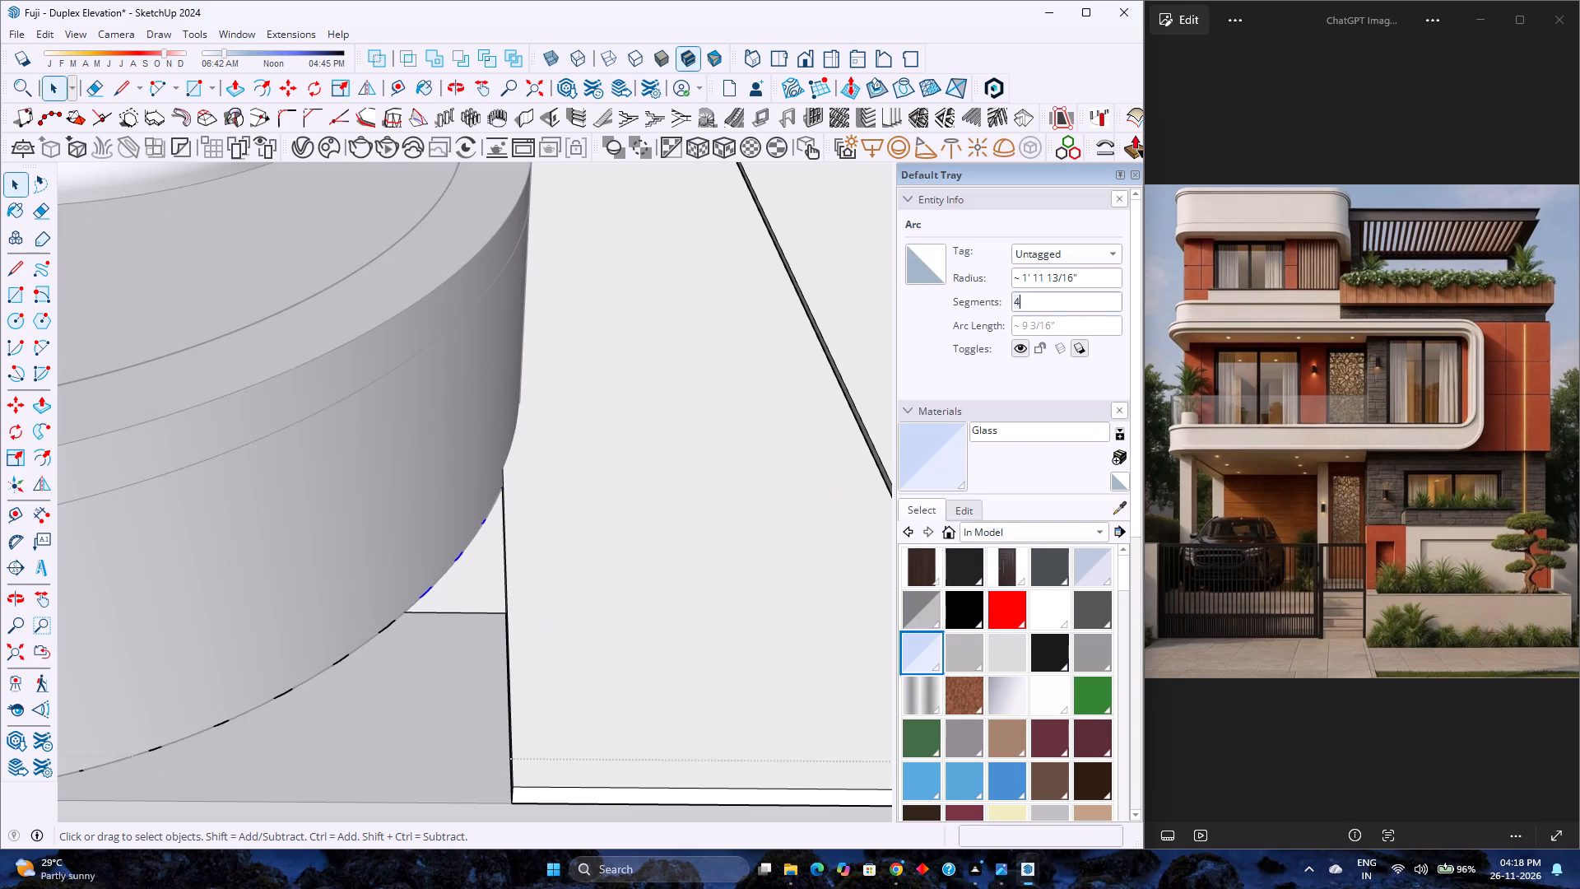
{"action": "type", "text": "20"}
{"action": "key", "text": "Return"}
{"action": "double_click", "coordinate": [1052, 301]}
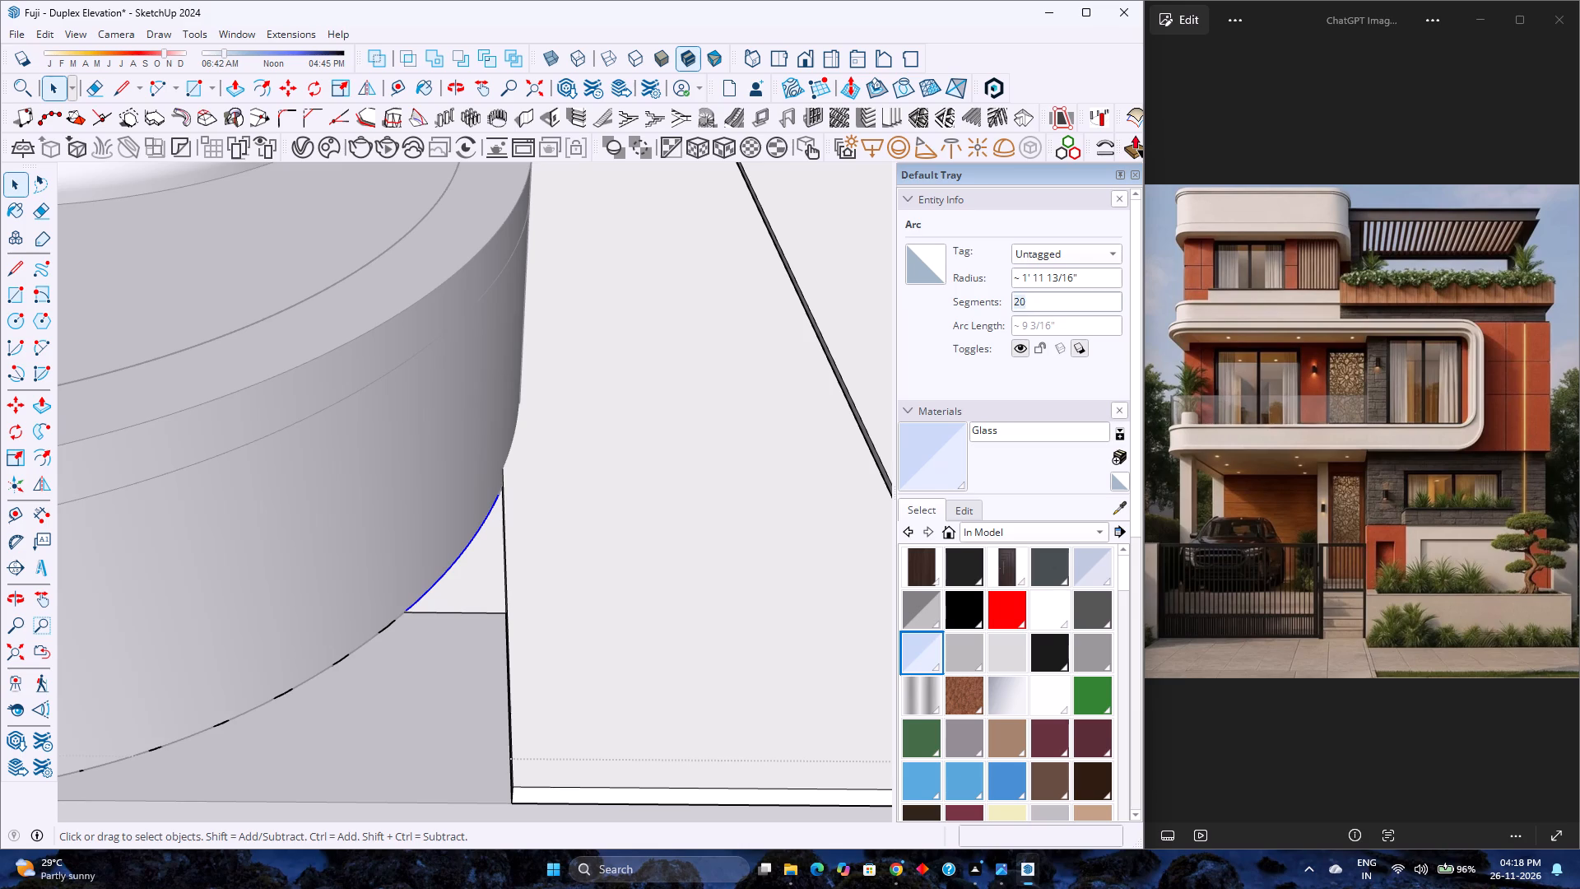
{"action": "key", "text": "3"}
{"action": "key", "text": "0"}
{"action": "key", "text": "Return"}
{"action": "double_click", "coordinate": [1043, 304]}
{"action": "type", "text": "40"}
{"action": "key", "text": "Return"}
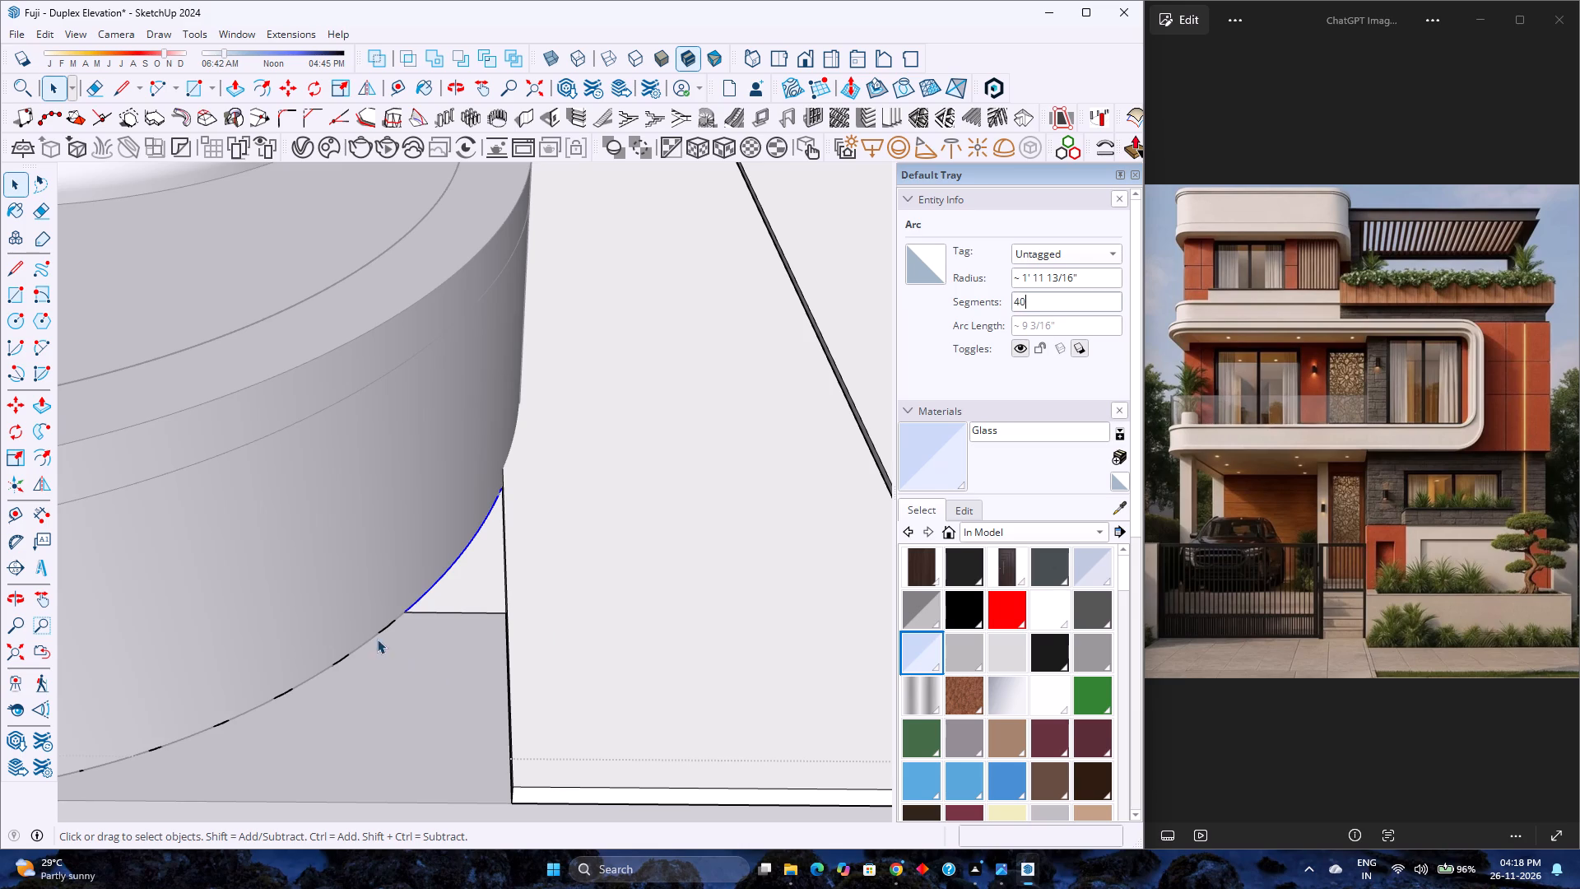
Set the longer lower arc piece under the frame corner to 60 segments.
{"action": "double_click", "coordinate": [386, 628]}
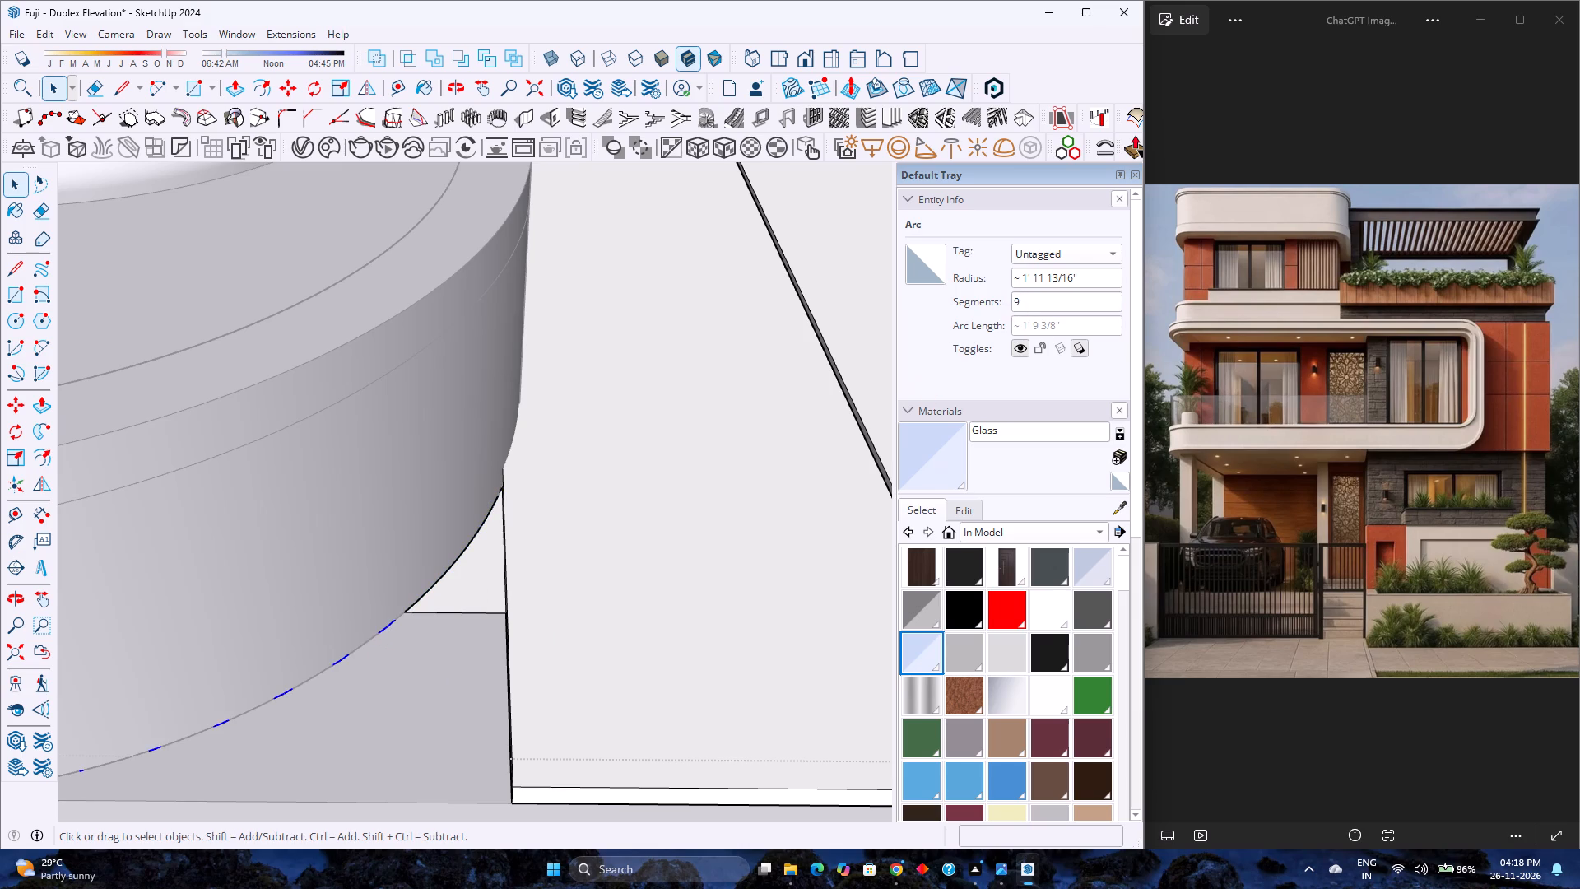
{"action": "double_click", "coordinate": [1028, 300]}
{"action": "key", "text": "6"}
{"action": "key", "text": "0"}
{"action": "key", "text": "Return"}
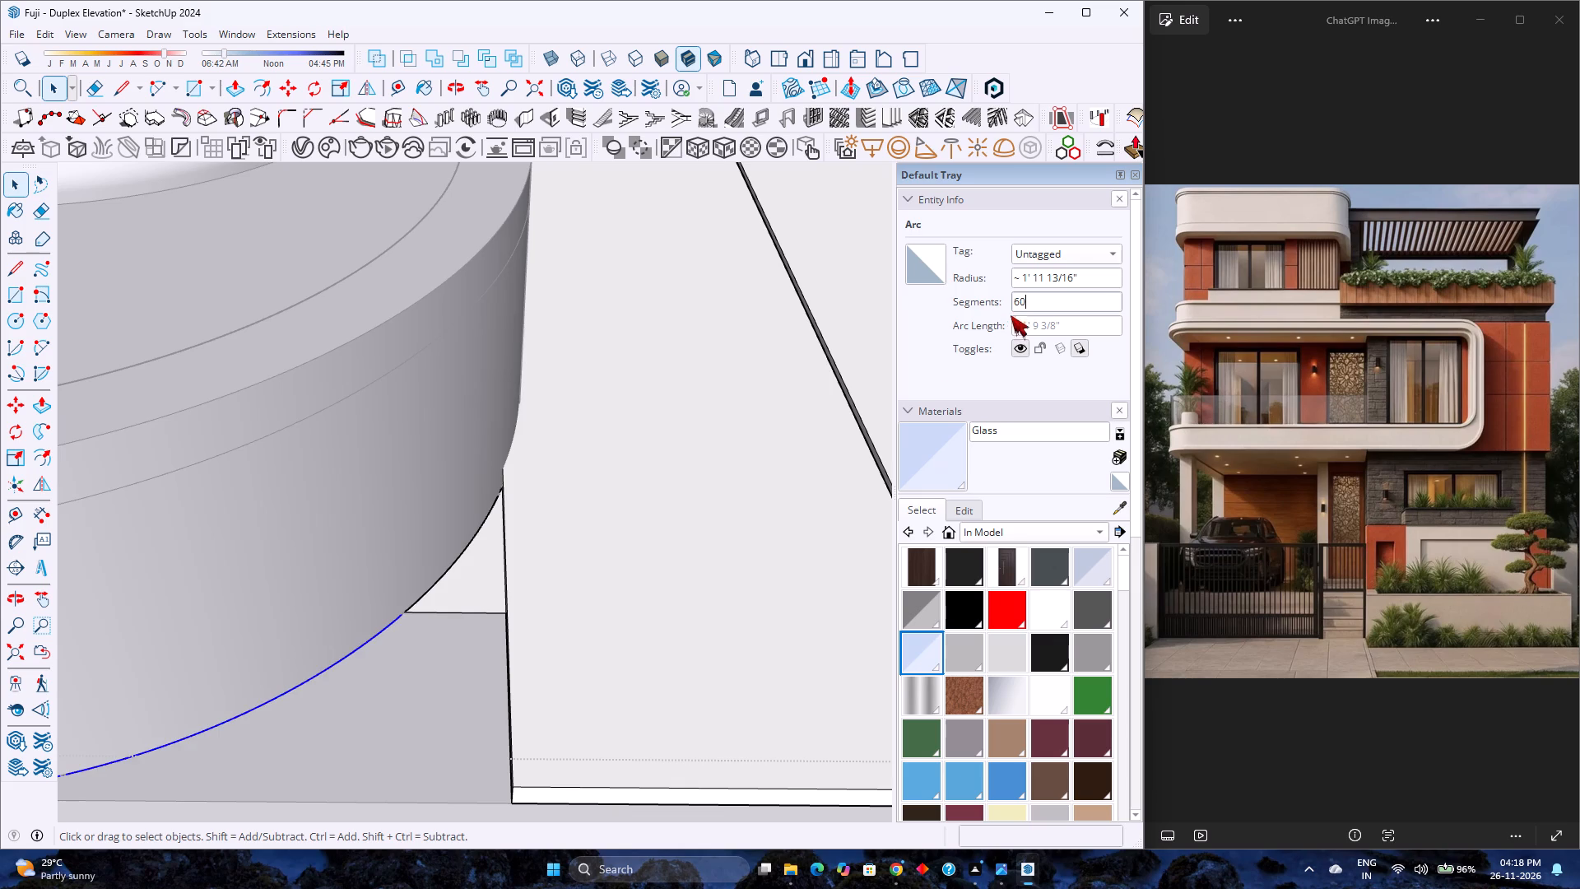
Draw a line about 1' 10 13/16" long along the wall's bottom edge from the arc's lower end to the cladding panel's corner.
{"action": "scroll", "coordinate": [495, 634], "scroll_direction": "down", "scroll_amount": 8}
{"action": "key", "text": "l"}
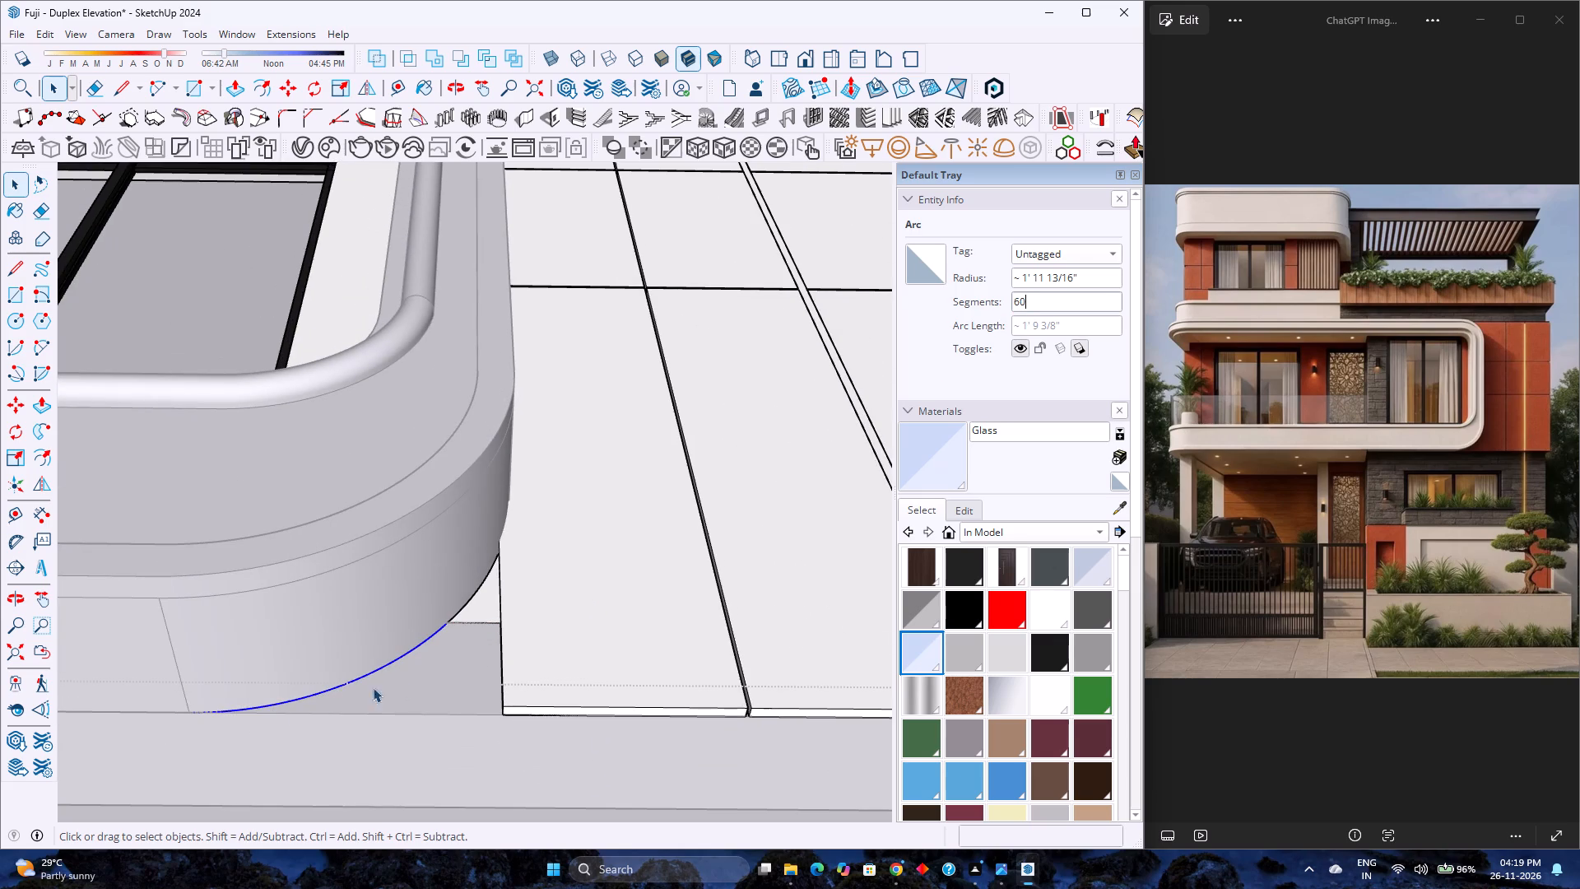
{"action": "left_click", "coordinate": [312, 702]}
{"action": "key", "text": "l"}
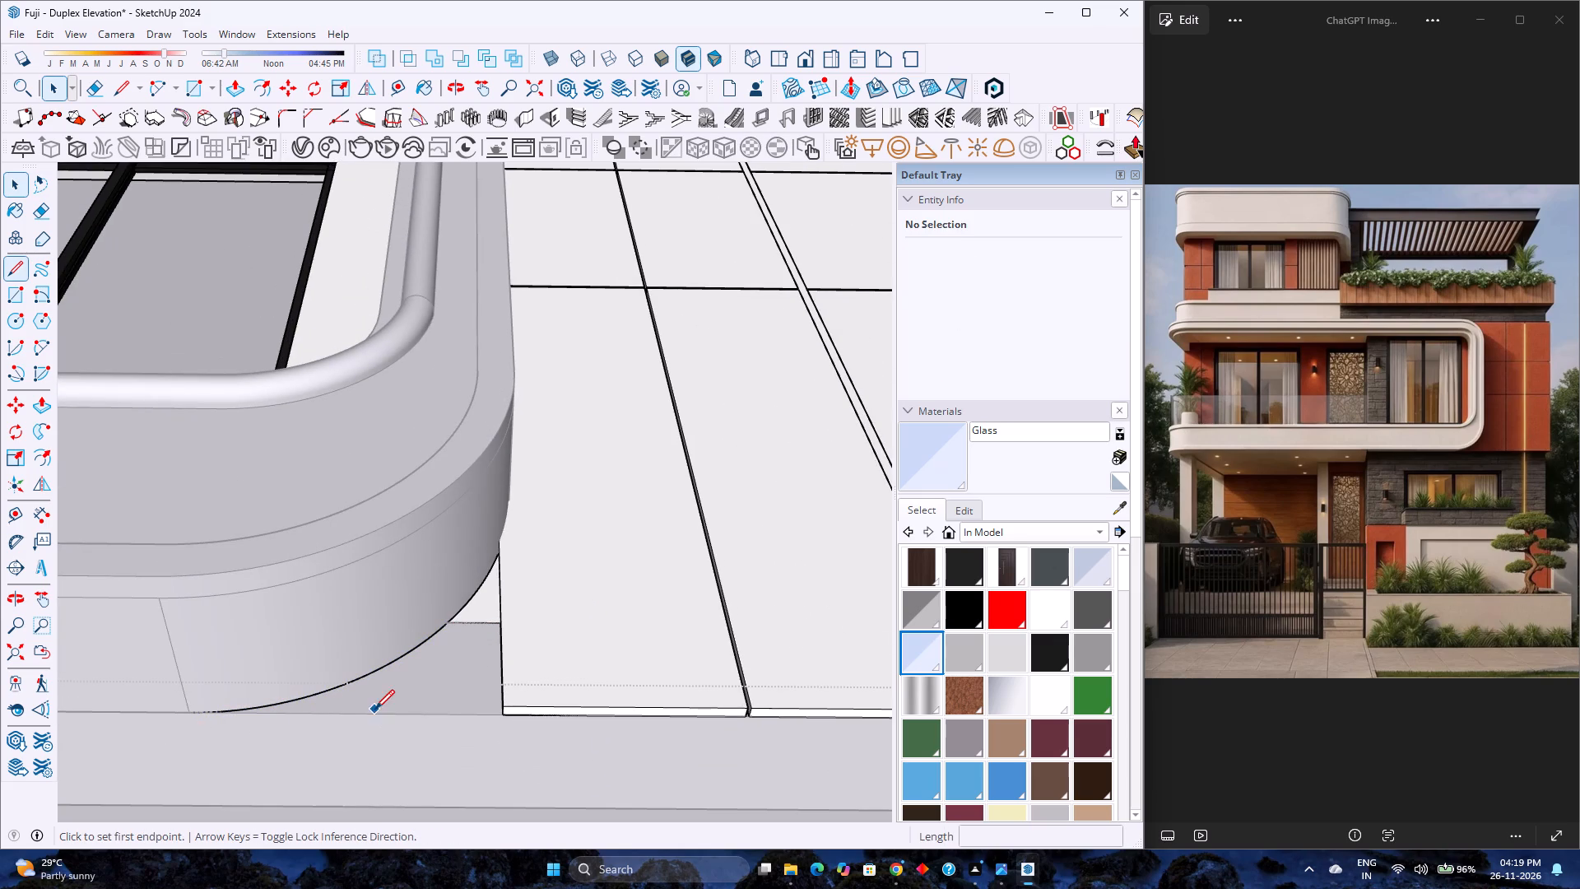
{"action": "left_click", "coordinate": [193, 714]}
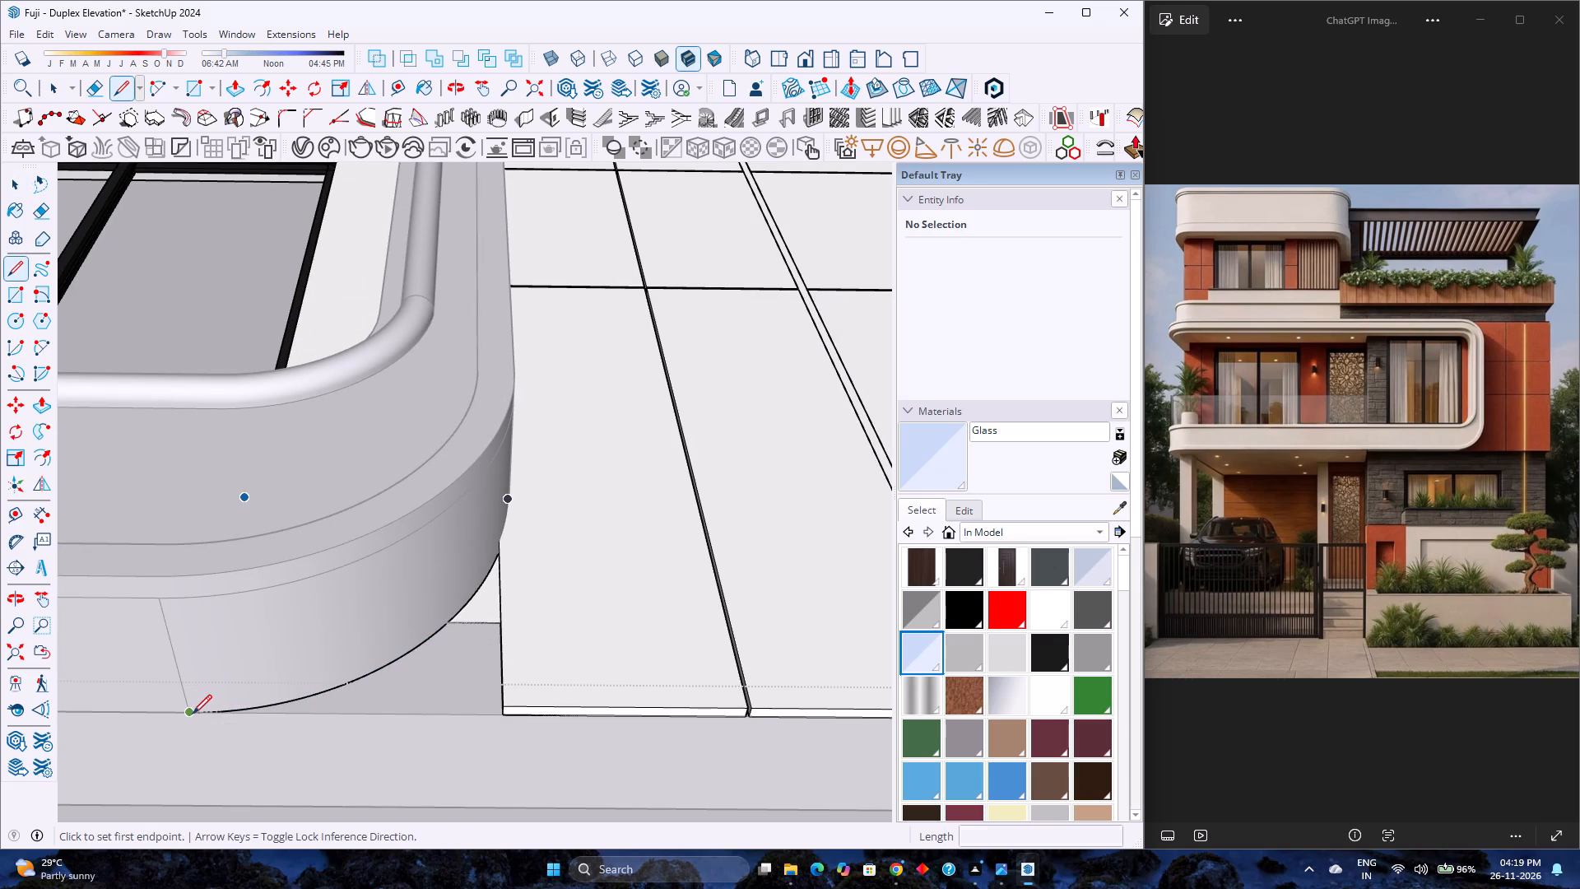
{"action": "scroll", "coordinate": [513, 713], "scroll_direction": "up", "scroll_amount": 2}
{"action": "left_click", "coordinate": [503, 714]}
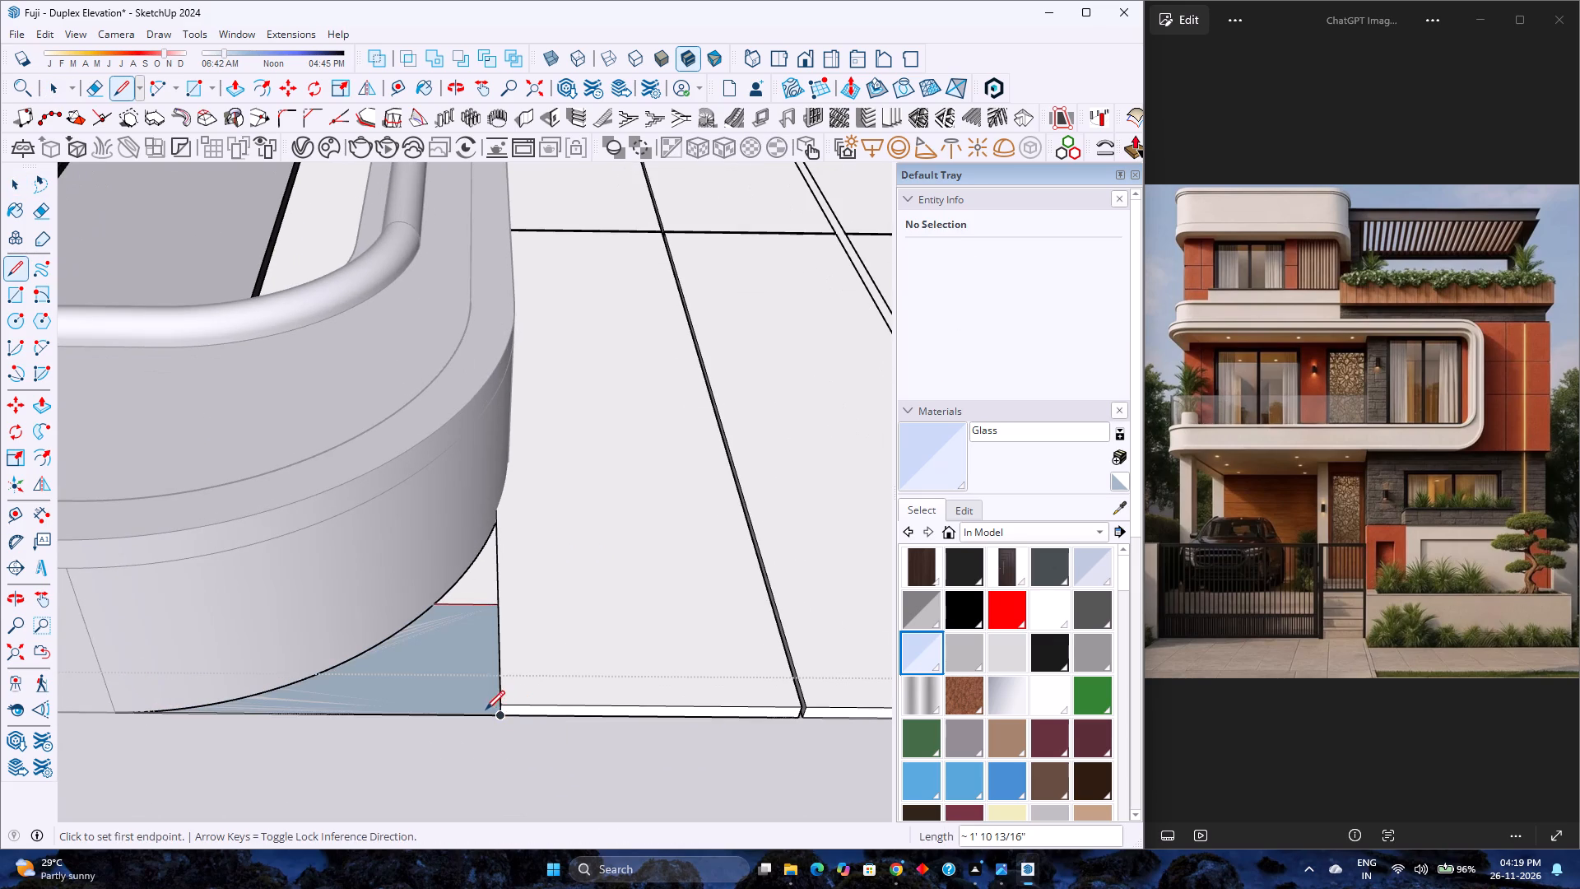
Pull the recessed wall face between the lower arc and the cladding panel out 1".
{"action": "key", "text": "space"}
{"action": "left_click", "coordinate": [449, 691]}
{"action": "middle_click_drag", "start_coordinate": [468, 661], "coordinate": [443, 757]}
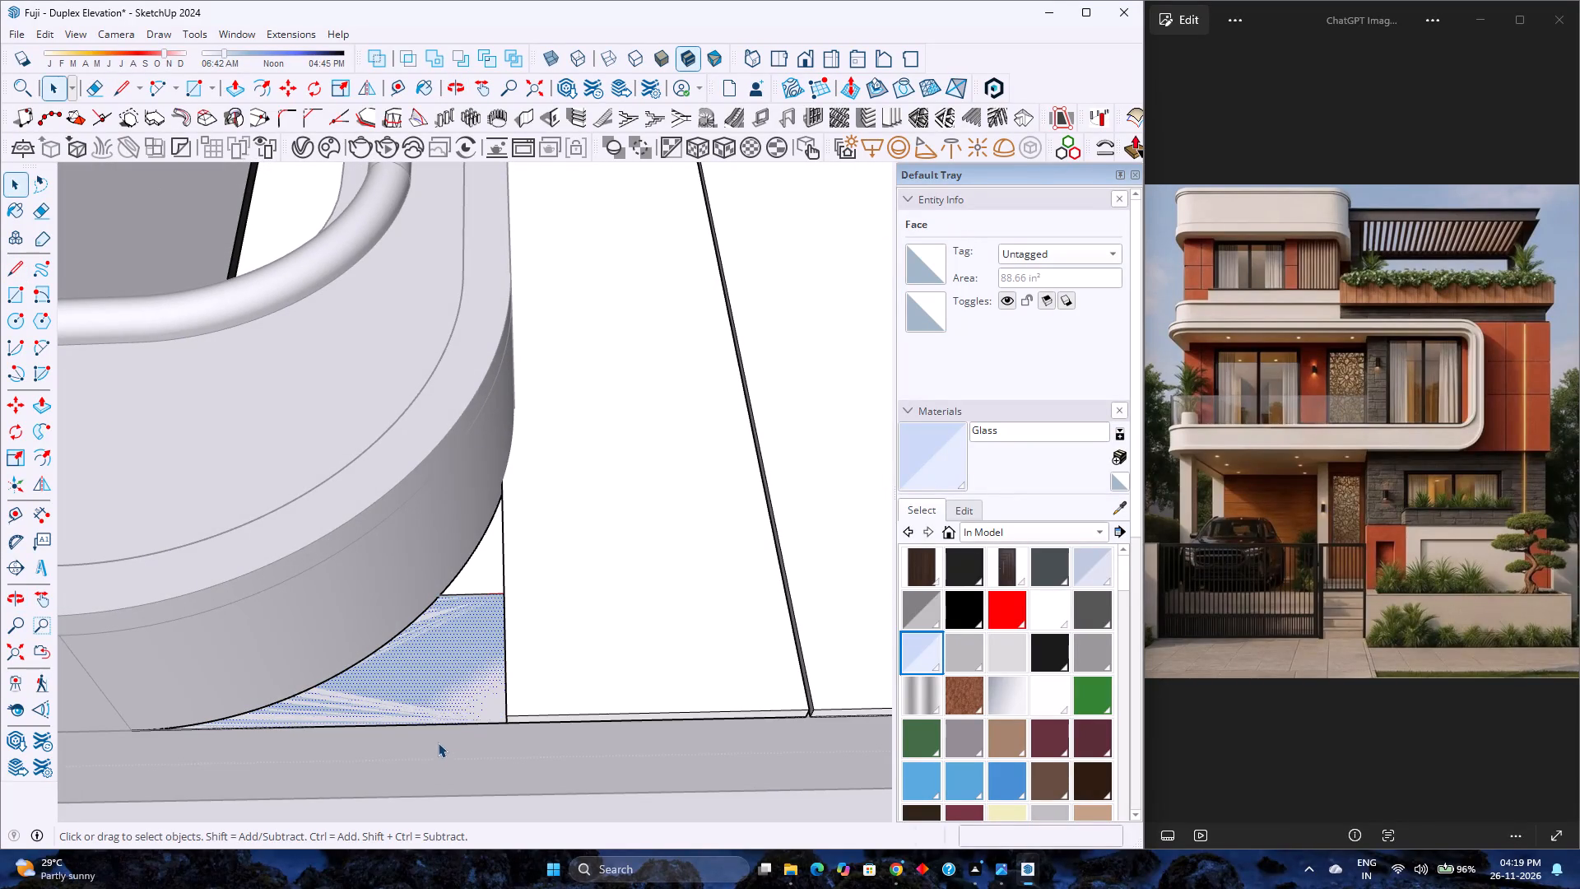
{"action": "key", "text": "p"}
{"action": "left_click", "coordinate": [454, 705]}
{"action": "left_click", "coordinate": [525, 675]}
Pull the small triangular face above it, beside the upper arc, out 1", undoing the first attempt.
{"action": "scroll", "coordinate": [488, 570], "scroll_direction": "up", "scroll_amount": 2}
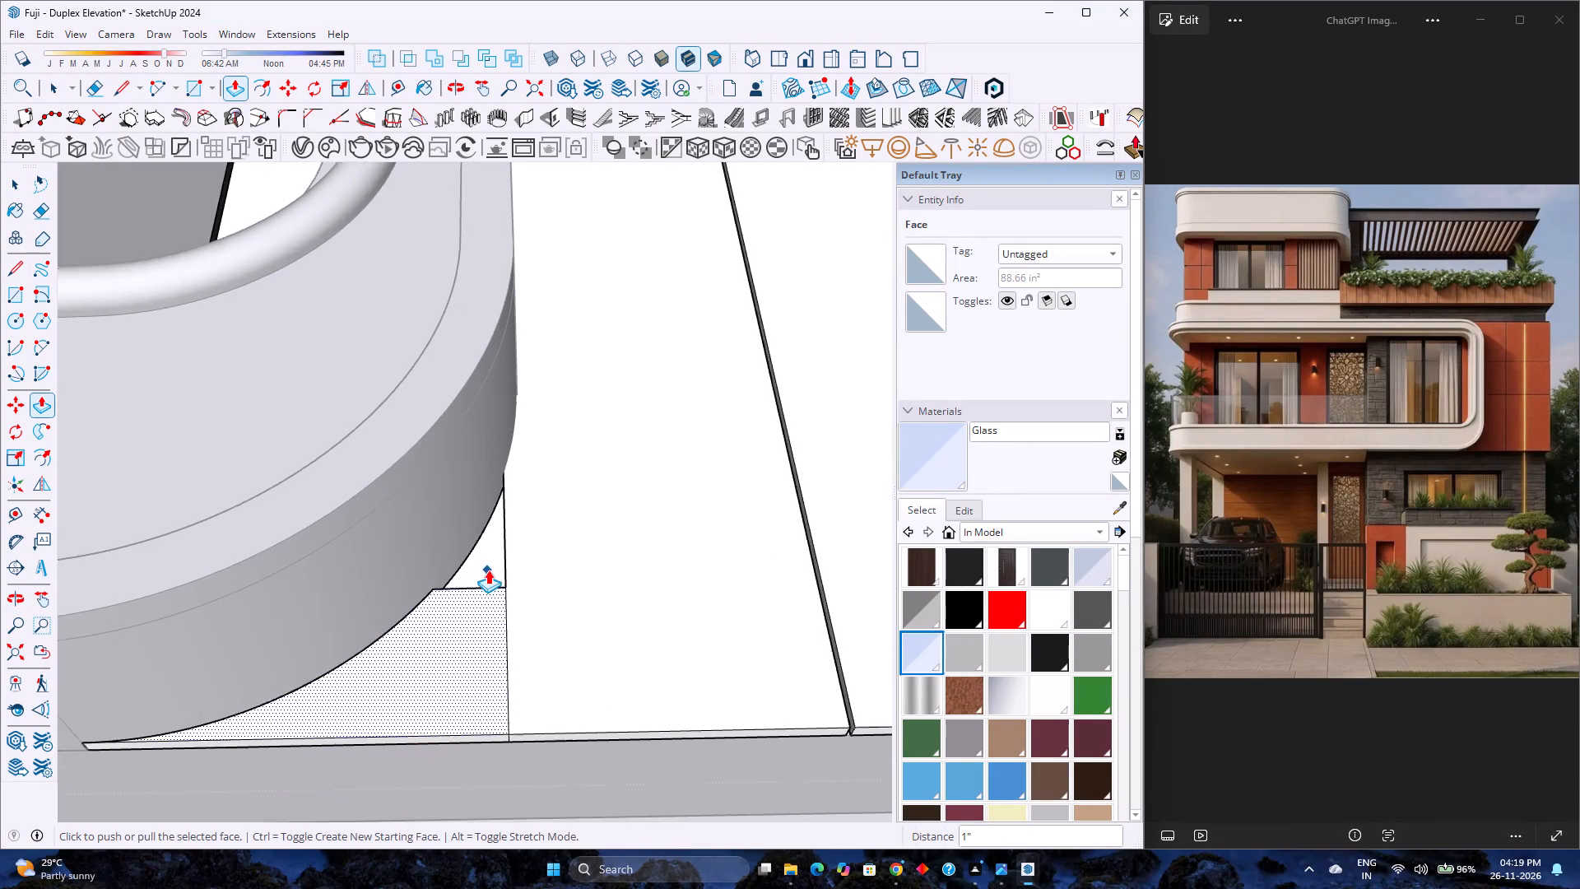
{"action": "scroll", "coordinate": [488, 570], "scroll_direction": "up", "scroll_amount": 1}
{"action": "key", "text": "Escape"}
{"action": "double_click", "coordinate": [489, 571]}
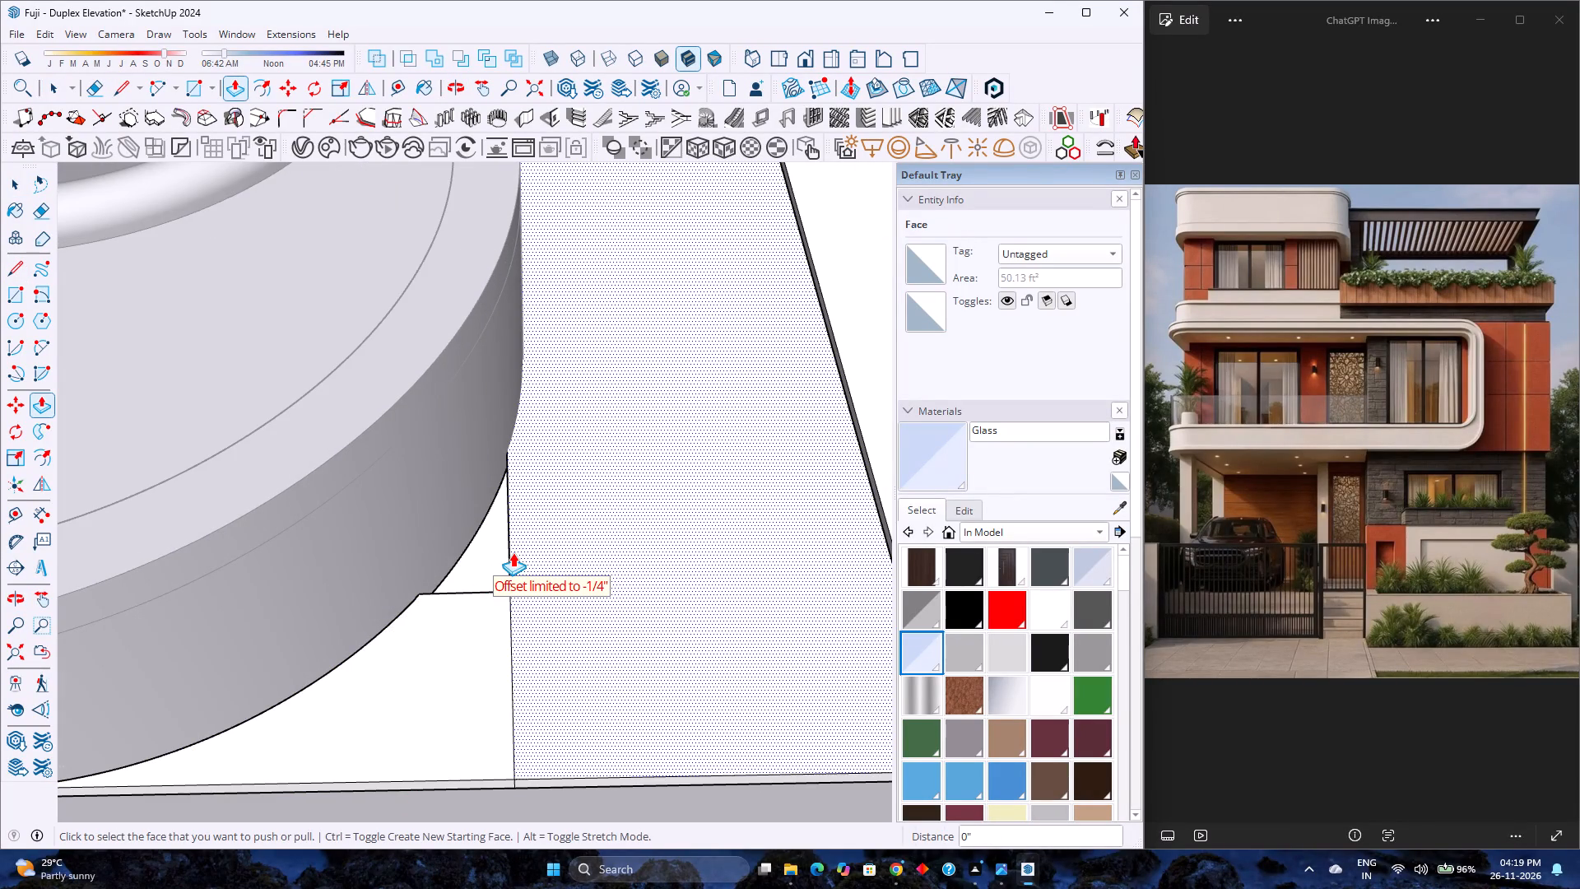
{"action": "key", "text": "ctrl+z"}
{"action": "left_click", "coordinate": [489, 570]}
{"action": "left_click", "coordinate": [532, 534]}
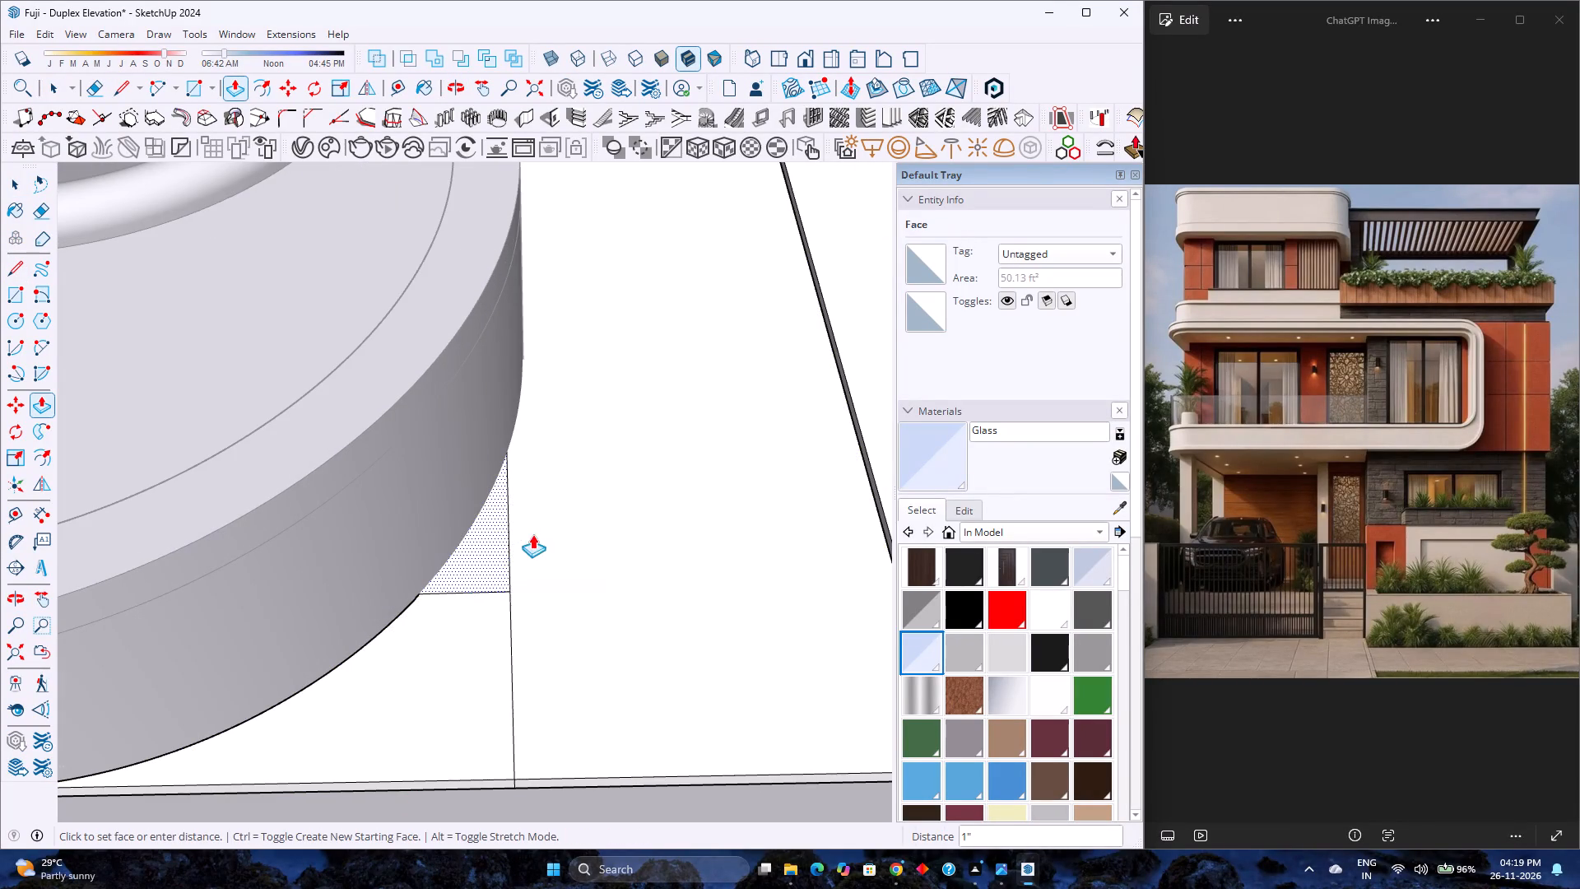
Erase the seam edges between the two corner infill faces and the adjoining cladding panel.
{"action": "scroll", "coordinate": [486, 602], "scroll_direction": "up", "scroll_amount": 3}
{"action": "key", "text": "e"}
{"action": "left_click_drag", "start_coordinate": [488, 591], "coordinate": [490, 581]}
{"action": "left_click_drag", "start_coordinate": [504, 562], "coordinate": [521, 552]}
{"action": "left_click_drag", "start_coordinate": [519, 662], "coordinate": [529, 651]}
Erase the leftover short edge across the cladding's bottom strip below the rounded corner.
{"action": "scroll", "coordinate": [524, 600], "scroll_direction": "down", "scroll_amount": 10}
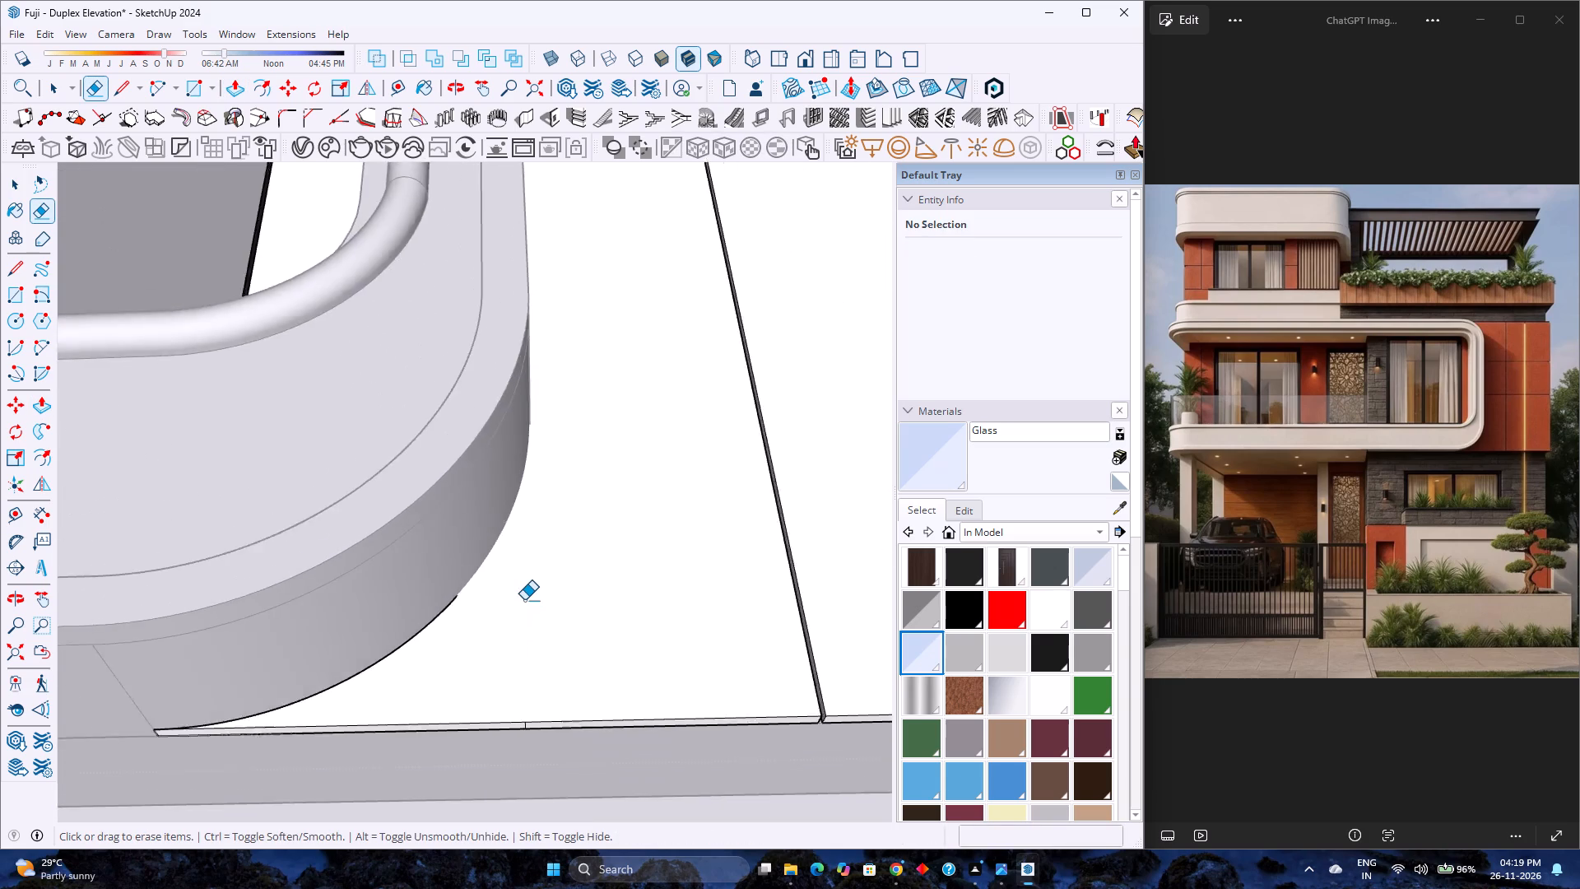
{"action": "scroll", "coordinate": [524, 600], "scroll_direction": "down", "scroll_amount": 9}
{"action": "middle_click_drag", "start_coordinate": [509, 634], "coordinate": [499, 687]}
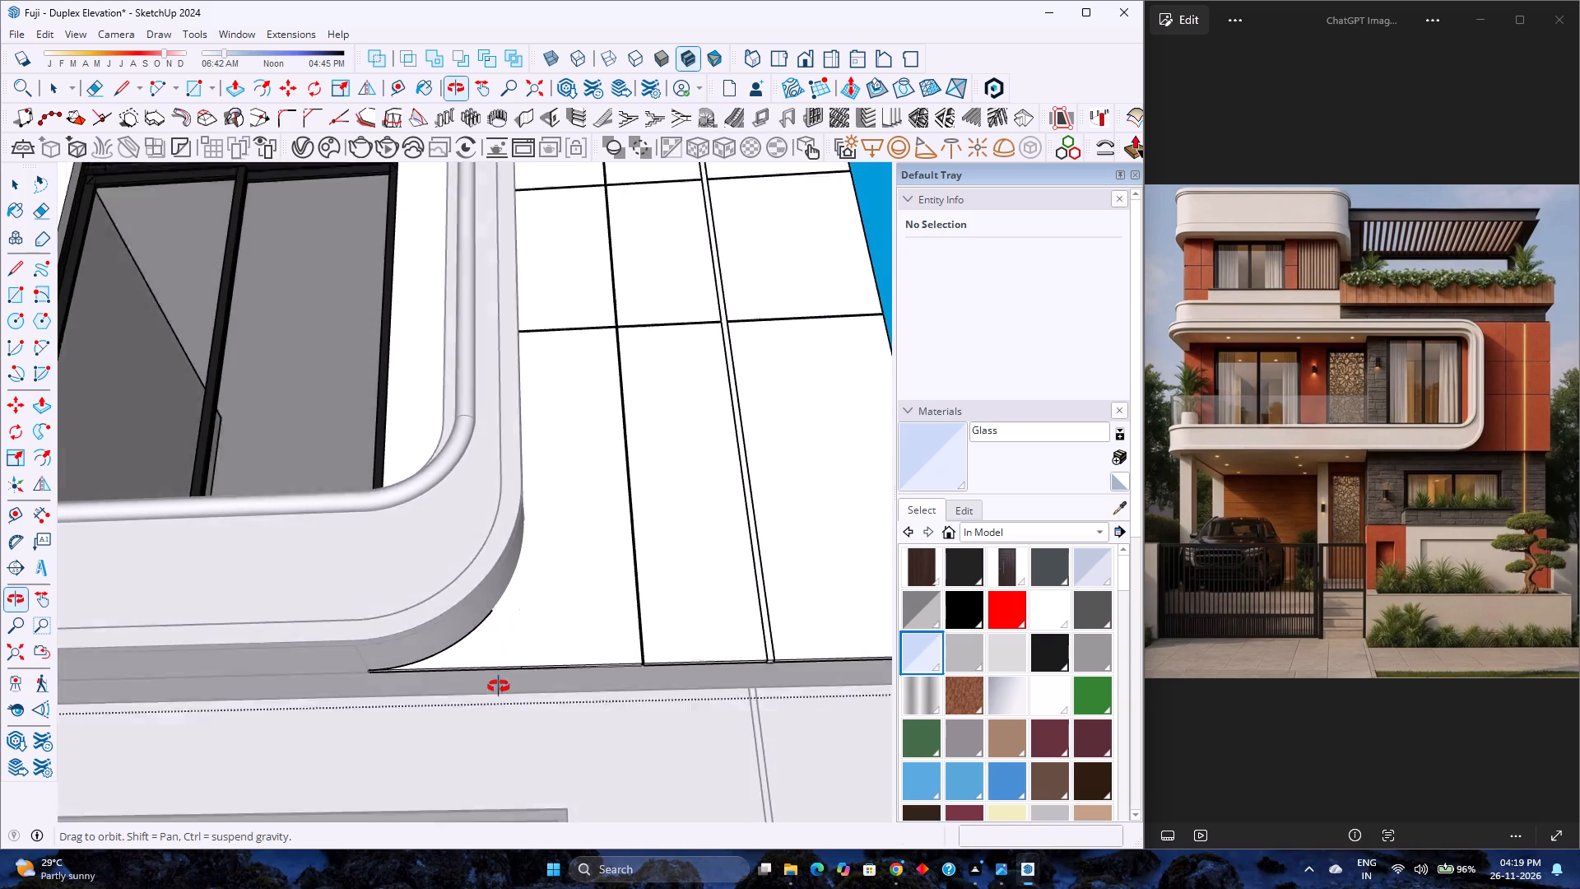
{"action": "middle_click_drag", "start_coordinate": [499, 687], "coordinate": [532, 603]}
{"action": "scroll", "coordinate": [519, 681], "scroll_direction": "up", "scroll_amount": 16}
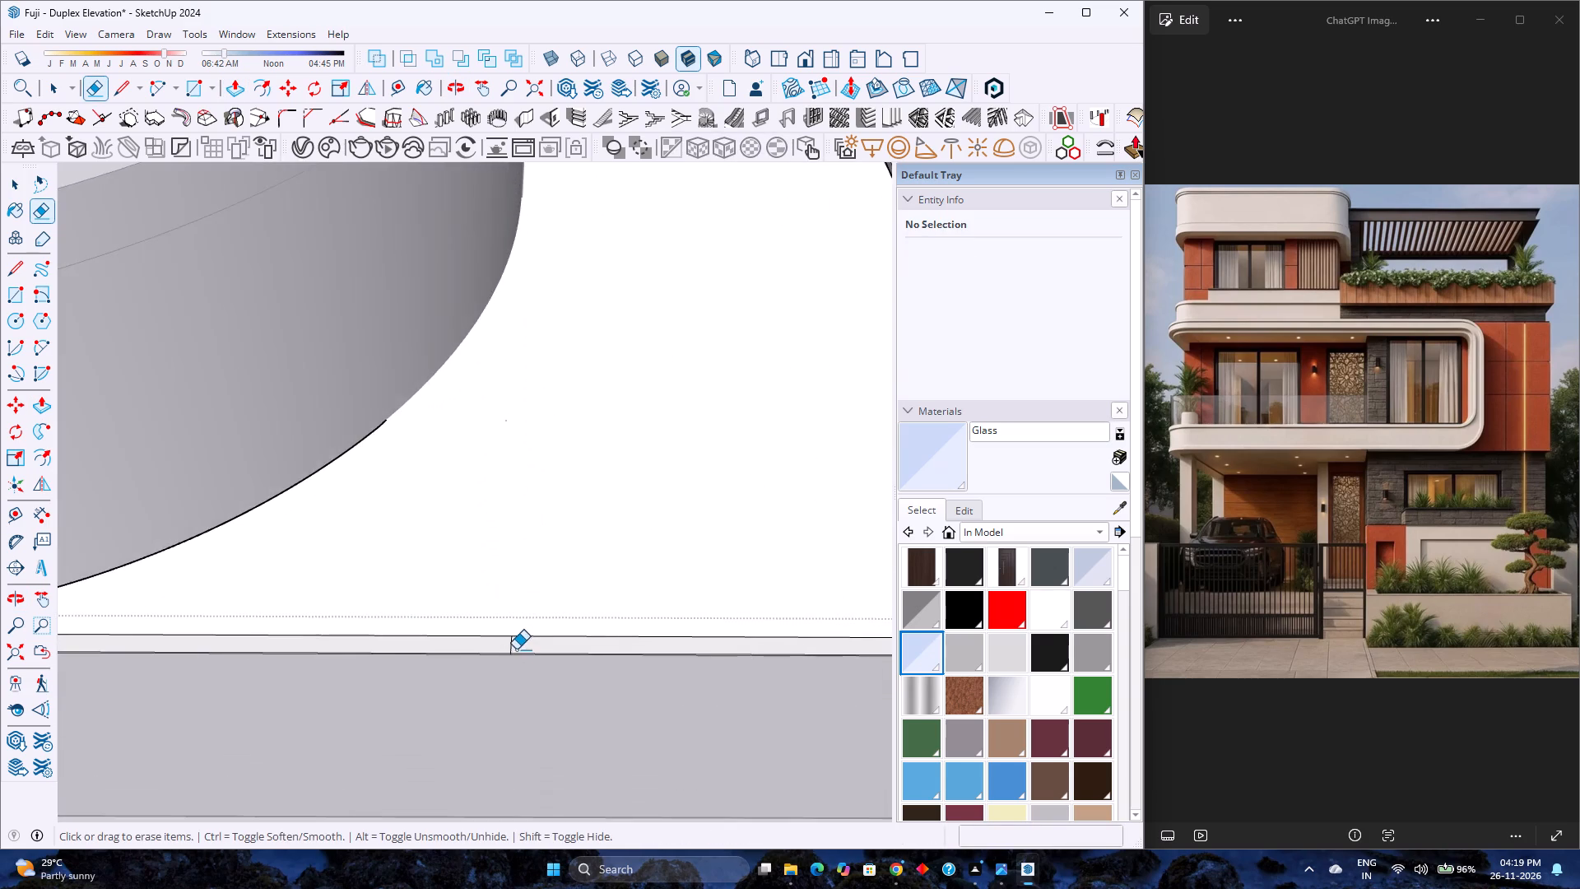
{"action": "scroll", "coordinate": [517, 648], "scroll_direction": "up", "scroll_amount": 3}
{"action": "left_click", "coordinate": [513, 646]}
{"action": "scroll", "coordinate": [509, 640], "scroll_direction": "down", "scroll_amount": 9}
{"action": "key", "text": "space"}
{"action": "scroll", "coordinate": [509, 640], "scroll_direction": "down", "scroll_amount": 2}
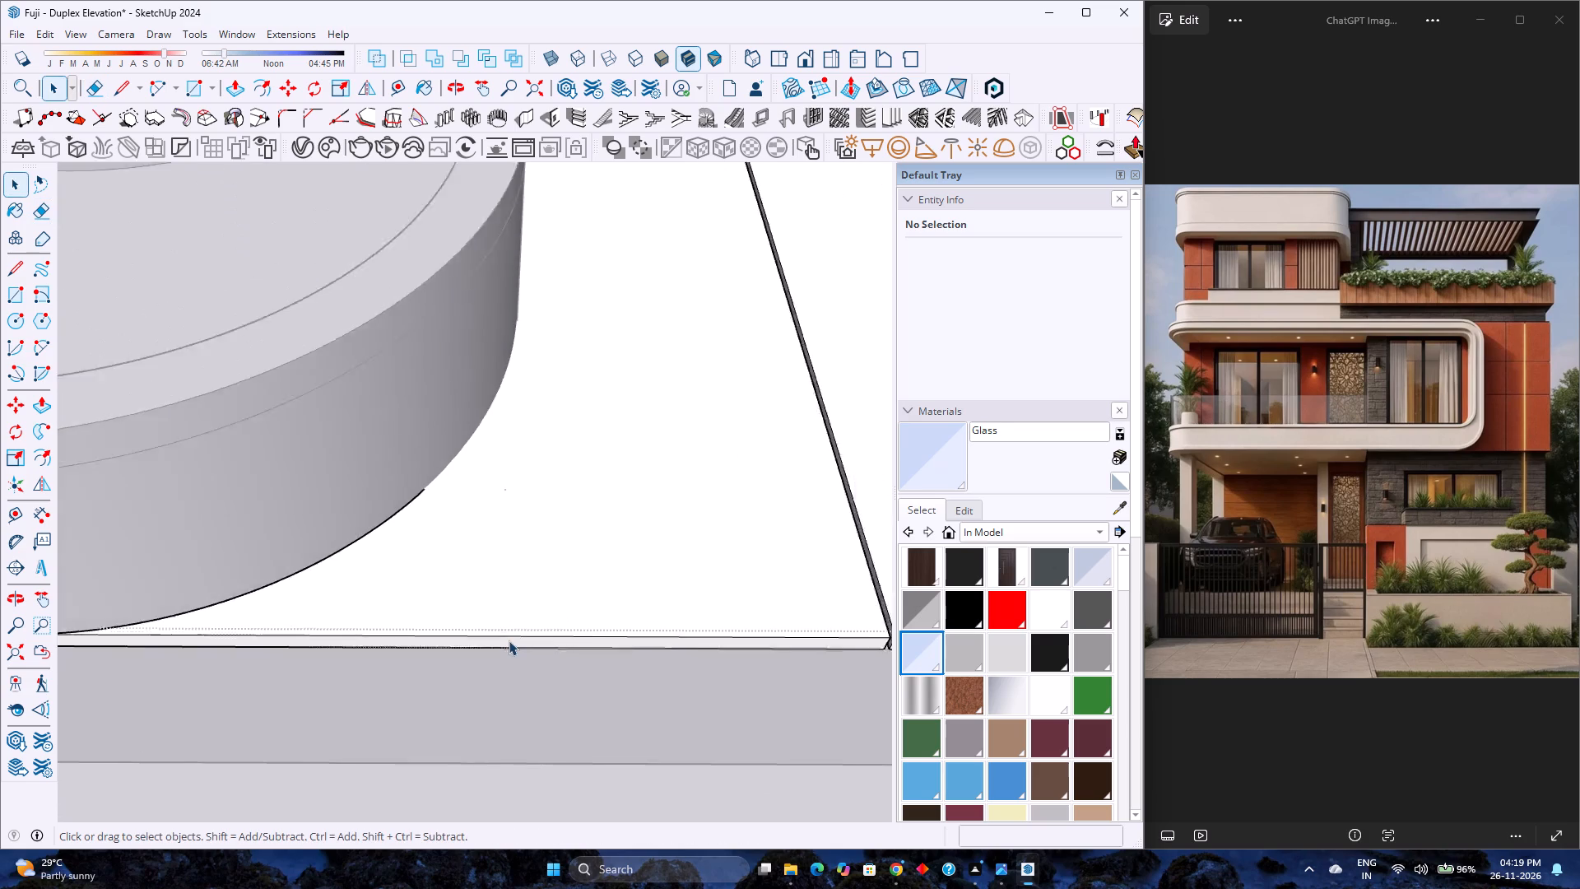
{"action": "scroll", "coordinate": [509, 640], "scroll_direction": "down", "scroll_amount": 7}
Close the wall group and turn on the display of back edges.
{"action": "key", "text": "Escape"}
{"action": "key", "text": "k"}
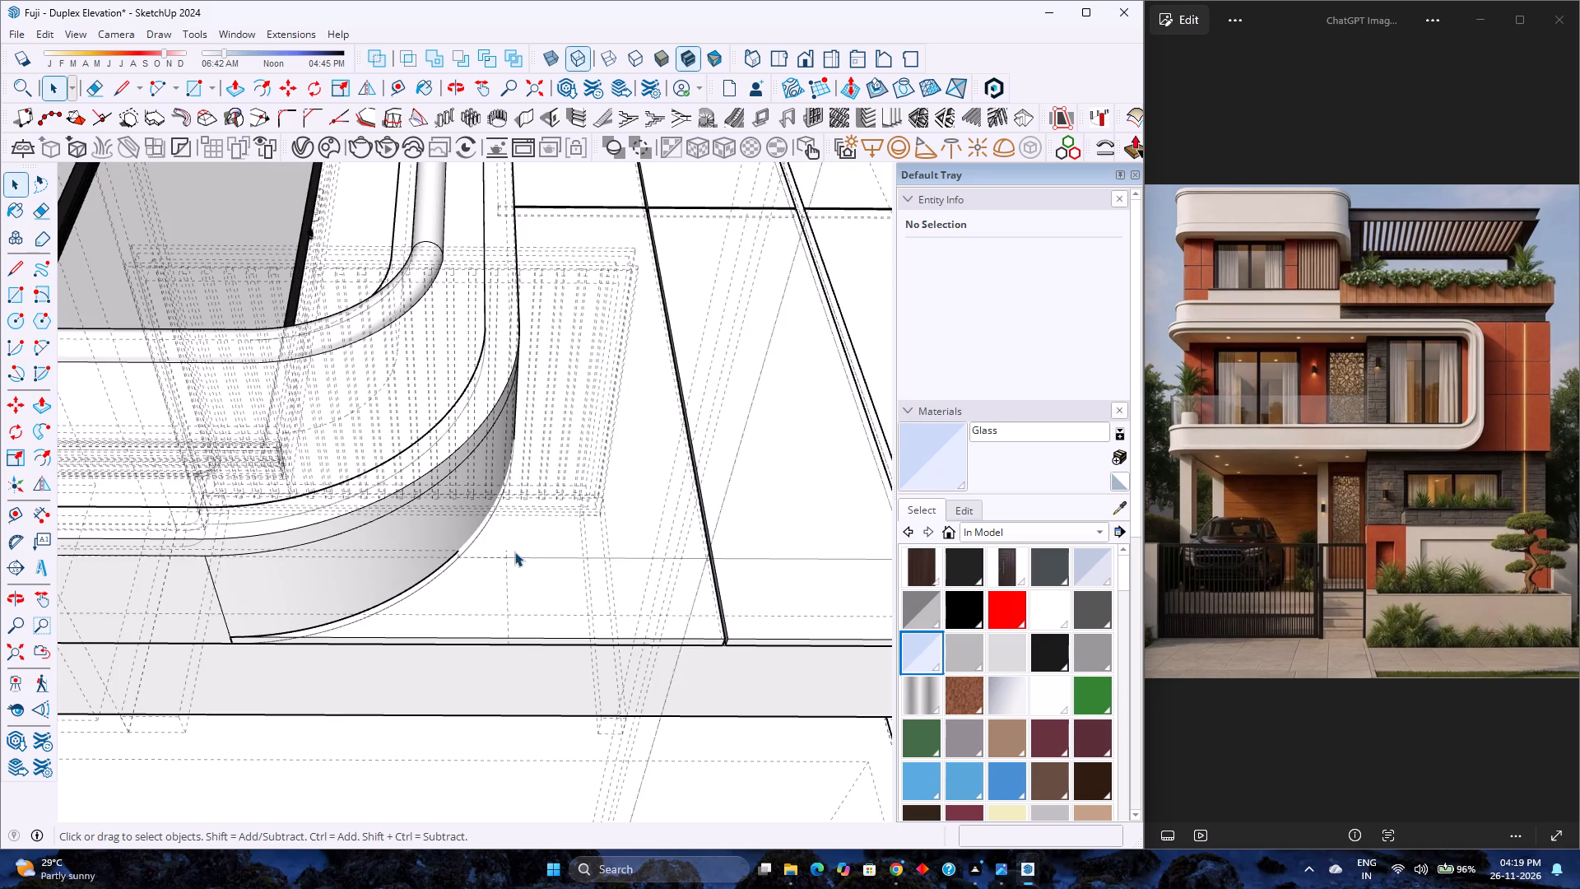
Select the wall group at the rounded frame's lower corner and turn off the display of back edges.
{"action": "scroll", "coordinate": [514, 552], "scroll_direction": "up", "scroll_amount": 1}
{"action": "middle_click_drag", "start_coordinate": [514, 552], "coordinate": [348, 660]}
{"action": "middle_click", "coordinate": [348, 660]}
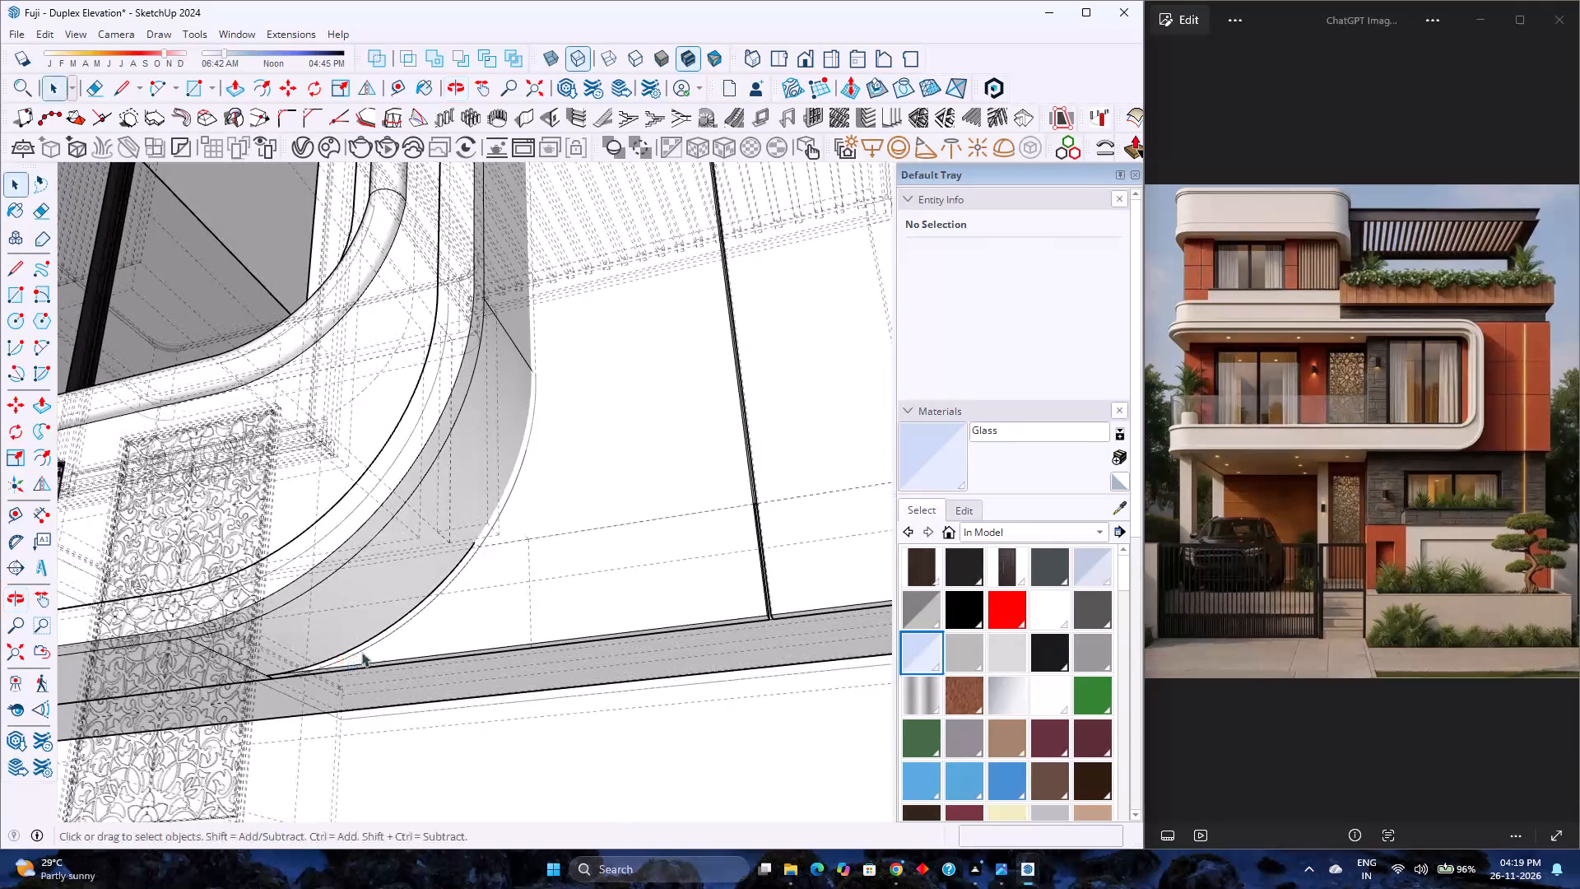
{"action": "left_click", "coordinate": [409, 610]}
{"action": "key", "text": "k"}
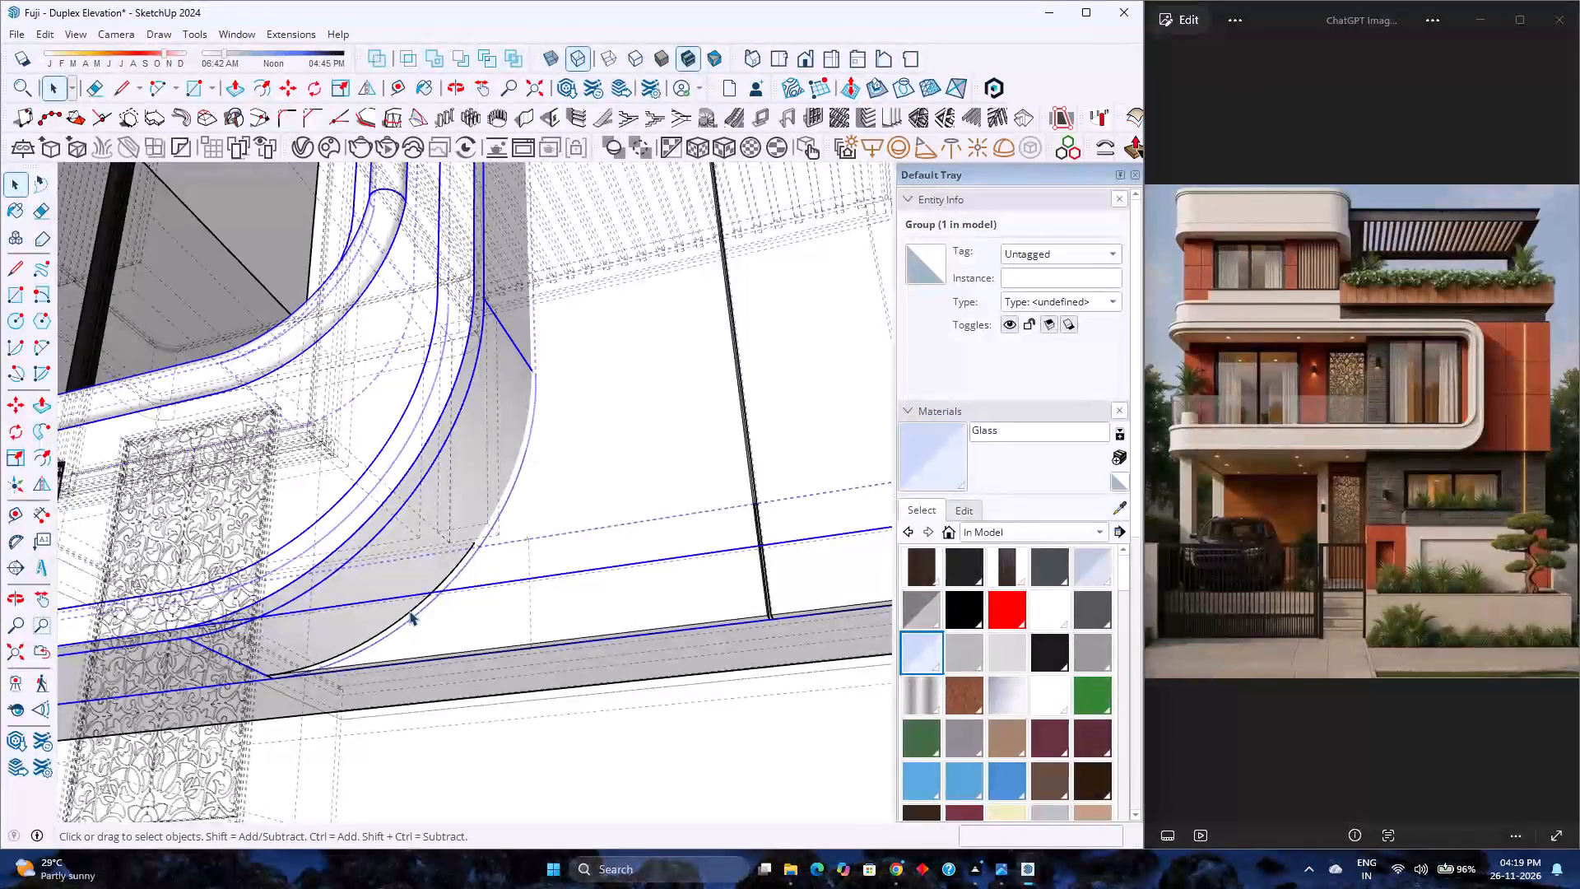
Examine the arc edge and the cladding around the rounded frame's lower corner, inside the wall group and from outside.
{"action": "double_click", "coordinate": [411, 611]}
{"action": "left_click", "coordinate": [413, 611]}
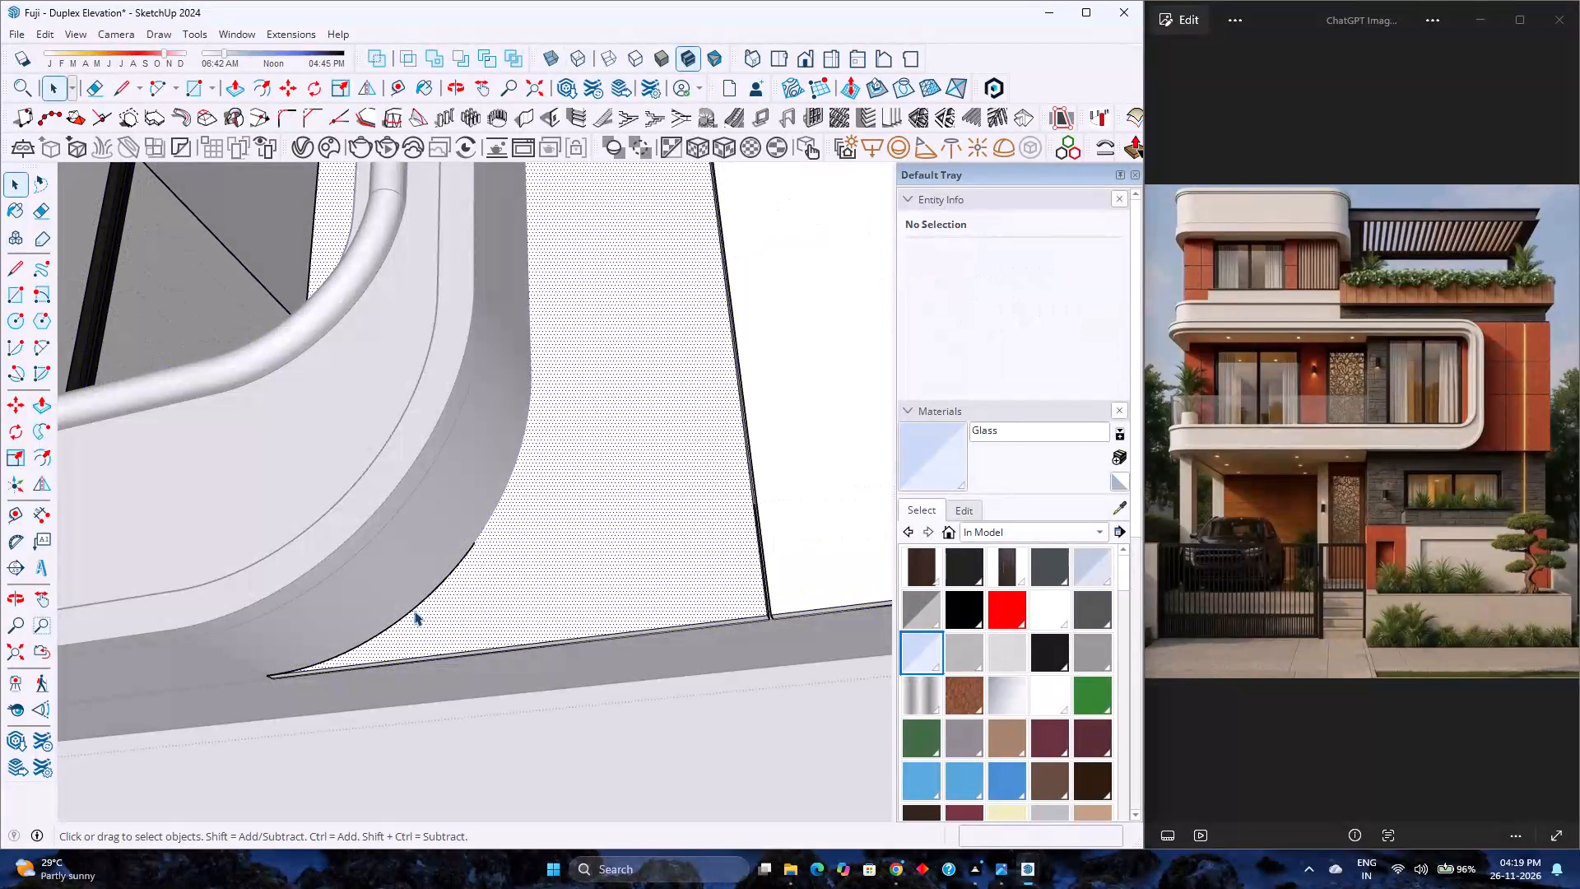
{"action": "left_click", "coordinate": [418, 605]}
{"action": "scroll", "coordinate": [460, 584], "scroll_direction": "down", "scroll_amount": 2}
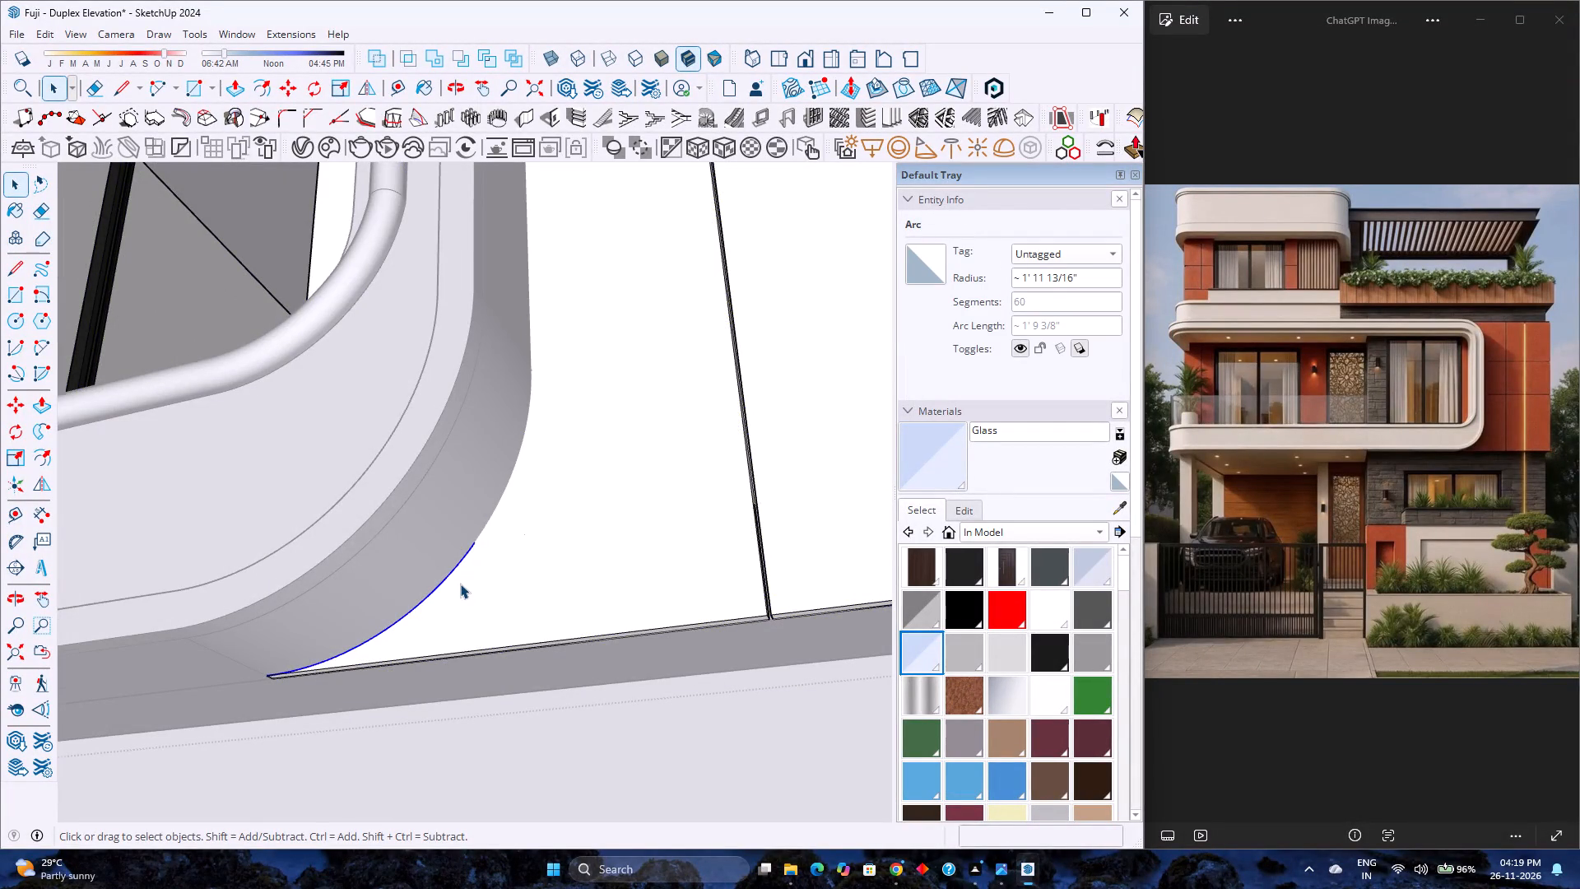
{"action": "scroll", "coordinate": [460, 584], "scroll_direction": "down", "scroll_amount": 8}
{"action": "key", "text": "Escape"}
{"action": "scroll", "coordinate": [471, 566], "scroll_direction": "down", "scroll_amount": 9}
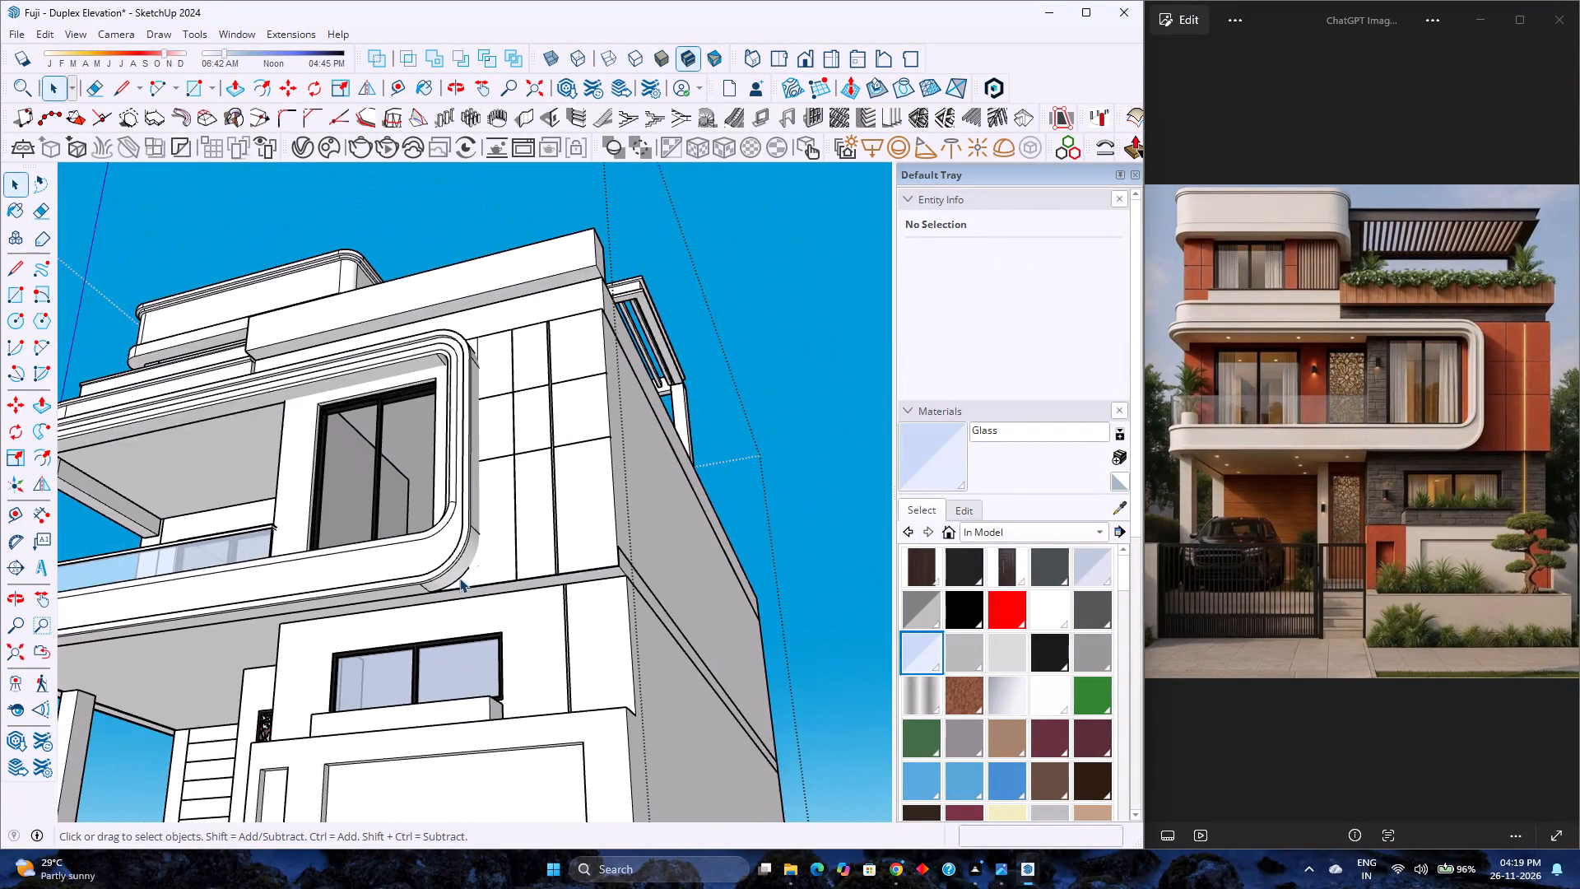
{"action": "middle_click_drag", "start_coordinate": [459, 579], "coordinate": [586, 861]}
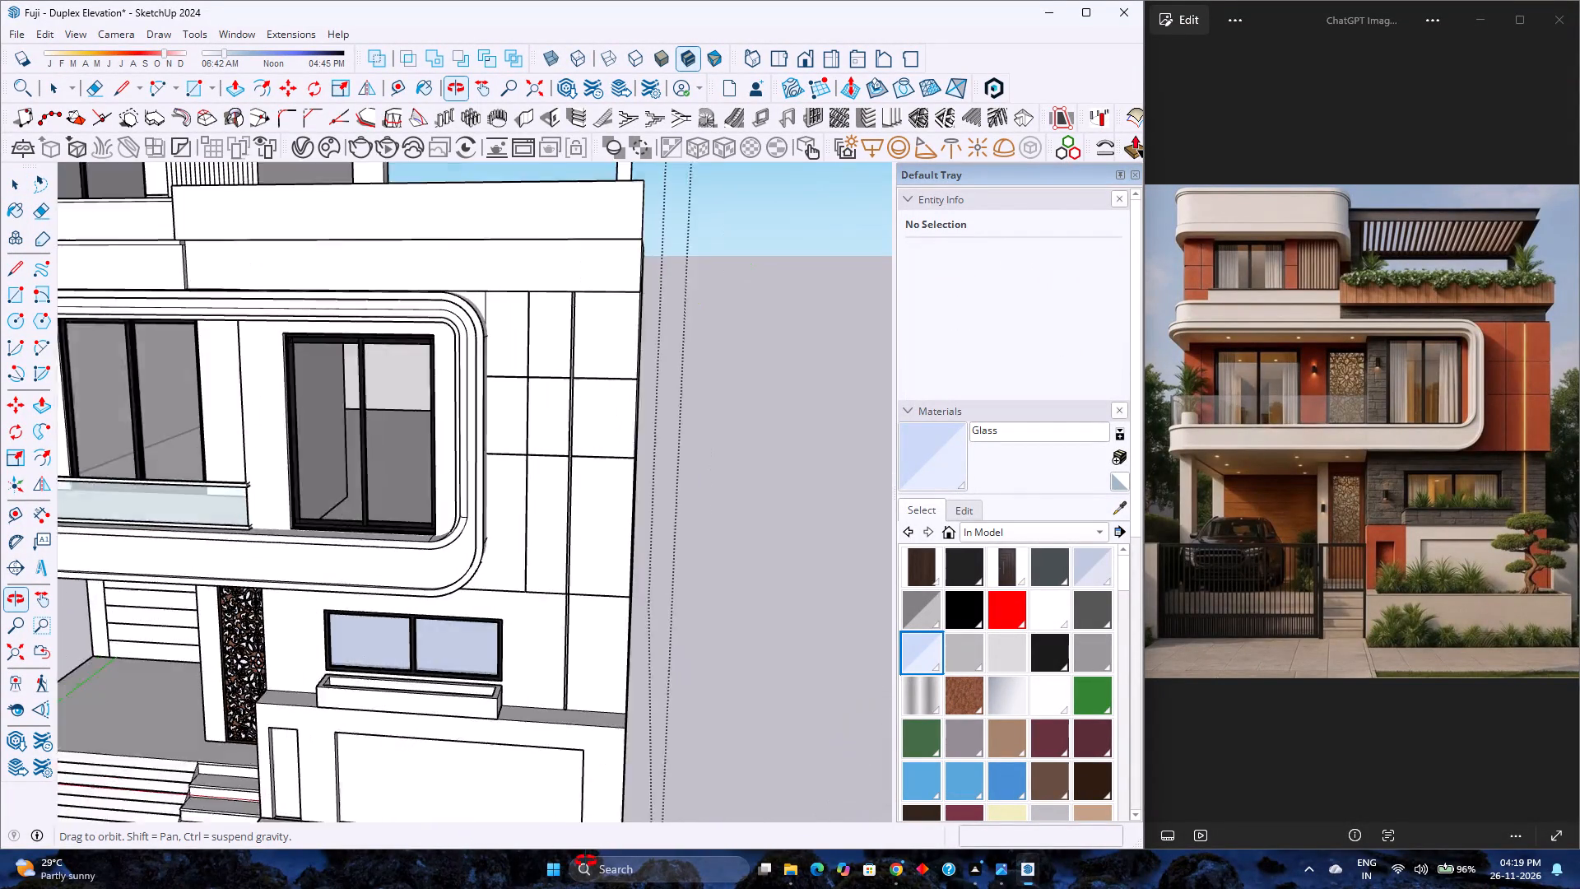
{"action": "middle_click_drag", "start_coordinate": [586, 861], "coordinate": [588, 857]}
{"action": "scroll", "coordinate": [551, 634], "scroll_direction": "down", "scroll_amount": 3}
{"action": "scroll", "coordinate": [546, 474], "scroll_direction": "up", "scroll_amount": 10}
{"action": "middle_click_drag", "start_coordinate": [507, 435], "coordinate": [476, 434]}
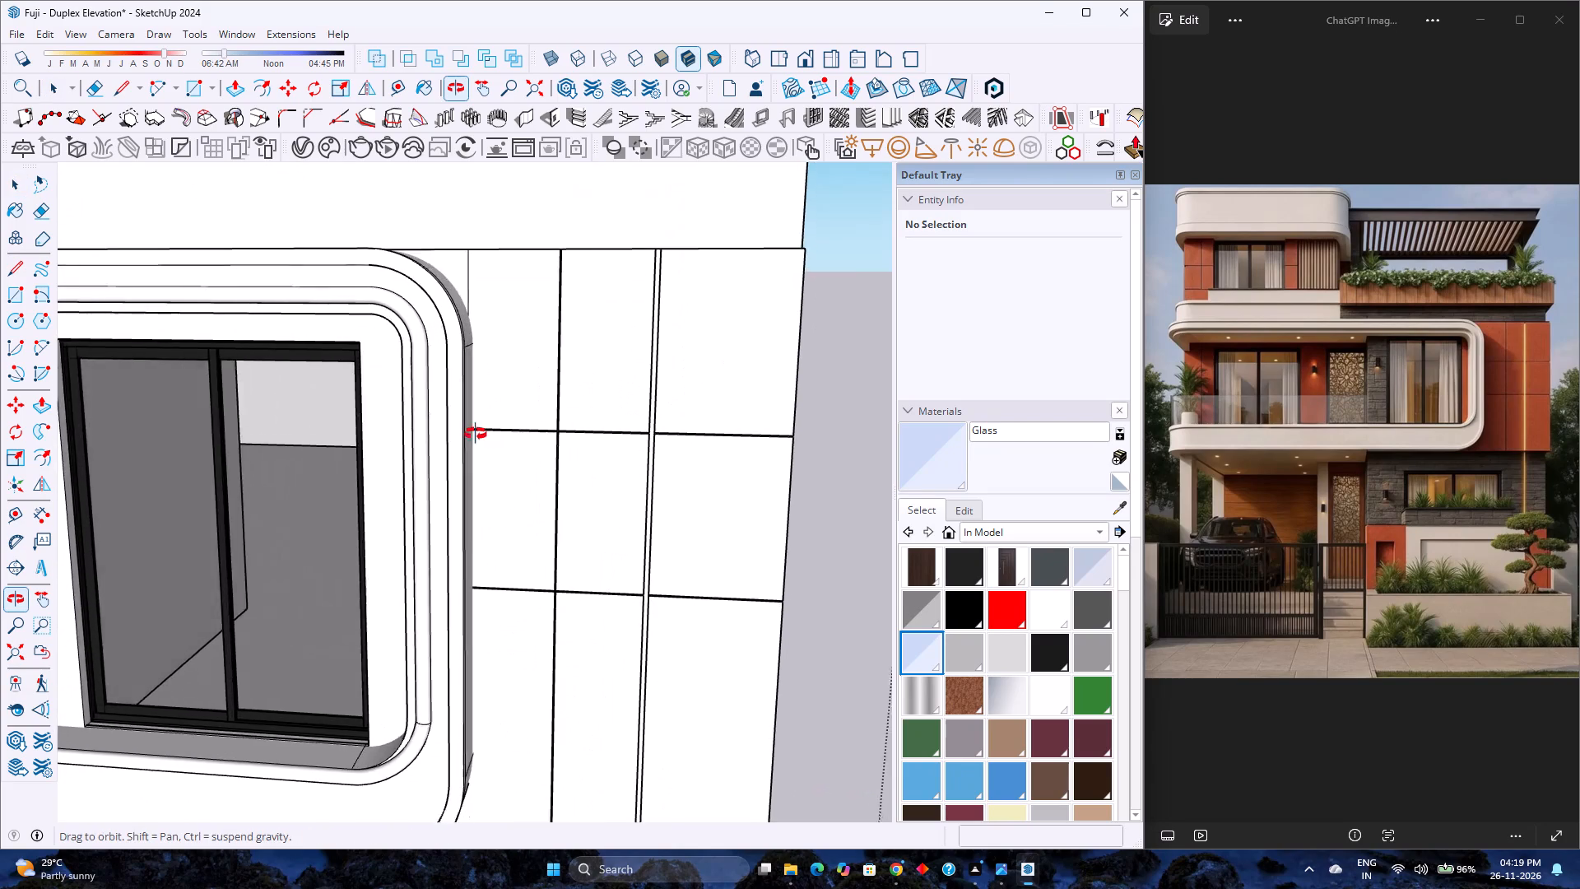
{"action": "middle_click_drag", "start_coordinate": [476, 434], "coordinate": [546, 620]}
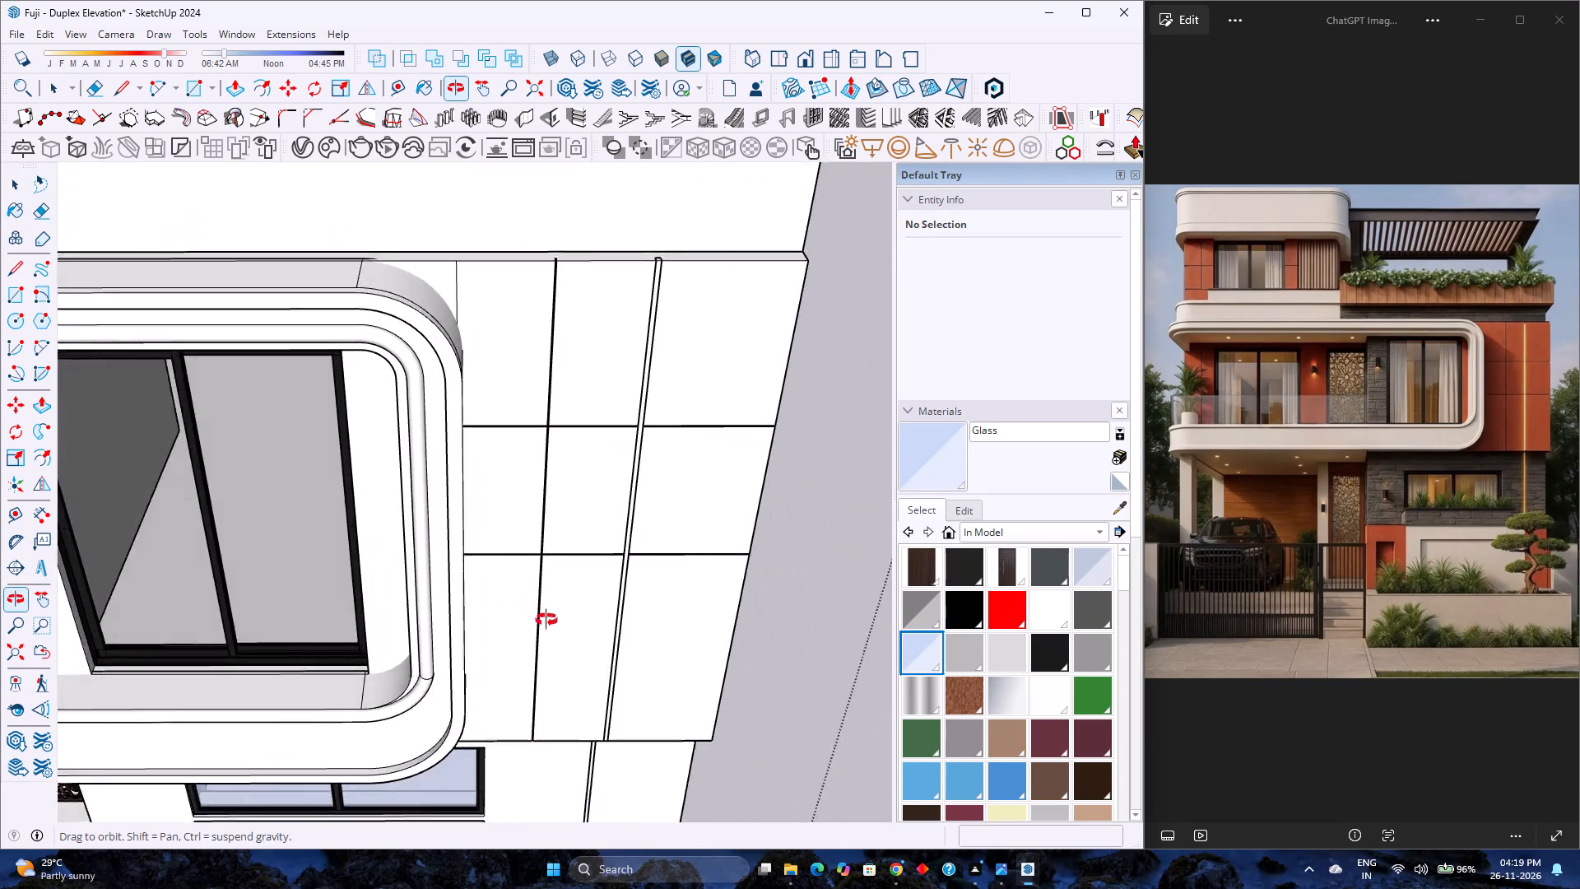
{"action": "middle_click_drag", "start_coordinate": [546, 620], "coordinate": [531, 648]}
{"action": "scroll", "coordinate": [509, 643], "scroll_direction": "down", "scroll_amount": 5}
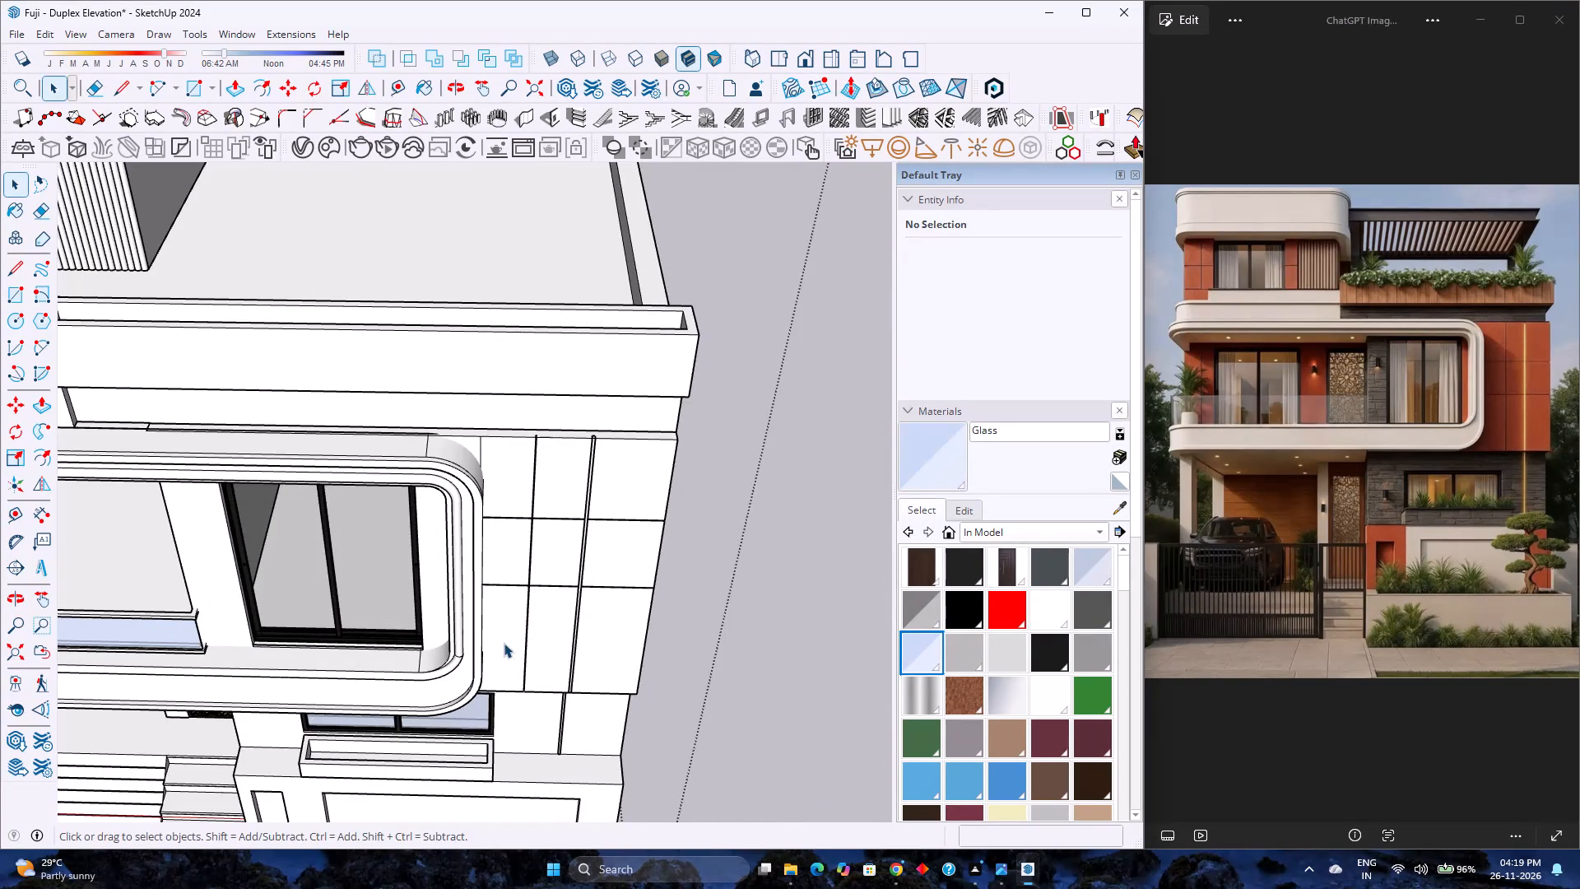
Undo the edge erasures that merged the corner infill faces with the adjoining cladding panel.
{"action": "key", "text": "ctrl+z"}
{"action": "key", "text": "ctrl+z"}
{"action": "key", "text": "ctrl+z"}
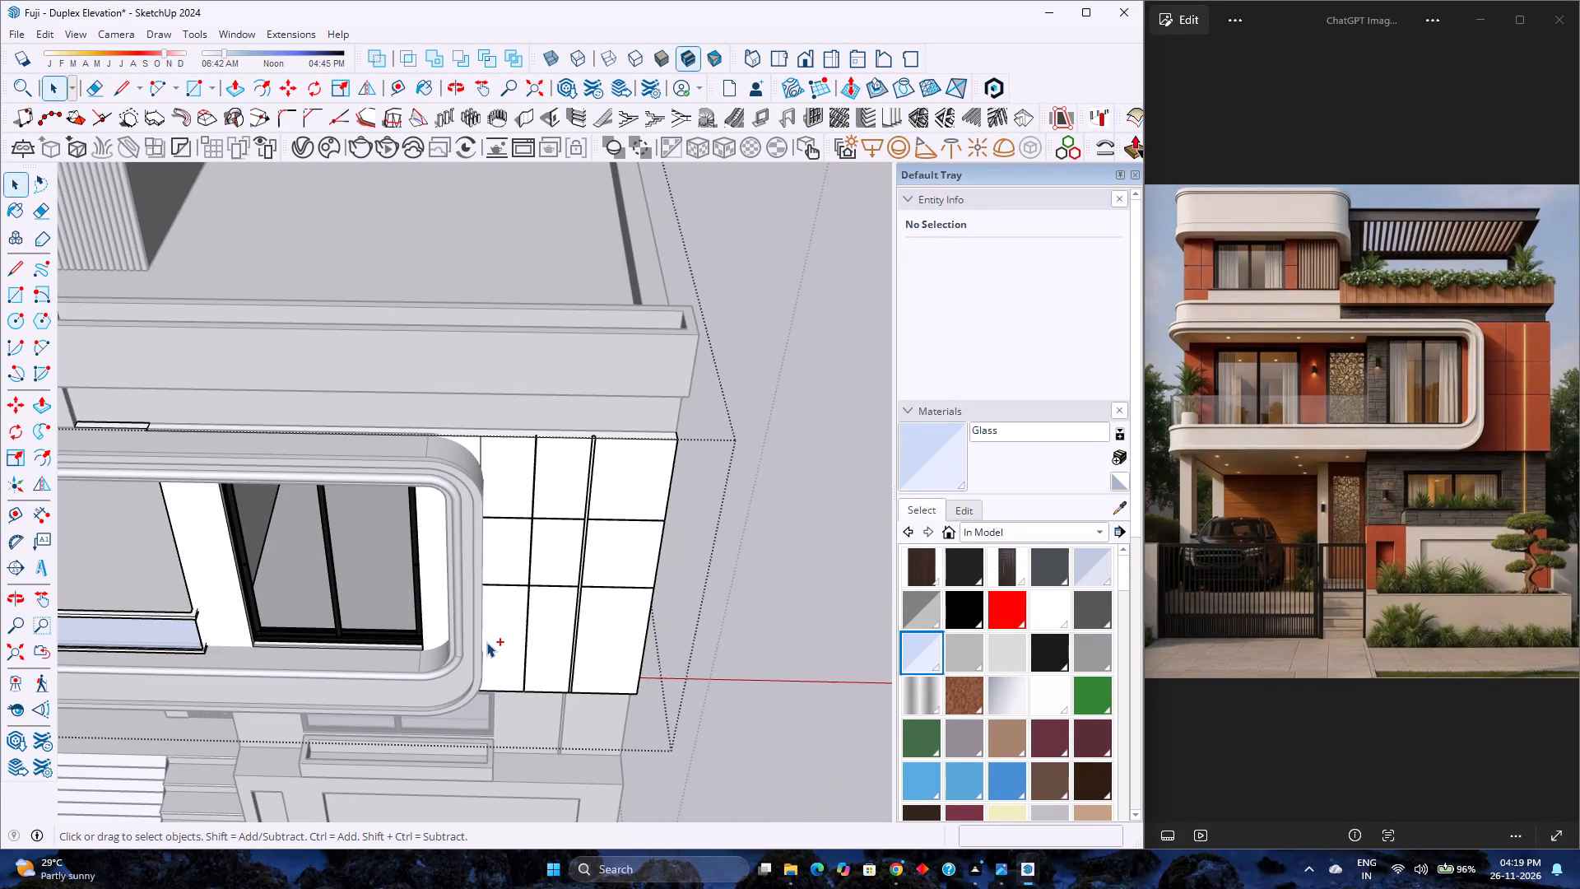
{"action": "key", "text": "ctrl+z"}
{"action": "key", "text": "ctrl+z"}
{"action": "key", "text": "ctrl+z"}
{"action": "scroll", "coordinate": [462, 566], "scroll_direction": "down", "scroll_amount": 3}
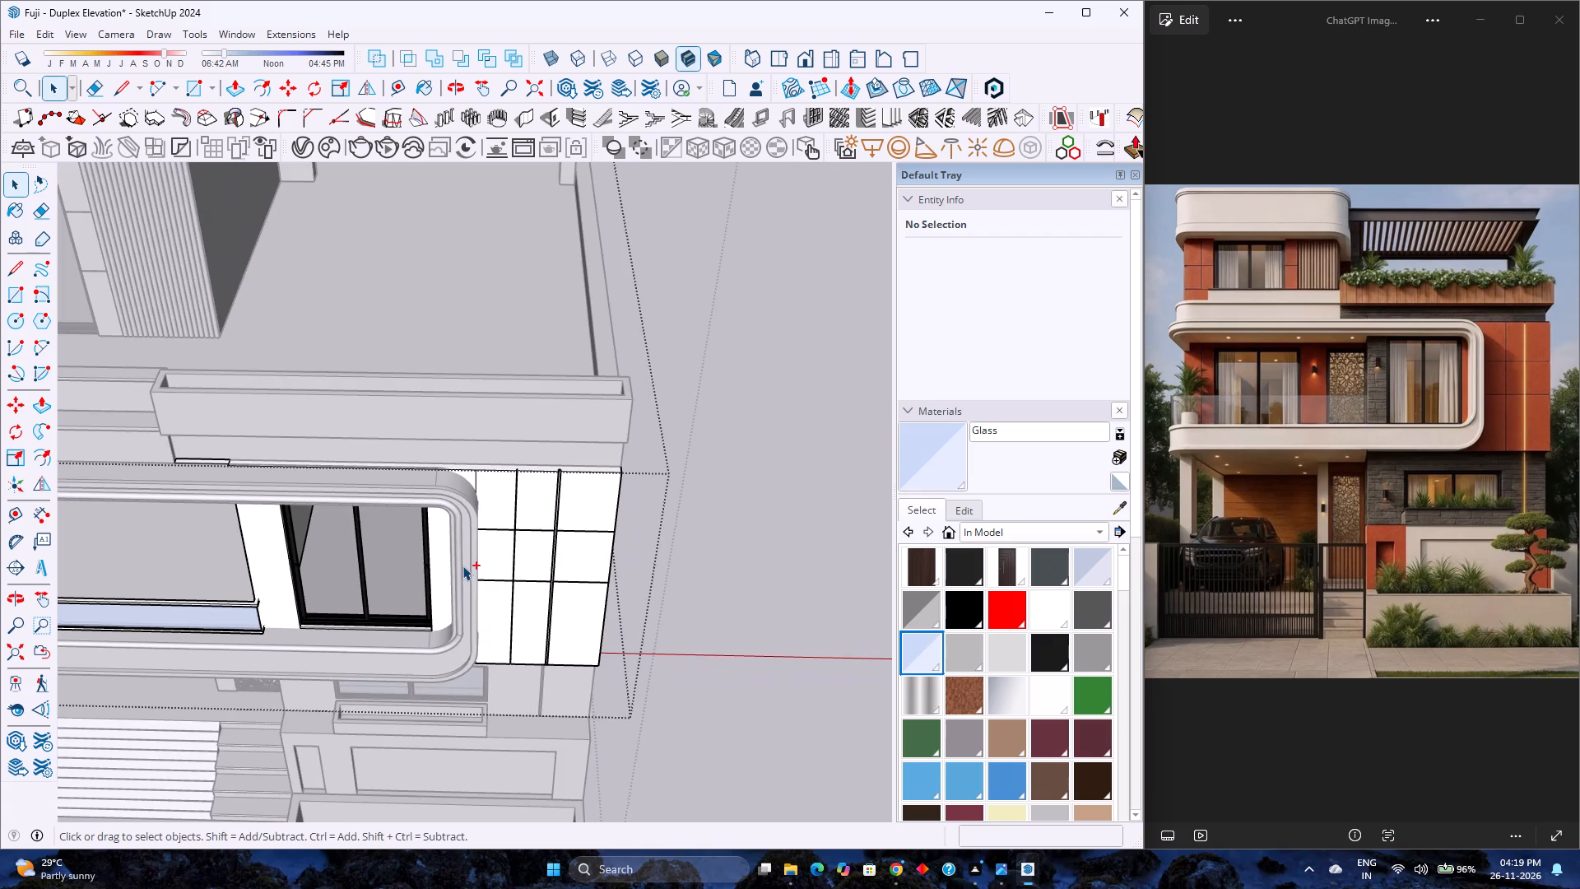
{"action": "key", "text": "ctrl+z"}
{"action": "key", "text": "ctrl+z"}
Undo the remaining corner infill work beside the lower cladding panel at the rounded frame's corner.
{"action": "scroll", "coordinate": [462, 566], "scroll_direction": "up", "scroll_amount": 3, "text": "ctrl"}
{"action": "middle_click_drag", "start_coordinate": [467, 579], "coordinate": [364, 478]}
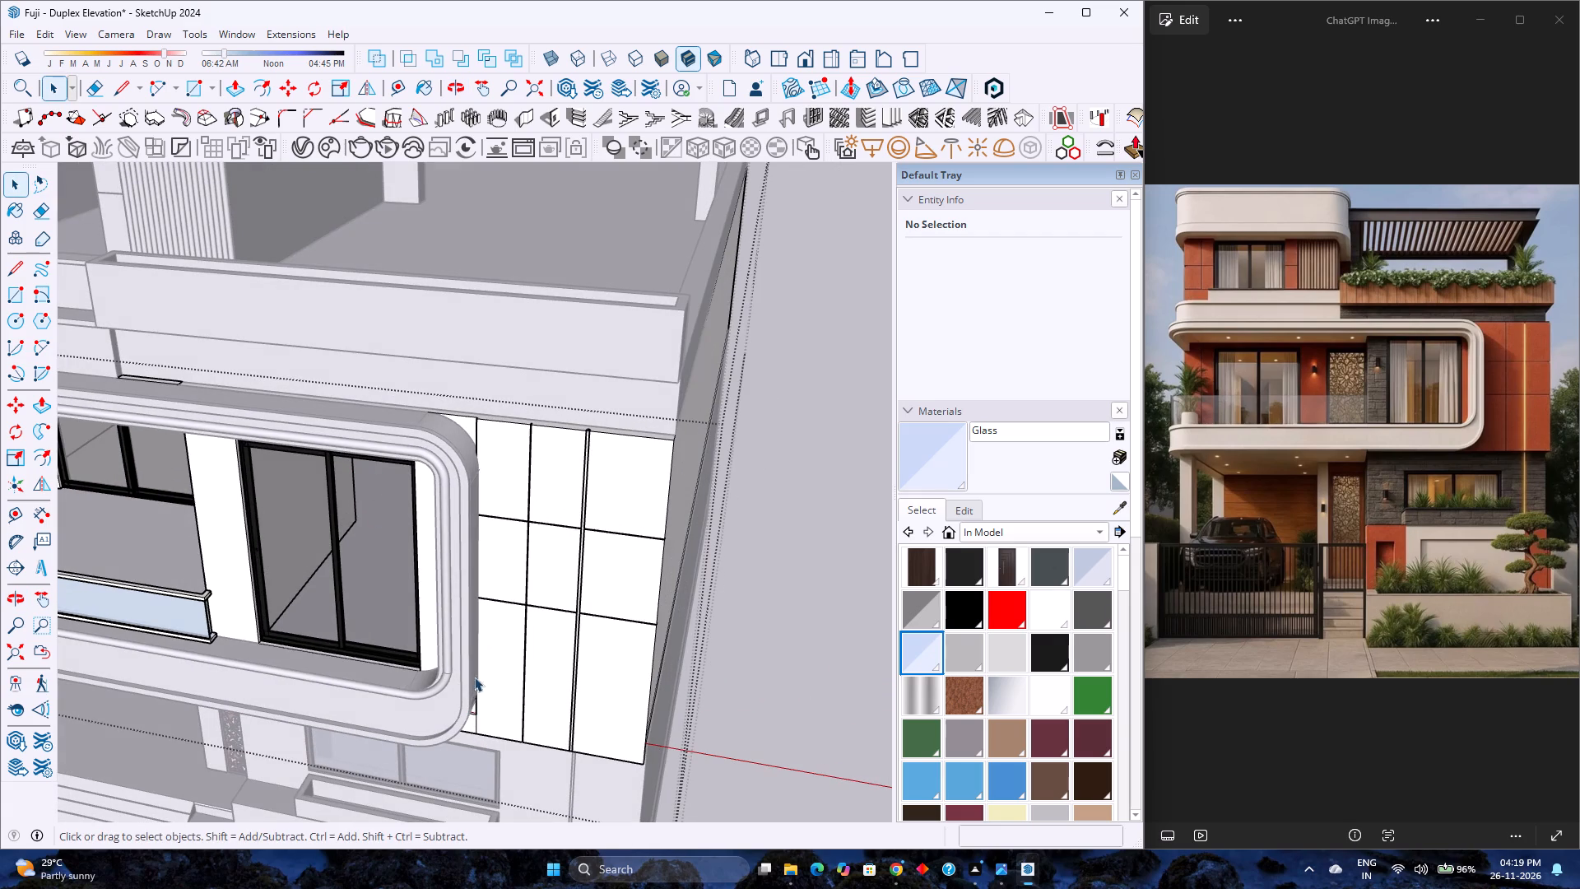
{"action": "left_click", "coordinate": [523, 642]}
{"action": "left_click", "coordinate": [509, 647]}
{"action": "scroll", "coordinate": [492, 670], "scroll_direction": "up", "scroll_amount": 6}
{"action": "middle_click_drag", "start_coordinate": [481, 700], "coordinate": [440, 579]}
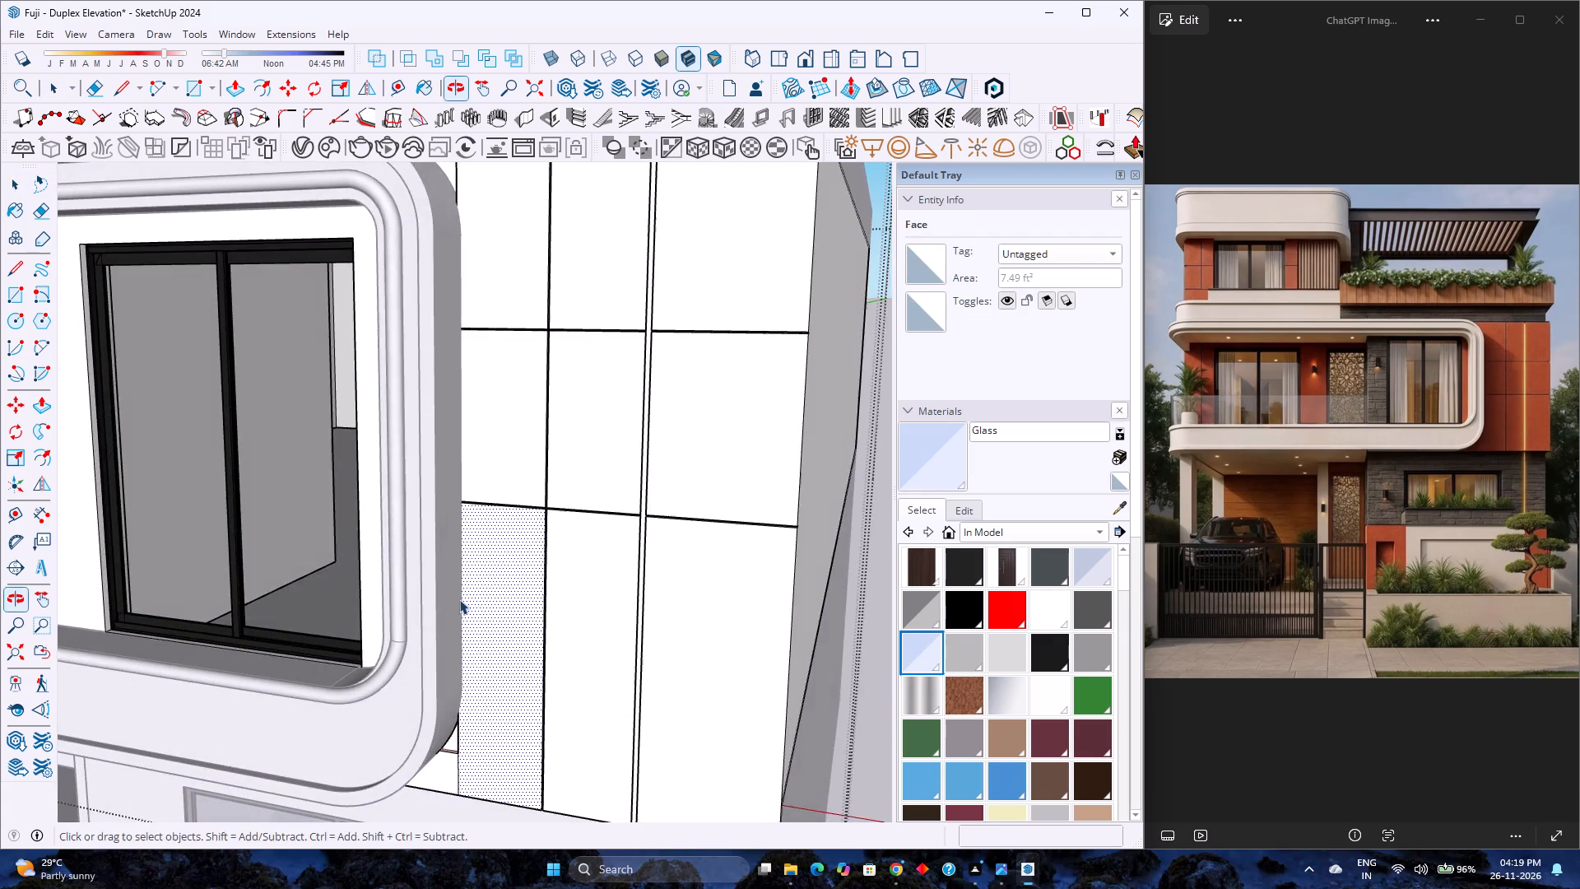
{"action": "scroll", "coordinate": [468, 740], "scroll_direction": "up", "scroll_amount": 6}
{"action": "middle_click_drag", "start_coordinate": [430, 755], "coordinate": [458, 675]}
{"action": "key", "text": "ctrl+z"}
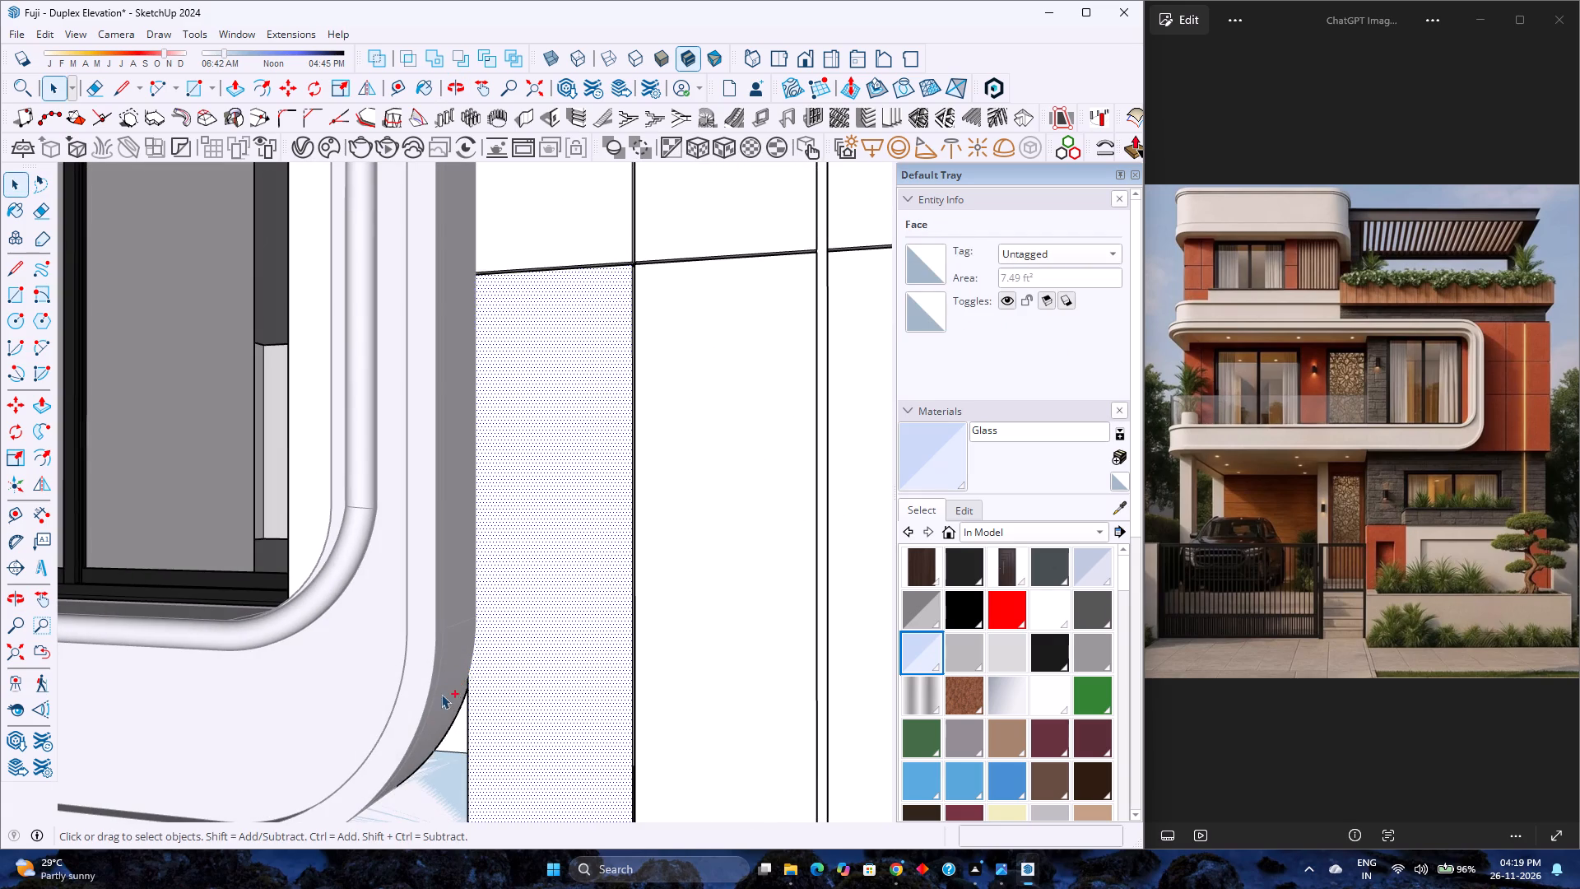
{"action": "scroll", "coordinate": [442, 713], "scroll_direction": "down", "scroll_amount": 4}
{"action": "scroll", "coordinate": [466, 700], "scroll_direction": "up", "scroll_amount": 3}
{"action": "scroll", "coordinate": [450, 709], "scroll_direction": "down", "scroll_amount": 3}
{"action": "middle_click_drag", "start_coordinate": [432, 719], "coordinate": [444, 612]}
{"action": "scroll", "coordinate": [450, 608], "scroll_direction": "down", "scroll_amount": 8}
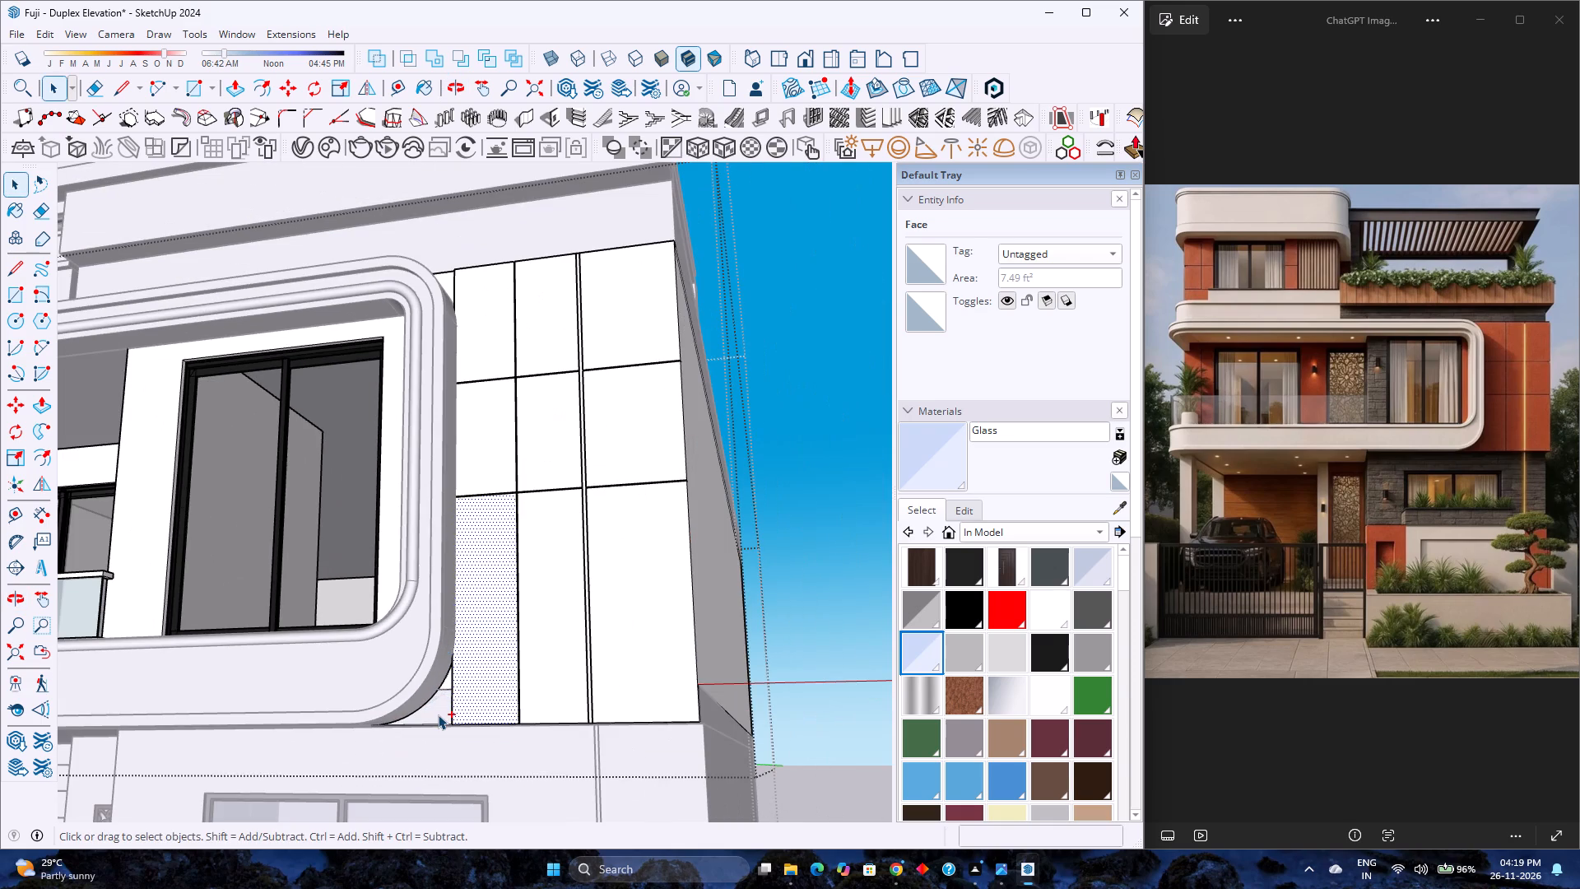
{"action": "key", "text": "ctrl+z"}
{"action": "key", "text": "ctrl+z"}
{"action": "key", "text": "ctrl+z"}
{"action": "key", "text": "ctrl+z"}
{"action": "key", "text": "ctrl+z"}
{"action": "key", "text": "ctrl+z"}
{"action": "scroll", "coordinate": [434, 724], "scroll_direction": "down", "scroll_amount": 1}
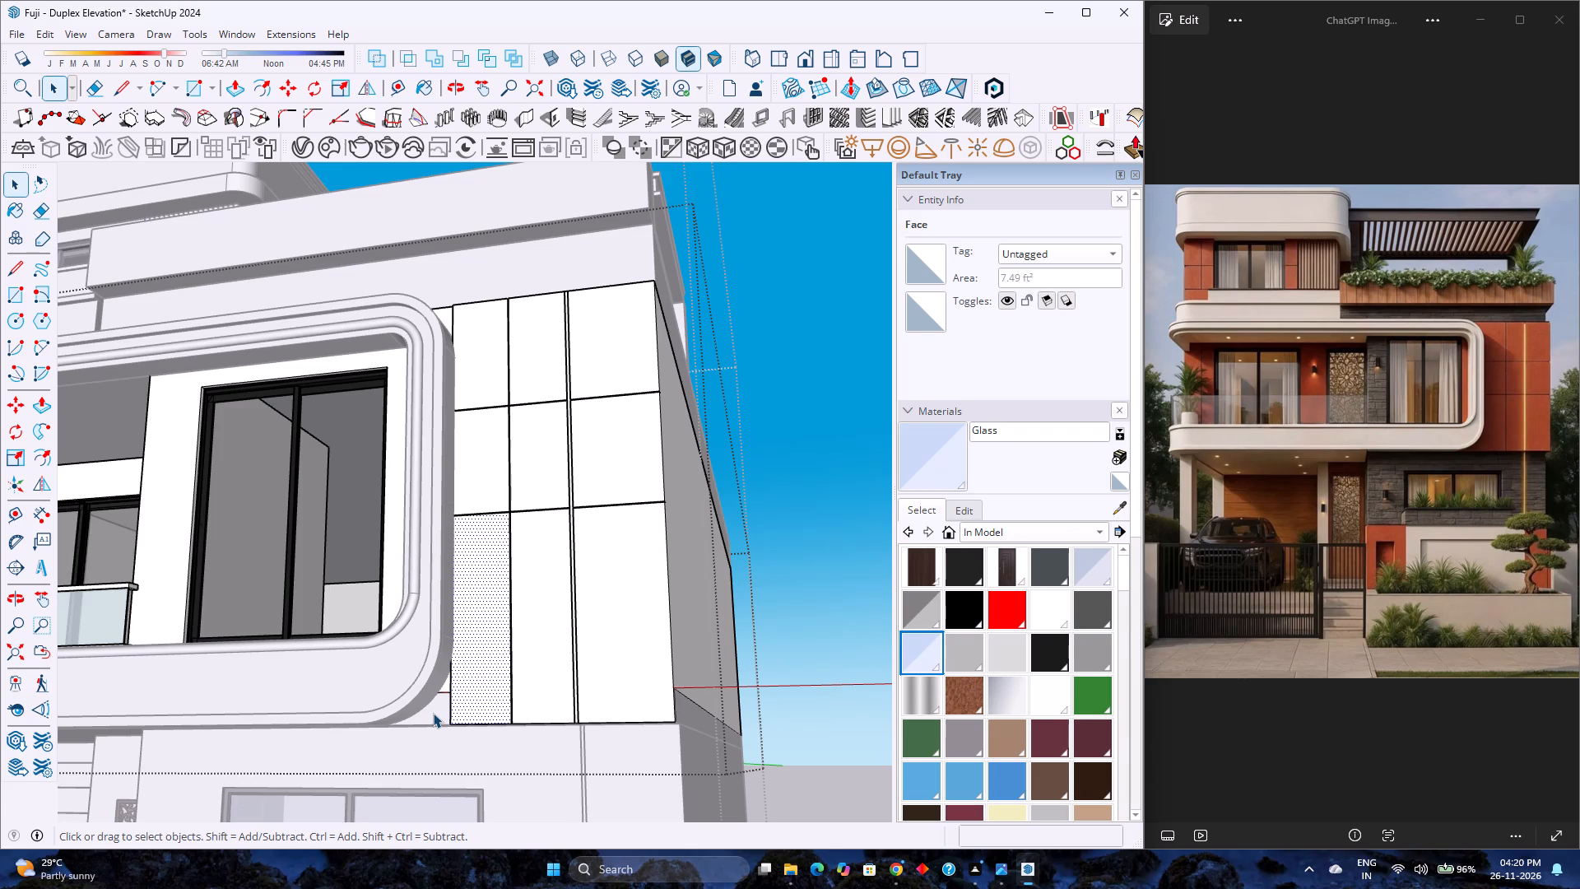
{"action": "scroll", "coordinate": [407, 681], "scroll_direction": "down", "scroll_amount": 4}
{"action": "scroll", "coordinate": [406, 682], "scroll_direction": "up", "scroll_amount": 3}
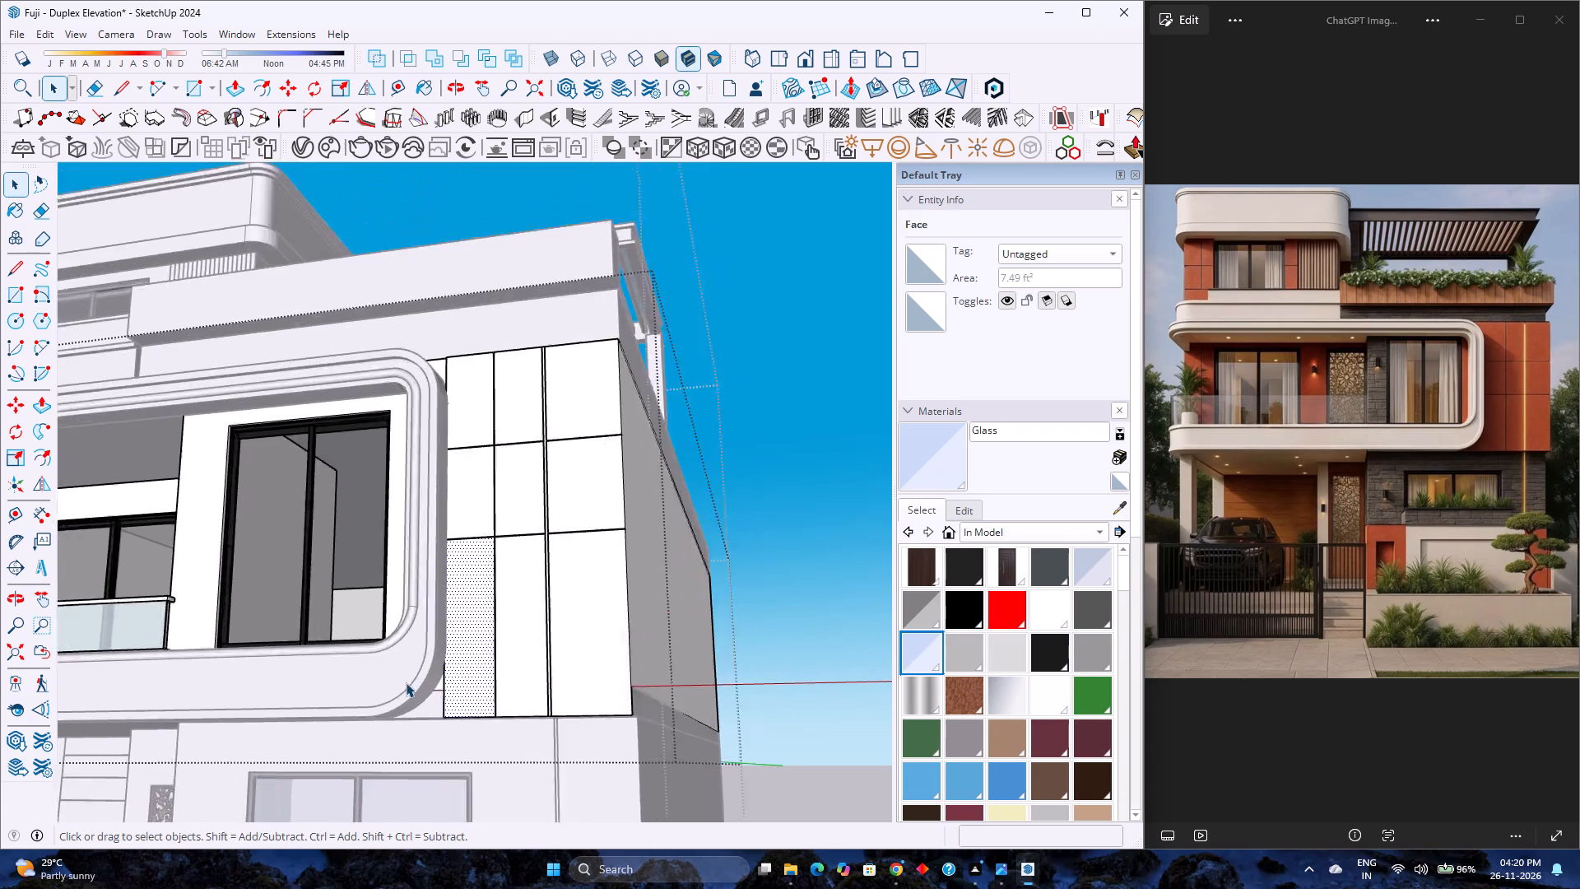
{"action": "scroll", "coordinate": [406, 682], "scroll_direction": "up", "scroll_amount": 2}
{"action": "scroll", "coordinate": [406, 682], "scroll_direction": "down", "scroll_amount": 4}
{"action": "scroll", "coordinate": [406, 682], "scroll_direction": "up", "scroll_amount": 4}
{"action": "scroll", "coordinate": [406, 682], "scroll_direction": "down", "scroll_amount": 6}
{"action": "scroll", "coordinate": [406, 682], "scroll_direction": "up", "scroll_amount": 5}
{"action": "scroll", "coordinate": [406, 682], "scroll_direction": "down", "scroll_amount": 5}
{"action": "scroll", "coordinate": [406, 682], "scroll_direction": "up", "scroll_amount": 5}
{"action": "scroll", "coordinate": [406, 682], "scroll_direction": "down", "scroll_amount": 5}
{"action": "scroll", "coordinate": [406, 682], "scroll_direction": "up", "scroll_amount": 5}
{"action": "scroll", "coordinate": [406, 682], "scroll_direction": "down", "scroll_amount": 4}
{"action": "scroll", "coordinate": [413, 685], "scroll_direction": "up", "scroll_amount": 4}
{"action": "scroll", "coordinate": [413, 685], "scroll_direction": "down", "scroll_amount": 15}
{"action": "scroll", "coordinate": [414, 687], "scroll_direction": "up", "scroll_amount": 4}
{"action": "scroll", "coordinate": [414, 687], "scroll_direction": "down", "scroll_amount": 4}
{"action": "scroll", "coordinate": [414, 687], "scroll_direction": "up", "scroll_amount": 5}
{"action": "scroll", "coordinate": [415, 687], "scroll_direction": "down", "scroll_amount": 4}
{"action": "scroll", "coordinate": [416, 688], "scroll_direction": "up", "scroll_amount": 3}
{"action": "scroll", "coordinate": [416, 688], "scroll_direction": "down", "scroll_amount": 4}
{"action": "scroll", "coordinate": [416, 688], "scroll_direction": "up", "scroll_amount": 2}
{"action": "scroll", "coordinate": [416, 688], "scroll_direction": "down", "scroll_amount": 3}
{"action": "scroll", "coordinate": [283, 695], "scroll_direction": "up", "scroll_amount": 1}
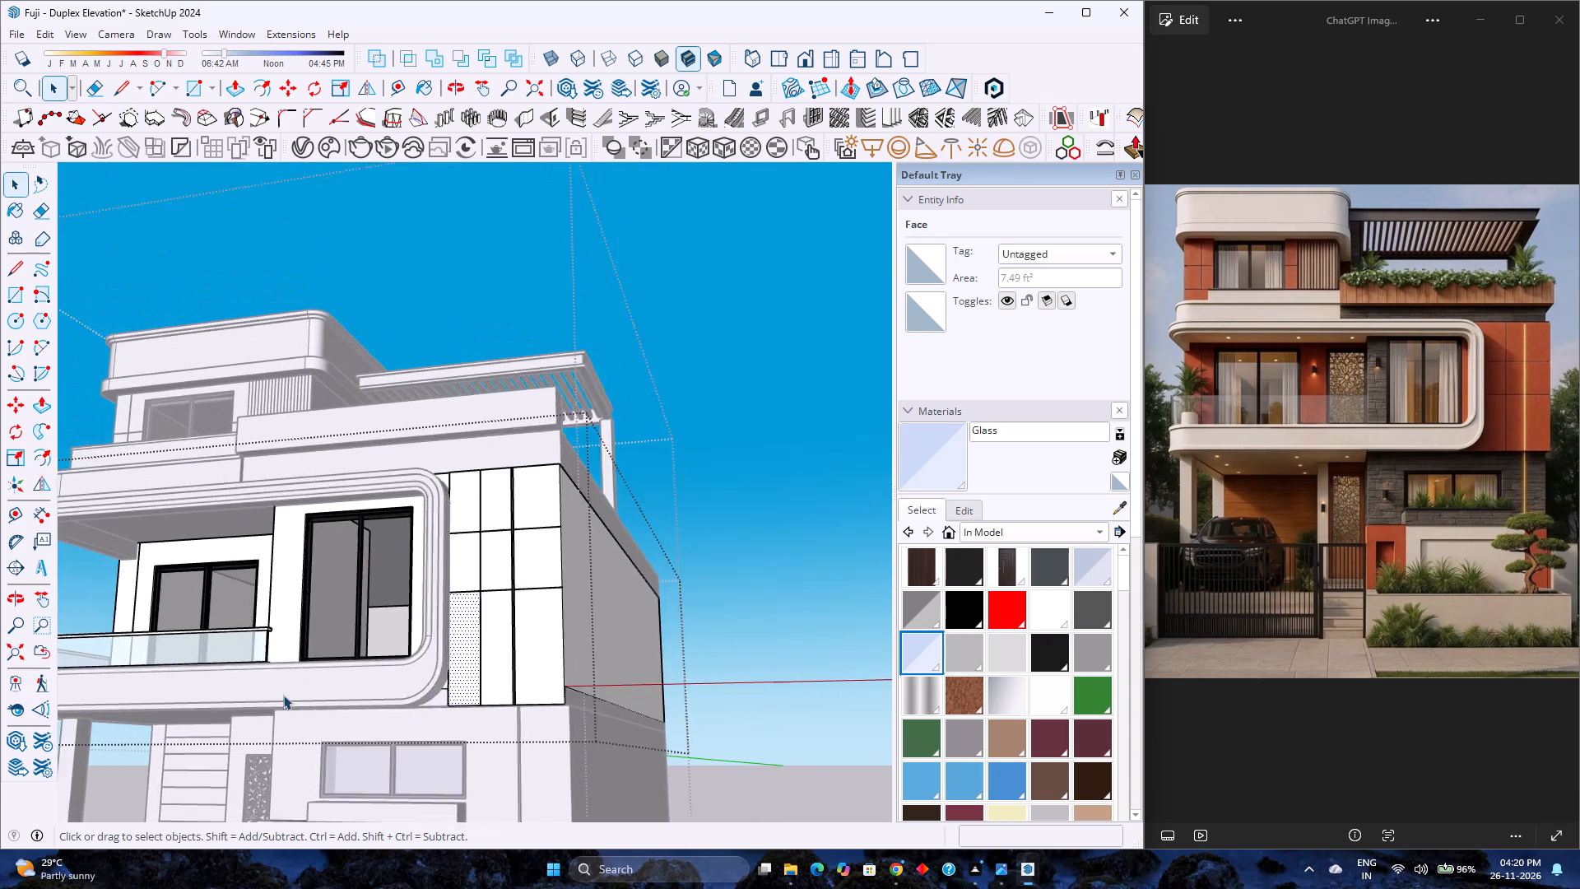
Push the lower cladding panel beside the rounded frame in 1", repeating the same push on the two panels above it.
{"action": "scroll", "coordinate": [283, 695], "scroll_direction": "up", "scroll_amount": 2}
{"action": "scroll", "coordinate": [500, 682], "scroll_direction": "up", "scroll_amount": 2}
{"action": "scroll", "coordinate": [500, 682], "scroll_direction": "down", "scroll_amount": 4}
{"action": "scroll", "coordinate": [500, 682], "scroll_direction": "up", "scroll_amount": 9}
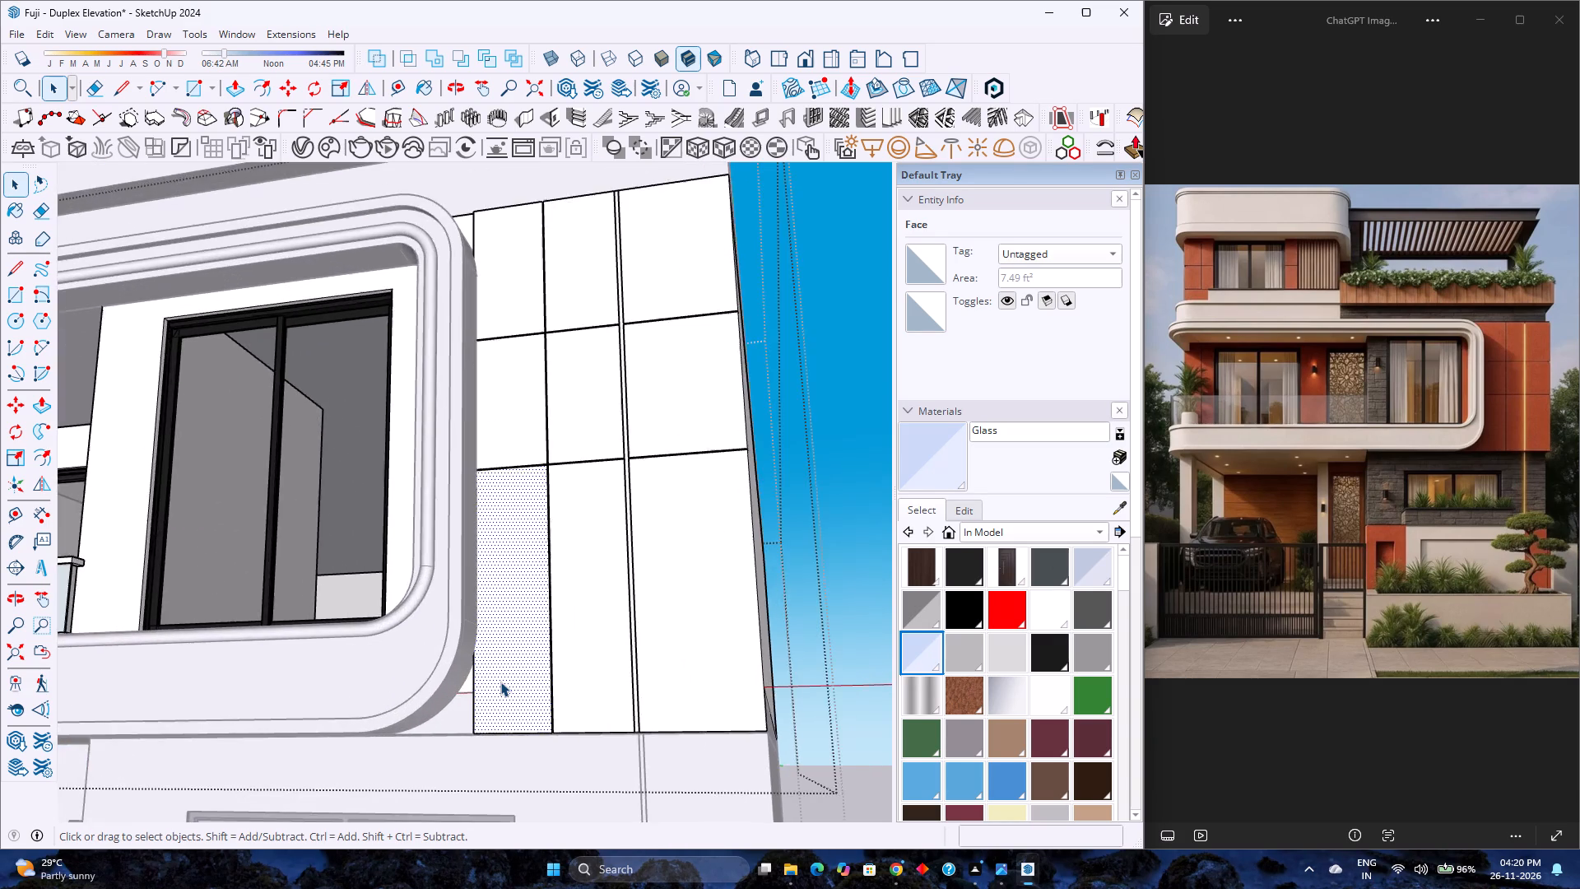
{"action": "scroll", "coordinate": [500, 682], "scroll_direction": "up", "scroll_amount": 7}
{"action": "middle_click_drag", "start_coordinate": [494, 682], "coordinate": [455, 696]}
{"action": "scroll", "coordinate": [485, 680], "scroll_direction": "down", "scroll_amount": 6}
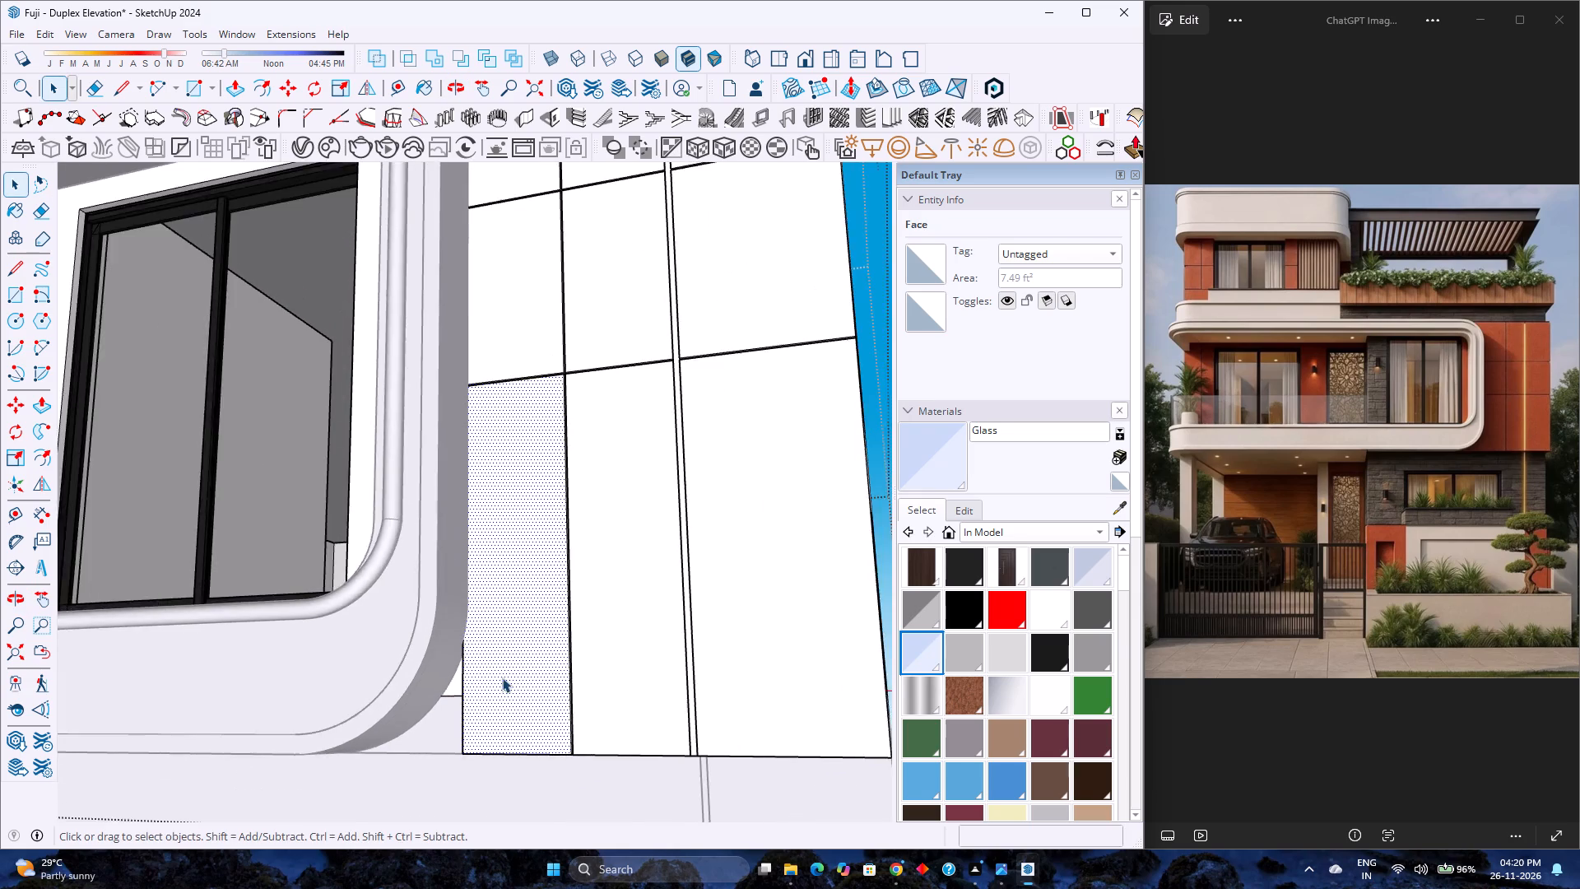
{"action": "scroll", "coordinate": [502, 677], "scroll_direction": "down", "scroll_amount": 2}
{"action": "left_click", "coordinate": [246, 93]}
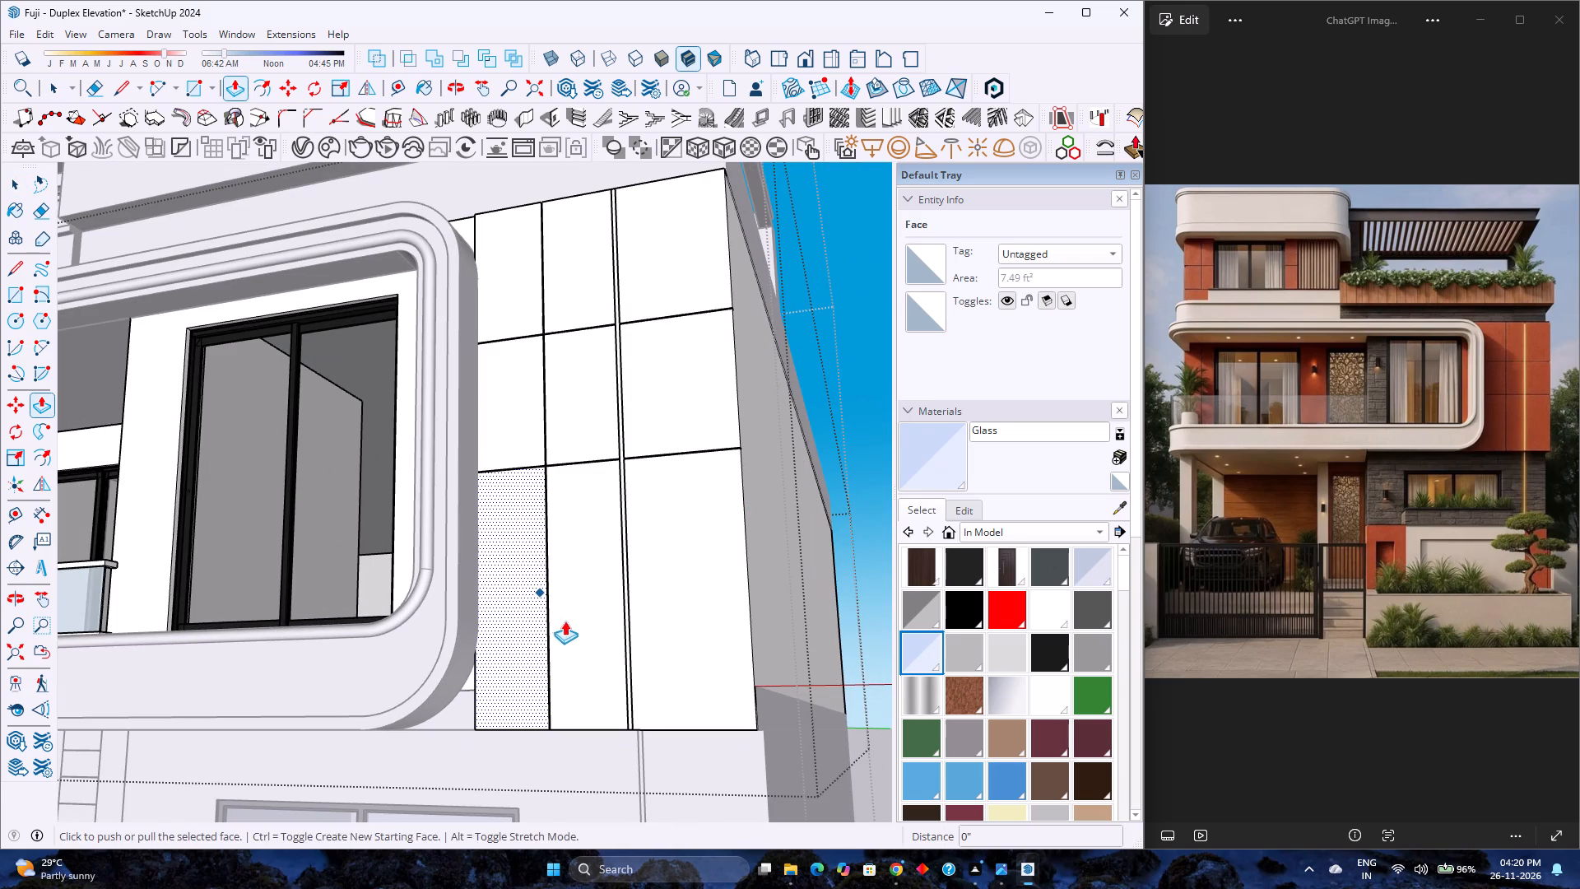
{"action": "left_click", "coordinate": [504, 648]}
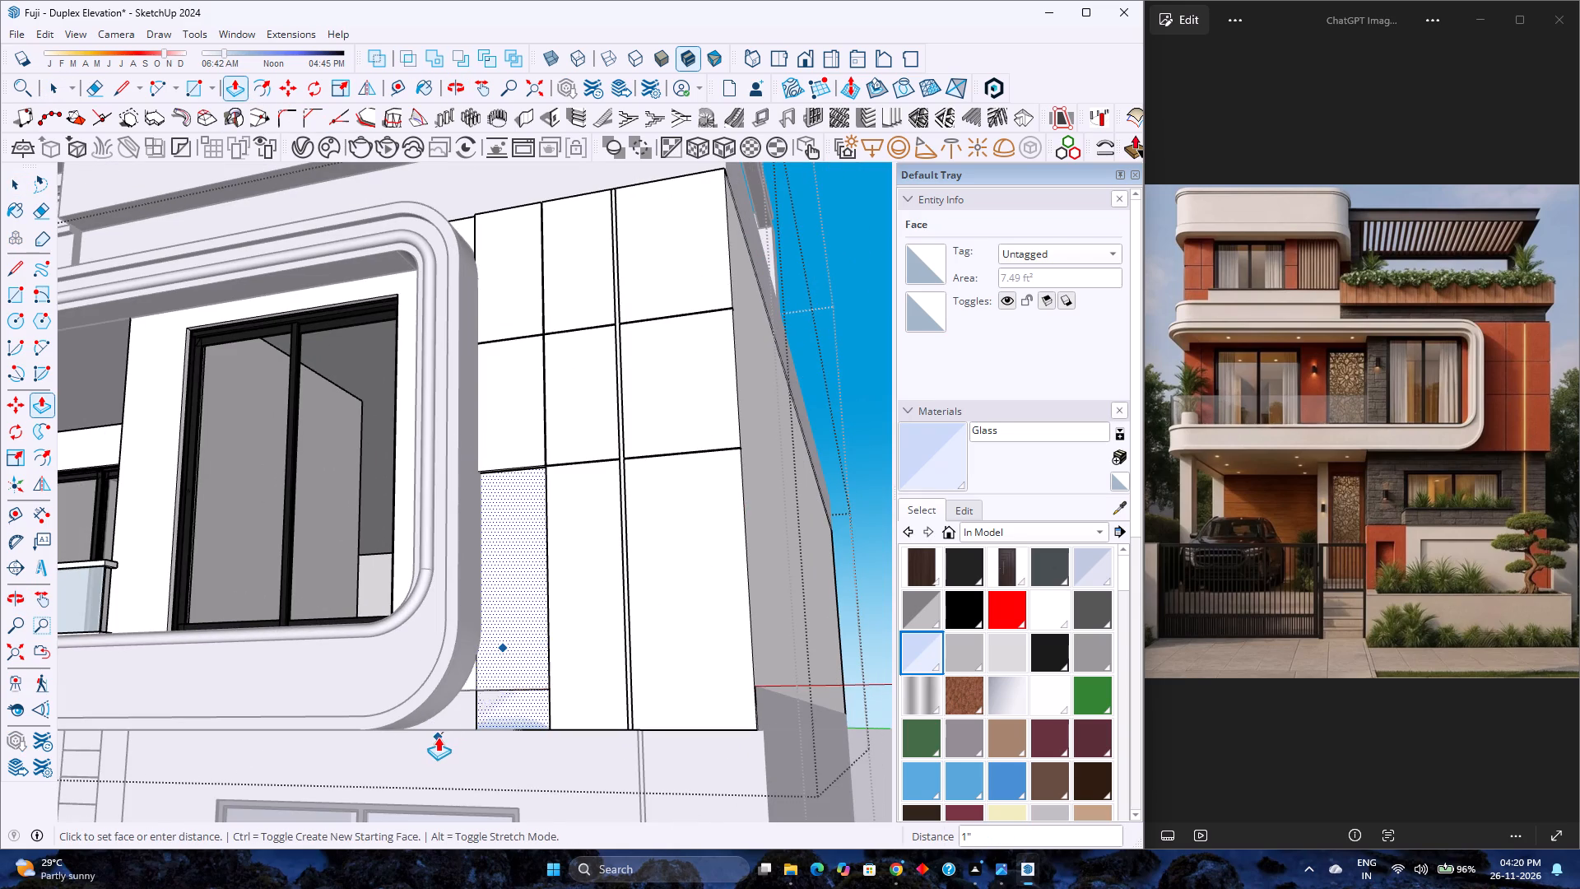
{"action": "left_click", "coordinate": [439, 733]}
{"action": "double_click", "coordinate": [498, 428]}
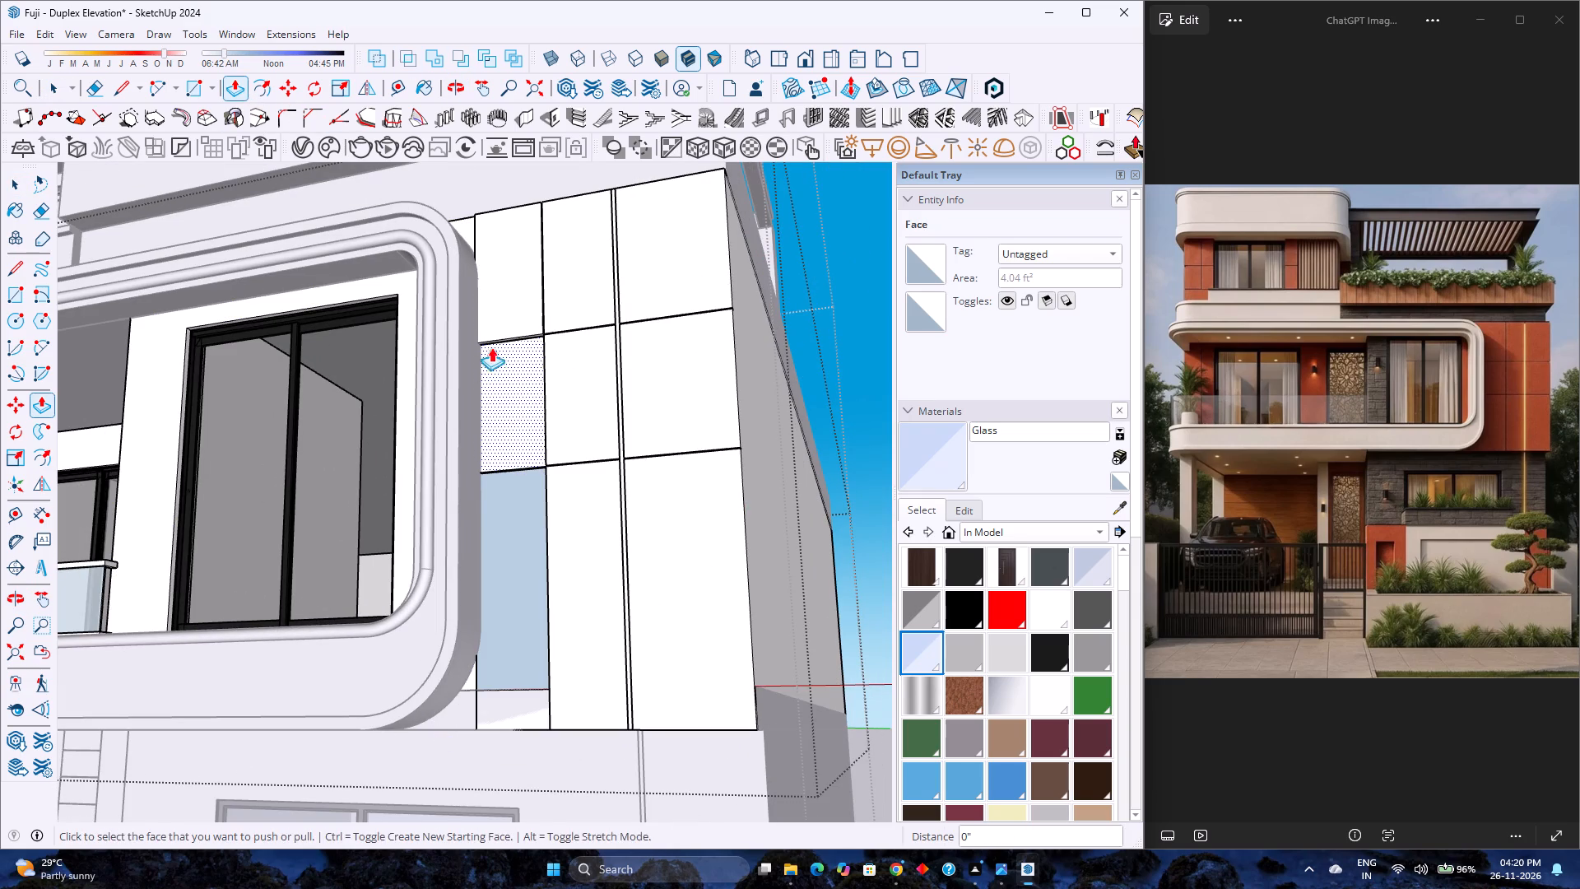
{"action": "double_click", "coordinate": [497, 313]}
Examine the pushed-in panels beside the rounded frame and their joints with the neighbouring cladding column.
{"action": "scroll", "coordinate": [495, 314], "scroll_direction": "up", "scroll_amount": 2}
{"action": "middle_click_drag", "start_coordinate": [495, 314], "coordinate": [351, 688]}
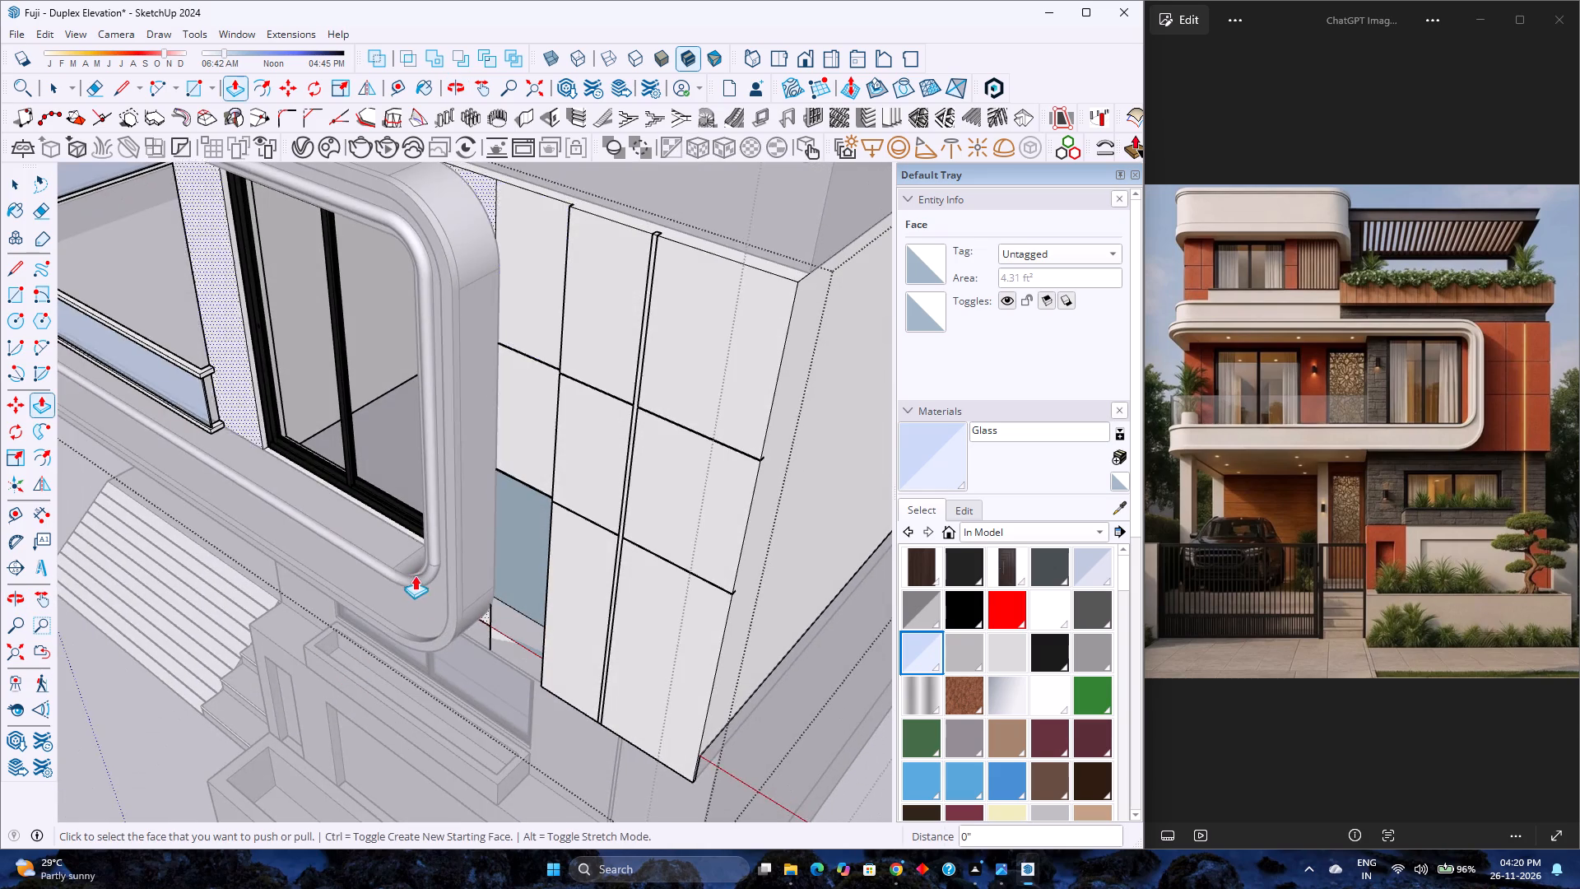
{"action": "scroll", "coordinate": [430, 622], "scroll_direction": "up", "scroll_amount": 4}
{"action": "middle_click_drag", "start_coordinate": [483, 625], "coordinate": [336, 529]}
{"action": "scroll", "coordinate": [593, 373], "scroll_direction": "up", "scroll_amount": 5}
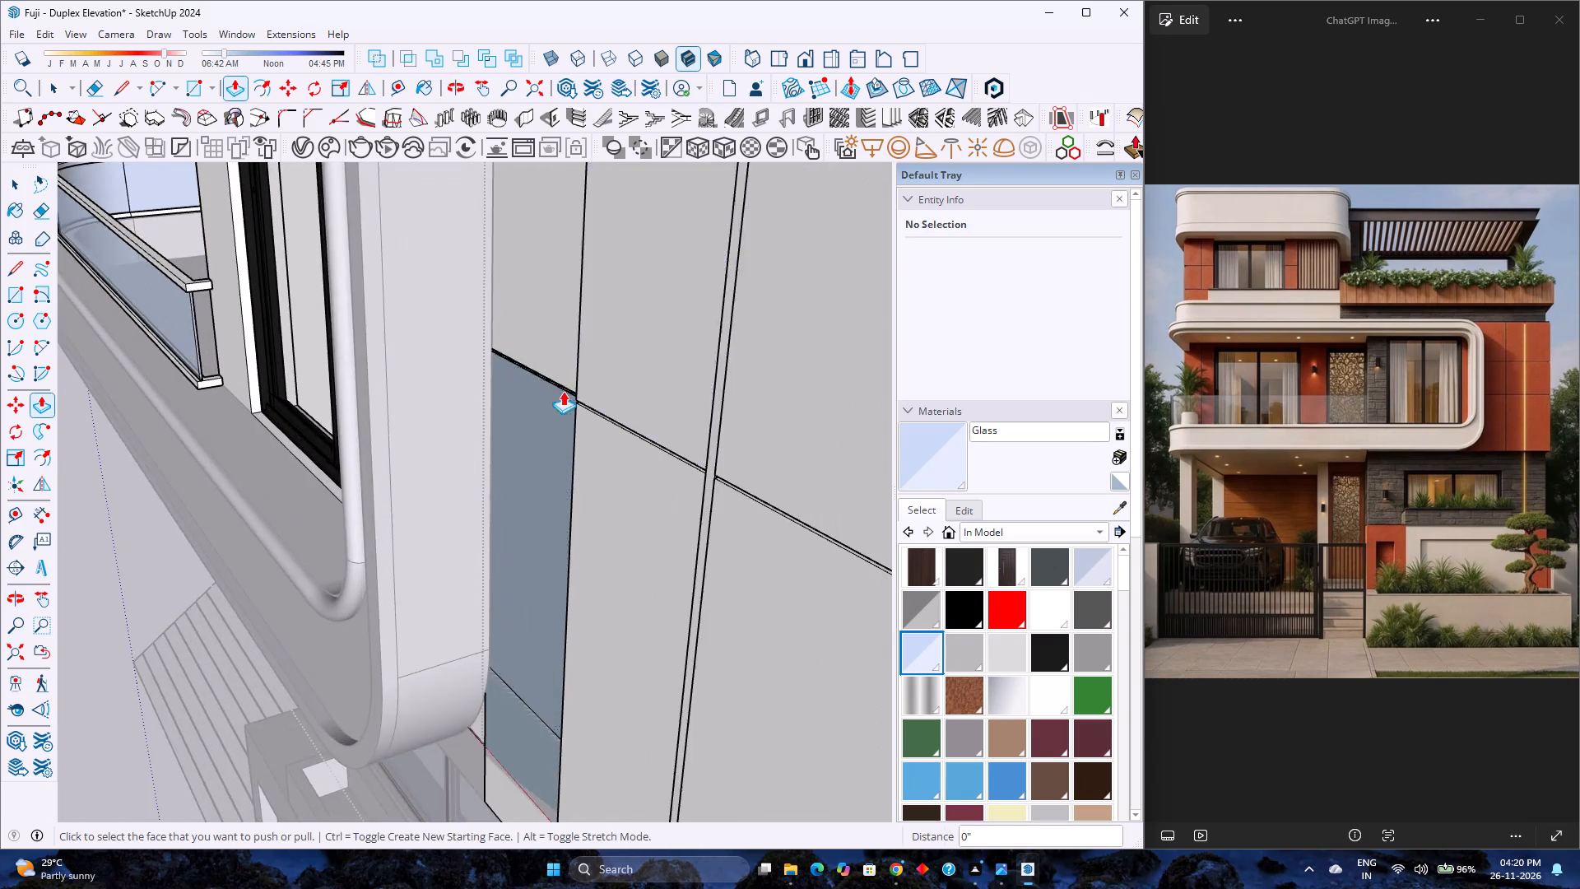
{"action": "scroll", "coordinate": [563, 391], "scroll_direction": "up", "scroll_amount": 10}
{"action": "middle_click_drag", "start_coordinate": [518, 379], "coordinate": [543, 306]}
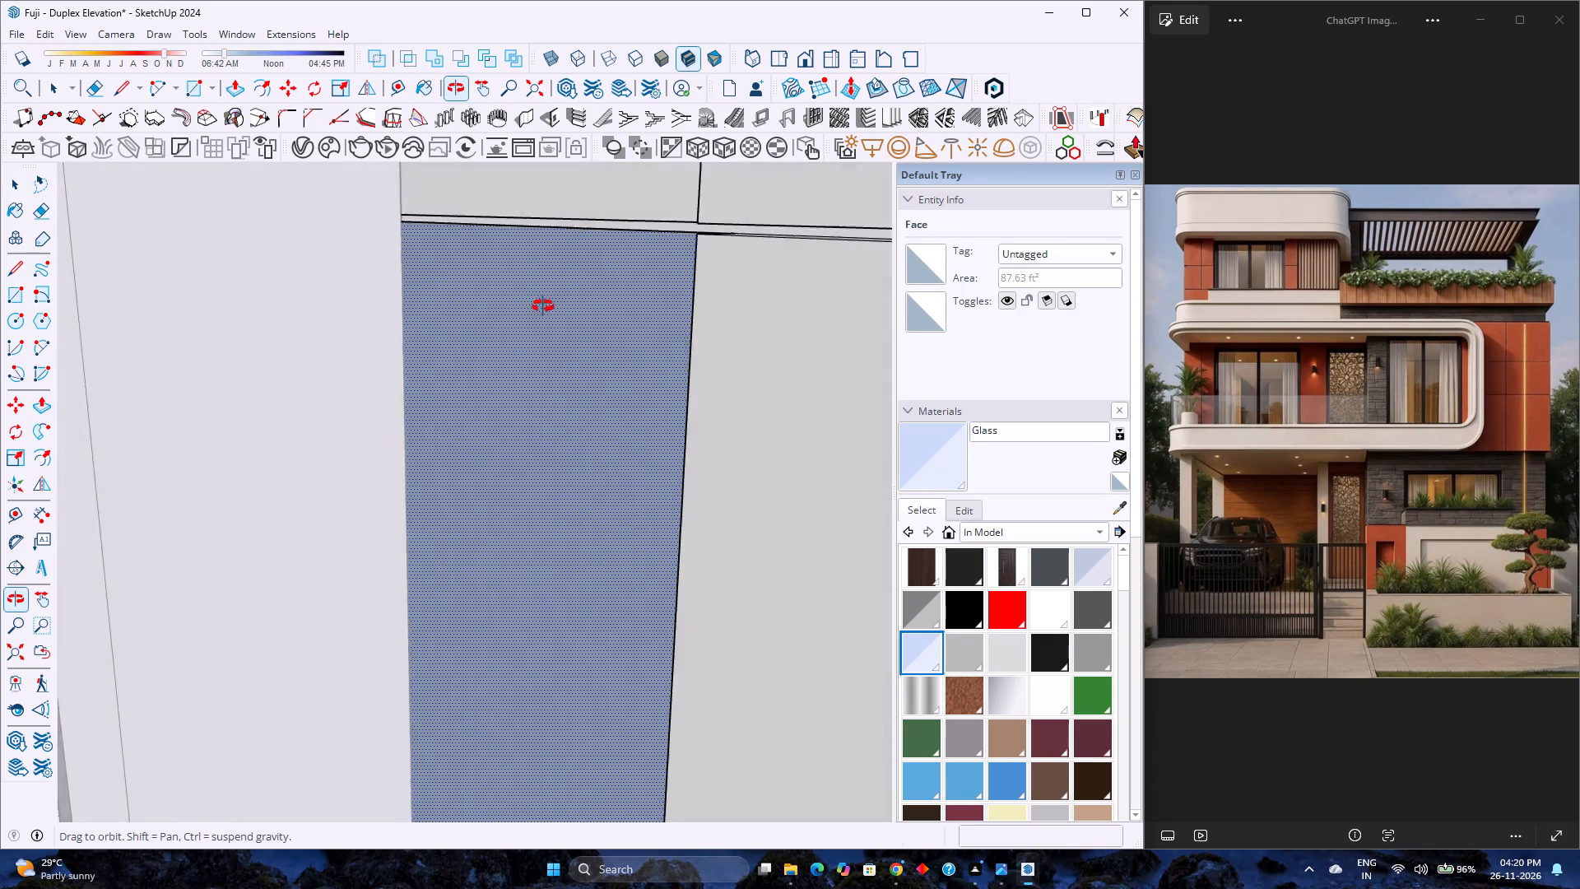
{"action": "middle_click_drag", "start_coordinate": [543, 306], "coordinate": [484, 448]}
{"action": "scroll", "coordinate": [483, 448], "scroll_direction": "up", "scroll_amount": 1}
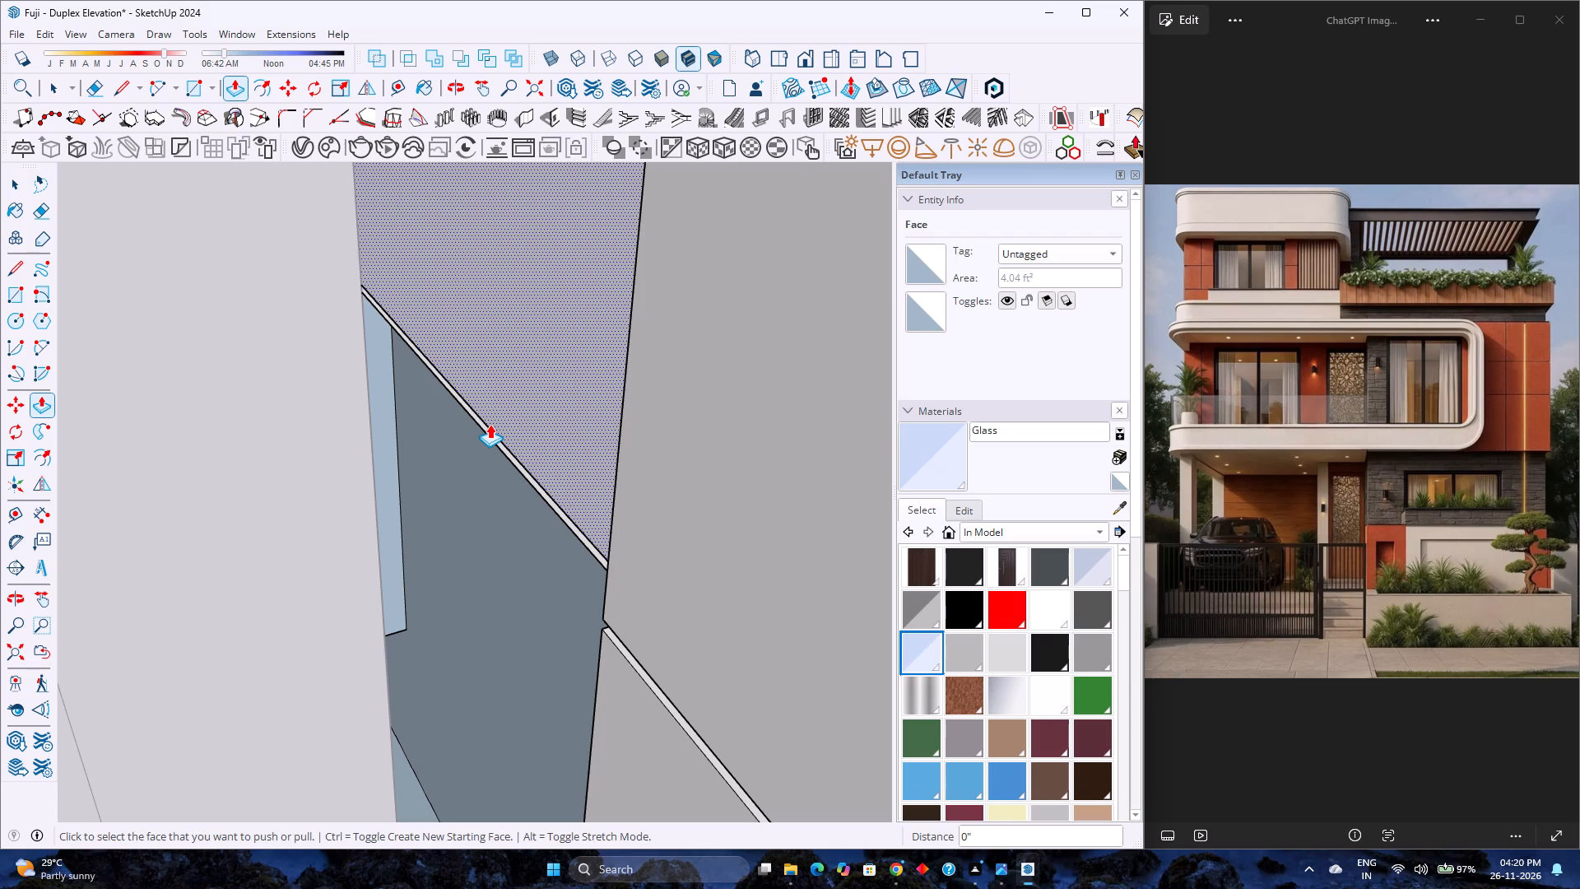
{"action": "scroll", "coordinate": [458, 333], "scroll_direction": "down", "scroll_amount": 15}
{"action": "middle_click_drag", "start_coordinate": [532, 345], "coordinate": [546, 337]}
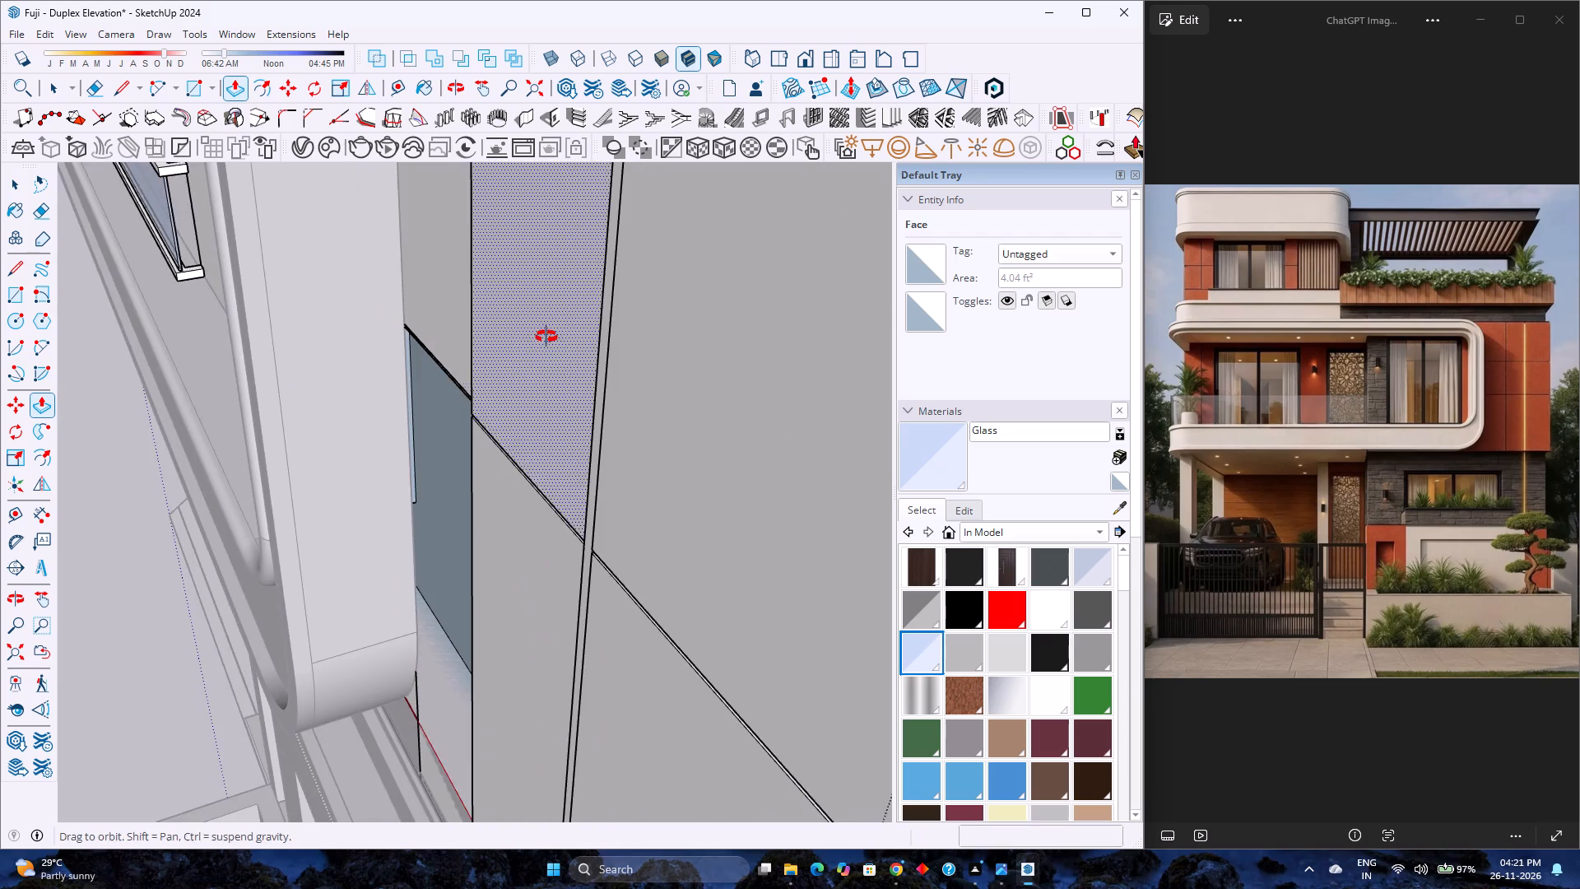
{"action": "middle_click_drag", "start_coordinate": [546, 337], "coordinate": [548, 335]}
{"action": "scroll", "coordinate": [548, 335], "scroll_direction": "down", "scroll_amount": 2}
{"action": "scroll", "coordinate": [467, 387], "scroll_direction": "down", "scroll_amount": 1}
{"action": "scroll", "coordinate": [411, 494], "scroll_direction": "up", "scroll_amount": 1}
{"action": "middle_click_drag", "start_coordinate": [407, 500], "coordinate": [560, 423]}
{"action": "middle_click", "coordinate": [563, 419]}
{"action": "middle_click", "coordinate": [565, 417]}
{"action": "scroll", "coordinate": [524, 426], "scroll_direction": "down", "scroll_amount": 5}
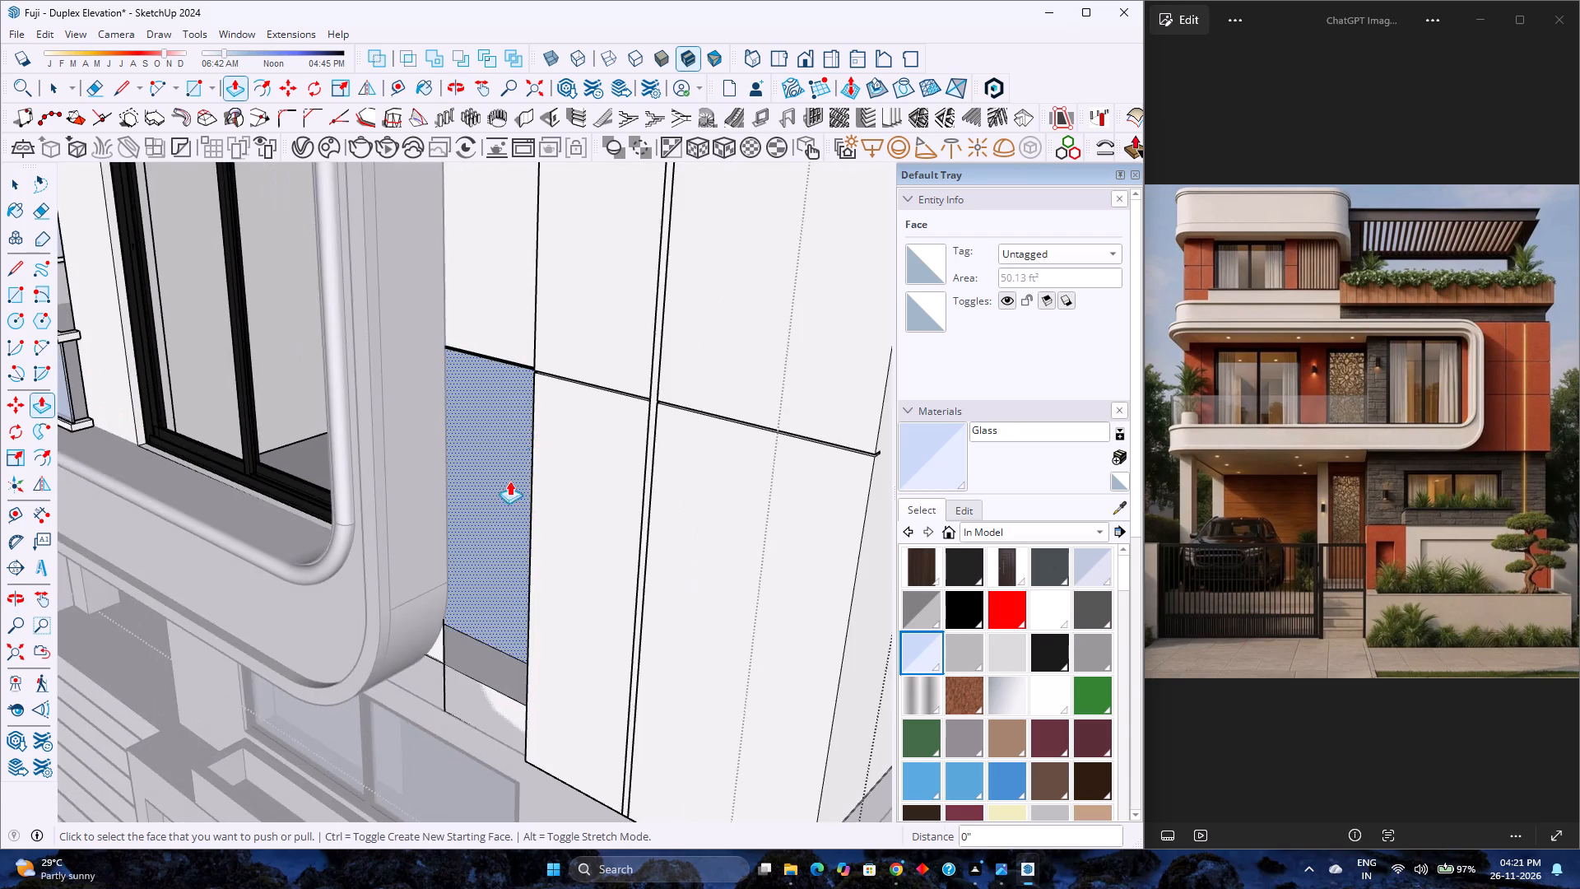
Draw a line about 1' 5 3/4" across the base of the pushed-in lower panel, ending at the neighbouring cladding column.
{"action": "middle_click_drag", "start_coordinate": [500, 529], "coordinate": [444, 364], "text": "shift"}
{"action": "middle_click", "coordinate": [444, 364], "text": "shift"}
{"action": "scroll", "coordinate": [413, 449], "scroll_direction": "up", "scroll_amount": 4}
{"action": "key", "text": "space"}
{"action": "left_click", "coordinate": [421, 508]}
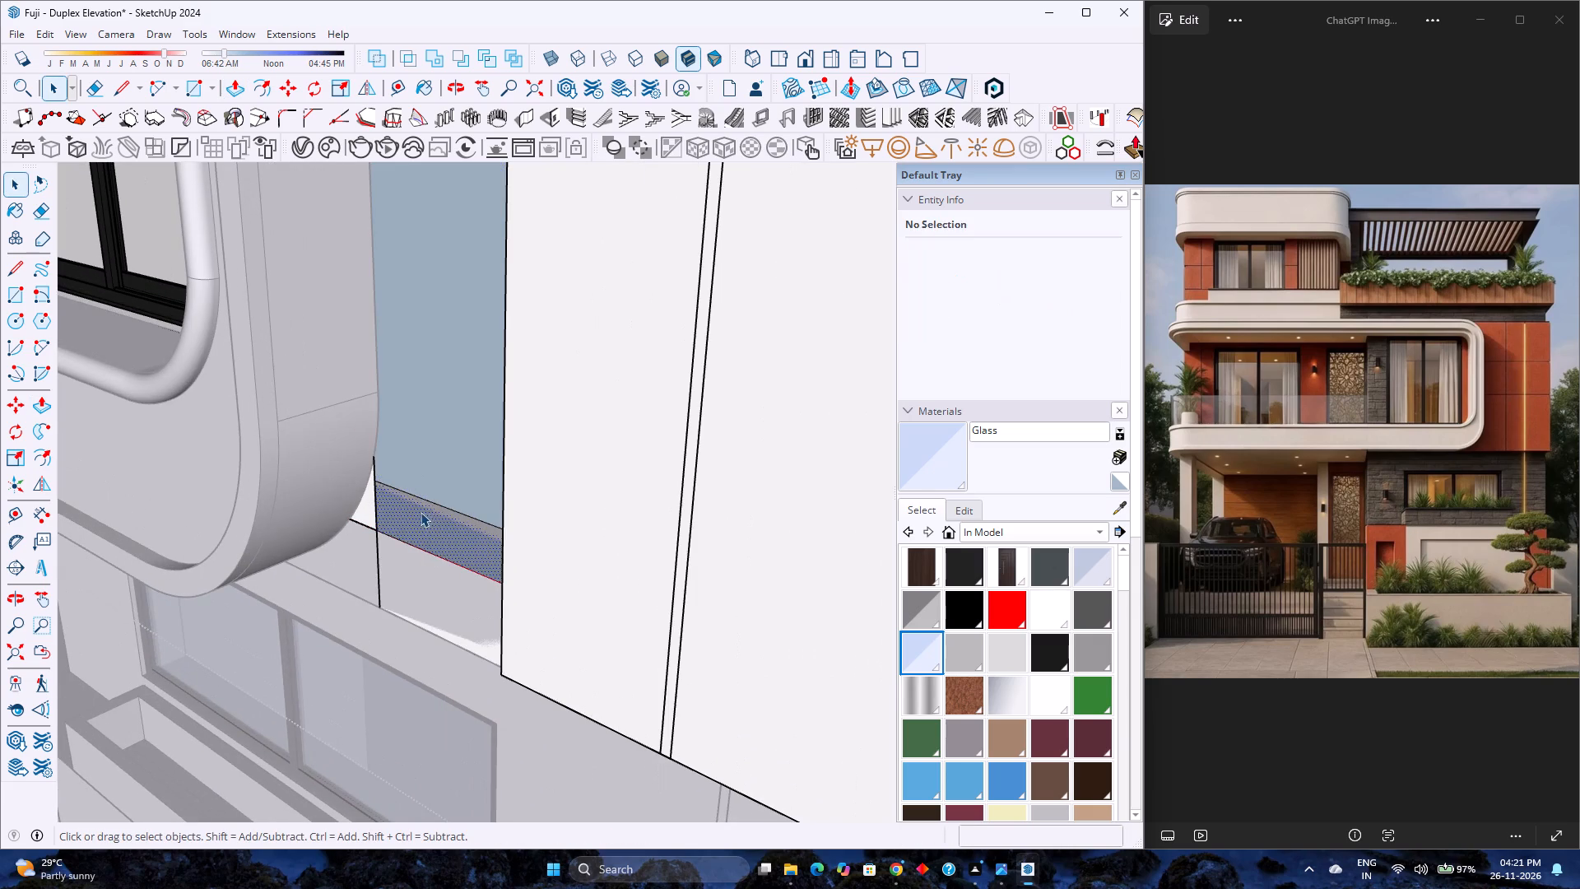
{"action": "middle_click_drag", "start_coordinate": [418, 533], "coordinate": [513, 727]}
{"action": "scroll", "coordinate": [513, 712], "scroll_direction": "up", "scroll_amount": 1}
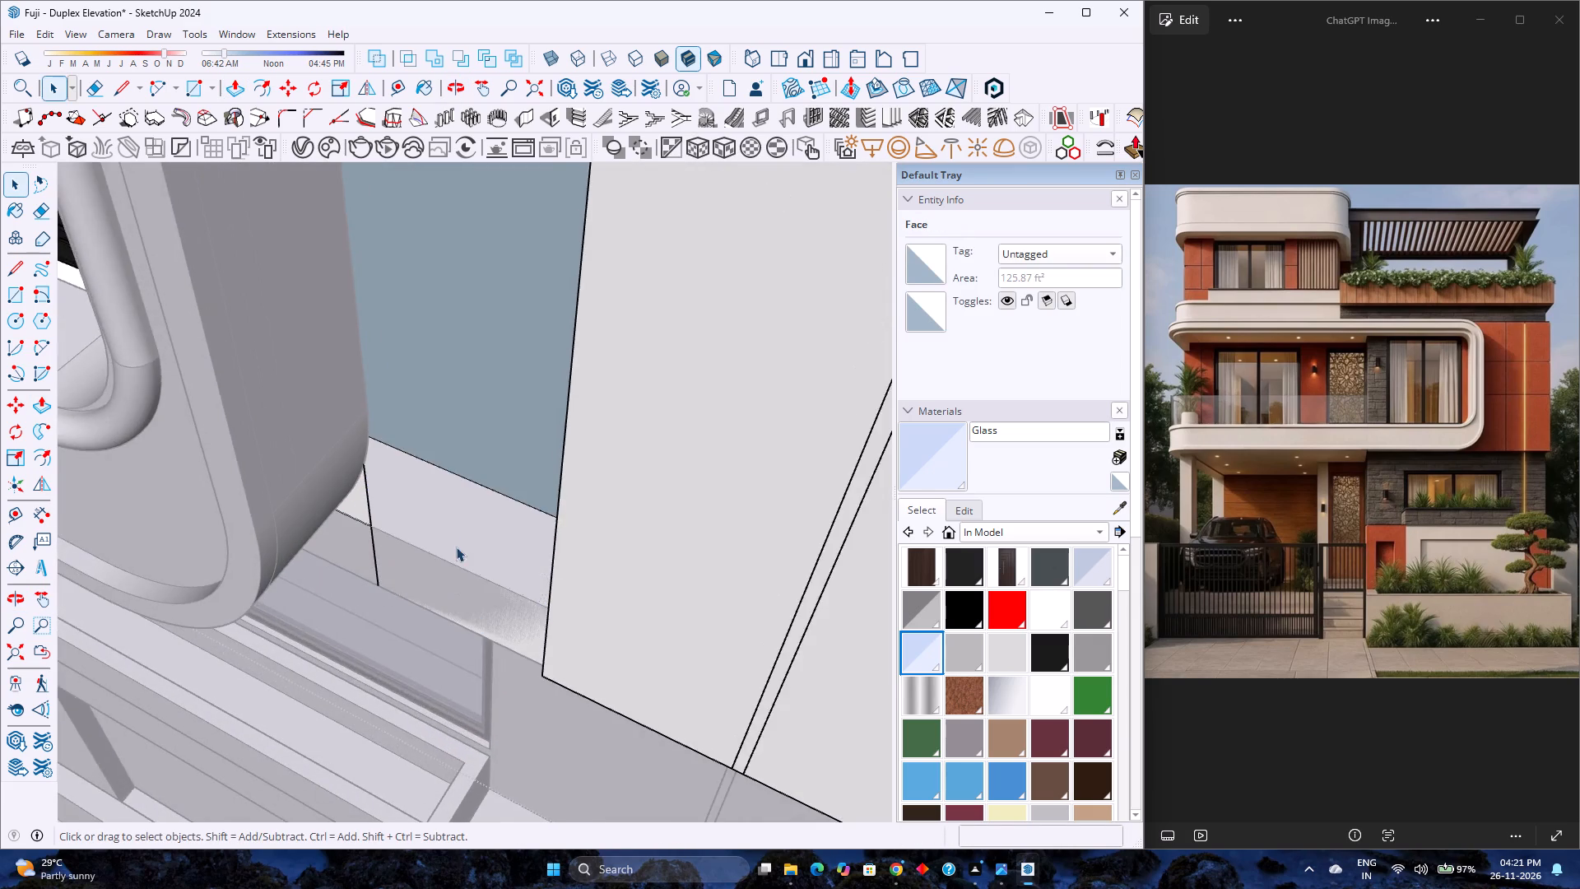
{"action": "scroll", "coordinate": [456, 537], "scroll_direction": "up", "scroll_amount": 2}
{"action": "key", "text": "l"}
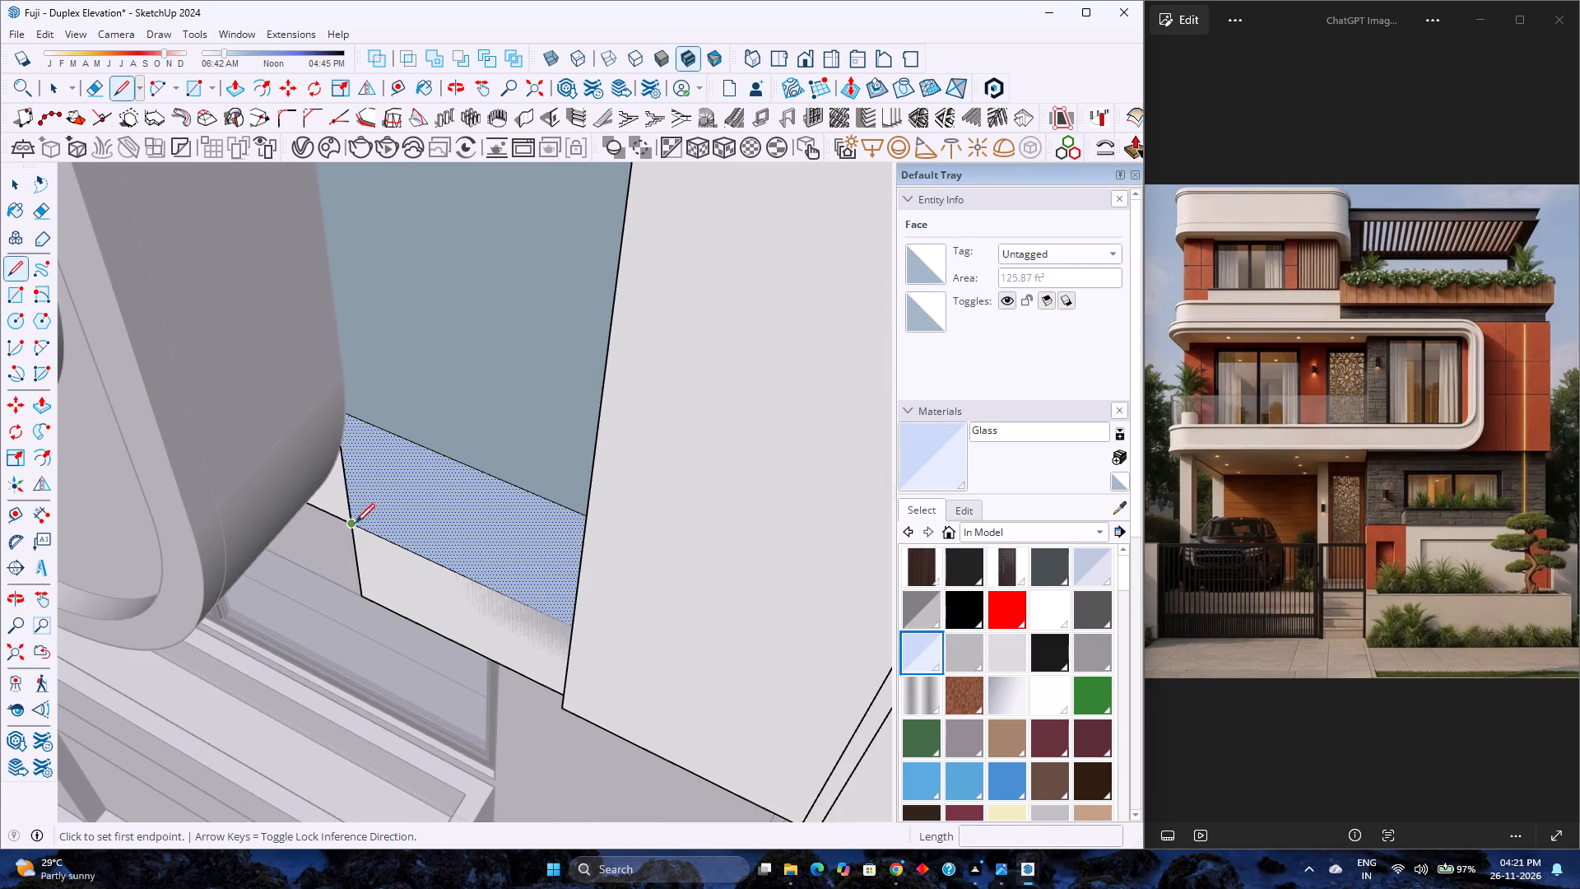
{"action": "left_click", "coordinate": [355, 524]}
{"action": "scroll", "coordinate": [530, 631], "scroll_direction": "up", "scroll_amount": 3}
{"action": "middle_click_drag", "start_coordinate": [530, 631], "coordinate": [723, 608]}
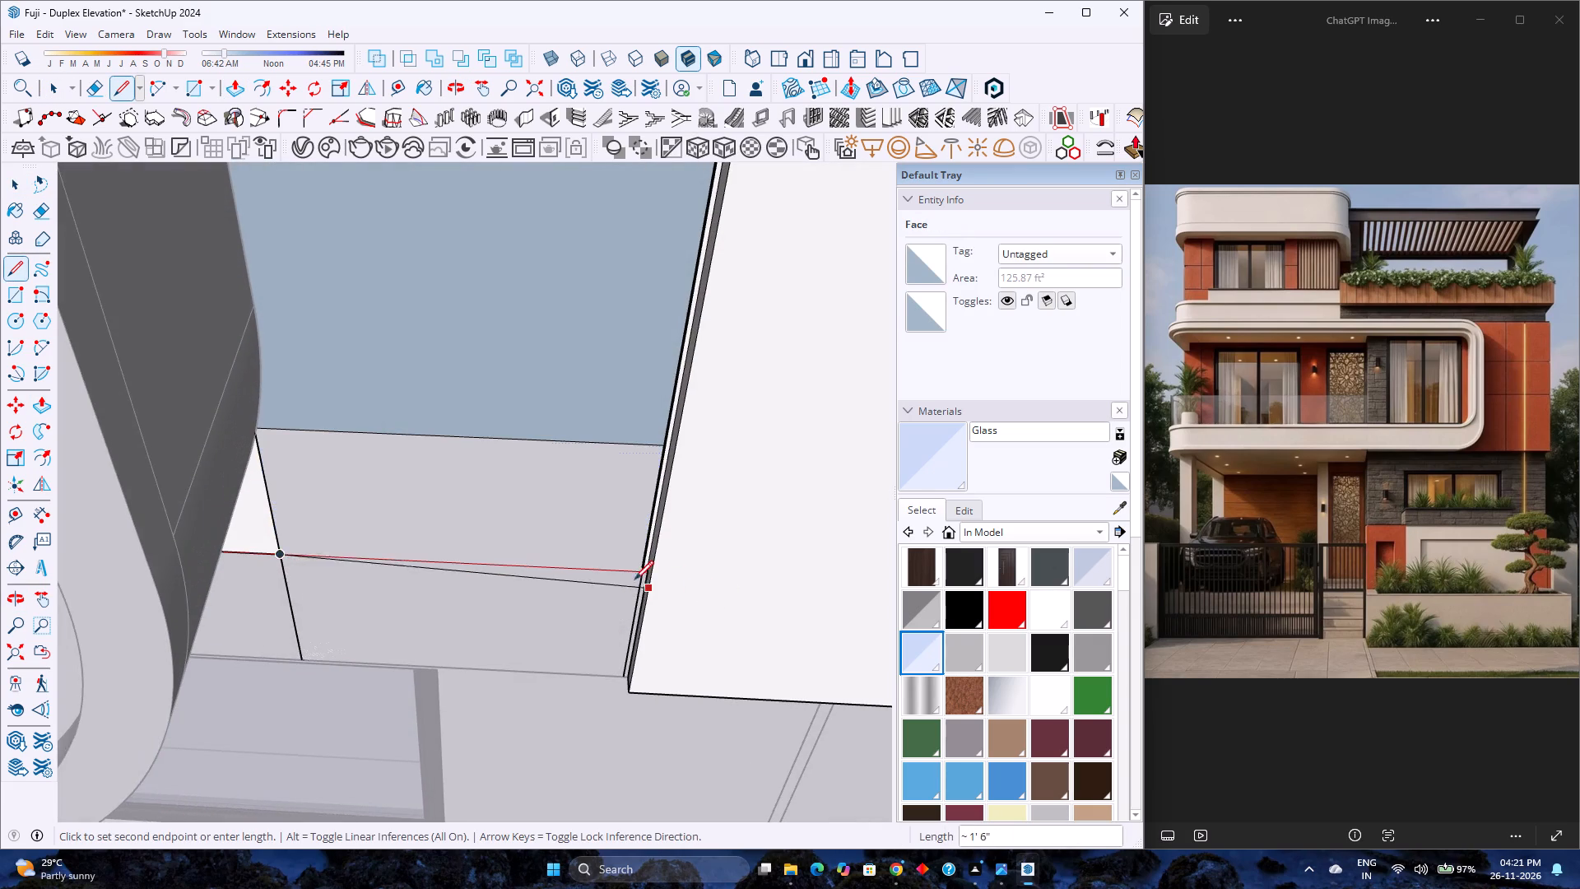
{"action": "scroll", "coordinate": [616, 578], "scroll_direction": "up", "scroll_amount": 8}
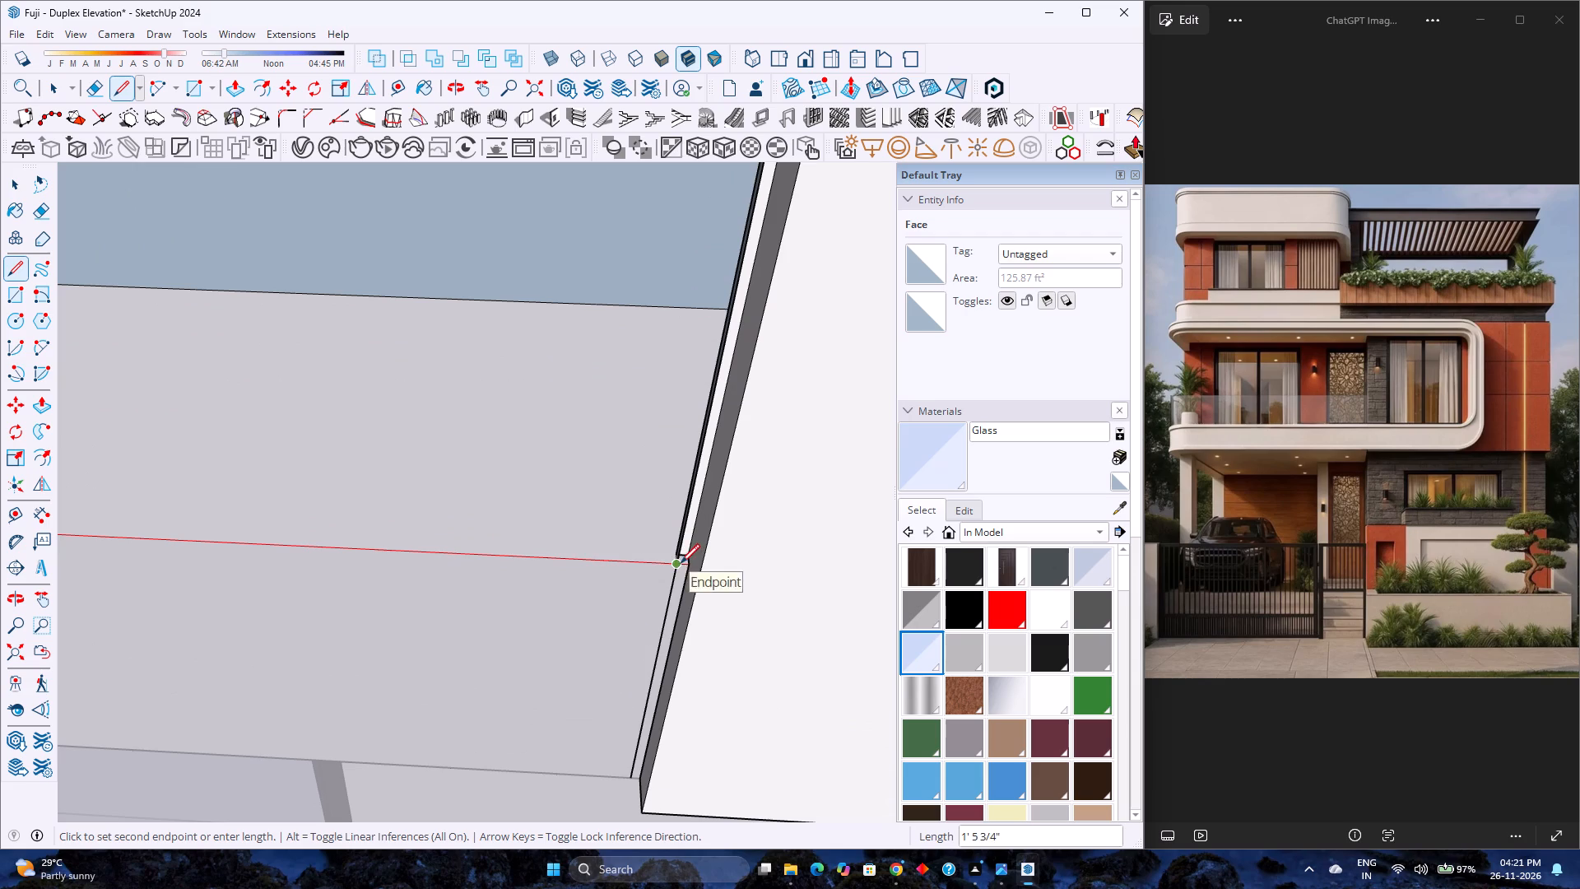
{"action": "left_click", "coordinate": [681, 563]}
Draw a vertical line about 7' 3 3/16" along the rounded frame's outer side, between its upper and lower corner curves.
{"action": "scroll", "coordinate": [565, 566], "scroll_direction": "down", "scroll_amount": 12}
{"action": "middle_click_drag", "start_coordinate": [576, 556], "coordinate": [398, 521]}
{"action": "scroll", "coordinate": [398, 521], "scroll_direction": "down", "scroll_amount": 2}
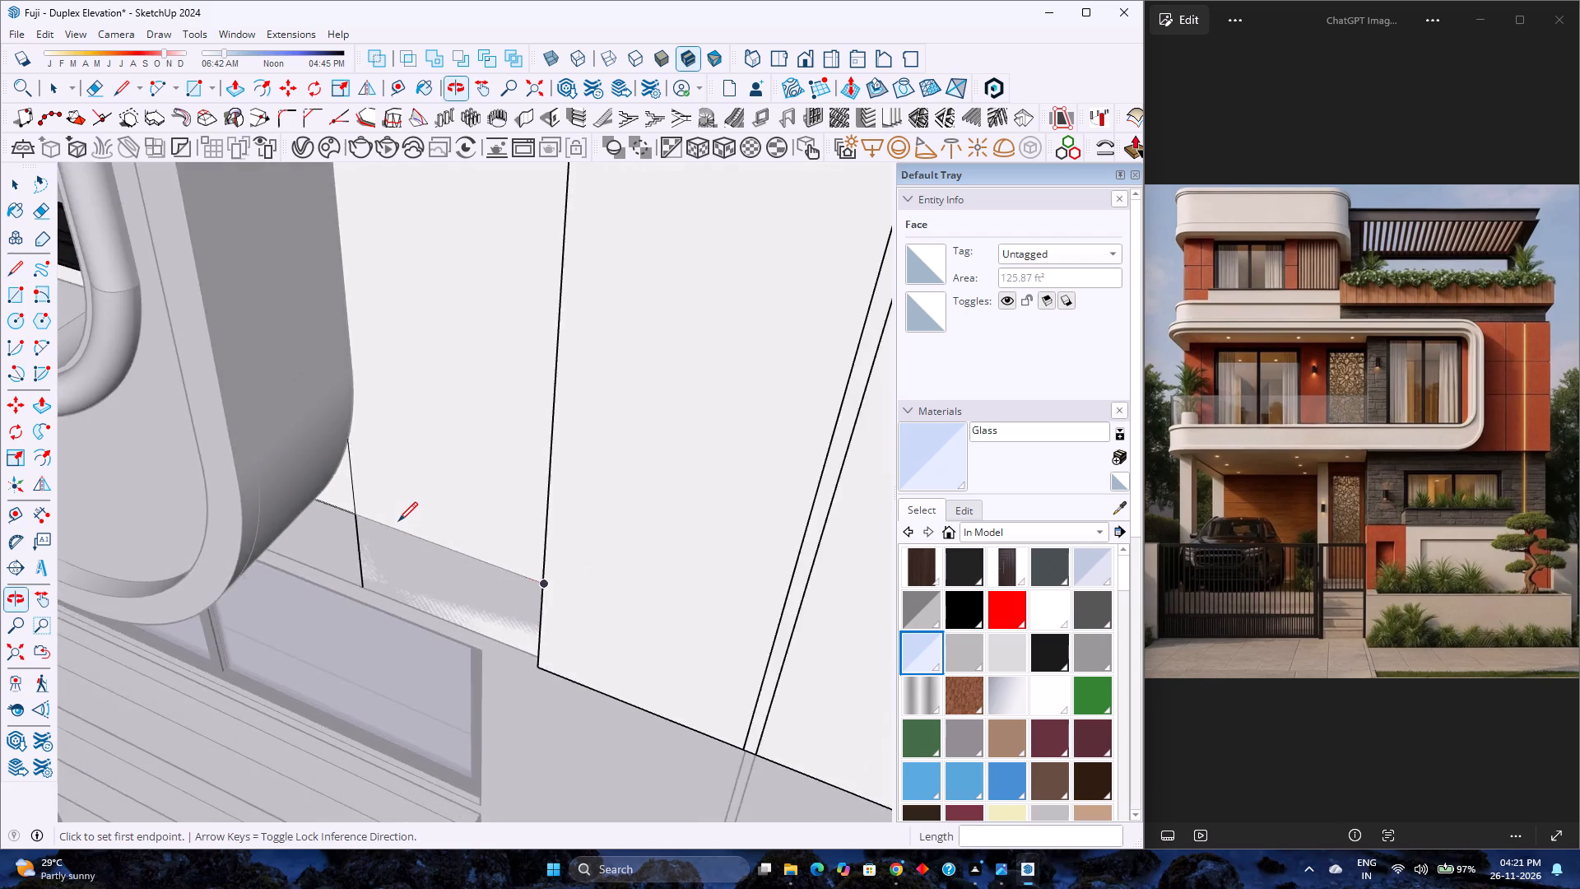
{"action": "scroll", "coordinate": [398, 521], "scroll_direction": "down", "scroll_amount": 5}
{"action": "middle_click_drag", "start_coordinate": [409, 490], "coordinate": [472, 658], "text": "shift"}
{"action": "scroll", "coordinate": [462, 608], "scroll_direction": "down", "scroll_amount": 8}
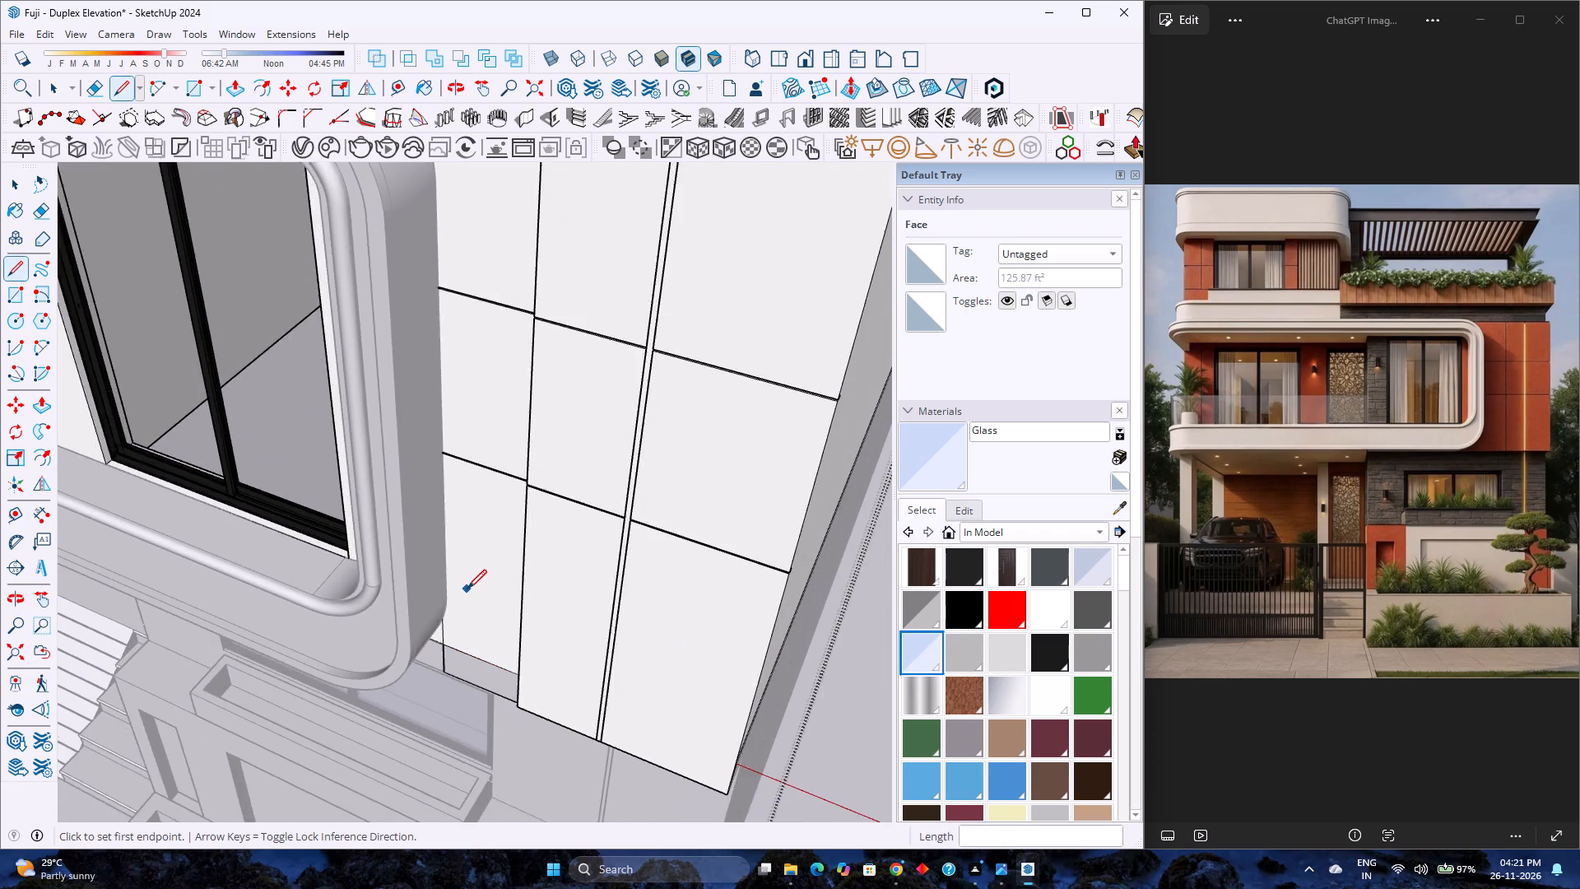
{"action": "scroll", "coordinate": [467, 589], "scroll_direction": "down", "scroll_amount": 1}
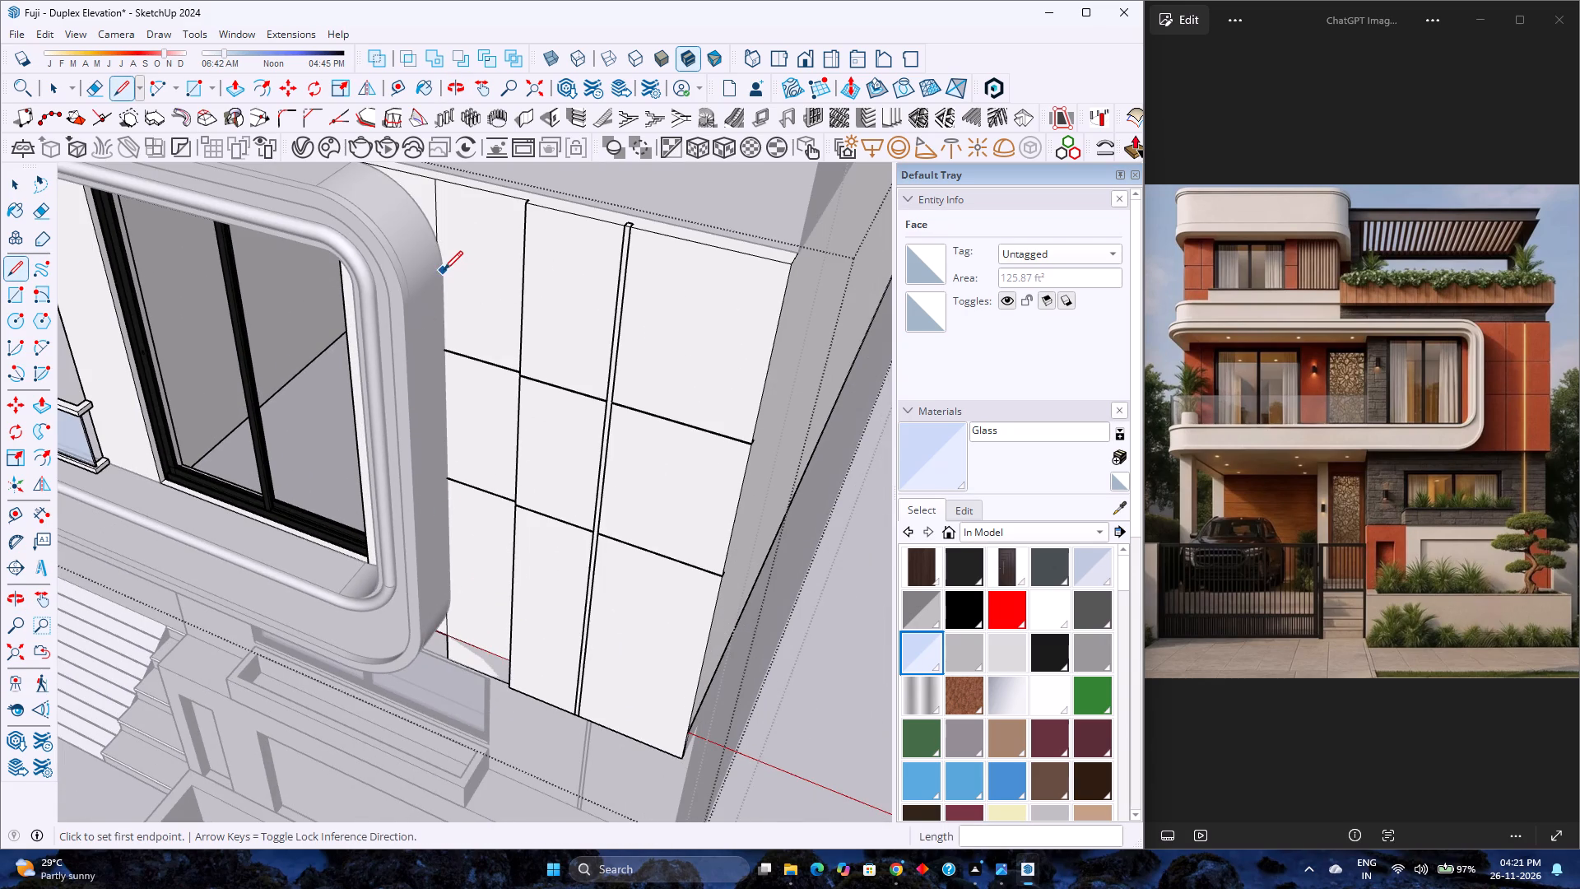
{"action": "scroll", "coordinate": [448, 268], "scroll_direction": "up", "scroll_amount": 7}
{"action": "middle_click_drag", "start_coordinate": [445, 269], "coordinate": [358, 320]}
{"action": "middle_click", "coordinate": [358, 321]}
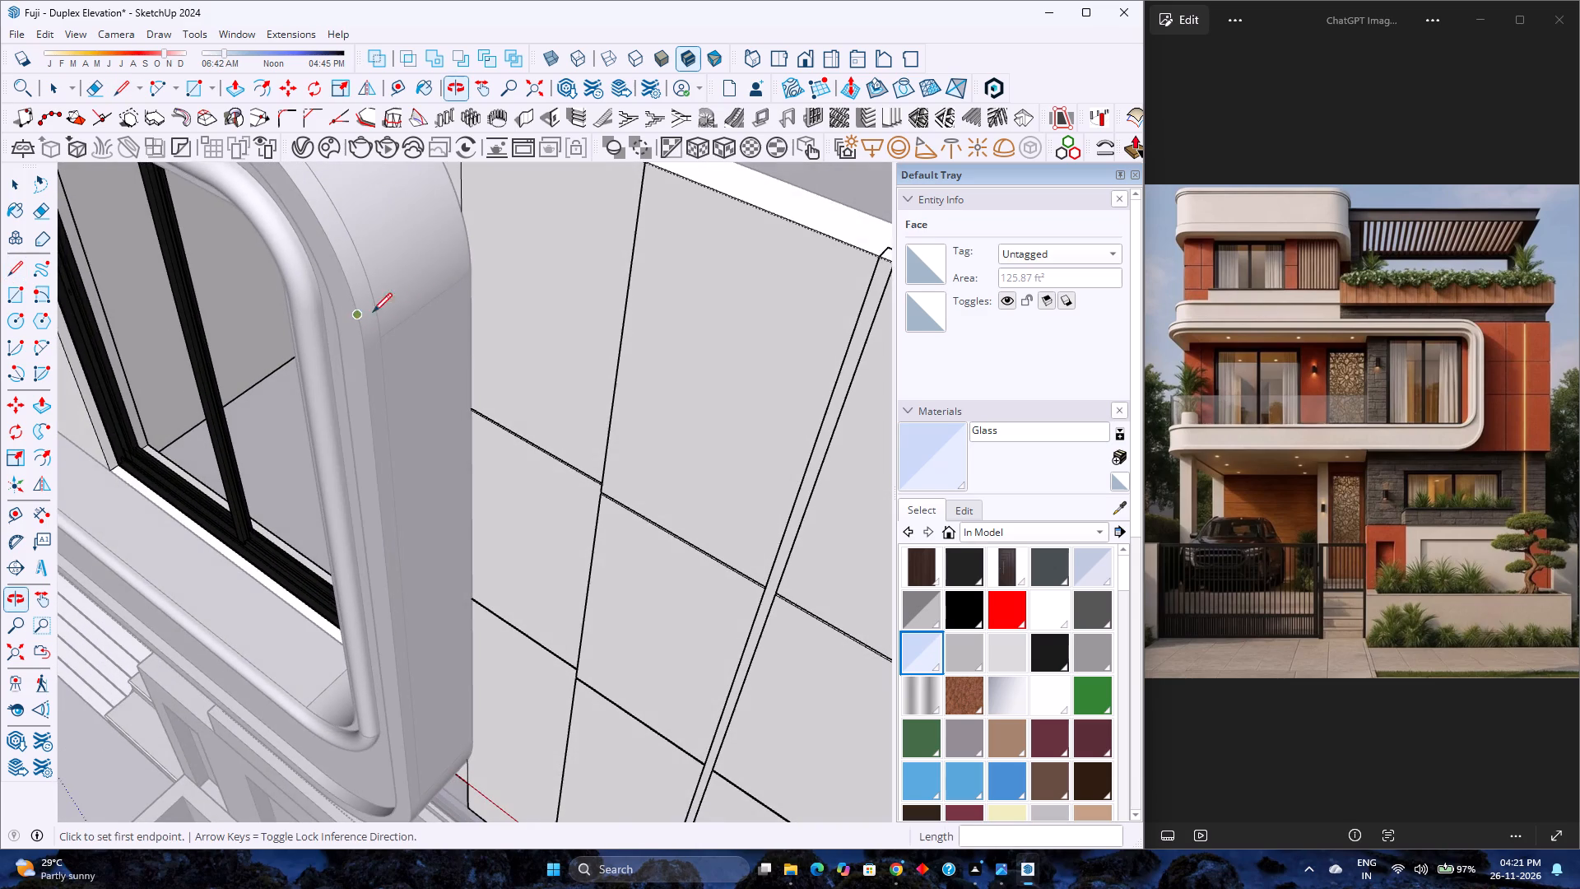
{"action": "scroll", "coordinate": [469, 282], "scroll_direction": "up", "scroll_amount": 8}
{"action": "middle_click_drag", "start_coordinate": [468, 282], "coordinate": [442, 240]}
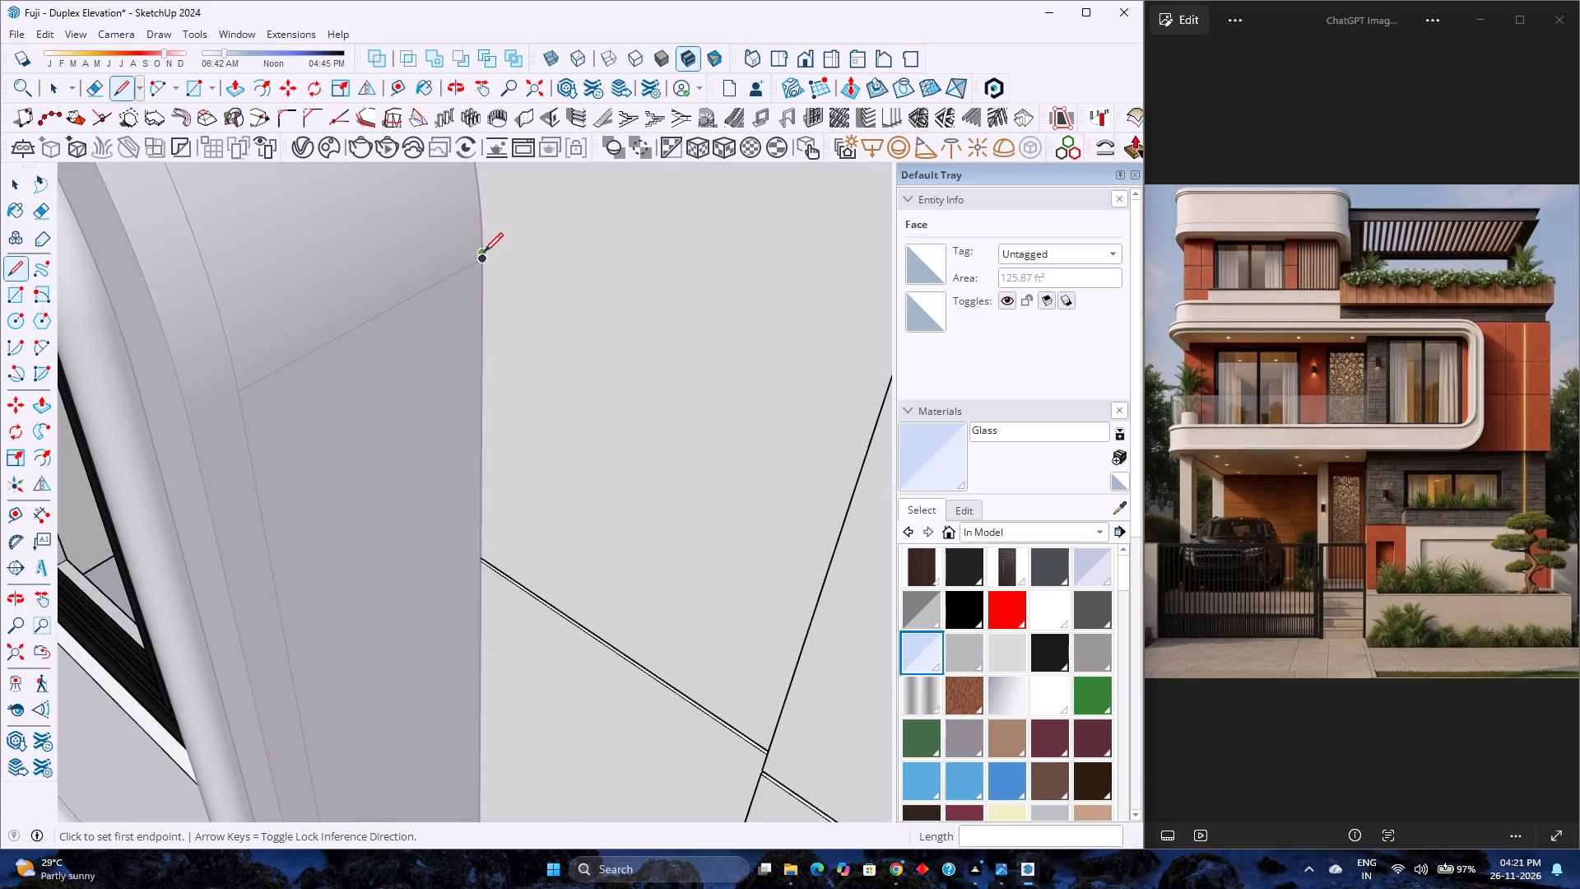
{"action": "scroll", "coordinate": [481, 263], "scroll_direction": "up", "scroll_amount": 2}
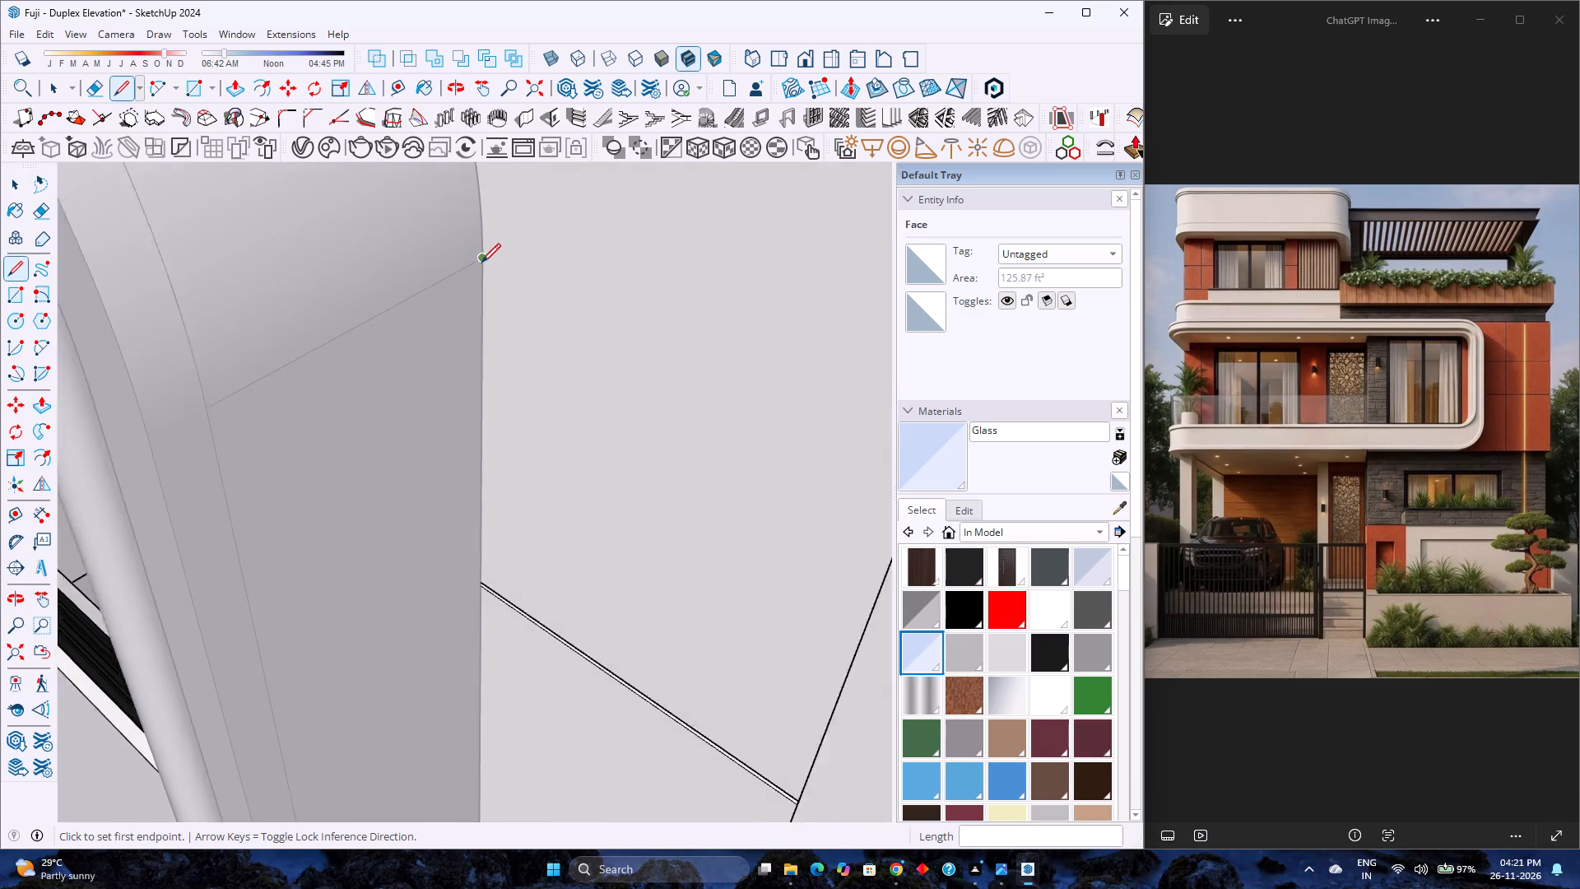
{"action": "scroll", "coordinate": [481, 263], "scroll_direction": "up", "scroll_amount": 7}
{"action": "left_click", "coordinate": [486, 258]}
{"action": "scroll", "coordinate": [504, 377], "scroll_direction": "down", "scroll_amount": 4}
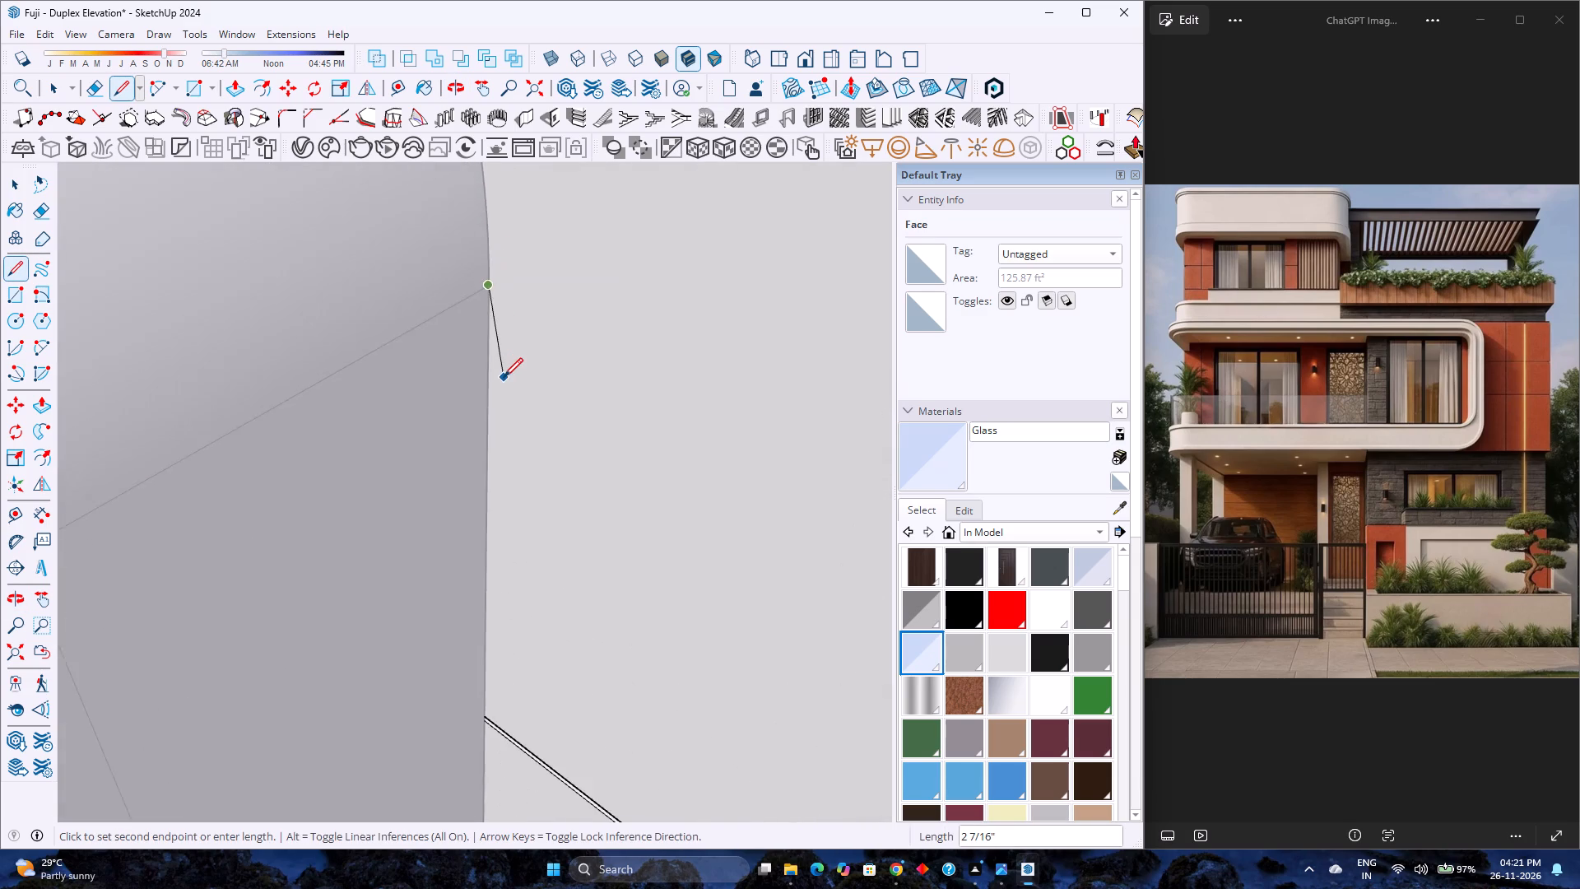
{"action": "scroll", "coordinate": [504, 377], "scroll_direction": "down", "scroll_amount": 20}
{"action": "scroll", "coordinate": [504, 377], "scroll_direction": "down", "scroll_amount": 7}
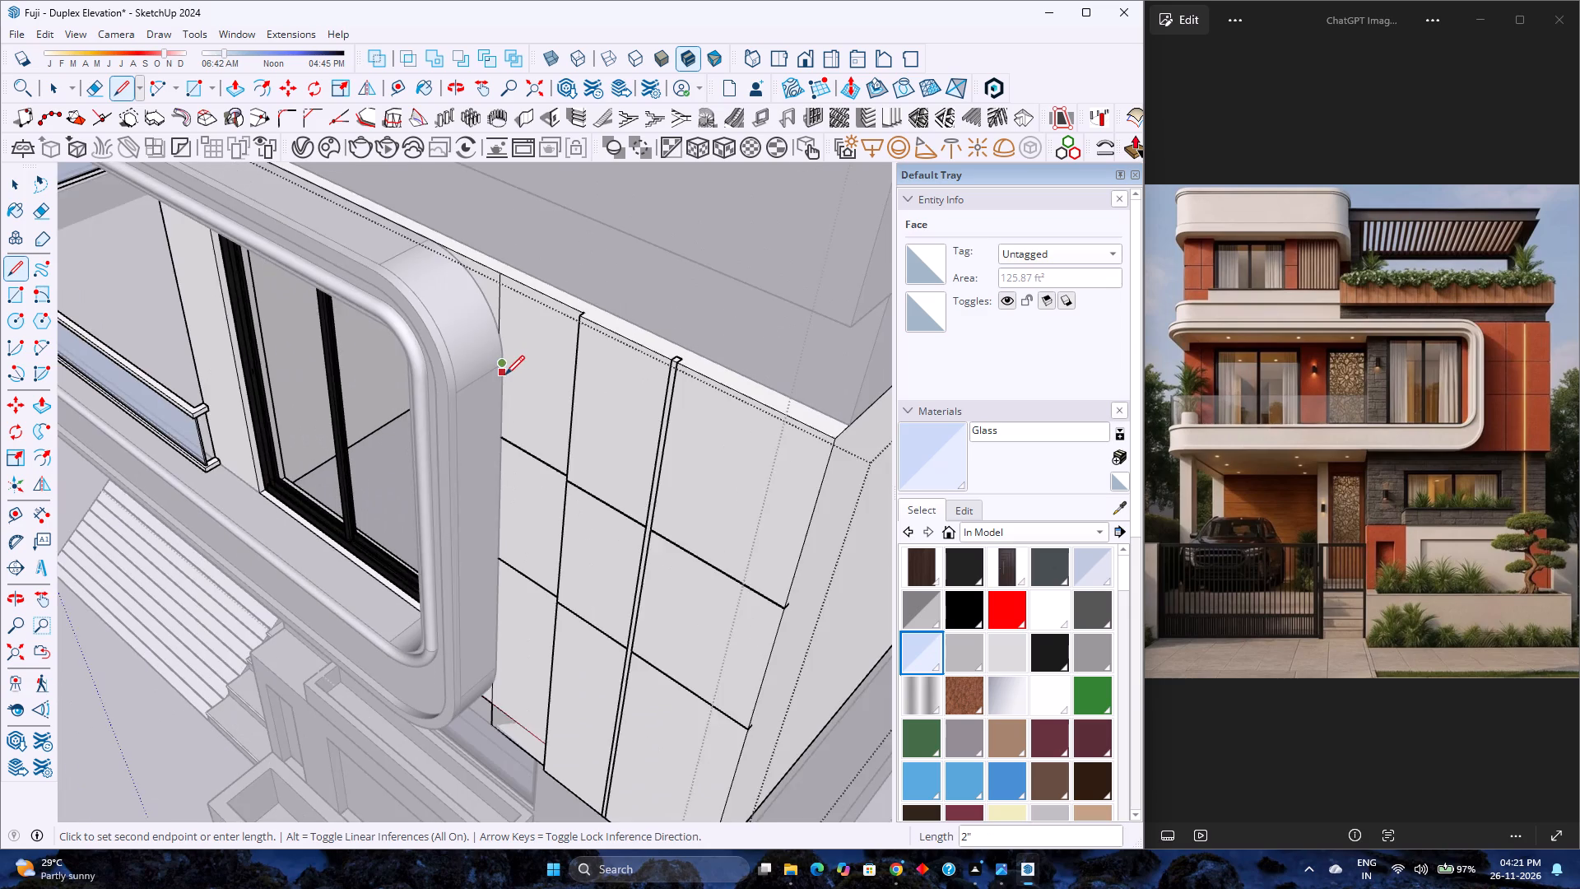
{"action": "scroll", "coordinate": [504, 382], "scroll_direction": "down", "scroll_amount": 1}
{"action": "scroll", "coordinate": [497, 657], "scroll_direction": "up", "scroll_amount": 12}
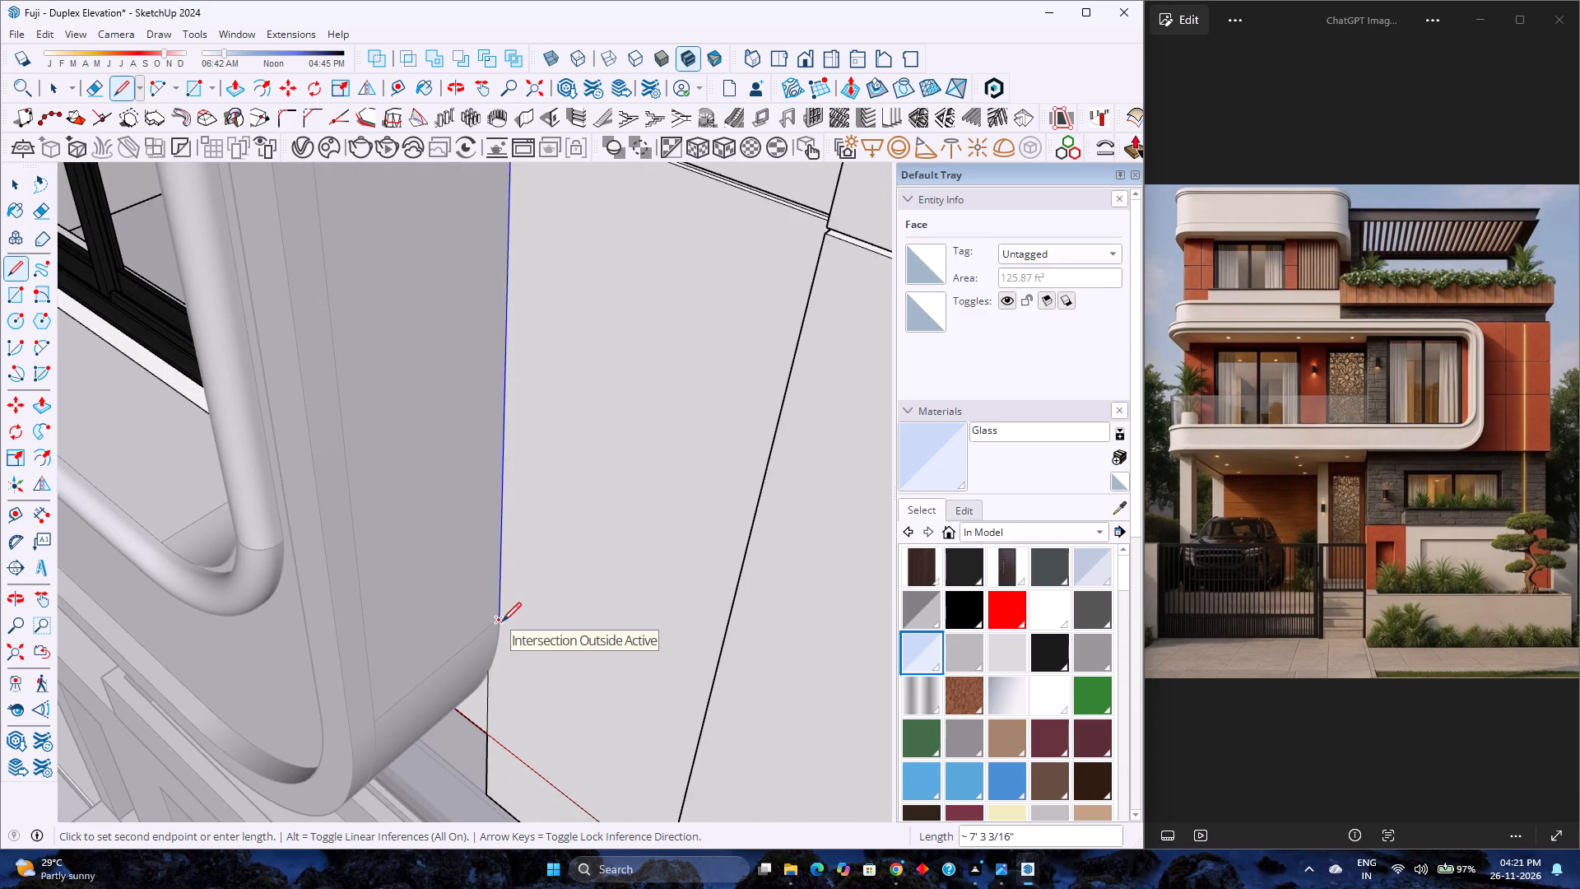
{"action": "left_click", "coordinate": [502, 621]}
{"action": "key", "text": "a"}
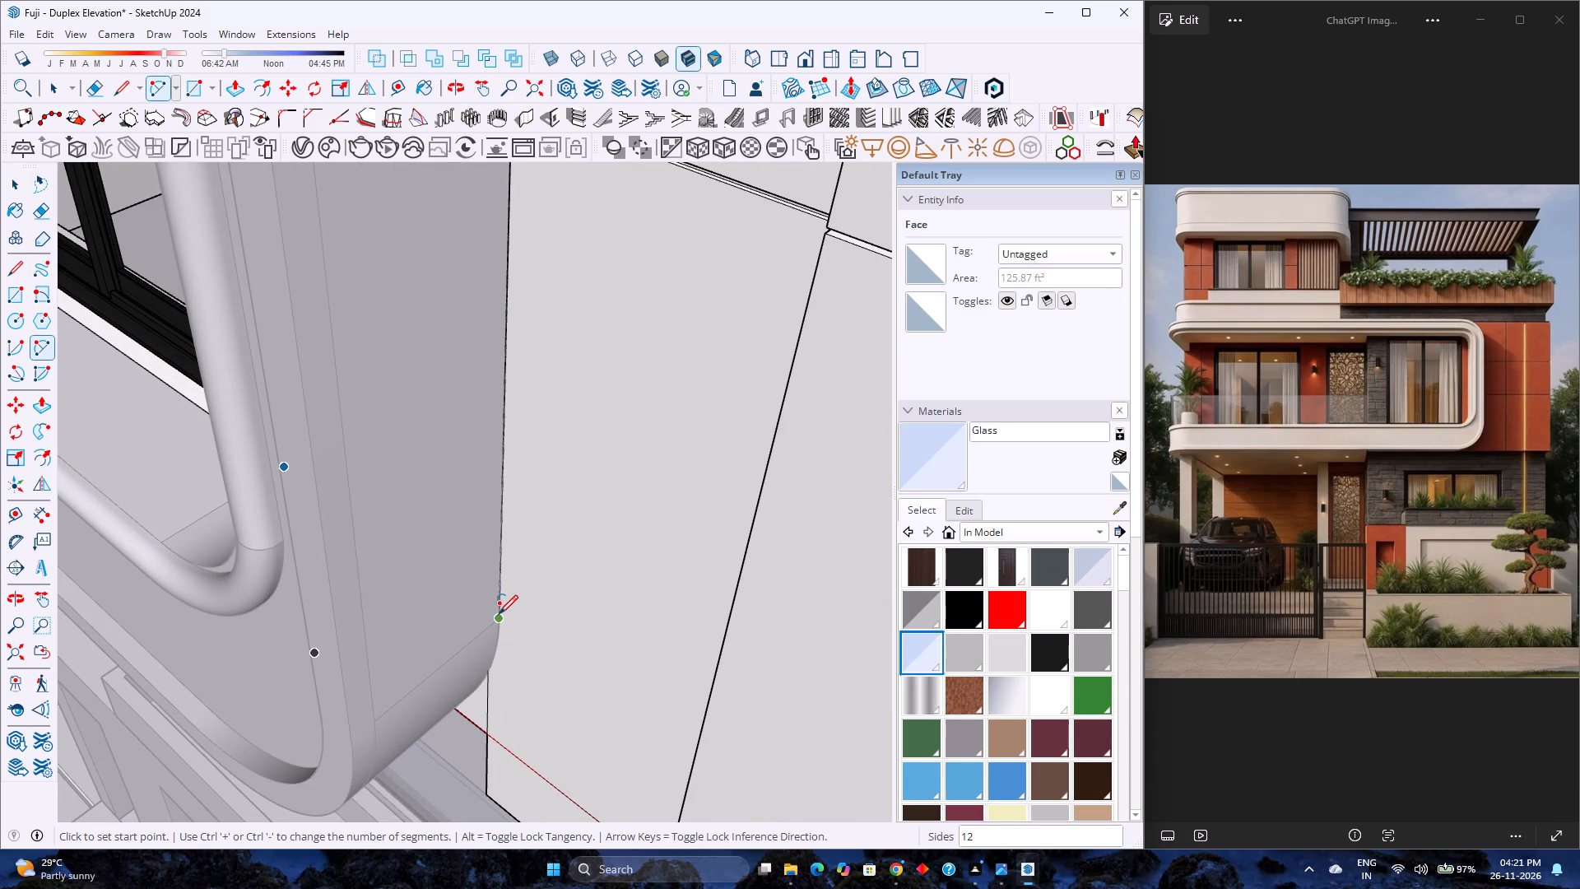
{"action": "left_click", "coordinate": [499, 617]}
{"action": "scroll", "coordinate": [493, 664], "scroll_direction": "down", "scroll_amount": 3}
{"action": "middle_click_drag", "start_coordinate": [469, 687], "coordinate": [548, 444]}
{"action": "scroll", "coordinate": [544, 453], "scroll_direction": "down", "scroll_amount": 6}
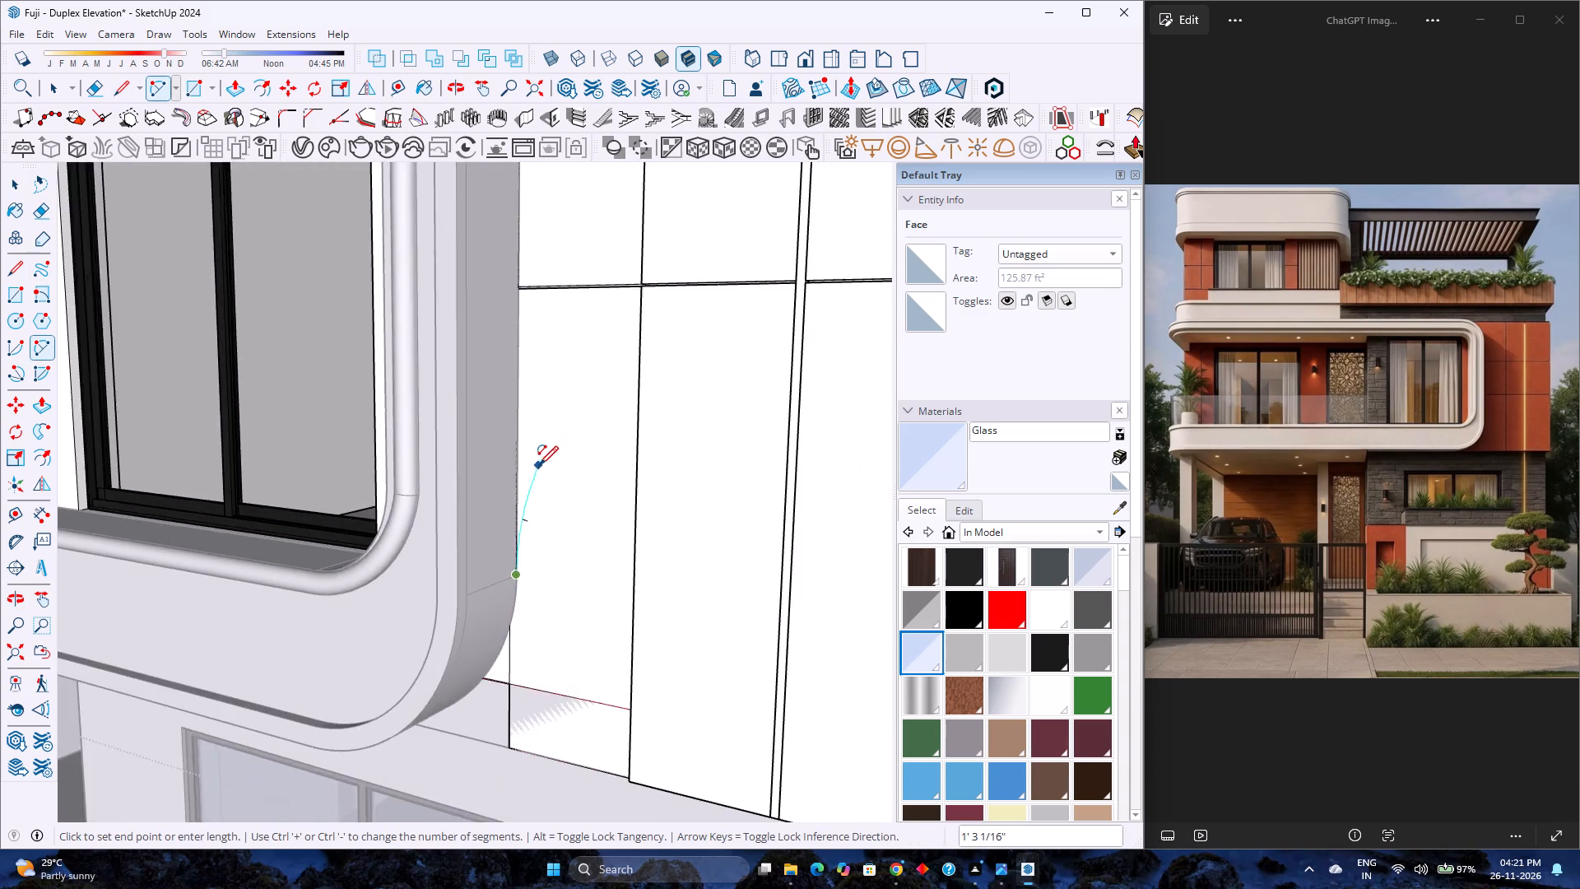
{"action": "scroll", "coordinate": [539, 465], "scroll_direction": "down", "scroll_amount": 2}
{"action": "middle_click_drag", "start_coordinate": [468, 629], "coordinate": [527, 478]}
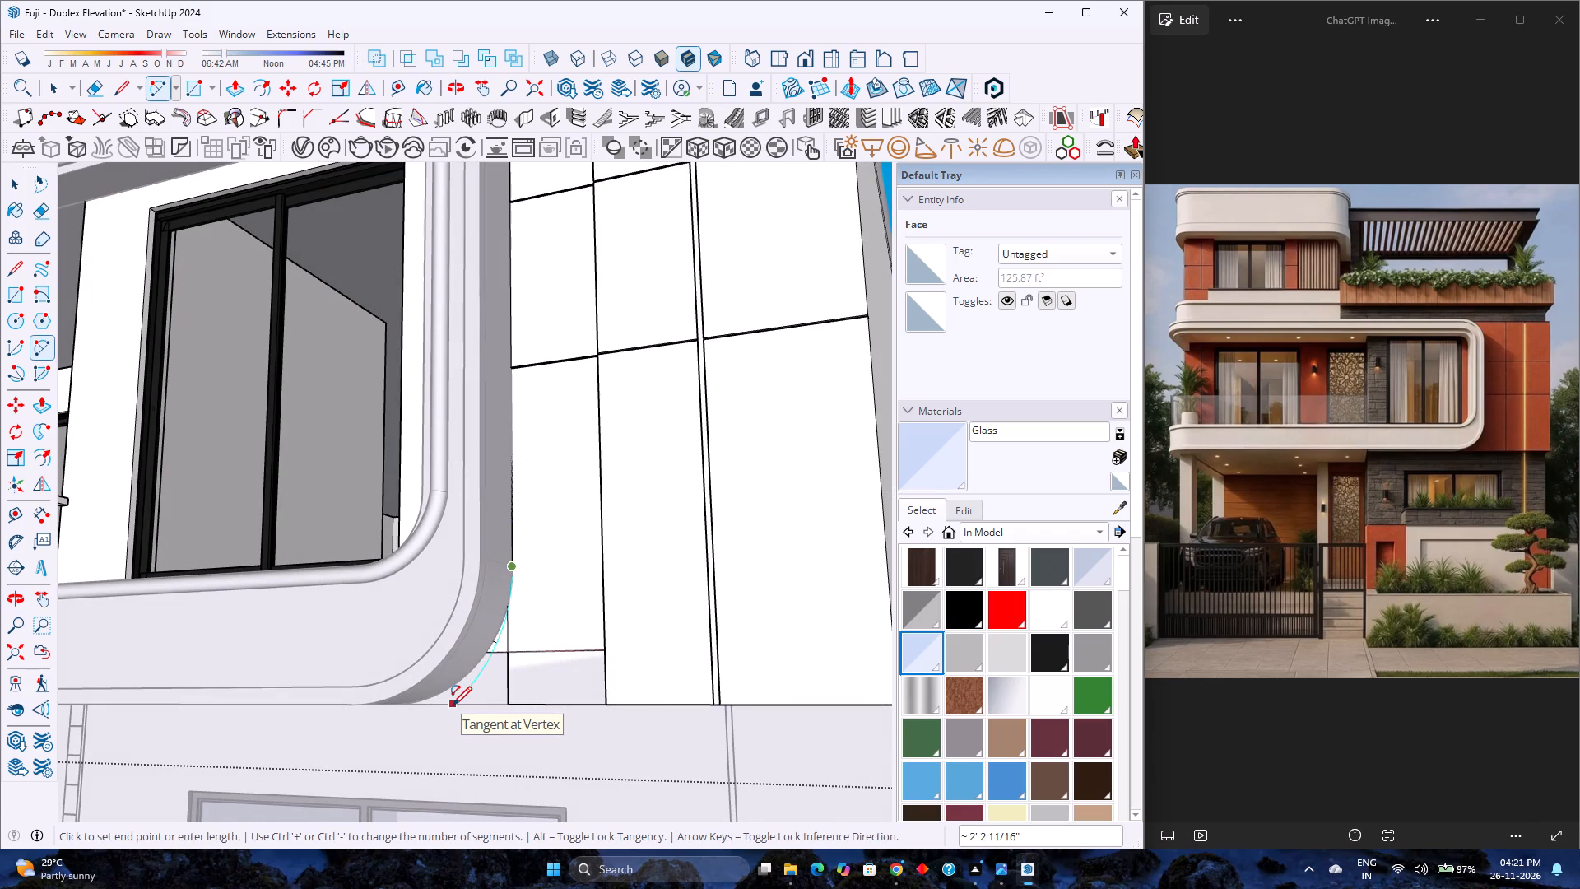
Erase the leftover short edges below the lower cladding panel at the rounded frame's corner, undoing the stray panel-edge erasure.
{"action": "key", "text": "e"}
{"action": "left_click", "coordinate": [506, 635]}
{"action": "left_click", "coordinate": [504, 649]}
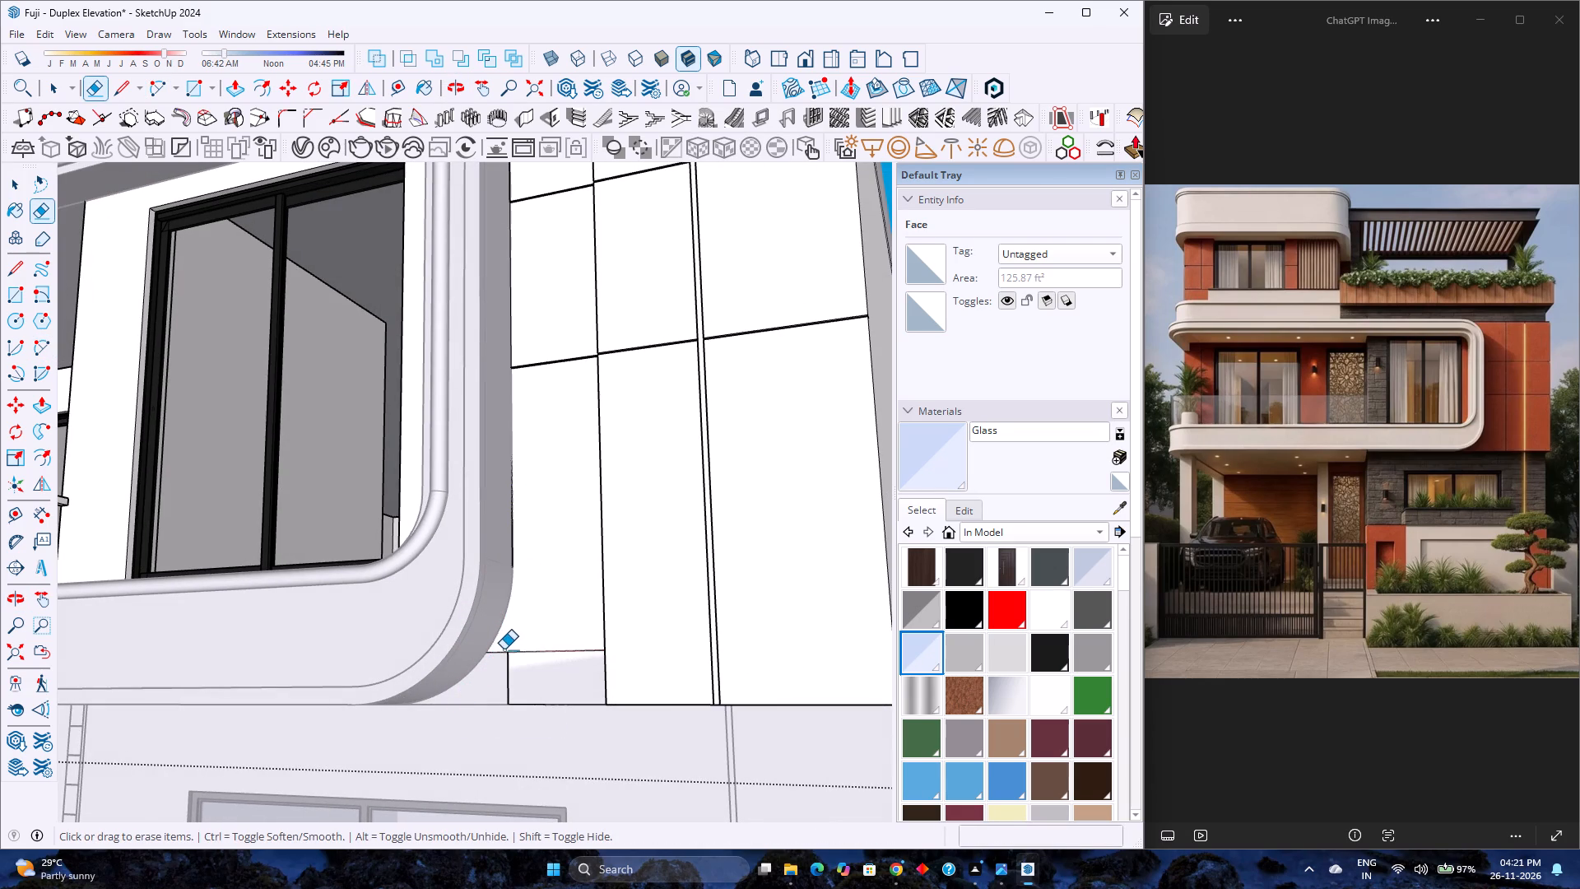
{"action": "left_click", "coordinate": [504, 651]}
{"action": "key", "text": "ctrl+z"}
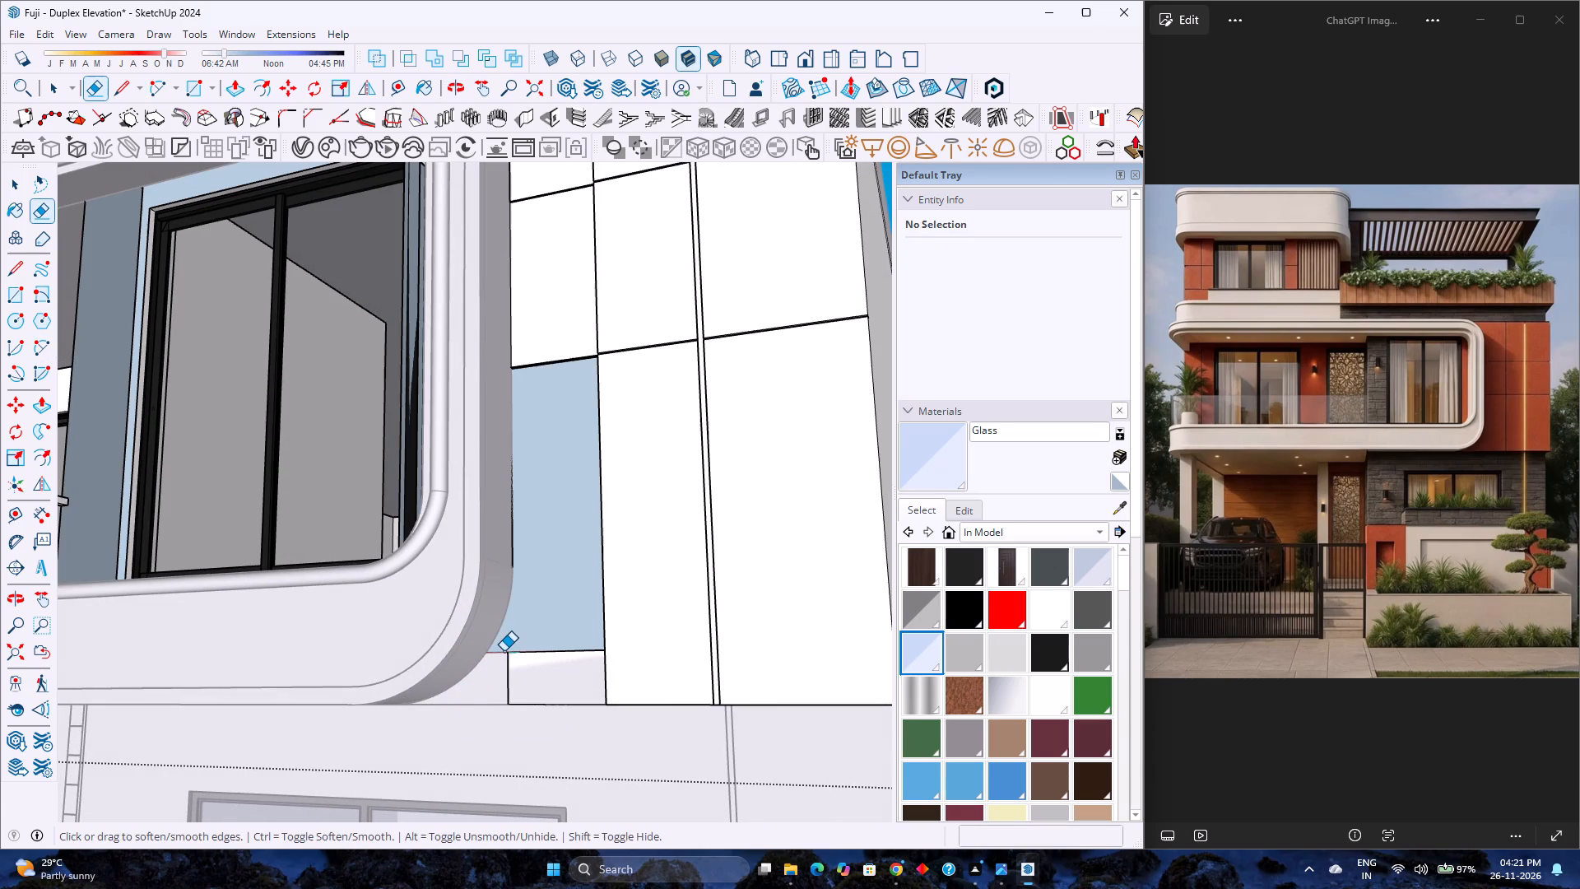
{"action": "left_click", "coordinate": [506, 672]}
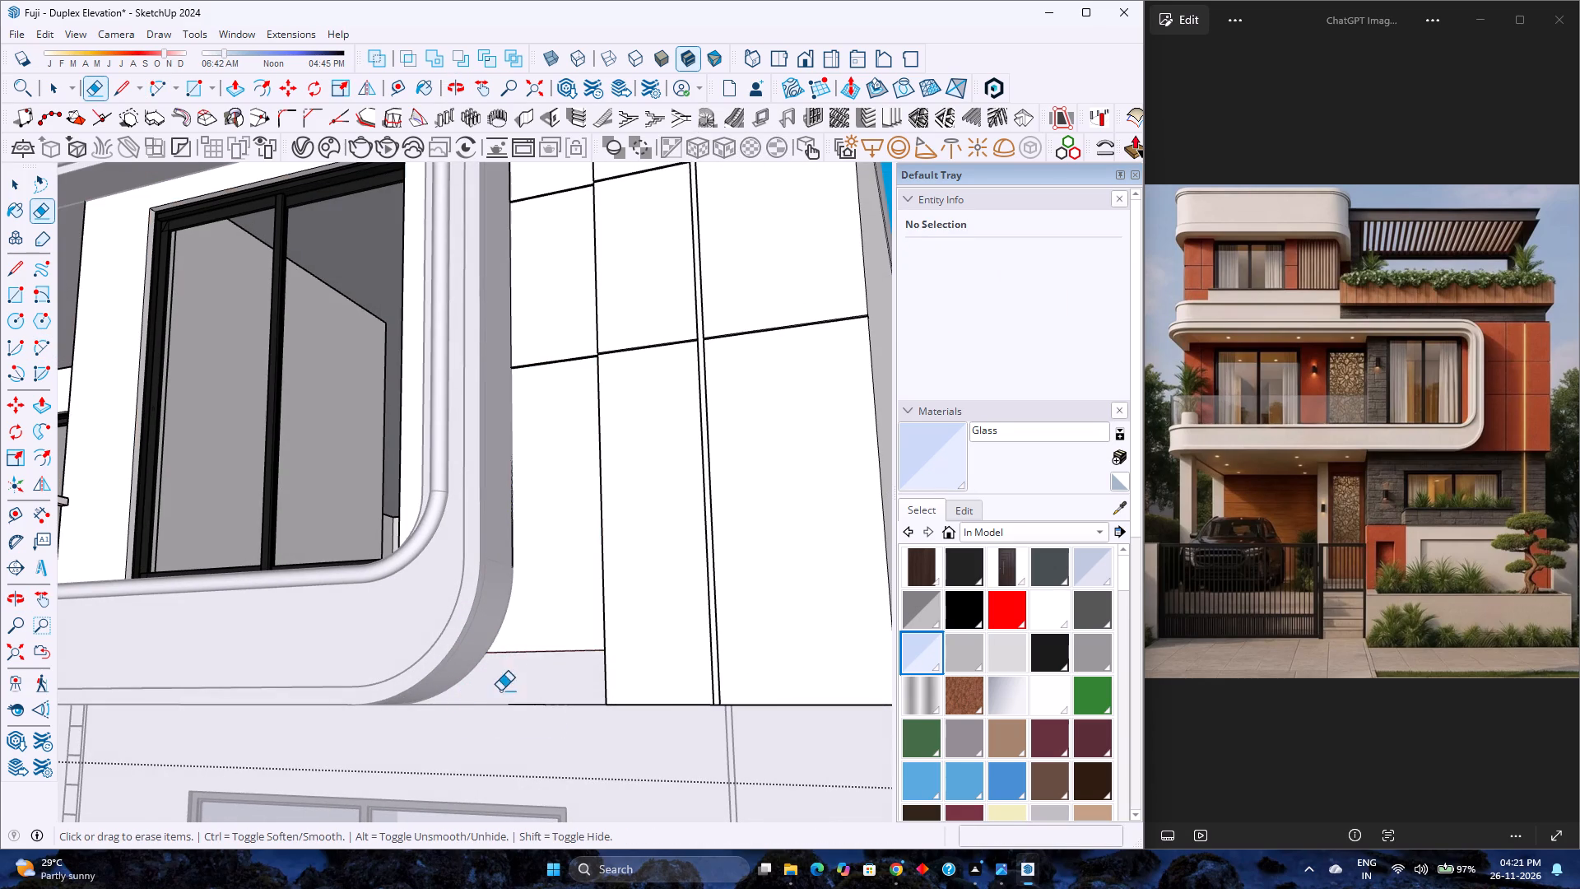
{"action": "middle_click_drag", "start_coordinate": [499, 691], "coordinate": [593, 615]}
{"action": "scroll", "coordinate": [493, 710], "scroll_direction": "up", "scroll_amount": 2}
{"action": "middle_click_drag", "start_coordinate": [493, 708], "coordinate": [555, 598]}
{"action": "left_click", "coordinate": [513, 698]}
Draw a line about 3' 4 9/16" from the cladding column's bottom corner along the ledge to the start of the frame's lower curve.
{"action": "middle_click_drag", "start_coordinate": [523, 695], "coordinate": [541, 558]}
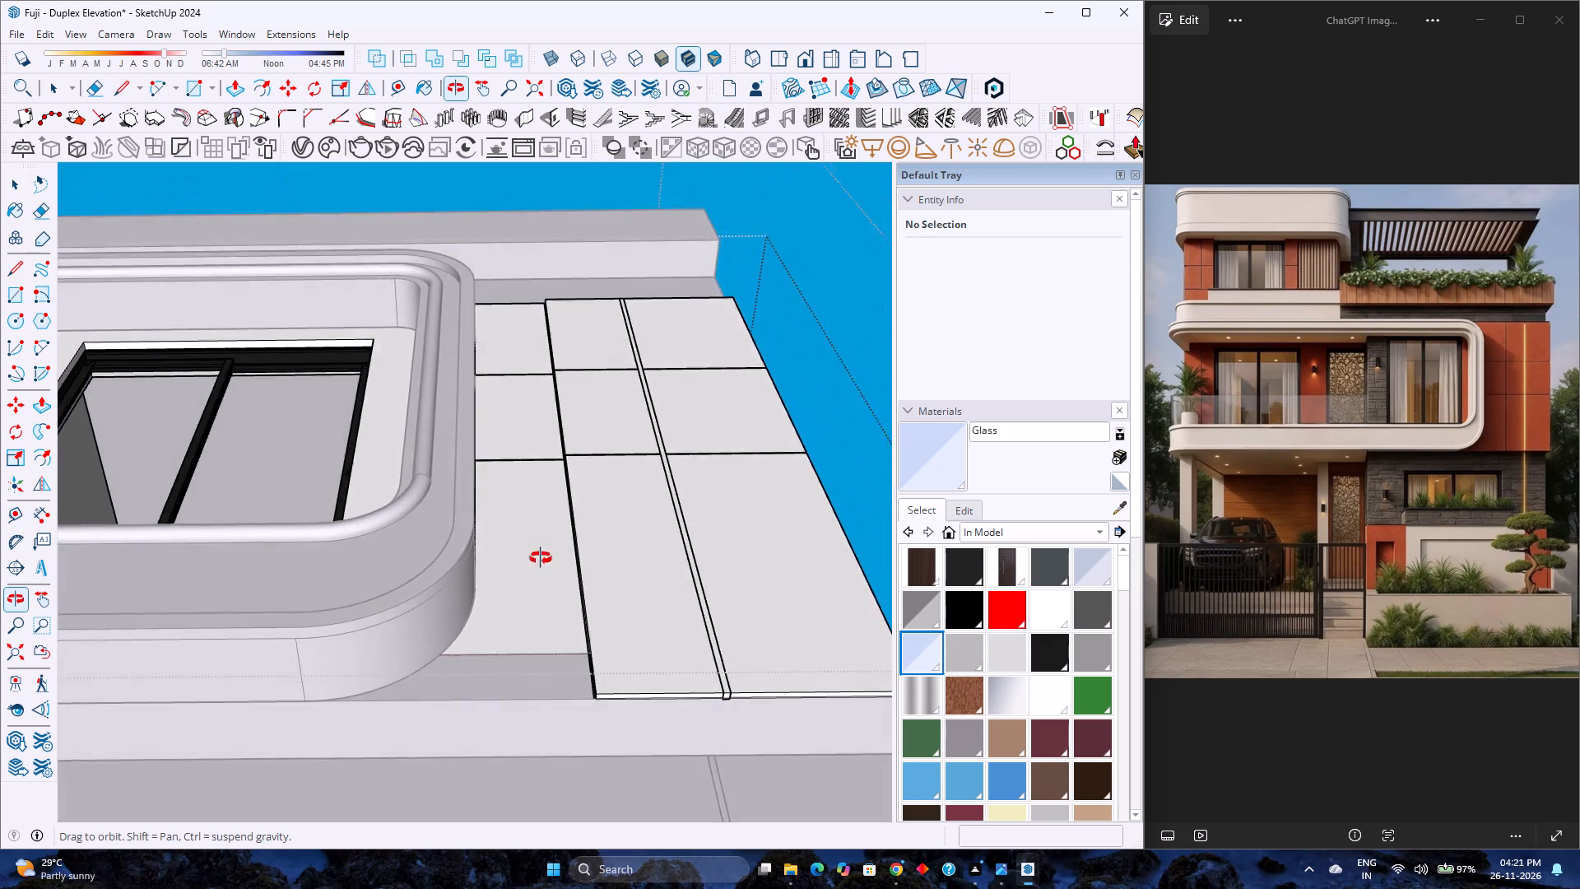
{"action": "middle_click_drag", "start_coordinate": [541, 558], "coordinate": [653, 683]}
{"action": "scroll", "coordinate": [458, 704], "scroll_direction": "up", "scroll_amount": 3}
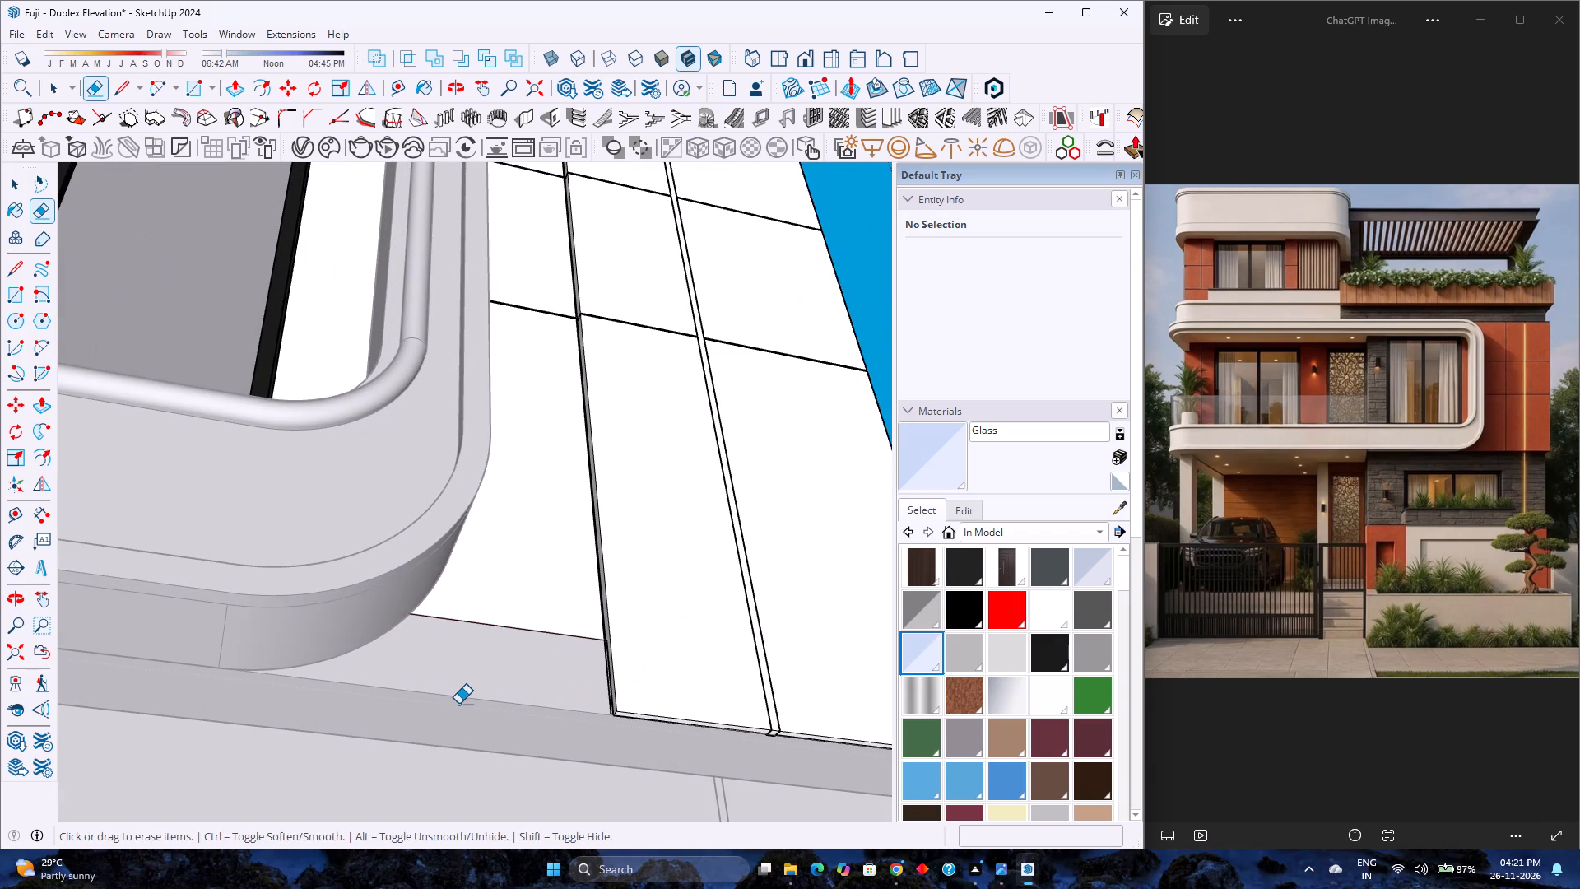
{"action": "key", "text": "l"}
{"action": "scroll", "coordinate": [602, 725], "scroll_direction": "up", "scroll_amount": 2}
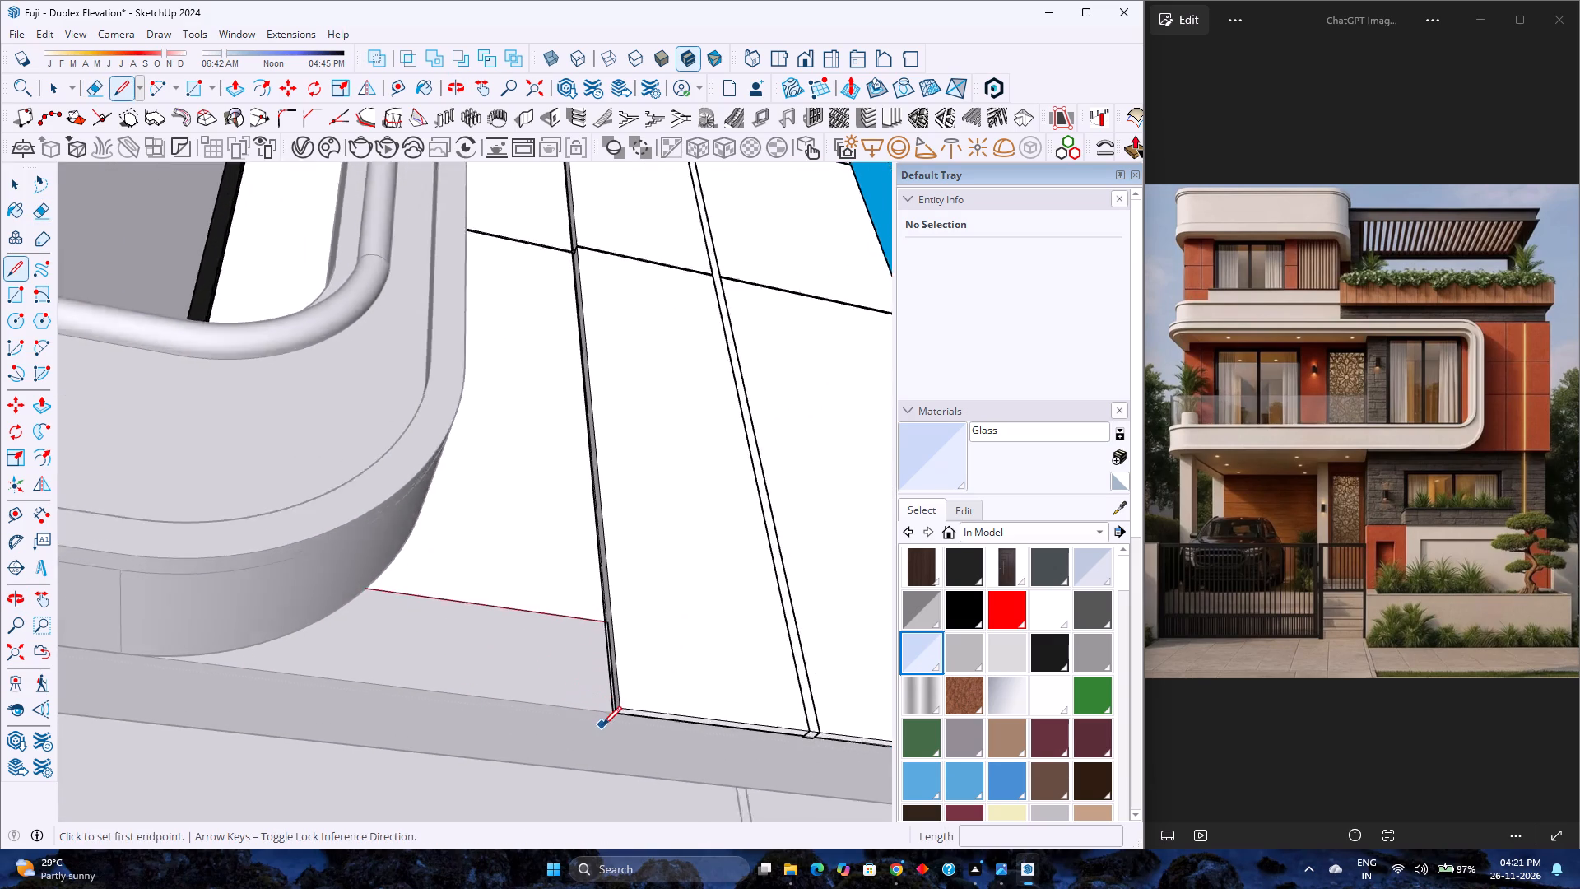
{"action": "scroll", "coordinate": [602, 725], "scroll_direction": "up", "scroll_amount": 10}
{"action": "left_click", "coordinate": [643, 686]}
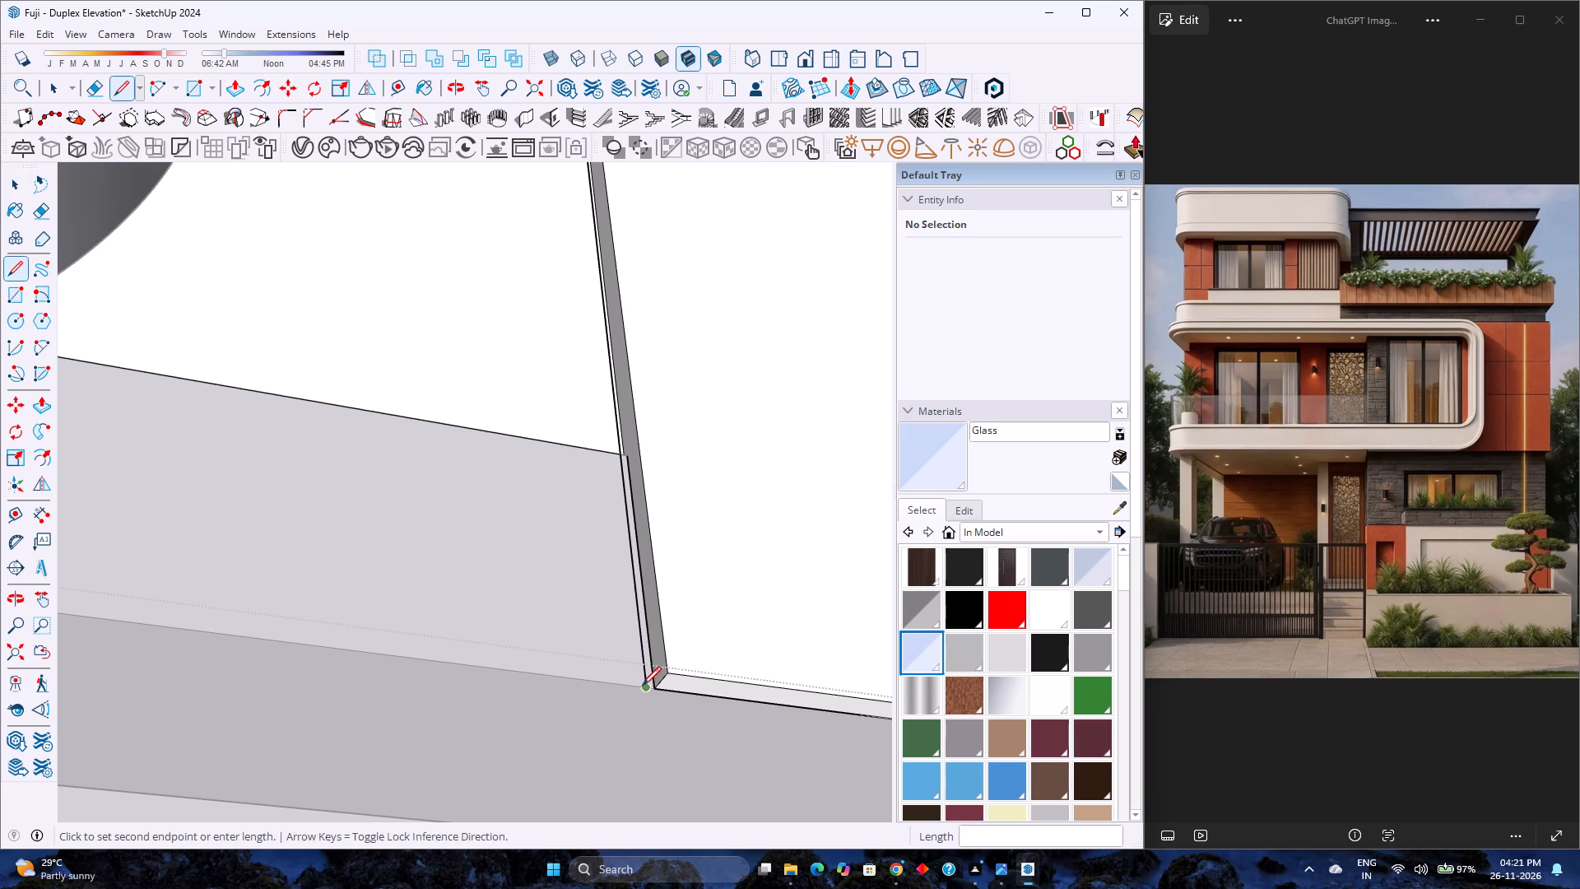
{"action": "scroll", "coordinate": [399, 663], "scroll_direction": "down", "scroll_amount": 20}
{"action": "scroll", "coordinate": [399, 663], "scroll_direction": "down", "scroll_amount": 1}
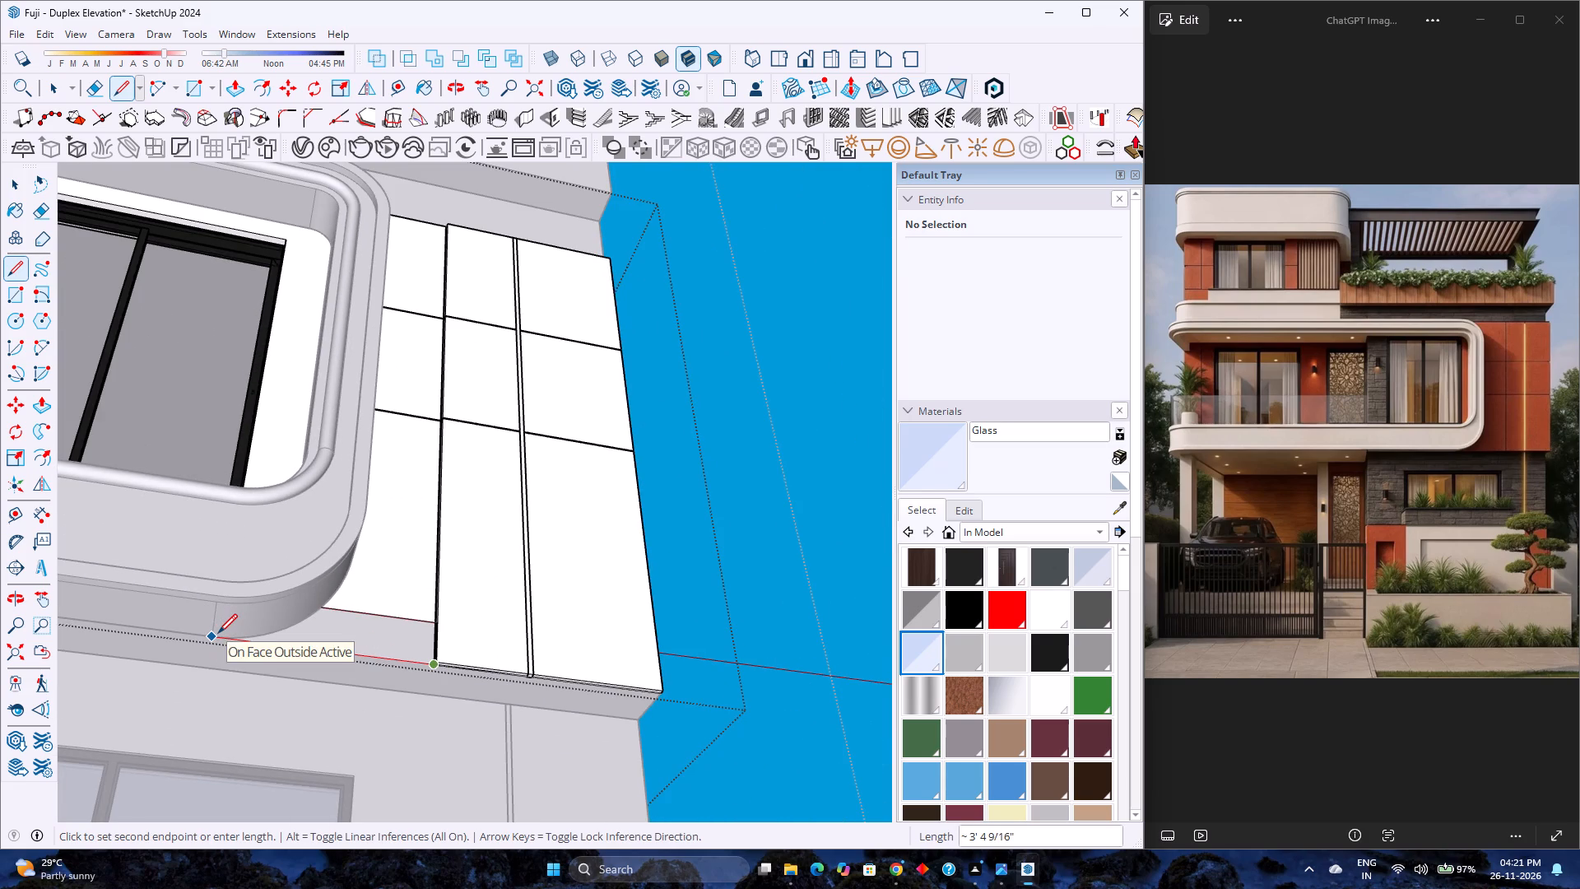
{"action": "left_click", "coordinate": [218, 633]}
Draw an arc following the rounded frame's lower corner, from the ledge line's end up to the vertical side line.
{"action": "key", "text": "a"}
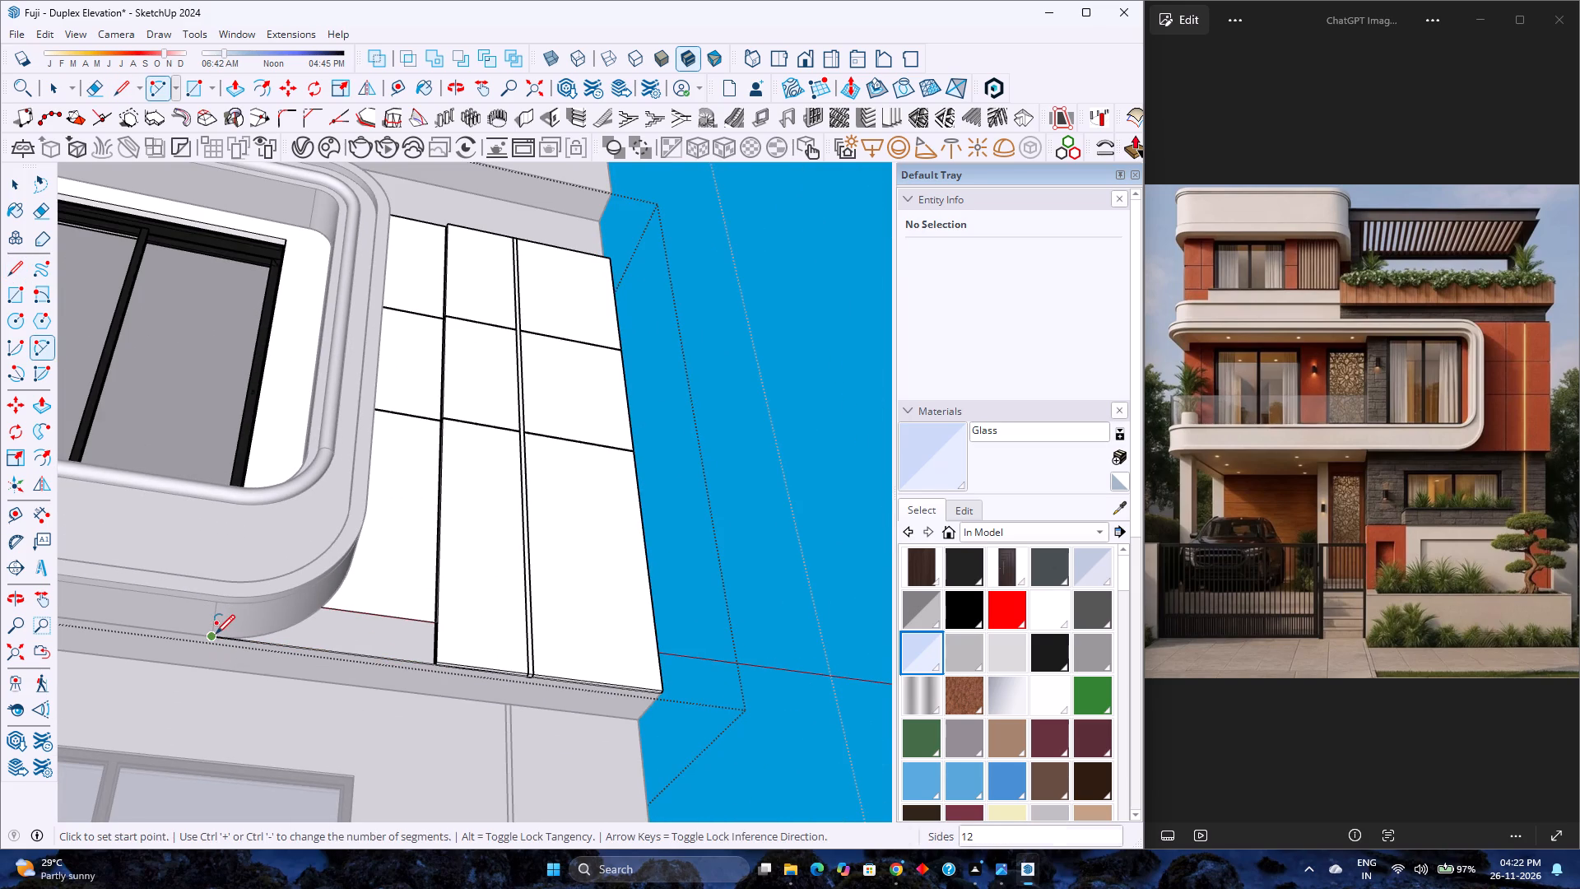
{"action": "left_click", "coordinate": [216, 634]}
{"action": "scroll", "coordinate": [360, 593], "scroll_direction": "down", "scroll_amount": 1}
{"action": "middle_click_drag", "start_coordinate": [360, 593], "coordinate": [13, 769]}
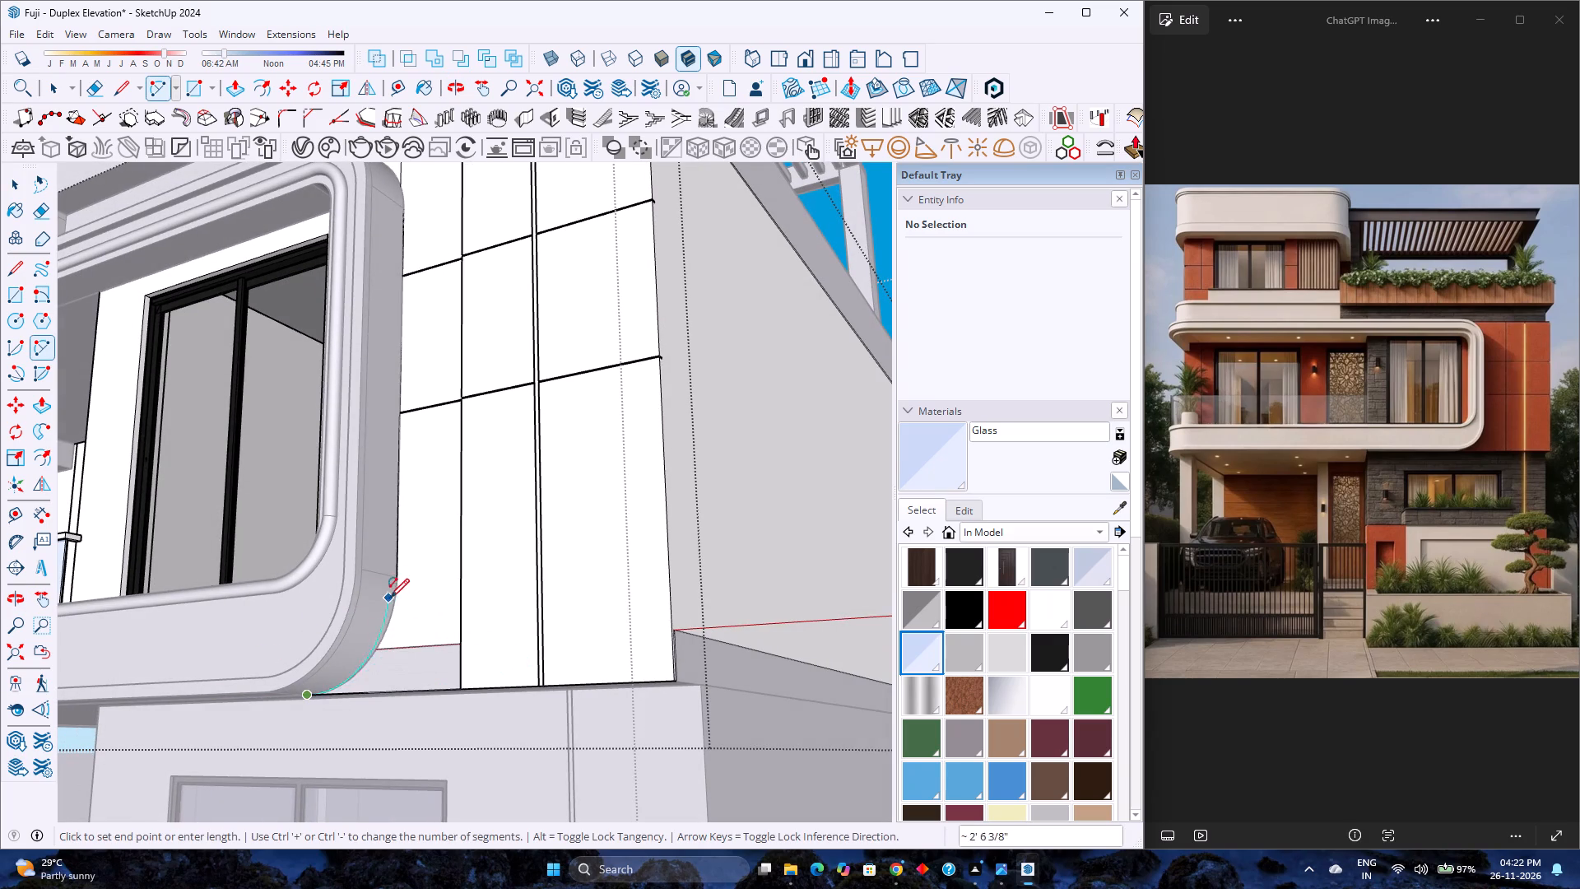
{"action": "double_click", "coordinate": [403, 576]}
Set the corner arc's upper piece to 50 segments and its lower piece to 60 segments.
{"action": "key", "text": "space"}
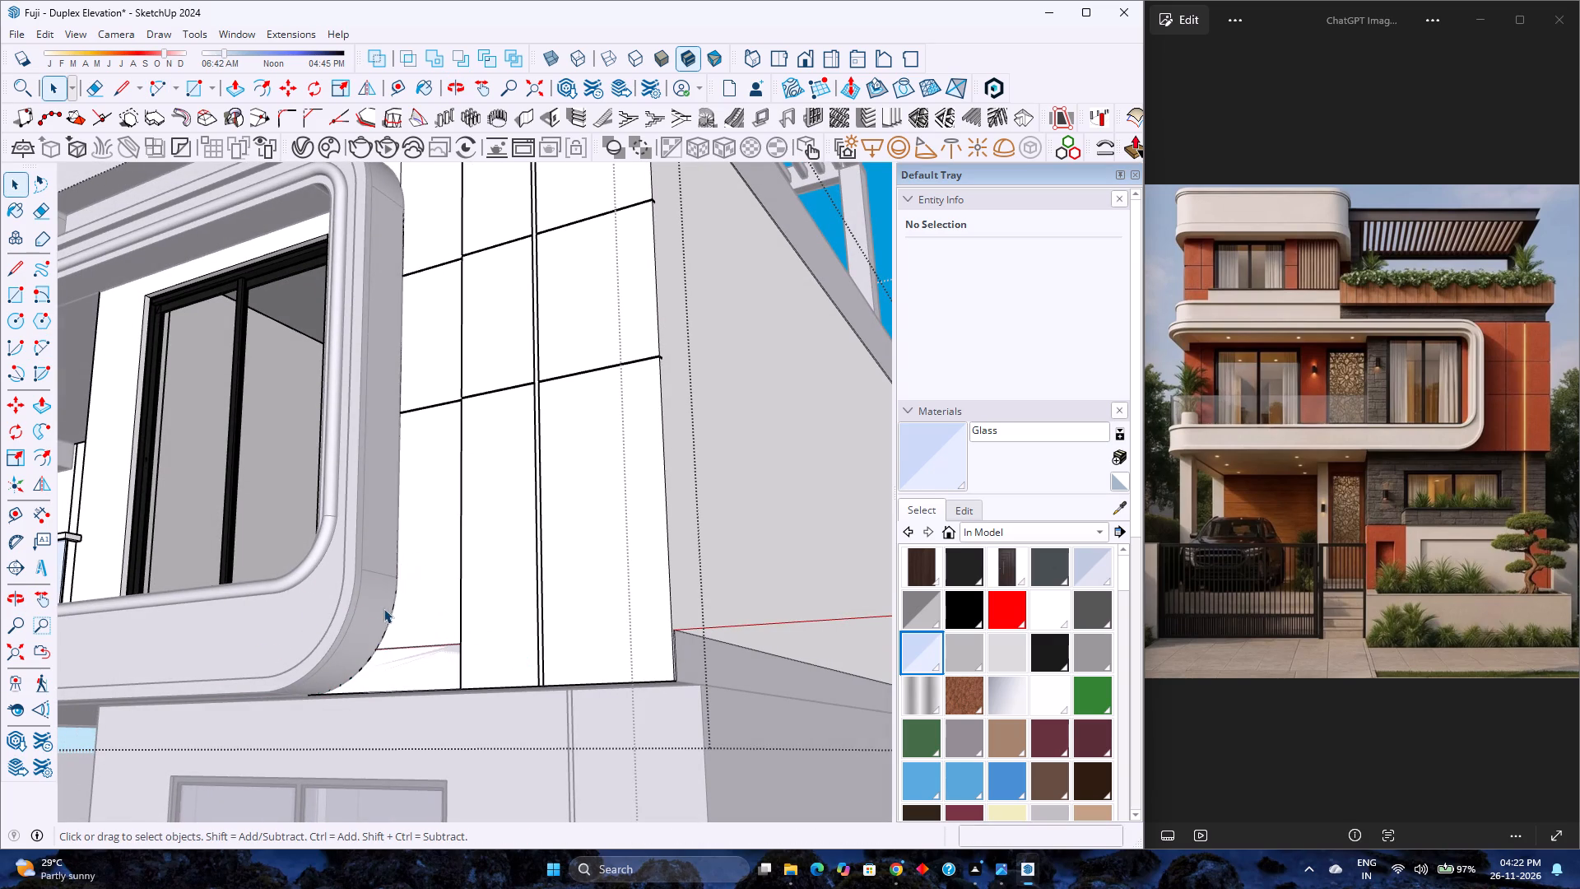
{"action": "left_click", "coordinate": [388, 621]}
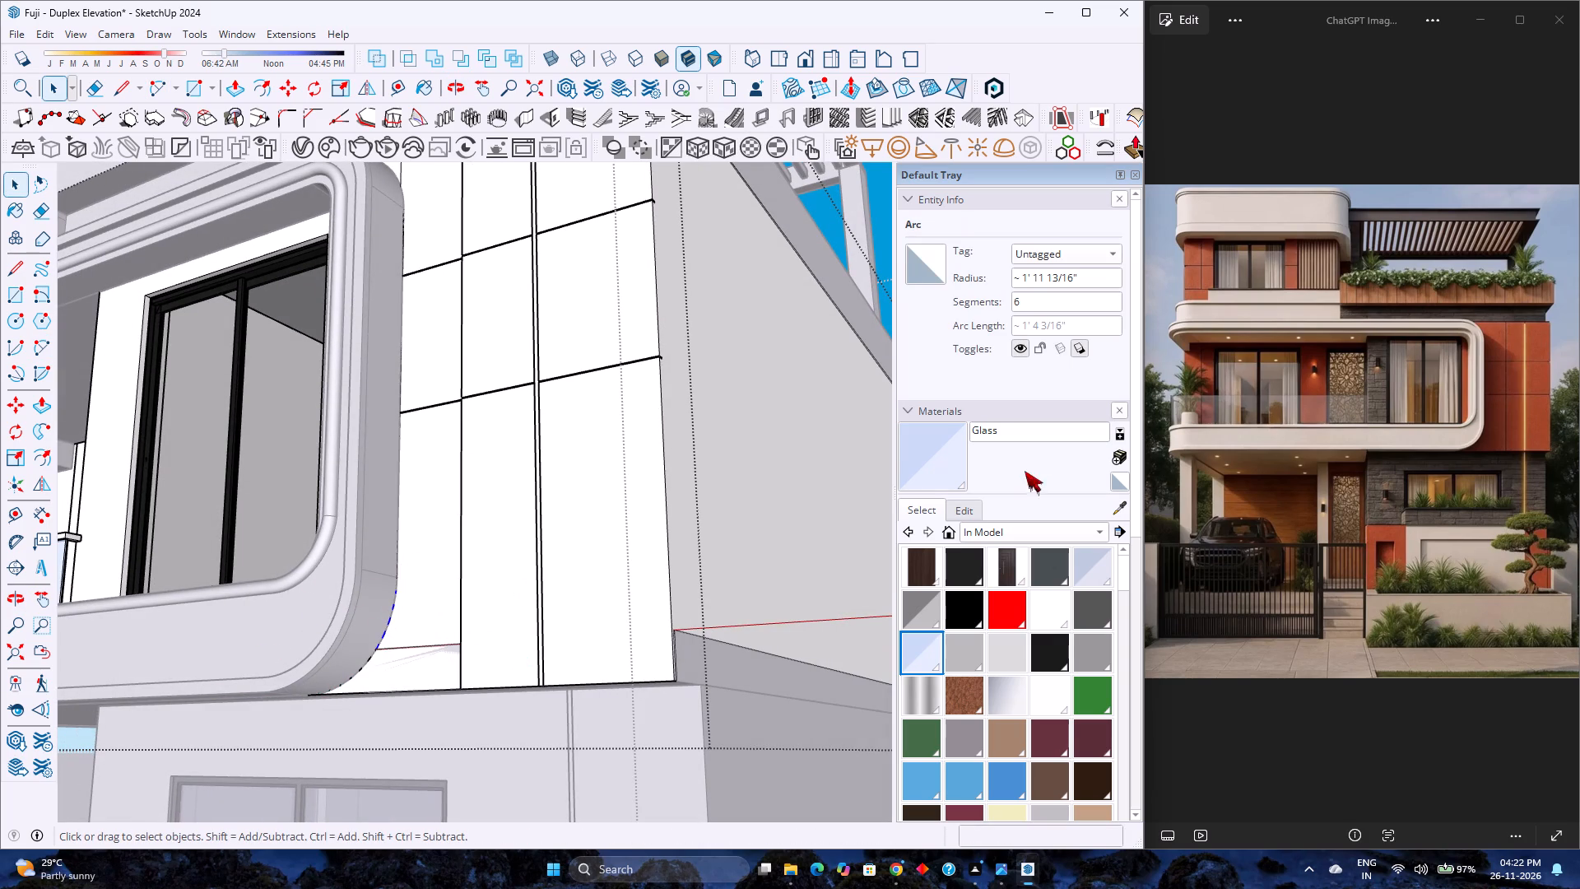
{"action": "double_click", "coordinate": [1064, 300]}
{"action": "type", "text": "50"}
{"action": "key", "text": "Return"}
{"action": "left_click", "coordinate": [367, 662]}
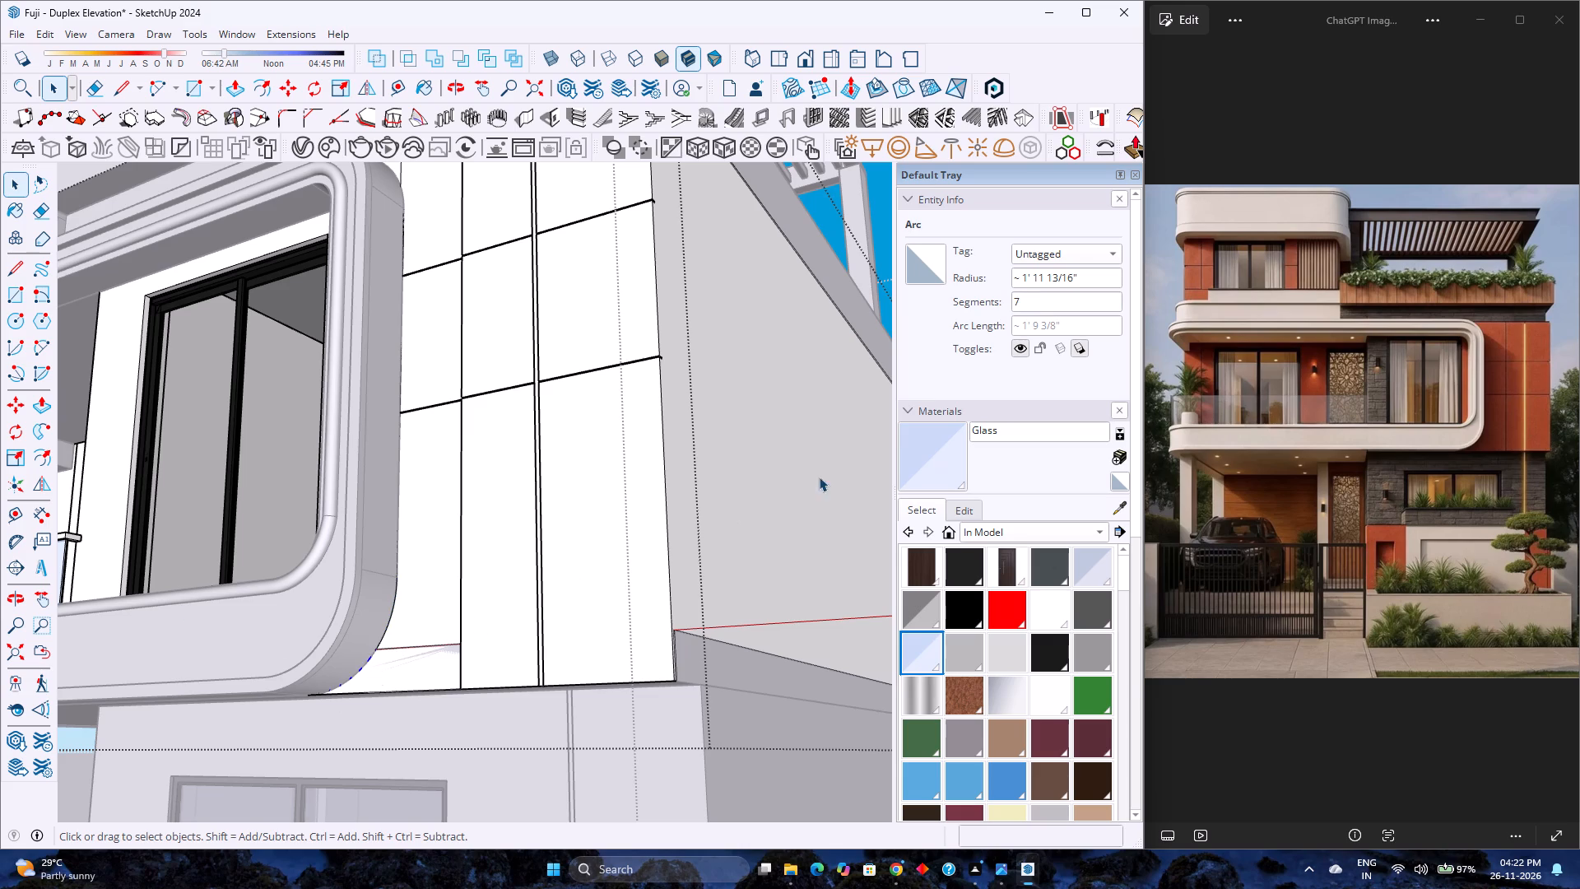
{"action": "double_click", "coordinate": [1078, 310]}
{"action": "type", "text": "60"}
{"action": "key", "text": "Return"}
Examine the lower cladding panel face and the panels up to the rounded frame's upper corner.
{"action": "left_click", "coordinate": [425, 528]}
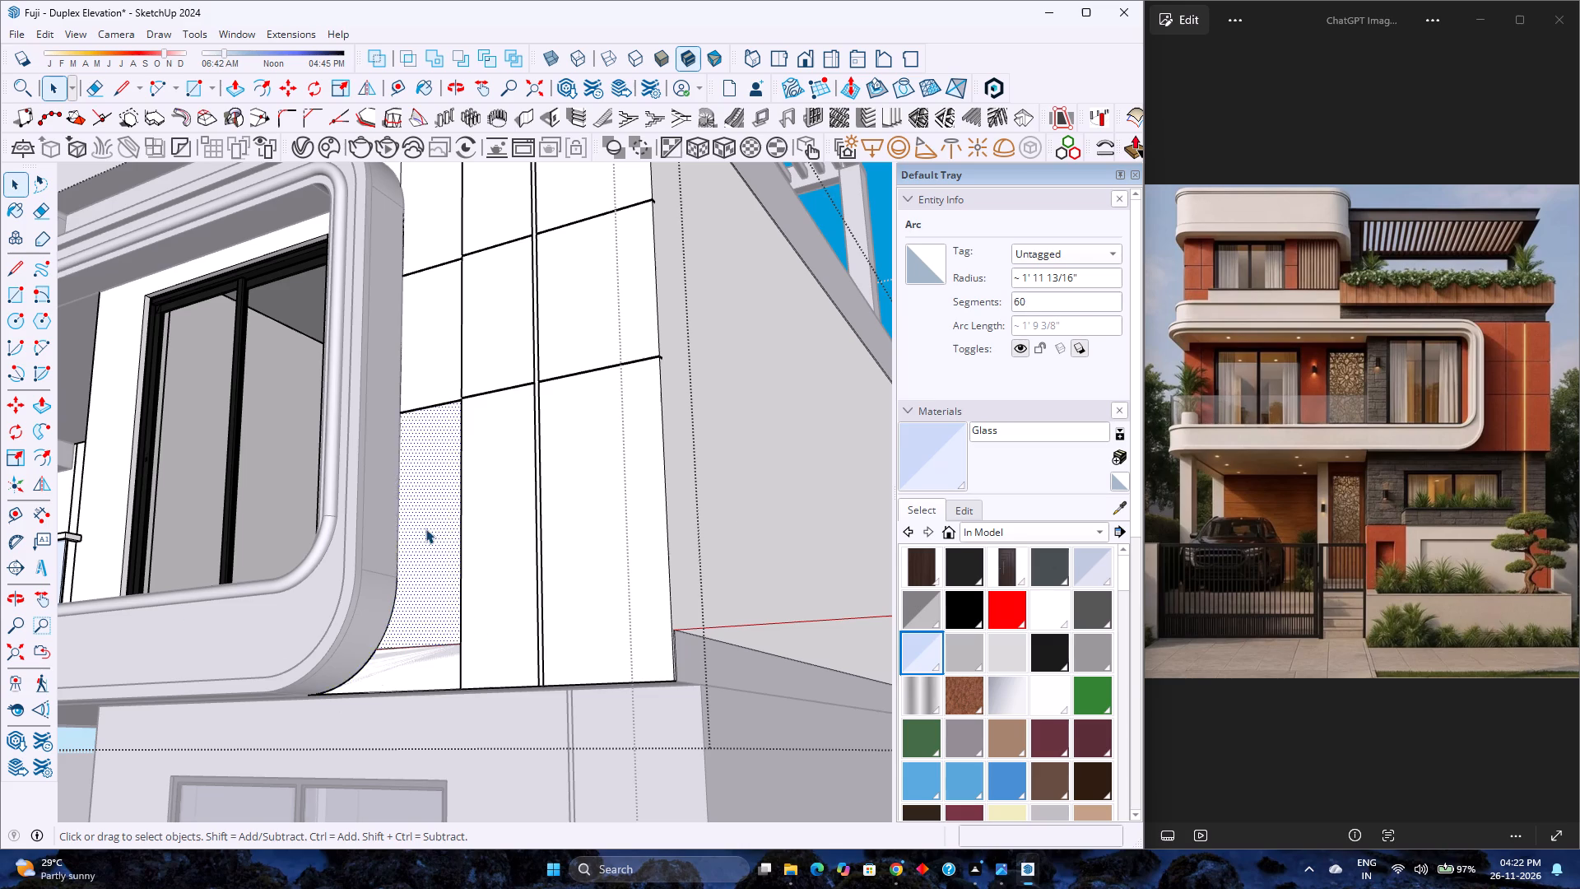
{"action": "scroll", "coordinate": [427, 519], "scroll_direction": "down", "scroll_amount": 3}
{"action": "middle_click_drag", "start_coordinate": [425, 495], "coordinate": [483, 727]}
{"action": "scroll", "coordinate": [452, 448], "scroll_direction": "down", "scroll_amount": 1}
{"action": "scroll", "coordinate": [452, 448], "scroll_direction": "up", "scroll_amount": 5}
{"action": "middle_click_drag", "start_coordinate": [434, 403], "coordinate": [454, 561], "text": "shift"}
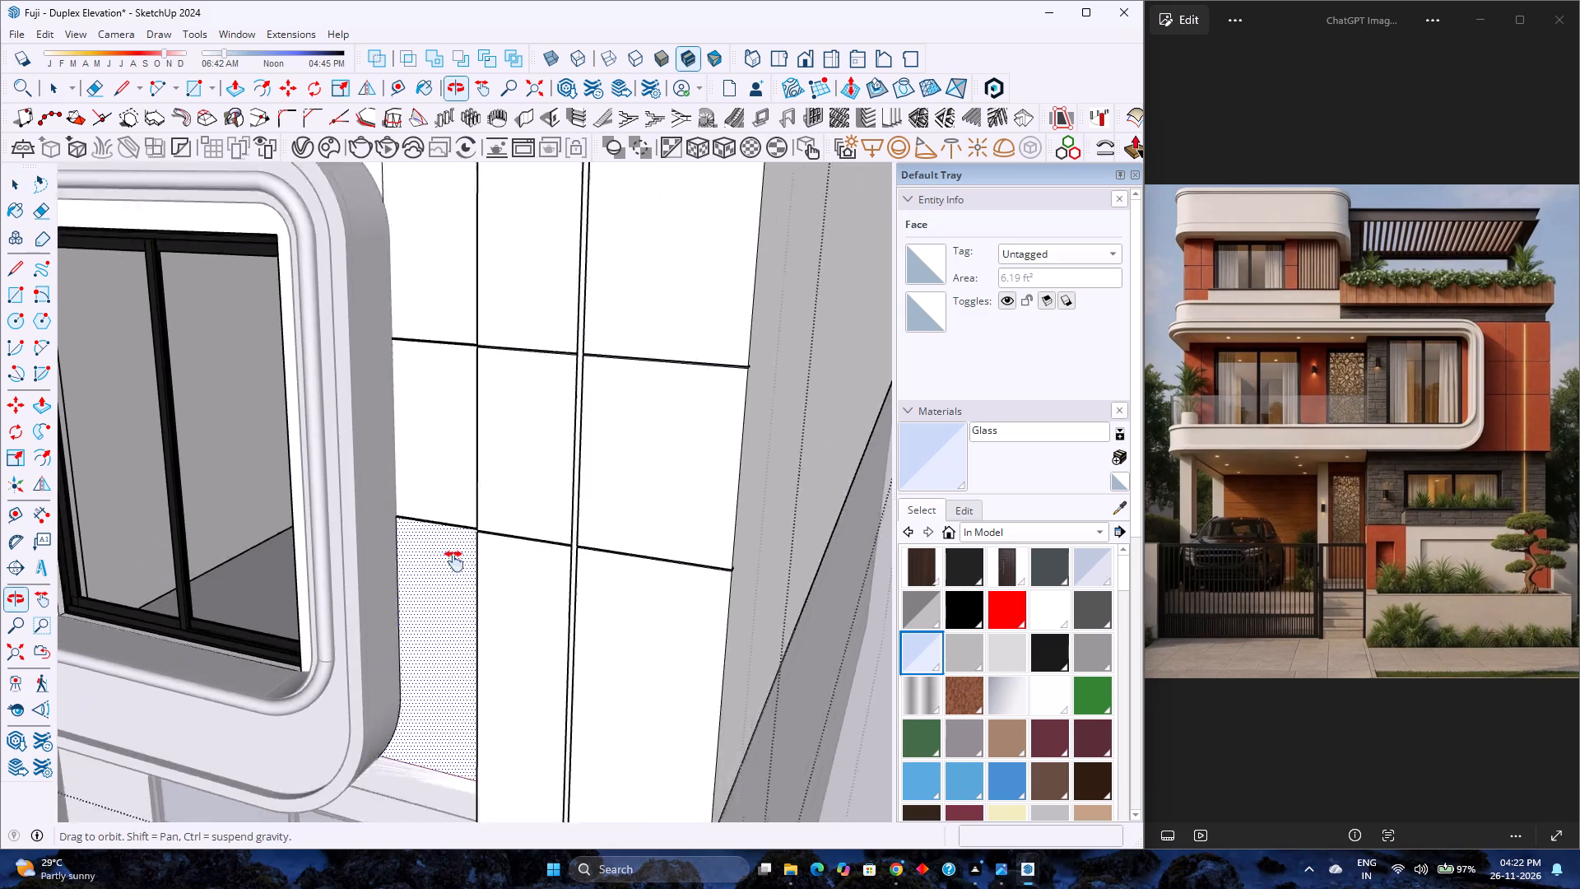
{"action": "middle_click_drag", "start_coordinate": [454, 561], "coordinate": [472, 766], "text": "shift"}
{"action": "scroll", "coordinate": [428, 548], "scroll_direction": "up", "scroll_amount": 3}
{"action": "middle_click_drag", "start_coordinate": [425, 550], "coordinate": [354, 547]}
{"action": "middle_click", "coordinate": [354, 547]}
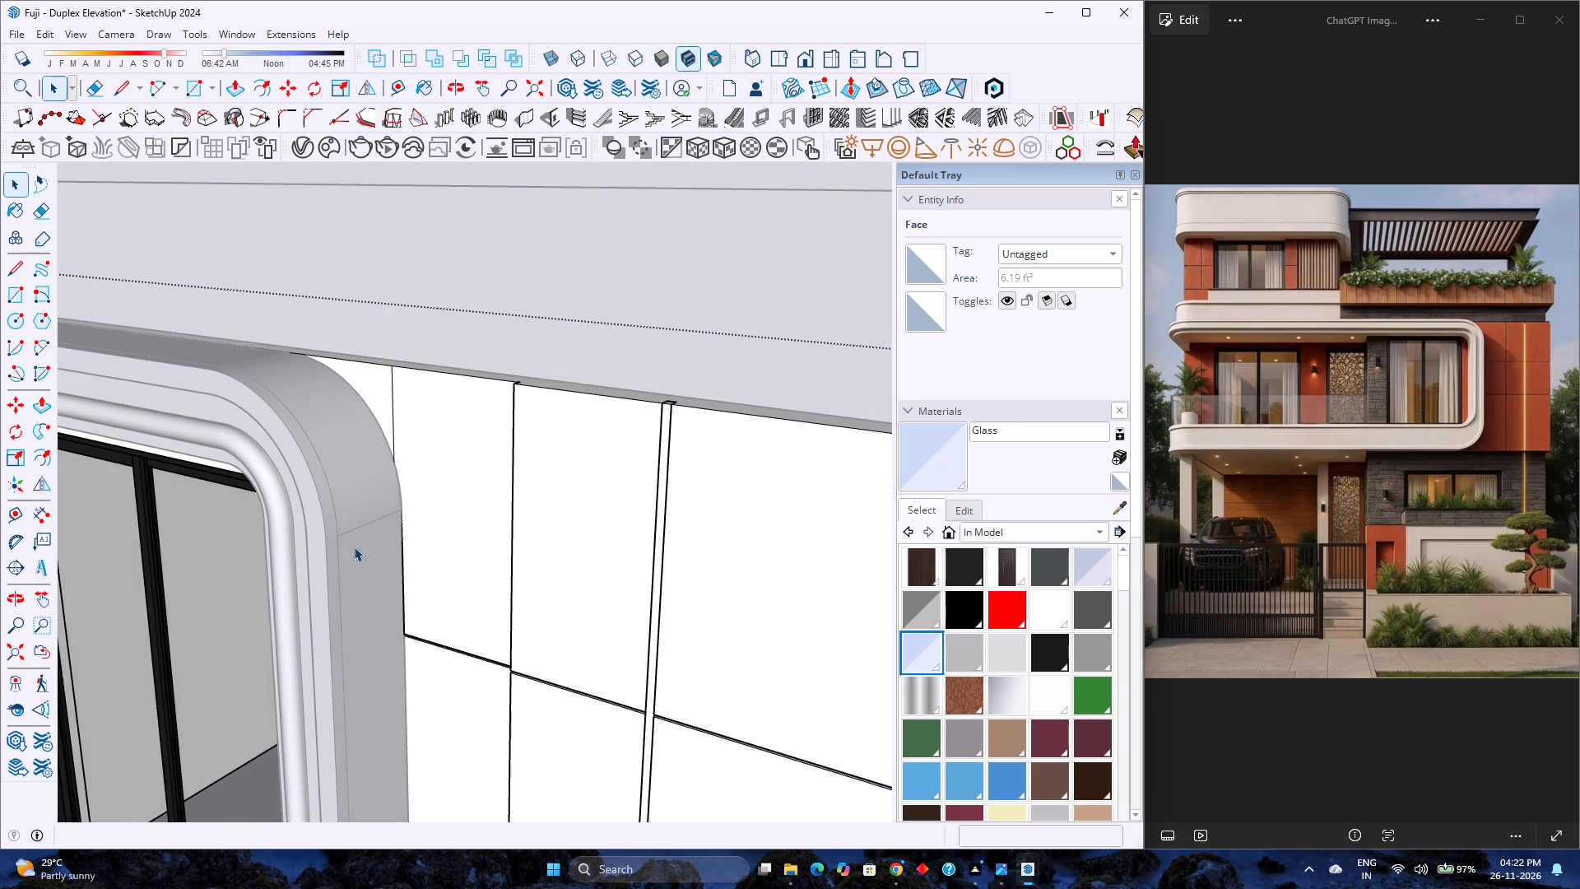
Draw an arc with a chord of about 2' 1 3/8" along the rounded frame's upper corner, ending at its side edge.
{"action": "middle_click_drag", "start_coordinate": [354, 547], "coordinate": [416, 640]}
{"action": "key", "text": "a"}
{"action": "scroll", "coordinate": [370, 433], "scroll_direction": "up", "scroll_amount": 2}
{"action": "scroll", "coordinate": [430, 396], "scroll_direction": "up", "scroll_amount": 1}
{"action": "middle_click_drag", "start_coordinate": [430, 396], "coordinate": [429, 539]}
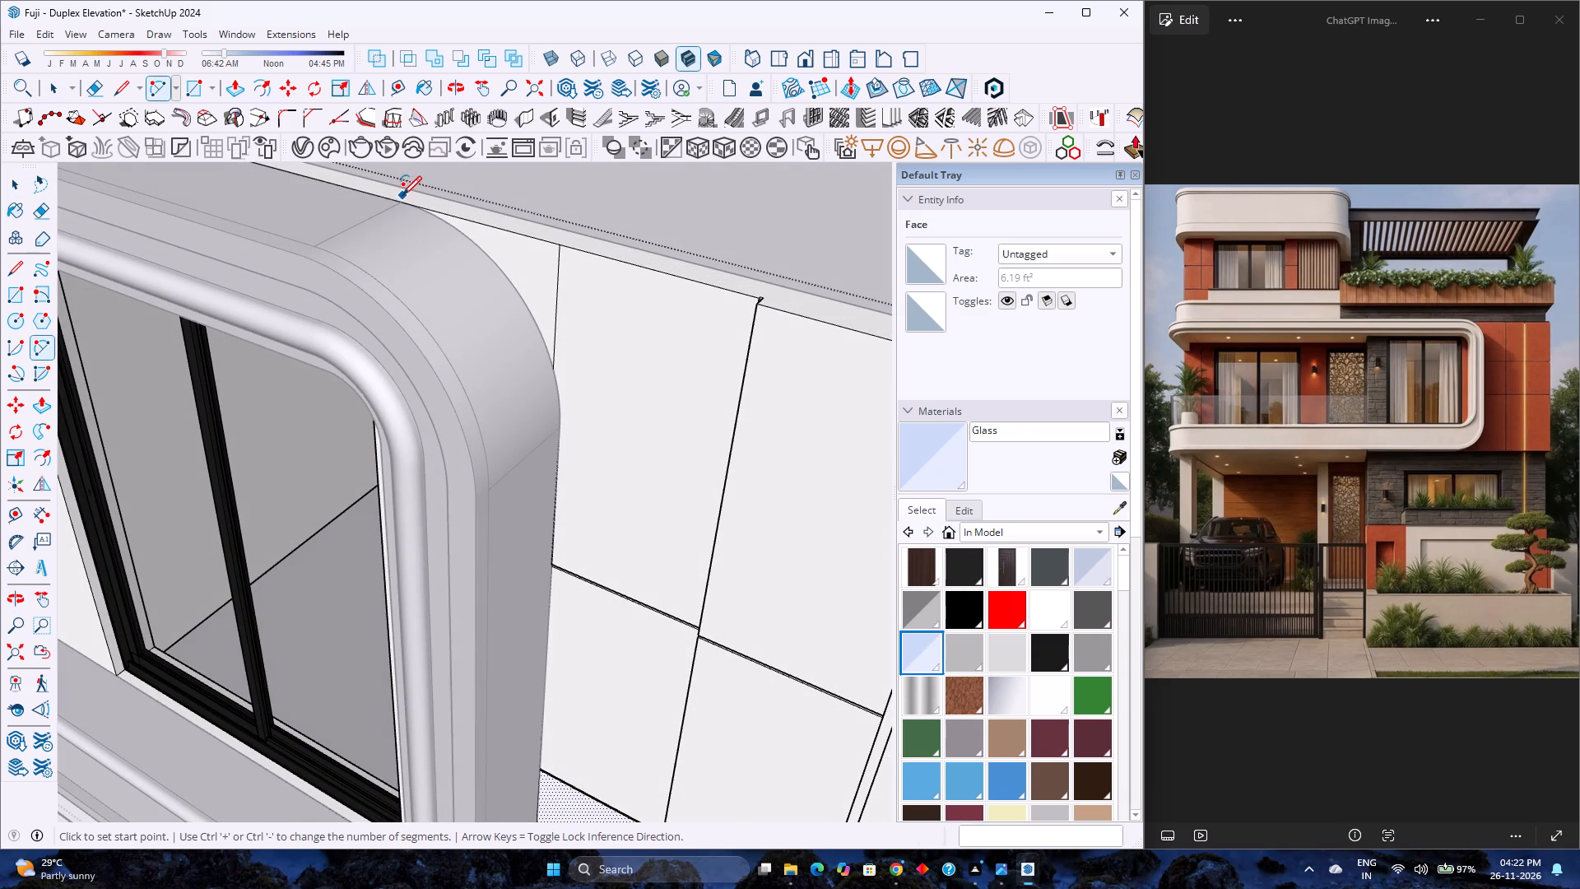
{"action": "scroll", "coordinate": [402, 198], "scroll_direction": "up", "scroll_amount": 6}
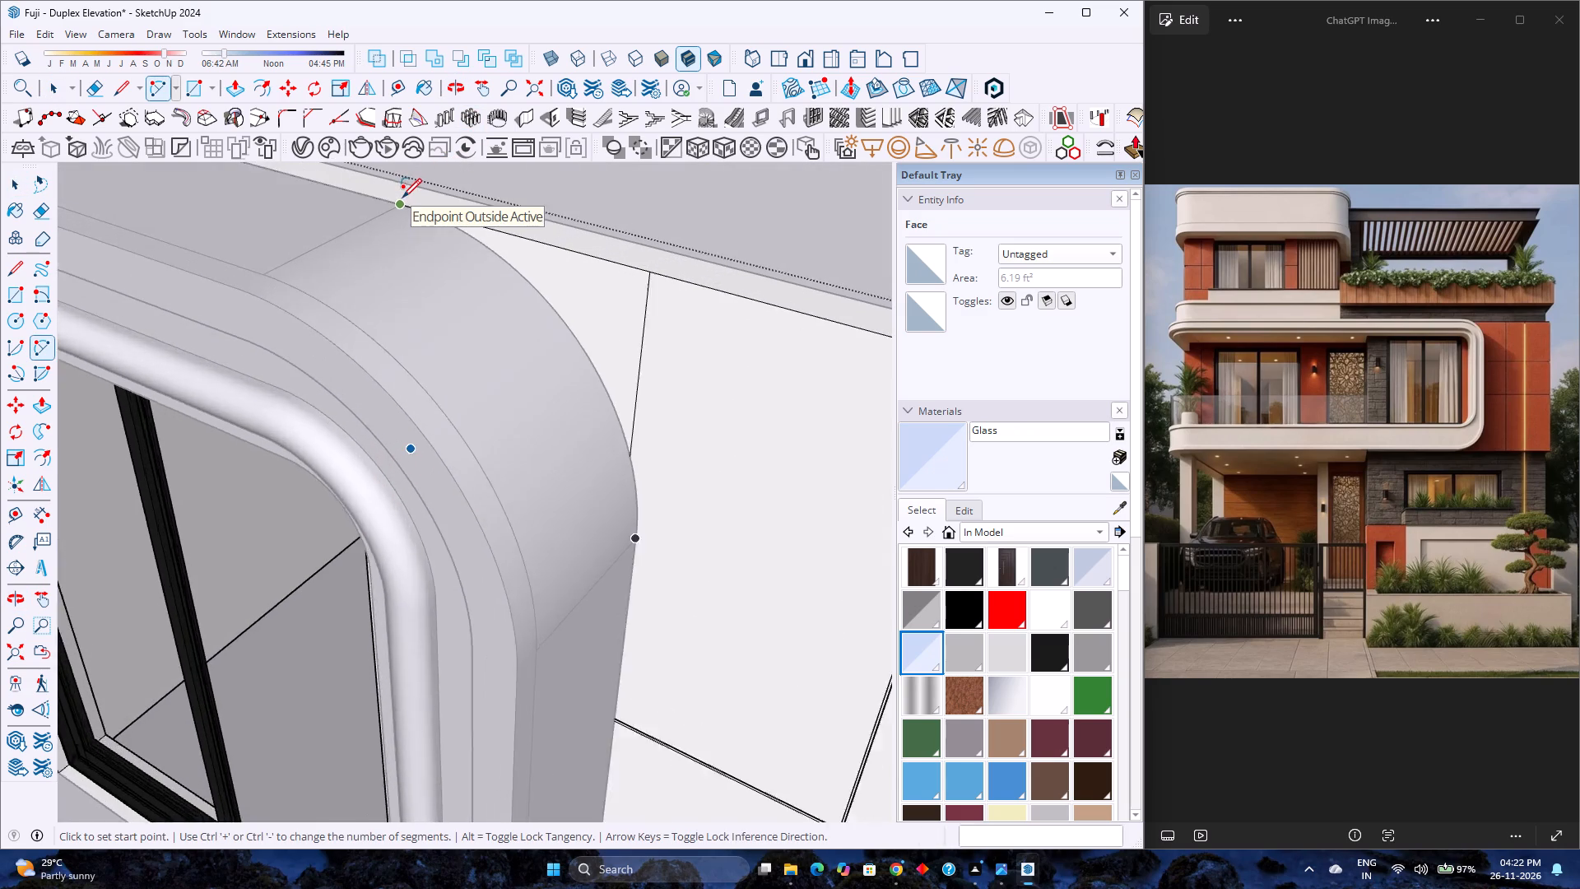
{"action": "scroll", "coordinate": [402, 198], "scroll_direction": "up", "scroll_amount": 5}
{"action": "left_click", "coordinate": [402, 198]}
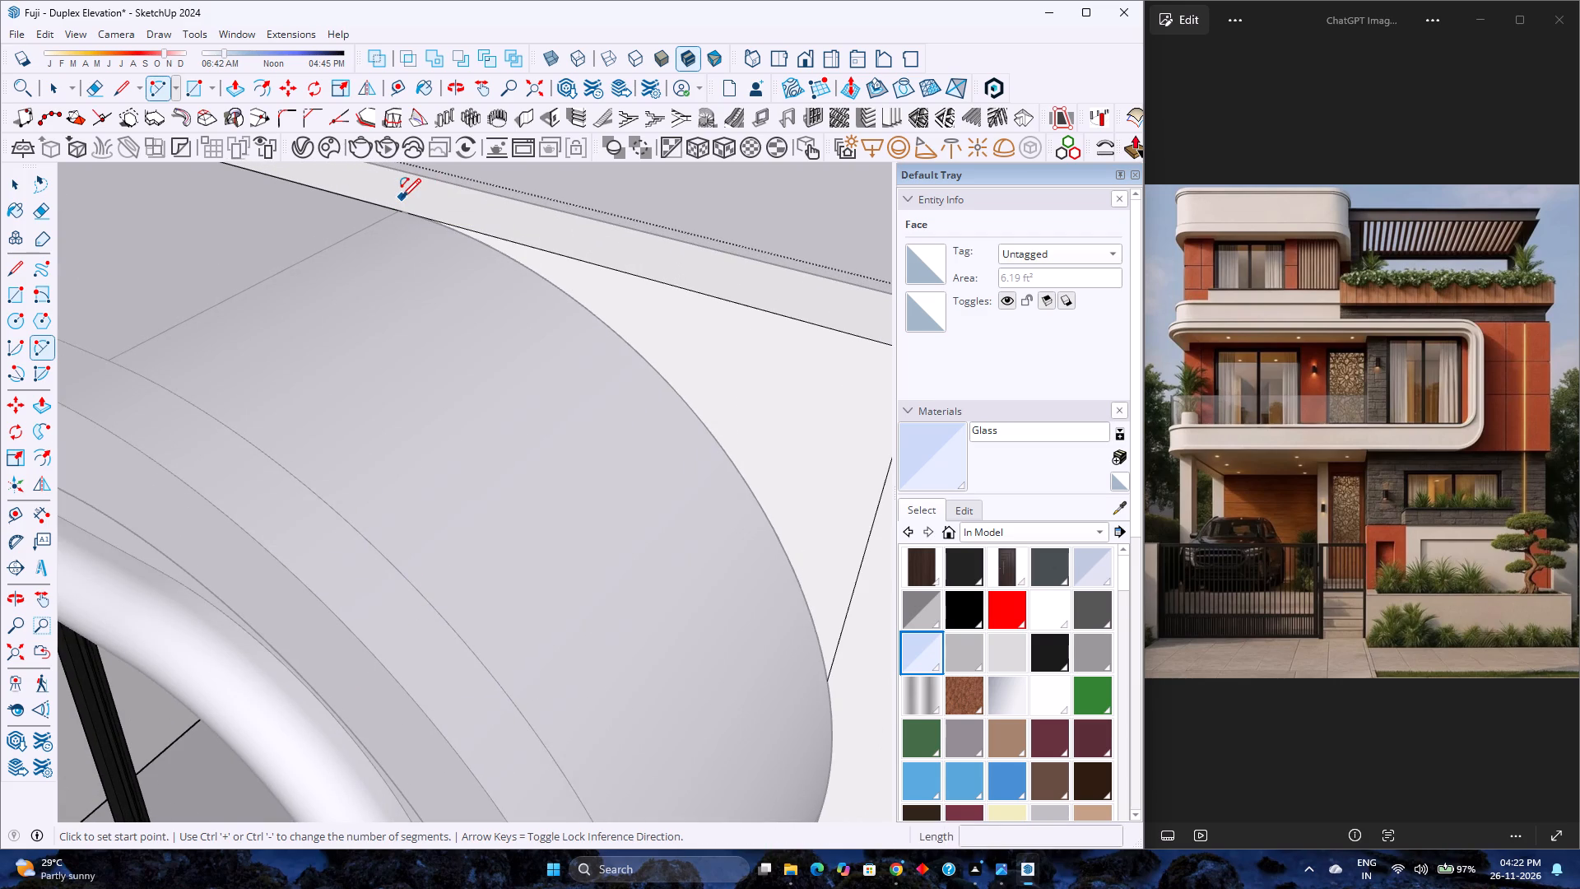
{"action": "key", "text": "Escape"}
{"action": "left_click", "coordinate": [402, 206]}
{"action": "scroll", "coordinate": [465, 288], "scroll_direction": "down", "scroll_amount": 9}
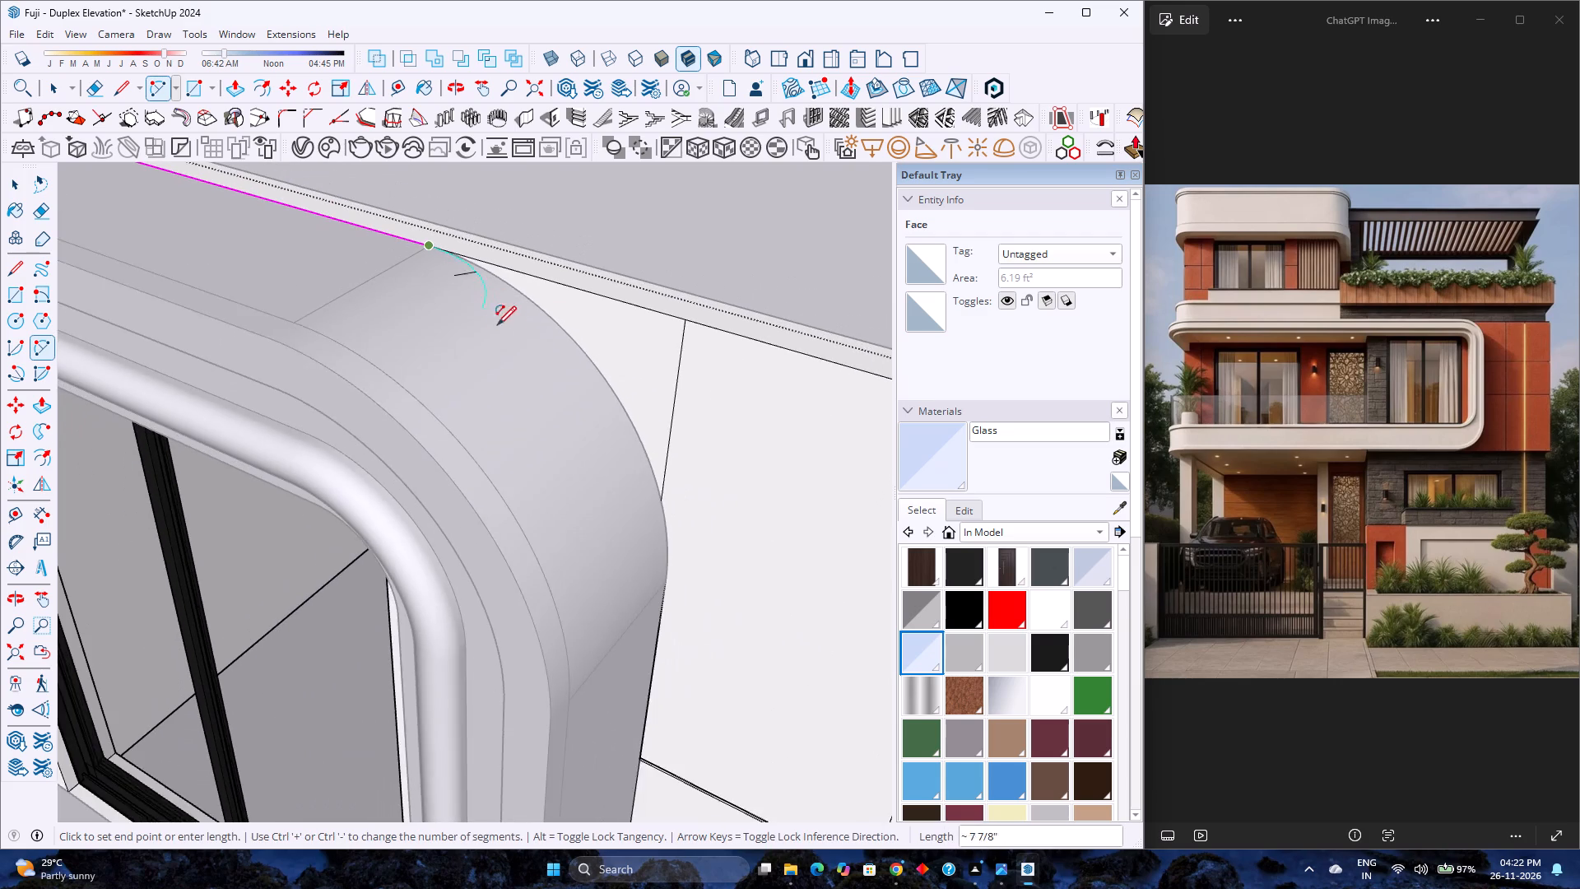
{"action": "scroll", "coordinate": [497, 325], "scroll_direction": "down", "scroll_amount": 2}
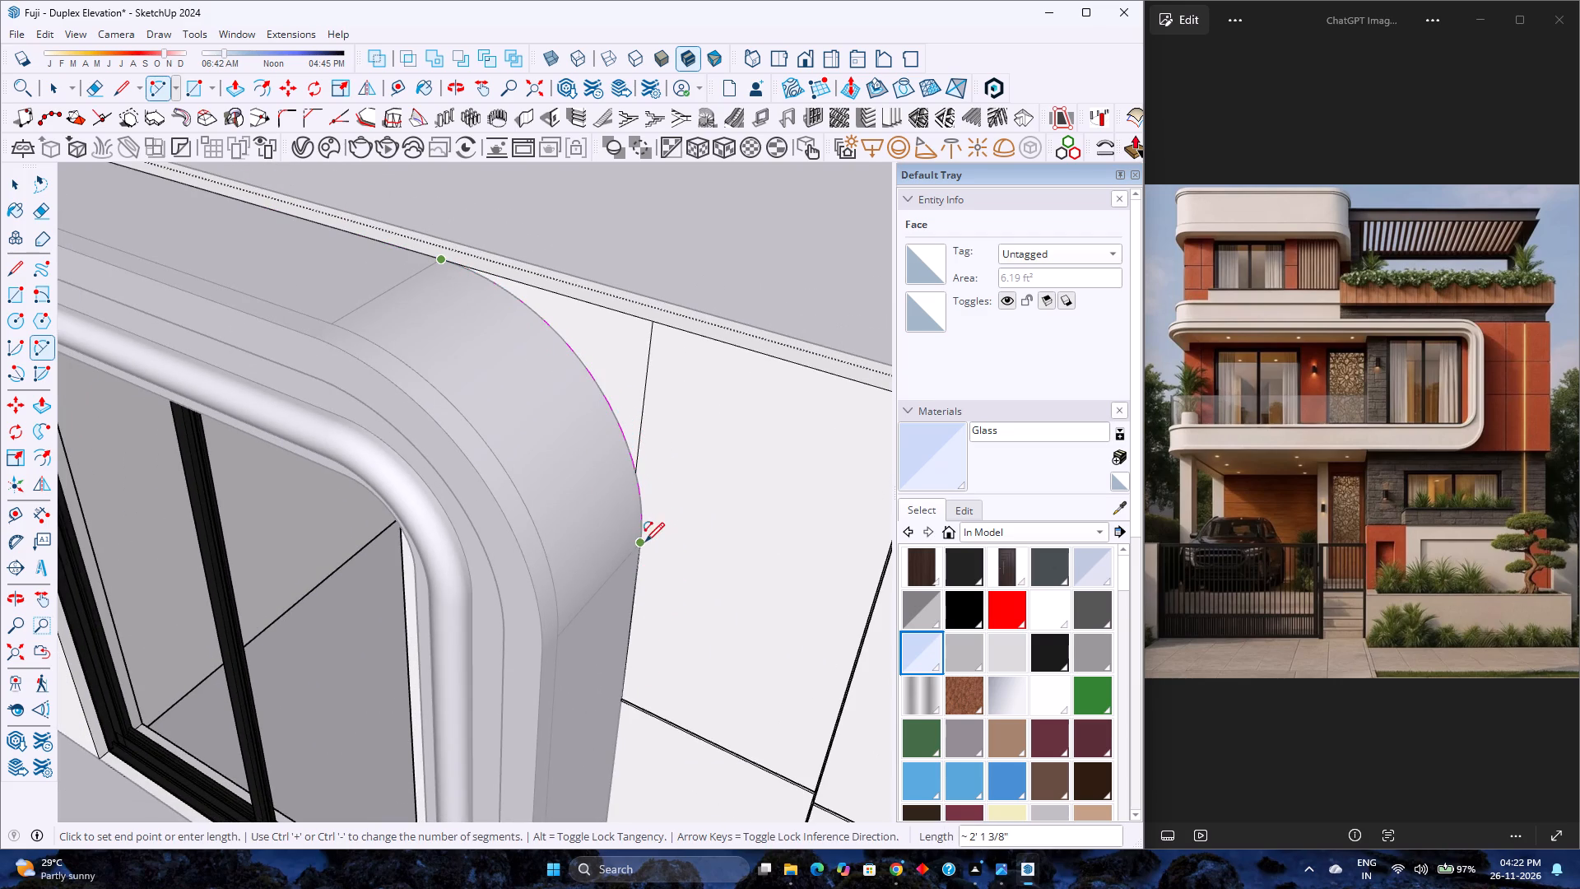
{"action": "double_click", "coordinate": [644, 542]}
{"action": "key", "text": "space"}
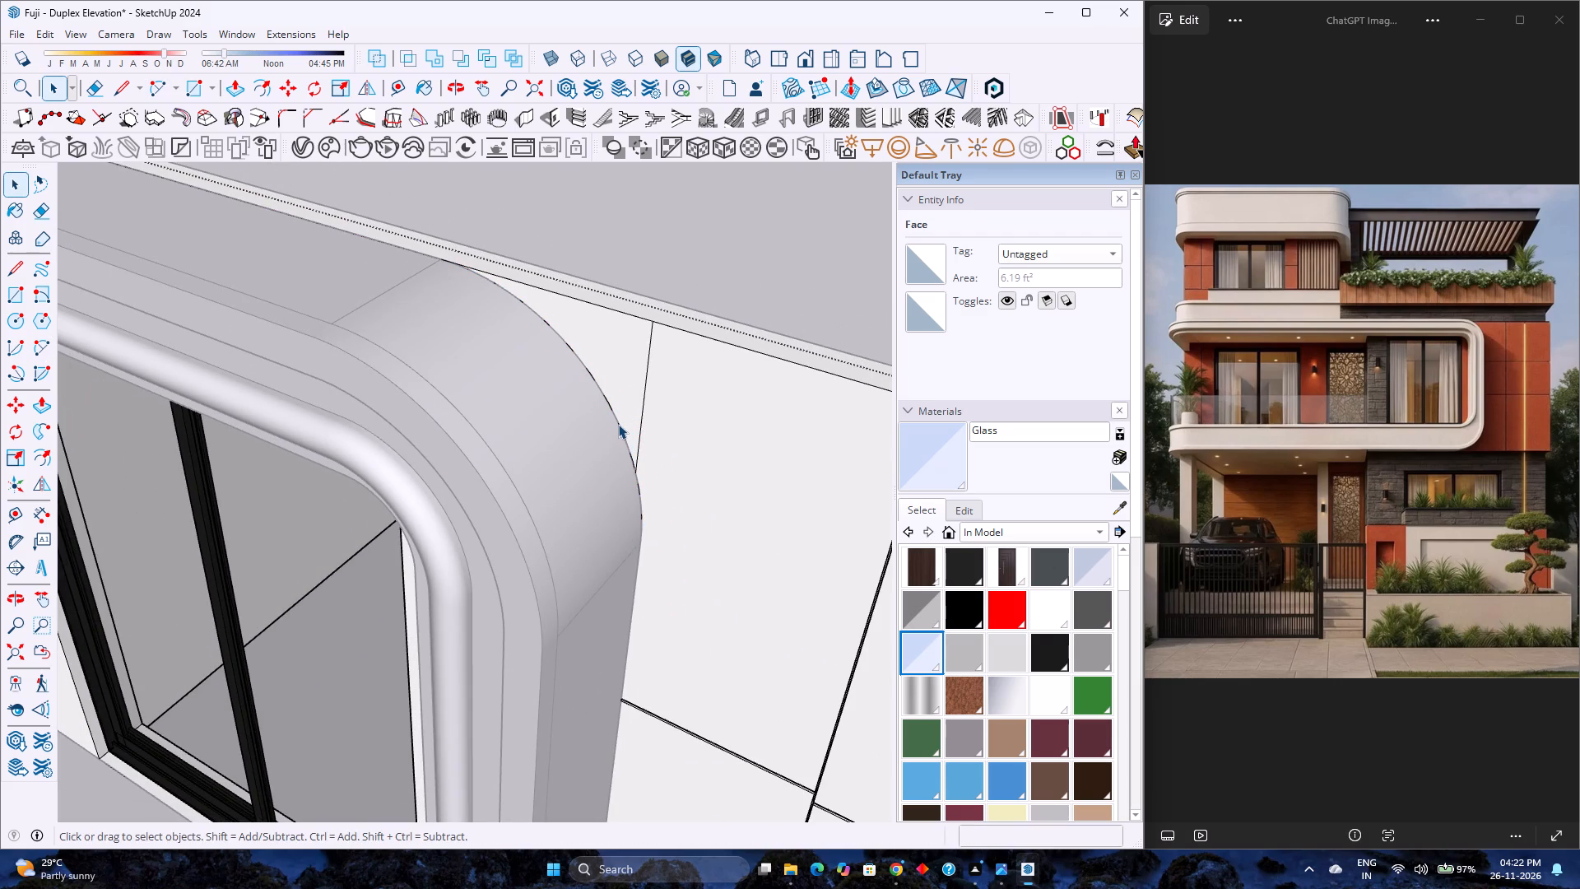
Set the upper corner arc's long piece to 80 segments and its short lower piece to 20 segments.
{"action": "left_click", "coordinate": [618, 424]}
{"action": "double_click", "coordinate": [1053, 310]}
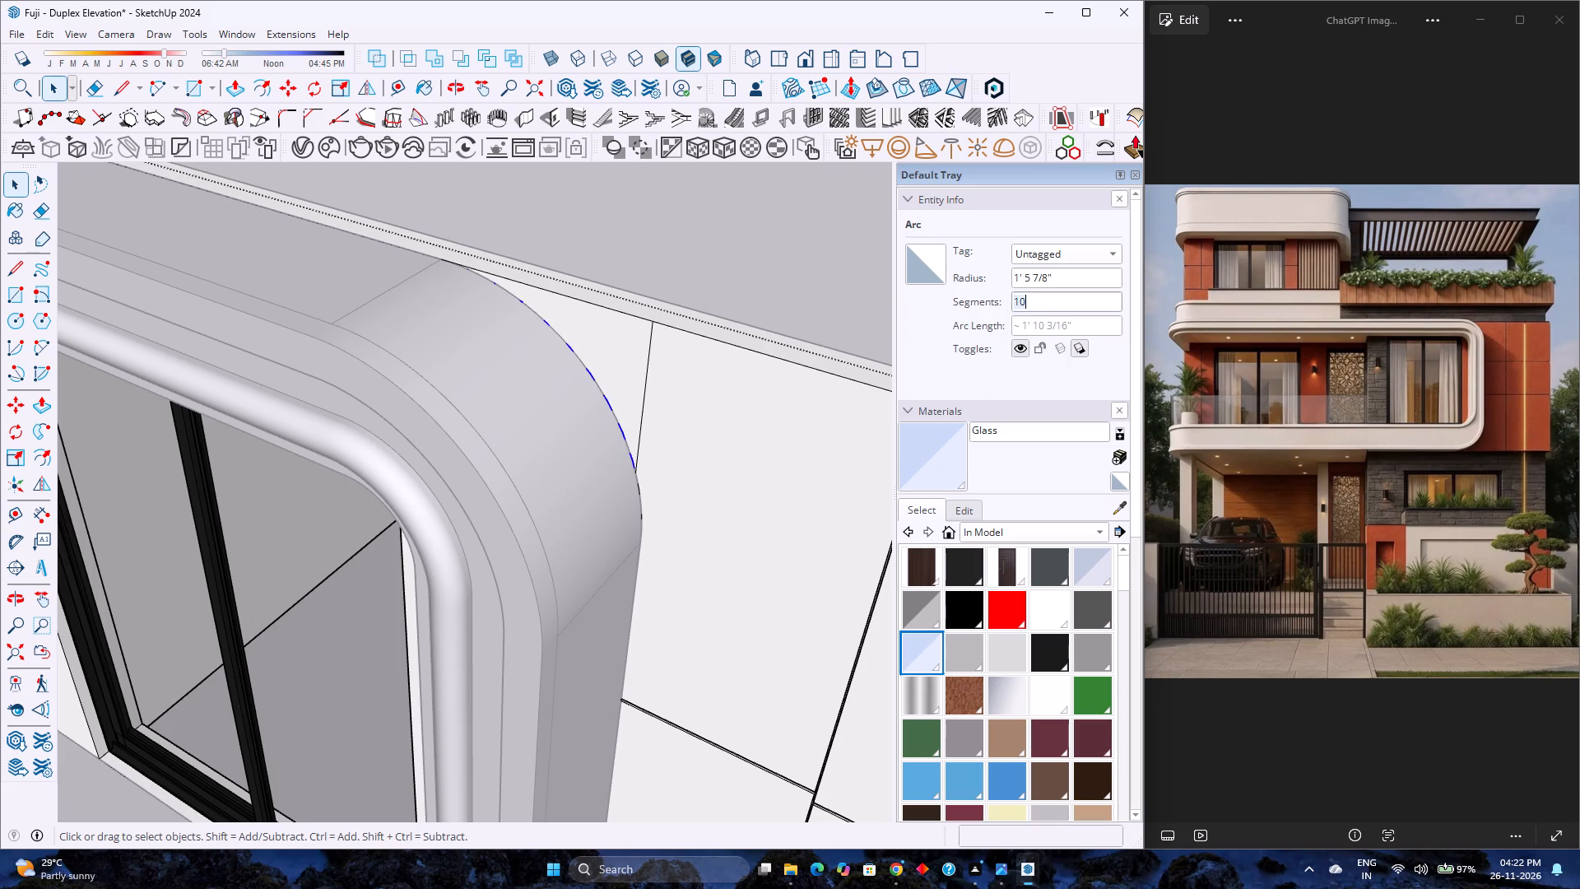
{"action": "type", "text": "80"}
{"action": "key", "text": "Return"}
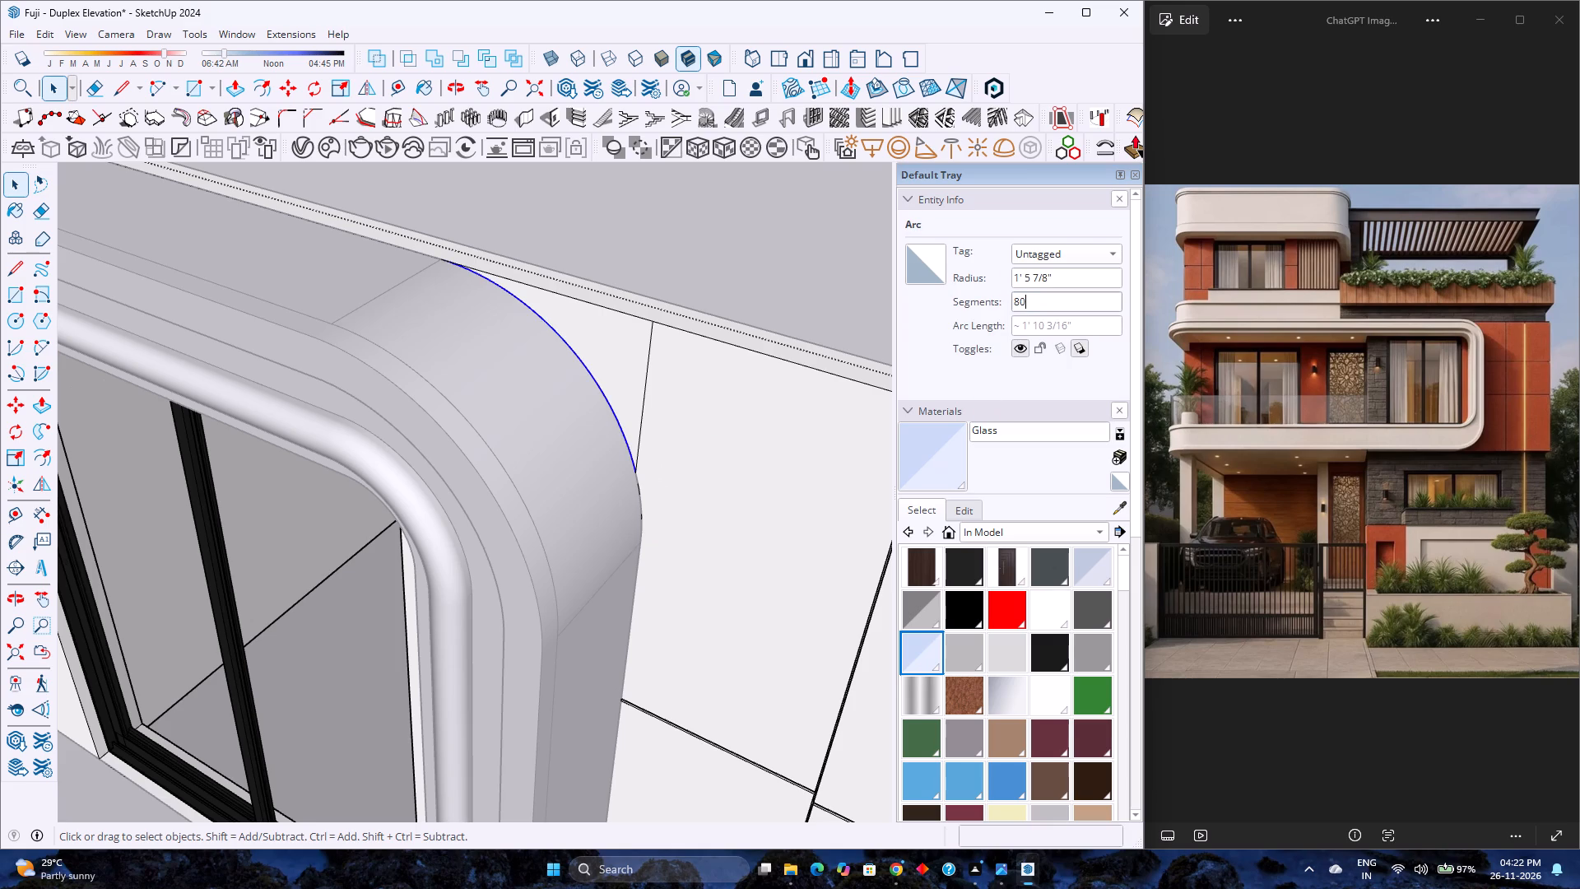
{"action": "left_click", "coordinate": [639, 488]}
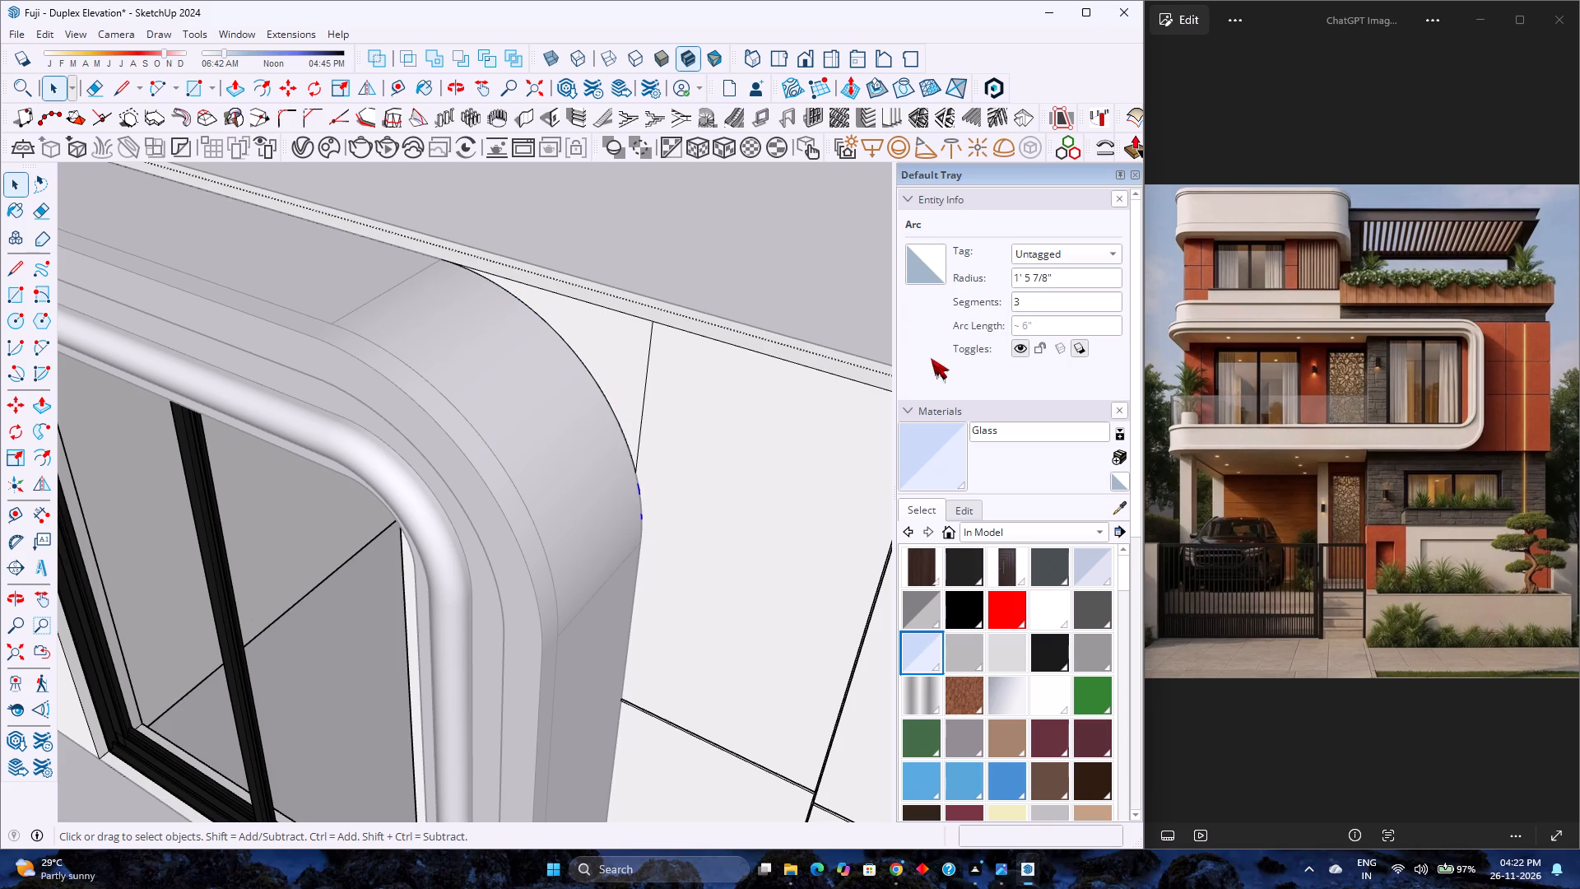
{"action": "double_click", "coordinate": [1036, 305]}
{"action": "type", "text": "40"}
{"action": "key", "text": "Return"}
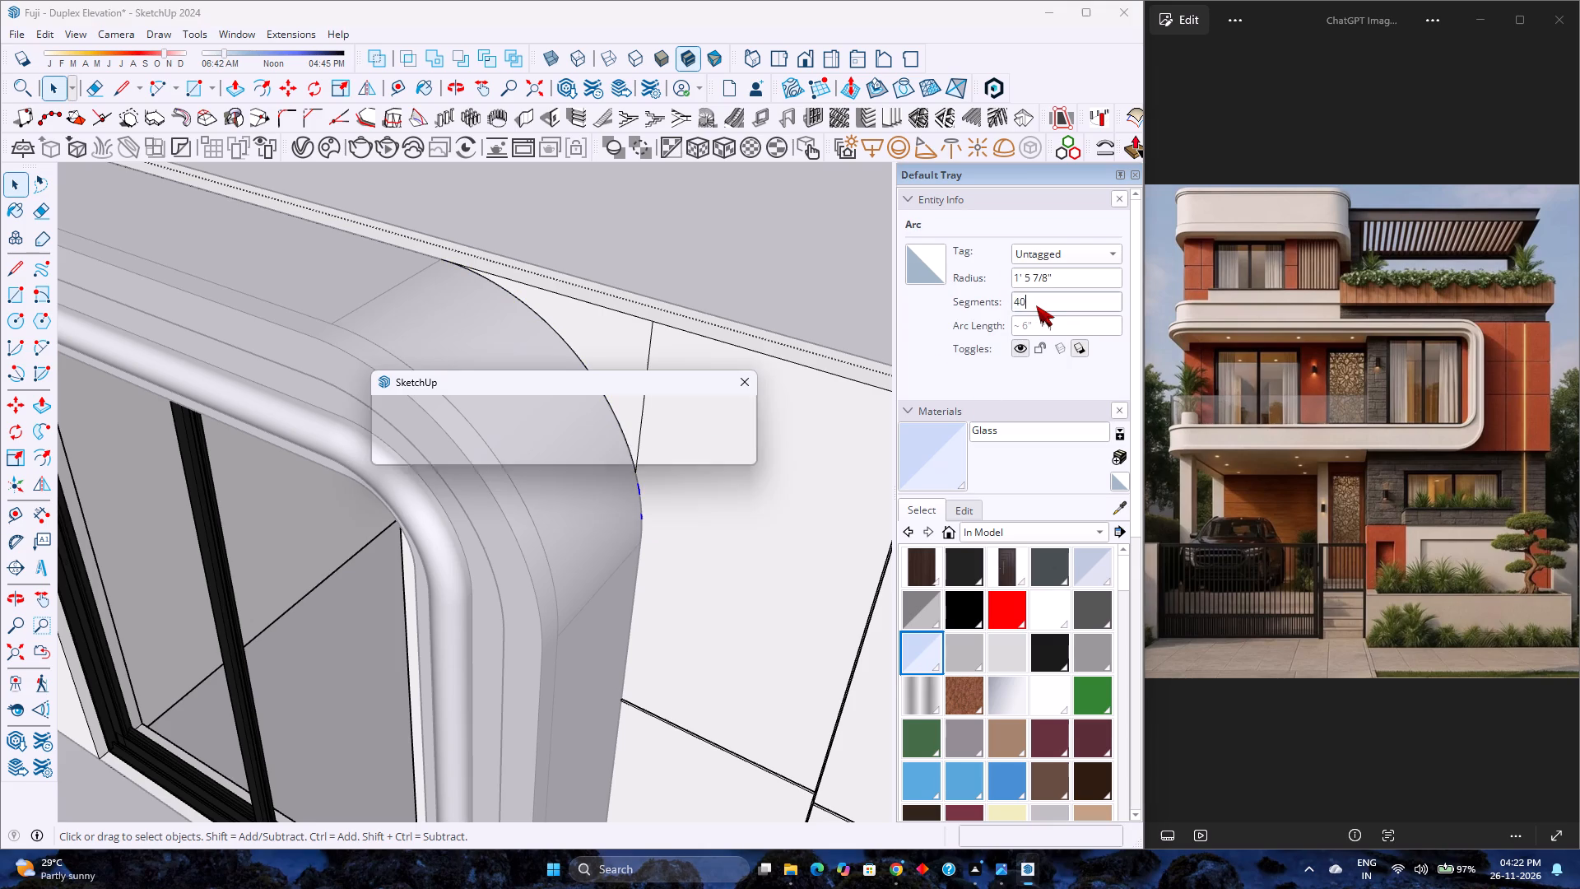
{"action": "left_click", "coordinate": [736, 442]}
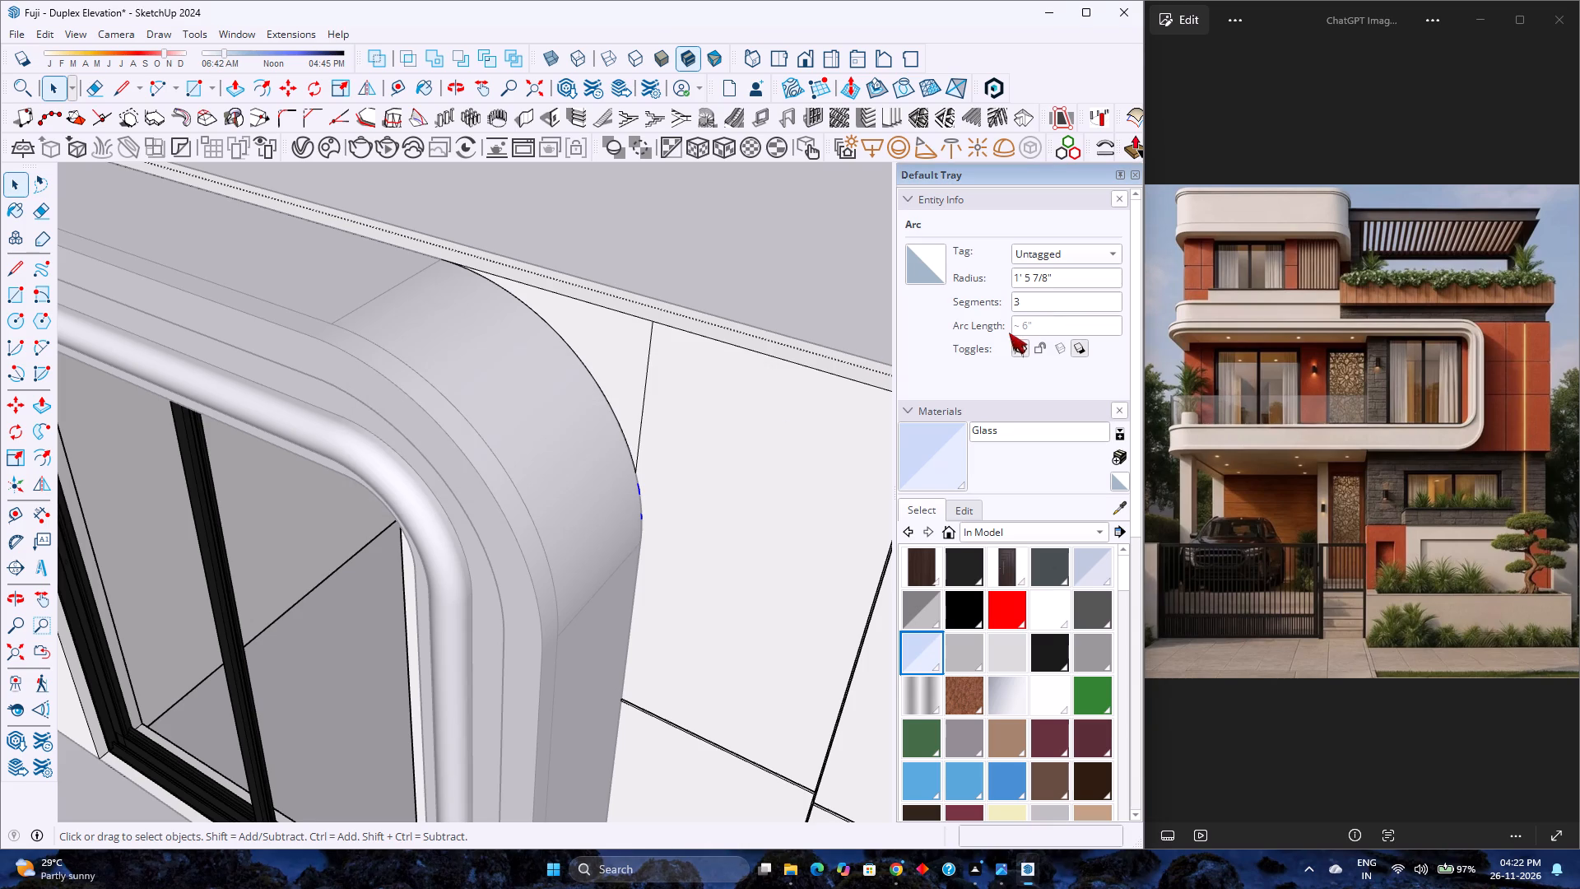
{"action": "double_click", "coordinate": [1033, 300]}
{"action": "type", "text": "20"}
{"action": "key", "text": "Return"}
Delete the short vertical edge between the upper corner arc and the slab above.
{"action": "scroll", "coordinate": [611, 556], "scroll_direction": "down", "scroll_amount": 3}
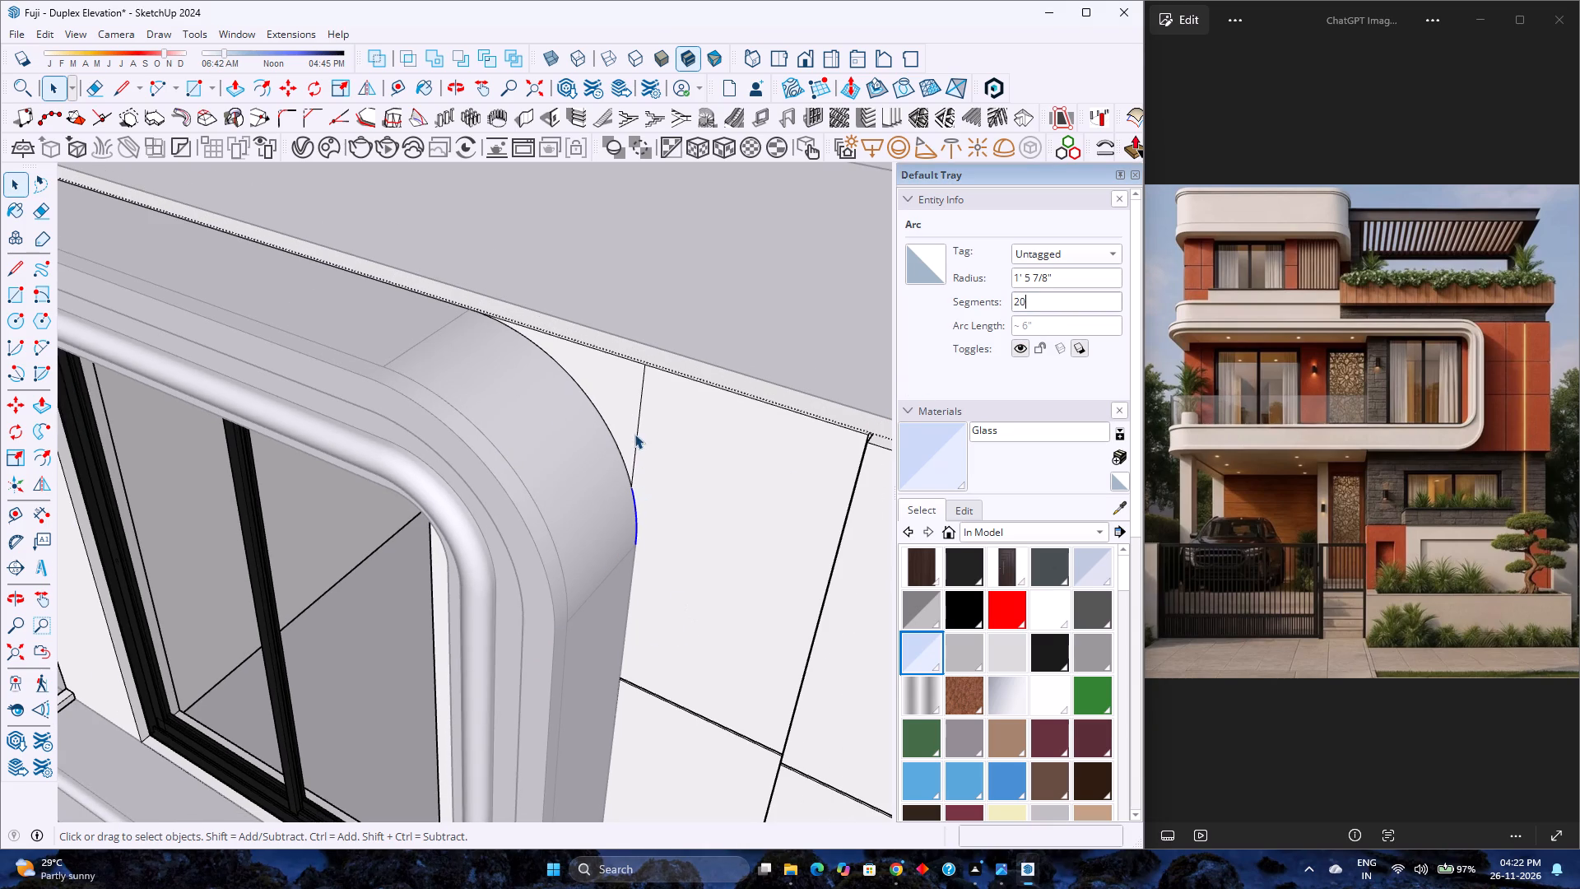
{"action": "scroll", "coordinate": [625, 426], "scroll_direction": "down", "scroll_amount": 4}
{"action": "left_click", "coordinate": [634, 417]}
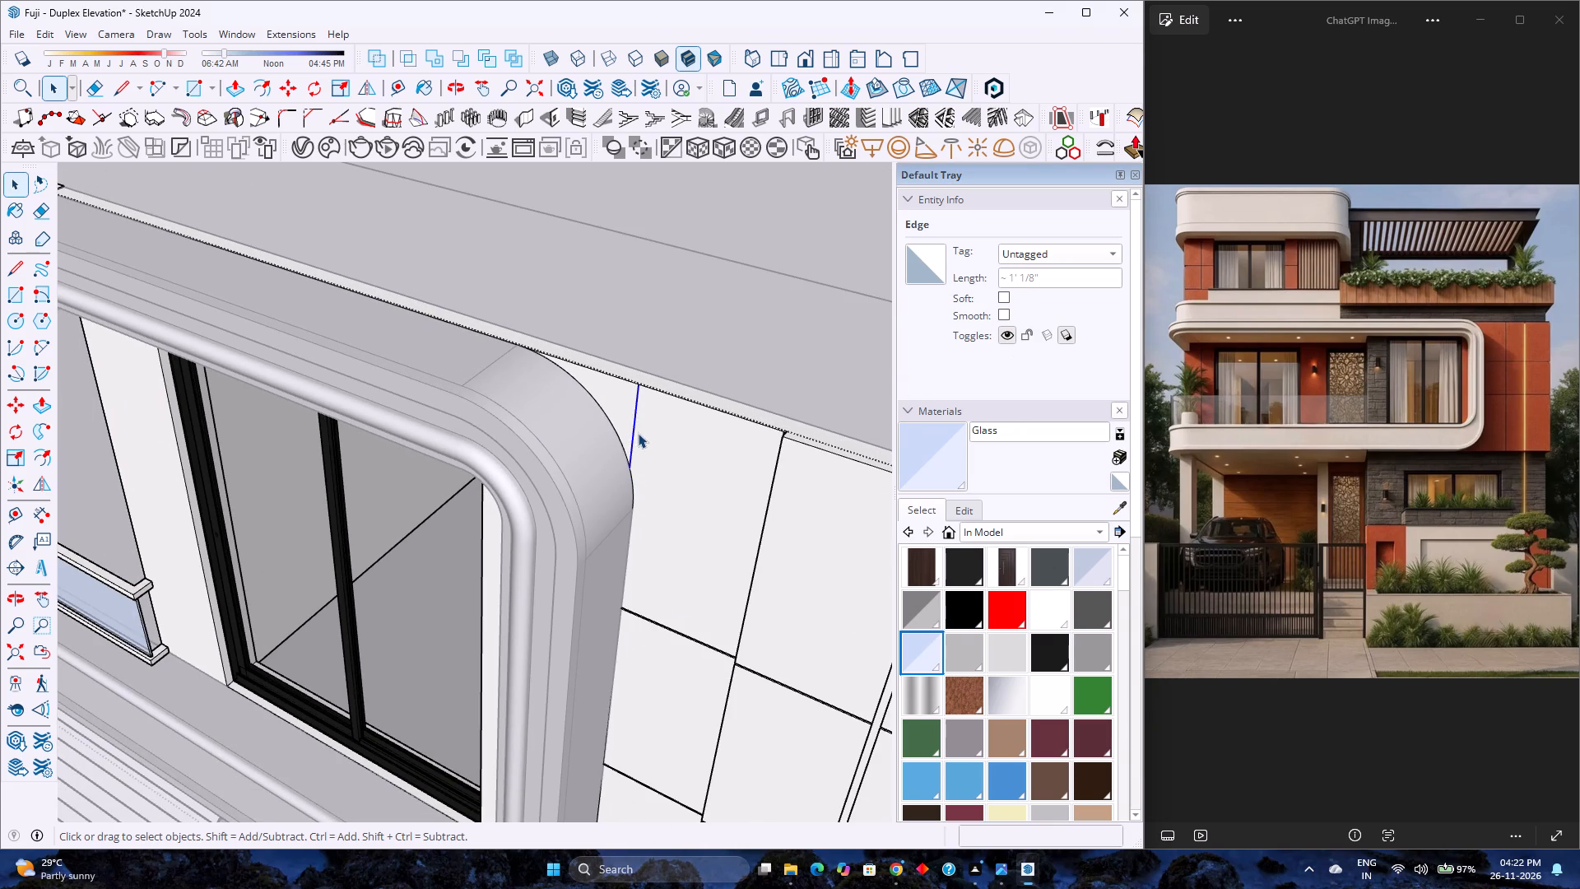
{"action": "key", "text": "Delete"}
Push/Pull the upper corner cladding panel beside the rounded frame by 1", repeating it on the lower panels and bottom strip.
{"action": "scroll", "coordinate": [667, 479], "scroll_direction": "down", "scroll_amount": 3}
{"action": "middle_click_drag", "start_coordinate": [687, 567], "coordinate": [683, 495]}
{"action": "scroll", "coordinate": [683, 494], "scroll_direction": "down", "scroll_amount": 3}
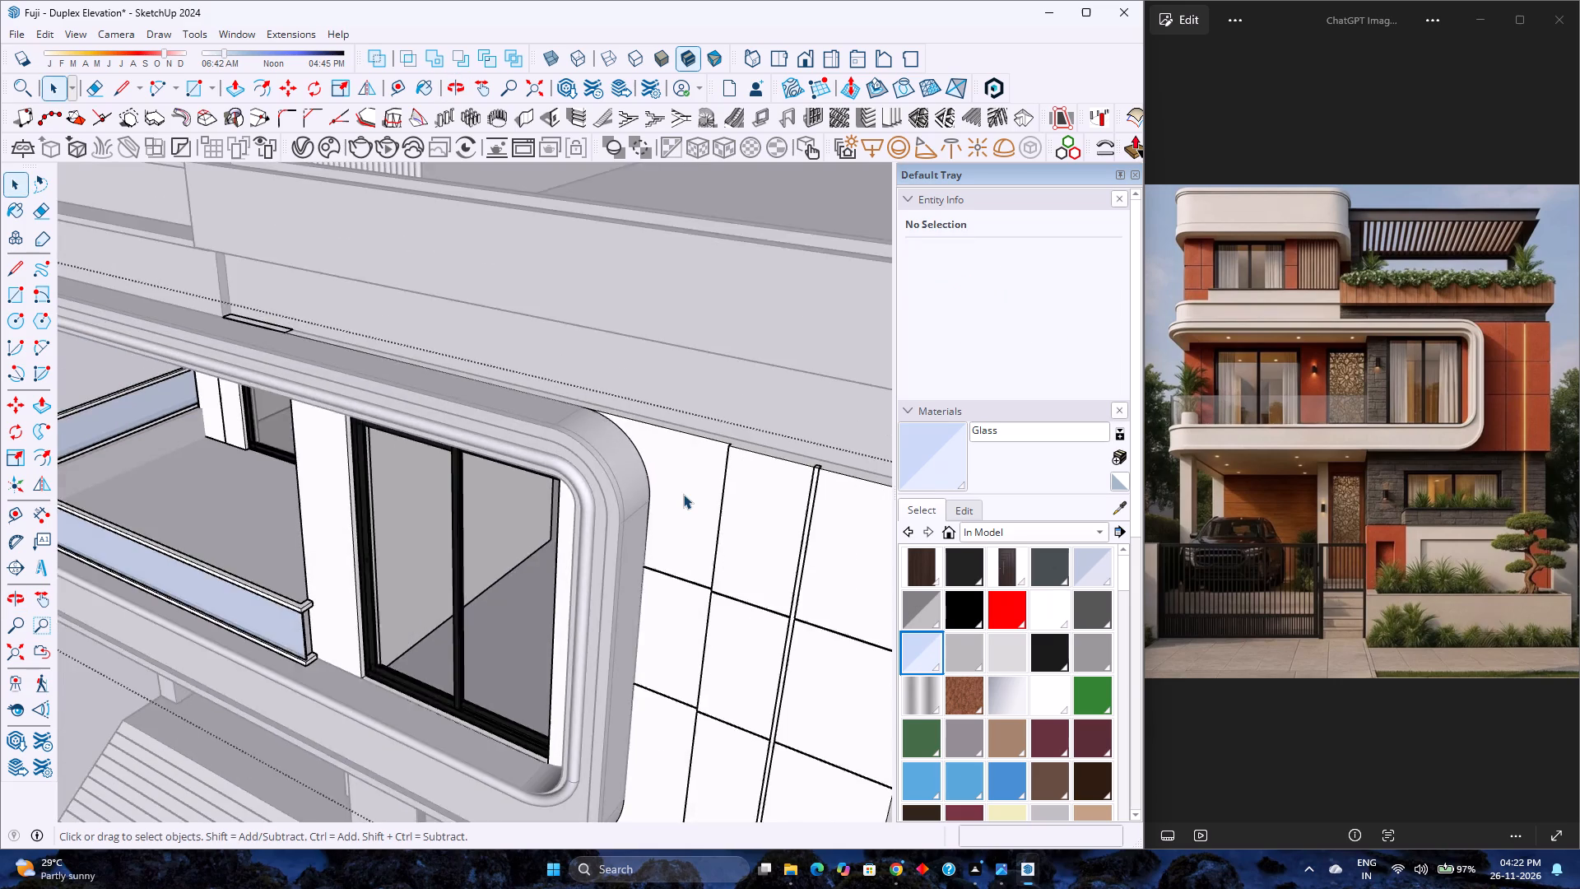
{"action": "scroll", "coordinate": [683, 494], "scroll_direction": "down", "scroll_amount": 4}
{"action": "key", "text": "p"}
{"action": "left_click", "coordinate": [691, 499]}
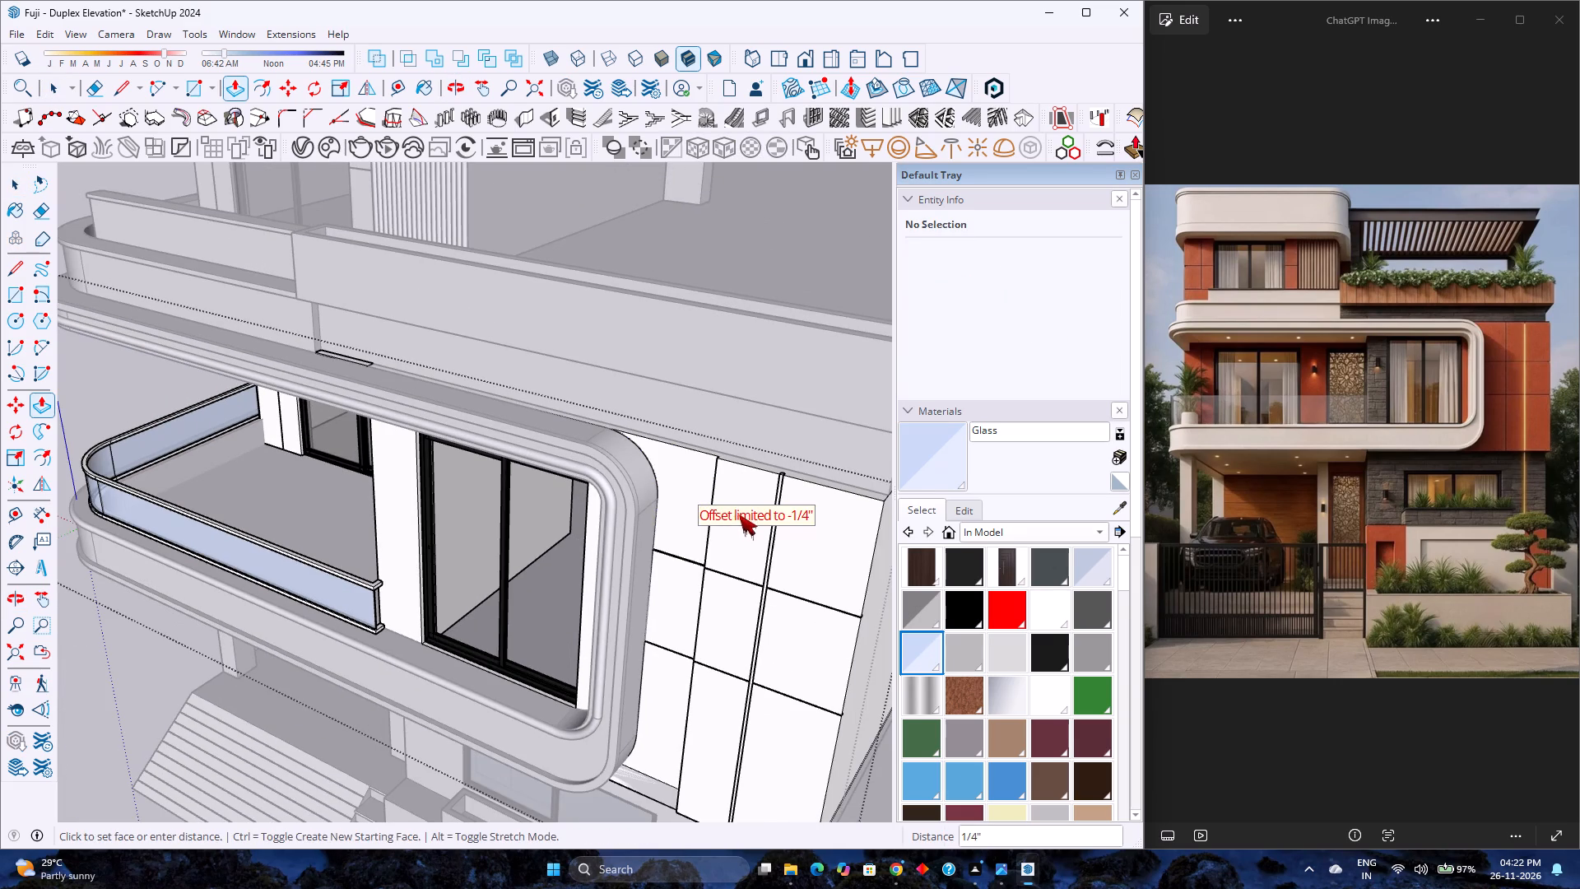
{"action": "left_click", "coordinate": [741, 538]}
{"action": "scroll", "coordinate": [667, 605], "scroll_direction": "up", "scroll_amount": 3}
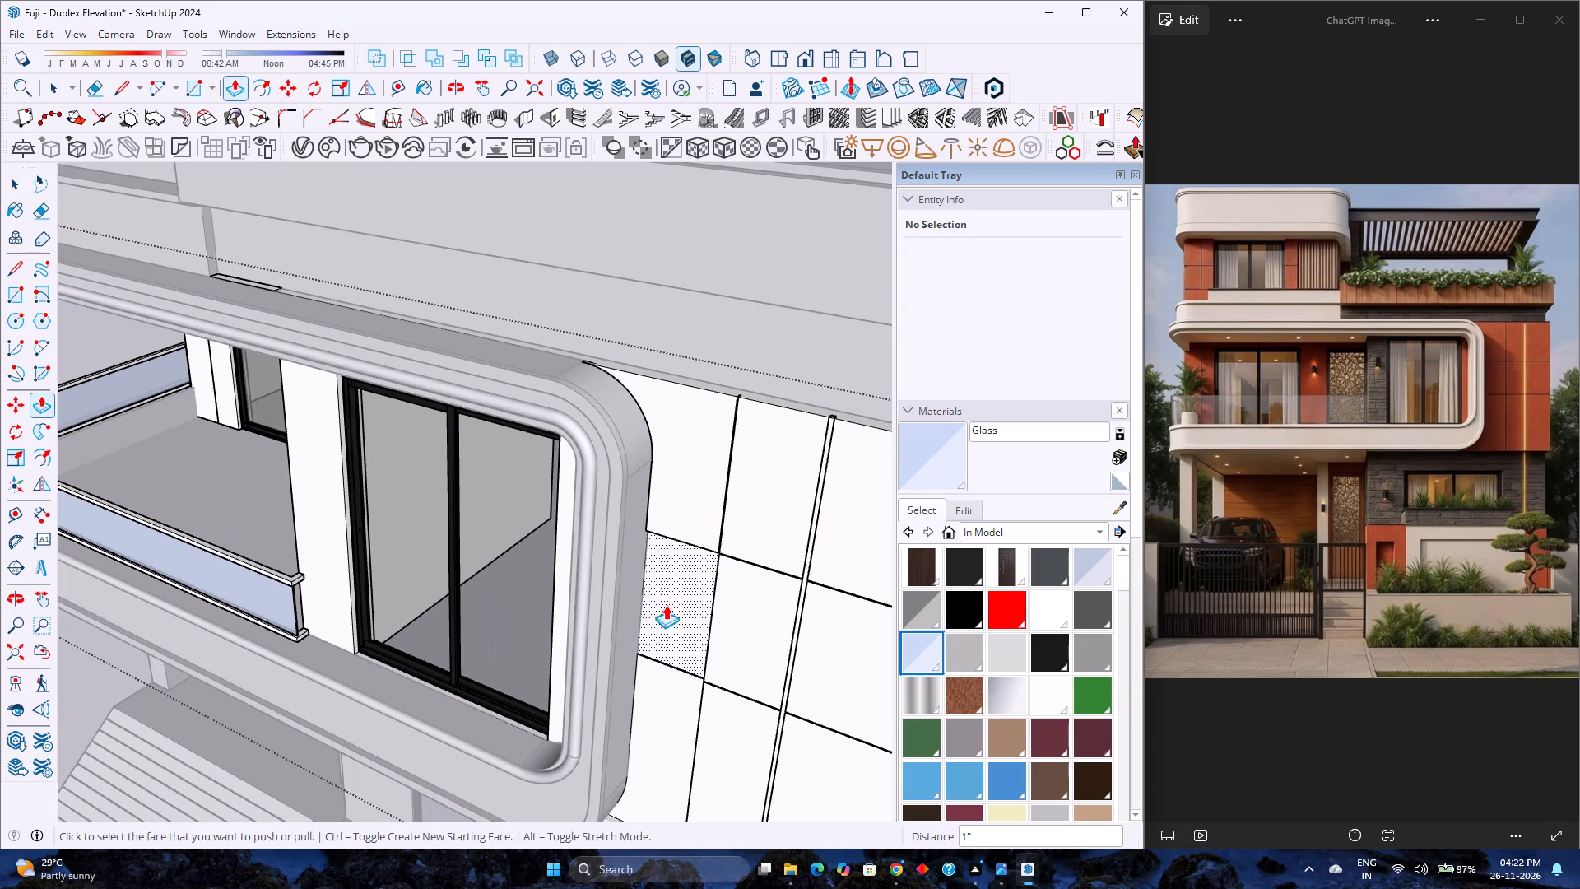
{"action": "double_click", "coordinate": [666, 605]}
{"action": "scroll", "coordinate": [653, 714], "scroll_direction": "down", "scroll_amount": 3}
{"action": "middle_click_drag", "start_coordinate": [651, 714], "coordinate": [666, 563], "text": "shift"}
{"action": "middle_click", "coordinate": [666, 563], "text": "shift"}
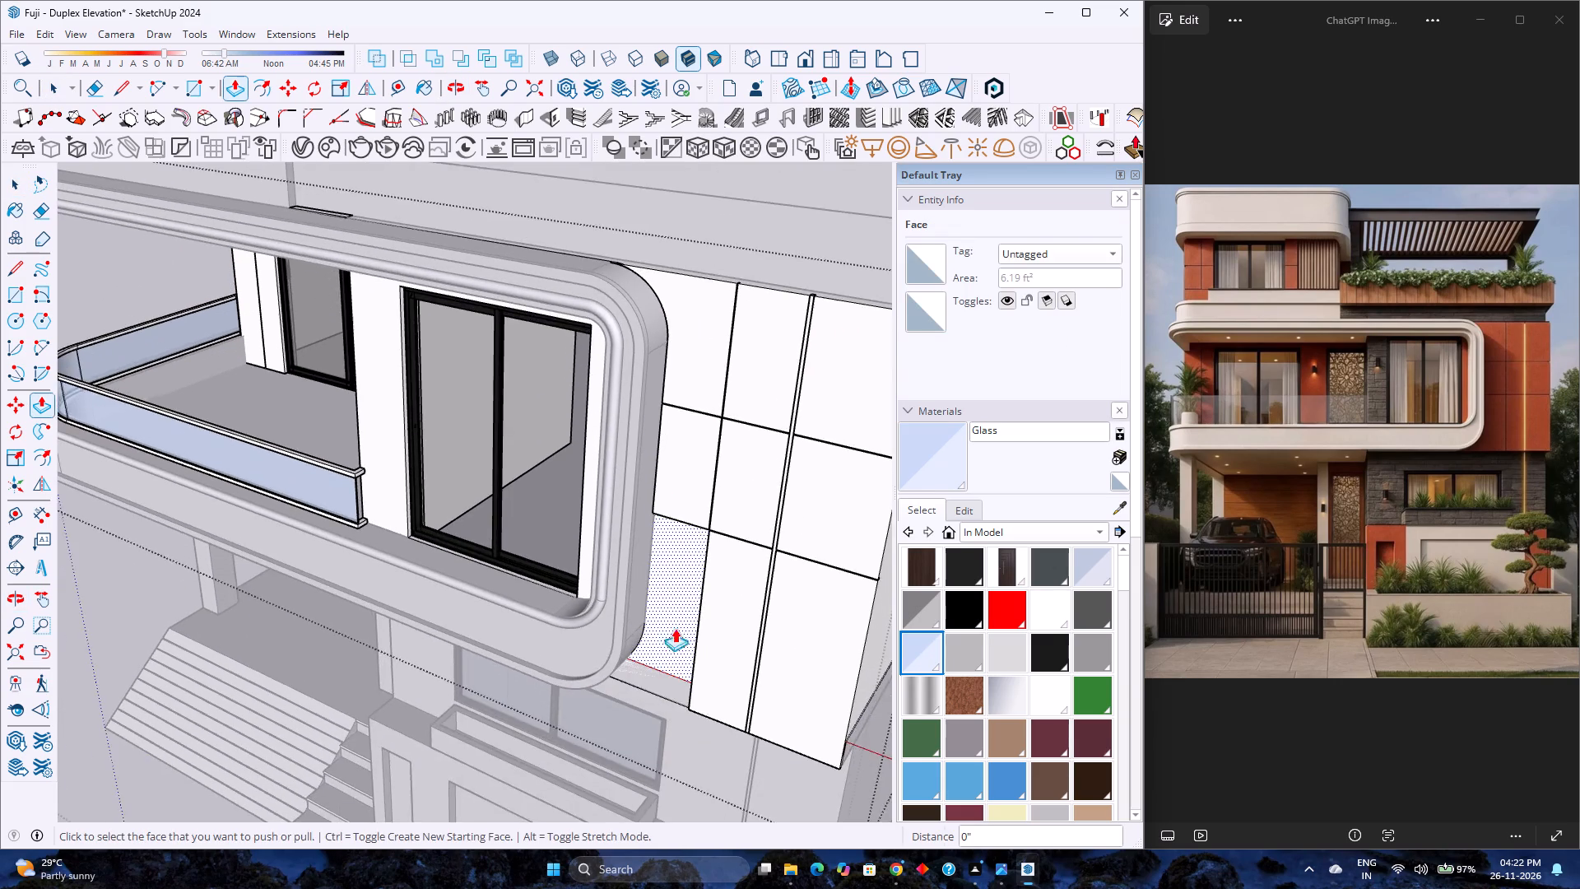
{"action": "scroll", "coordinate": [675, 640], "scroll_direction": "up", "scroll_amount": 3}
{"action": "double_click", "coordinate": [672, 626]}
{"action": "middle_click_drag", "start_coordinate": [677, 658], "coordinate": [762, 456]}
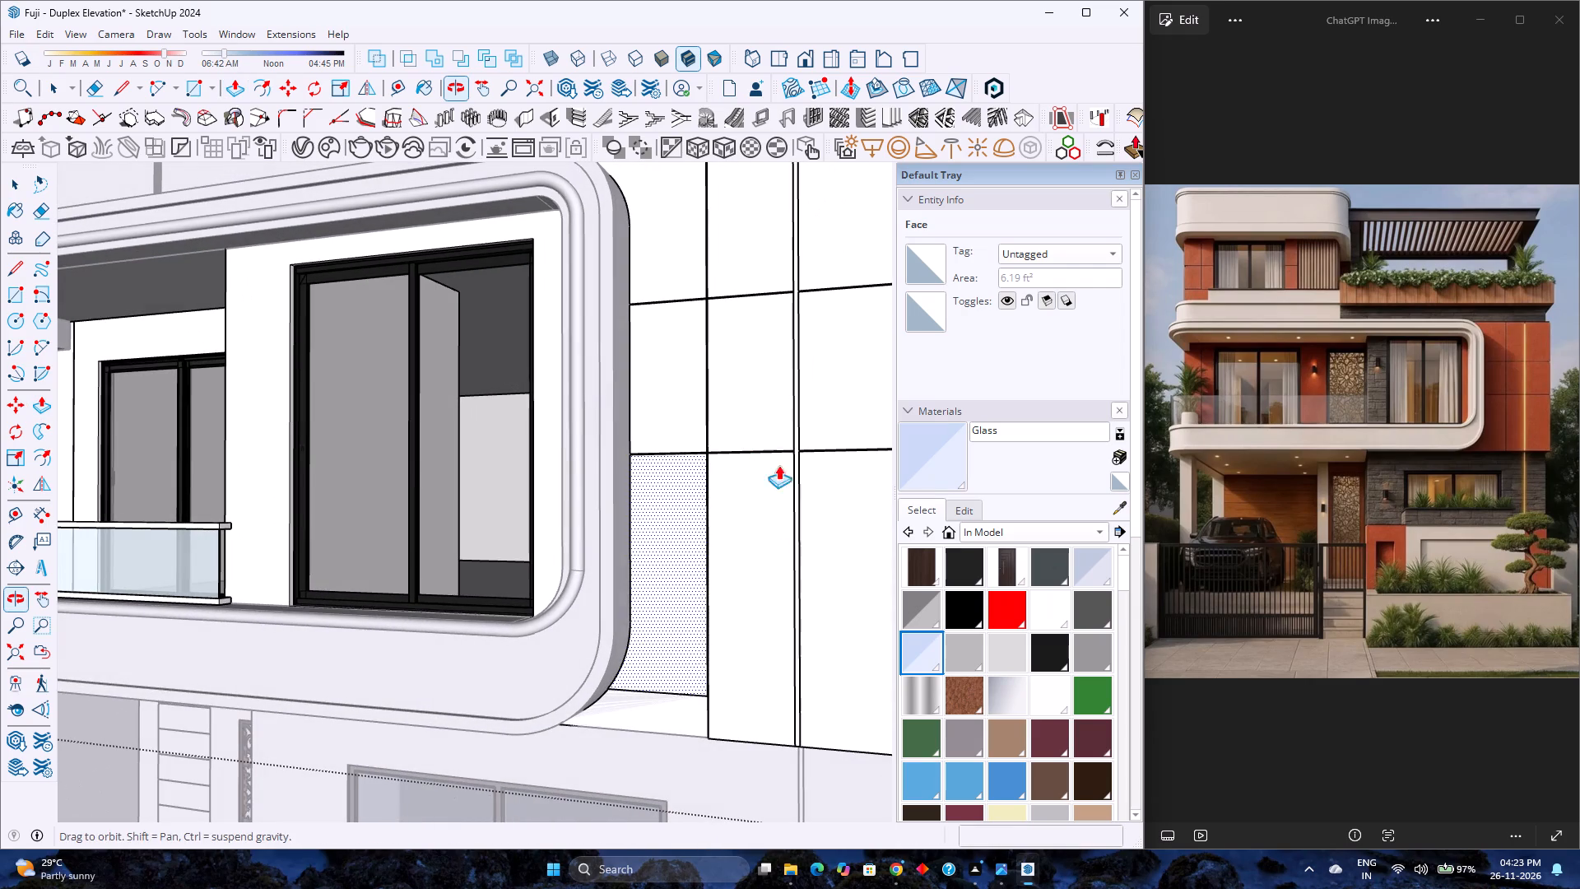
{"action": "double_click", "coordinate": [662, 713]}
Erase the dividing line between the lower cladding panel and the strip beneath it.
{"action": "middle_click_drag", "start_coordinate": [649, 747], "coordinate": [611, 611]}
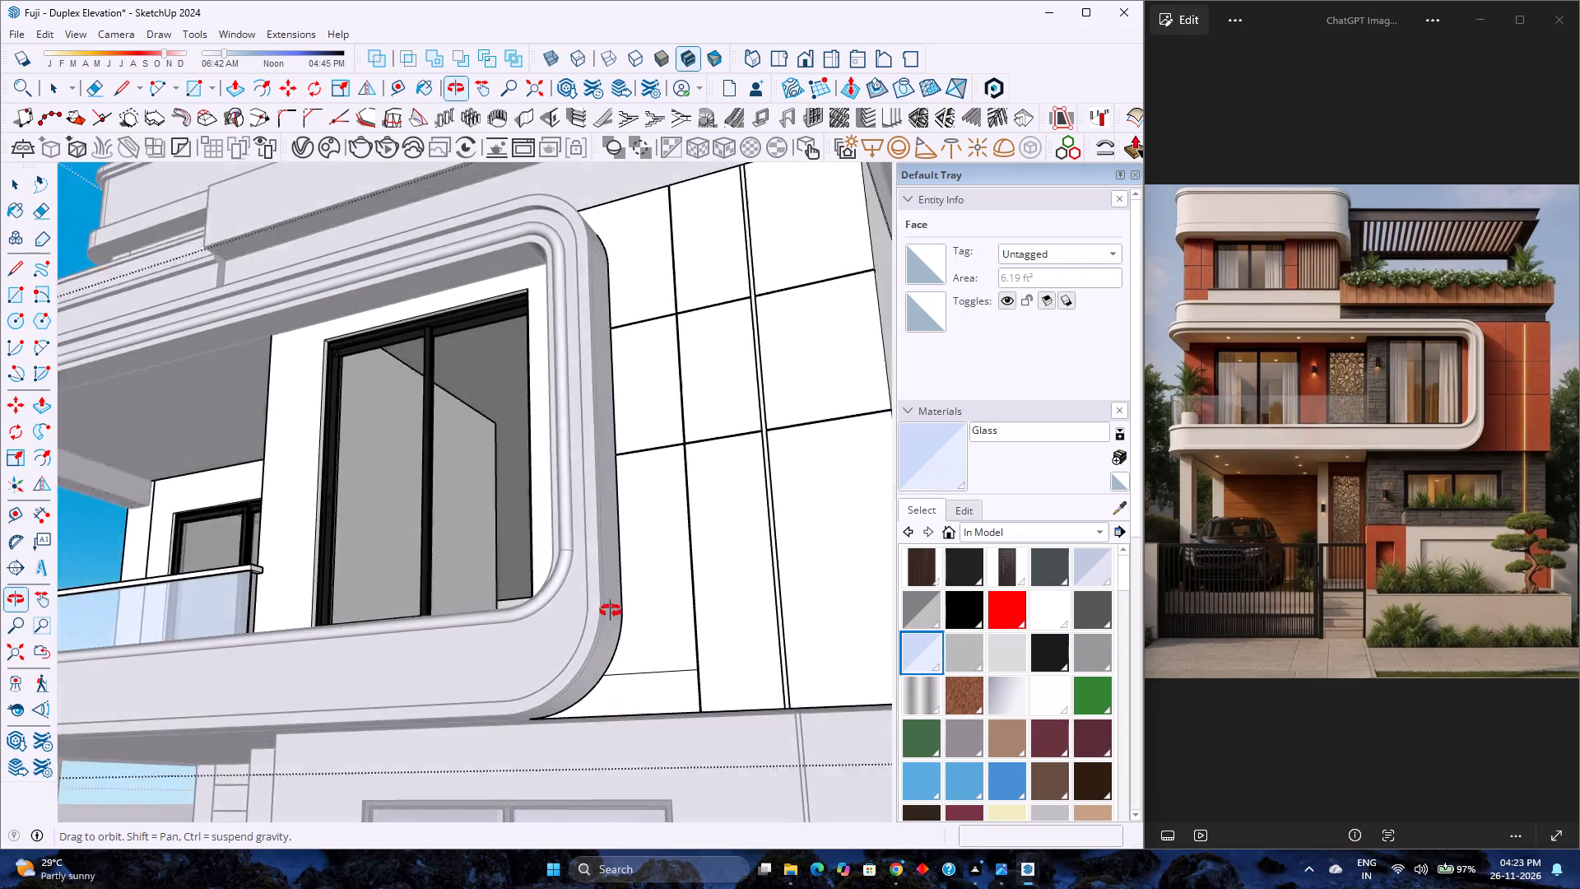
{"action": "middle_click_drag", "start_coordinate": [611, 611], "coordinate": [640, 560]}
{"action": "scroll", "coordinate": [641, 708], "scroll_direction": "up", "scroll_amount": 6}
{"action": "middle_click_drag", "start_coordinate": [619, 698], "coordinate": [673, 519]}
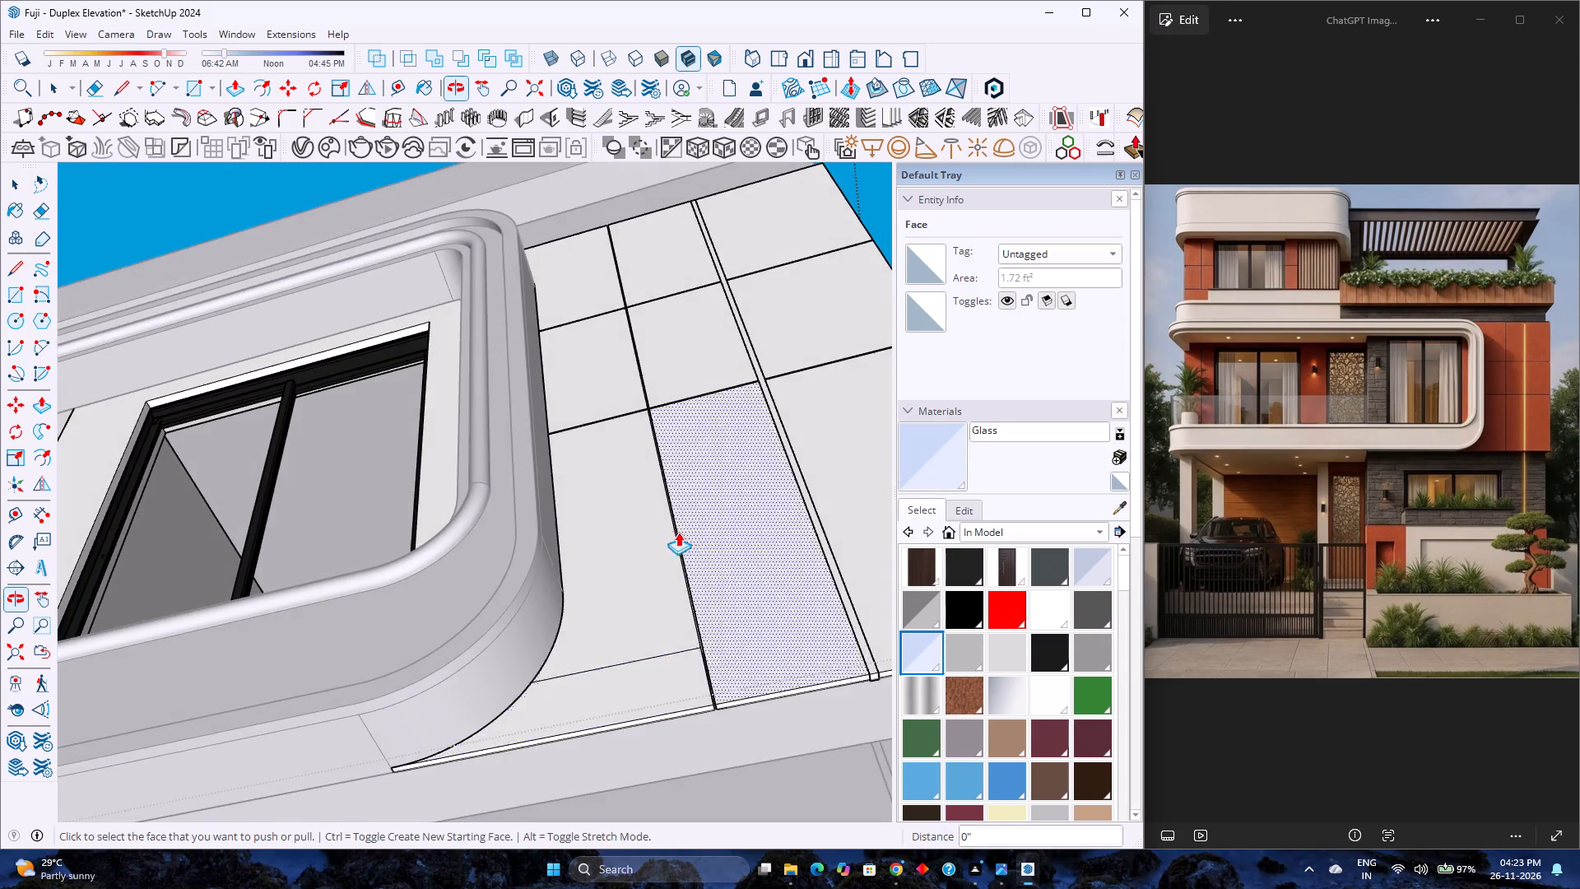
{"action": "scroll", "coordinate": [658, 660], "scroll_direction": "up", "scroll_amount": 4}
{"action": "key", "text": "e"}
{"action": "left_click_drag", "start_coordinate": [662, 668], "coordinate": [659, 636]}
{"action": "scroll", "coordinate": [639, 606], "scroll_direction": "down", "scroll_amount": 3}
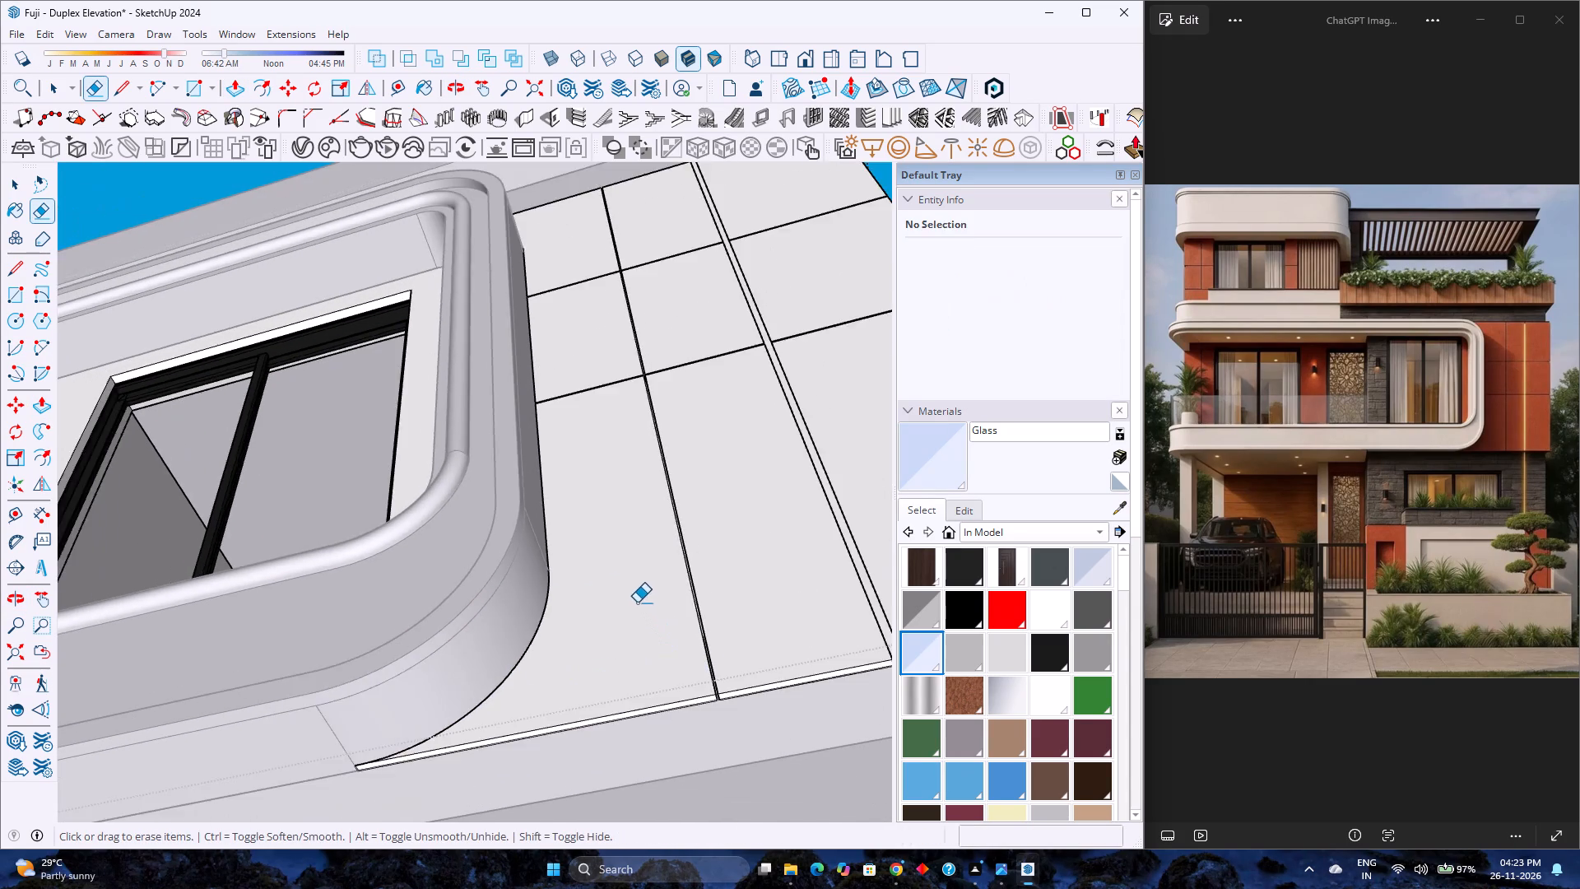
Examine the cladding's bottom joint, the panels around the frame's corners, and the whole front elevation.
{"action": "middle_click_drag", "start_coordinate": [637, 603], "coordinate": [644, 746]}
{"action": "middle_click", "coordinate": [644, 746]}
{"action": "scroll", "coordinate": [599, 615], "scroll_direction": "down", "scroll_amount": 8}
{"action": "middle_click_drag", "start_coordinate": [602, 568], "coordinate": [602, 741]}
{"action": "scroll", "coordinate": [650, 699], "scroll_direction": "up", "scroll_amount": 4}
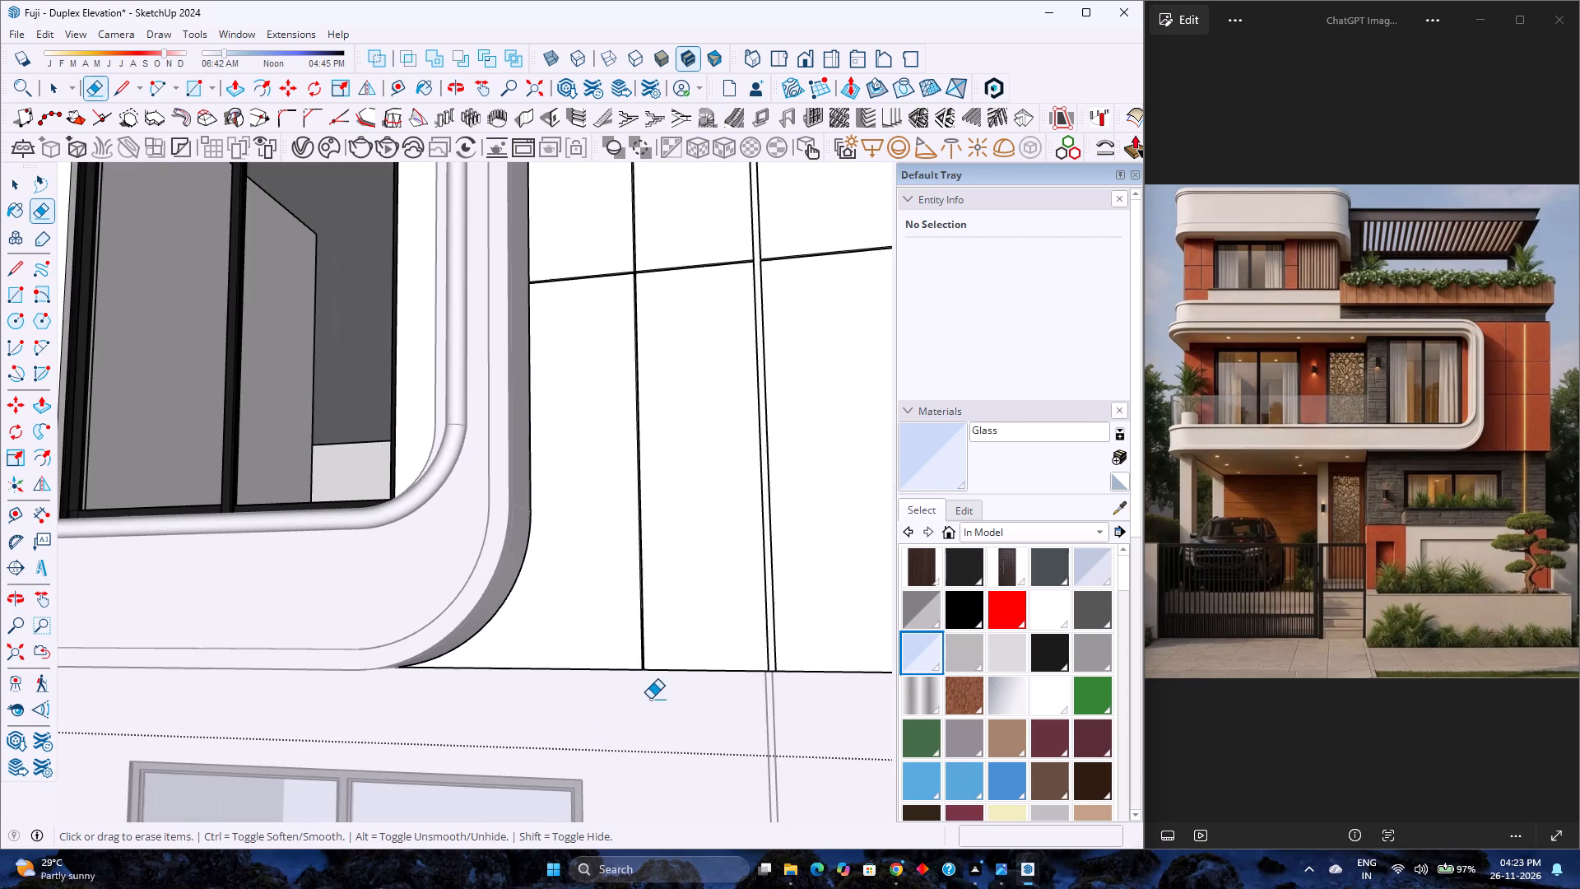
{"action": "scroll", "coordinate": [637, 658], "scroll_direction": "up", "scroll_amount": 20}
{"action": "middle_click_drag", "start_coordinate": [630, 710], "coordinate": [601, 661]}
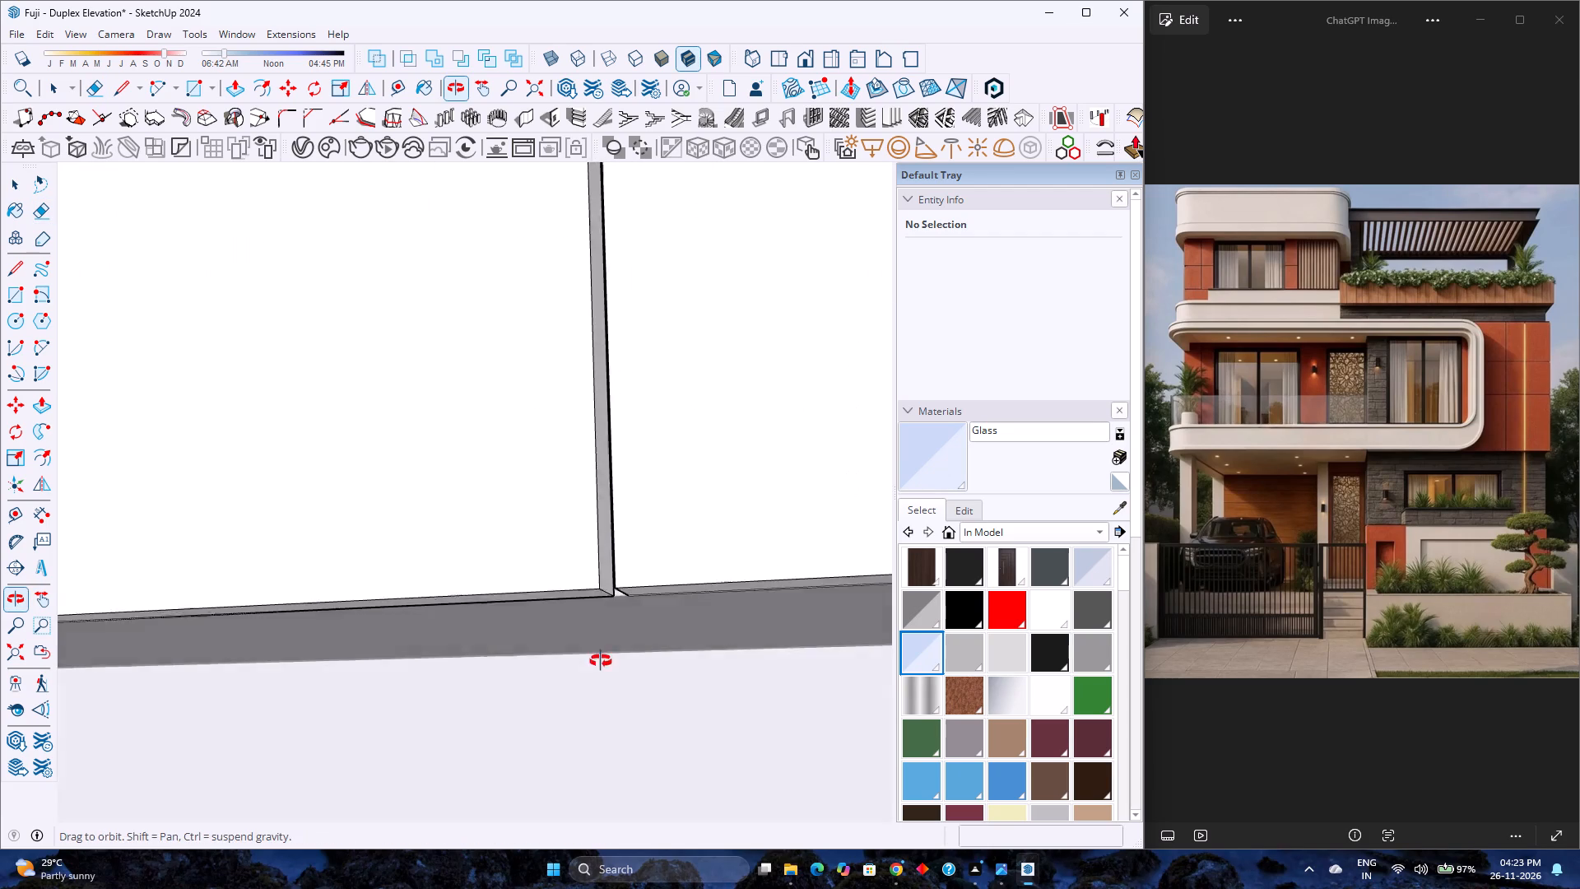
{"action": "middle_click_drag", "start_coordinate": [601, 661], "coordinate": [596, 632]}
{"action": "scroll", "coordinate": [596, 632], "scroll_direction": "down", "scroll_amount": 12}
{"action": "key", "text": "space"}
{"action": "scroll", "coordinate": [597, 633], "scroll_direction": "down", "scroll_amount": 9}
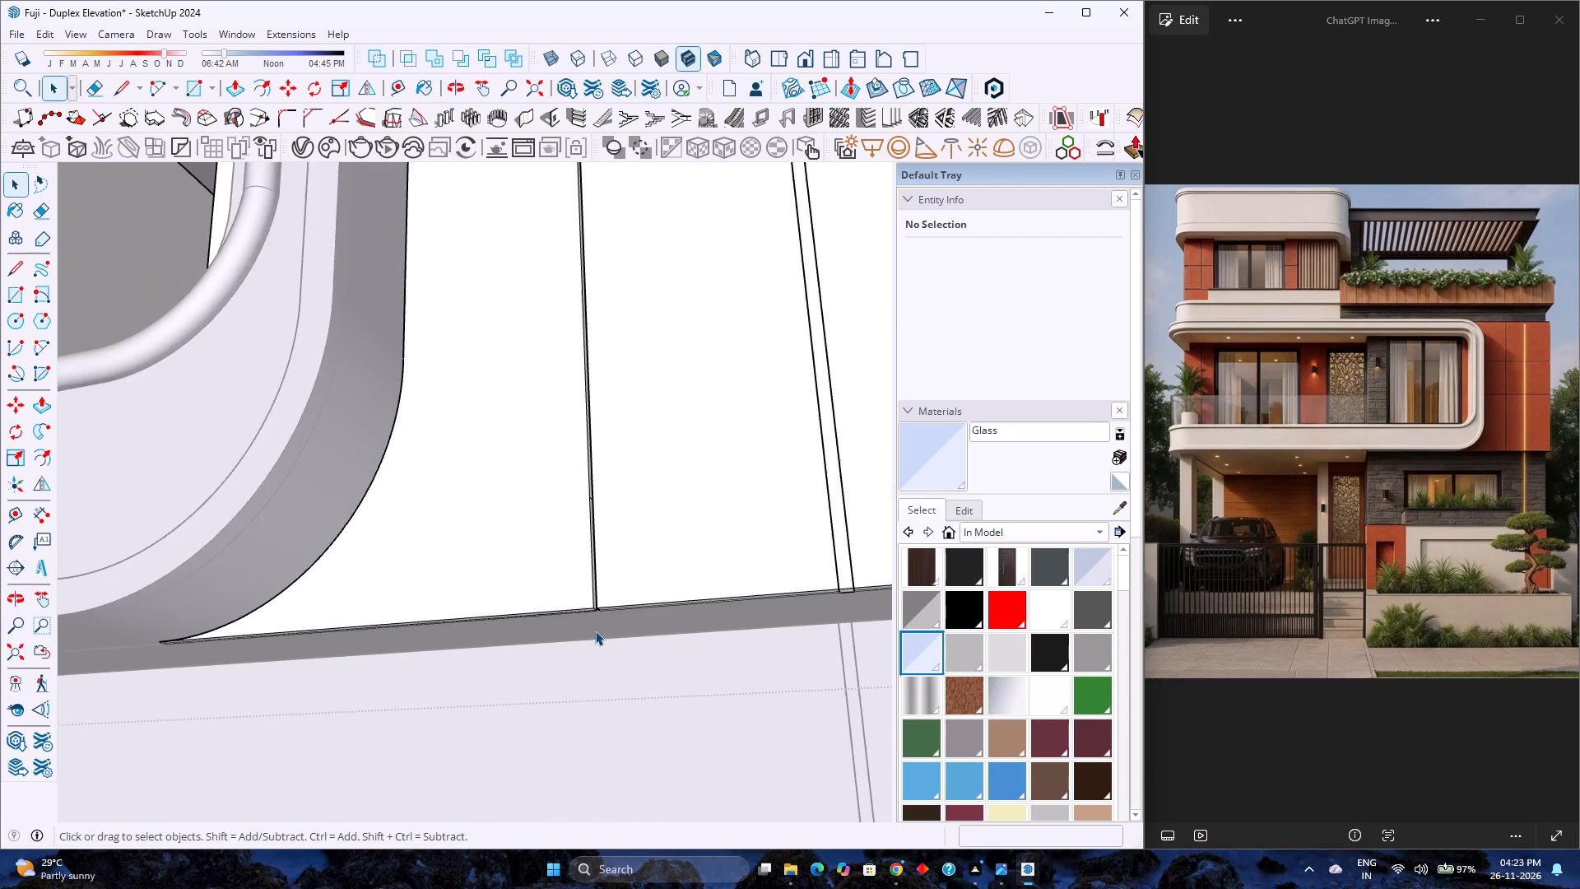
{"action": "key", "text": "Escape"}
{"action": "scroll", "coordinate": [574, 627], "scroll_direction": "down", "scroll_amount": 17}
{"action": "middle_click_drag", "start_coordinate": [490, 513], "coordinate": [634, 686]}
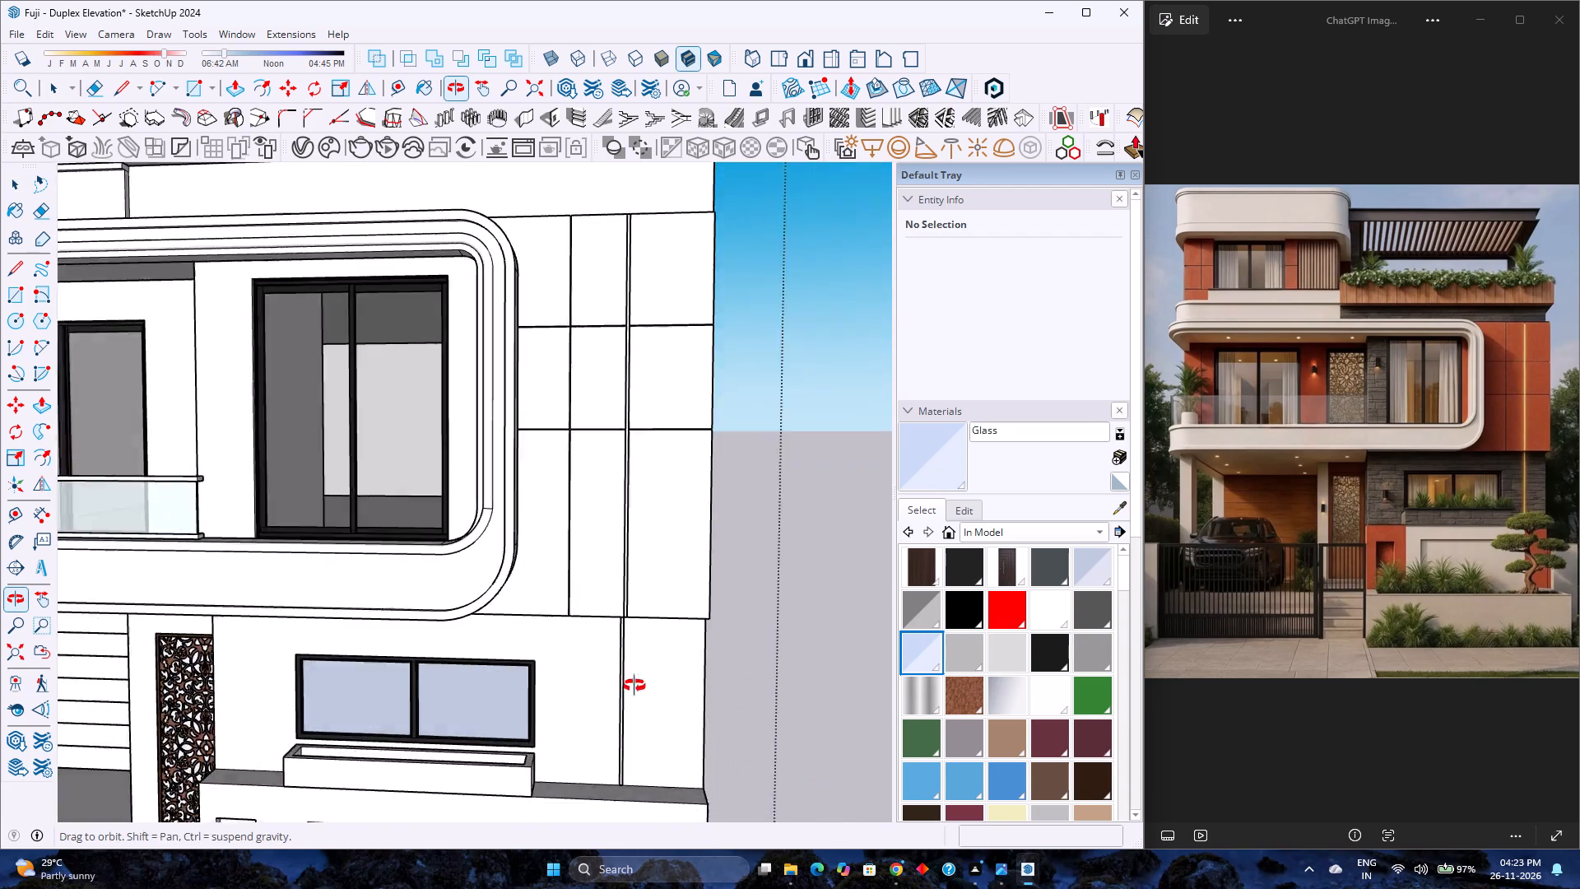
{"action": "middle_click_drag", "start_coordinate": [634, 686], "coordinate": [830, 695]}
{"action": "scroll", "coordinate": [477, 577], "scroll_direction": "up", "scroll_amount": 2}
{"action": "middle_click_drag", "start_coordinate": [477, 576], "coordinate": [359, 695]}
{"action": "middle_click", "coordinate": [359, 695]}
{"action": "scroll", "coordinate": [684, 621], "scroll_direction": "down", "scroll_amount": 7}
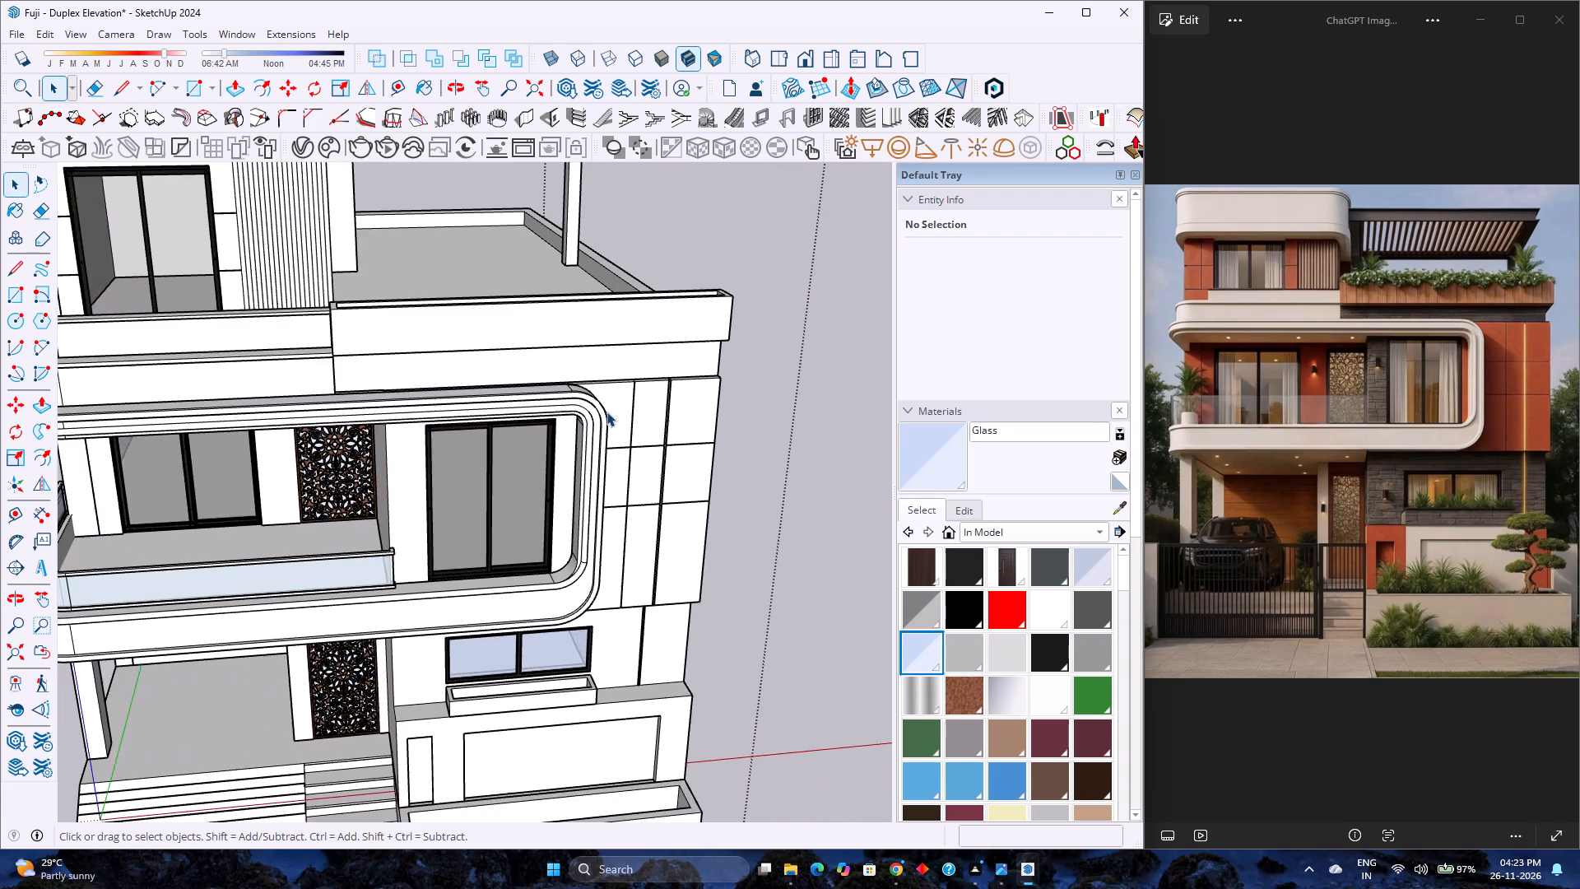
{"action": "scroll", "coordinate": [605, 375], "scroll_direction": "up", "scroll_amount": 12}
{"action": "middle_click_drag", "start_coordinate": [592, 383], "coordinate": [464, 488]}
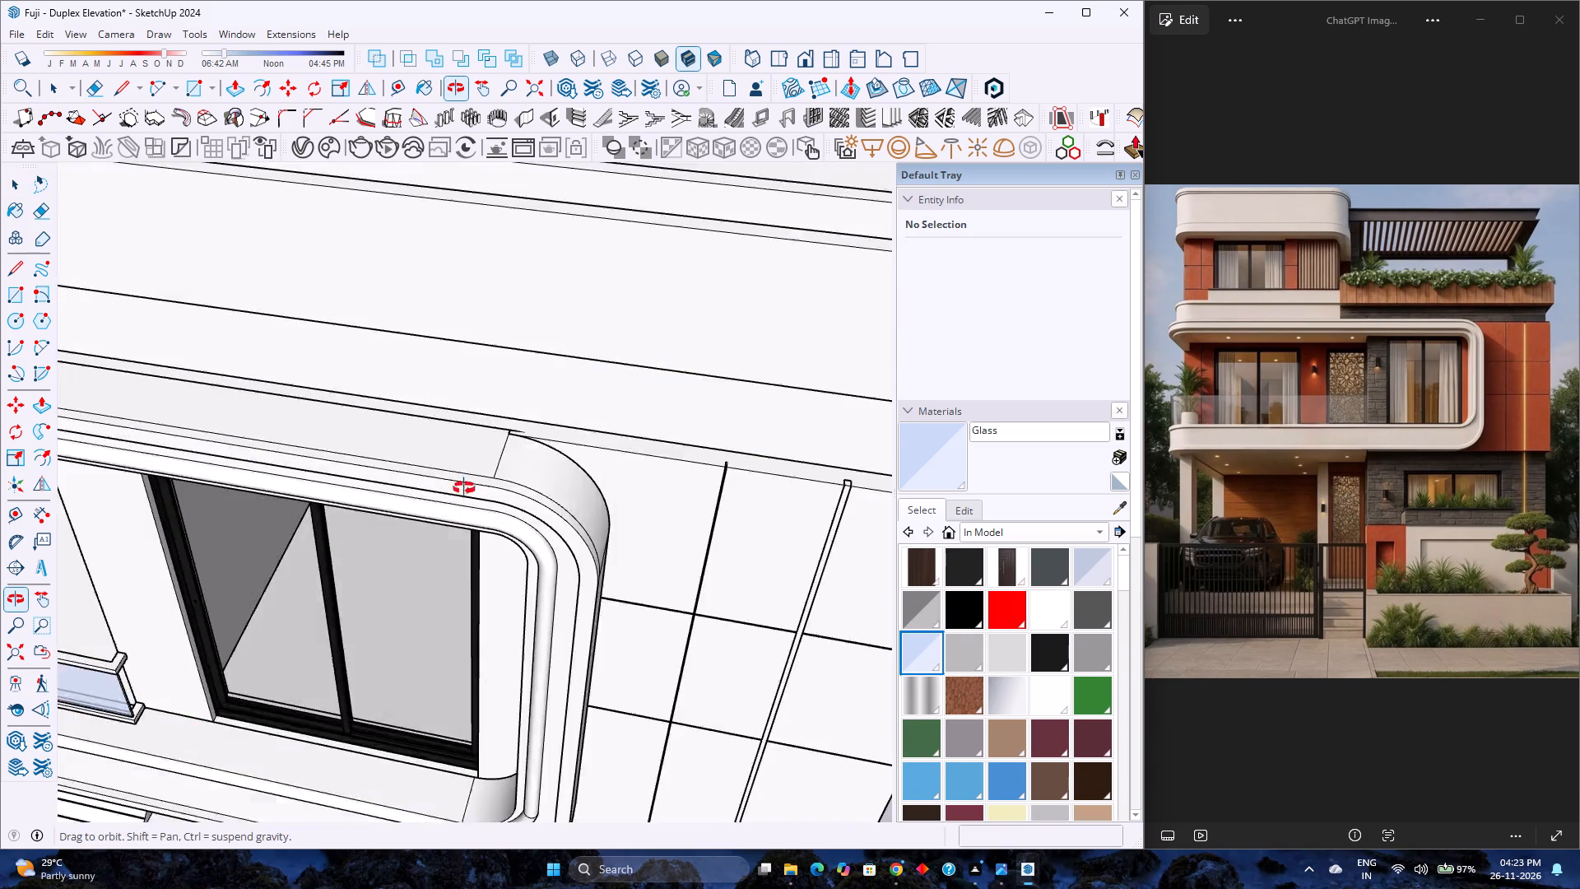
{"action": "middle_click_drag", "start_coordinate": [464, 488], "coordinate": [477, 474]}
{"action": "scroll", "coordinate": [477, 474], "scroll_direction": "down", "scroll_amount": 14}
{"action": "scroll", "coordinate": [472, 490], "scroll_direction": "up", "scroll_amount": 1}
{"action": "scroll", "coordinate": [472, 490], "scroll_direction": "down", "scroll_amount": 4}
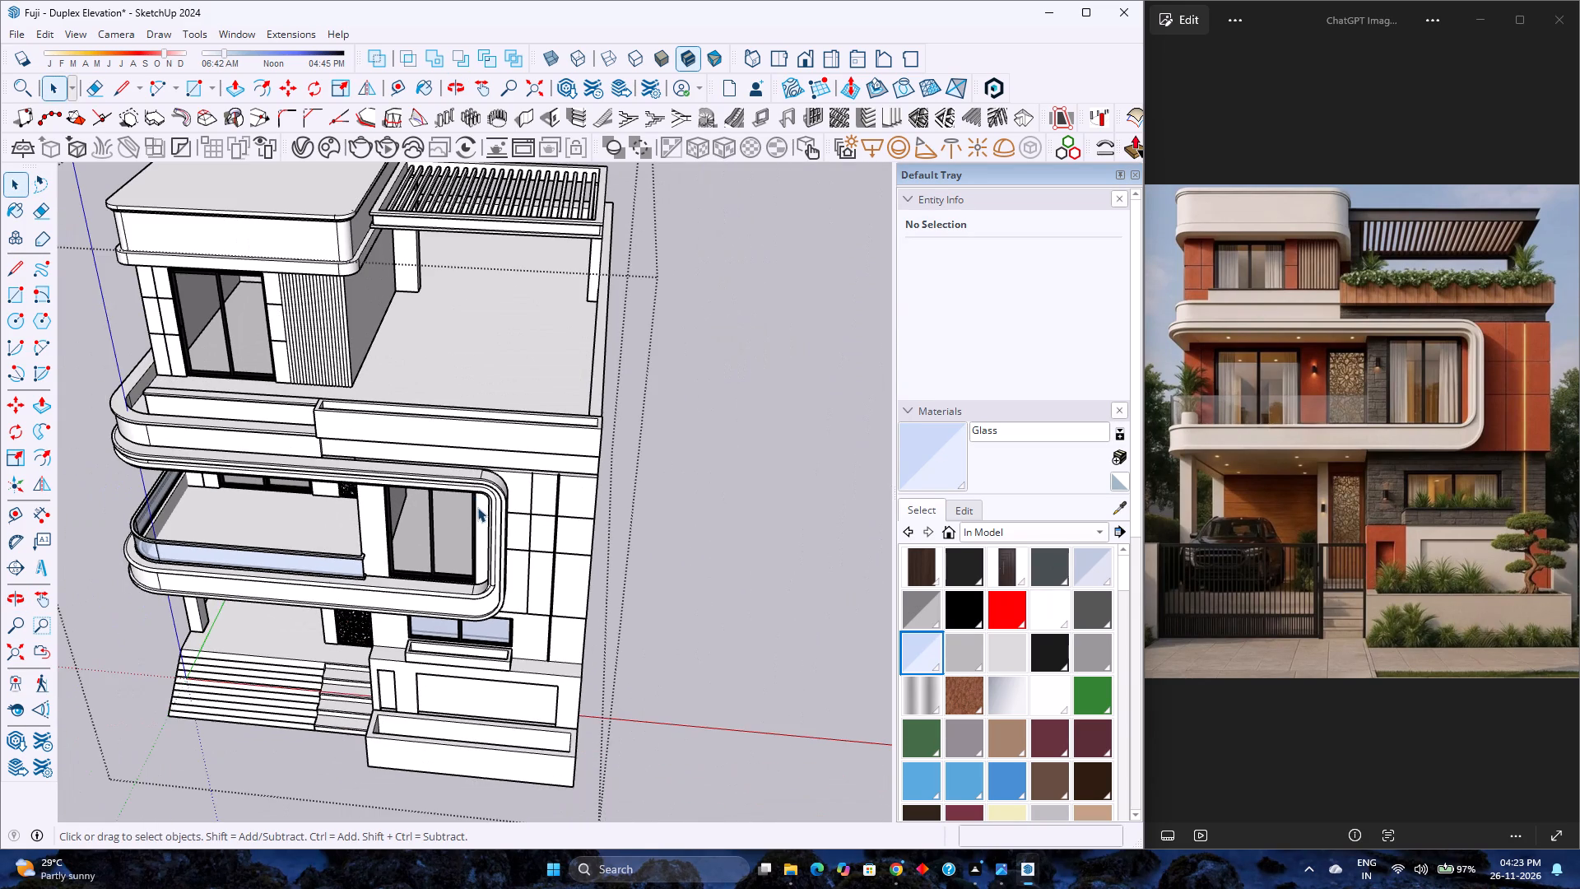
{"action": "scroll", "coordinate": [477, 507], "scroll_direction": "down", "scroll_amount": 6}
{"action": "middle_click_drag", "start_coordinate": [500, 564], "coordinate": [588, 407]}
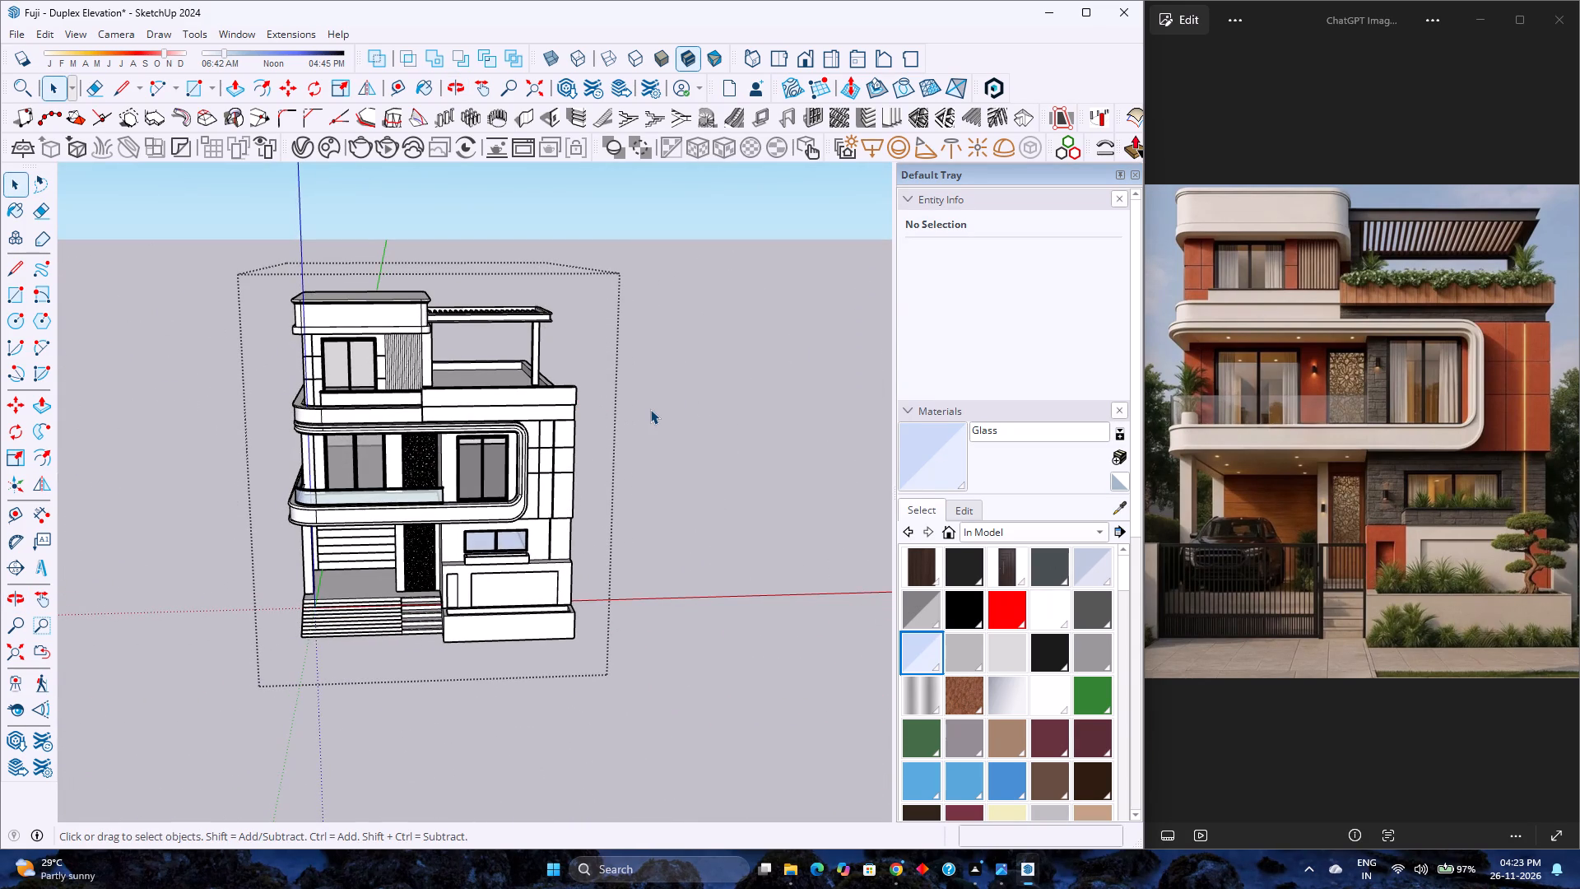
Save the model.
{"action": "key", "text": "ctrl+s"}
Examine the ground-floor entrance wall face and the edges around its decorative door screen.
{"action": "scroll", "coordinate": [413, 562], "scroll_direction": "up", "scroll_amount": 7}
{"action": "middle_click_drag", "start_coordinate": [393, 571], "coordinate": [389, 458]}
{"action": "scroll", "coordinate": [389, 438], "scroll_direction": "up", "scroll_amount": 9}
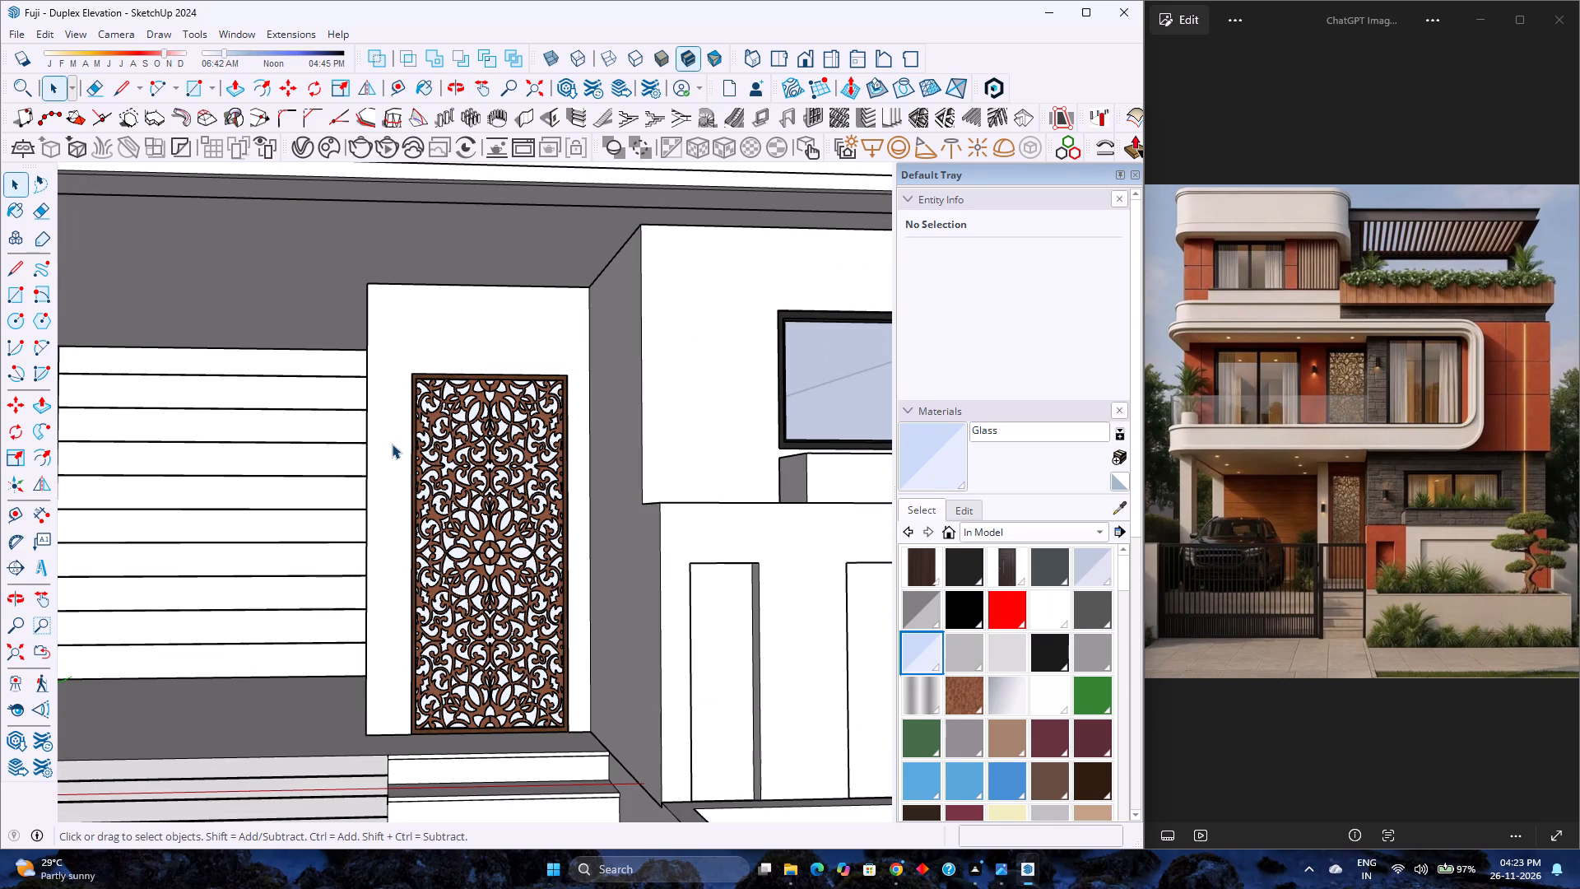
{"action": "double_click", "coordinate": [393, 444]}
{"action": "scroll", "coordinate": [393, 444], "scroll_direction": "up", "scroll_amount": 2}
{"action": "left_click", "coordinate": [393, 444]}
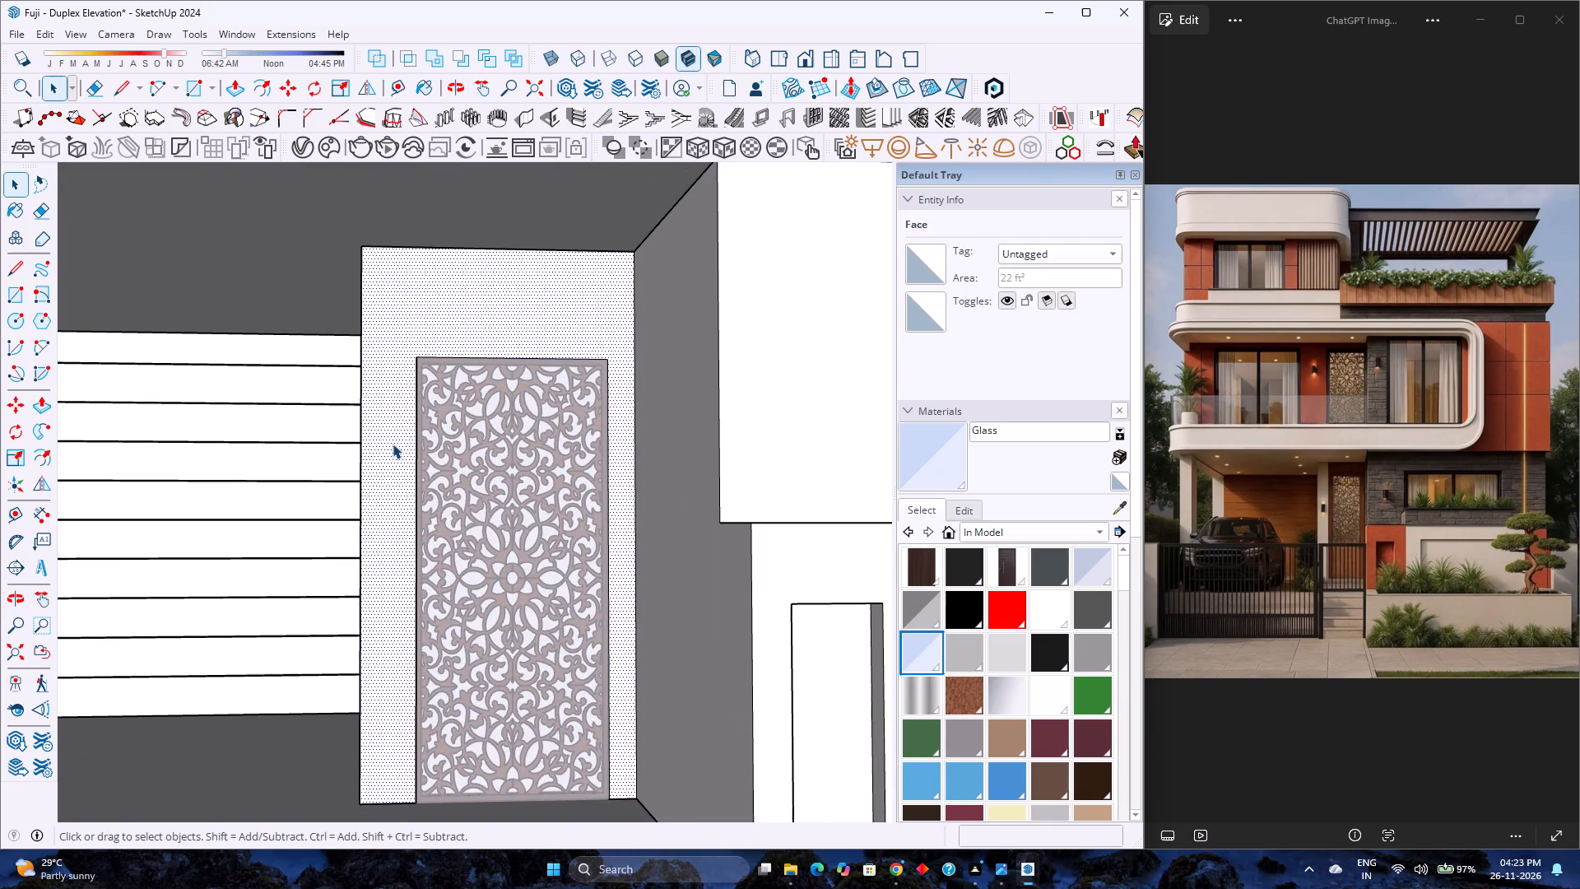
{"action": "scroll", "coordinate": [410, 493], "scroll_direction": "down", "scroll_amount": 4}
{"action": "middle_click_drag", "start_coordinate": [379, 517], "coordinate": [389, 524]}
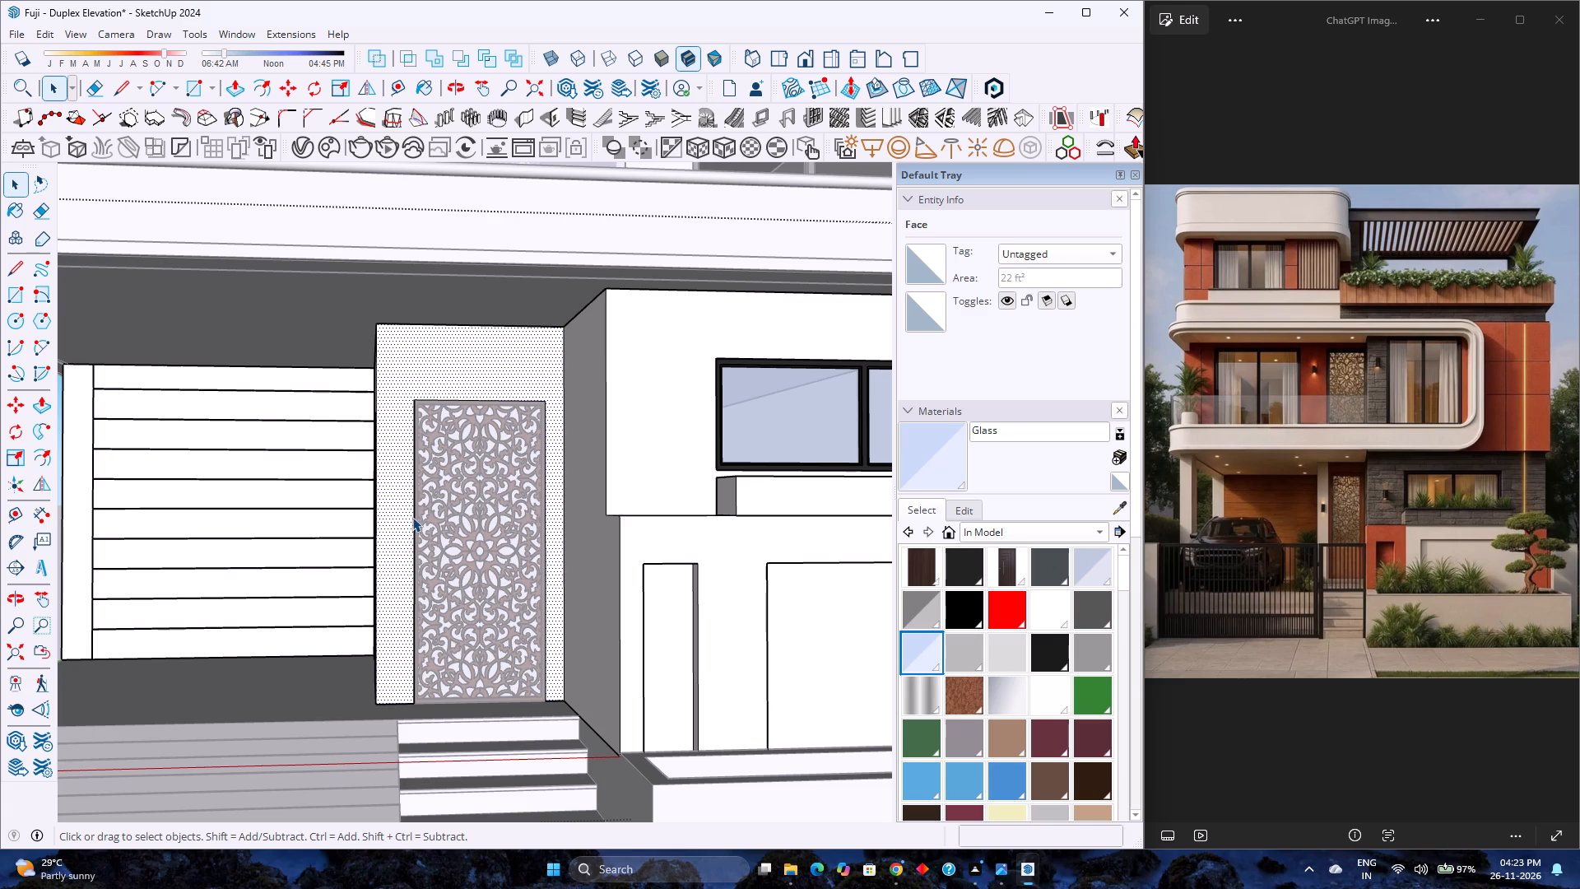
{"action": "left_click", "coordinate": [412, 517]}
{"action": "left_click", "coordinate": [444, 361]}
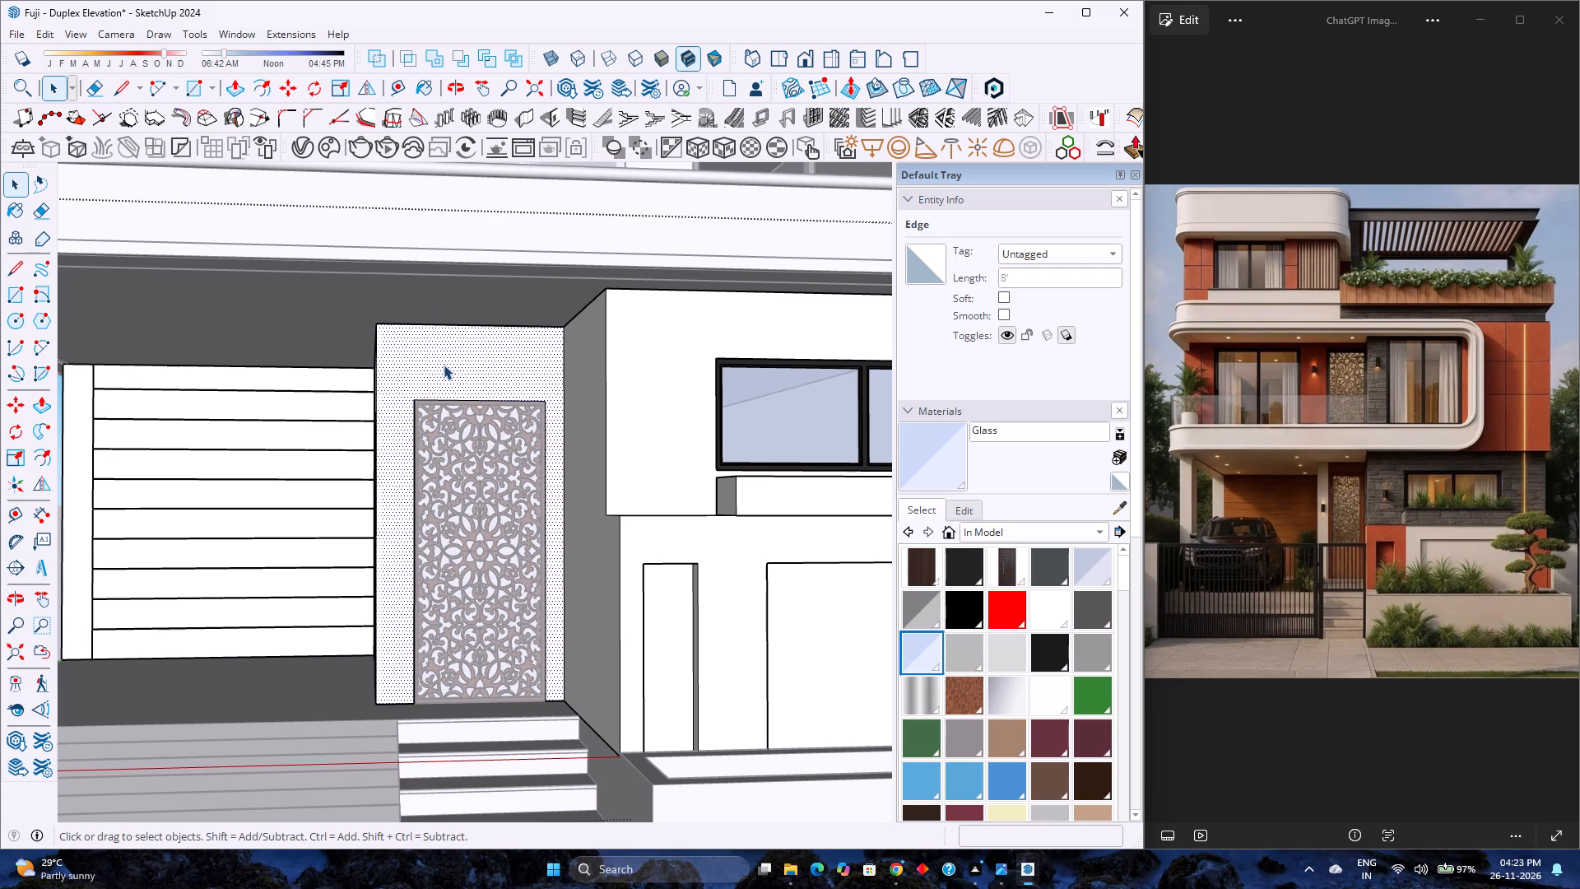
{"action": "scroll", "coordinate": [409, 435], "scroll_direction": "up", "scroll_amount": 4}
{"action": "middle_click_drag", "start_coordinate": [423, 464], "coordinate": [336, 488]}
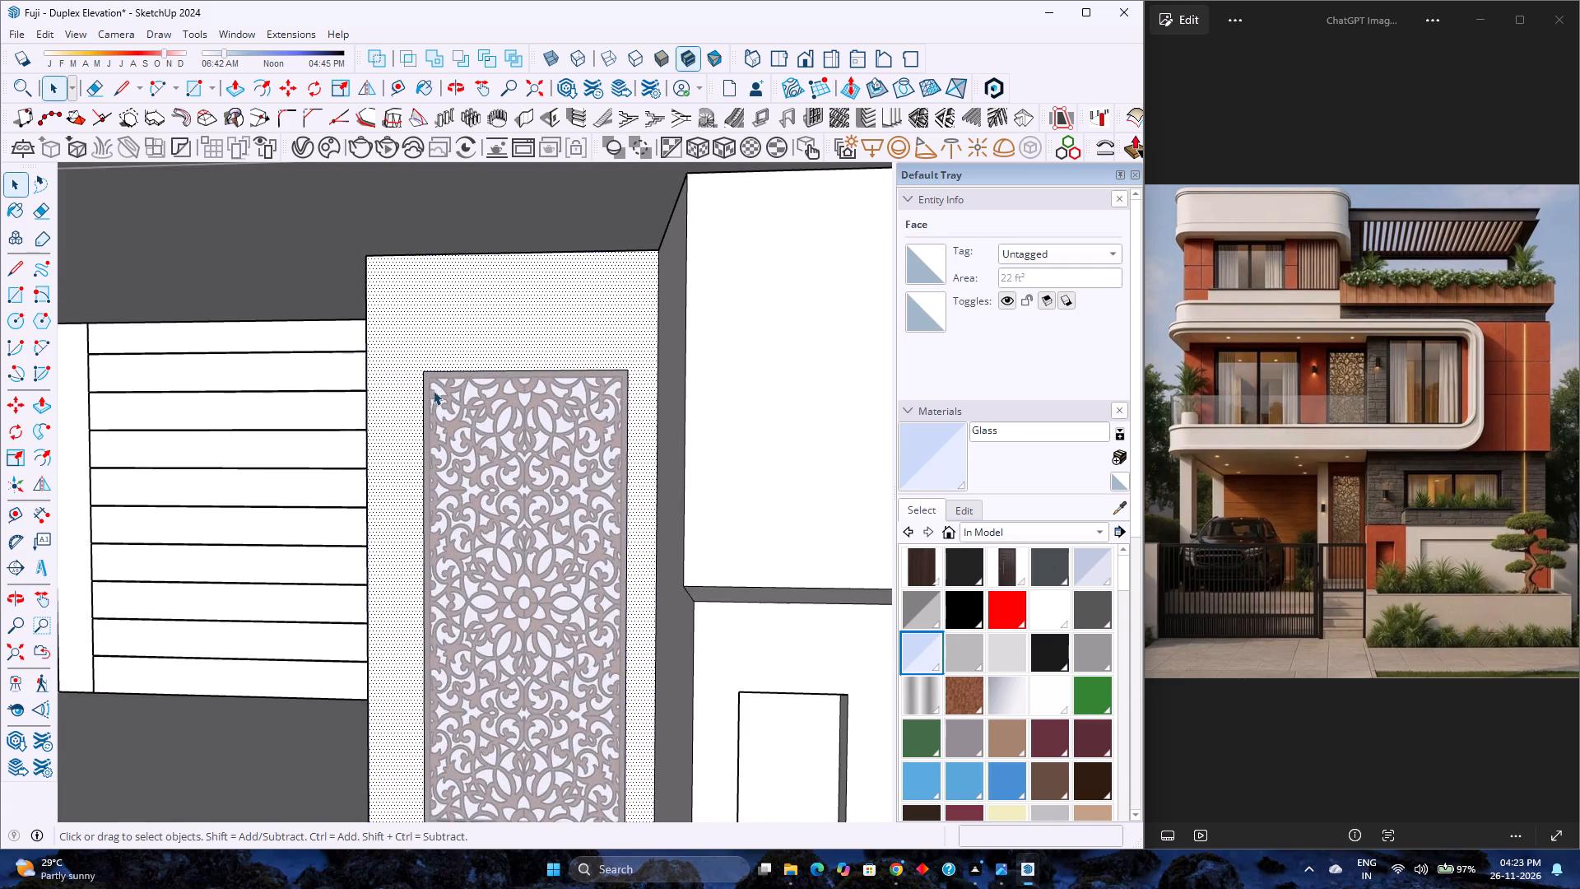
{"action": "scroll", "coordinate": [433, 383], "scroll_direction": "up", "scroll_amount": 9}
{"action": "left_click", "coordinate": [412, 389]}
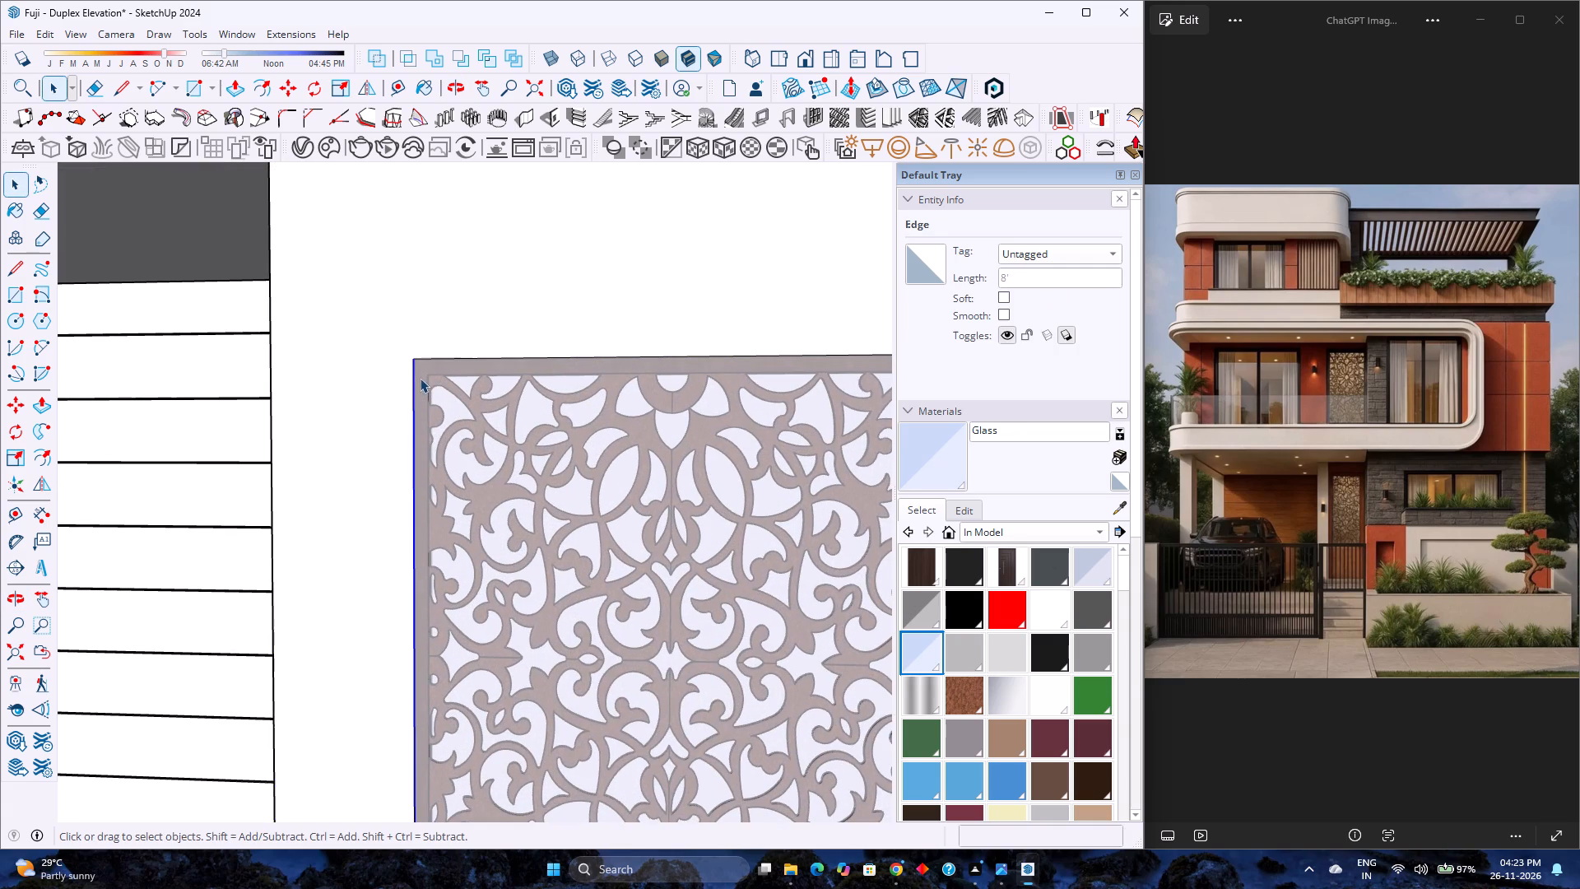
{"action": "left_click", "coordinate": [432, 357], "text": "ctrl"}
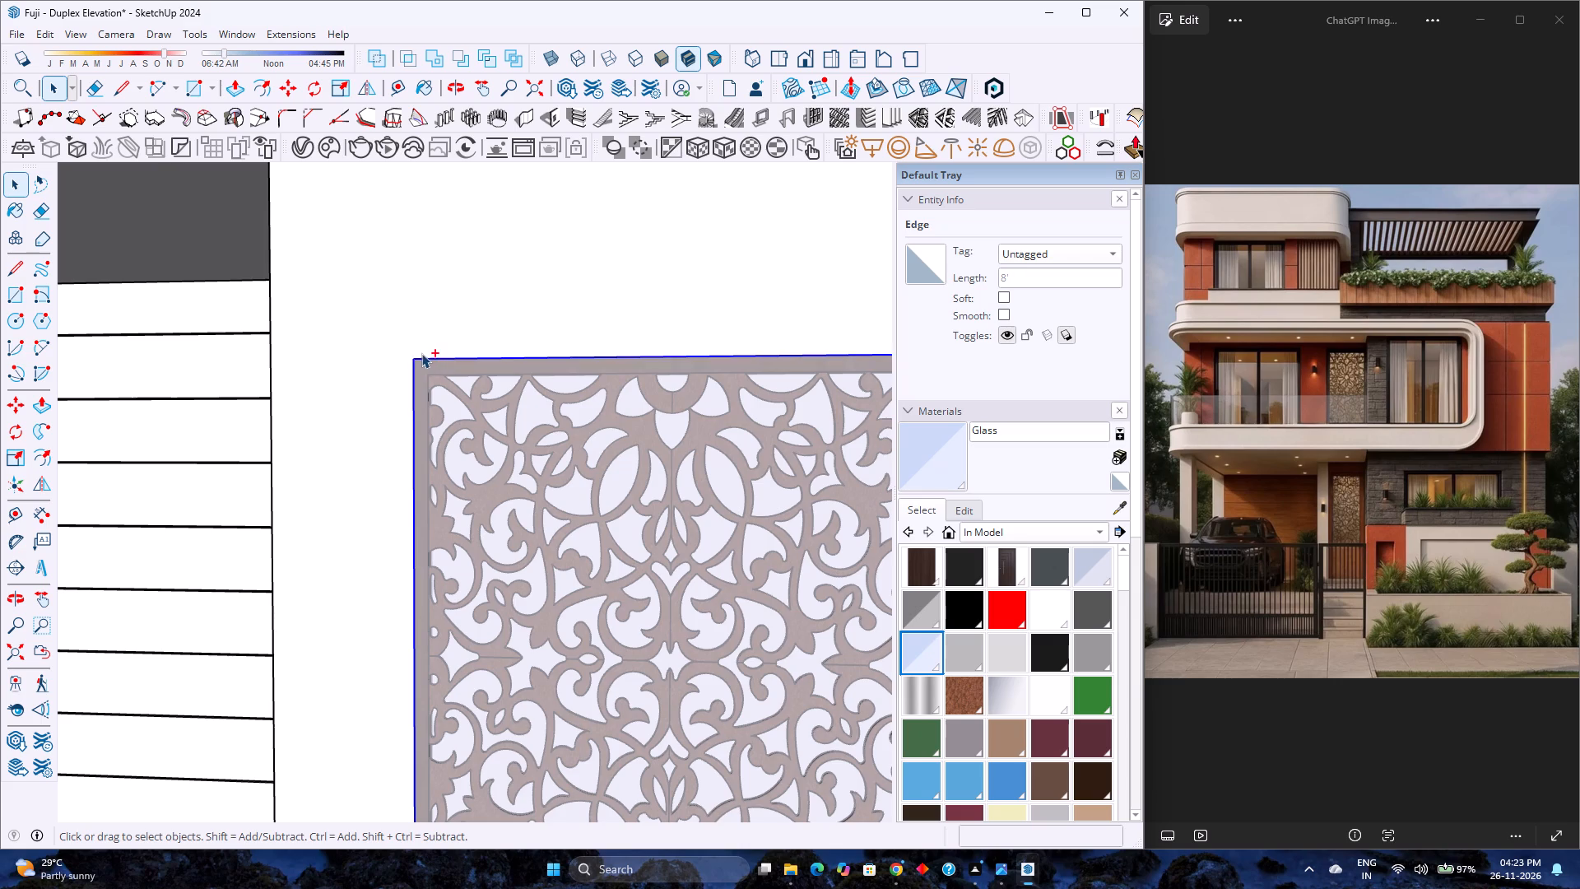
{"action": "scroll", "coordinate": [416, 337], "scroll_direction": "down", "scroll_amount": 6, "text": "ctrl"}
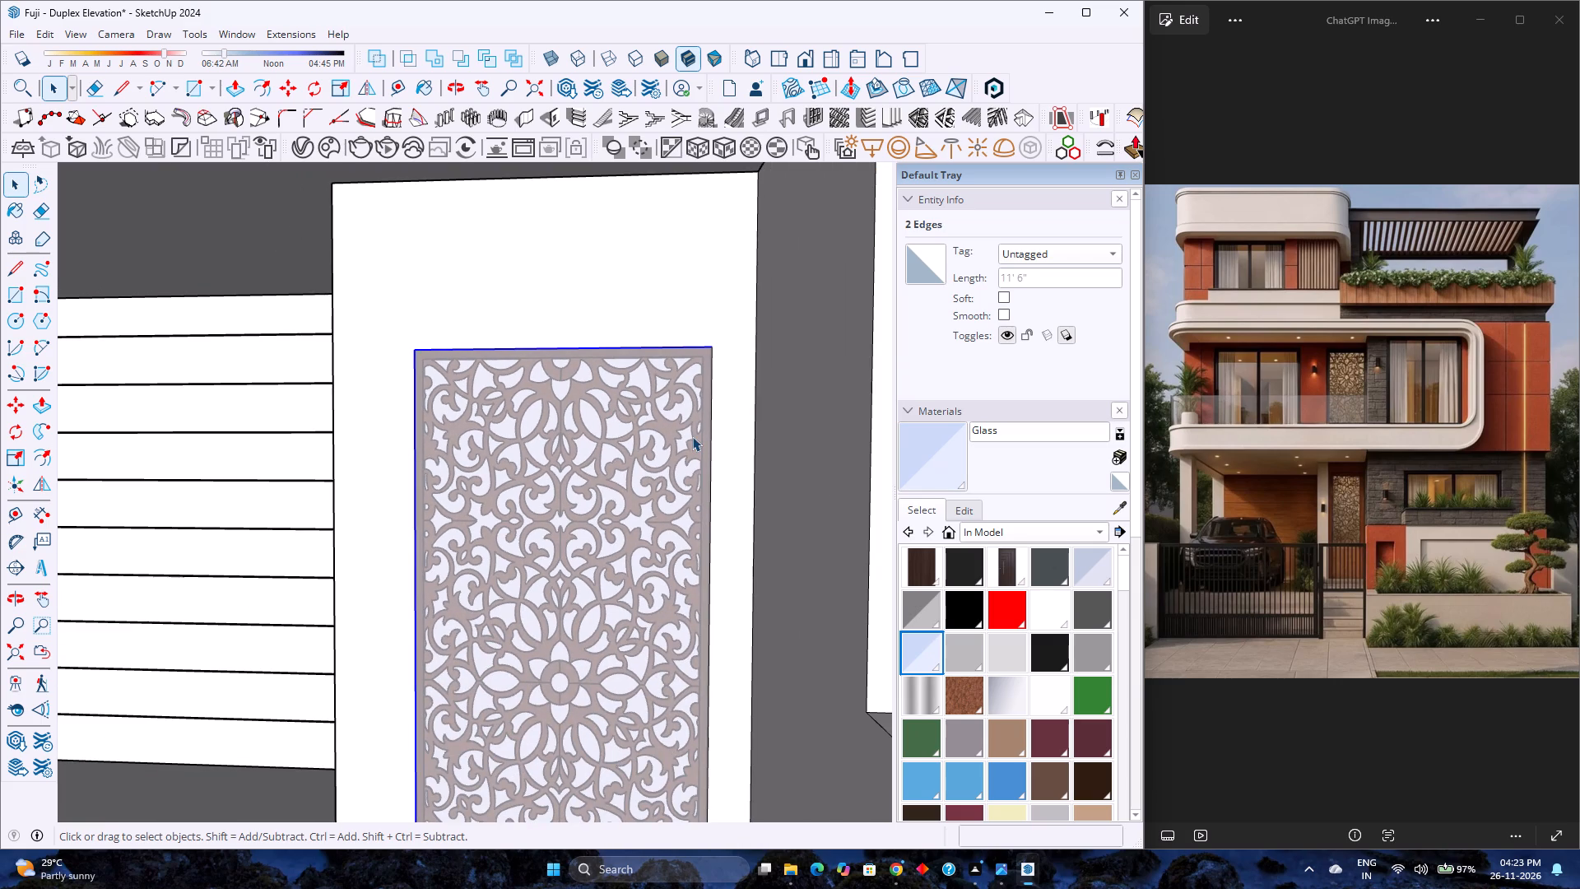
{"action": "left_click", "coordinate": [415, 385]}
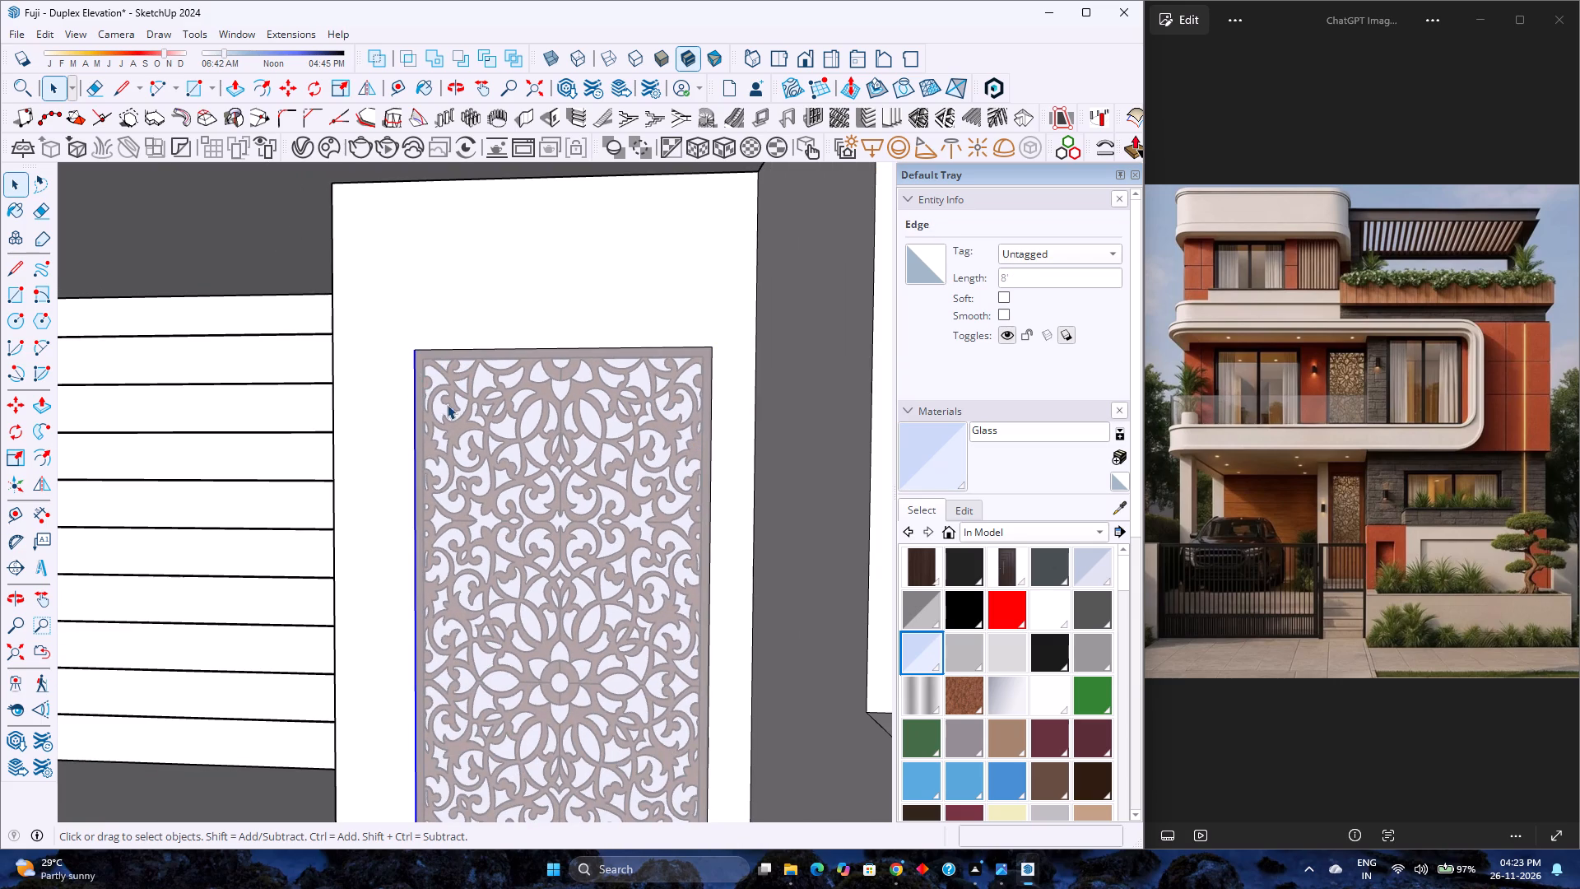
{"action": "scroll", "coordinate": [468, 403], "scroll_direction": "down", "scroll_amount": 6}
{"action": "middle_click_drag", "start_coordinate": [445, 423], "coordinate": [510, 416]}
{"action": "scroll", "coordinate": [517, 417], "scroll_direction": "down", "scroll_amount": 1}
{"action": "key", "text": "Escape"}
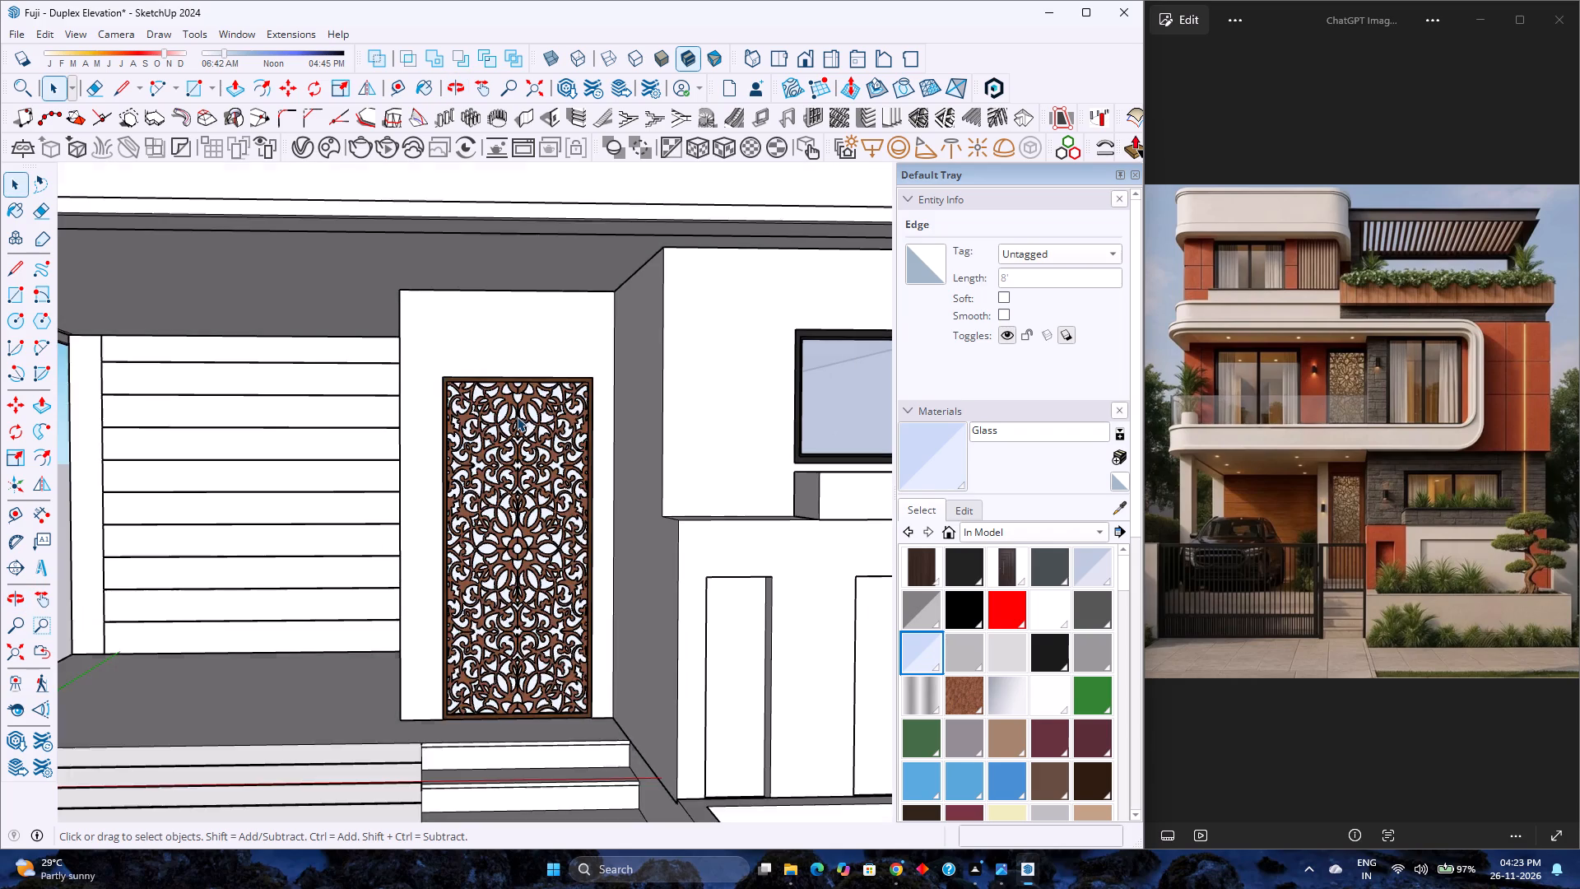
Copy the entrance wall's outer vertical corner edge 9" along the red axis toward the decorative screen, dividing off a narrow strip.
{"action": "scroll", "coordinate": [517, 417], "scroll_direction": "down", "scroll_amount": 3}
{"action": "double_click", "coordinate": [445, 463]}
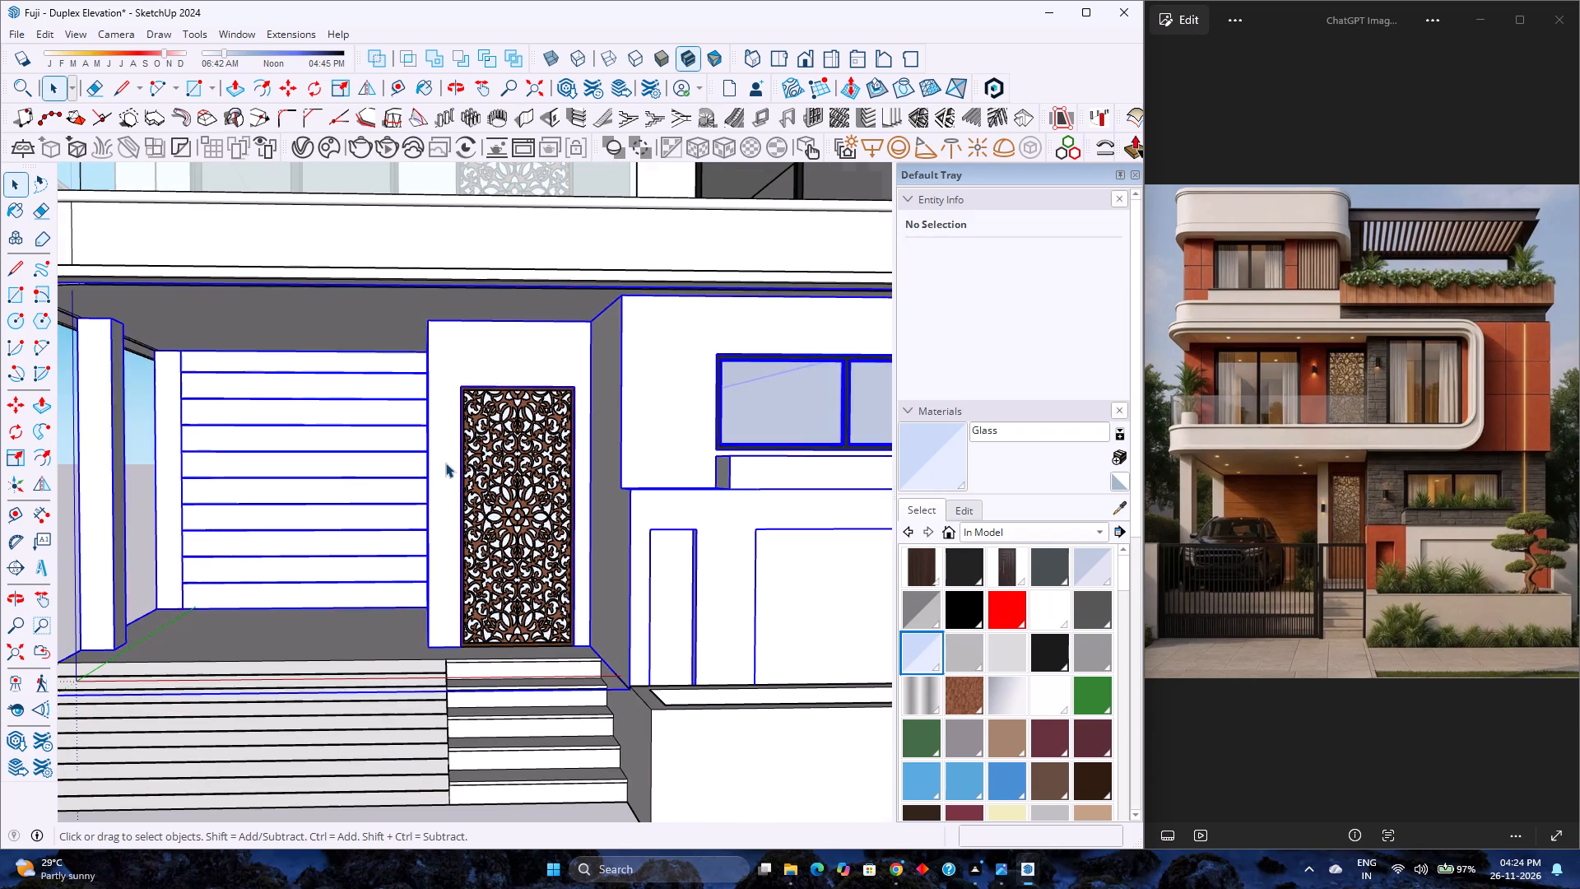
{"action": "scroll", "coordinate": [445, 463], "scroll_direction": "up", "scroll_amount": 4}
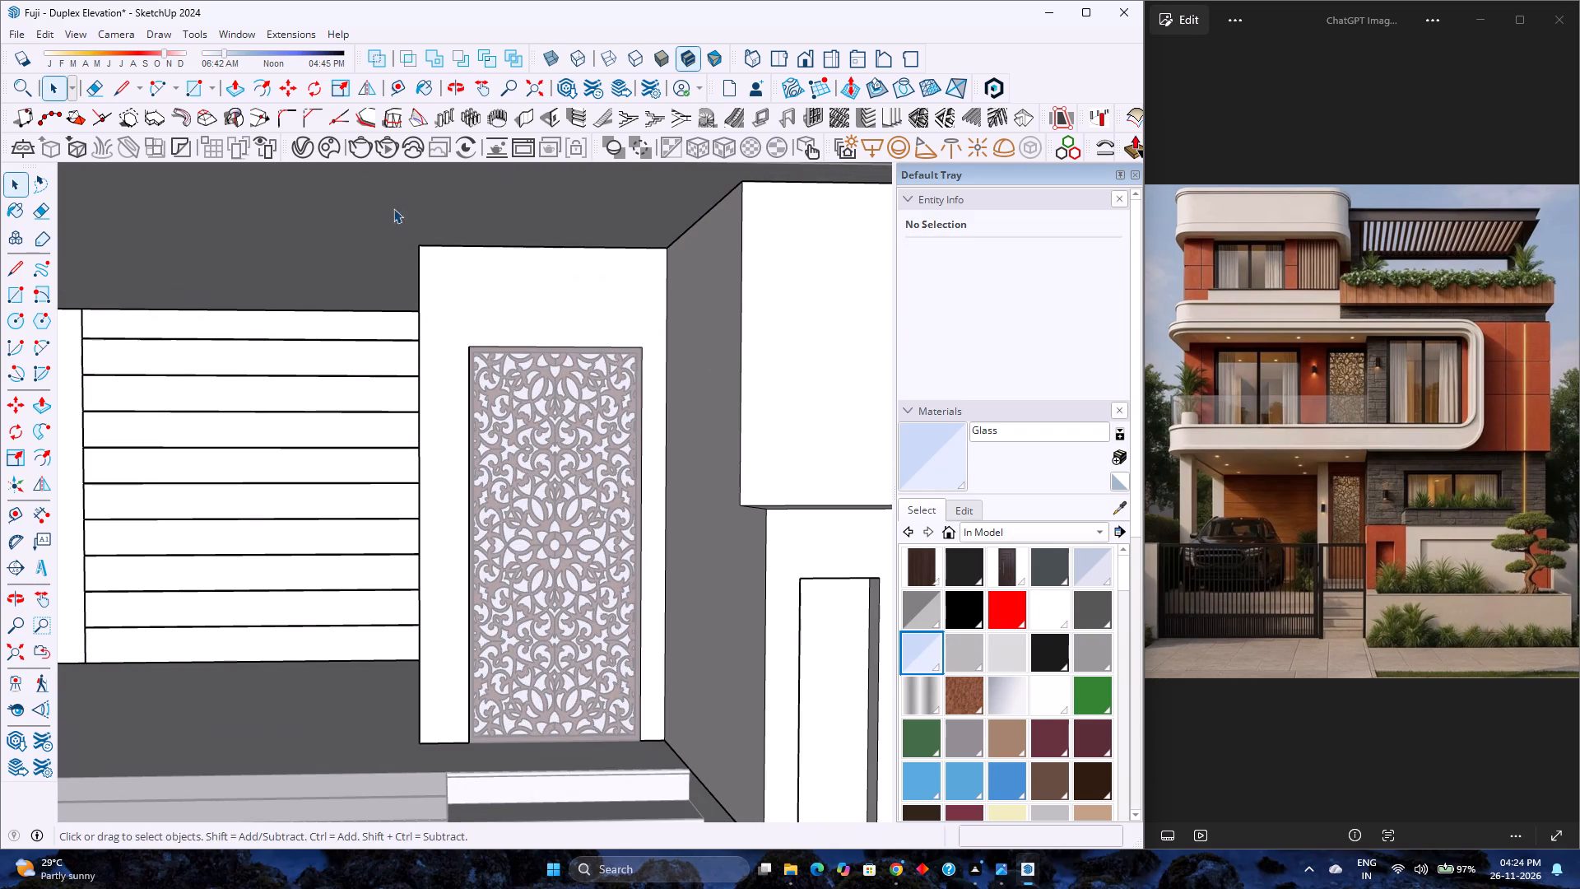
{"action": "middle_click_drag", "start_coordinate": [422, 336], "coordinate": [495, 342]}
{"action": "middle_click", "coordinate": [495, 342]}
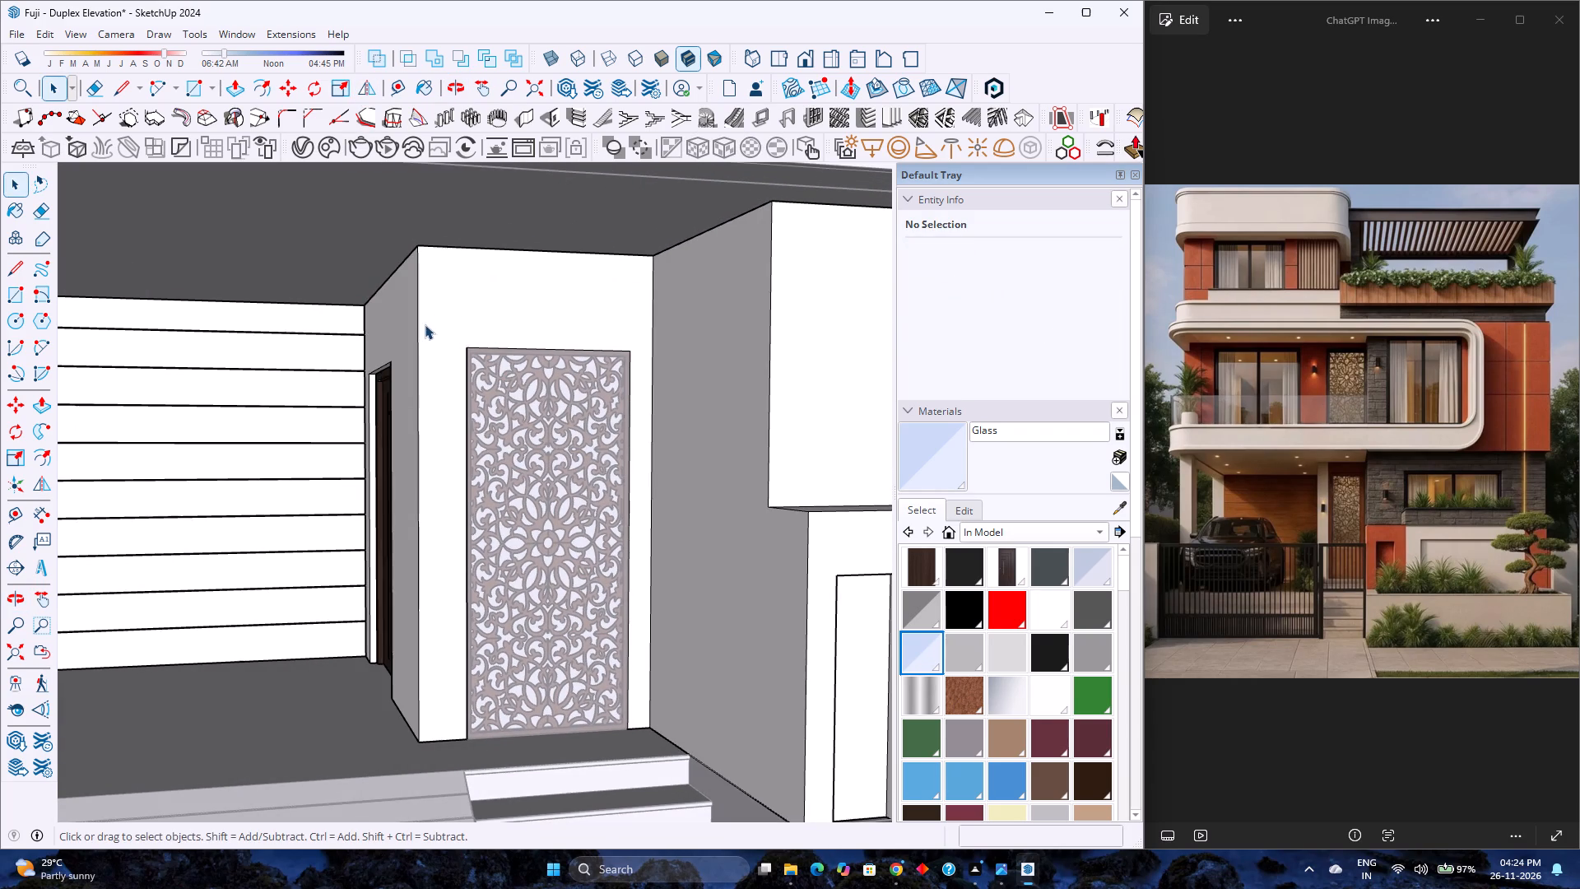
{"action": "left_click", "coordinate": [418, 336]}
{"action": "key", "text": "m"}
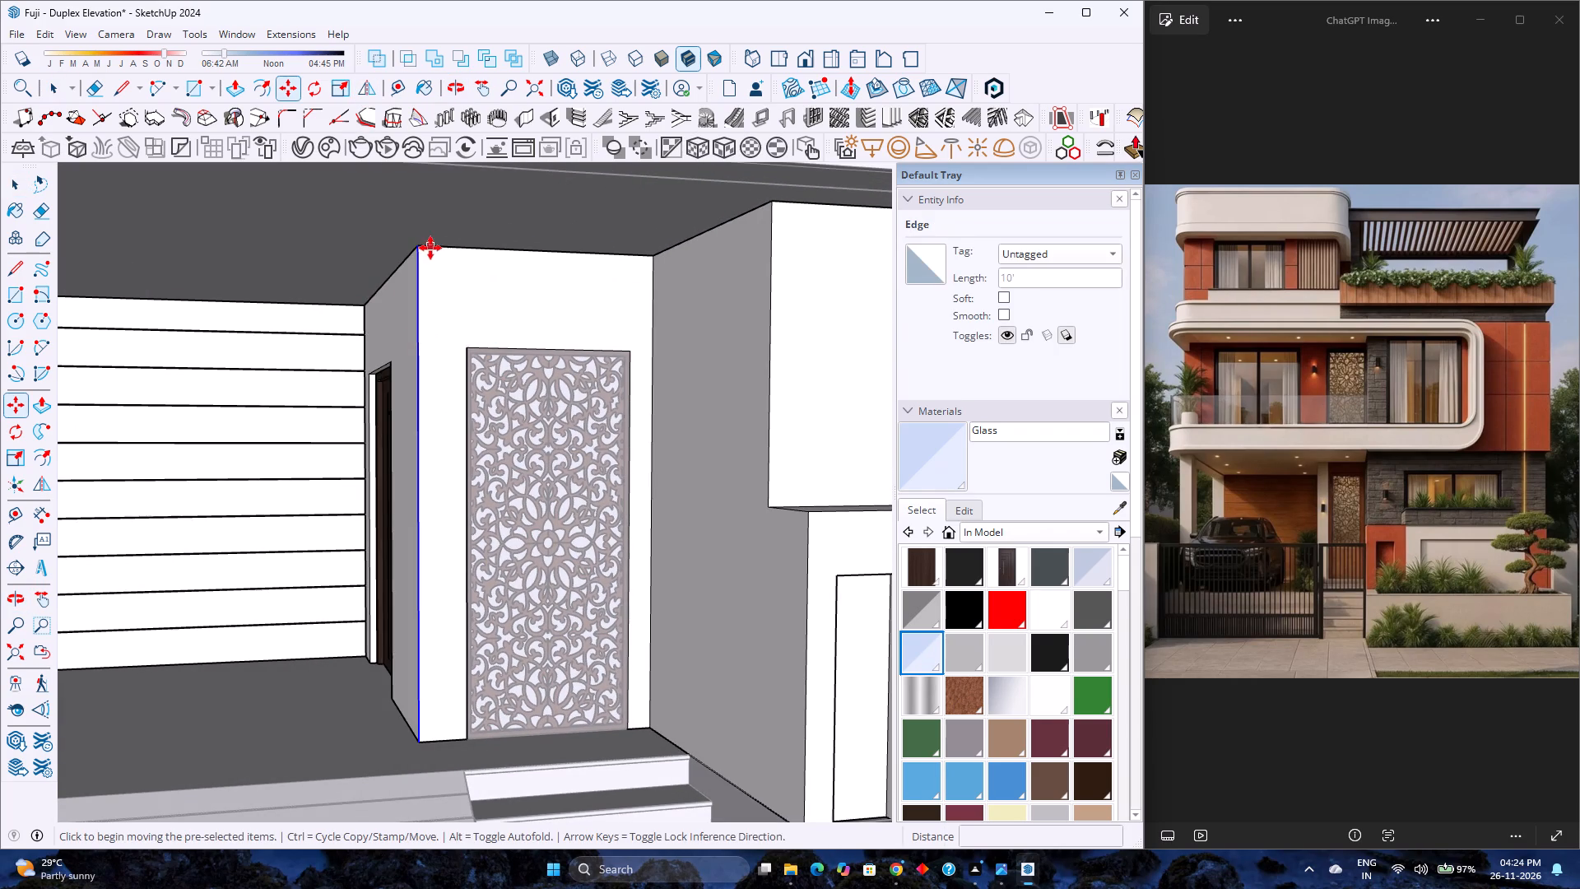
{"action": "left_click", "coordinate": [419, 247]}
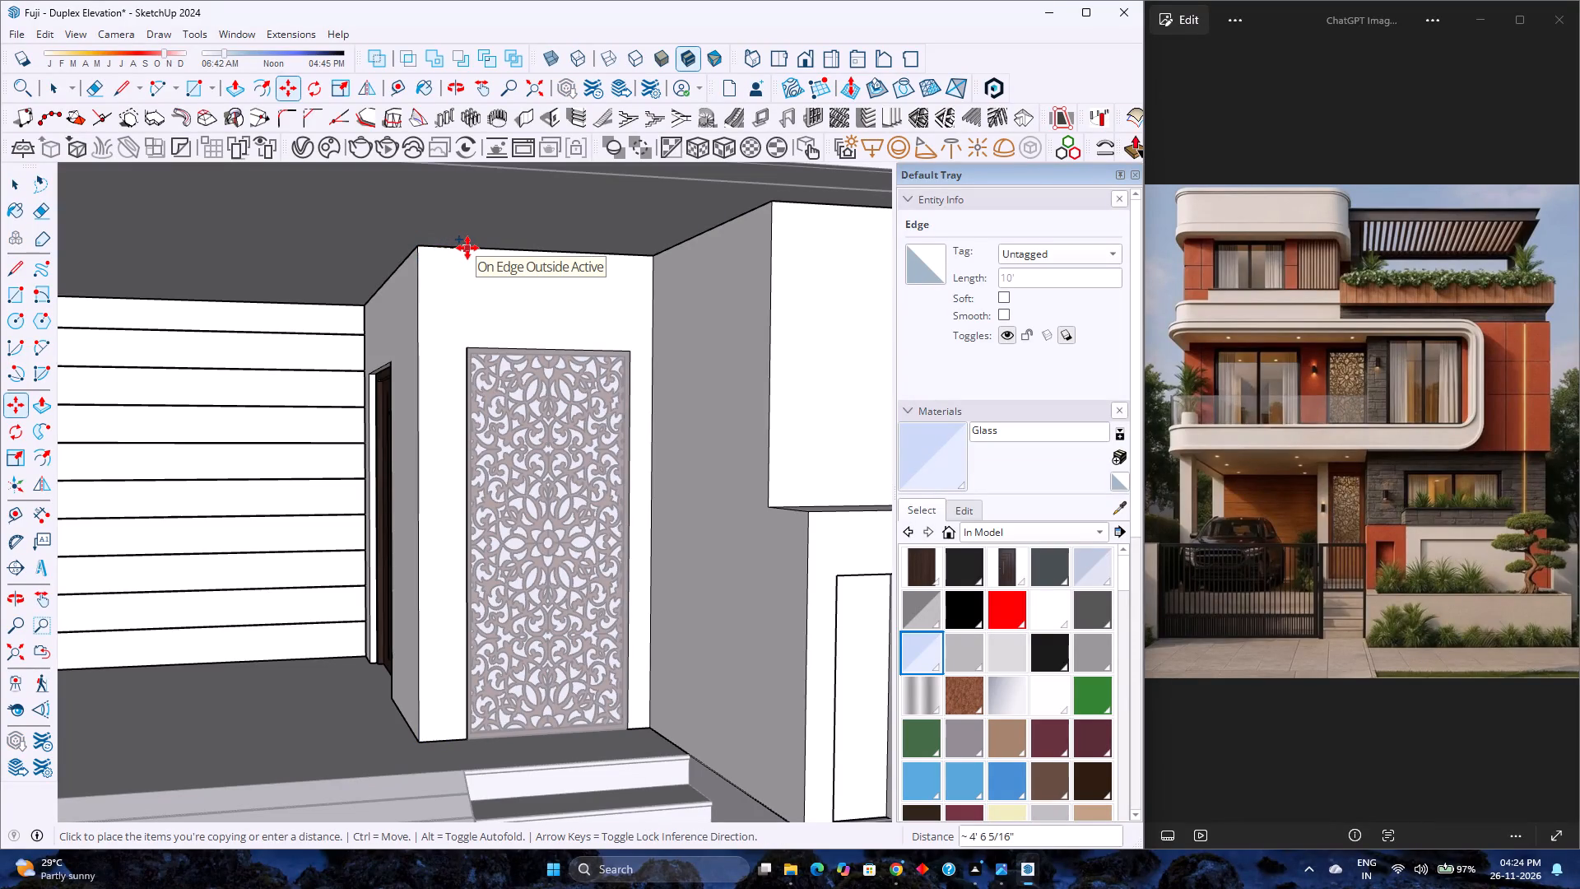
{"action": "key", "text": "Right"}
{"action": "key", "text": "9"}
{"action": "key", "text": "Return"}
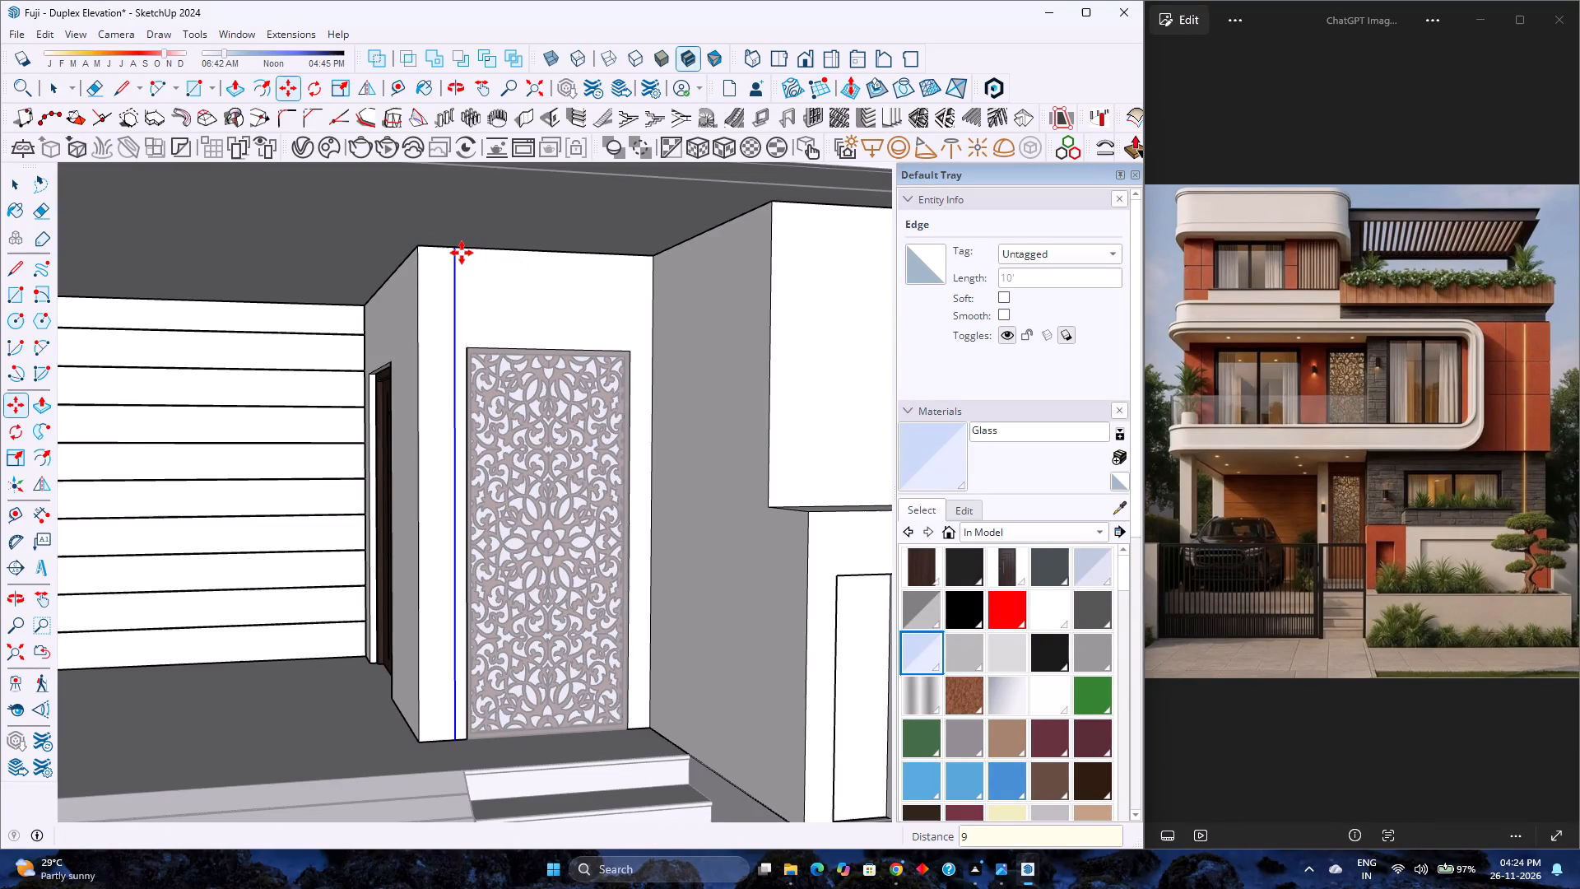
{"action": "key", "text": "space"}
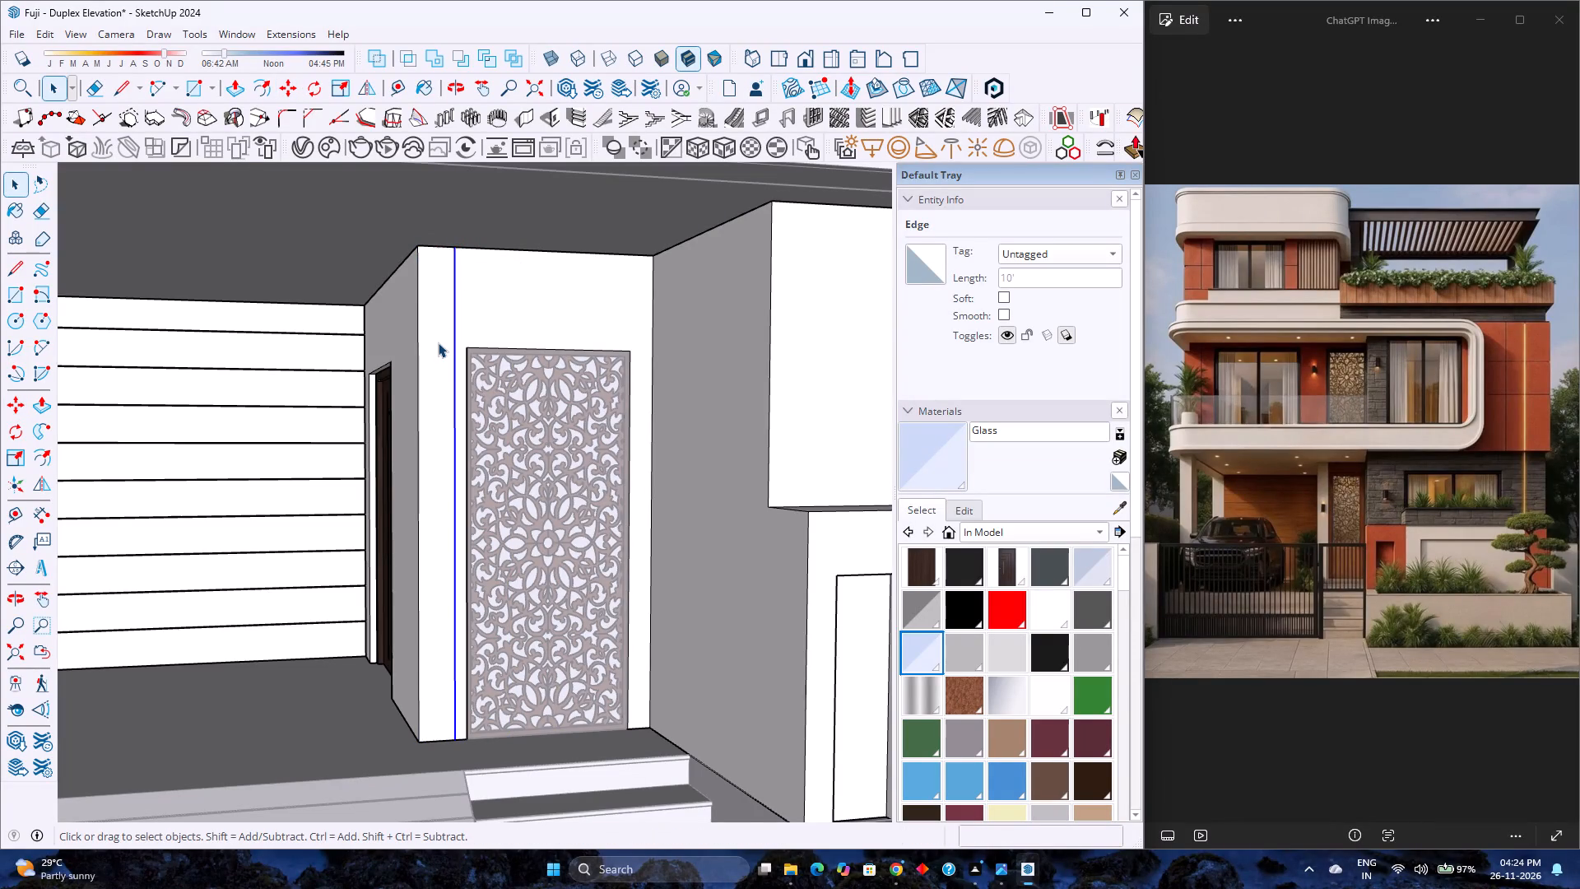
{"action": "left_click", "coordinate": [438, 342]}
{"action": "scroll", "coordinate": [448, 392], "scroll_direction": "up", "scroll_amount": 1}
{"action": "middle_click_drag", "start_coordinate": [444, 393], "coordinate": [411, 393]}
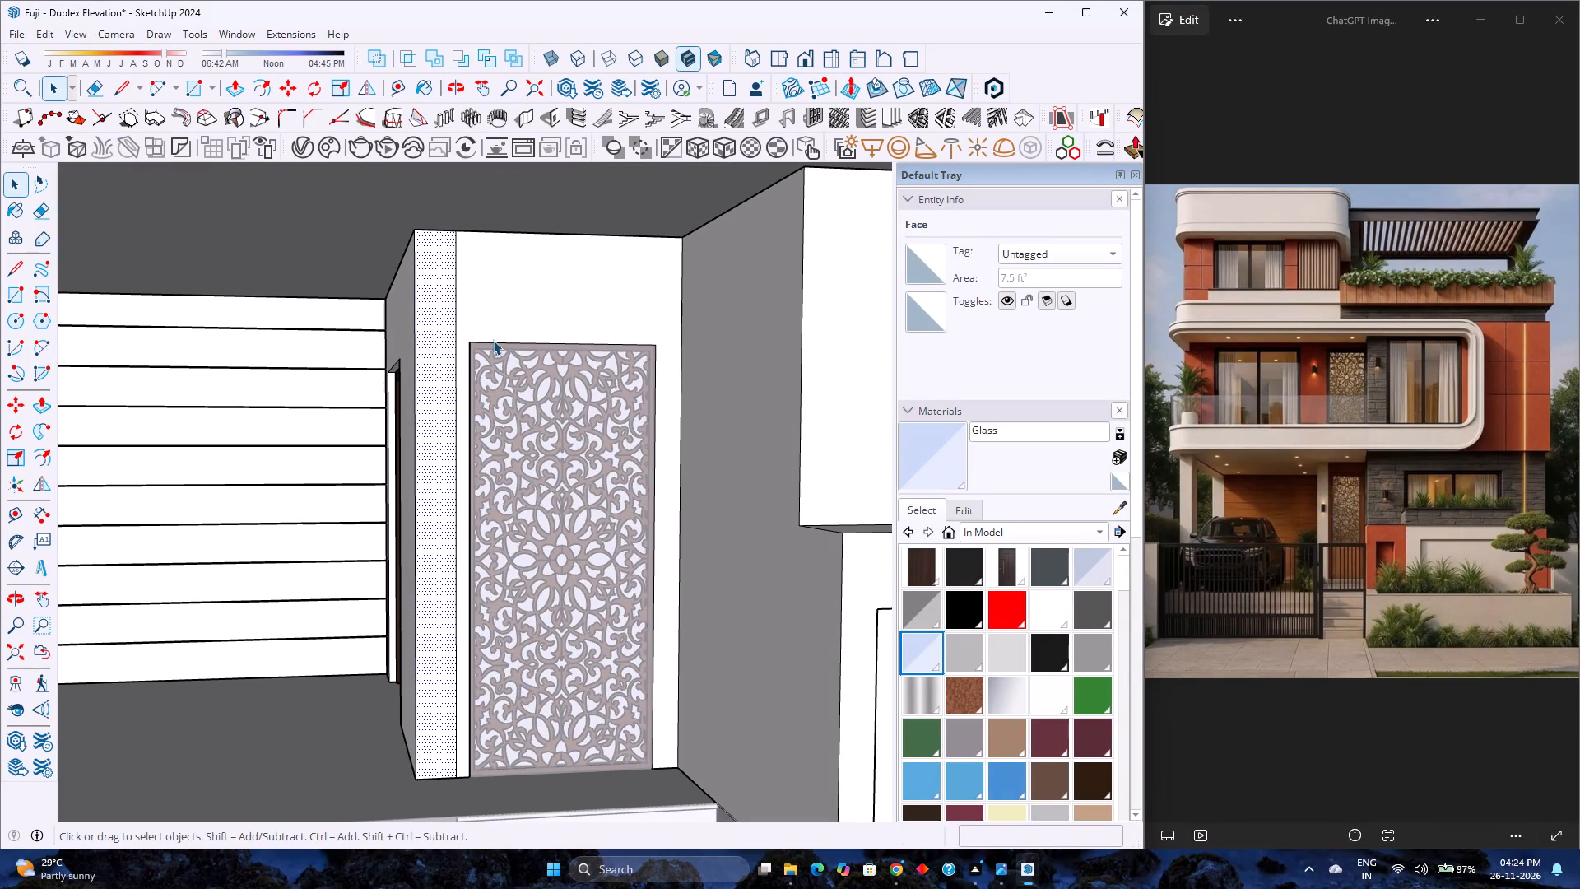
{"action": "left_click", "coordinate": [483, 267]}
{"action": "scroll", "coordinate": [481, 369], "scroll_direction": "down", "scroll_amount": 9}
{"action": "key", "text": "Escape"}
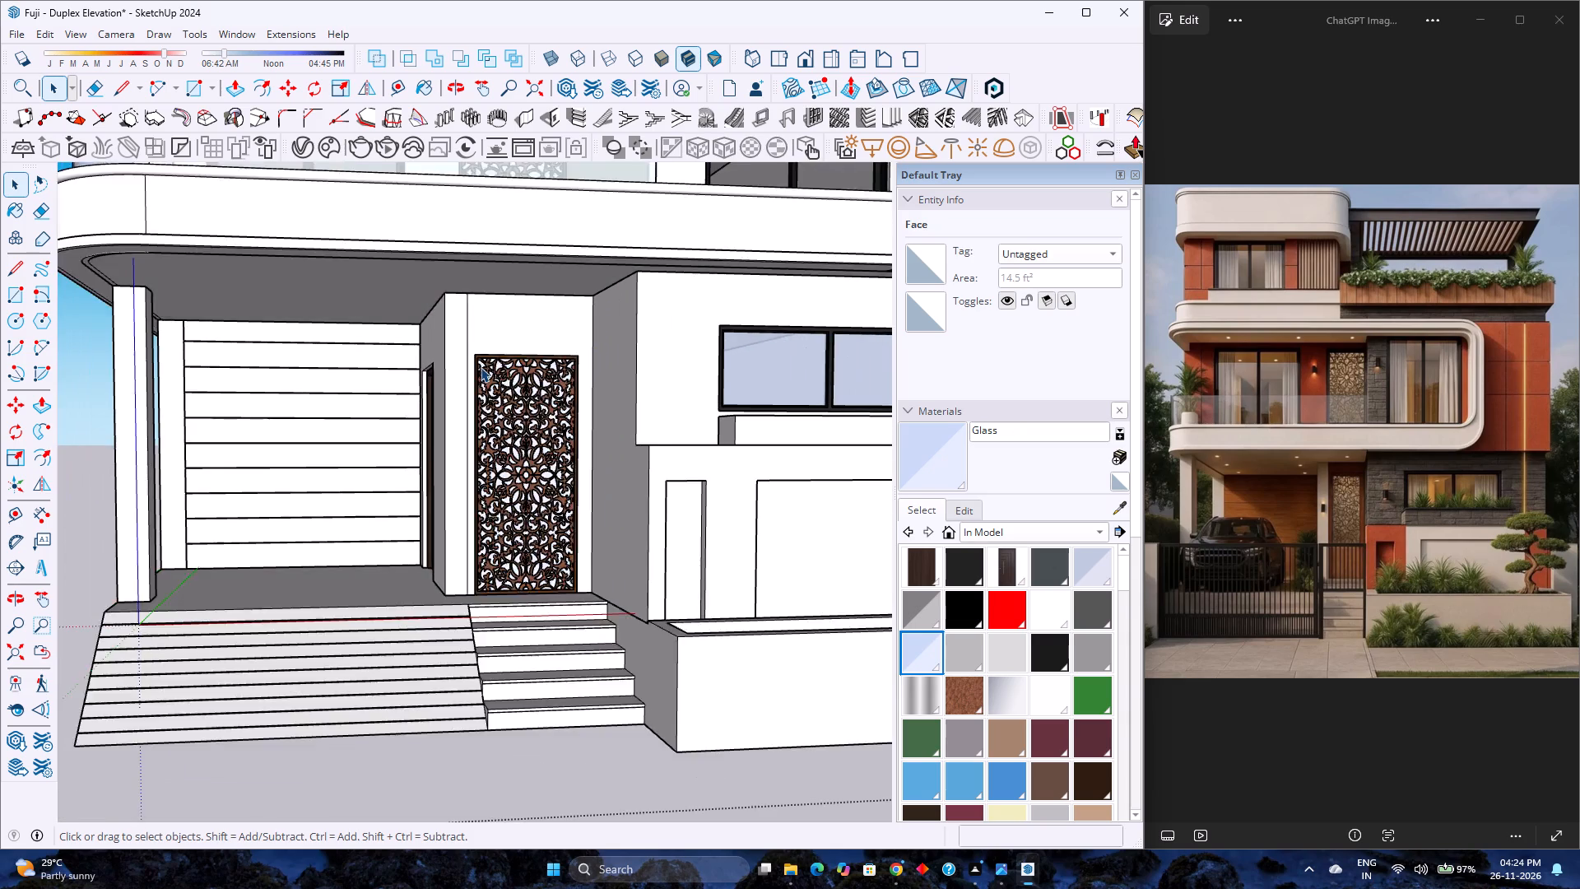
Examine the whole house from the front, underside and both sides.
{"action": "scroll", "coordinate": [481, 367], "scroll_direction": "down", "scroll_amount": 7}
{"action": "middle_click_drag", "start_coordinate": [481, 368], "coordinate": [425, 403]}
{"action": "scroll", "coordinate": [432, 395], "scroll_direction": "down", "scroll_amount": 4}
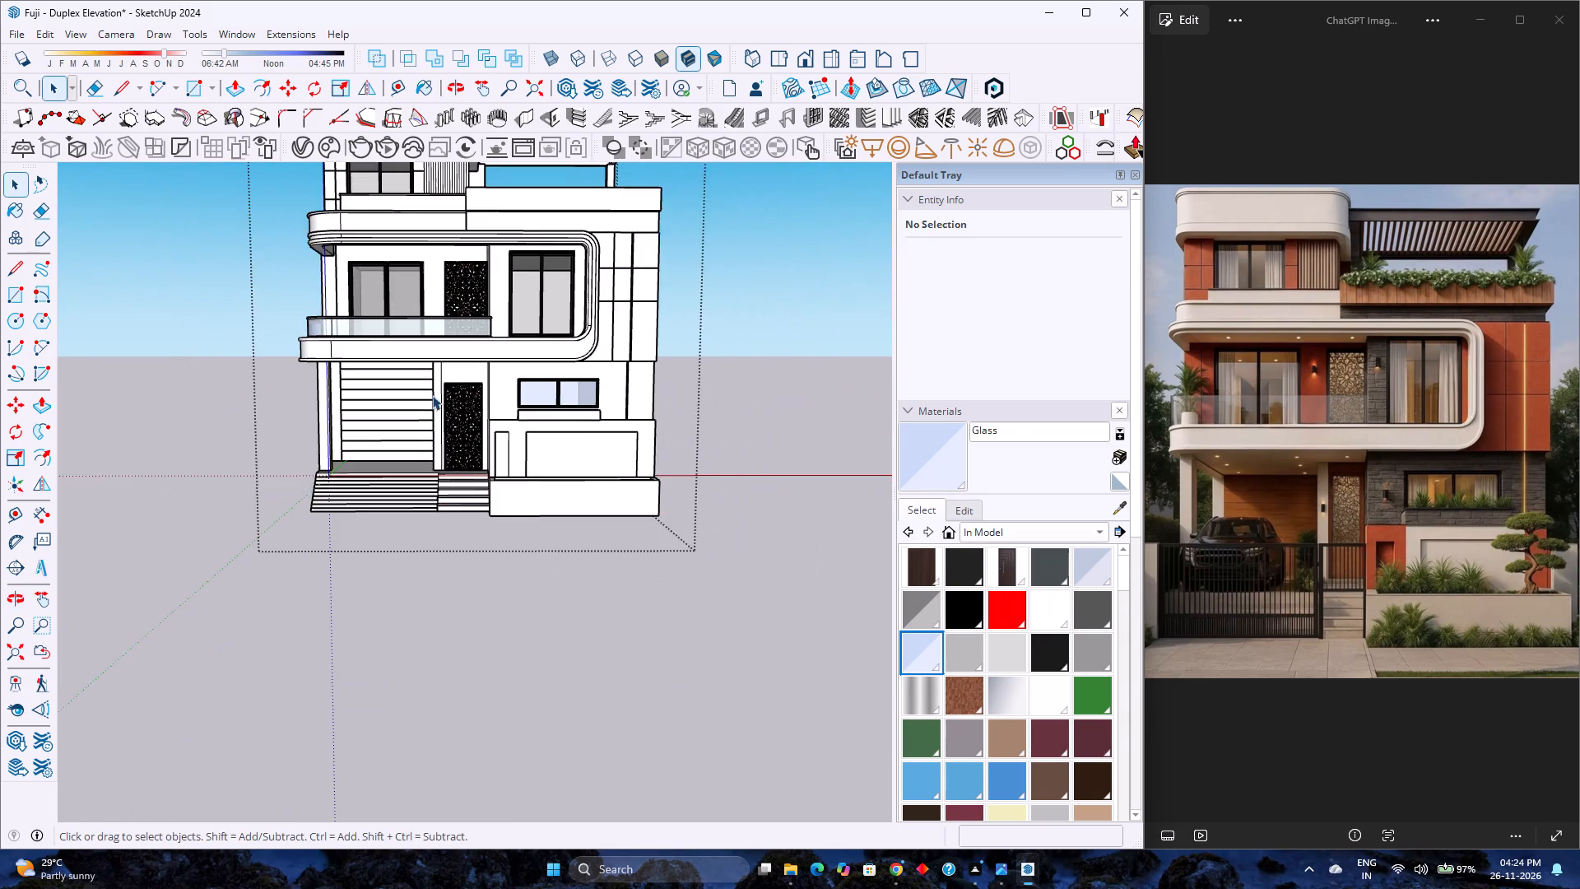
{"action": "scroll", "coordinate": [432, 395], "scroll_direction": "down", "scroll_amount": 3}
{"action": "middle_click_drag", "start_coordinate": [420, 478], "coordinate": [412, 435]}
{"action": "scroll", "coordinate": [476, 524], "scroll_direction": "up", "scroll_amount": 1}
{"action": "middle_click_drag", "start_coordinate": [470, 520], "coordinate": [540, 337]}
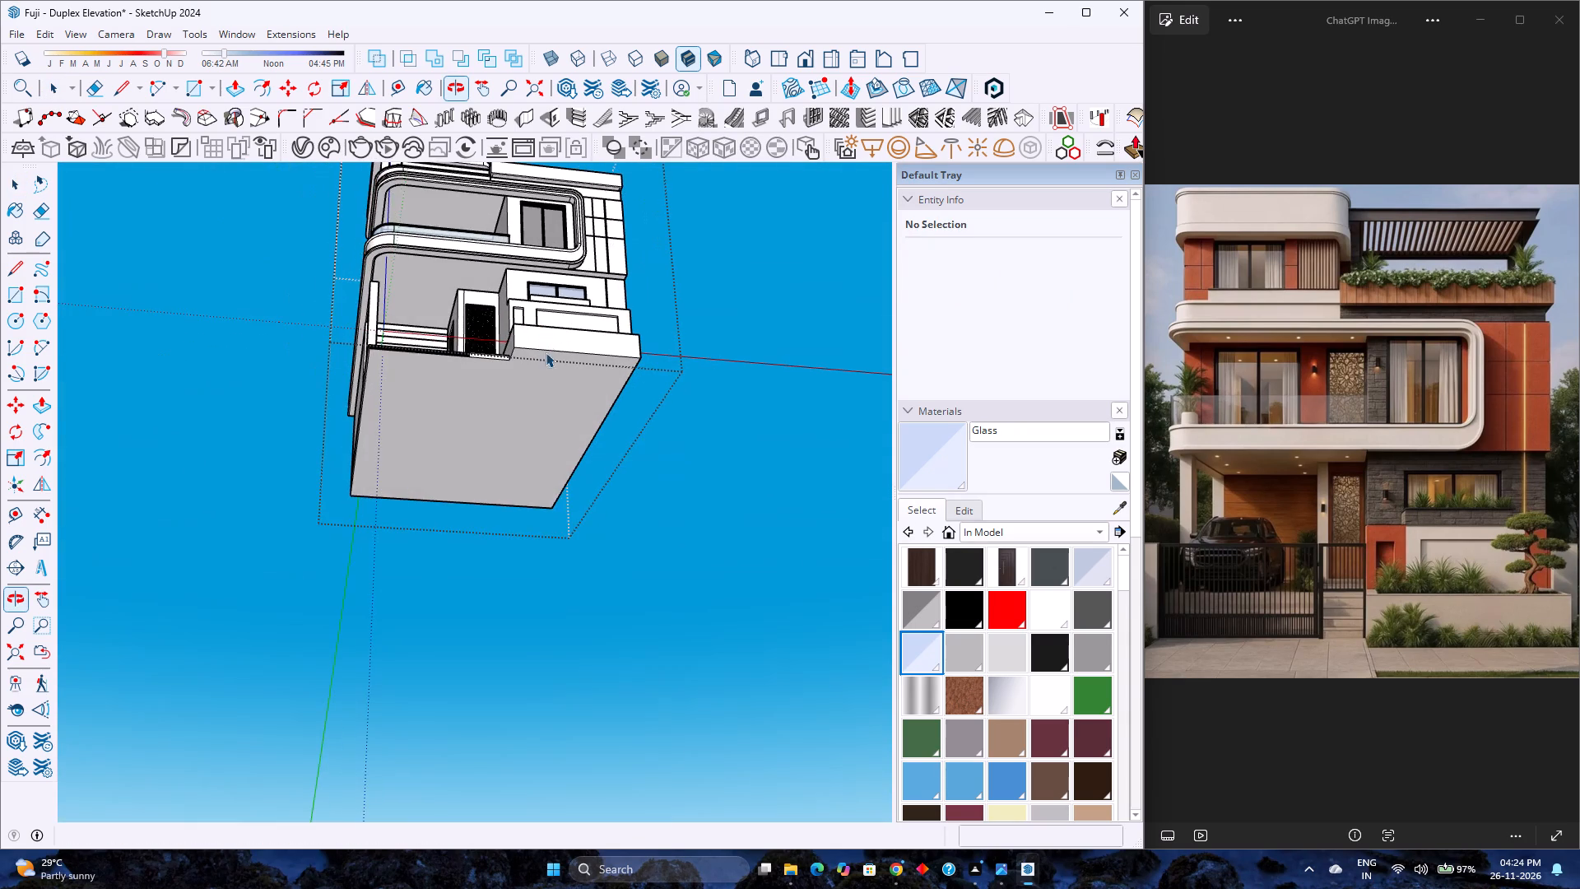
{"action": "scroll", "coordinate": [533, 413], "scroll_direction": "up", "scroll_amount": 3}
{"action": "middle_click_drag", "start_coordinate": [520, 393], "coordinate": [538, 508]}
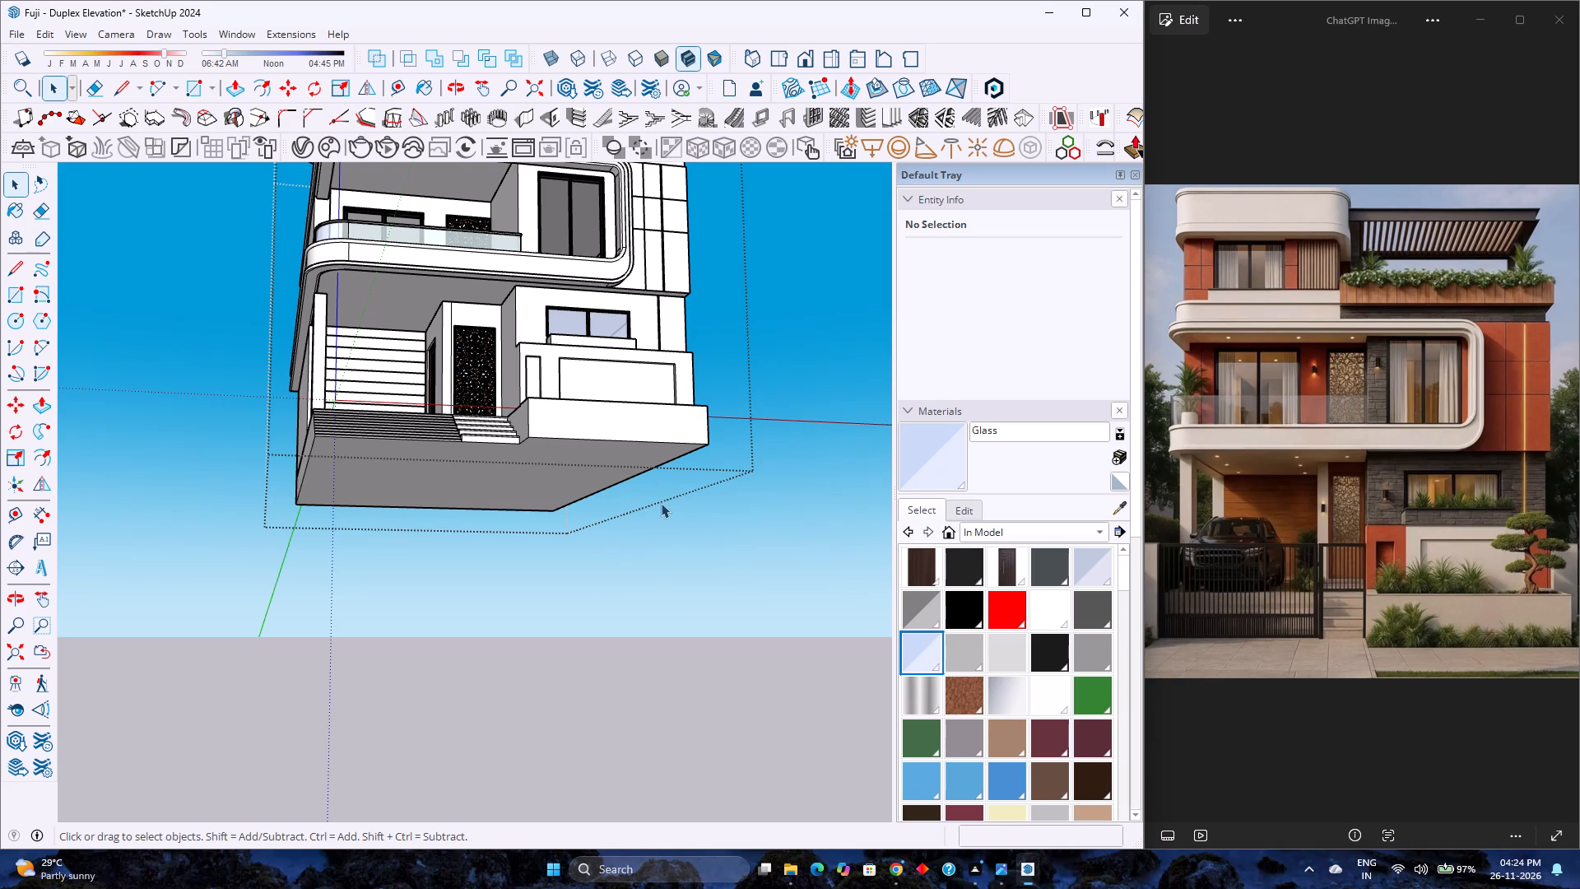
{"action": "scroll", "coordinate": [305, 375], "scroll_direction": "down", "scroll_amount": 2}
{"action": "middle_click_drag", "start_coordinate": [346, 446], "coordinate": [562, 364]}
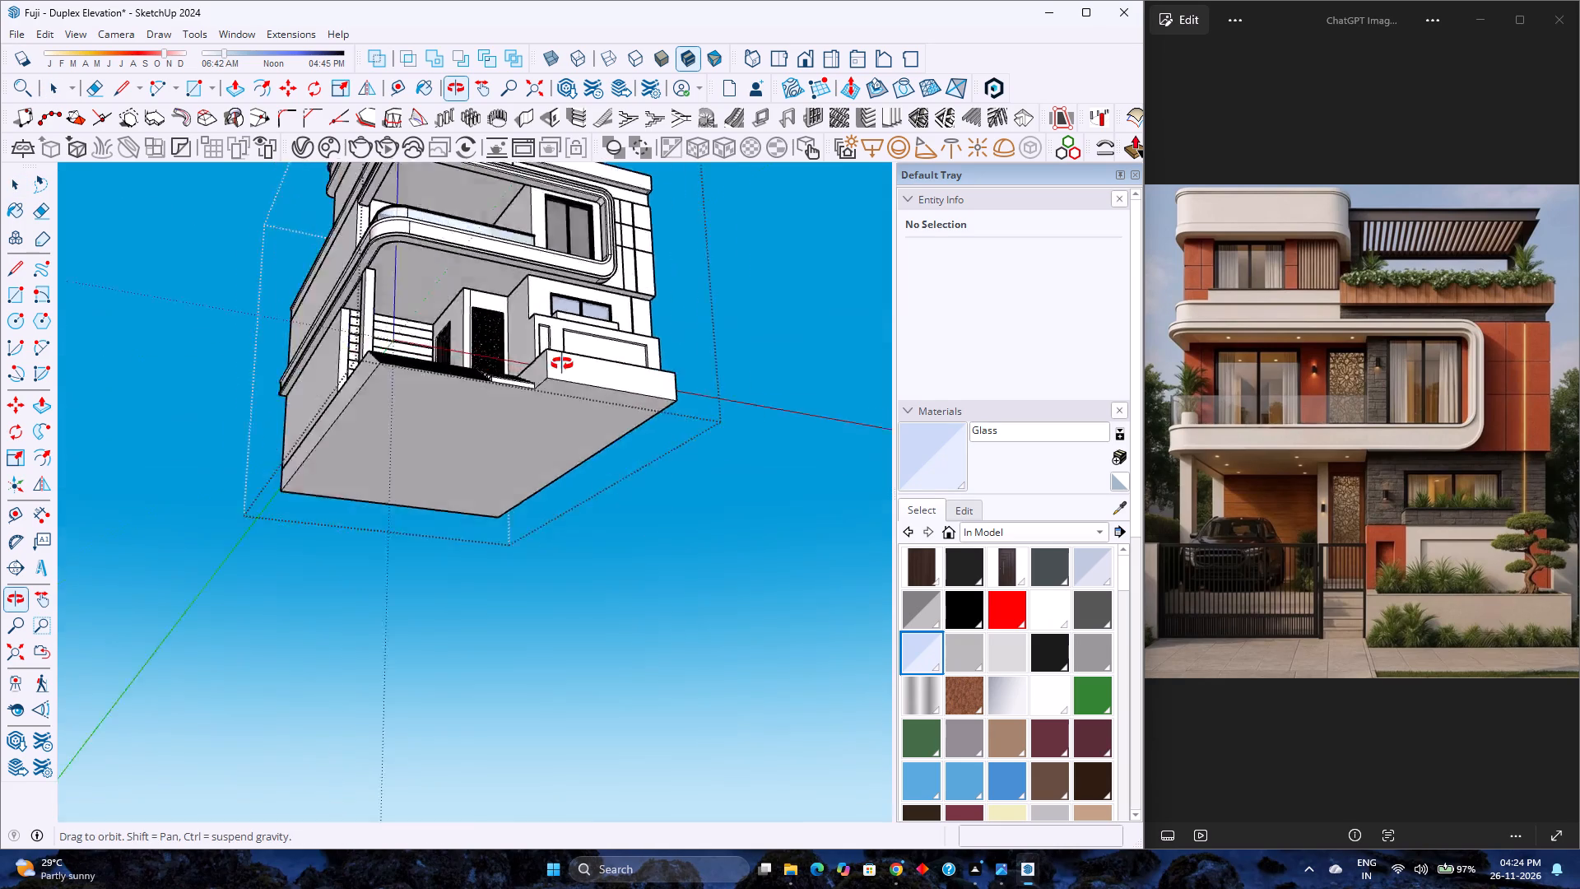
{"action": "middle_click_drag", "start_coordinate": [562, 364], "coordinate": [837, 595]}
{"action": "scroll", "coordinate": [585, 505], "scroll_direction": "down", "scroll_amount": 4}
{"action": "middle_click_drag", "start_coordinate": [624, 487], "coordinate": [509, 486]}
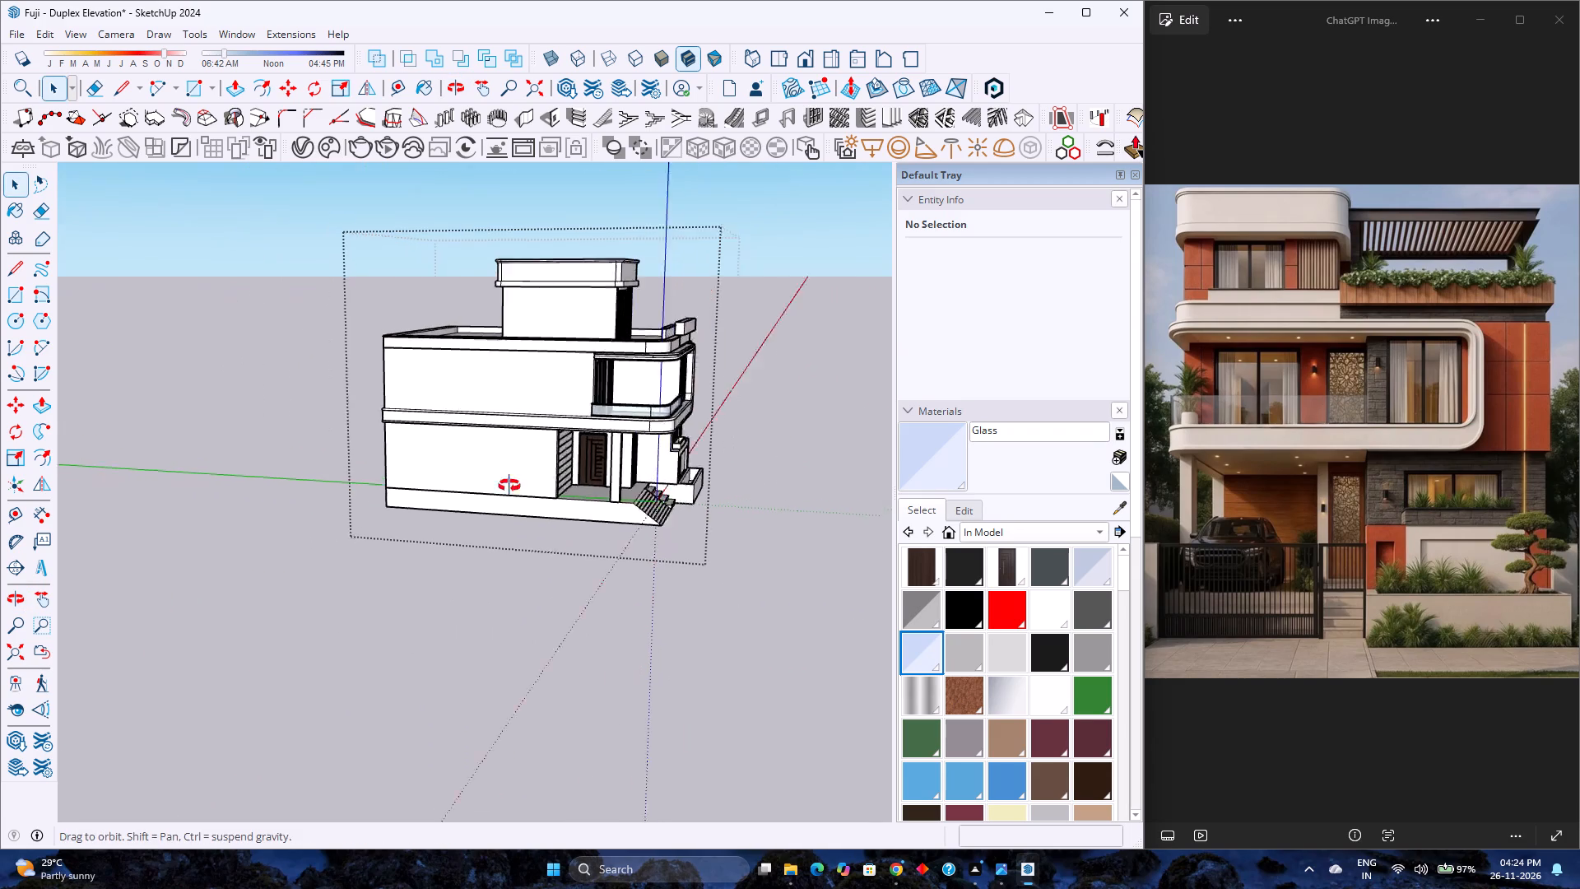
{"action": "middle_click_drag", "start_coordinate": [509, 486], "coordinate": [19, 496]}
{"action": "middle_click_drag", "start_coordinate": [620, 519], "coordinate": [486, 479]}
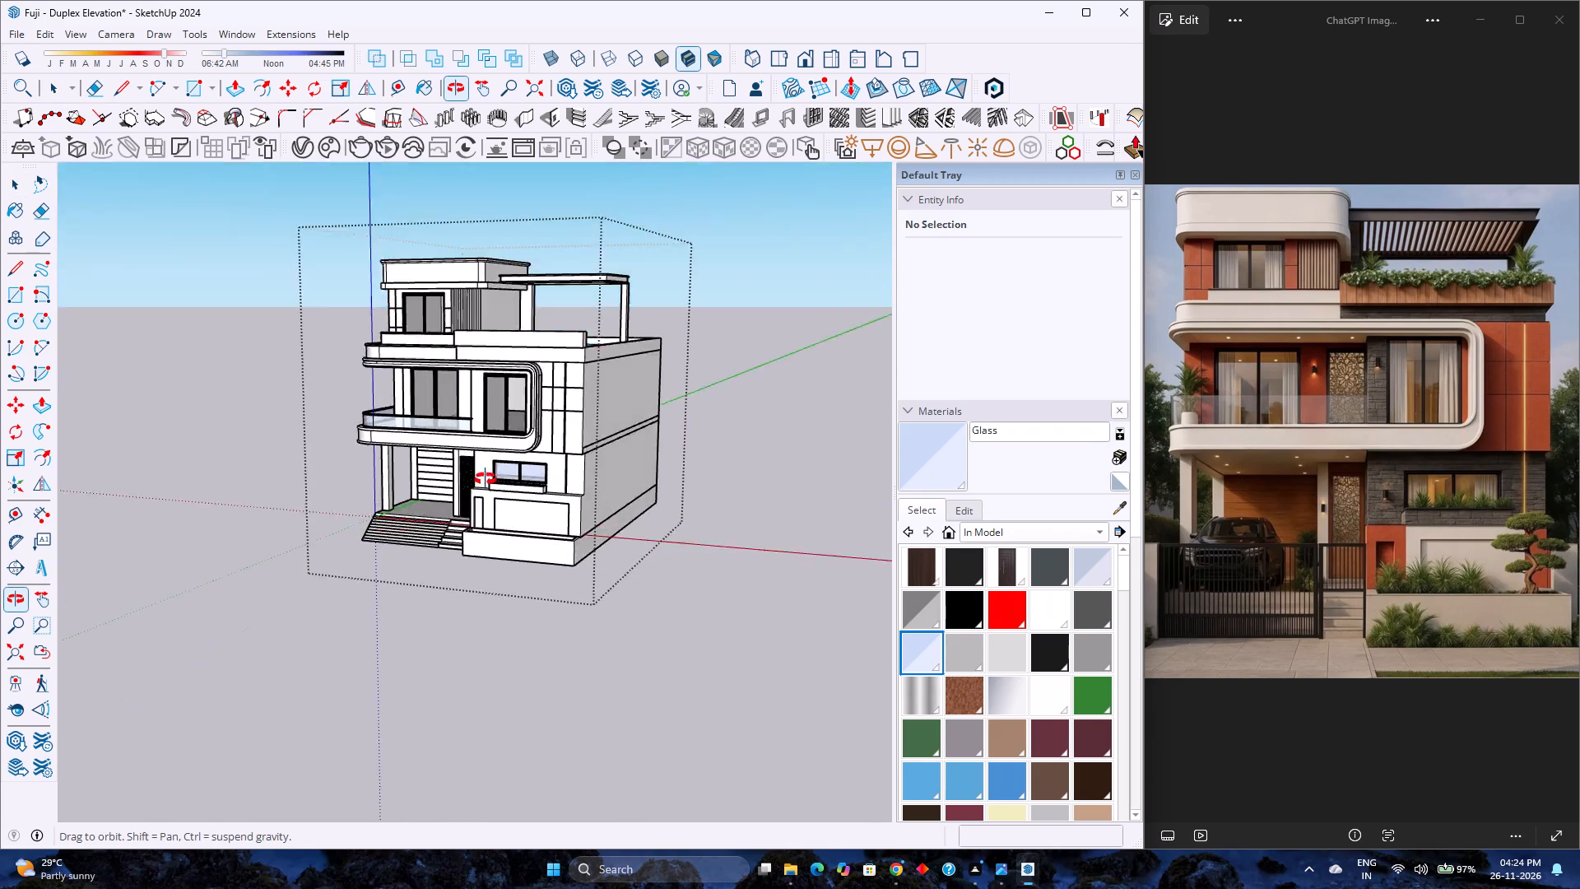
{"action": "middle_click_drag", "start_coordinate": [486, 479], "coordinate": [494, 461]}
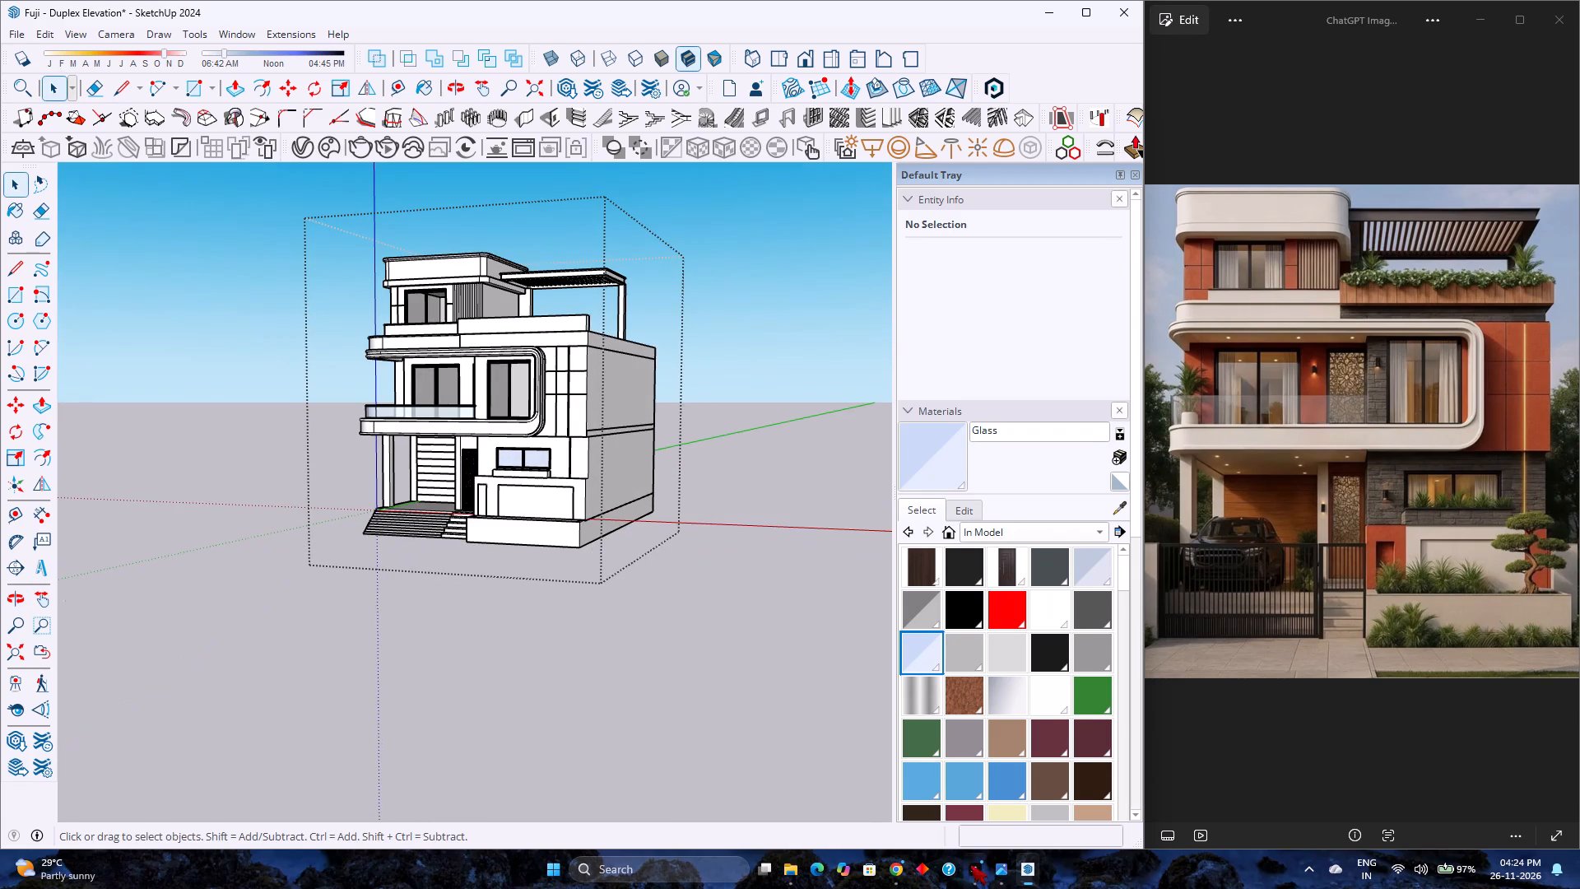
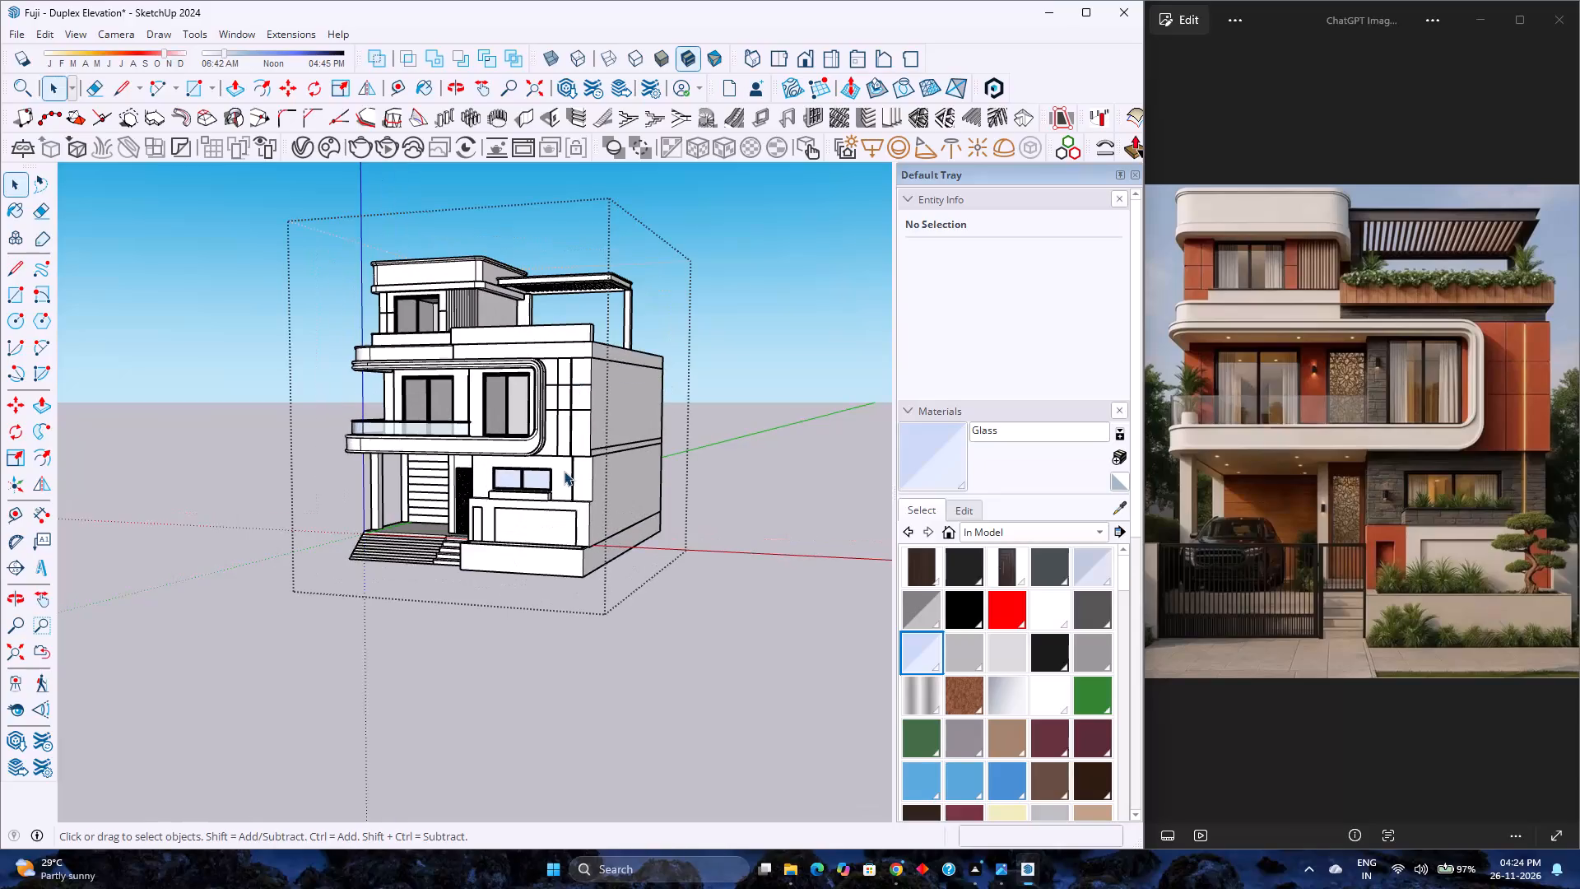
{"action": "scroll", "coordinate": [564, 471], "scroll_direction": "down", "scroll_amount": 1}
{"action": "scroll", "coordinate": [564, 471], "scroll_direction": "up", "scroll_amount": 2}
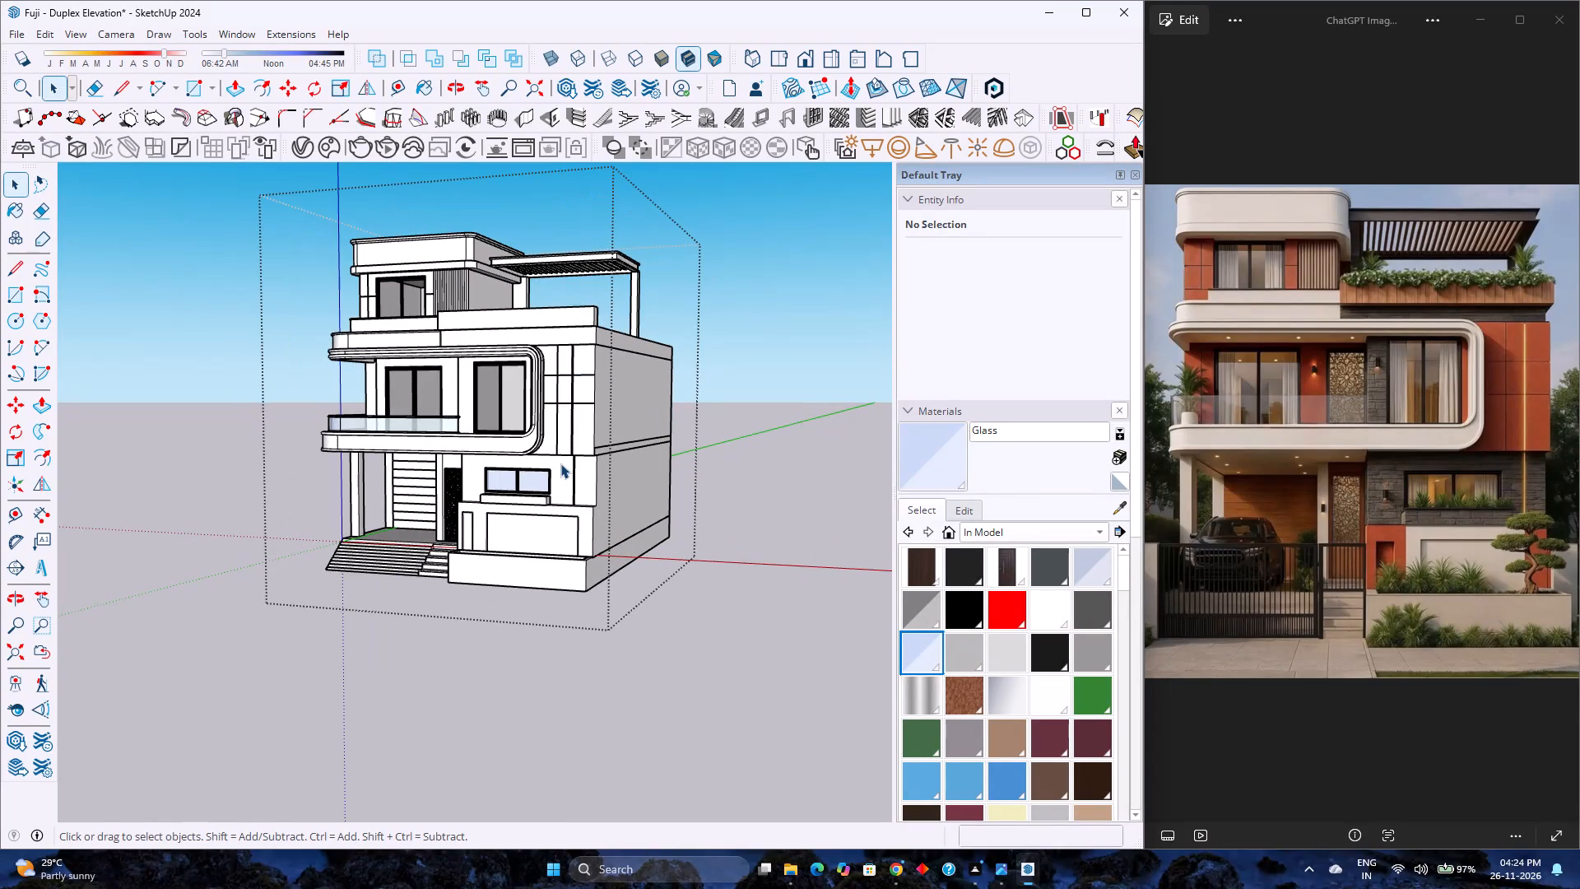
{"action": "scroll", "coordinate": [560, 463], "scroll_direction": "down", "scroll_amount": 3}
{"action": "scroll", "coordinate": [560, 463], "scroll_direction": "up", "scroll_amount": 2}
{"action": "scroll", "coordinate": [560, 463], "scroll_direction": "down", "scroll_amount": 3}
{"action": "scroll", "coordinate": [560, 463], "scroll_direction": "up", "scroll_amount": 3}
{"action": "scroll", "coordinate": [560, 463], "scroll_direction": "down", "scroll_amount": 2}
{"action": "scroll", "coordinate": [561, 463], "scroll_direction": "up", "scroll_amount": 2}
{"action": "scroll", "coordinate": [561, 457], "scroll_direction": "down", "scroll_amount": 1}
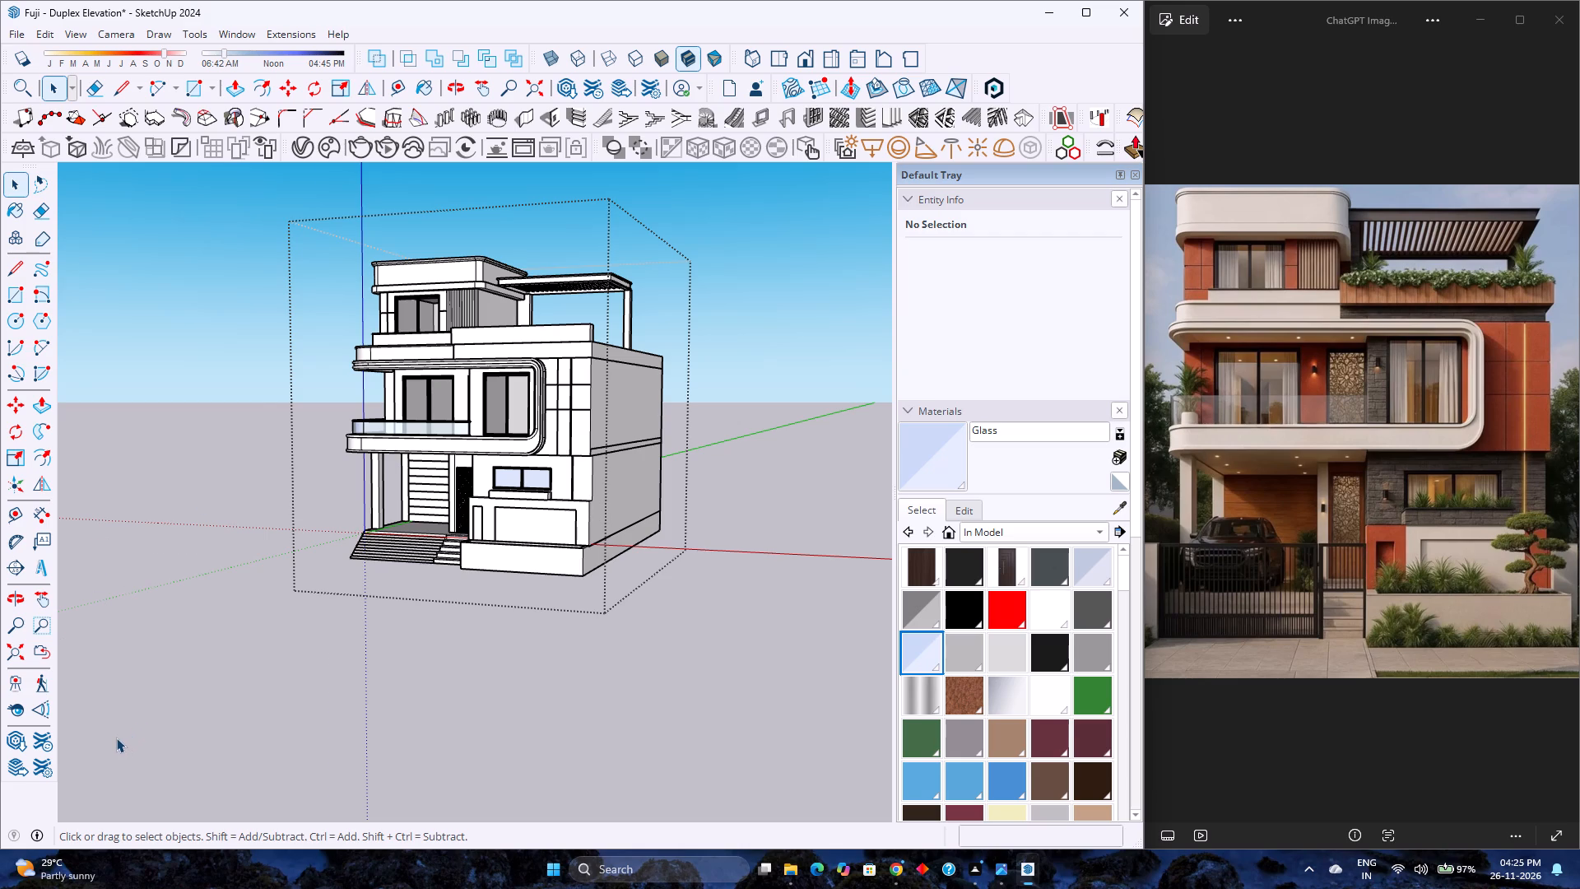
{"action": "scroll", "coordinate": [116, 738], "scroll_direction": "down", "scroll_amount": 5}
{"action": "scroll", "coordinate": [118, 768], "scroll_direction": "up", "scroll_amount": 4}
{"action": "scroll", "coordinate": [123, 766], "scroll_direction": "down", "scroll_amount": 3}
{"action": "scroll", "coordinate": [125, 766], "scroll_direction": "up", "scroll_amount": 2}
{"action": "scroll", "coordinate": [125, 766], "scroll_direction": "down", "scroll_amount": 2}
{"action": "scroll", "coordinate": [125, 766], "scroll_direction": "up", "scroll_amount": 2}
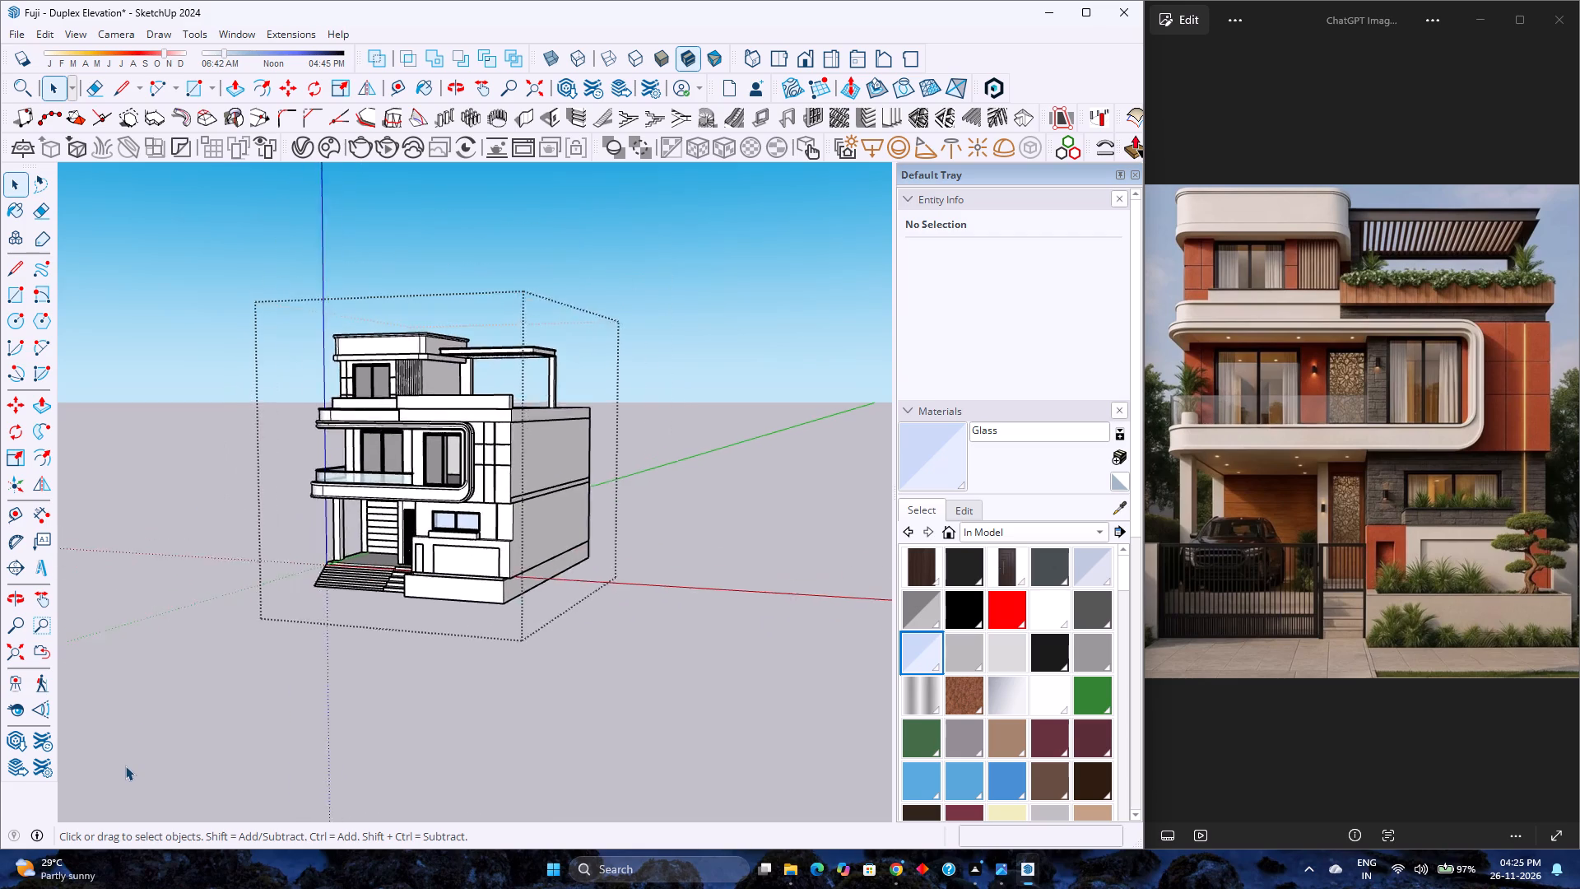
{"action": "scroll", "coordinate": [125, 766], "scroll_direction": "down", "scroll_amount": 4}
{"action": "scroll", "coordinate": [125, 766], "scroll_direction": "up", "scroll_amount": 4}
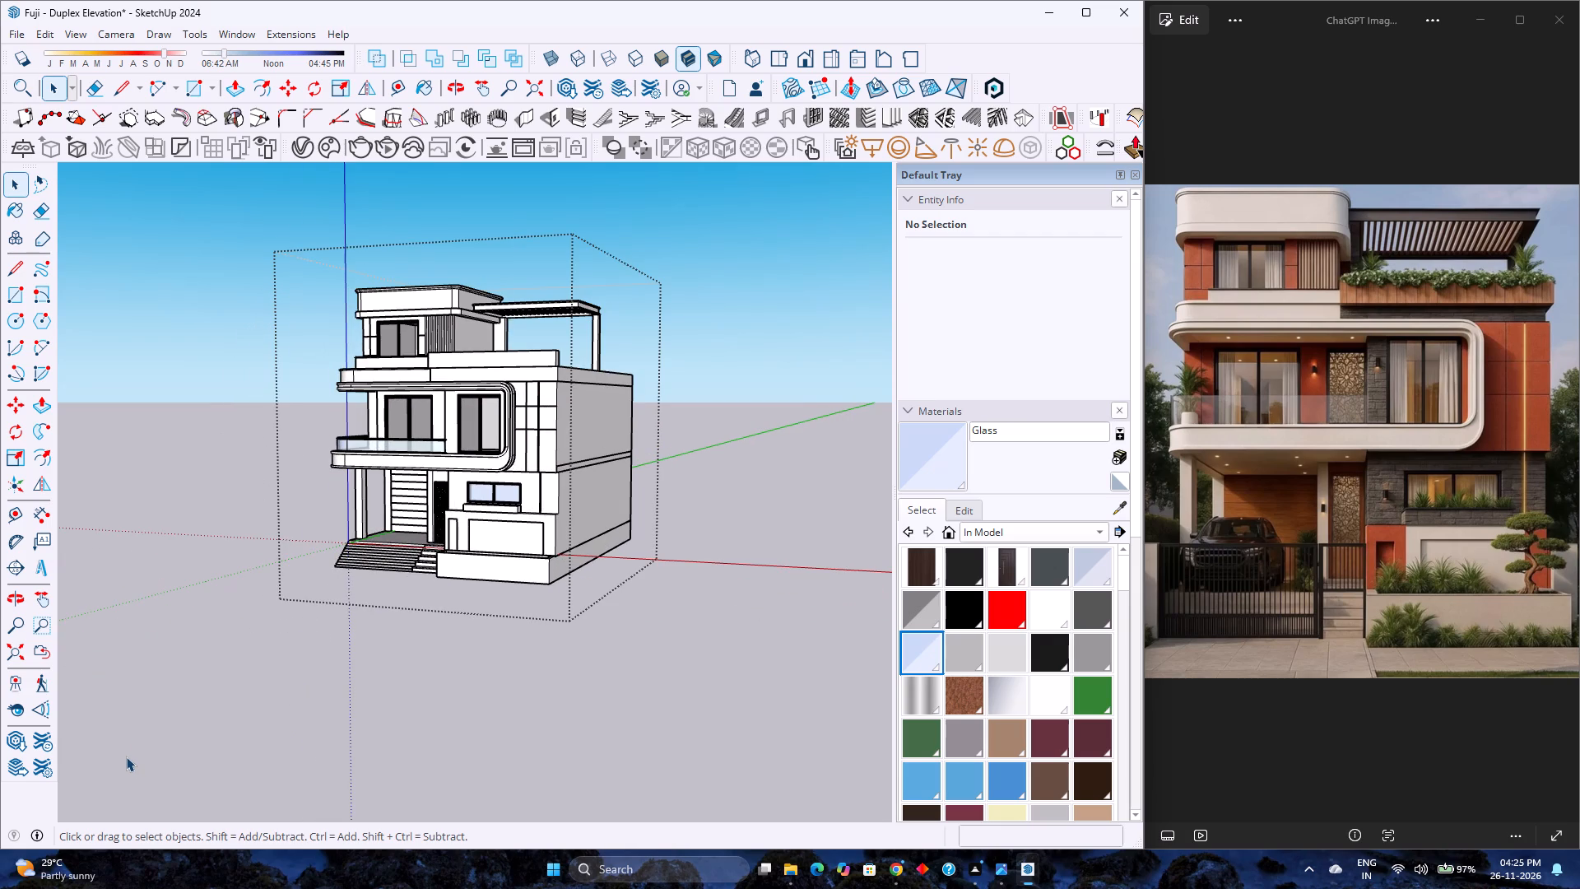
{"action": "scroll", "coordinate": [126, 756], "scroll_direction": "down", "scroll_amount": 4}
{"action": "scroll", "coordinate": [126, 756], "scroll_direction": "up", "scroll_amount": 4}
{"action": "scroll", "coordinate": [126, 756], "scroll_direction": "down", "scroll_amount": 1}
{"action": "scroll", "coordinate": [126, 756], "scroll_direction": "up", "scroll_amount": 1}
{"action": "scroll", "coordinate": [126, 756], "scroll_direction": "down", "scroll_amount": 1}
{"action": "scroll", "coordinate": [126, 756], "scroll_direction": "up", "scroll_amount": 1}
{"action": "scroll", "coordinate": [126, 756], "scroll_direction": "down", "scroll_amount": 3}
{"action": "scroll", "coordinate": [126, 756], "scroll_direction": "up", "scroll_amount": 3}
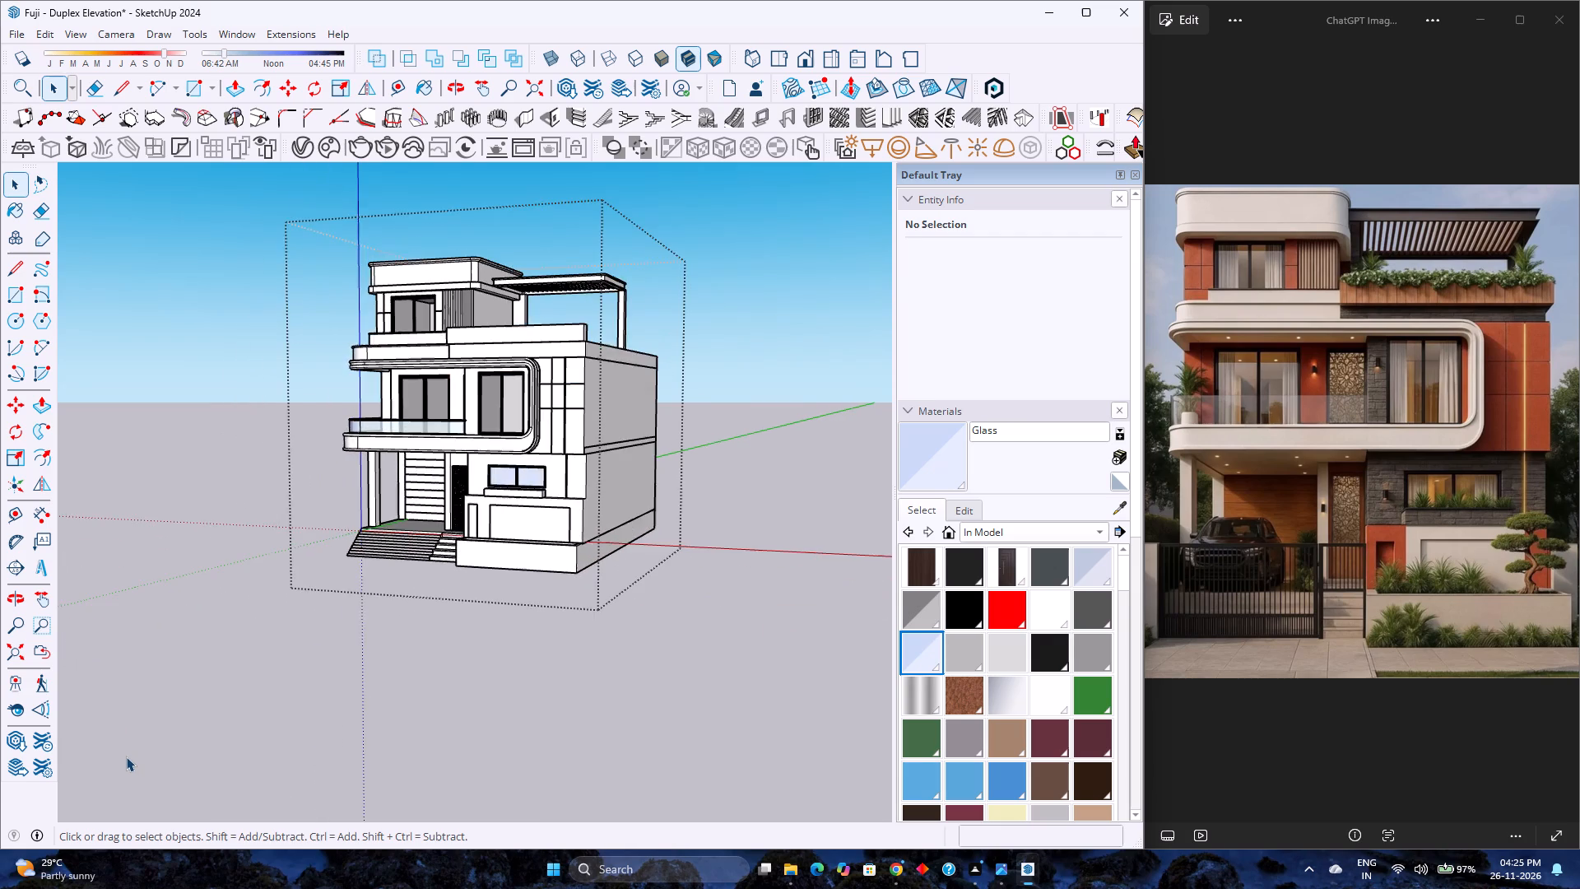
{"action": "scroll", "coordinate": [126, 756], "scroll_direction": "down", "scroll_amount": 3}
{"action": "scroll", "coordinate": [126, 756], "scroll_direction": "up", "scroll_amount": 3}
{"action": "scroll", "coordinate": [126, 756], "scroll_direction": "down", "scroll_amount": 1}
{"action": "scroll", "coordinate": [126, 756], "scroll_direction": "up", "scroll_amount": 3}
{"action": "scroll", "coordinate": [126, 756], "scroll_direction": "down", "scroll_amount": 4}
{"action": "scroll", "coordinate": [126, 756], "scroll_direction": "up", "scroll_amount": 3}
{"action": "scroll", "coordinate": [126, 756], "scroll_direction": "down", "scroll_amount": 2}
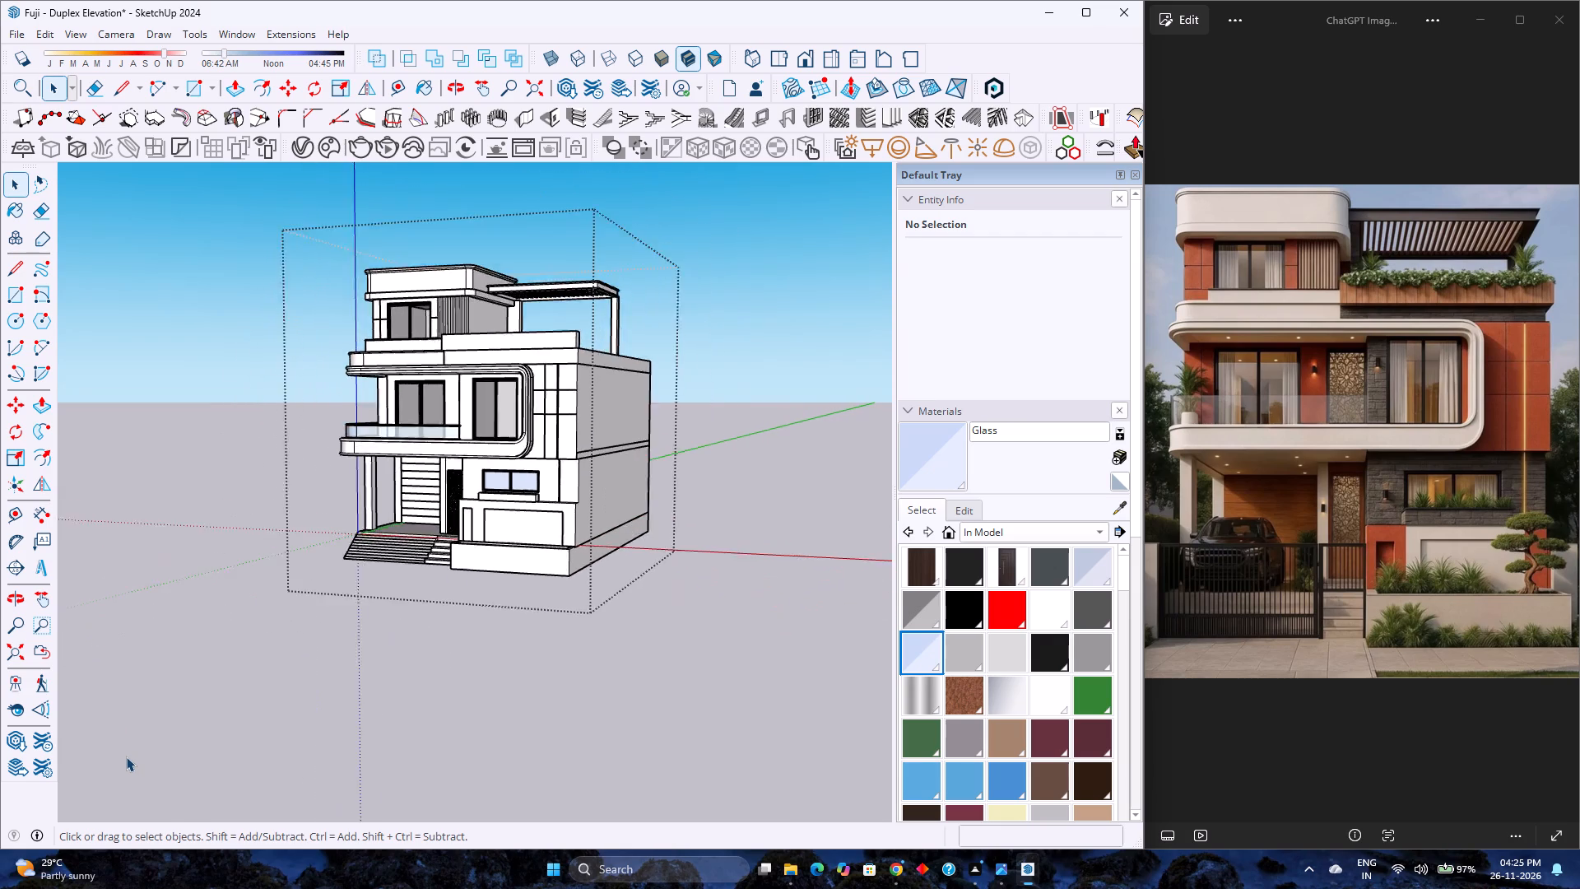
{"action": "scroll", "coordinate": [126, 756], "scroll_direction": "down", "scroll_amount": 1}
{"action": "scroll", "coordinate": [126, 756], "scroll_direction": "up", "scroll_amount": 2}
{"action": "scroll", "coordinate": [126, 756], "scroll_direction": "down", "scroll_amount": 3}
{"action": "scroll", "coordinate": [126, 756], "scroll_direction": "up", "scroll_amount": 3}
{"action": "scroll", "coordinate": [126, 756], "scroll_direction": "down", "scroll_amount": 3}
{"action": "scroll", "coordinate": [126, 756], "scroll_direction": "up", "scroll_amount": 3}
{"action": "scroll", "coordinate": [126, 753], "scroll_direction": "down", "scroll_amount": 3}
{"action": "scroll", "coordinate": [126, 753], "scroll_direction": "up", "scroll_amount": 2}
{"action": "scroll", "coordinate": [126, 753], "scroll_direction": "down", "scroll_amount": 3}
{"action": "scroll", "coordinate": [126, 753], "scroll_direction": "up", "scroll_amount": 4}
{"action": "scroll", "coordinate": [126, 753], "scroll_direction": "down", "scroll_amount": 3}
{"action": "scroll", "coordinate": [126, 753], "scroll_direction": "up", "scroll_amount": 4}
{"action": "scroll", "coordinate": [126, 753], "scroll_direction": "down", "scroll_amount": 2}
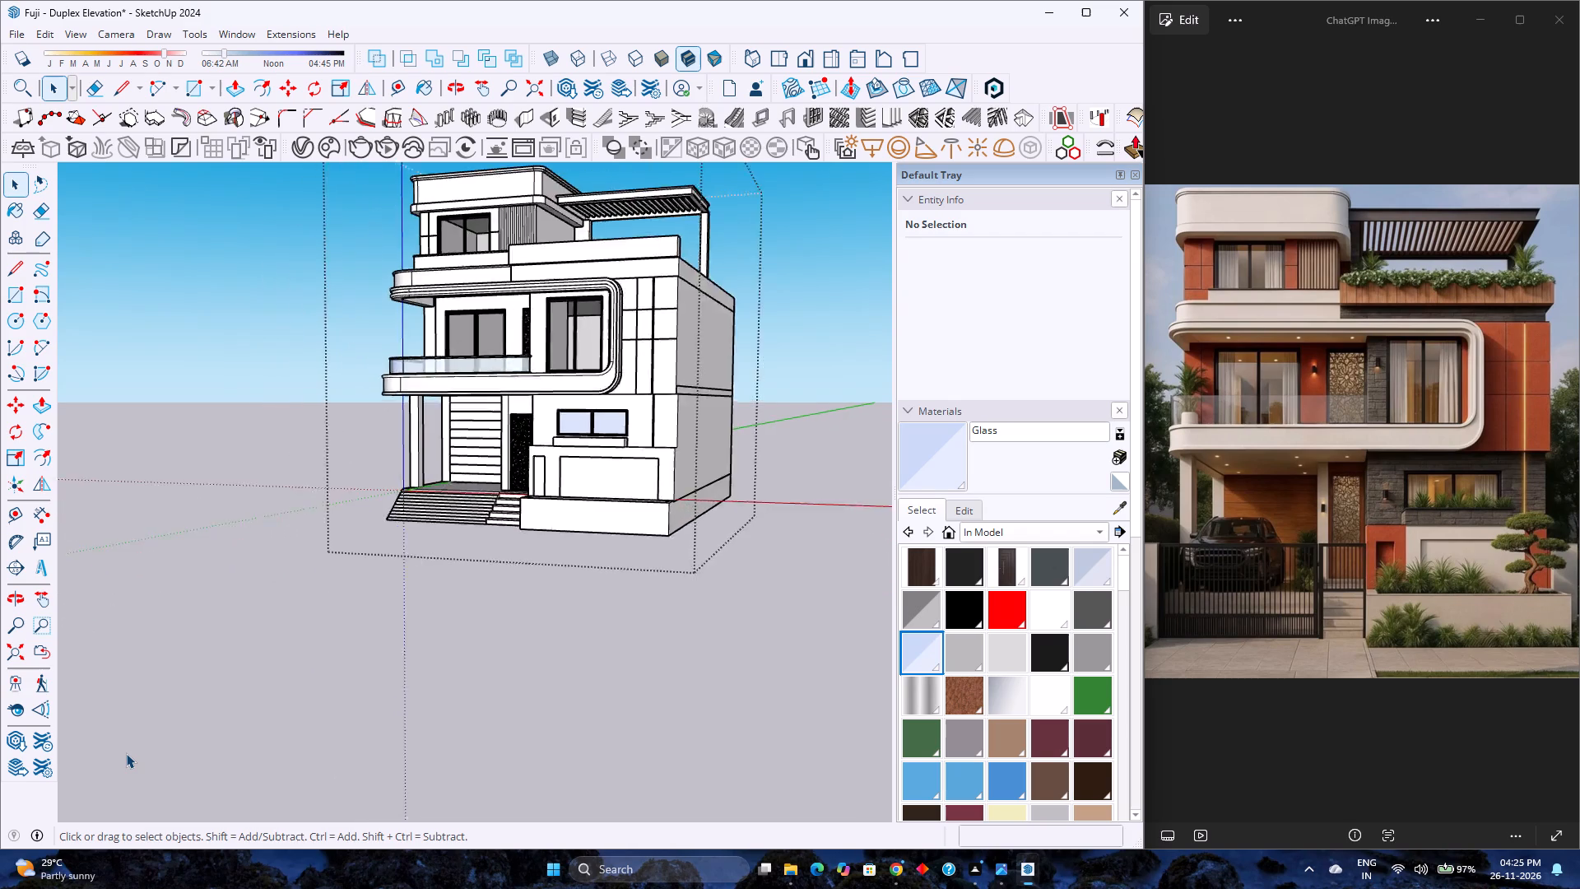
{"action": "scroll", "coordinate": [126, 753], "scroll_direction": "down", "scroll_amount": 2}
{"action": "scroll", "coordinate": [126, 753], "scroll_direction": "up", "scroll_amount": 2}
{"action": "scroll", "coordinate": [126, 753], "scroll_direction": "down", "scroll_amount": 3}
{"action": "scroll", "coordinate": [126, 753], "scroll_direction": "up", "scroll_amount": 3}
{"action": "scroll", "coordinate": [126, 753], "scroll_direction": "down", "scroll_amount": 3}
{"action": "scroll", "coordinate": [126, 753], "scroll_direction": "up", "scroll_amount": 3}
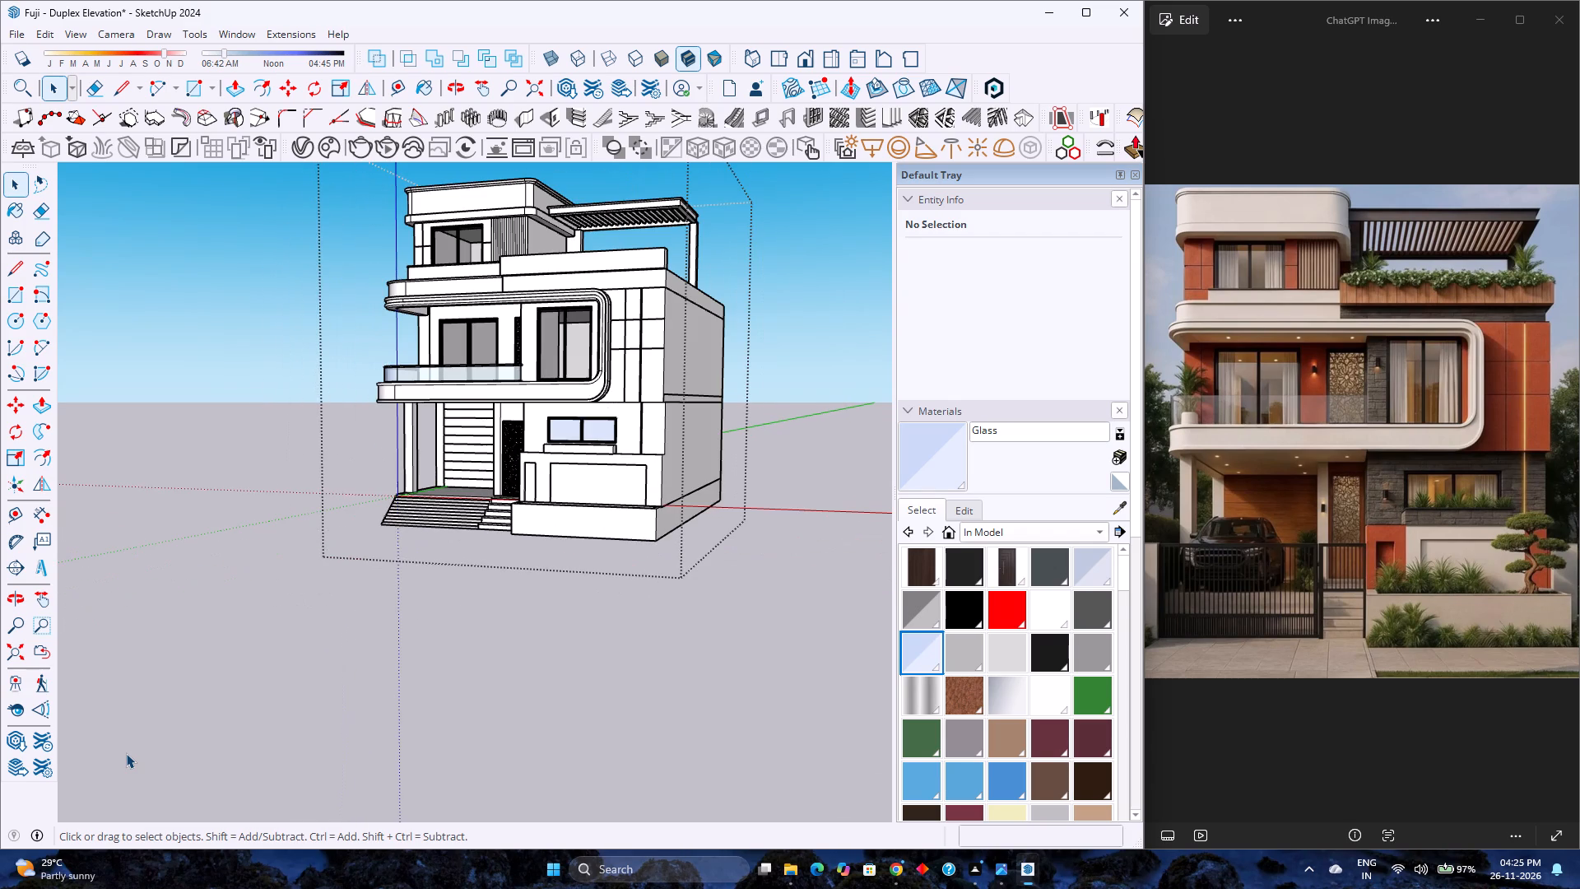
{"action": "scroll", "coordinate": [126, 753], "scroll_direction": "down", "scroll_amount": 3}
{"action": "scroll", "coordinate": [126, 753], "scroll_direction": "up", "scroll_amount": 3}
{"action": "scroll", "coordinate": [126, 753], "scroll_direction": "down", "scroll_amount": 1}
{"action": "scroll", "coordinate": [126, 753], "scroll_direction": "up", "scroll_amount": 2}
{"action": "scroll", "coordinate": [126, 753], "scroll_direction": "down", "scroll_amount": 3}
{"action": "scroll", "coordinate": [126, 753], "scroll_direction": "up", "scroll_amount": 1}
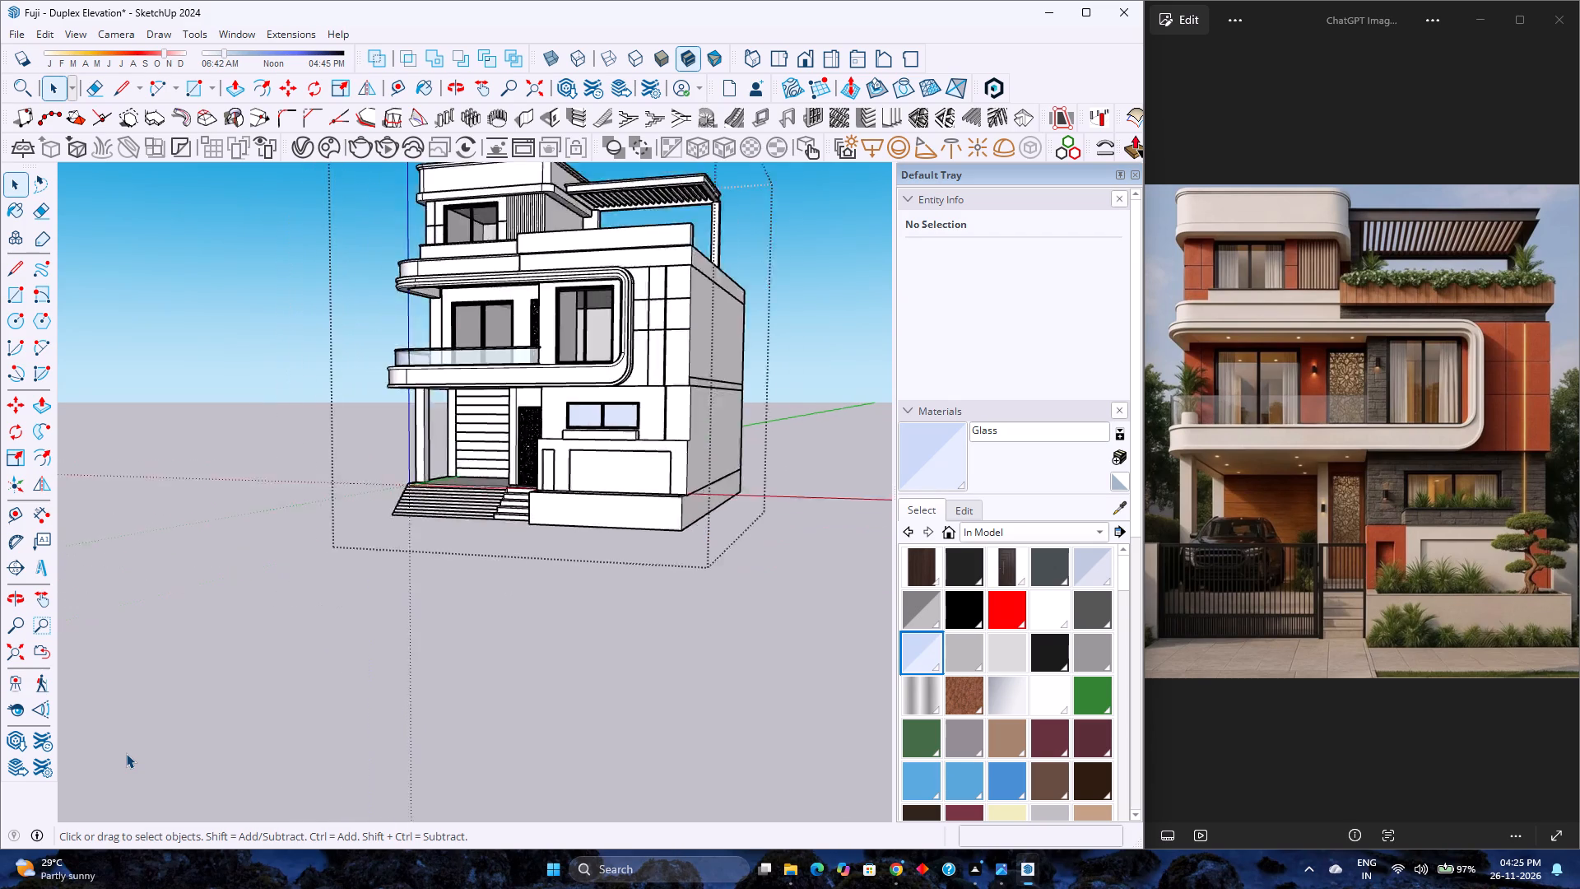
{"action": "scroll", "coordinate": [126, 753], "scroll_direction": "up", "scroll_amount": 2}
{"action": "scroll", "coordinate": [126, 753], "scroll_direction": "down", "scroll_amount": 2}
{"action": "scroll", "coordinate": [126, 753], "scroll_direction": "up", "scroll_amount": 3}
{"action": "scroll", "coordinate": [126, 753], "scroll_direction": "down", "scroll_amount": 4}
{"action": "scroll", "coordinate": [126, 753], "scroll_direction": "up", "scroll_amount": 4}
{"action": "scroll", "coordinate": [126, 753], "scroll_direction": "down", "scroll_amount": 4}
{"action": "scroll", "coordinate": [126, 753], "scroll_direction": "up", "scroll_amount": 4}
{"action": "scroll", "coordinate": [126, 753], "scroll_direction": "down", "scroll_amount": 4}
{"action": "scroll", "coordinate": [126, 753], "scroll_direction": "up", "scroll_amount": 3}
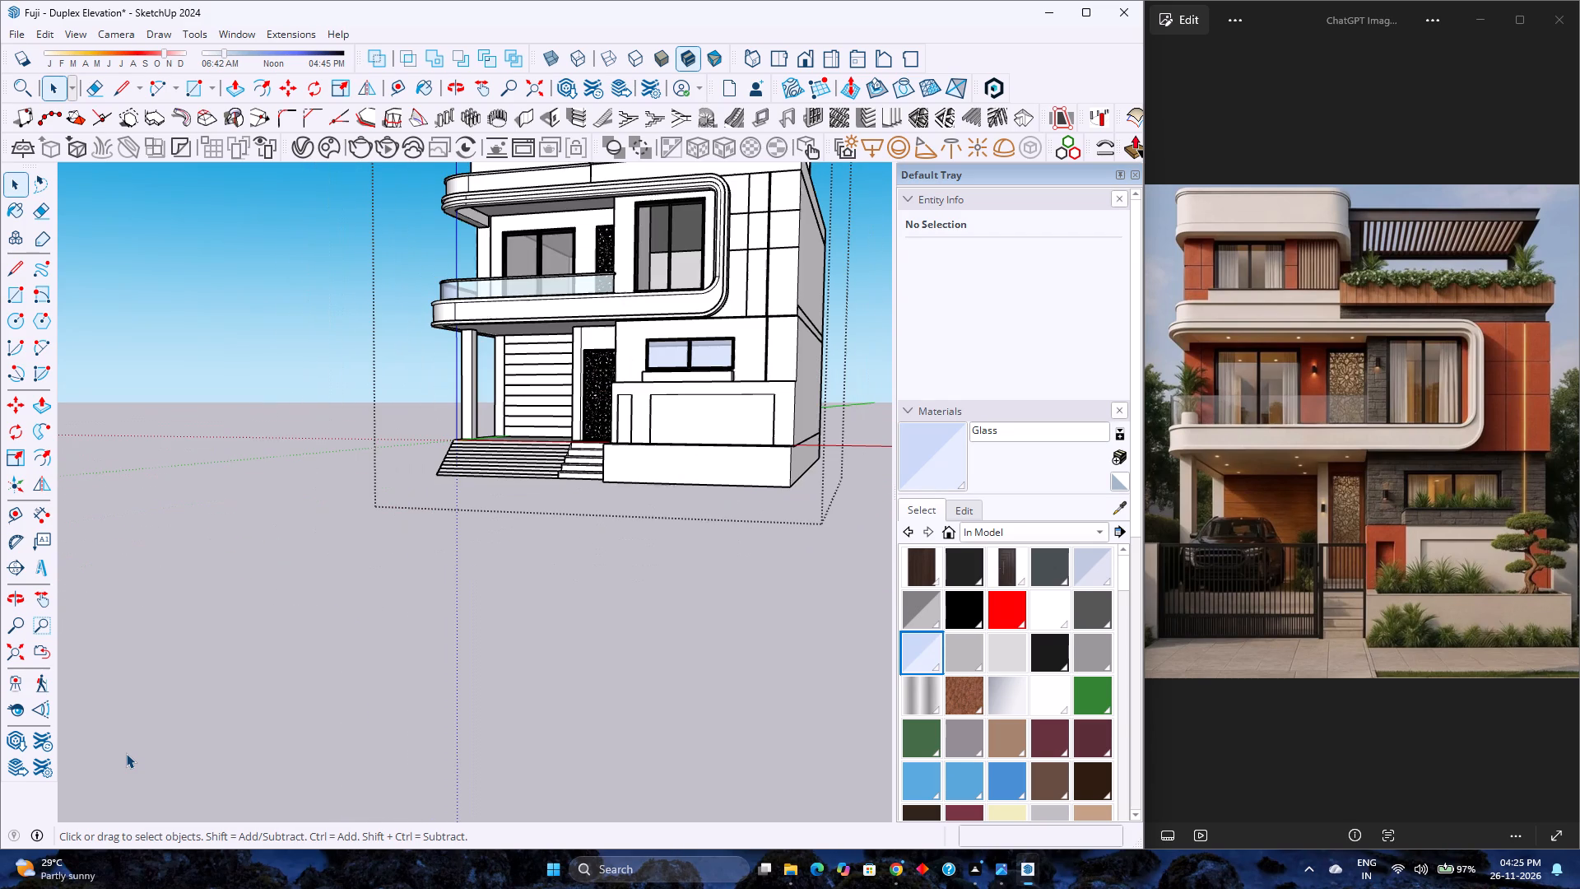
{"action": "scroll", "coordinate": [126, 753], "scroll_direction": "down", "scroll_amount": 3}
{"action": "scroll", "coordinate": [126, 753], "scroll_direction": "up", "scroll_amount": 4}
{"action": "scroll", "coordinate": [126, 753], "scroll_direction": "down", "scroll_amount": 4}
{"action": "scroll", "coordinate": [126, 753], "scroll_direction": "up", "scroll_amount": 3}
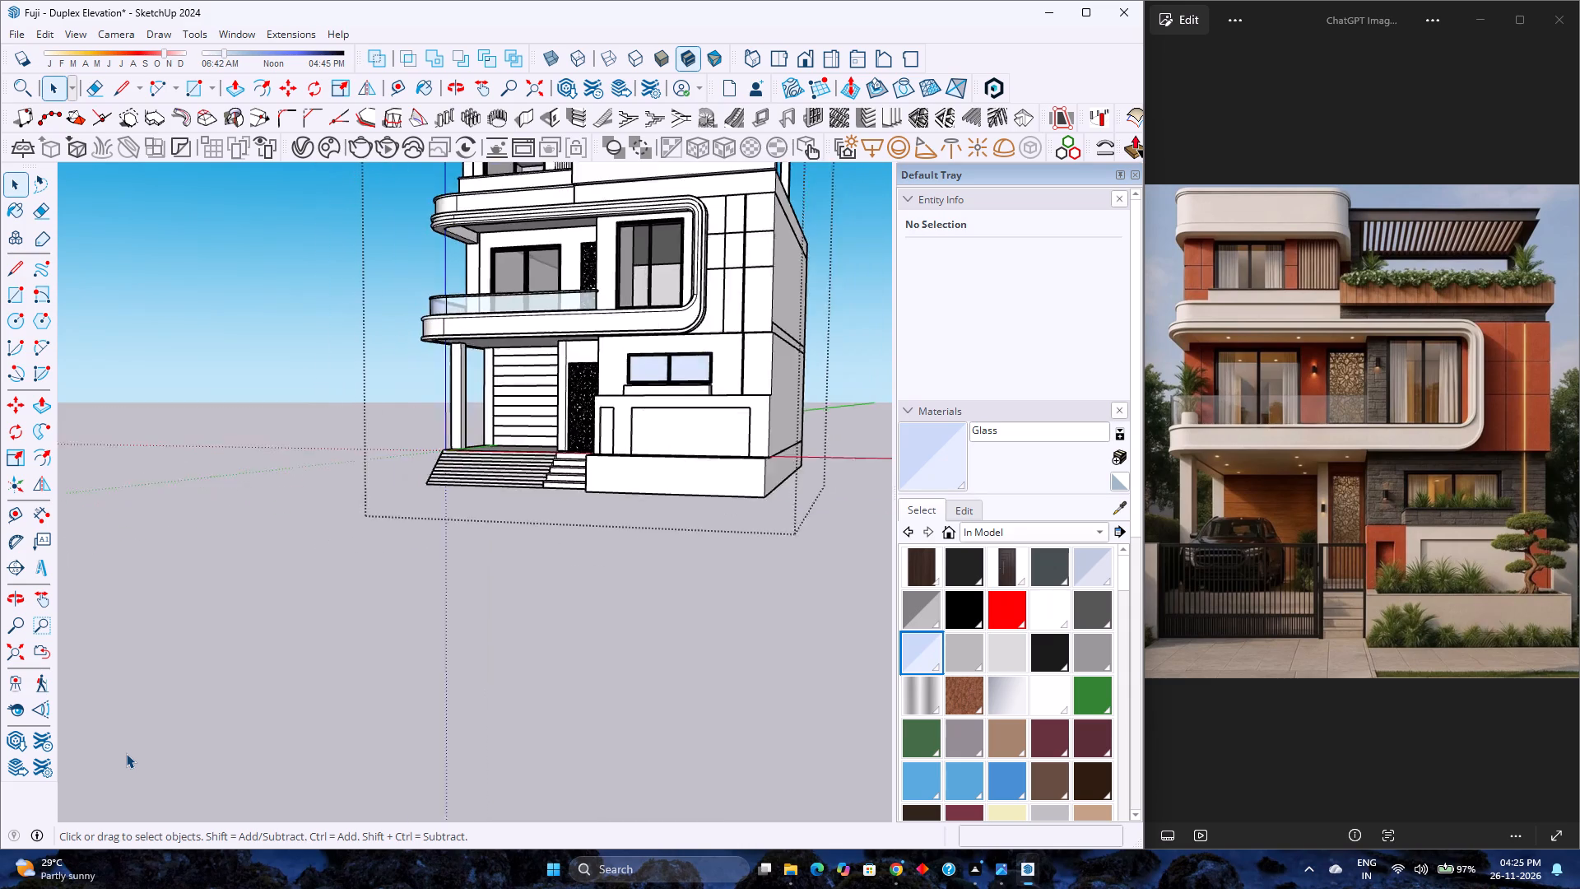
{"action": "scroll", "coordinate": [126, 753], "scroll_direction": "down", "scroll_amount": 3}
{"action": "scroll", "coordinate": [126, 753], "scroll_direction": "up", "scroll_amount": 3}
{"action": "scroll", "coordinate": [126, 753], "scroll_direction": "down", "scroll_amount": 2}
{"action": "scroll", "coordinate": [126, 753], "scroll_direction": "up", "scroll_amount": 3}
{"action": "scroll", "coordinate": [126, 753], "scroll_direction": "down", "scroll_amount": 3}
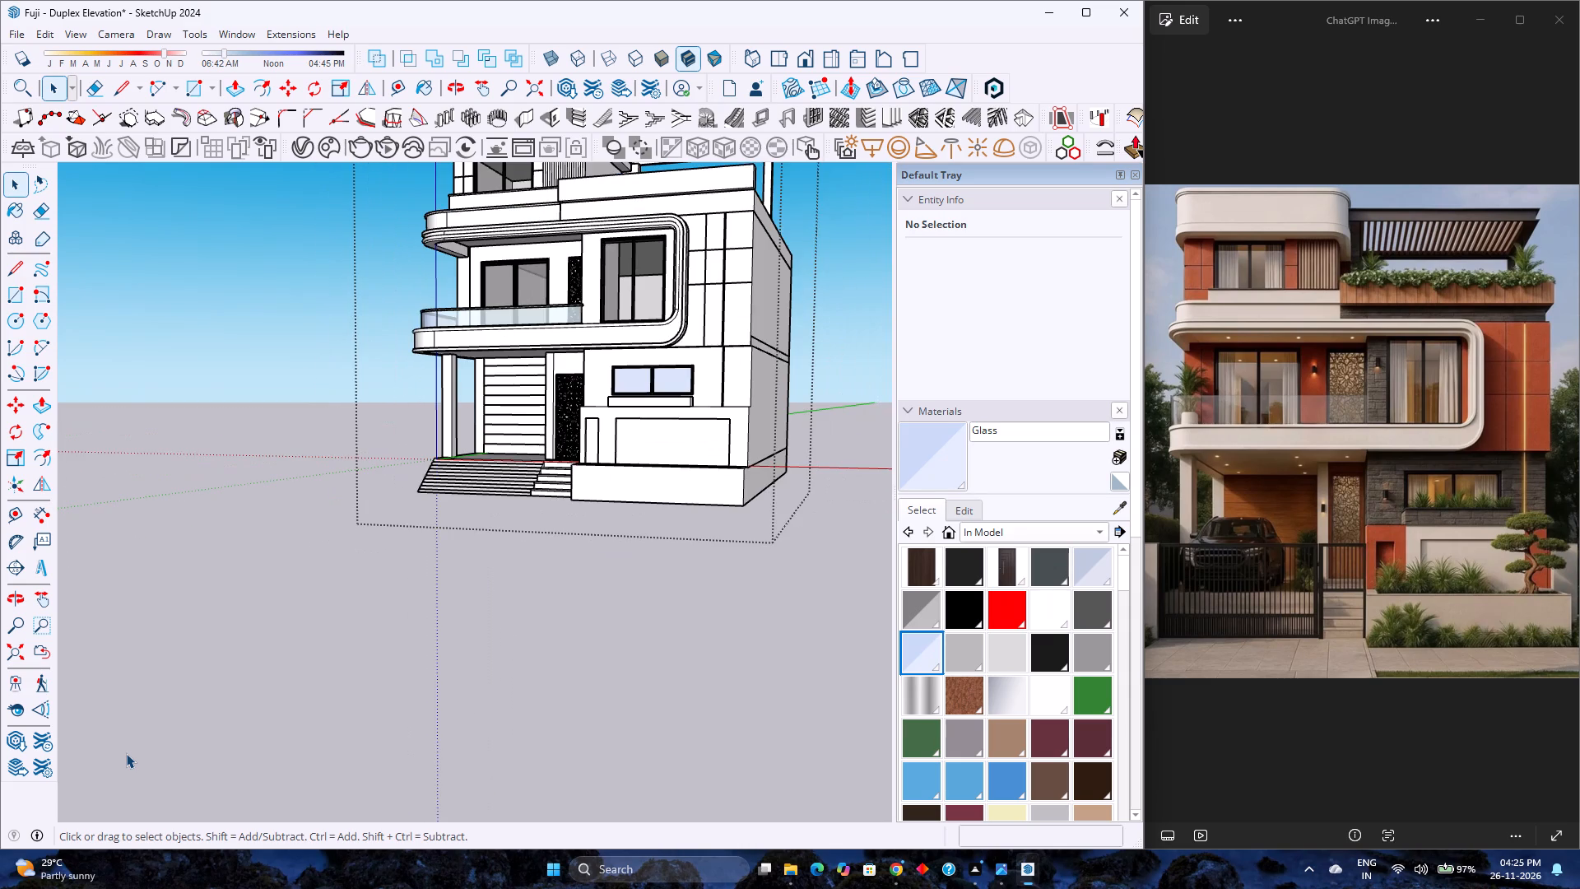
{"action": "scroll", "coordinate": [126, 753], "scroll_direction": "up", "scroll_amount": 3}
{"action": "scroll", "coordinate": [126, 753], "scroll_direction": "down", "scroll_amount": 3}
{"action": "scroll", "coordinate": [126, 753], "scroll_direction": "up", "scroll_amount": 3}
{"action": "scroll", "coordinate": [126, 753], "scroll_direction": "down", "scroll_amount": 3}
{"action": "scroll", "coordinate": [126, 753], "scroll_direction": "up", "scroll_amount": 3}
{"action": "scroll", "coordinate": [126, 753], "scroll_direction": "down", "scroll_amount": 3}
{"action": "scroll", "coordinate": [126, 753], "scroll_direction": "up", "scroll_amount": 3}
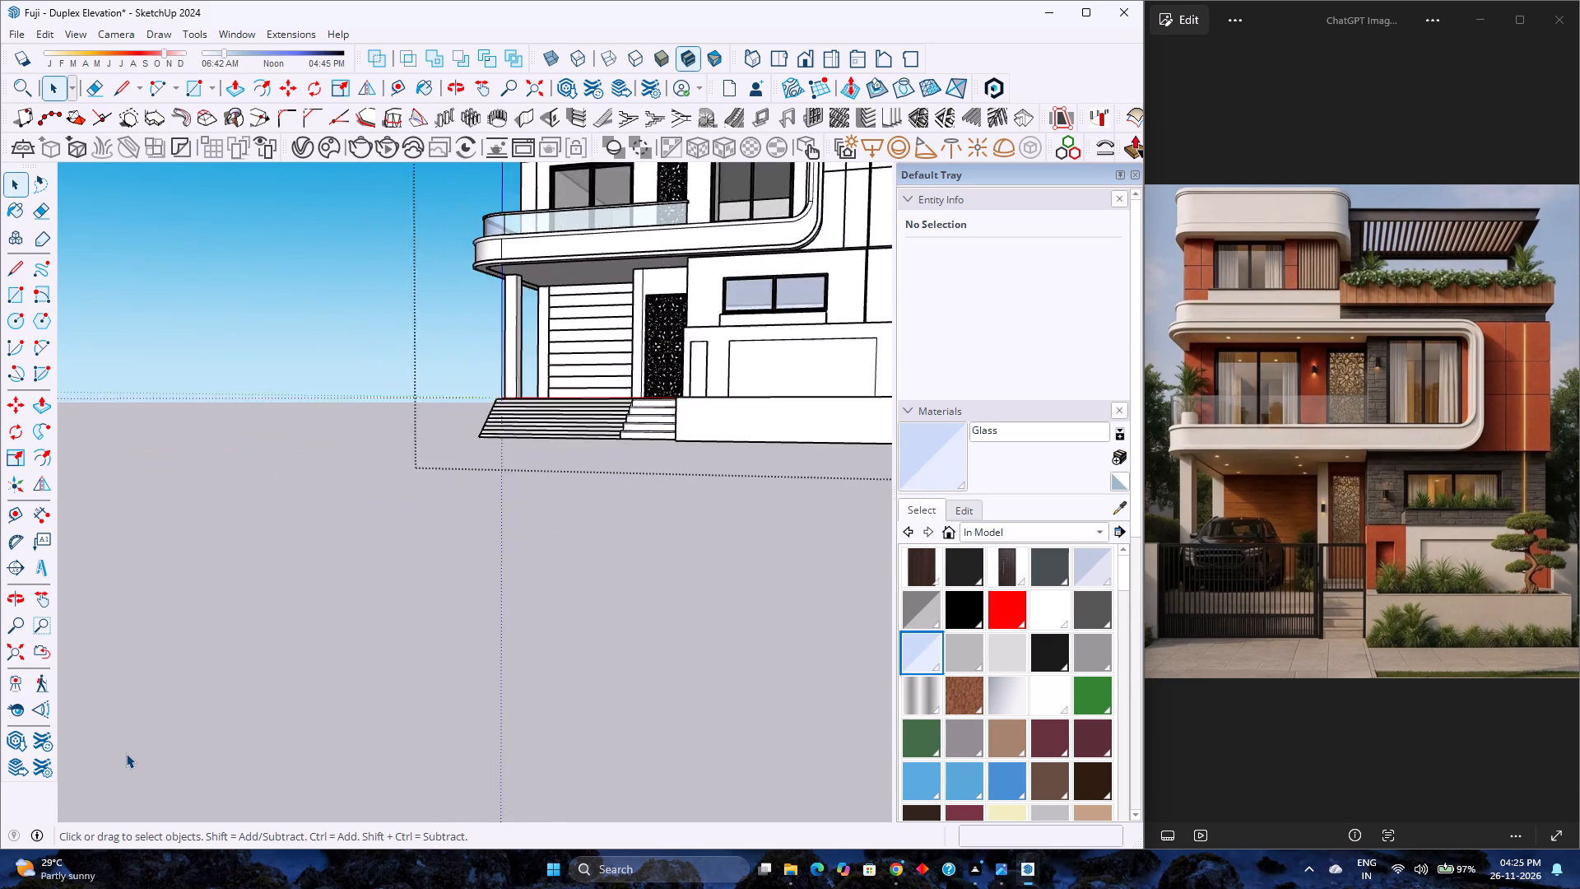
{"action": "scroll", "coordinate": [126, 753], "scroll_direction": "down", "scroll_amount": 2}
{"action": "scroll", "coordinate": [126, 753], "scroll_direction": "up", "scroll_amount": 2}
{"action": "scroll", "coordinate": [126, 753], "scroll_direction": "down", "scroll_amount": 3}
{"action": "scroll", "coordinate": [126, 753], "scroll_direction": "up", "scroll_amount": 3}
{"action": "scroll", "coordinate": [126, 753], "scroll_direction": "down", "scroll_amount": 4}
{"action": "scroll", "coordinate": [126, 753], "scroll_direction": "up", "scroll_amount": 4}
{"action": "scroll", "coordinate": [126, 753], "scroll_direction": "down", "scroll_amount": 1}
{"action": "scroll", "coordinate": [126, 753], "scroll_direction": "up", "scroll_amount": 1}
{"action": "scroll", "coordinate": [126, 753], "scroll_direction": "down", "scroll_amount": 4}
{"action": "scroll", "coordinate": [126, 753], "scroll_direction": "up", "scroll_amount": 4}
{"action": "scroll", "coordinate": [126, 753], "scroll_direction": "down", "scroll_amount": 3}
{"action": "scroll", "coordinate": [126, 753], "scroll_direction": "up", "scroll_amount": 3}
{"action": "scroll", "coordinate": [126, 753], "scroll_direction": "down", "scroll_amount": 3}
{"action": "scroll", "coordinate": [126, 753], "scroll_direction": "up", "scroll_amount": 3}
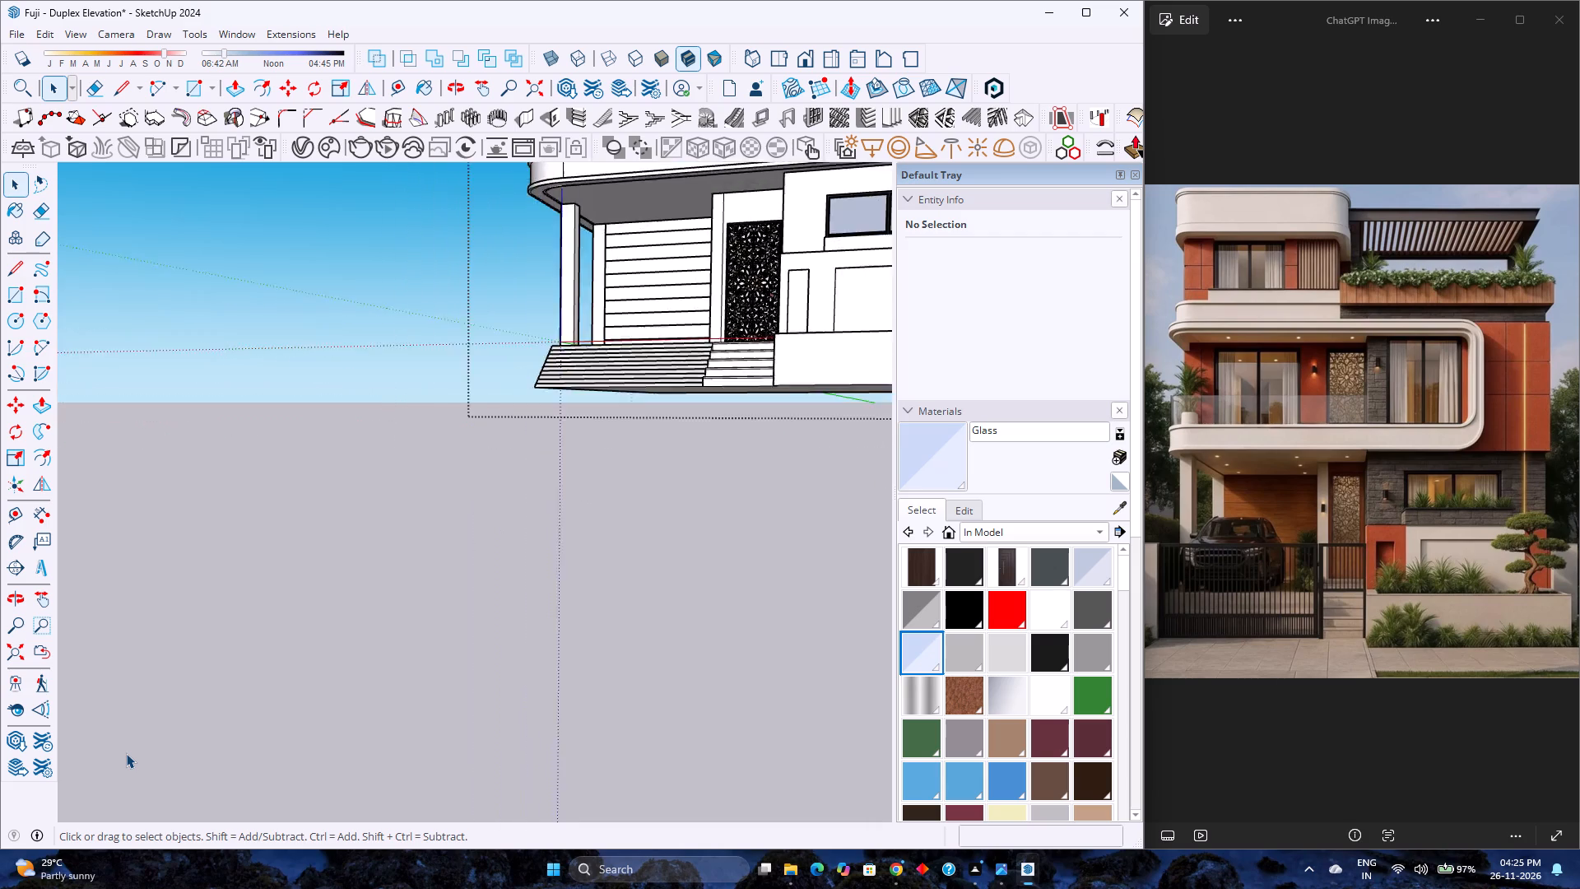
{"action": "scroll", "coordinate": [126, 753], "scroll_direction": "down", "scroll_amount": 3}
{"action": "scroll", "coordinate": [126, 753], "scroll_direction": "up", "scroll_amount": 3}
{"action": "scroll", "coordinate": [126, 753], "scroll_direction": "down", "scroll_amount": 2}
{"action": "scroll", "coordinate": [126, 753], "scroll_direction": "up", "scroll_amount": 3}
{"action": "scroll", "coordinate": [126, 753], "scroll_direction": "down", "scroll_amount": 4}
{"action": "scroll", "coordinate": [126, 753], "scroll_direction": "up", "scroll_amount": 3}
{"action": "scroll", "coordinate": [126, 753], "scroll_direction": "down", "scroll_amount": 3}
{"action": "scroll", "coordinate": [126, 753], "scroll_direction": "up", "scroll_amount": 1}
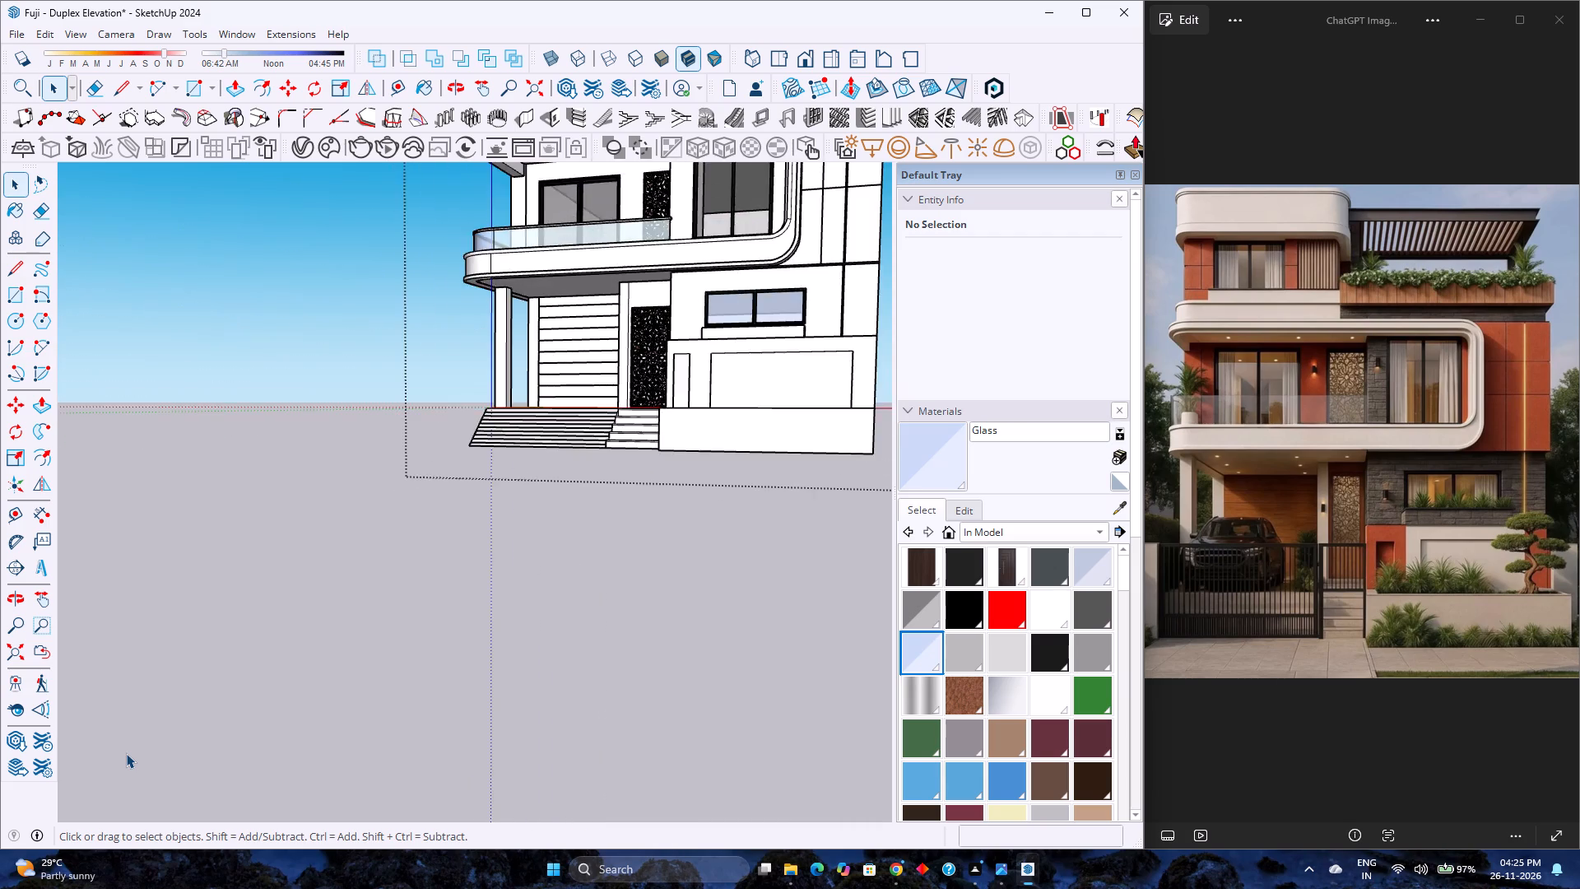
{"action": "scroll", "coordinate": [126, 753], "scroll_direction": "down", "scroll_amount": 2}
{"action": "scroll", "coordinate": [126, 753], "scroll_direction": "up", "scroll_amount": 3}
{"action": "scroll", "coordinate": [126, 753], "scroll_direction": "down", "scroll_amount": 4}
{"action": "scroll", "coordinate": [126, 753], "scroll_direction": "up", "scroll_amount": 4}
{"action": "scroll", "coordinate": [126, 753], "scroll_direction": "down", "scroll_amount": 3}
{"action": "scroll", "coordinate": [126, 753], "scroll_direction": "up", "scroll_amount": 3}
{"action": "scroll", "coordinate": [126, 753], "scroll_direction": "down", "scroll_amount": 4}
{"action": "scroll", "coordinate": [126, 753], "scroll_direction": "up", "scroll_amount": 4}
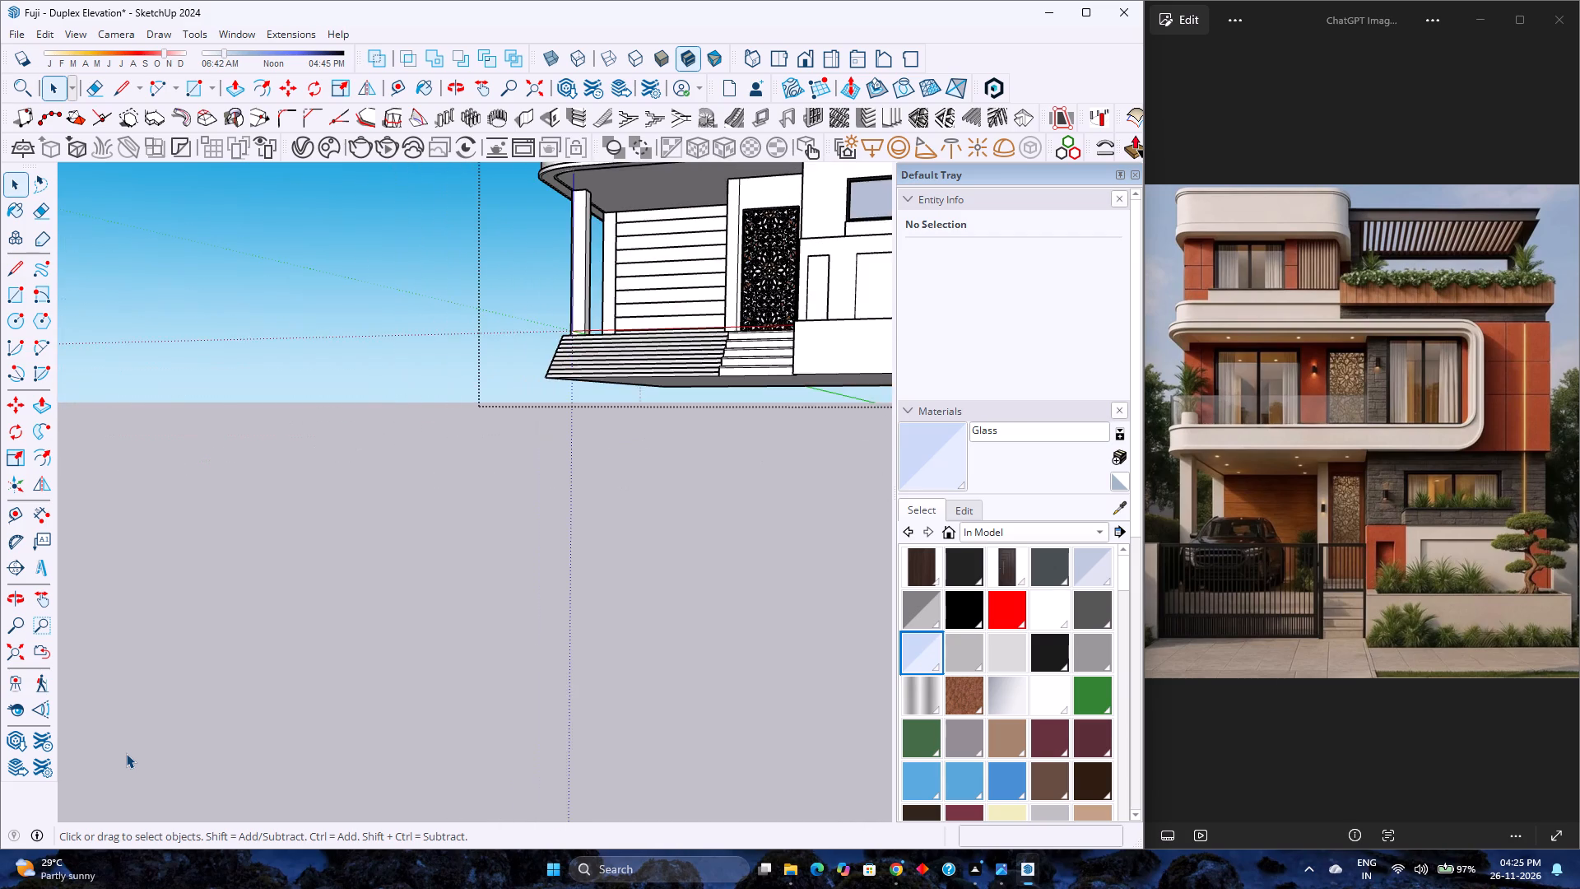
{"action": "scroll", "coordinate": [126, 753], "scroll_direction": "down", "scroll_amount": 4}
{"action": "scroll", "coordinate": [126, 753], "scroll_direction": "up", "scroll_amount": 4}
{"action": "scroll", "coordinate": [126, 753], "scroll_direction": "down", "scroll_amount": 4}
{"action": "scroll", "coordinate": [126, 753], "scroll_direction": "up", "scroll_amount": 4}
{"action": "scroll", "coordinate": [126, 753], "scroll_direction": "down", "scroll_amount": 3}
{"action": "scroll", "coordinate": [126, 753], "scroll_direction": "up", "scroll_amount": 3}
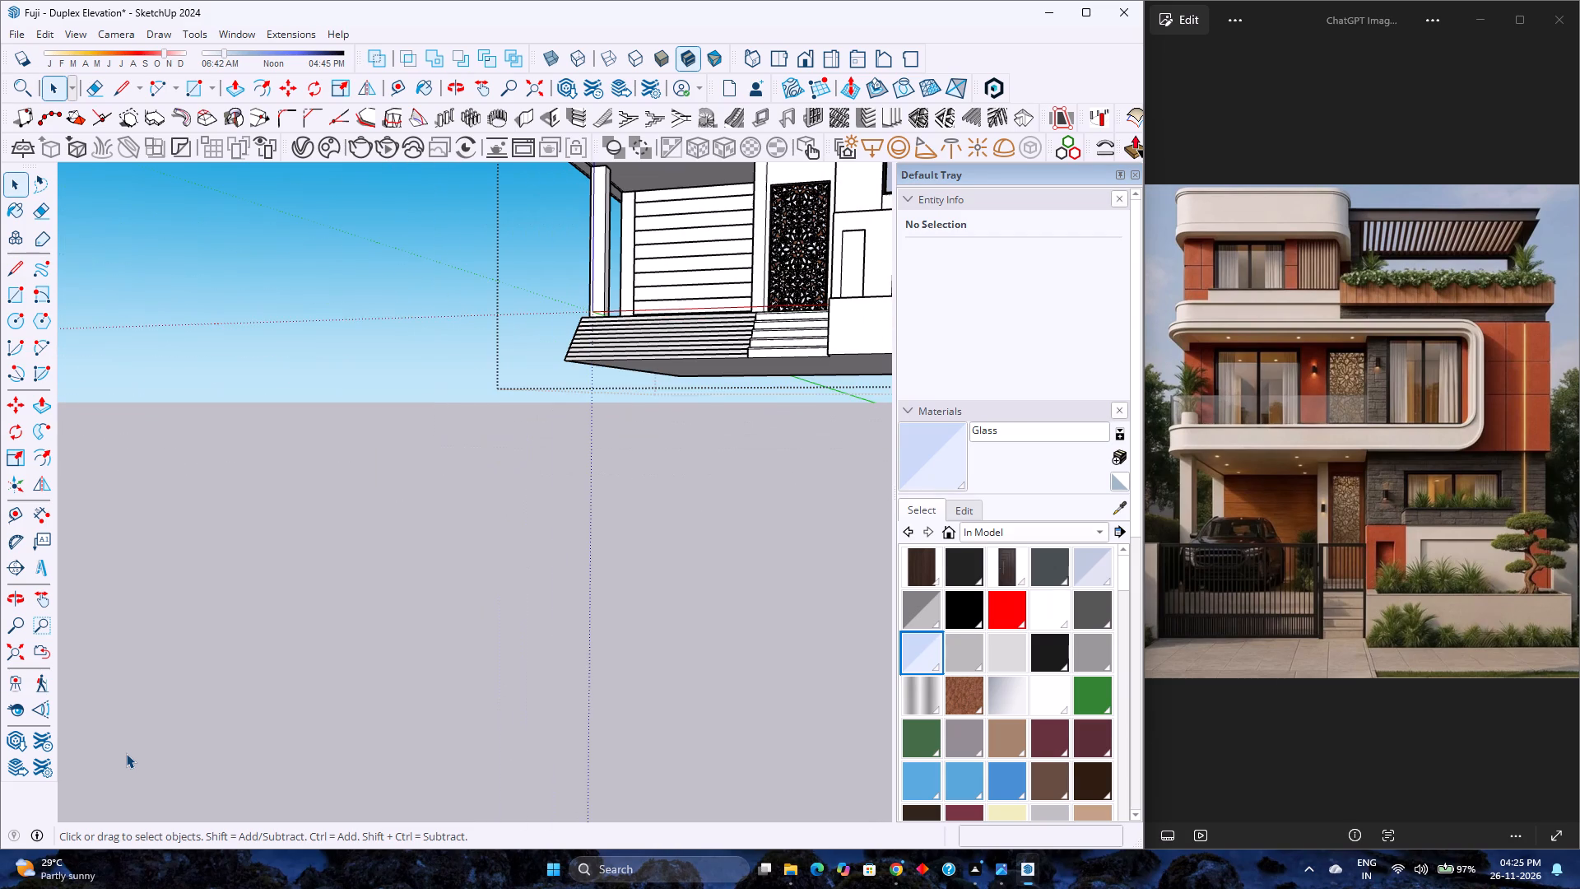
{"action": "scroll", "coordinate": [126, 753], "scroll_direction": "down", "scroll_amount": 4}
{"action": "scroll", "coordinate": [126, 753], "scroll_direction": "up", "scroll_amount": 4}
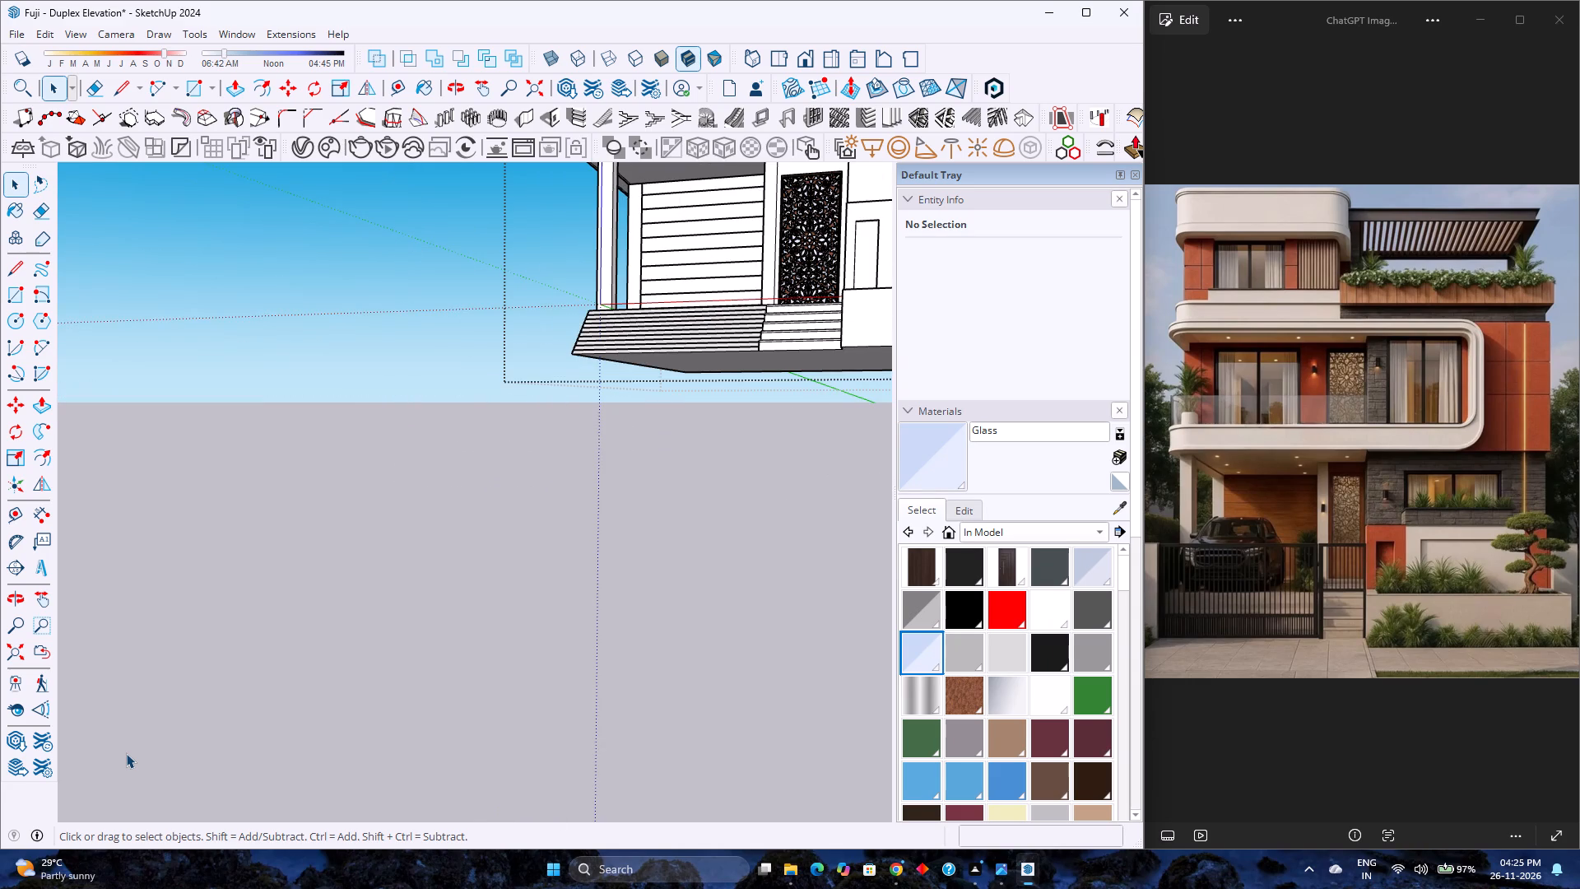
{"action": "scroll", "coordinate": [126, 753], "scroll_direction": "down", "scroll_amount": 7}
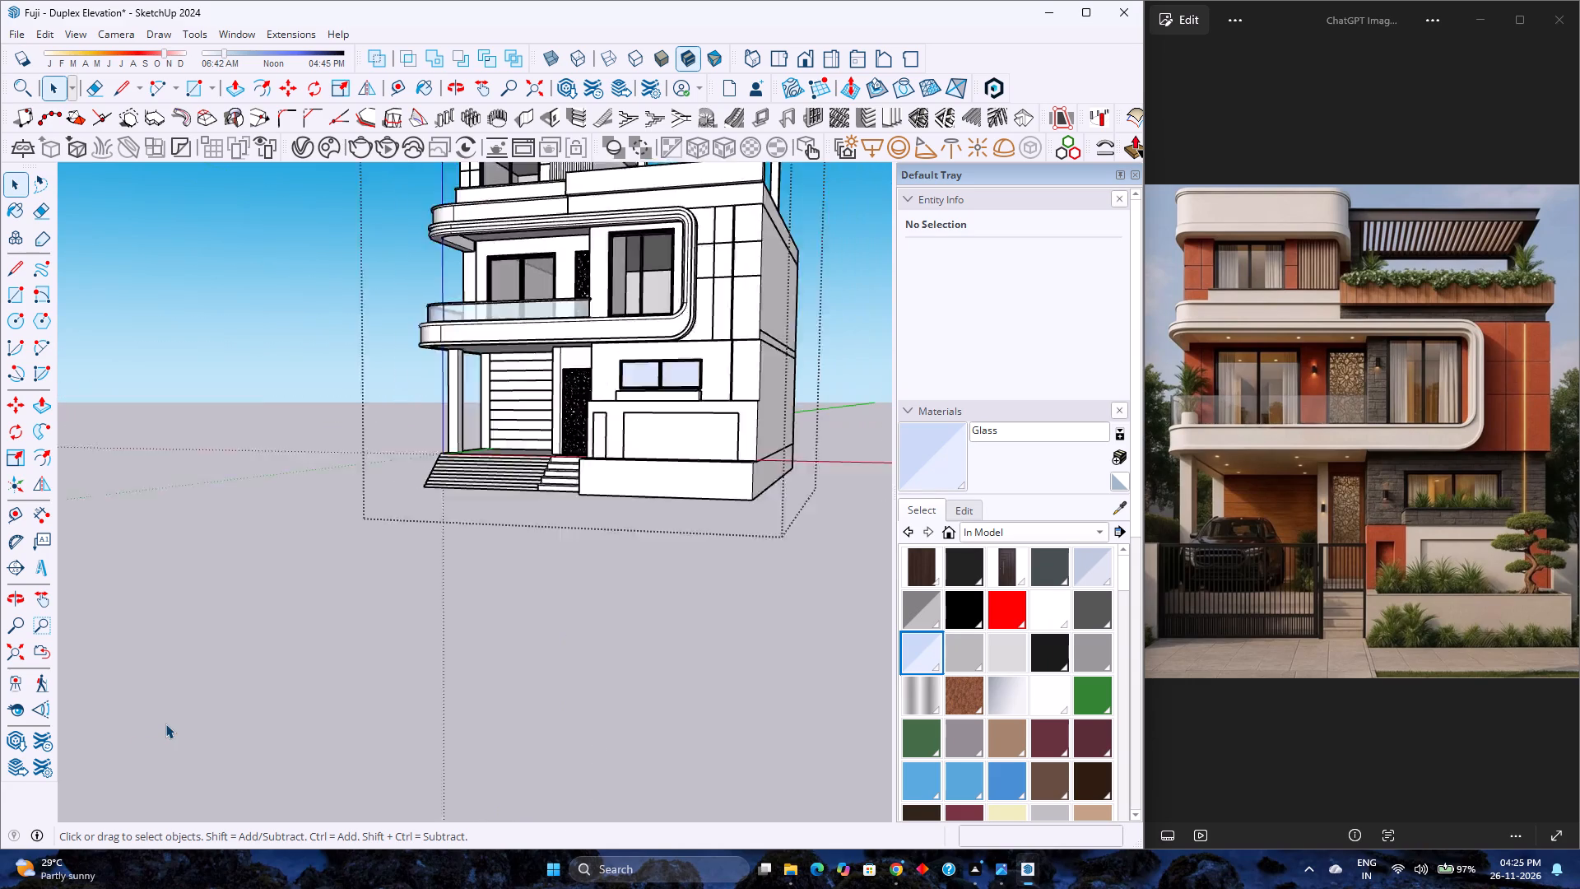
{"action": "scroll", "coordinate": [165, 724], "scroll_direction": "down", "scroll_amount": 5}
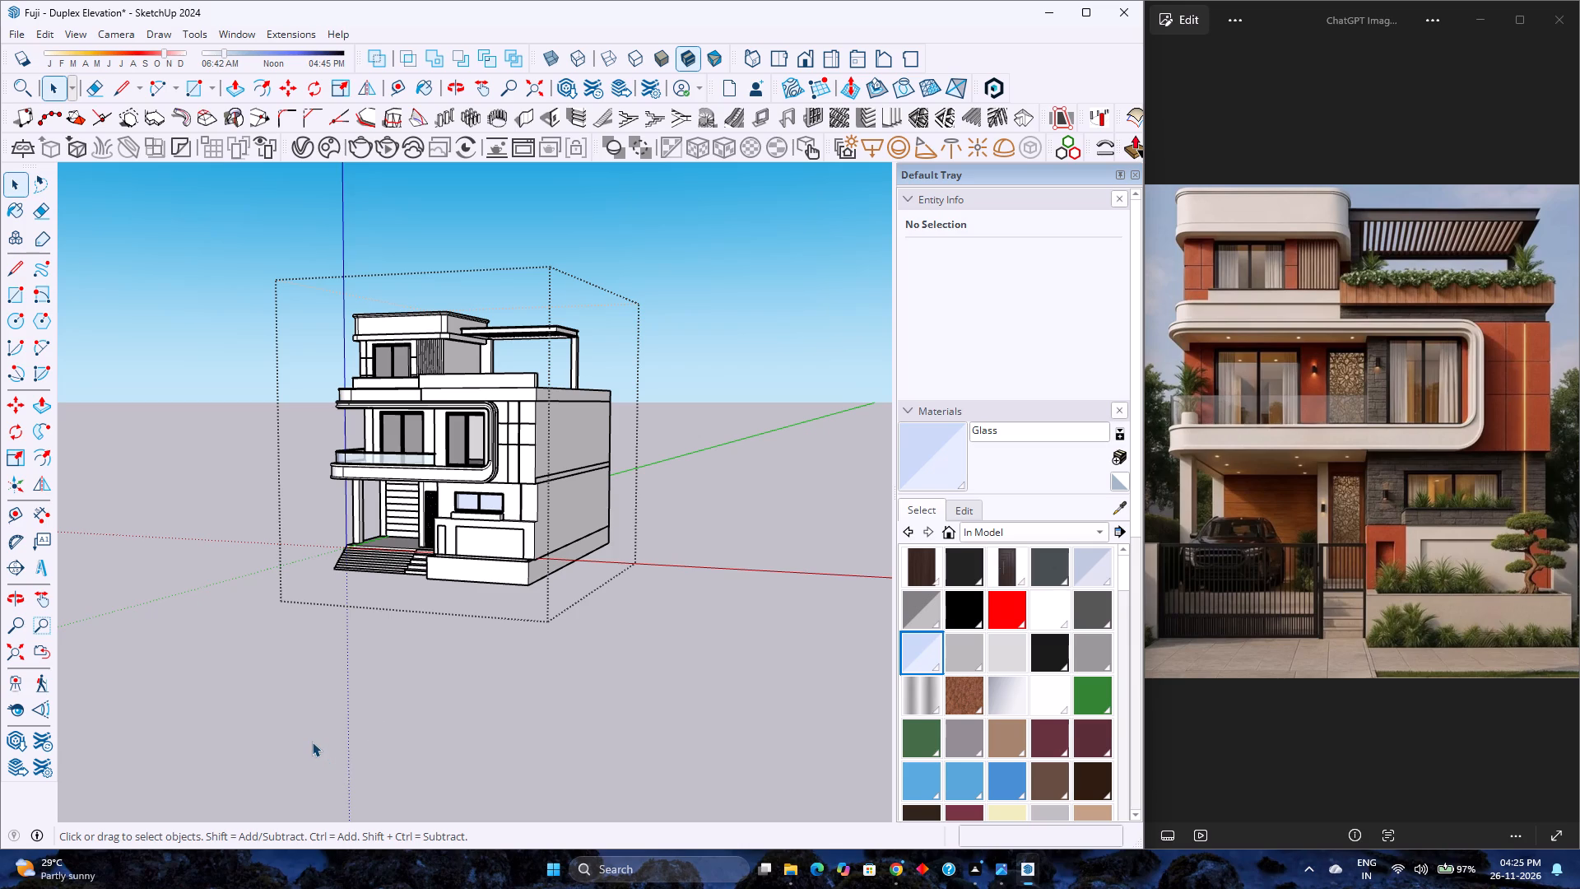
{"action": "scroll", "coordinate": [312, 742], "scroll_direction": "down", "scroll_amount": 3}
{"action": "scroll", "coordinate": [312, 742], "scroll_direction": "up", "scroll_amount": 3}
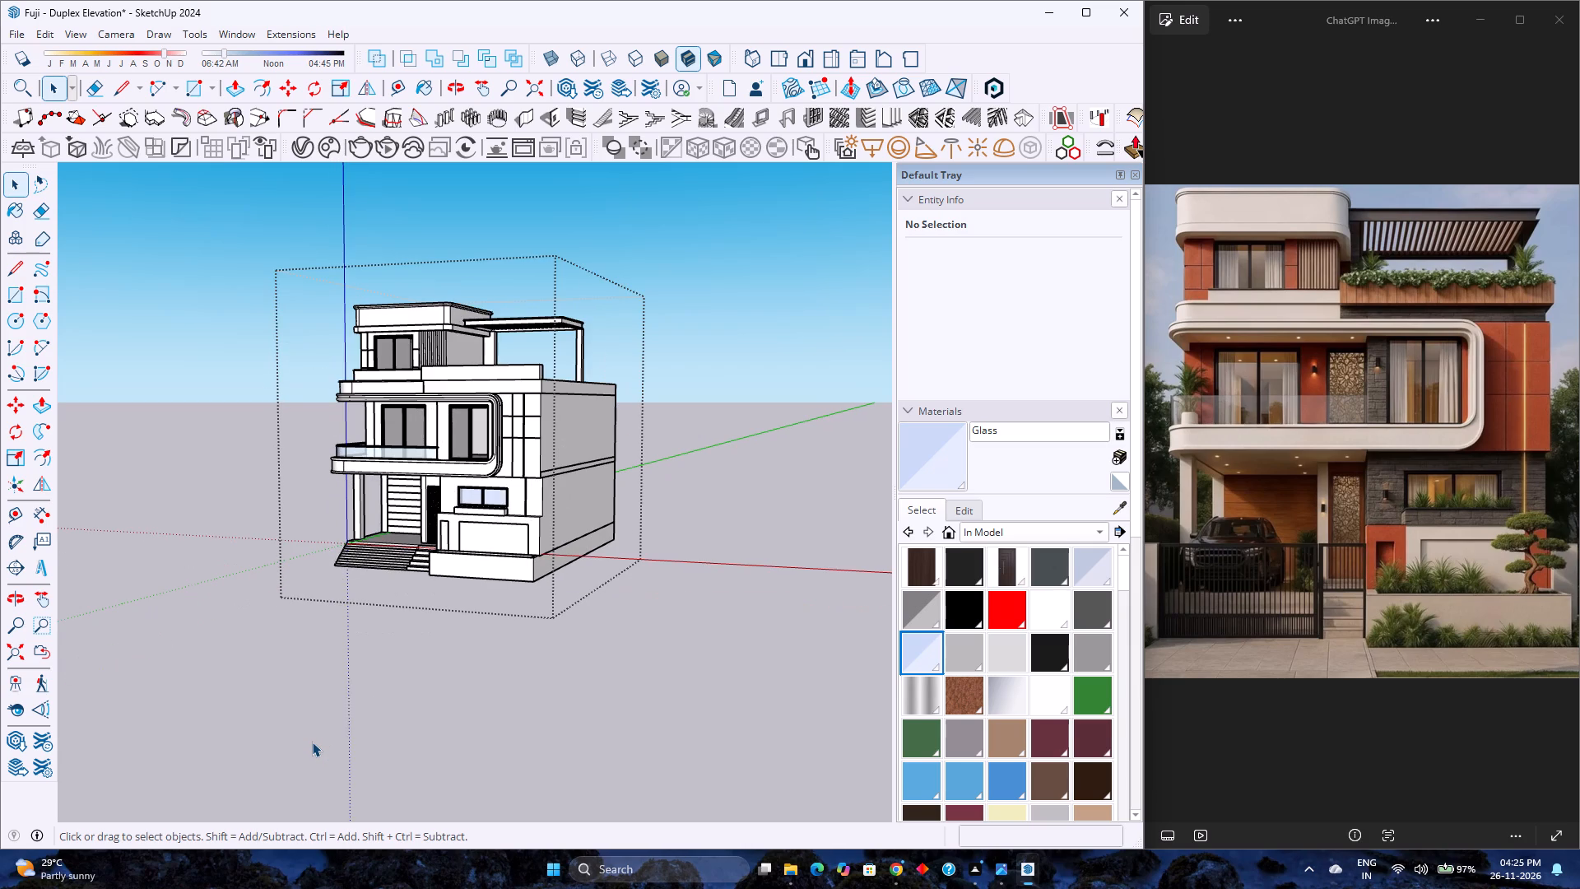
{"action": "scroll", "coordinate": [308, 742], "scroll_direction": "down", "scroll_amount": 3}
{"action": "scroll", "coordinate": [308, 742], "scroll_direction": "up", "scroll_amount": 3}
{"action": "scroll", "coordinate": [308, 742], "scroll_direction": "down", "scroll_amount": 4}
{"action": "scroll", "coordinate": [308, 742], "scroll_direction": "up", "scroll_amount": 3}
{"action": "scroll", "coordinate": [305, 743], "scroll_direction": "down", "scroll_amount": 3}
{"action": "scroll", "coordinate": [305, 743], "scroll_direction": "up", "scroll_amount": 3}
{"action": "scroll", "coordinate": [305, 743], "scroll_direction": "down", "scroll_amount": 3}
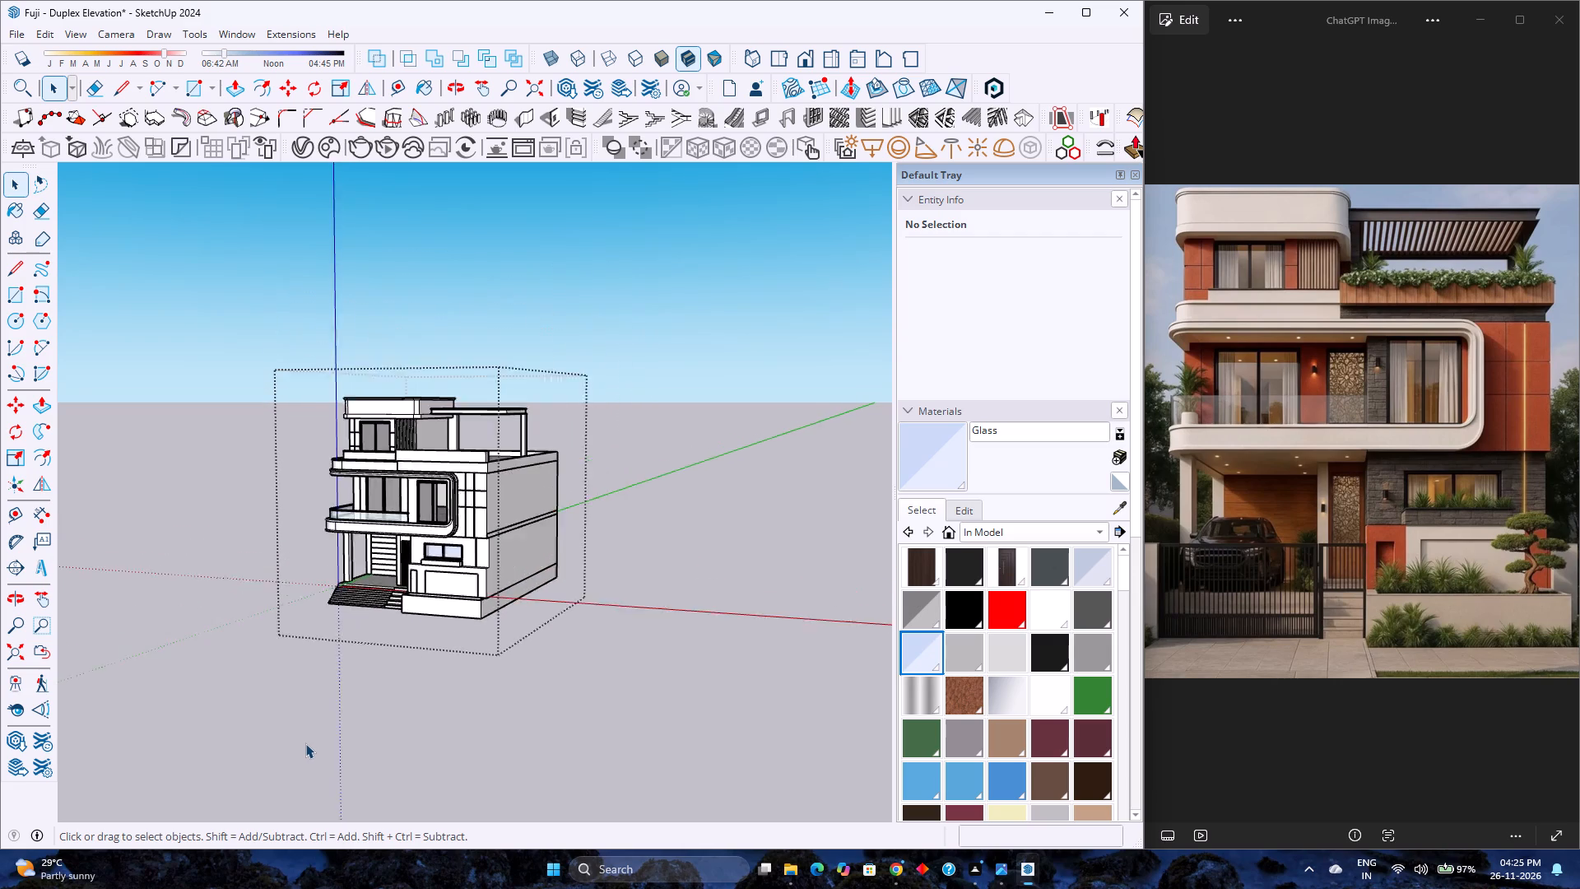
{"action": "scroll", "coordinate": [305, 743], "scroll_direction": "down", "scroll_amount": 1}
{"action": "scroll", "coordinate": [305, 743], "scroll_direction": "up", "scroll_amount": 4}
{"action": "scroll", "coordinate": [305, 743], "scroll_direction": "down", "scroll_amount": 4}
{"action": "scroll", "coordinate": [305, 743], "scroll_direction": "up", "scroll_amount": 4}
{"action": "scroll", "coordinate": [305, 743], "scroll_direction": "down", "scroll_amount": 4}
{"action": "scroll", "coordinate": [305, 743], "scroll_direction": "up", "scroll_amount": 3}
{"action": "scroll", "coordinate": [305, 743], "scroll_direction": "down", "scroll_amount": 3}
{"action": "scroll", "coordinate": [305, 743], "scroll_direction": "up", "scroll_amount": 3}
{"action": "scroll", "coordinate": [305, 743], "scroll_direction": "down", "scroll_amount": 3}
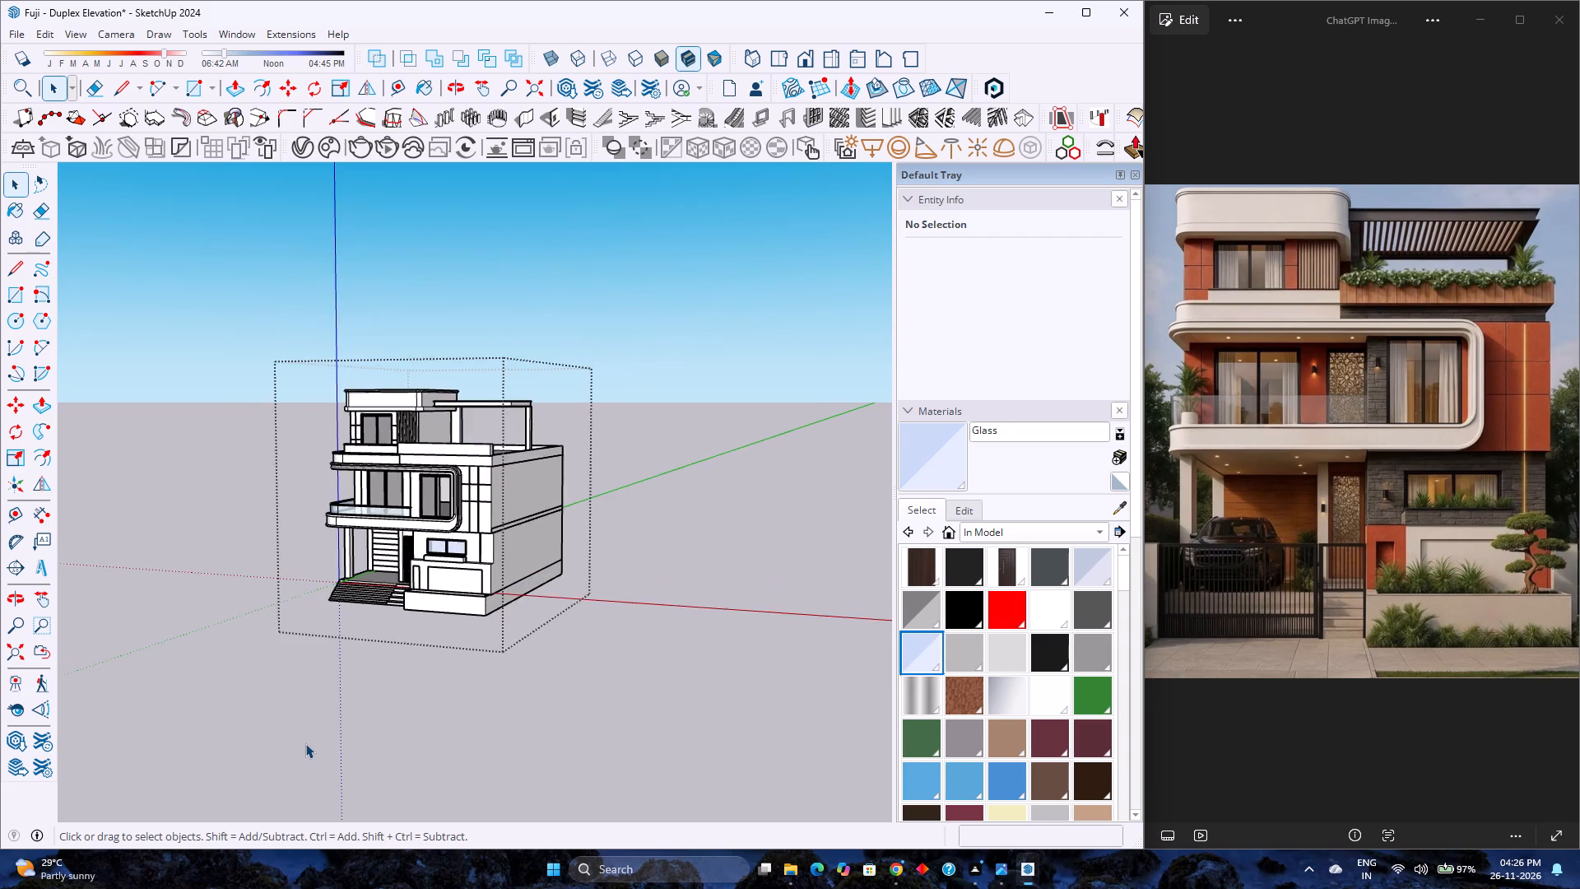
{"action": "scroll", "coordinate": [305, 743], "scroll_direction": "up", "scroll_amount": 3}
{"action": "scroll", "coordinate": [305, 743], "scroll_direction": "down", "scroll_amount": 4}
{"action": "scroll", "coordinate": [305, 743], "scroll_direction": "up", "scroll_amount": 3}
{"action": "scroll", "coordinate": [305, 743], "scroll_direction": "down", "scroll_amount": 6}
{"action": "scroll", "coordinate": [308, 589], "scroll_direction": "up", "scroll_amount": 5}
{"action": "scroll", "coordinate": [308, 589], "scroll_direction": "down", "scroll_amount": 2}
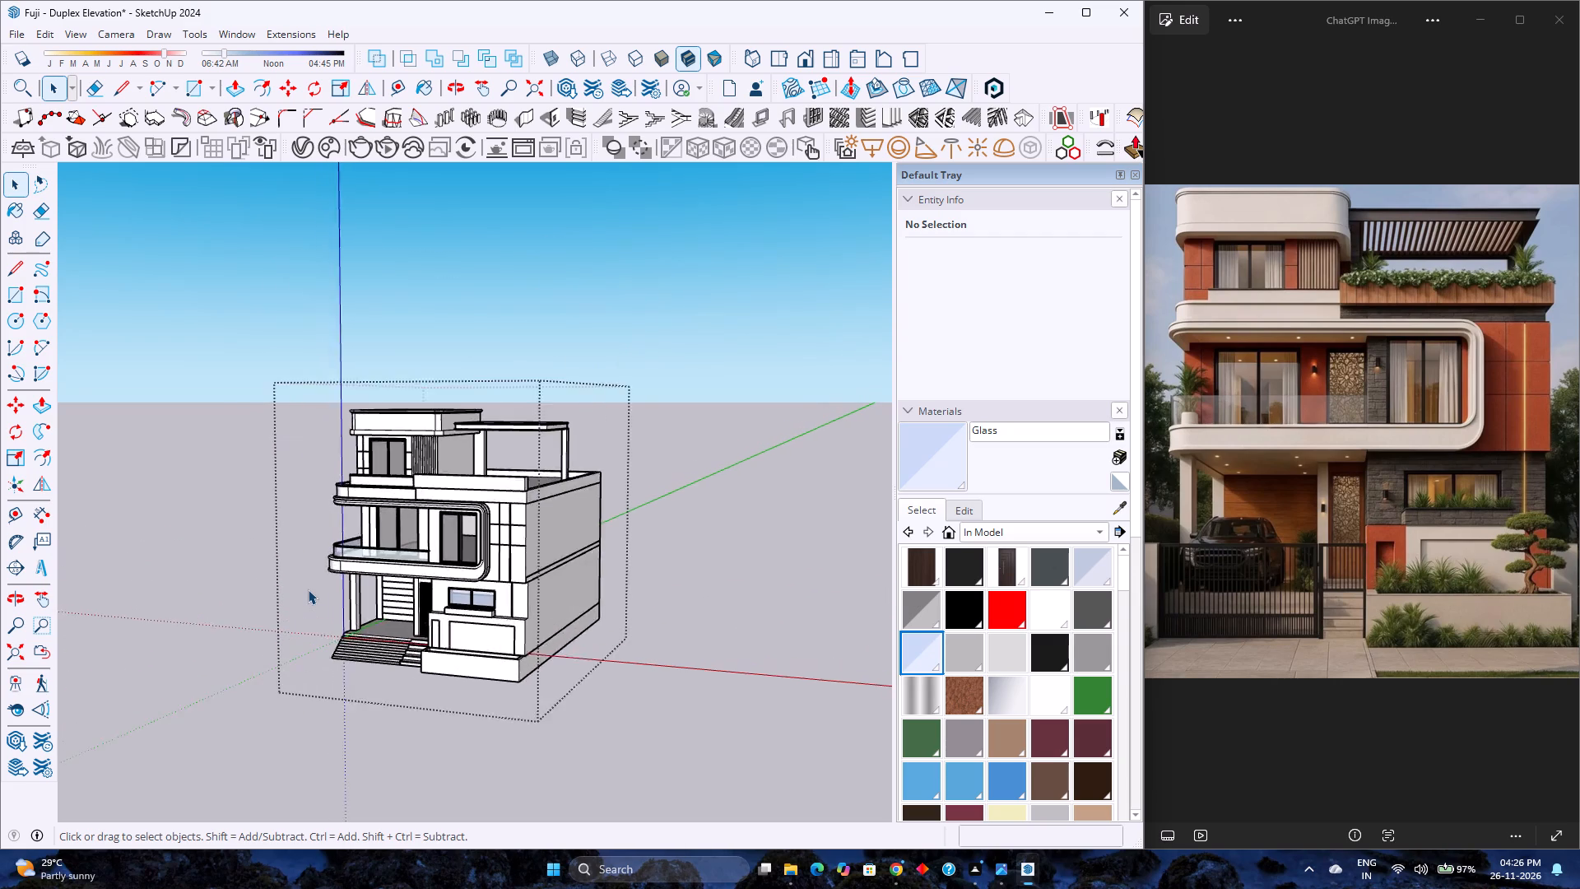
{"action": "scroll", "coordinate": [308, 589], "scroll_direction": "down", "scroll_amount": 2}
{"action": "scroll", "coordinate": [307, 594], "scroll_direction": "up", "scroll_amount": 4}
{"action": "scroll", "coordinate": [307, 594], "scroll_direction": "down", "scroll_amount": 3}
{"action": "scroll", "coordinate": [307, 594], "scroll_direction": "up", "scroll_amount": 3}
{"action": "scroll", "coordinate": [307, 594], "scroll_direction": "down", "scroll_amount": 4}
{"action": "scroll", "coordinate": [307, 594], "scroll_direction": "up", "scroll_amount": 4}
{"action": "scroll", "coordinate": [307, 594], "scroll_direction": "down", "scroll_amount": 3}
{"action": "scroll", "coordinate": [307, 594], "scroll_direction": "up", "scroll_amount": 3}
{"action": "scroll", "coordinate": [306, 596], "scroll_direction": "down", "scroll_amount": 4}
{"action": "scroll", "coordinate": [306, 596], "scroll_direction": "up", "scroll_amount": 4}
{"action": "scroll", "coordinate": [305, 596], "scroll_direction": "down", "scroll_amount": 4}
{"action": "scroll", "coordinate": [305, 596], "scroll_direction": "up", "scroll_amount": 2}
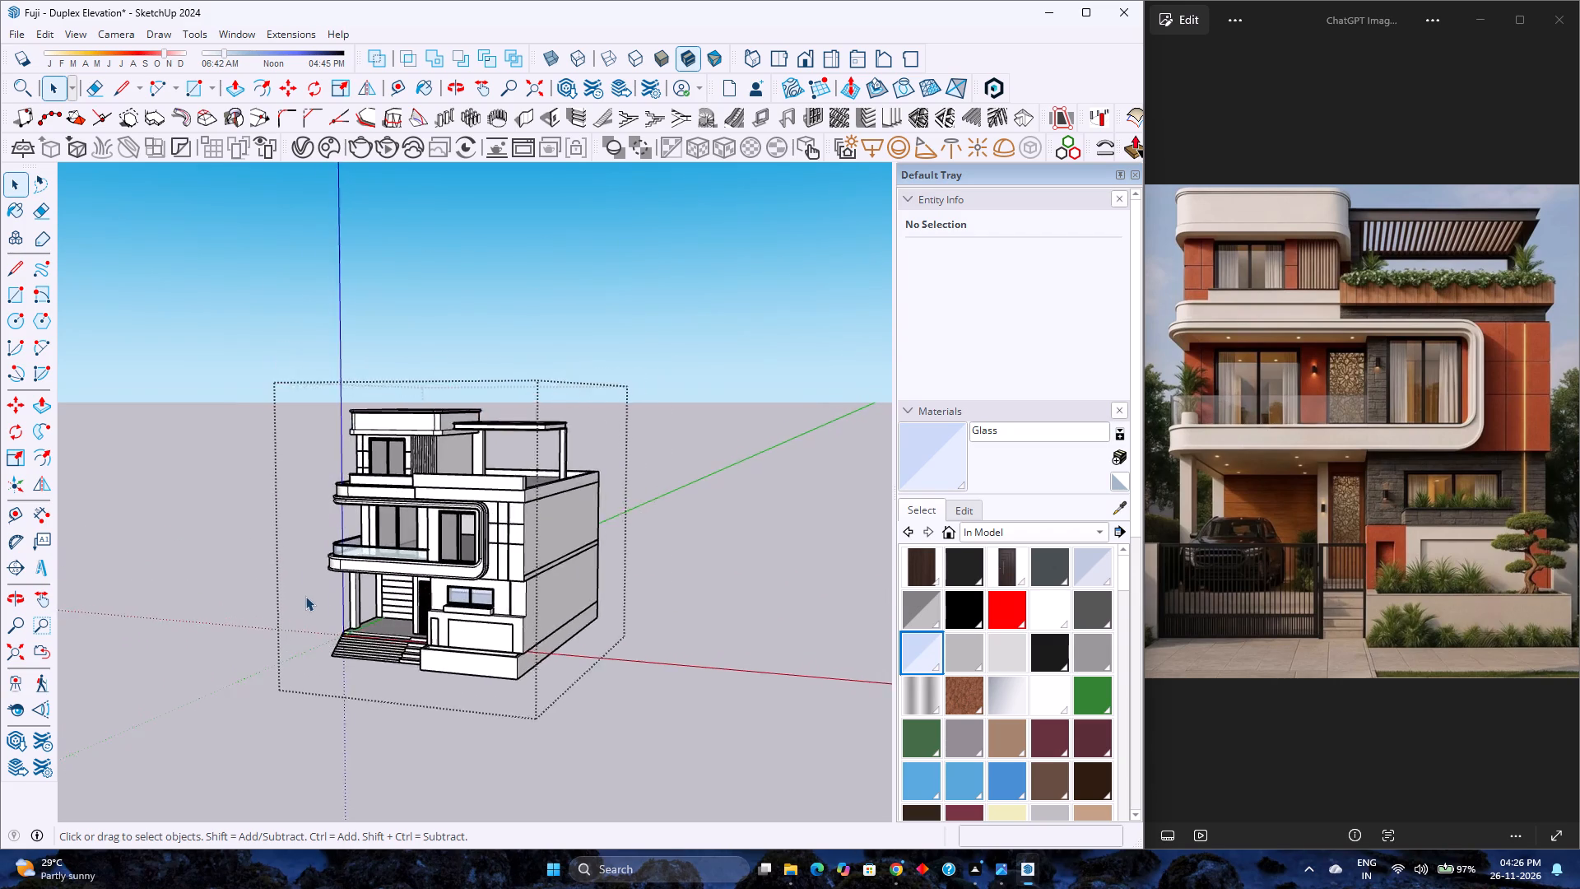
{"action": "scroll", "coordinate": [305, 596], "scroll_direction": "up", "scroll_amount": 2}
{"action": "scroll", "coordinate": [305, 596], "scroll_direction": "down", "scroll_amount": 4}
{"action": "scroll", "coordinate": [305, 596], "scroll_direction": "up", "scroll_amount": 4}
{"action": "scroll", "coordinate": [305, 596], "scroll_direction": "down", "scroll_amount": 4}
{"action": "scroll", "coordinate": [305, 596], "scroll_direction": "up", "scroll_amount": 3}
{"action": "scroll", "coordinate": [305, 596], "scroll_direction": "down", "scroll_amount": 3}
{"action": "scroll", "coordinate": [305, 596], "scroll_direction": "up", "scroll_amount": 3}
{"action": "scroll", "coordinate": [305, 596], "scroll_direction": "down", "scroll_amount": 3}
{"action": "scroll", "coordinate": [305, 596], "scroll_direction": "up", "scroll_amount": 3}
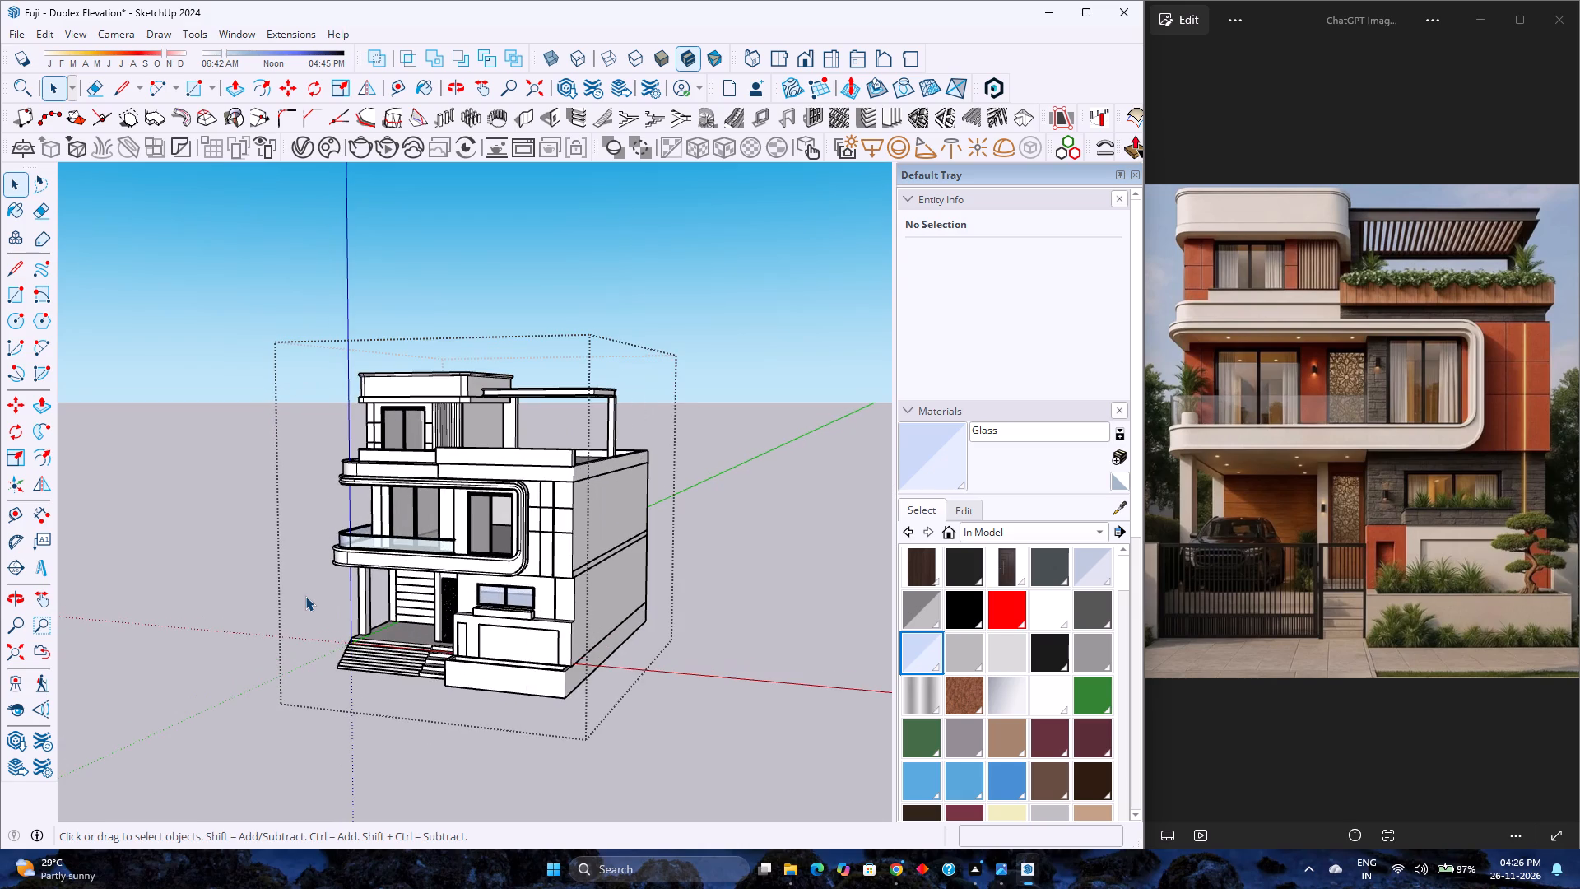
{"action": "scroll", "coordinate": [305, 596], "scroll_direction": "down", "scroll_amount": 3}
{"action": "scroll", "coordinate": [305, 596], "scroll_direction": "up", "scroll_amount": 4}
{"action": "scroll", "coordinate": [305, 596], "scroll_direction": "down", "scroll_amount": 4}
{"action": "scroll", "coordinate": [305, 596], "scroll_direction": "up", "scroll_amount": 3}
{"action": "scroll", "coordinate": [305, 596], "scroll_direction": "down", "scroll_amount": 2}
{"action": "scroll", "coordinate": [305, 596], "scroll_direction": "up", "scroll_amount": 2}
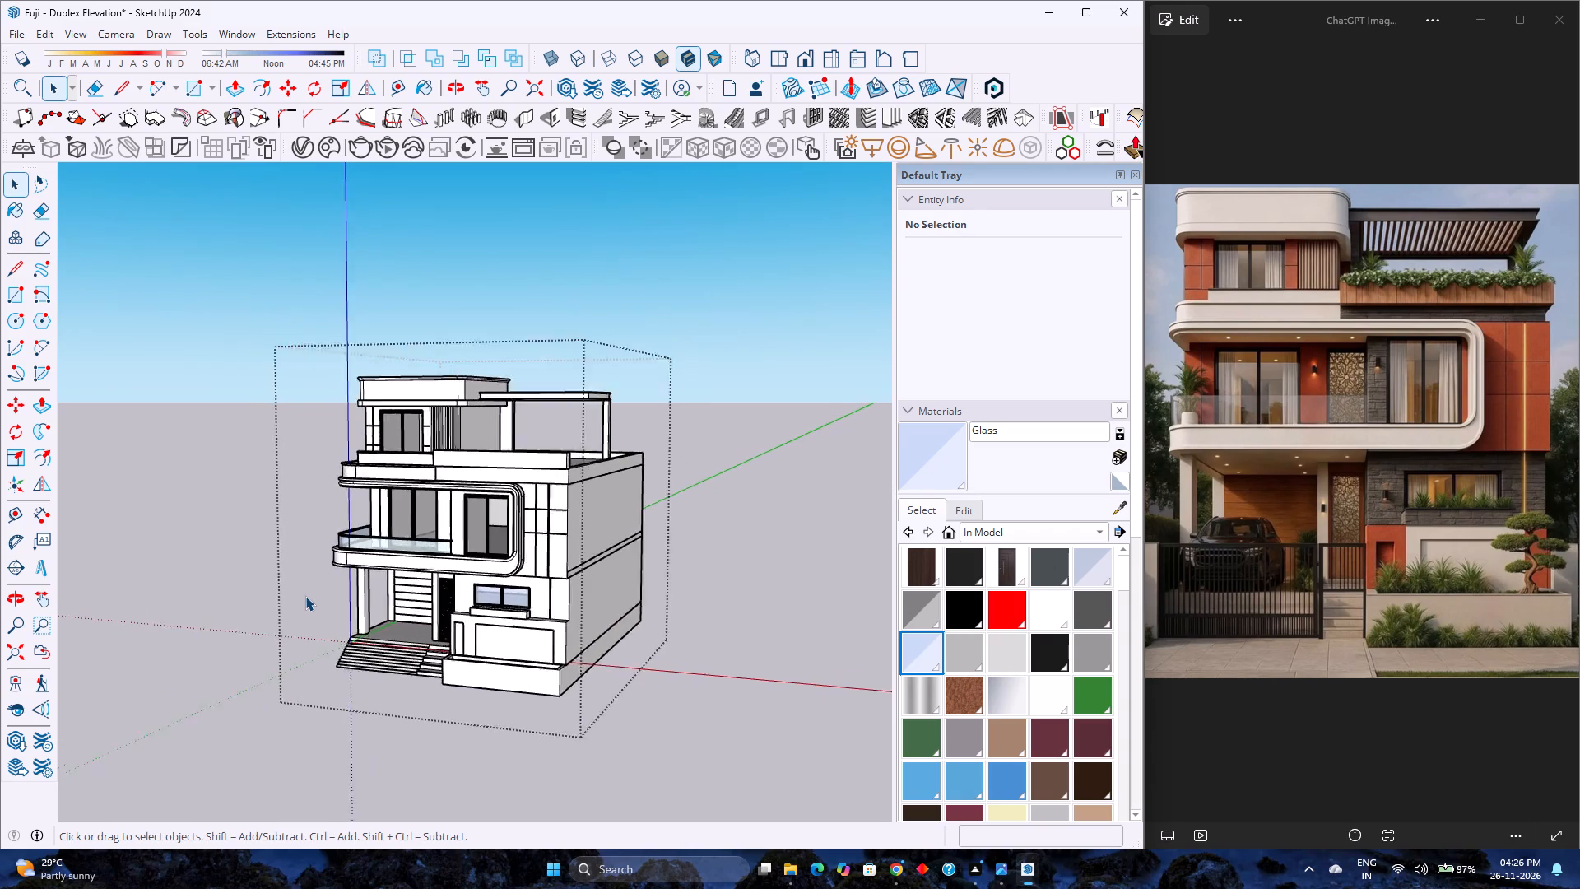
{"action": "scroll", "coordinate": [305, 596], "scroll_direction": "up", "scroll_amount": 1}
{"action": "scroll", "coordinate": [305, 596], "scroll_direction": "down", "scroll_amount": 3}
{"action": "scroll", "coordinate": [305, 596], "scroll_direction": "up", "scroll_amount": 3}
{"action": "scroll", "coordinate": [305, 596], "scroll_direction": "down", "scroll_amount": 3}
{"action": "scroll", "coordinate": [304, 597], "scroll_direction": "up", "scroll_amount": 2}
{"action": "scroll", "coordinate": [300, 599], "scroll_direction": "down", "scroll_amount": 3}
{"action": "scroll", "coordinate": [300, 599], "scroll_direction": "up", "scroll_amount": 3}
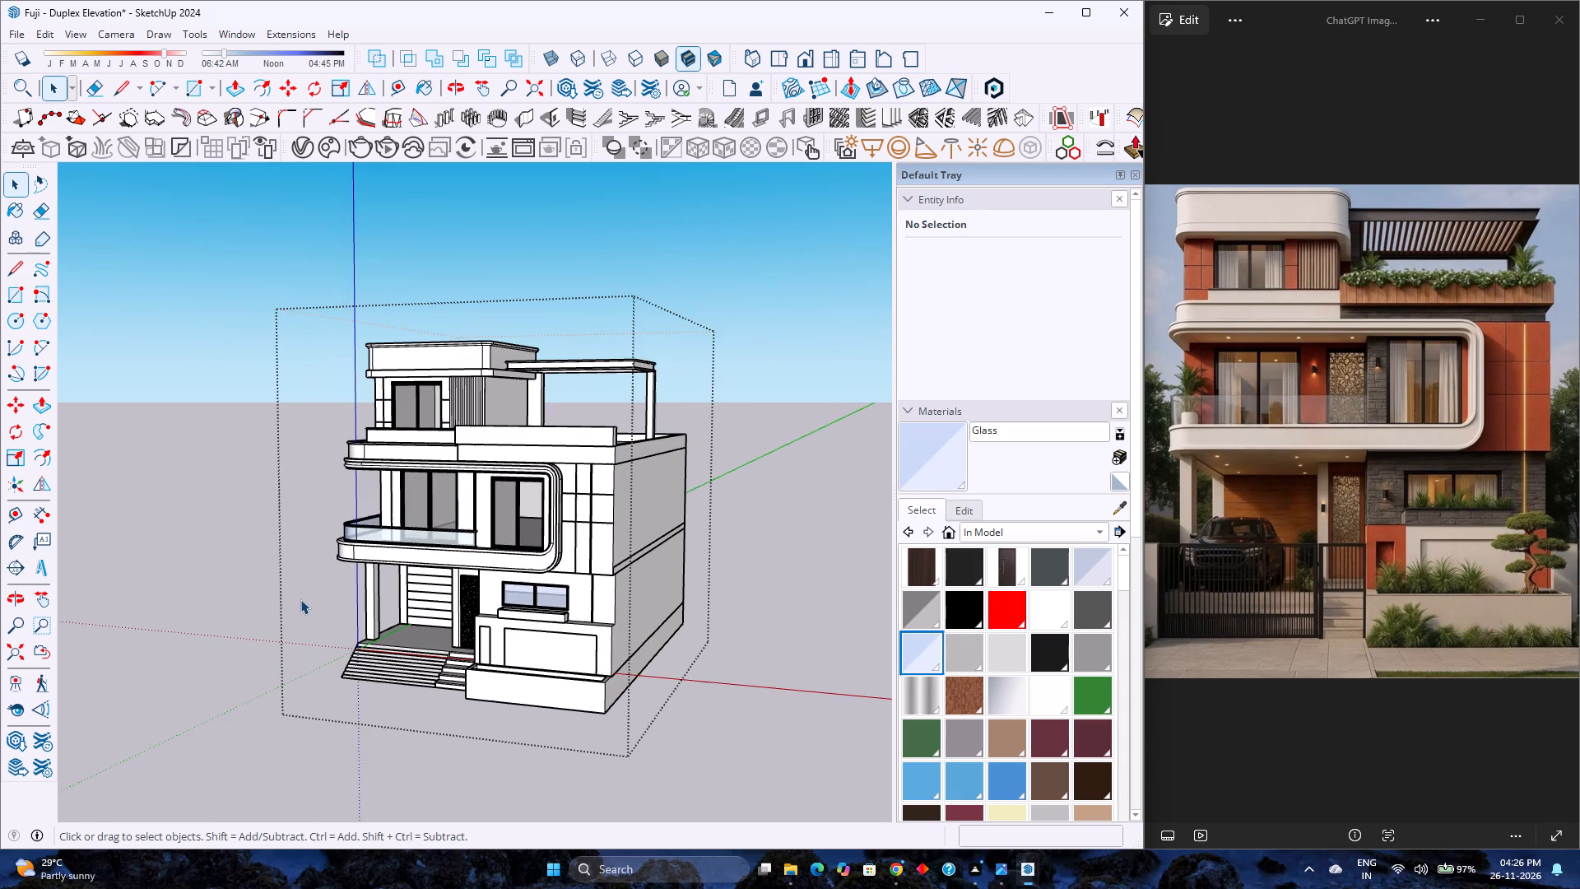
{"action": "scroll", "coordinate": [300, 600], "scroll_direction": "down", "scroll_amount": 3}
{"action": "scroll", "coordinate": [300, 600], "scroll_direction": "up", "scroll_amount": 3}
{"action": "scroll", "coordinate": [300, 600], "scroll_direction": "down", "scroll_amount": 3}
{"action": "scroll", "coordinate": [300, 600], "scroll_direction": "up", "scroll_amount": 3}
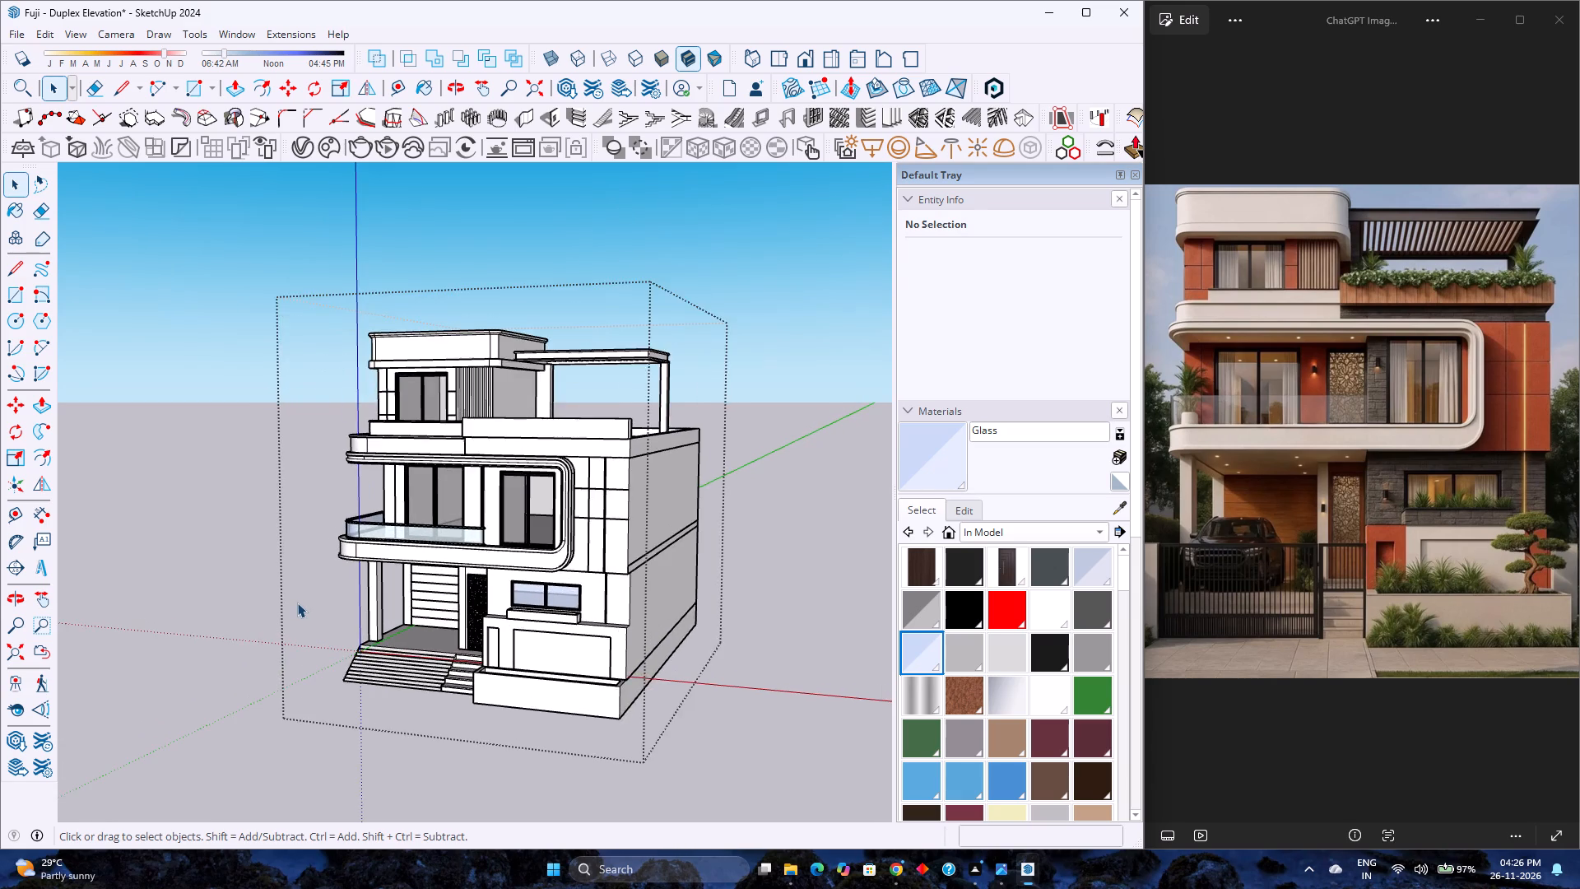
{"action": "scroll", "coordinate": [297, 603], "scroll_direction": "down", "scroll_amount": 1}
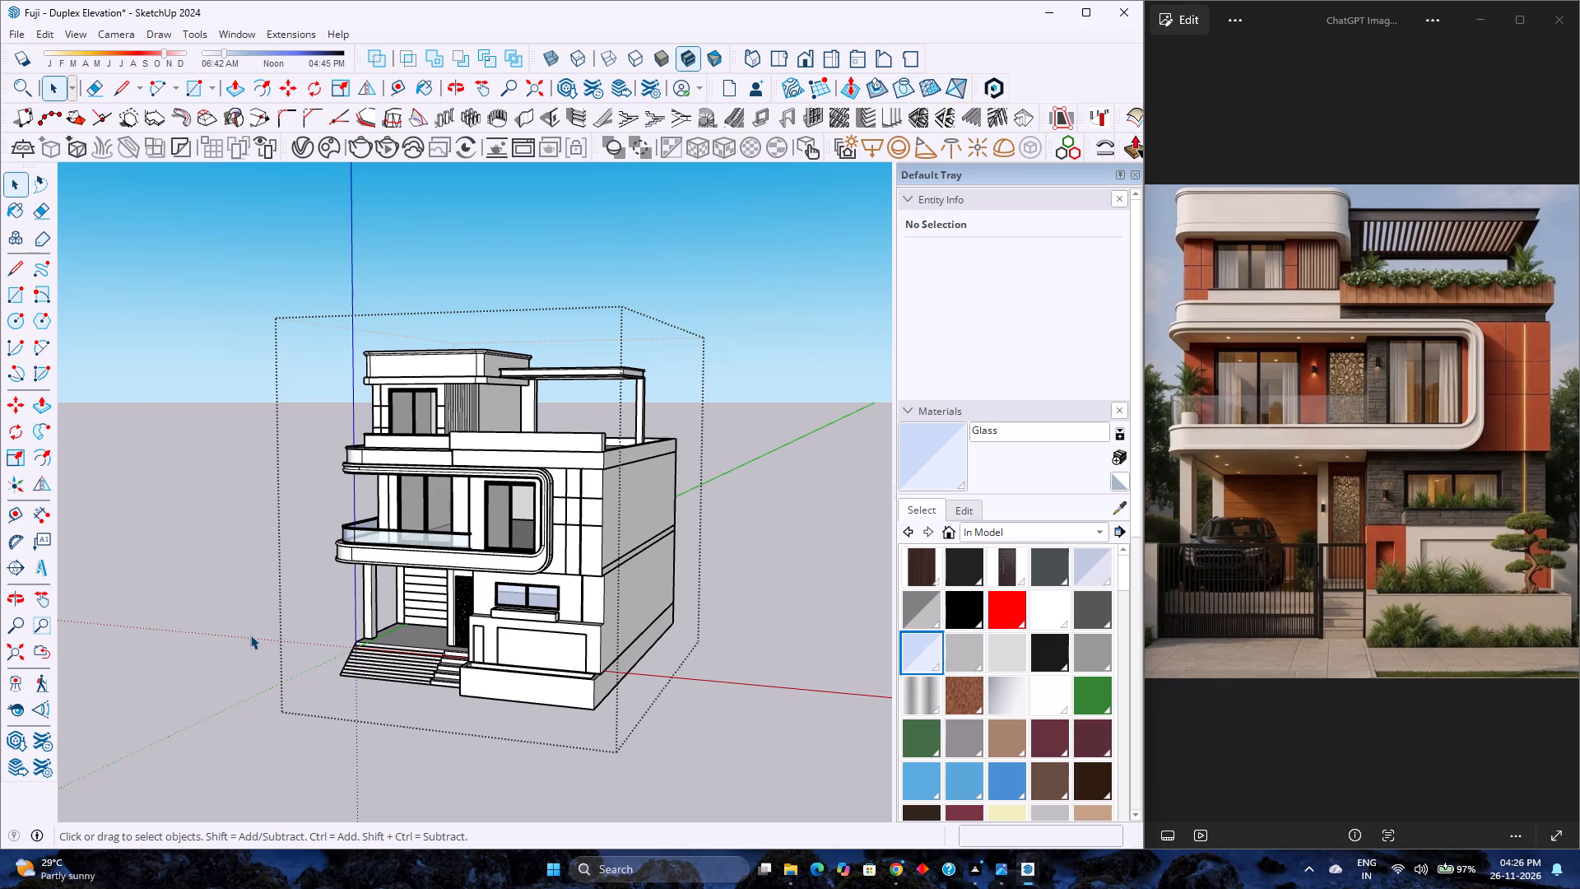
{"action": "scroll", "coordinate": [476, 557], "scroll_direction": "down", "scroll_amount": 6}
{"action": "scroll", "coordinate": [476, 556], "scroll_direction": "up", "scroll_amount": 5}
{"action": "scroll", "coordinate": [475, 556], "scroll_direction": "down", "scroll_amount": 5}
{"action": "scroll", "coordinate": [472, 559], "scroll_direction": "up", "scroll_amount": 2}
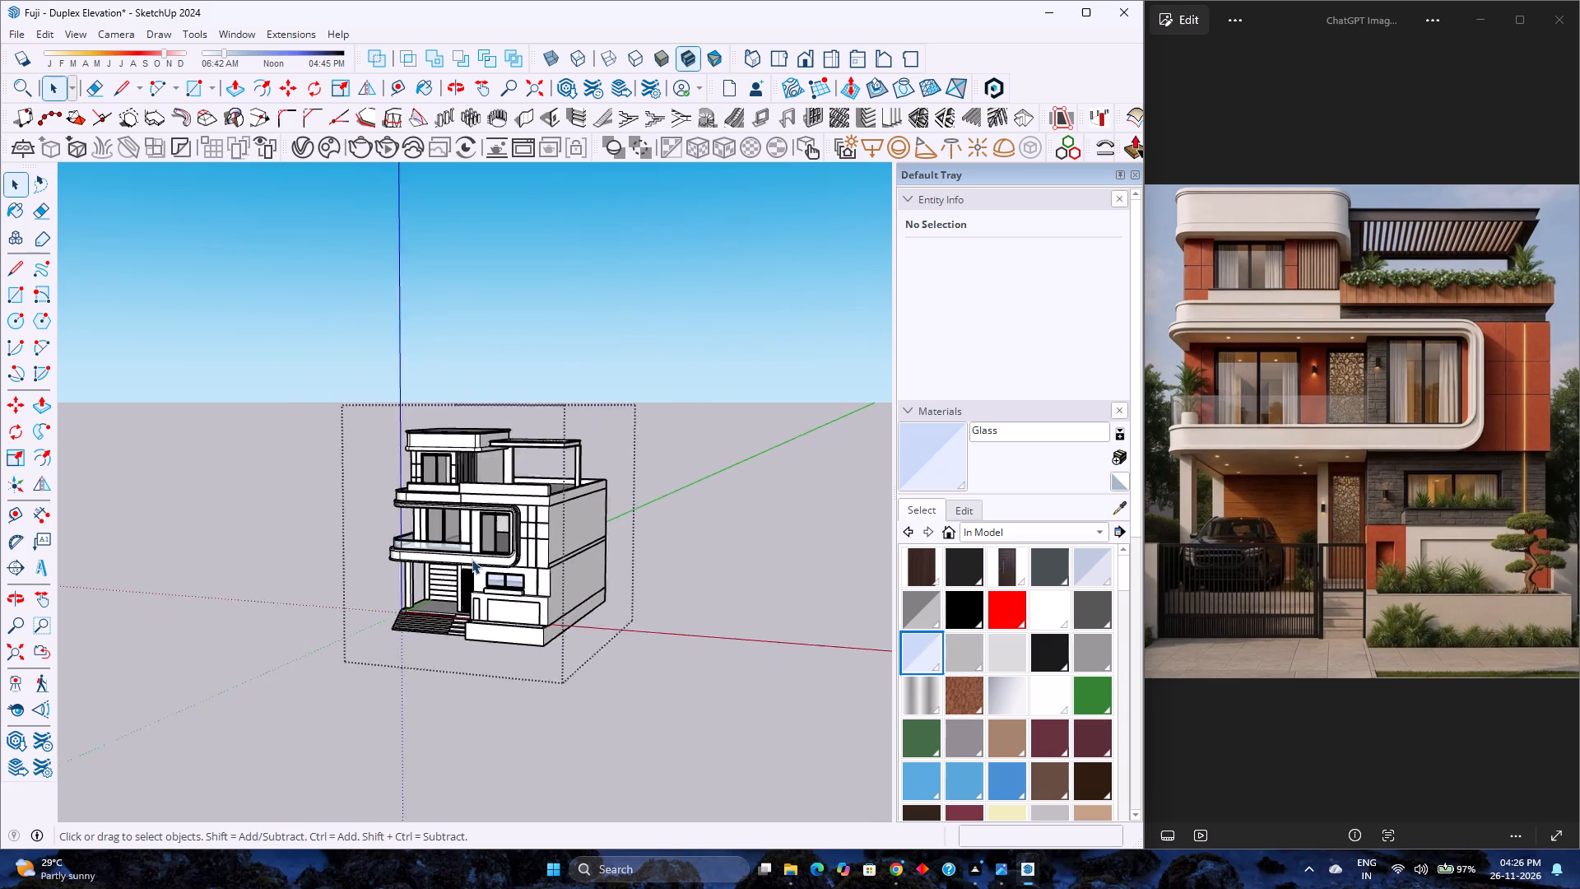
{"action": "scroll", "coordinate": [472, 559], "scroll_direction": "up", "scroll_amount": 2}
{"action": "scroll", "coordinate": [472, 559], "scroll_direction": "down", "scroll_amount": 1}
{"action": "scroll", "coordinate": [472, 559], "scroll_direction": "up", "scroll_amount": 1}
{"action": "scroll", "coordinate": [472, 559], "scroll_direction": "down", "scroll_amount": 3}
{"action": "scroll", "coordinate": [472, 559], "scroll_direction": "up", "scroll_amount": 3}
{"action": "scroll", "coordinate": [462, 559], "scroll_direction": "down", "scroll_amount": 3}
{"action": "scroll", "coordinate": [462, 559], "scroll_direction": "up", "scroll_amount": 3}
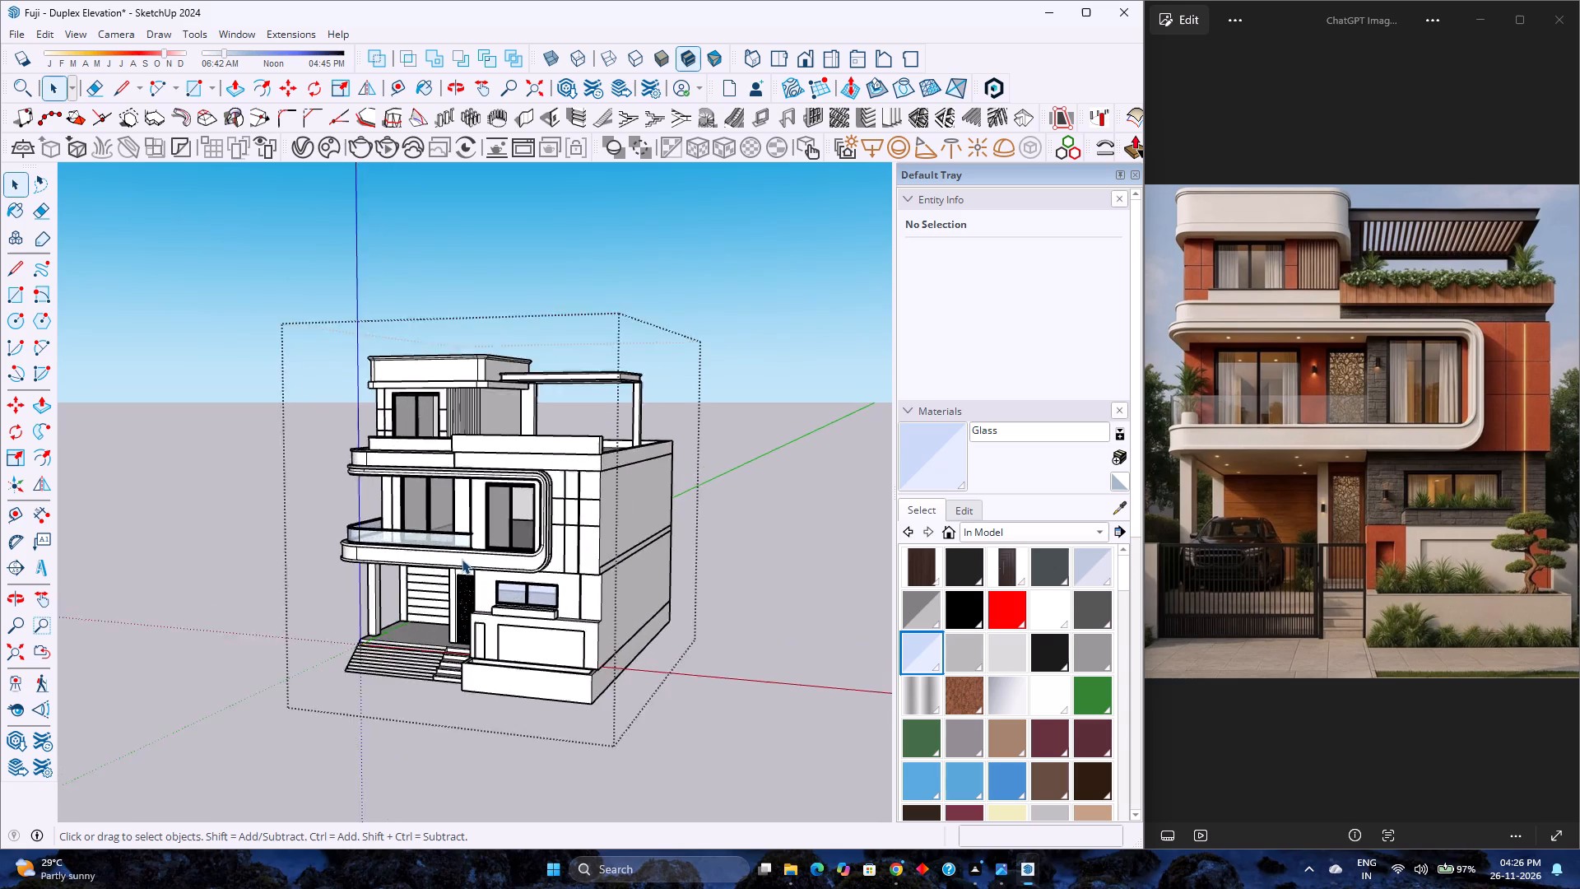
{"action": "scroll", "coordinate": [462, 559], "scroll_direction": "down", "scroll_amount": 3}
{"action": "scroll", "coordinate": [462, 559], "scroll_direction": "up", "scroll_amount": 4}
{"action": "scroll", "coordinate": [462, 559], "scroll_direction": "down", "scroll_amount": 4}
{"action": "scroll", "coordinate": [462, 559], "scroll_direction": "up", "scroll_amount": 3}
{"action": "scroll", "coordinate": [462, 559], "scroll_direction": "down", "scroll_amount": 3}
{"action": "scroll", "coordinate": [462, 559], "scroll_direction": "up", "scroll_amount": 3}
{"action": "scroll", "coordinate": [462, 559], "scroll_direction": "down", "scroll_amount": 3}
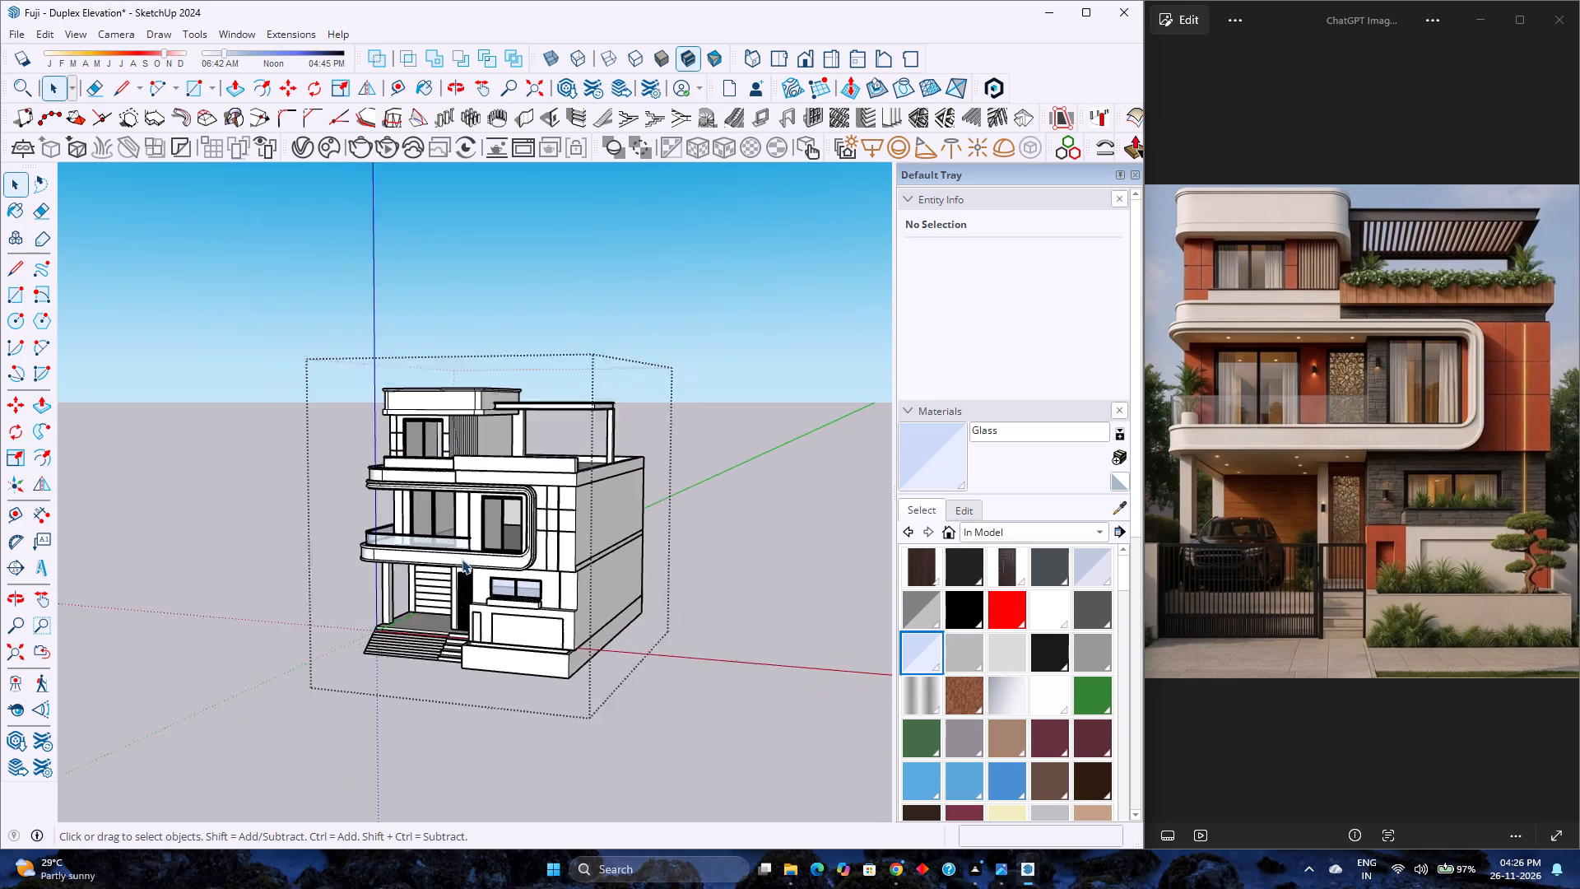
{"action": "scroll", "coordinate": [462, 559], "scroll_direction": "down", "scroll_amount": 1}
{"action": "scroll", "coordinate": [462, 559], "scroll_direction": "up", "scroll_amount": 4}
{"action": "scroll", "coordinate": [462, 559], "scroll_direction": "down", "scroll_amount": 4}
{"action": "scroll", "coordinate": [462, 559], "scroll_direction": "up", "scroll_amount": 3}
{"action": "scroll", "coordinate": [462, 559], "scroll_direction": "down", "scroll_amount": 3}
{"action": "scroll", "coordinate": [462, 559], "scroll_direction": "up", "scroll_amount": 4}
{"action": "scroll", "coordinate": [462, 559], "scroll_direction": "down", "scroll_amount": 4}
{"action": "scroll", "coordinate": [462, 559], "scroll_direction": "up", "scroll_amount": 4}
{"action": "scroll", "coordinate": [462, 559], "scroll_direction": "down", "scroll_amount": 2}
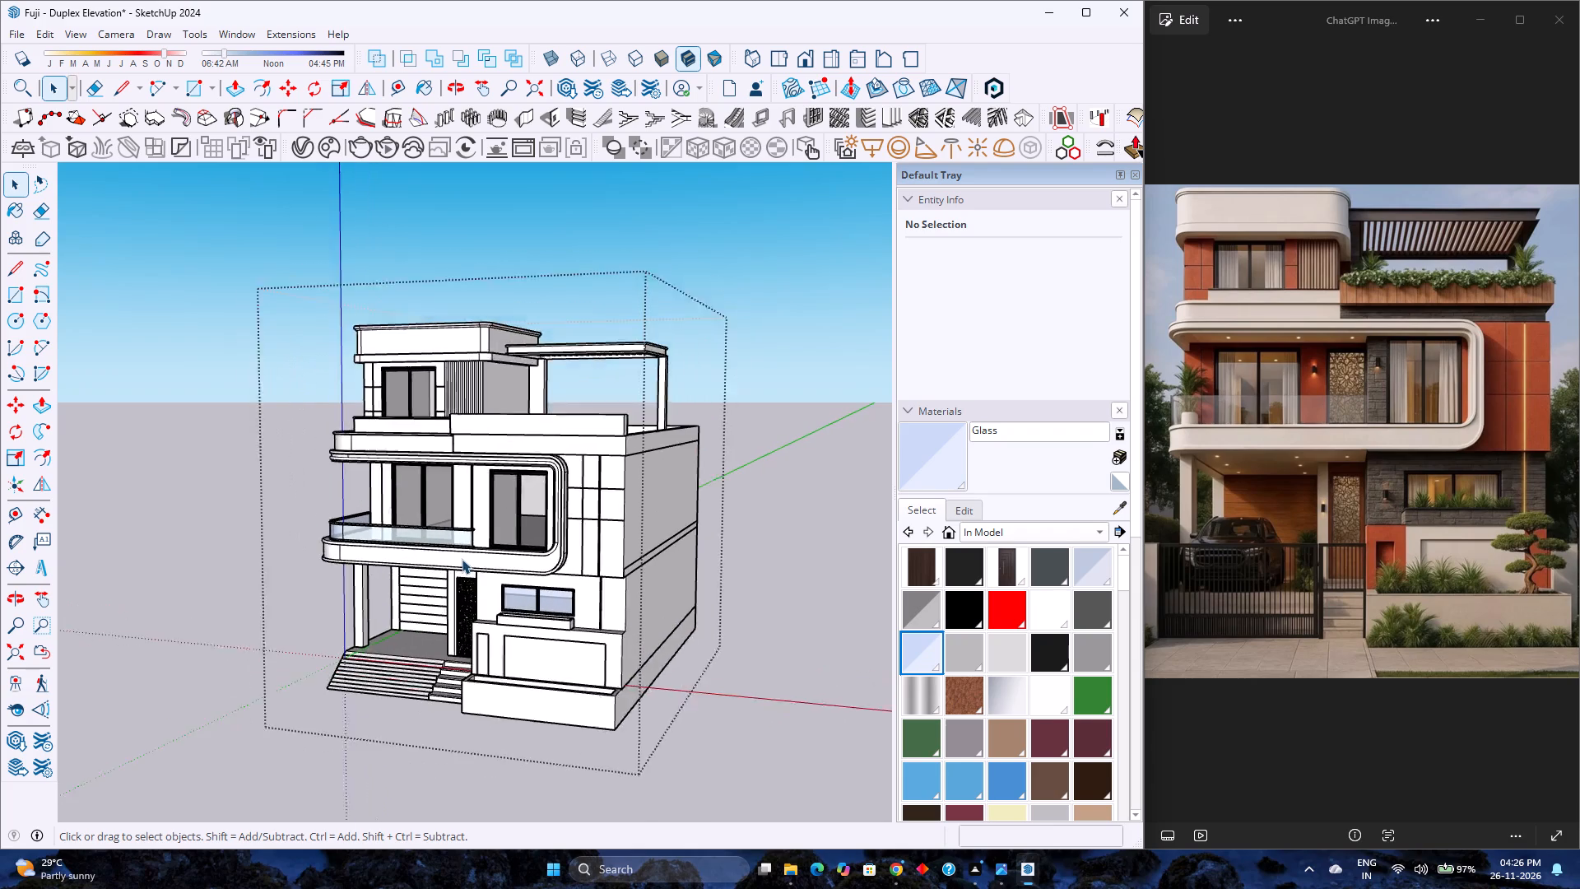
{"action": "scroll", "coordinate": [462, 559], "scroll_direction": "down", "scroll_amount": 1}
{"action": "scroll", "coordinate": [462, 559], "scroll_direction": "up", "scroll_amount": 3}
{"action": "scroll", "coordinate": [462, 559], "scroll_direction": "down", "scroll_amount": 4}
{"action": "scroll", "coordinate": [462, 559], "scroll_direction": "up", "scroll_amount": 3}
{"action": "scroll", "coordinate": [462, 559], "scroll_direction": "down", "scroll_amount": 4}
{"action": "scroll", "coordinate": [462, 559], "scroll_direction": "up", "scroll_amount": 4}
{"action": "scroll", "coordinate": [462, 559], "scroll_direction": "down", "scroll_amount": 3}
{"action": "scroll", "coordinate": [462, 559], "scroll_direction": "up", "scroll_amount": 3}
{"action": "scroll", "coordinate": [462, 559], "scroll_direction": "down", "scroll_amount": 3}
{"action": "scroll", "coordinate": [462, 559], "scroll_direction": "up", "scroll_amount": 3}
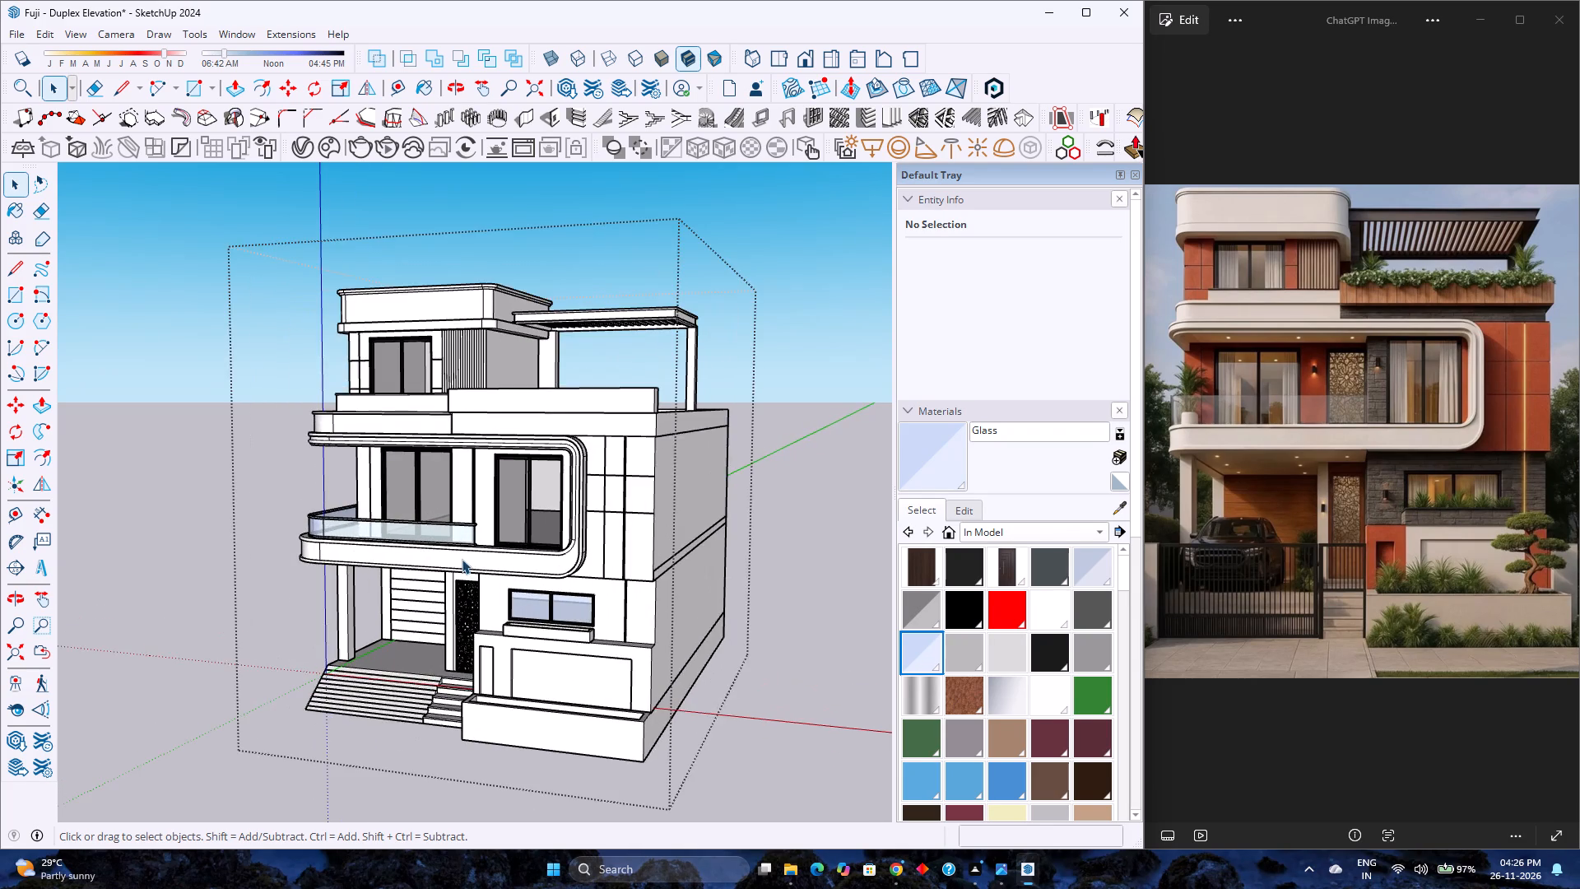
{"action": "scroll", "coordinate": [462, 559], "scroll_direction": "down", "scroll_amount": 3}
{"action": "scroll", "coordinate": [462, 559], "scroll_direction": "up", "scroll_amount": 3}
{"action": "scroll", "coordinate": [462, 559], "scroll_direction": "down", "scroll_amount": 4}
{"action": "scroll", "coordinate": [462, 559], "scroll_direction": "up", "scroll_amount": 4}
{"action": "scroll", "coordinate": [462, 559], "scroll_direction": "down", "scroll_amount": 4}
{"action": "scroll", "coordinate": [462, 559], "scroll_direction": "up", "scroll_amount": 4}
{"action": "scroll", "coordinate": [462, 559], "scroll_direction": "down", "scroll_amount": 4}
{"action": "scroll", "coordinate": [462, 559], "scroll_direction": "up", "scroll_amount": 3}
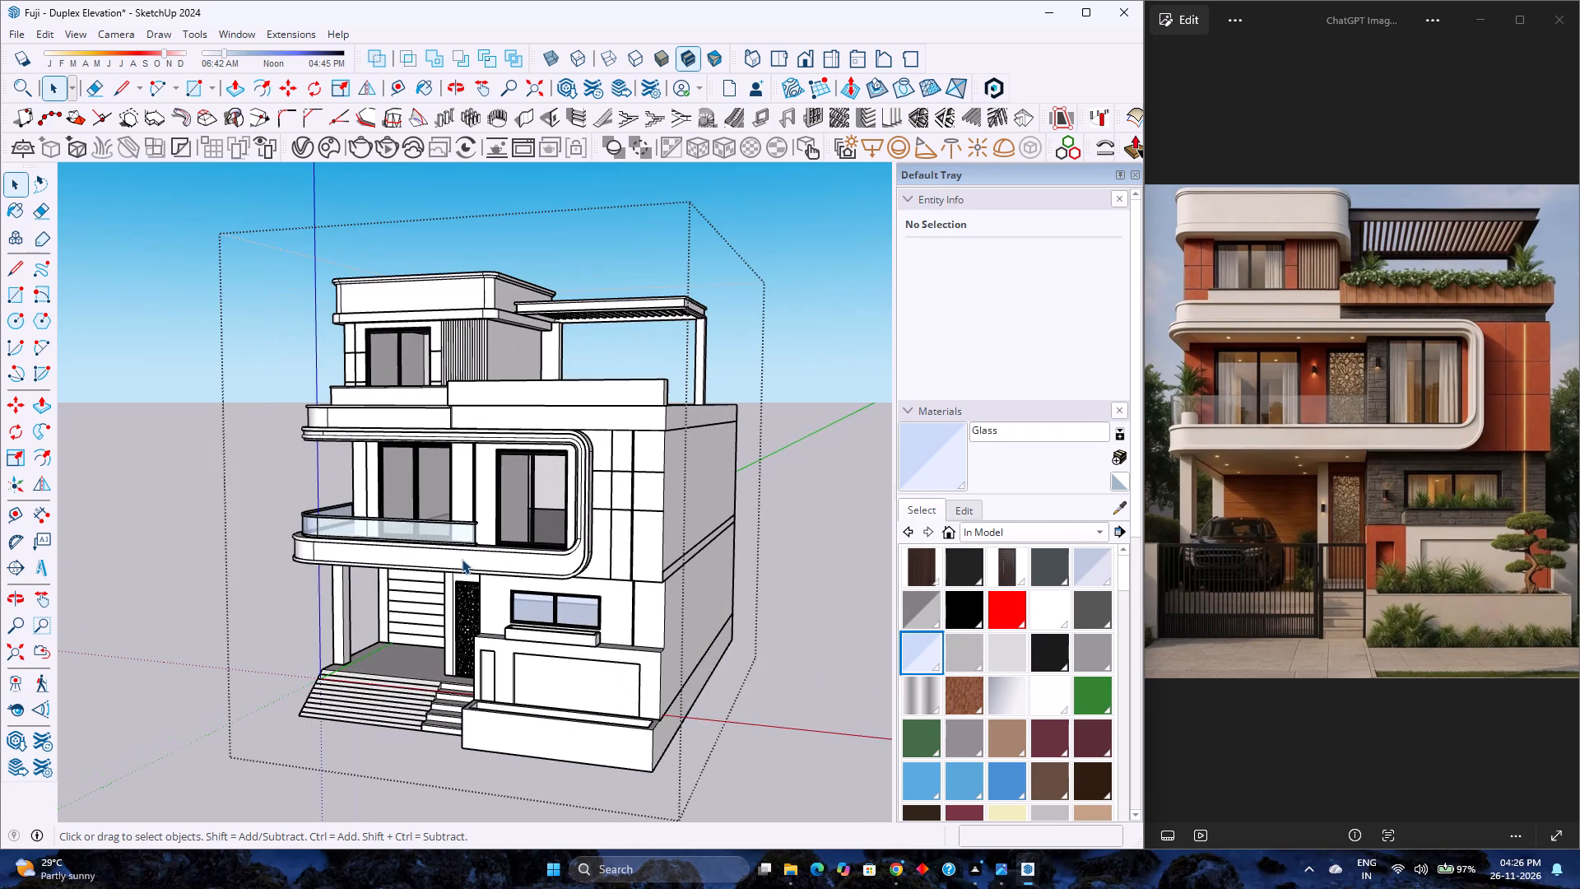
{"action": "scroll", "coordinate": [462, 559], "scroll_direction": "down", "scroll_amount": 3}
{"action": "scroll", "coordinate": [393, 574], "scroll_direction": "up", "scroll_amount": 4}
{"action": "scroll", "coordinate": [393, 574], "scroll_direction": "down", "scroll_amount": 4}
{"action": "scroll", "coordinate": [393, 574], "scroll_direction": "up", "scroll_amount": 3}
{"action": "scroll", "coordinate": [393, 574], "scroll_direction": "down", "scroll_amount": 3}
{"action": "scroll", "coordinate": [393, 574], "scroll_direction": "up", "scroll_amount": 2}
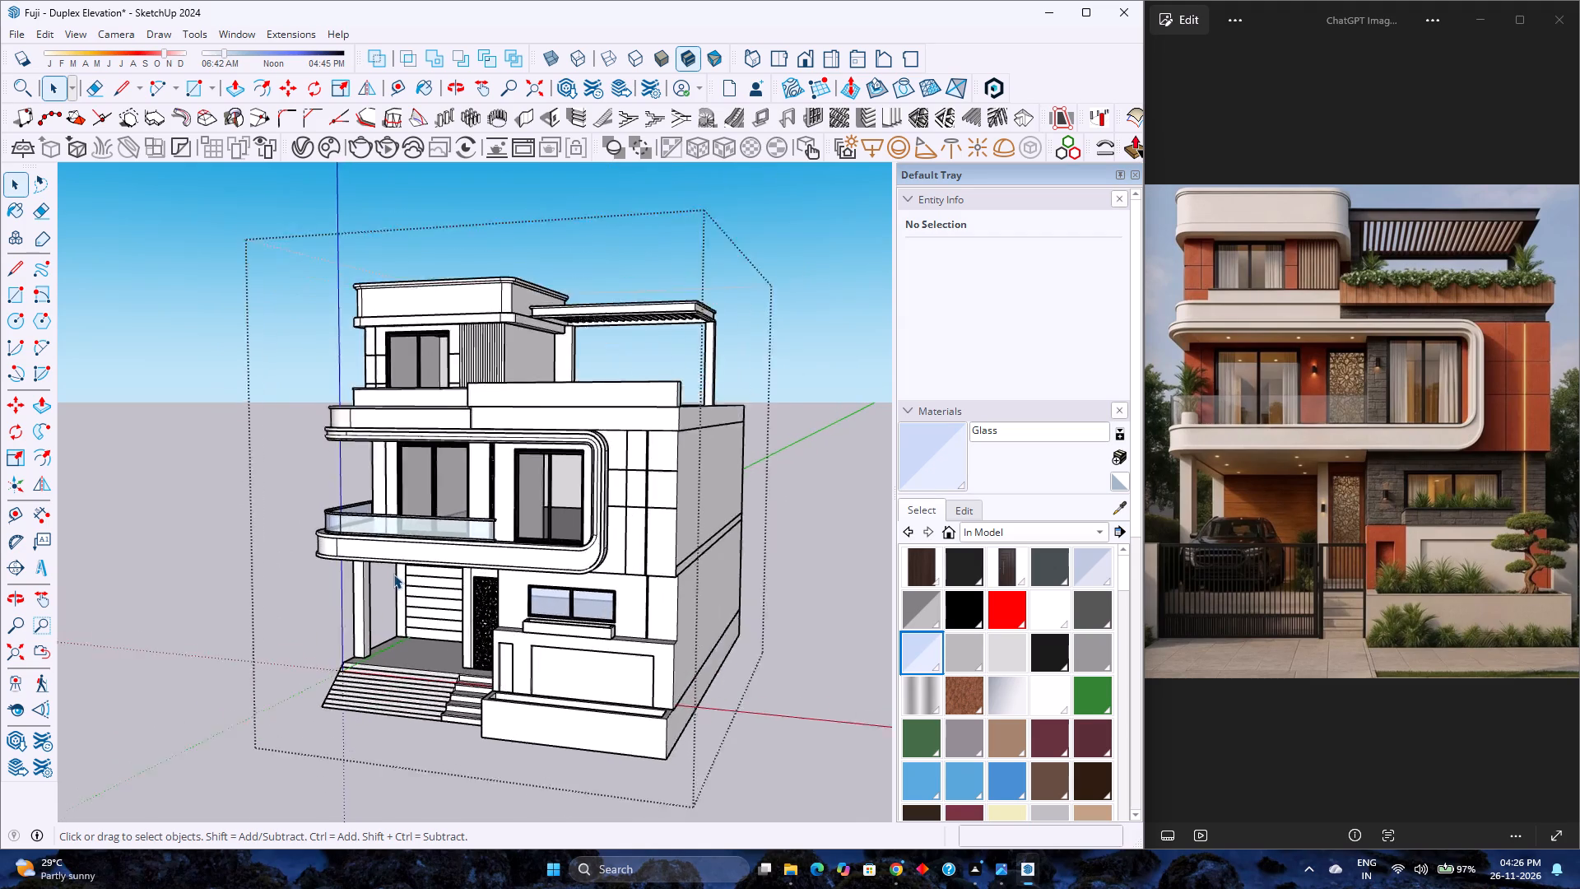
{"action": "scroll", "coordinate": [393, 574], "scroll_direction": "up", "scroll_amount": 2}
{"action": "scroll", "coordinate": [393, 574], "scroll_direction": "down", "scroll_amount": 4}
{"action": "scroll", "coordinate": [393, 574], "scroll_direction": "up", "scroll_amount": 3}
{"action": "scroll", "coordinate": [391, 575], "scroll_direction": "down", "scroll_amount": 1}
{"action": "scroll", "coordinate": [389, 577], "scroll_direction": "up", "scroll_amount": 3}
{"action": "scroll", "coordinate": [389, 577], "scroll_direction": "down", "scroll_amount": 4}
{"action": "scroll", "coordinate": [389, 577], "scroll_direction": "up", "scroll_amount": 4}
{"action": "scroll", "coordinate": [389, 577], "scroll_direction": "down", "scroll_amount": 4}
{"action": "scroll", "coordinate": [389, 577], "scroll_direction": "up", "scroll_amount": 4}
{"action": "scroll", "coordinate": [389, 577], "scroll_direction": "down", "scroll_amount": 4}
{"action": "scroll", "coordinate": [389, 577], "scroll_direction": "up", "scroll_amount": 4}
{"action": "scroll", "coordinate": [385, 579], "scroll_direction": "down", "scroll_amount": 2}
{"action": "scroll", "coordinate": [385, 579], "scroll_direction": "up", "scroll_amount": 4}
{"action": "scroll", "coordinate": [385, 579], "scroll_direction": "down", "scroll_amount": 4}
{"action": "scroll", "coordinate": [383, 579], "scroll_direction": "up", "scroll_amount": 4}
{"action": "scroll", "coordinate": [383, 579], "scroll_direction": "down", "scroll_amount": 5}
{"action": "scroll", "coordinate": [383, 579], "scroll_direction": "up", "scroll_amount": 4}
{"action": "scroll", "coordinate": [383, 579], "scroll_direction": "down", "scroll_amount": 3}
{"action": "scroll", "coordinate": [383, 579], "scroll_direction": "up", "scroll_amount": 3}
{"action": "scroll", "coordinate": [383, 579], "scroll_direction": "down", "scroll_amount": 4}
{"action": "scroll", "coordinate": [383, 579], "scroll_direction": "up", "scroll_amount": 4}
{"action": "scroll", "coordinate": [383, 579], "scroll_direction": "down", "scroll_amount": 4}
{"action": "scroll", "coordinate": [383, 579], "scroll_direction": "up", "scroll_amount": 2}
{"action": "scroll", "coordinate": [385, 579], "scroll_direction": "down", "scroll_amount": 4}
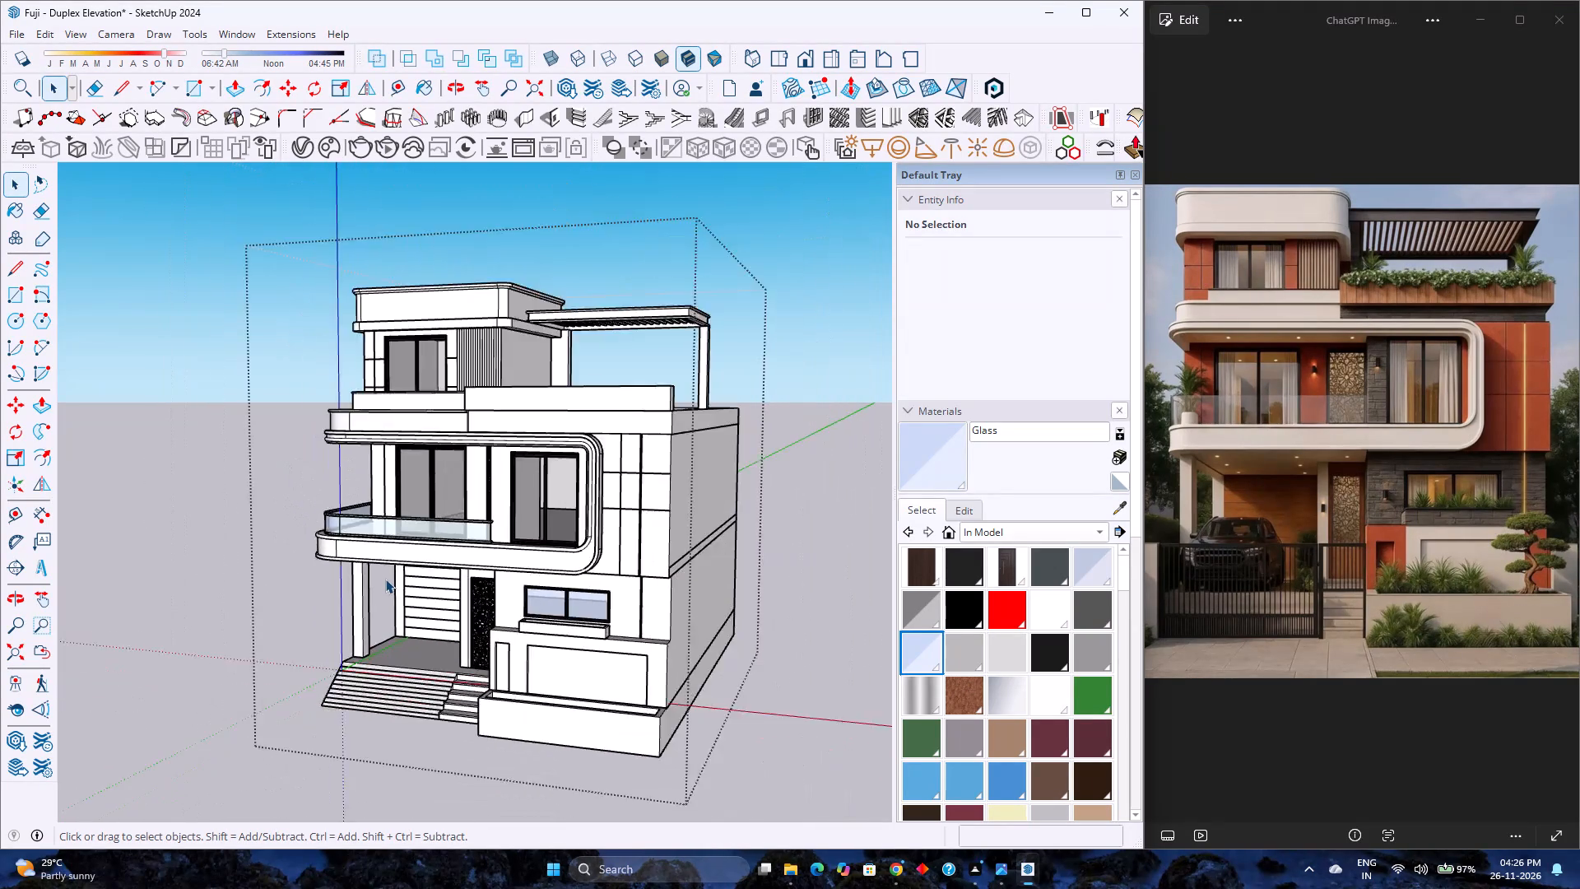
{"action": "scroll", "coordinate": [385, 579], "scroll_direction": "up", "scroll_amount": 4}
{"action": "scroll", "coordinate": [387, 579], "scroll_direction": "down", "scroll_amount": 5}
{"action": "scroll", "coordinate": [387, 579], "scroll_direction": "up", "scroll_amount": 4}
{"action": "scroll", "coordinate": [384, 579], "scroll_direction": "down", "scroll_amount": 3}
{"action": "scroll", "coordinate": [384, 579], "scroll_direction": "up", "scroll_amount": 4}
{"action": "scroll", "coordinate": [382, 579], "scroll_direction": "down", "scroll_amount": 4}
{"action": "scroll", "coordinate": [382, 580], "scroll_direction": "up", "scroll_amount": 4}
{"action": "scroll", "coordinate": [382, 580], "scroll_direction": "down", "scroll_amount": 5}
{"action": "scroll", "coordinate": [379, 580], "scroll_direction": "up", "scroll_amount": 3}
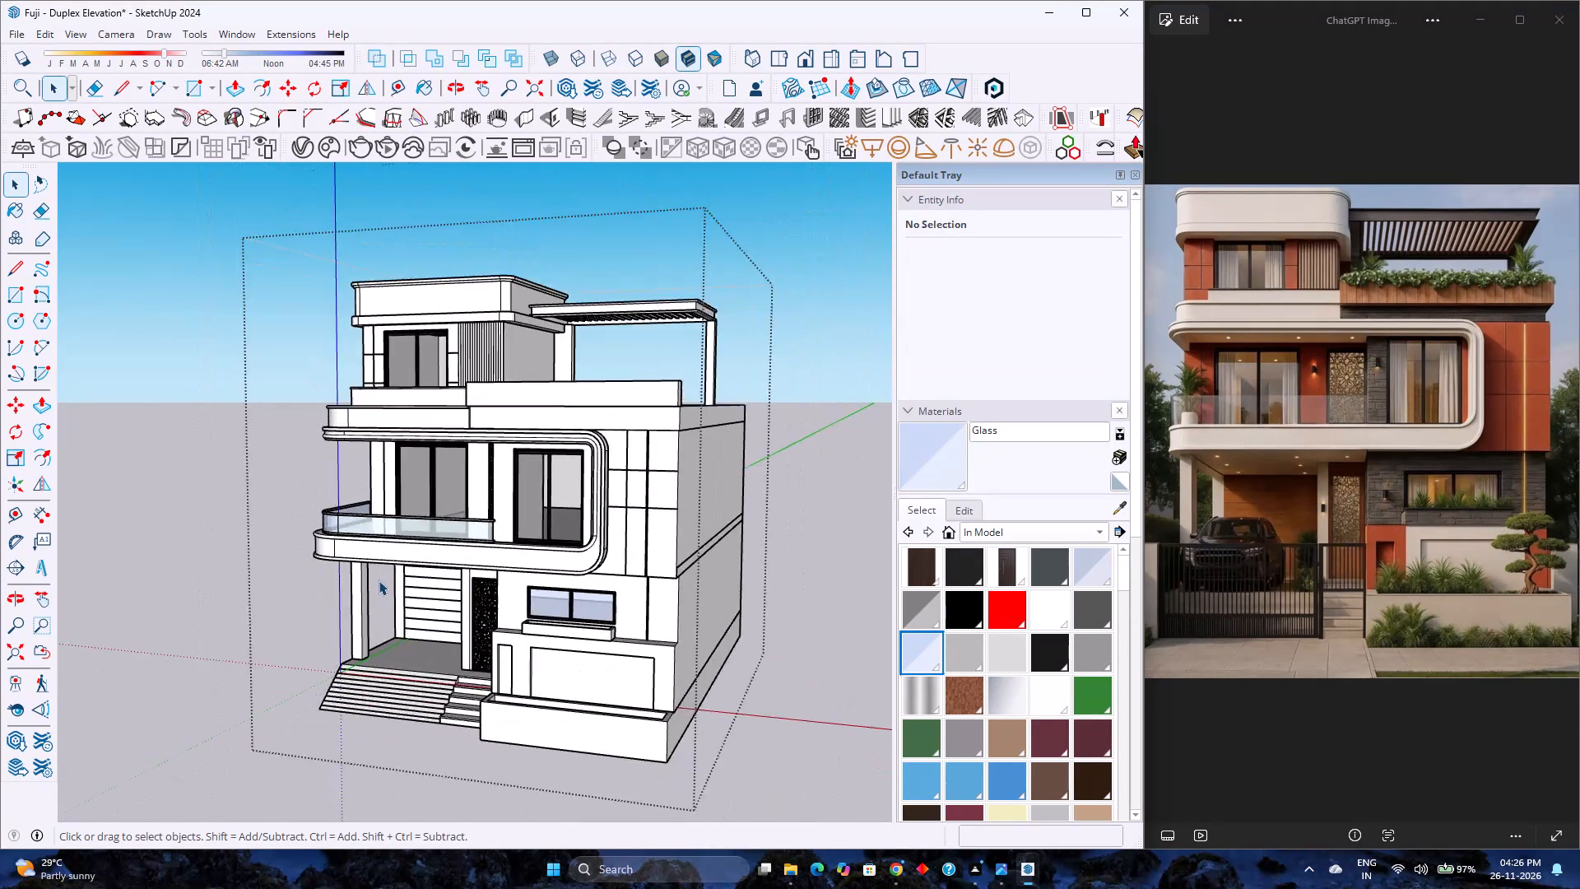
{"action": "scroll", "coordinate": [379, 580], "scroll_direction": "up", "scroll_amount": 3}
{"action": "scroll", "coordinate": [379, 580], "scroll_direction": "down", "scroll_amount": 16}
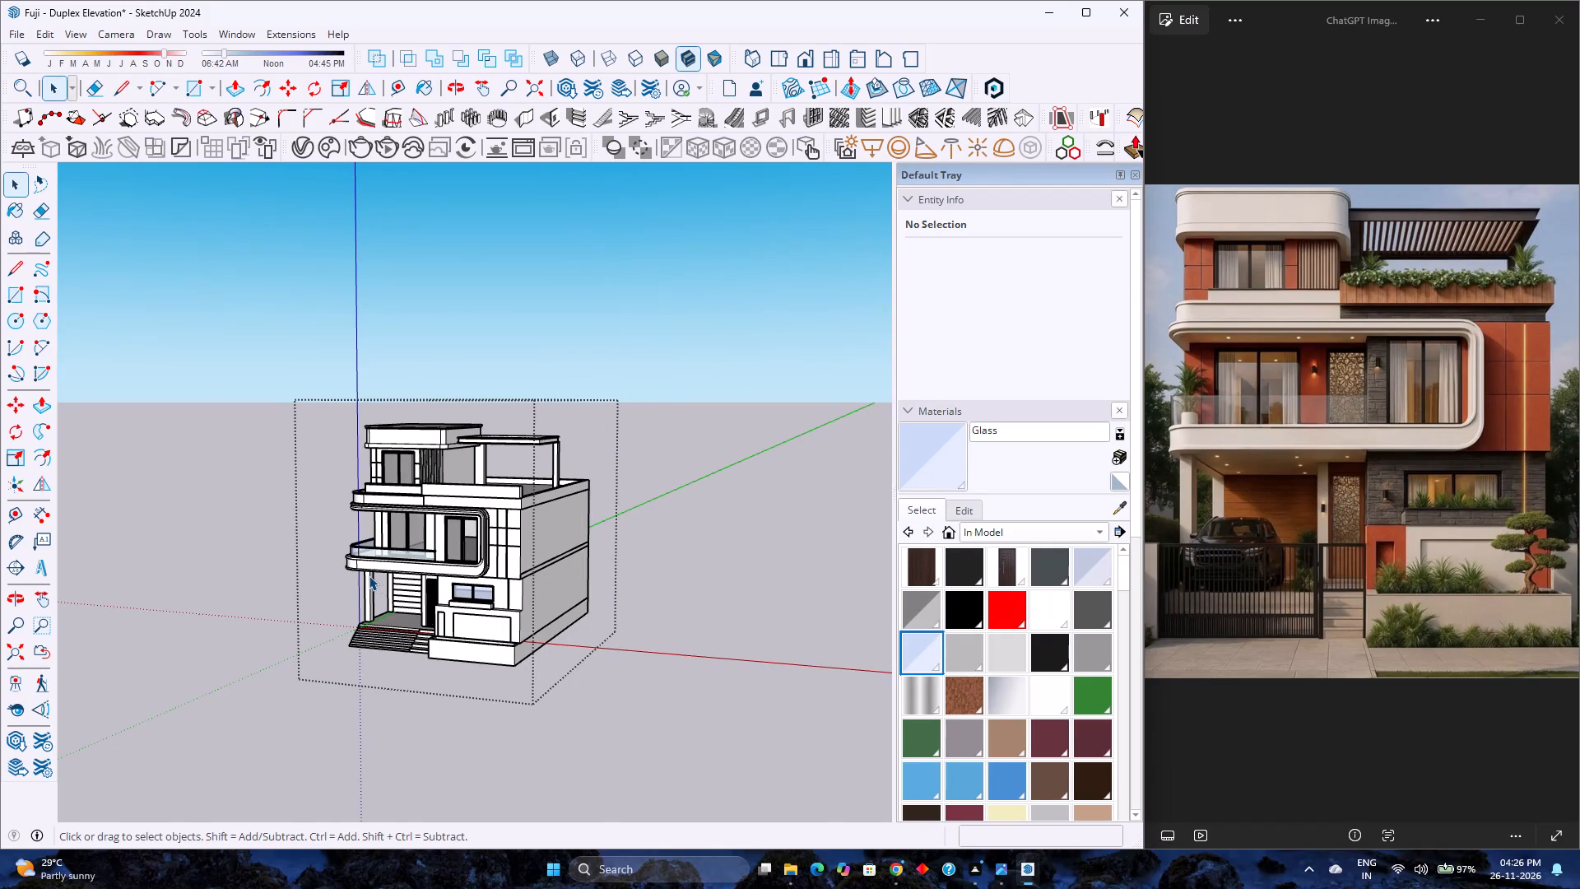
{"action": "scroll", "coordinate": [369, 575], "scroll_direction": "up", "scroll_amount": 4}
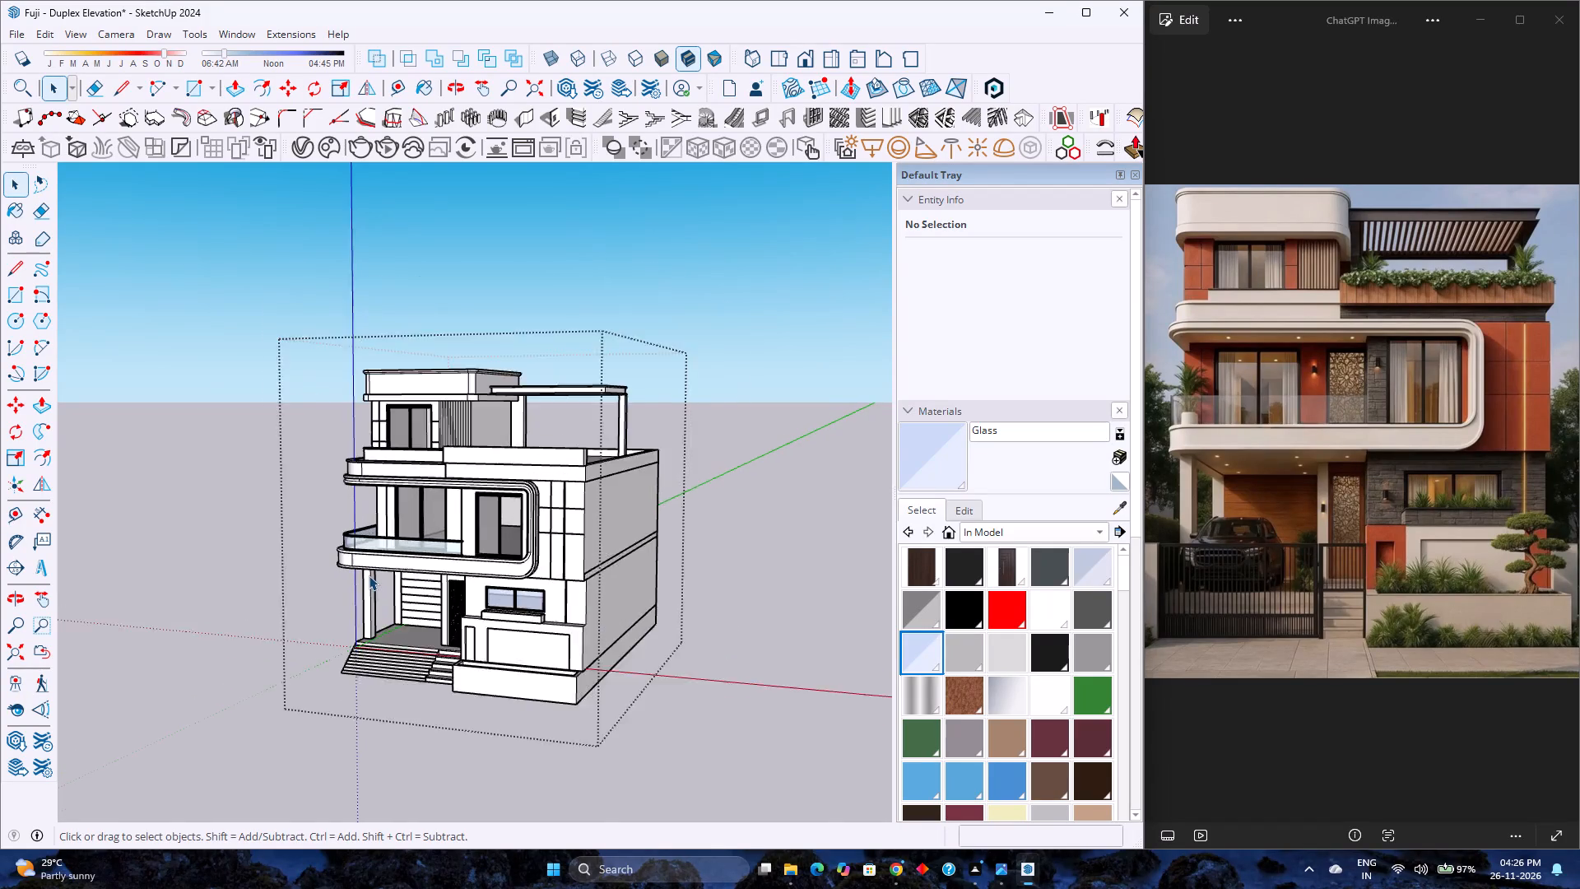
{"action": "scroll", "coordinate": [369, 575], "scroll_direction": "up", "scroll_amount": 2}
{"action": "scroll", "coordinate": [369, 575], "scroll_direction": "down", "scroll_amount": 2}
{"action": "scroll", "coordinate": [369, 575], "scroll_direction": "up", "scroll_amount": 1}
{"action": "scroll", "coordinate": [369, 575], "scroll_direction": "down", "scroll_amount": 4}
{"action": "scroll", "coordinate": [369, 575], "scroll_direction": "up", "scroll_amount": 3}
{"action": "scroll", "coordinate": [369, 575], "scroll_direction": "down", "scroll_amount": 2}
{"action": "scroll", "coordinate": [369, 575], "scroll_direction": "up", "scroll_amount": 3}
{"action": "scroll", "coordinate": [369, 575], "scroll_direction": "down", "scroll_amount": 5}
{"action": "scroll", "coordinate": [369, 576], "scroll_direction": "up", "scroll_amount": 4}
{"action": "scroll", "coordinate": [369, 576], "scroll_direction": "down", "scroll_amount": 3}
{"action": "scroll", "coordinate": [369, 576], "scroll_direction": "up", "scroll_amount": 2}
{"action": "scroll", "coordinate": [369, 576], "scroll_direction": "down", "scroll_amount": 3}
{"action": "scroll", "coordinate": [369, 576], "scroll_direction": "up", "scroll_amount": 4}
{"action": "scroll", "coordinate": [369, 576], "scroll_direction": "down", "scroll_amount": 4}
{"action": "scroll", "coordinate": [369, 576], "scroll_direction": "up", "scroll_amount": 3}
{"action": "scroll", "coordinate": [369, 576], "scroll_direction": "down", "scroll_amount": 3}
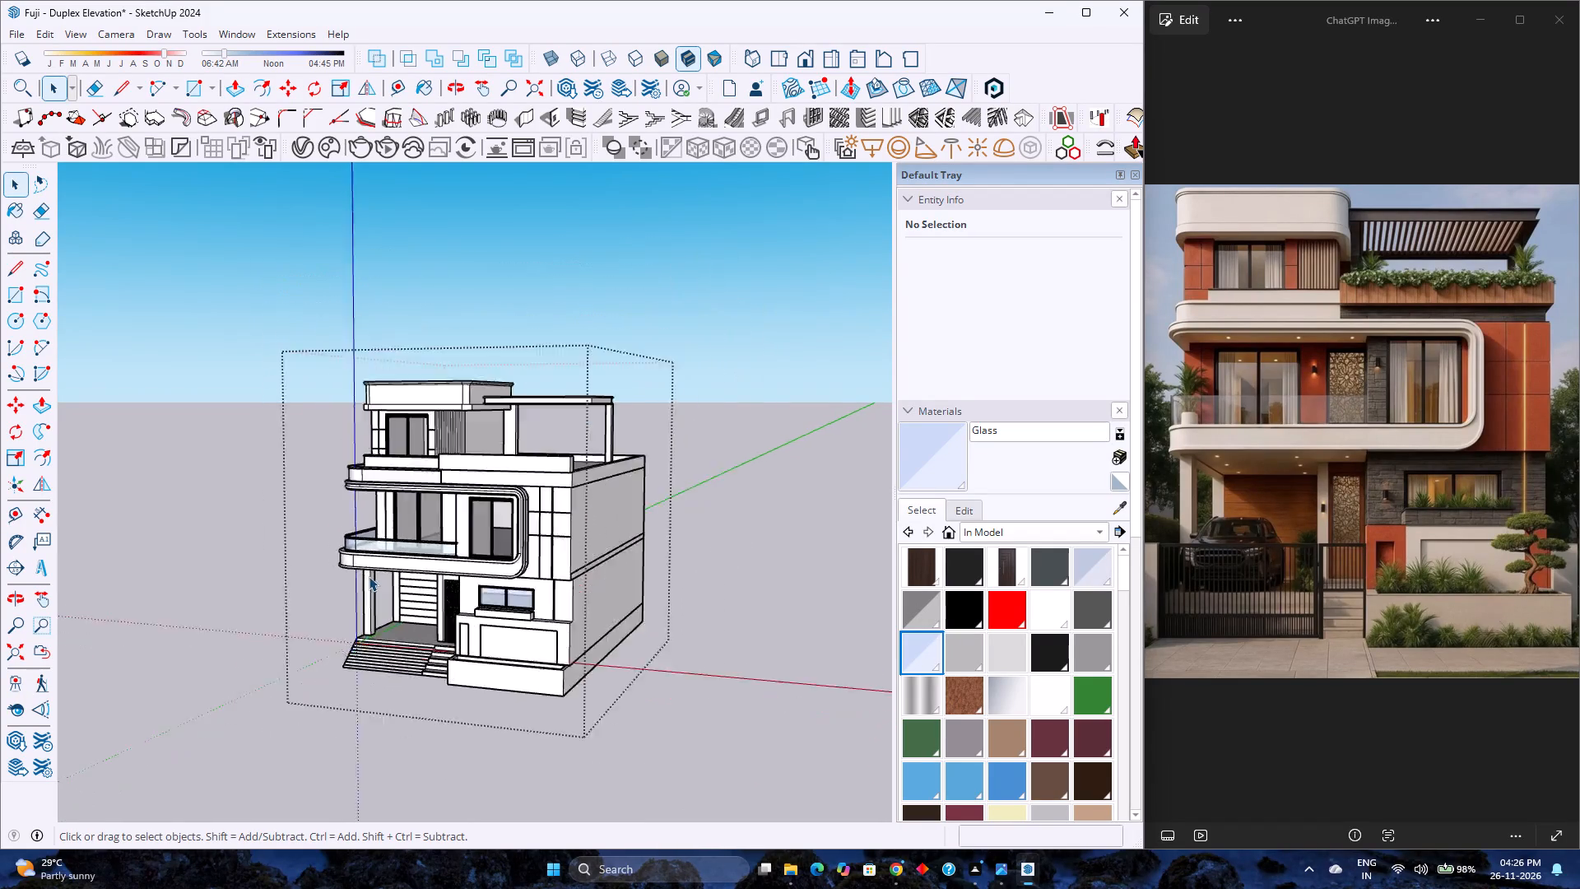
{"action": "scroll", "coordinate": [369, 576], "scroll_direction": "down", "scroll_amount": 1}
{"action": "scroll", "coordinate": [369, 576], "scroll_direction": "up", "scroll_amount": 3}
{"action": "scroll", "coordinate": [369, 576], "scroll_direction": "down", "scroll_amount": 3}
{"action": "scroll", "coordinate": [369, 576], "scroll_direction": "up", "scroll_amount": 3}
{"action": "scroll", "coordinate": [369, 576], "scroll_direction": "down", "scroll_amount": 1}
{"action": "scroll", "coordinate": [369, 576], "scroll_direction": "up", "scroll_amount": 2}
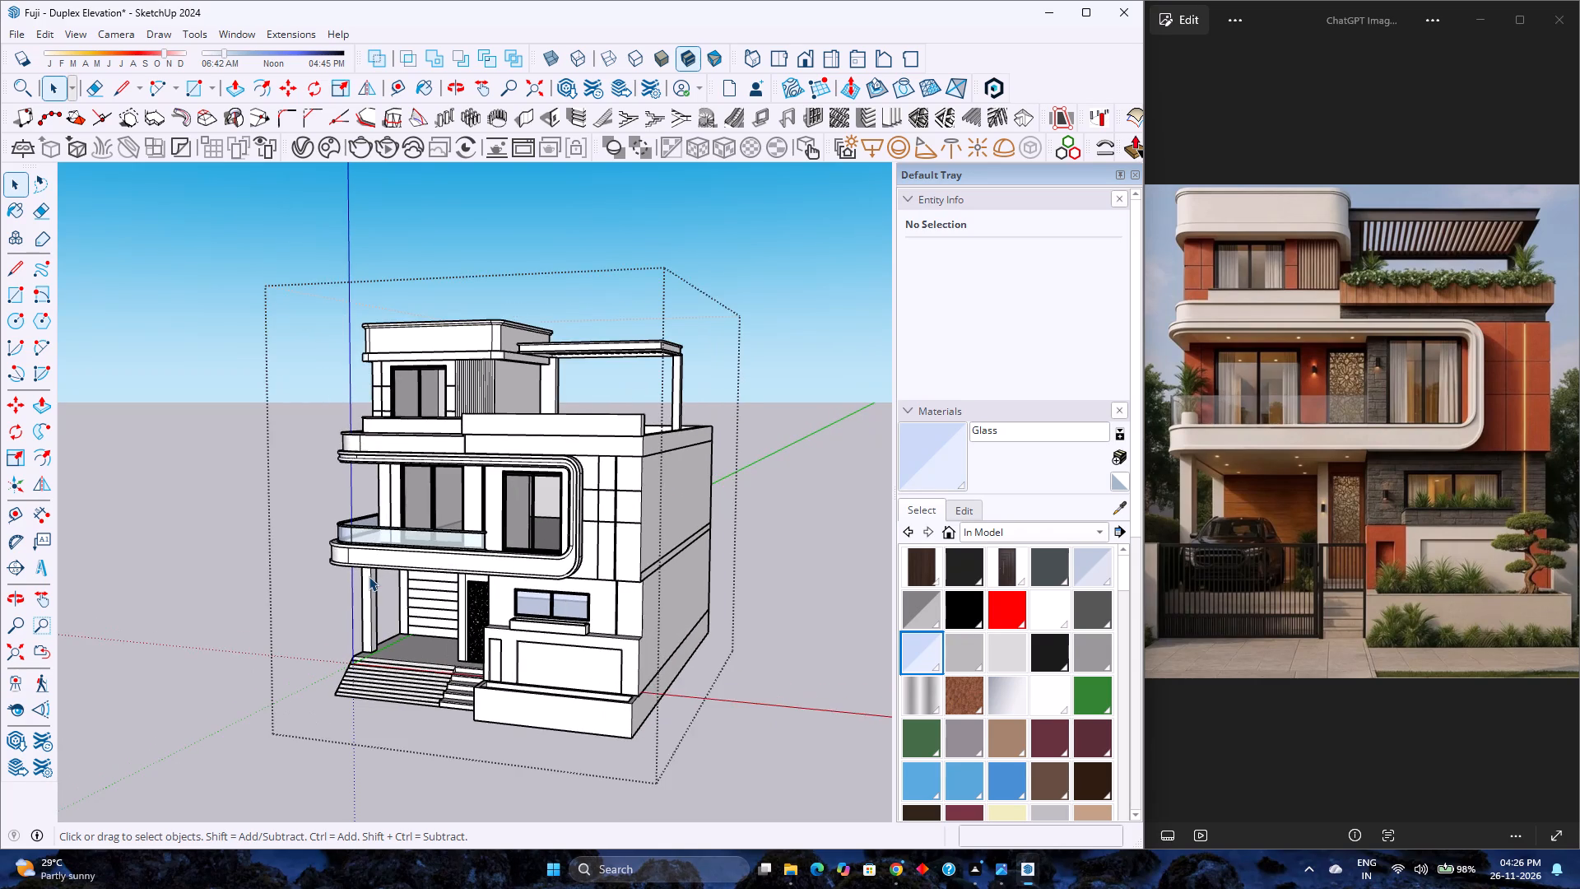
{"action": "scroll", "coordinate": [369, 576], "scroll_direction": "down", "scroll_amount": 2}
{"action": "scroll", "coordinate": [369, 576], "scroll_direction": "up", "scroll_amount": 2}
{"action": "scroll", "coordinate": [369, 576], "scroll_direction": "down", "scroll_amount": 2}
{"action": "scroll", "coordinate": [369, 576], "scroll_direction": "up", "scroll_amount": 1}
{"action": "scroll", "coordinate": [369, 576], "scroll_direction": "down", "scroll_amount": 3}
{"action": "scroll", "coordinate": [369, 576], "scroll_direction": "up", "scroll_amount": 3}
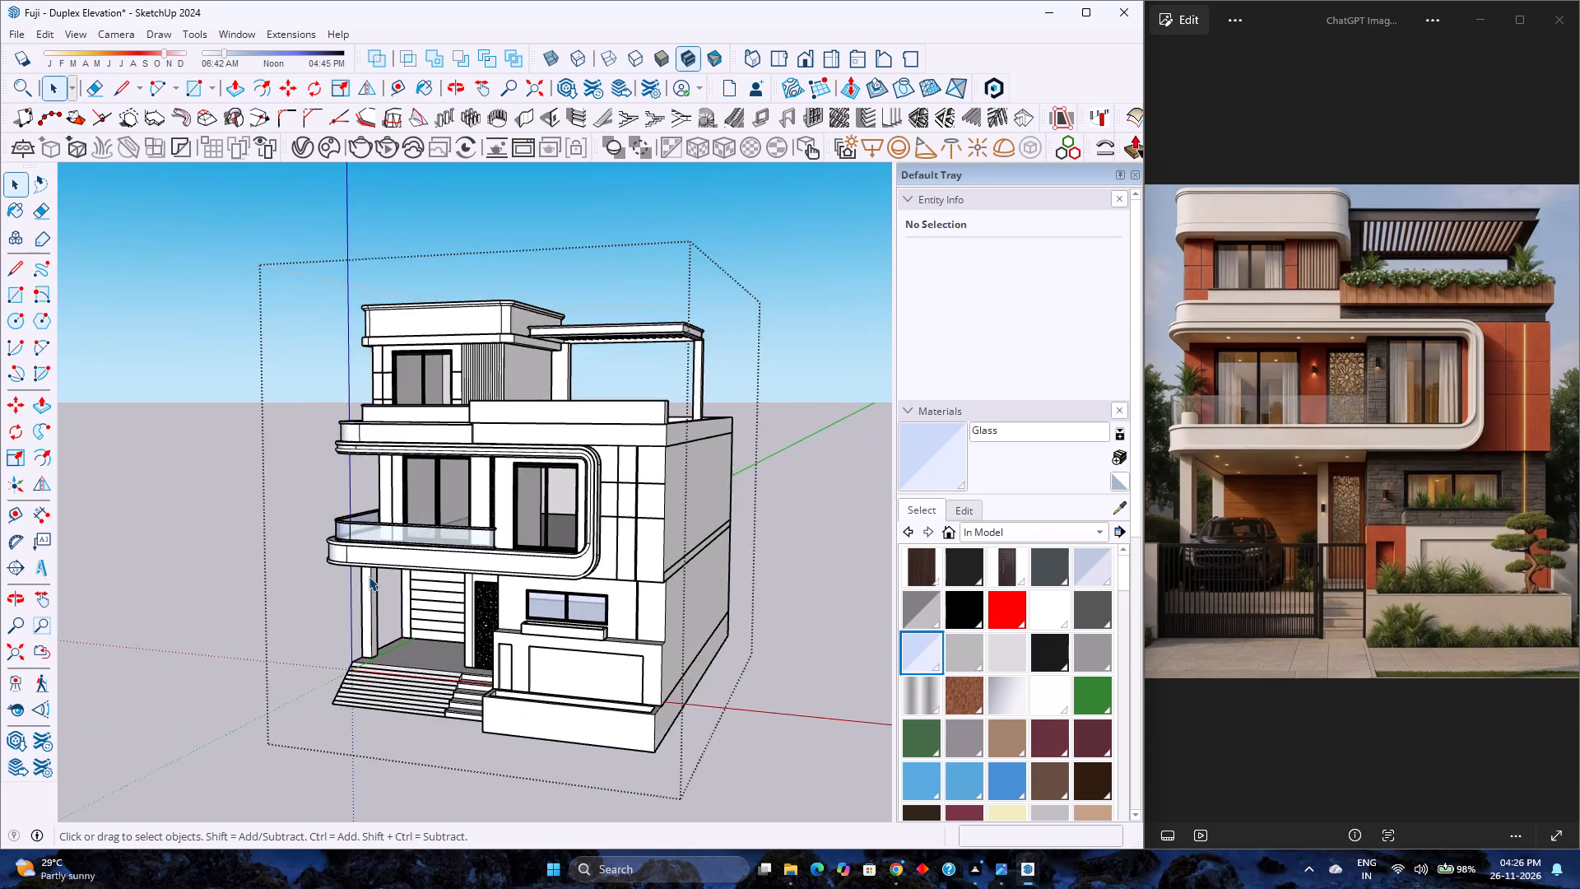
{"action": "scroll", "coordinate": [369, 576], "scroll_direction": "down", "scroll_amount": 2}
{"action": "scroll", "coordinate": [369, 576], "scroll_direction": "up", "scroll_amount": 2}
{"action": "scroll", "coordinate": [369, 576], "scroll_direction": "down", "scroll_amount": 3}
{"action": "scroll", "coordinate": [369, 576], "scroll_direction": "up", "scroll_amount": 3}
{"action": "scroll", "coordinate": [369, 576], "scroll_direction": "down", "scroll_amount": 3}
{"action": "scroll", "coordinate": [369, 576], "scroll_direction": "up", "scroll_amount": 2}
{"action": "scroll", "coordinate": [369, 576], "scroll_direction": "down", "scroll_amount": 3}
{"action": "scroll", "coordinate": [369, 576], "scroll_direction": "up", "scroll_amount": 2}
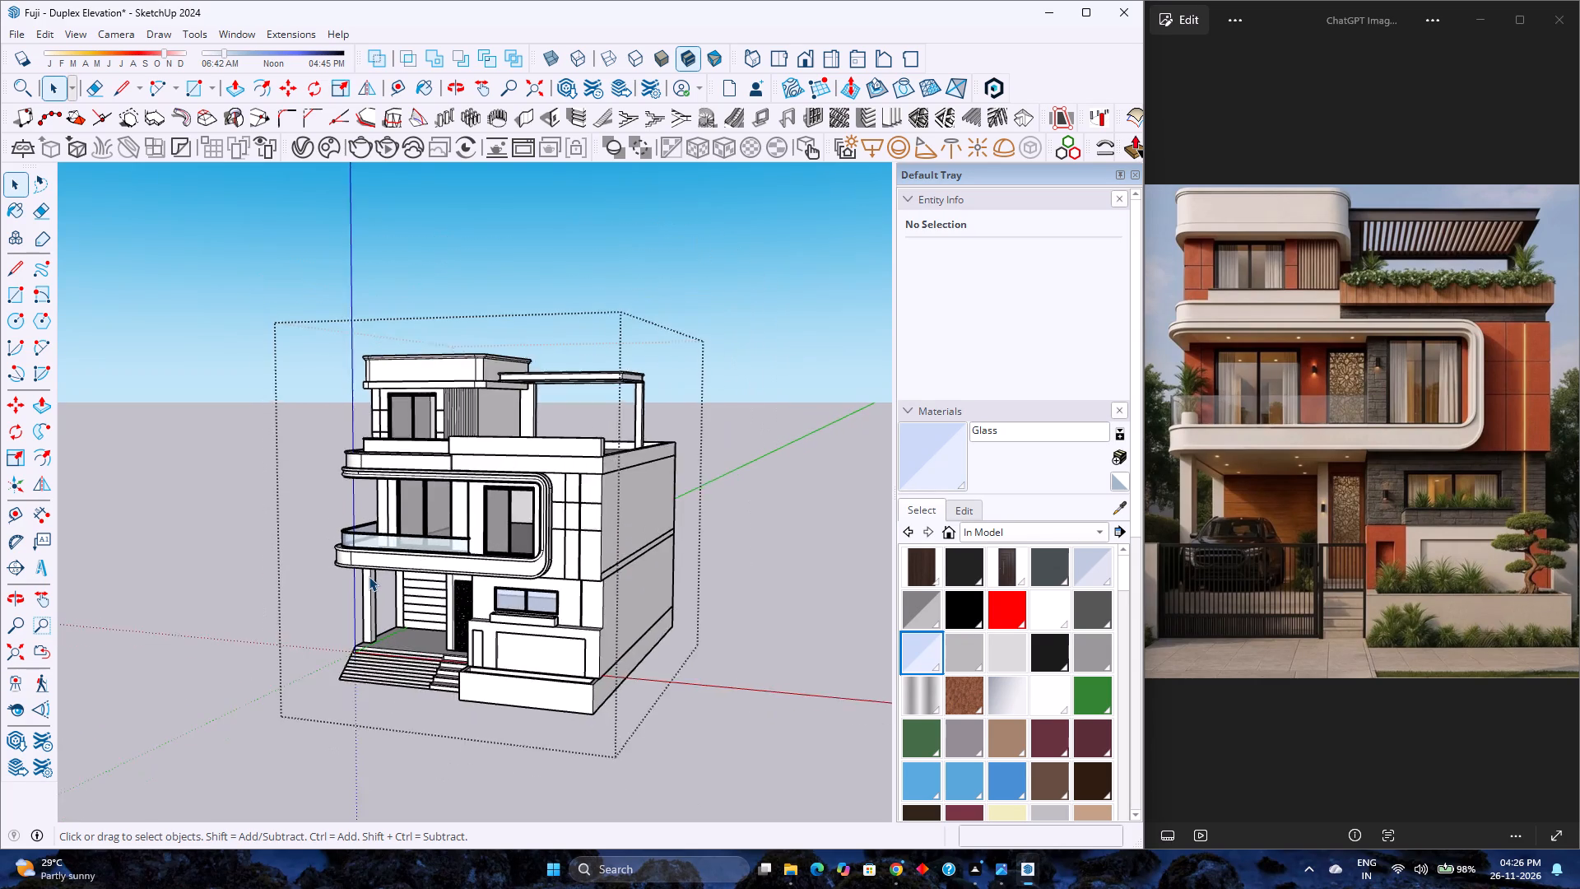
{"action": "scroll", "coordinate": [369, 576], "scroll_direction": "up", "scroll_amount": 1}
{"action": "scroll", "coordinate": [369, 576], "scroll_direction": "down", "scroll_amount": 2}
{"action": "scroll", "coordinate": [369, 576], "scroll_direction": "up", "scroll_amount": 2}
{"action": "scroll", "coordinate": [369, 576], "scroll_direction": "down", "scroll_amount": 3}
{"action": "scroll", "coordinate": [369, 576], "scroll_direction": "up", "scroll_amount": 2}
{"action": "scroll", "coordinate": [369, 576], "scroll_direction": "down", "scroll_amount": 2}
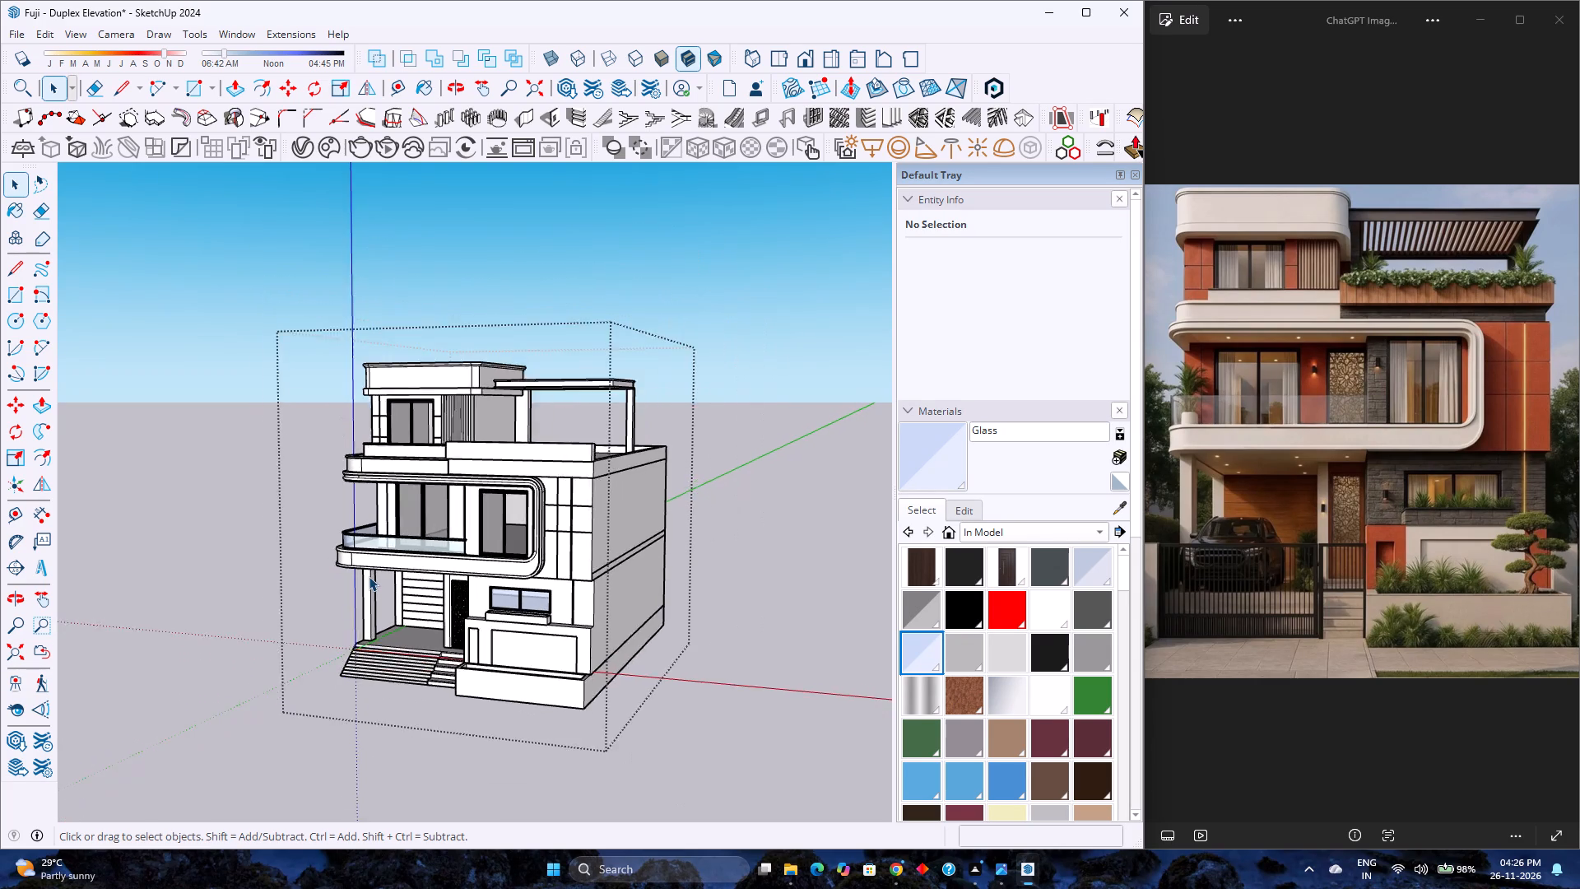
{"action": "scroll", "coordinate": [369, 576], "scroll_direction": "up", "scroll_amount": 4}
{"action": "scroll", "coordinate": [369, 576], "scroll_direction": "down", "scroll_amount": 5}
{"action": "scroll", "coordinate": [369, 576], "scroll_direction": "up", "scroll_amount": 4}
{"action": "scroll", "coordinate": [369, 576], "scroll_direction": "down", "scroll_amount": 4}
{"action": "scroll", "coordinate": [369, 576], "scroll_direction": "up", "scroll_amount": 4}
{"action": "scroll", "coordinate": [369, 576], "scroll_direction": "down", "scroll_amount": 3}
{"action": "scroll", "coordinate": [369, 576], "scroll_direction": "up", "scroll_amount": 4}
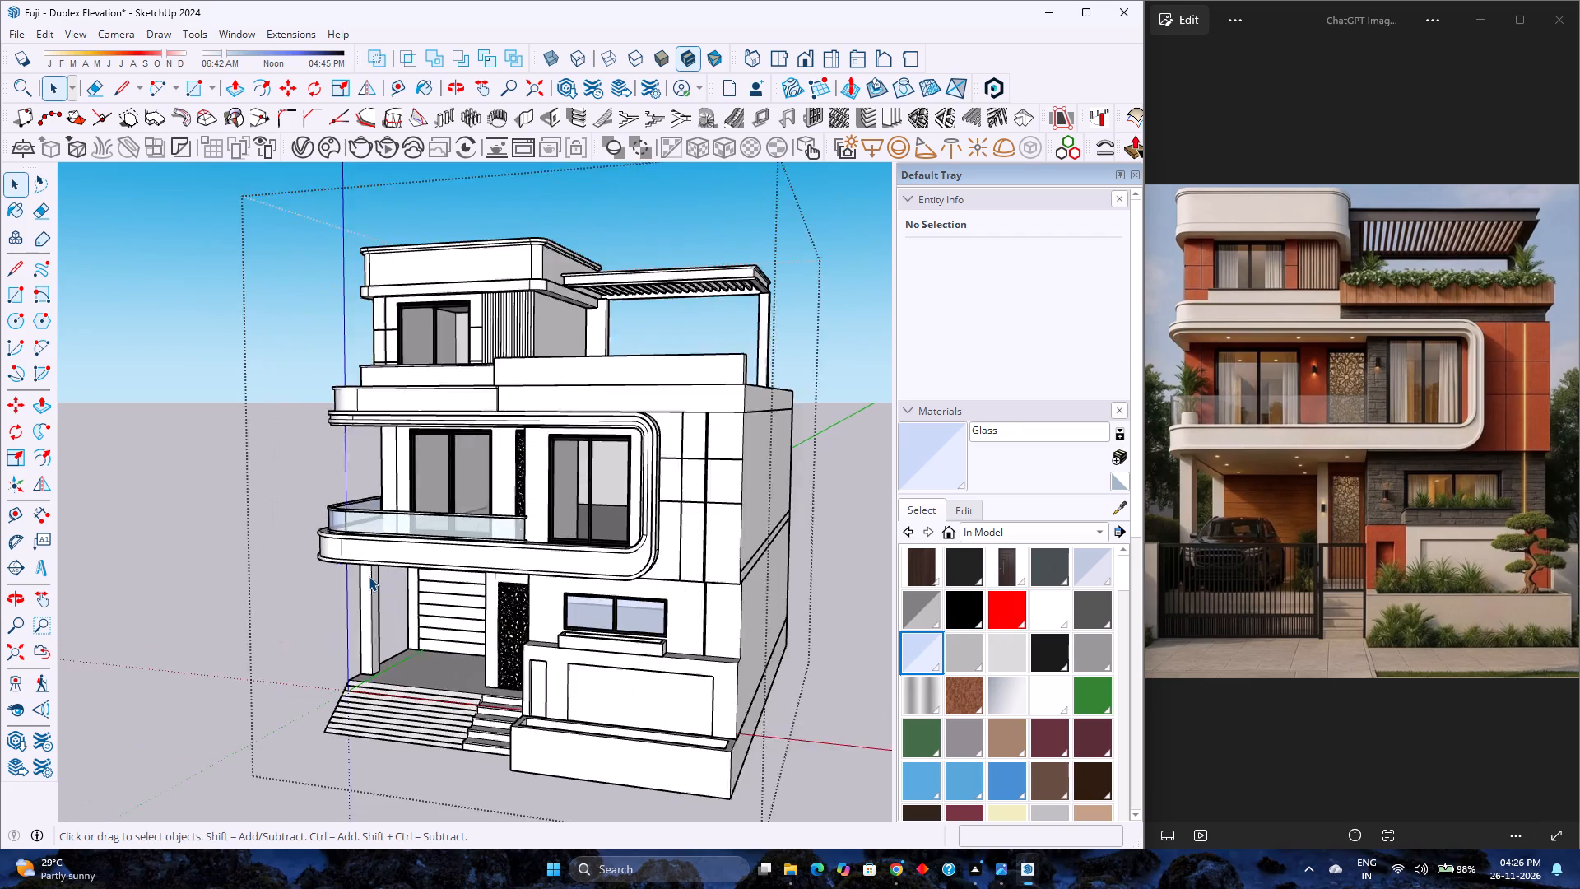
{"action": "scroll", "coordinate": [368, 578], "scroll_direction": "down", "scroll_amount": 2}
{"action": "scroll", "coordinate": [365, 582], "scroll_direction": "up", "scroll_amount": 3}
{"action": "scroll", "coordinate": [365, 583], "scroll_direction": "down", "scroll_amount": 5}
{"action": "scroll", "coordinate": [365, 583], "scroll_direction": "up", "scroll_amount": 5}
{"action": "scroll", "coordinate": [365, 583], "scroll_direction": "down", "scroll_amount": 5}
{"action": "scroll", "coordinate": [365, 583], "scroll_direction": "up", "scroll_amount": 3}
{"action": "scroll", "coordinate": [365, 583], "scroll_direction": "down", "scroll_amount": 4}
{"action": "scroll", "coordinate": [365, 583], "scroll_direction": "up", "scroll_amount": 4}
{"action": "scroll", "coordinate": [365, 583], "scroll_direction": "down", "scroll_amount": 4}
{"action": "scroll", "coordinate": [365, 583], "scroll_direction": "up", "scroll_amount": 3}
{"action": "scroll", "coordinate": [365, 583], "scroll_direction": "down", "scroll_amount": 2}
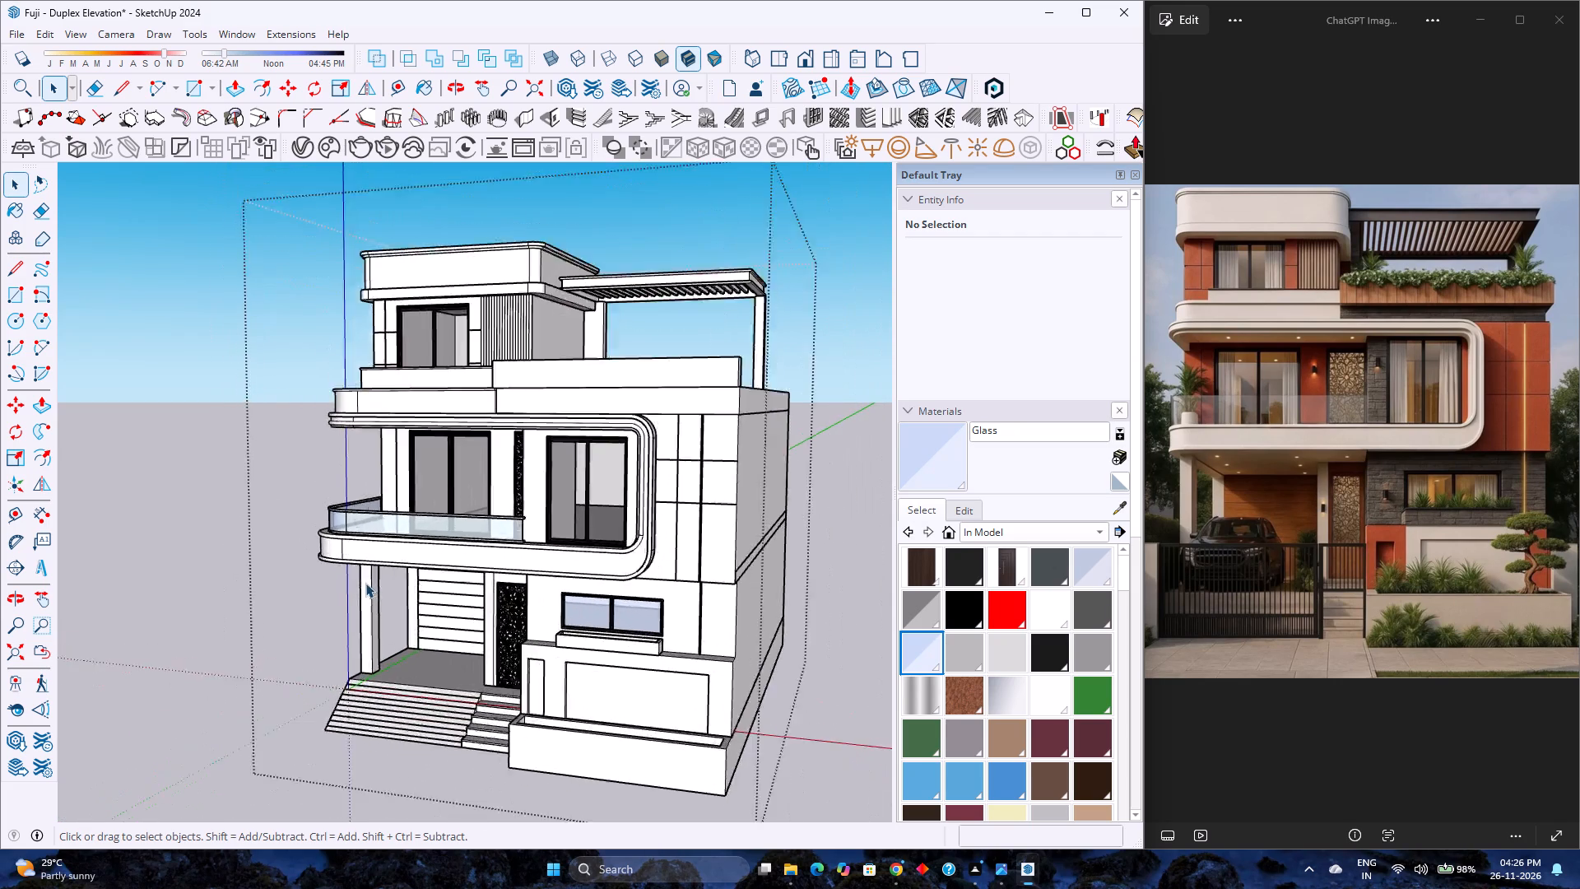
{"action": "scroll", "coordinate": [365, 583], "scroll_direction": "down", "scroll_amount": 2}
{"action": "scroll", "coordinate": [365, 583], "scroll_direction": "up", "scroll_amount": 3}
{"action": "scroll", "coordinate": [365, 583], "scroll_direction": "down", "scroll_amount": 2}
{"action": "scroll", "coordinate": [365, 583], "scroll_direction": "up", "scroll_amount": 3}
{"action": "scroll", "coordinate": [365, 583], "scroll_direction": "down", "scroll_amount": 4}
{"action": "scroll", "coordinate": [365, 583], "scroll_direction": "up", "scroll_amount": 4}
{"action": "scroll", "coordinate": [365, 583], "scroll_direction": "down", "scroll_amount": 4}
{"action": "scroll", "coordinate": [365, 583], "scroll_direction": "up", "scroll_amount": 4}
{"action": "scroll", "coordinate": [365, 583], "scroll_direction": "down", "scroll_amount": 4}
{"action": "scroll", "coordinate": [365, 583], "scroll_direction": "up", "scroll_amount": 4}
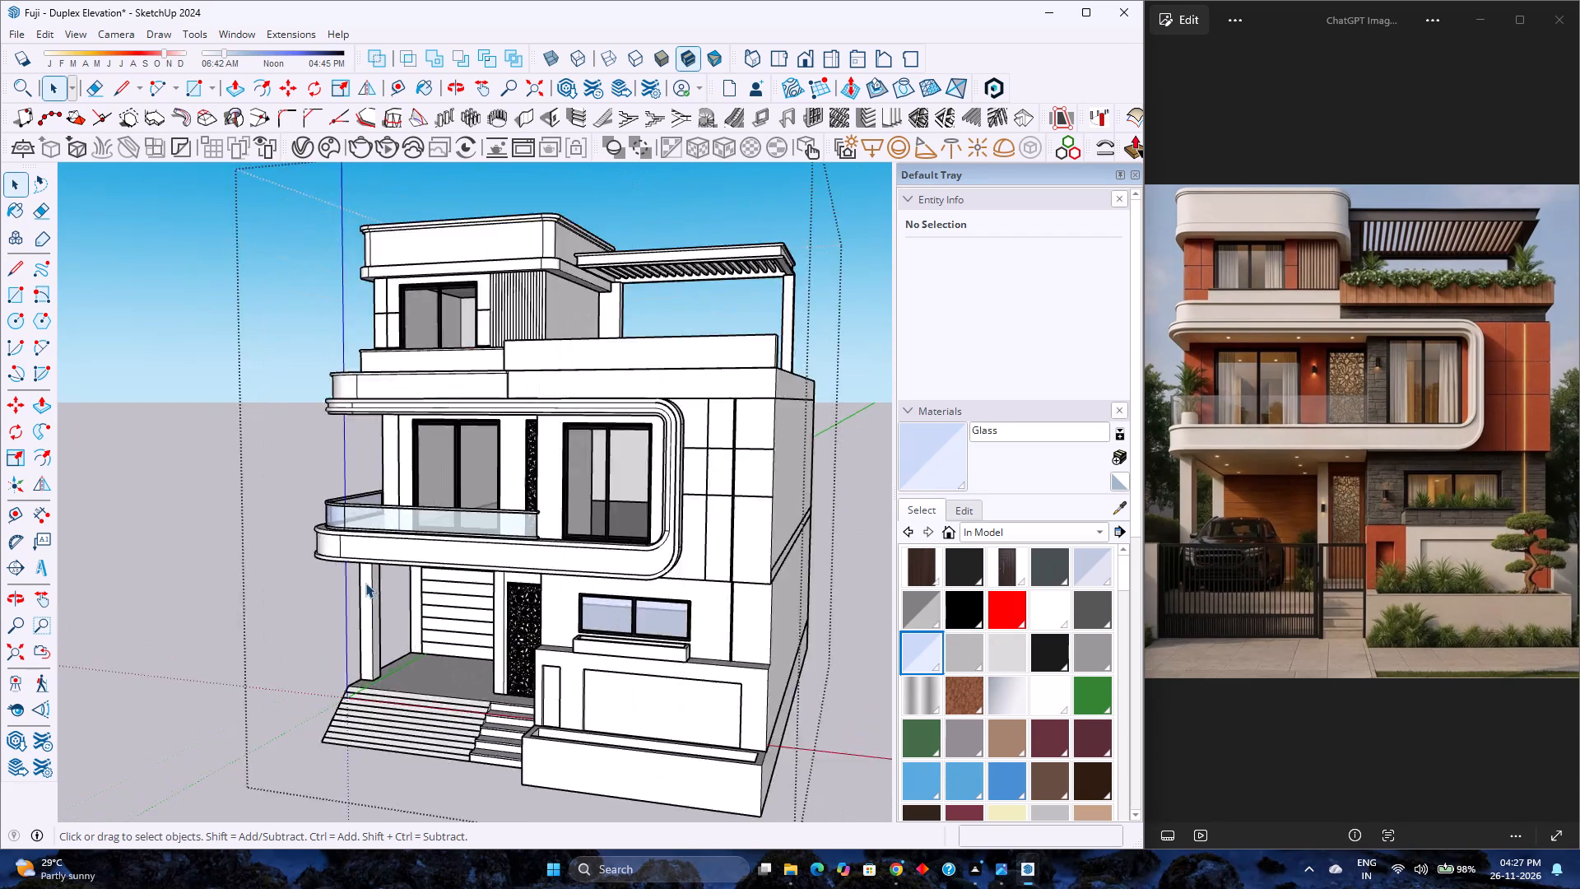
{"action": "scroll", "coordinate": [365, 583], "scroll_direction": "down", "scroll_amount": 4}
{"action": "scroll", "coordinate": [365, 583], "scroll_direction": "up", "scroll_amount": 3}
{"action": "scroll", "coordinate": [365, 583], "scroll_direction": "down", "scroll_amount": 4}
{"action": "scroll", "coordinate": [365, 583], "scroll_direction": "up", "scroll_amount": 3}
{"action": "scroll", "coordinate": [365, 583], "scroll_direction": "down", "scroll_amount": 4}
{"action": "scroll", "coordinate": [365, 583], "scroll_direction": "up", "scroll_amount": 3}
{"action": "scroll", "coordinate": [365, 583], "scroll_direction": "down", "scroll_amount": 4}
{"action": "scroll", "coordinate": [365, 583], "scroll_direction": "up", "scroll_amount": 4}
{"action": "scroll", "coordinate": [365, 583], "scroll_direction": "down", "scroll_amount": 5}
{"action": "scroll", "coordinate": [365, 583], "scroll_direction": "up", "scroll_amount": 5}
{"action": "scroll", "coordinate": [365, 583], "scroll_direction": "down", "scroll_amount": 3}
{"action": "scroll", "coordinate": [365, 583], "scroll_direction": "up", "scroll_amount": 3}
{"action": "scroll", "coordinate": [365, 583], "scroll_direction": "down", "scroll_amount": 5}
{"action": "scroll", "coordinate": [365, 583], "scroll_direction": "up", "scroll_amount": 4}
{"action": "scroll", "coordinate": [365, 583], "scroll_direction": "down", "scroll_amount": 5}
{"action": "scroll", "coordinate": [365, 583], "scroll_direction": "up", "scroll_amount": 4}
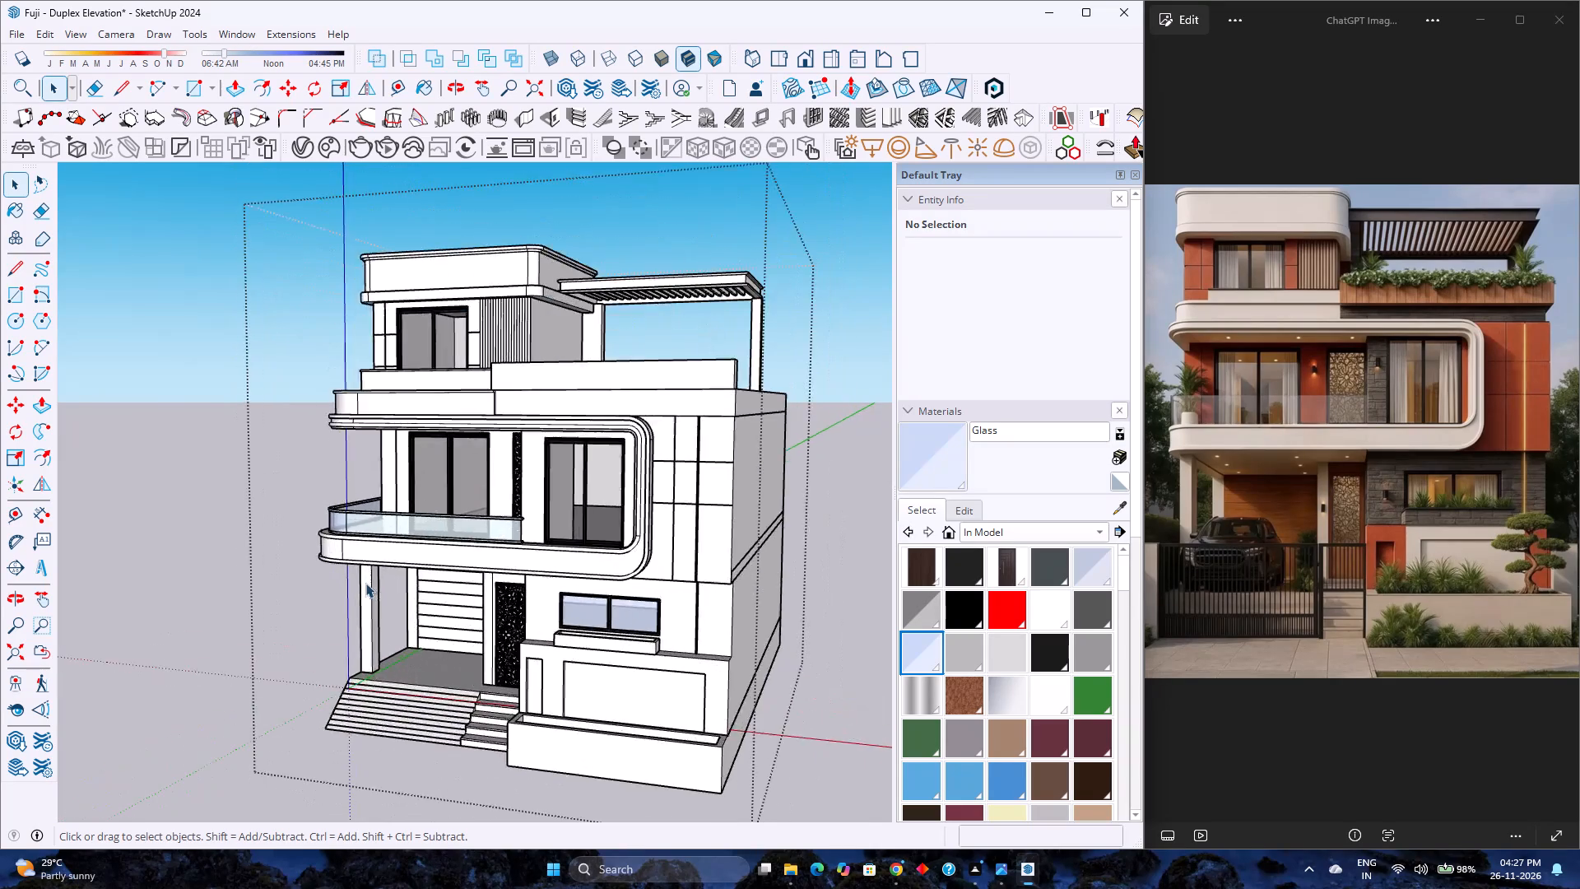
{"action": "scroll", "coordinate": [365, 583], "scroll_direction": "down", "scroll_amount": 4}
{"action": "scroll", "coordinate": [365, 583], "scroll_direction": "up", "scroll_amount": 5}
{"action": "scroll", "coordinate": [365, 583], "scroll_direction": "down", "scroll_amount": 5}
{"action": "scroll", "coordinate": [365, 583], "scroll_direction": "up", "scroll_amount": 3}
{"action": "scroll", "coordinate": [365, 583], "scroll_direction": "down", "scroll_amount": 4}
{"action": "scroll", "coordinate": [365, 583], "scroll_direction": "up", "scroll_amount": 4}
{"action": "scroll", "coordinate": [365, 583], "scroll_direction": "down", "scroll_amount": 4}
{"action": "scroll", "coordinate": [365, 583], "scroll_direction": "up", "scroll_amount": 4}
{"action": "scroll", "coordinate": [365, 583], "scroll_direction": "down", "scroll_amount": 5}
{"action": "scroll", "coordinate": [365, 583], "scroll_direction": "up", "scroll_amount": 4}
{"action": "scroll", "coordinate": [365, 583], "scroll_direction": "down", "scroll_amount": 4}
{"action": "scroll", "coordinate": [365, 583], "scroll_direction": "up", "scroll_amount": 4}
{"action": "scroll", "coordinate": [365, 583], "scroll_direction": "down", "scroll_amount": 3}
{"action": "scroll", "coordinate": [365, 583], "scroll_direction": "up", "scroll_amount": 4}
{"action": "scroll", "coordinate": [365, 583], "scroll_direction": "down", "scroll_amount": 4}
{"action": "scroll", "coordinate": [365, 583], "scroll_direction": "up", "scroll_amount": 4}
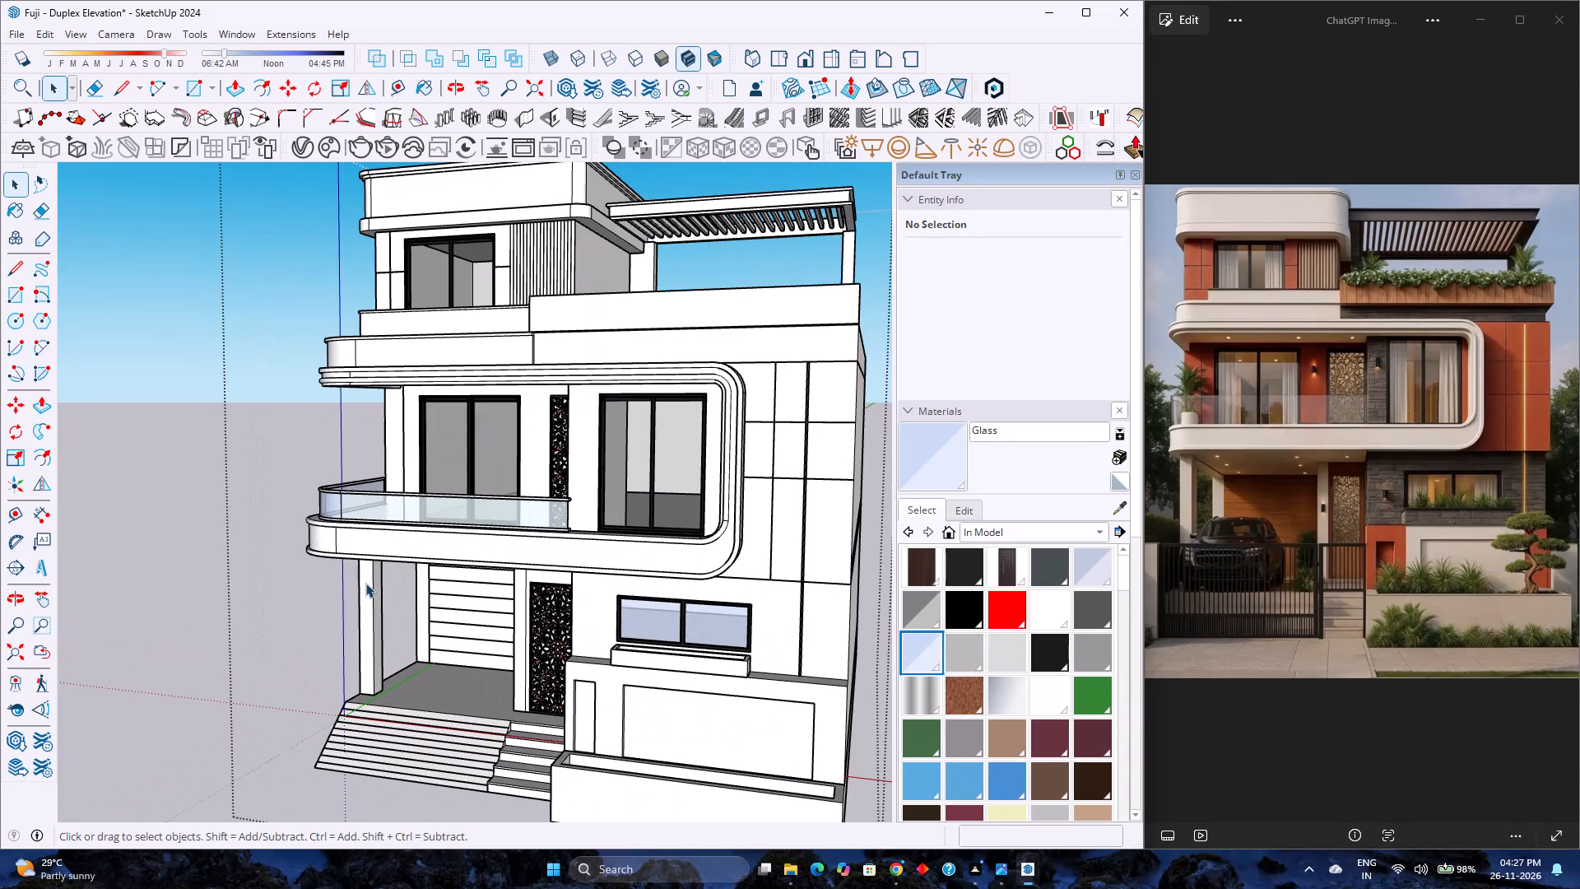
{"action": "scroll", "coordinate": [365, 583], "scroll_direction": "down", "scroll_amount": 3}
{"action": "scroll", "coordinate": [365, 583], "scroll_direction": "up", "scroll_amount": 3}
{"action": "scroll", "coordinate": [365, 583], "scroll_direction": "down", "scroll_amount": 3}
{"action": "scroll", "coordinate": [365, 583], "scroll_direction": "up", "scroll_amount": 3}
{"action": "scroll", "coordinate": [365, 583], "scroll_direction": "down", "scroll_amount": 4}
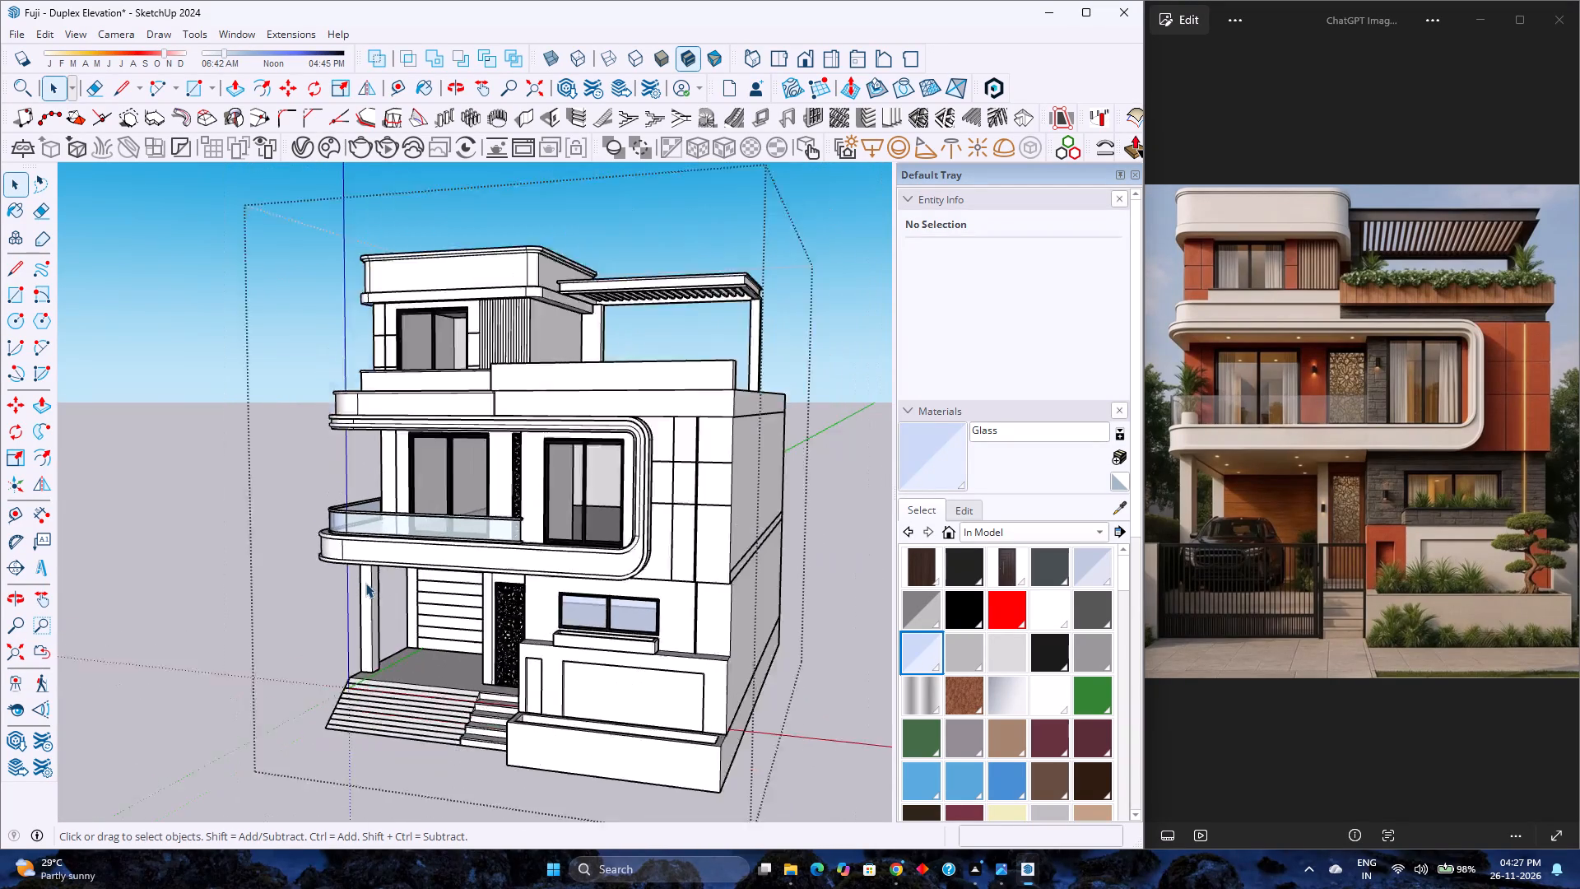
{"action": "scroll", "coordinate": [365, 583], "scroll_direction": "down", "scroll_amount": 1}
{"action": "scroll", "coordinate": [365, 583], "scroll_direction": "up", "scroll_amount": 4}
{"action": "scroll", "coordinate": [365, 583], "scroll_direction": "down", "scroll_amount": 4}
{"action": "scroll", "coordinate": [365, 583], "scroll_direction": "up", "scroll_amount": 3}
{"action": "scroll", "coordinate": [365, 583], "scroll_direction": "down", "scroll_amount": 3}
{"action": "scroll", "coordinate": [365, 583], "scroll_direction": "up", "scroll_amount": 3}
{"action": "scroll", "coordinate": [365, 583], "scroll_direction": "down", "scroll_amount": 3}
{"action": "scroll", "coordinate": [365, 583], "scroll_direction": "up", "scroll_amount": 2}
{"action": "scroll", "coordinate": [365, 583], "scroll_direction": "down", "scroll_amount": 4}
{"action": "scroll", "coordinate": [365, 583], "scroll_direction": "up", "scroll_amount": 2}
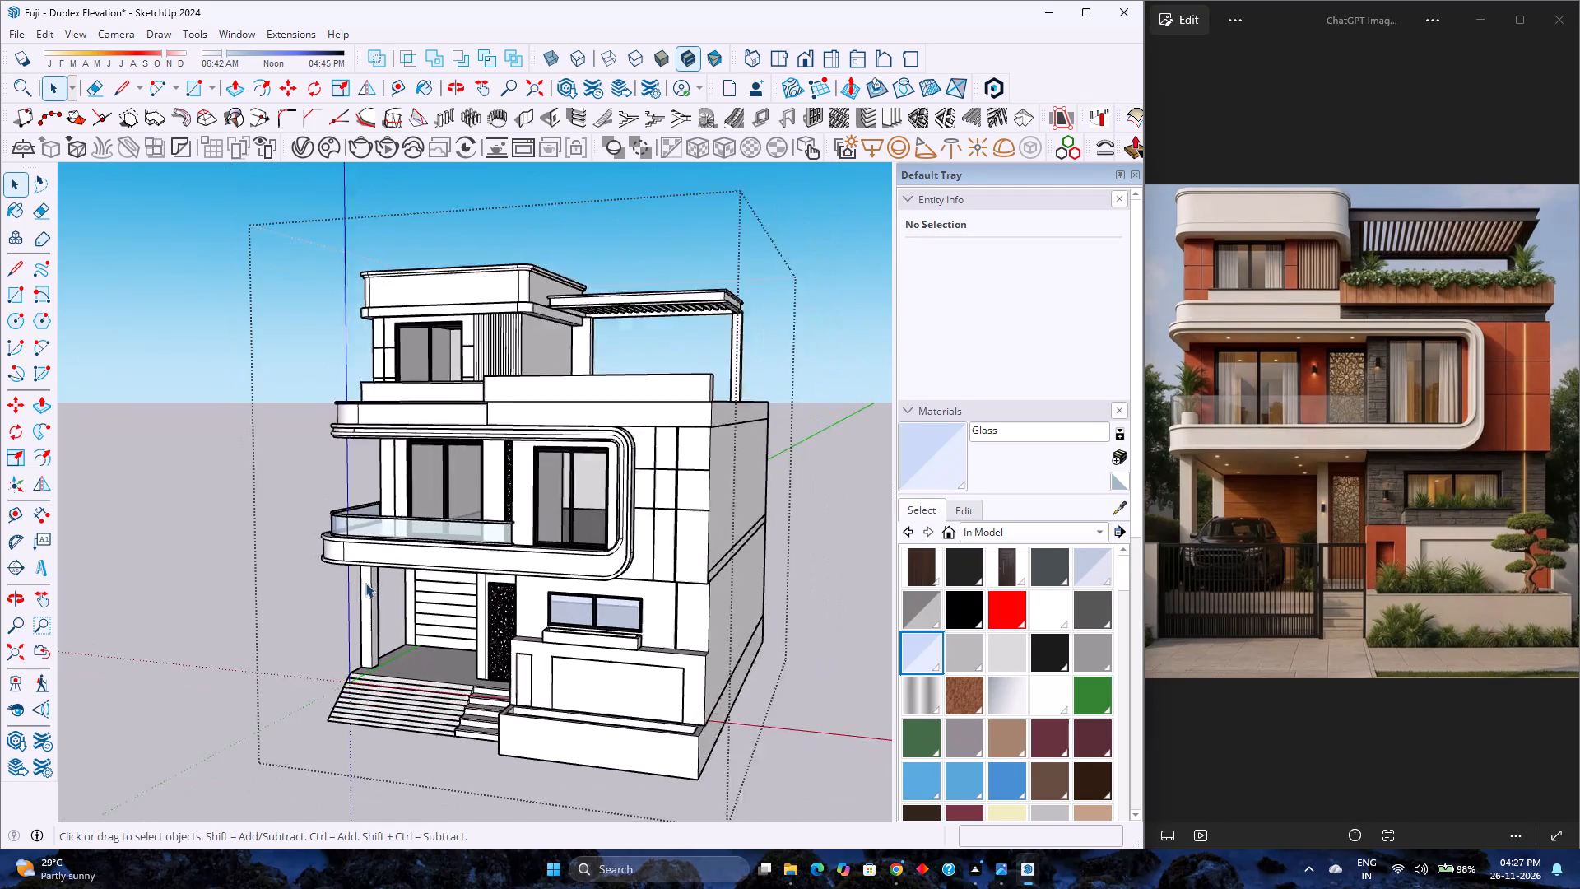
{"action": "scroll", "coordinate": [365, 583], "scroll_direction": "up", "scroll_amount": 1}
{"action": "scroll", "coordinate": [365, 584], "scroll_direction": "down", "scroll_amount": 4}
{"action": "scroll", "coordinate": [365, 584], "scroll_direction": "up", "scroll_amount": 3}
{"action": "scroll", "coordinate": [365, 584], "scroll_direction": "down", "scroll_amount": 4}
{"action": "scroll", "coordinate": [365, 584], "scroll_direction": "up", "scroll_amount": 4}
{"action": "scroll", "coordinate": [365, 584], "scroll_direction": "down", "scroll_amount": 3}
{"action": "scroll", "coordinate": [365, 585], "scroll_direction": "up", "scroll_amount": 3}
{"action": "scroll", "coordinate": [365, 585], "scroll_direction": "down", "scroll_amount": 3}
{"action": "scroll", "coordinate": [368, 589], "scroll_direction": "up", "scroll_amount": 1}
Examine the house model from the front, including the entrance steps and ground-floor facade, against the reference image.
{"action": "middle_click_drag", "start_coordinate": [413, 593], "coordinate": [443, 604]}
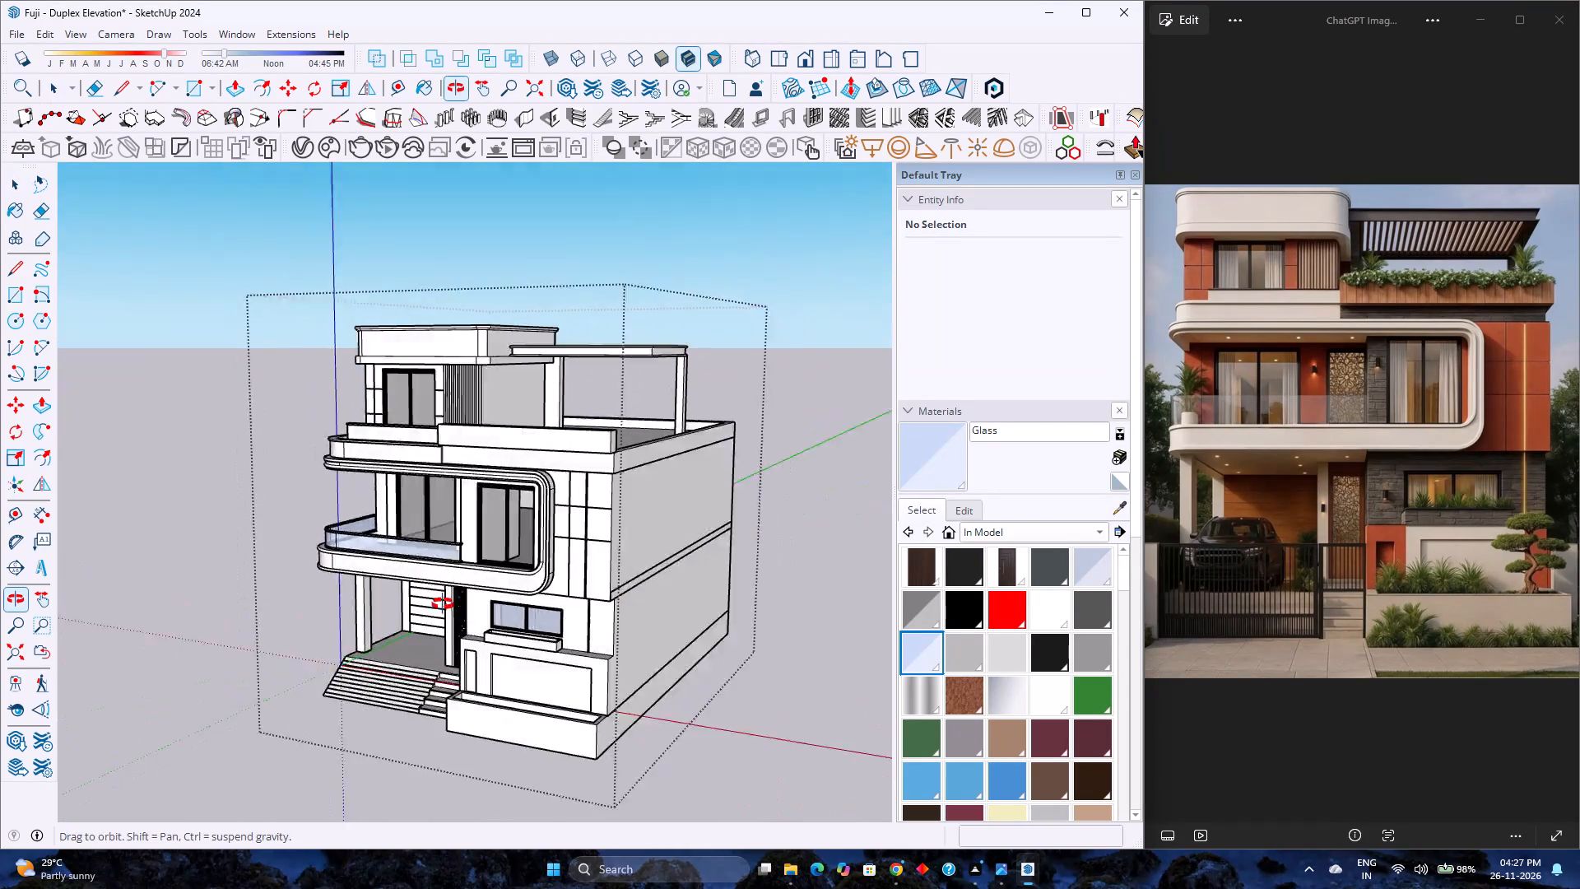
{"action": "middle_click_drag", "start_coordinate": [443, 604], "coordinate": [587, 598]}
{"action": "middle_click", "coordinate": [587, 598]}
{"action": "middle_click", "coordinate": [582, 598]}
{"action": "middle_click_drag", "start_coordinate": [582, 598], "coordinate": [532, 610]}
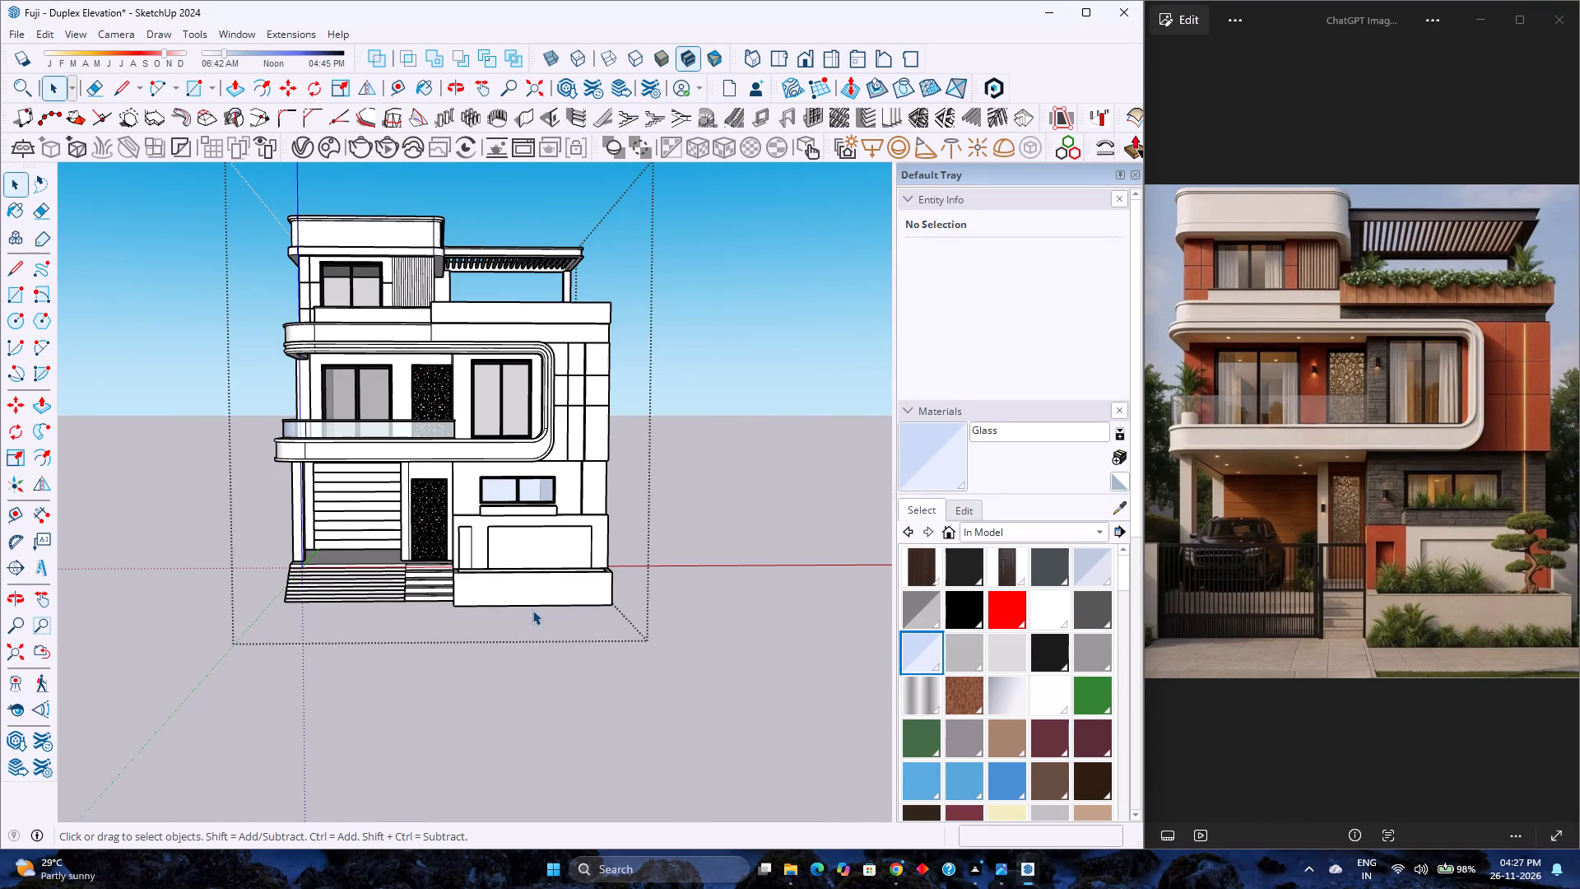
{"action": "middle_click_drag", "start_coordinate": [532, 610], "coordinate": [495, 612]}
{"action": "middle_click_drag", "start_coordinate": [495, 612], "coordinate": [576, 592]}
{"action": "middle_click_drag", "start_coordinate": [576, 592], "coordinate": [383, 604]}
{"action": "scroll", "coordinate": [383, 604], "scroll_direction": "up", "scroll_amount": 1}
{"action": "scroll", "coordinate": [380, 604], "scroll_direction": "down", "scroll_amount": 4}
{"action": "scroll", "coordinate": [380, 604], "scroll_direction": "up", "scroll_amount": 3}
{"action": "scroll", "coordinate": [380, 604], "scroll_direction": "down", "scroll_amount": 4}
{"action": "scroll", "coordinate": [380, 604], "scroll_direction": "up", "scroll_amount": 4}
{"action": "scroll", "coordinate": [380, 604], "scroll_direction": "down", "scroll_amount": 4}
{"action": "scroll", "coordinate": [380, 604], "scroll_direction": "up", "scroll_amount": 4}
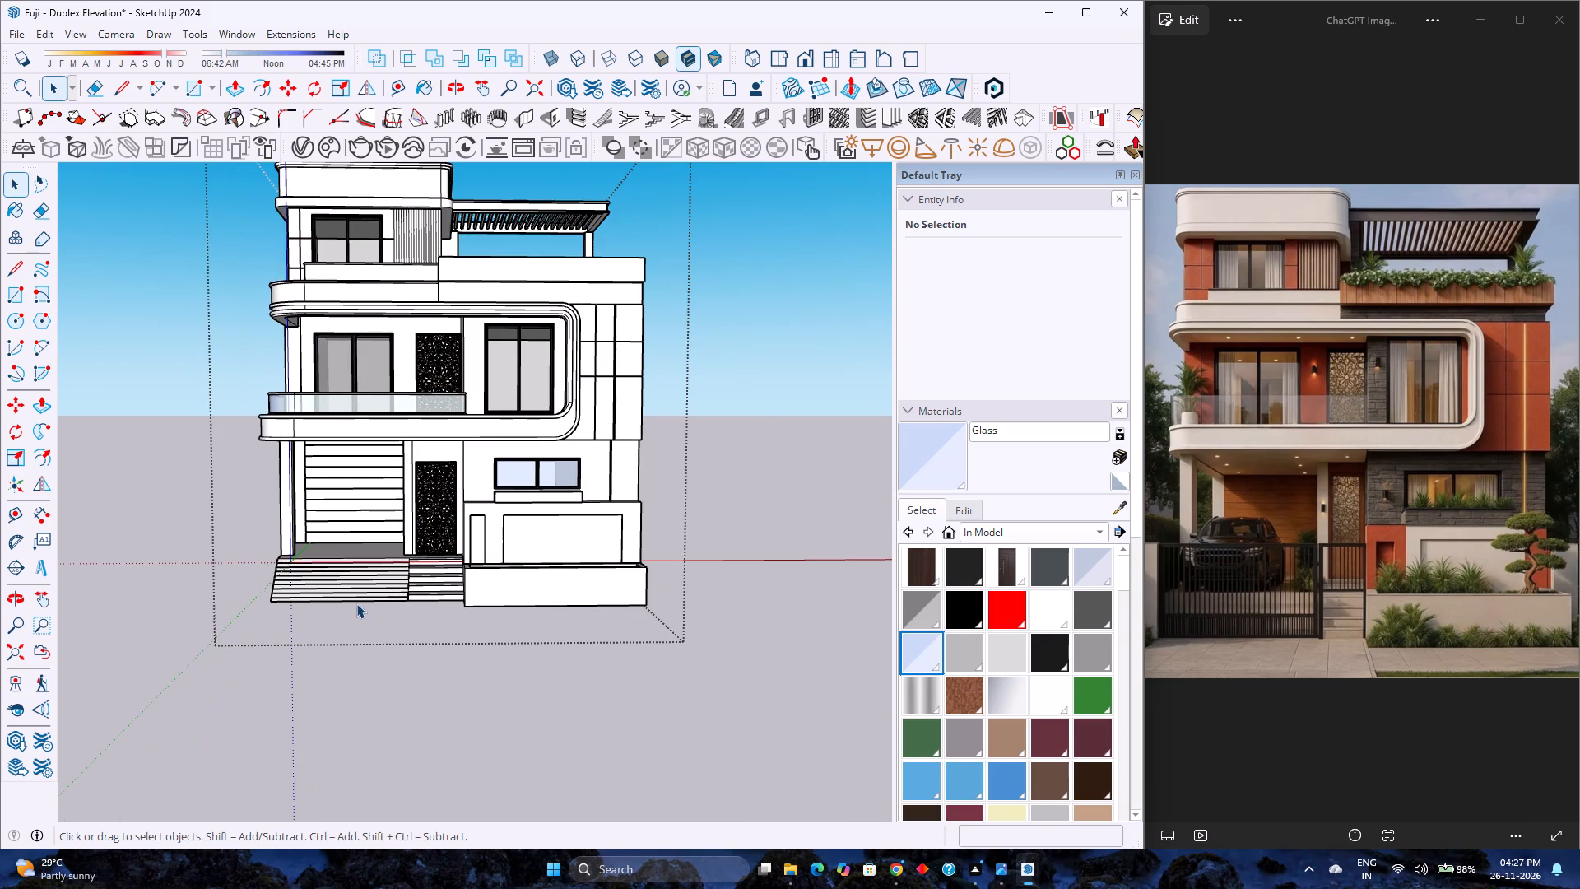
{"action": "scroll", "coordinate": [348, 603], "scroll_direction": "up", "scroll_amount": 3}
{"action": "scroll", "coordinate": [348, 603], "scroll_direction": "down", "scroll_amount": 3}
{"action": "scroll", "coordinate": [348, 603], "scroll_direction": "up", "scroll_amount": 3}
{"action": "scroll", "coordinate": [348, 603], "scroll_direction": "down", "scroll_amount": 3}
{"action": "scroll", "coordinate": [348, 603], "scroll_direction": "up", "scroll_amount": 4}
{"action": "scroll", "coordinate": [348, 603], "scroll_direction": "down", "scroll_amount": 3}
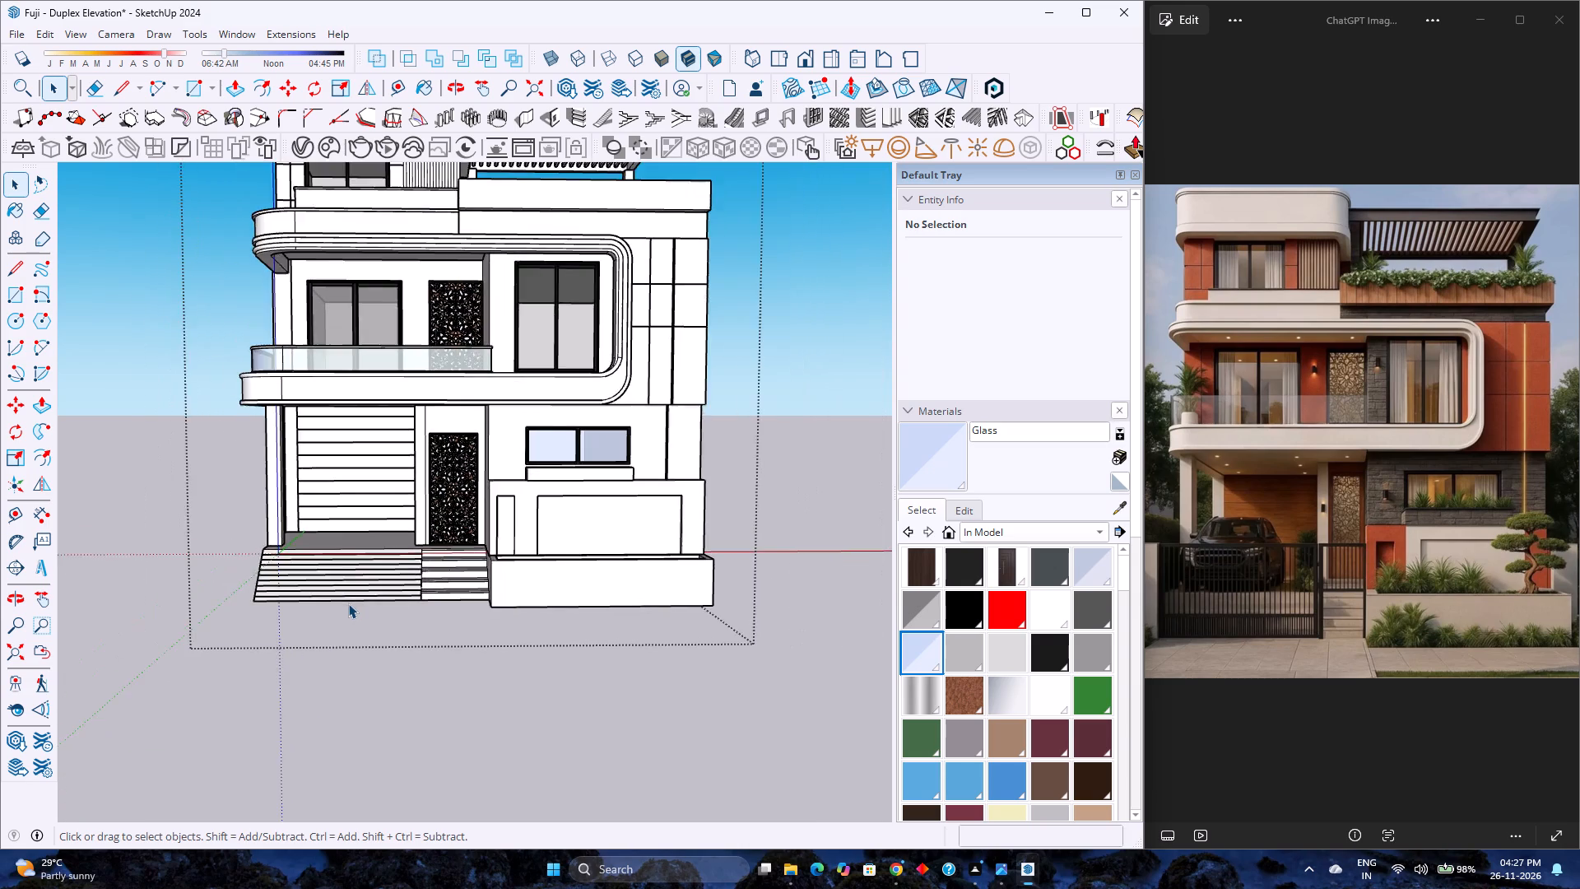
{"action": "scroll", "coordinate": [348, 603], "scroll_direction": "up", "scroll_amount": 3}
{"action": "scroll", "coordinate": [348, 603], "scroll_direction": "down", "scroll_amount": 4}
{"action": "scroll", "coordinate": [348, 603], "scroll_direction": "up", "scroll_amount": 4}
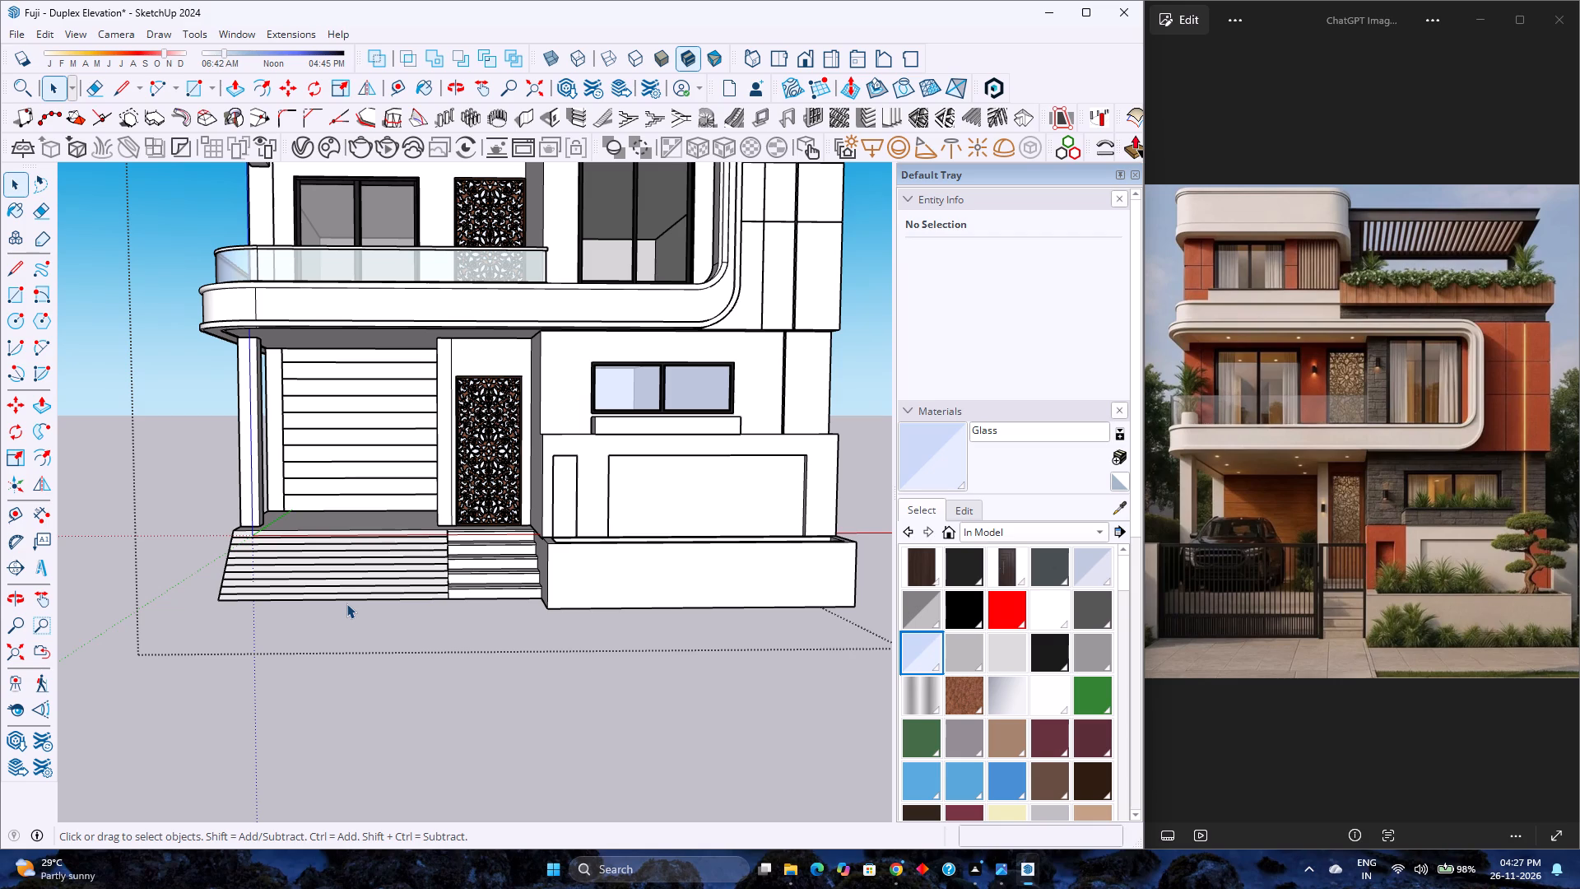
{"action": "scroll", "coordinate": [349, 602], "scroll_direction": "down", "scroll_amount": 3}
{"action": "scroll", "coordinate": [349, 602], "scroll_direction": "up", "scroll_amount": 3}
{"action": "scroll", "coordinate": [355, 598], "scroll_direction": "down", "scroll_amount": 3}
{"action": "scroll", "coordinate": [355, 598], "scroll_direction": "up", "scroll_amount": 2}
{"action": "scroll", "coordinate": [355, 598], "scroll_direction": "down", "scroll_amount": 4}
{"action": "scroll", "coordinate": [355, 598], "scroll_direction": "up", "scroll_amount": 4}
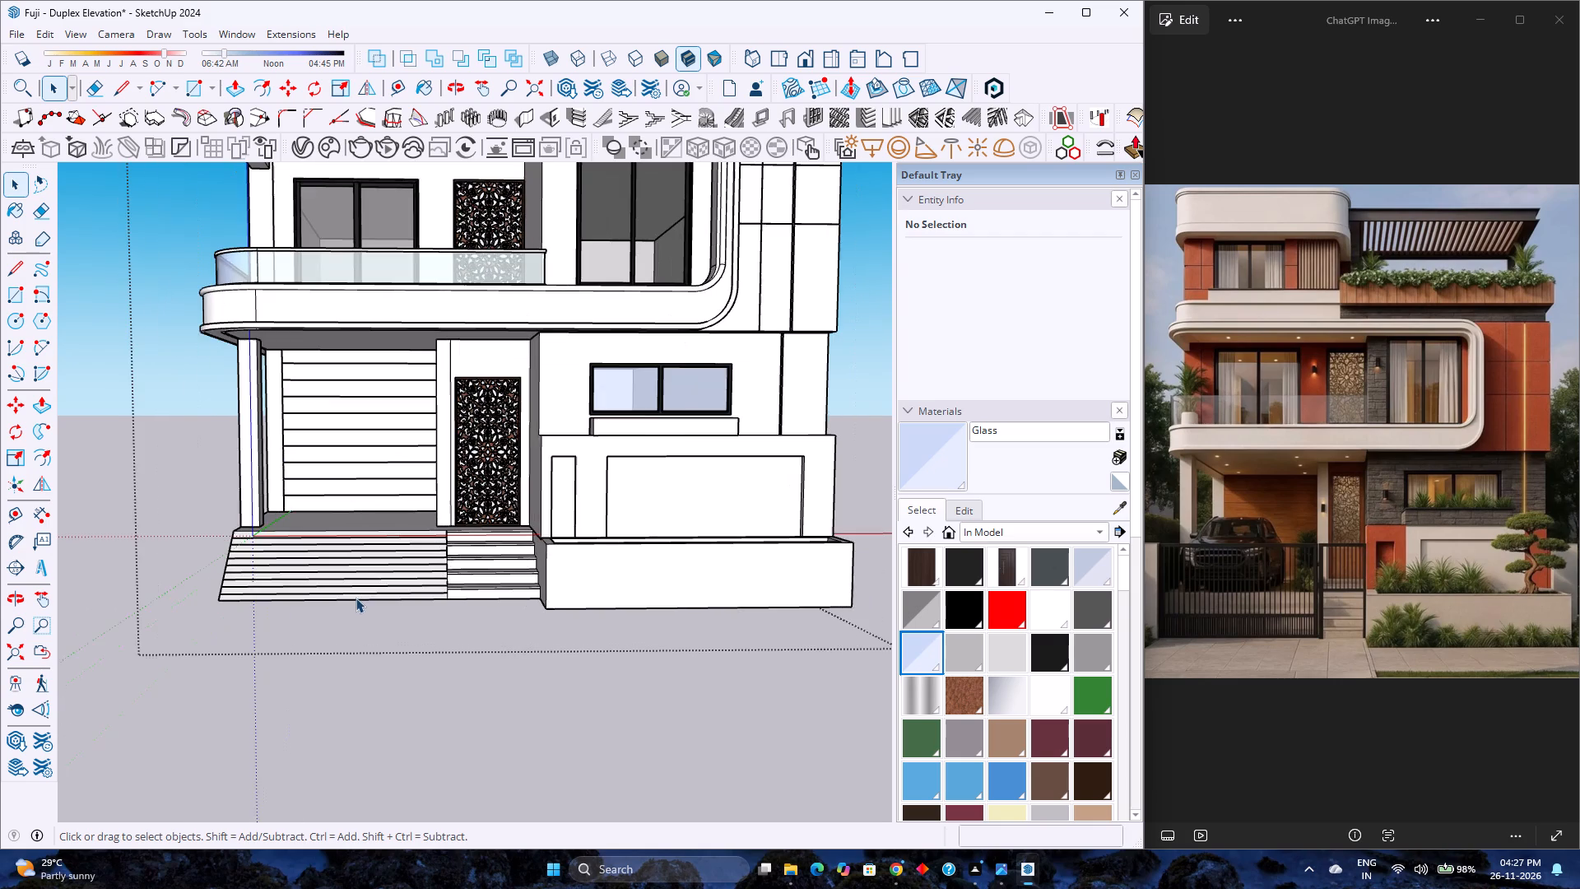
{"action": "scroll", "coordinate": [355, 598], "scroll_direction": "down", "scroll_amount": 3}
{"action": "scroll", "coordinate": [355, 598], "scroll_direction": "up", "scroll_amount": 3}
{"action": "scroll", "coordinate": [355, 598], "scroll_direction": "down", "scroll_amount": 2}
{"action": "scroll", "coordinate": [355, 598], "scroll_direction": "up", "scroll_amount": 1}
{"action": "scroll", "coordinate": [358, 597], "scroll_direction": "down", "scroll_amount": 2}
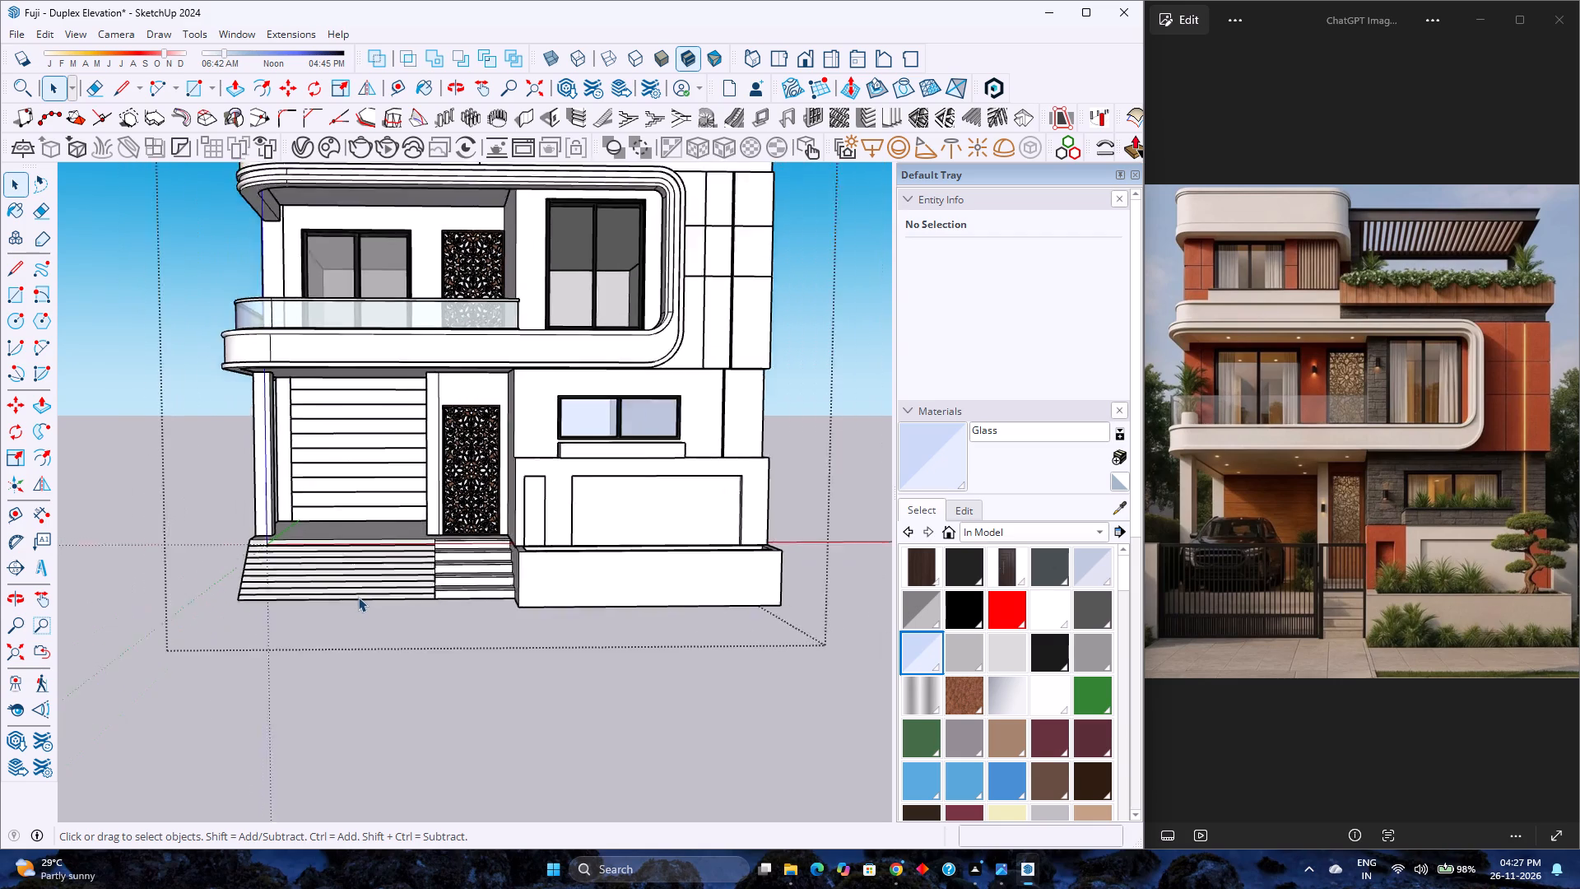
{"action": "scroll", "coordinate": [358, 597], "scroll_direction": "down", "scroll_amount": 1}
{"action": "scroll", "coordinate": [358, 597], "scroll_direction": "up", "scroll_amount": 4}
{"action": "scroll", "coordinate": [358, 597], "scroll_direction": "down", "scroll_amount": 5}
{"action": "scroll", "coordinate": [358, 597], "scroll_direction": "up", "scroll_amount": 5}
{"action": "scroll", "coordinate": [358, 597], "scroll_direction": "down", "scroll_amount": 2}
{"action": "scroll", "coordinate": [355, 598], "scroll_direction": "up", "scroll_amount": 4}
{"action": "scroll", "coordinate": [351, 600], "scroll_direction": "down", "scroll_amount": 4}
{"action": "scroll", "coordinate": [351, 600], "scroll_direction": "up", "scroll_amount": 2}
{"action": "scroll", "coordinate": [351, 598], "scroll_direction": "down", "scroll_amount": 4}
{"action": "scroll", "coordinate": [351, 598], "scroll_direction": "up", "scroll_amount": 4}
{"action": "scroll", "coordinate": [351, 598], "scroll_direction": "down", "scroll_amount": 4}
{"action": "scroll", "coordinate": [351, 598], "scroll_direction": "up", "scroll_amount": 3}
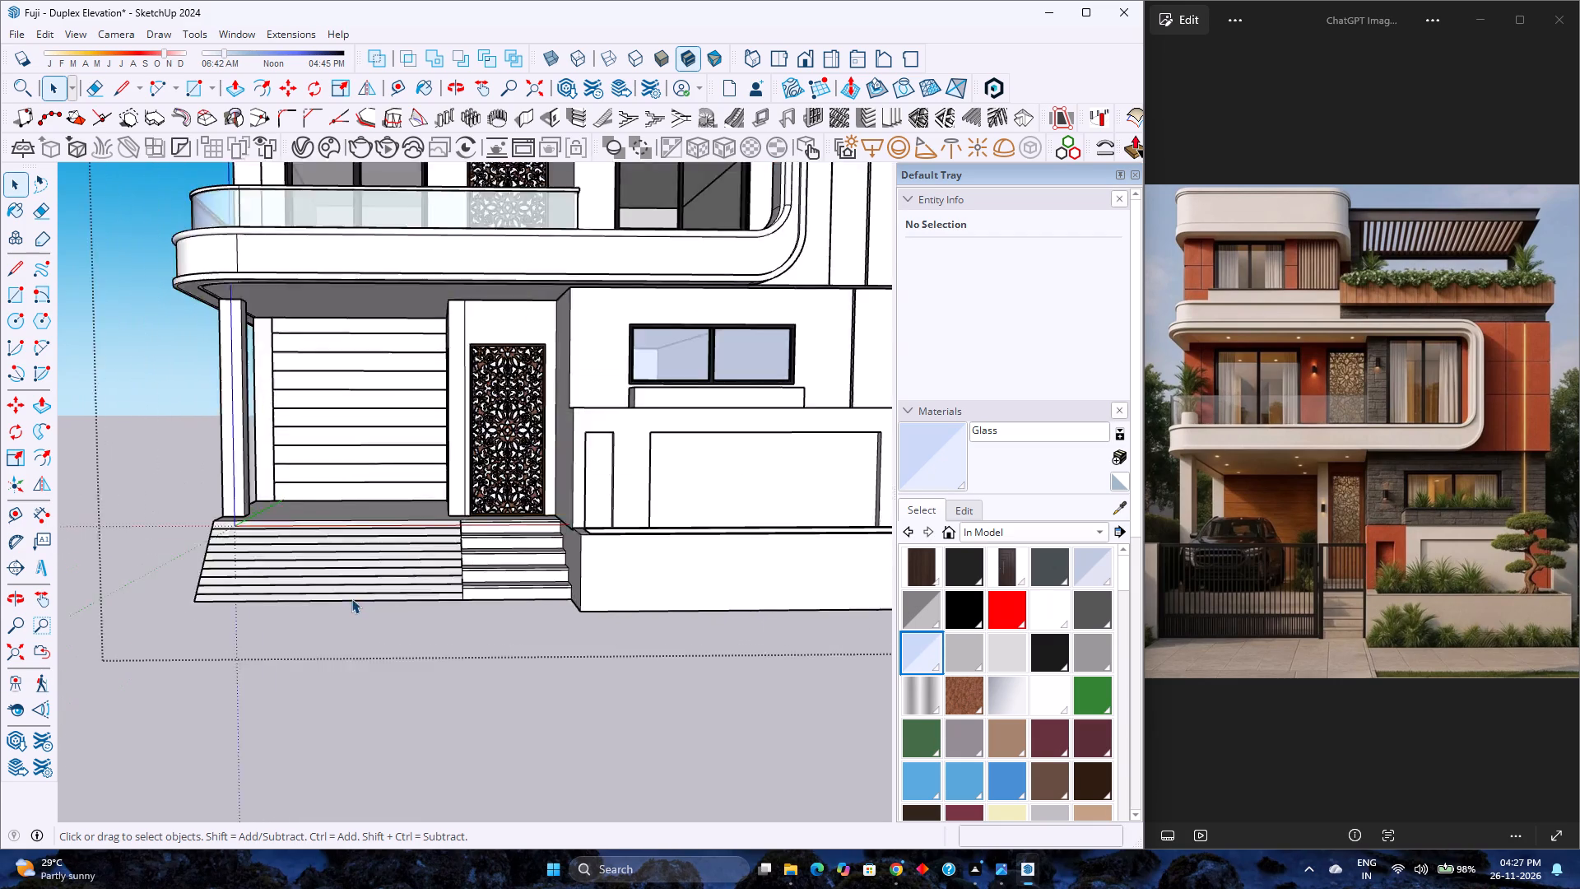
{"action": "scroll", "coordinate": [351, 598], "scroll_direction": "down", "scroll_amount": 5}
{"action": "scroll", "coordinate": [352, 598], "scroll_direction": "up", "scroll_amount": 5}
{"action": "scroll", "coordinate": [352, 598], "scroll_direction": "down", "scroll_amount": 15}
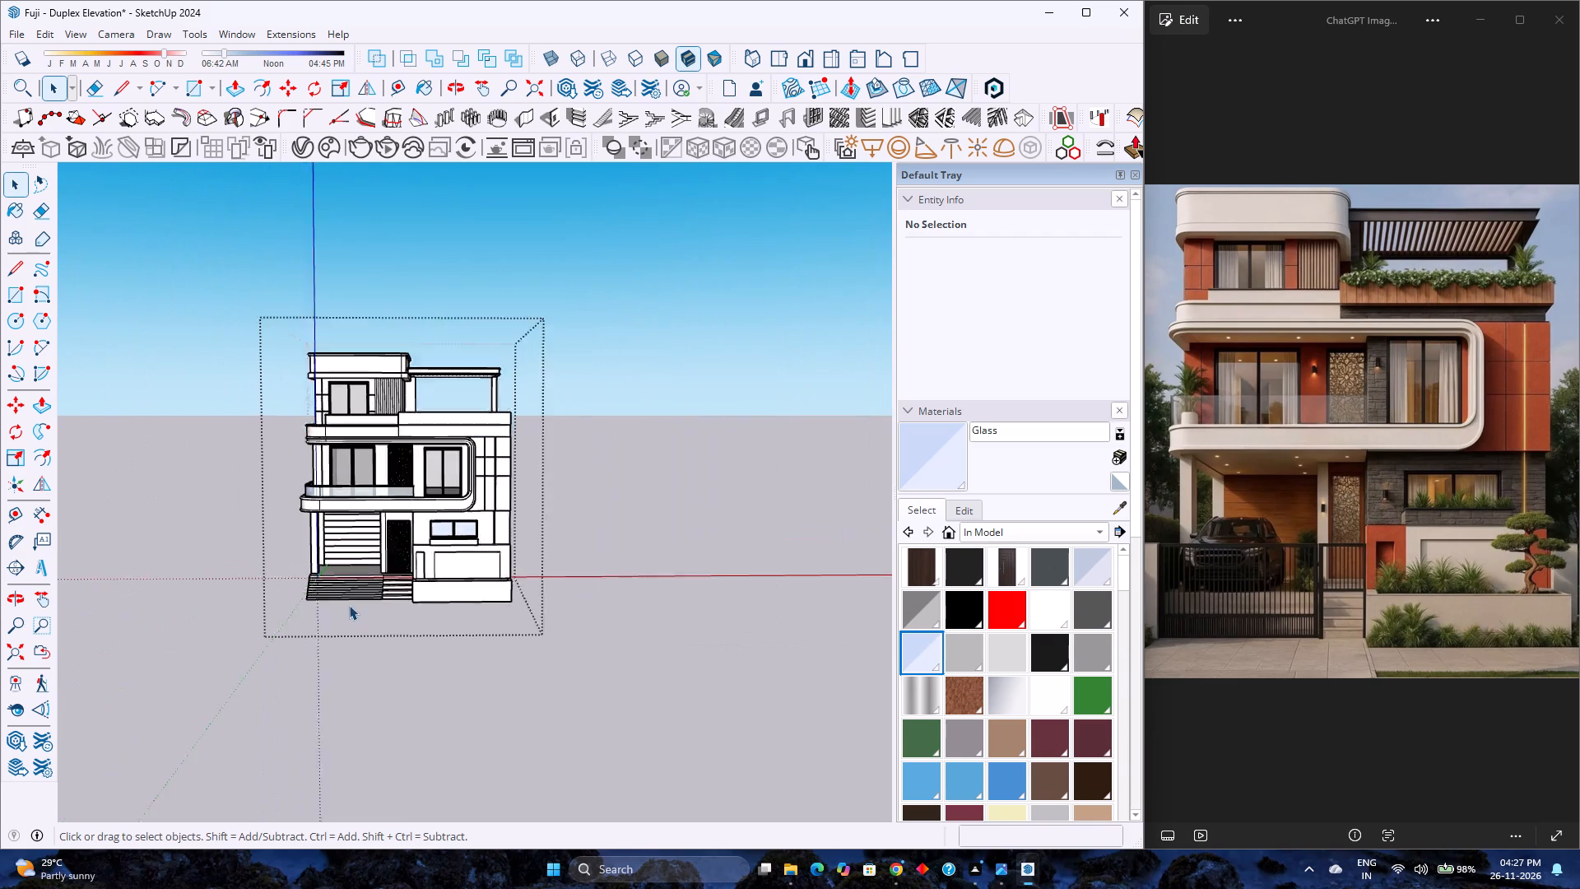
{"action": "scroll", "coordinate": [291, 589], "scroll_direction": "down", "scroll_amount": 4}
{"action": "scroll", "coordinate": [291, 589], "scroll_direction": "up", "scroll_amount": 3}
{"action": "scroll", "coordinate": [292, 589], "scroll_direction": "down", "scroll_amount": 4}
{"action": "scroll", "coordinate": [292, 589], "scroll_direction": "up", "scroll_amount": 3}
{"action": "scroll", "coordinate": [292, 589], "scroll_direction": "down", "scroll_amount": 2}
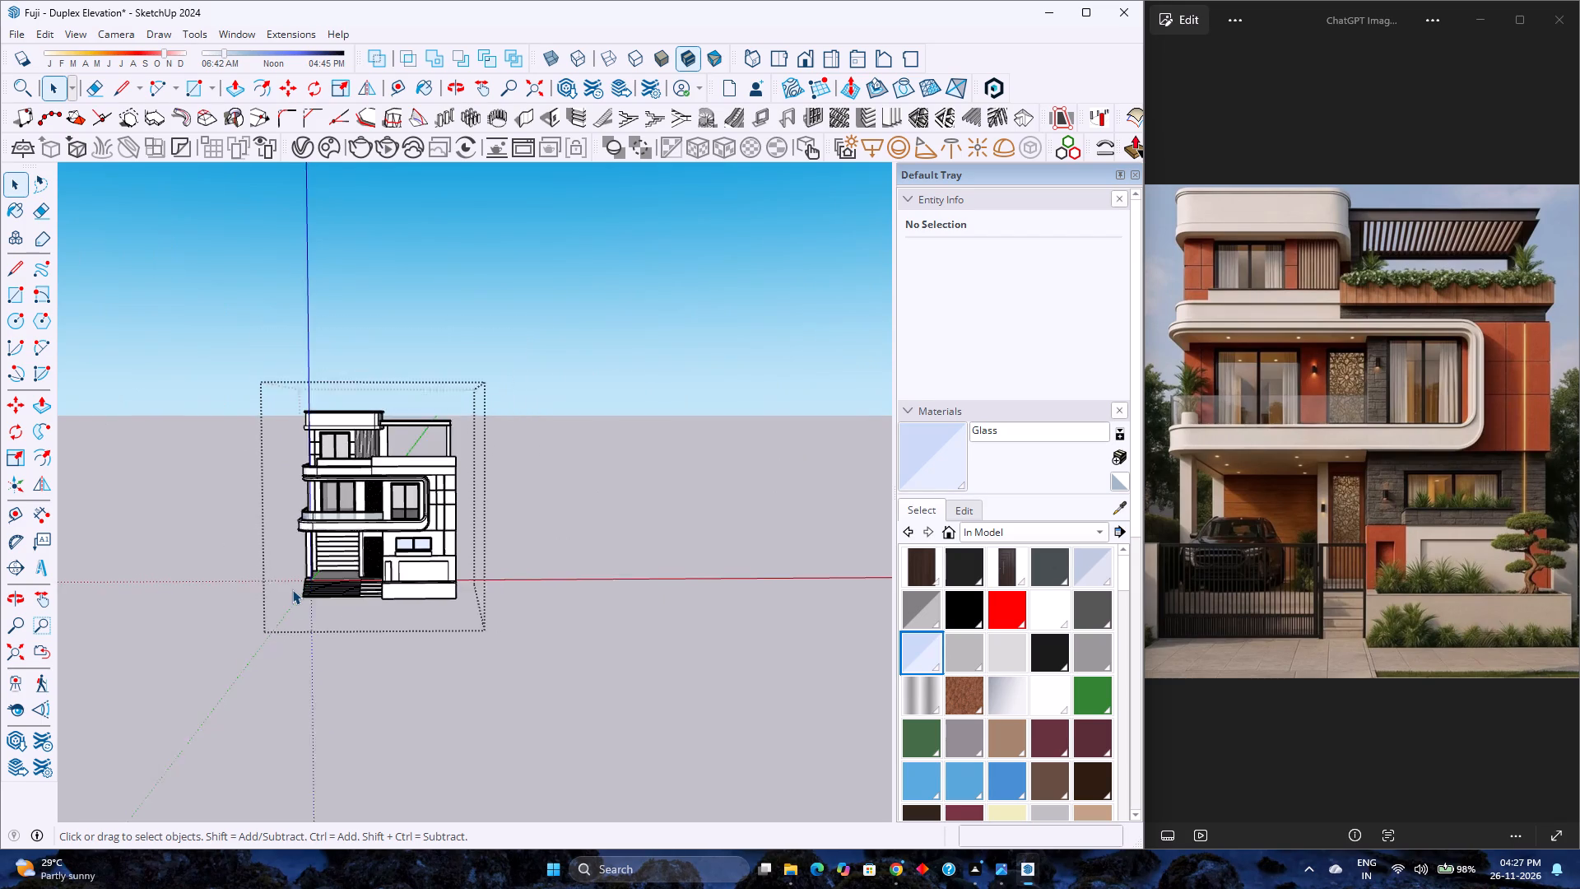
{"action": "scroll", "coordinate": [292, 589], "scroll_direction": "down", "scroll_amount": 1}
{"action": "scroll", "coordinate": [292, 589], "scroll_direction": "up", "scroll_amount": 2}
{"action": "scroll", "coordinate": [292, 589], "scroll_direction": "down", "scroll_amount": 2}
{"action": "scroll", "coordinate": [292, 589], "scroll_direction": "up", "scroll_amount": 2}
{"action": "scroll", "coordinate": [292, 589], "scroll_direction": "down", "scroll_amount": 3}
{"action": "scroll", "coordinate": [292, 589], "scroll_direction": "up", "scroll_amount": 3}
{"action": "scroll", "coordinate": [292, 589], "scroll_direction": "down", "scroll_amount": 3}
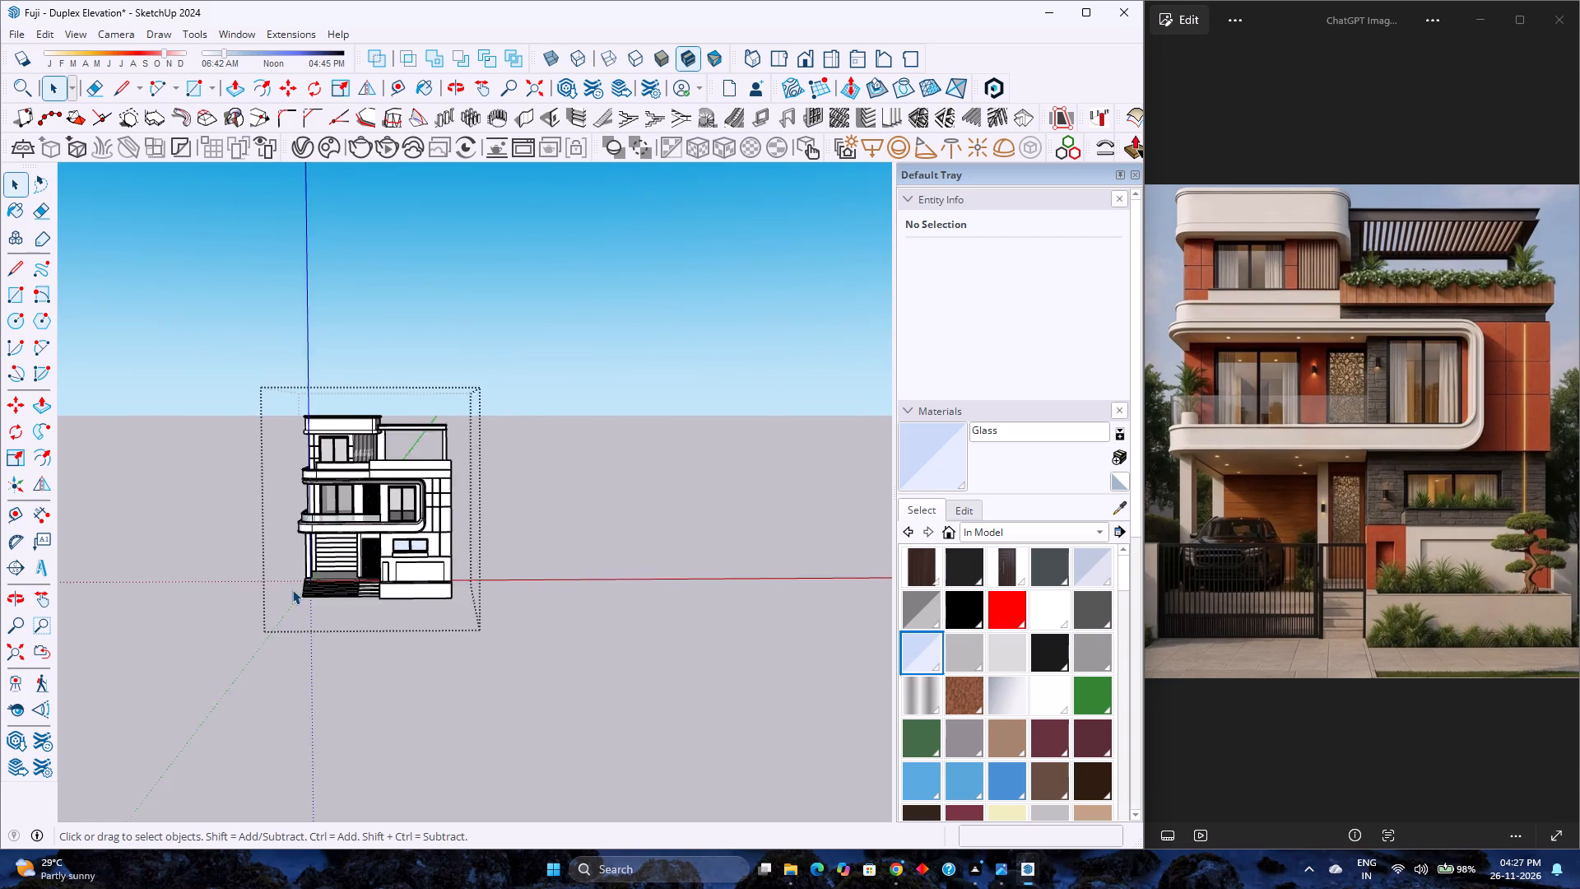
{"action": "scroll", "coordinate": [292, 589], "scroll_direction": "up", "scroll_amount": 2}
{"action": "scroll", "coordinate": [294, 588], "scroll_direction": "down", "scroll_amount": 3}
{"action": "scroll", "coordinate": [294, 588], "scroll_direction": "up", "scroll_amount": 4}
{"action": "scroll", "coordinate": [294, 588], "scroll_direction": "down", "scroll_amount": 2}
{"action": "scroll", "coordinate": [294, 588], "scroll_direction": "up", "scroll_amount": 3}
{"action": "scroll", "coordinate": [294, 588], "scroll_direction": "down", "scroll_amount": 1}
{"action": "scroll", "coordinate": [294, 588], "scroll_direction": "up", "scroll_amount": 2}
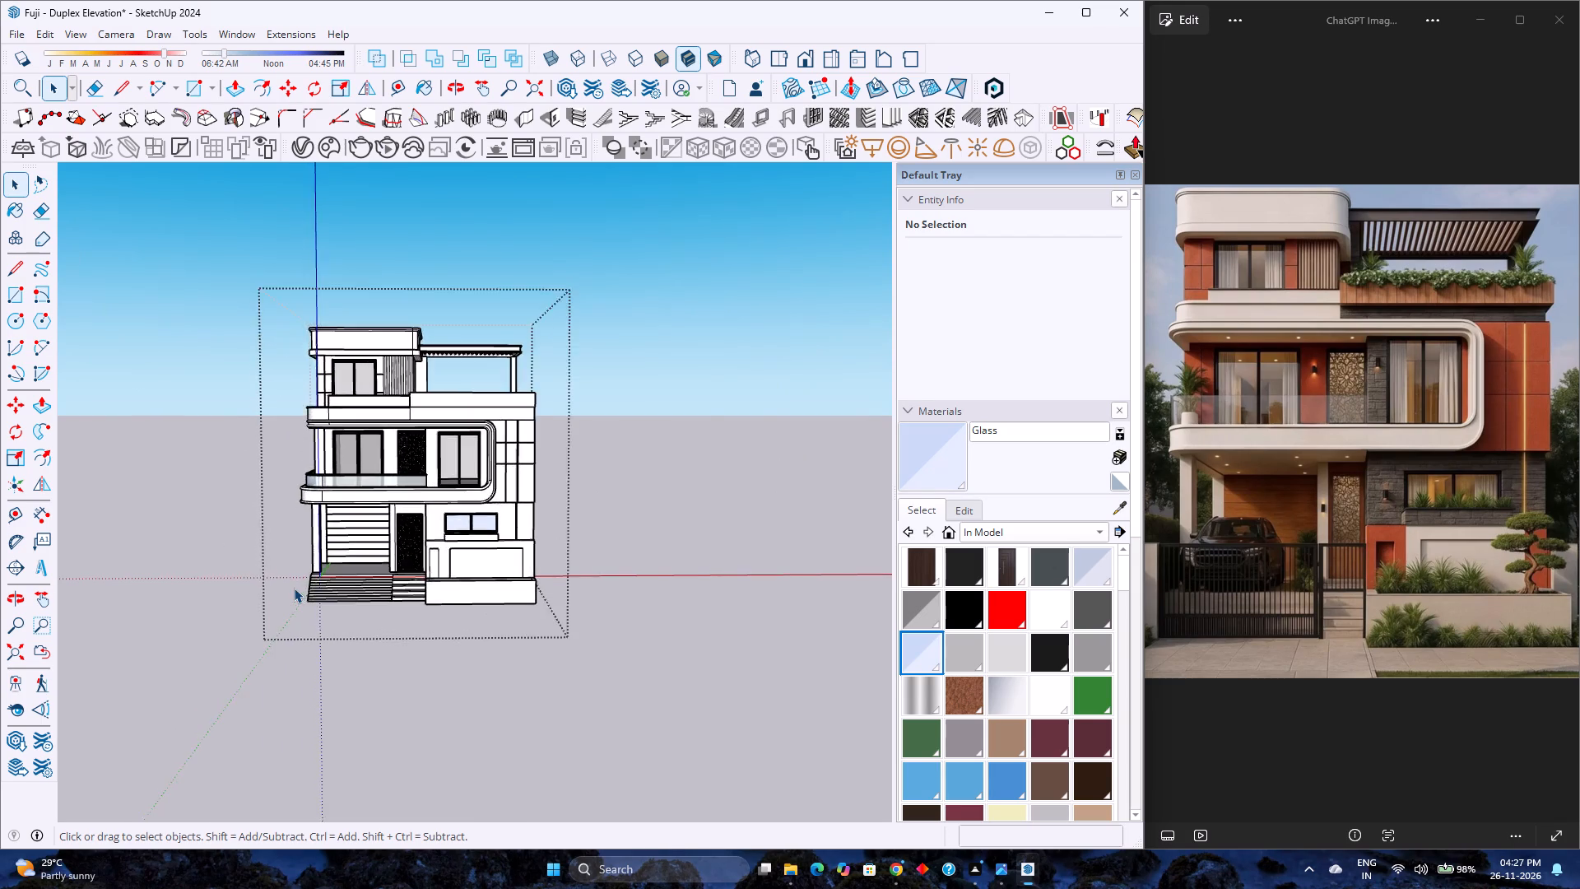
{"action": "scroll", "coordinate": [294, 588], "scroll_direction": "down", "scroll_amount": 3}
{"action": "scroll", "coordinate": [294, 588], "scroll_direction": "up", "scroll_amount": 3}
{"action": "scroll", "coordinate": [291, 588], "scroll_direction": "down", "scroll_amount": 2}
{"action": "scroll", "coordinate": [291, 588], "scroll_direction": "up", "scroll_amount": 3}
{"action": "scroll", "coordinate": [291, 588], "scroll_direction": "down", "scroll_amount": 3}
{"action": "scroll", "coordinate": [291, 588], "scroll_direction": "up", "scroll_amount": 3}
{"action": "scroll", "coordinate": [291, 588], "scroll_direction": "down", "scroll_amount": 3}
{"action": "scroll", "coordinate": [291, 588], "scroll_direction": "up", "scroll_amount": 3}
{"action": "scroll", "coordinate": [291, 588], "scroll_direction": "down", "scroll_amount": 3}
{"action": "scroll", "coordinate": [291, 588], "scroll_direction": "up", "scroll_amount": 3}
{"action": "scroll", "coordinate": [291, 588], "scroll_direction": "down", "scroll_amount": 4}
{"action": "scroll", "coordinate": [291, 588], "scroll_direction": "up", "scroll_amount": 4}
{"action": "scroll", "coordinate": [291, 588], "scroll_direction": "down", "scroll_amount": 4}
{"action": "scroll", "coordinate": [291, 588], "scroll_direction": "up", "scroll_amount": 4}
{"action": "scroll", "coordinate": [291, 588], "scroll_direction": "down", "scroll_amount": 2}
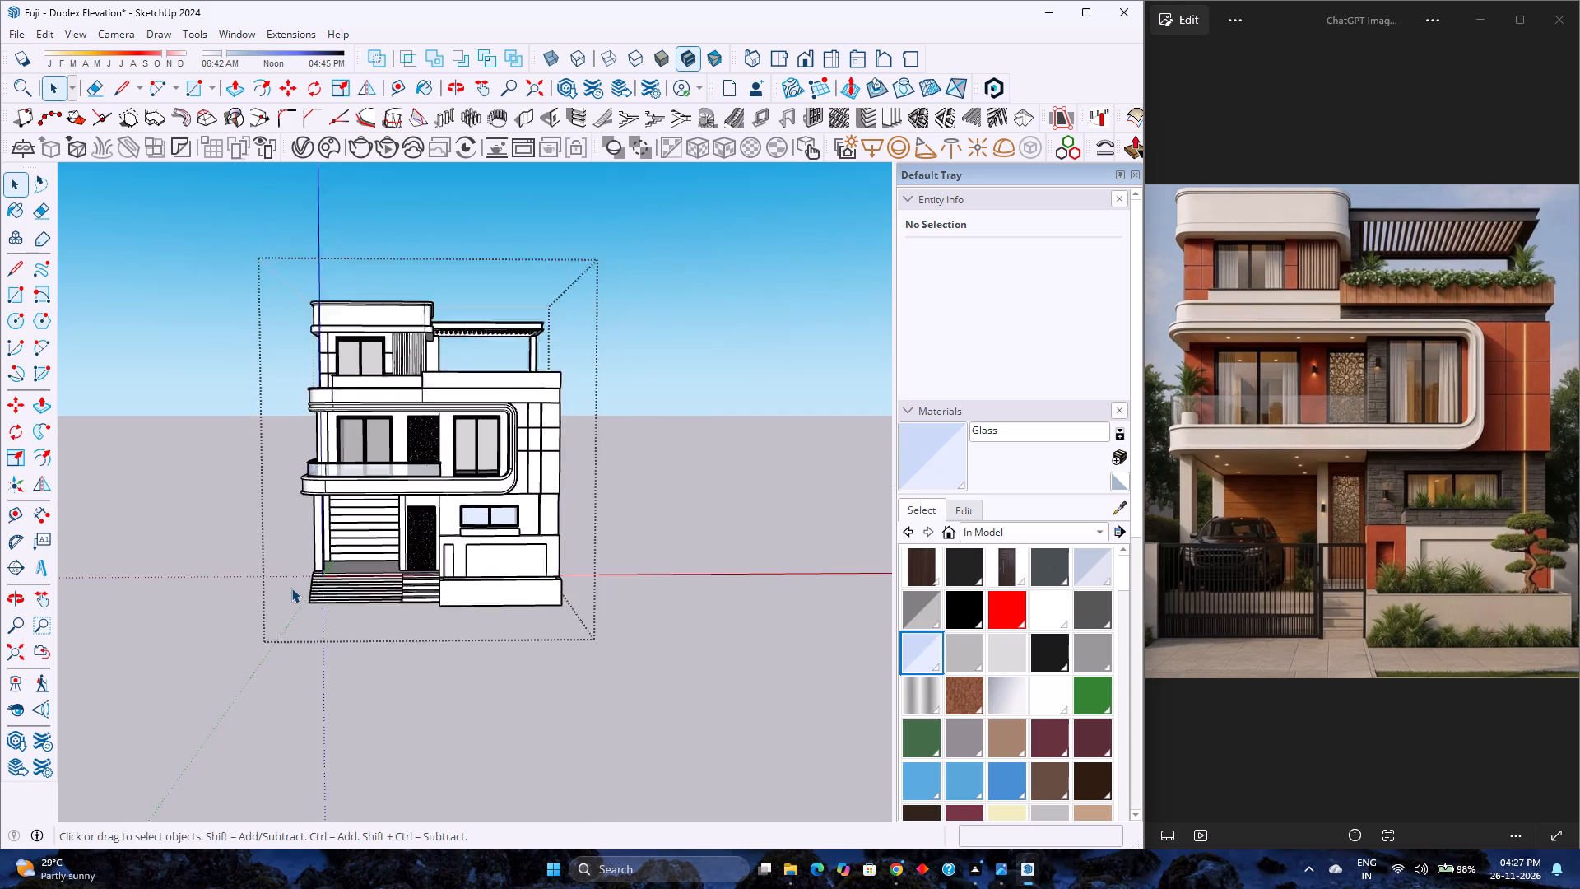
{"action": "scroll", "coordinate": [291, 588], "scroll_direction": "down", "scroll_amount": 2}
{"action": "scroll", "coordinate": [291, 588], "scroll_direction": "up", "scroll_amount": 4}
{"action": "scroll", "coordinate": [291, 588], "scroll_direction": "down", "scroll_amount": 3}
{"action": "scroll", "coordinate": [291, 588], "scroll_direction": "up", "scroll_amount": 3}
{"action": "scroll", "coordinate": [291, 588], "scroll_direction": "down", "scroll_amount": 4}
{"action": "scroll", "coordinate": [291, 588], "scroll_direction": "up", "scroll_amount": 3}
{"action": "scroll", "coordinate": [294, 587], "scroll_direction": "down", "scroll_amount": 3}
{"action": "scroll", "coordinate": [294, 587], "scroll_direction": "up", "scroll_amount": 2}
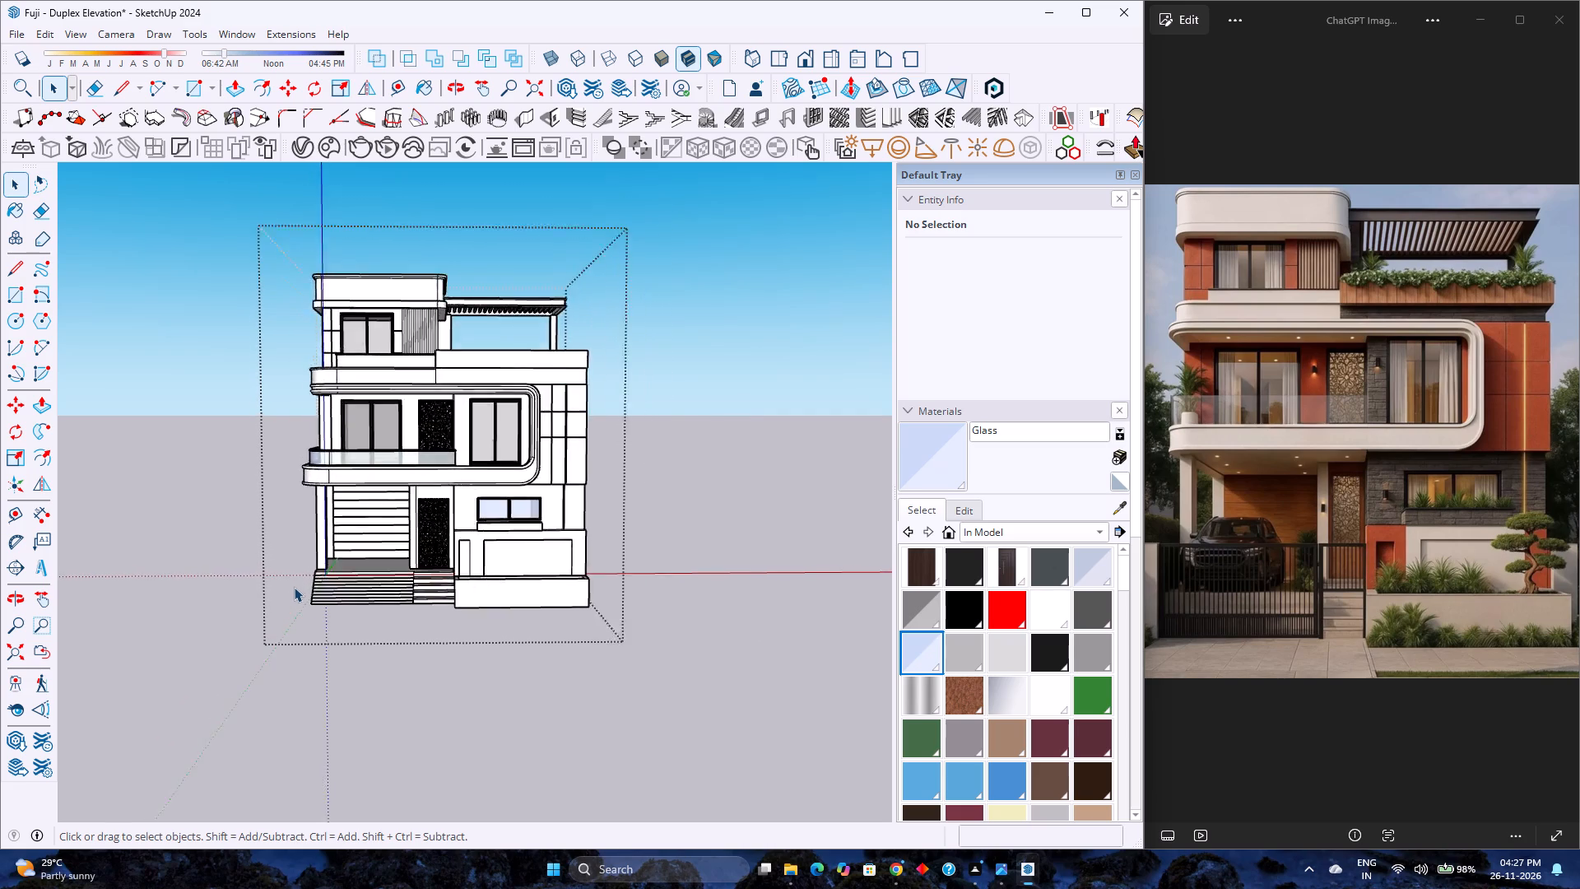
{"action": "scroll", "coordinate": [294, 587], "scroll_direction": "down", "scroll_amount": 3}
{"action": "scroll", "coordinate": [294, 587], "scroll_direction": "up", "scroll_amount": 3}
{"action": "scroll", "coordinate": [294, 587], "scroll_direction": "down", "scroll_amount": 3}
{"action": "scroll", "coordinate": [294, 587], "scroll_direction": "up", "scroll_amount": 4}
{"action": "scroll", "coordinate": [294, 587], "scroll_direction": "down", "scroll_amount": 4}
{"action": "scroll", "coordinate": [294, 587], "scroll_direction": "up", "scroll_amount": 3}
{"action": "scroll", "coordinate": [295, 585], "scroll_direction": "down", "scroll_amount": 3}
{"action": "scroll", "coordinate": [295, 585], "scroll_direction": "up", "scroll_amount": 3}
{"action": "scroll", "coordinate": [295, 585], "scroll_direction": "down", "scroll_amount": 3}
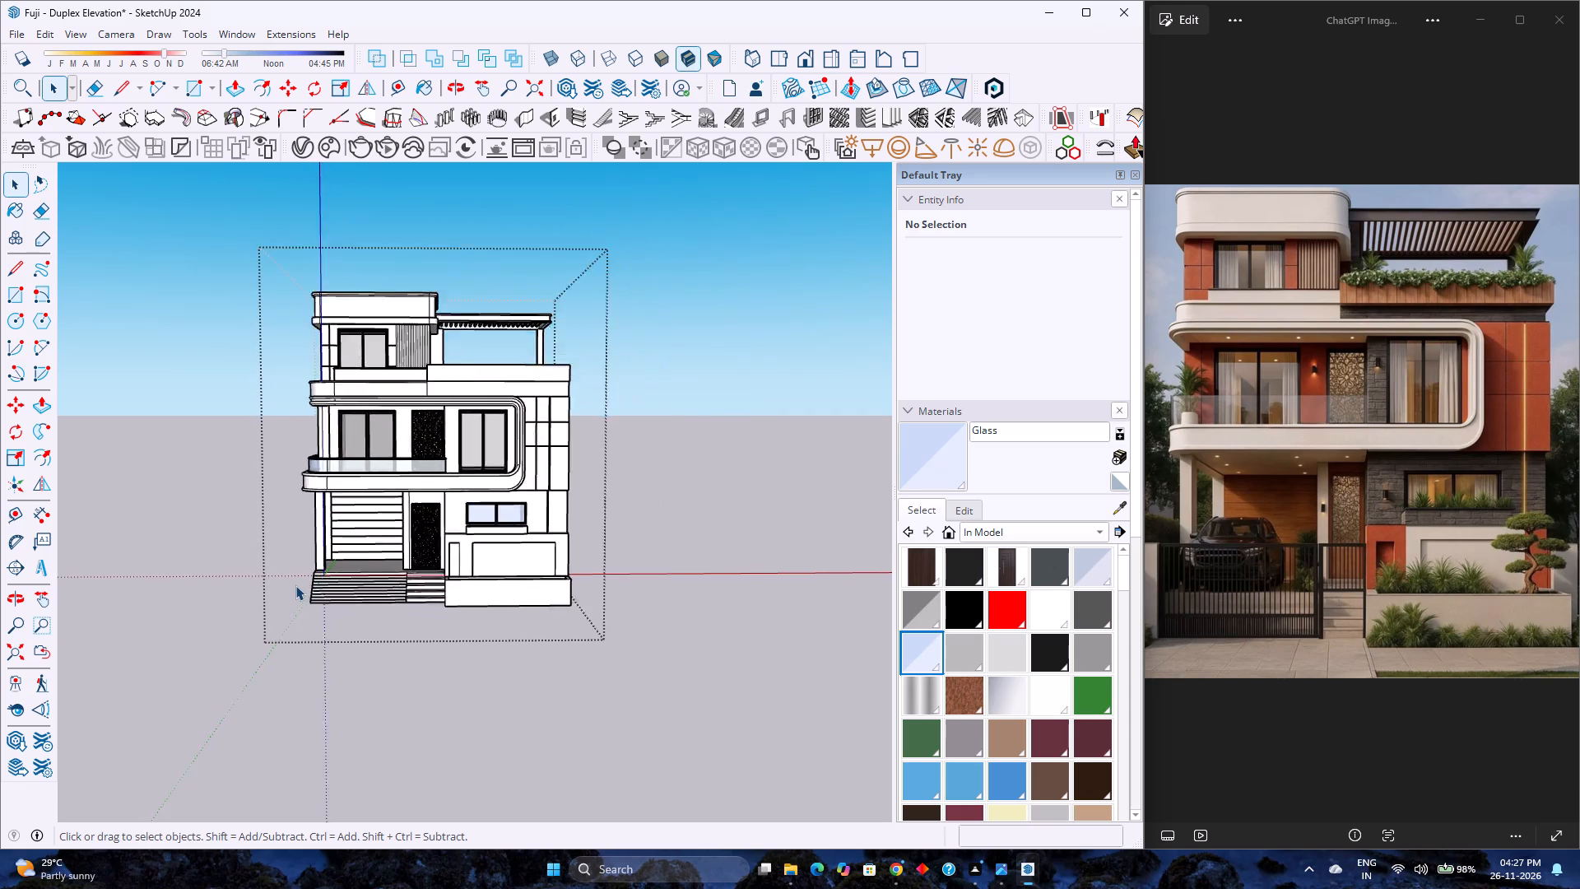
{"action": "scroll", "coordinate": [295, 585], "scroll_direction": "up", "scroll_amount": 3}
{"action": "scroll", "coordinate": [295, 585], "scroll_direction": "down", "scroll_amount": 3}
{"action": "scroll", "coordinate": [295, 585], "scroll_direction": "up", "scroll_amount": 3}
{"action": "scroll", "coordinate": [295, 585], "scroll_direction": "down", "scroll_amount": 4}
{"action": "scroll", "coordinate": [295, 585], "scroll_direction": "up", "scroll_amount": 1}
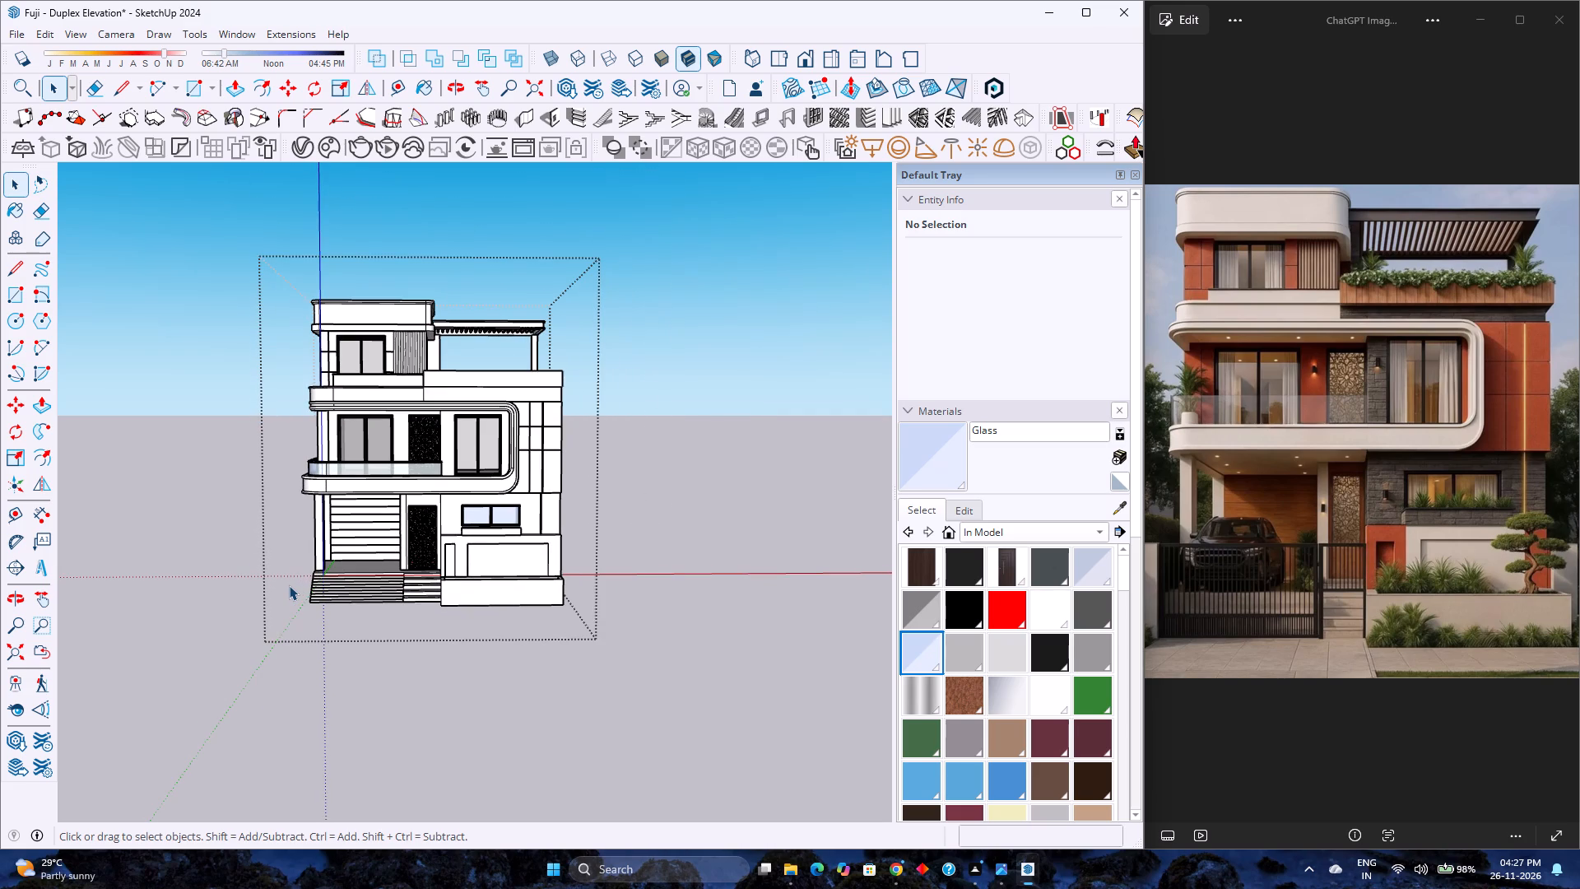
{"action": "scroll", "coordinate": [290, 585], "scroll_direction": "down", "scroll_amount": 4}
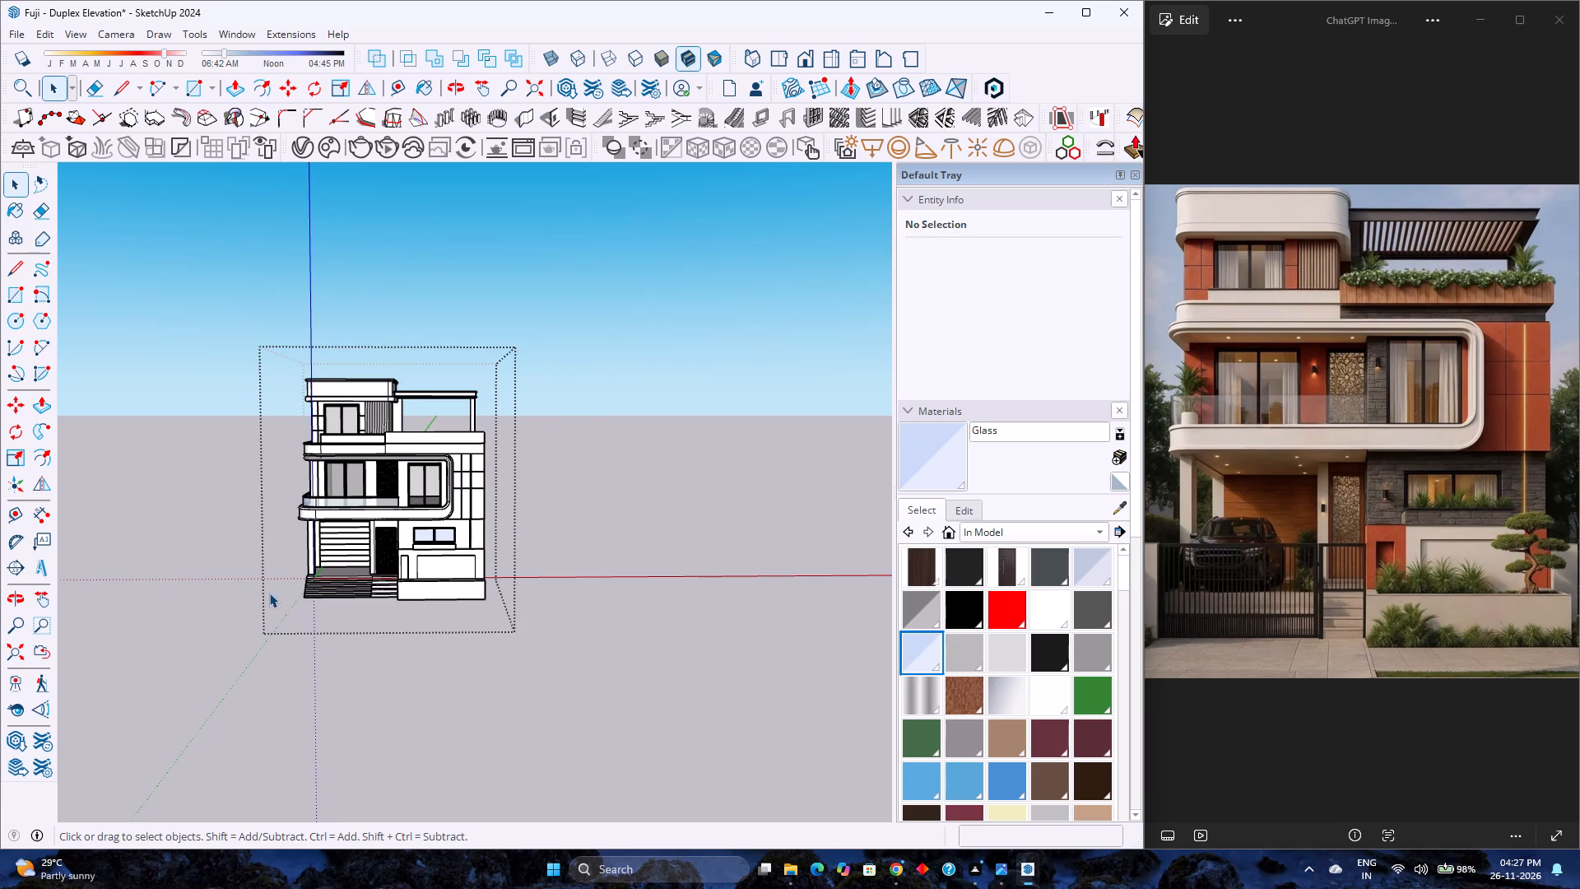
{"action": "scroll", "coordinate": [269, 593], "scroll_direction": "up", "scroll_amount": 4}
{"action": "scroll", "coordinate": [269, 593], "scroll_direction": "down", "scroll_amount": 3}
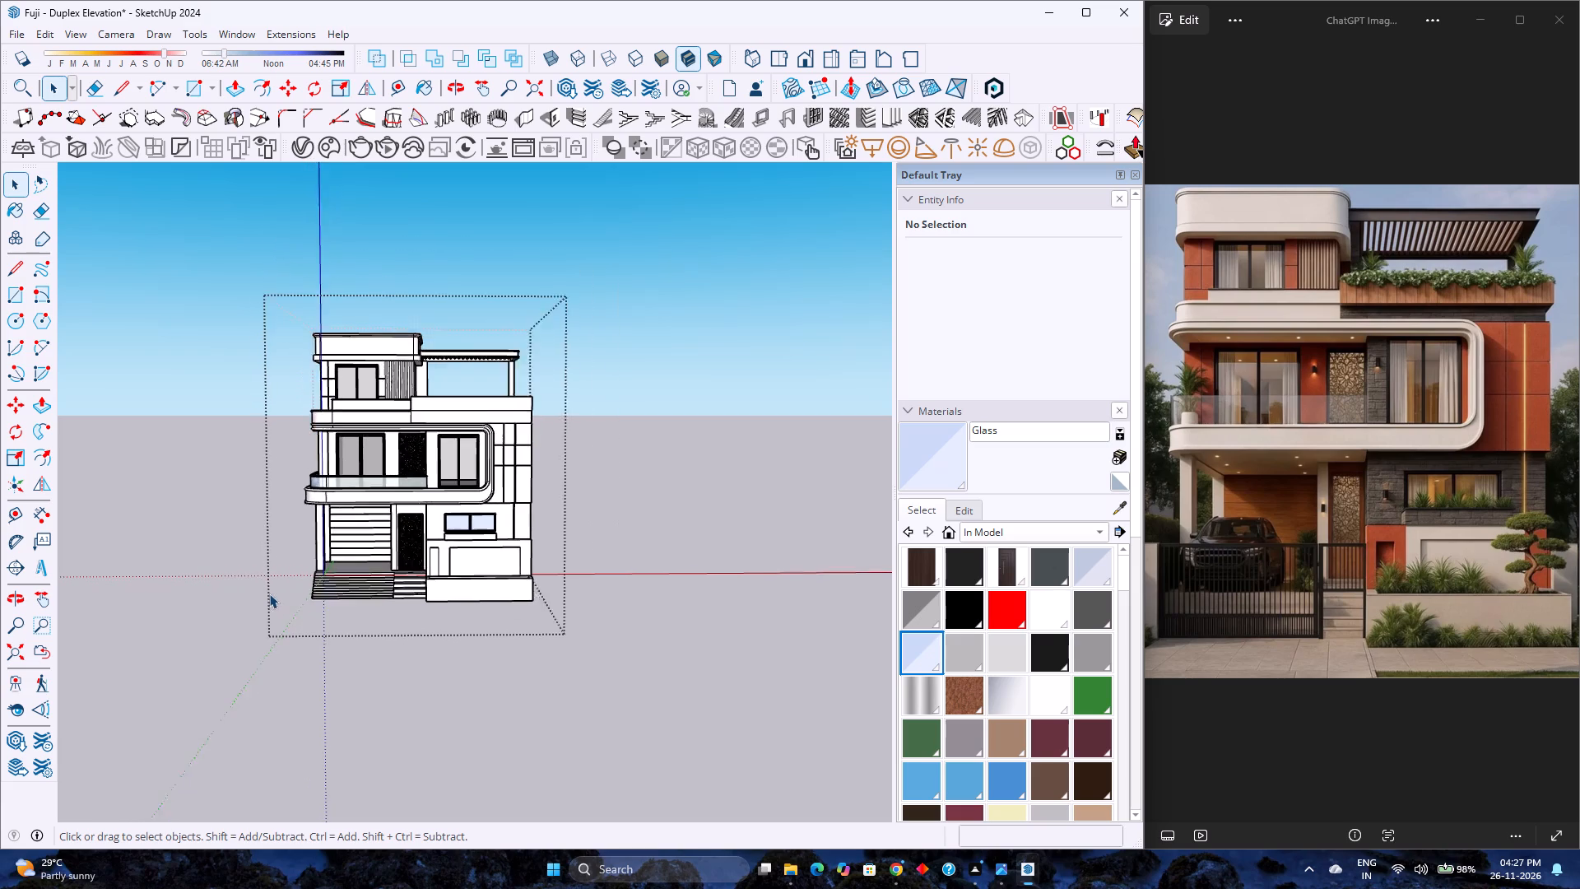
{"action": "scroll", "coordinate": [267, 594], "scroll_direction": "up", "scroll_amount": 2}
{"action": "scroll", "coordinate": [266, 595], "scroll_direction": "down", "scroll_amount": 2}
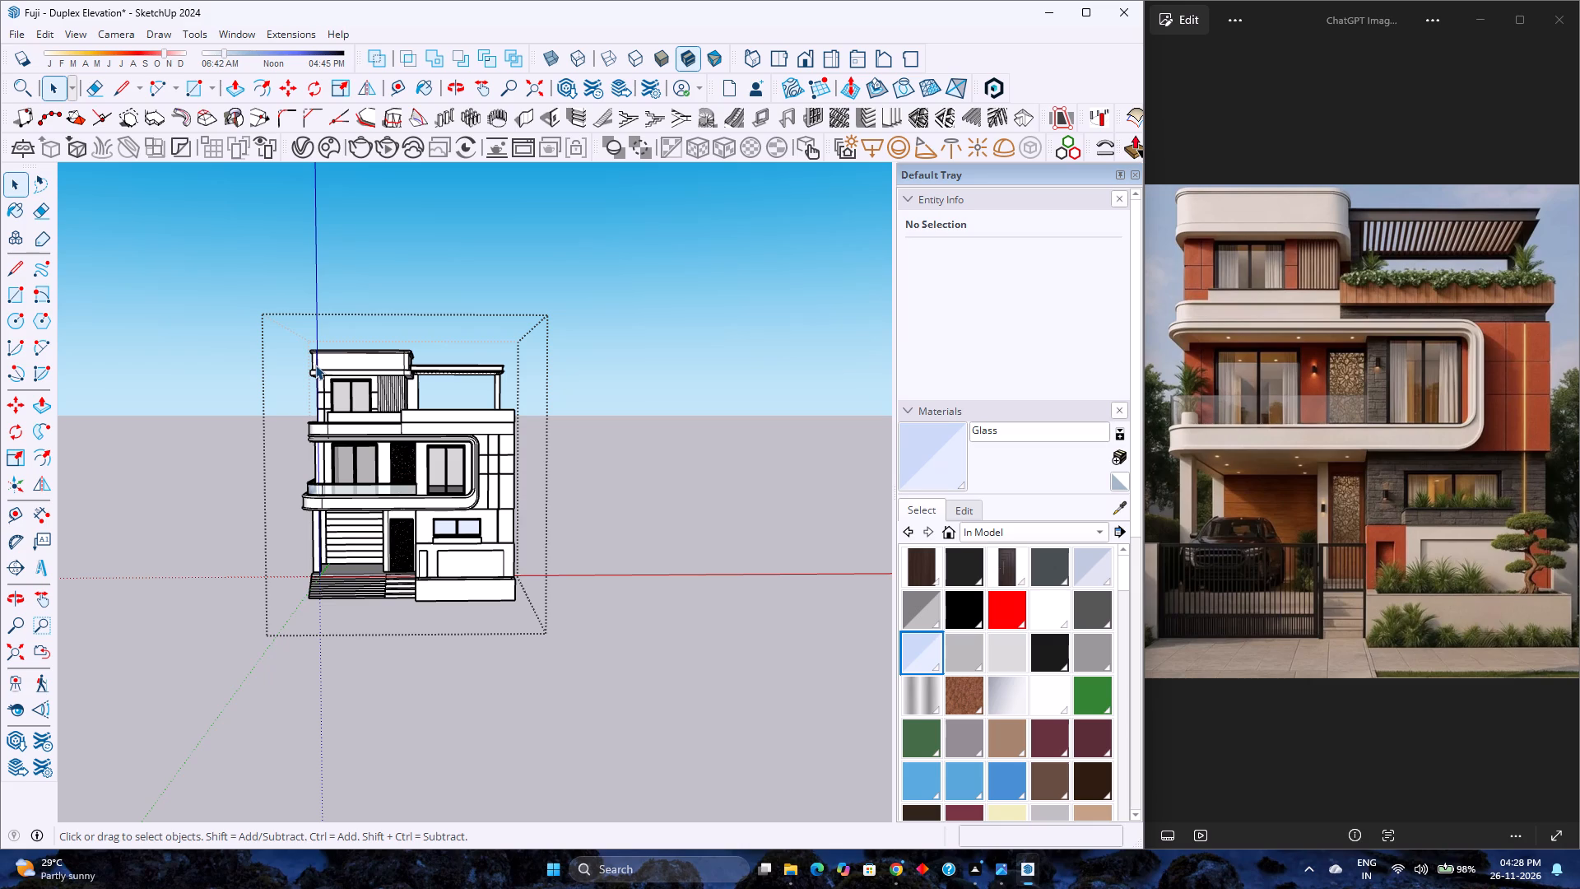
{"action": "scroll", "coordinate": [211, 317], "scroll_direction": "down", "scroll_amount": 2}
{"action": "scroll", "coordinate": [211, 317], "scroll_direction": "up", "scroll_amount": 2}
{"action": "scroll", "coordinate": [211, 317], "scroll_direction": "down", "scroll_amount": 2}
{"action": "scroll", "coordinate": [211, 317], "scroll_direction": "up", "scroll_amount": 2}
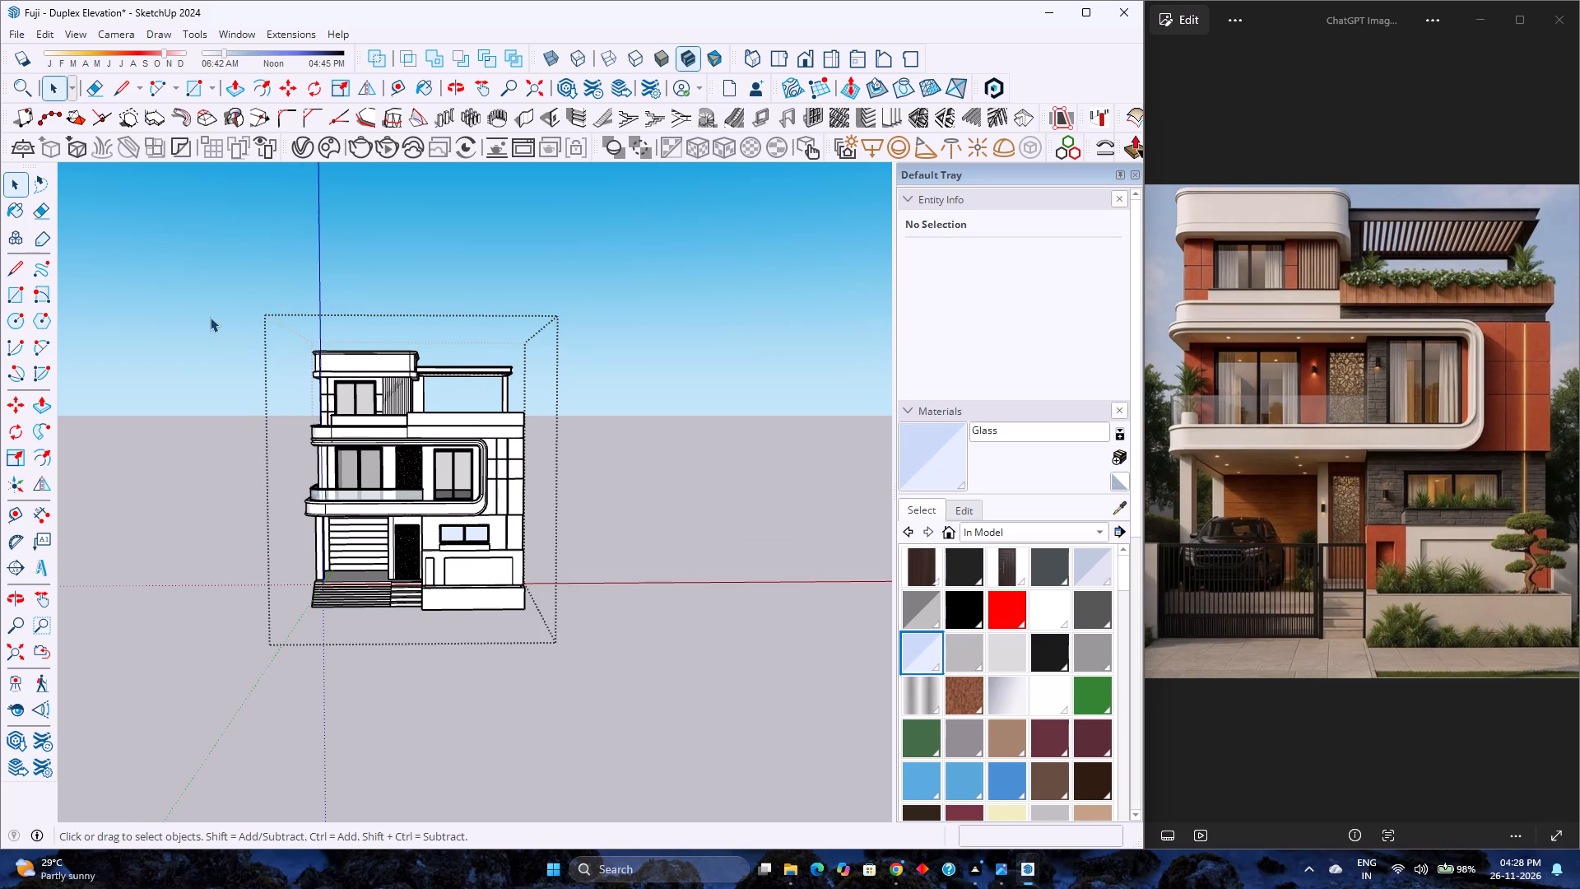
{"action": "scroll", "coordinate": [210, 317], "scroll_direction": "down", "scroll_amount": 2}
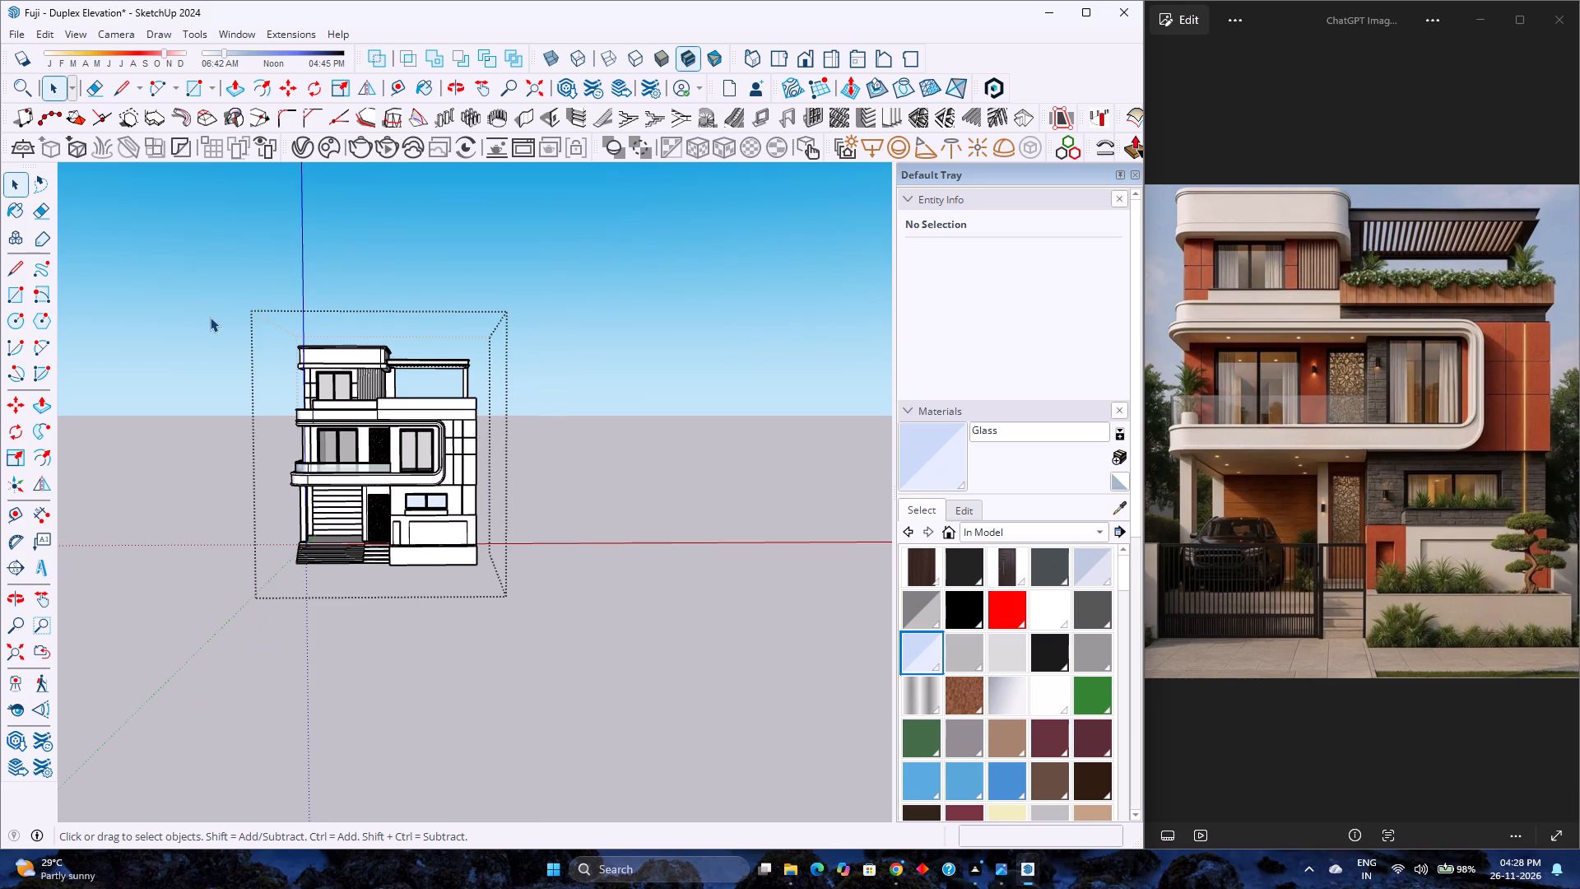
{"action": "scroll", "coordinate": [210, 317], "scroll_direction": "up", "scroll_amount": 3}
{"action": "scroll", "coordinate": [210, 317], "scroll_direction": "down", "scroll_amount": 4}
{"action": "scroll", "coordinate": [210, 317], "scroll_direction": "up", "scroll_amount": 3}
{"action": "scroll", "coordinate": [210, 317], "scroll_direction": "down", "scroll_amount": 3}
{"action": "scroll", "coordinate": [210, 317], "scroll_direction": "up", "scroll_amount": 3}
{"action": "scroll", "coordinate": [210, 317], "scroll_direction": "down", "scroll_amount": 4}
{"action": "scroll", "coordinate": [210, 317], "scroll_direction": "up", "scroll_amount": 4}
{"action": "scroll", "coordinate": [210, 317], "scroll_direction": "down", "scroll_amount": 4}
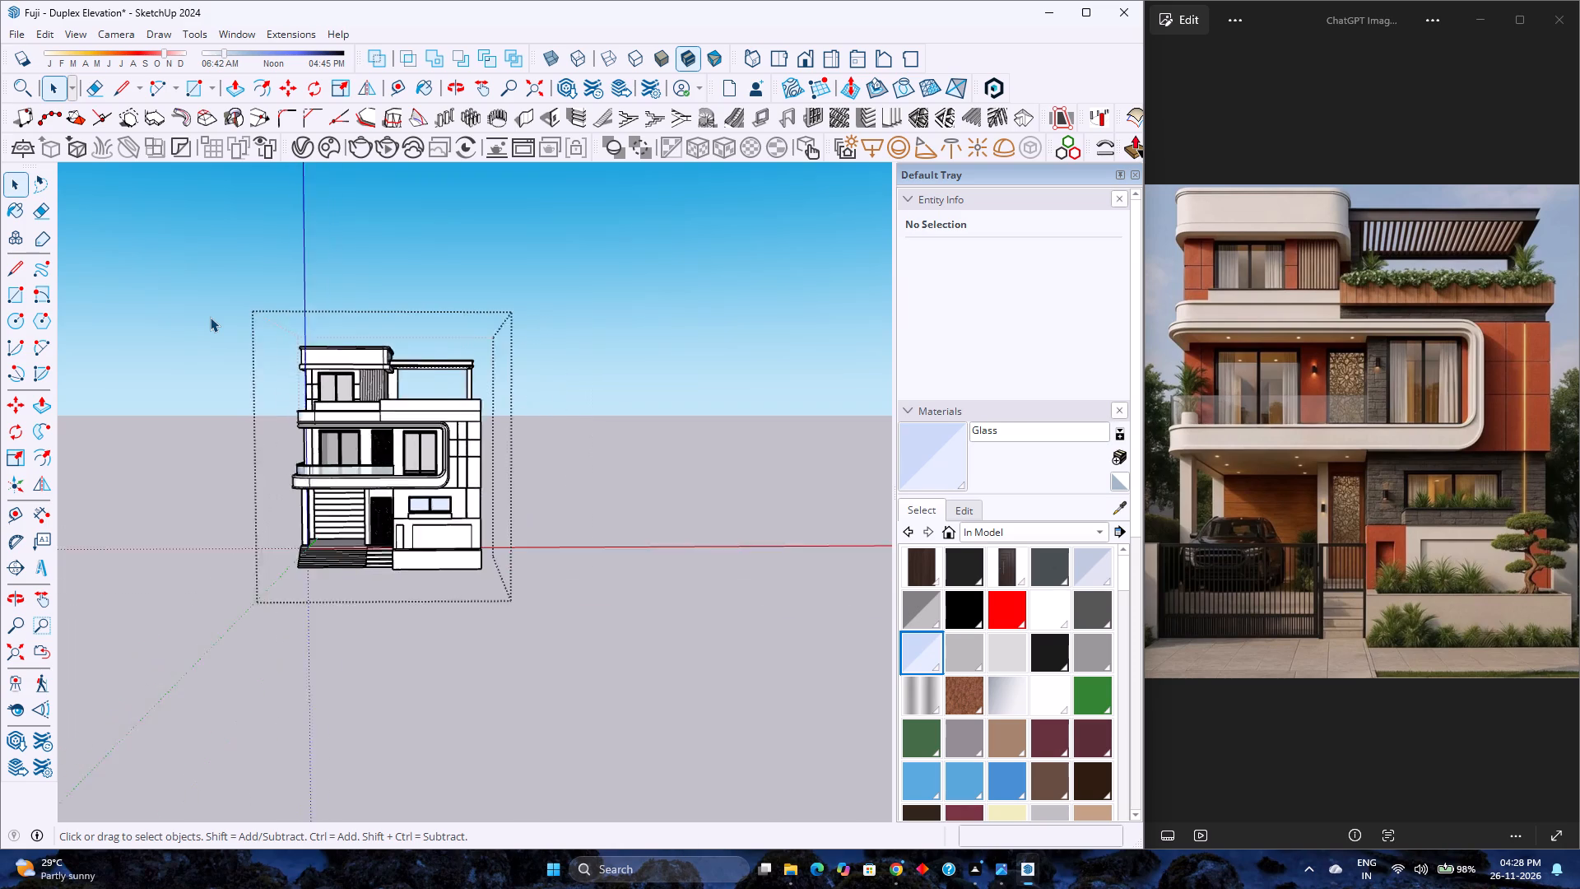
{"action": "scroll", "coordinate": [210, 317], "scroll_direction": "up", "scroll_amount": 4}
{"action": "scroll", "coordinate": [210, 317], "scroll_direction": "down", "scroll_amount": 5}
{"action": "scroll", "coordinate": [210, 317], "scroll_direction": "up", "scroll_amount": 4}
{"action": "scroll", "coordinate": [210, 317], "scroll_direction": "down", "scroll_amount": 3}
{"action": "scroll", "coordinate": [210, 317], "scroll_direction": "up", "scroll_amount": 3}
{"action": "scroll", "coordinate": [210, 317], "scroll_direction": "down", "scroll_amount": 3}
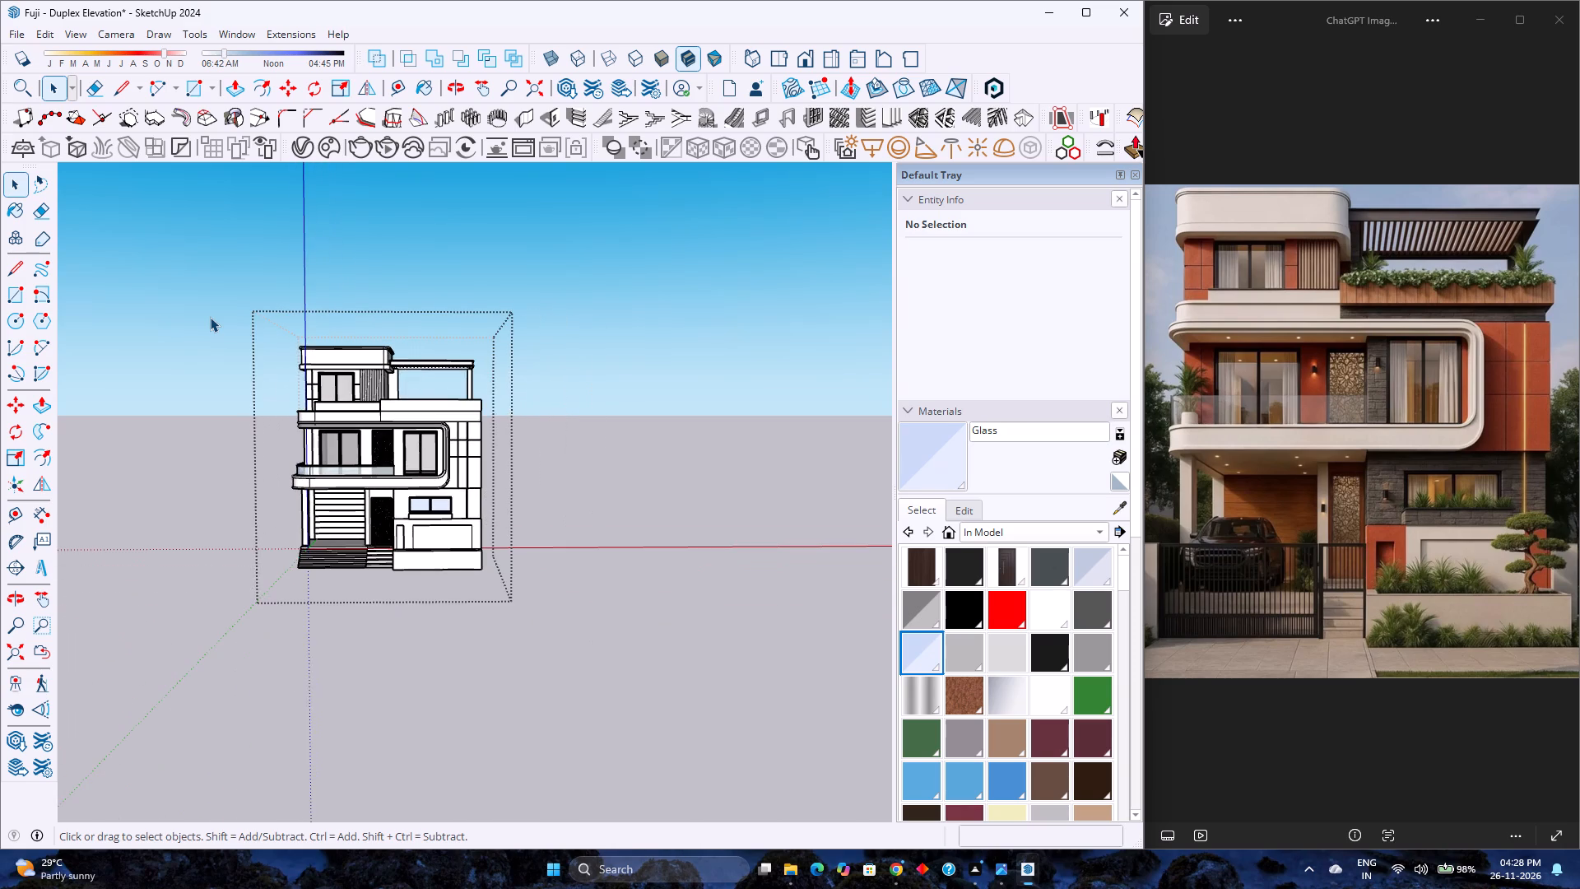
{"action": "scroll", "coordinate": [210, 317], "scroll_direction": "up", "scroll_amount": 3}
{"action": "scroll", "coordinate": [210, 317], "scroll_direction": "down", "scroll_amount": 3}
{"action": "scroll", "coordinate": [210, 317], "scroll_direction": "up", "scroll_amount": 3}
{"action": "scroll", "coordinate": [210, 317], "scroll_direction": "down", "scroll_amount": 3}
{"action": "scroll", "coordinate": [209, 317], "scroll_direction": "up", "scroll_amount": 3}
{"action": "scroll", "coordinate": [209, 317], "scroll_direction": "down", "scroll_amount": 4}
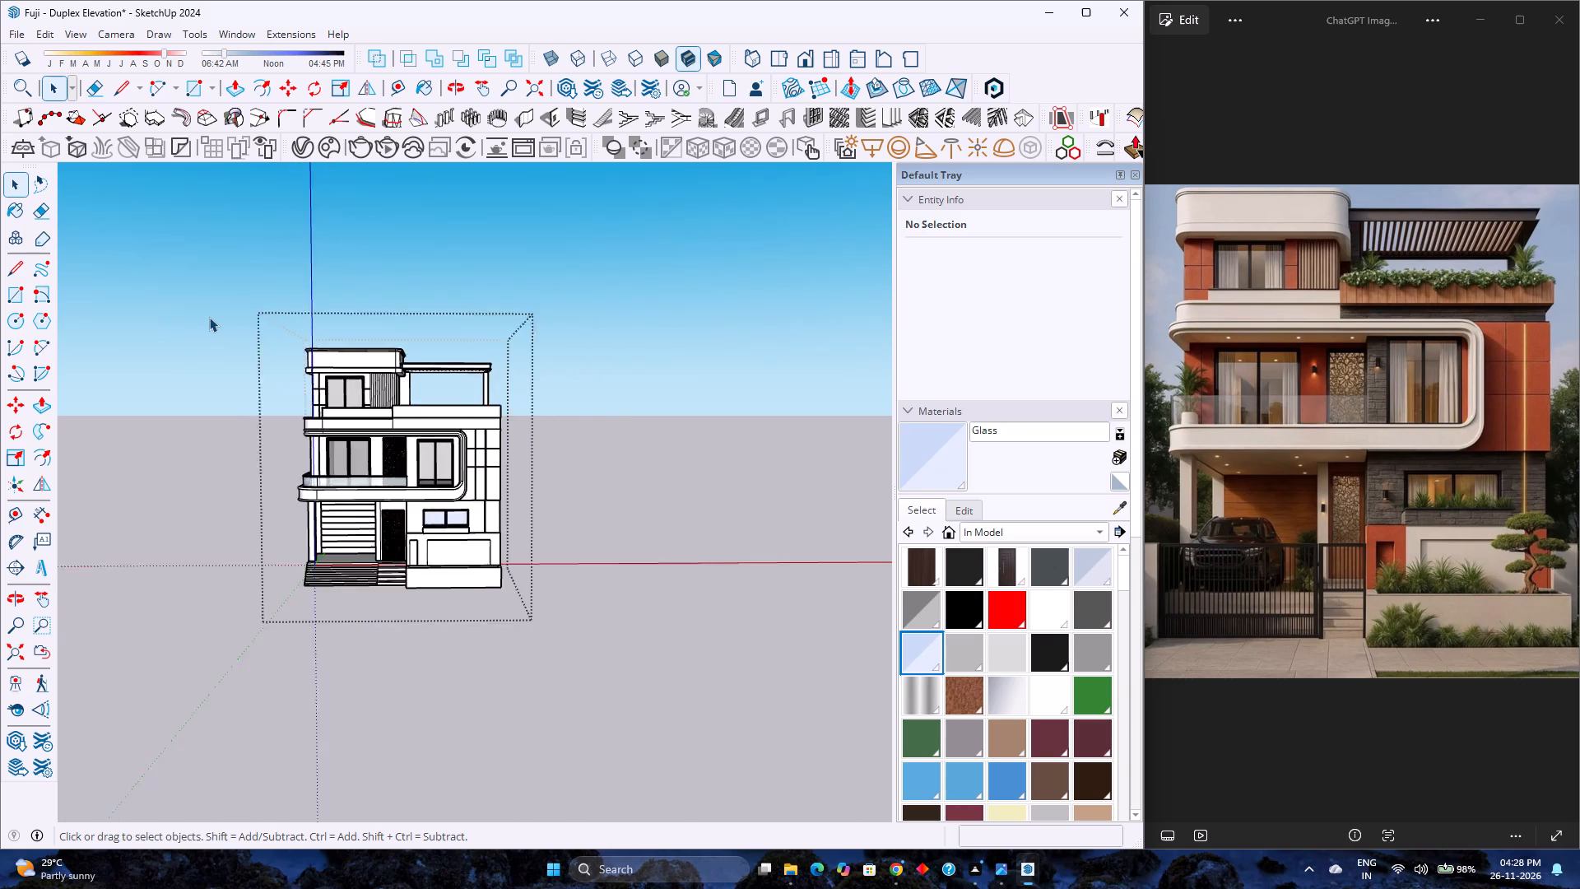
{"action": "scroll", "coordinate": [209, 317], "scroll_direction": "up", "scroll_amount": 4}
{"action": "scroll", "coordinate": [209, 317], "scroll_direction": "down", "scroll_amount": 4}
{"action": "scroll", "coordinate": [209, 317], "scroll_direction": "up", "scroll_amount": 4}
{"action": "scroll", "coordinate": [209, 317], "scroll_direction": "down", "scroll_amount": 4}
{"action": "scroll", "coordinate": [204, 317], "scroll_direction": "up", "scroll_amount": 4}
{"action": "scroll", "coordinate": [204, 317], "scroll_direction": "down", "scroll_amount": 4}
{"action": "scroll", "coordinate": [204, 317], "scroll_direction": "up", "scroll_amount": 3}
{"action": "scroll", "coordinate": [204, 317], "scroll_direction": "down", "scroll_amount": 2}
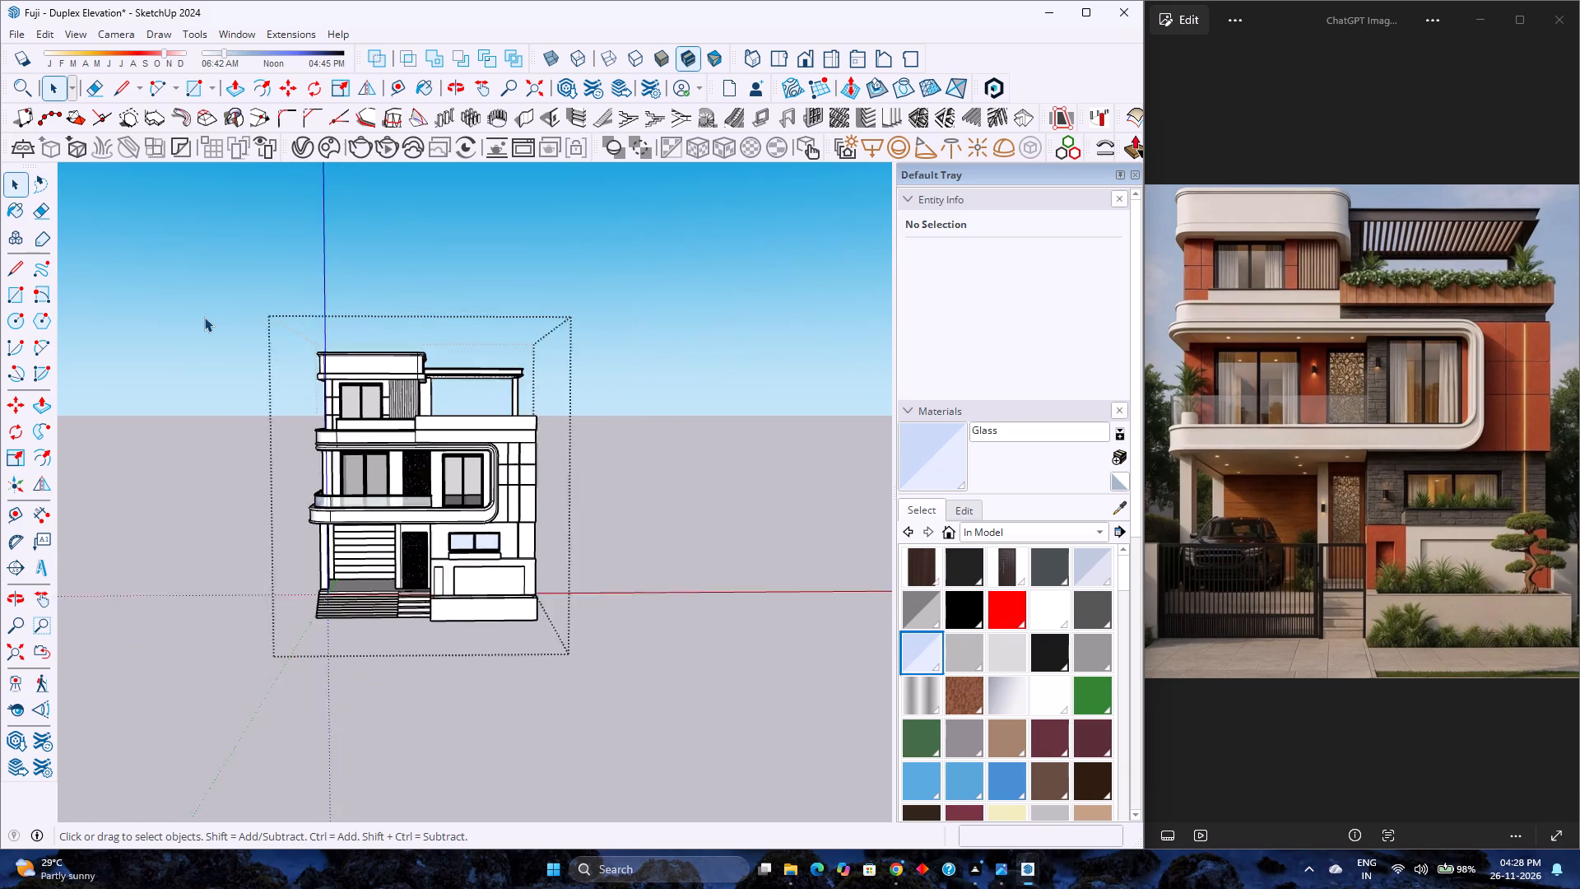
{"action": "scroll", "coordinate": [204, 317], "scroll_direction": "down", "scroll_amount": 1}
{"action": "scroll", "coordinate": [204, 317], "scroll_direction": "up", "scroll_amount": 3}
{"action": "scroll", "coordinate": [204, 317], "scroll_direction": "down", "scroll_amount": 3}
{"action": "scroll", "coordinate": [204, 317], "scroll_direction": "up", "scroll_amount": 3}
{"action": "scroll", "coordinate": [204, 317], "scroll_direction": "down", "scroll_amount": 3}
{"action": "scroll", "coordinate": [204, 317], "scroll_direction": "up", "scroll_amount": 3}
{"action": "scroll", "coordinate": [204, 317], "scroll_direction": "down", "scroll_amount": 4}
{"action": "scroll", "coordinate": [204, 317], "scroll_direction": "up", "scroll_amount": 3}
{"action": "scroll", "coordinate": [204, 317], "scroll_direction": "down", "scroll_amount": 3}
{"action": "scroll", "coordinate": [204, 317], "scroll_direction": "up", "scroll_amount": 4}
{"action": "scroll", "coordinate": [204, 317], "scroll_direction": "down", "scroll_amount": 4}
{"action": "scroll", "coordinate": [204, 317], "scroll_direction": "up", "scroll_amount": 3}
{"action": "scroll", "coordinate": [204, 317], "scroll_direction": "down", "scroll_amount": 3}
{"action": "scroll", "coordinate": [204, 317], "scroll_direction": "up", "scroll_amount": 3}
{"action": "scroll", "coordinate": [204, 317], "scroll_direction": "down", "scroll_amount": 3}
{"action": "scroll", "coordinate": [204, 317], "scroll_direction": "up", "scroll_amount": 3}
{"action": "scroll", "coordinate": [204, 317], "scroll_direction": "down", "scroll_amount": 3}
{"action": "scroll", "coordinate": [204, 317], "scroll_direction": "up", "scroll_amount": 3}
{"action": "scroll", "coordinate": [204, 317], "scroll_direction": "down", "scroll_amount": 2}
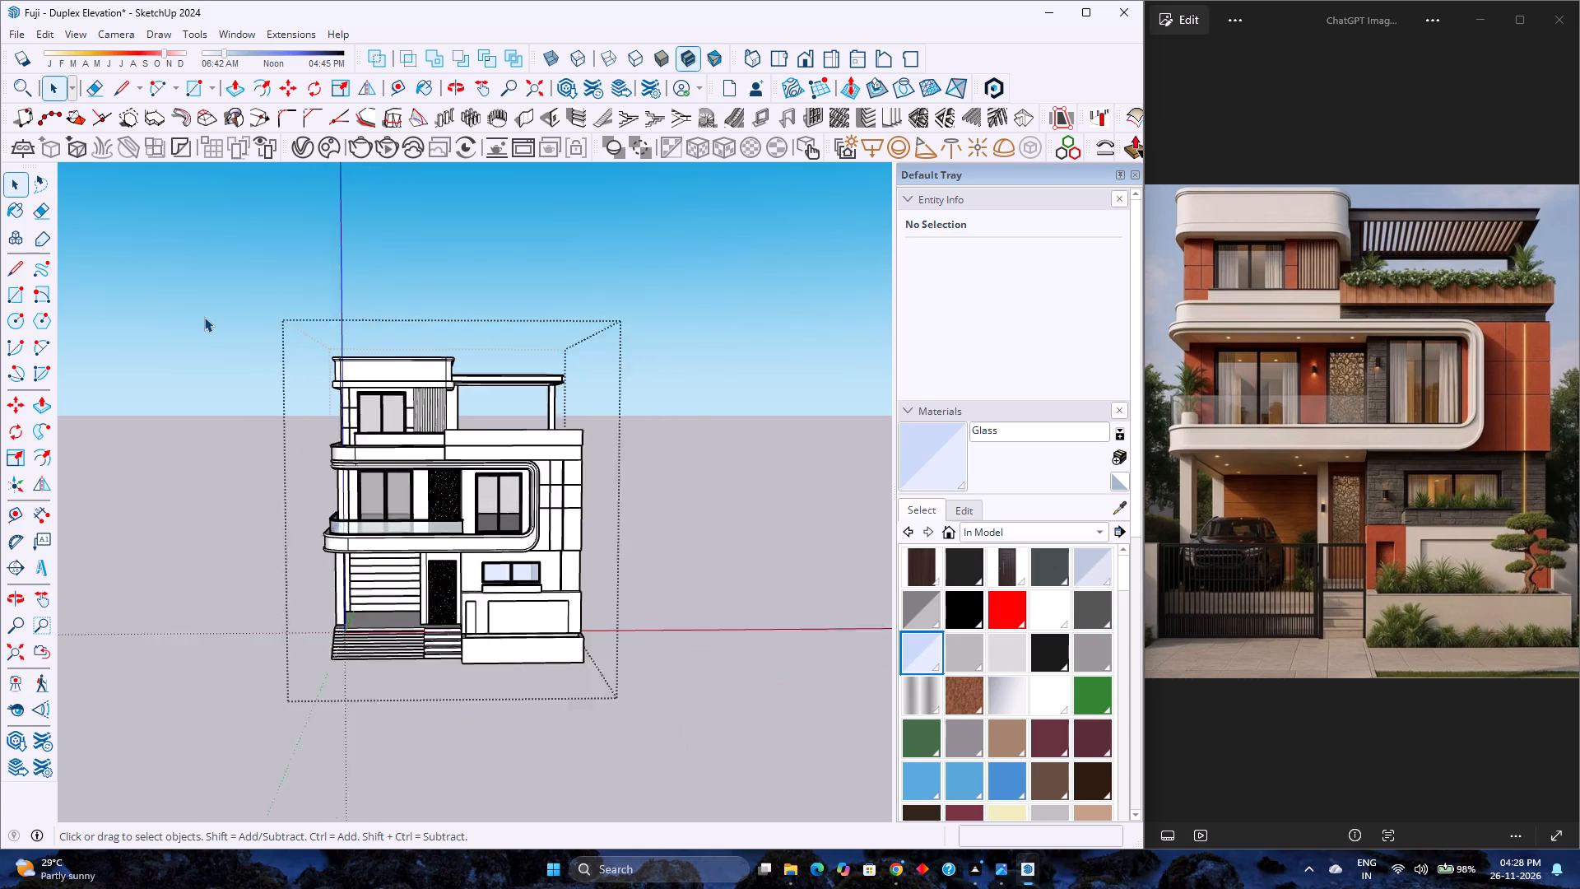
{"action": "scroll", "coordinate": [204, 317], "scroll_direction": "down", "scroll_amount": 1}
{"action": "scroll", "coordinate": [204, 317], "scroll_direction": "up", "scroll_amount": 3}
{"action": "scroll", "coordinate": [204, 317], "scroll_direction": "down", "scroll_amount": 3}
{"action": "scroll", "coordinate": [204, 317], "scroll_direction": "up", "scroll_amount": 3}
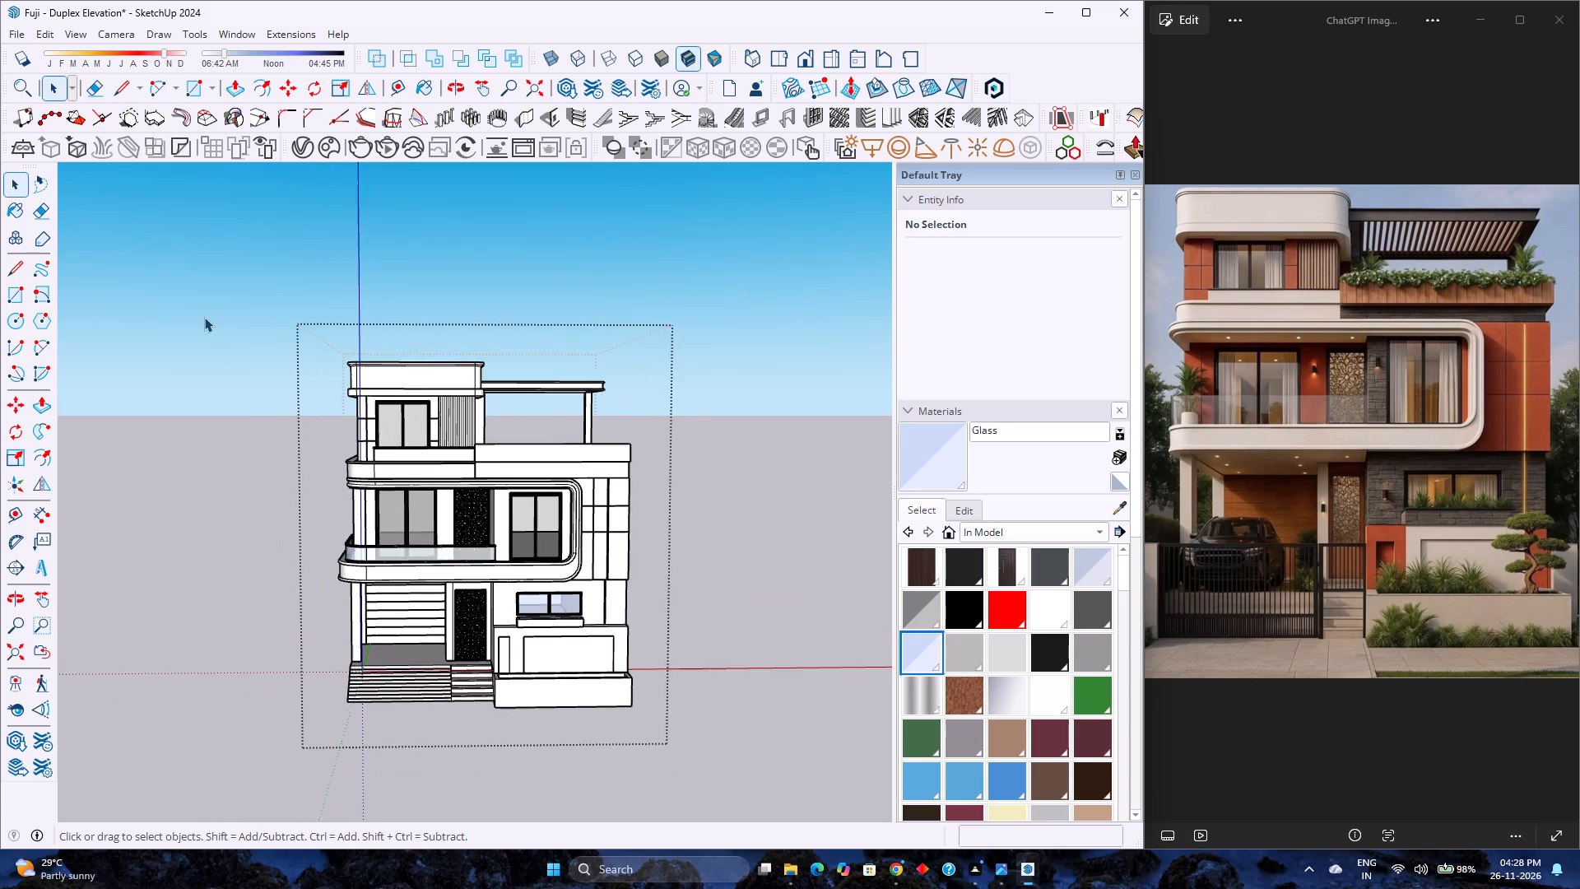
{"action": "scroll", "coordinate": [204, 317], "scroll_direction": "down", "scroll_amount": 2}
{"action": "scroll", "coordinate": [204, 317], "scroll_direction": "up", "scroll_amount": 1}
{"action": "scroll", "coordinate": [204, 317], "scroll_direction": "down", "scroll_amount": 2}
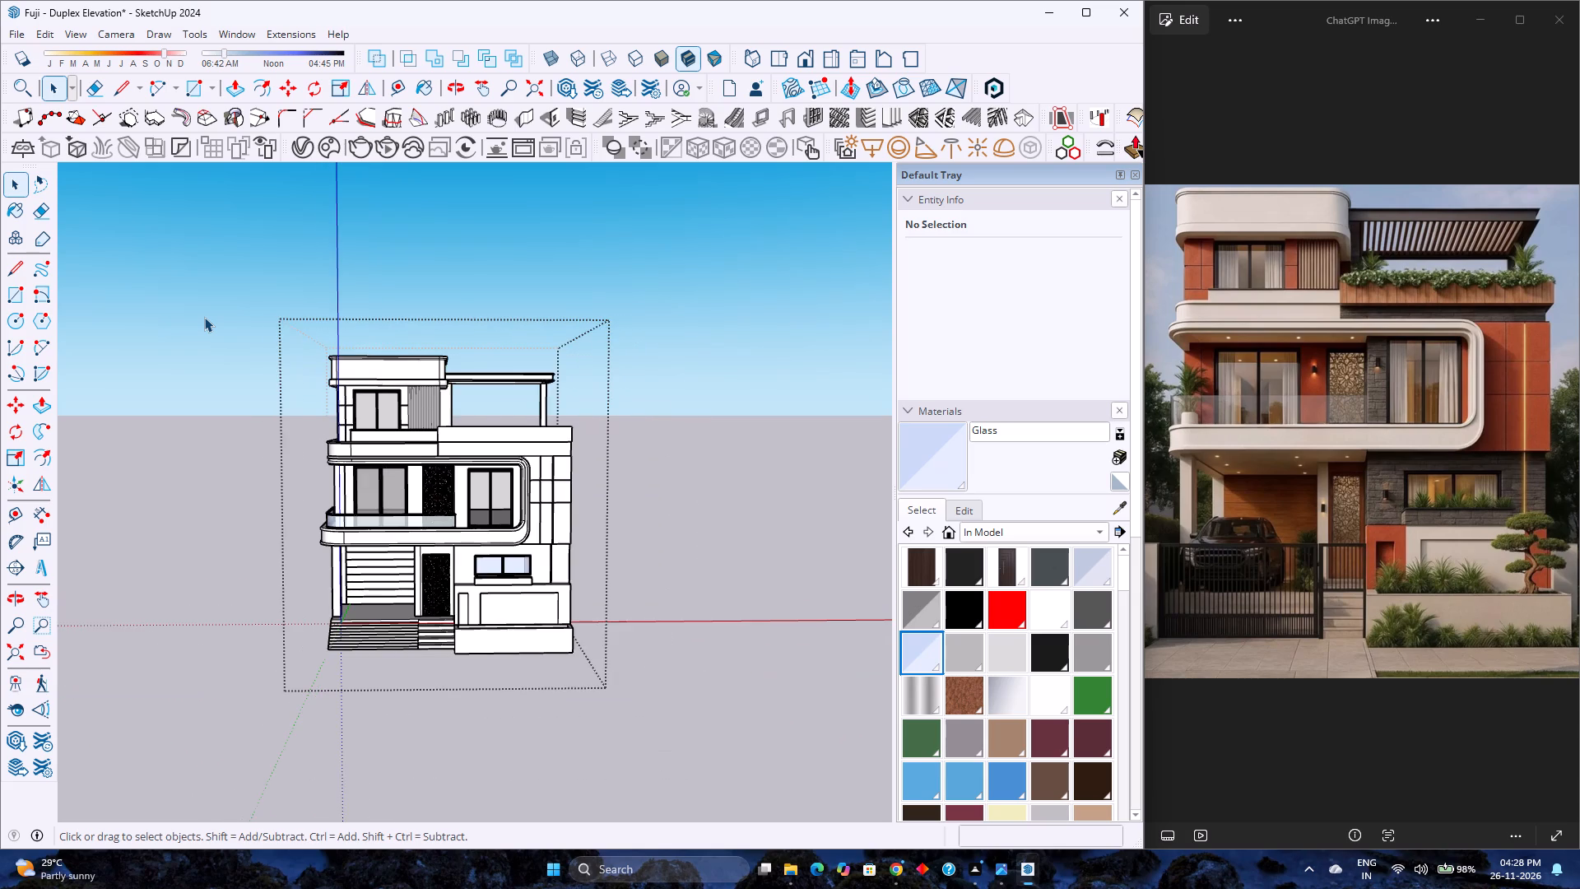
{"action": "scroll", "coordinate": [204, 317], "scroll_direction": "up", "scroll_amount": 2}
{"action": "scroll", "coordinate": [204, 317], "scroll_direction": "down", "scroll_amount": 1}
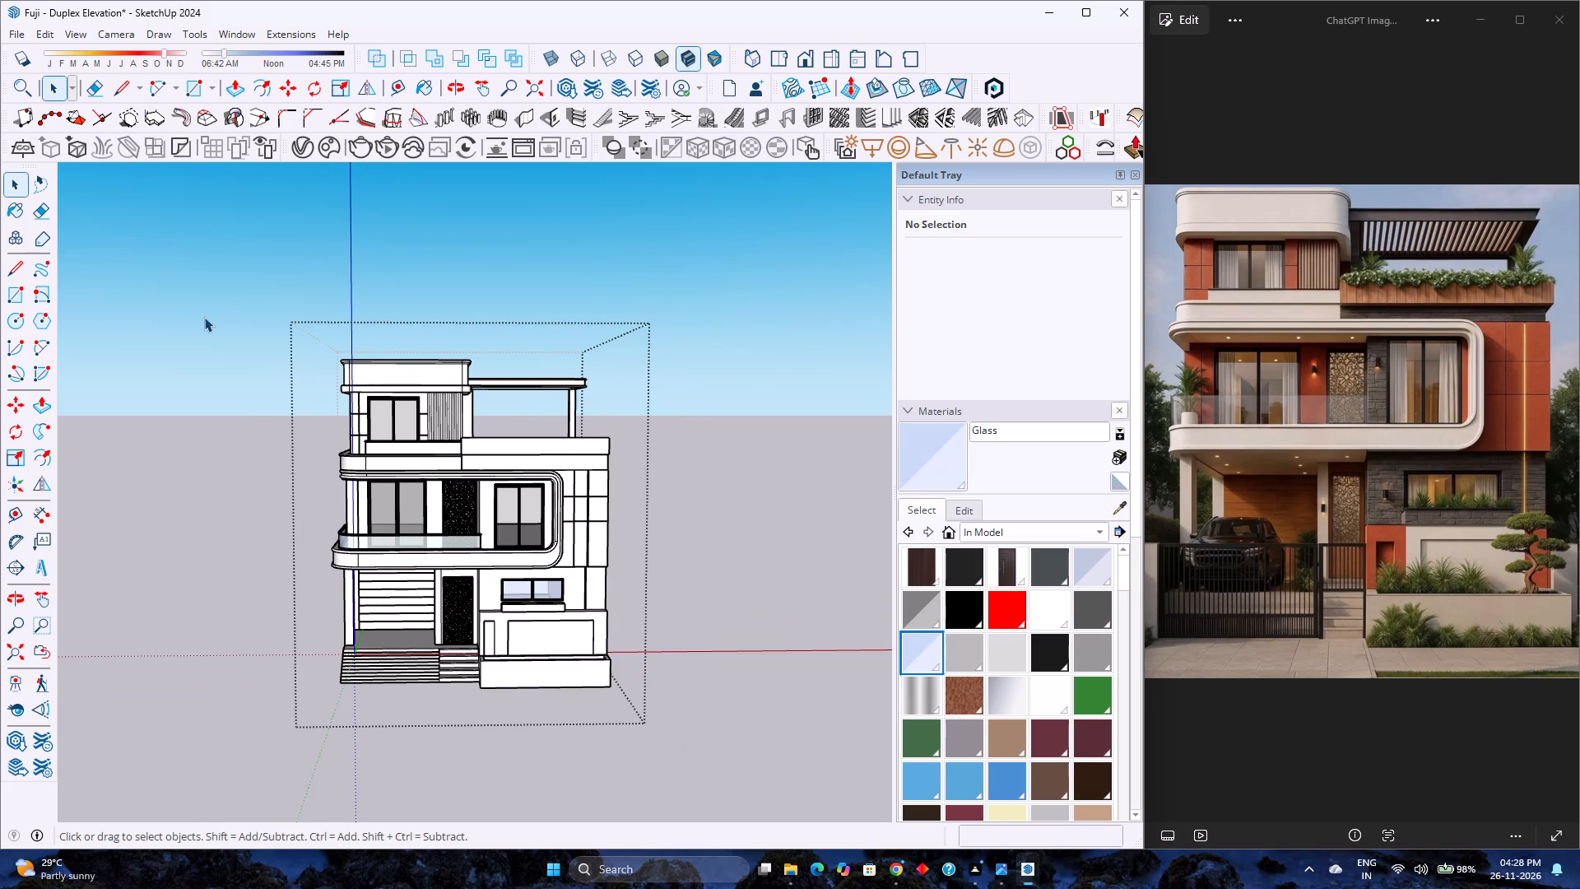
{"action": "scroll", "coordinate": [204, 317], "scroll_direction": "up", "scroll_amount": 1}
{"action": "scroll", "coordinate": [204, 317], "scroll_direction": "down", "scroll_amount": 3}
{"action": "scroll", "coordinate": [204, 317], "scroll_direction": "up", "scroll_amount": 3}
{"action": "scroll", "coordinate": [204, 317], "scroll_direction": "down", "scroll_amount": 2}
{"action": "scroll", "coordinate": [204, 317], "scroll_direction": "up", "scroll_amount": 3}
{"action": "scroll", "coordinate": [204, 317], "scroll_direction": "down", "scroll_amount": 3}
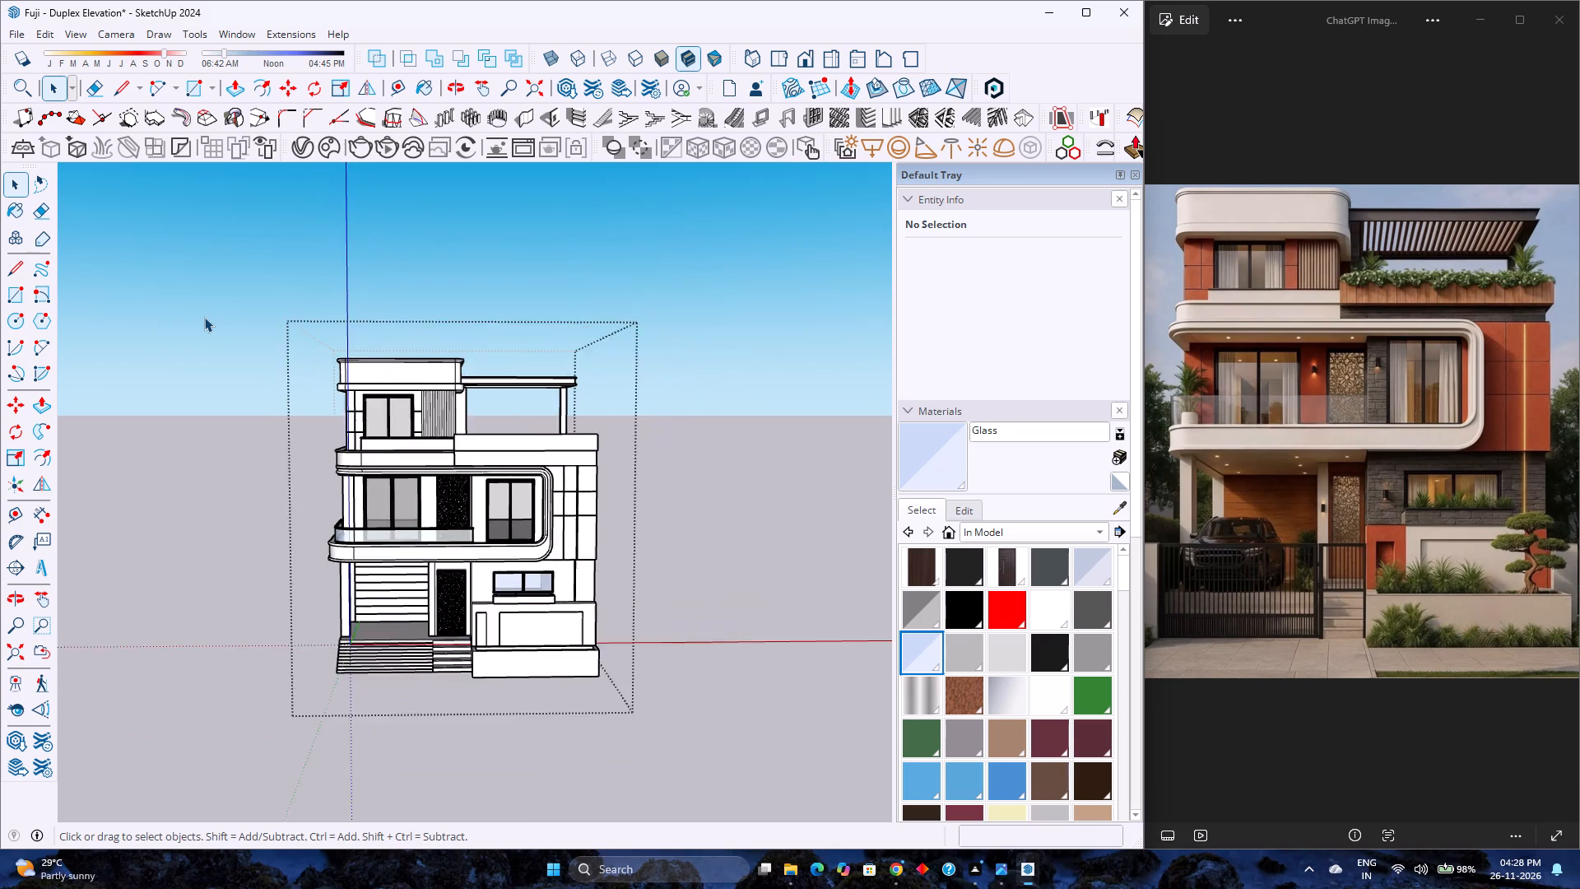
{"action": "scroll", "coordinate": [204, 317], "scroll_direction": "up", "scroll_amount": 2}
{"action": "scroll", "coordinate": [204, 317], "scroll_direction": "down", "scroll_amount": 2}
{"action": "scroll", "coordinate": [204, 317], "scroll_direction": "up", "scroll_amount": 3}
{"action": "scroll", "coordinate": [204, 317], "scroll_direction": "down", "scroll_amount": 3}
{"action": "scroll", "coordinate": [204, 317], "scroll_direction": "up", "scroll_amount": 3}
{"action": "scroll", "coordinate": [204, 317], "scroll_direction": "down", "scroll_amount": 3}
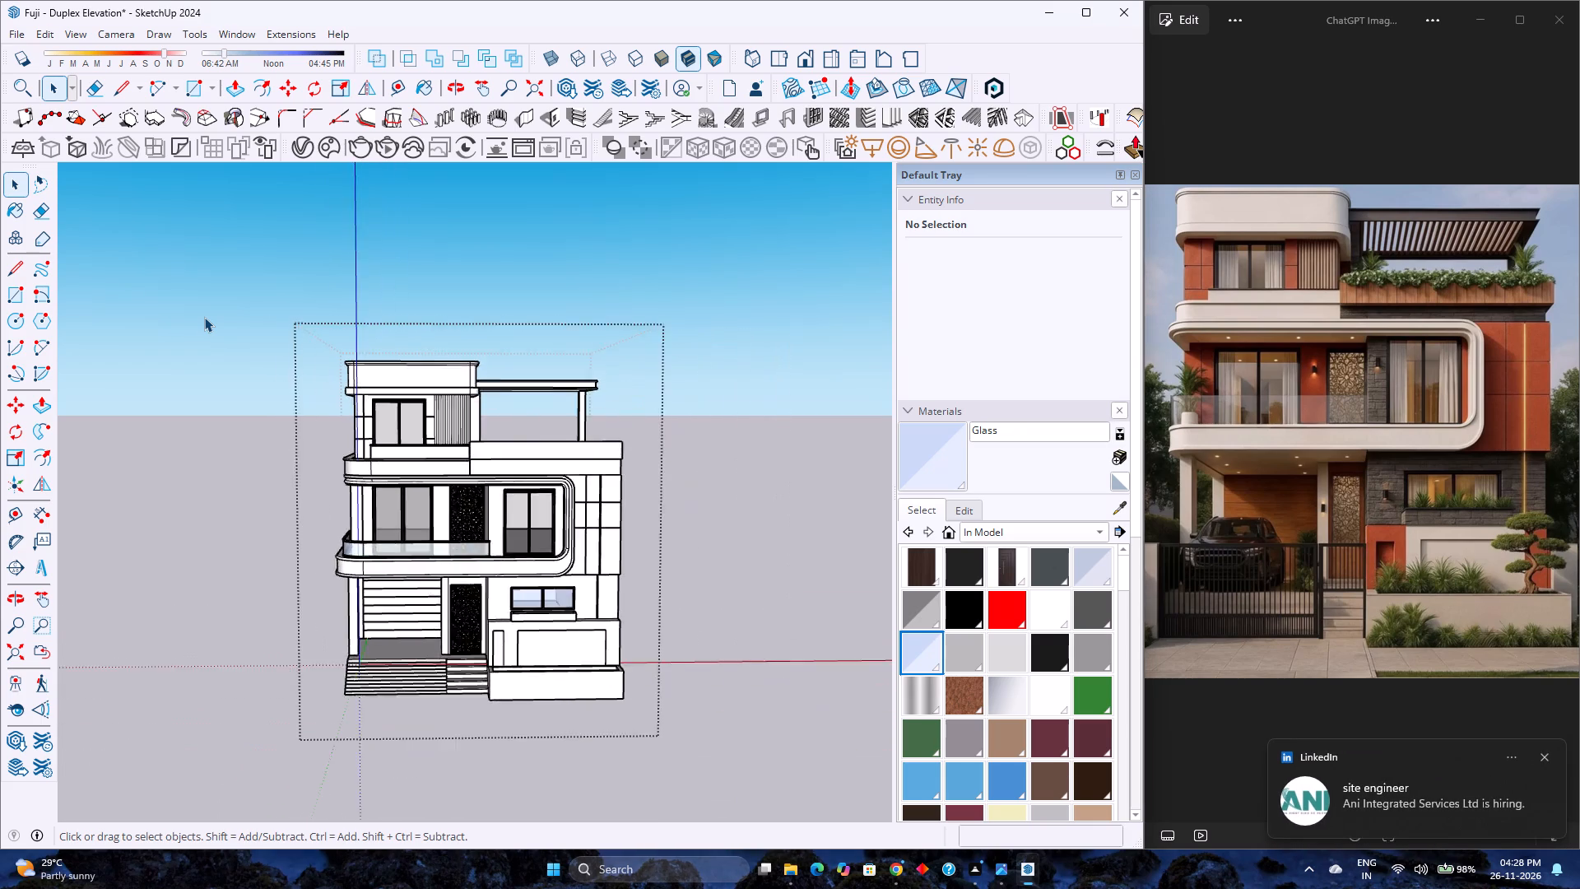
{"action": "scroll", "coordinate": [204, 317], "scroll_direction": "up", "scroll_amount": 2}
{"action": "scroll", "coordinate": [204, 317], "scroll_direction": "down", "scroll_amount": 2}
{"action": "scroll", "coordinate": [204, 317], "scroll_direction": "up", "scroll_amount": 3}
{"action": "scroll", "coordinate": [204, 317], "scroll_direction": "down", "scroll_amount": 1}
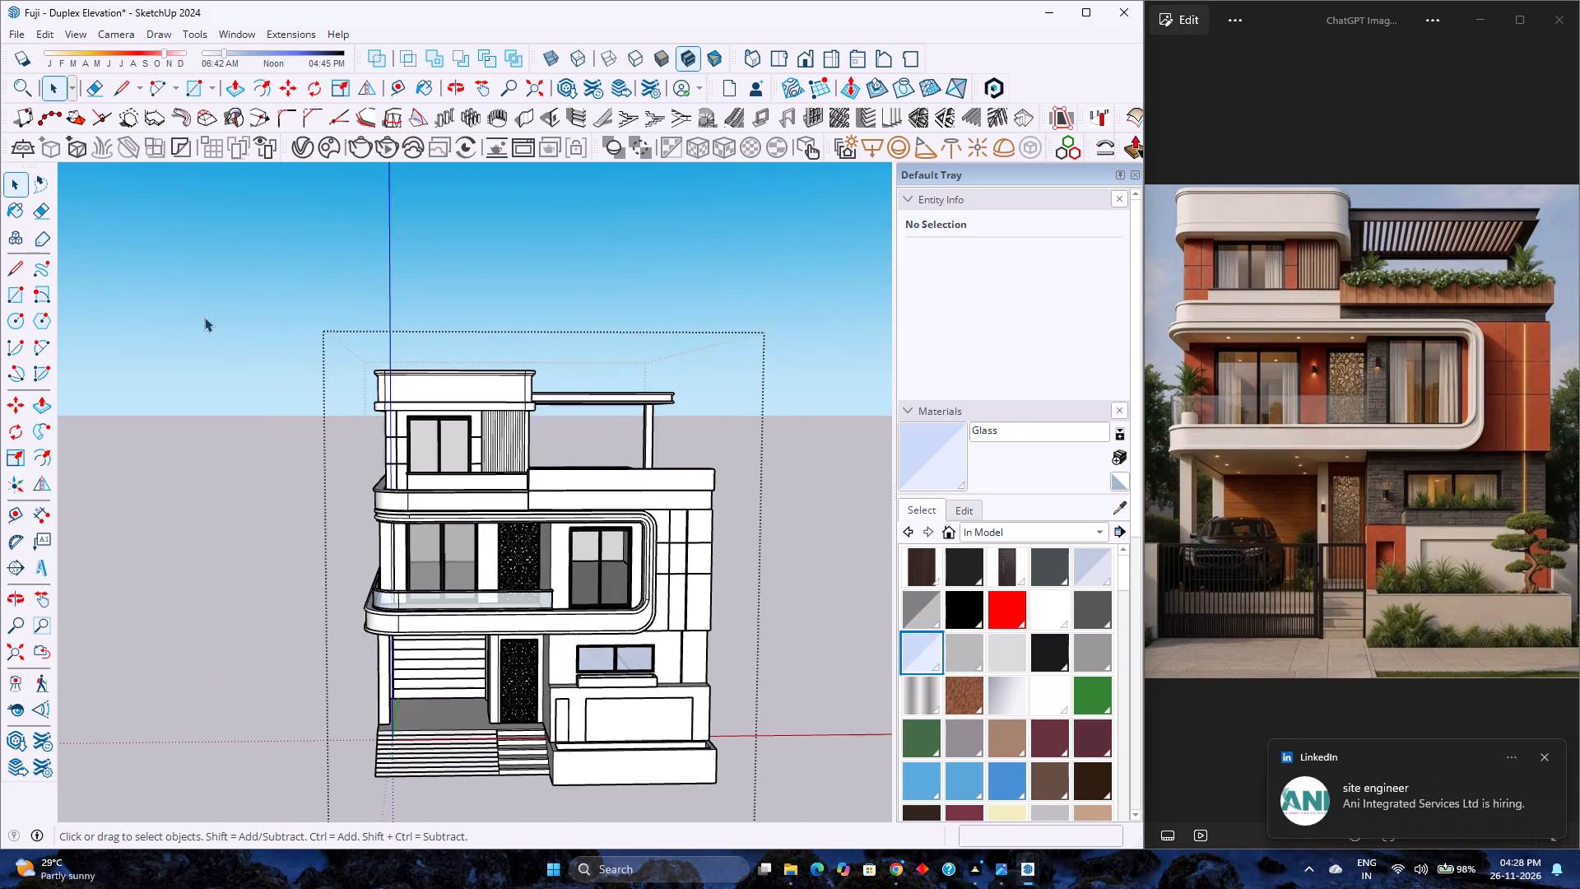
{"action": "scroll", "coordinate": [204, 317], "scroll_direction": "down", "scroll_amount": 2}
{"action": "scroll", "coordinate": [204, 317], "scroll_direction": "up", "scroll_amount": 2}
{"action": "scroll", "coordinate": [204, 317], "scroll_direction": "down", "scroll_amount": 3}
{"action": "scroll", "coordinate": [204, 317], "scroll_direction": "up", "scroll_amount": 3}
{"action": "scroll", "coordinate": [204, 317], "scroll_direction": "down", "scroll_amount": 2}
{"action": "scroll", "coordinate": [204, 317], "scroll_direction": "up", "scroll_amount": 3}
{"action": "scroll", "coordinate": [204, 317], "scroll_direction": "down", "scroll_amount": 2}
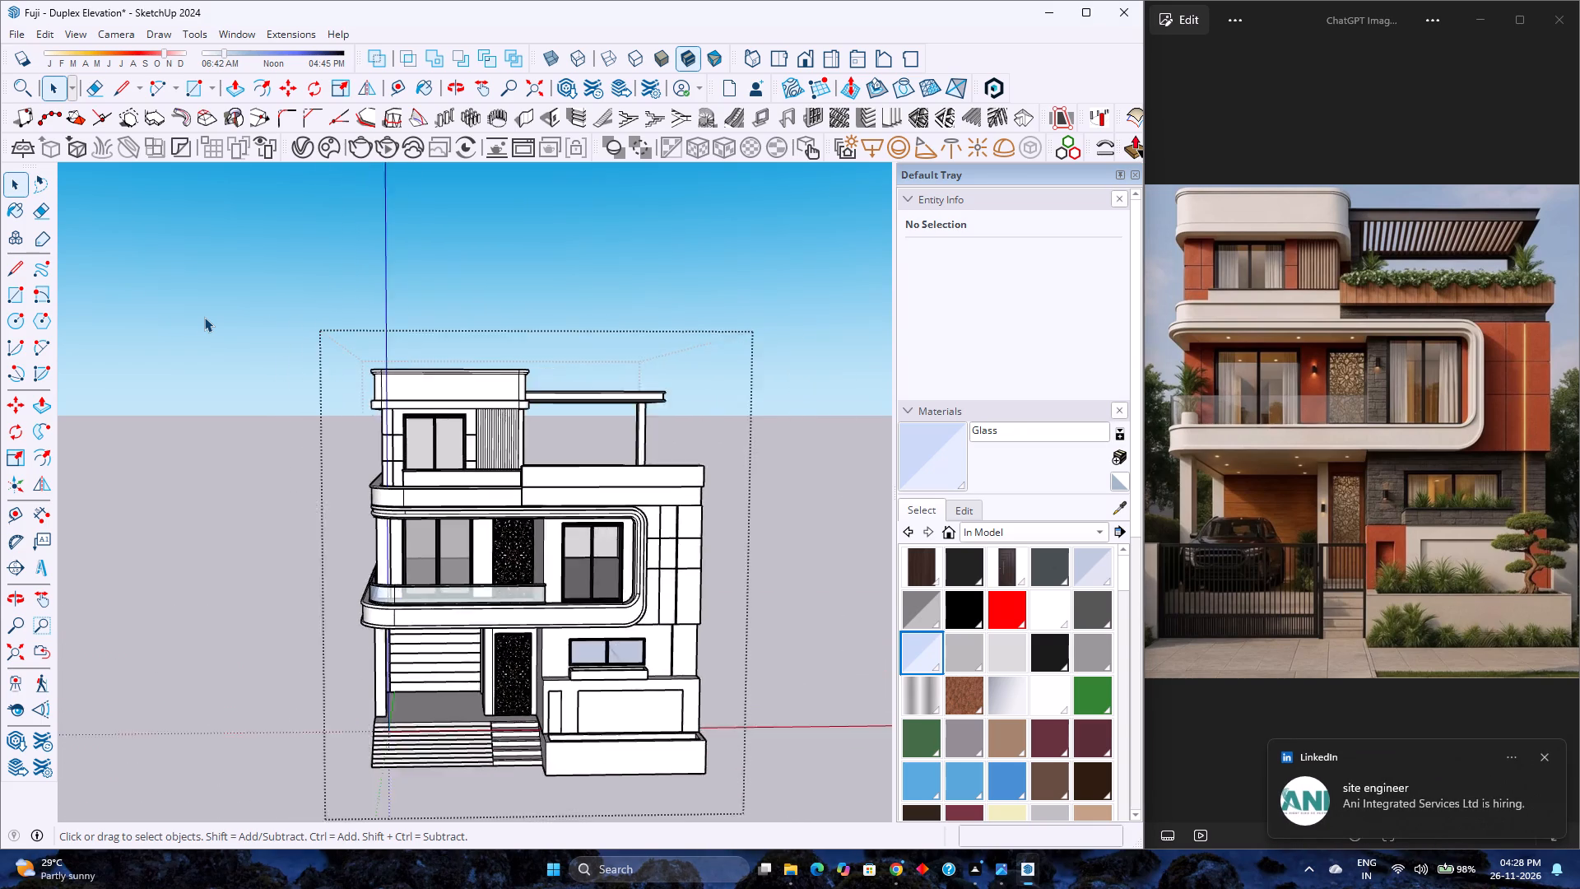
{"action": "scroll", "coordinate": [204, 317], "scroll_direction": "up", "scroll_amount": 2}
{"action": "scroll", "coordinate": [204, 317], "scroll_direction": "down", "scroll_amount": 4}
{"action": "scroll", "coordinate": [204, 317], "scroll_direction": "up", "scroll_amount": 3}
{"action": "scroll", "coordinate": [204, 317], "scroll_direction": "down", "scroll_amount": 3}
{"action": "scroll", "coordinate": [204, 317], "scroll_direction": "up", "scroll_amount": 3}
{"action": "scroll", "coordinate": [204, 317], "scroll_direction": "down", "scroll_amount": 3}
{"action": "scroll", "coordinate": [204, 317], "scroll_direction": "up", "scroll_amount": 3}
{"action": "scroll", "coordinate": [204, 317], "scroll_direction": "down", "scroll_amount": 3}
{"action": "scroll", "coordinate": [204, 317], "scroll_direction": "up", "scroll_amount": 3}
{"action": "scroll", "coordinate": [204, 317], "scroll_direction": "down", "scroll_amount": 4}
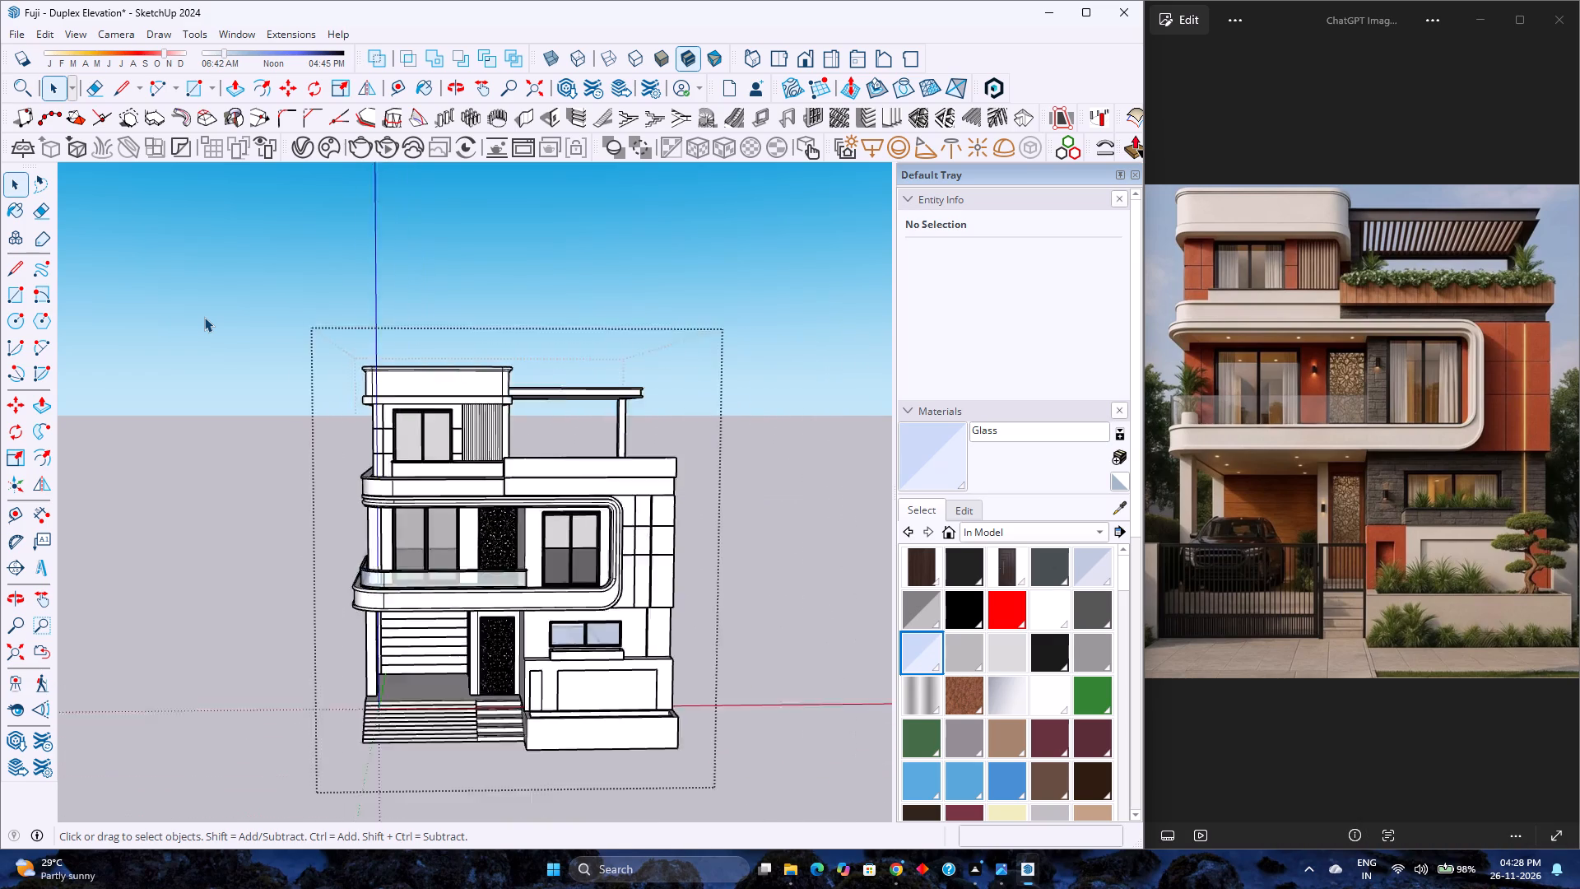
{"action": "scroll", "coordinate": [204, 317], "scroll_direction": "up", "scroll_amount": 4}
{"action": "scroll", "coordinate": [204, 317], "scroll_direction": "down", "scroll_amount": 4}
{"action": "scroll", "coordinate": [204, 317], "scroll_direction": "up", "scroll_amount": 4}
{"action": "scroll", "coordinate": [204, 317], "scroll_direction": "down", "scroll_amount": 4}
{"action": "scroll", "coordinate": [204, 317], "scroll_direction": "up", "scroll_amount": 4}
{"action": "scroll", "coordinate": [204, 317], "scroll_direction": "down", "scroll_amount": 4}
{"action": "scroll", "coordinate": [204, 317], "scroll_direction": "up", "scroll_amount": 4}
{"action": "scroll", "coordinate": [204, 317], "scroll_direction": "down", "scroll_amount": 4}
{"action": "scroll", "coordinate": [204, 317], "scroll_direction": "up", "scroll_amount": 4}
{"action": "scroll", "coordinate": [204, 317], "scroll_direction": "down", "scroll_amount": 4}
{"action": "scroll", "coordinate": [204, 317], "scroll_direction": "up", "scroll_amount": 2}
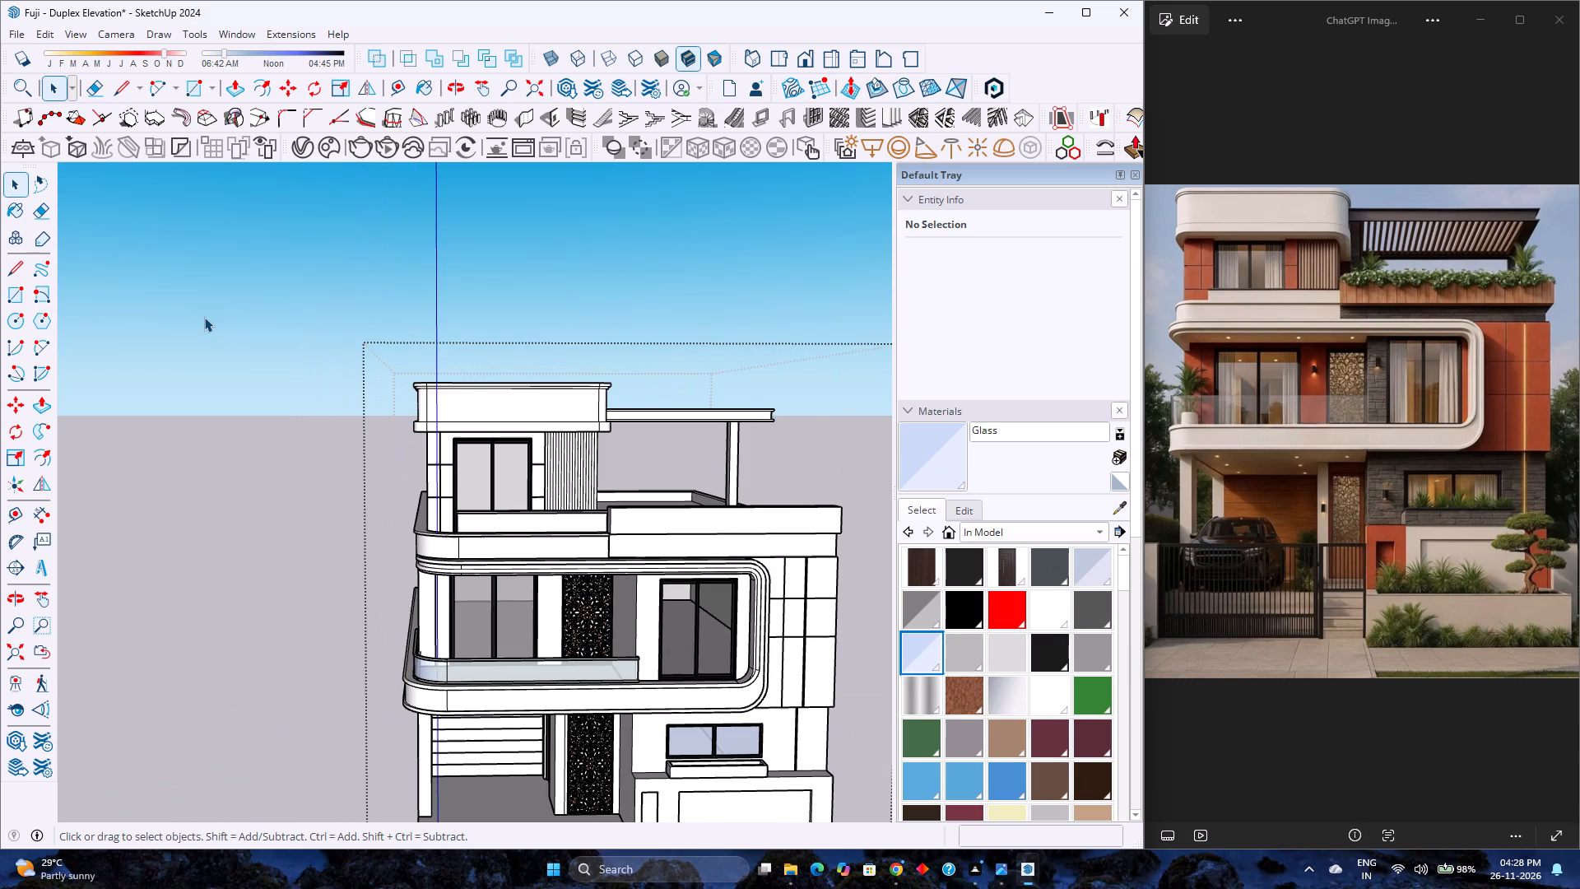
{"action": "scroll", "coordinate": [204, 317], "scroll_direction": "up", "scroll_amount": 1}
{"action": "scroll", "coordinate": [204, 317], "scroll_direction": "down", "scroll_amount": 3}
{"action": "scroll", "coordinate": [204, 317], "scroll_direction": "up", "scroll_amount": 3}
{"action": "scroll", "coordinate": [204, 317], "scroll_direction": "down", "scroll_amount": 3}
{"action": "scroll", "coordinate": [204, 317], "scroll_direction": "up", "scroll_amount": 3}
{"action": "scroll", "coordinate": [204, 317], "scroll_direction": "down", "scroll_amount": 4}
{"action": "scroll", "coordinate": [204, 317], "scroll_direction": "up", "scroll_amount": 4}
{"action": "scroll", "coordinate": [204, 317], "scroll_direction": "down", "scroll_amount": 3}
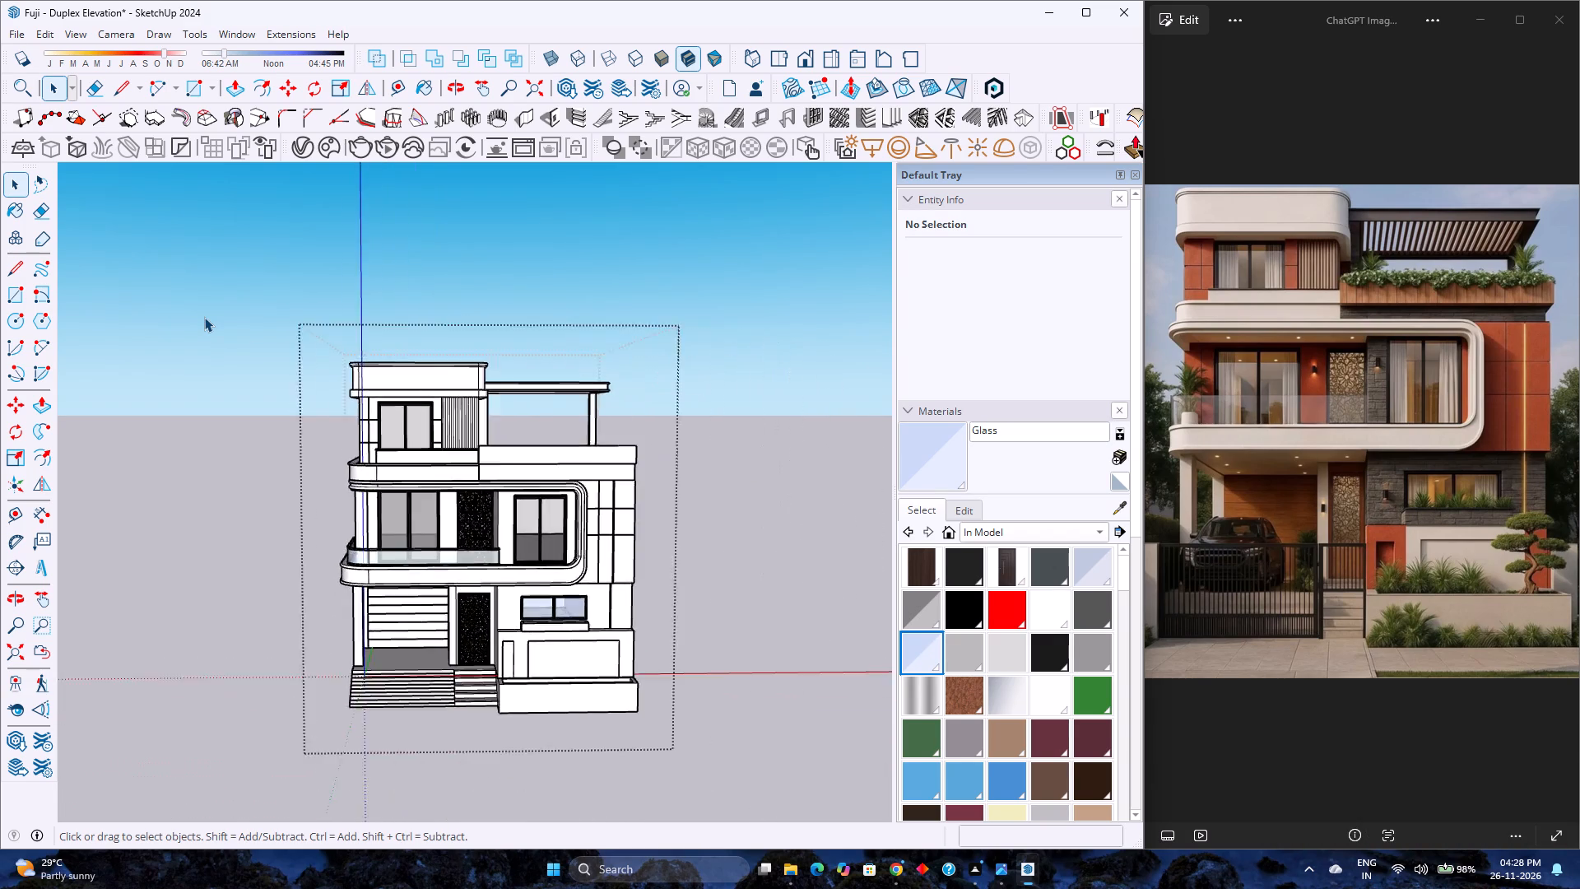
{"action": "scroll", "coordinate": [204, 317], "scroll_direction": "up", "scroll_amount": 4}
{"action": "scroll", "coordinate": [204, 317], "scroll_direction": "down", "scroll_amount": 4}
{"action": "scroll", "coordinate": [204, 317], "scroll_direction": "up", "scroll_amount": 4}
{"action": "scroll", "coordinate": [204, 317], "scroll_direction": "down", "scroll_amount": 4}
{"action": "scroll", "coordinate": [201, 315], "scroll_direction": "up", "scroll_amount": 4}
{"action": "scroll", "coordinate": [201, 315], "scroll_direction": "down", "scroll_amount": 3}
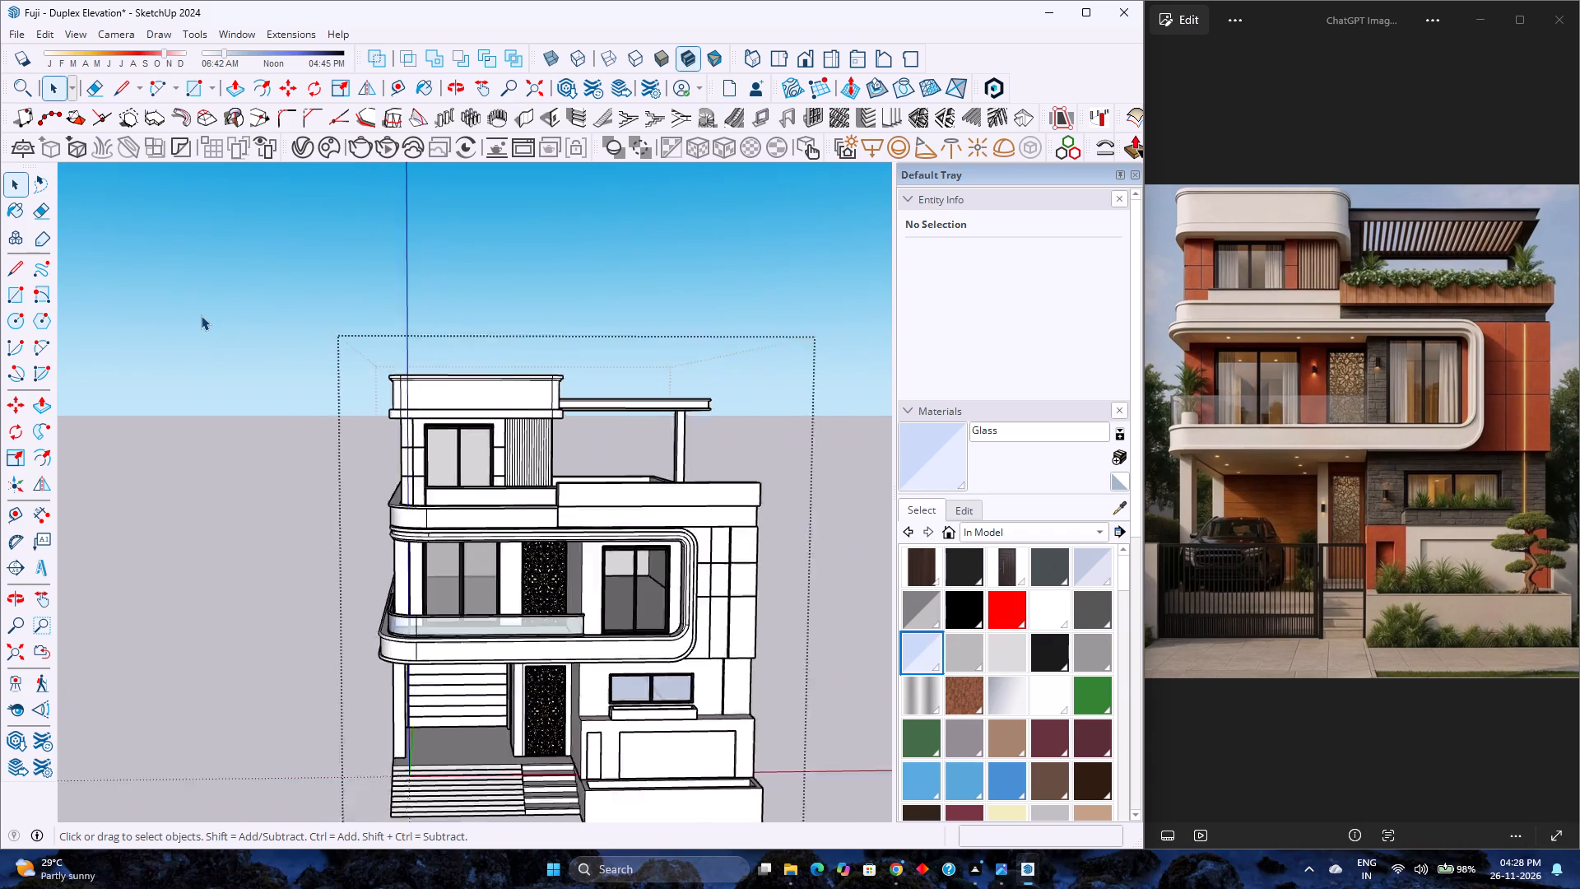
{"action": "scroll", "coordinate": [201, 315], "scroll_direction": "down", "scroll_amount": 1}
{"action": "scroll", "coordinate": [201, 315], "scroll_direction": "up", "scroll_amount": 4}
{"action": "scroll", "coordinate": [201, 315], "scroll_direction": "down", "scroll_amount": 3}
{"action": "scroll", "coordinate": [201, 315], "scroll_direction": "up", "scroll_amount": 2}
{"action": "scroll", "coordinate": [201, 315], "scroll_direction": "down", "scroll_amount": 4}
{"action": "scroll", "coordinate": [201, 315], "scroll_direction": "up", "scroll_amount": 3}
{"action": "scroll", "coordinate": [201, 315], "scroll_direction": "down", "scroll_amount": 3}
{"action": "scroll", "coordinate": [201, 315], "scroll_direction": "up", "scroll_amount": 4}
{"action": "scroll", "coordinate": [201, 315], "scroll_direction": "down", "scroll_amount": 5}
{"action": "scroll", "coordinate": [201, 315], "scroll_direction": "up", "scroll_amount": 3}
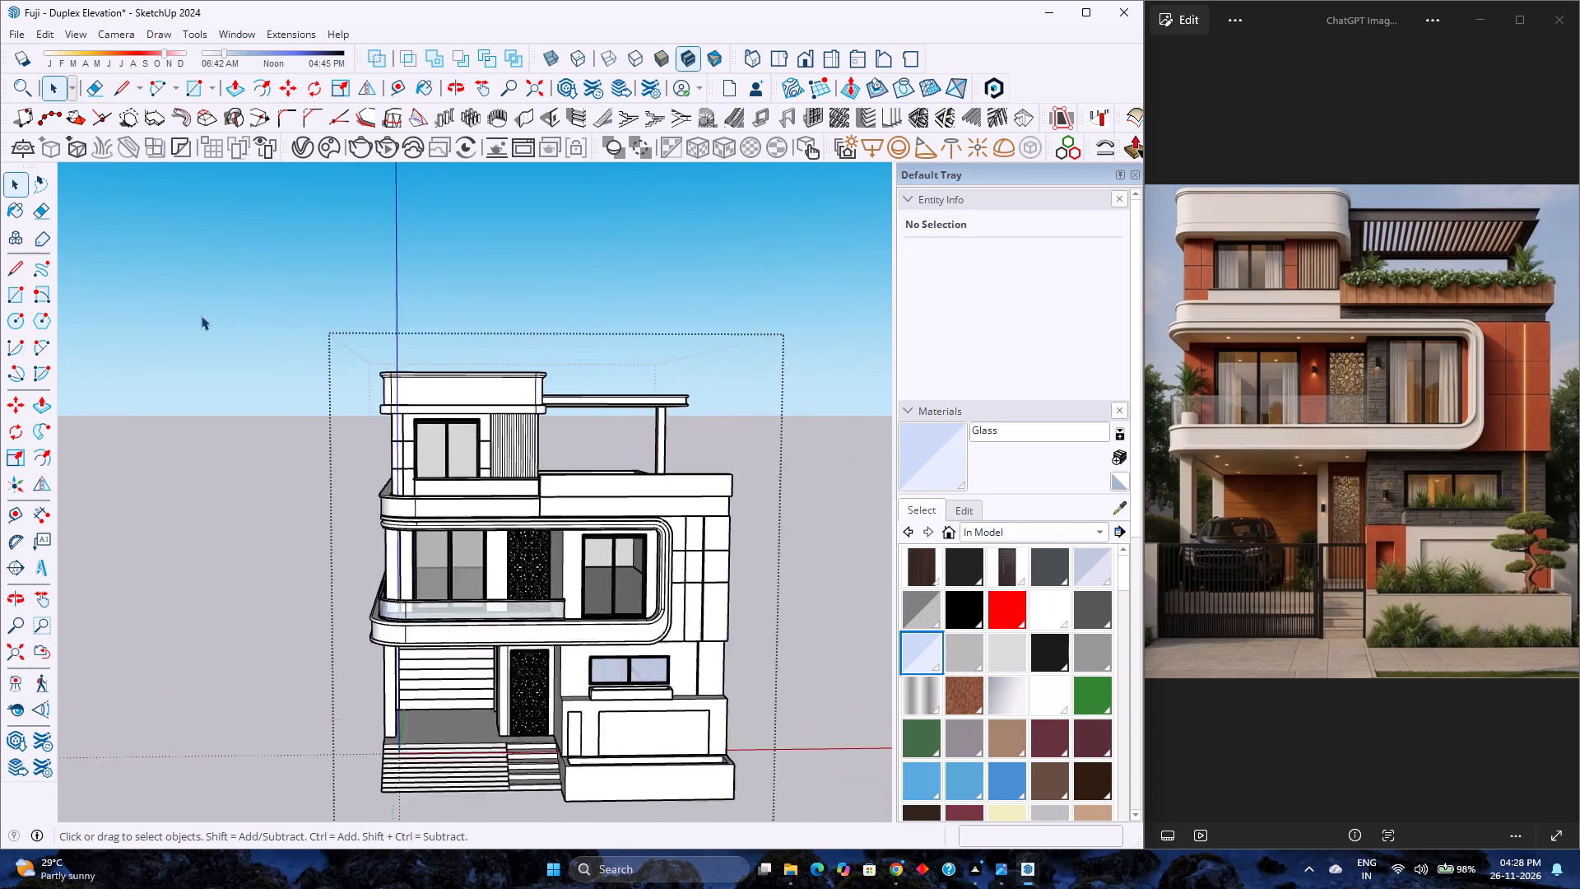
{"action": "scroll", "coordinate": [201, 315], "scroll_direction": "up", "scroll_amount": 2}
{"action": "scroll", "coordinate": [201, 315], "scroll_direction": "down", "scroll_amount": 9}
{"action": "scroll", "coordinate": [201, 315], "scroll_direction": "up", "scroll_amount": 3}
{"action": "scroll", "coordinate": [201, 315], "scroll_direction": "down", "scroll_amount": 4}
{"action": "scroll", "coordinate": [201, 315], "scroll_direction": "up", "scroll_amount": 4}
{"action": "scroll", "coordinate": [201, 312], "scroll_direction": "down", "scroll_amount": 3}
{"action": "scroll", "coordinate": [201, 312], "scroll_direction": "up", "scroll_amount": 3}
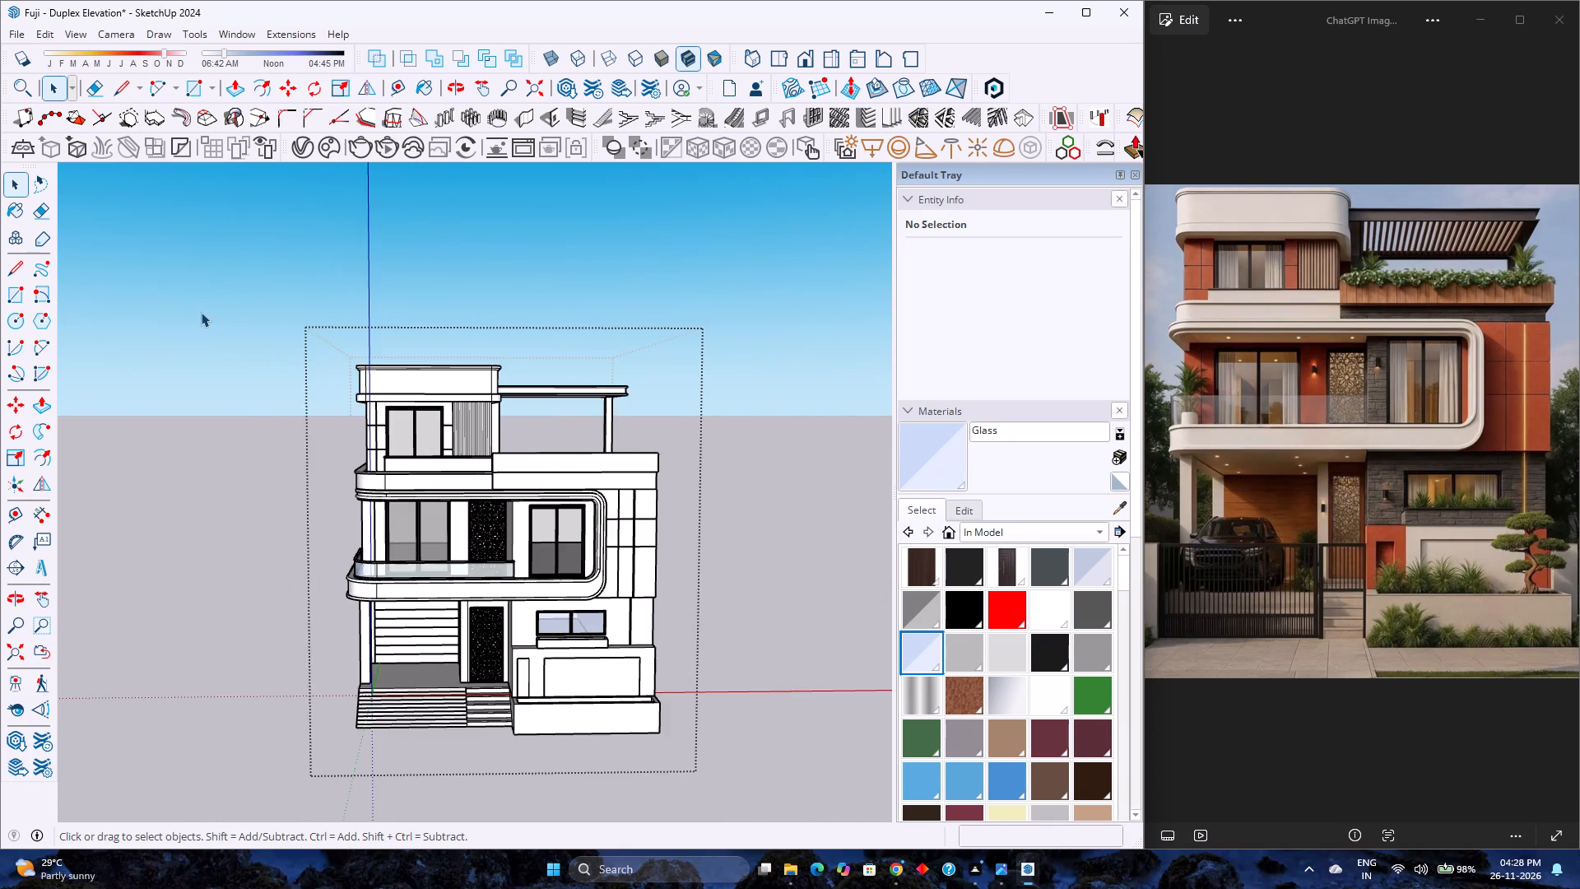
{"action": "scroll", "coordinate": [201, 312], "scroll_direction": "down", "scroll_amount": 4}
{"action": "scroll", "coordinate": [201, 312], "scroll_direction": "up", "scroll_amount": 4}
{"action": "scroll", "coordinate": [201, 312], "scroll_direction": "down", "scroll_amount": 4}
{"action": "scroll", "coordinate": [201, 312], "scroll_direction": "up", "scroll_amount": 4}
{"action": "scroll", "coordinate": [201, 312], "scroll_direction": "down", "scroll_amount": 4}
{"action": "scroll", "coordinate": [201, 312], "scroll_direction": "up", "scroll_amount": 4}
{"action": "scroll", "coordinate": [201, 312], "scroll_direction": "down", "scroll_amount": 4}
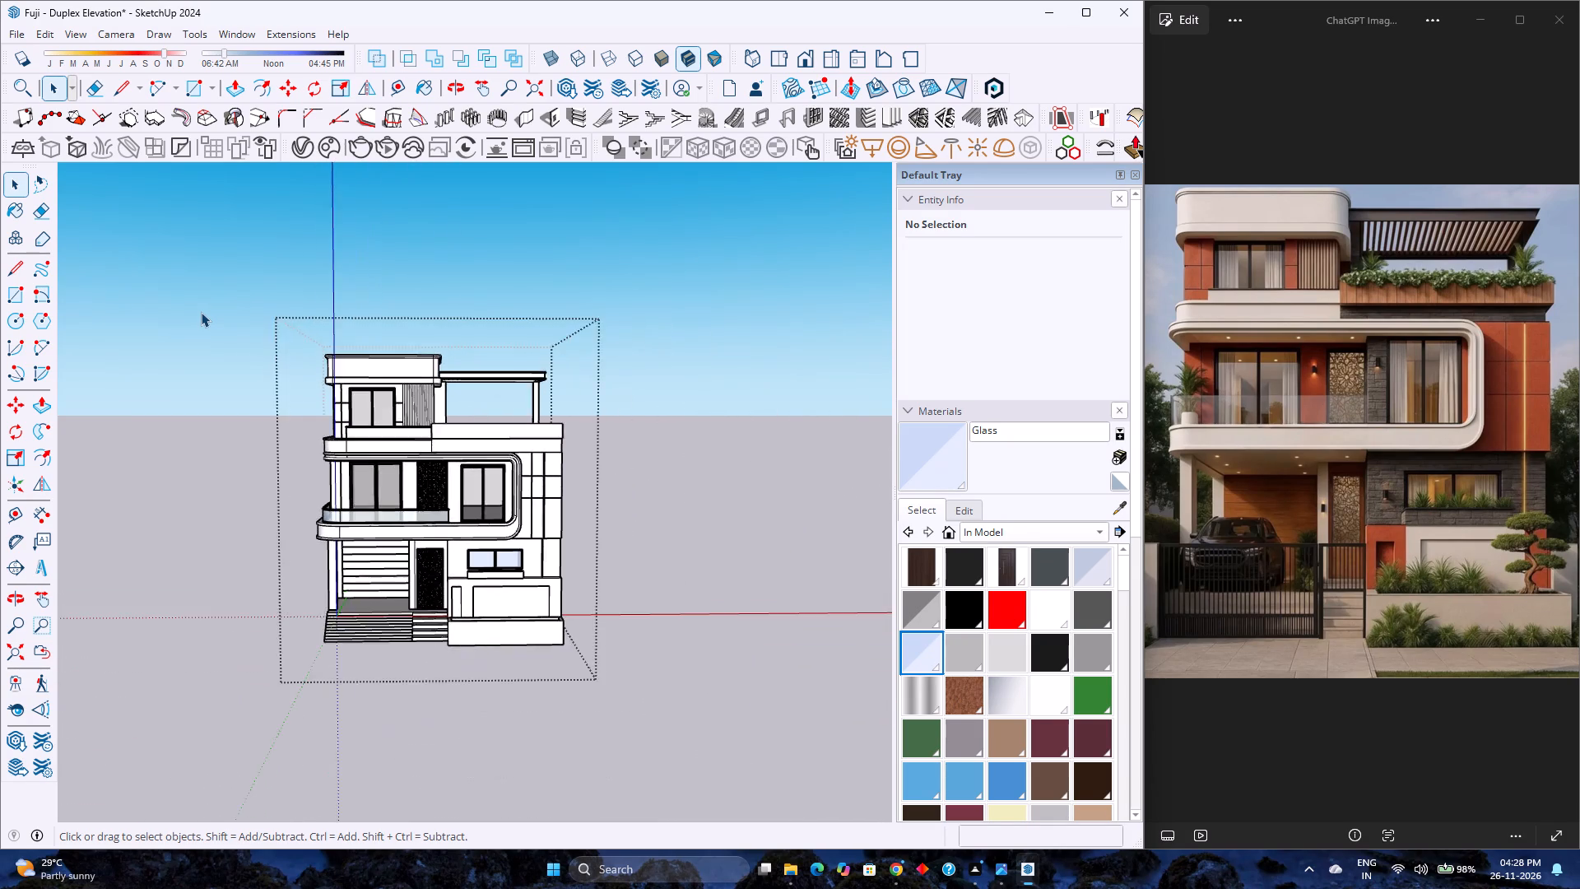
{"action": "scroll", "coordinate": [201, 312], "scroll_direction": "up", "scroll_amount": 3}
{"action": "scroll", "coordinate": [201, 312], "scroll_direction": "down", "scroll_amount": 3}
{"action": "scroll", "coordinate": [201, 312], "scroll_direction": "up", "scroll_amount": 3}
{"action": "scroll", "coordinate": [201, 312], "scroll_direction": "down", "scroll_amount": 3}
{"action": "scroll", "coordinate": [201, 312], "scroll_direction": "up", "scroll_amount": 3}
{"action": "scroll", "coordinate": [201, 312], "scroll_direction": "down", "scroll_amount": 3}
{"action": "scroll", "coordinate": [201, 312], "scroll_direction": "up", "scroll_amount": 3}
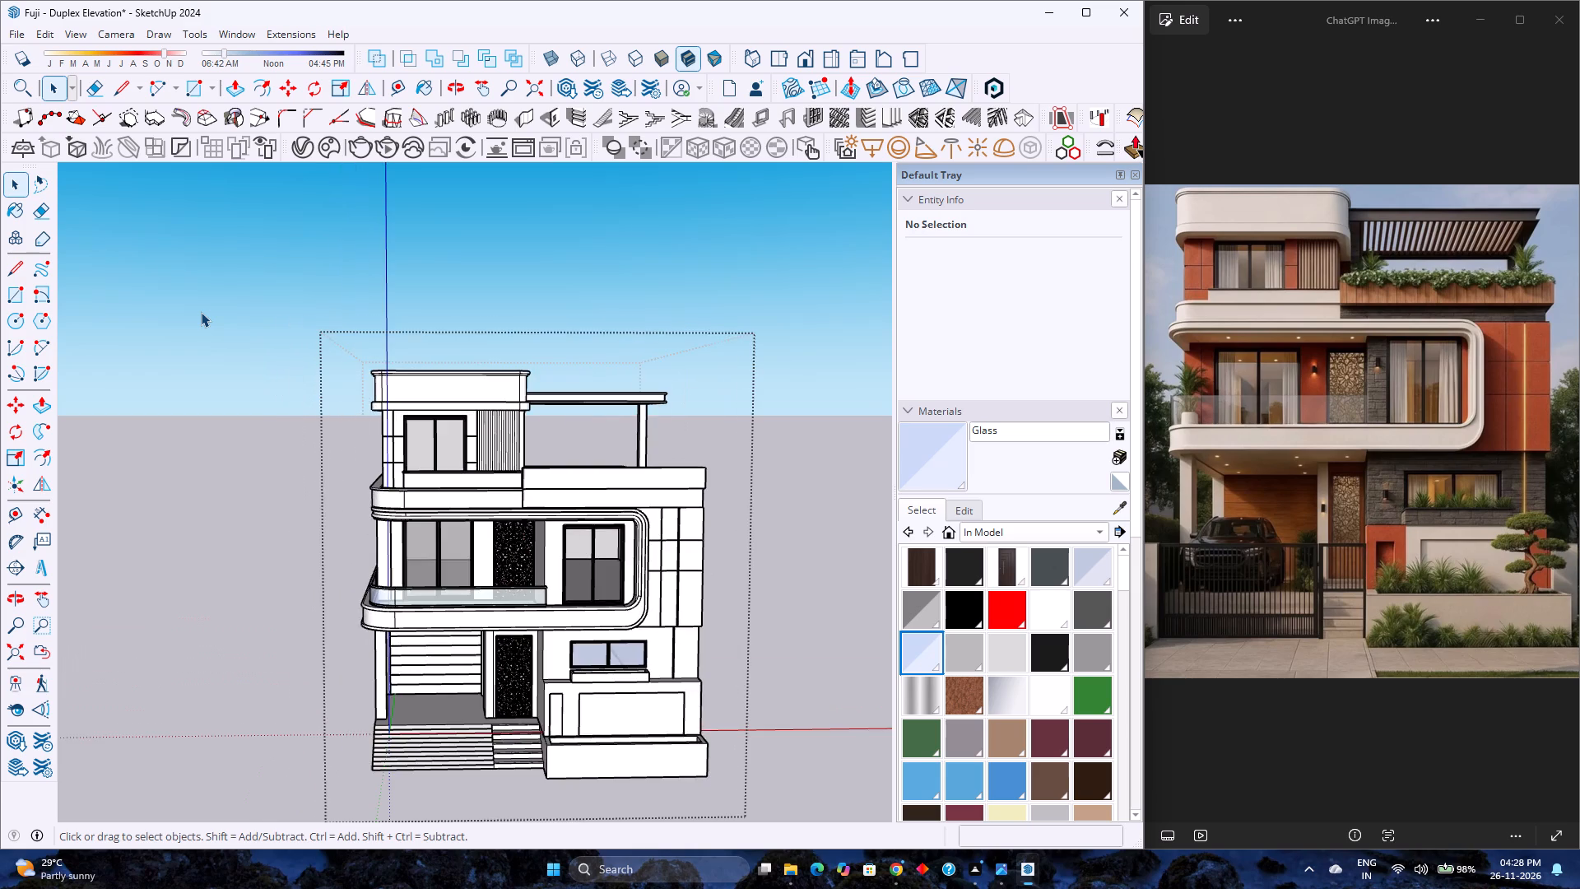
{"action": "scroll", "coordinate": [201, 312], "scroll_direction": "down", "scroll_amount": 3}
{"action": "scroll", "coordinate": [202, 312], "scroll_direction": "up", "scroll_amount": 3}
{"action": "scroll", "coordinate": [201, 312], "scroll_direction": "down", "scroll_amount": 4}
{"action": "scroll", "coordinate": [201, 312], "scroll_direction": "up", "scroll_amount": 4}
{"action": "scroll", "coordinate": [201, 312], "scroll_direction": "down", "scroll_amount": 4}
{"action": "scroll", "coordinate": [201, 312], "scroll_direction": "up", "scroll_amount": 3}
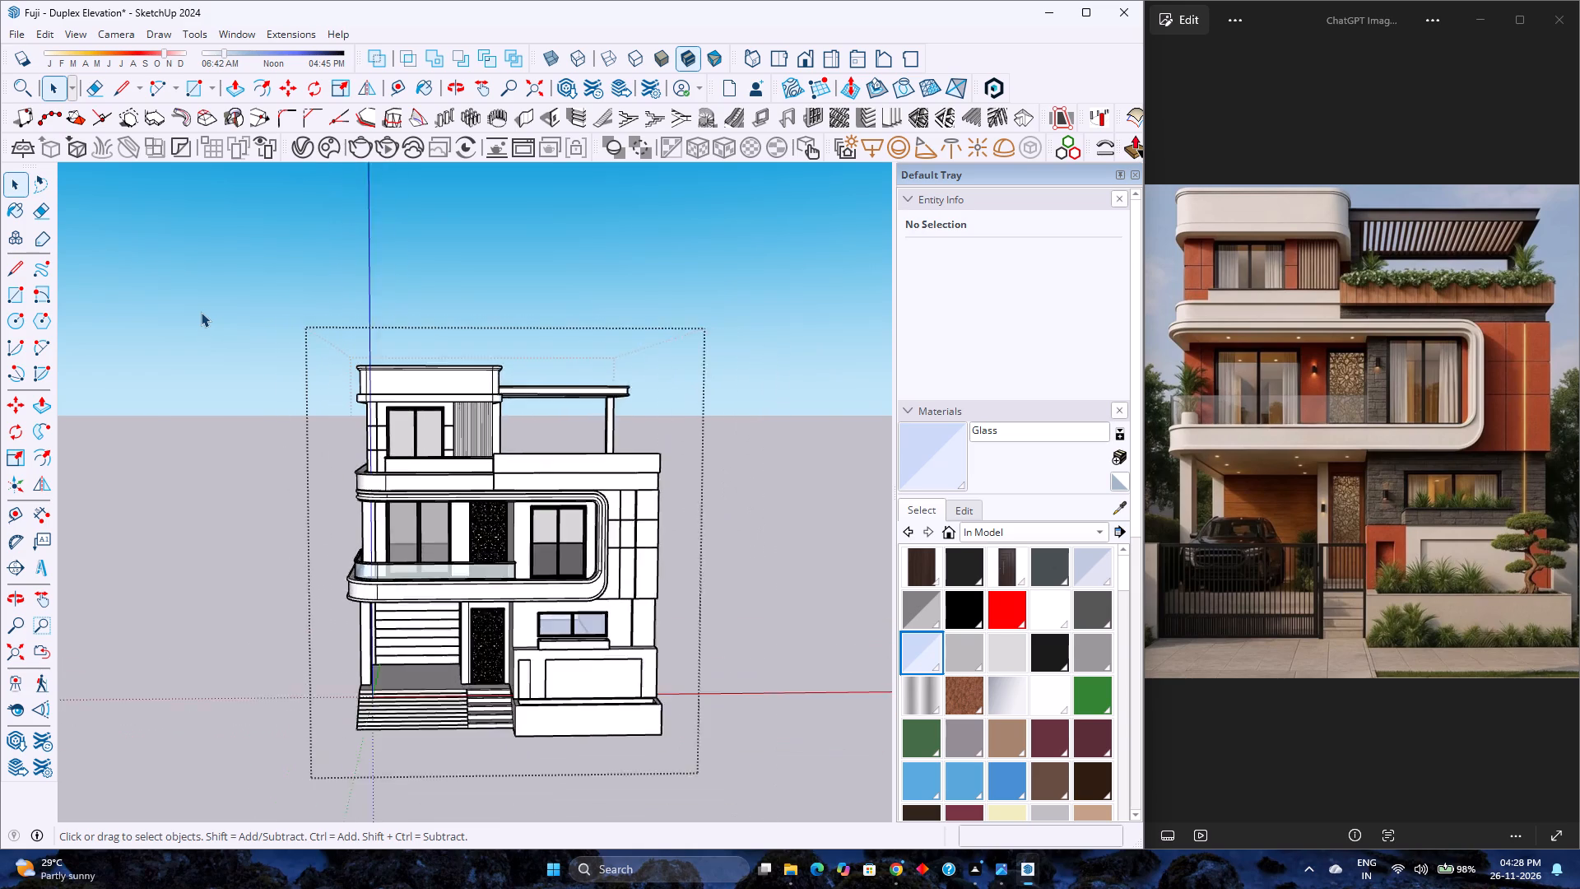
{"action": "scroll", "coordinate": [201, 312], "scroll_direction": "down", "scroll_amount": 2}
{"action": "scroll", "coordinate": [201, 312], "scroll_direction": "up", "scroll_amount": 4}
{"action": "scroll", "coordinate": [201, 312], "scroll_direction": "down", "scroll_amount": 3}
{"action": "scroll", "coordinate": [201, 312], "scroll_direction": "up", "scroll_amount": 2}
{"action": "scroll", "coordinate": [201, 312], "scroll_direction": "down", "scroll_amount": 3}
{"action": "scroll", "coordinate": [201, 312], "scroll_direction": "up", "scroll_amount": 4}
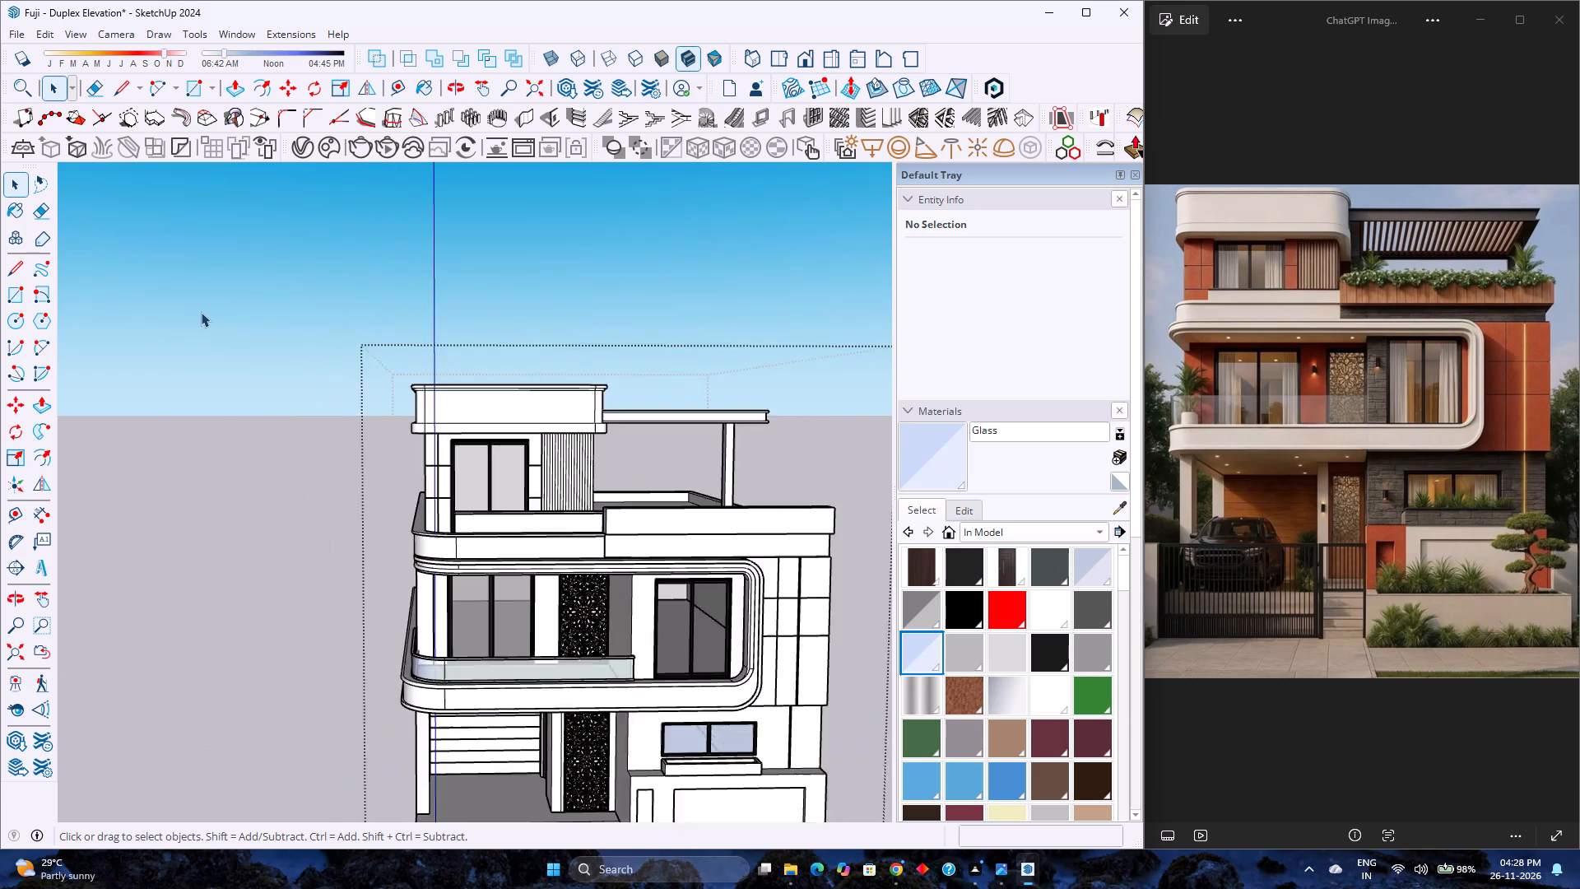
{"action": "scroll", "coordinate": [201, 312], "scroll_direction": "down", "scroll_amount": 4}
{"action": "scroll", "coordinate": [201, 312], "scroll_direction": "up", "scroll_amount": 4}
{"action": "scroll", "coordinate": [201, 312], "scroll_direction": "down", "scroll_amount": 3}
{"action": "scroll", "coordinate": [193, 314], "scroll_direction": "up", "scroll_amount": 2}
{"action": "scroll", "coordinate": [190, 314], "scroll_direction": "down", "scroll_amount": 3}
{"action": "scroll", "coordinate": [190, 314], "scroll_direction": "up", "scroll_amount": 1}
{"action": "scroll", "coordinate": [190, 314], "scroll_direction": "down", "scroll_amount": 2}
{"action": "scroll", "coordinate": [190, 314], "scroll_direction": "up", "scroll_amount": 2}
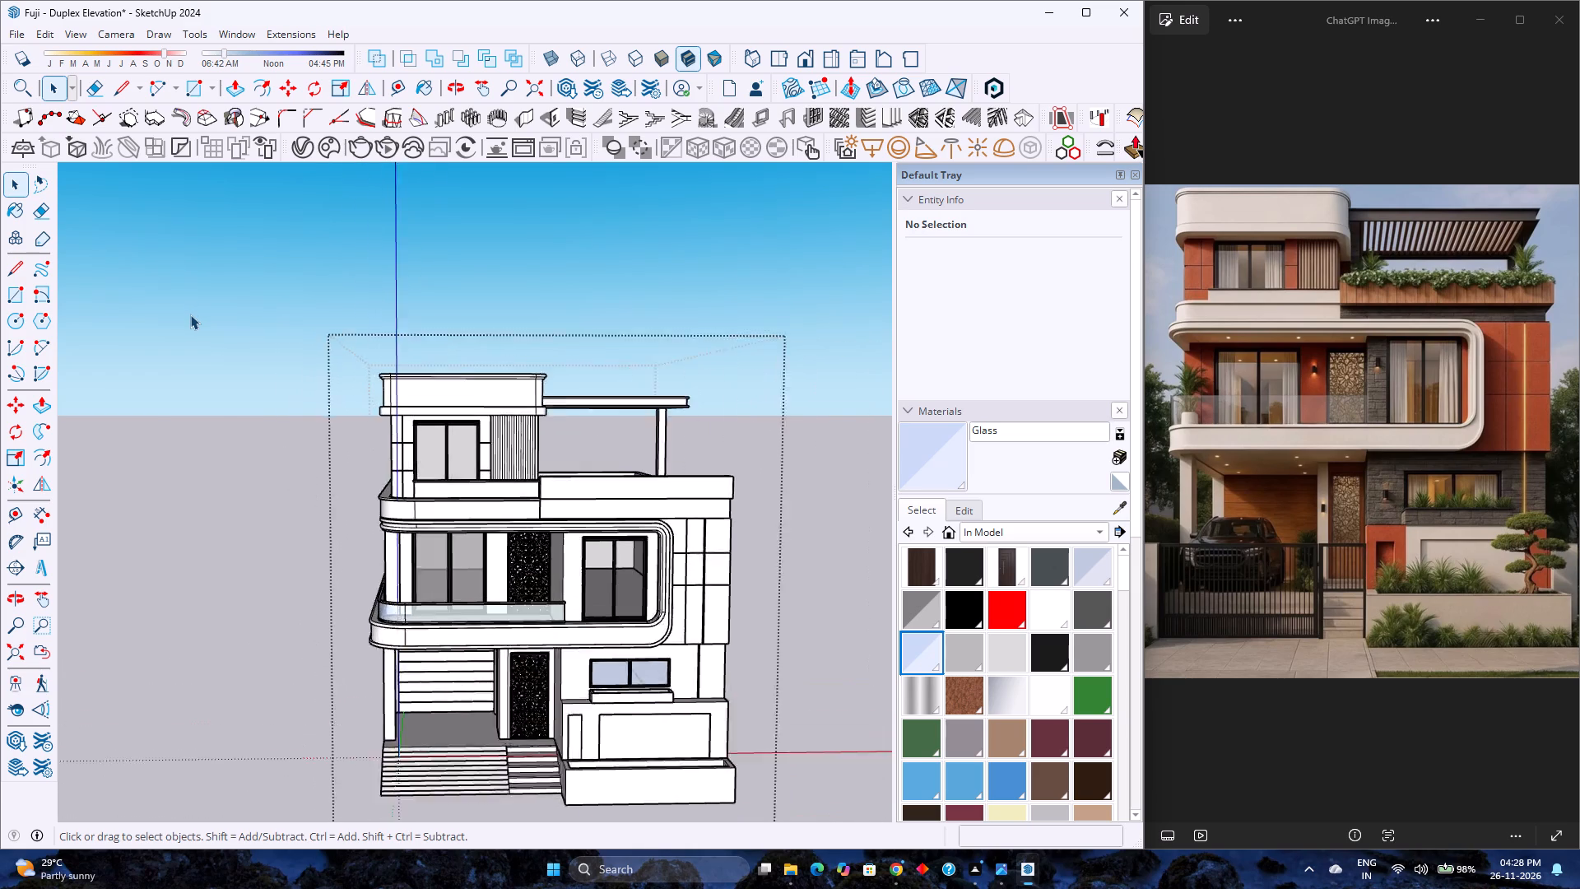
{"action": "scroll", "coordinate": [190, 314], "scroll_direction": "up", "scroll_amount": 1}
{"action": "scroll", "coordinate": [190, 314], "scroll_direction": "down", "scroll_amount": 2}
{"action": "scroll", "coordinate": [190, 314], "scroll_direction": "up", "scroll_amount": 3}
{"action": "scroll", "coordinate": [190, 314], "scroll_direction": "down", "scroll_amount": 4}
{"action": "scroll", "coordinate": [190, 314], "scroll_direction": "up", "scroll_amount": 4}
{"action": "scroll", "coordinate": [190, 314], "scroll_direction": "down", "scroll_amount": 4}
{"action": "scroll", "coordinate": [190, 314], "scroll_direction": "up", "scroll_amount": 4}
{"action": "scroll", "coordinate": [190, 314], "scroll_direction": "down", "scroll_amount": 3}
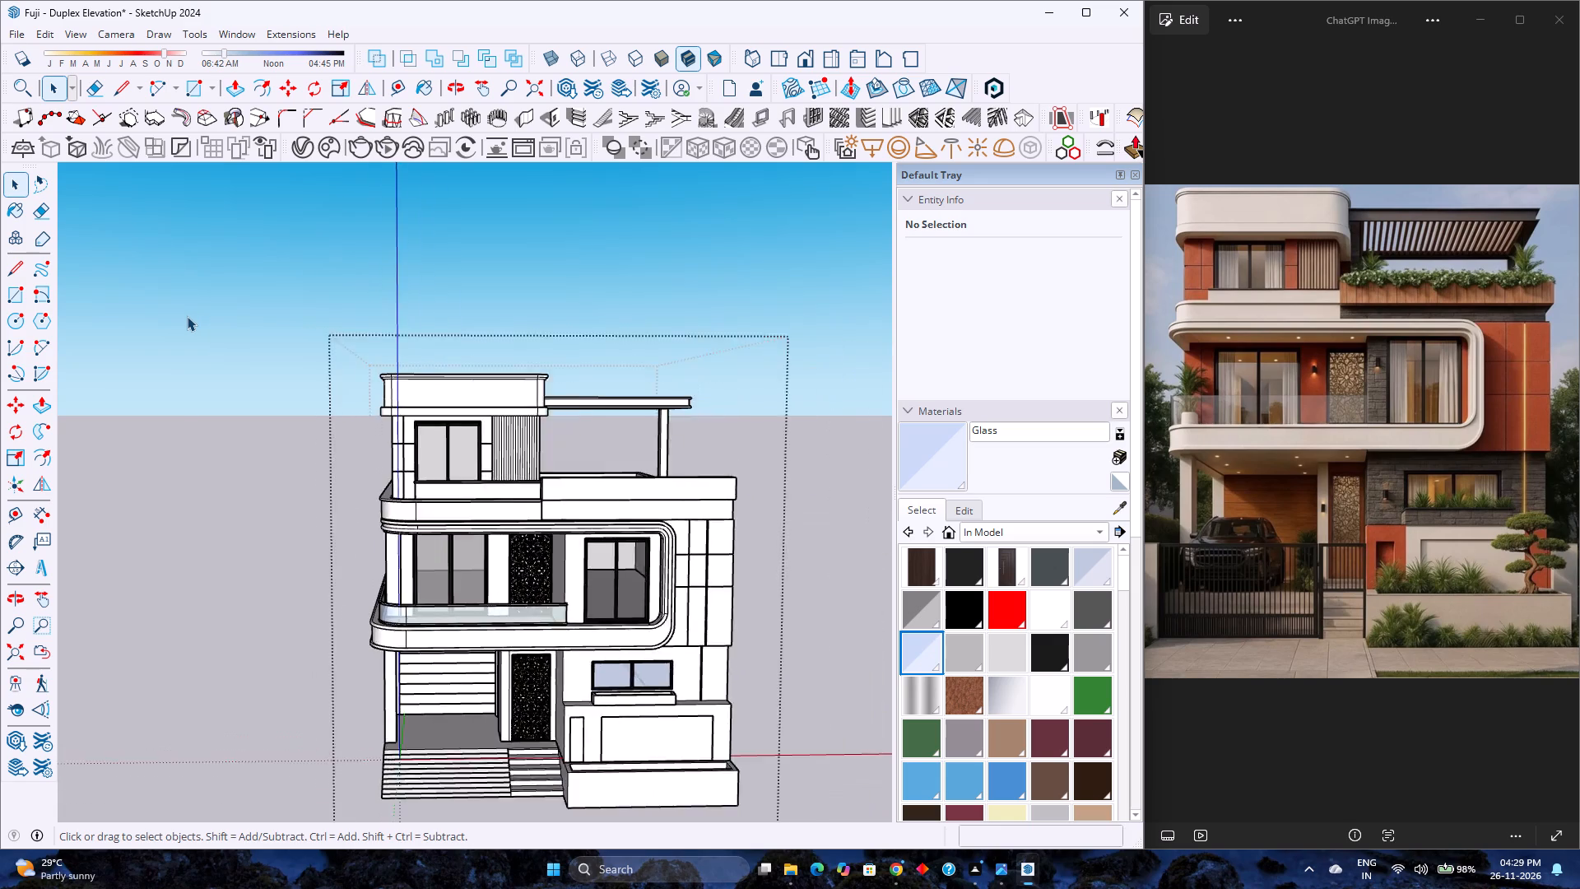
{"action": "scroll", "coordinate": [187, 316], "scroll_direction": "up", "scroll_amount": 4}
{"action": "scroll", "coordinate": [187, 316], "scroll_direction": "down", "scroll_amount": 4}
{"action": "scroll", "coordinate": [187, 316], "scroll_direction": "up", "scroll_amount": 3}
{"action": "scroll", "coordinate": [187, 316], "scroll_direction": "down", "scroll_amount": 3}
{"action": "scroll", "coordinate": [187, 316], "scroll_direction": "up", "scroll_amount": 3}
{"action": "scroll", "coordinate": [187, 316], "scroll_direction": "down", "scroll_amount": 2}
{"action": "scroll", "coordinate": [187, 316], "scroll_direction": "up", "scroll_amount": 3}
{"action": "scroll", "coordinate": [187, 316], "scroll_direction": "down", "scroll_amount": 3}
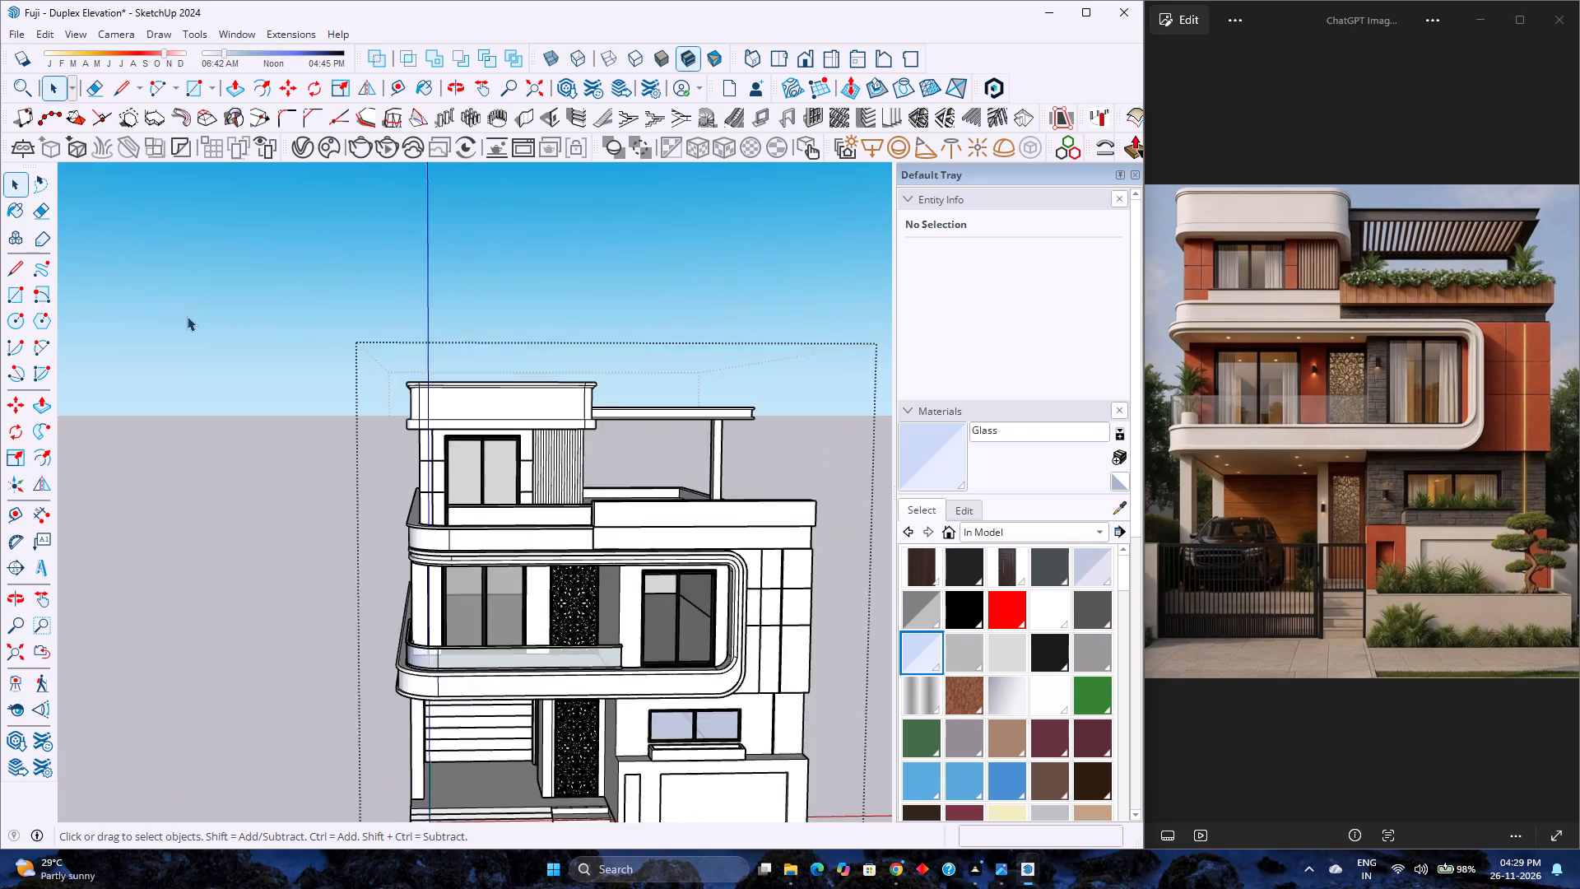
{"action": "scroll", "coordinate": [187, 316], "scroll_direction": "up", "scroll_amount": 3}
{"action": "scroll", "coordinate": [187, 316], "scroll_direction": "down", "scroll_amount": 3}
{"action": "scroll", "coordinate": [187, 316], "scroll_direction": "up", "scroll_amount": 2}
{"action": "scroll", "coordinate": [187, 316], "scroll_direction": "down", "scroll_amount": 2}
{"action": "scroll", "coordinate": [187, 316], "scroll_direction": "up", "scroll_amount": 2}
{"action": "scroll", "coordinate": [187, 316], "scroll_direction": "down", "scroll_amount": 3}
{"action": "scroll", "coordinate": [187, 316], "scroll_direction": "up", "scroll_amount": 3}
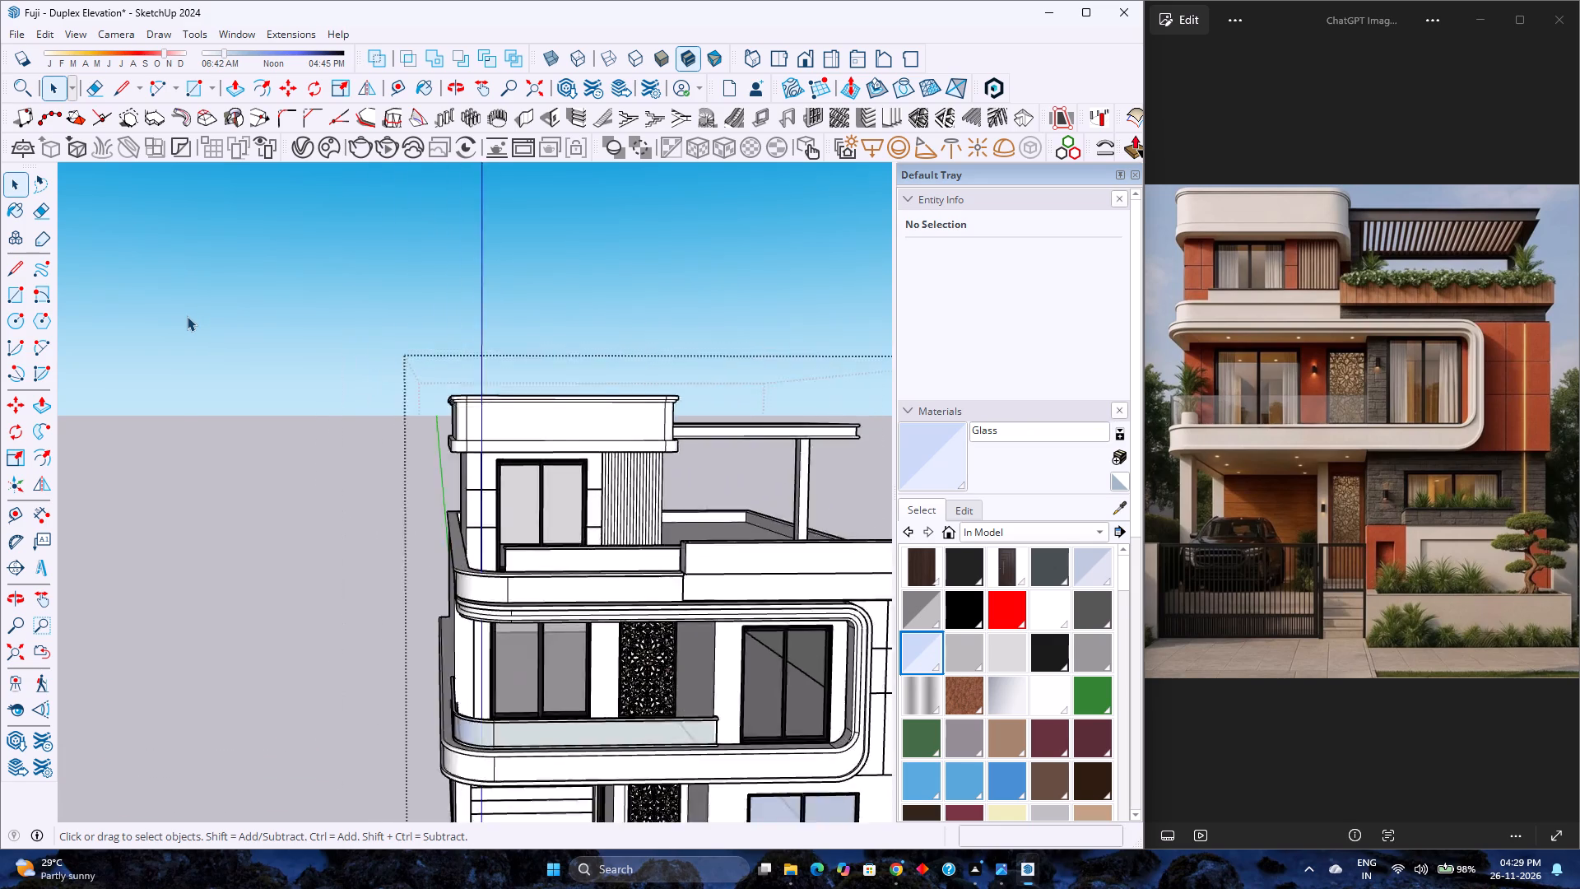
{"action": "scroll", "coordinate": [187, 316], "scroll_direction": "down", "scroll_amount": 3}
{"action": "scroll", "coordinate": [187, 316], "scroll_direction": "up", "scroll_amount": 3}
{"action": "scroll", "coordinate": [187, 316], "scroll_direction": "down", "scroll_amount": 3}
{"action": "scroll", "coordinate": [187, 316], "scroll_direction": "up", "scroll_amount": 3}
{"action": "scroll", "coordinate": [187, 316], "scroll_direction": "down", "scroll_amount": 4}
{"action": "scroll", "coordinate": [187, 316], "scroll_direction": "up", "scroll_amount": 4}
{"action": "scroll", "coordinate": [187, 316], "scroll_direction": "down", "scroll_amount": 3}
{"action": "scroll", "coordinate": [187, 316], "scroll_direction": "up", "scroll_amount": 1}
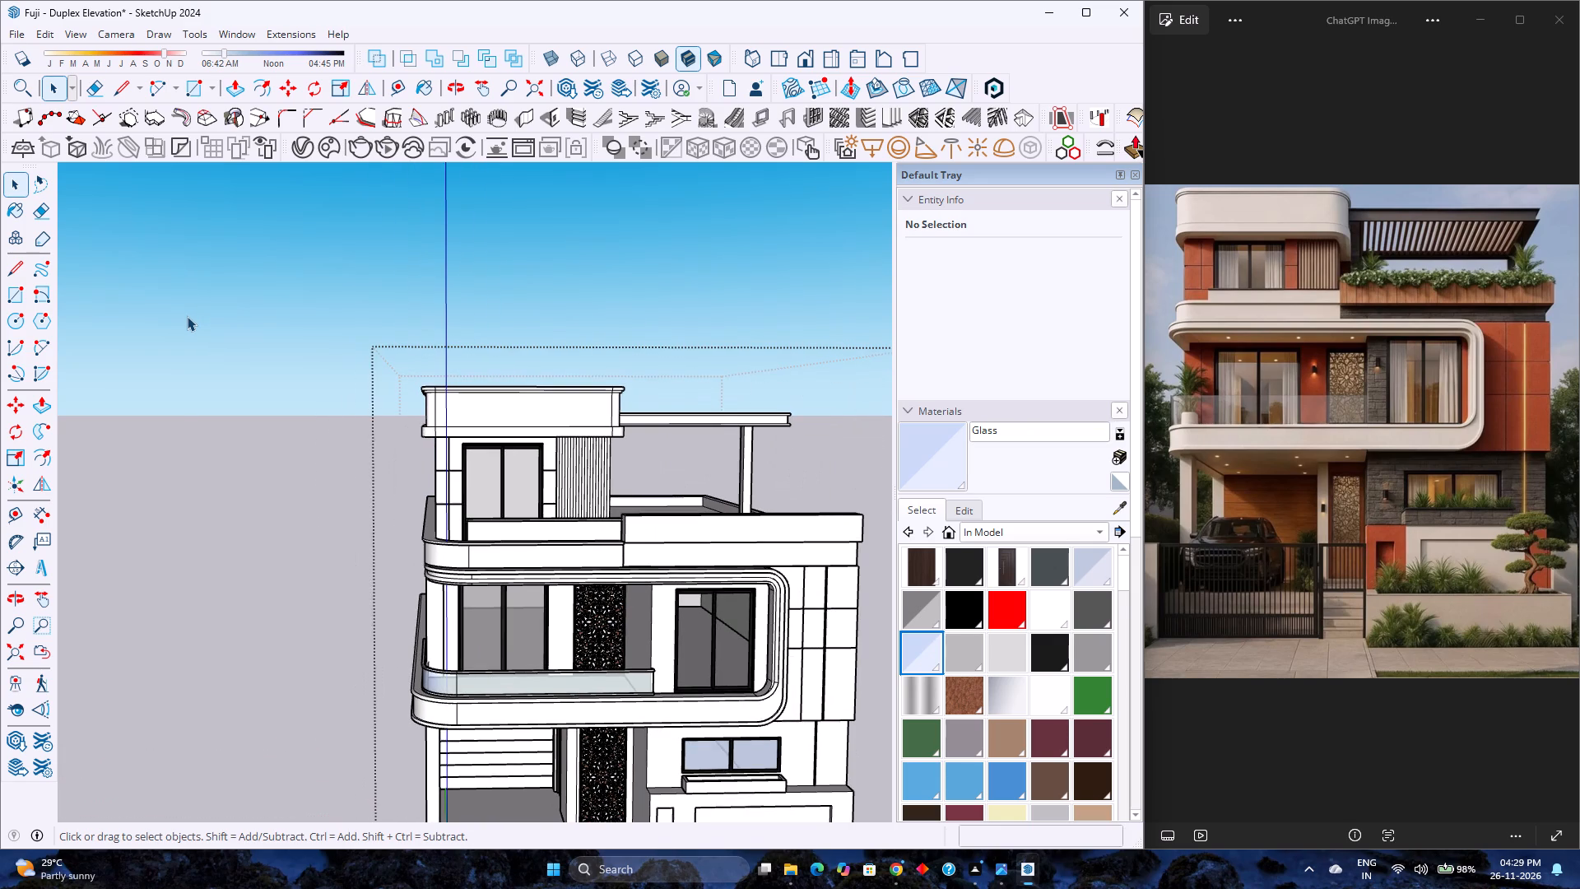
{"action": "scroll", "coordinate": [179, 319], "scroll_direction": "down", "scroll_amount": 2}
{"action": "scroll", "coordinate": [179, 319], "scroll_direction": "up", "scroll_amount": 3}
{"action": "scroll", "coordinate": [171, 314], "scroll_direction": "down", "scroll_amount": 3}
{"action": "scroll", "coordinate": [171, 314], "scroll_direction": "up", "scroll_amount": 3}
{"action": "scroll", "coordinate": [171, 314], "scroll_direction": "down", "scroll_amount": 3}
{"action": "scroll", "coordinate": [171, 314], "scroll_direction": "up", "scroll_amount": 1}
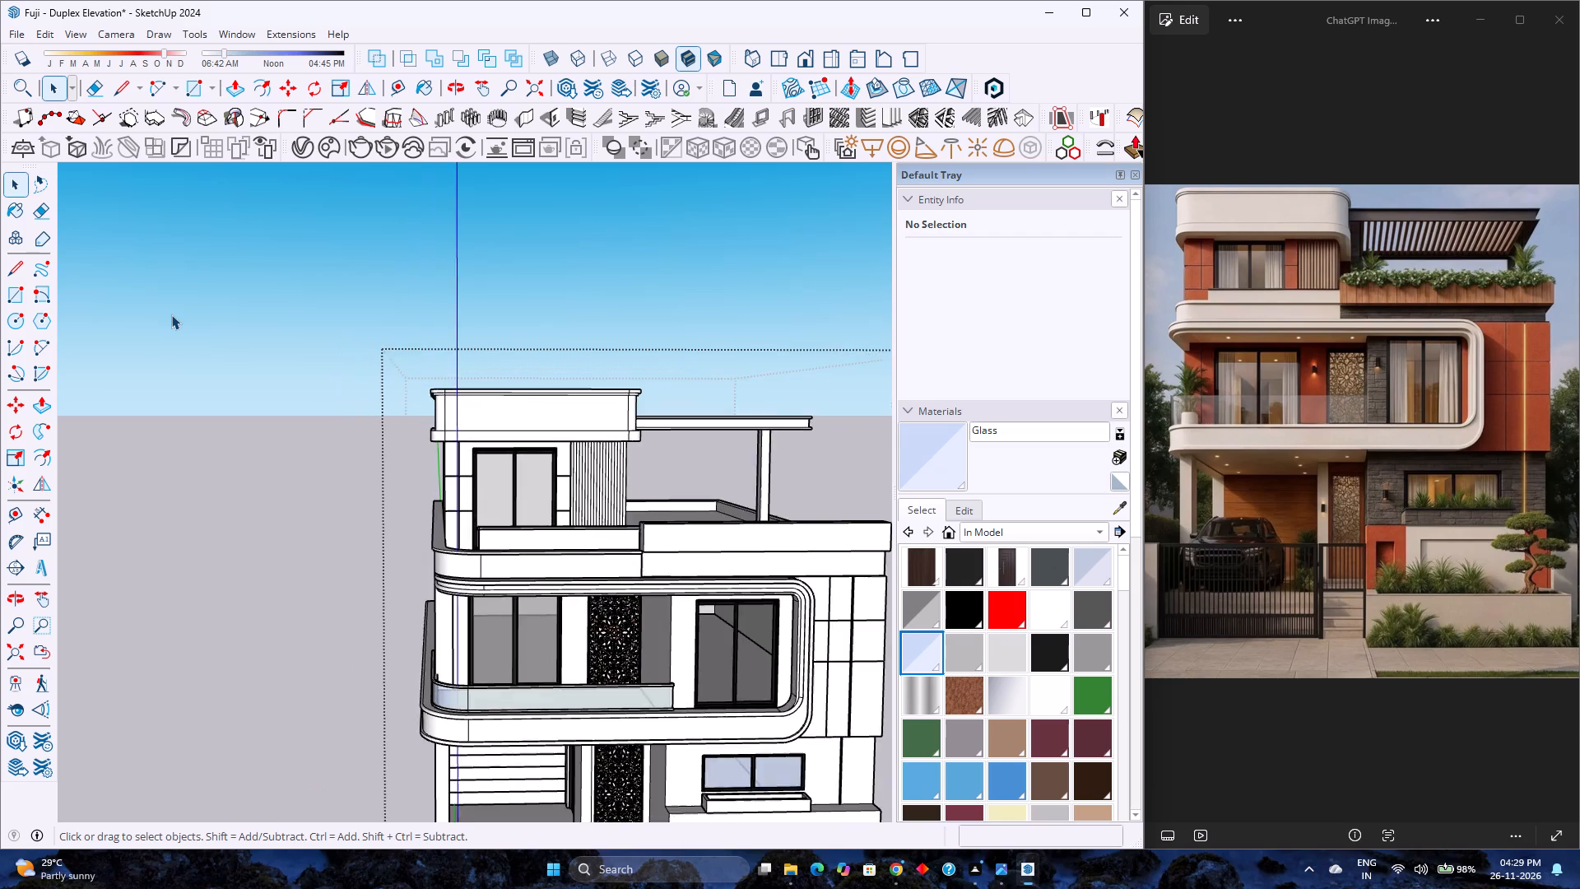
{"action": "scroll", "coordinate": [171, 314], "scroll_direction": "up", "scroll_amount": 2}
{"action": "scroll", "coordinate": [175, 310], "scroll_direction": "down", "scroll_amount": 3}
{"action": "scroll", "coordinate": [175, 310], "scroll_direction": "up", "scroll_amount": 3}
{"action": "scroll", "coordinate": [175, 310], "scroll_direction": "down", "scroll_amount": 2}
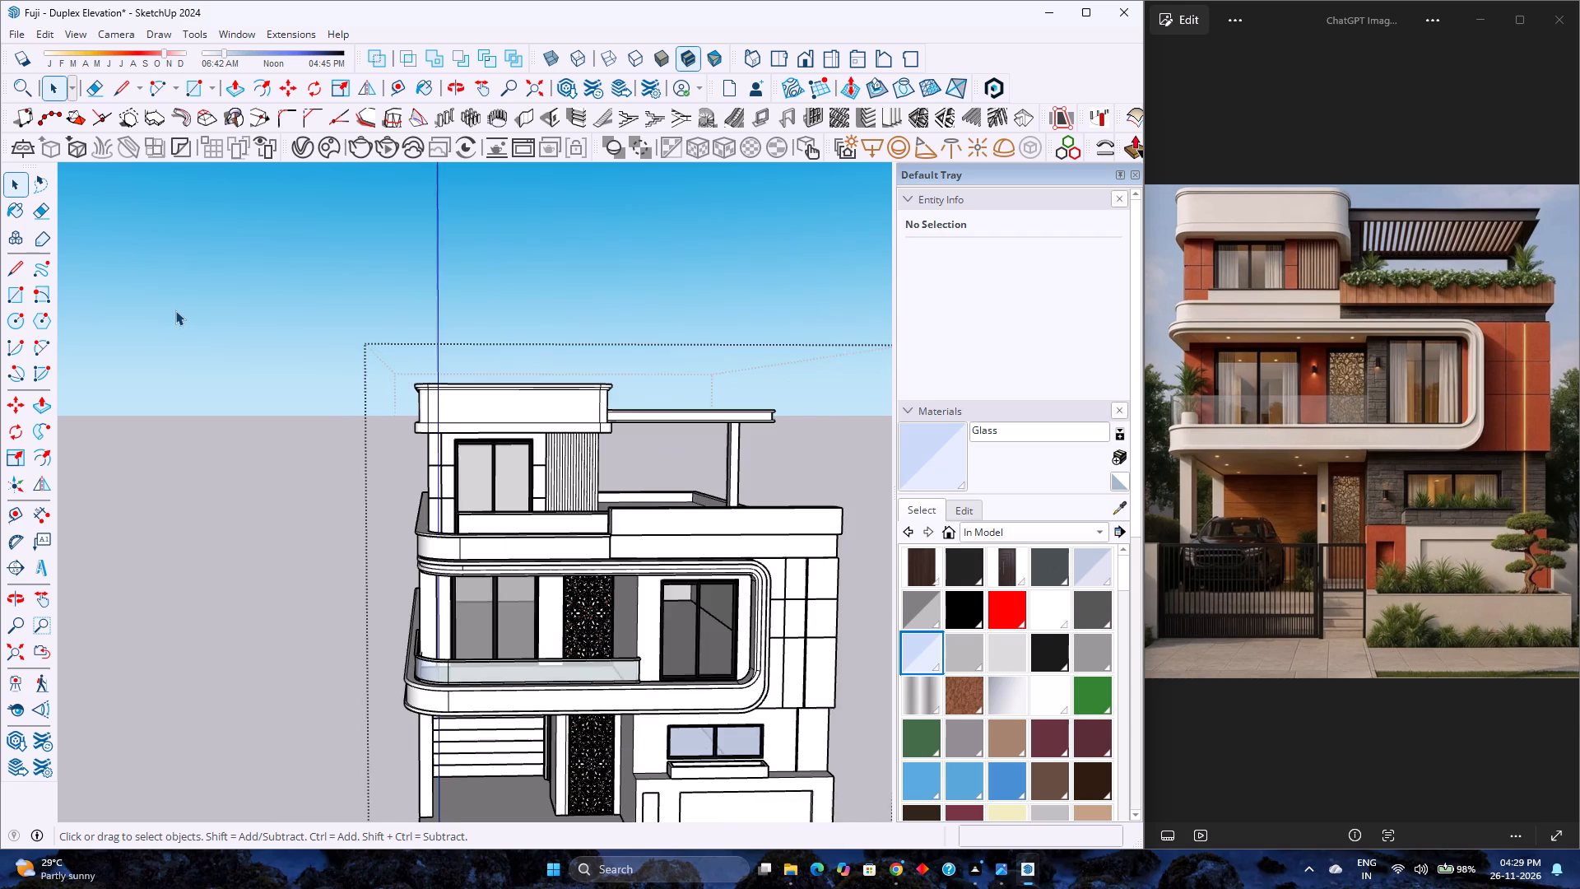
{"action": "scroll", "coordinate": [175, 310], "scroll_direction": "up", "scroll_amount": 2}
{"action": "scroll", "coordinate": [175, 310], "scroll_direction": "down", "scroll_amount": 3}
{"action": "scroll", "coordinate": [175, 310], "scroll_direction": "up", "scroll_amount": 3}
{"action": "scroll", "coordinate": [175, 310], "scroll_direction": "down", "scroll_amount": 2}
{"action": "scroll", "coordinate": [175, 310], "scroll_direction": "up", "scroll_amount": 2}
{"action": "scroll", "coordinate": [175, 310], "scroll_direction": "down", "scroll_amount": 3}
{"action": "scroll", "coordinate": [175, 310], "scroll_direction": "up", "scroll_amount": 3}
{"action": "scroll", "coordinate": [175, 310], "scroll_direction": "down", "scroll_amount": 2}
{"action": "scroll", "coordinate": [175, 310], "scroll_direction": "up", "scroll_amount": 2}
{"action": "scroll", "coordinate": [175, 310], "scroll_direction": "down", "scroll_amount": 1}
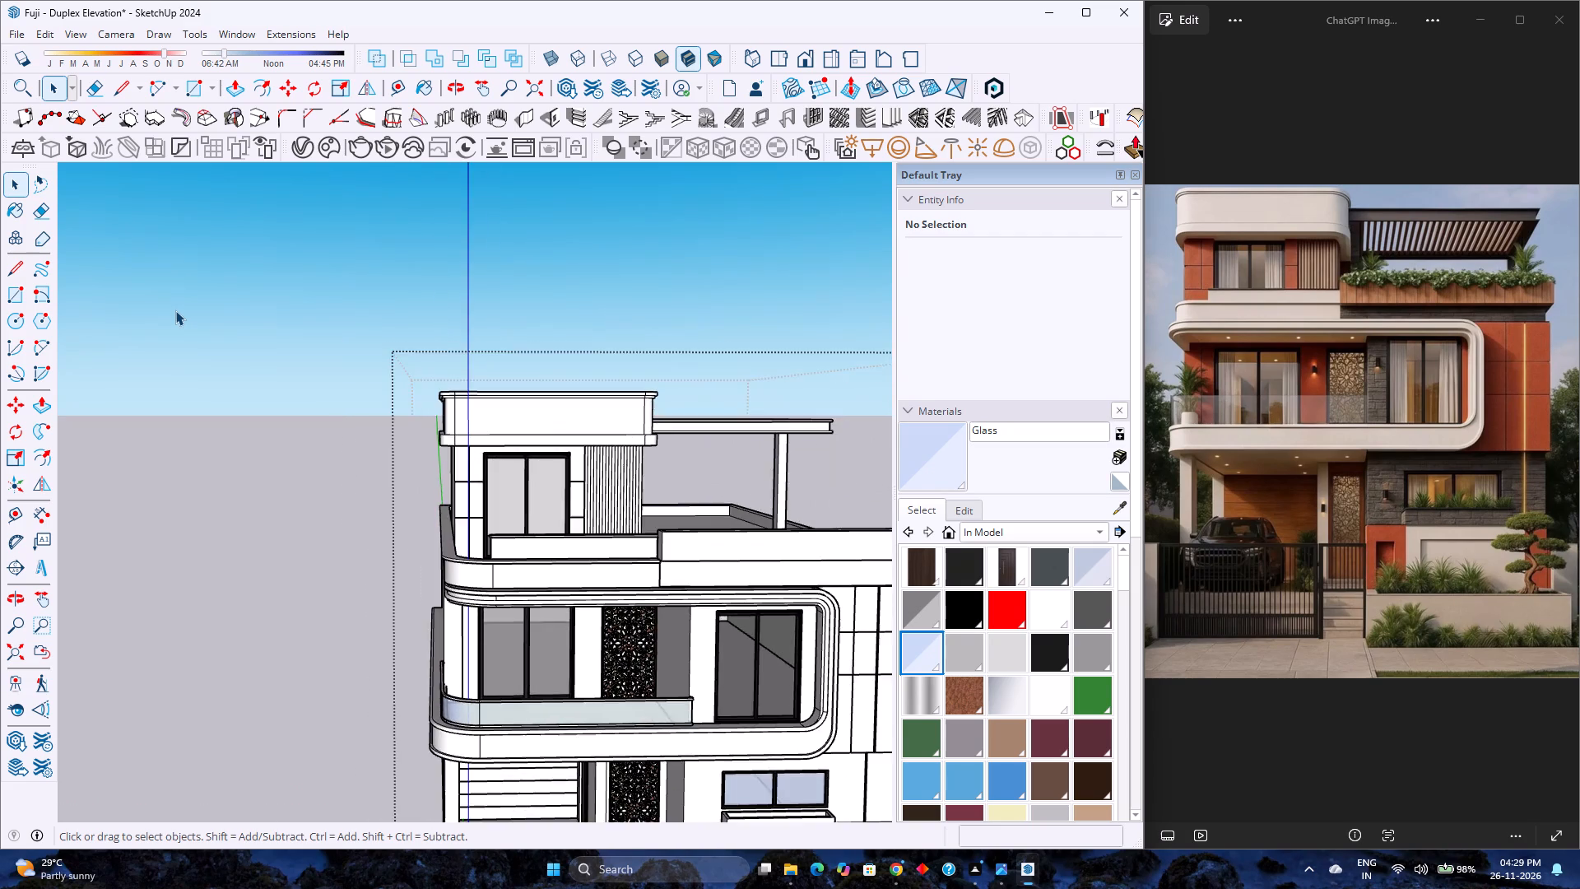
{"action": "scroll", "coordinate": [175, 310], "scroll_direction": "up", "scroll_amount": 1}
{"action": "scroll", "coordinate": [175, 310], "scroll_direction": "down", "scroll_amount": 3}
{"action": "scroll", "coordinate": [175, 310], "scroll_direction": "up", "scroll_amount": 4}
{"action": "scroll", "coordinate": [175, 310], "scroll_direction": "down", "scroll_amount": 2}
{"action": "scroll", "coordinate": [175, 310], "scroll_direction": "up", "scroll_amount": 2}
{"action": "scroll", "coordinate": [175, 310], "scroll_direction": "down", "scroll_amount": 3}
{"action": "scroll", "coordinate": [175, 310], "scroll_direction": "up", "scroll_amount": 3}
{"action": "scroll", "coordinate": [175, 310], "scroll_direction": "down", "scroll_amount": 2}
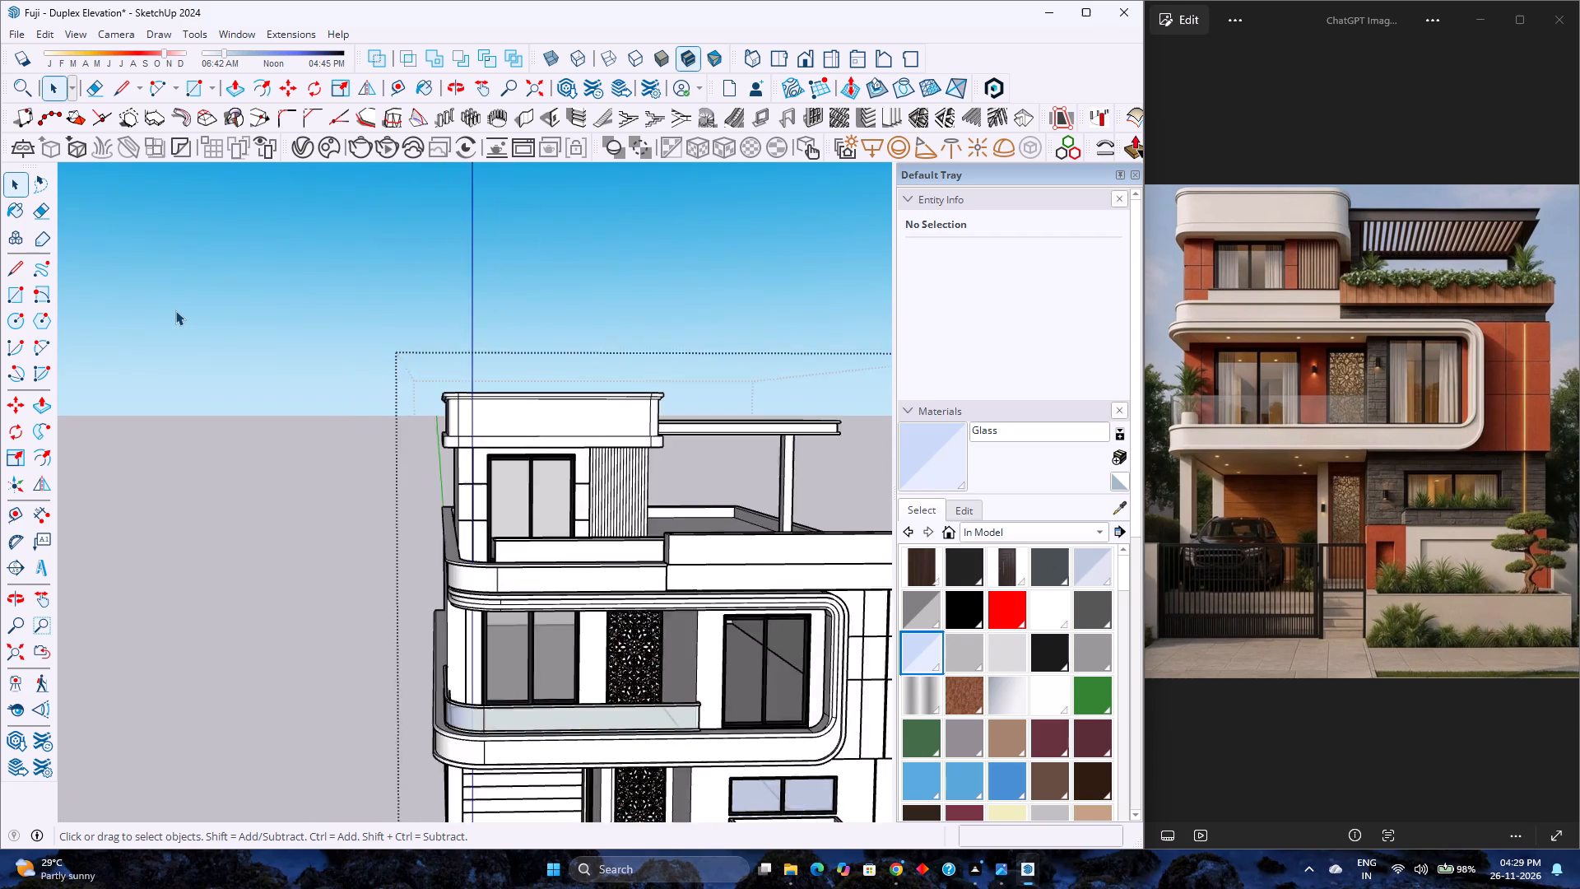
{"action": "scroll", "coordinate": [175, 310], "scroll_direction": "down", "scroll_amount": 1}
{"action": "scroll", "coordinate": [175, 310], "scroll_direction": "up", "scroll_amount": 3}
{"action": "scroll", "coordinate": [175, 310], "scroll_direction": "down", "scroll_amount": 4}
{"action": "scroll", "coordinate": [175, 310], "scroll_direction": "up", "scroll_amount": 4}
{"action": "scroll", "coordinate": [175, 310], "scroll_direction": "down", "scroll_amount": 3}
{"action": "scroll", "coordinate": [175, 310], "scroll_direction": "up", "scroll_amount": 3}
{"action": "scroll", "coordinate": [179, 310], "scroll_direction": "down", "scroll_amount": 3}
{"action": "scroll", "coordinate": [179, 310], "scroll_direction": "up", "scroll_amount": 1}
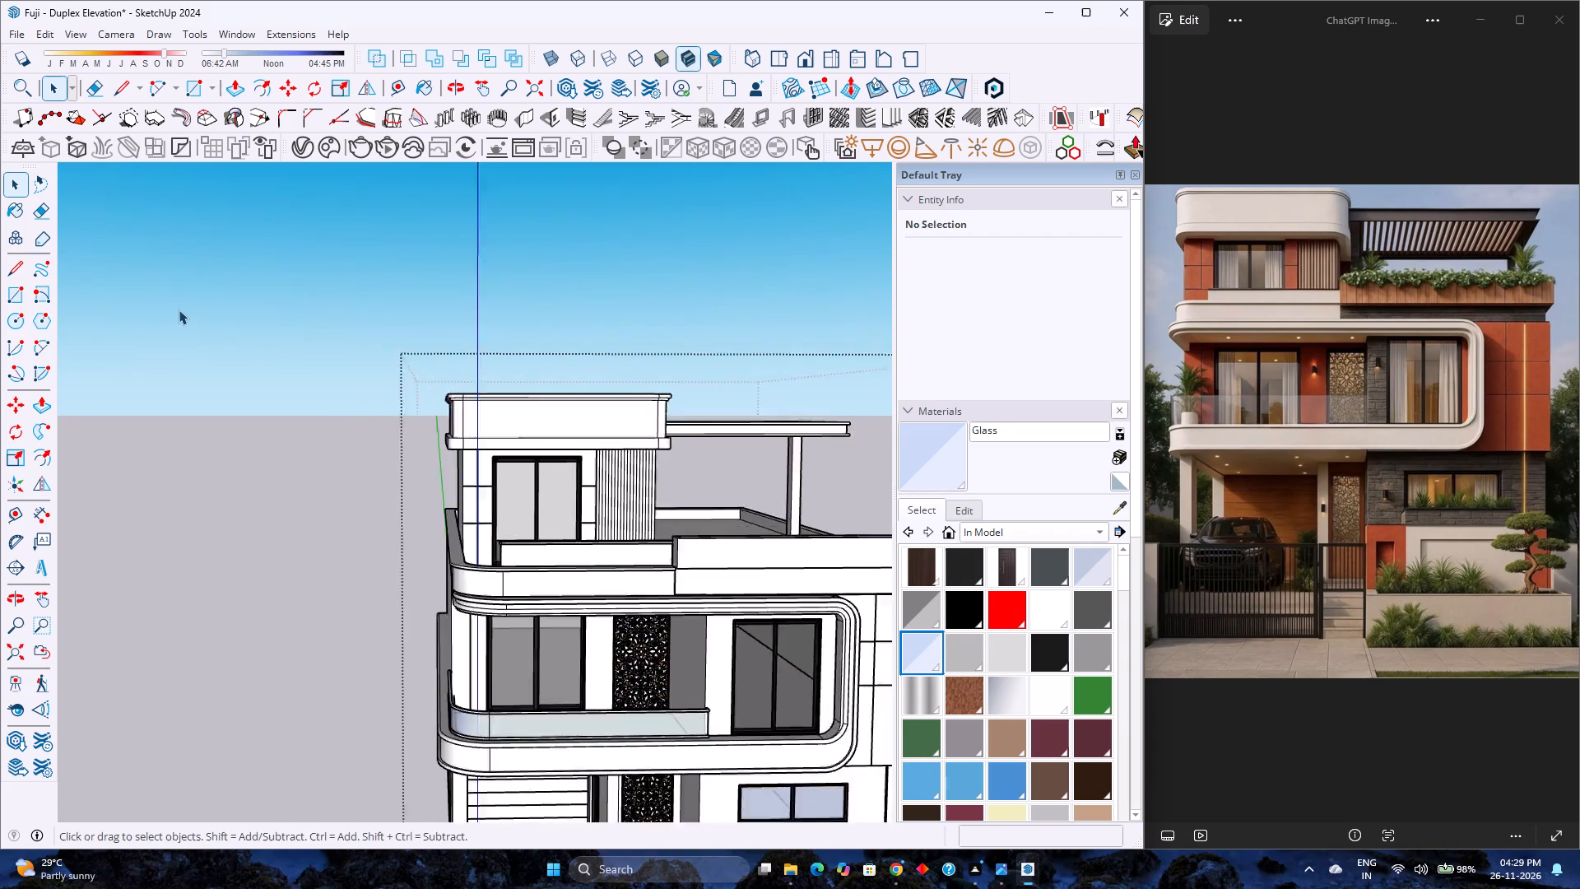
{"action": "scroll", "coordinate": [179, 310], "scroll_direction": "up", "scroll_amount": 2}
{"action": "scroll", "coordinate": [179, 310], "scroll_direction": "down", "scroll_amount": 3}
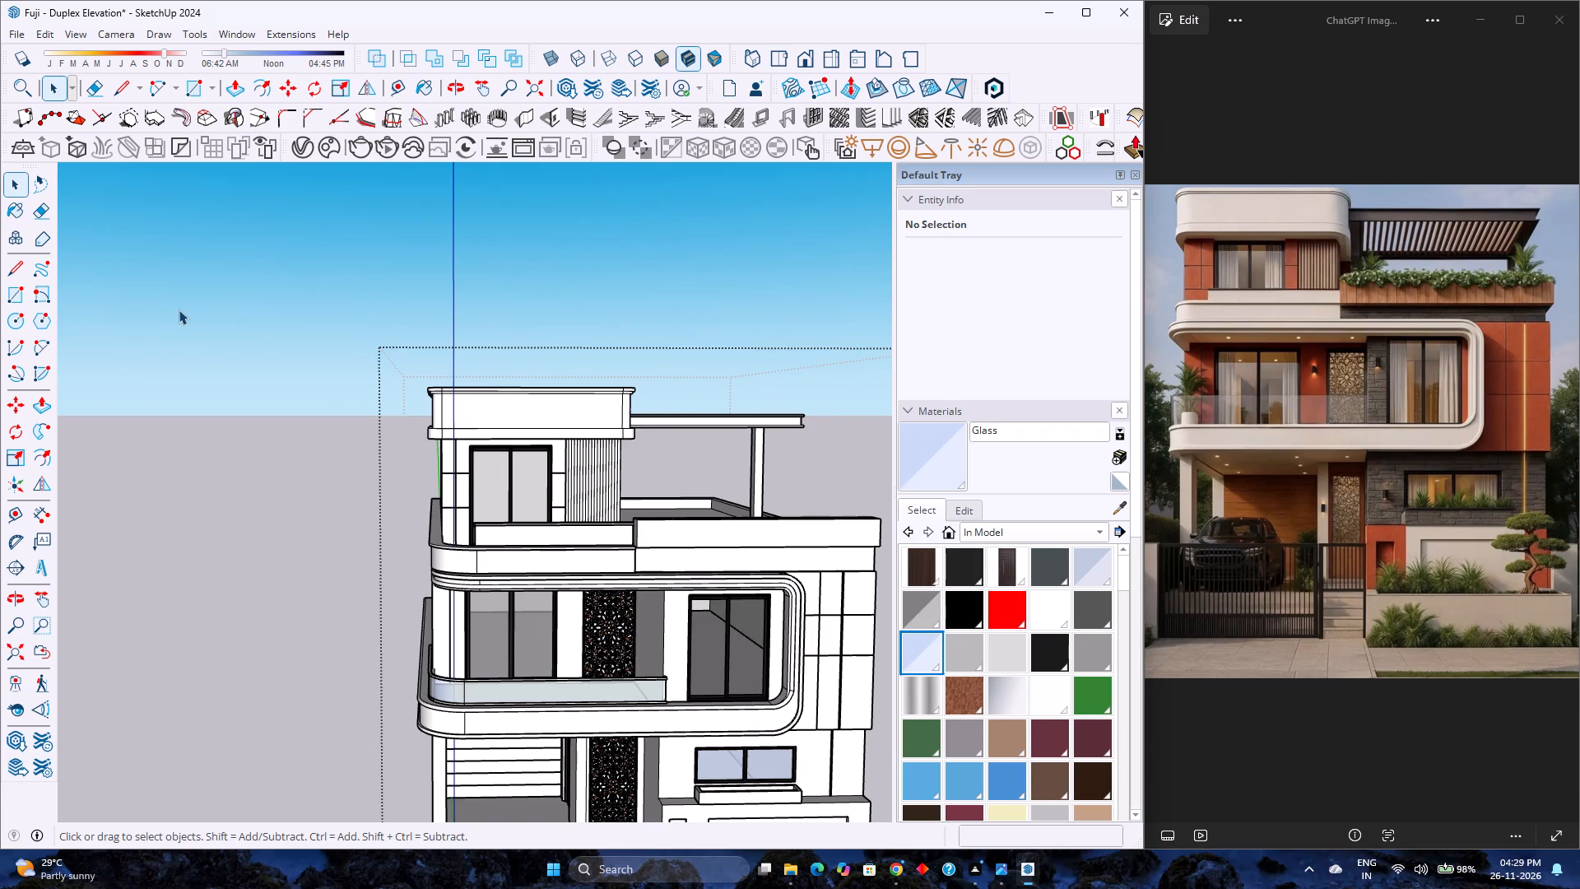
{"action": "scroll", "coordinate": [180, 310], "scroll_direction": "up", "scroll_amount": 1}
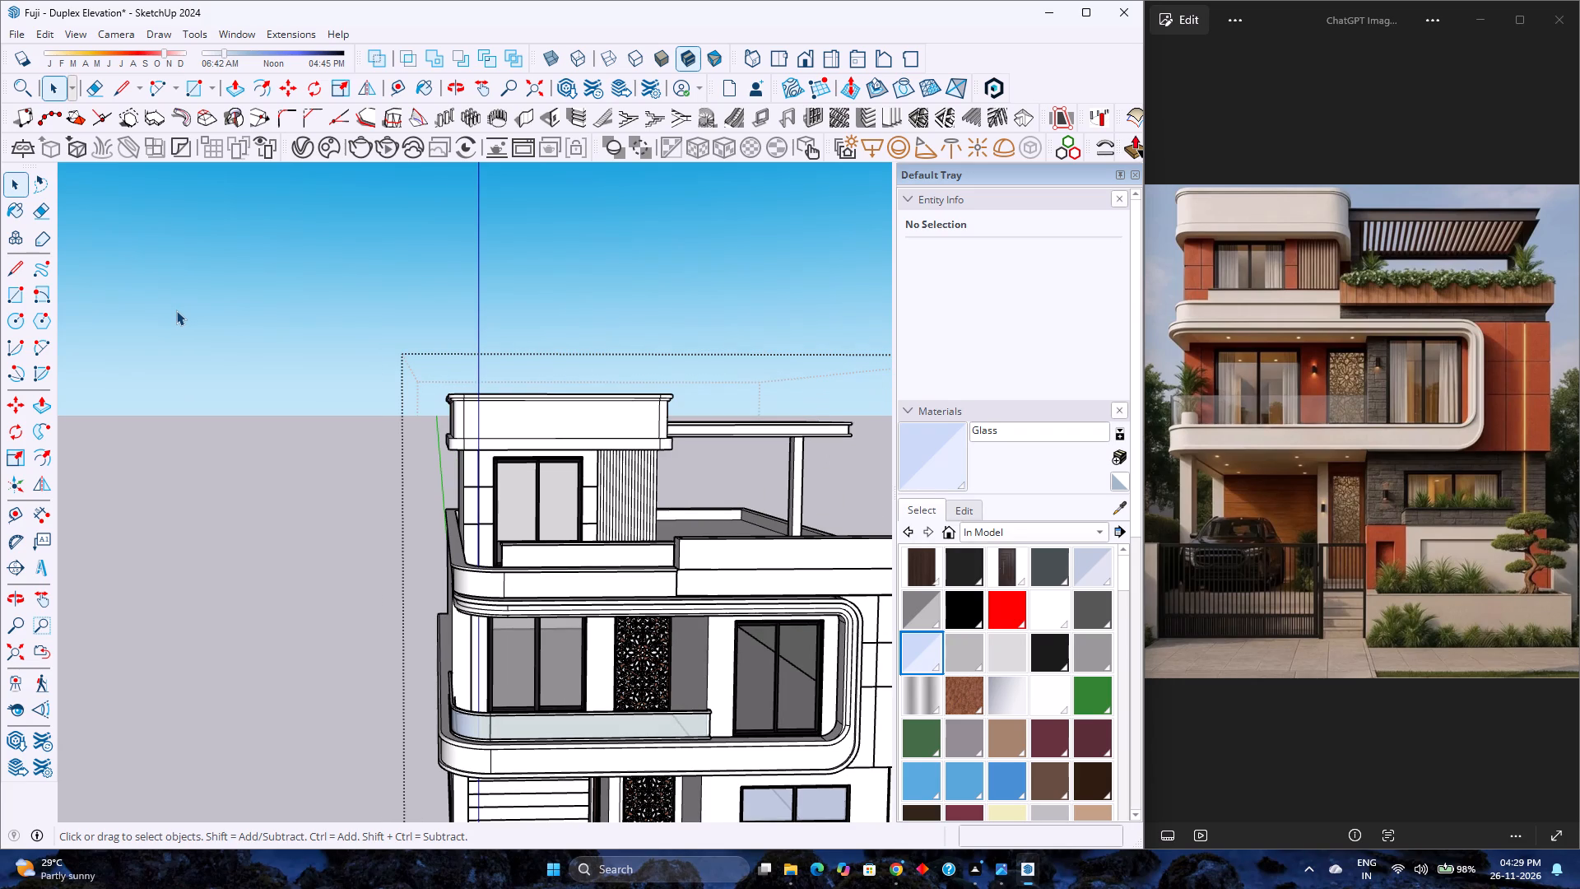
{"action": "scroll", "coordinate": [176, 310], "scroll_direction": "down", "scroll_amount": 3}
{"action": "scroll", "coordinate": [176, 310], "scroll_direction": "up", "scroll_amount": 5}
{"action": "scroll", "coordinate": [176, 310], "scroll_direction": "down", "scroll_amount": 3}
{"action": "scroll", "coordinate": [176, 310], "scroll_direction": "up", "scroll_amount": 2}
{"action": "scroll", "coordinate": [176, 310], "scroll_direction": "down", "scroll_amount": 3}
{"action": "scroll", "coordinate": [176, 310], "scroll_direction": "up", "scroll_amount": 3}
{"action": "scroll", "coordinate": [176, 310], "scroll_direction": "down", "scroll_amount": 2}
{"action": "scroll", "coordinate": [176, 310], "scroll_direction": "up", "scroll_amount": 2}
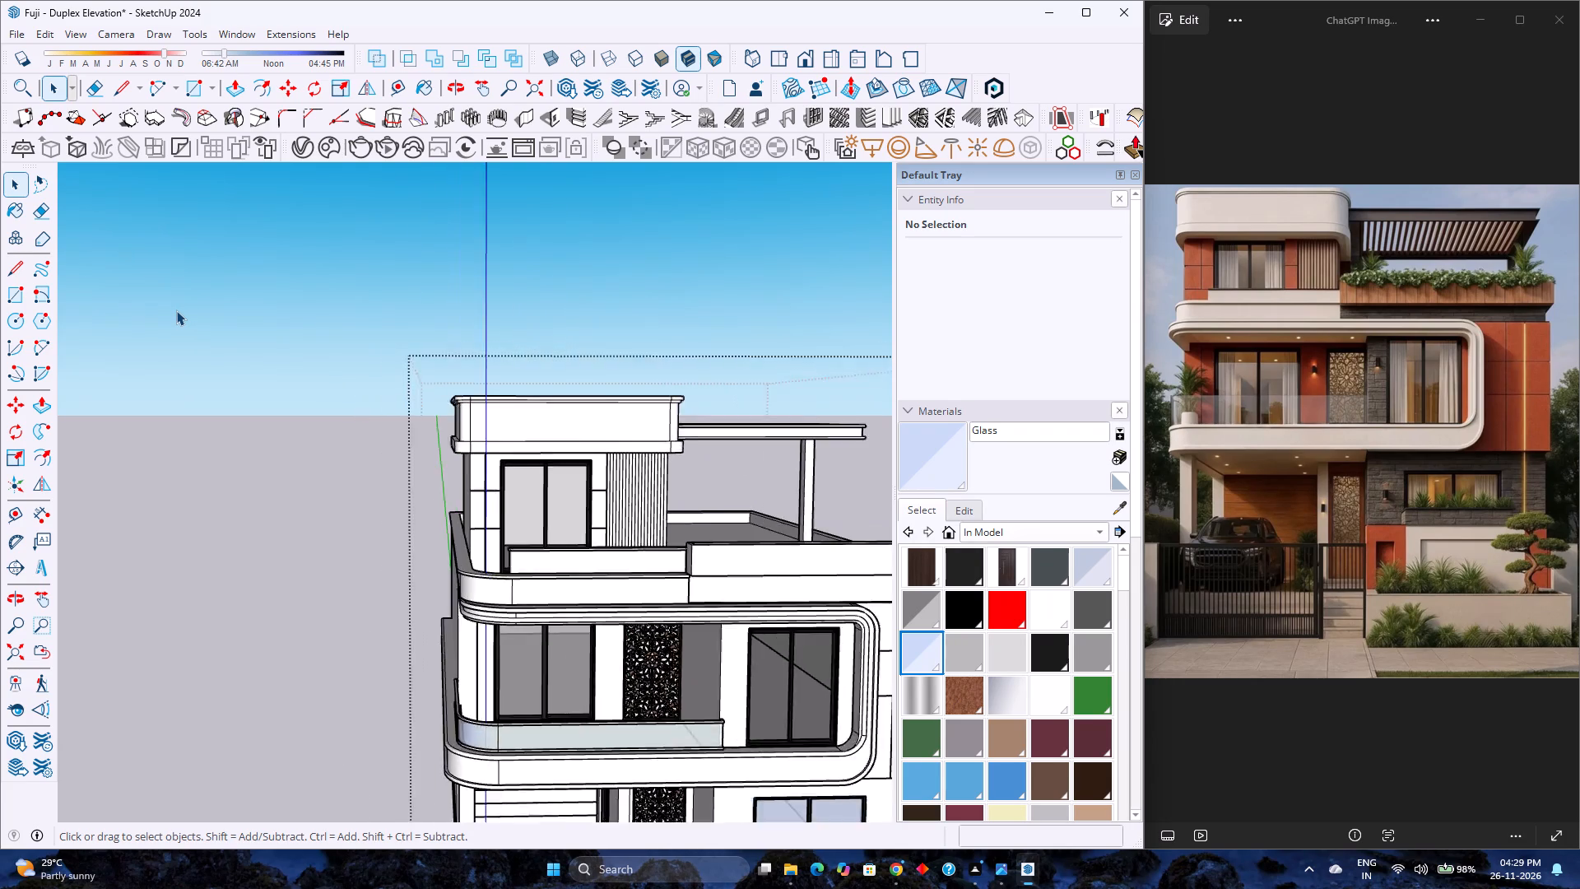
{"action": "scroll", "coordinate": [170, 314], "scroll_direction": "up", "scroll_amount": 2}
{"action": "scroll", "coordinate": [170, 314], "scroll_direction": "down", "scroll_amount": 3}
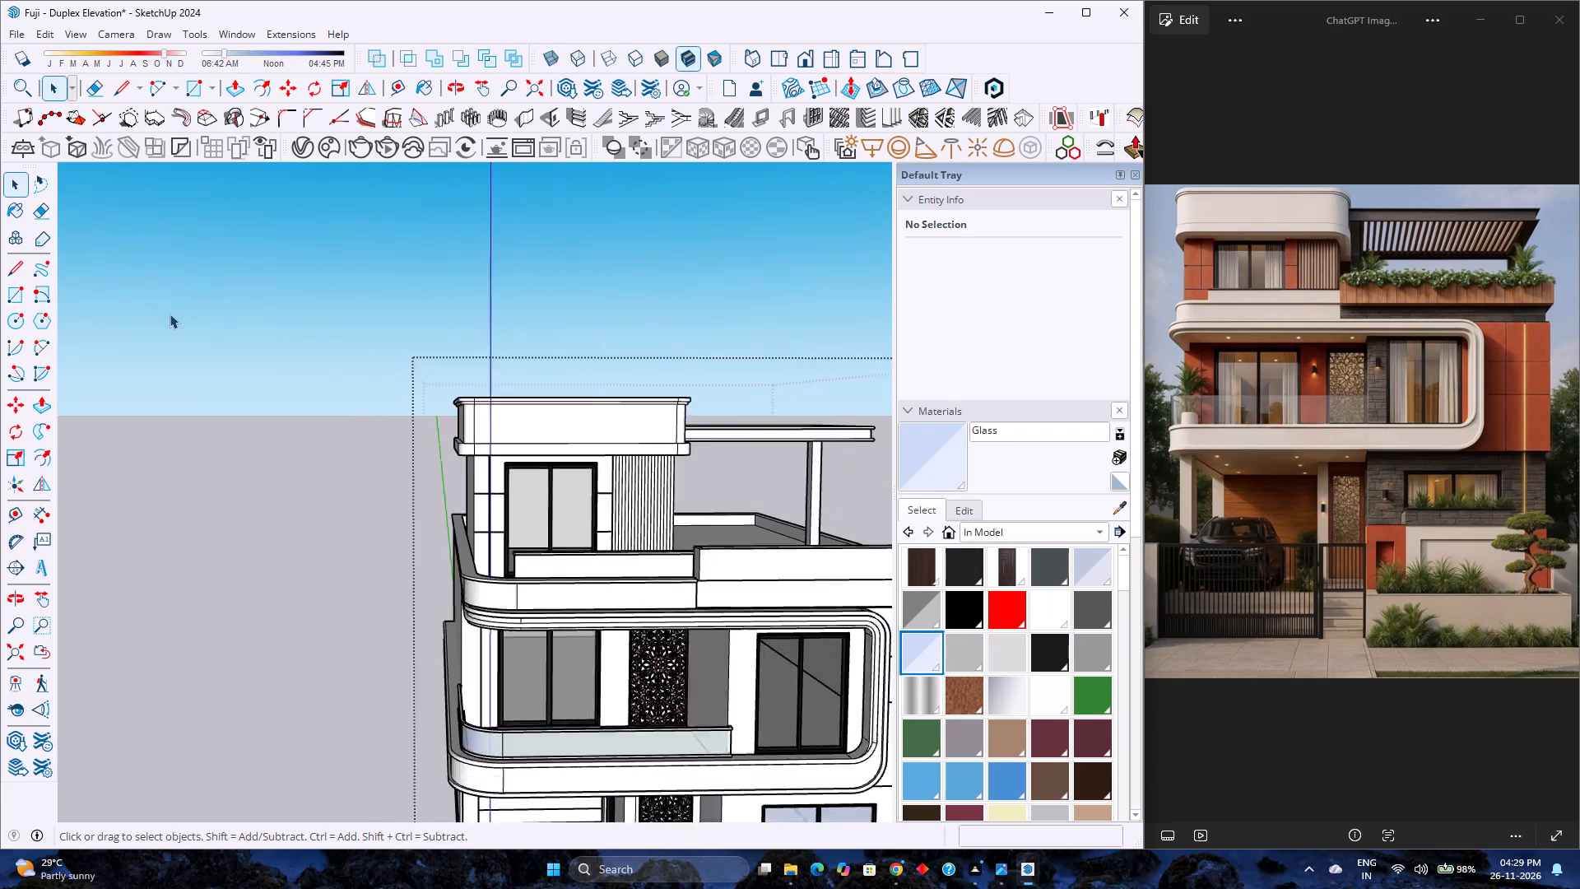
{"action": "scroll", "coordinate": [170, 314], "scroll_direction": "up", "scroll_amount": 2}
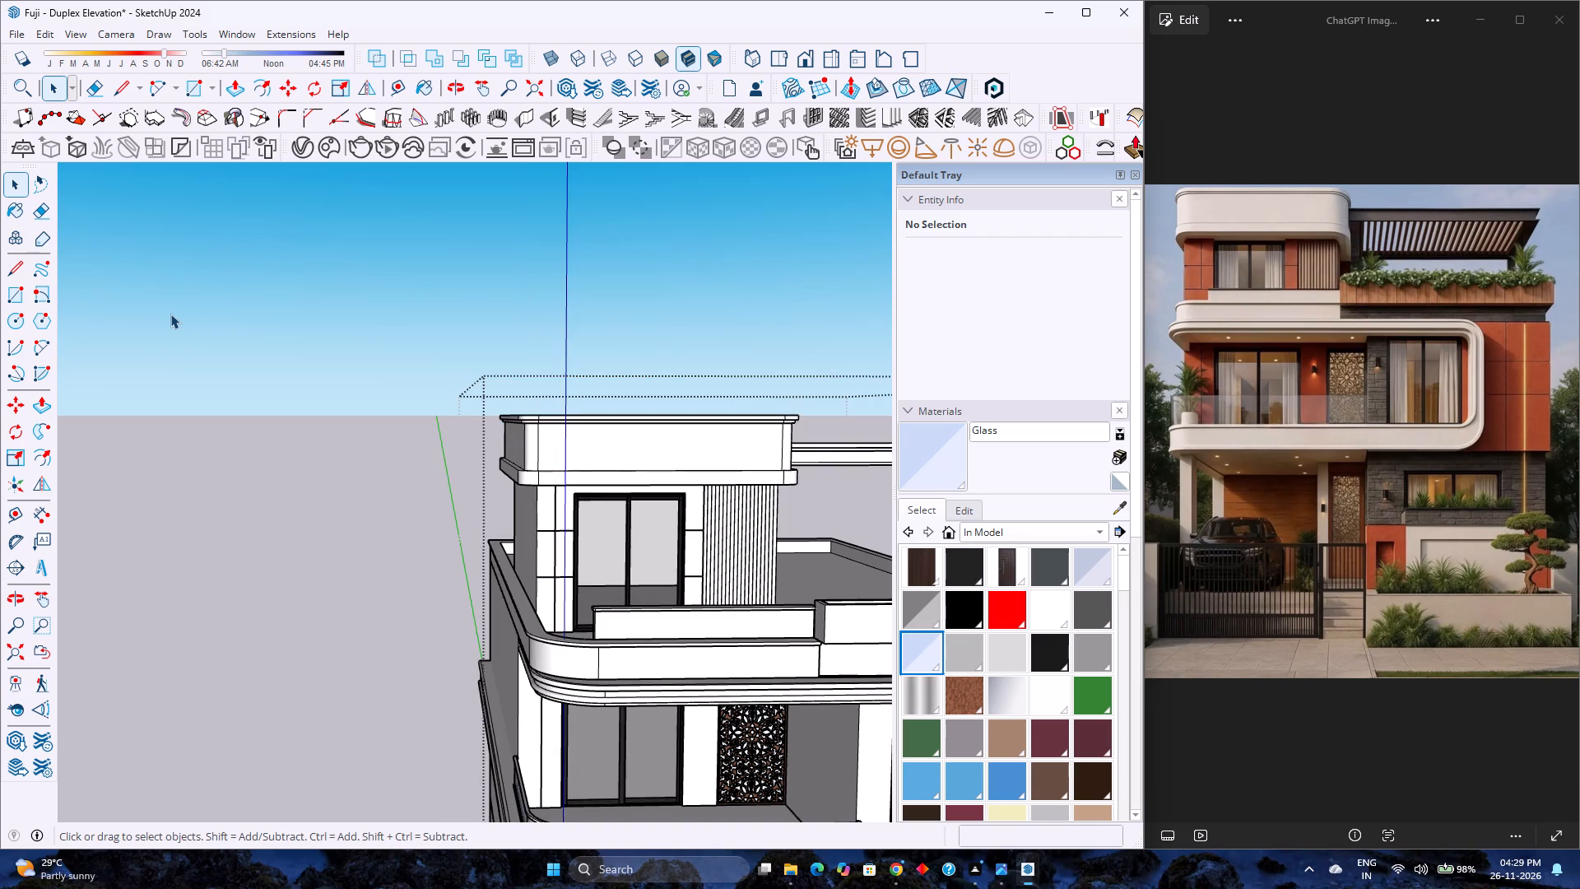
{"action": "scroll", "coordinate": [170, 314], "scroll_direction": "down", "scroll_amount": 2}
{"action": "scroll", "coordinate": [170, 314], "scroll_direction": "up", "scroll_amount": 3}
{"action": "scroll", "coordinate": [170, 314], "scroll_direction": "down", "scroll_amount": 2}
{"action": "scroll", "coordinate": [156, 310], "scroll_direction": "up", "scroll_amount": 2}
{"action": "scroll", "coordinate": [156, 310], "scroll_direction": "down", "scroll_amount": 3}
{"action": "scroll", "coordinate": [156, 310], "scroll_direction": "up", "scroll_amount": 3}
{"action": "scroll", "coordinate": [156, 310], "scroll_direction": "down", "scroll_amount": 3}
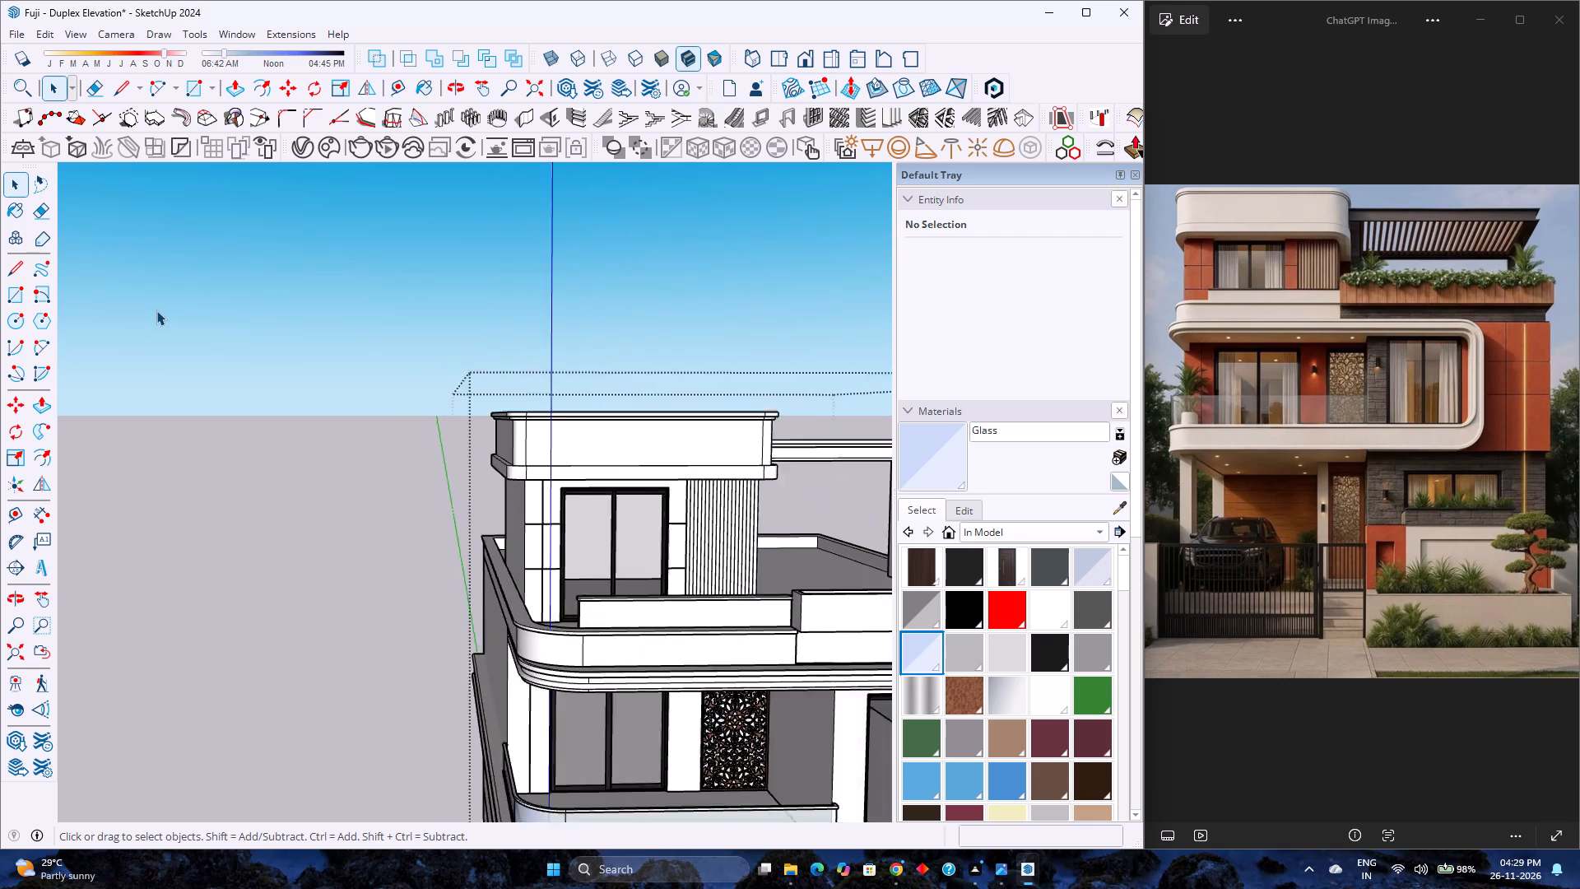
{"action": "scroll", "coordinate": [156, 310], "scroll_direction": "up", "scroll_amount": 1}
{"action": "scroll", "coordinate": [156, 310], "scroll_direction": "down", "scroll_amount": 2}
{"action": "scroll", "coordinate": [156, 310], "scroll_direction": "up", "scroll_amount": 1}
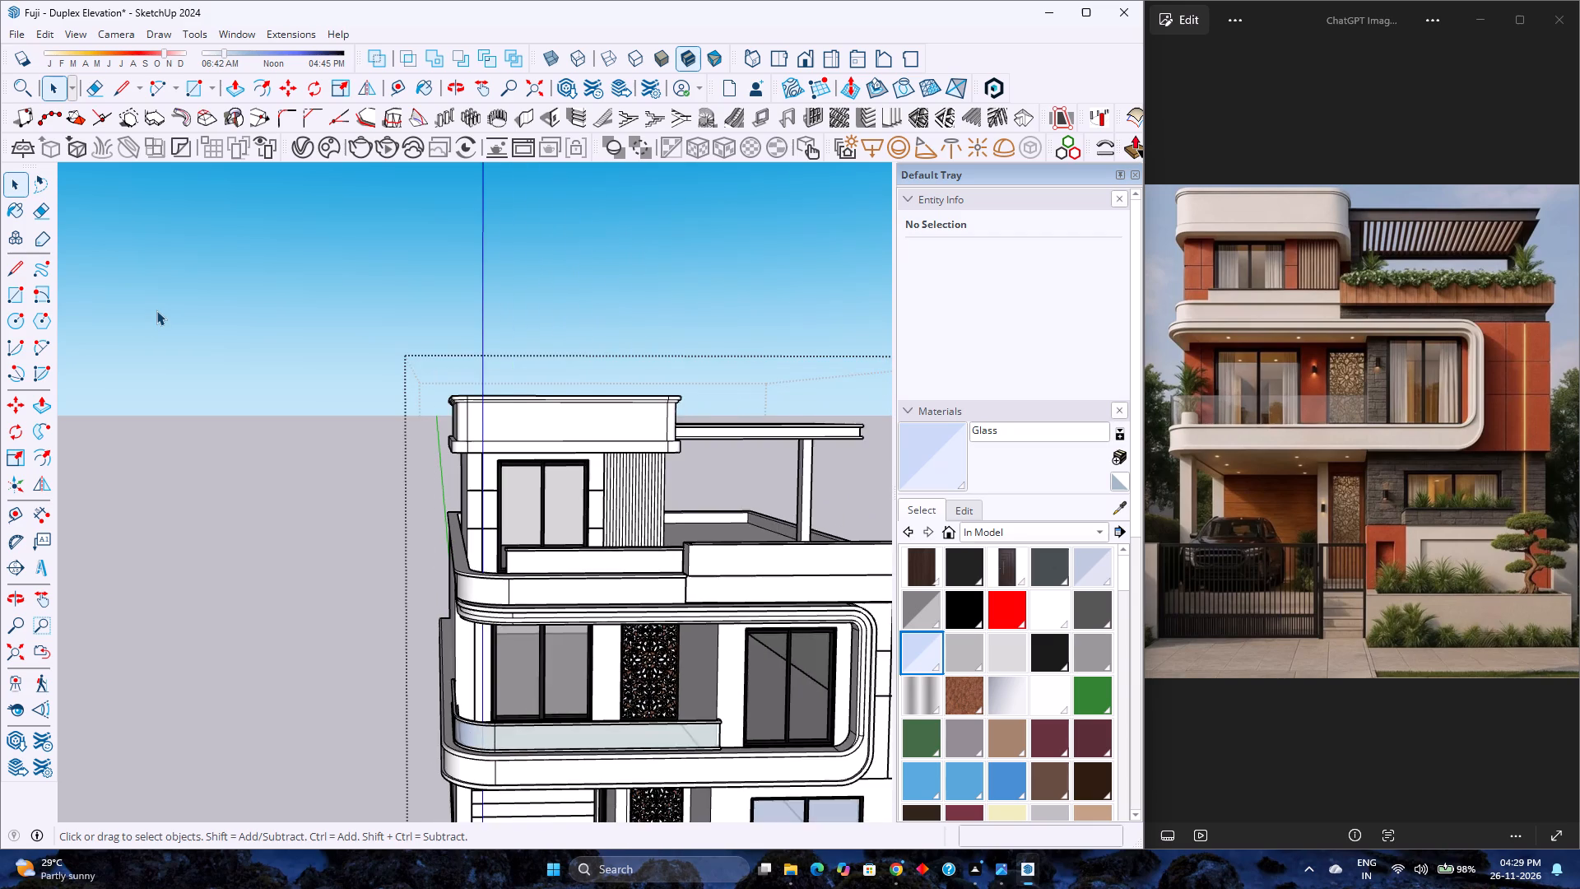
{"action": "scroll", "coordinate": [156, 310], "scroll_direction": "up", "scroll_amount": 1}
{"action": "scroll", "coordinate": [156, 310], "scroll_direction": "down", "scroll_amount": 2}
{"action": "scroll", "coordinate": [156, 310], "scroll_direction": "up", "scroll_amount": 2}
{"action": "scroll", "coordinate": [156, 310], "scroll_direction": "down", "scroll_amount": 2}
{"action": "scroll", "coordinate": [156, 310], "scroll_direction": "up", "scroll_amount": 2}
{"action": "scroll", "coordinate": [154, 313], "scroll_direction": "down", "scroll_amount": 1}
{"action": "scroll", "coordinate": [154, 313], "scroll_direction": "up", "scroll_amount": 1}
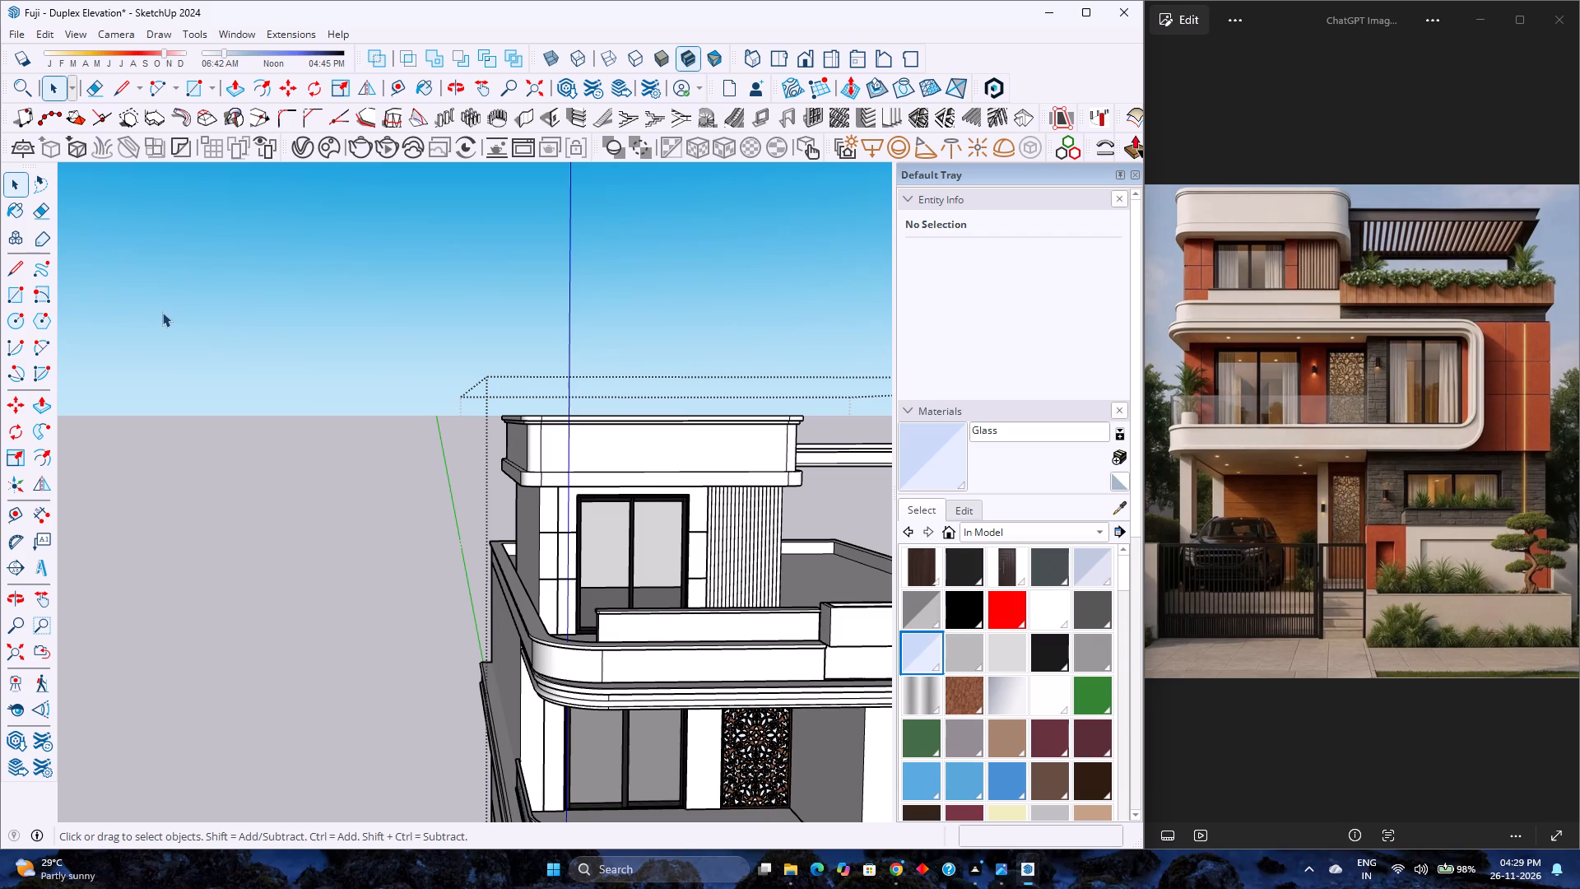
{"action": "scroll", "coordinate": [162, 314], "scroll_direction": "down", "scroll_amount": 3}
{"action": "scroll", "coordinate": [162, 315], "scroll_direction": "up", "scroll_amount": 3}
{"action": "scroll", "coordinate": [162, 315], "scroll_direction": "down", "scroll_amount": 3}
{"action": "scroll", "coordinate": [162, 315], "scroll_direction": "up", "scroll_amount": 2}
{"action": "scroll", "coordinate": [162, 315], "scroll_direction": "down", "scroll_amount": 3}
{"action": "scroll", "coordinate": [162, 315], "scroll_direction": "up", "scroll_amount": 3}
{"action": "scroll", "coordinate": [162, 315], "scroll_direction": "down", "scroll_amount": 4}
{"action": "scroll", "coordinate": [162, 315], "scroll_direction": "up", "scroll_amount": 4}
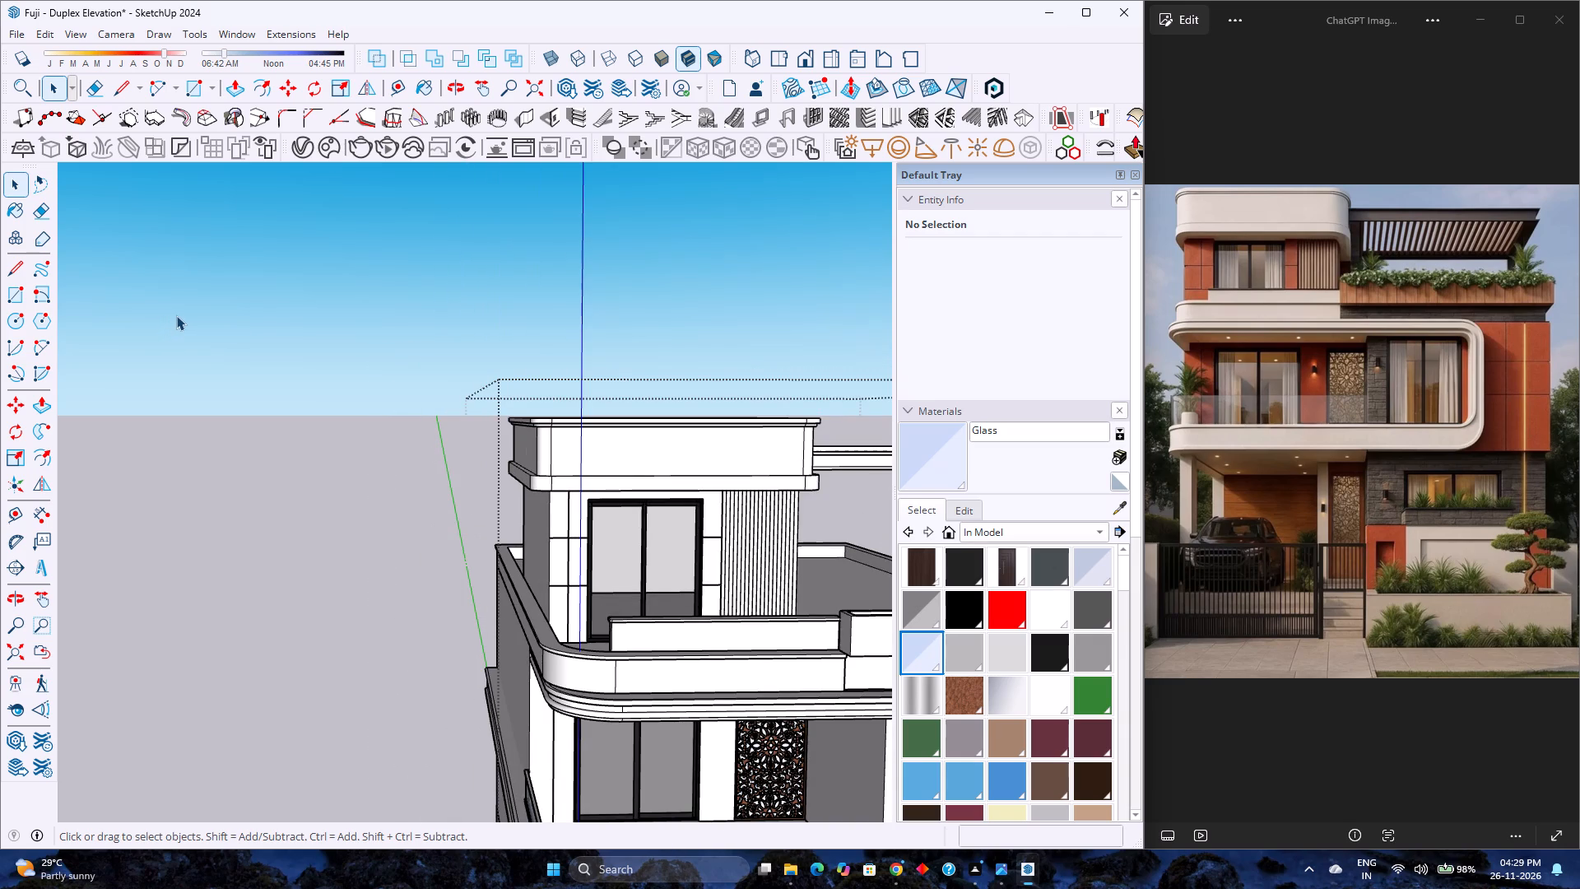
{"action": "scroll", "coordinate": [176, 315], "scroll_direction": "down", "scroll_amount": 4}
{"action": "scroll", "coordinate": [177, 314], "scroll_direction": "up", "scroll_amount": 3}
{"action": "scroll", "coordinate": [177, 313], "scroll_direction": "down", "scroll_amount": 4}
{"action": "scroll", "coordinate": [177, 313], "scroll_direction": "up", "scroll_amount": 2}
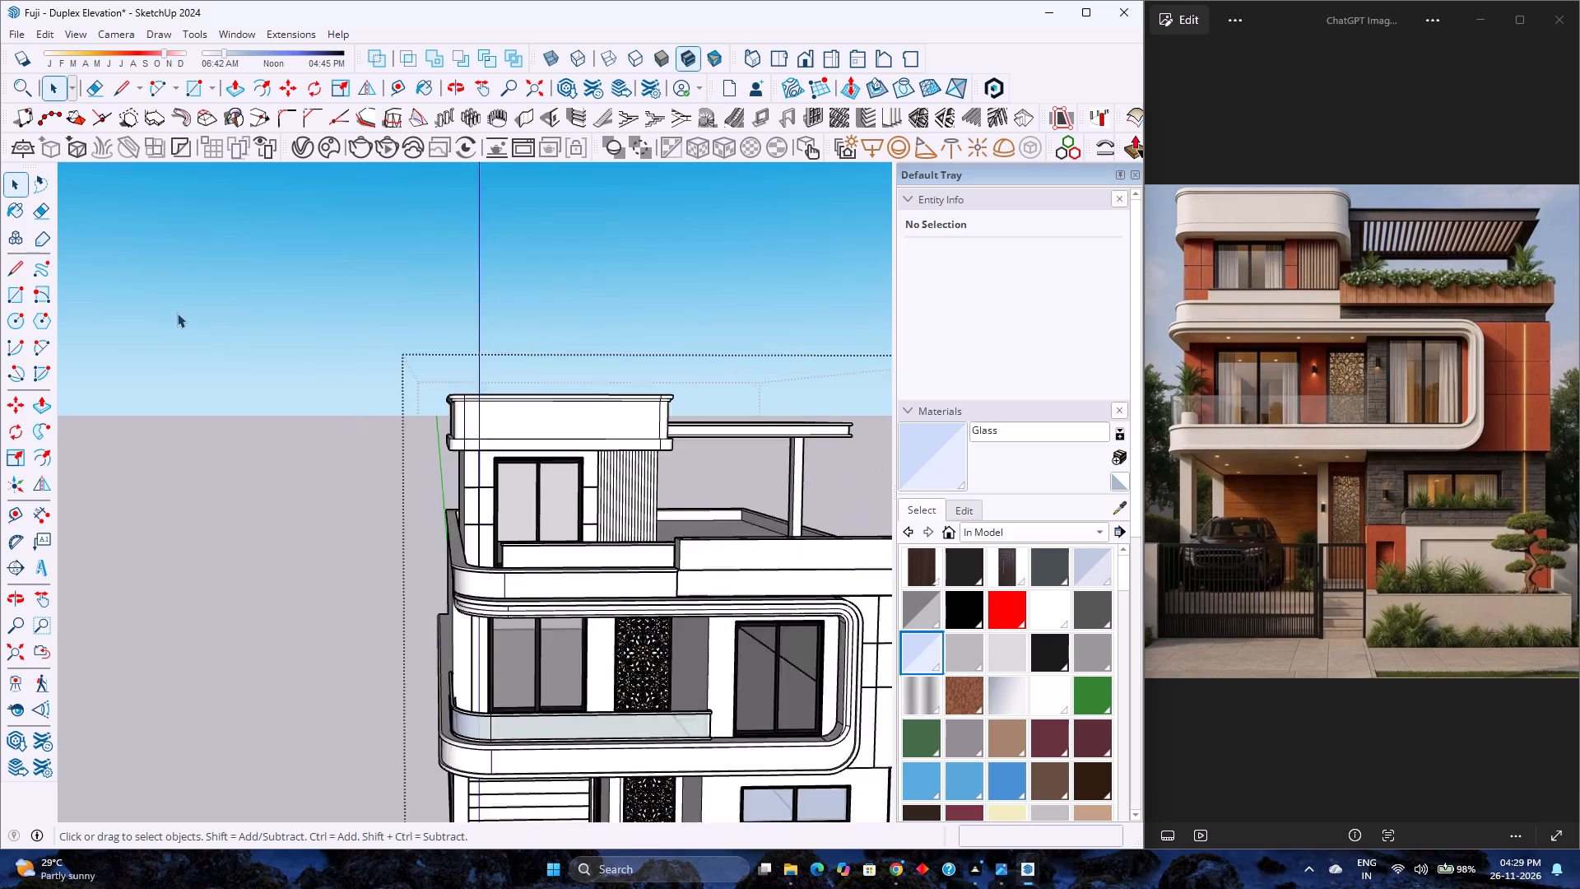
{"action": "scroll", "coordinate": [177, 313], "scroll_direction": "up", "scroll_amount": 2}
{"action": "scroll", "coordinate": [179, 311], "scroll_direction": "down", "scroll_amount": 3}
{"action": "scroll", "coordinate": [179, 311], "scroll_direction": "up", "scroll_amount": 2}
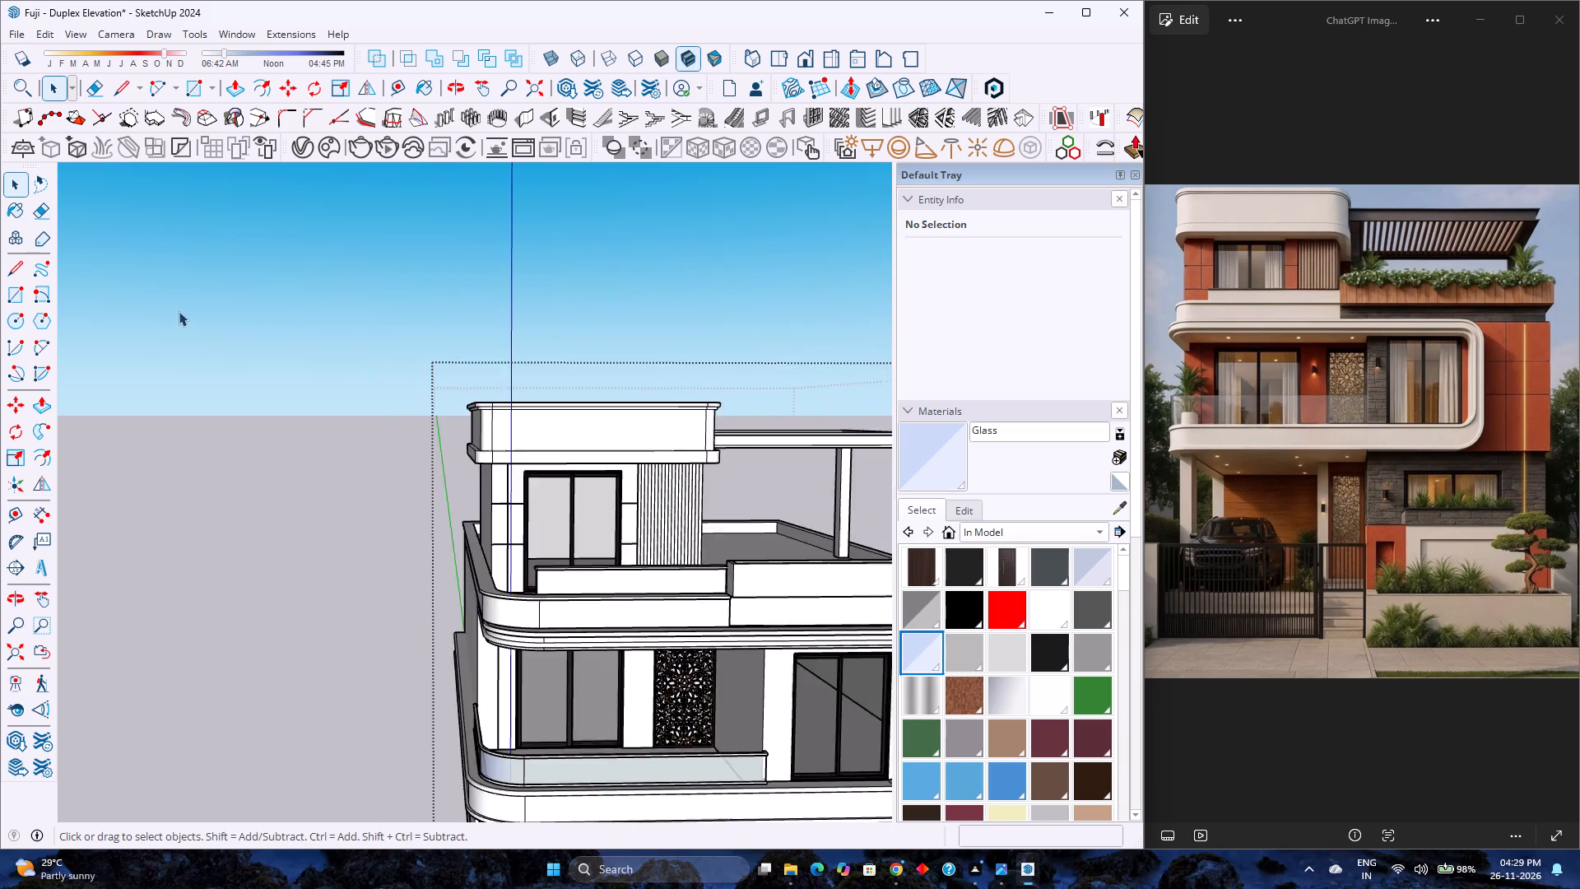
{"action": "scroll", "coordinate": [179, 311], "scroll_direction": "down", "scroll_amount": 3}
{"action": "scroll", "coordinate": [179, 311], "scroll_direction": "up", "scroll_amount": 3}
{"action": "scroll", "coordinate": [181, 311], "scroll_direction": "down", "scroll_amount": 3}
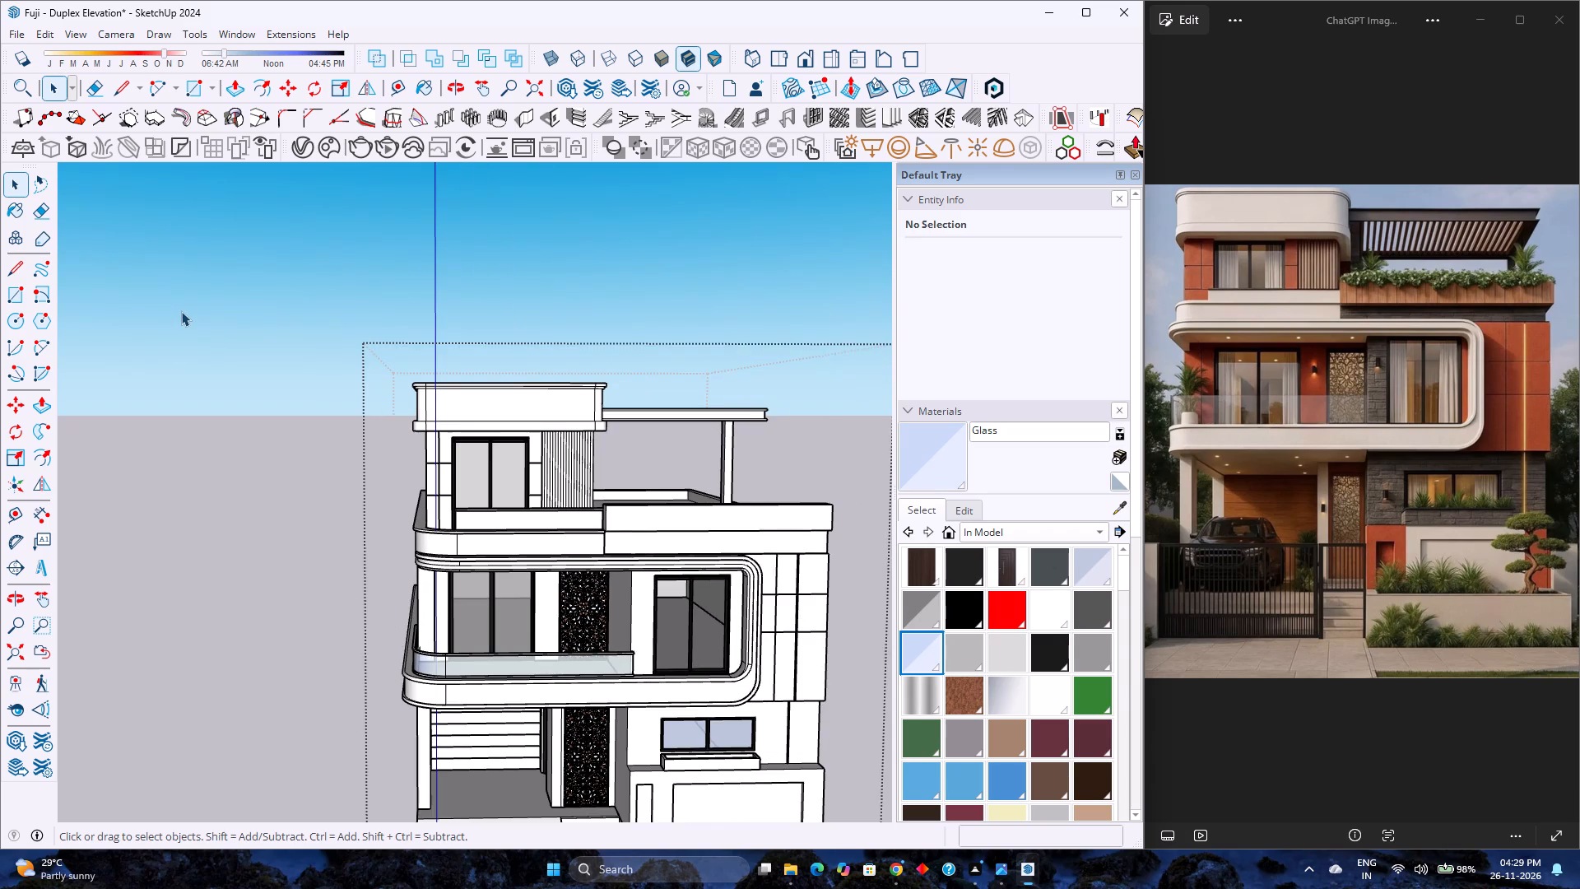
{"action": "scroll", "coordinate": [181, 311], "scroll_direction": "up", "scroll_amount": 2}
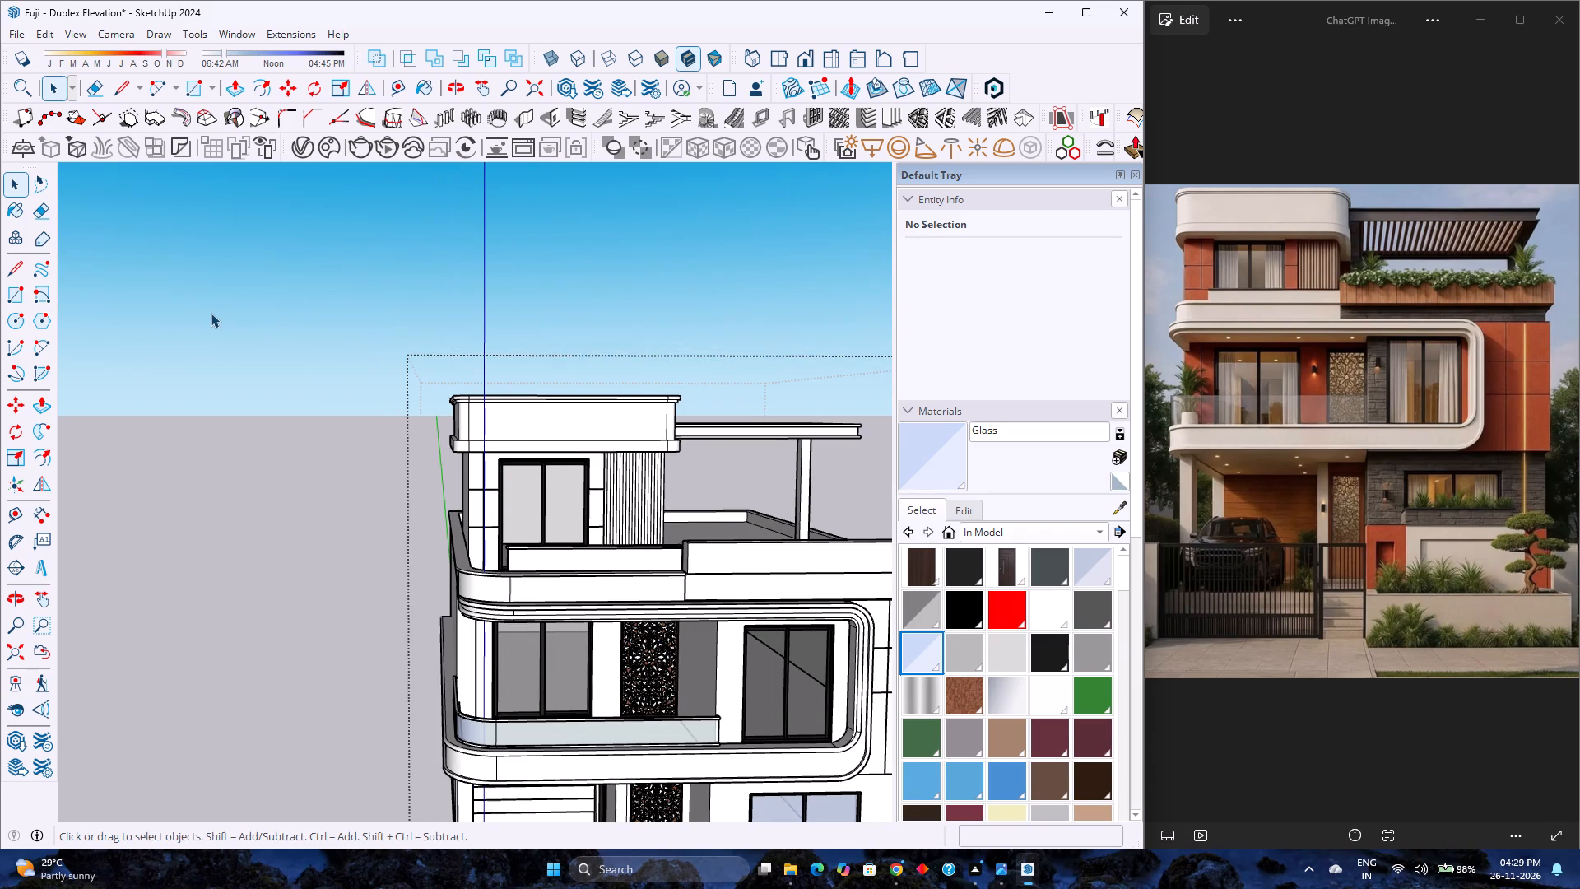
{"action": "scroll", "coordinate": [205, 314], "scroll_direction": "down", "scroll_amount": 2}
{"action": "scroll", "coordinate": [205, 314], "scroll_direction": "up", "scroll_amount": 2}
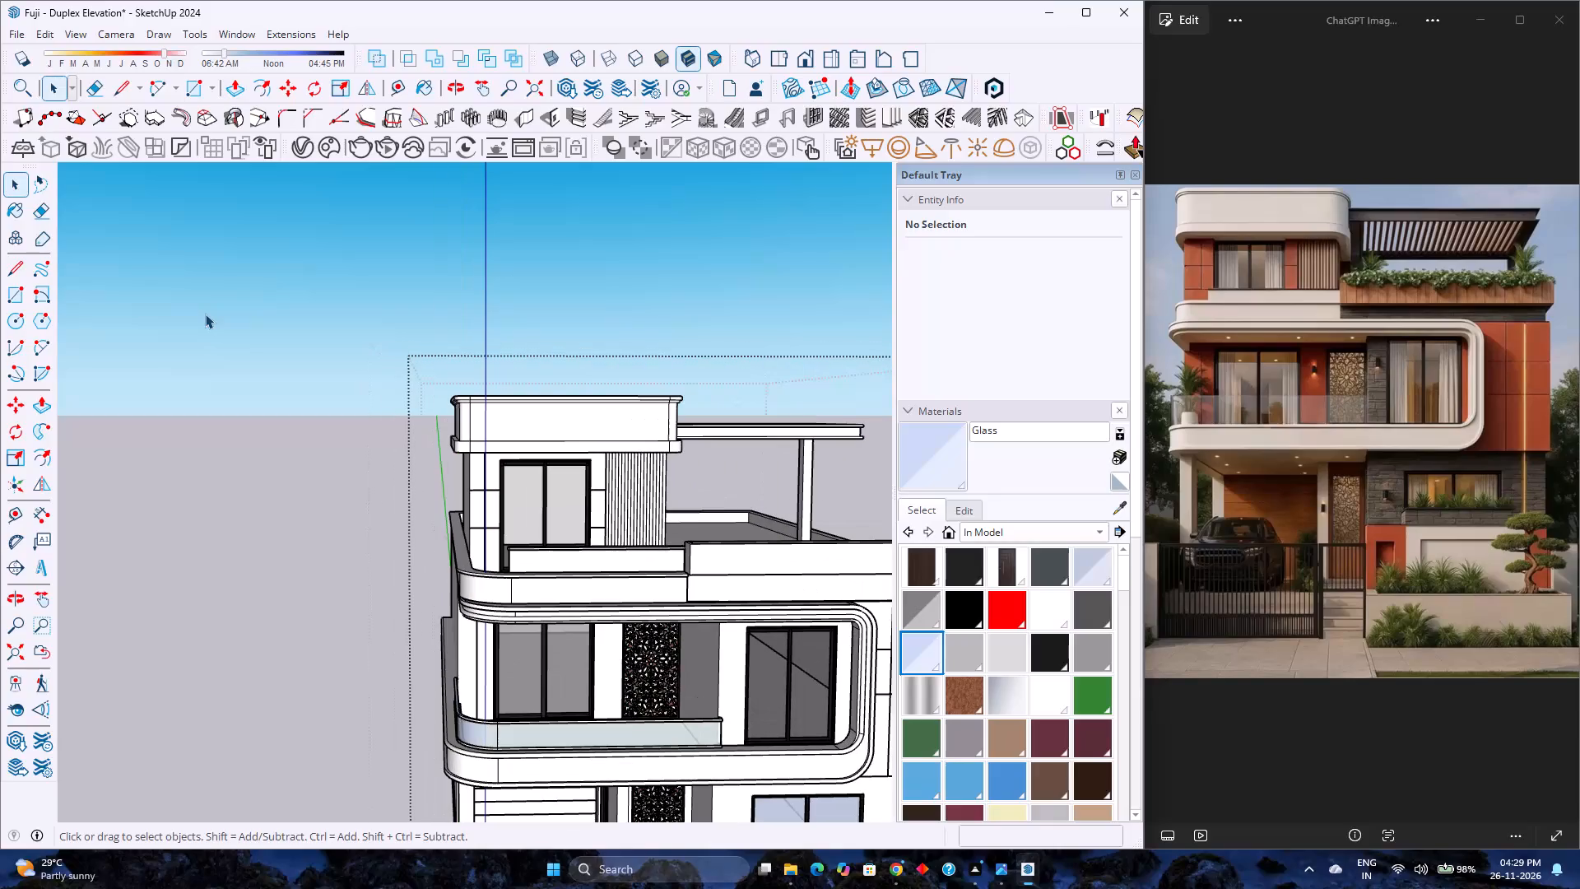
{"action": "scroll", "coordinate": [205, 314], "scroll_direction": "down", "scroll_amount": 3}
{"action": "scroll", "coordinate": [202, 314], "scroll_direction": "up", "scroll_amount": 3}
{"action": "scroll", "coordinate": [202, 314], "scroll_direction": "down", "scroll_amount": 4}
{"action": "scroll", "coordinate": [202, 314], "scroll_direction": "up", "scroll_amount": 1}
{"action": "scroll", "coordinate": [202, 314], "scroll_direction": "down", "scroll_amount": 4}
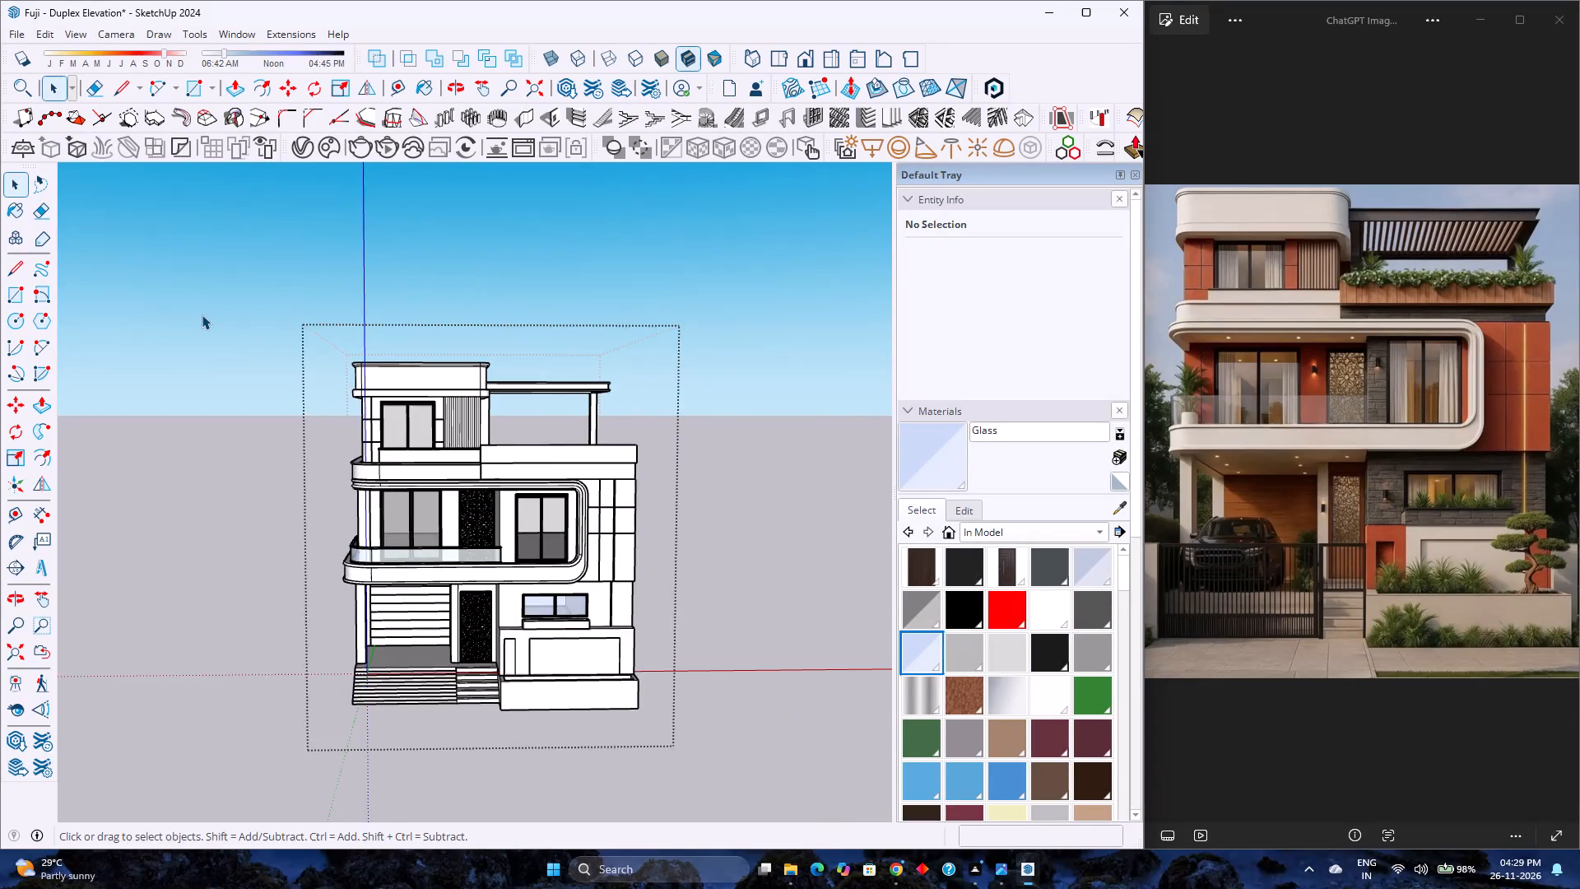
Select the top-floor front wall group containing the window and the vertical louvre panel.
{"action": "scroll", "coordinate": [202, 314], "scroll_direction": "down", "scroll_amount": 2}
{"action": "scroll", "coordinate": [202, 314], "scroll_direction": "up", "scroll_amount": 3}
{"action": "scroll", "coordinate": [202, 314], "scroll_direction": "down", "scroll_amount": 5}
{"action": "left_click", "coordinate": [375, 417]}
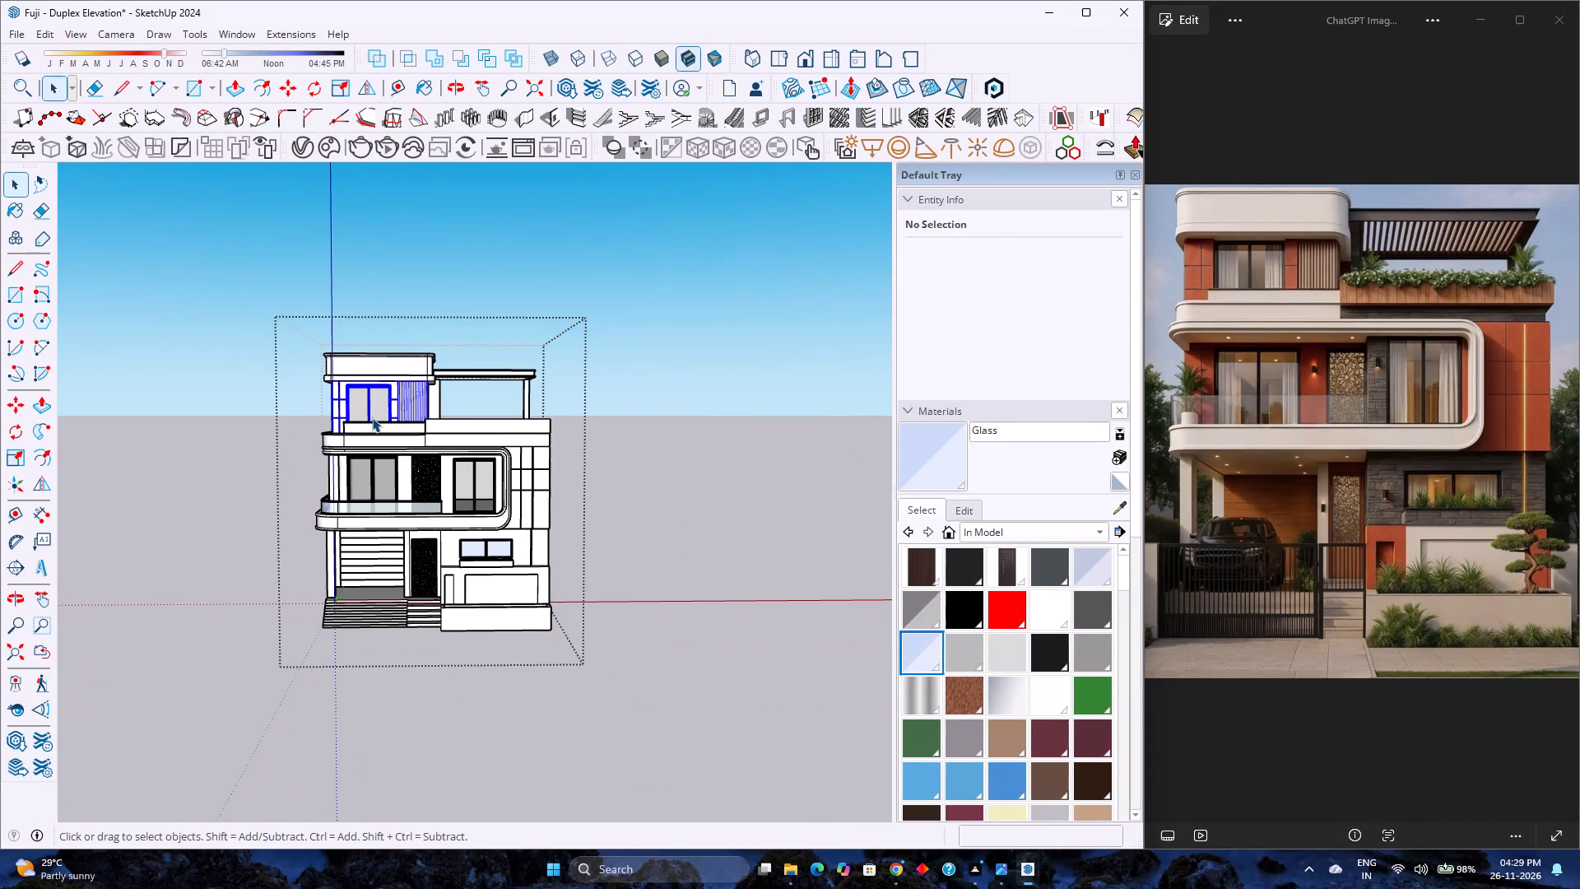
{"action": "scroll", "coordinate": [352, 412], "scroll_direction": "down", "scroll_amount": 4}
{"action": "scroll", "coordinate": [344, 399], "scroll_direction": "up", "scroll_amount": 2}
{"action": "scroll", "coordinate": [344, 398], "scroll_direction": "down", "scroll_amount": 3}
{"action": "scroll", "coordinate": [344, 398], "scroll_direction": "up", "scroll_amount": 4}
{"action": "scroll", "coordinate": [344, 397], "scroll_direction": "down", "scroll_amount": 4}
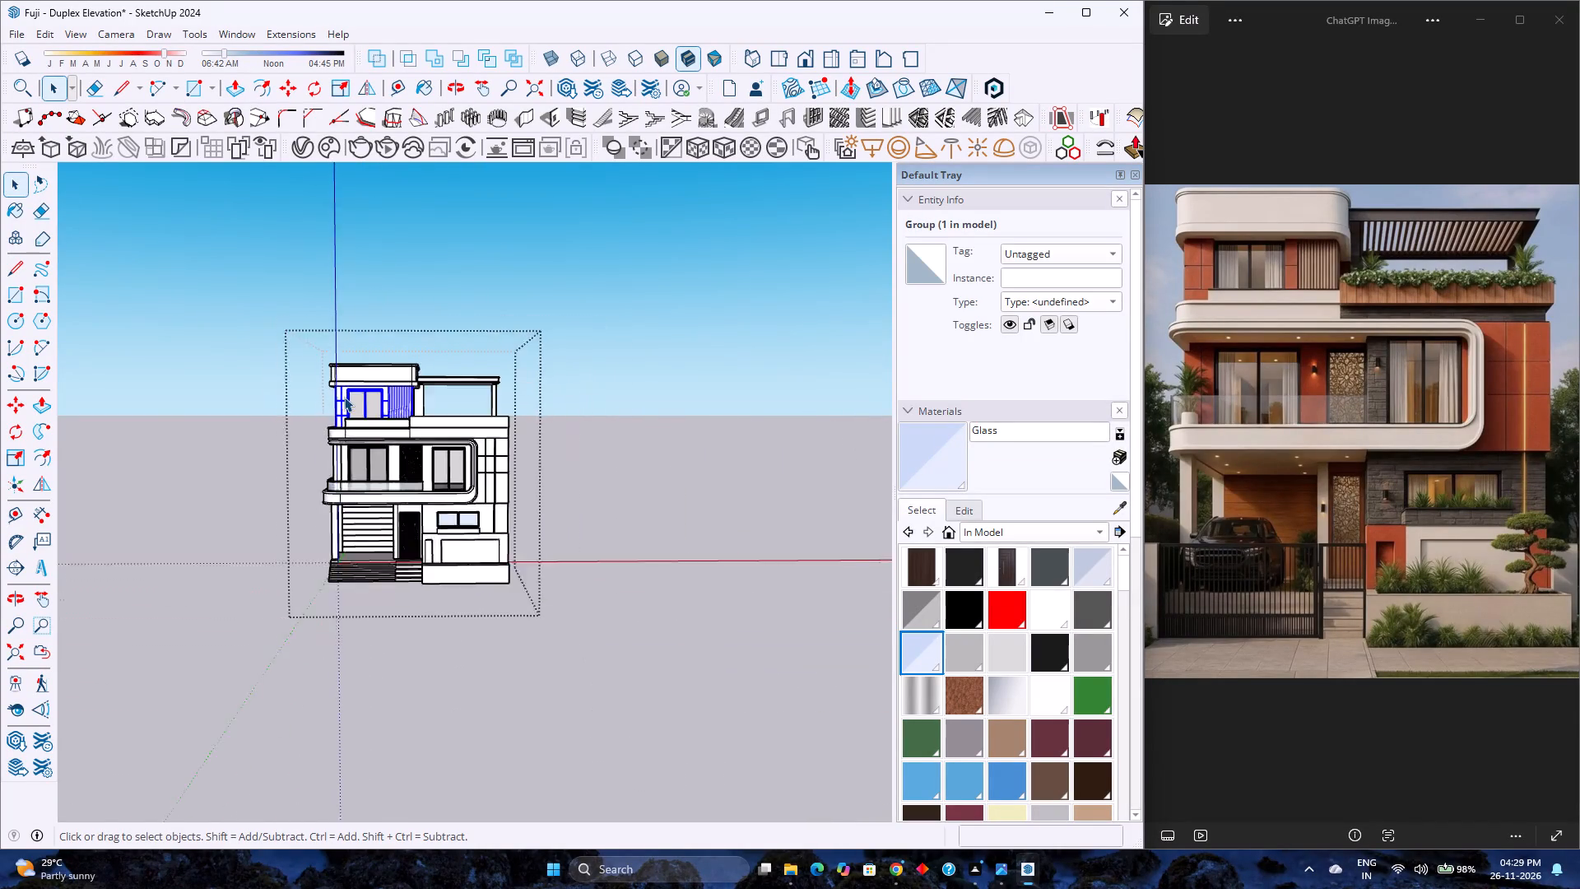
{"action": "scroll", "coordinate": [344, 397], "scroll_direction": "up", "scroll_amount": 3}
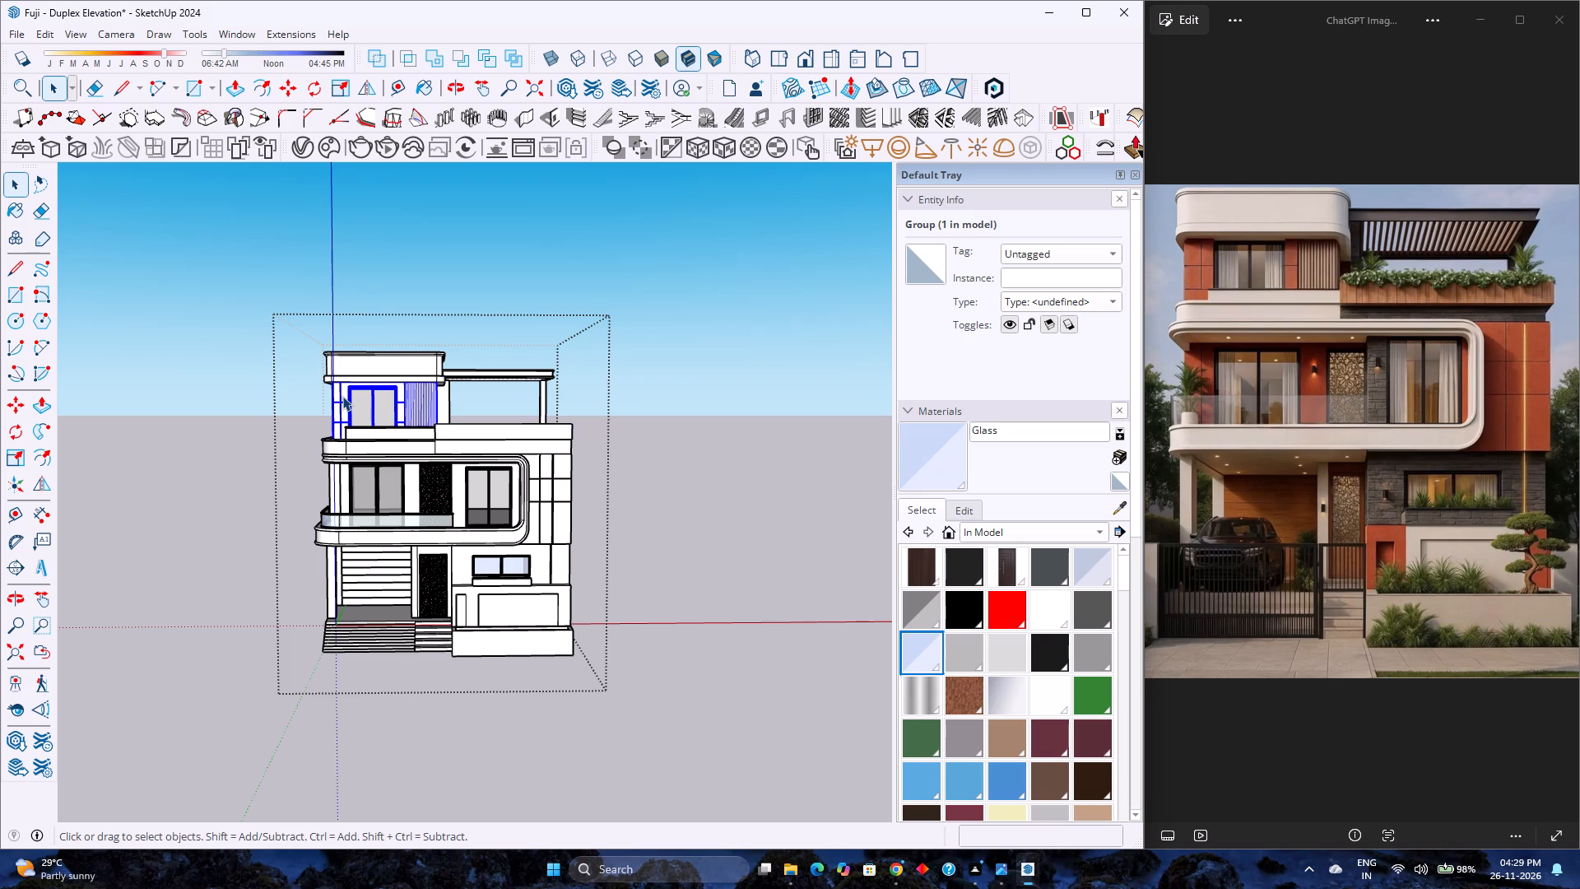
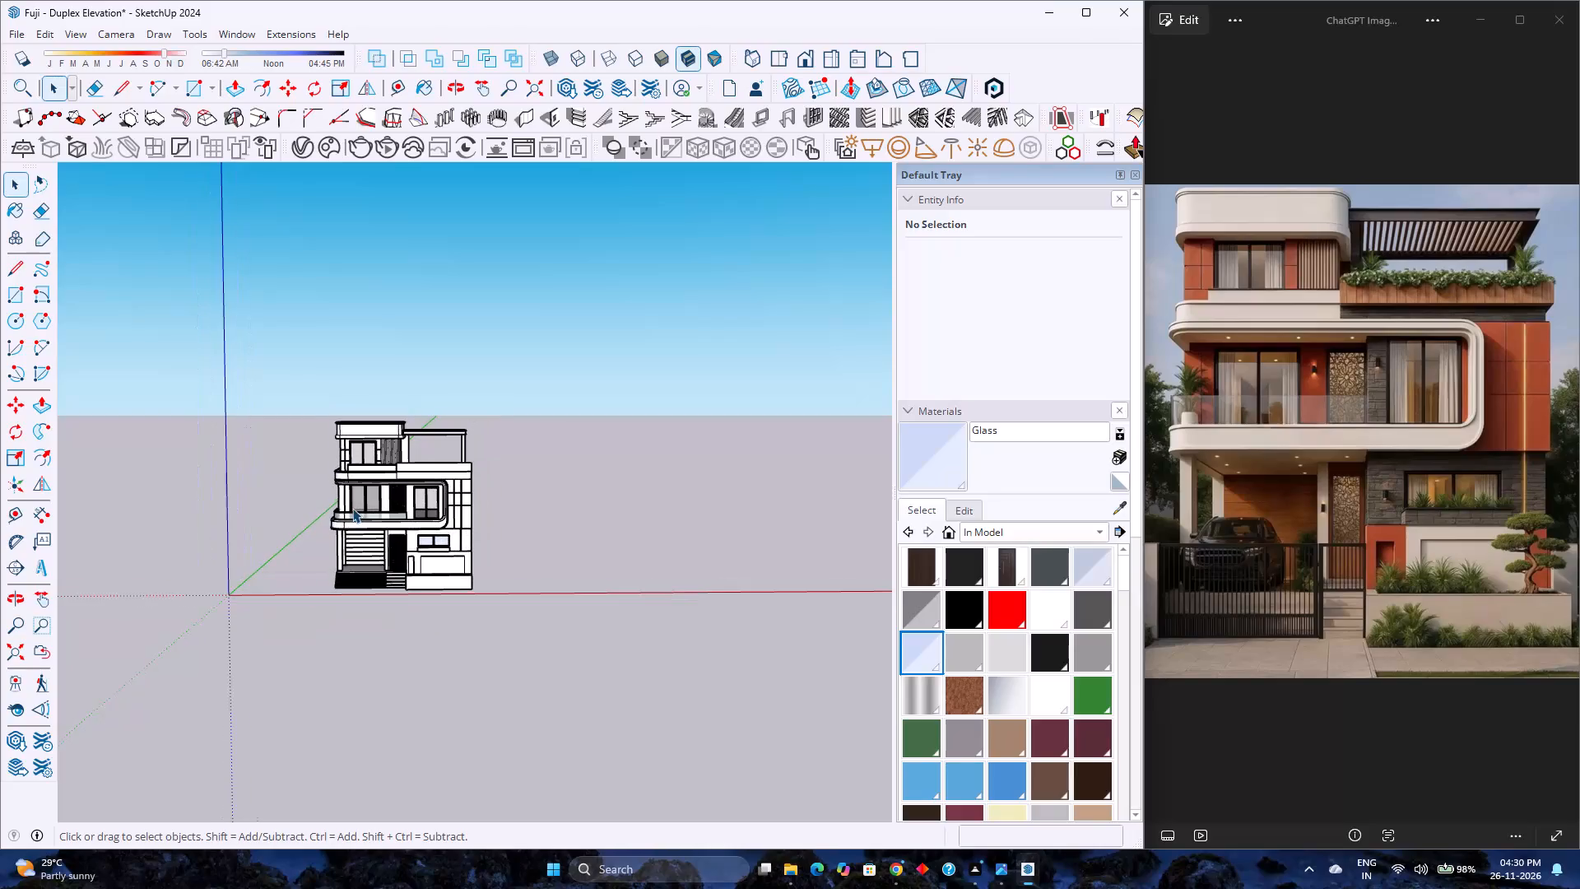
Examine the front facade's upper floors, from the pergola and terrace parapet to the first-floor balcony, against the reference image.
{"action": "scroll", "coordinate": [352, 508], "scroll_direction": "down", "scroll_amount": 4}
{"action": "scroll", "coordinate": [352, 508], "scroll_direction": "up", "scroll_amount": 4}
{"action": "scroll", "coordinate": [352, 506], "scroll_direction": "down", "scroll_amount": 4}
{"action": "scroll", "coordinate": [352, 506], "scroll_direction": "up", "scroll_amount": 4}
{"action": "scroll", "coordinate": [352, 502], "scroll_direction": "down", "scroll_amount": 3}
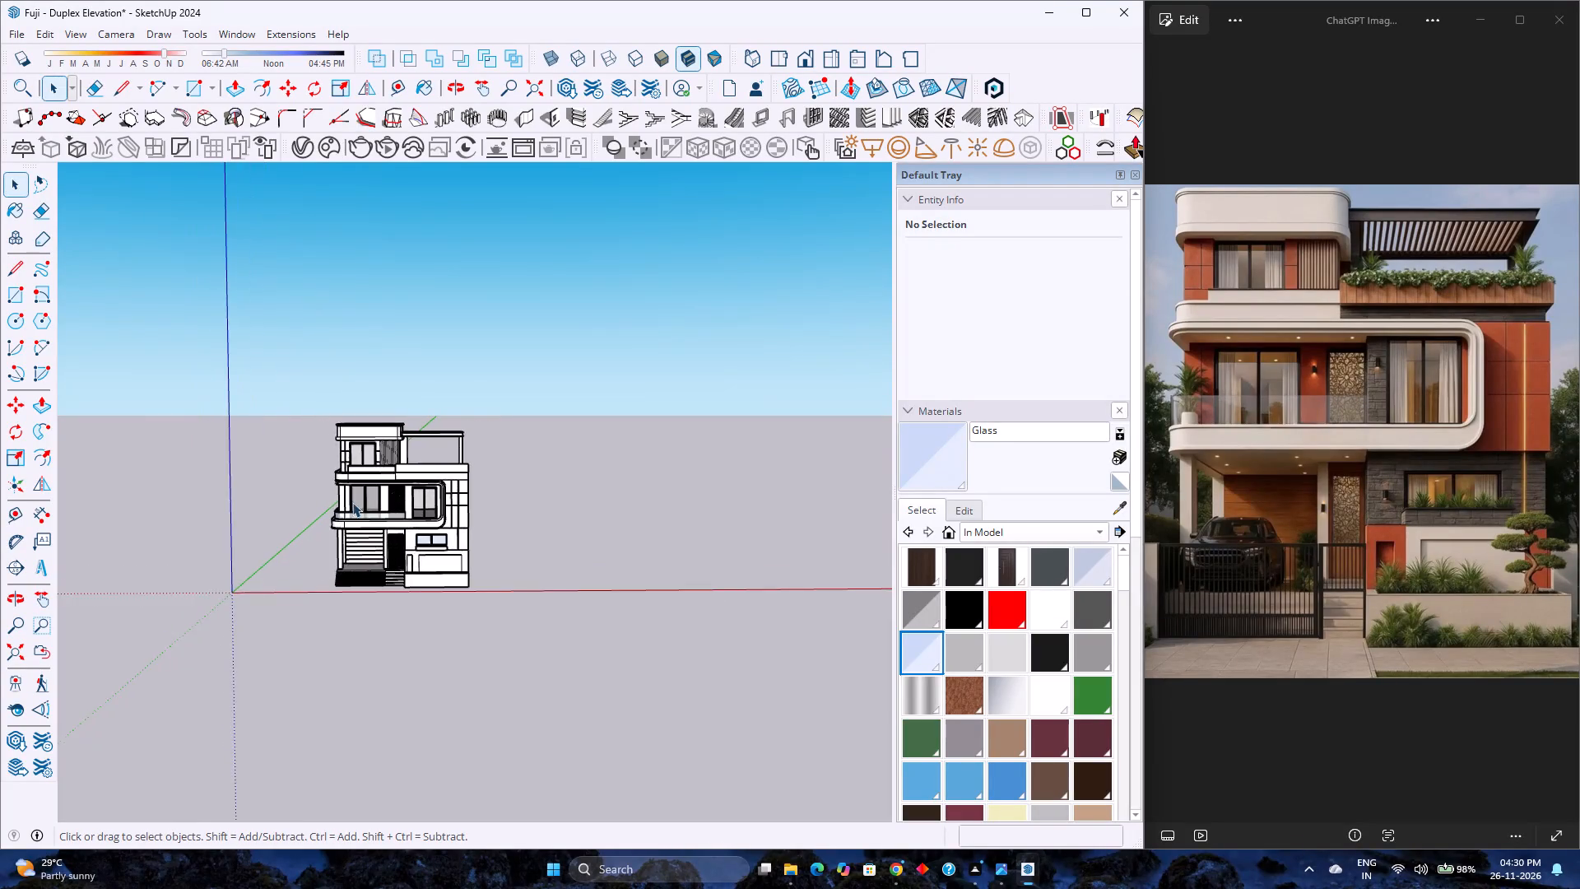
{"action": "scroll", "coordinate": [352, 502], "scroll_direction": "down", "scroll_amount": 1}
{"action": "scroll", "coordinate": [352, 500], "scroll_direction": "up", "scroll_amount": 4}
{"action": "scroll", "coordinate": [355, 497], "scroll_direction": "down", "scroll_amount": 5}
{"action": "scroll", "coordinate": [355, 496], "scroll_direction": "up", "scroll_amount": 13}
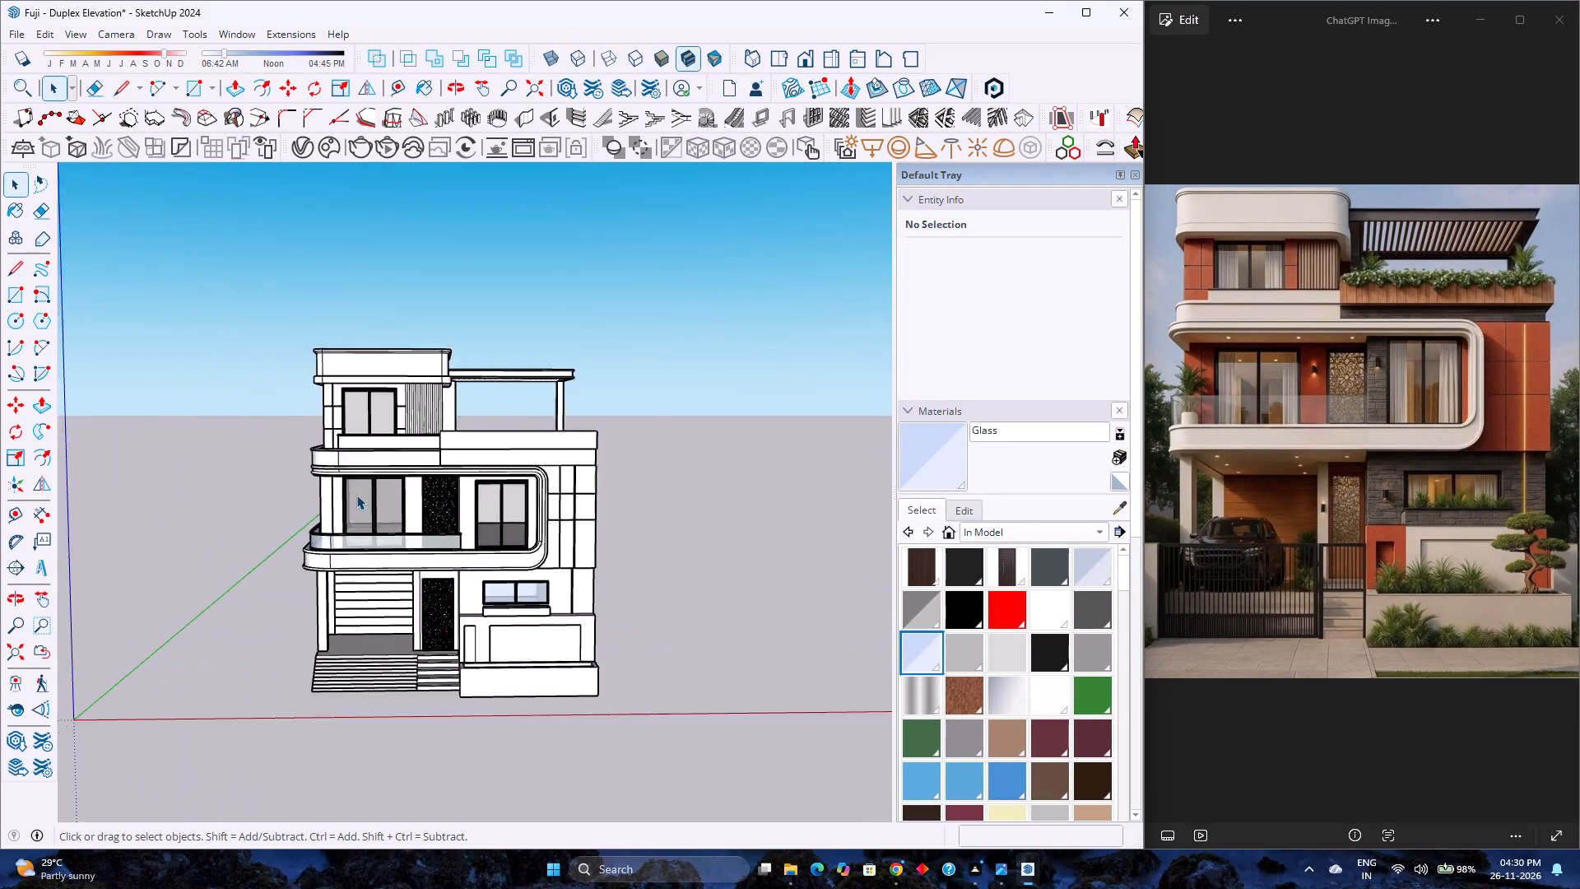
{"action": "scroll", "coordinate": [356, 495], "scroll_direction": "up", "scroll_amount": 1}
{"action": "scroll", "coordinate": [369, 485], "scroll_direction": "down", "scroll_amount": 2}
{"action": "scroll", "coordinate": [388, 495], "scroll_direction": "up", "scroll_amount": 5}
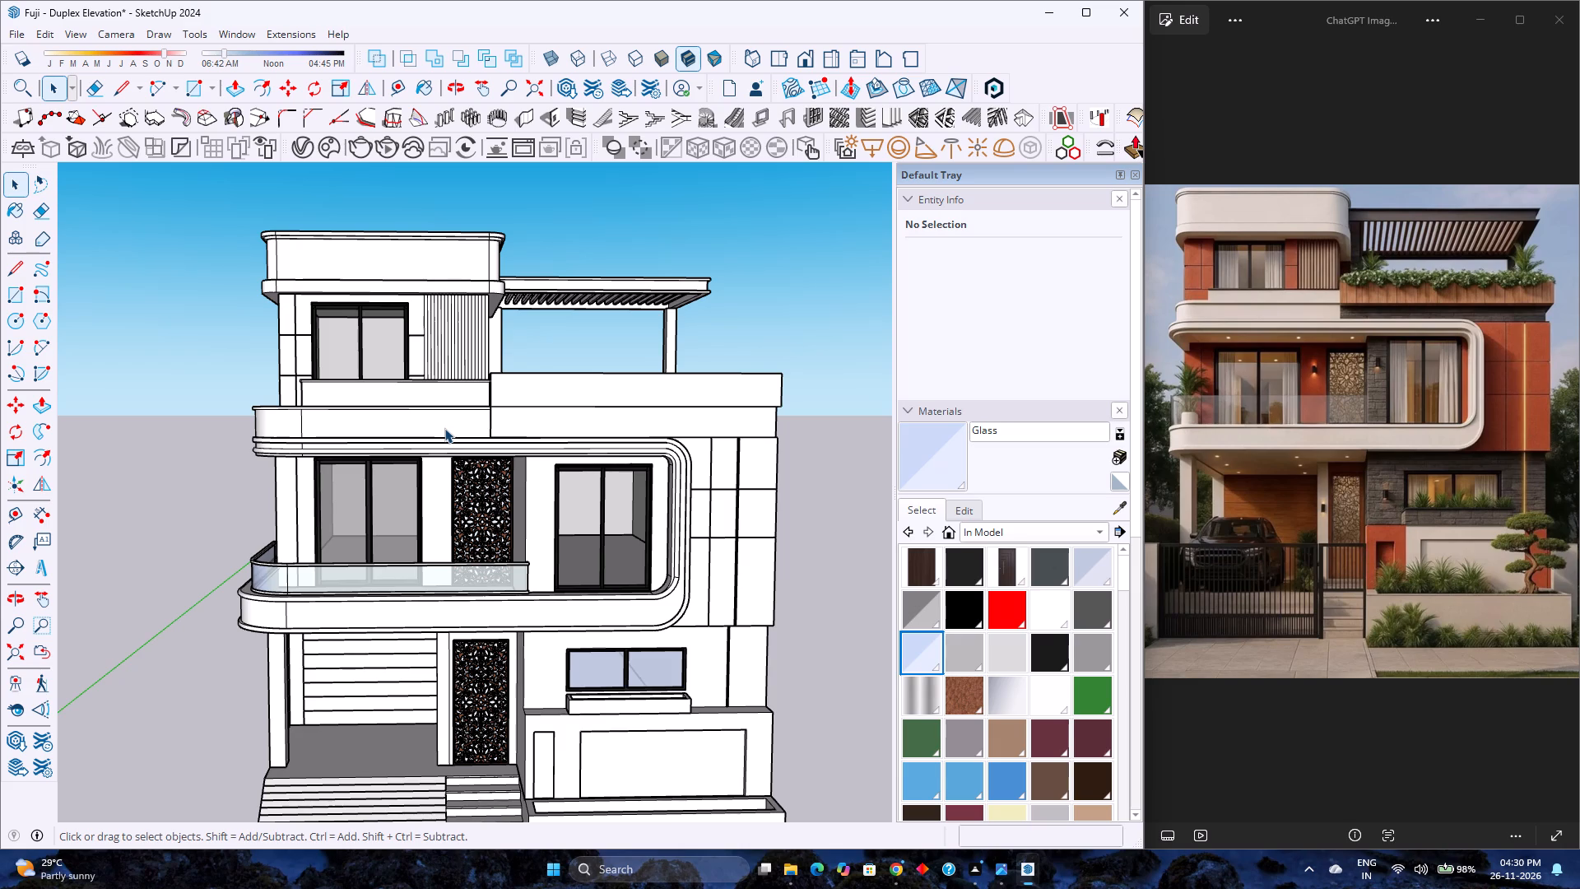
{"action": "scroll", "coordinate": [504, 381], "scroll_direction": "down", "scroll_amount": 4}
{"action": "scroll", "coordinate": [509, 384], "scroll_direction": "up", "scroll_amount": 5}
{"action": "scroll", "coordinate": [511, 384], "scroll_direction": "down", "scroll_amount": 4}
{"action": "scroll", "coordinate": [515, 388], "scroll_direction": "up", "scroll_amount": 4}
{"action": "scroll", "coordinate": [518, 388], "scroll_direction": "down", "scroll_amount": 6}
{"action": "scroll", "coordinate": [518, 388], "scroll_direction": "up", "scroll_amount": 6}
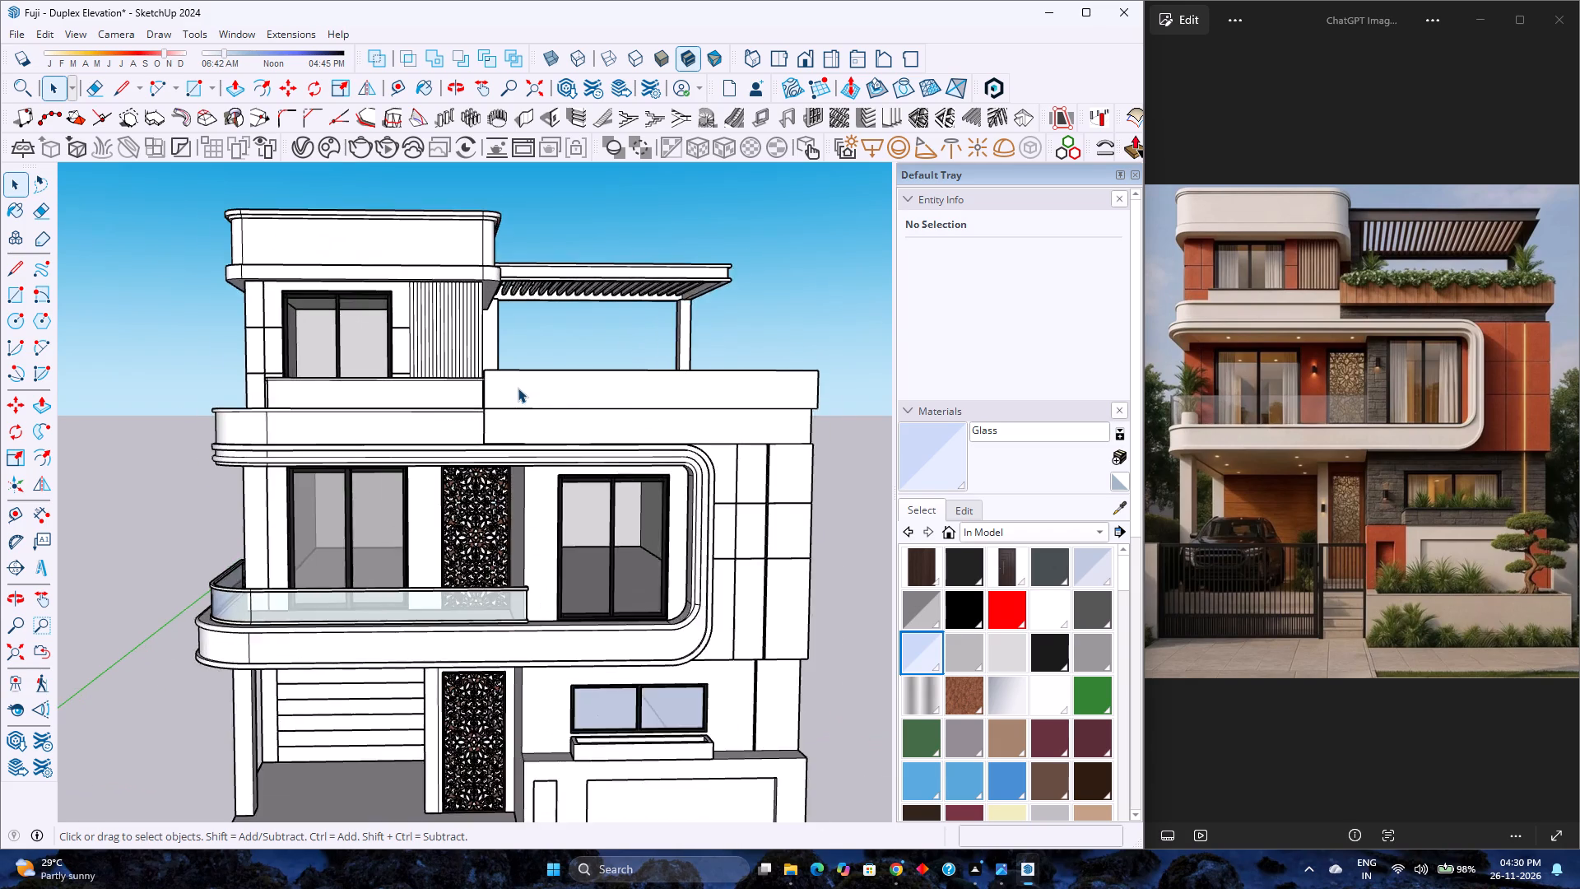
{"action": "scroll", "coordinate": [518, 388], "scroll_direction": "down", "scroll_amount": 5}
{"action": "scroll", "coordinate": [518, 389], "scroll_direction": "up", "scroll_amount": 4}
{"action": "scroll", "coordinate": [518, 389], "scroll_direction": "down", "scroll_amount": 4}
{"action": "scroll", "coordinate": [518, 389], "scroll_direction": "up", "scroll_amount": 4}
{"action": "scroll", "coordinate": [518, 389], "scroll_direction": "down", "scroll_amount": 3}
{"action": "scroll", "coordinate": [518, 393], "scroll_direction": "up", "scroll_amount": 3}
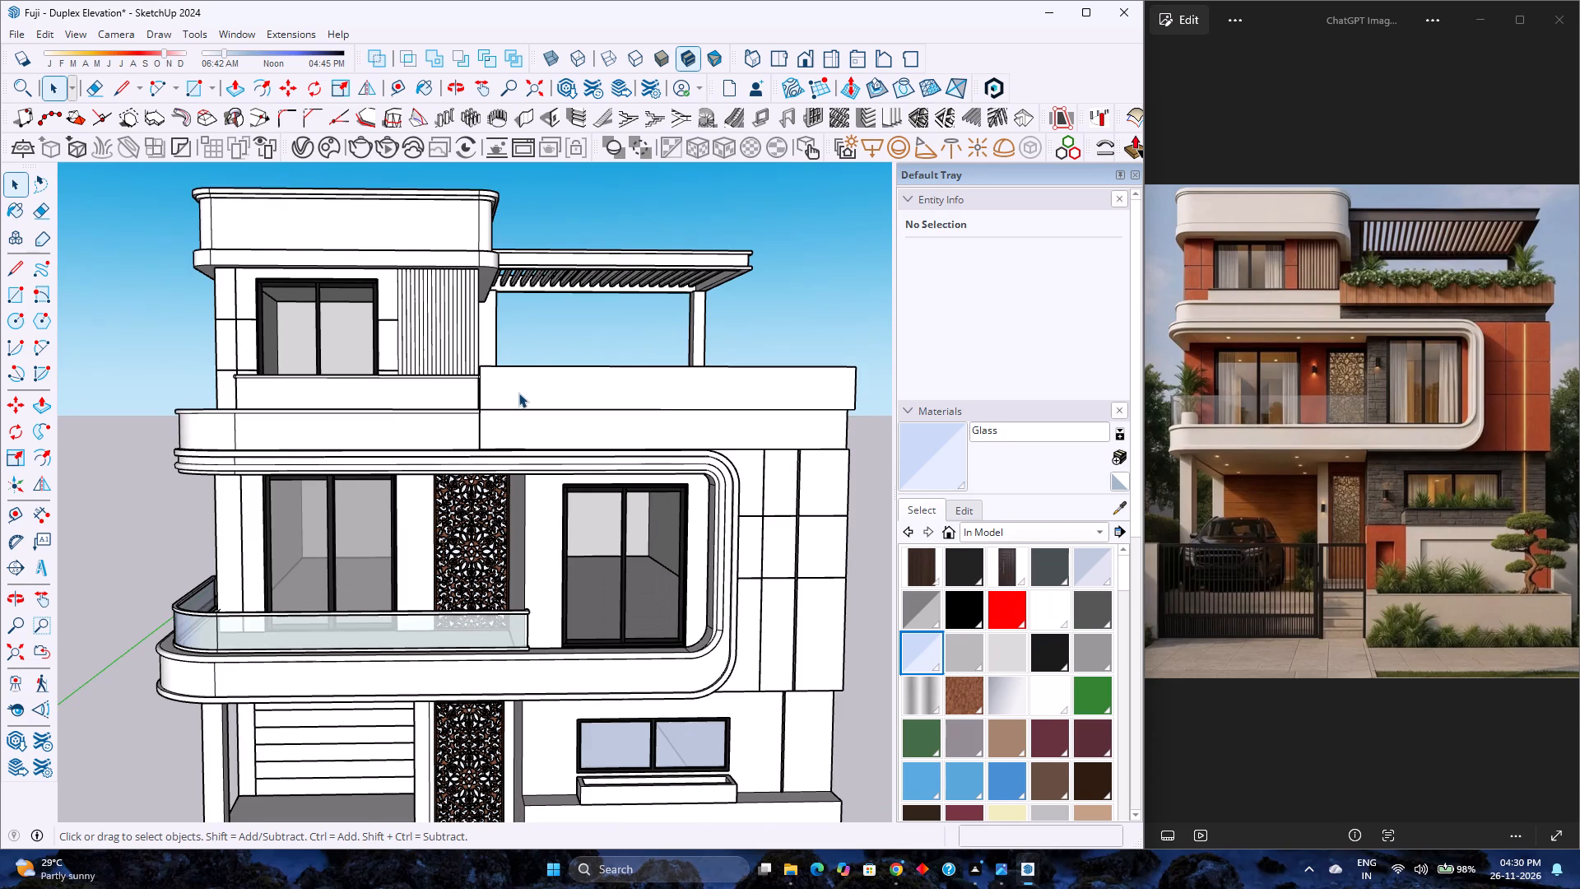
{"action": "scroll", "coordinate": [519, 398], "scroll_direction": "down", "scroll_amount": 1}
{"action": "scroll", "coordinate": [519, 398], "scroll_direction": "up", "scroll_amount": 4}
{"action": "scroll", "coordinate": [519, 398], "scroll_direction": "down", "scroll_amount": 1}
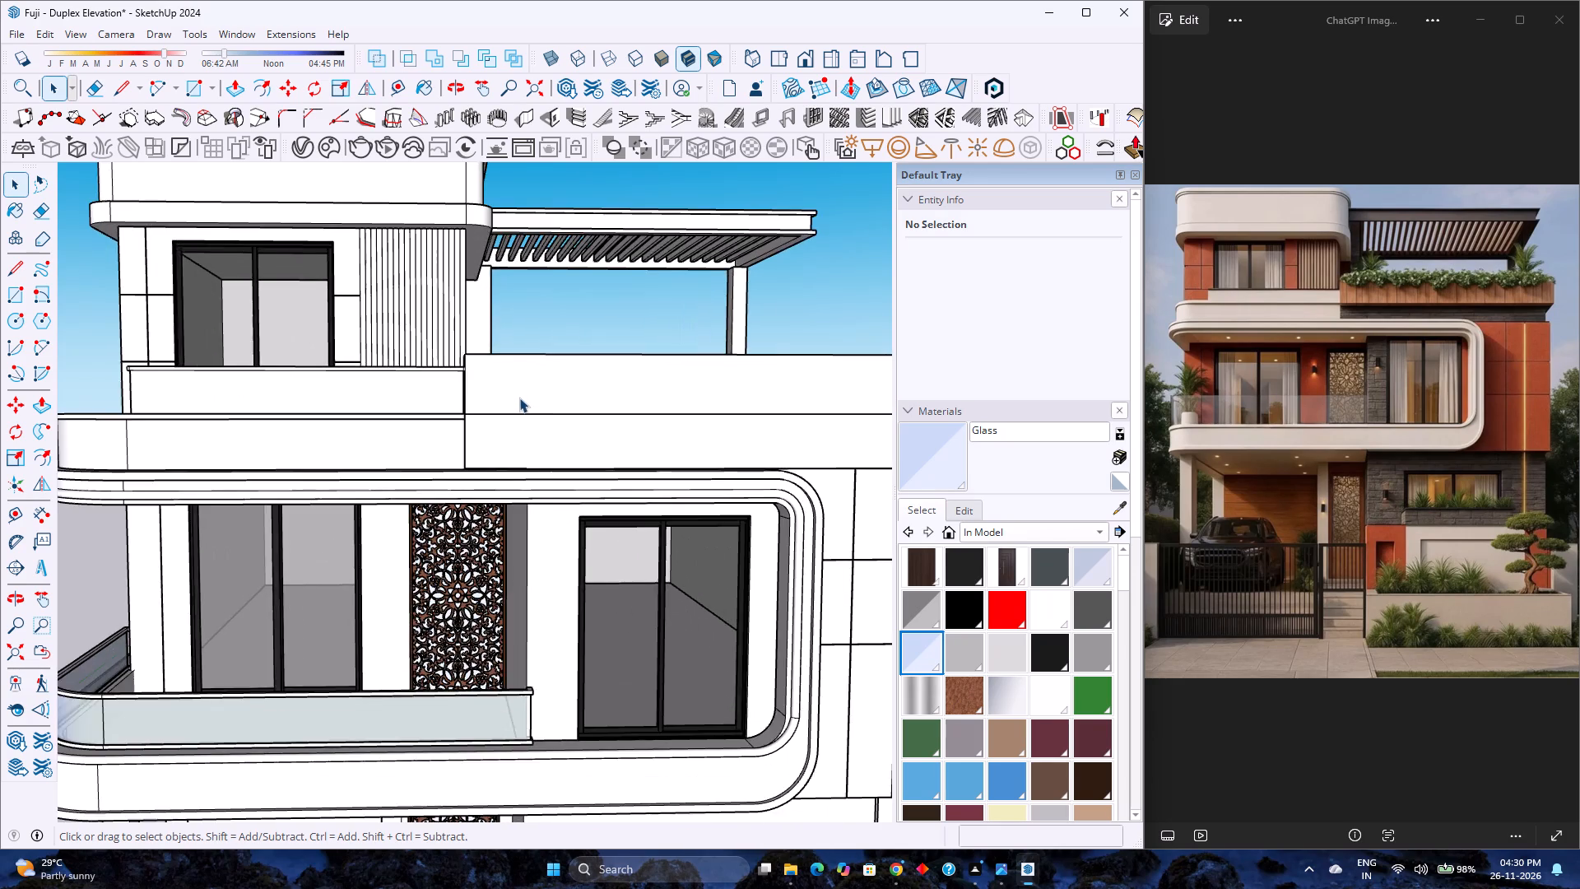
{"action": "scroll", "coordinate": [519, 398], "scroll_direction": "up", "scroll_amount": 1}
{"action": "scroll", "coordinate": [519, 398], "scroll_direction": "down", "scroll_amount": 4}
{"action": "scroll", "coordinate": [519, 398], "scroll_direction": "up", "scroll_amount": 4}
{"action": "scroll", "coordinate": [519, 398], "scroll_direction": "down", "scroll_amount": 4}
{"action": "scroll", "coordinate": [519, 398], "scroll_direction": "up", "scroll_amount": 4}
{"action": "scroll", "coordinate": [519, 398], "scroll_direction": "down", "scroll_amount": 4}
{"action": "scroll", "coordinate": [519, 398], "scroll_direction": "up", "scroll_amount": 4}
{"action": "scroll", "coordinate": [519, 398], "scroll_direction": "down", "scroll_amount": 4}
{"action": "scroll", "coordinate": [519, 398], "scroll_direction": "up", "scroll_amount": 4}
{"action": "scroll", "coordinate": [519, 398], "scroll_direction": "down", "scroll_amount": 4}
{"action": "scroll", "coordinate": [519, 398], "scroll_direction": "up", "scroll_amount": 4}
{"action": "scroll", "coordinate": [520, 398], "scroll_direction": "down", "scroll_amount": 4}
{"action": "scroll", "coordinate": [520, 398], "scroll_direction": "up", "scroll_amount": 4}
{"action": "scroll", "coordinate": [520, 398], "scroll_direction": "down", "scroll_amount": 4}
{"action": "scroll", "coordinate": [520, 398], "scroll_direction": "up", "scroll_amount": 3}
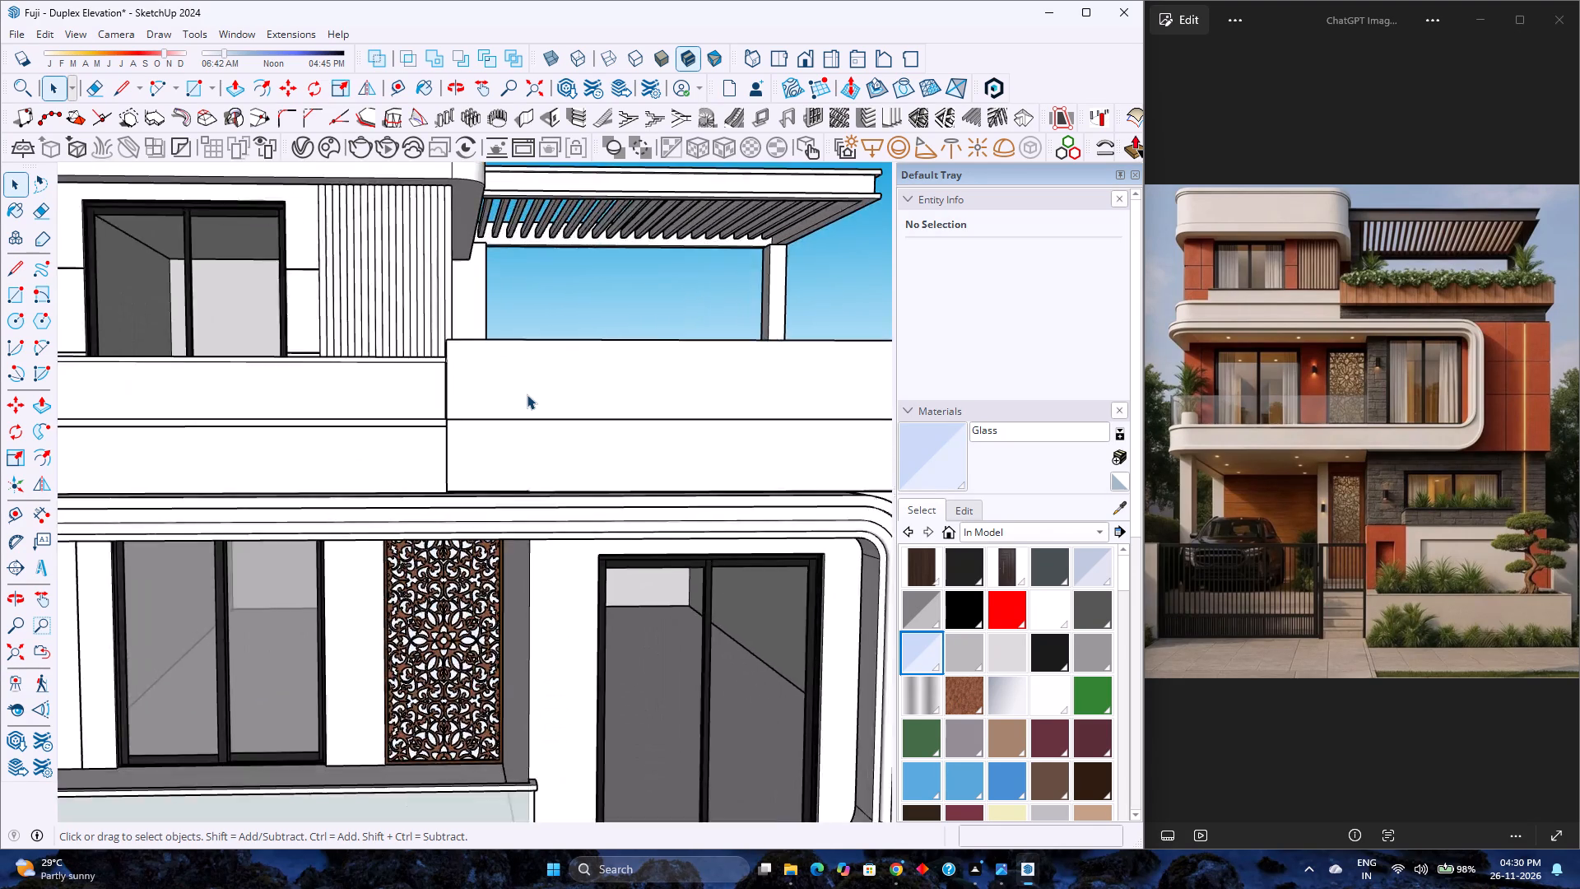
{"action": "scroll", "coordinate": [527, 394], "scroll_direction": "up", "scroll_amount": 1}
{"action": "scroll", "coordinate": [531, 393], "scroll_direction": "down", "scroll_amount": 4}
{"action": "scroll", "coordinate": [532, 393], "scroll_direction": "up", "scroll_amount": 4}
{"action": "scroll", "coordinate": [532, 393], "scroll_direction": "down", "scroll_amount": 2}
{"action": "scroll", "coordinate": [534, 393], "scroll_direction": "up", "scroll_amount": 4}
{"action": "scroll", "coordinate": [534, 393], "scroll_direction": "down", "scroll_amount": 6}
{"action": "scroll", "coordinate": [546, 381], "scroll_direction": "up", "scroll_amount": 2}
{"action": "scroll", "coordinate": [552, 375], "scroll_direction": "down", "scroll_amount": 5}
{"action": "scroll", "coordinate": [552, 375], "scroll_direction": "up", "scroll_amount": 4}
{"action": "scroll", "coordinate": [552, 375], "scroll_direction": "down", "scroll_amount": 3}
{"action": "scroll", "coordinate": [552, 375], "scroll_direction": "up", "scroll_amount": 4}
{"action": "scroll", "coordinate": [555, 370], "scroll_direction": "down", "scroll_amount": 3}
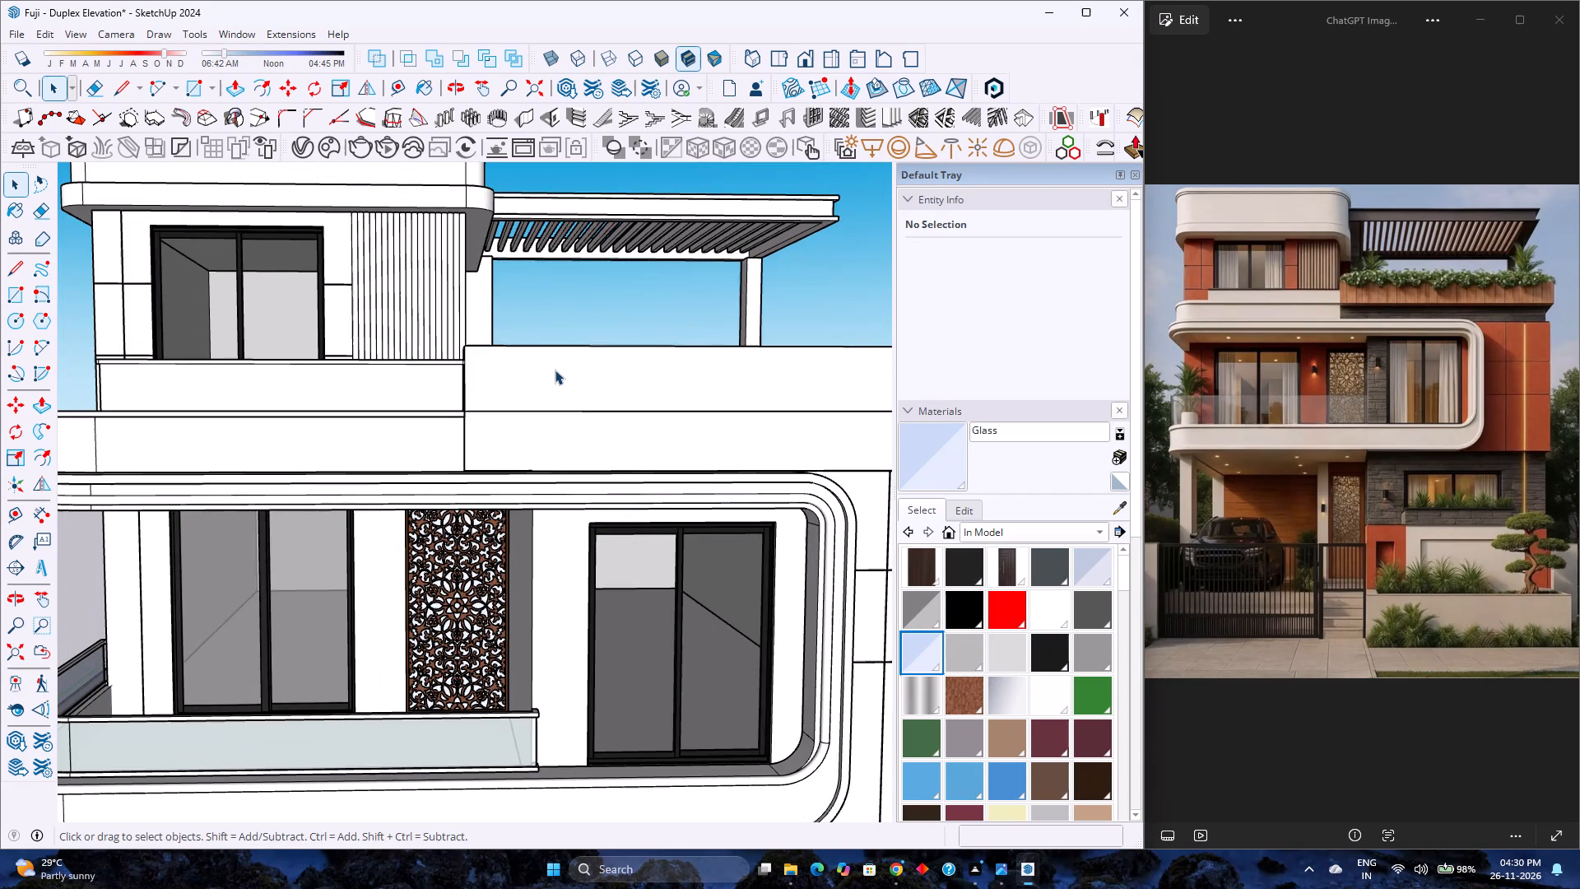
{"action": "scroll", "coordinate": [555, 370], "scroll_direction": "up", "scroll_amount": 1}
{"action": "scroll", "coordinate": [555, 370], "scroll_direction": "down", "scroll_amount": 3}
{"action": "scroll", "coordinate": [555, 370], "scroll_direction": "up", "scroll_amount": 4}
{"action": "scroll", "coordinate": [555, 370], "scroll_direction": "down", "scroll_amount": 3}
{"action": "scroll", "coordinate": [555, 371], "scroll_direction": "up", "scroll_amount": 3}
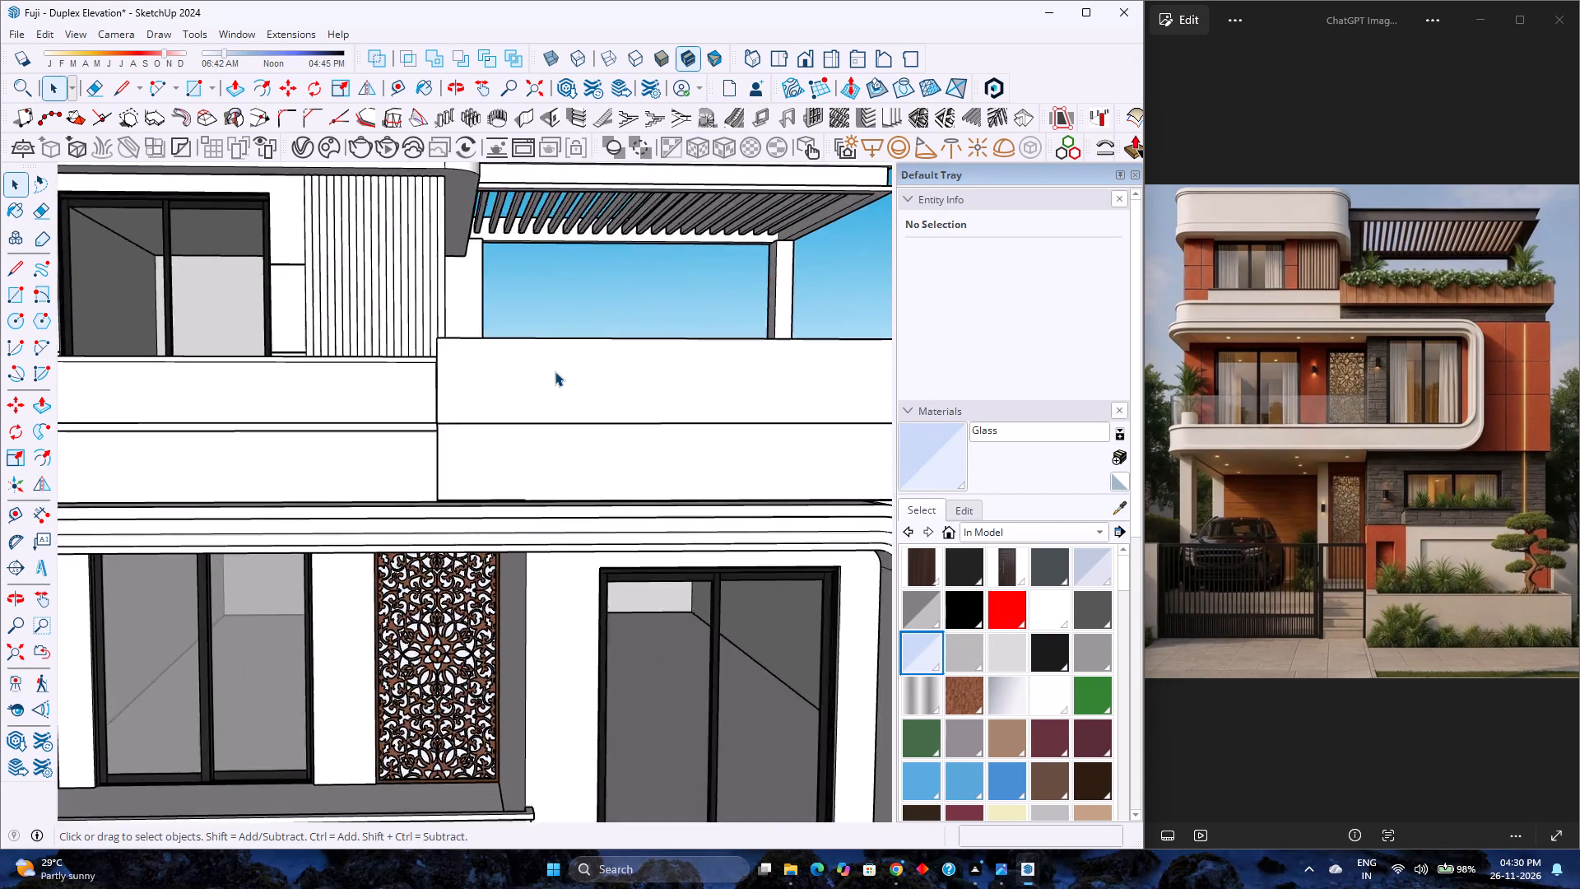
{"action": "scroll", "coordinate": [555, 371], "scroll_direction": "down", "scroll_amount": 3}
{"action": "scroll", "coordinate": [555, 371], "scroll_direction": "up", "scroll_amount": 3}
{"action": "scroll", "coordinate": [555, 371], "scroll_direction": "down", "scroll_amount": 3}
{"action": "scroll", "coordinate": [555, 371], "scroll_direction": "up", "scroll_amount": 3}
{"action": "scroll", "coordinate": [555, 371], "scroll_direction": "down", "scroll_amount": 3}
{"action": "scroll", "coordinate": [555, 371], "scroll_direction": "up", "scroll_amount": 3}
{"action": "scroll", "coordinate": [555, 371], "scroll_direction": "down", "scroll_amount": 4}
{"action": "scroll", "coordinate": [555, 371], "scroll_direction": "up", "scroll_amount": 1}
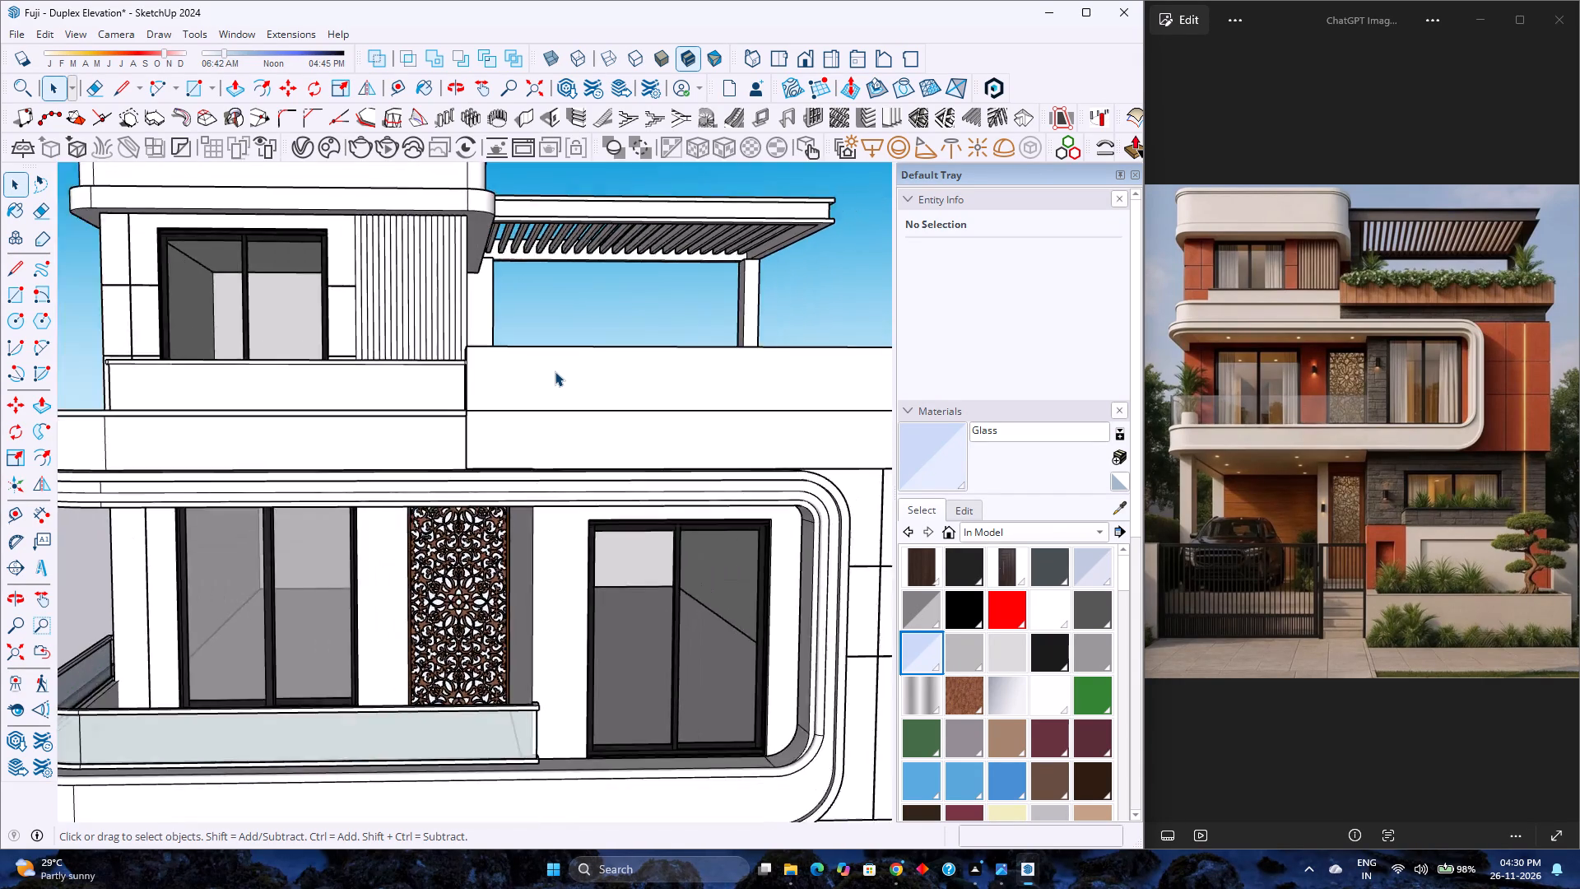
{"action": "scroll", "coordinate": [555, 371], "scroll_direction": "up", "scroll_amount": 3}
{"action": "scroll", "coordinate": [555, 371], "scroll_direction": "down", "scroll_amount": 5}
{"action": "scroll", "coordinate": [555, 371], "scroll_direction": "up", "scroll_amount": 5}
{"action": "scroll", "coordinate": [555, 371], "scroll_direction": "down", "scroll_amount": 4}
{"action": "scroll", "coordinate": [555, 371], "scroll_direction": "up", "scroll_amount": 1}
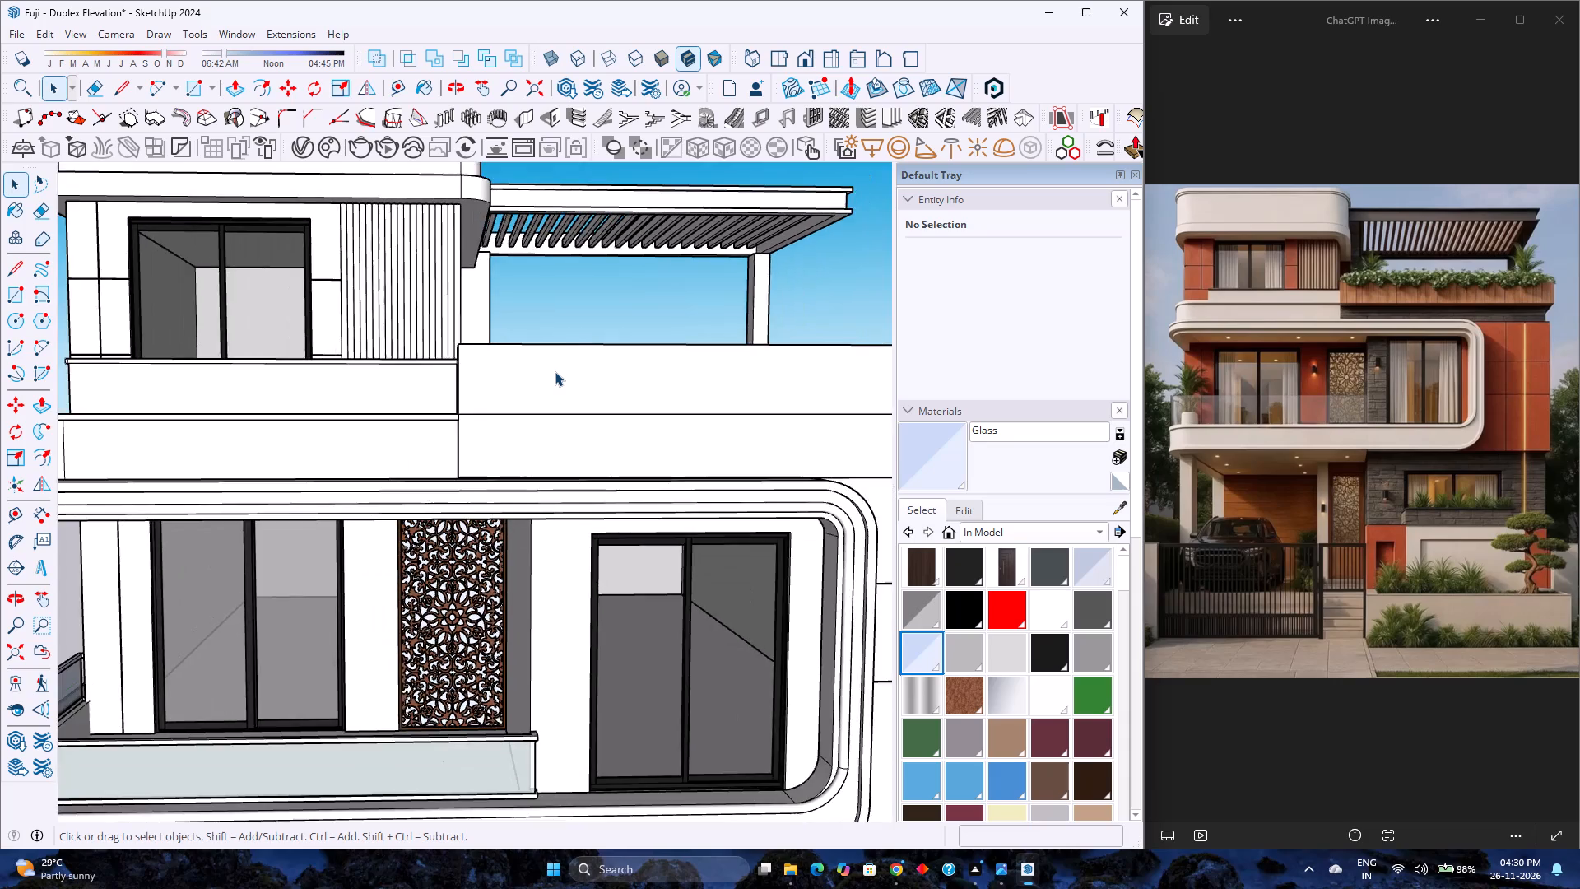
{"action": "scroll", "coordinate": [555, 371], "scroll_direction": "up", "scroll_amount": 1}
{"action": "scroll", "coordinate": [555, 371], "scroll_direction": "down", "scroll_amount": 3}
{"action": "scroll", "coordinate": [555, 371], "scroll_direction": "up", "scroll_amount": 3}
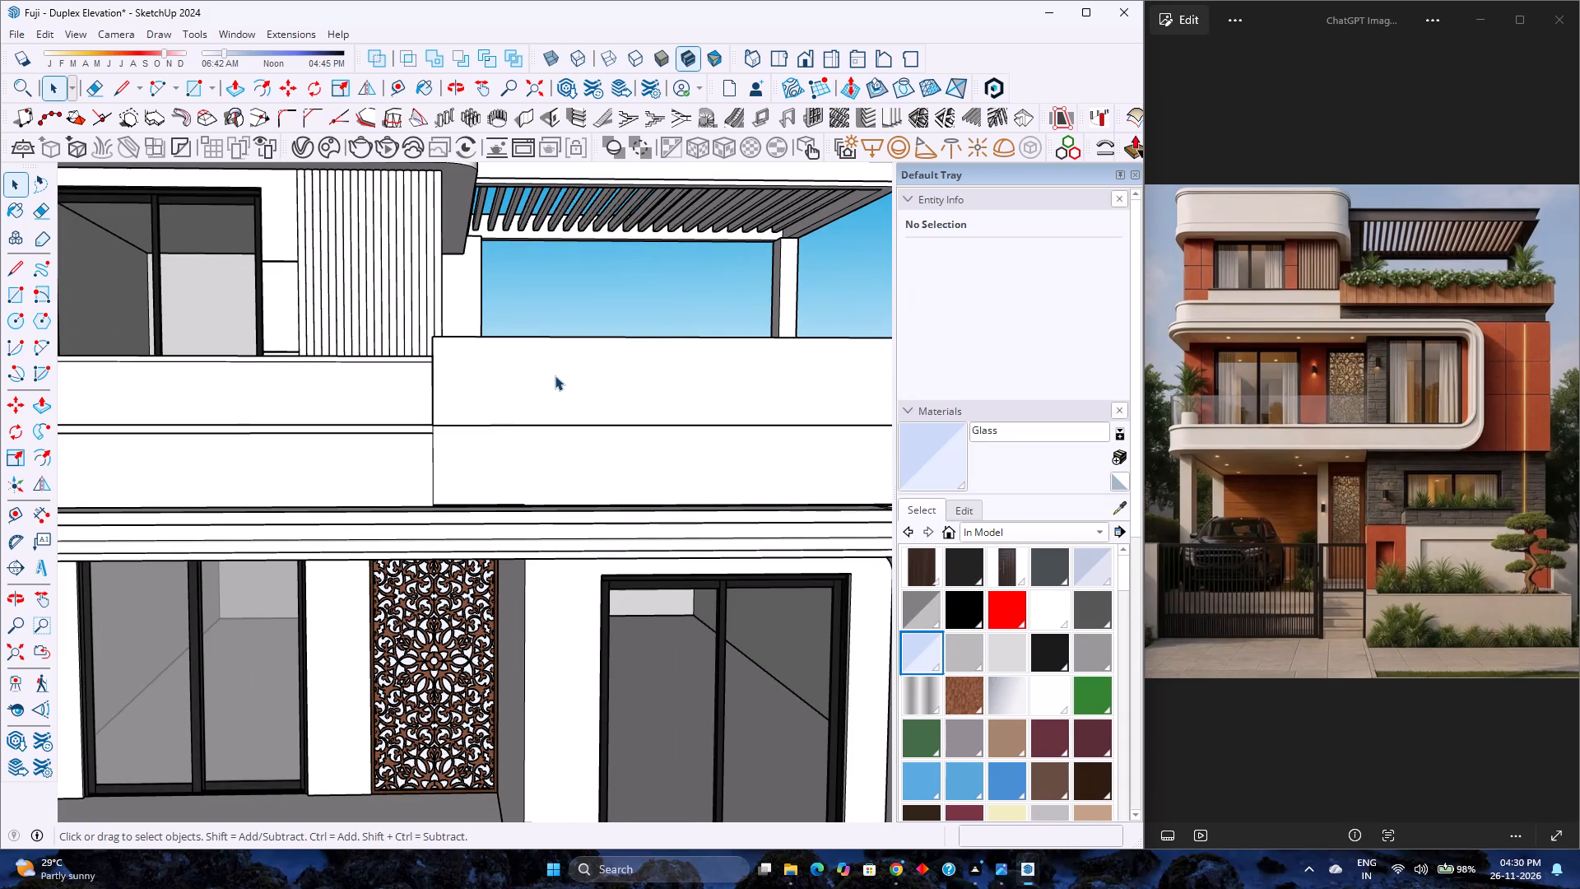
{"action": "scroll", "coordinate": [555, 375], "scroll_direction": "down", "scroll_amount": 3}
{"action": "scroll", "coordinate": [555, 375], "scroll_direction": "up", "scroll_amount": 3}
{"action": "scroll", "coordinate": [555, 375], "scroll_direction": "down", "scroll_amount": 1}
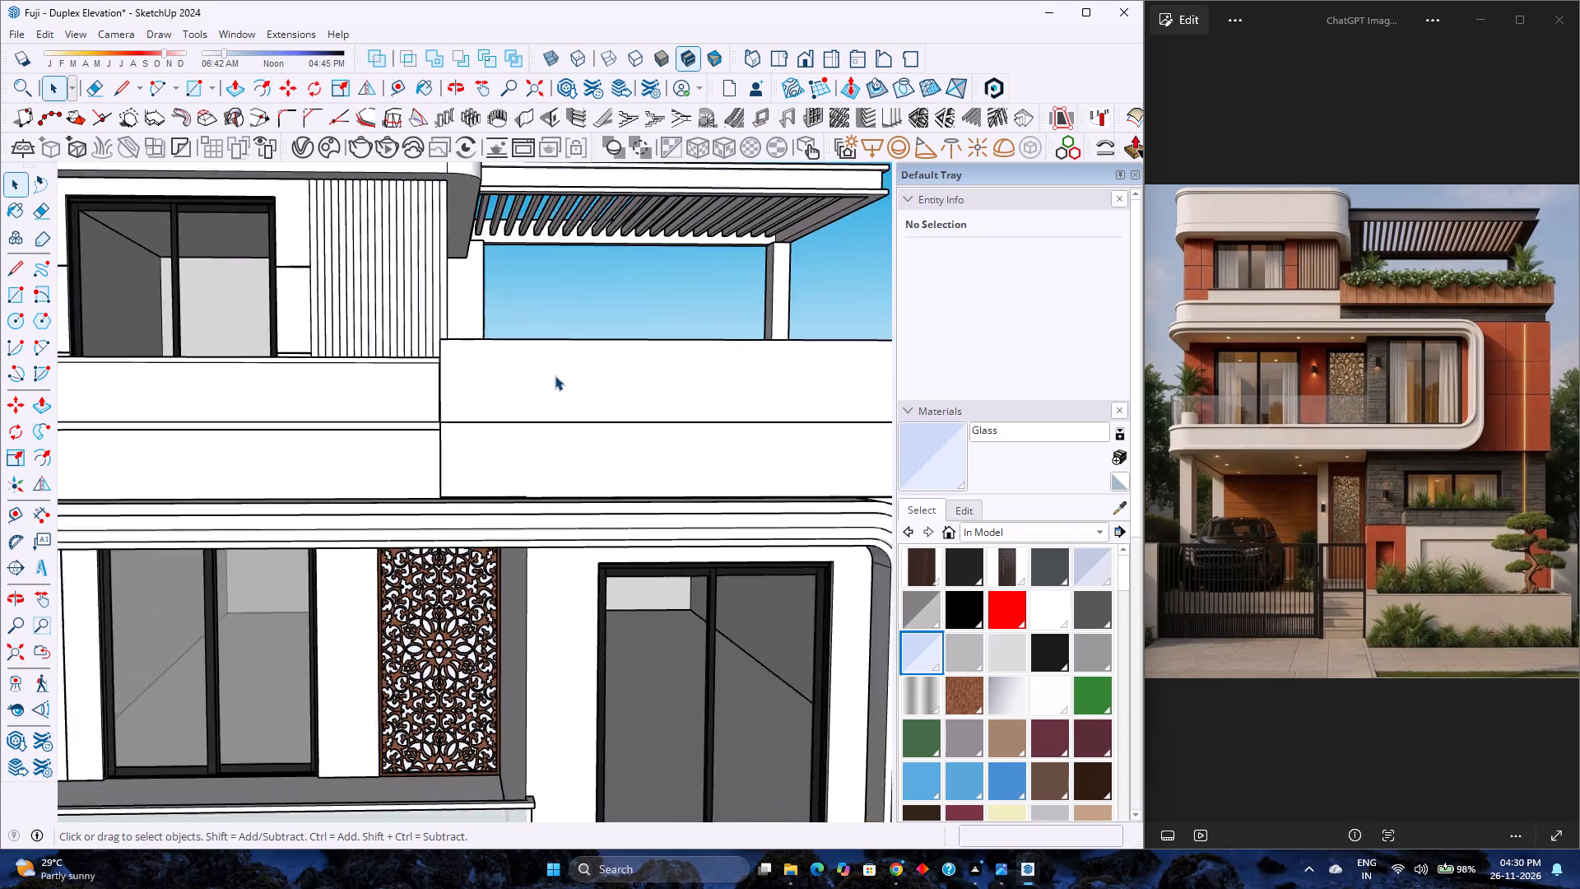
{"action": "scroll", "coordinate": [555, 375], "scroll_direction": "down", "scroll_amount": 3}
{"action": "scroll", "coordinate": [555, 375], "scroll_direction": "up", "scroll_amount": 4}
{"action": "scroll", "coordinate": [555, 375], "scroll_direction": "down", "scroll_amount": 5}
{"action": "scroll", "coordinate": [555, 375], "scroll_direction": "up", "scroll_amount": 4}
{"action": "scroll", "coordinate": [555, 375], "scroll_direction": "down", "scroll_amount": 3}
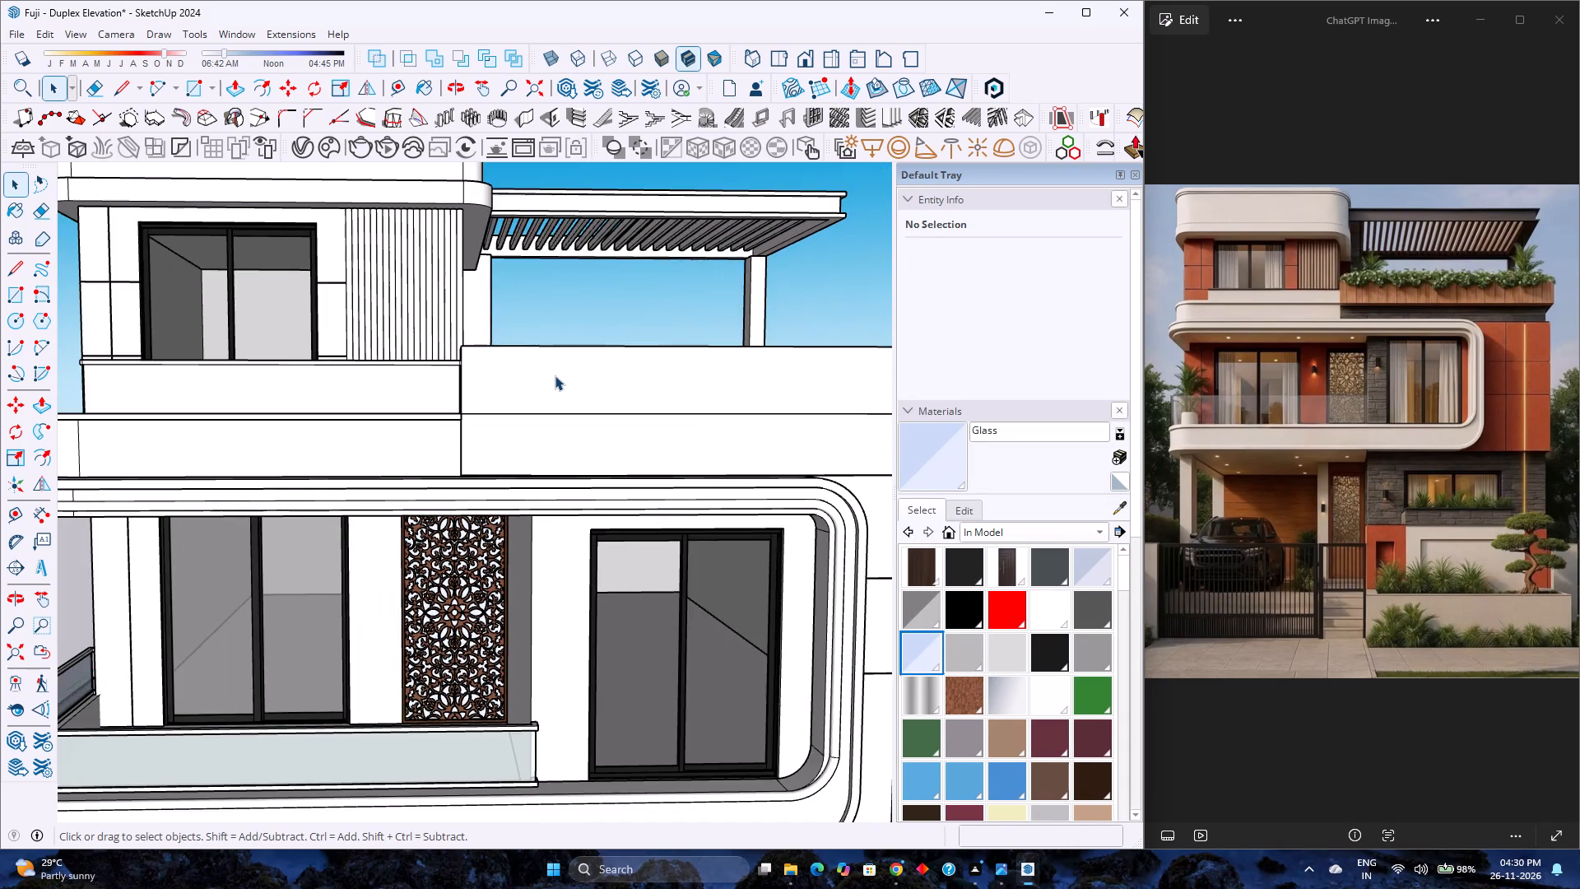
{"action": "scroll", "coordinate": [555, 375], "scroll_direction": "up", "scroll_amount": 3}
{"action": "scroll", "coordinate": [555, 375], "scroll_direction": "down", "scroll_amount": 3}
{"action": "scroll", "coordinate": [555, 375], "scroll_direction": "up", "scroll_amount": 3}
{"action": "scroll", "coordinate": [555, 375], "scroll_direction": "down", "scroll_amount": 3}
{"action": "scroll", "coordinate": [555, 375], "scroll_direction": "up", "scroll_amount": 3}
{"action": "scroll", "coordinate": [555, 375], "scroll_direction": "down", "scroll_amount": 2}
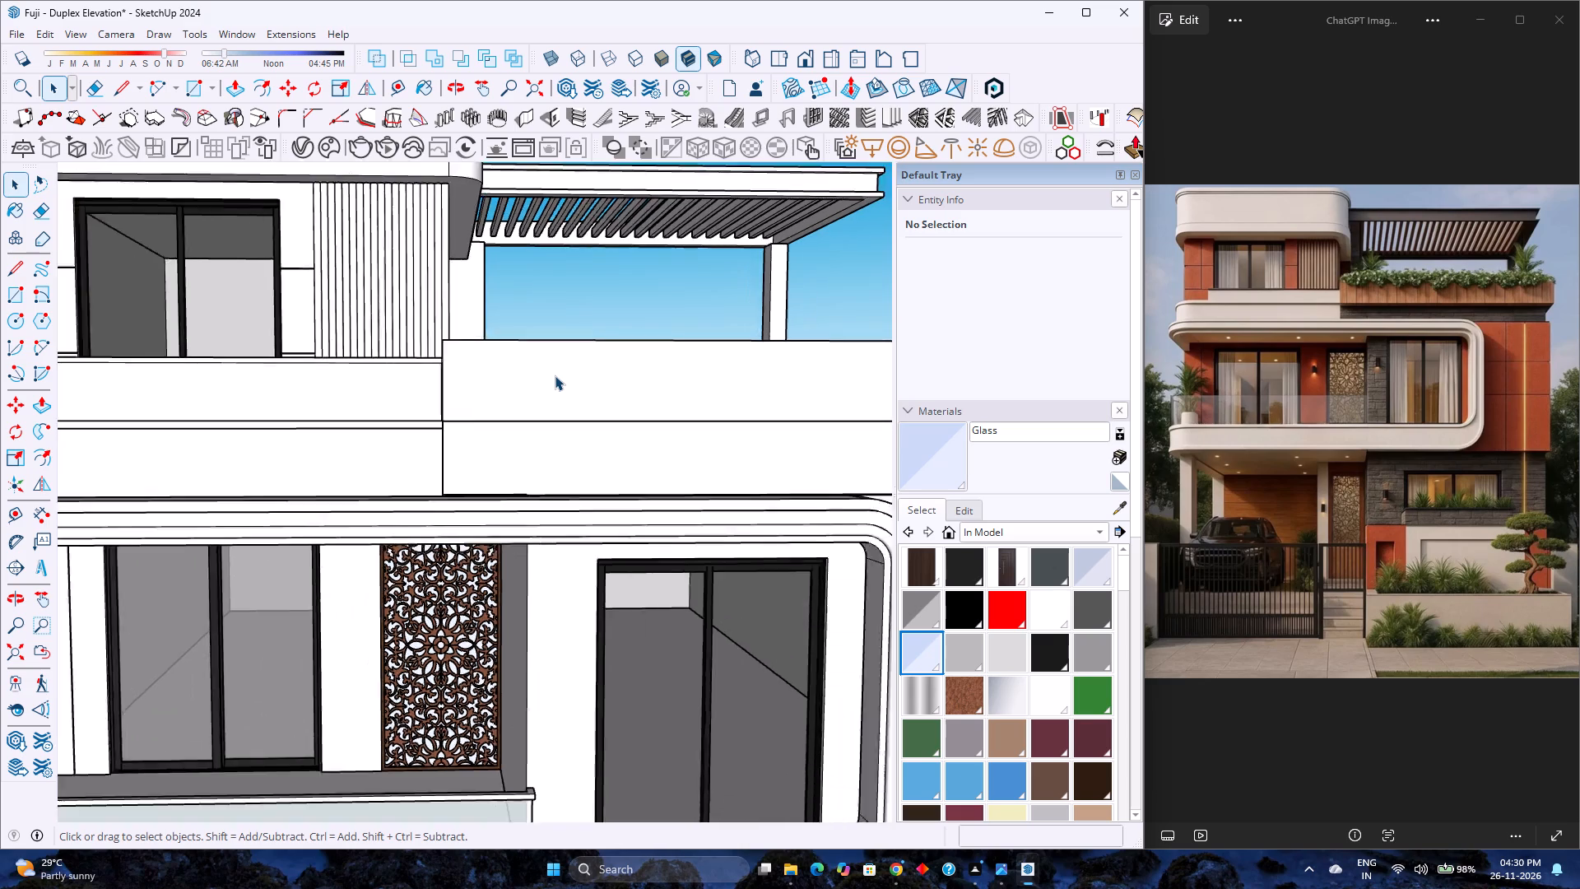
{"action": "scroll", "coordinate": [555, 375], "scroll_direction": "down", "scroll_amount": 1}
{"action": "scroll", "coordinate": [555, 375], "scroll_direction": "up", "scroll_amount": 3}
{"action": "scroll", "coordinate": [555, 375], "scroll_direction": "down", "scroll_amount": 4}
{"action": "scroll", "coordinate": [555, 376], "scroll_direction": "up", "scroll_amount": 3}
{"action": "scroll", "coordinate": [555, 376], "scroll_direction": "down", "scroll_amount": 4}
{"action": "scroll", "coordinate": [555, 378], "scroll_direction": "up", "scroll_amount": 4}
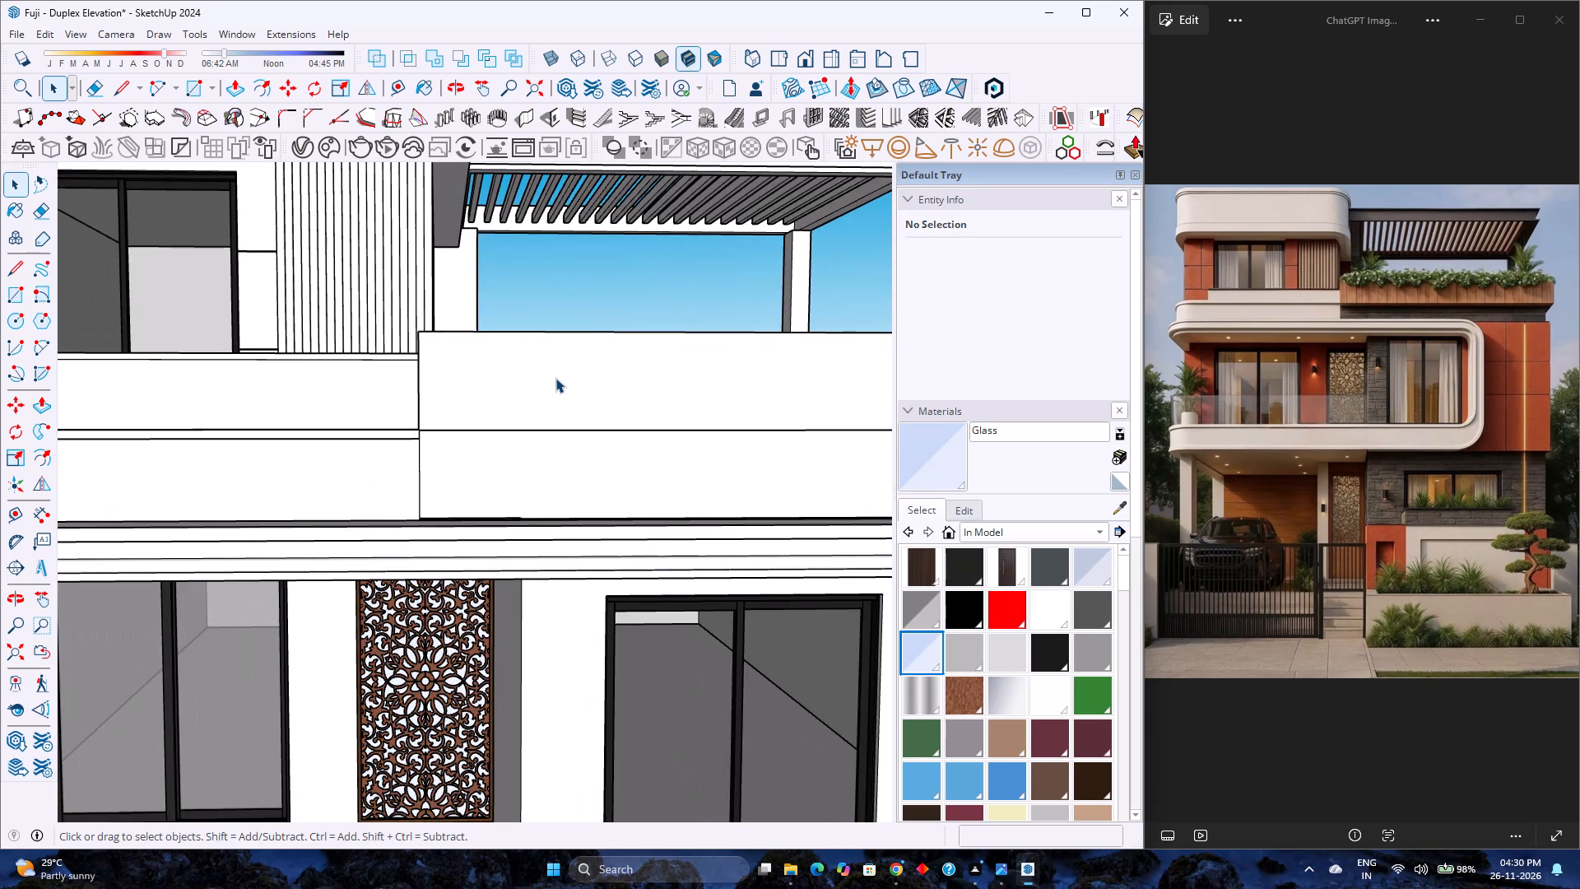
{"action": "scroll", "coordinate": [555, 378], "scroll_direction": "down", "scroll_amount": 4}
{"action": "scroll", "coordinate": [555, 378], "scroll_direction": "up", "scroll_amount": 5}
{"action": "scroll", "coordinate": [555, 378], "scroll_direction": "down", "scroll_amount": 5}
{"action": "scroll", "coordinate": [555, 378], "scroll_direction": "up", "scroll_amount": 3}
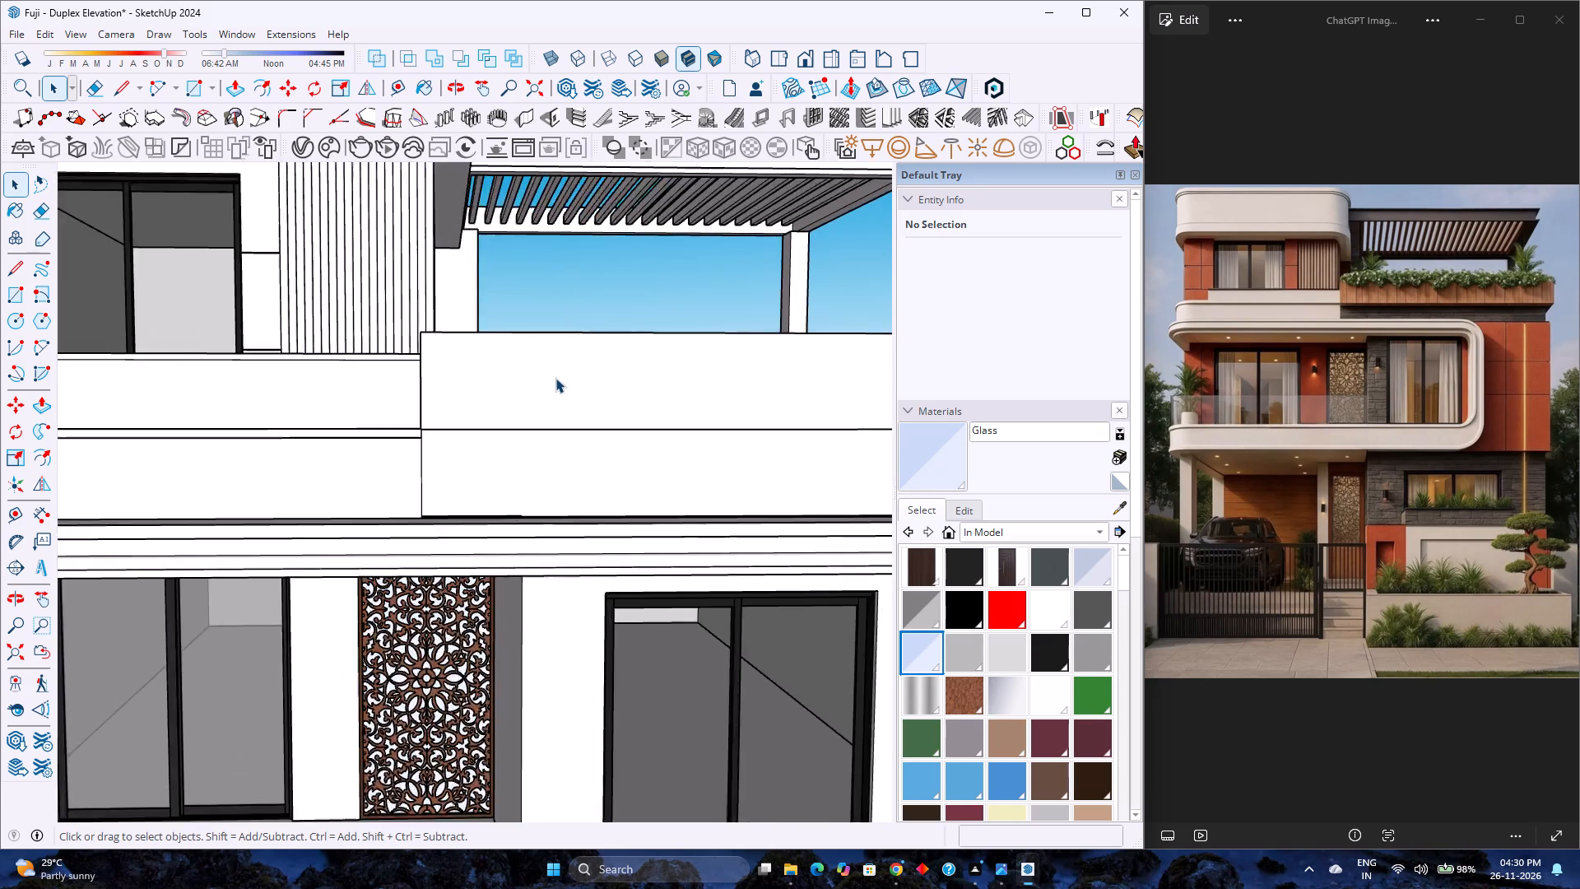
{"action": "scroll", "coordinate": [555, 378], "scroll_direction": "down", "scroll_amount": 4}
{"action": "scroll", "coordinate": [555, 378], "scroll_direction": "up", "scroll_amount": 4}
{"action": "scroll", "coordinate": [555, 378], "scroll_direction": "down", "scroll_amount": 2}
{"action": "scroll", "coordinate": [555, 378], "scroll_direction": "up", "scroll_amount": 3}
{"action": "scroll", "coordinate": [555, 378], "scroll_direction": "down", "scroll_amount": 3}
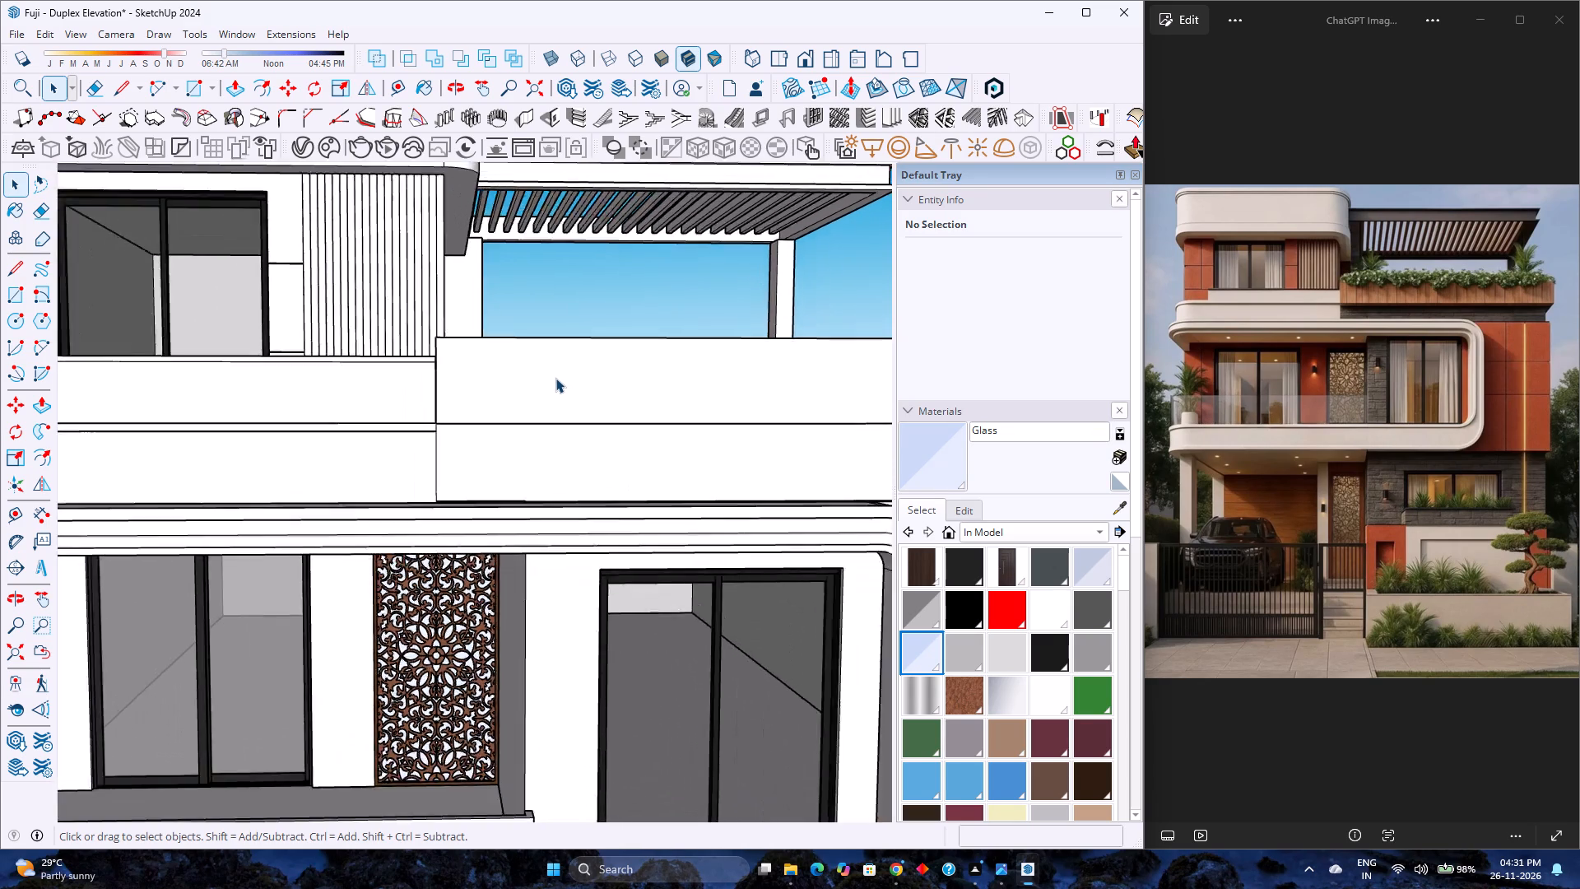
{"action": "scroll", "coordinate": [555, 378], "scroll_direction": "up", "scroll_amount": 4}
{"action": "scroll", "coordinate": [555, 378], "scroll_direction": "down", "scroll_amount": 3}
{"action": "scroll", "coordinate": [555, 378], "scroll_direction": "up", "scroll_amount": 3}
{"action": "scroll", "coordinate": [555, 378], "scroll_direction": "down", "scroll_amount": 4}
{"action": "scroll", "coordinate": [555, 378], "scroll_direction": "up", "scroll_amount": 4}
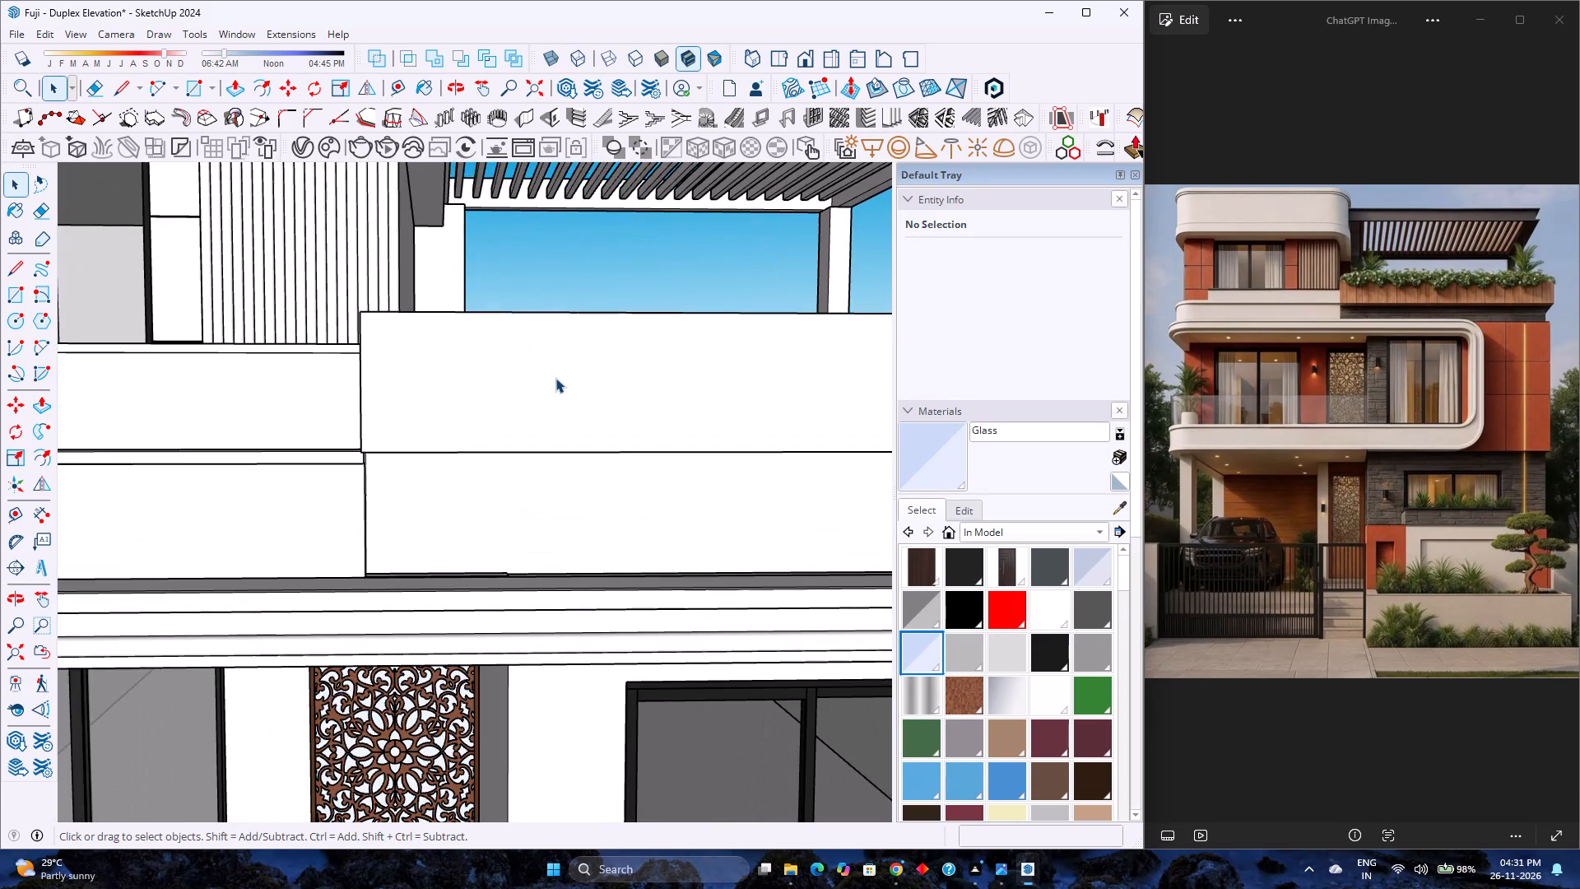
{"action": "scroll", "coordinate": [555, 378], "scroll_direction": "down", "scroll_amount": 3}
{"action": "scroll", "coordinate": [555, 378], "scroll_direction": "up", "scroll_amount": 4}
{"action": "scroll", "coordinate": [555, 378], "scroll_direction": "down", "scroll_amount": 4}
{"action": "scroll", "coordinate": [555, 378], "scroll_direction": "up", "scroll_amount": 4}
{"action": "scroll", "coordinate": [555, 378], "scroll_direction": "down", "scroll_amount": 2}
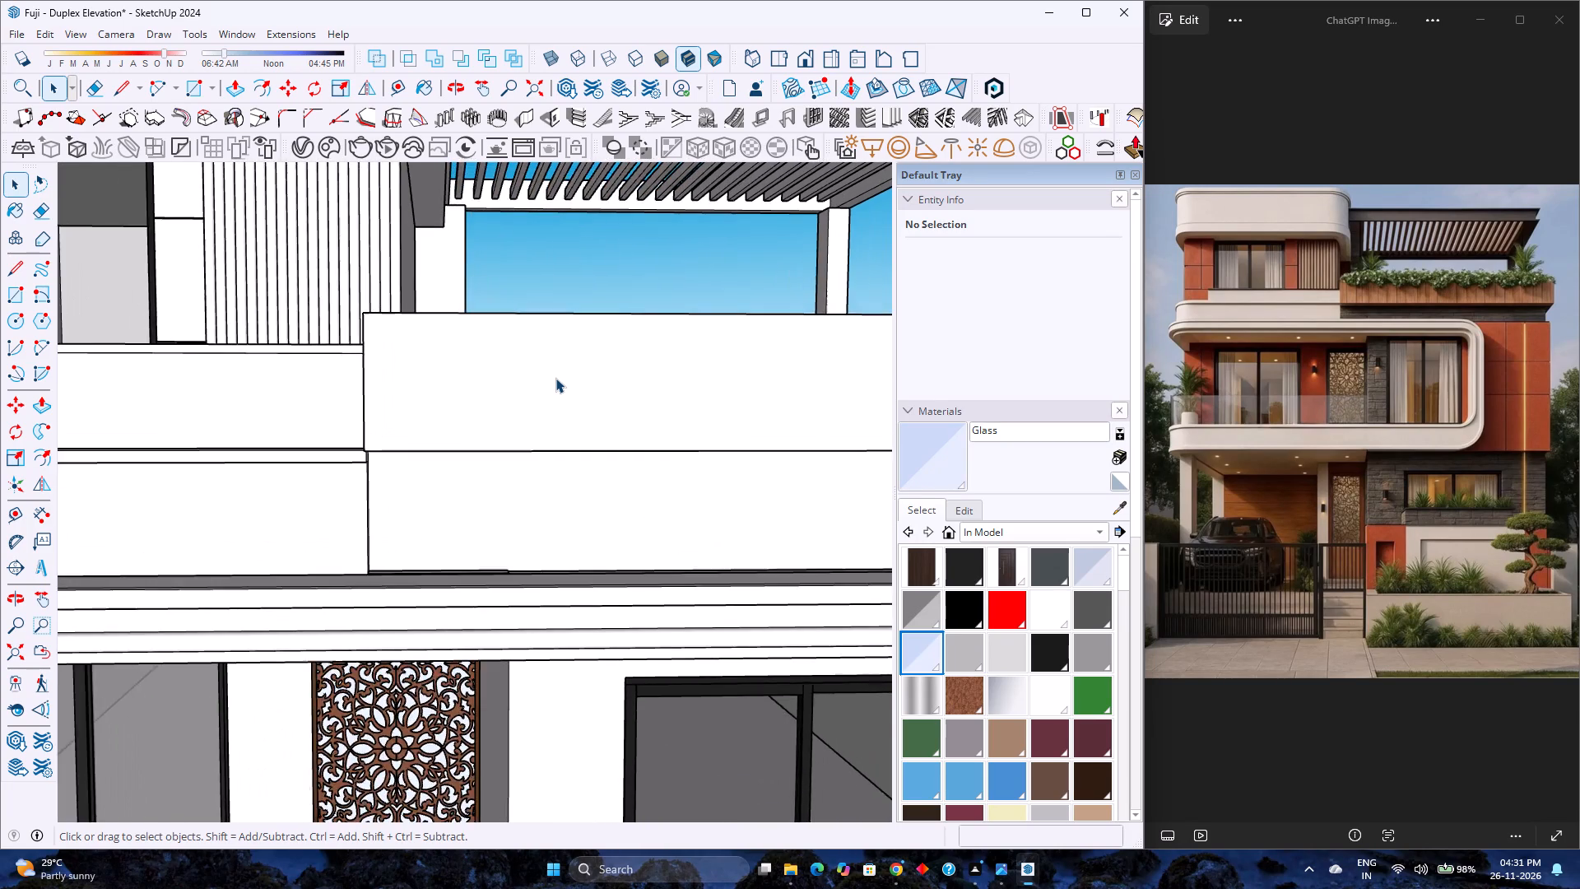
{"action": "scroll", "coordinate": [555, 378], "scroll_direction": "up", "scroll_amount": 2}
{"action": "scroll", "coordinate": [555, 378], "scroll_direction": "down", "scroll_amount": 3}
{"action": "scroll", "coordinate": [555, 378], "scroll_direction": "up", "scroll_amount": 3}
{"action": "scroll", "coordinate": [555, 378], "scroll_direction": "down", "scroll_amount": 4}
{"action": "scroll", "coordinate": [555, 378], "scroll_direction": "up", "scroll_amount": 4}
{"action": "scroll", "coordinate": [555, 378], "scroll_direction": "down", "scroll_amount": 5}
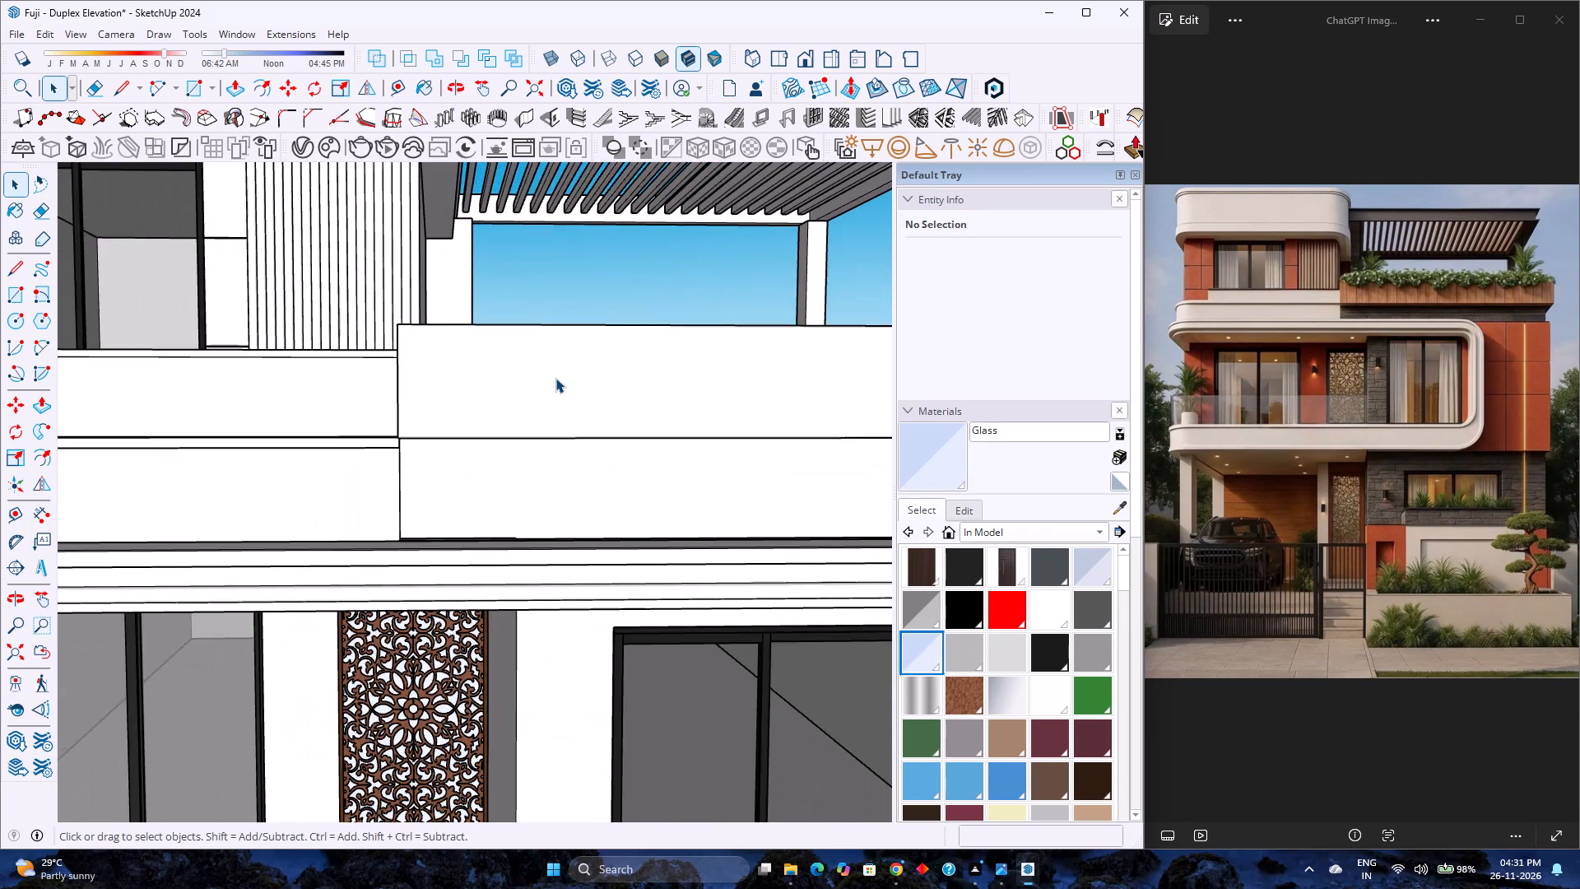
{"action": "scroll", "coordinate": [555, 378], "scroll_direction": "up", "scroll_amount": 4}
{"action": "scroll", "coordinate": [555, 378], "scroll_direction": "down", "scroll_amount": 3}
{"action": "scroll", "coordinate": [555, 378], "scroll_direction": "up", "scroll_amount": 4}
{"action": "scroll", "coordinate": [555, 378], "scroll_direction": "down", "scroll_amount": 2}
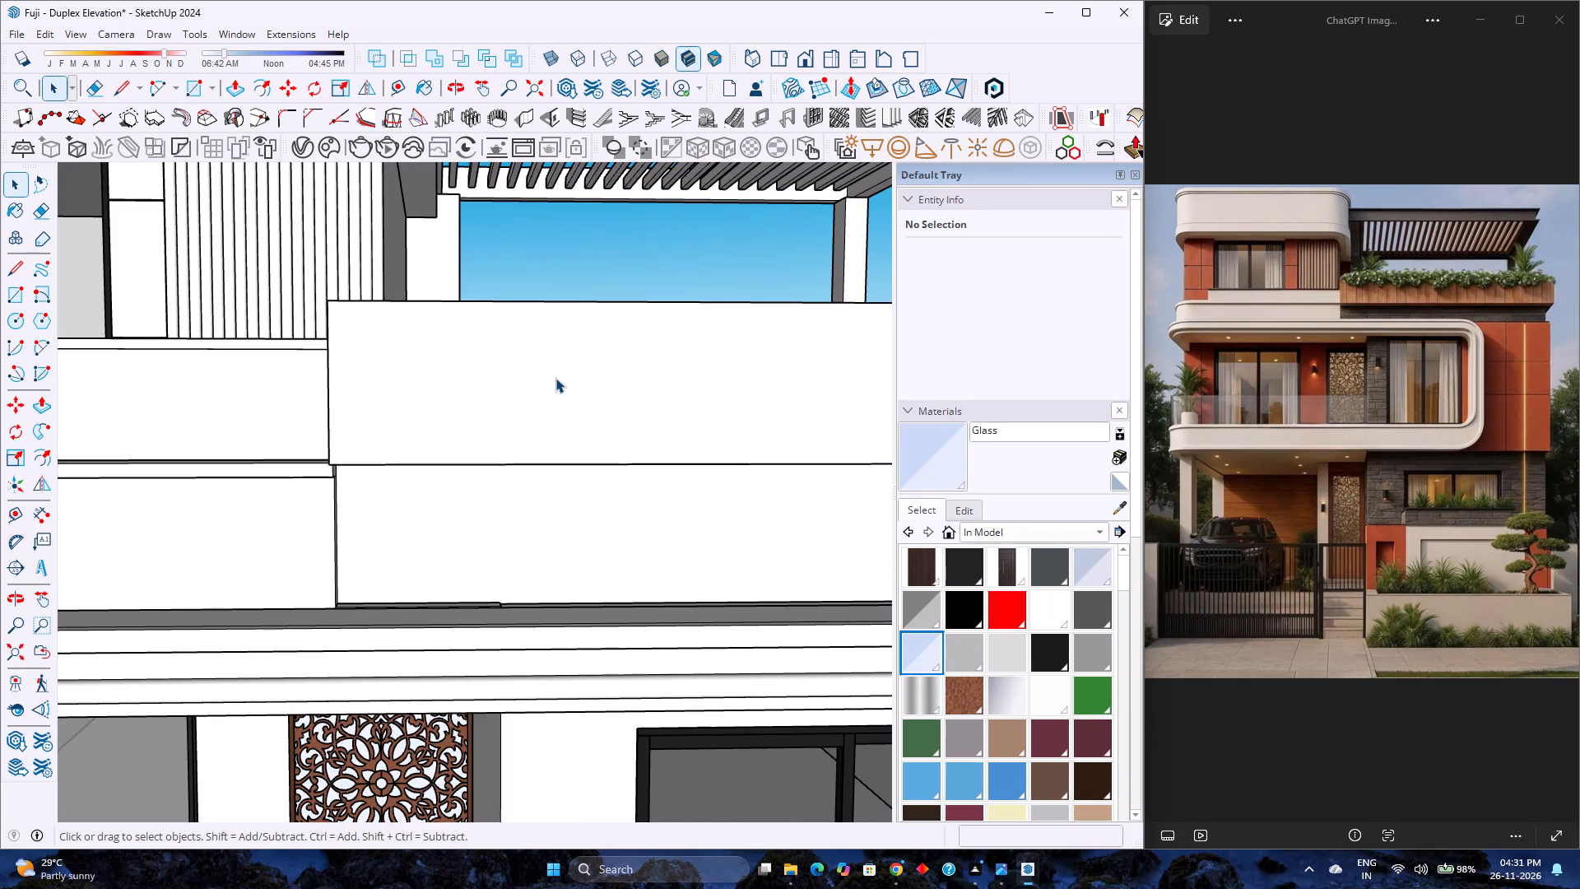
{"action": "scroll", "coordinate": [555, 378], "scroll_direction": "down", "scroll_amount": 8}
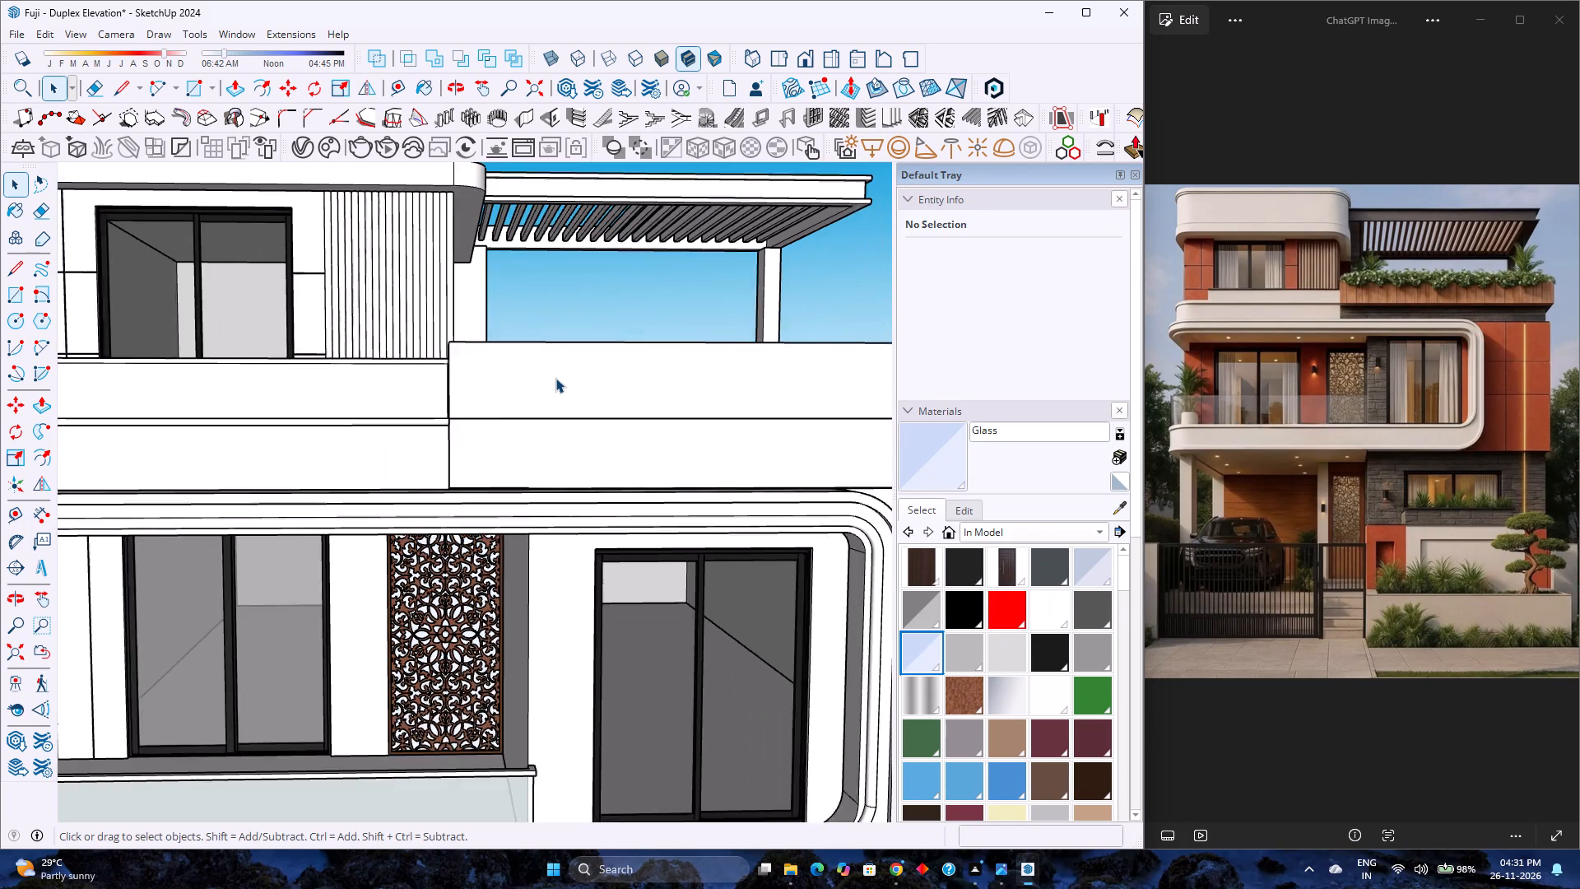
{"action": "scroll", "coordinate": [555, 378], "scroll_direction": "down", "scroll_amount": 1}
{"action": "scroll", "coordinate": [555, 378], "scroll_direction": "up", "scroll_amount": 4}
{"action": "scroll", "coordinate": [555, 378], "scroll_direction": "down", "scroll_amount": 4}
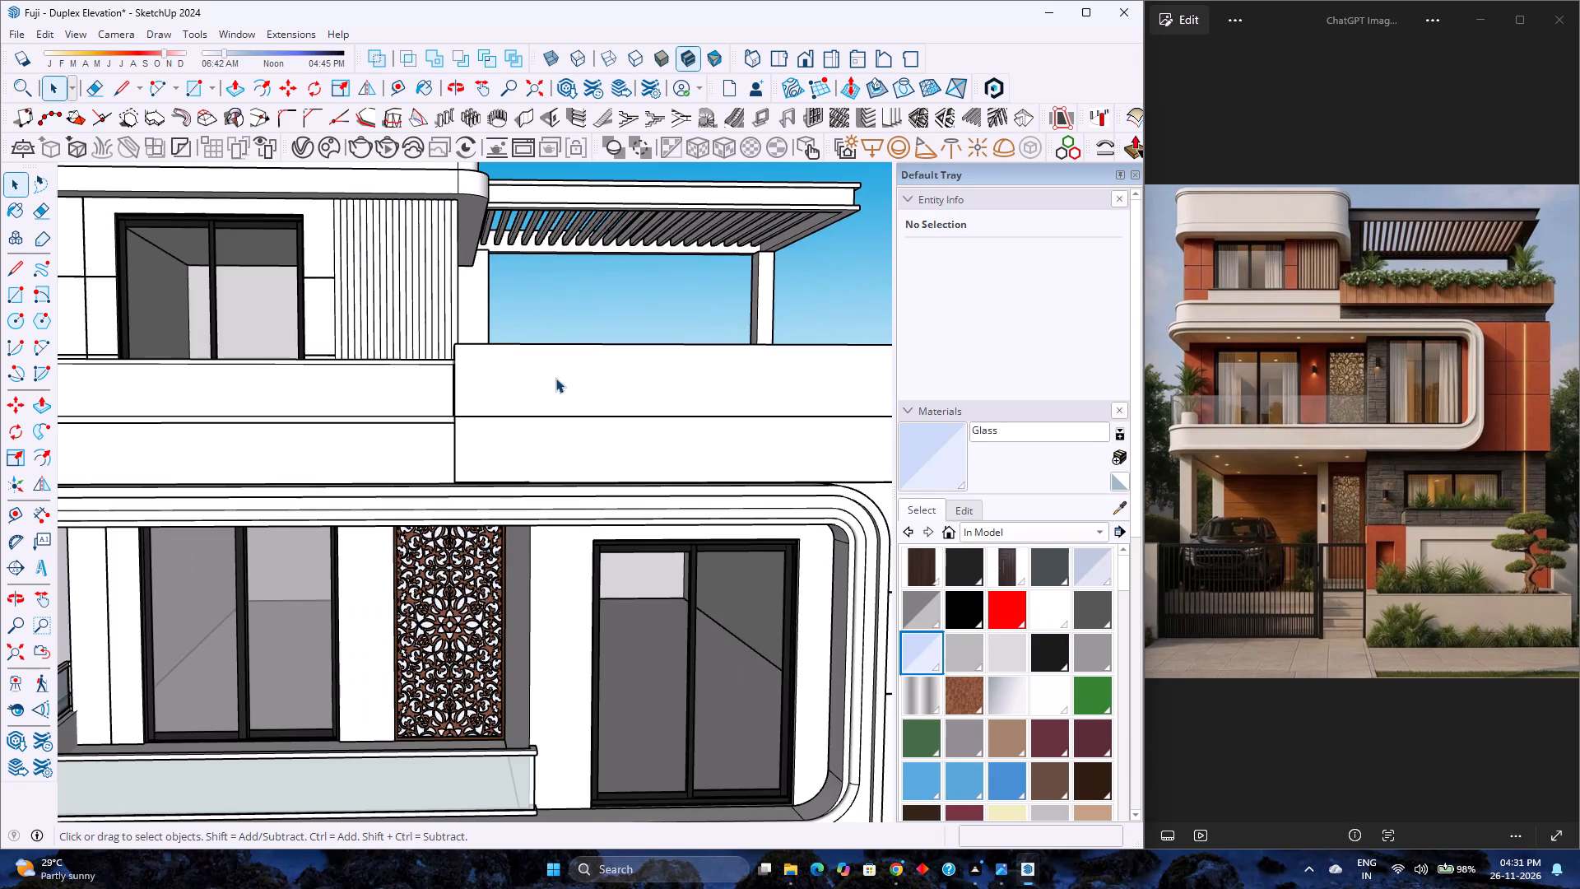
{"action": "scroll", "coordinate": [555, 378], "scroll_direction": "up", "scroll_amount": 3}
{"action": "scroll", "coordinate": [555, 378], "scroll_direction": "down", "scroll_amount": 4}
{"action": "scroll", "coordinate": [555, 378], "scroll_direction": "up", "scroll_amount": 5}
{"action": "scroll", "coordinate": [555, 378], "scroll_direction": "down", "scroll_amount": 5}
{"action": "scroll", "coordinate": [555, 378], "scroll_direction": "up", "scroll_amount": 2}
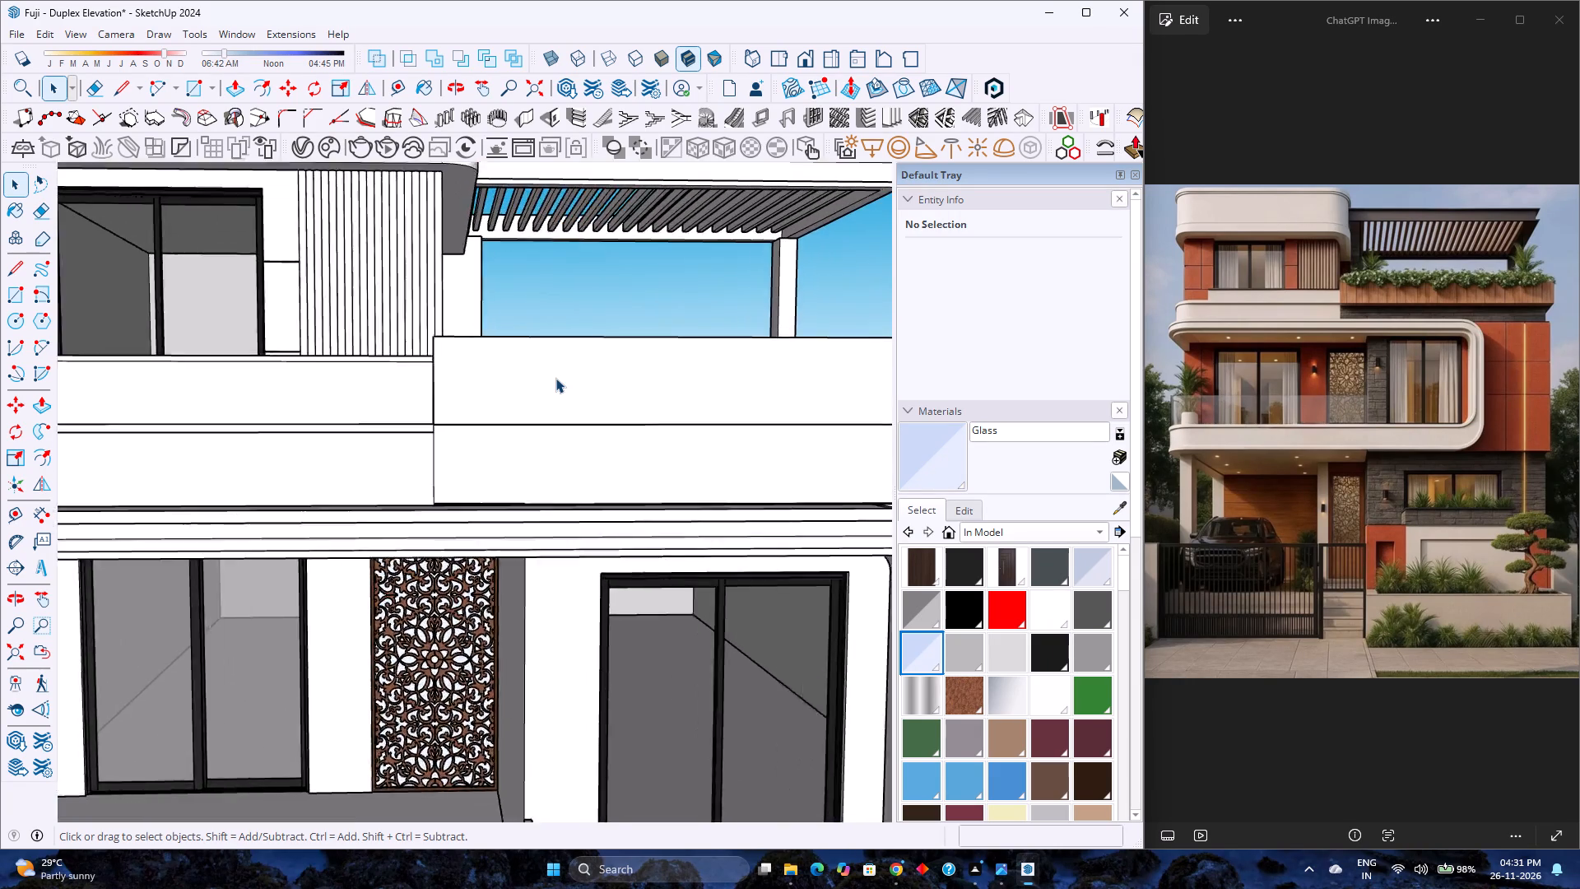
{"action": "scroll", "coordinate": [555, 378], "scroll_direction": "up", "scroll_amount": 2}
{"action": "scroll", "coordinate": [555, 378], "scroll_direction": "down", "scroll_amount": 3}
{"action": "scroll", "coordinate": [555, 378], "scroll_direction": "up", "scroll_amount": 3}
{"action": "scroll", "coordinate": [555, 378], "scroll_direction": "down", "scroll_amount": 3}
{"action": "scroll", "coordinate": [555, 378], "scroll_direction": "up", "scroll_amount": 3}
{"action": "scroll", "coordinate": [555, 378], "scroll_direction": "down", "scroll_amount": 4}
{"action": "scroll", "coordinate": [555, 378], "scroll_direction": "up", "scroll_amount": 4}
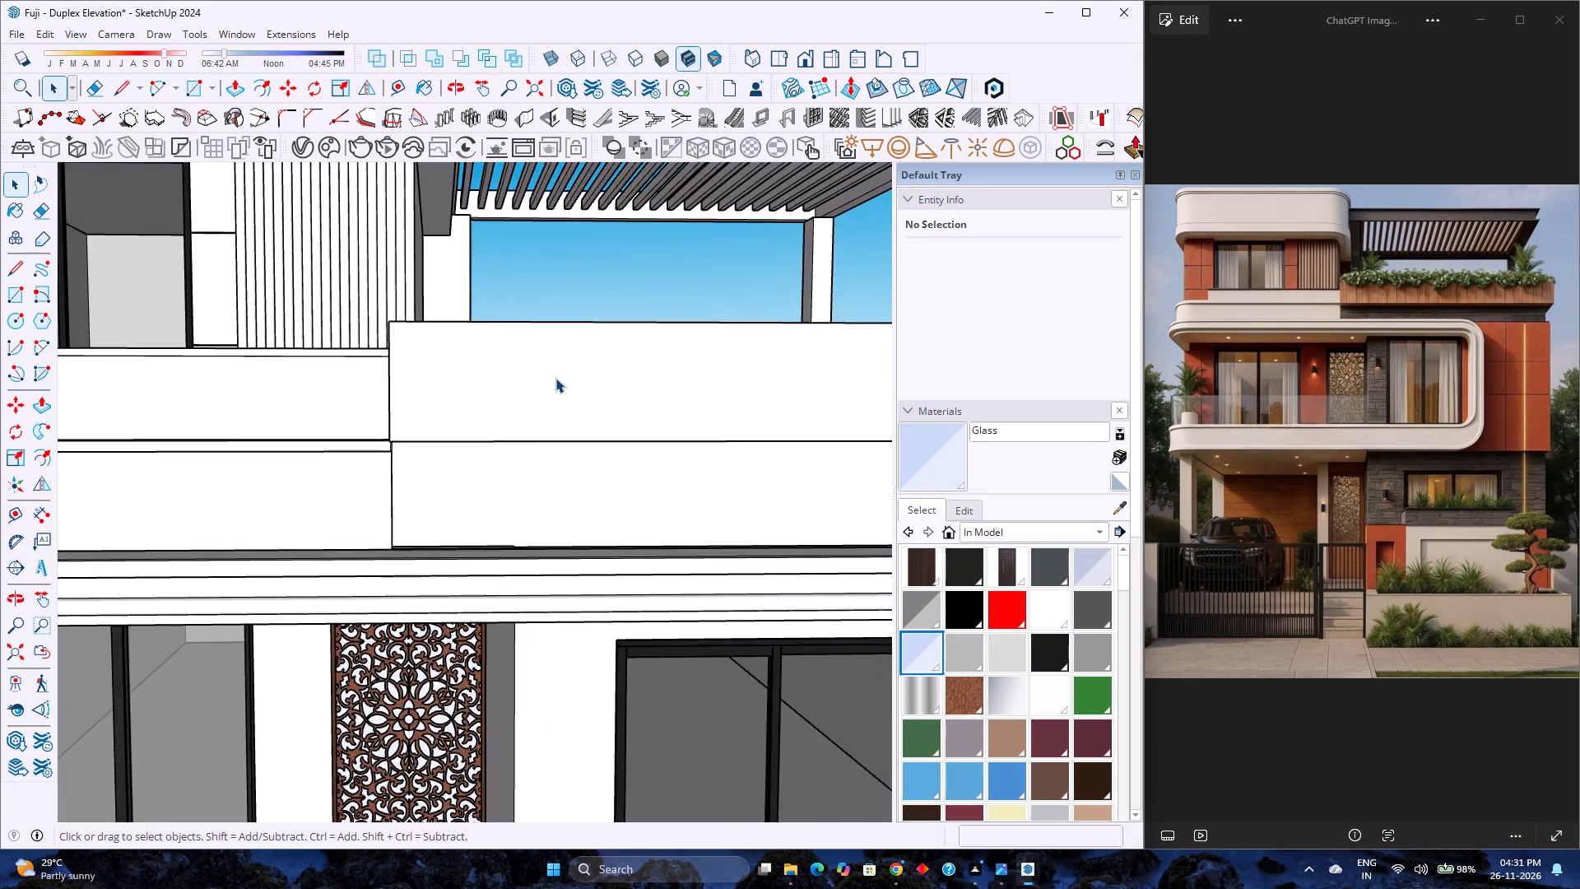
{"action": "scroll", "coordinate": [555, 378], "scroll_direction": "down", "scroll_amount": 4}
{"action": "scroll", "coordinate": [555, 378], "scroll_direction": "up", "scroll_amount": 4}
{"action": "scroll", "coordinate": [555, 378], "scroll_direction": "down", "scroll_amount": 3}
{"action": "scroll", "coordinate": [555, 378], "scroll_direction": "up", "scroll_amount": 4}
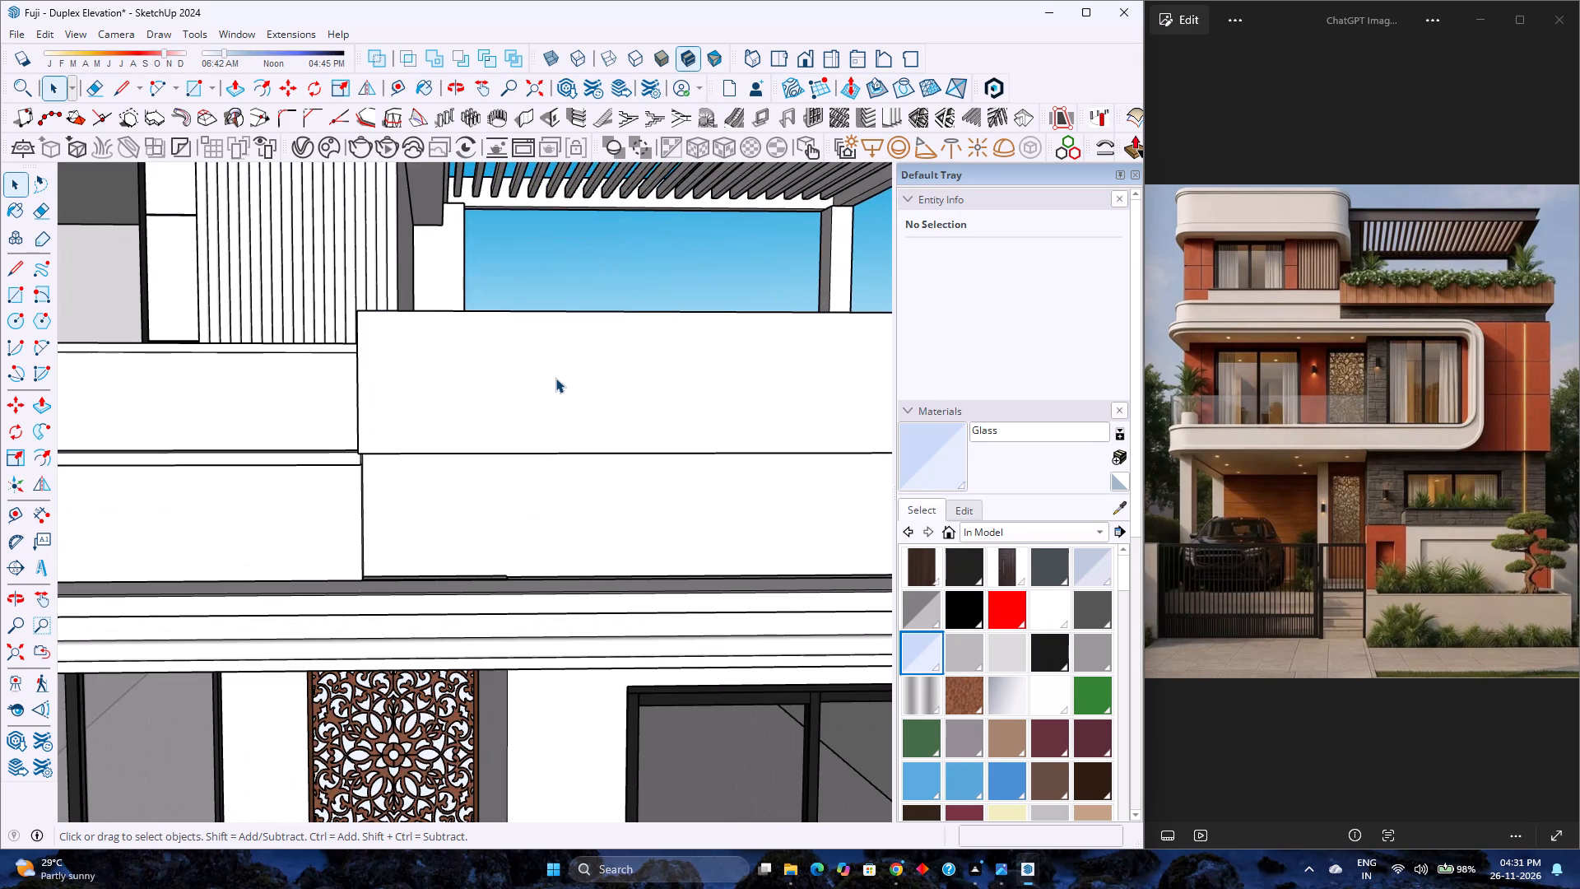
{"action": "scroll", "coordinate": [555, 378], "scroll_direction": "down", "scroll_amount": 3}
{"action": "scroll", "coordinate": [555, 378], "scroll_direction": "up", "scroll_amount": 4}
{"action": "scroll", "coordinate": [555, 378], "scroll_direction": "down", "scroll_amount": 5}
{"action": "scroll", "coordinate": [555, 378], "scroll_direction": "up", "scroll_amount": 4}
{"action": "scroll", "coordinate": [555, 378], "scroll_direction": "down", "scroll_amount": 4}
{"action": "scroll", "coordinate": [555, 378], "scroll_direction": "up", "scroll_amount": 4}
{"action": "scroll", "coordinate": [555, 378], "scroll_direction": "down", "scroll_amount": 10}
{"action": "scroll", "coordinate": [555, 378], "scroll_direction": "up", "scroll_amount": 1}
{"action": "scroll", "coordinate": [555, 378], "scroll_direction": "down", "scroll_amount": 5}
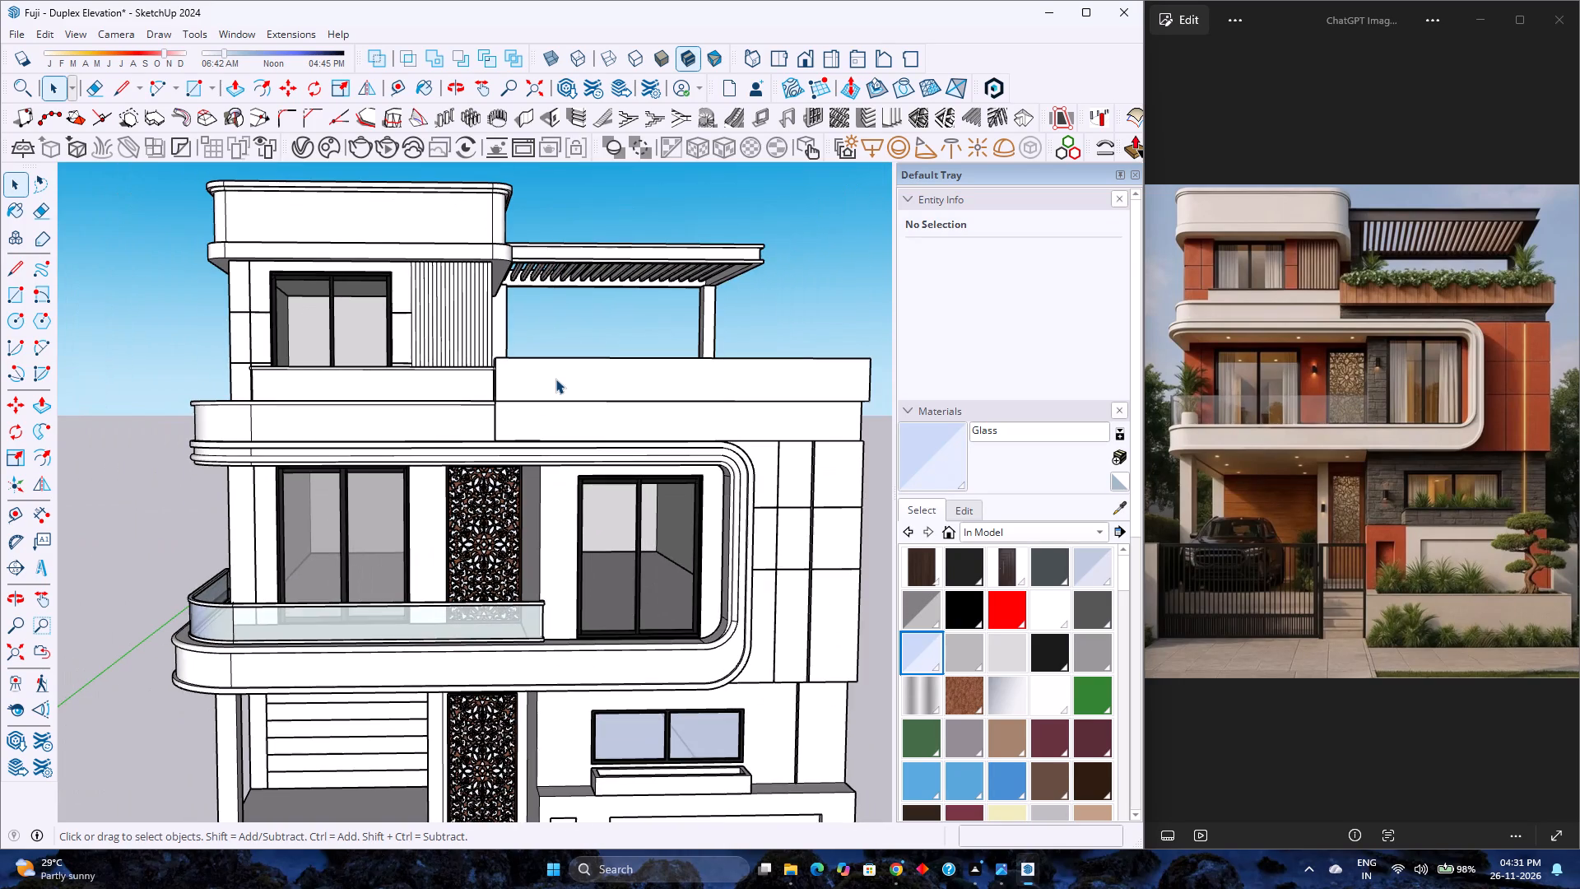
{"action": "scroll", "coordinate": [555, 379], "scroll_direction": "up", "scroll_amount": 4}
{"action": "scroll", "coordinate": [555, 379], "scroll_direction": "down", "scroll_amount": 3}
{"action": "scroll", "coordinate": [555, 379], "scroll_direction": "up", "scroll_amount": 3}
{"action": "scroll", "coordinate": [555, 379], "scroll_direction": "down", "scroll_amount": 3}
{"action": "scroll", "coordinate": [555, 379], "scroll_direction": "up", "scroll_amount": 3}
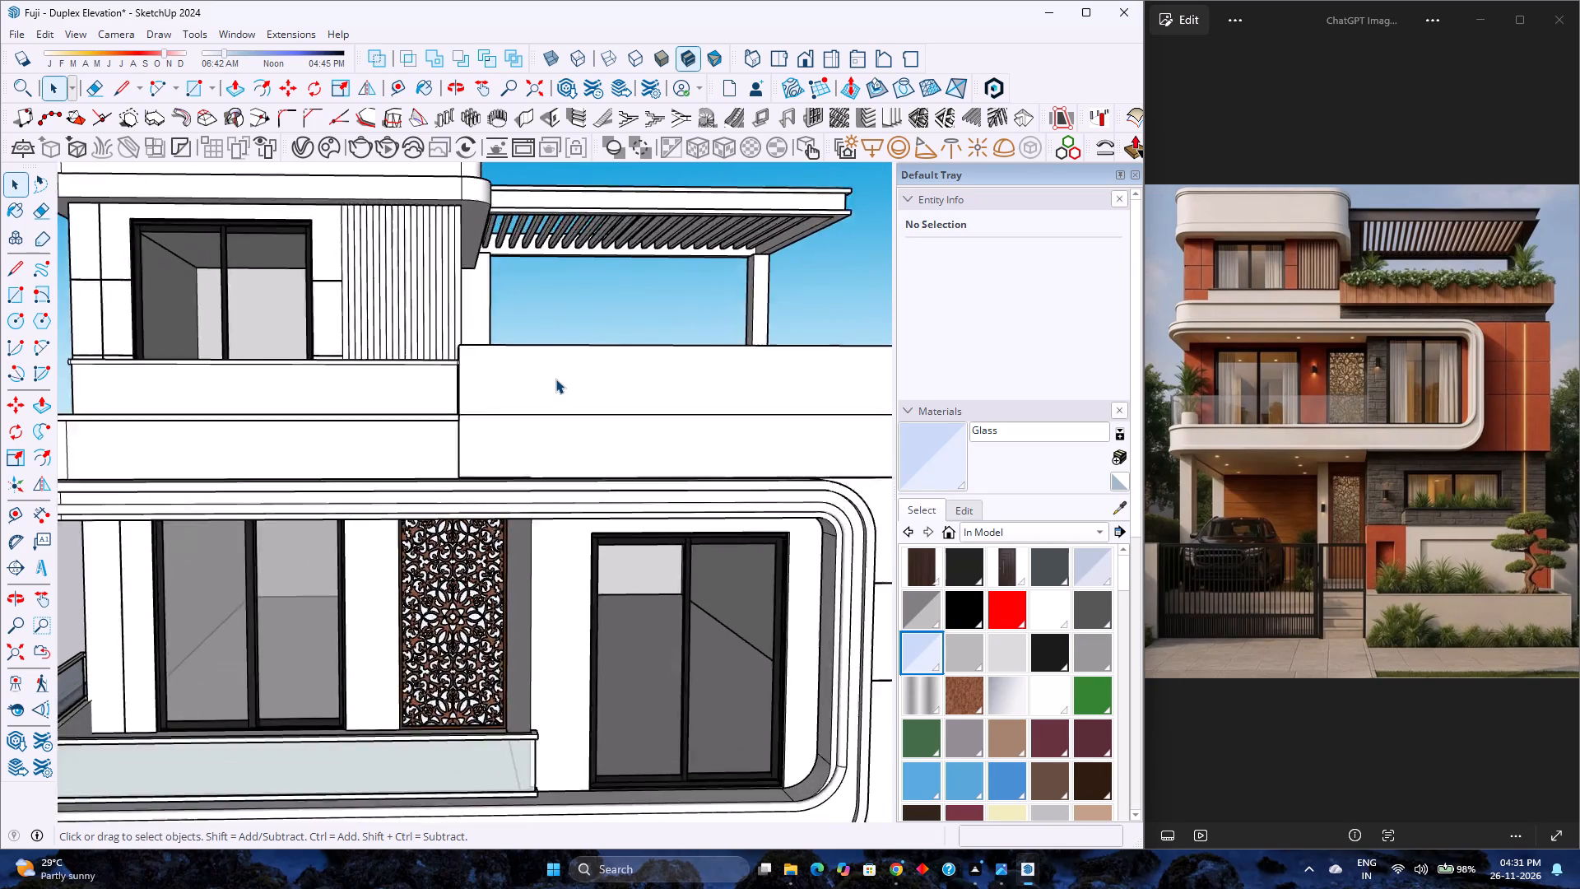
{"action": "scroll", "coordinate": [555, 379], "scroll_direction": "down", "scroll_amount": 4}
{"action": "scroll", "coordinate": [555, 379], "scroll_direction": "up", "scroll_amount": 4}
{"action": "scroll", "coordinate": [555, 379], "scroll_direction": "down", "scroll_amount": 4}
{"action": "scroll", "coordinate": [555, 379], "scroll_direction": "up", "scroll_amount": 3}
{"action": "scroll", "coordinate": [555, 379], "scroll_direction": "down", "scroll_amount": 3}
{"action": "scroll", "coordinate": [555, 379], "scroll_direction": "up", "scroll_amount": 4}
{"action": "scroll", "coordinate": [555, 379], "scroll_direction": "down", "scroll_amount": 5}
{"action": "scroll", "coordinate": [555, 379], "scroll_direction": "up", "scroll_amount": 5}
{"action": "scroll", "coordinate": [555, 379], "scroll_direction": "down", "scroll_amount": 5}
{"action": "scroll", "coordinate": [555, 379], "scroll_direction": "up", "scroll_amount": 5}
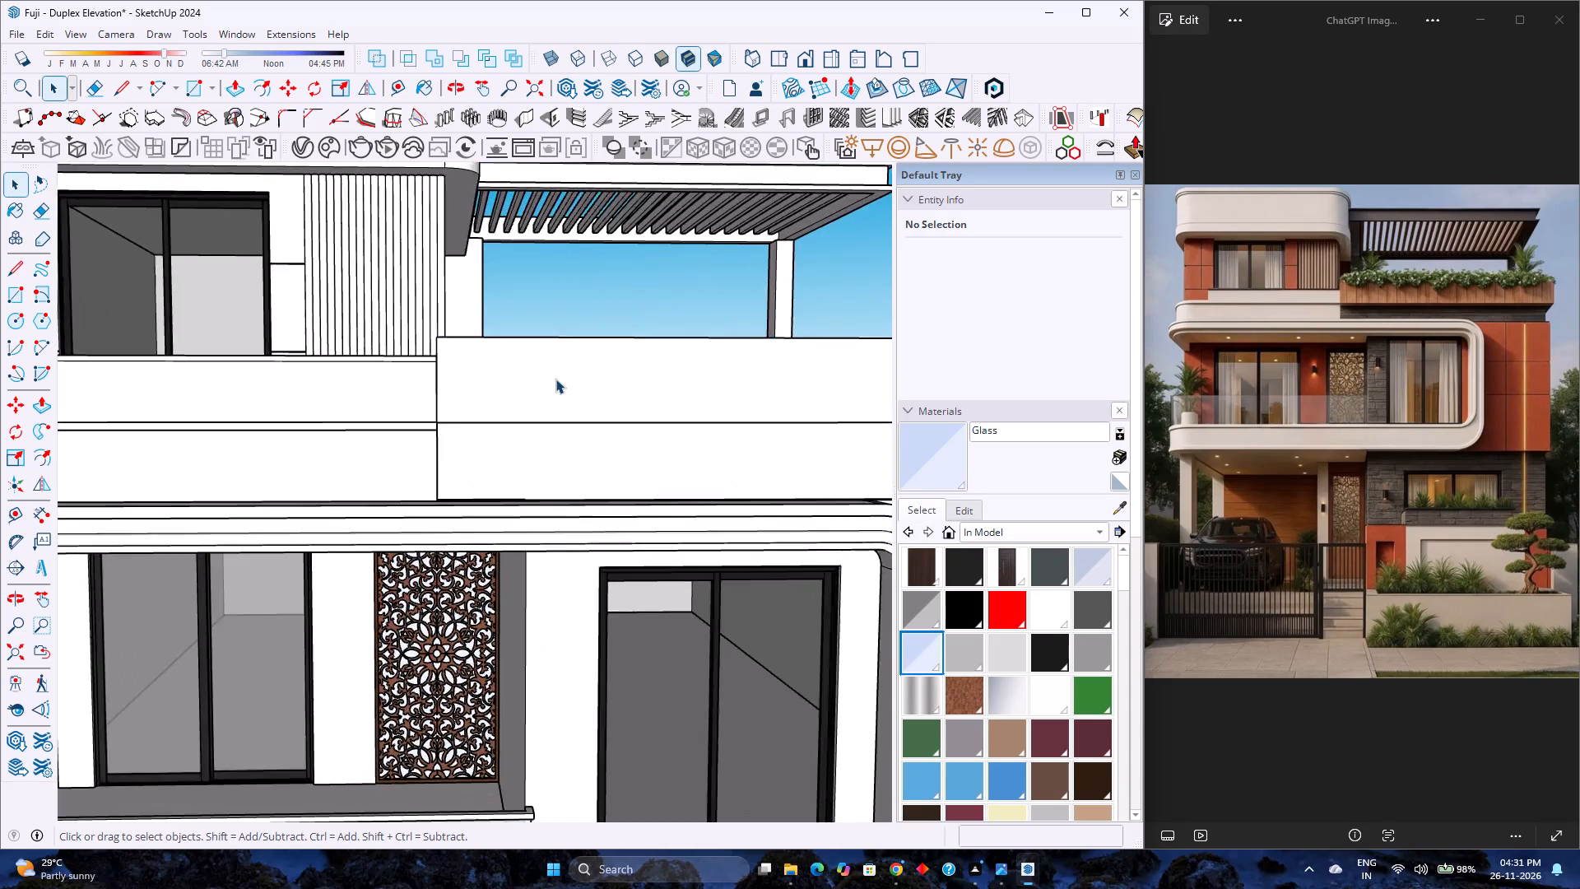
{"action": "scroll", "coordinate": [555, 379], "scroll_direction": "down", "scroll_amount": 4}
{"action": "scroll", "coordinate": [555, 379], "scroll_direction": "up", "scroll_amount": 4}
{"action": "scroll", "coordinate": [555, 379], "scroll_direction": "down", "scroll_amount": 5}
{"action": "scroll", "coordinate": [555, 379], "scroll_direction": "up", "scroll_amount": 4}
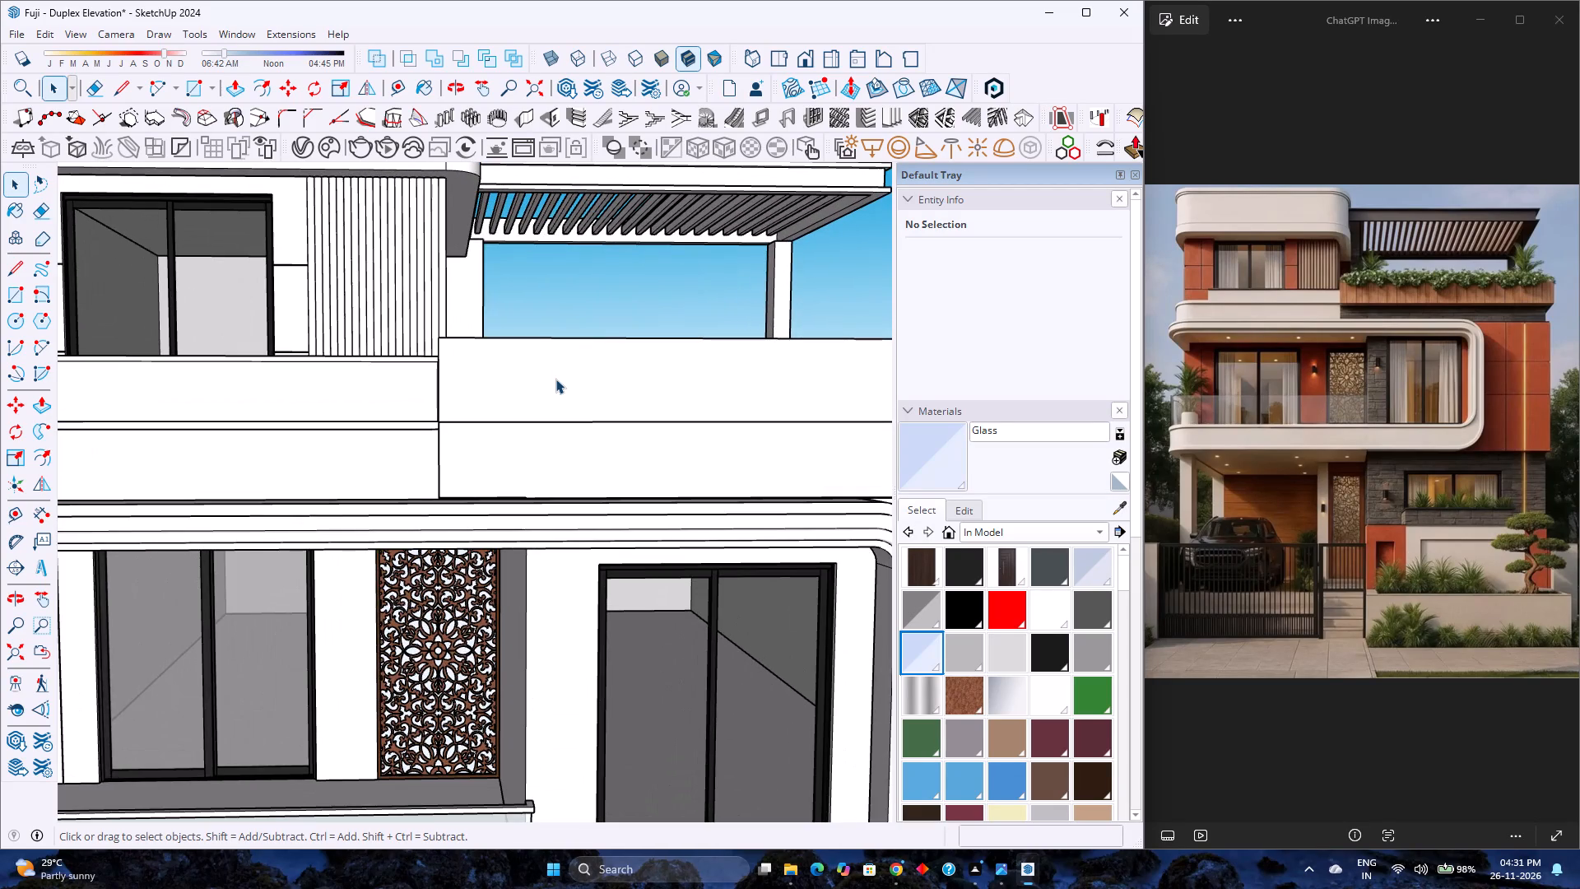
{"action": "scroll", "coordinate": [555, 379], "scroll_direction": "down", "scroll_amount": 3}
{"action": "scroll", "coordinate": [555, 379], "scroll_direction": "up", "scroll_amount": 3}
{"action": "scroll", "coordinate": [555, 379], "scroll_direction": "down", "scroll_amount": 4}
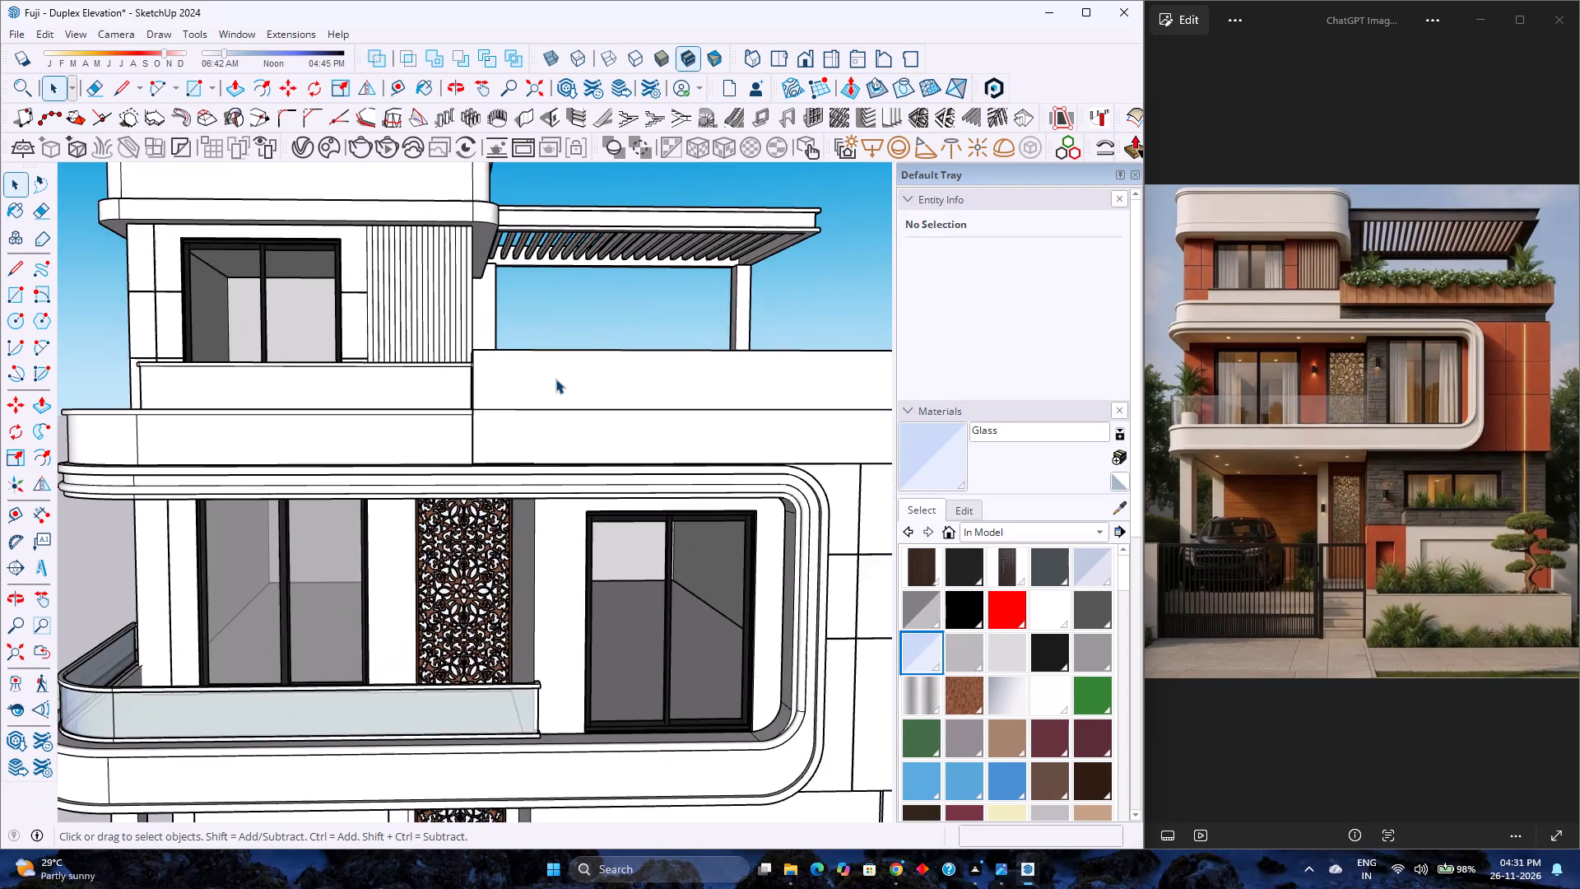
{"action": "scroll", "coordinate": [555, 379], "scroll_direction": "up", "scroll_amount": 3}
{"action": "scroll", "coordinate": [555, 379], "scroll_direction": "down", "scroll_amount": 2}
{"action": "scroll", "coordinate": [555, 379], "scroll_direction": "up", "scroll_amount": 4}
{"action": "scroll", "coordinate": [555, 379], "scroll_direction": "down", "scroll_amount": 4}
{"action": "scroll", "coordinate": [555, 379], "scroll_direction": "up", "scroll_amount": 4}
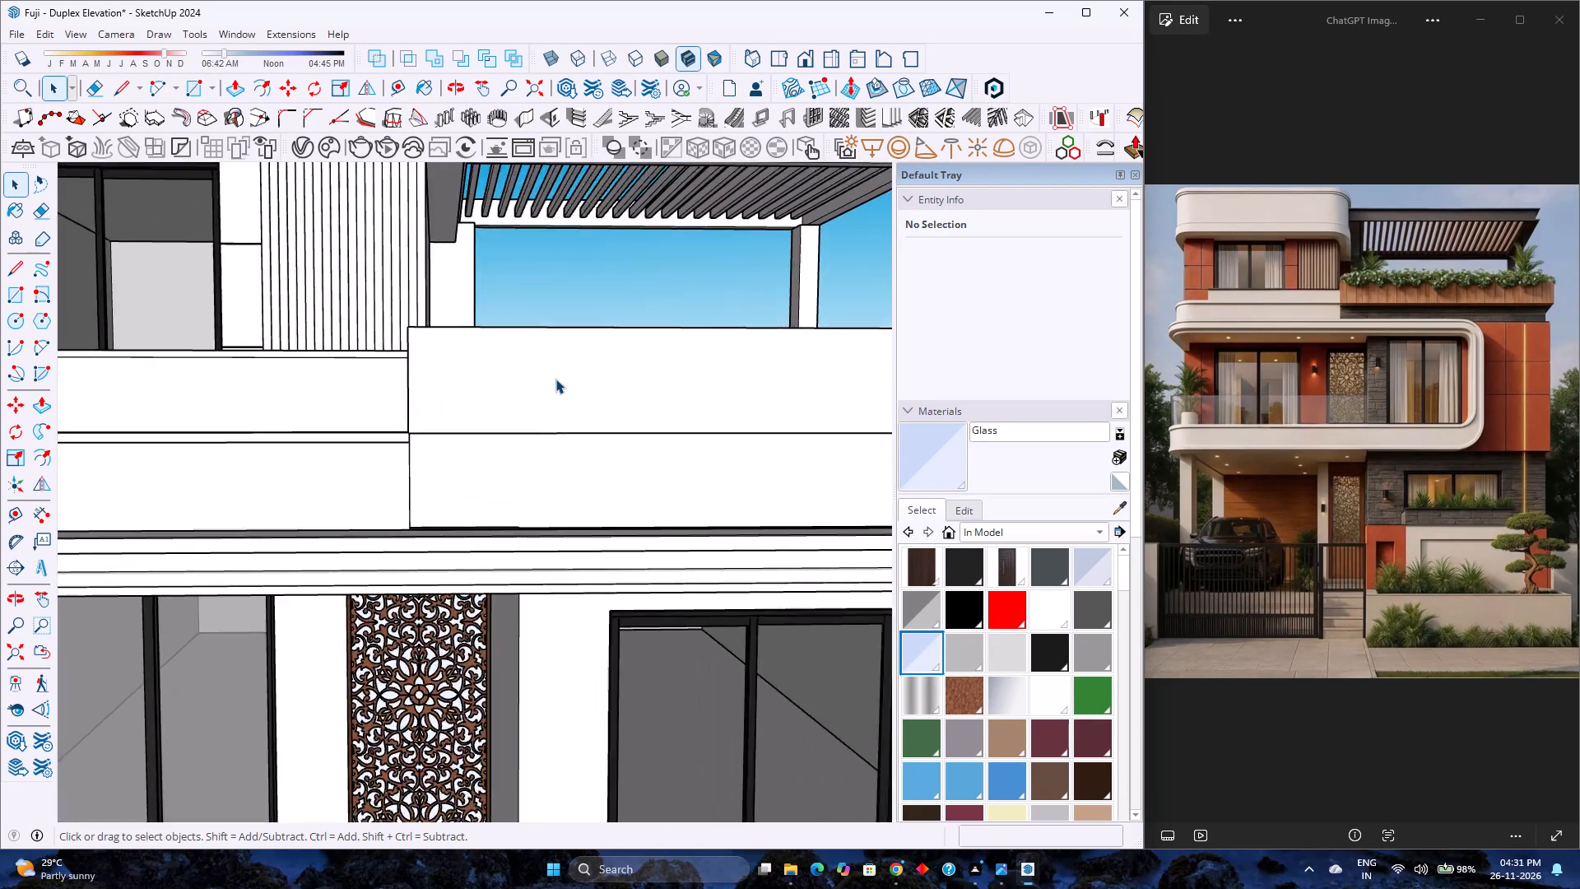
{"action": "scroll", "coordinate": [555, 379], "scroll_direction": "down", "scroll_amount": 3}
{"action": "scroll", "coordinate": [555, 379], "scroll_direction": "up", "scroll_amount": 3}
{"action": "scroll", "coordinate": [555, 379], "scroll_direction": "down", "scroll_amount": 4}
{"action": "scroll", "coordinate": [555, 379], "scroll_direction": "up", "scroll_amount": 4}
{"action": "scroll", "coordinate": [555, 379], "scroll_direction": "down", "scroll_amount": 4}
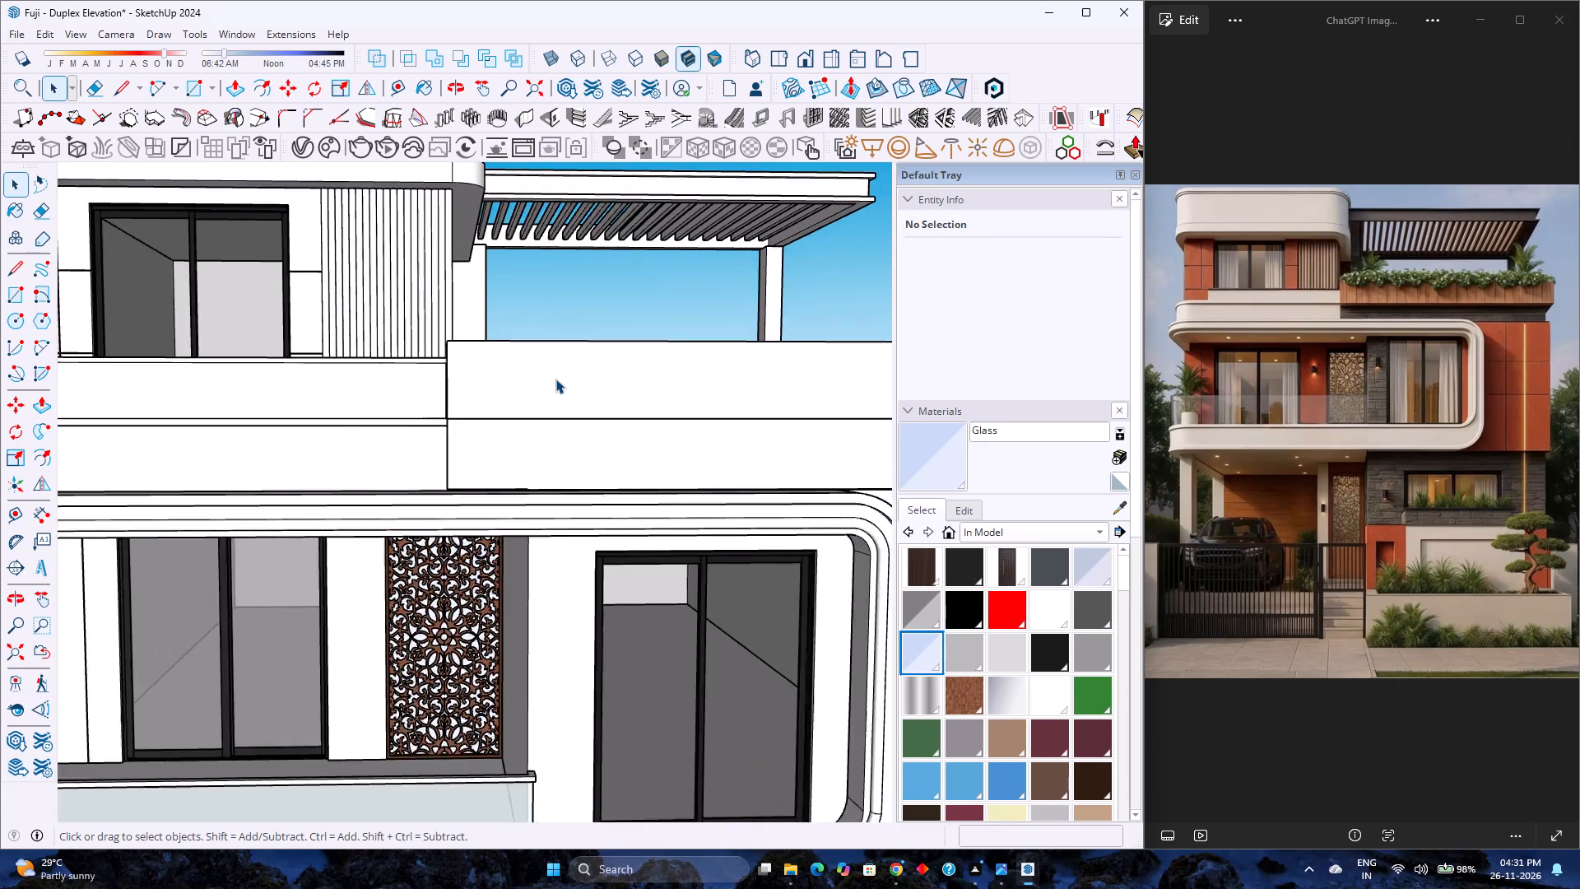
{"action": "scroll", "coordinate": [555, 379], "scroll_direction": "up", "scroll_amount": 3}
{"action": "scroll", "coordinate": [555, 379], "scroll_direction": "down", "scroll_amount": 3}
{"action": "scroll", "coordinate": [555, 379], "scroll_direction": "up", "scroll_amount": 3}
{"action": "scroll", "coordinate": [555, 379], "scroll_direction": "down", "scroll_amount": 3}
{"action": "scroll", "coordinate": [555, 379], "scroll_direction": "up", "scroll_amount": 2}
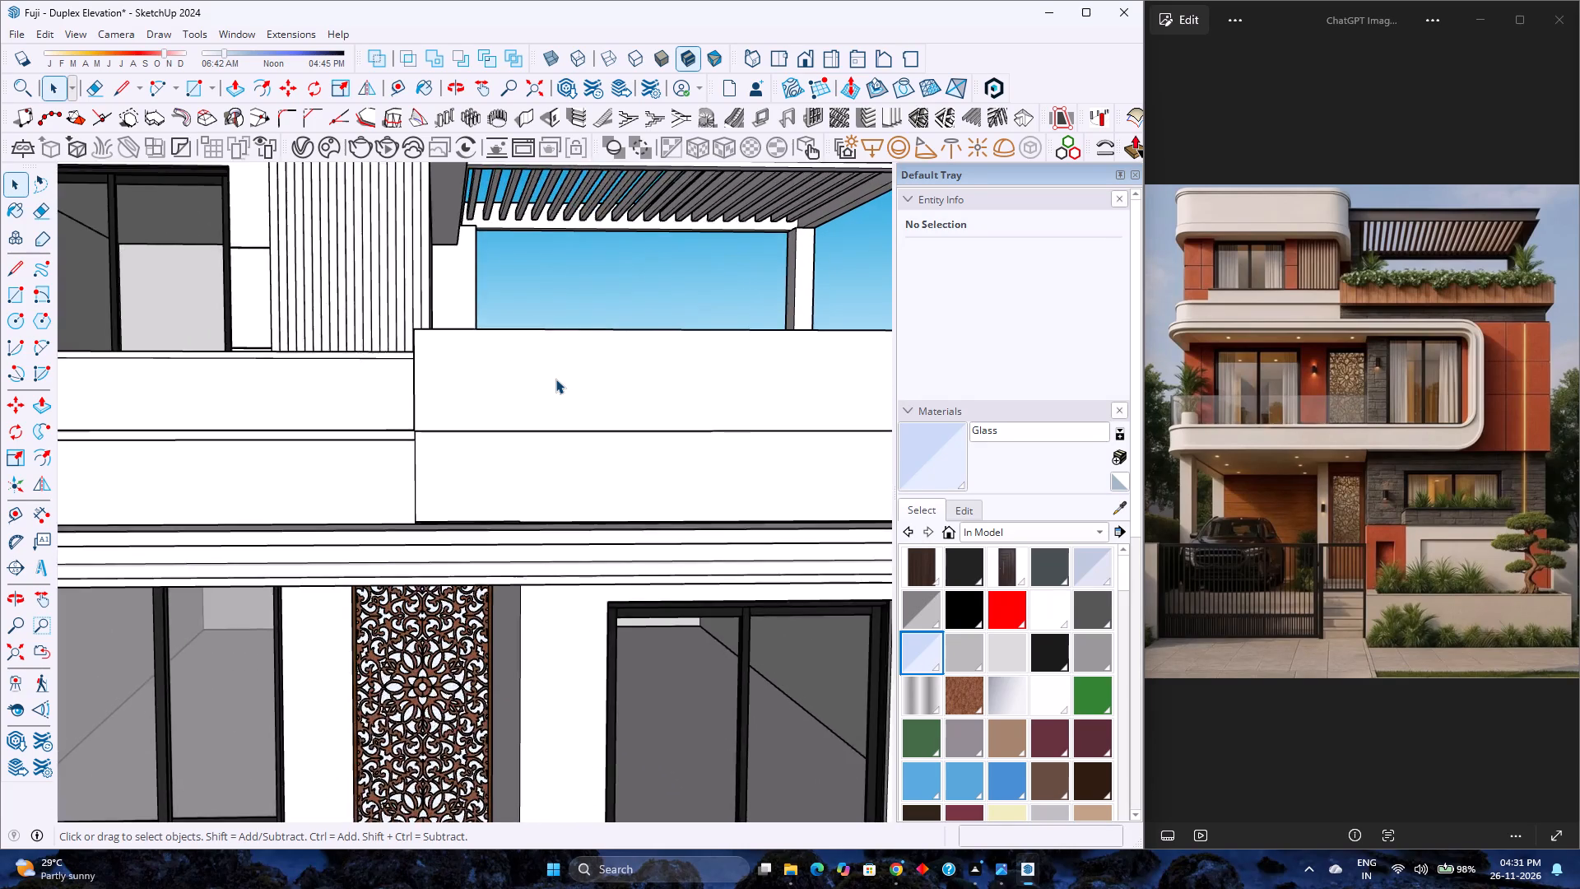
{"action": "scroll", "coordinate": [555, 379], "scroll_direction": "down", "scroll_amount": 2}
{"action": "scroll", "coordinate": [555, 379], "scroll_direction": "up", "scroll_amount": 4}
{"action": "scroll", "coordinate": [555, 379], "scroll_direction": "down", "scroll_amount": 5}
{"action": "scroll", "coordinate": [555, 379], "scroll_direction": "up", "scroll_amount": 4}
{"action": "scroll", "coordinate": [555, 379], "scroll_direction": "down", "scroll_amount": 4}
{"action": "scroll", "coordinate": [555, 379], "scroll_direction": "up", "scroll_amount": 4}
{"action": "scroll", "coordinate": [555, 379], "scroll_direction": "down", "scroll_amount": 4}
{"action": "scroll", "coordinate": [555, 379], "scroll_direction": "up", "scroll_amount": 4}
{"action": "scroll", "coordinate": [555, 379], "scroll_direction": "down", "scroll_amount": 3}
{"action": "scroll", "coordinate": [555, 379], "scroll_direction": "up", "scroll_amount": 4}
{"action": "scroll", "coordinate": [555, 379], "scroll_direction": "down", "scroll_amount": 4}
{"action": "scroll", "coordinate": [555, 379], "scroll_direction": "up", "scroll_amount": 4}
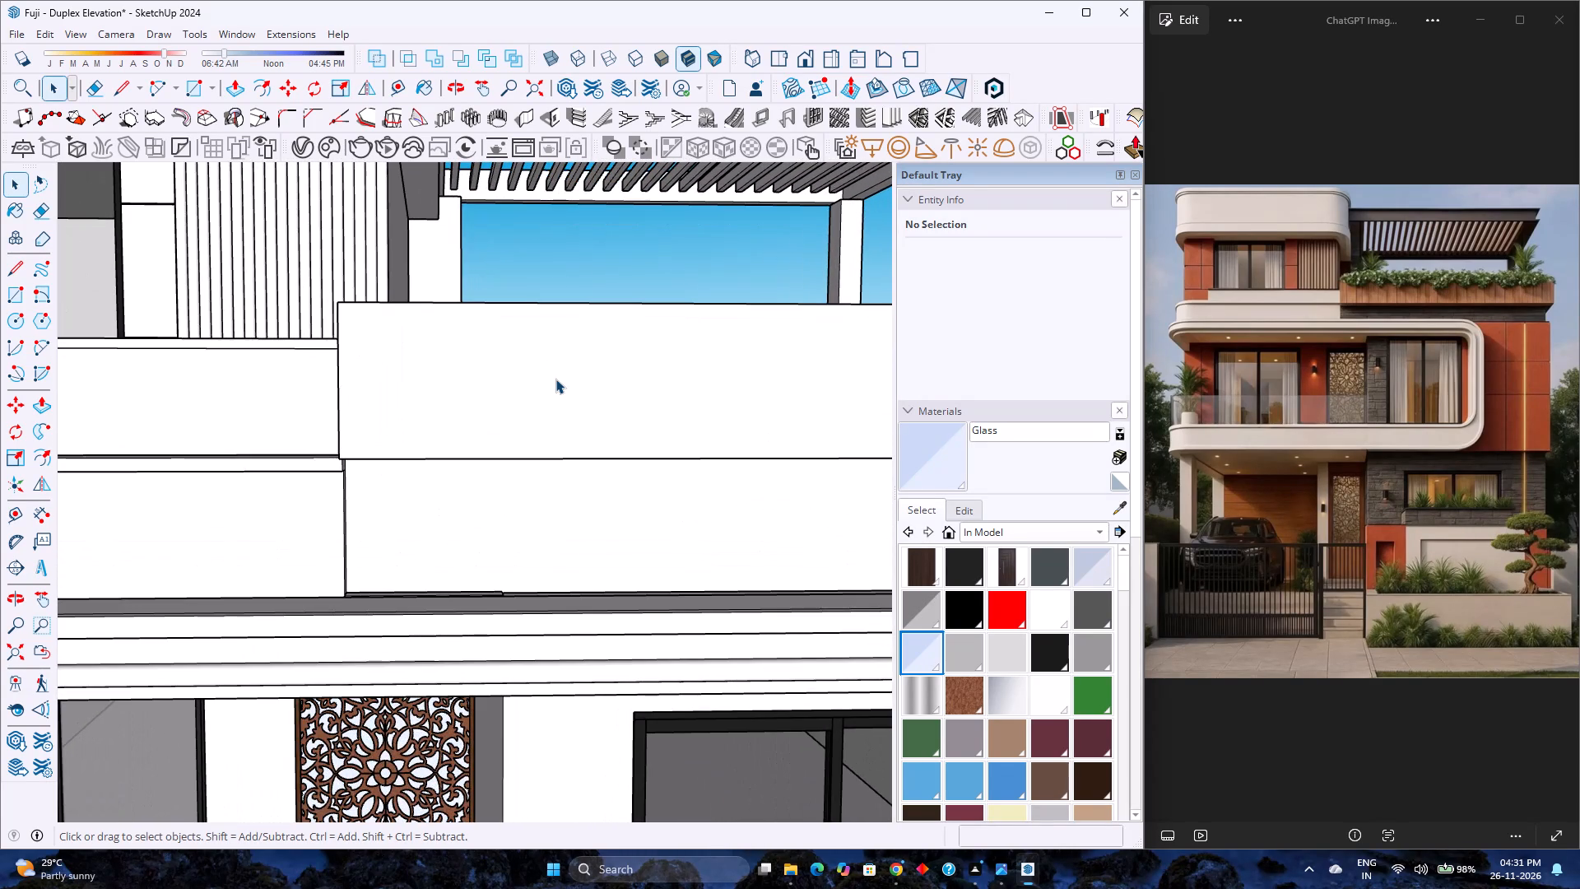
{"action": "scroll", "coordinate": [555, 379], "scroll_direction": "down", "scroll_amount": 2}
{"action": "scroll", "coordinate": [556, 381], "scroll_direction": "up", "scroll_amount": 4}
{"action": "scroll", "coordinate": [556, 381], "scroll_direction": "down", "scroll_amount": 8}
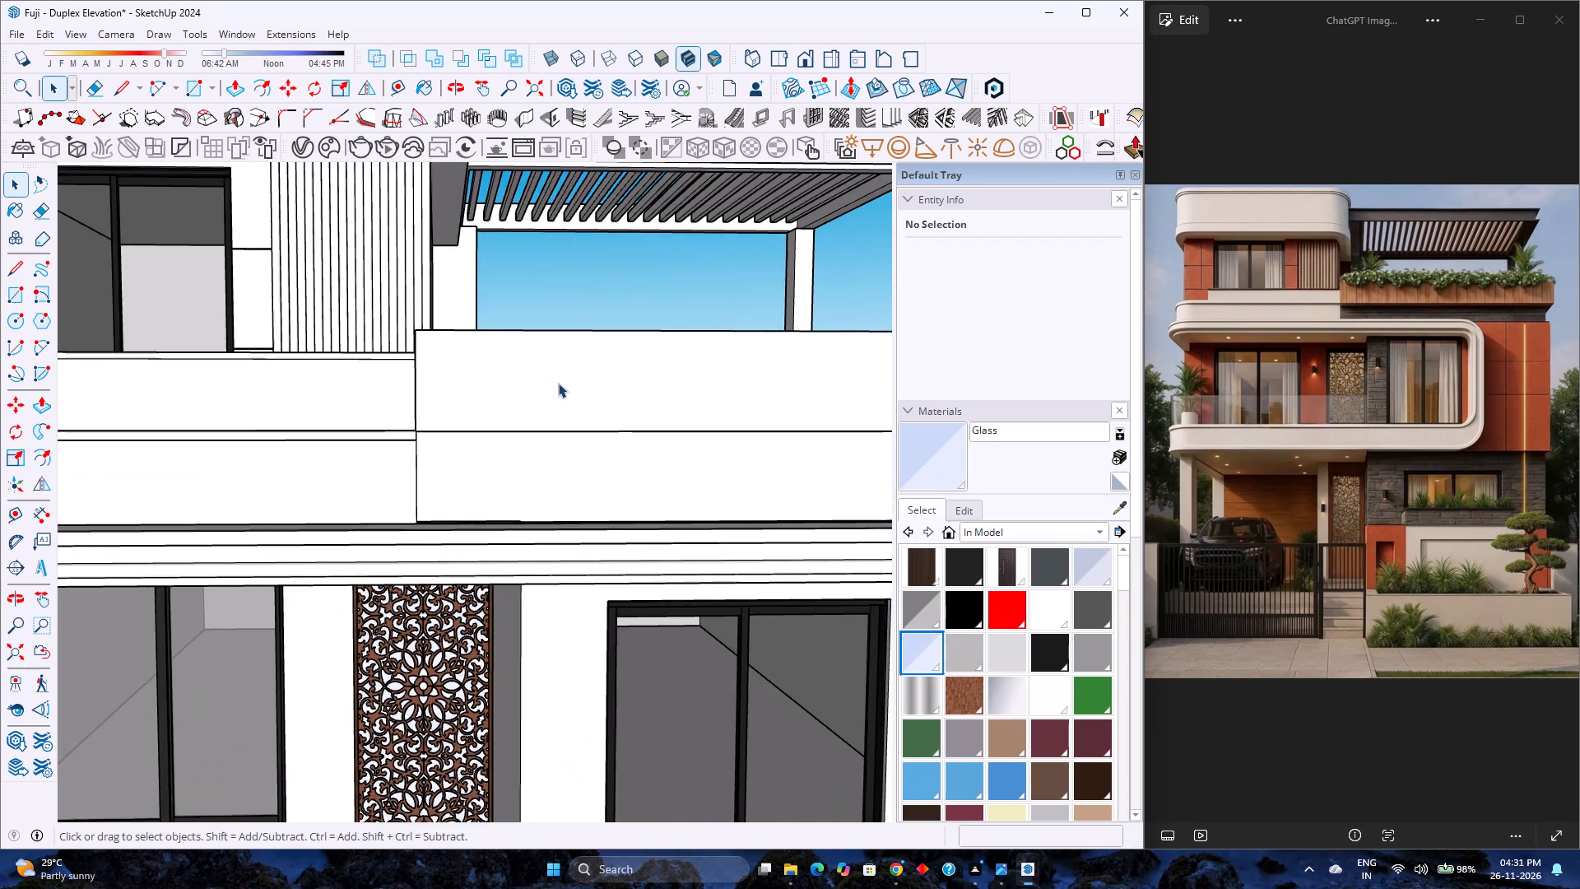
Draw a 43' 9" by 29' 9" rectangle across the underside of the house base, corner to corner, and group it.
{"action": "scroll", "coordinate": [558, 383], "scroll_direction": "down", "scroll_amount": 13}
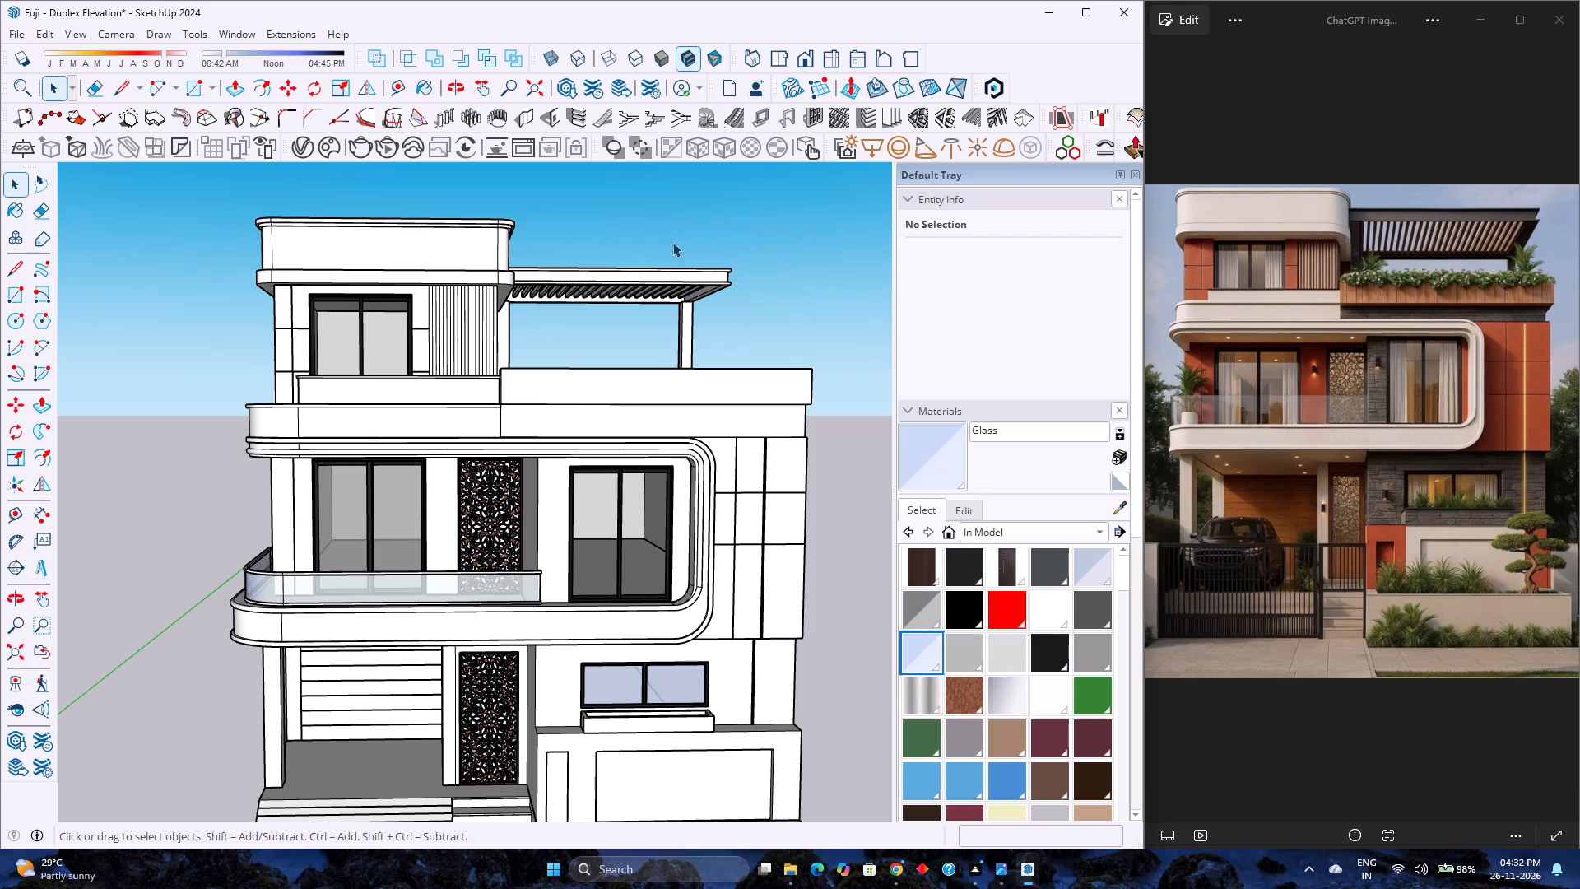
{"action": "scroll", "coordinate": [500, 358], "scroll_direction": "down", "scroll_amount": 5}
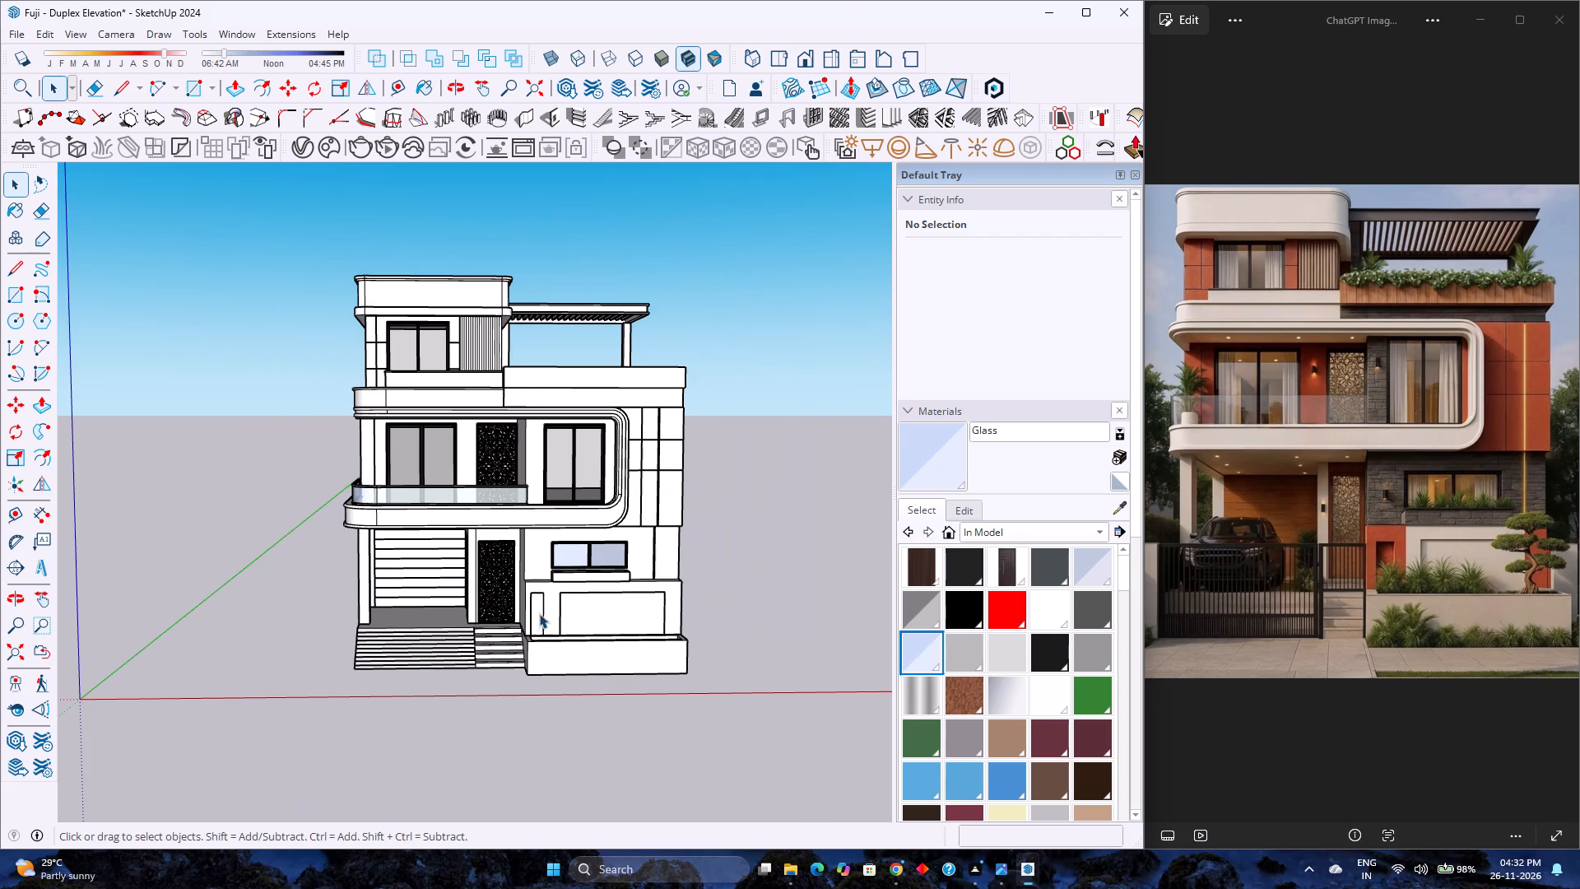
{"action": "scroll", "coordinate": [506, 412], "scroll_direction": "down", "scroll_amount": 3}
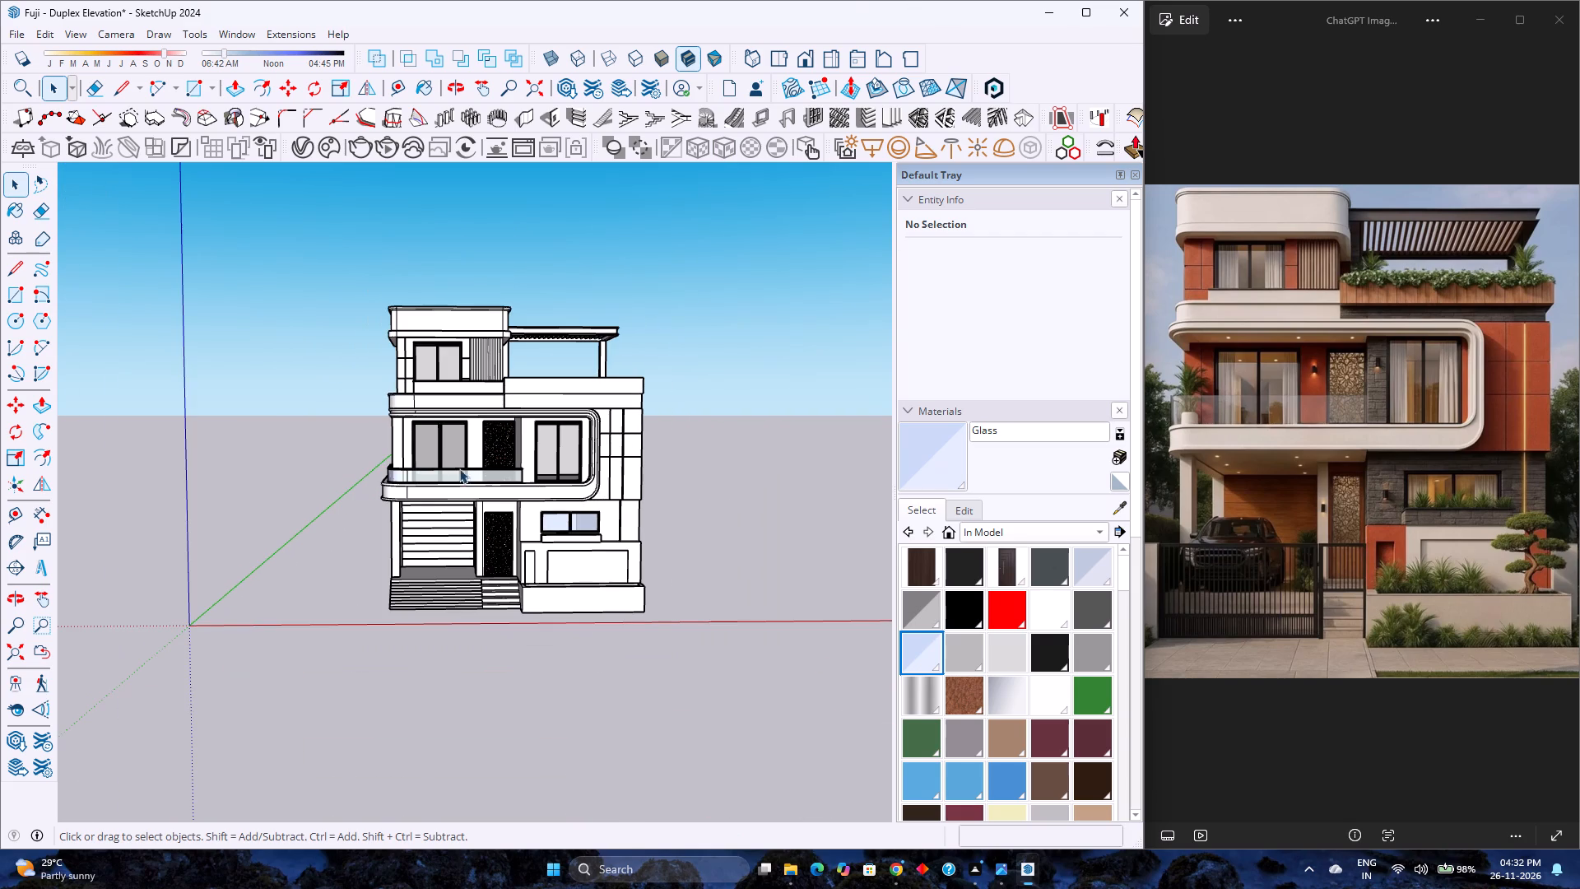
{"action": "middle_click_drag", "start_coordinate": [448, 528], "coordinate": [539, 359]}
{"action": "scroll", "coordinate": [426, 604], "scroll_direction": "up", "scroll_amount": 2}
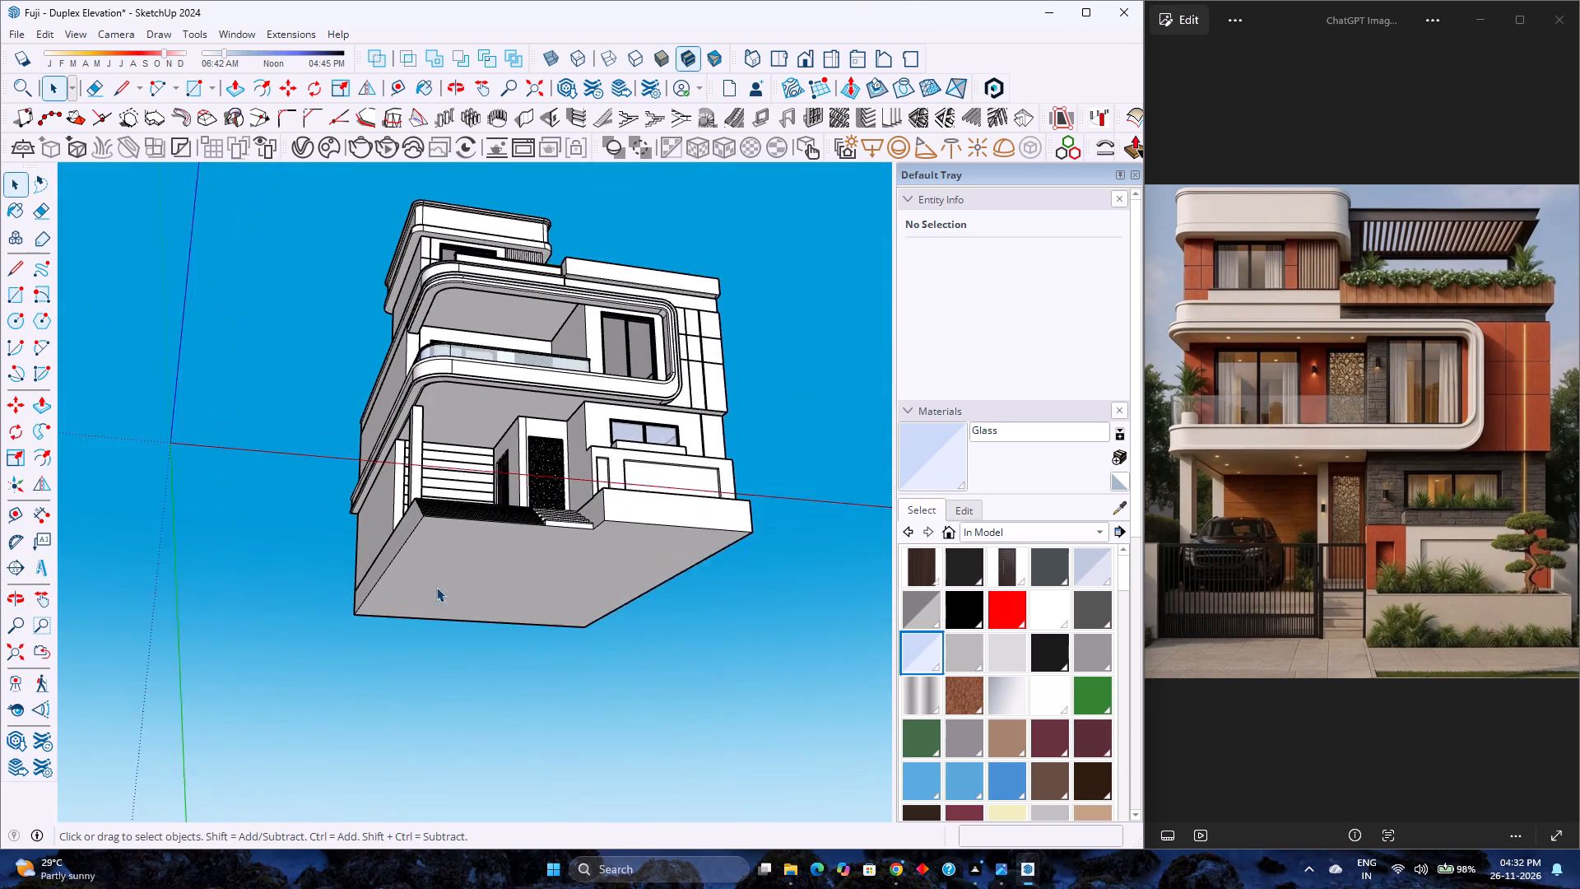
{"action": "scroll", "coordinate": [436, 587], "scroll_direction": "up", "scroll_amount": 1}
{"action": "double_click", "coordinate": [501, 558]}
{"action": "scroll", "coordinate": [499, 558], "scroll_direction": "up", "scroll_amount": 3}
{"action": "middle_click_drag", "start_coordinate": [495, 566], "coordinate": [496, 554]}
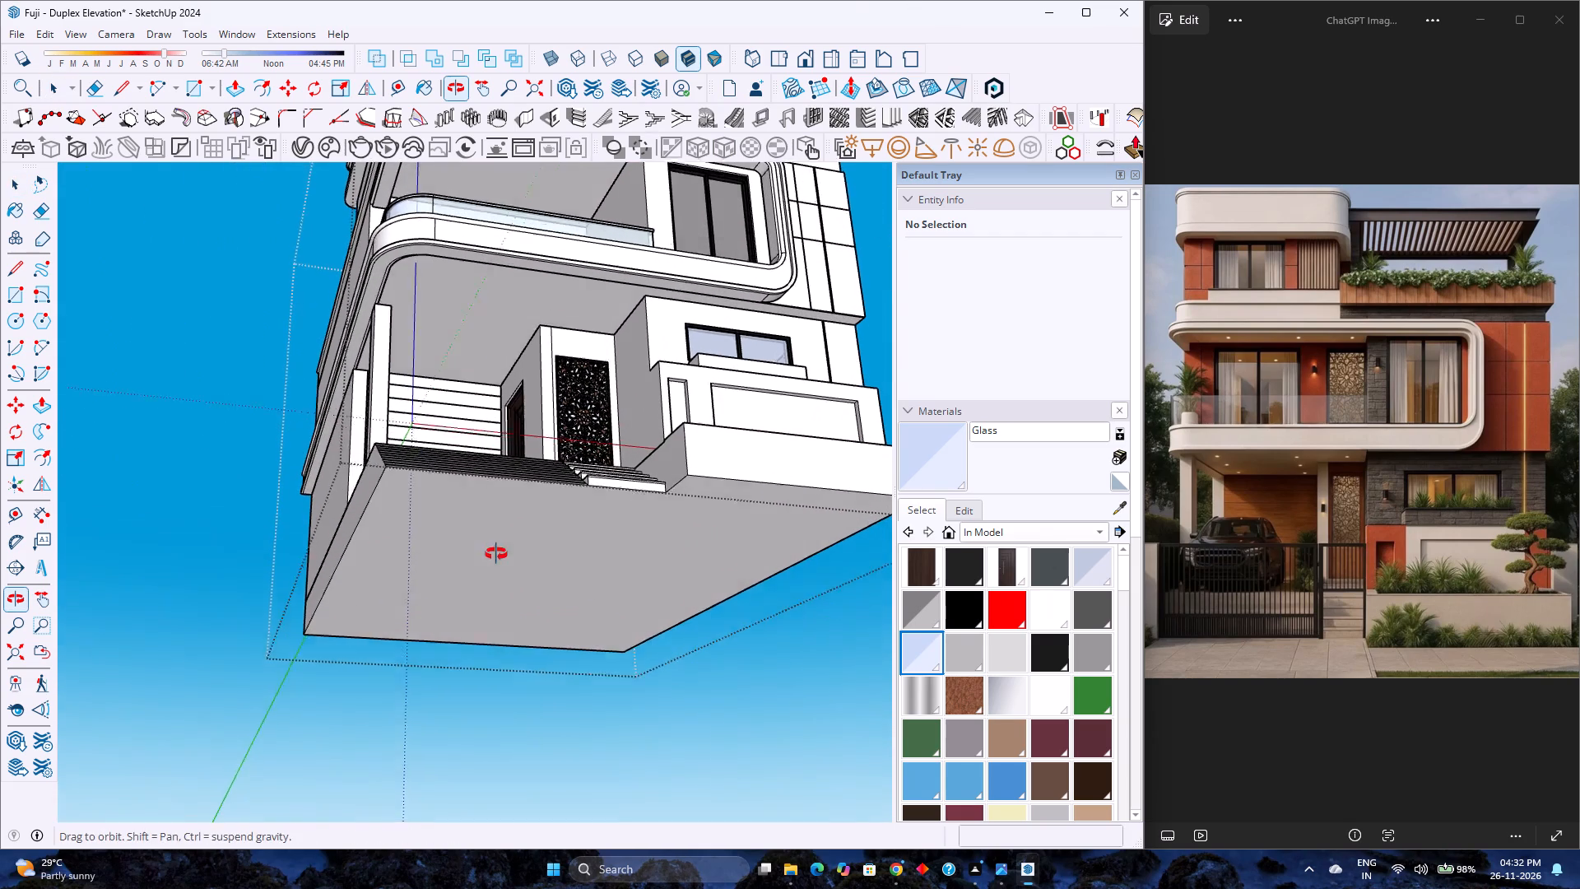
{"action": "middle_click_drag", "start_coordinate": [496, 554], "coordinate": [501, 513]}
{"action": "left_click", "coordinate": [199, 85]}
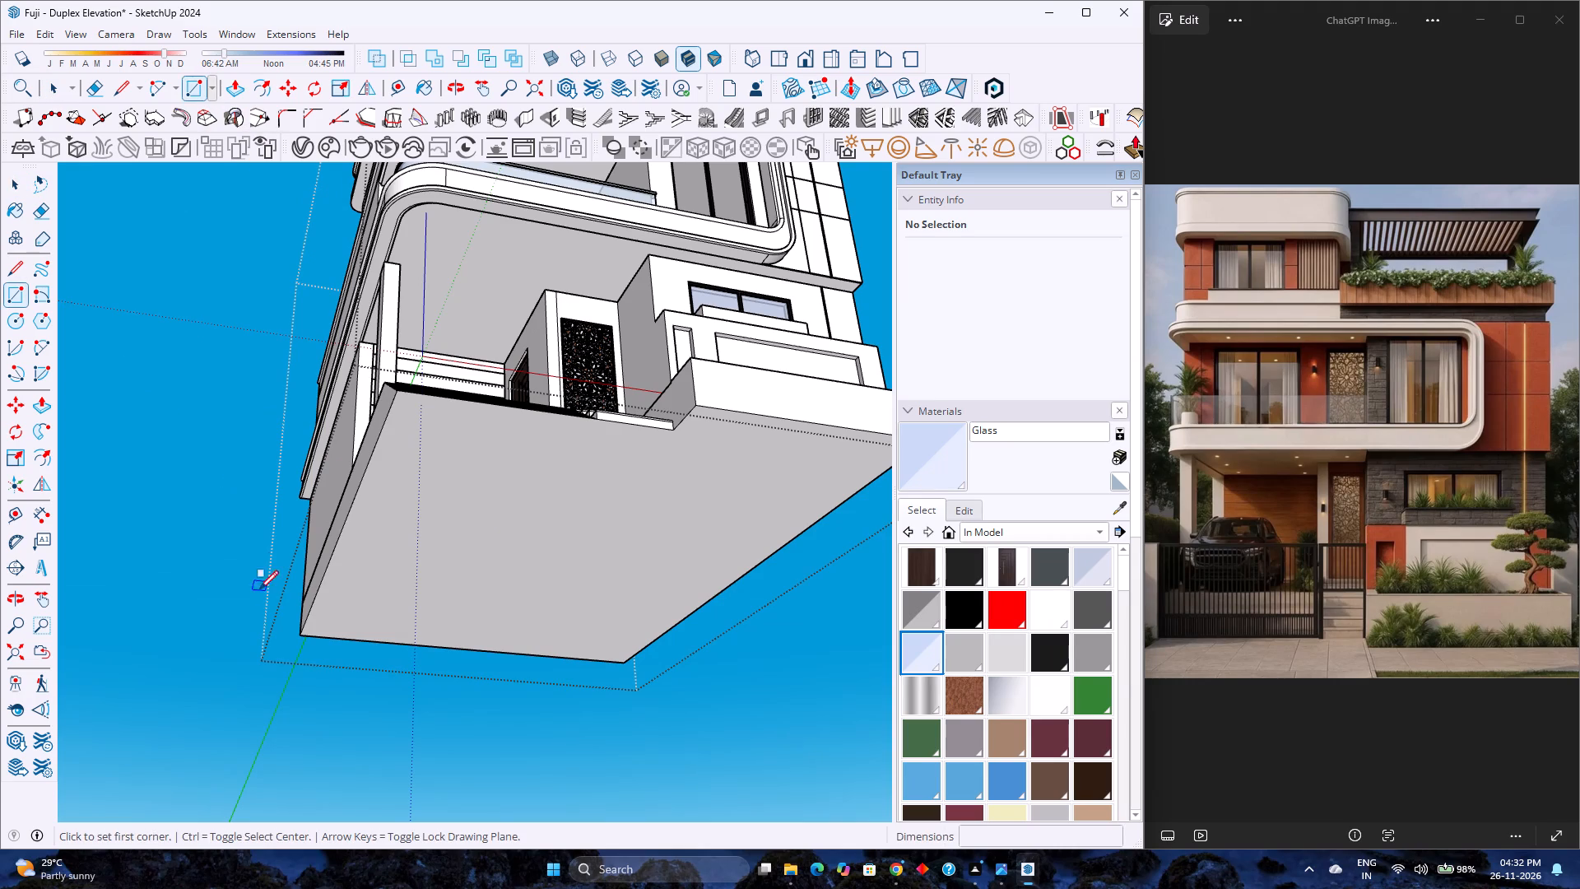
{"action": "scroll", "coordinate": [309, 635], "scroll_direction": "down", "scroll_amount": 3}
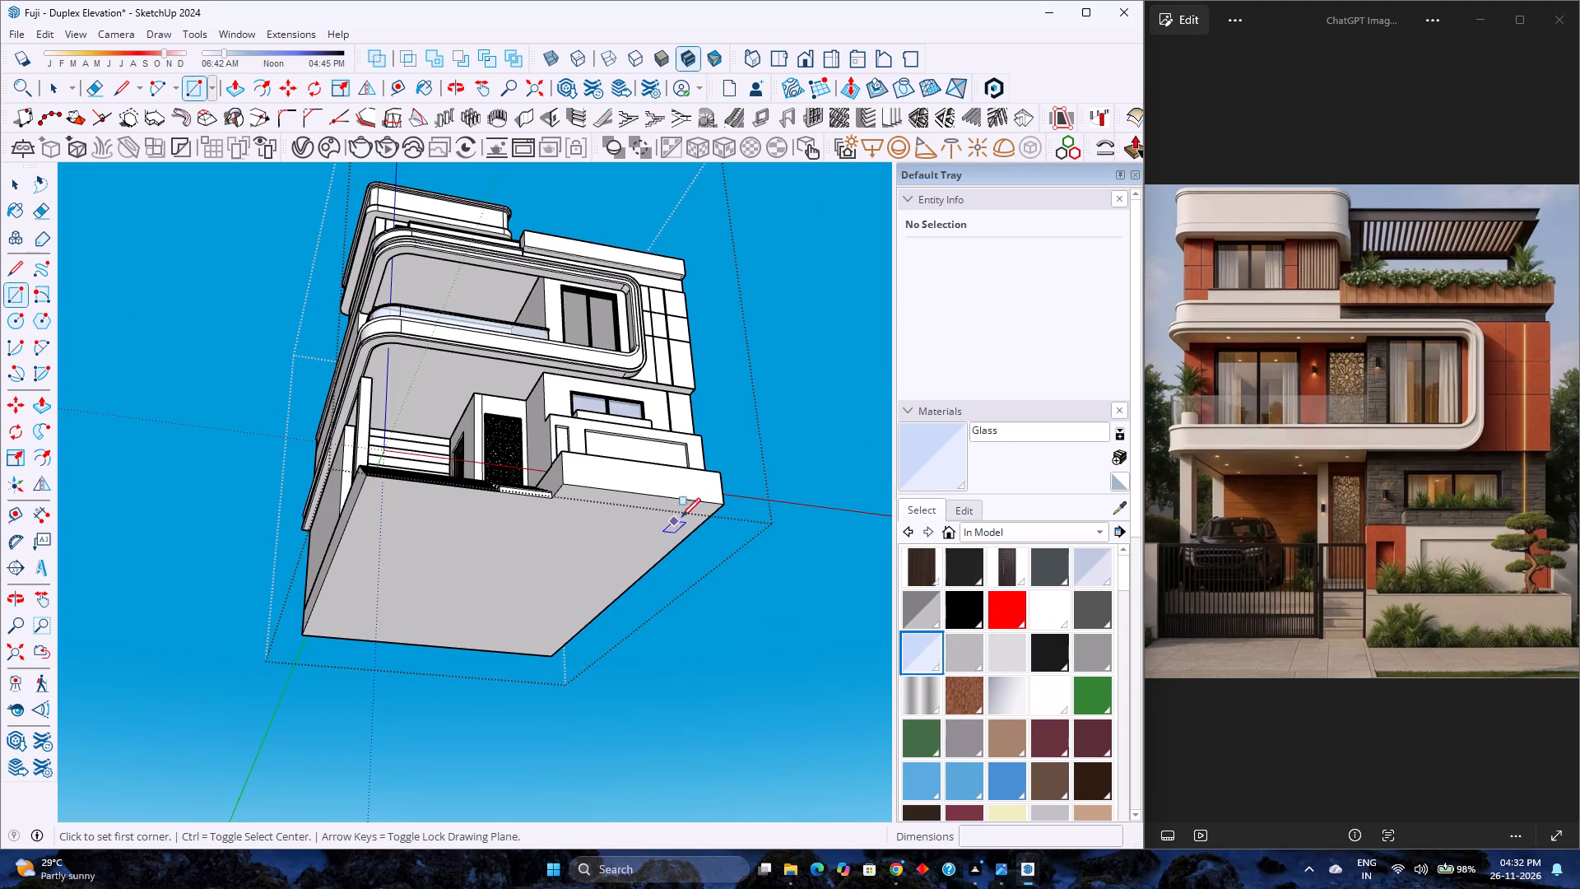
{"action": "left_click", "coordinate": [724, 504]}
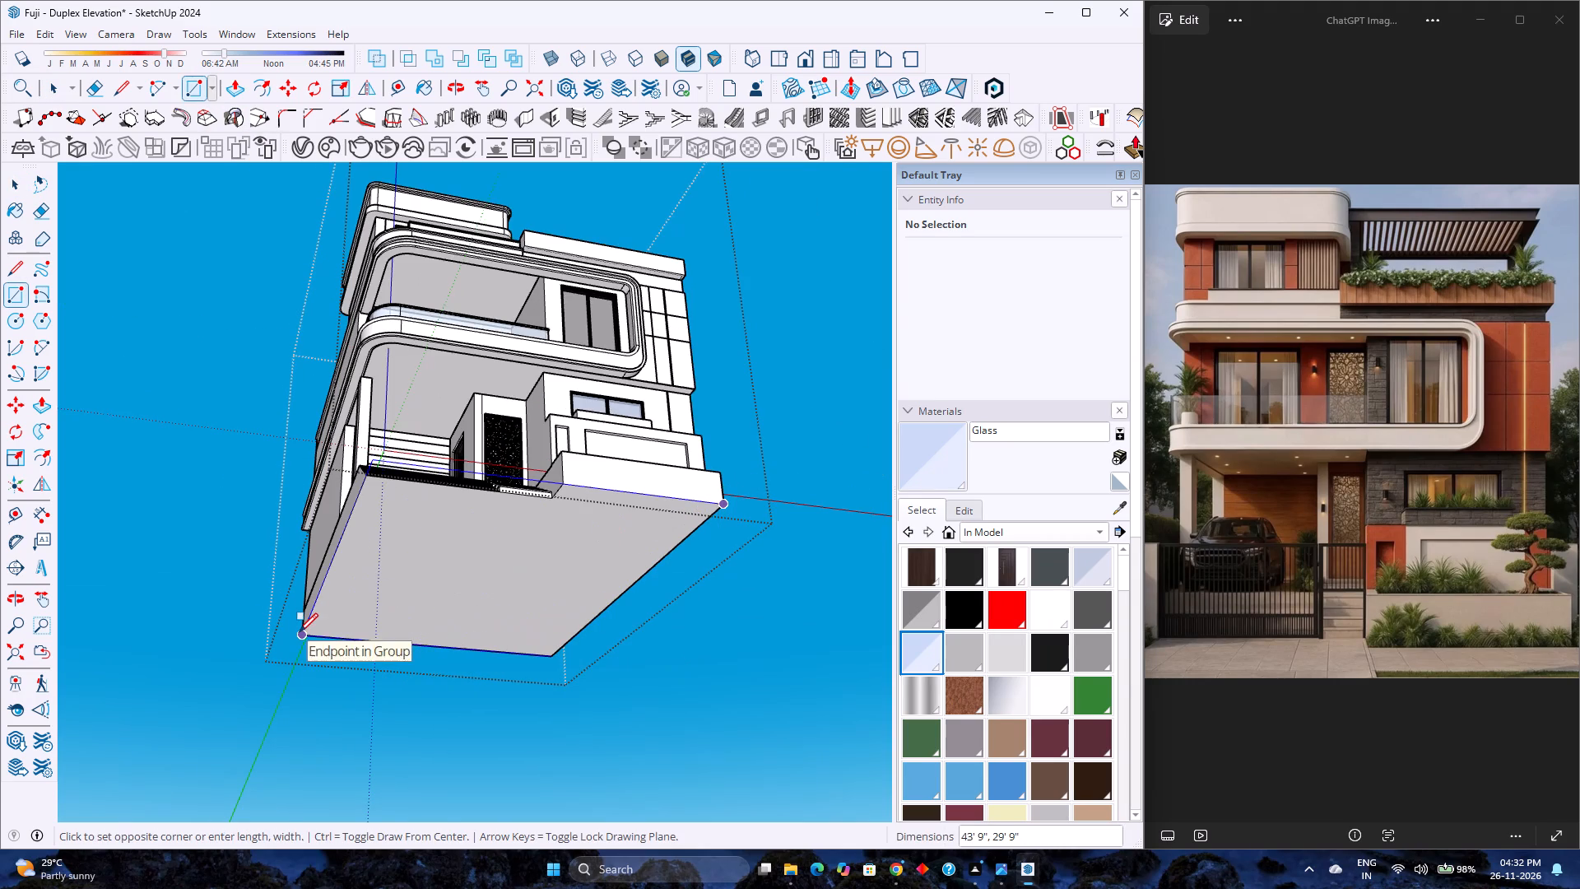
{"action": "left_click", "coordinate": [299, 632]}
{"action": "key", "text": "space"}
{"action": "double_click", "coordinate": [425, 595]}
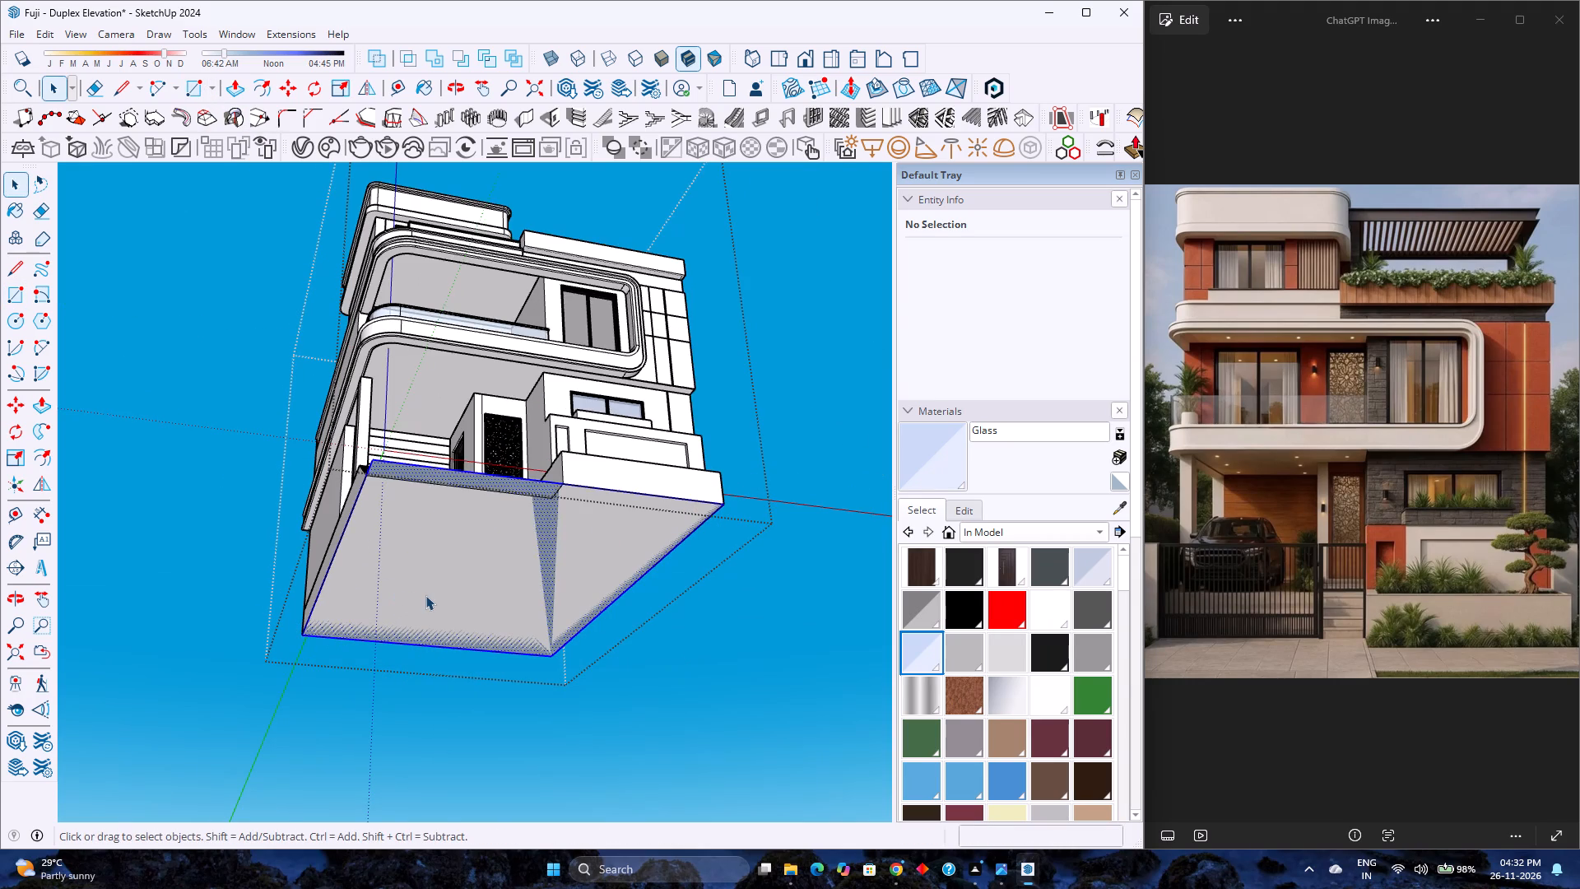
{"action": "right_click", "coordinate": [425, 595]}
{"action": "left_click", "coordinate": [501, 270]}
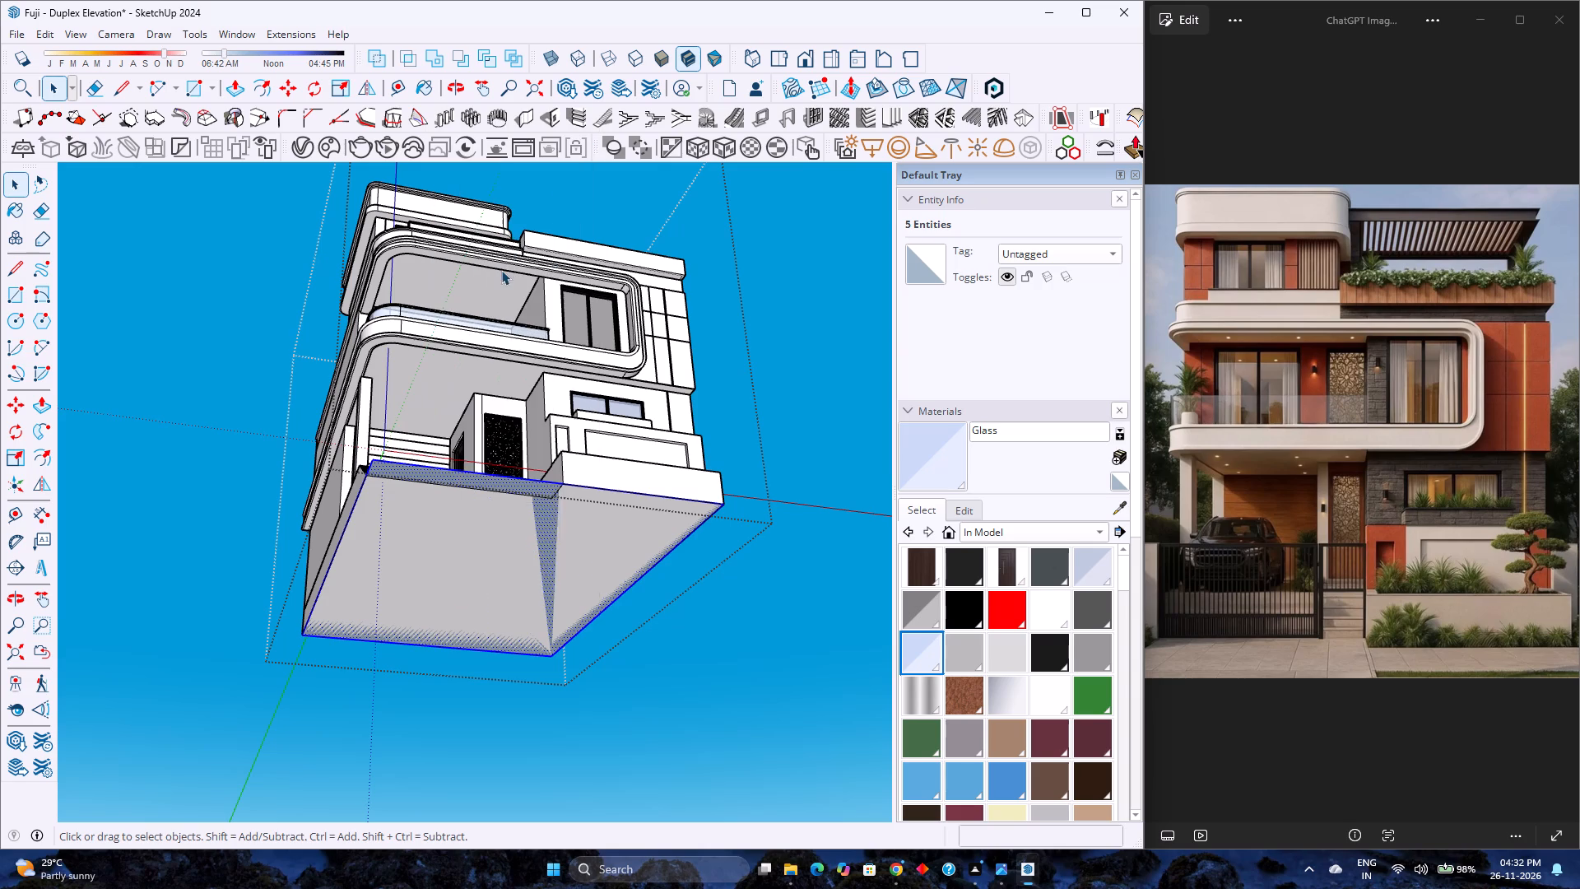
Push/pull the grouped base rectangle 6" to form a slab beneath the house.
{"action": "double_click", "coordinate": [436, 585]}
{"action": "key", "text": "p"}
{"action": "left_click", "coordinate": [447, 572]}
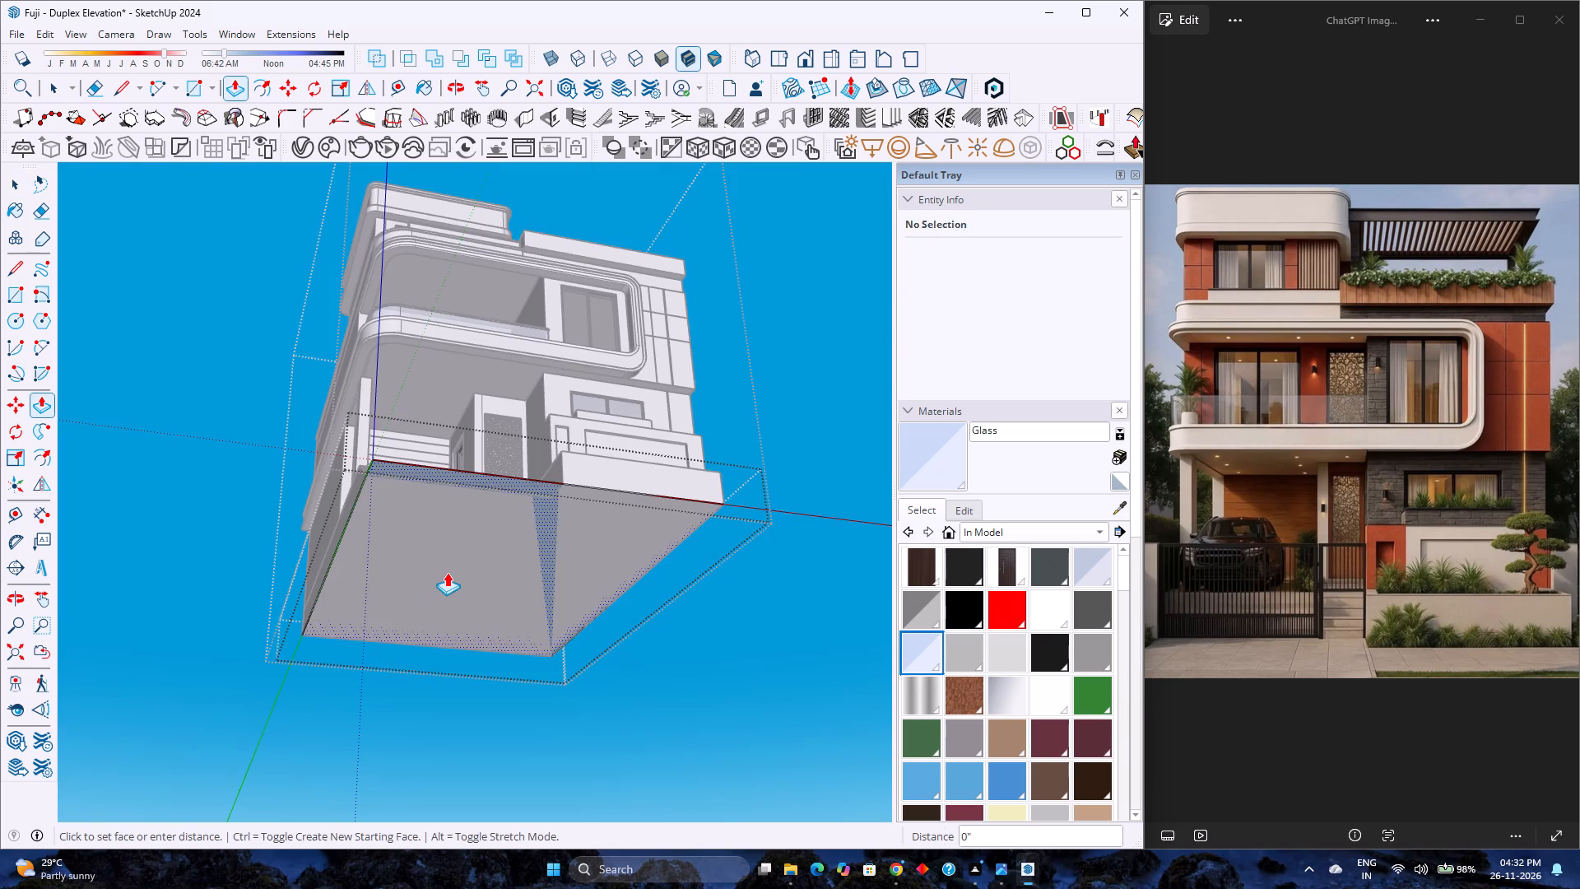
{"action": "key", "text": "6"}
{"action": "key", "text": "Return"}
Extend the base slab's front edge 10' forward beyond the entrance steps and leave the slab group.
{"action": "middle_click_drag", "start_coordinate": [488, 546], "coordinate": [432, 804]}
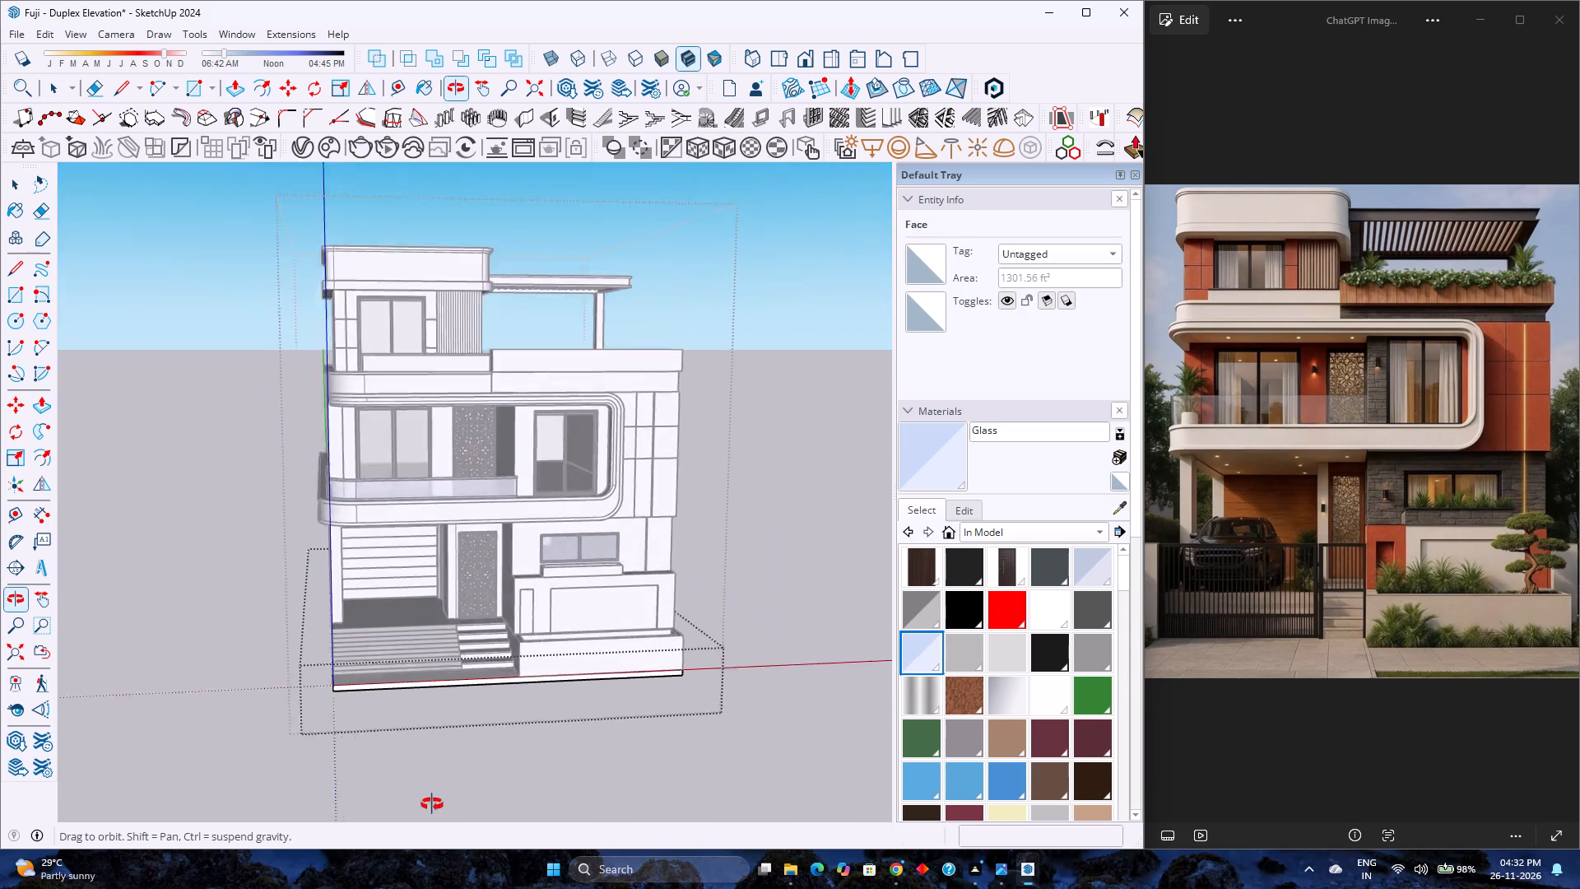
{"action": "middle_click_drag", "start_coordinate": [432, 804], "coordinate": [415, 826]}
{"action": "scroll", "coordinate": [438, 737], "scroll_direction": "up", "scroll_amount": 3}
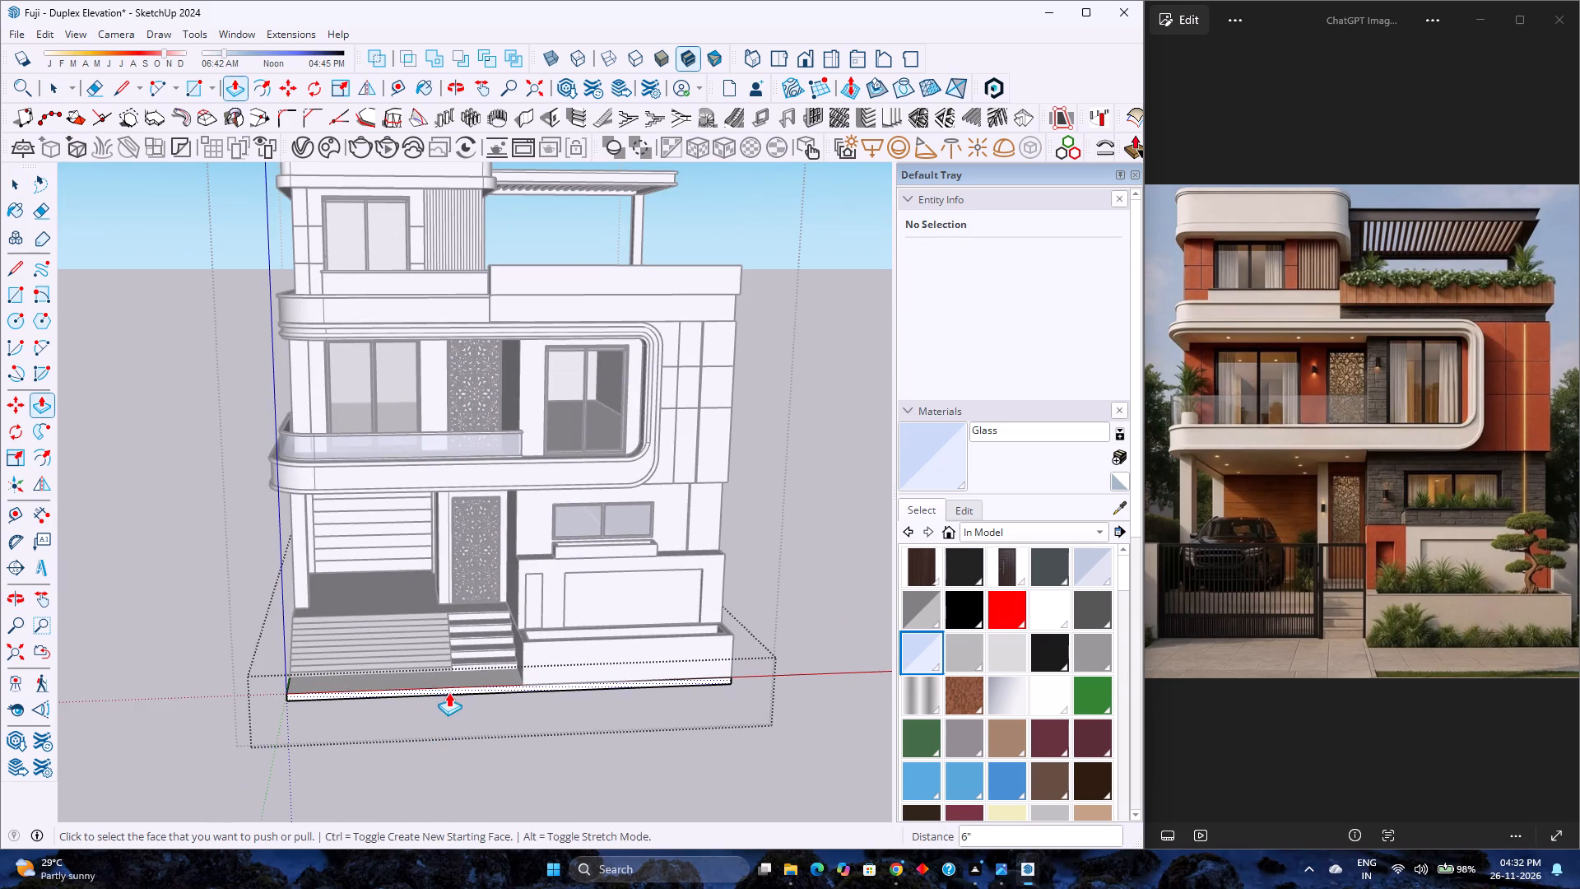
{"action": "left_click", "coordinate": [448, 692]}
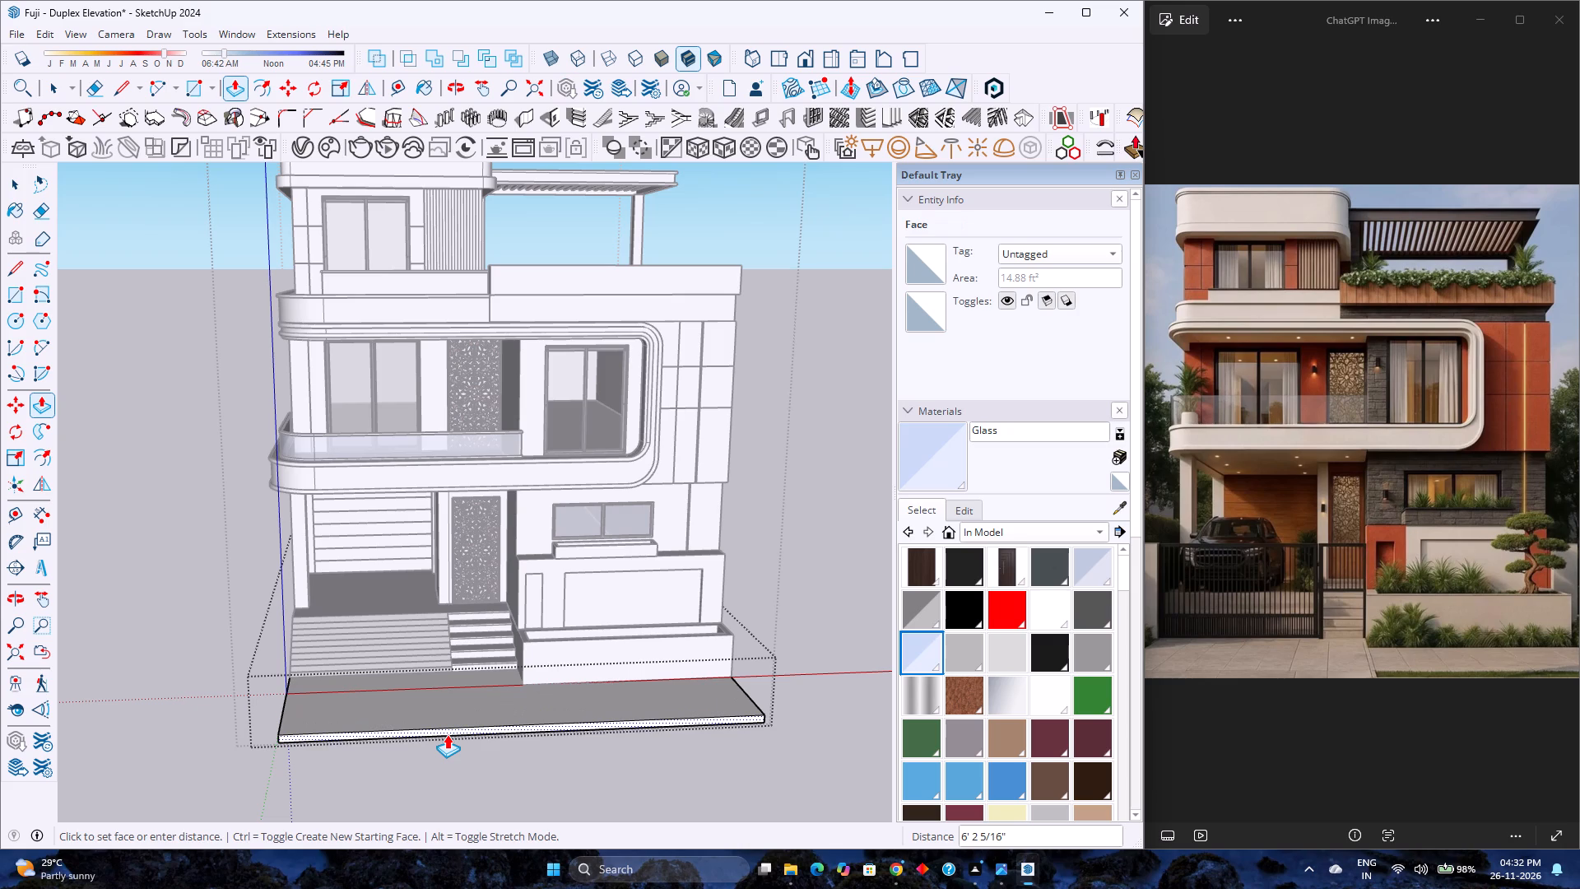
{"action": "type", "text": "10'"}
{"action": "key", "text": "Return"}
{"action": "key", "text": "space"}
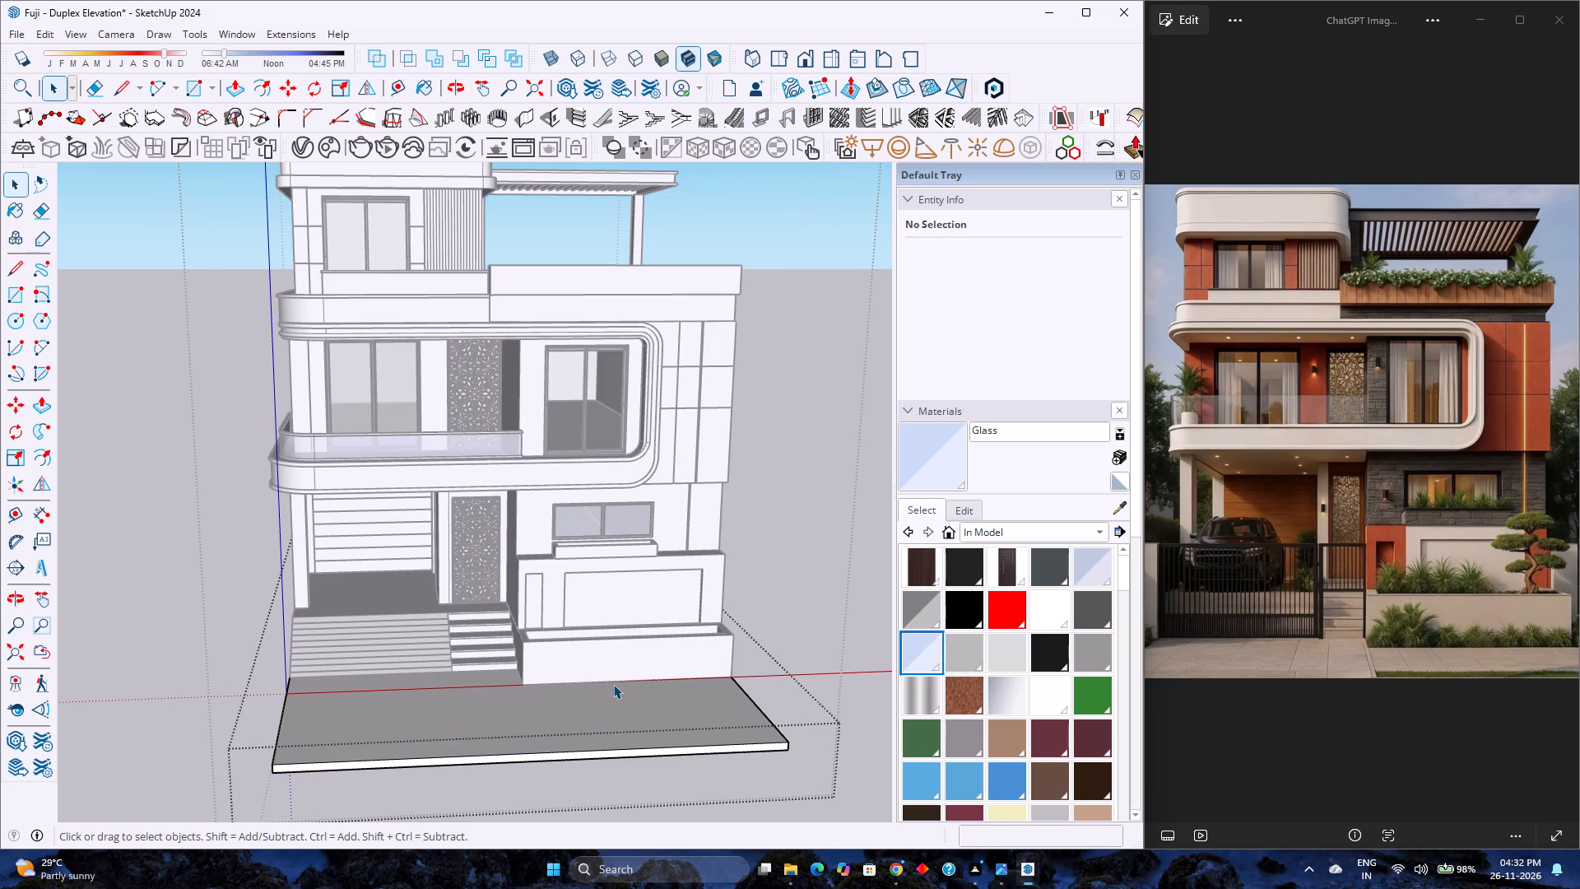
{"action": "left_click", "coordinate": [801, 480]}
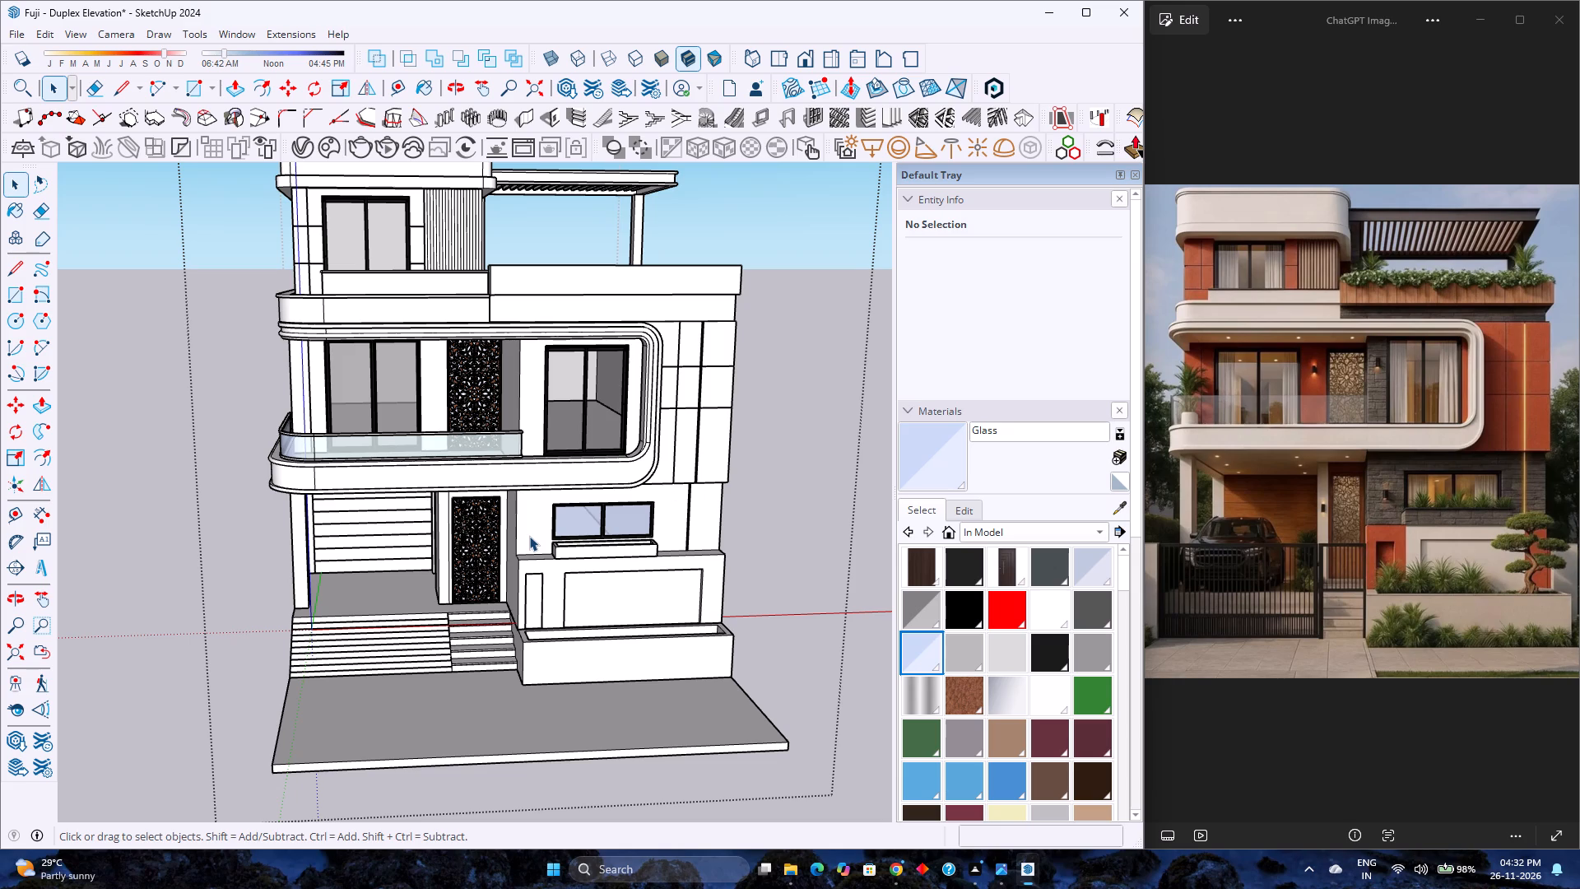
Examine the house and its base slab from the entrance side and the front.
{"action": "scroll", "coordinate": [383, 808], "scroll_direction": "down", "scroll_amount": 2}
{"action": "middle_click_drag", "start_coordinate": [381, 808], "coordinate": [406, 769]}
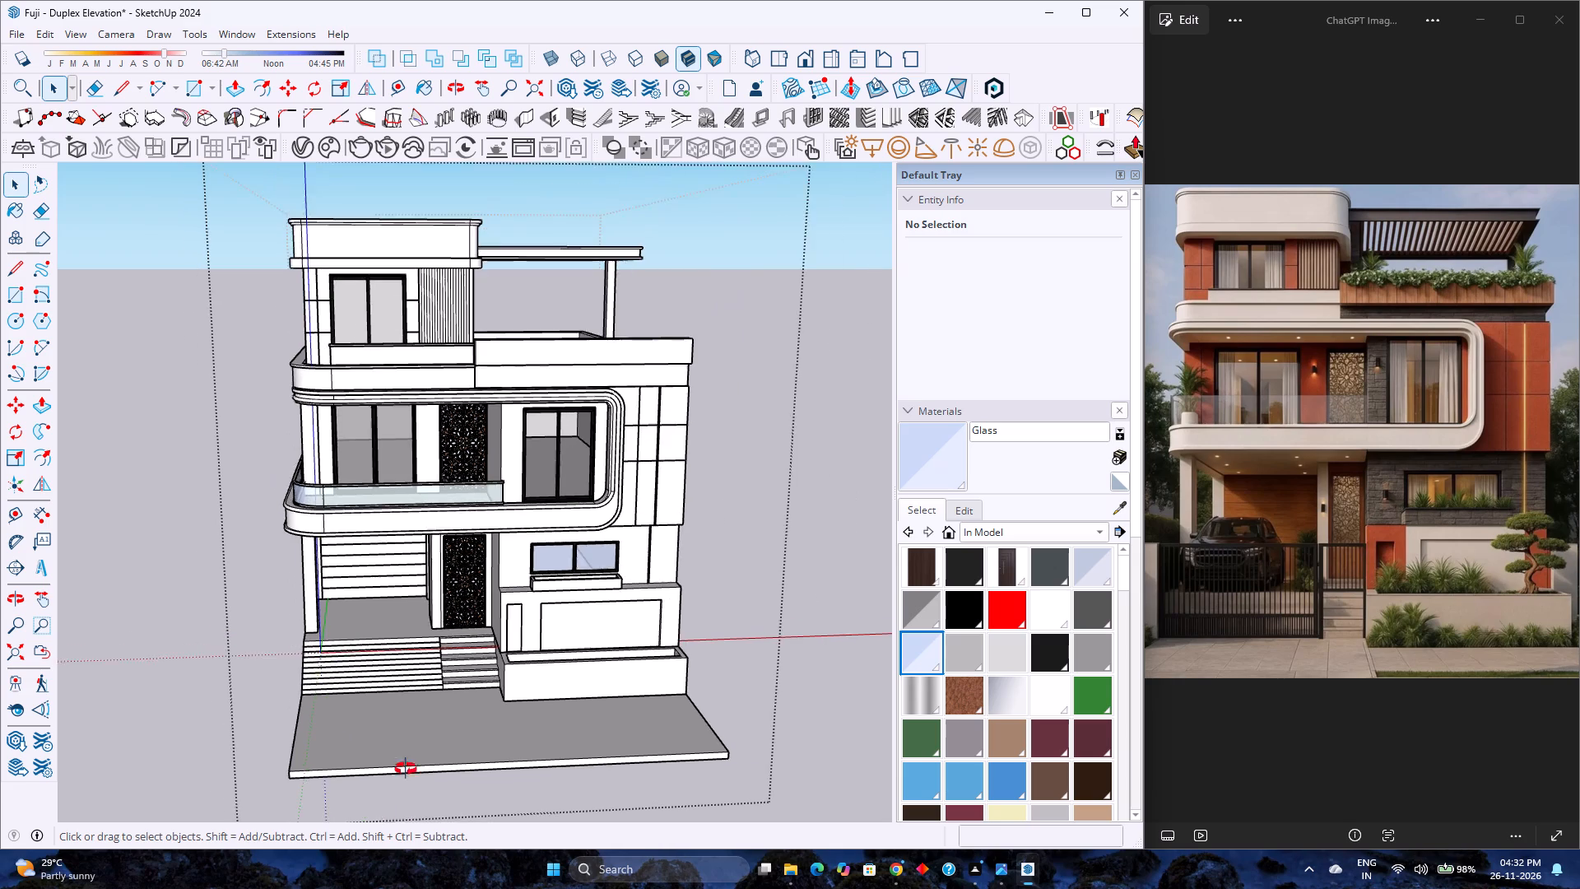
{"action": "middle_click_drag", "start_coordinate": [406, 769], "coordinate": [741, 659]}
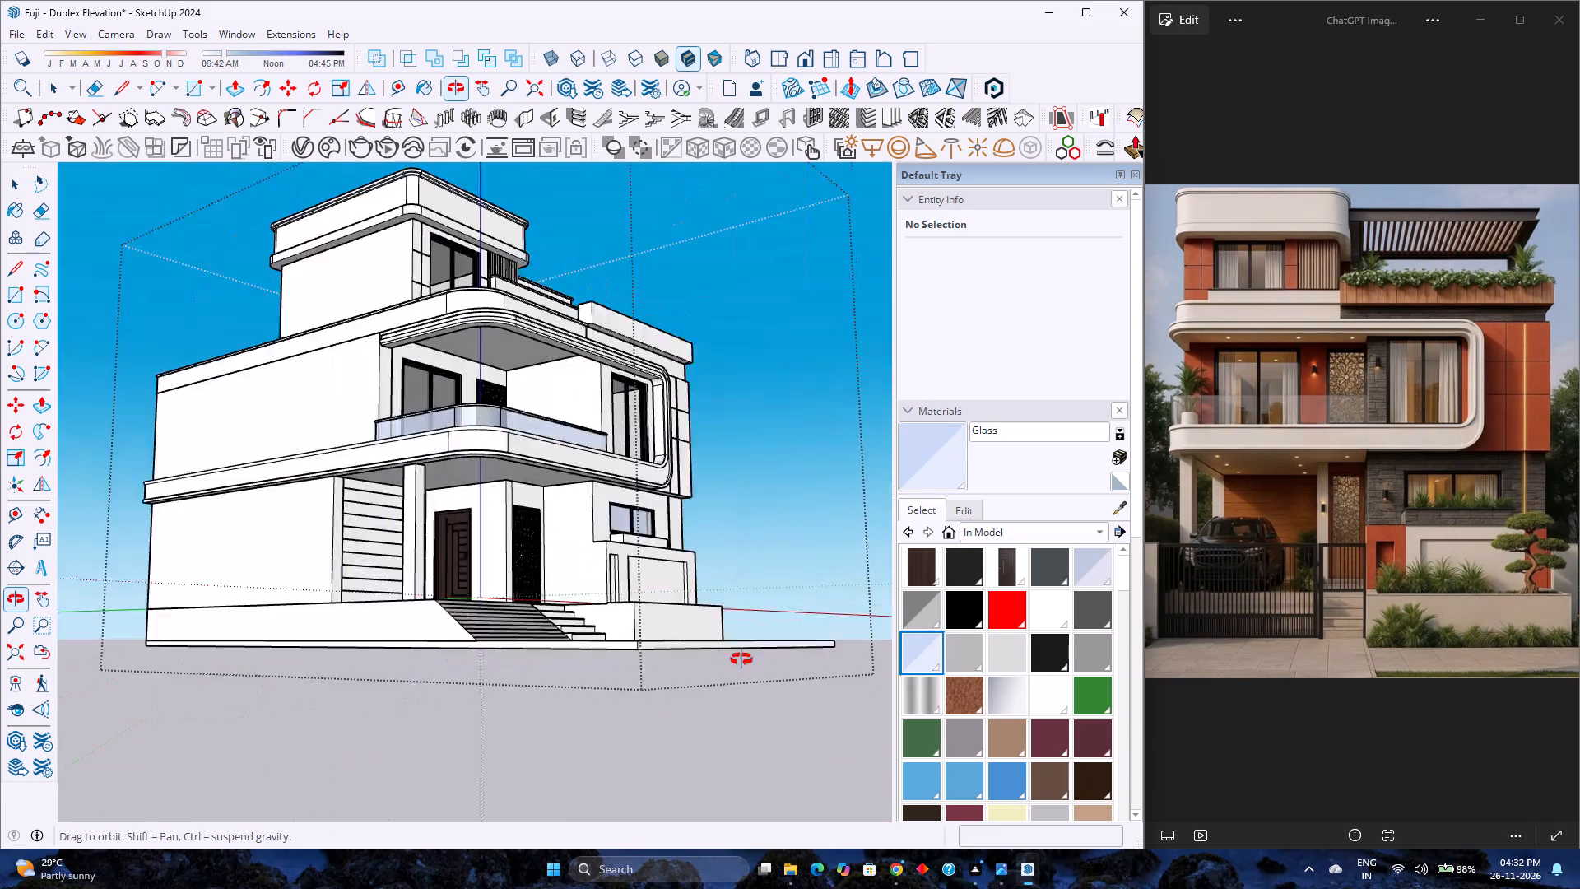
{"action": "middle_click_drag", "start_coordinate": [741, 659], "coordinate": [742, 659]}
{"action": "middle_click_drag", "start_coordinate": [742, 659], "coordinate": [673, 691]}
{"action": "scroll", "coordinate": [639, 682], "scroll_direction": "down", "scroll_amount": 3}
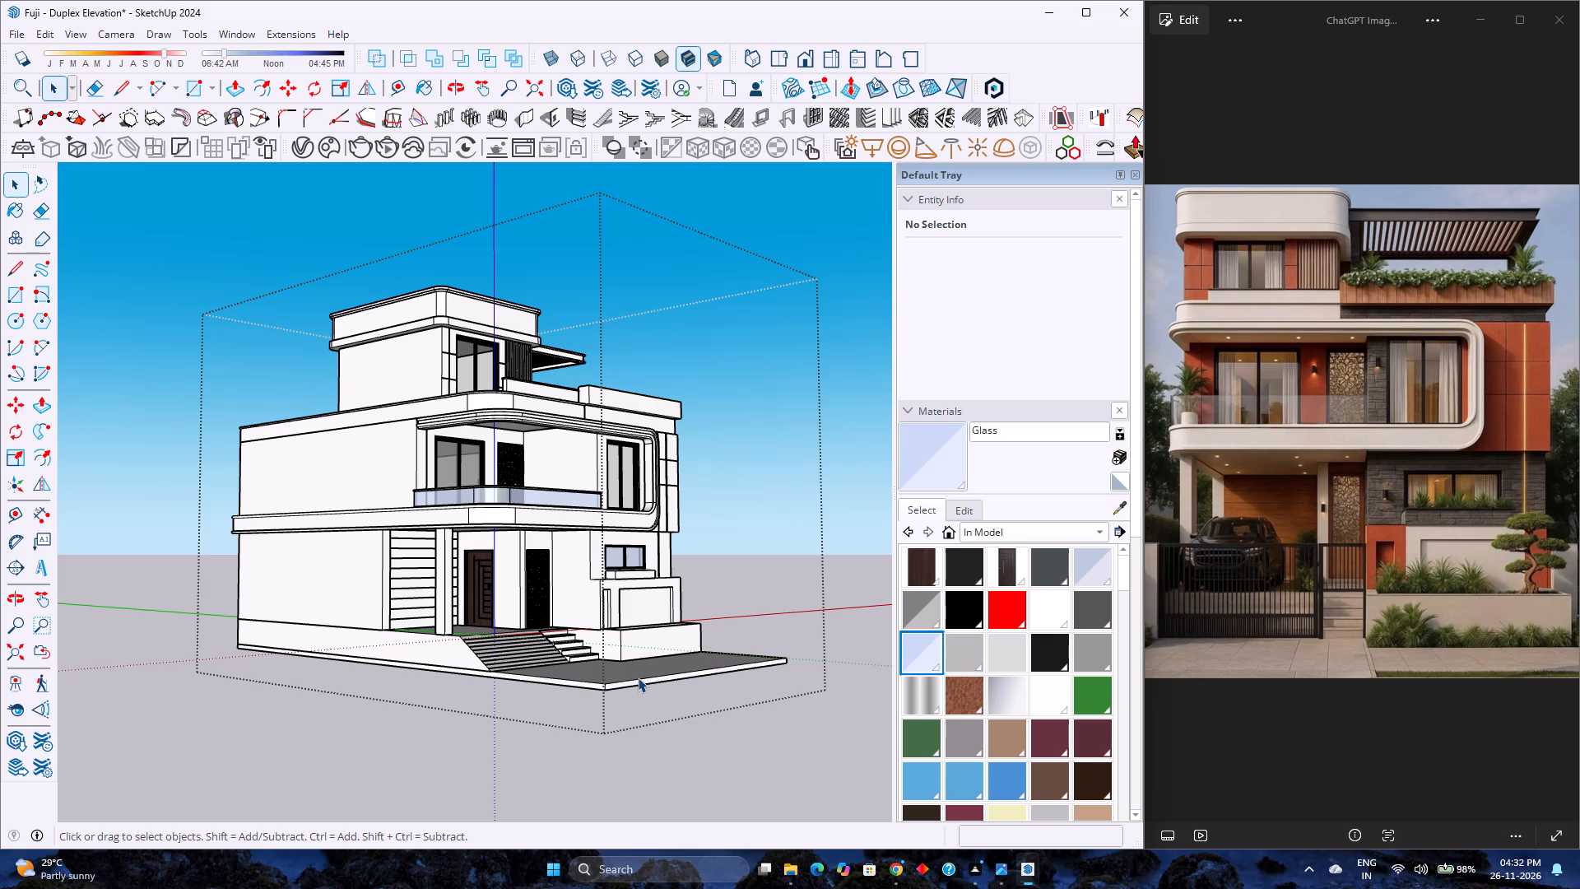
{"action": "scroll", "coordinate": [625, 672], "scroll_direction": "down", "scroll_amount": 4}
{"action": "scroll", "coordinate": [625, 672], "scroll_direction": "up", "scroll_amount": 5}
{"action": "scroll", "coordinate": [625, 672], "scroll_direction": "down", "scroll_amount": 1}
{"action": "middle_click_drag", "start_coordinate": [628, 672], "coordinate": [384, 693]}
{"action": "middle_click", "coordinate": [384, 693]}
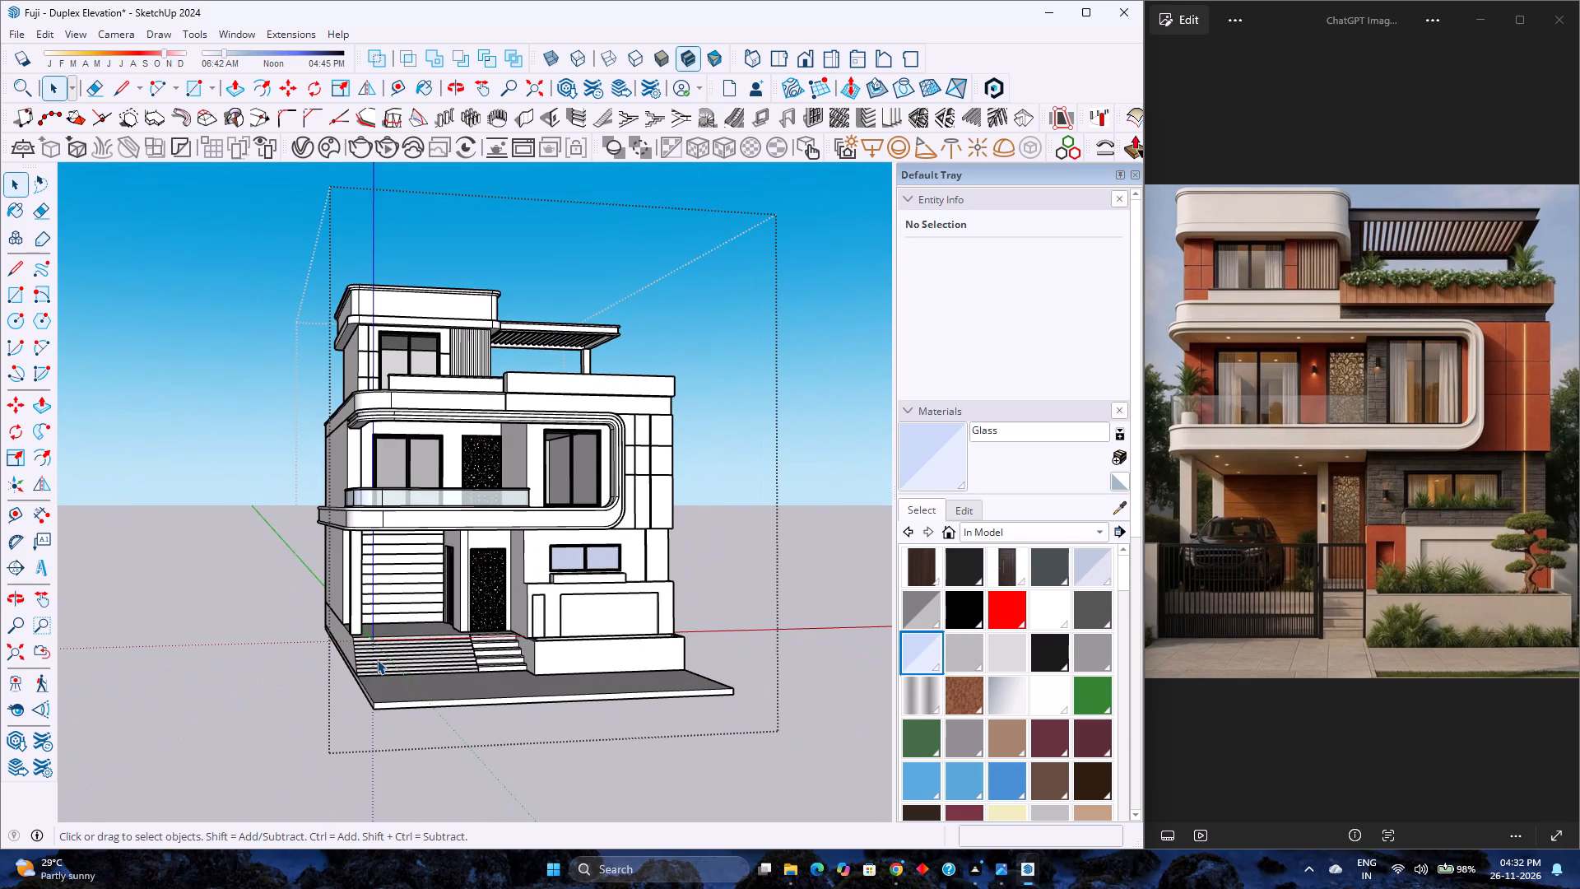
Open the base slab group and extend its side face next to the wide entrance steps outward by 9".
{"action": "scroll", "coordinate": [377, 659], "scroll_direction": "up", "scroll_amount": 1}
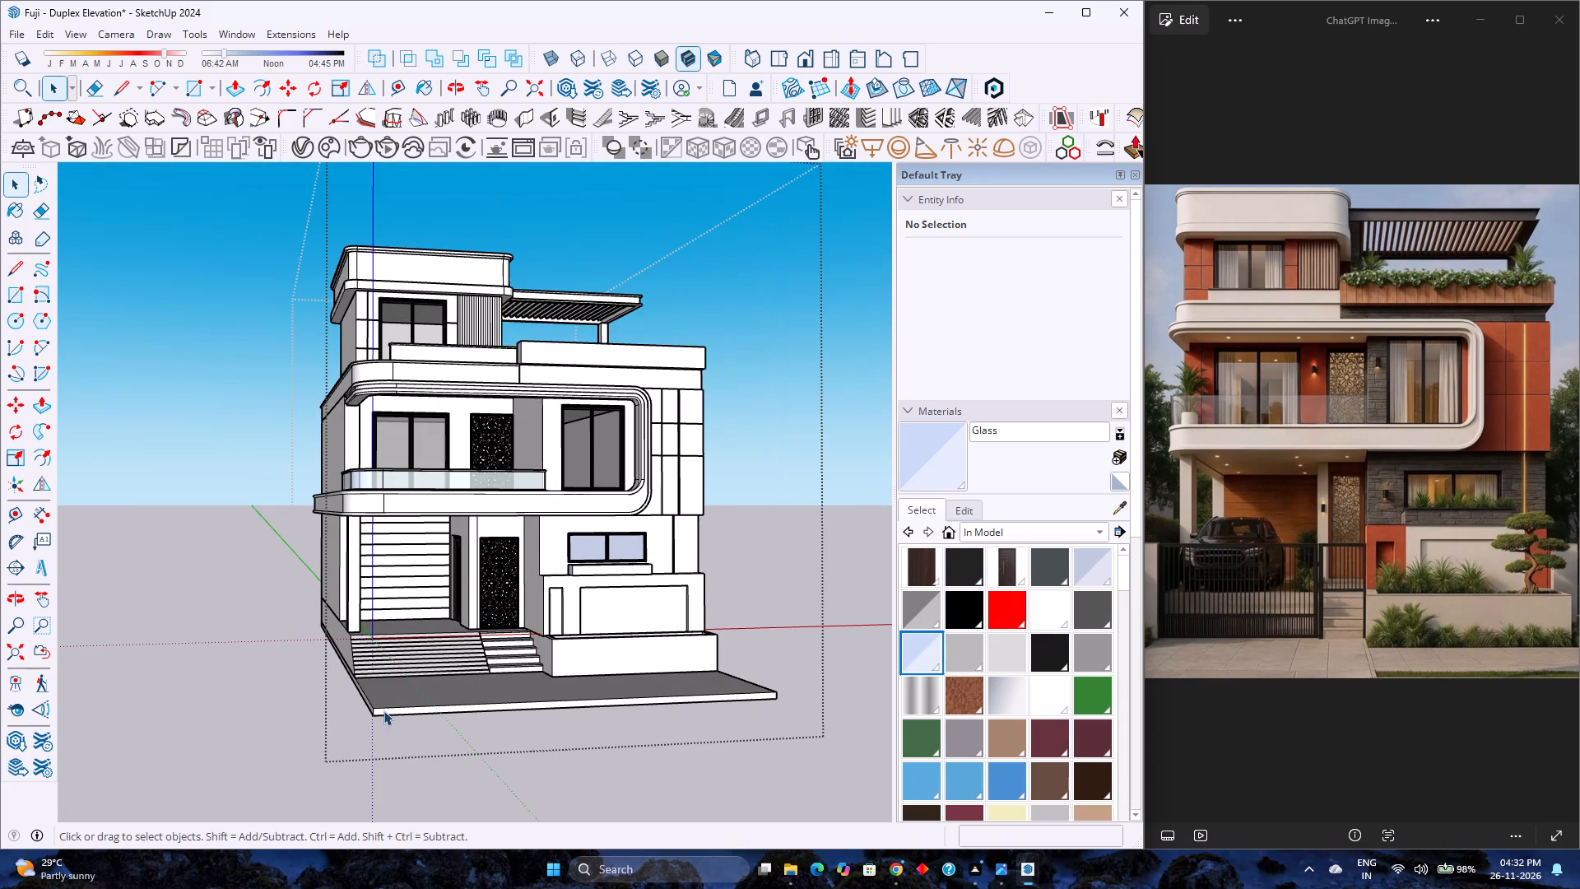
{"action": "double_click", "coordinate": [383, 710]}
{"action": "scroll", "coordinate": [383, 710], "scroll_direction": "up", "scroll_amount": 5}
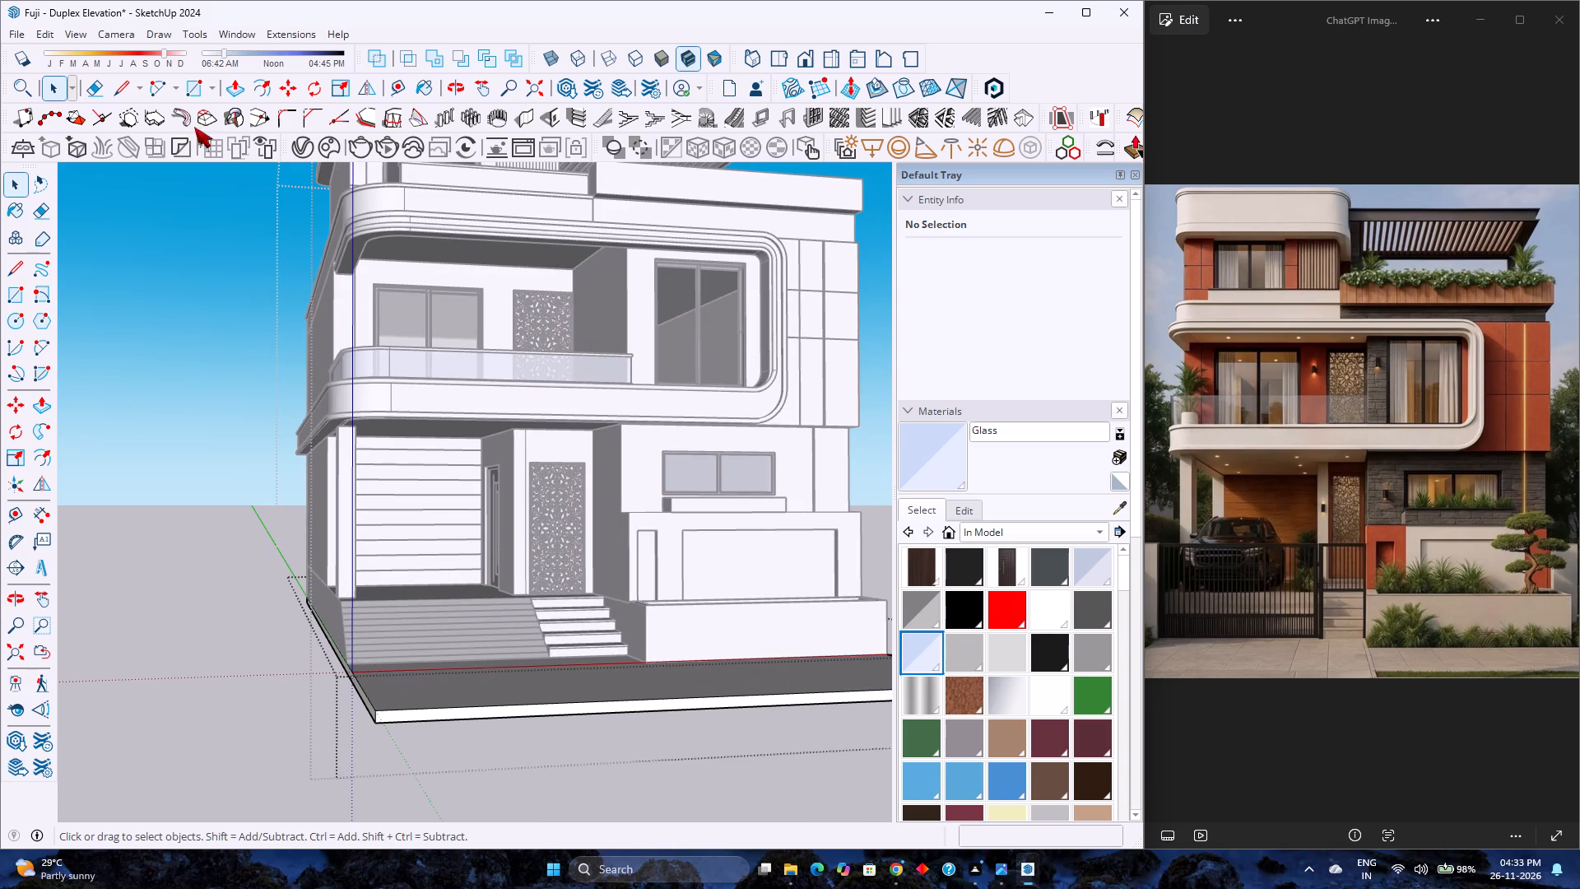
{"action": "left_click", "coordinate": [235, 89]}
{"action": "scroll", "coordinate": [300, 703], "scroll_direction": "up", "scroll_amount": 6}
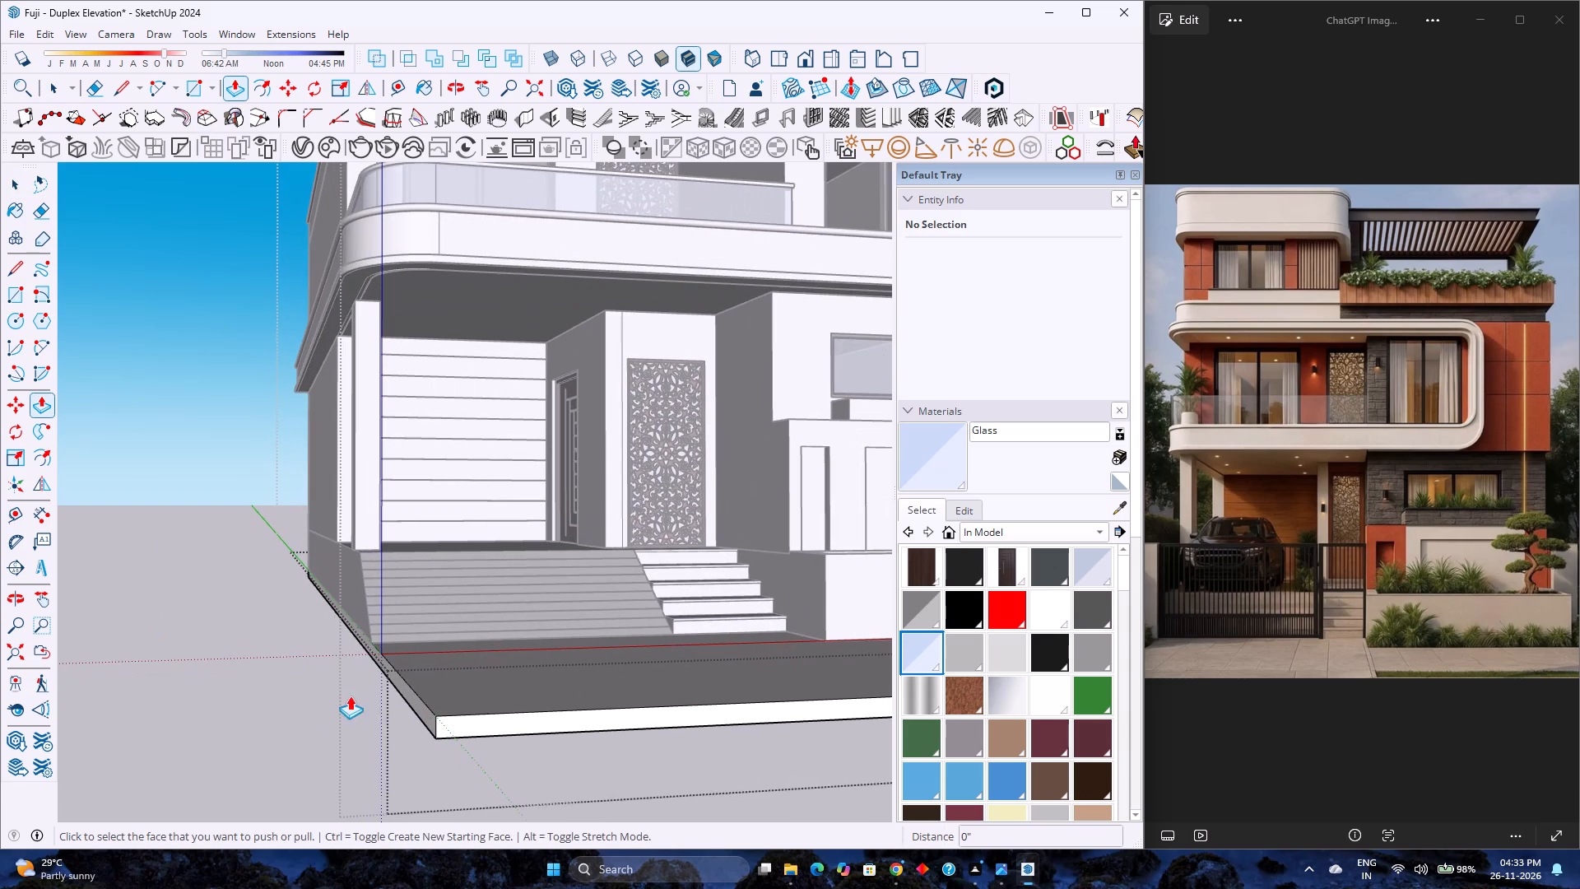
{"action": "left_click", "coordinate": [399, 687]}
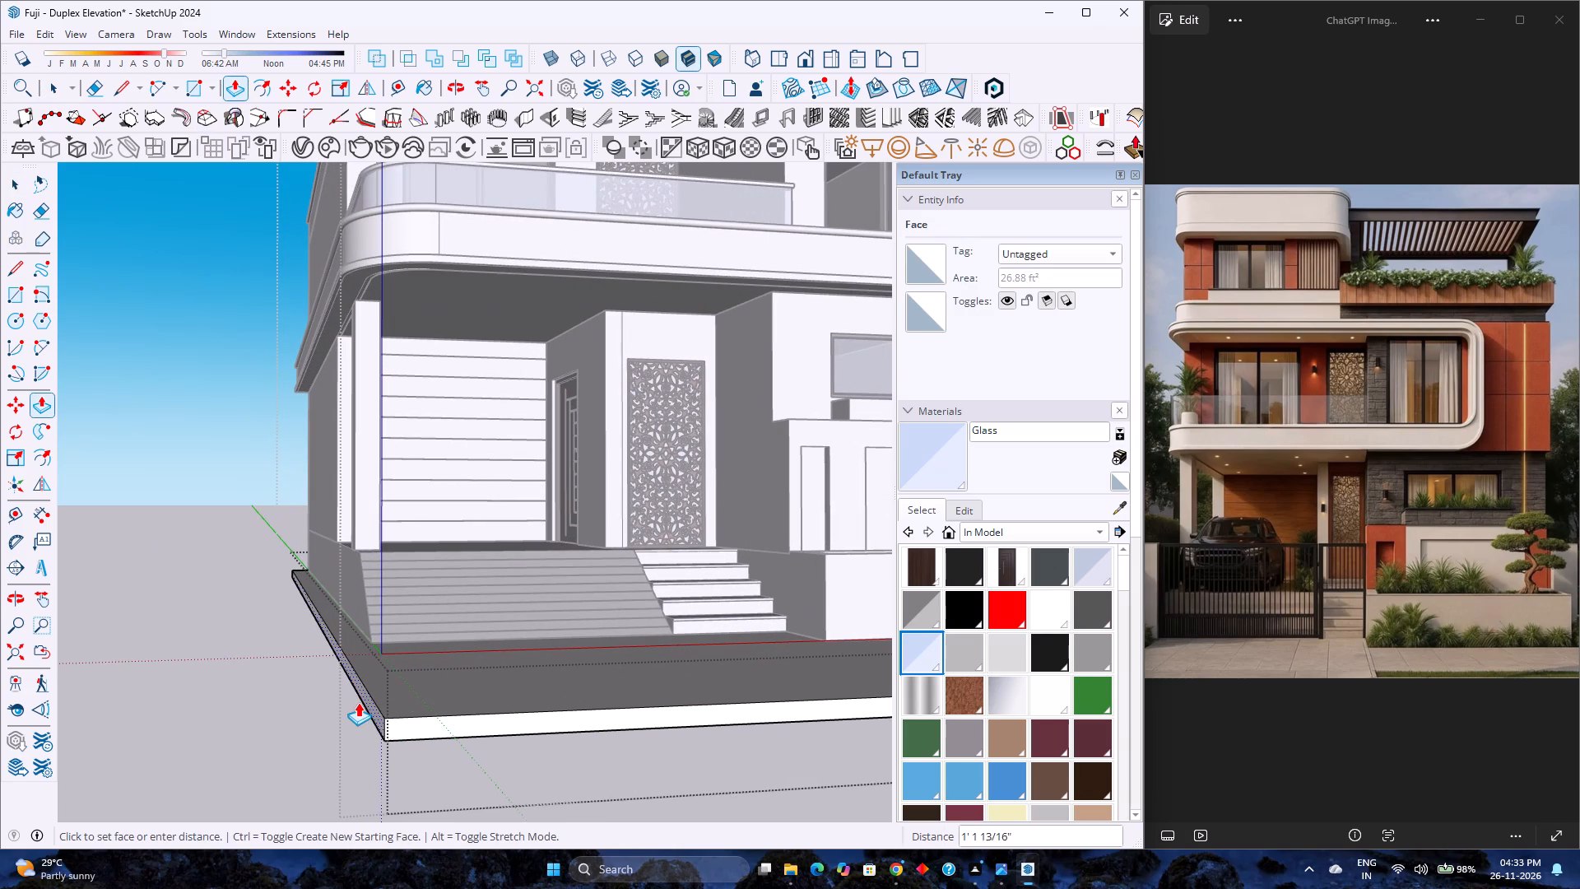
{"action": "key", "text": "9"}
{"action": "key", "text": "Return"}
{"action": "scroll", "coordinate": [361, 704], "scroll_direction": "down", "scroll_amount": 2}
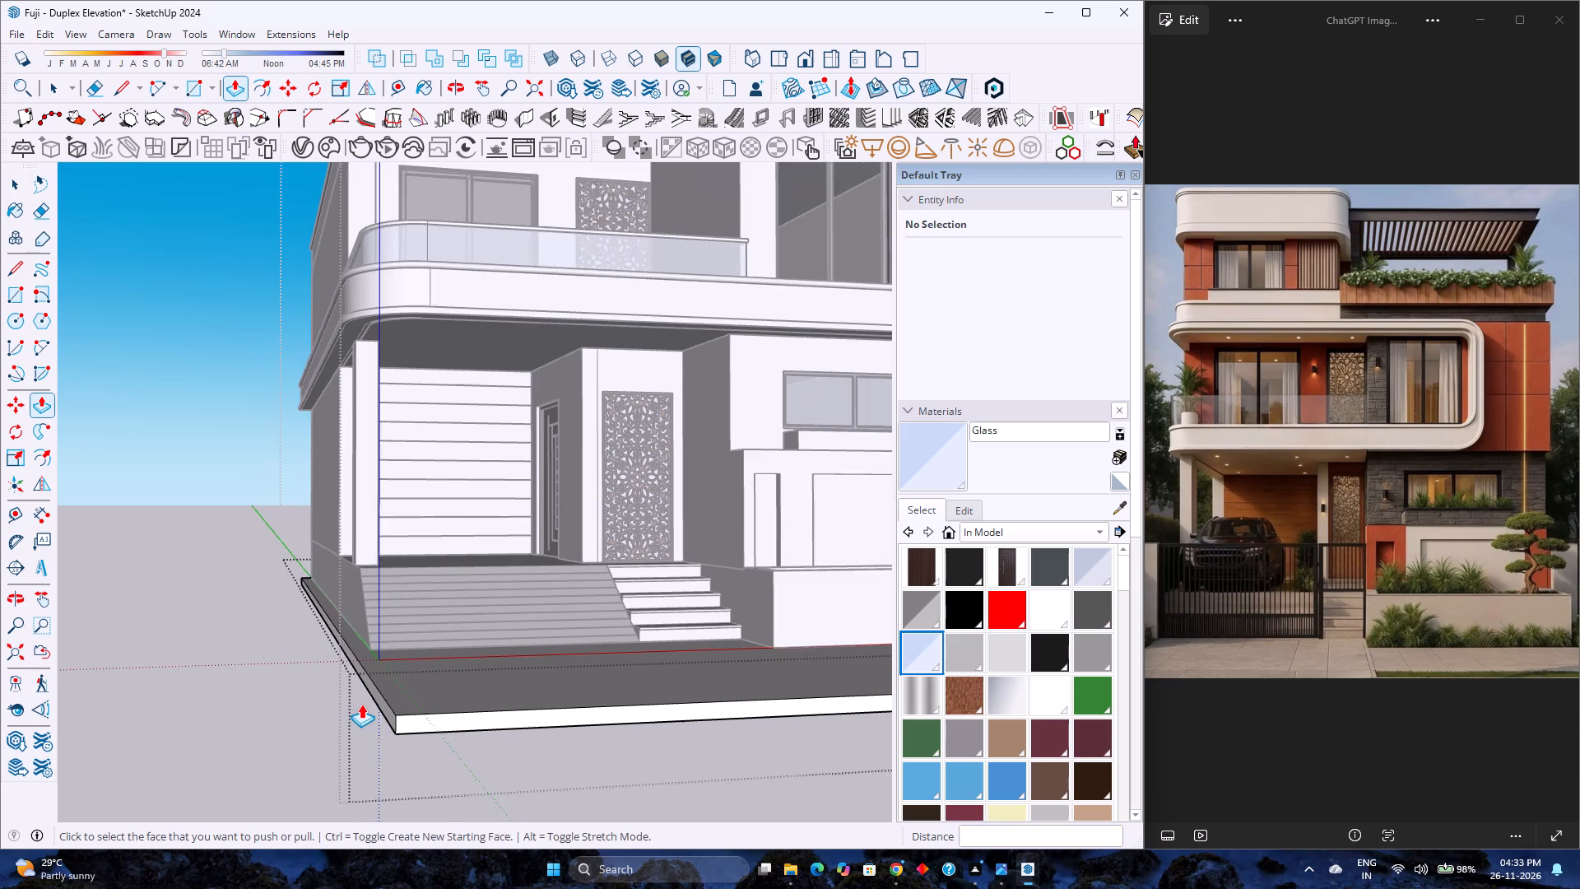
{"action": "scroll", "coordinate": [361, 704], "scroll_direction": "down", "scroll_amount": 5}
{"action": "middle_click_drag", "start_coordinate": [537, 699], "coordinate": [327, 720]}
{"action": "scroll", "coordinate": [327, 720], "scroll_direction": "down", "scroll_amount": 3}
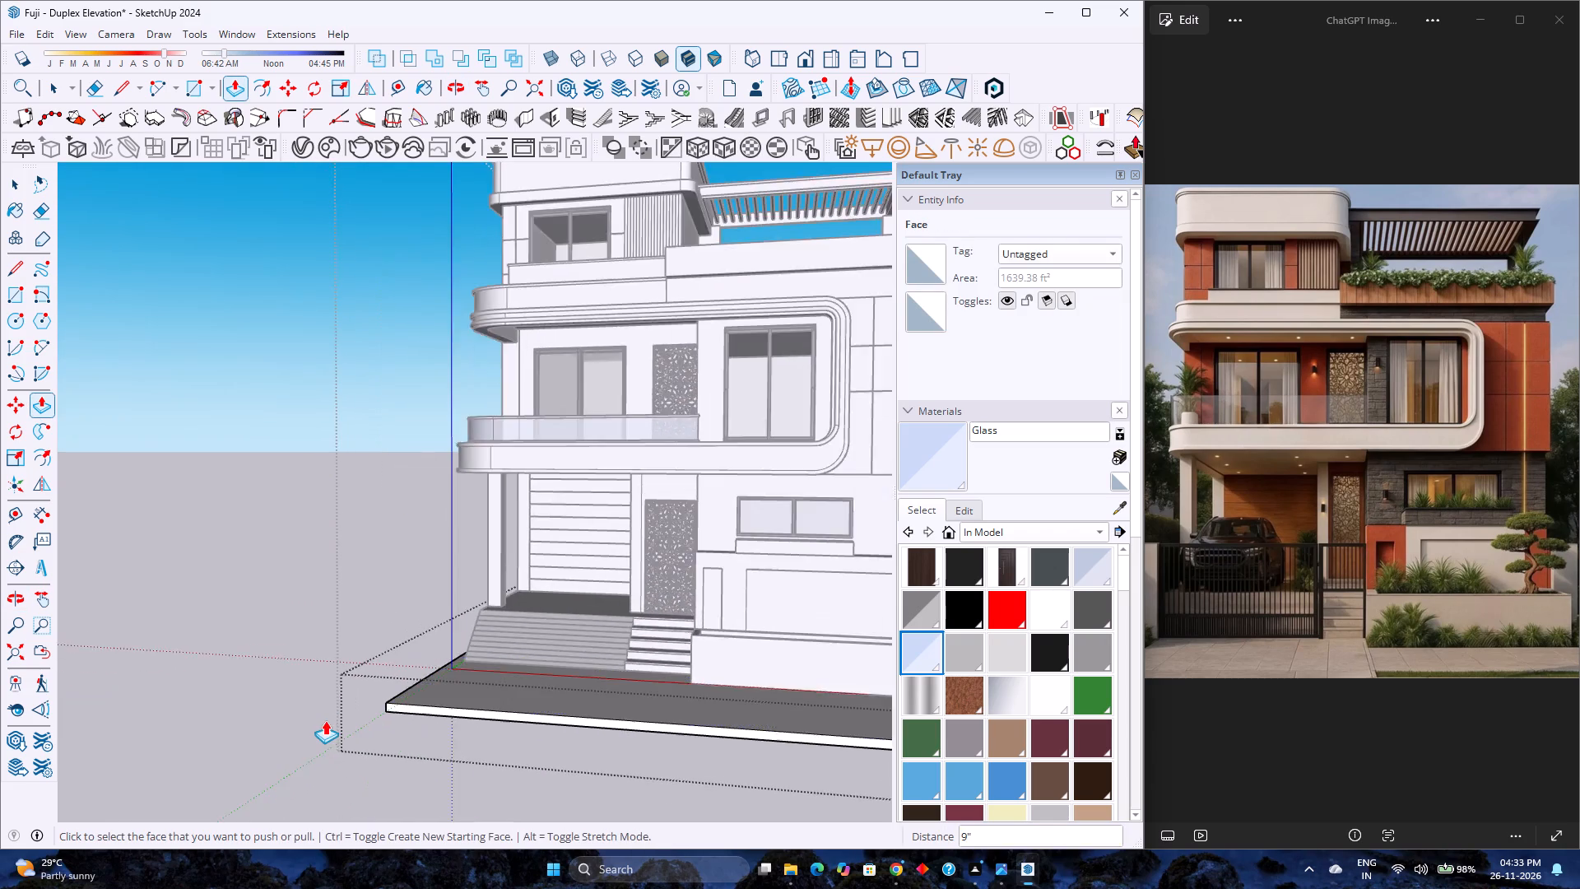
Extend the base slab's side face next to the planter wall outward by 9".
{"action": "scroll", "coordinate": [325, 719], "scroll_direction": "down", "scroll_amount": 7}
{"action": "scroll", "coordinate": [672, 703], "scroll_direction": "up", "scroll_amount": 3}
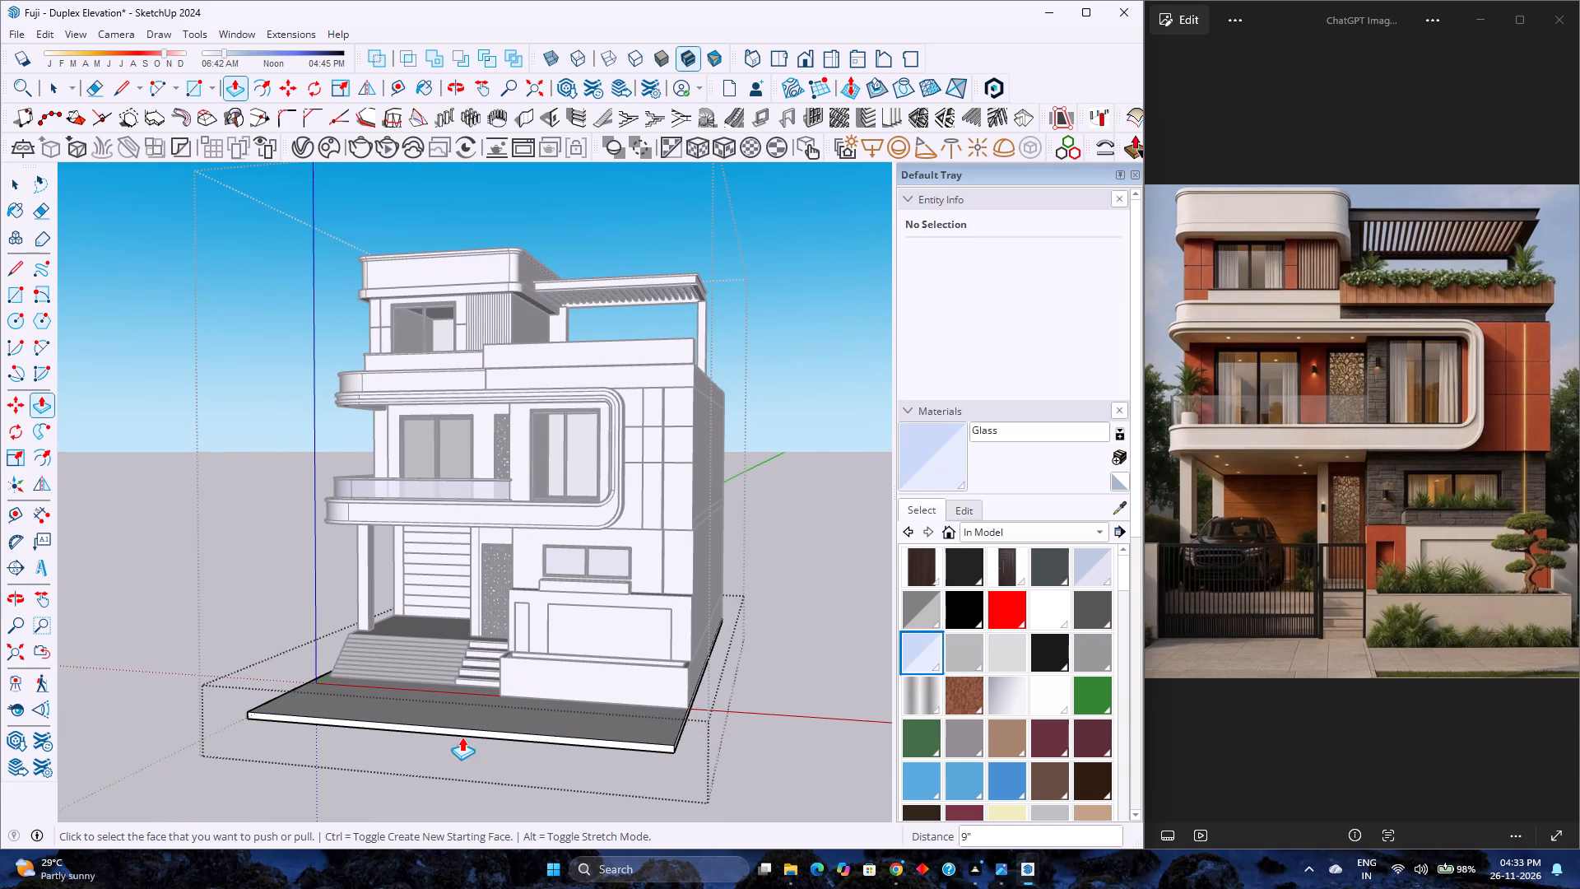
{"action": "scroll", "coordinate": [462, 737], "scroll_direction": "down", "scroll_amount": 3}
{"action": "scroll", "coordinate": [611, 734], "scroll_direction": "up", "scroll_amount": 3}
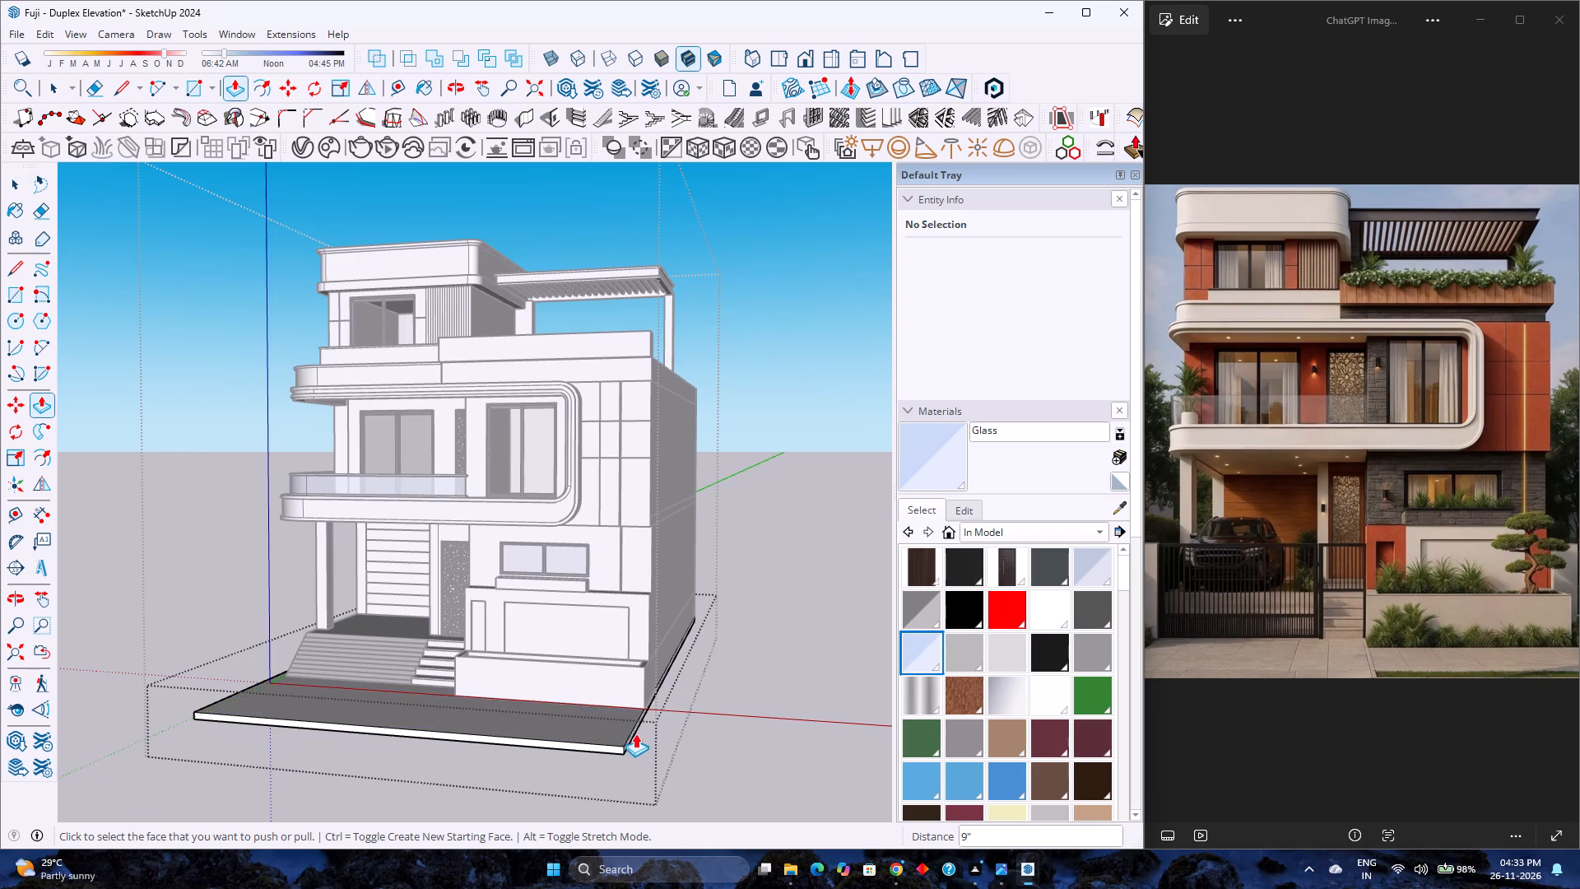
{"action": "scroll", "coordinate": [637, 738], "scroll_direction": "up", "scroll_amount": 8}
{"action": "left_click", "coordinate": [629, 729]}
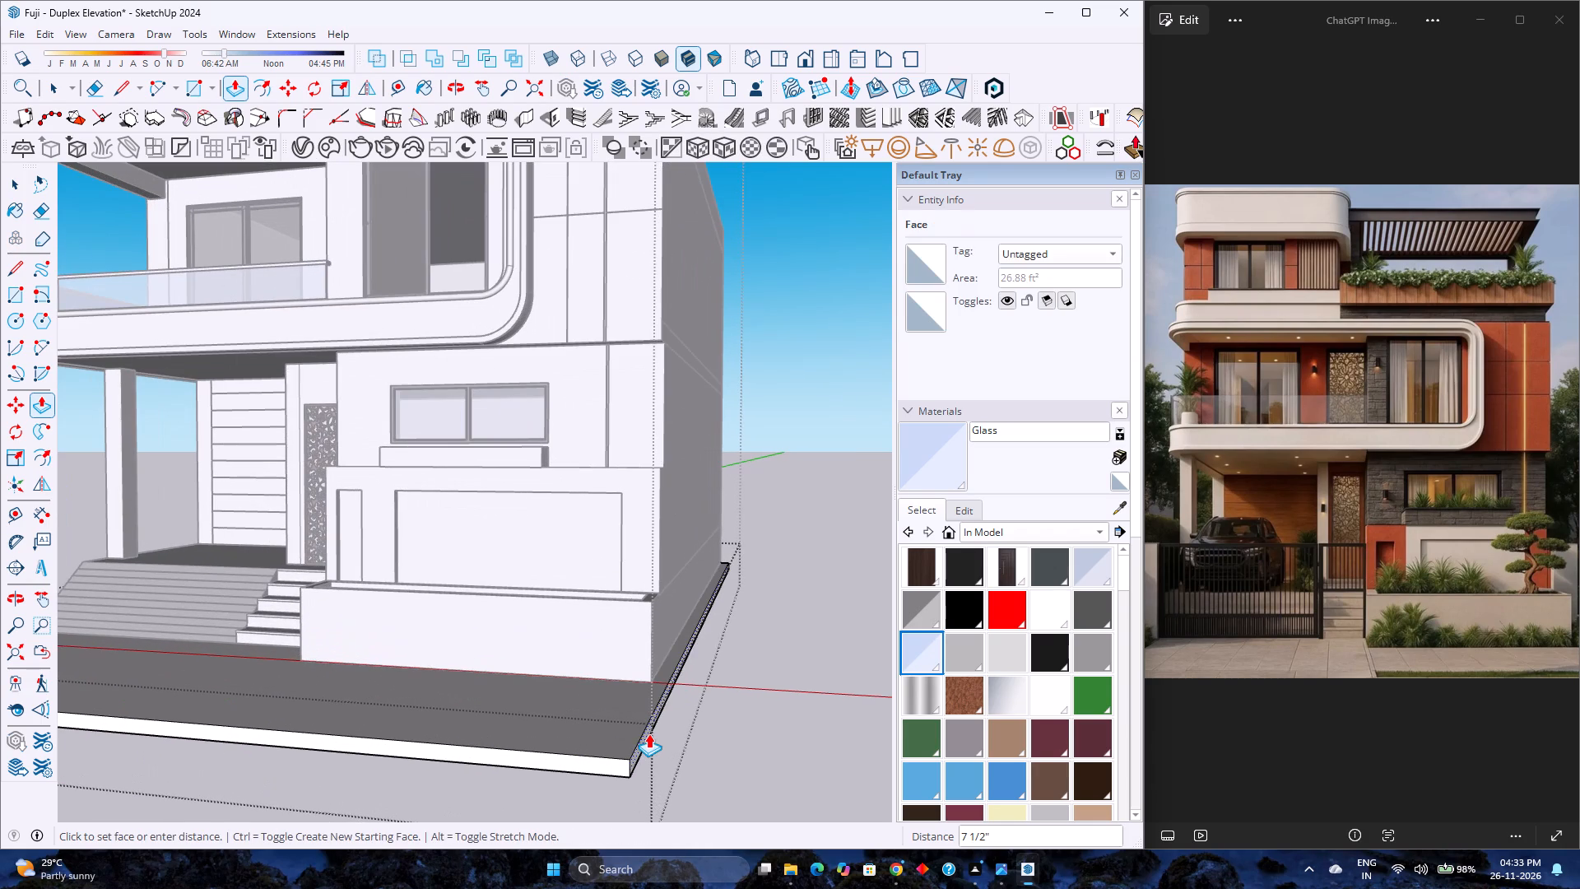
{"action": "key", "text": "9"}
{"action": "key", "text": "Return"}
{"action": "key", "text": "space"}
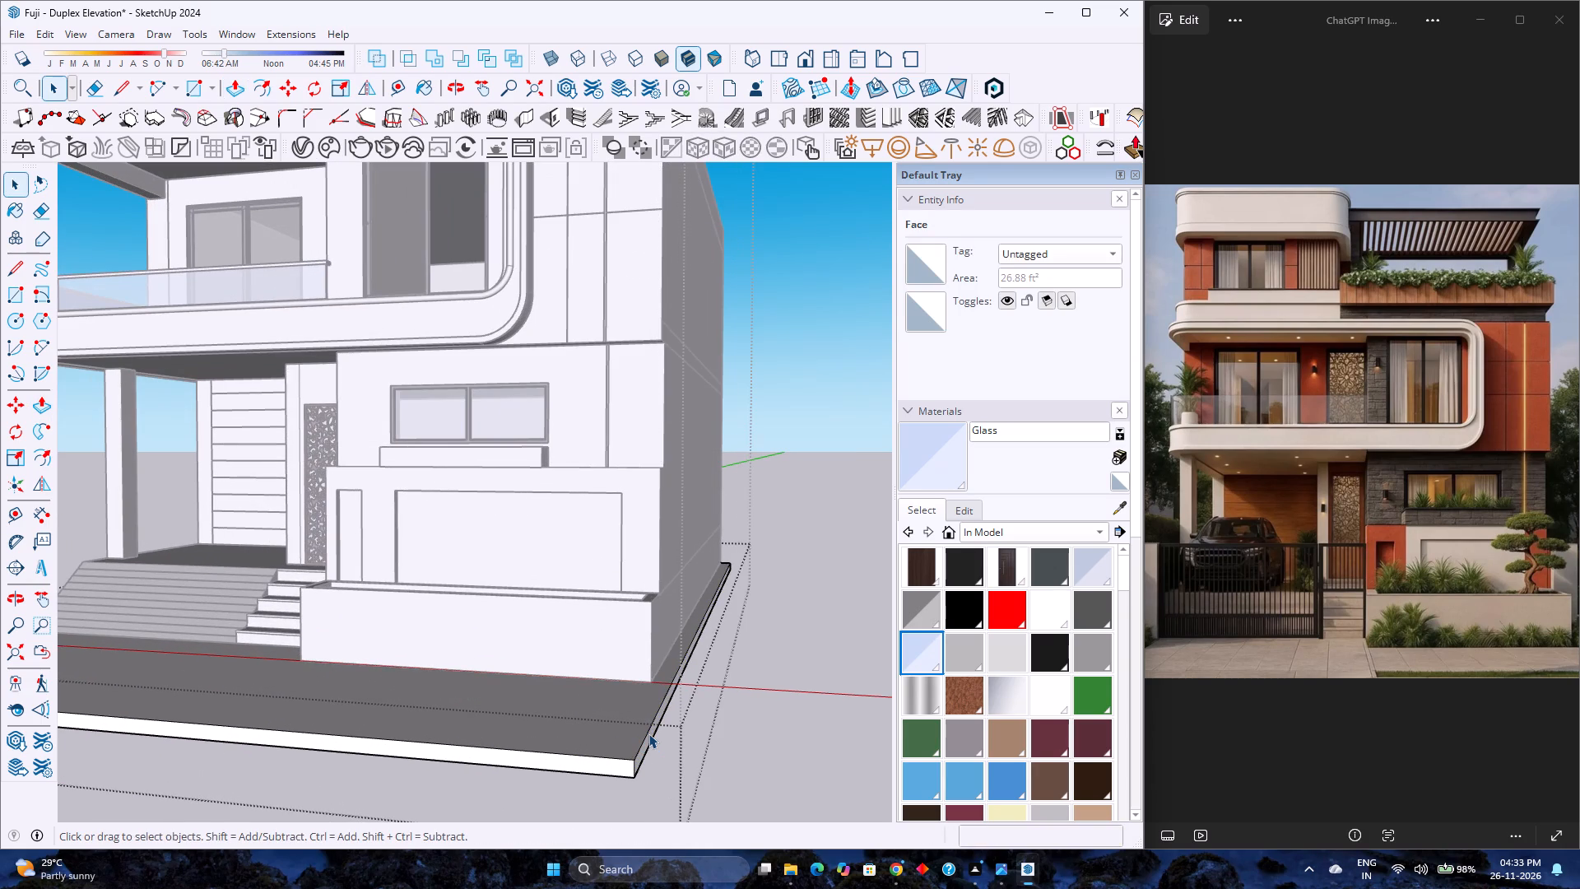
Extend the base slab's rear face outward by 9" behind the house.
{"action": "left_click", "coordinate": [648, 732]}
{"action": "scroll", "coordinate": [669, 710], "scroll_direction": "down", "scroll_amount": 2}
{"action": "middle_click_drag", "start_coordinate": [671, 706], "coordinate": [259, 795]}
{"action": "scroll", "coordinate": [258, 795], "scroll_direction": "down", "scroll_amount": 1}
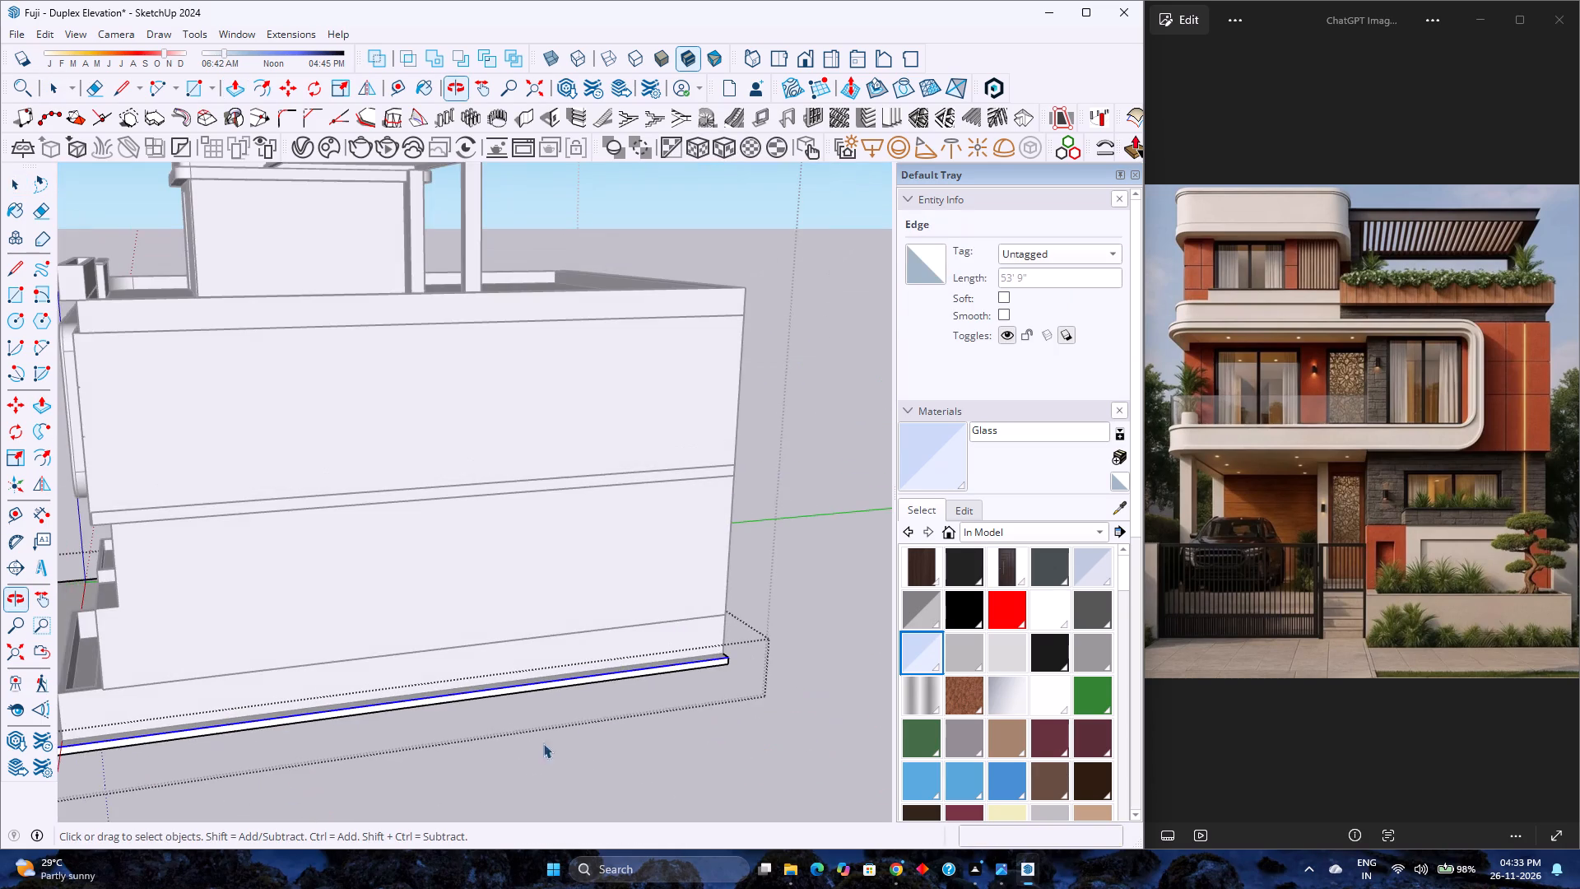
{"action": "scroll", "coordinate": [698, 699], "scroll_direction": "up", "scroll_amount": 2}
{"action": "middle_click_drag", "start_coordinate": [699, 699], "coordinate": [310, 743]}
{"action": "scroll", "coordinate": [377, 733], "scroll_direction": "up", "scroll_amount": 10}
{"action": "key", "text": "p"}
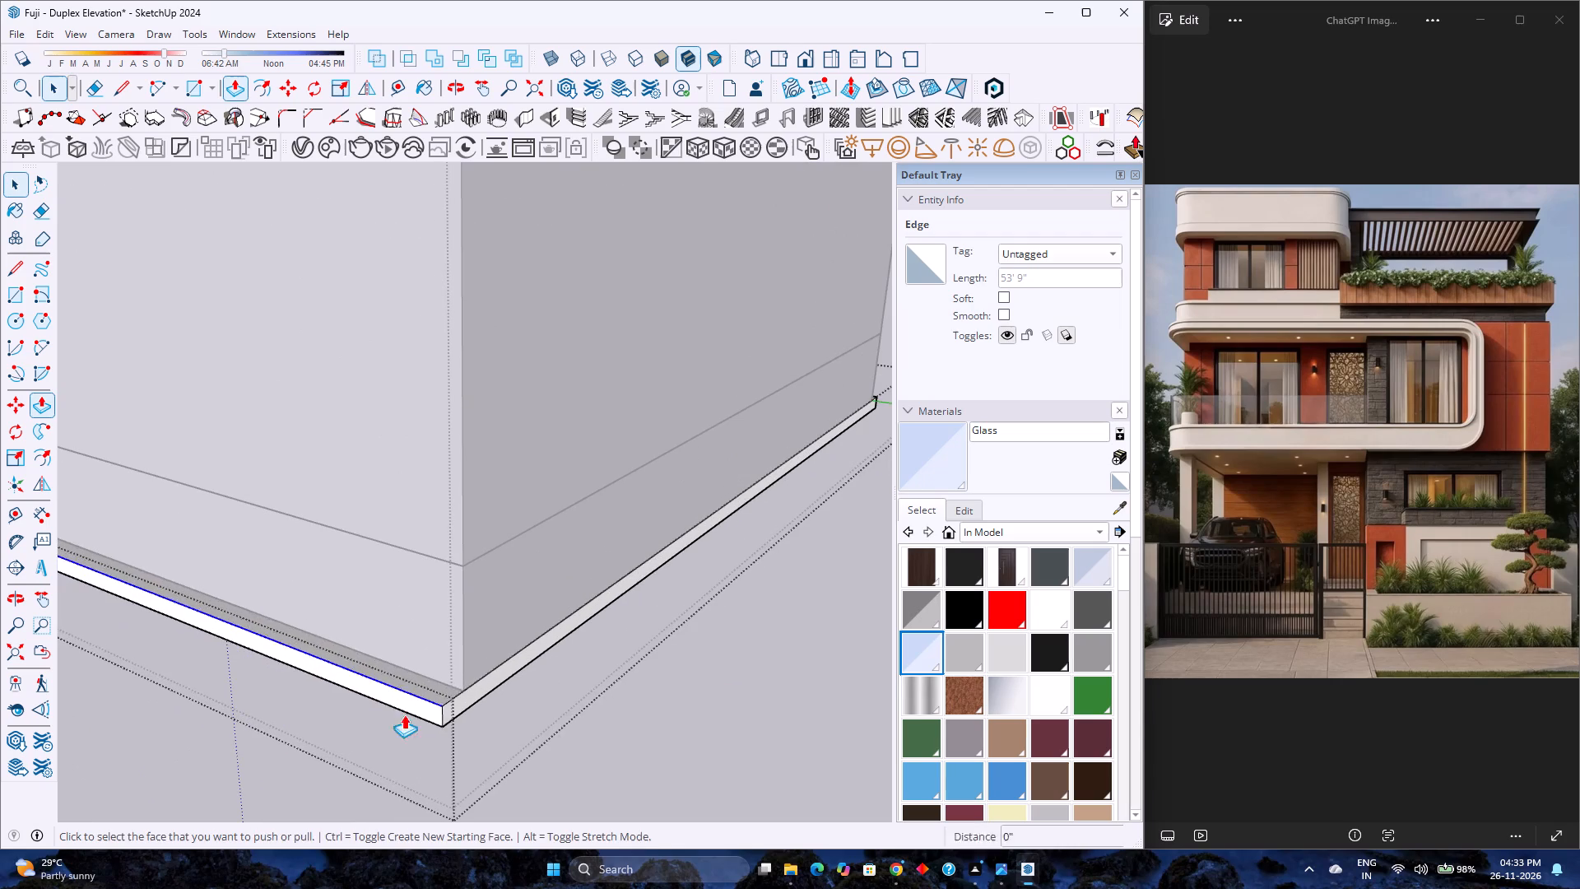
{"action": "left_click", "coordinate": [455, 709]}
{"action": "key", "text": "9"}
{"action": "key", "text": "Return"}
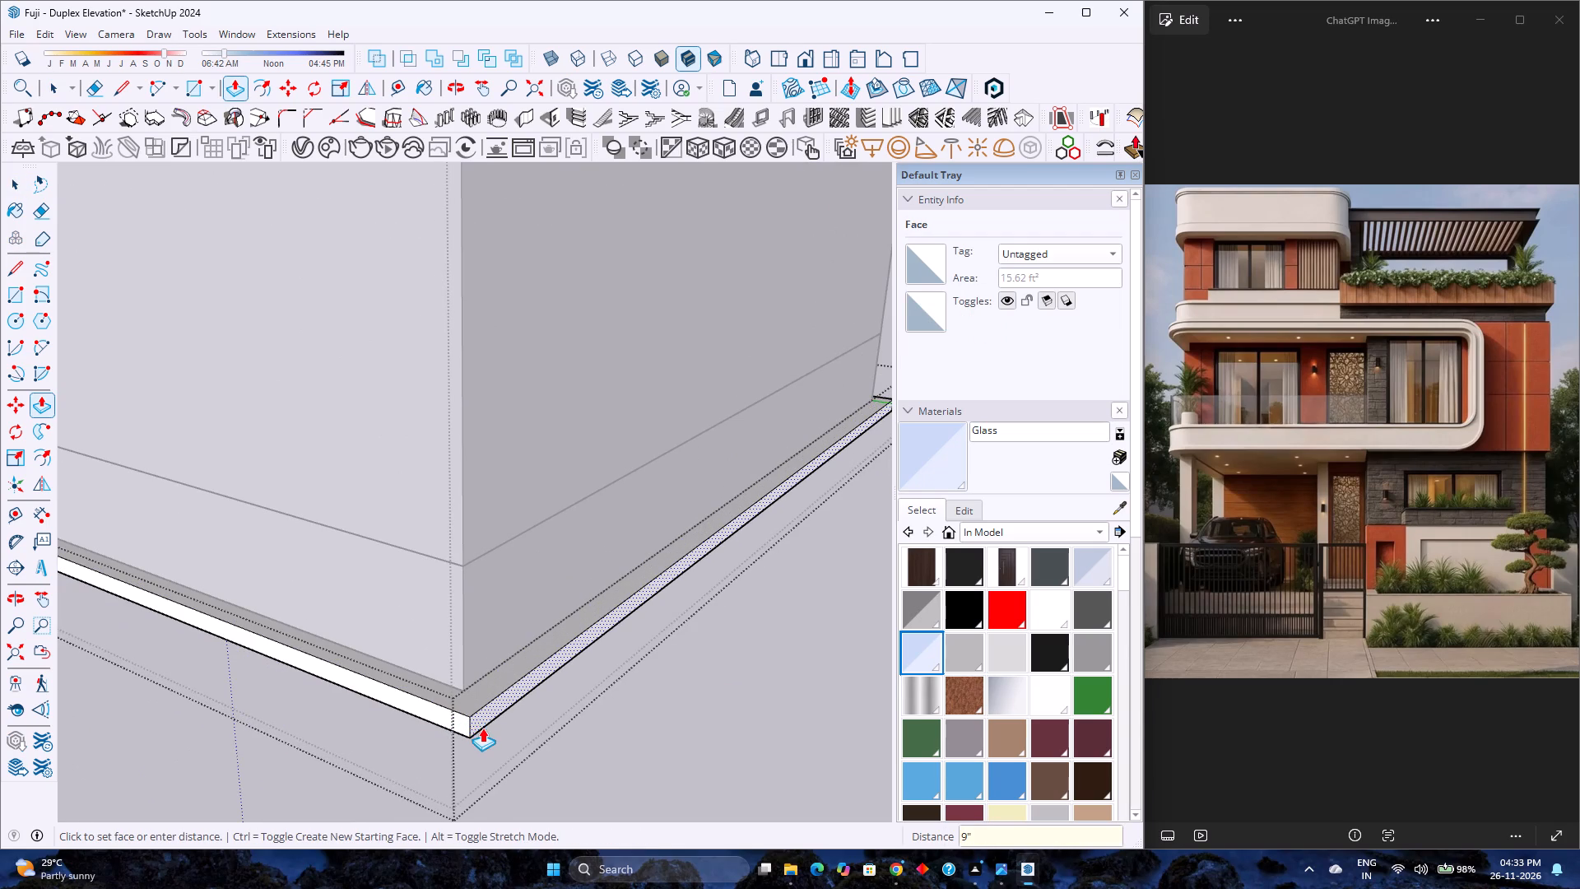
{"action": "key", "text": "space"}
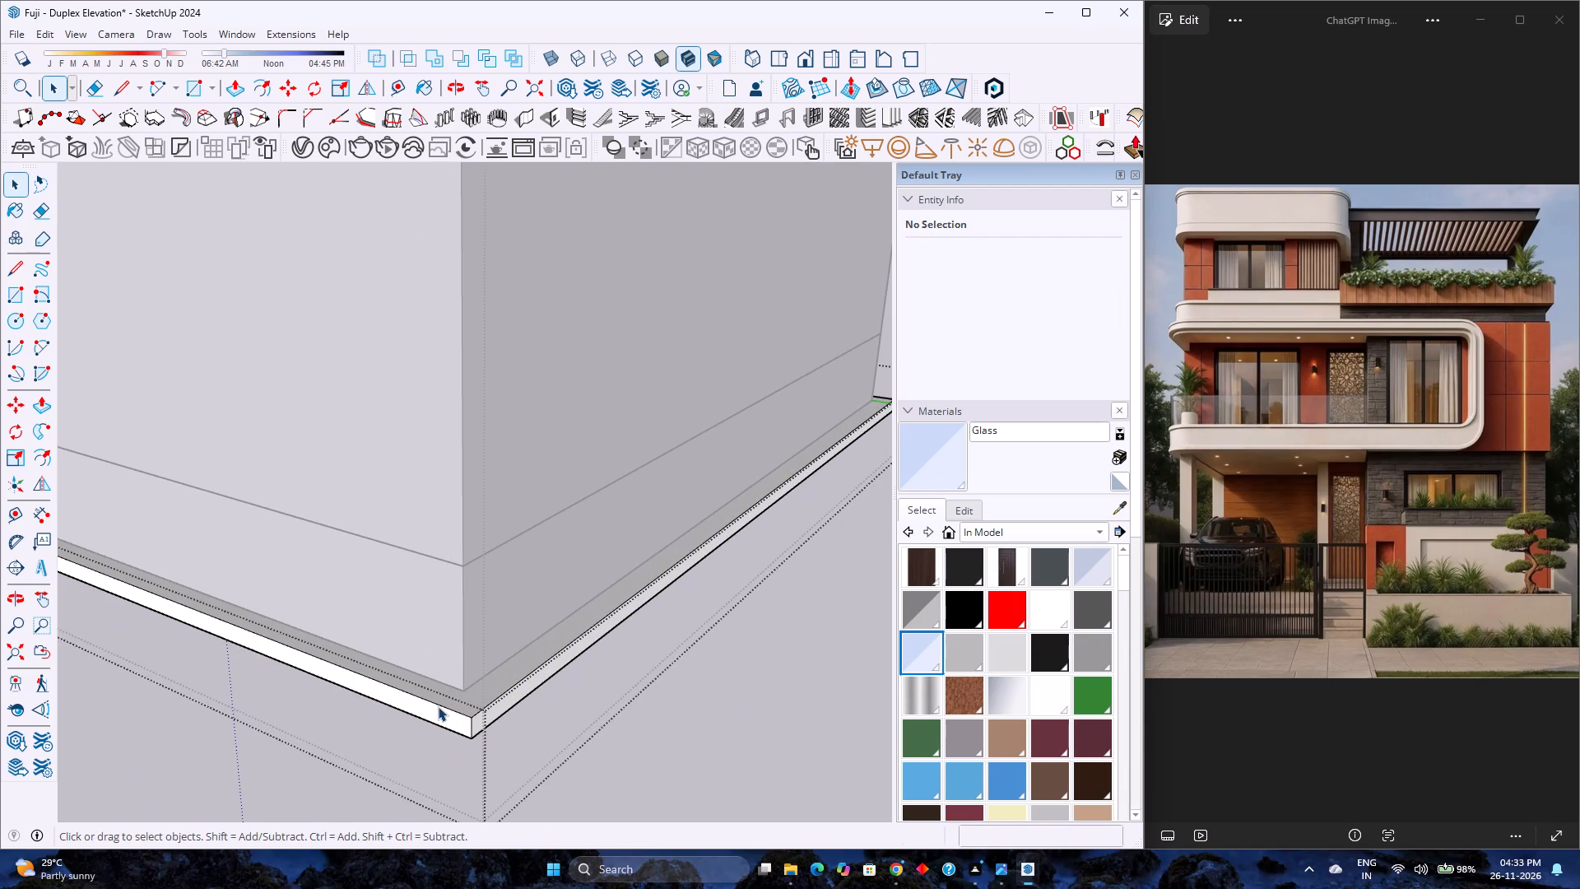
Offset the slab's rear and two side top edges inward by 9", leaving the front edge out.
{"action": "left_click", "coordinate": [438, 706]}
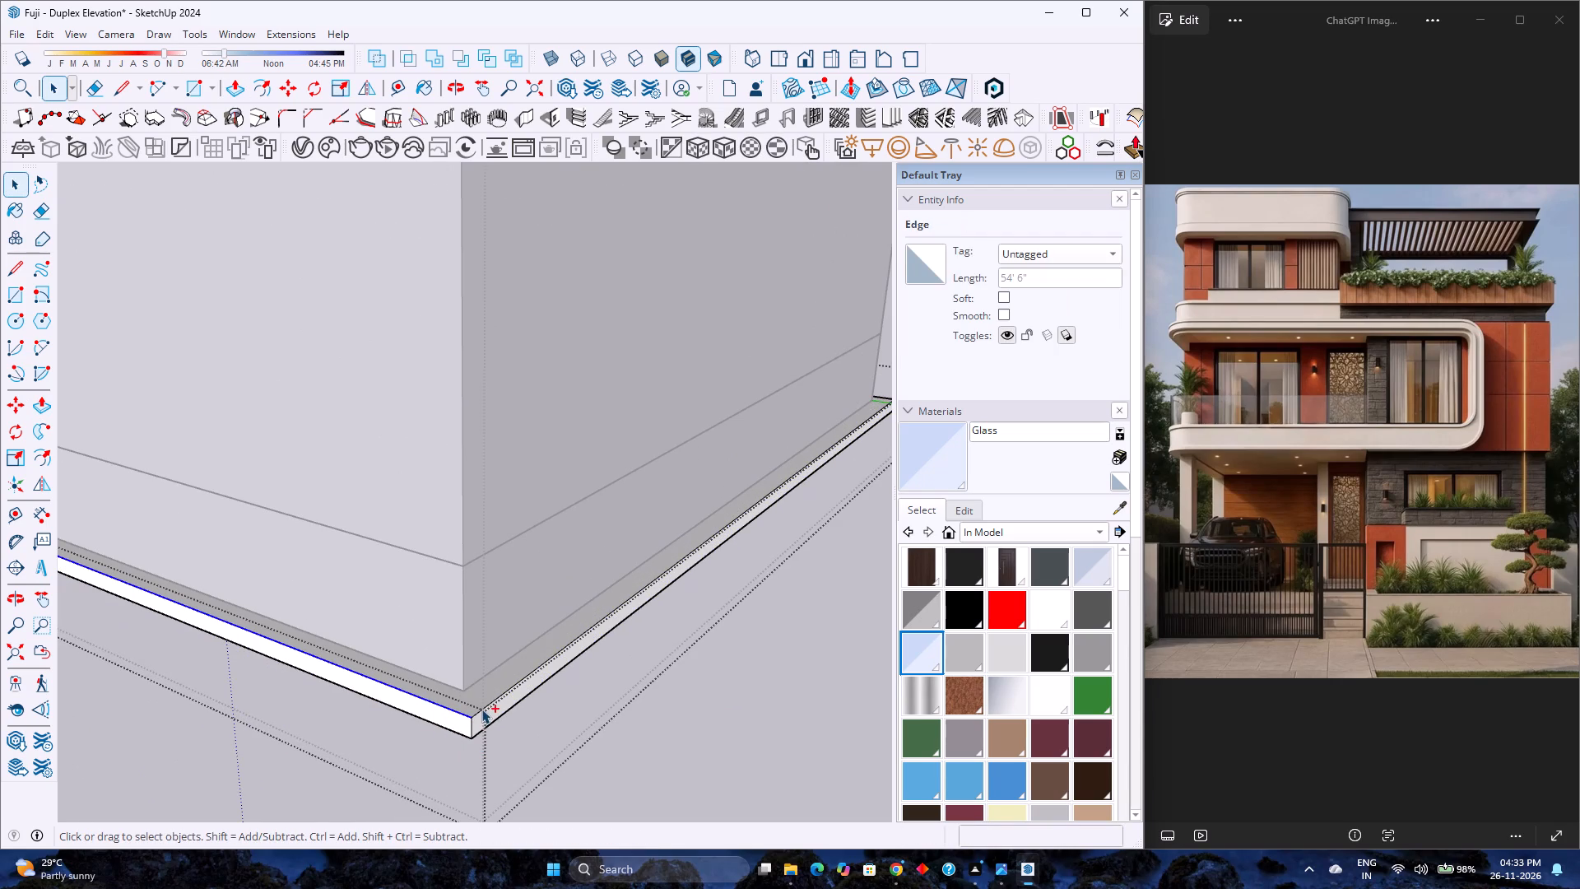
{"action": "left_click", "coordinate": [481, 709], "text": "ctrl"}
{"action": "scroll", "coordinate": [442, 758], "scroll_direction": "down", "scroll_amount": 9}
{"action": "middle_click_drag", "start_coordinate": [318, 767], "coordinate": [605, 759]}
{"action": "scroll", "coordinate": [555, 735], "scroll_direction": "down", "scroll_amount": 4}
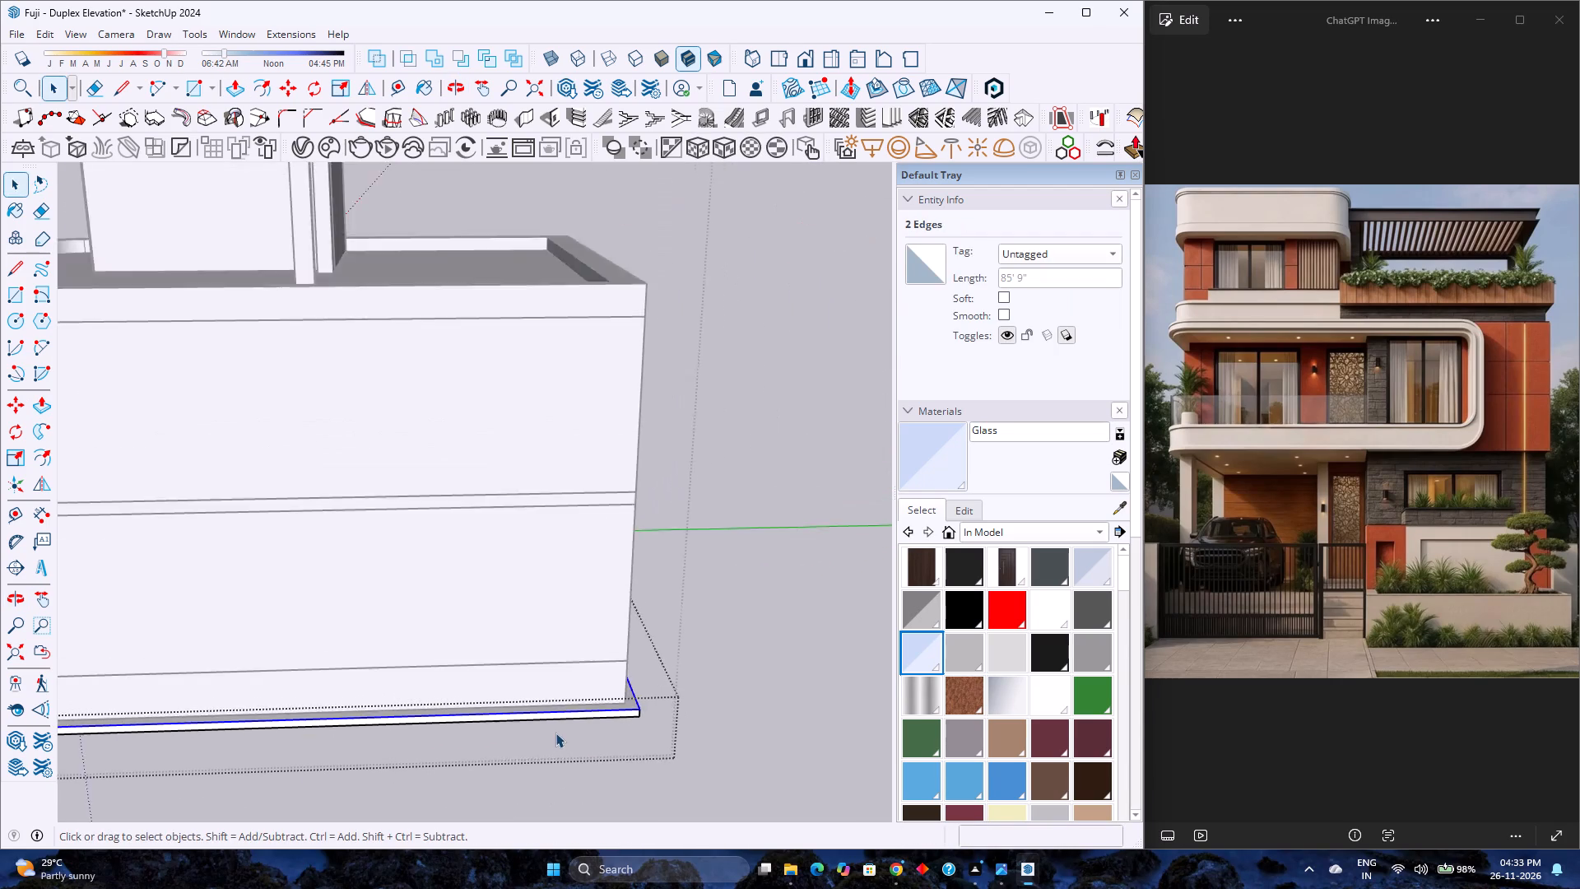
{"action": "scroll", "coordinate": [555, 733], "scroll_direction": "down", "scroll_amount": 4}
{"action": "middle_click_drag", "start_coordinate": [444, 732], "coordinate": [843, 661]}
{"action": "scroll", "coordinate": [797, 657], "scroll_direction": "down", "scroll_amount": 2}
{"action": "scroll", "coordinate": [797, 657], "scroll_direction": "up", "scroll_amount": 1}
{"action": "scroll", "coordinate": [797, 657], "scroll_direction": "down", "scroll_amount": 2}
{"action": "scroll", "coordinate": [140, 736], "scroll_direction": "up", "scroll_amount": 1}
{"action": "middle_click_drag", "start_coordinate": [140, 736], "coordinate": [481, 696]}
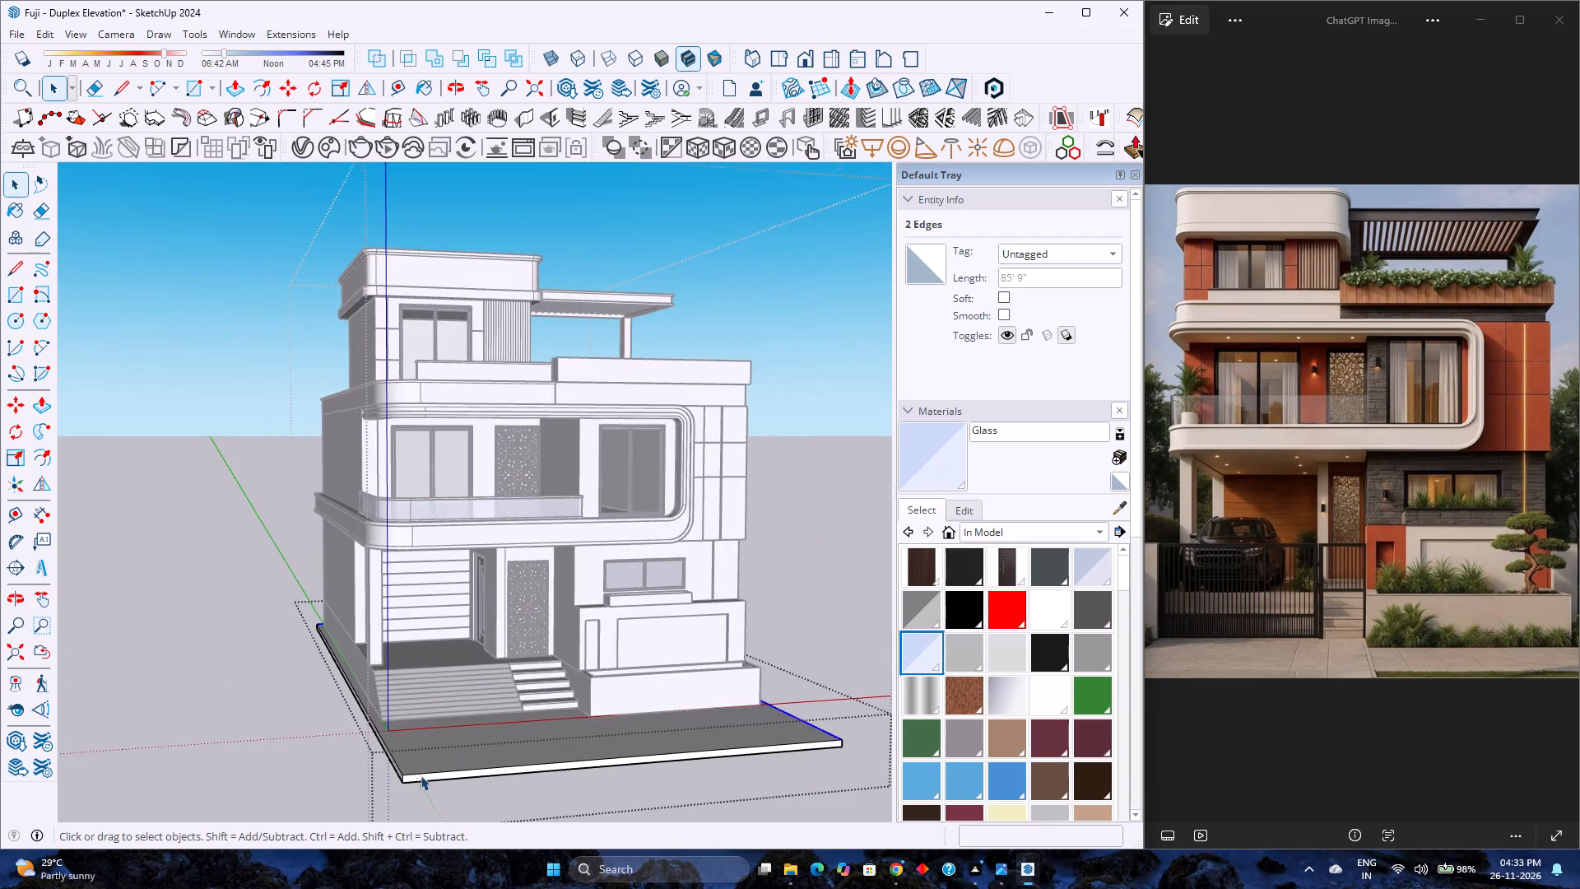
{"action": "scroll", "coordinate": [421, 775], "scroll_direction": "up", "scroll_amount": 10}
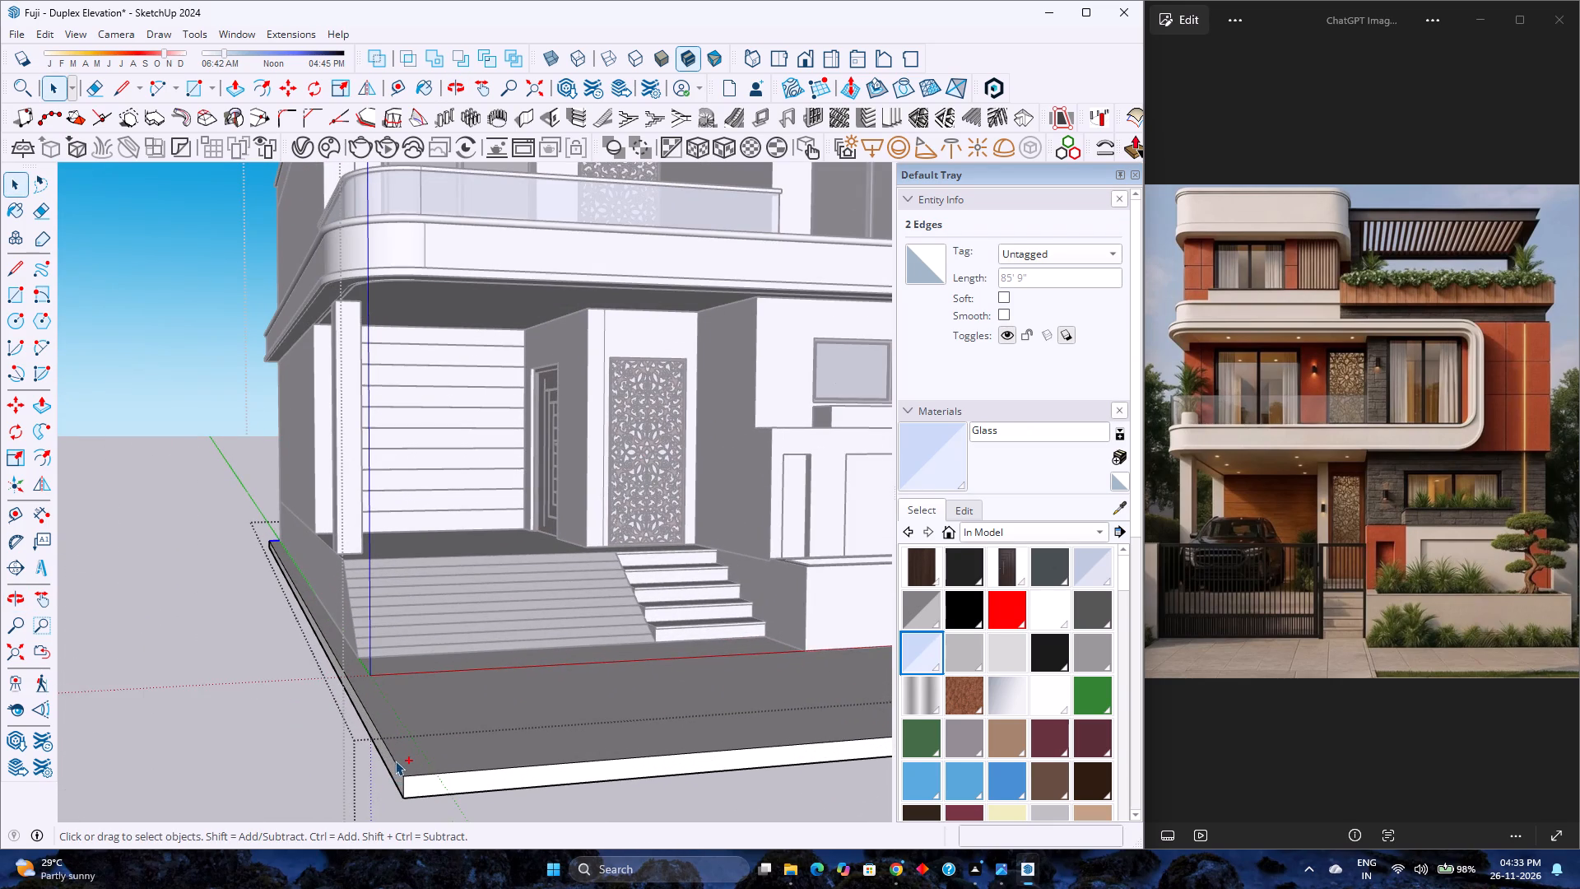
{"action": "left_click", "coordinate": [395, 761], "text": "ctrl"}
{"action": "scroll", "coordinate": [391, 761], "scroll_direction": "down", "scroll_amount": 7}
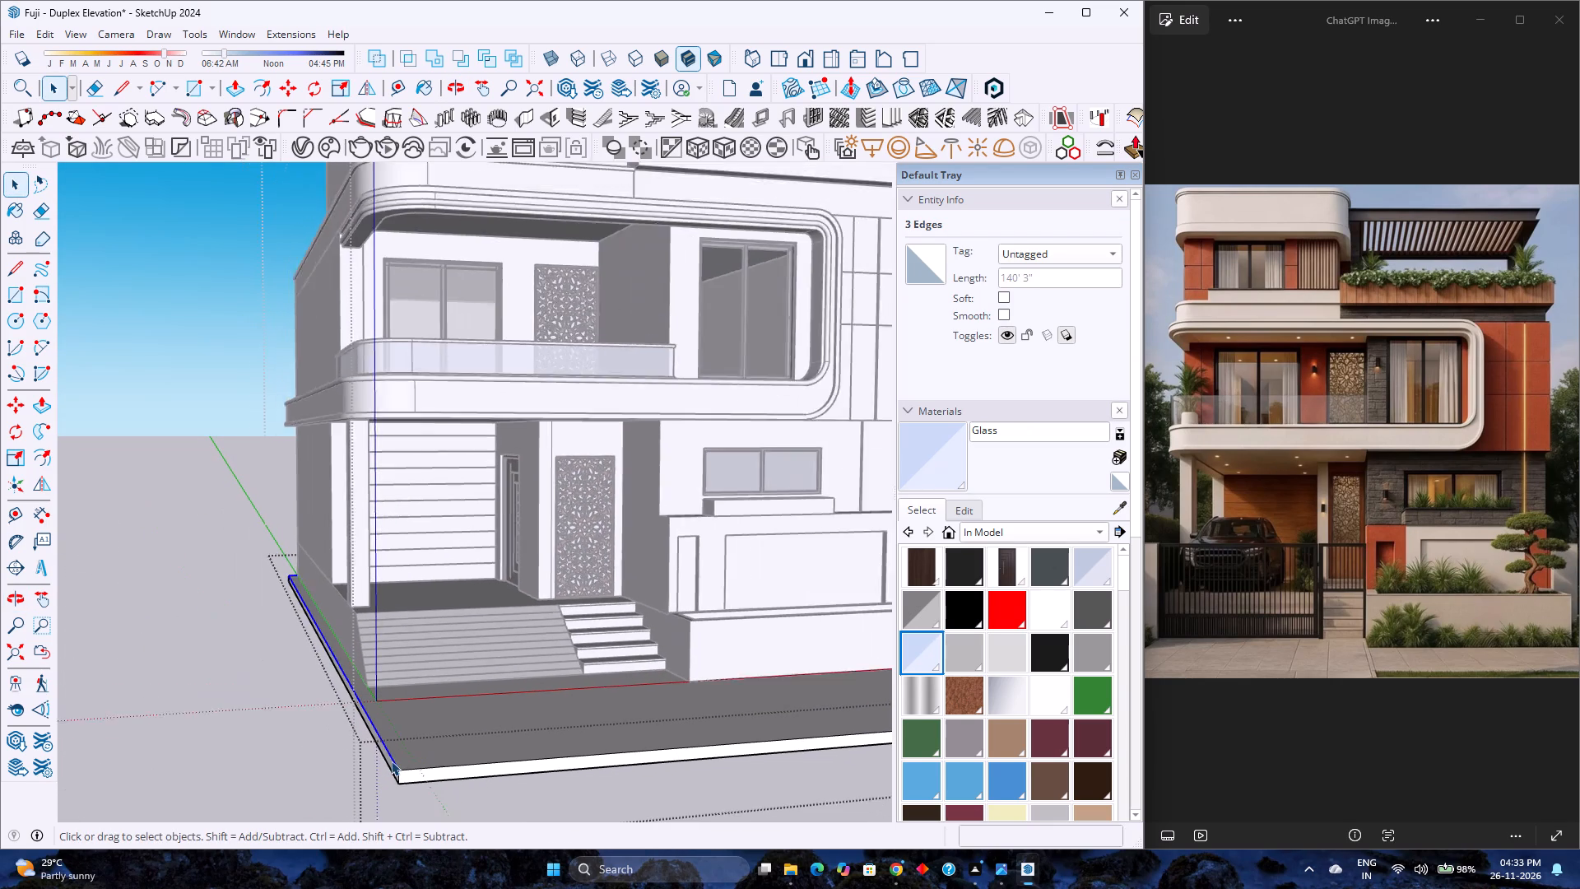
{"action": "scroll", "coordinate": [391, 761], "scroll_direction": "down", "scroll_amount": 1}
{"action": "left_click", "coordinate": [256, 92]}
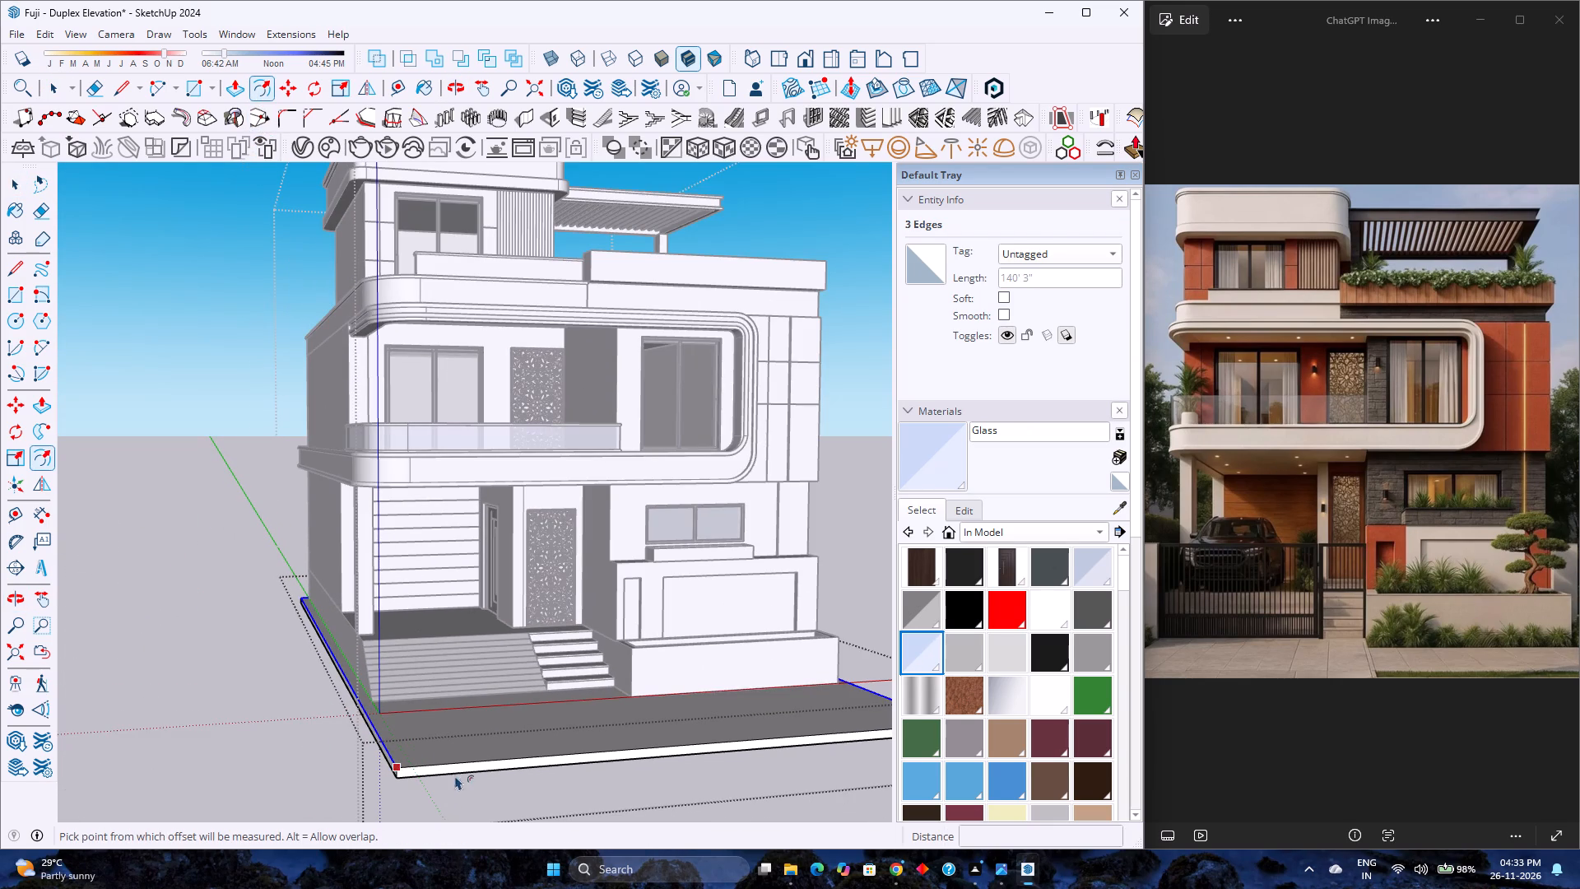
{"action": "left_click", "coordinate": [419, 754]}
{"action": "key", "text": "9"}
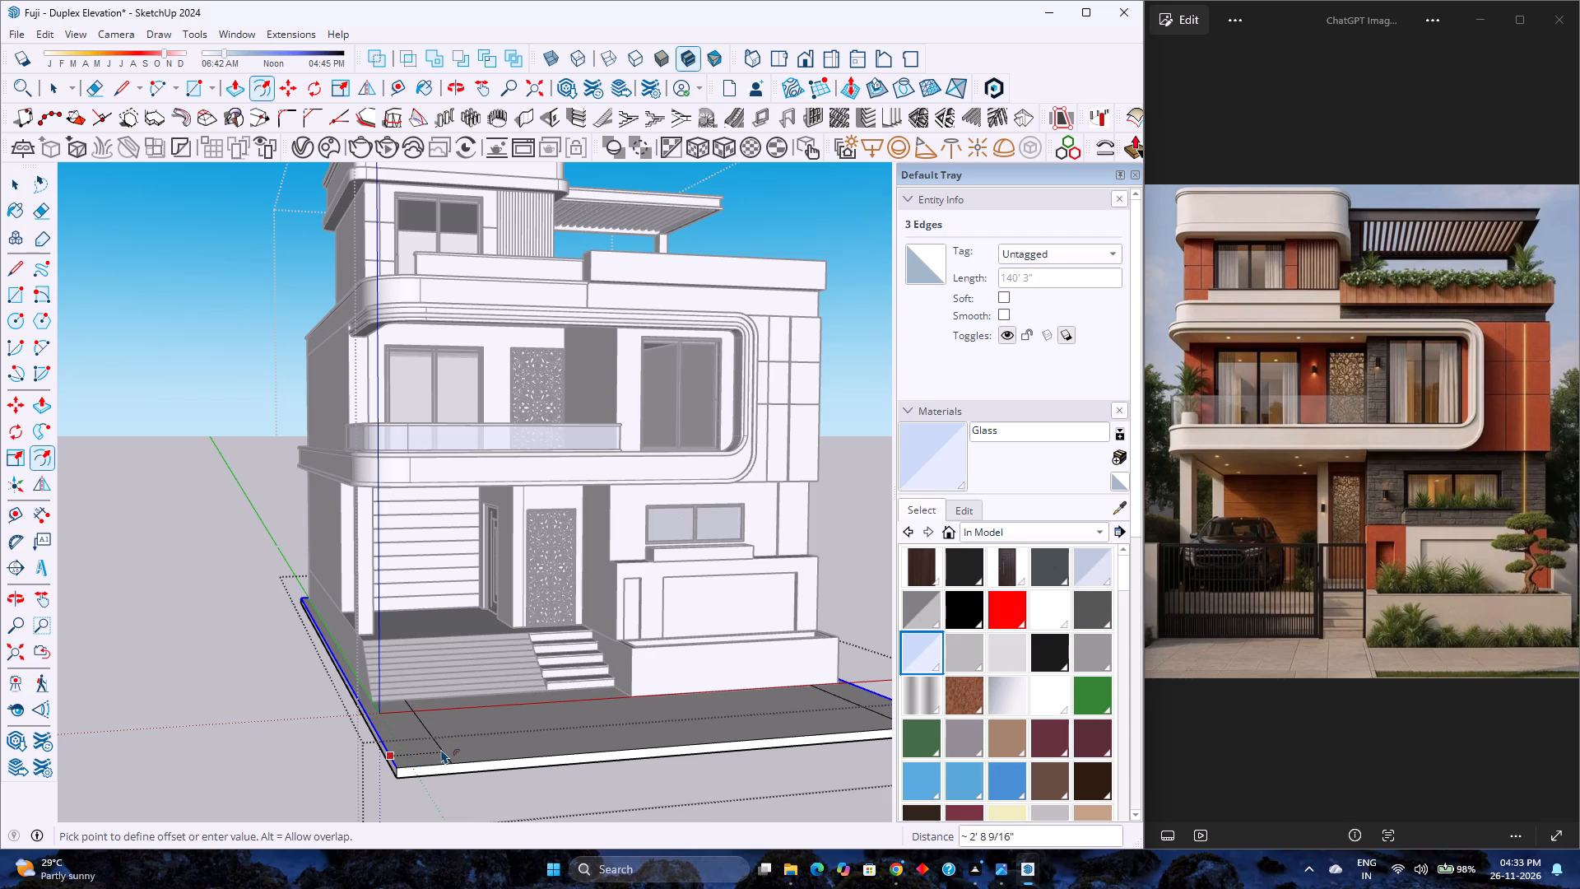
{"action": "key", "text": "Return"}
Push/pull the U-shaped border up 6'6" to form the compound wall on three sides, and leave the slab group.
{"action": "scroll", "coordinate": [397, 746], "scroll_direction": "up", "scroll_amount": 3}
{"action": "key", "text": "p"}
{"action": "left_click", "coordinate": [393, 745]}
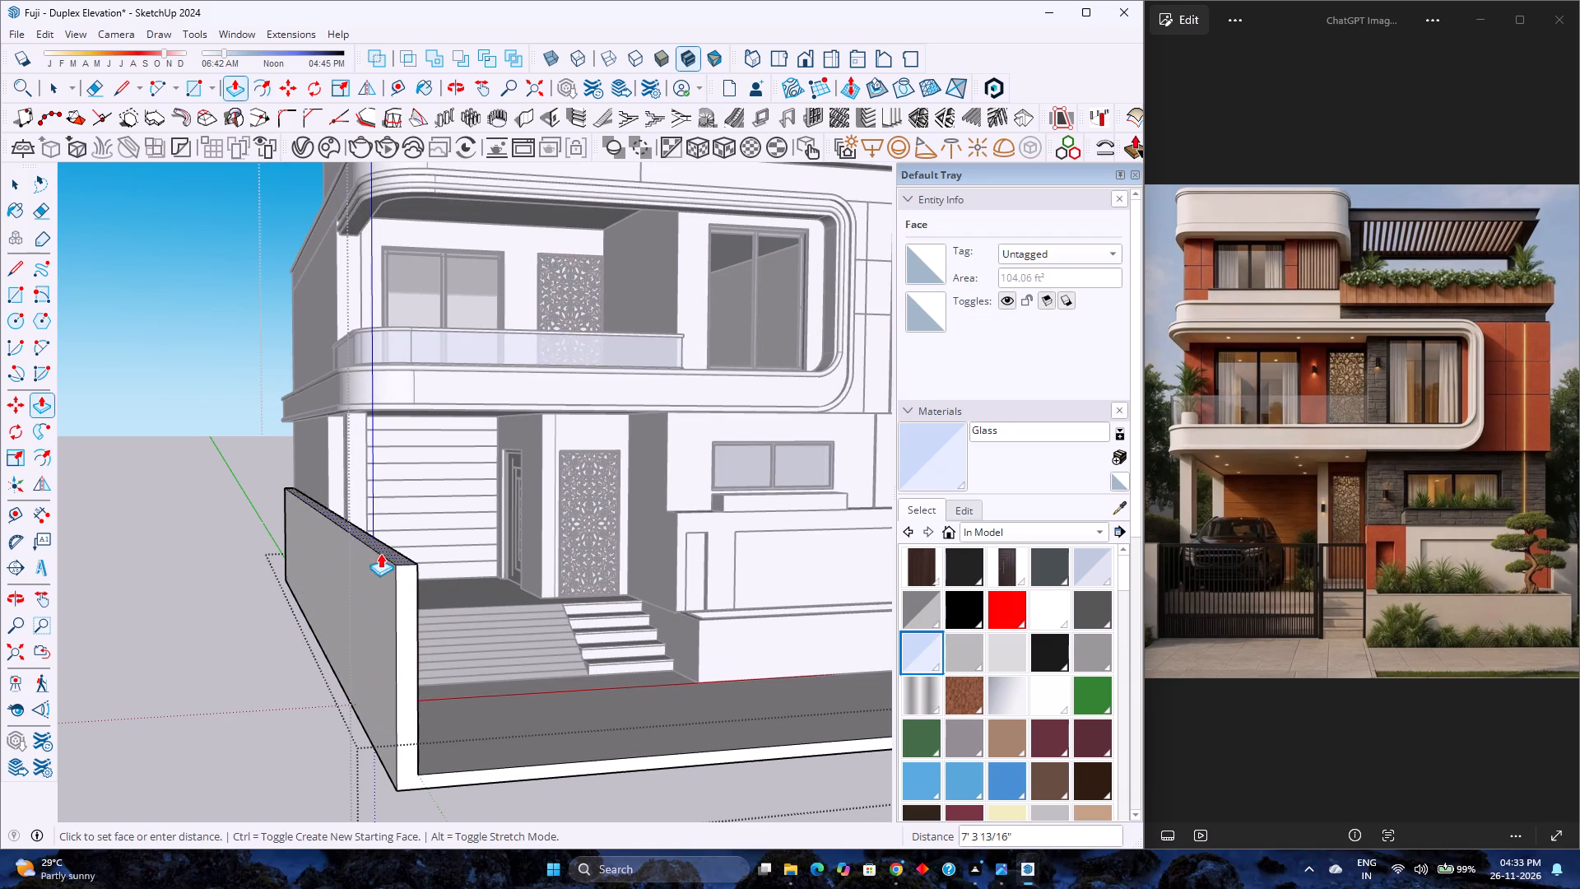
{"action": "middle_click_drag", "start_coordinate": [353, 569], "coordinate": [166, 597]}
{"action": "middle_click", "coordinate": [165, 597]}
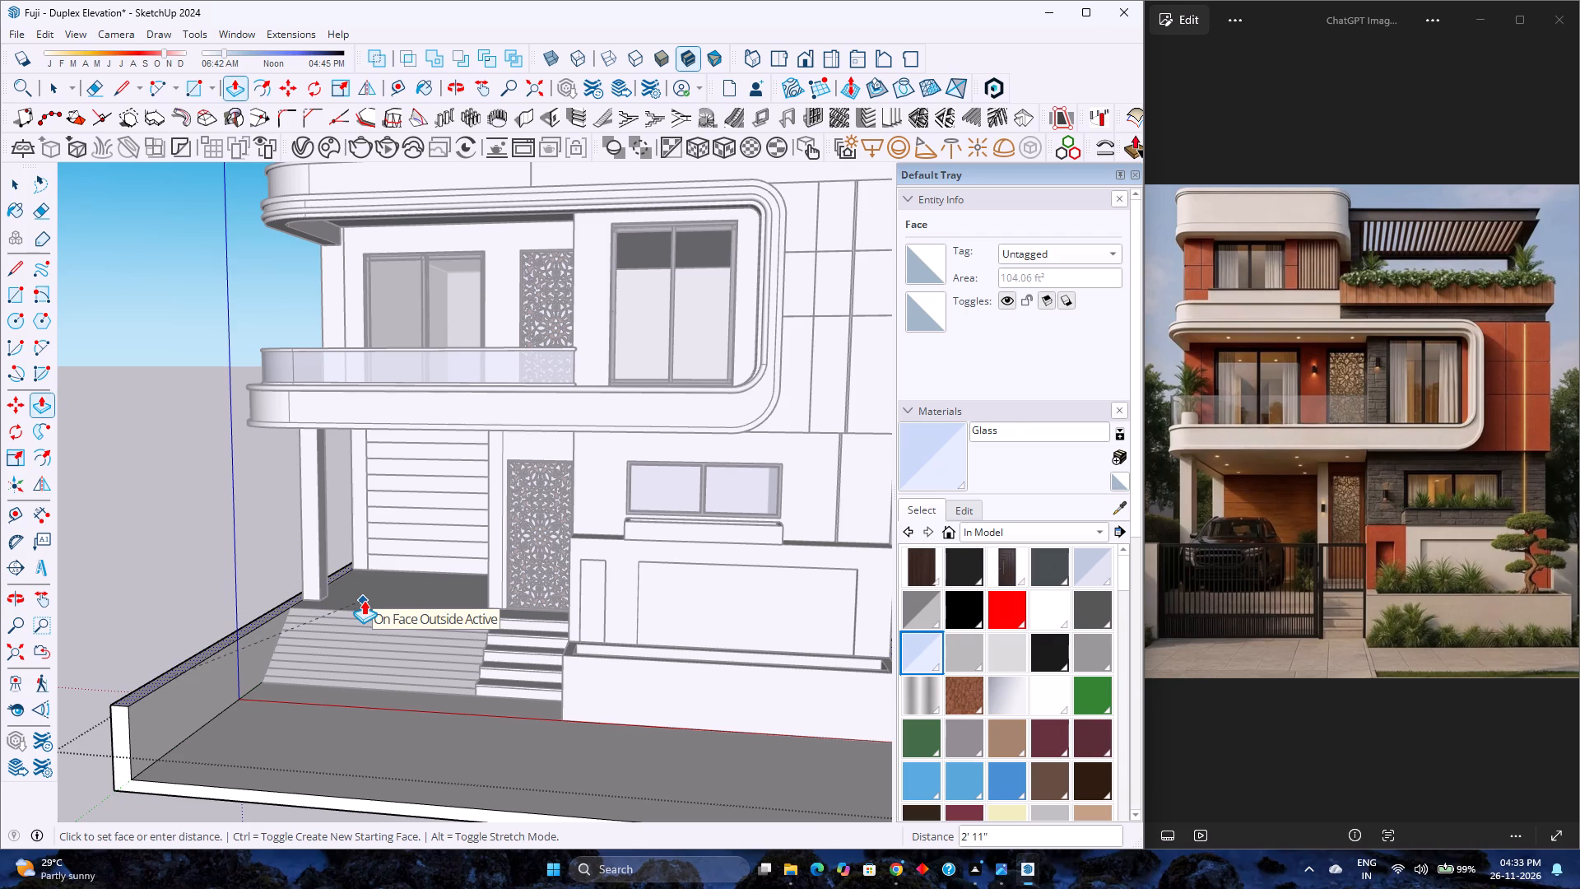
{"action": "type", "text": "6'"}
{"action": "key", "text": "Return"}
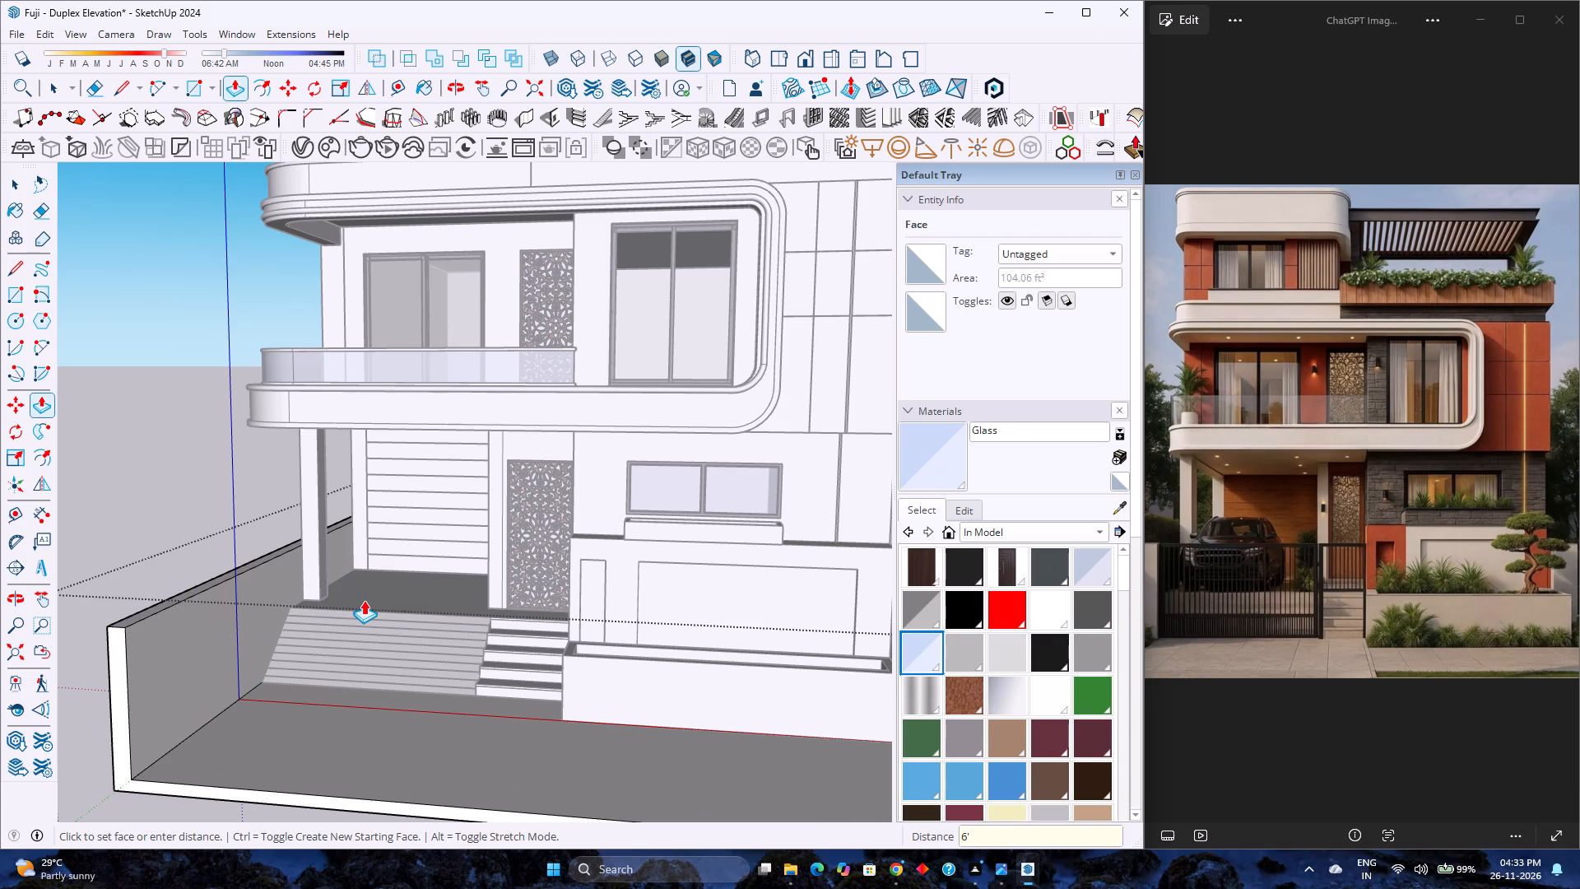
{"action": "type", "text": "6'6"}
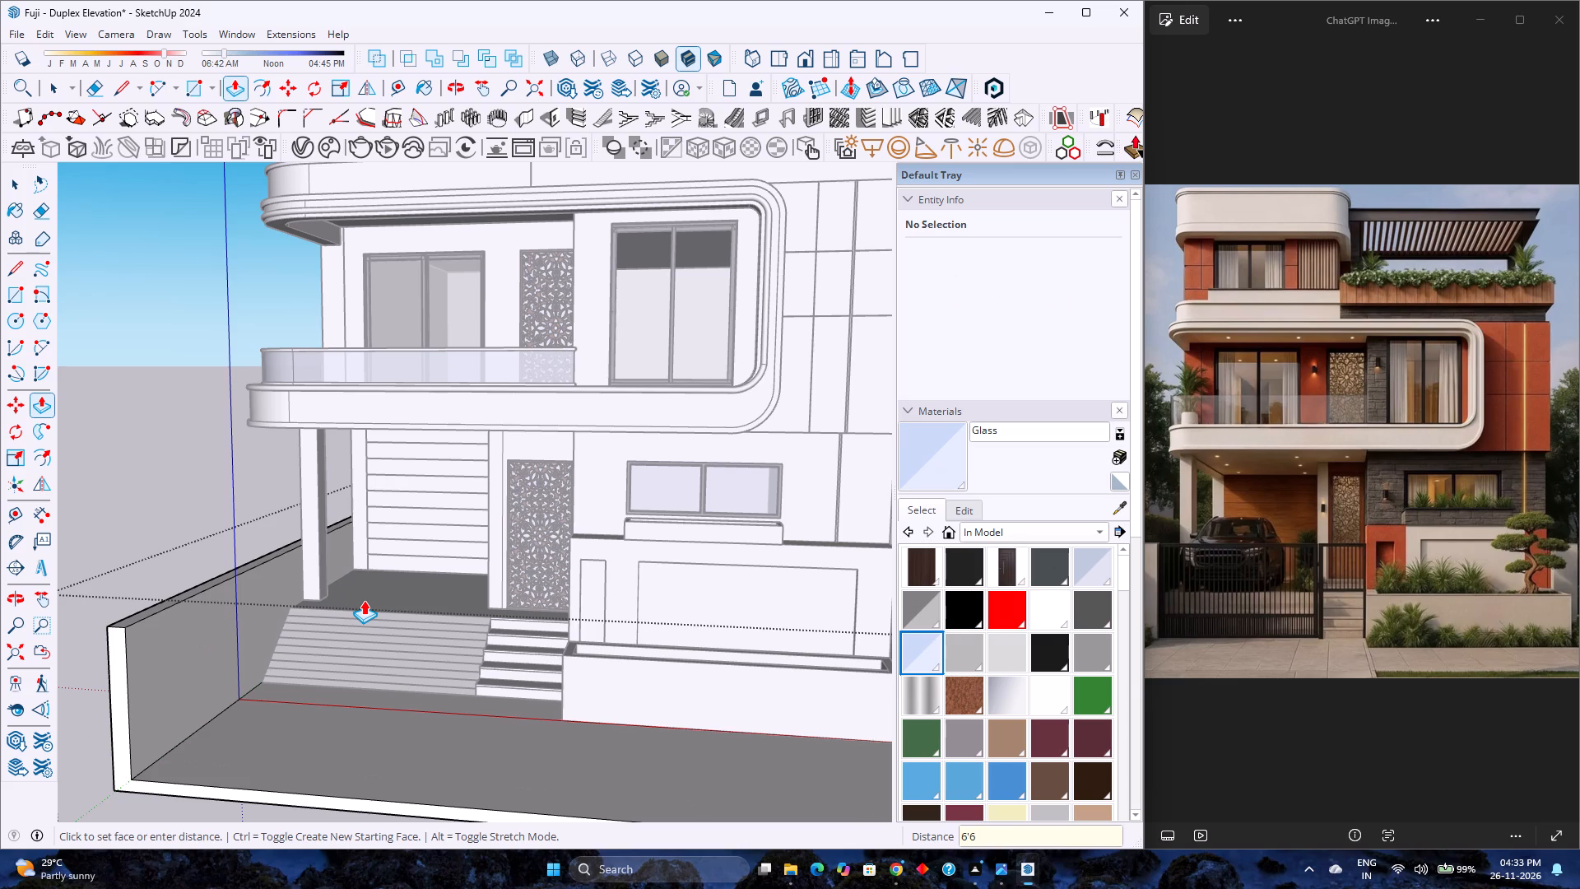
{"action": "key", "text": "Return"}
{"action": "key", "text": "space"}
{"action": "scroll", "coordinate": [364, 600], "scroll_direction": "down", "scroll_amount": 6}
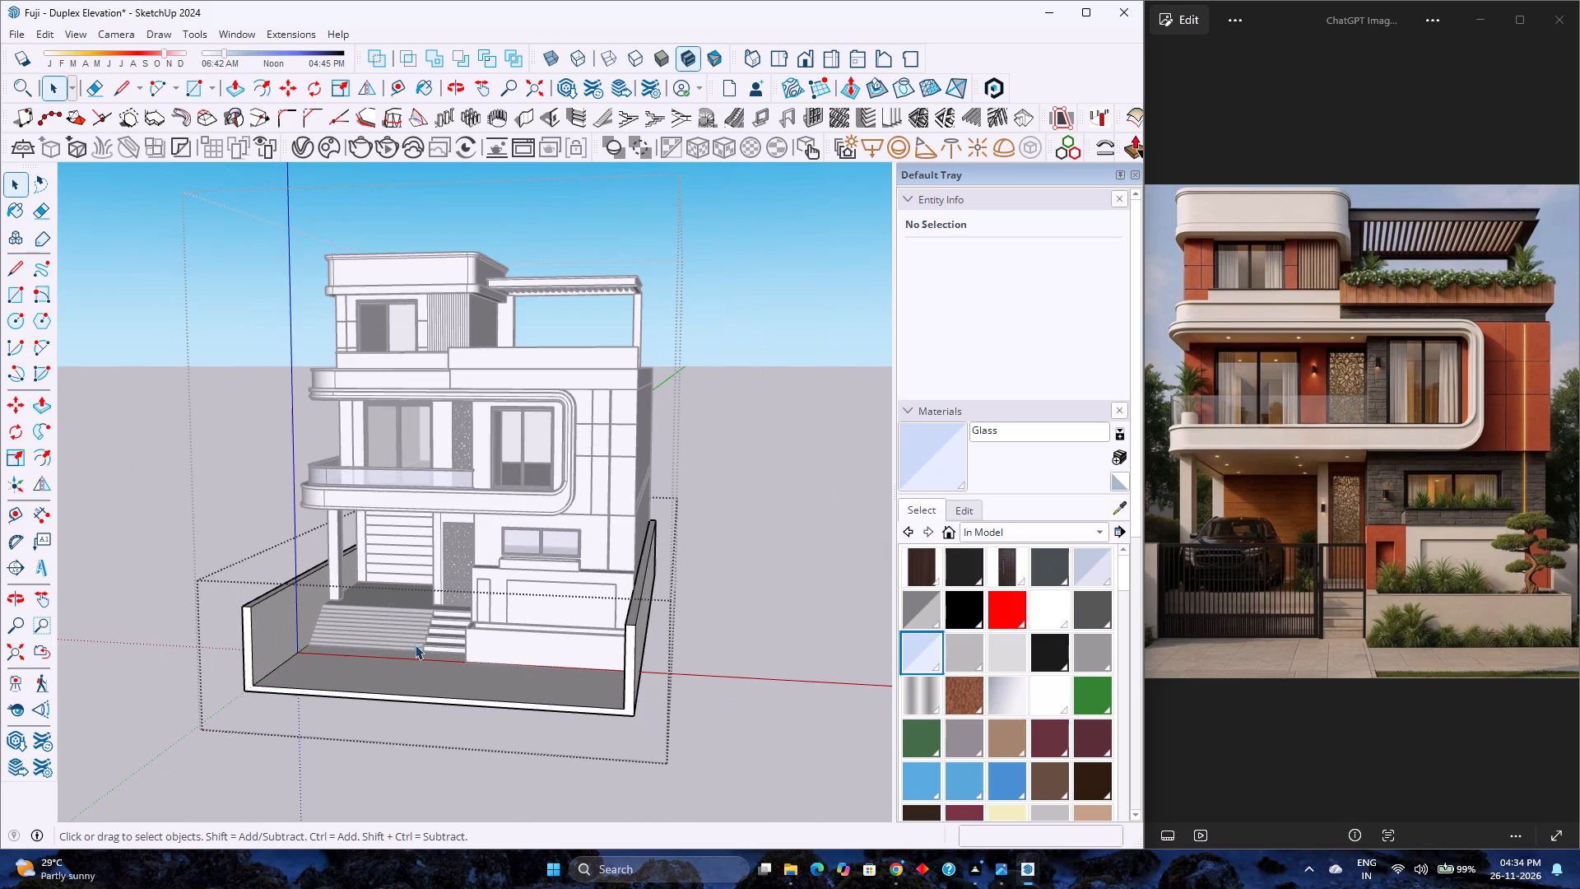
{"action": "left_click", "coordinate": [725, 696]}
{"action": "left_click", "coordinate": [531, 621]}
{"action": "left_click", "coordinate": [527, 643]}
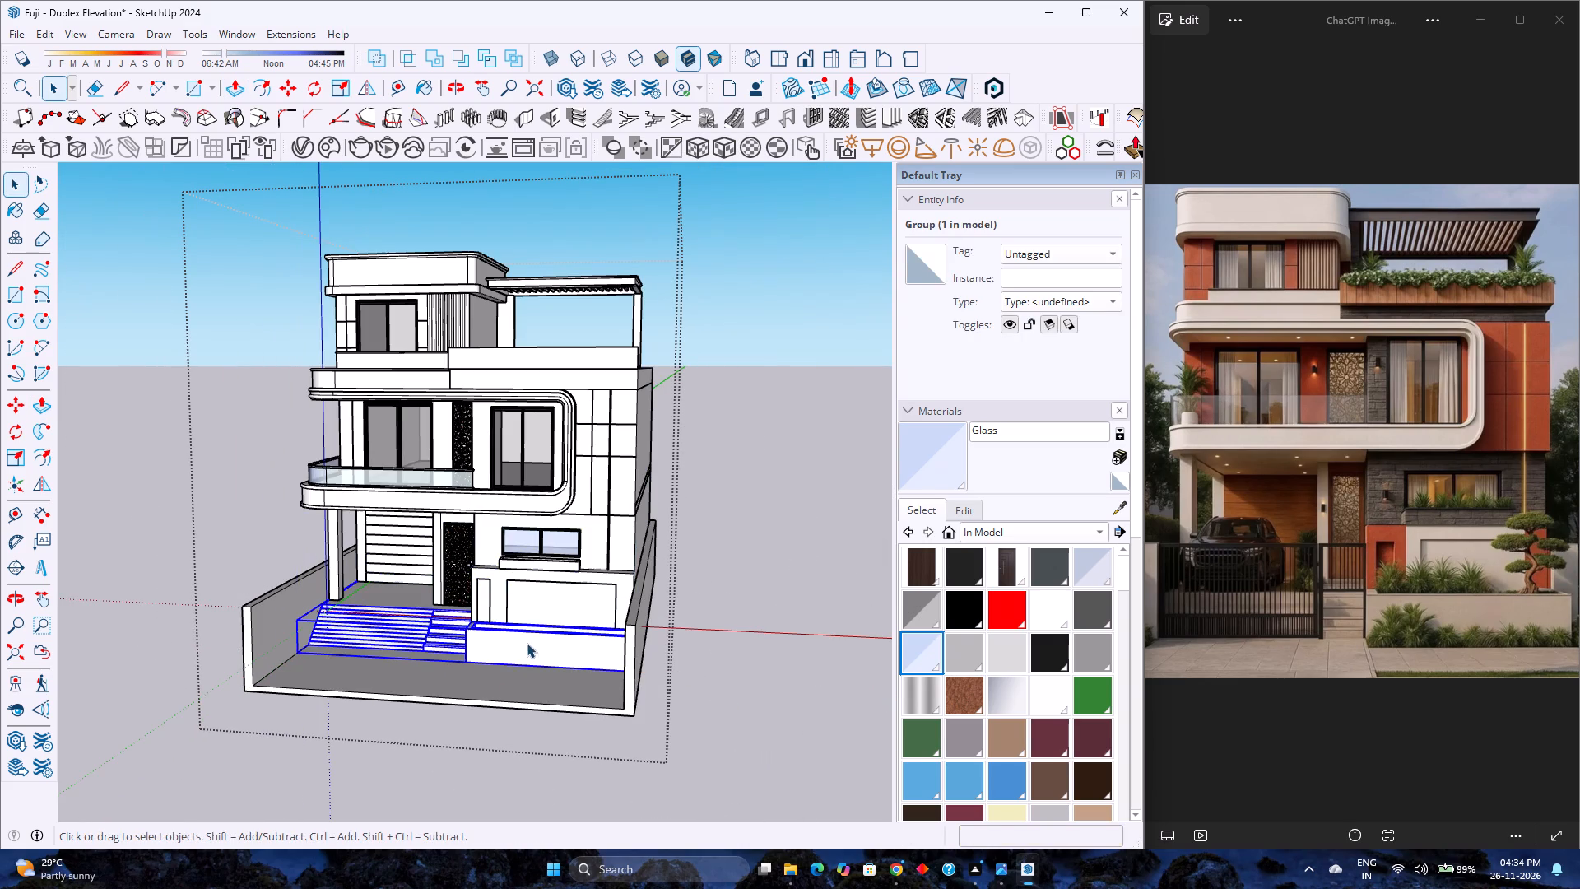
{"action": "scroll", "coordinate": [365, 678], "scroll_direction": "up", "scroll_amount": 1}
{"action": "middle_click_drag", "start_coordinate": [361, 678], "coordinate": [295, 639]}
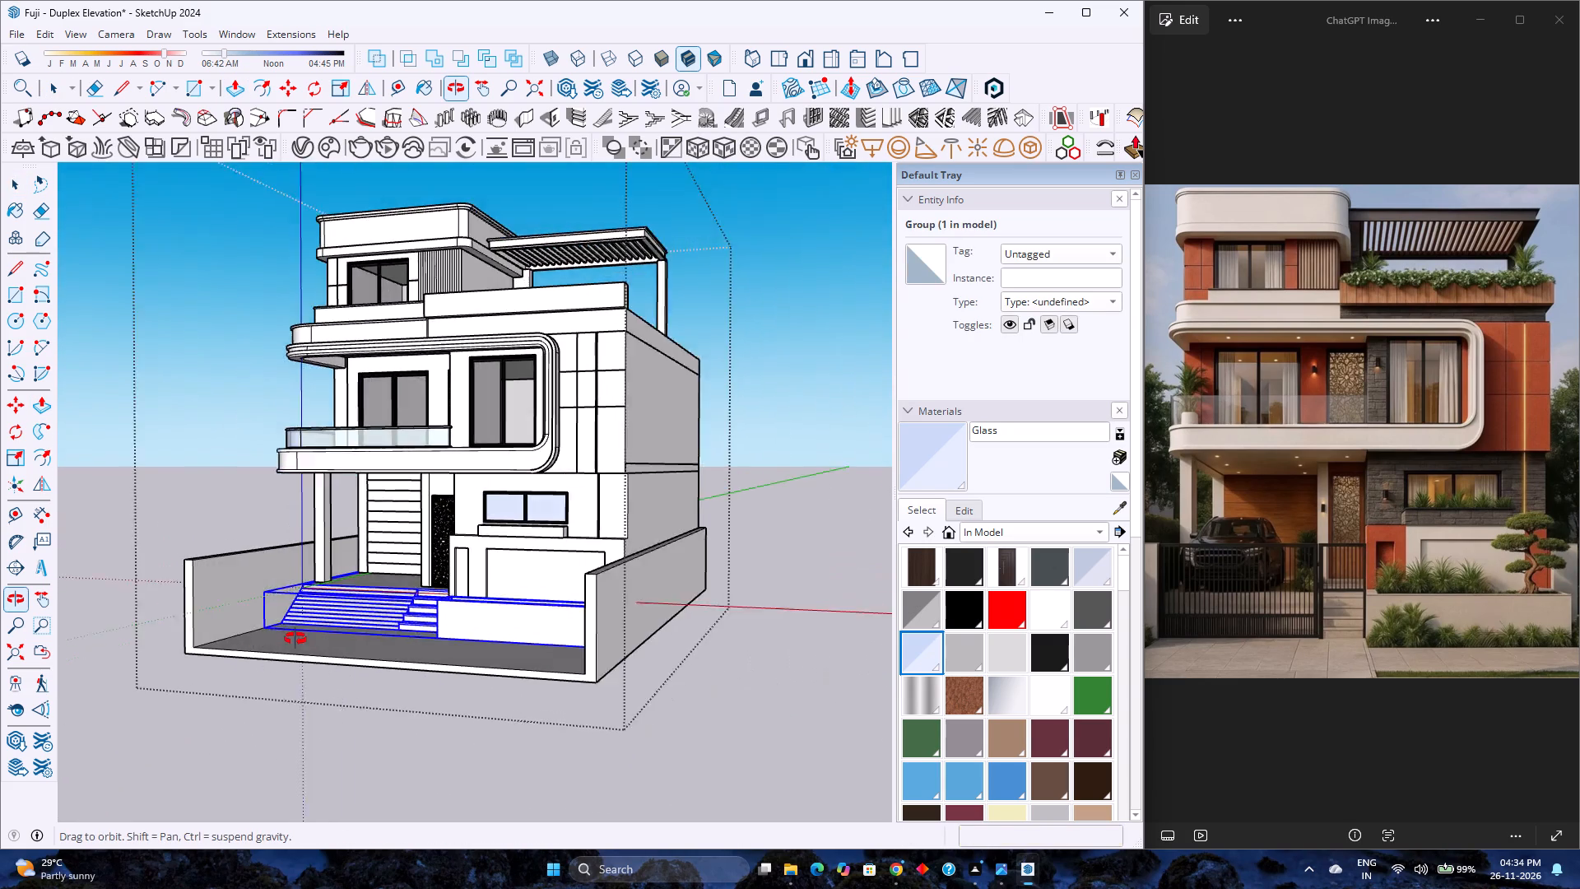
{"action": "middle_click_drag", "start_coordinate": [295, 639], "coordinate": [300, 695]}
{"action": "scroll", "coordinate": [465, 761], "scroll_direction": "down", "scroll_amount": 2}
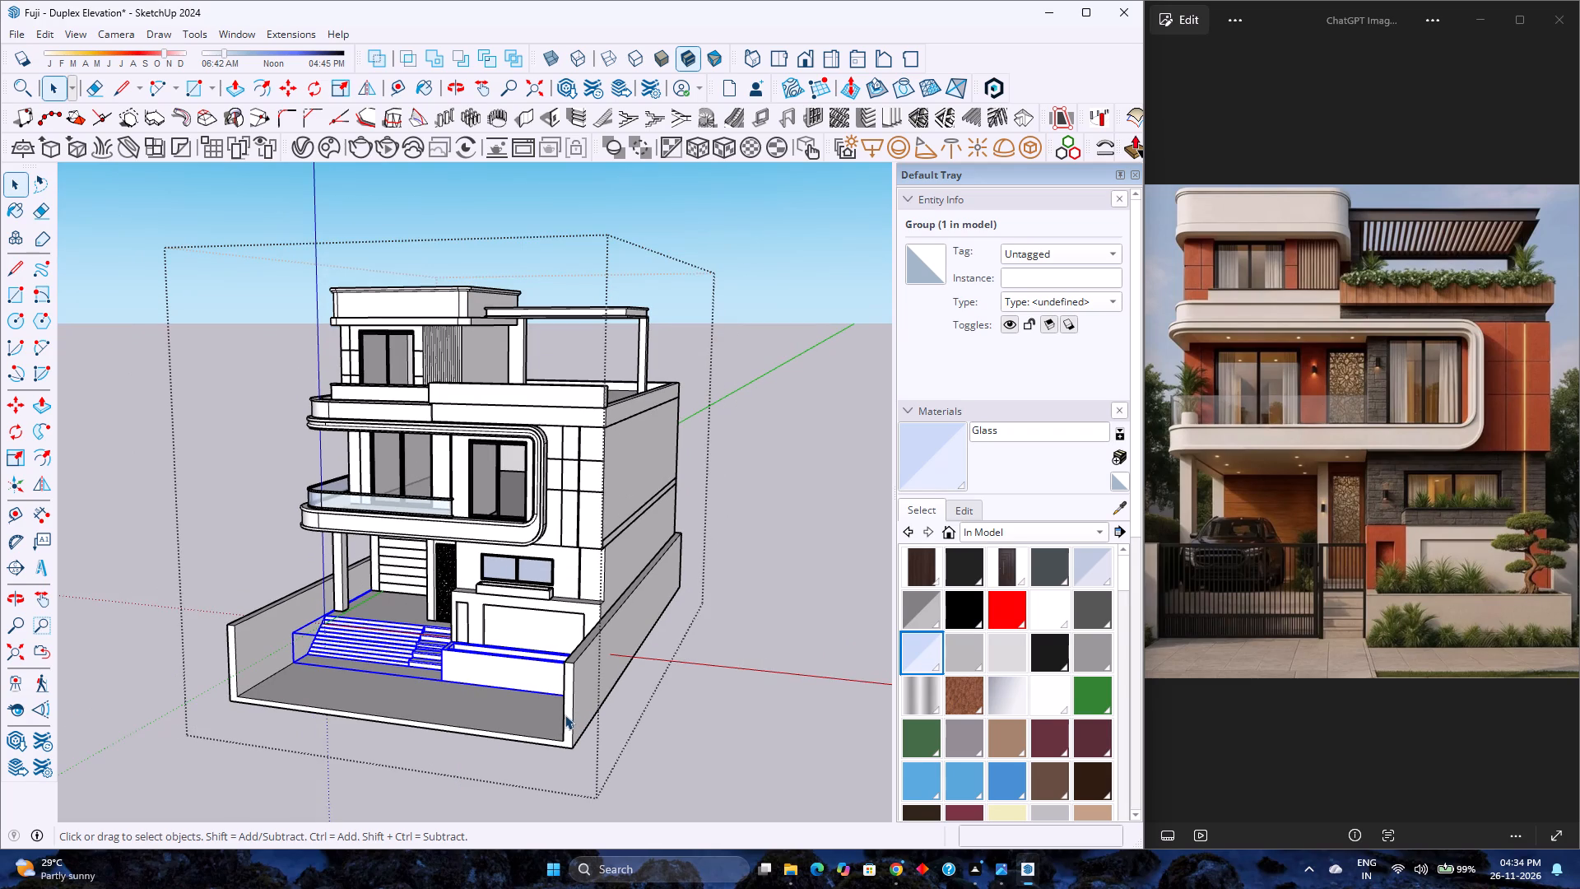
Reopen the slab group and draw 9" lines across the front ends of both side walls at the slab's top surface.
{"action": "double_click", "coordinate": [565, 714]}
{"action": "scroll", "coordinate": [563, 716], "scroll_direction": "up", "scroll_amount": 2}
{"action": "key", "text": "l"}
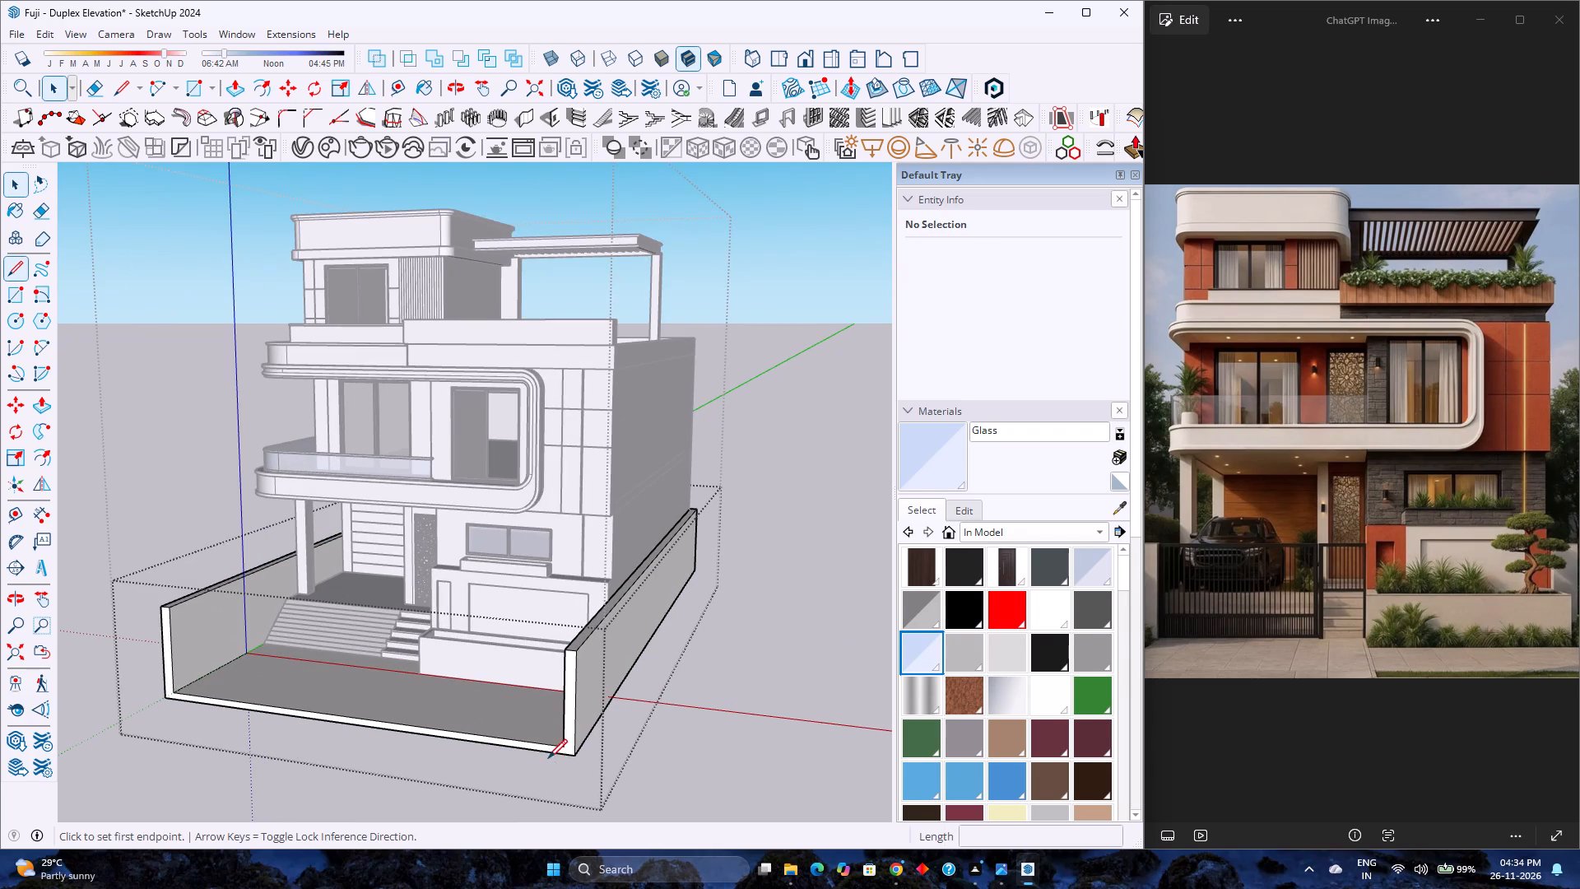
{"action": "scroll", "coordinate": [565, 751], "scroll_direction": "up", "scroll_amount": 3}
{"action": "left_click", "coordinate": [565, 751]}
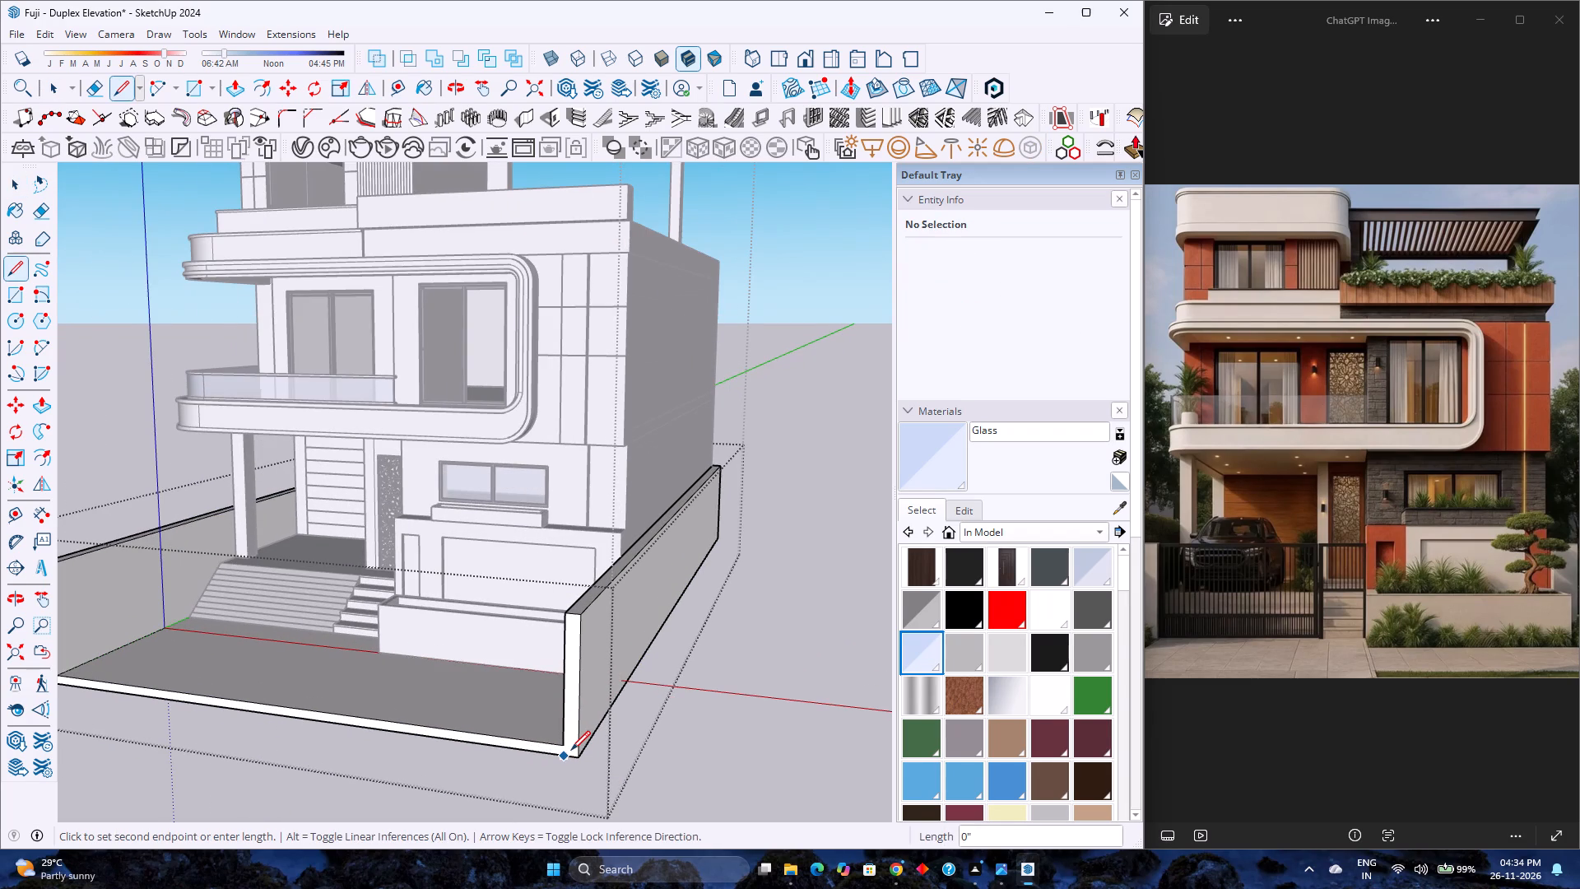
{"action": "key", "text": "Escape"}
{"action": "left_click", "coordinate": [562, 743]}
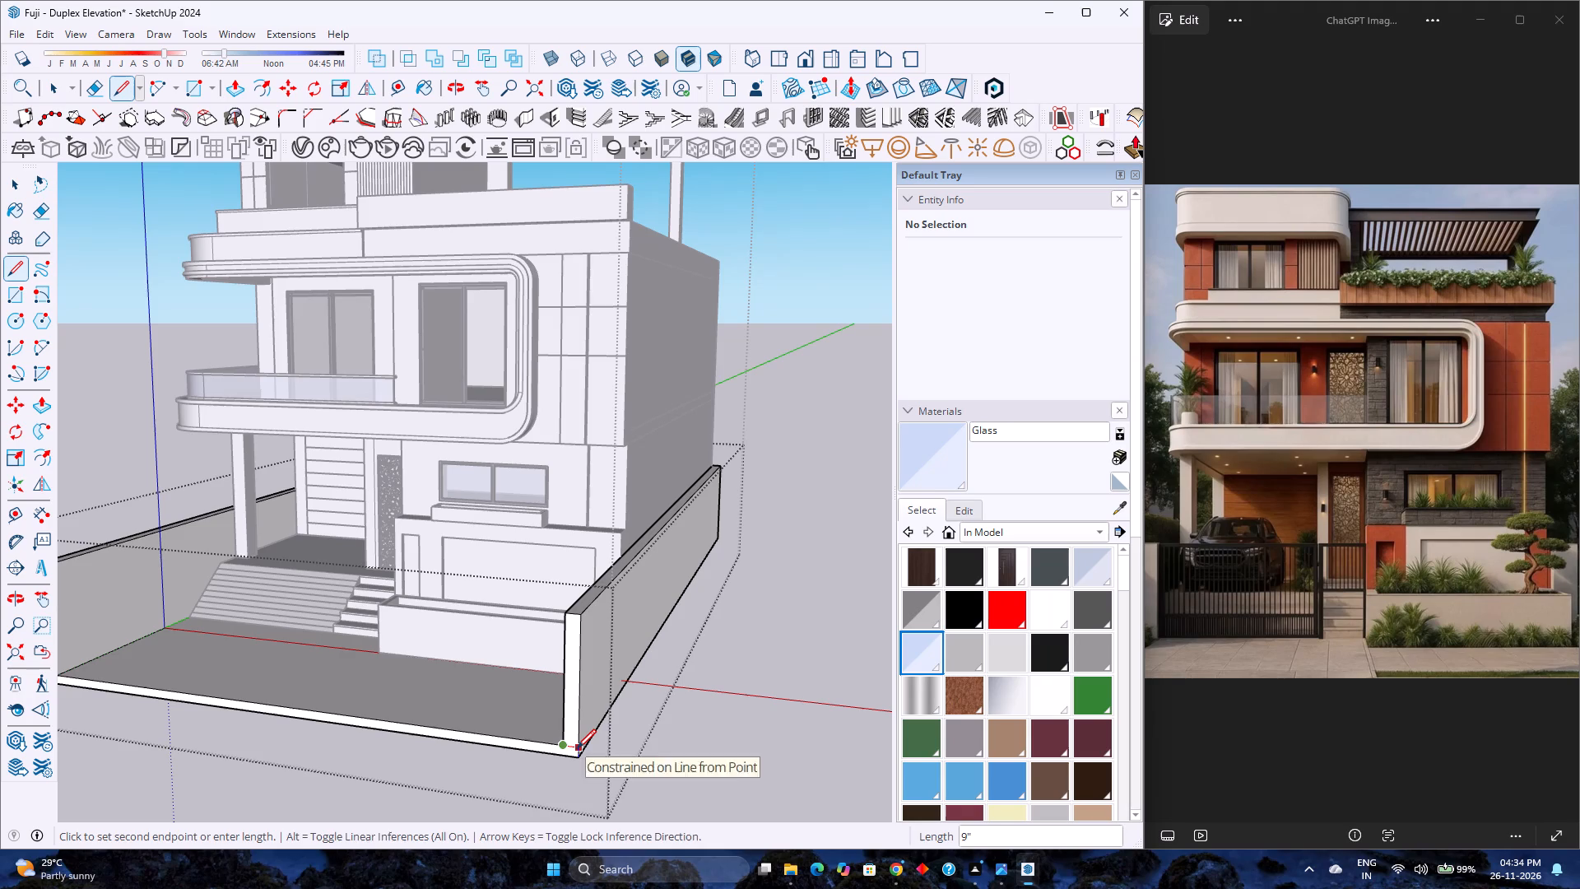
{"action": "left_click", "coordinate": [577, 748]}
{"action": "scroll", "coordinate": [577, 748], "scroll_direction": "down", "scroll_amount": 8}
{"action": "scroll", "coordinate": [286, 702], "scroll_direction": "up", "scroll_amount": 6}
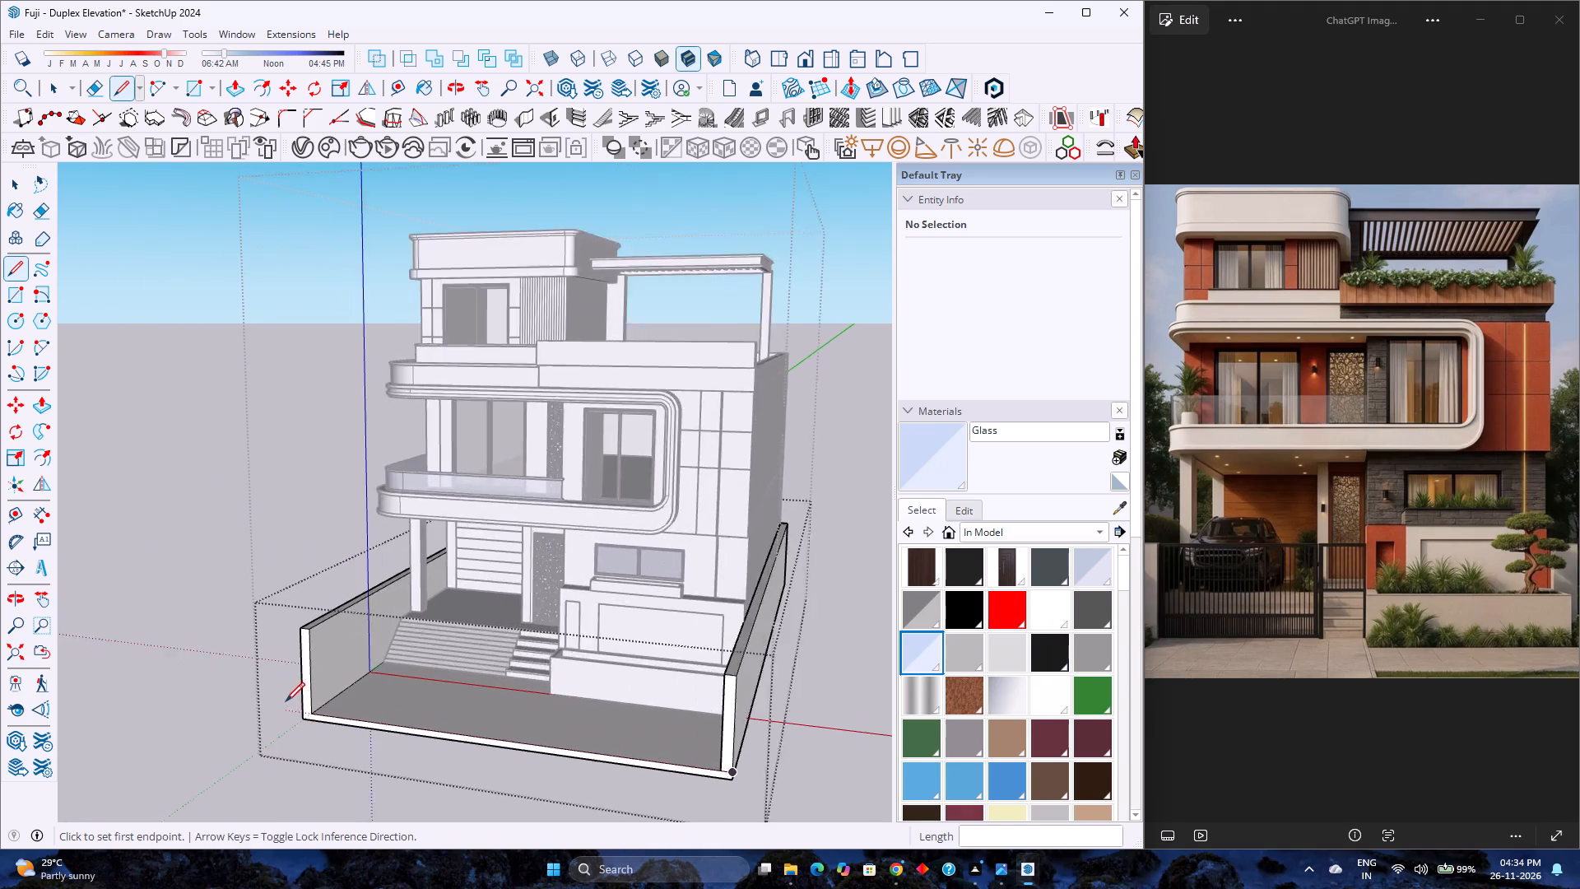
{"action": "scroll", "coordinate": [286, 701], "scroll_direction": "up", "scroll_amount": 8}
{"action": "left_click", "coordinate": [341, 725]}
{"action": "left_click", "coordinate": [319, 721]}
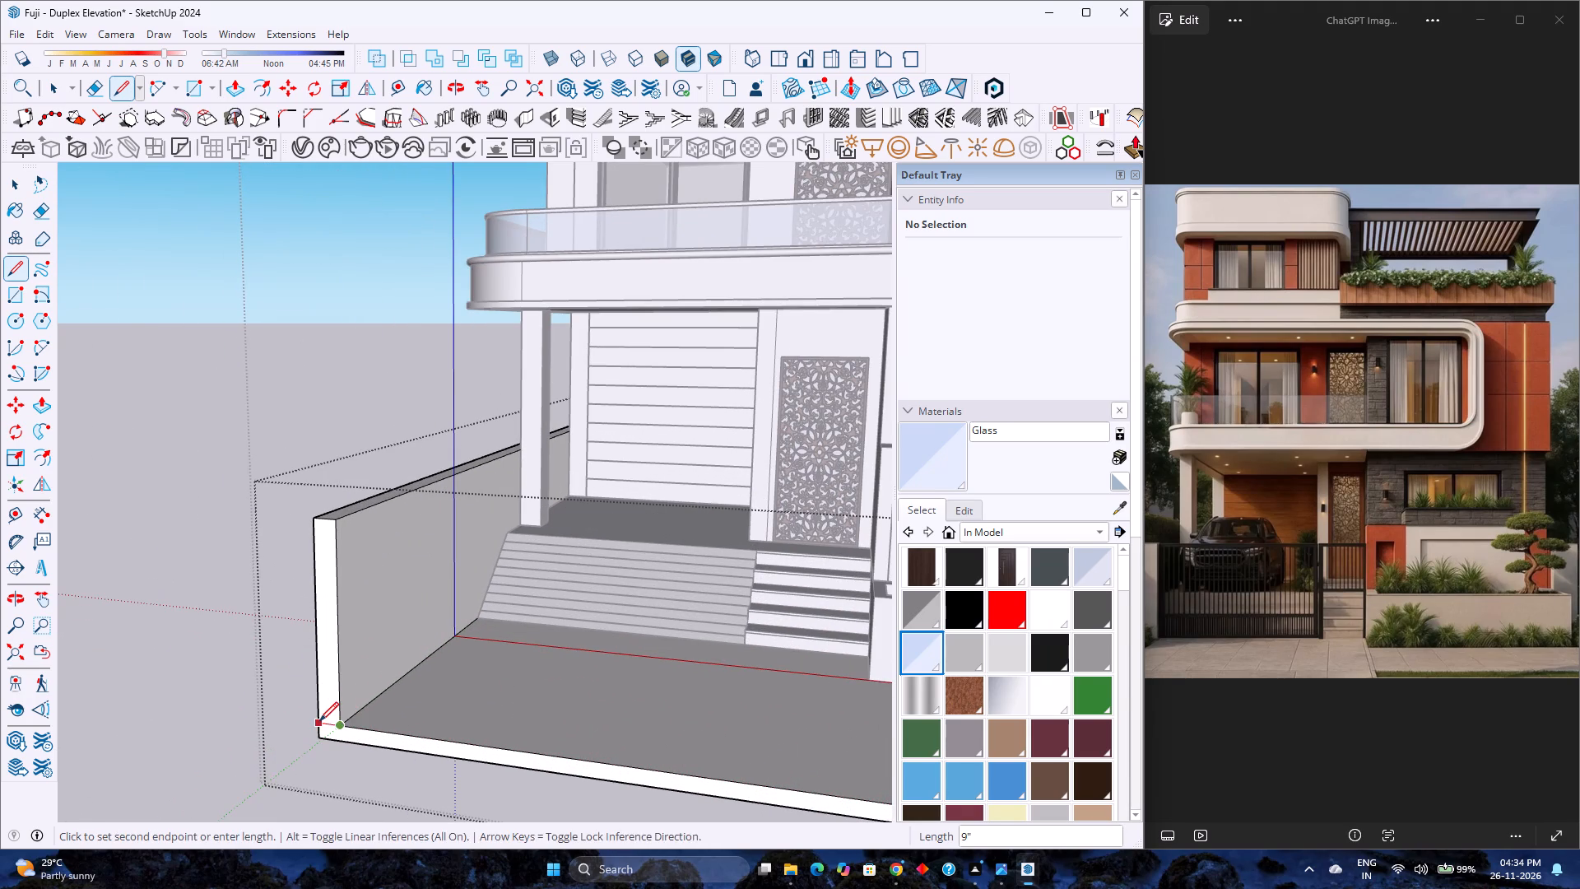
Push the front end of the side wall next to the wide entrance steps back by 12'.
{"action": "key", "text": "p"}
{"action": "left_click", "coordinate": [330, 702]}
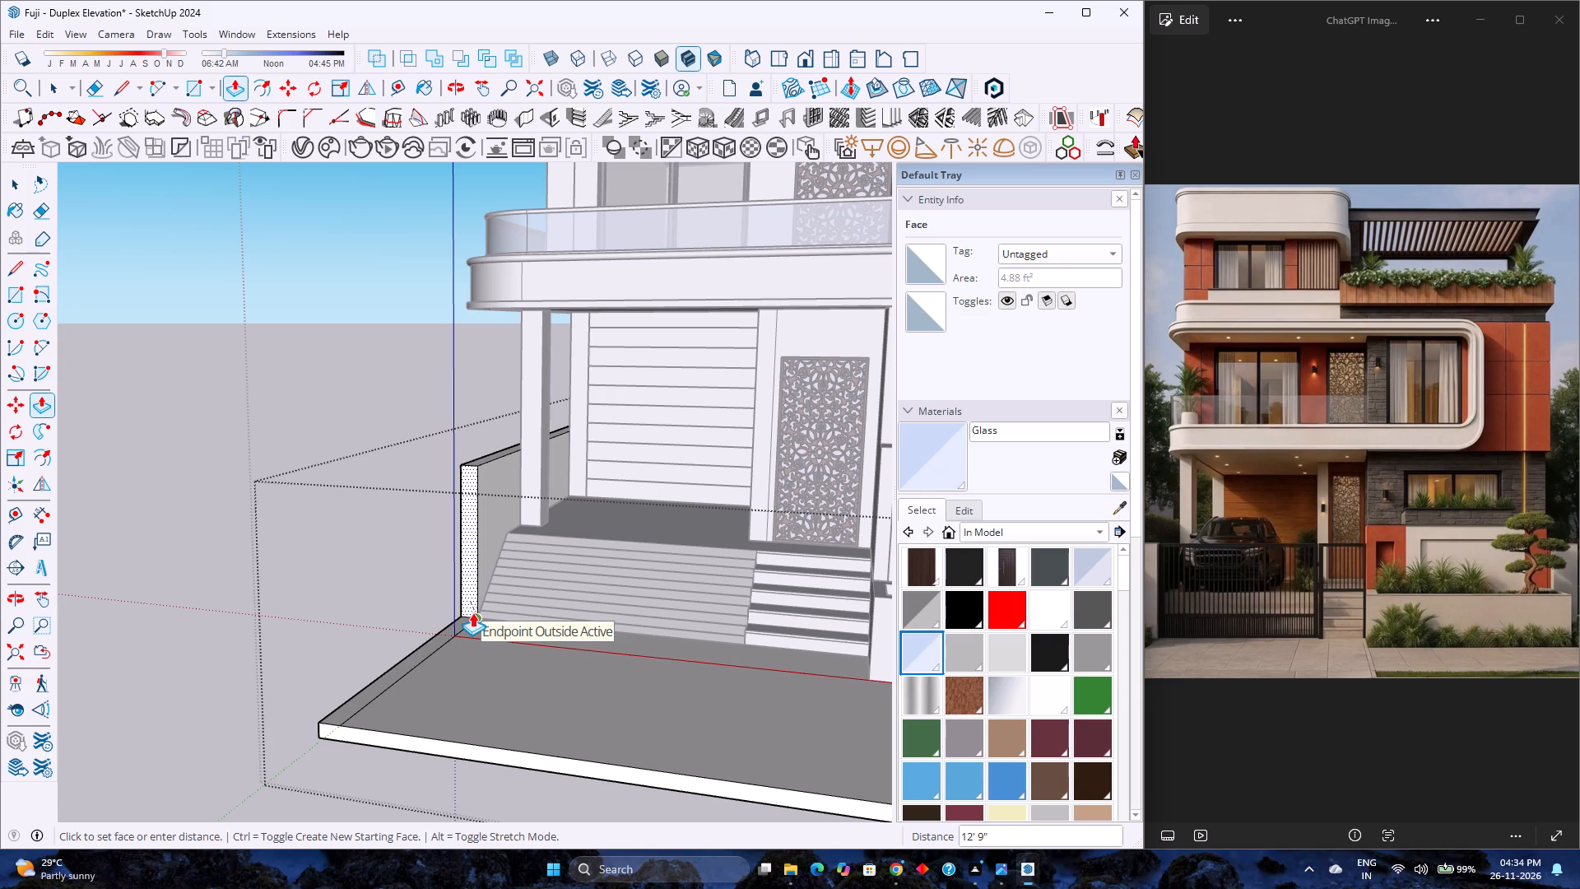
{"action": "type", "text": "12'"}
{"action": "key", "text": "Return"}
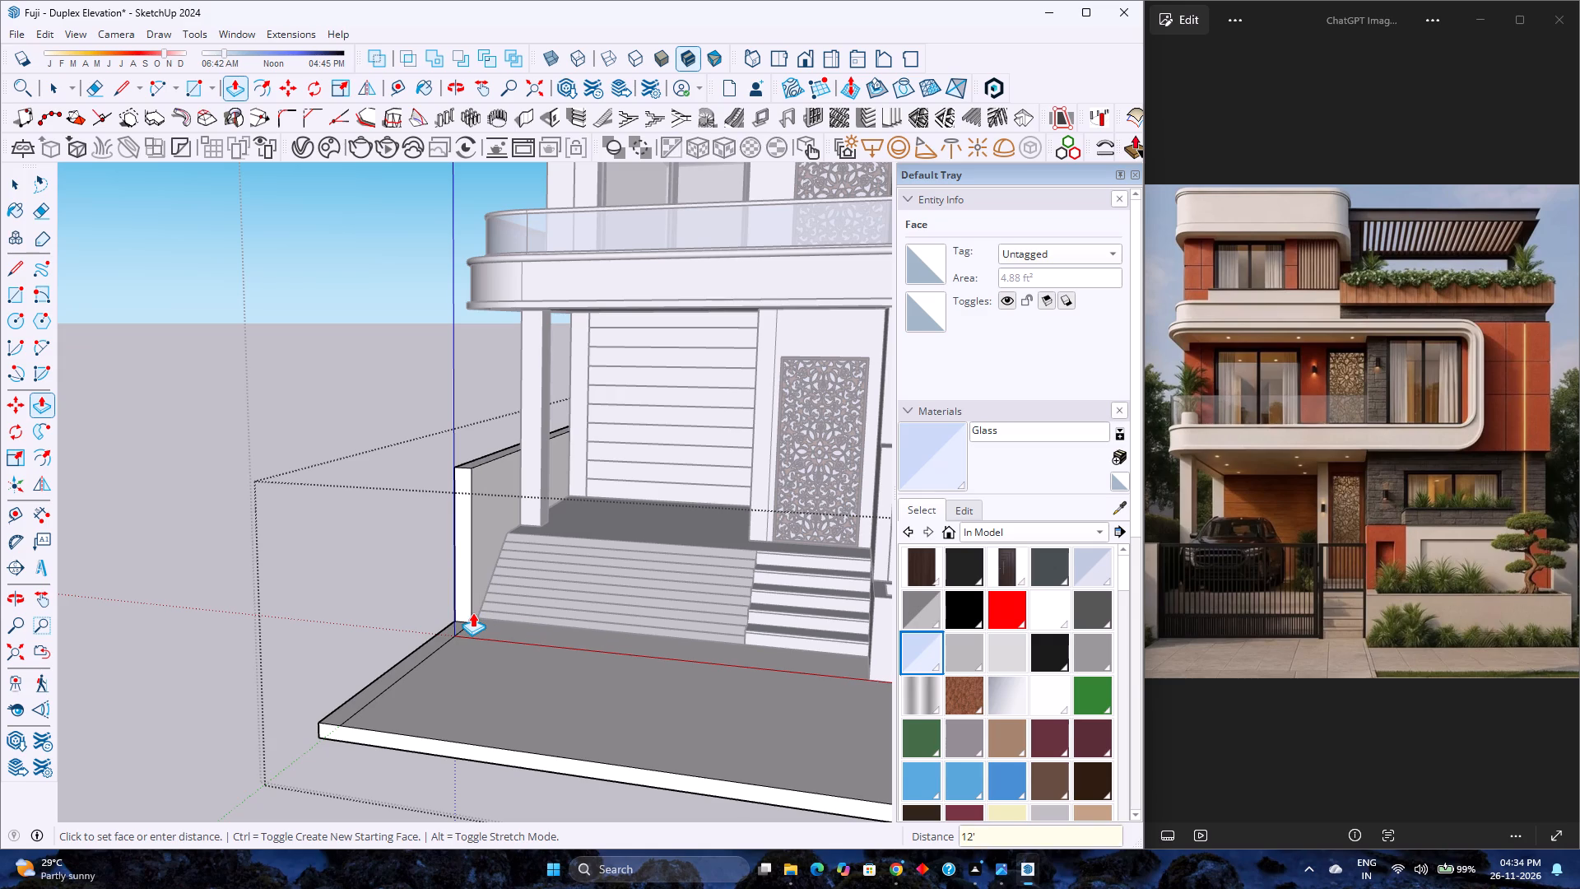
Push the opposite side wall's front end back about 10' to line up with the planter's front face.
{"action": "scroll", "coordinate": [383, 633], "scroll_direction": "down", "scroll_amount": 8}
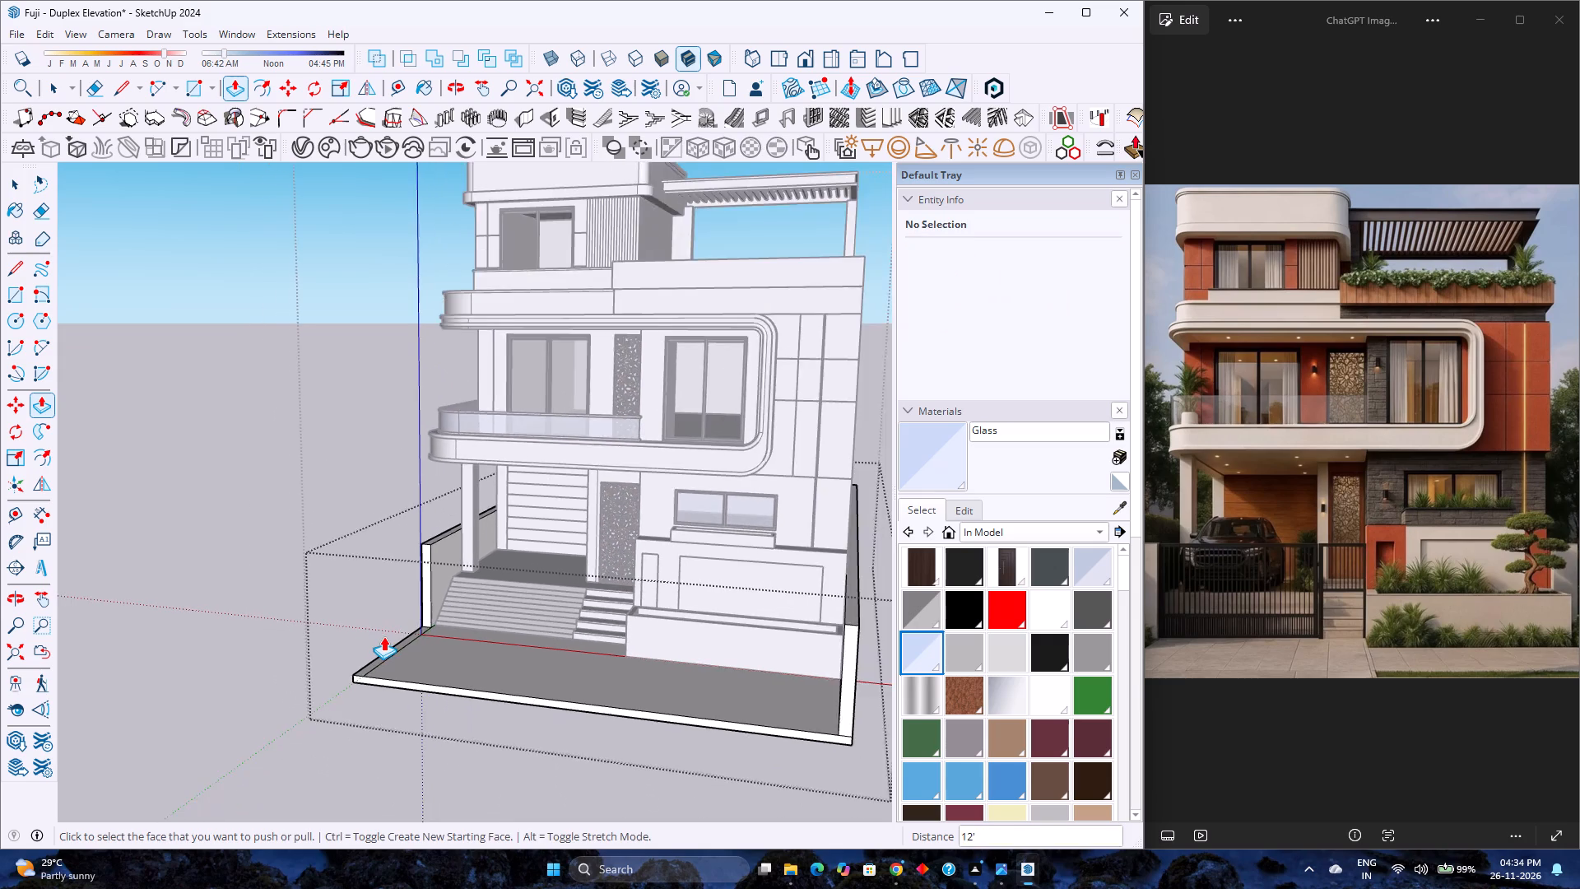
{"action": "scroll", "coordinate": [383, 636], "scroll_direction": "down", "scroll_amount": 1}
{"action": "left_click", "coordinate": [765, 690]}
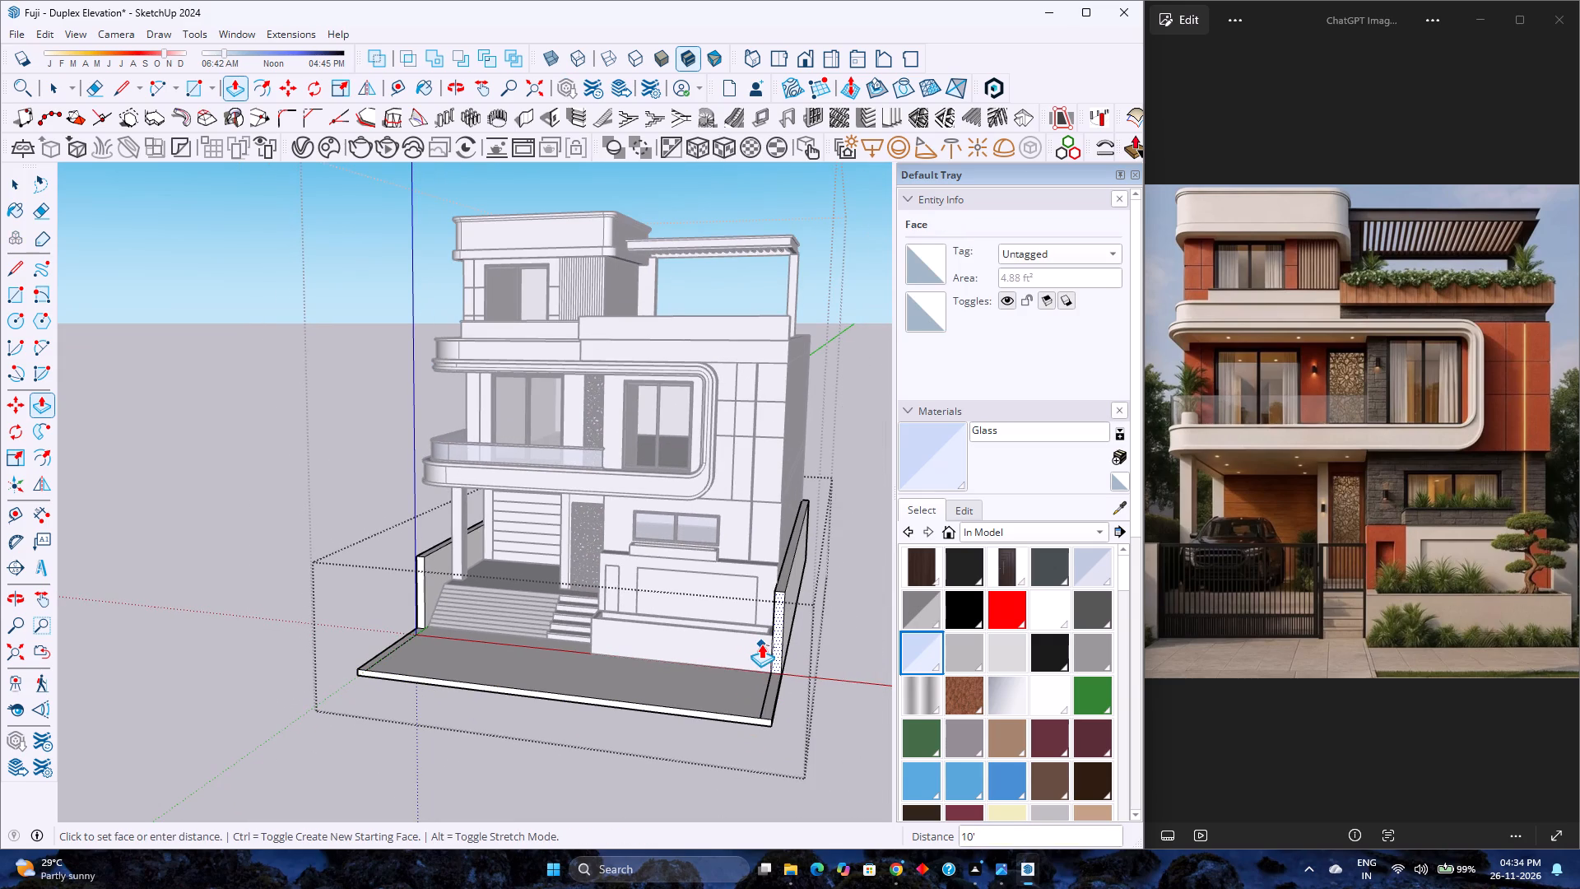
{"action": "left_click", "coordinate": [761, 644]}
Erase the leftover wall edges along both sides of the slab's open front area.
{"action": "scroll", "coordinate": [749, 714], "scroll_direction": "up", "scroll_amount": 3}
{"action": "key", "text": "e"}
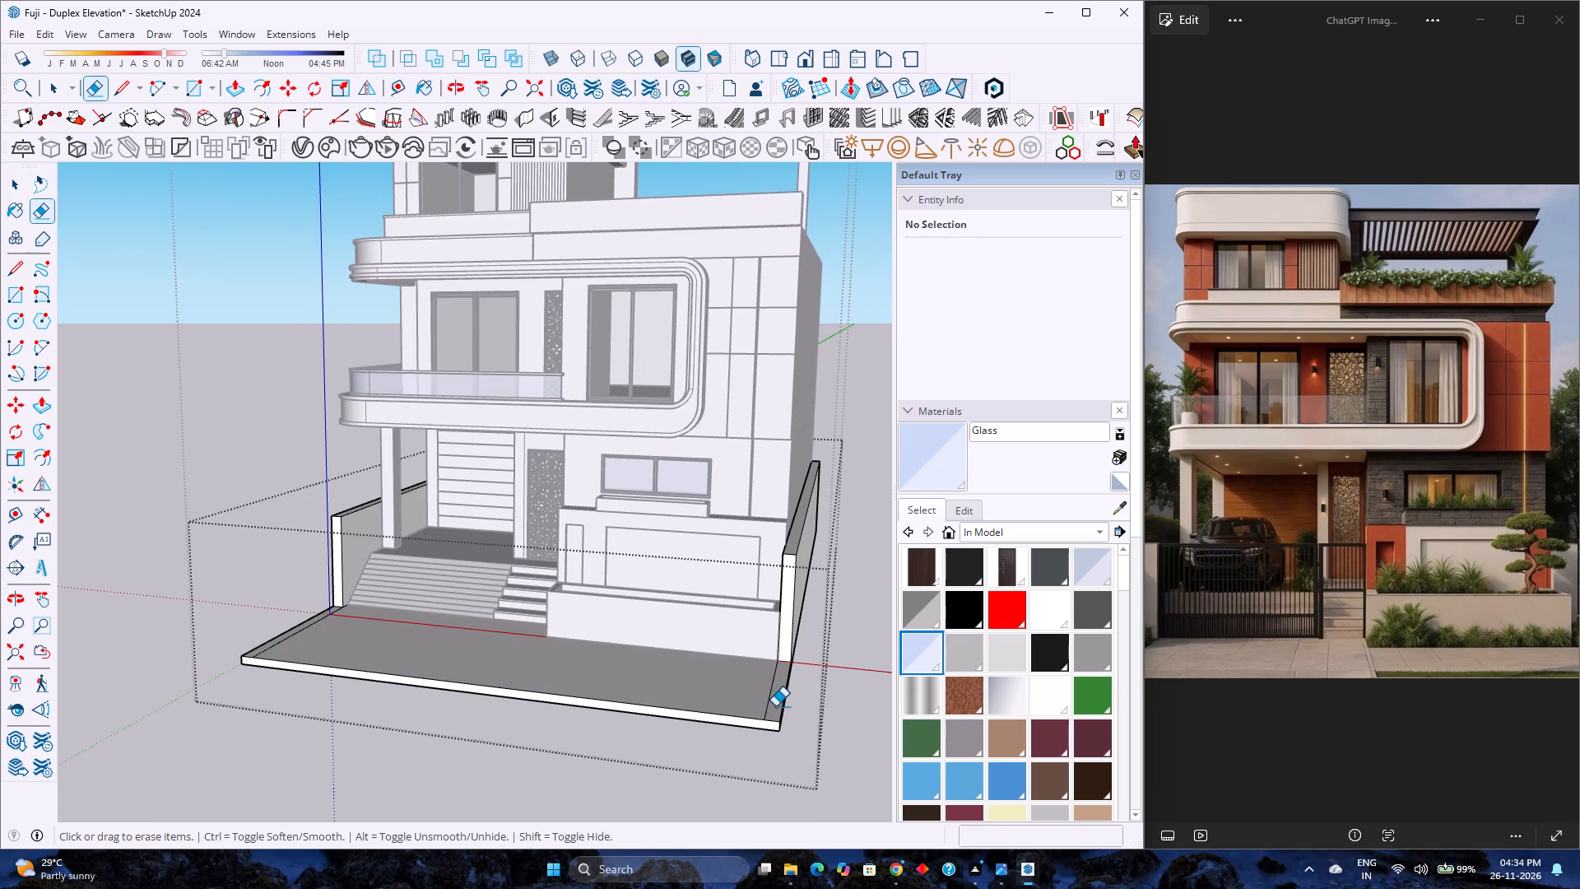
{"action": "left_click", "coordinate": [771, 700]}
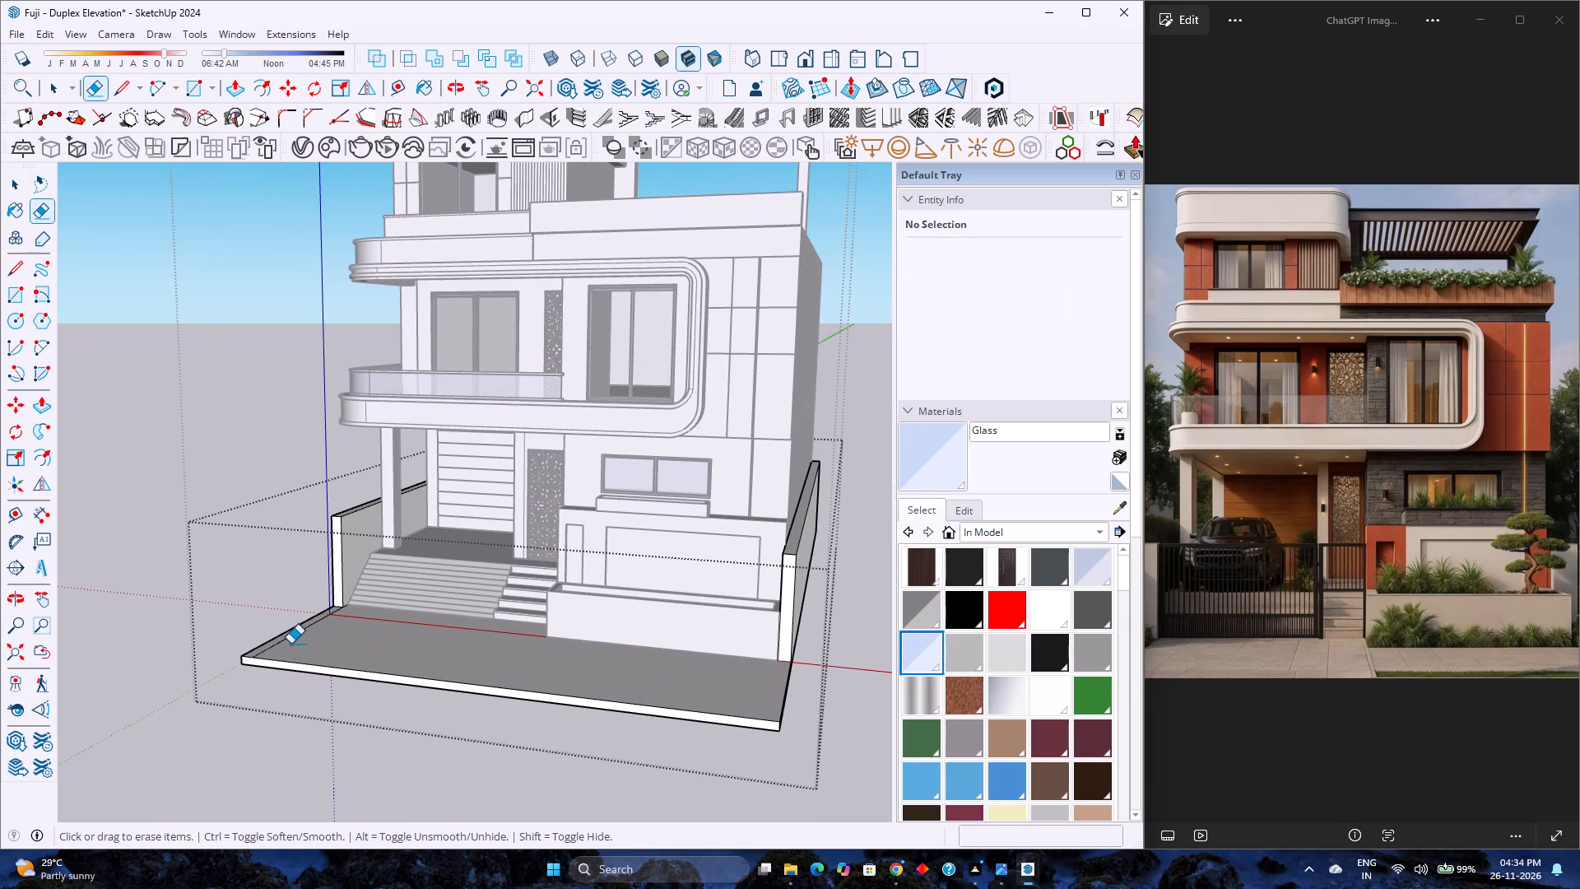
{"action": "left_click", "coordinate": [280, 644]}
{"action": "scroll", "coordinate": [372, 661], "scroll_direction": "down", "scroll_amount": 2}
{"action": "middle_click_drag", "start_coordinate": [374, 662], "coordinate": [461, 843]}
{"action": "scroll", "coordinate": [509, 757], "scroll_direction": "up", "scroll_amount": 4}
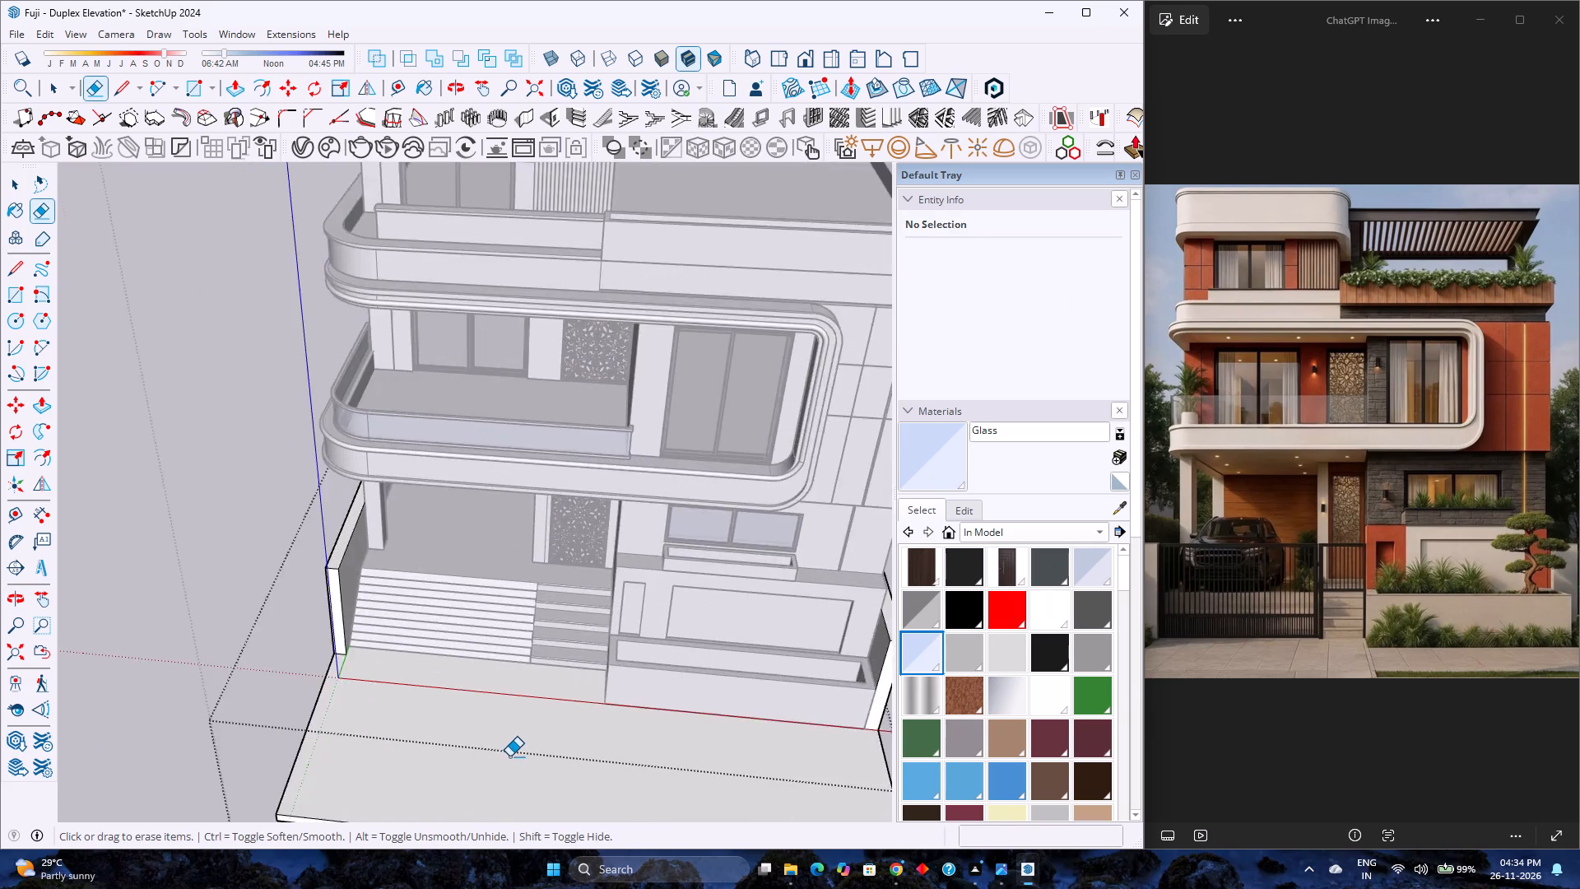
Close the slab group and save the model.
{"action": "scroll", "coordinate": [509, 756], "scroll_direction": "up", "scroll_amount": 3}
{"action": "key", "text": "space"}
{"action": "key", "text": "Escape"}
{"action": "scroll", "coordinate": [170, 661], "scroll_direction": "down", "scroll_amount": 2}
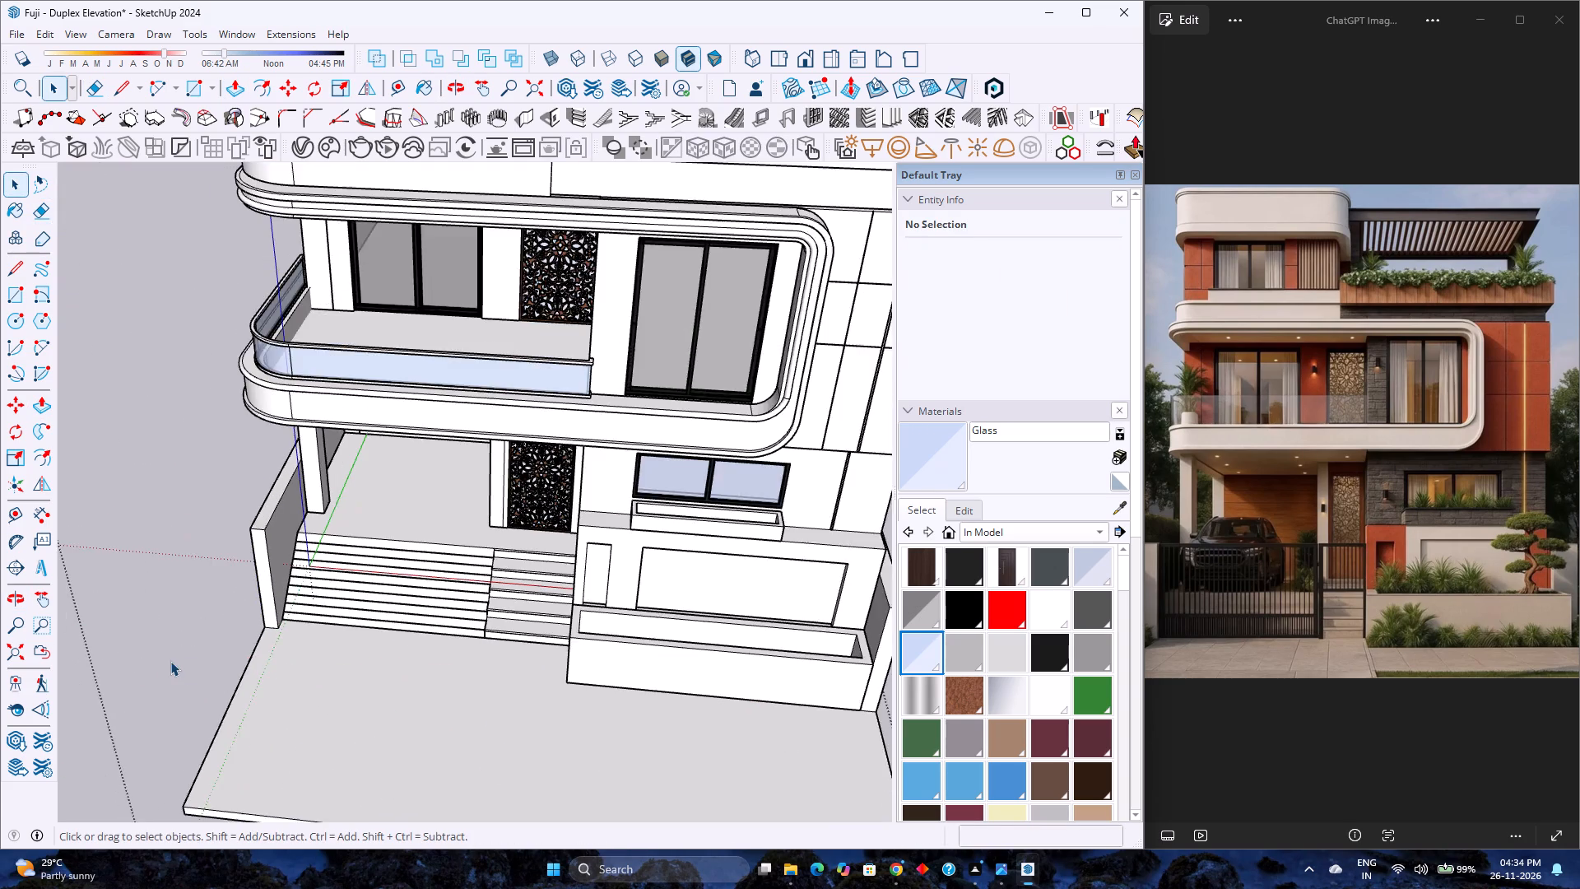
{"action": "scroll", "coordinate": [170, 661], "scroll_direction": "down", "scroll_amount": 5}
{"action": "scroll", "coordinate": [156, 706], "scroll_direction": "up", "scroll_amount": 2}
{"action": "scroll", "coordinate": [155, 708], "scroll_direction": "down", "scroll_amount": 2}
{"action": "scroll", "coordinate": [155, 710], "scroll_direction": "up", "scroll_amount": 3}
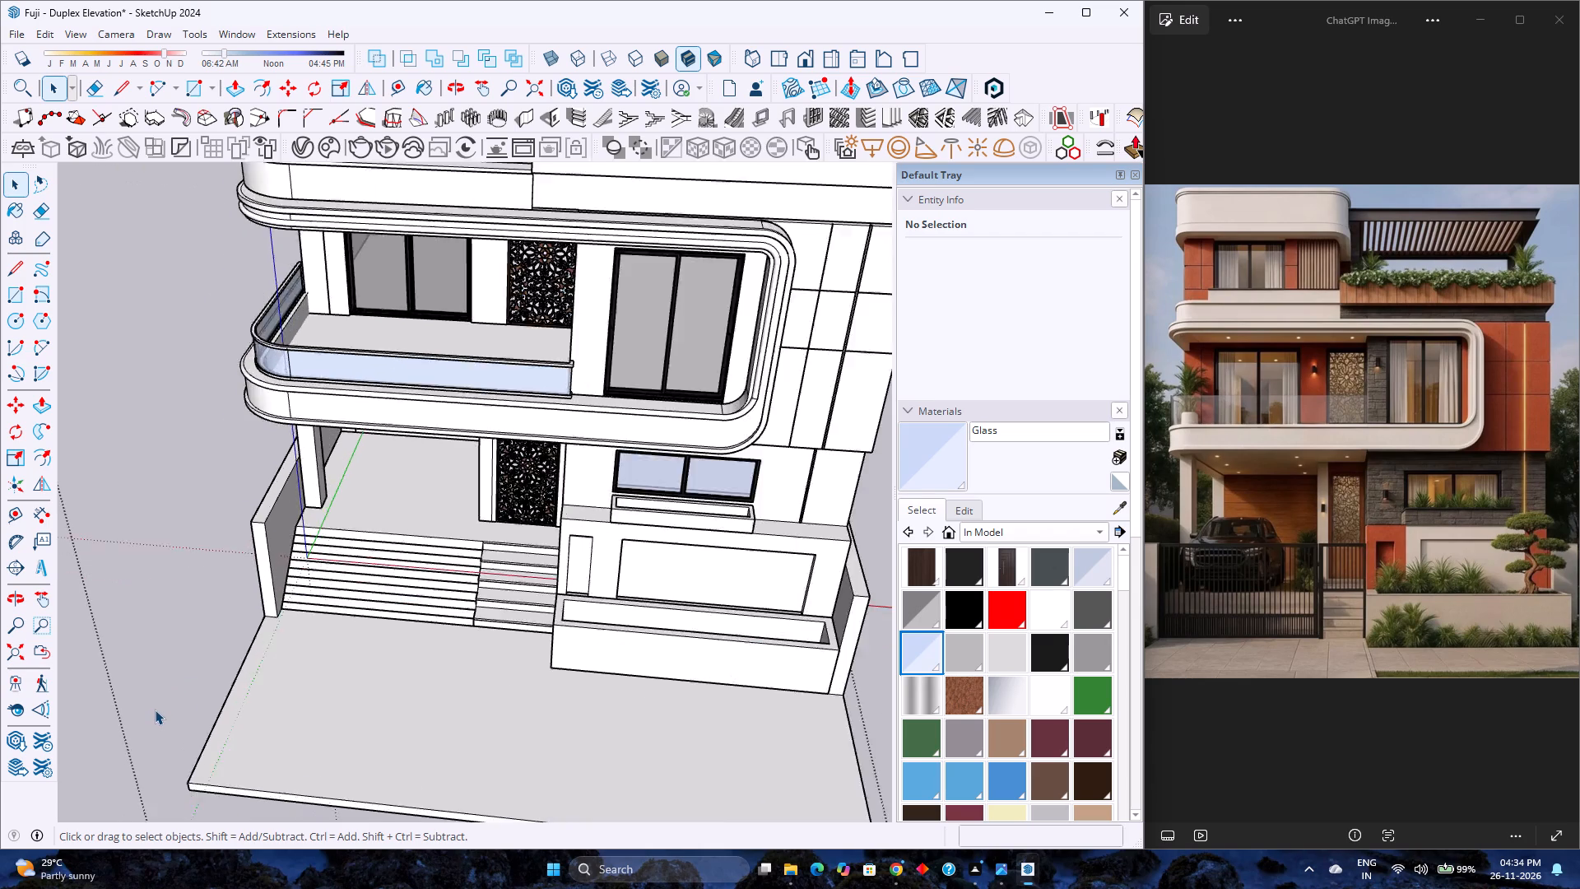
{"action": "scroll", "coordinate": [155, 710], "scroll_direction": "down", "scroll_amount": 3}
{"action": "scroll", "coordinate": [155, 710], "scroll_direction": "up", "scroll_amount": 3}
{"action": "scroll", "coordinate": [155, 710], "scroll_direction": "down", "scroll_amount": 5}
{"action": "scroll", "coordinate": [155, 710], "scroll_direction": "up", "scroll_amount": 4}
{"action": "scroll", "coordinate": [155, 710], "scroll_direction": "down", "scroll_amount": 4}
{"action": "scroll", "coordinate": [155, 710], "scroll_direction": "up", "scroll_amount": 3}
{"action": "scroll", "coordinate": [155, 710], "scroll_direction": "down", "scroll_amount": 4}
{"action": "scroll", "coordinate": [155, 710], "scroll_direction": "up", "scroll_amount": 4}
{"action": "scroll", "coordinate": [155, 710], "scroll_direction": "down", "scroll_amount": 4}
{"action": "scroll", "coordinate": [155, 710], "scroll_direction": "up", "scroll_amount": 3}
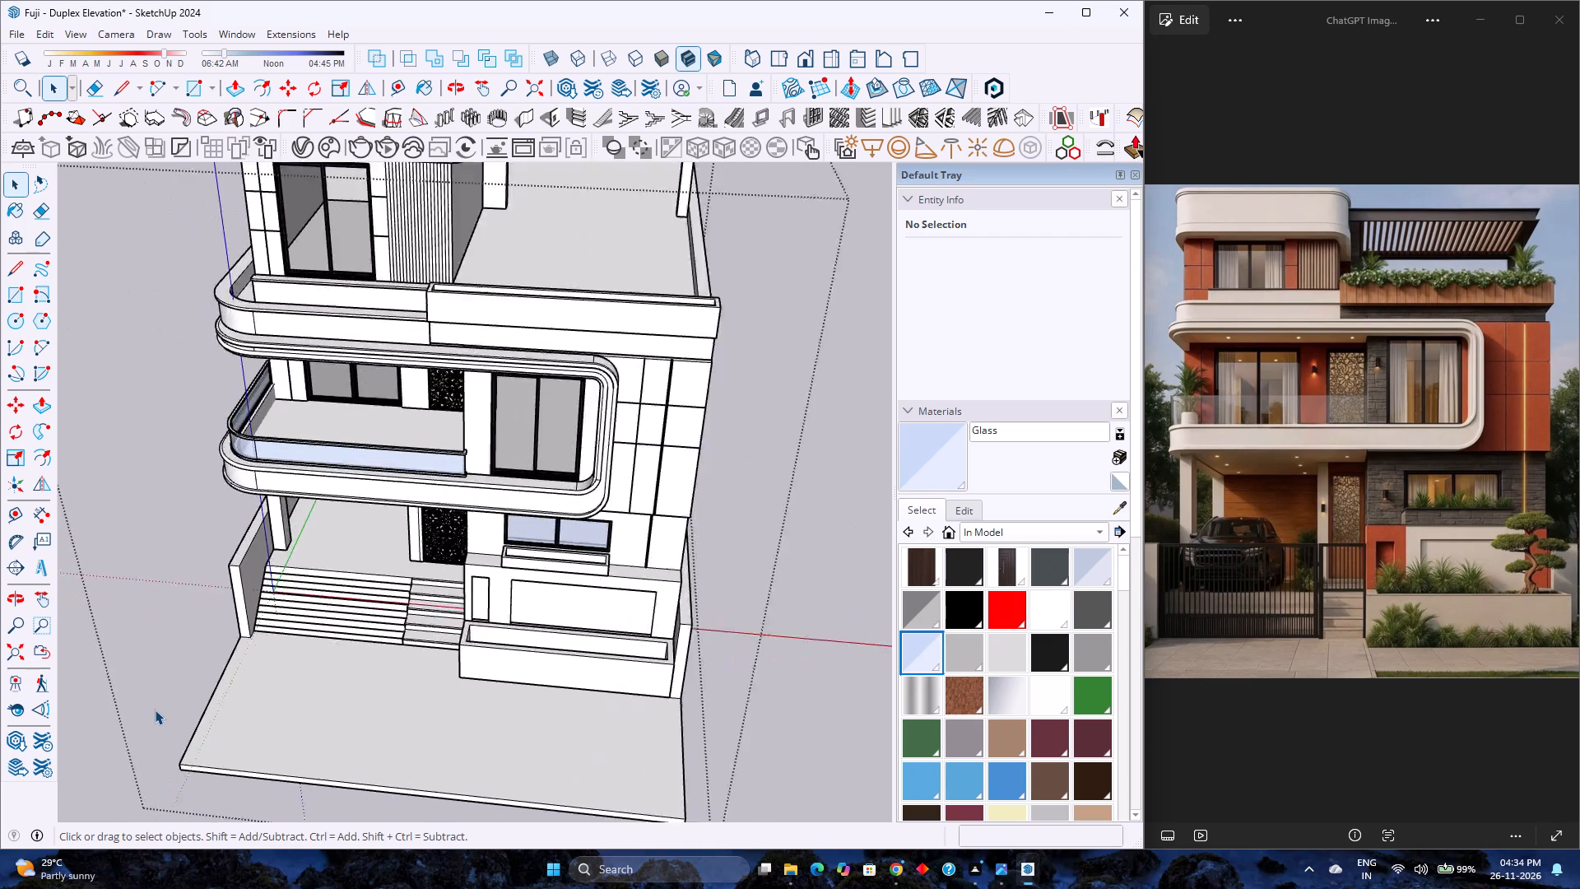
{"action": "scroll", "coordinate": [155, 710], "scroll_direction": "down", "scroll_amount": 4}
{"action": "key", "text": "ctrl+s"}
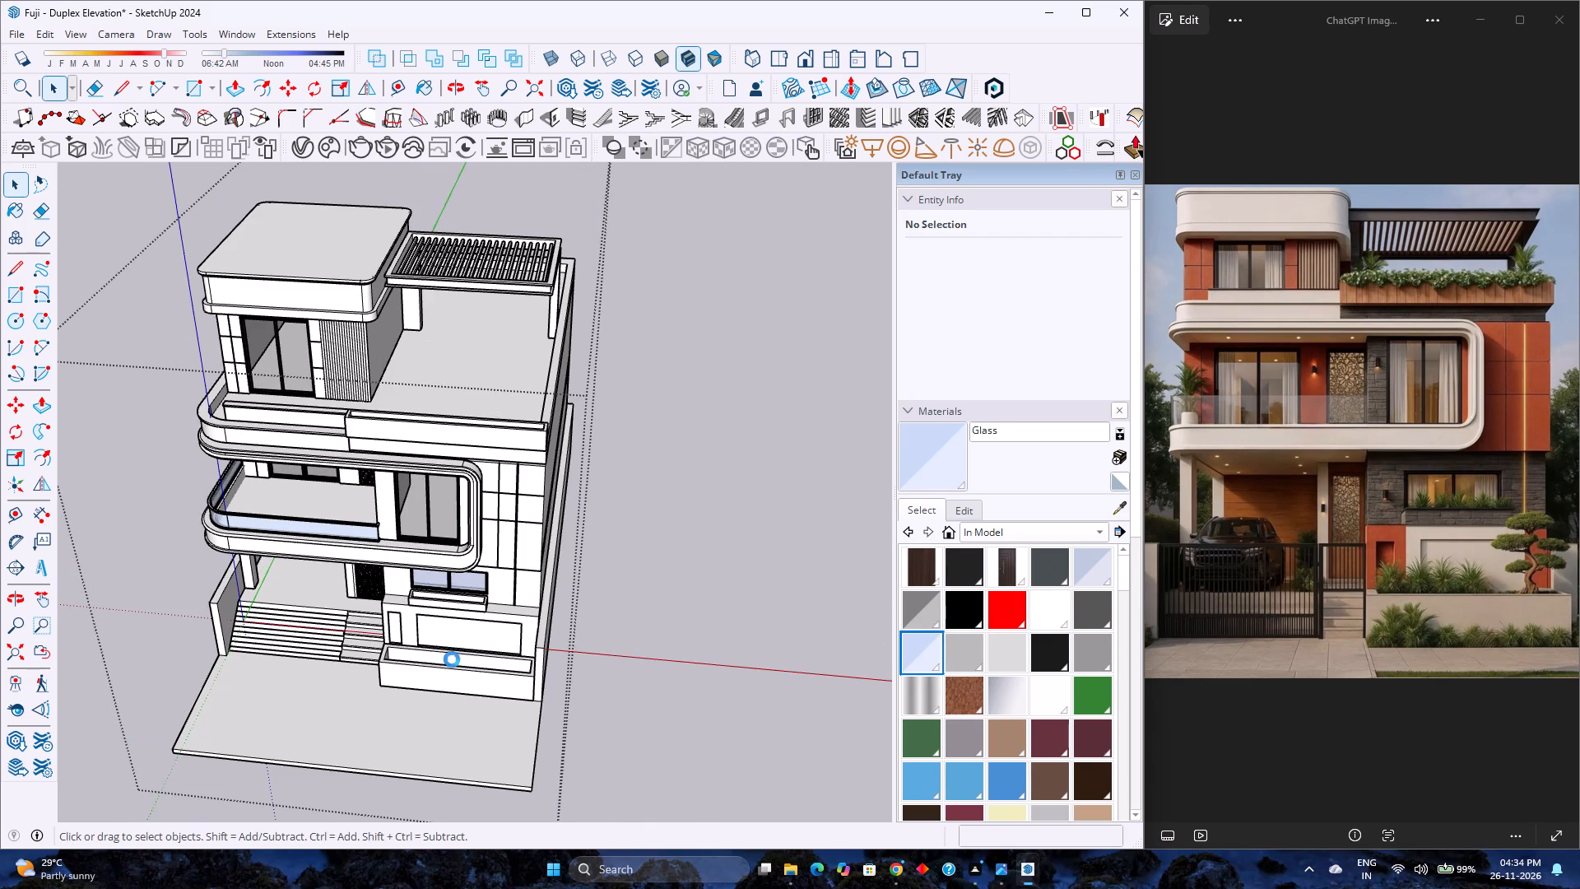
Examine the slab's open front area and both shortened side walls from the front and the planter side.
{"action": "scroll", "coordinate": [351, 669], "scroll_direction": "up", "scroll_amount": 3}
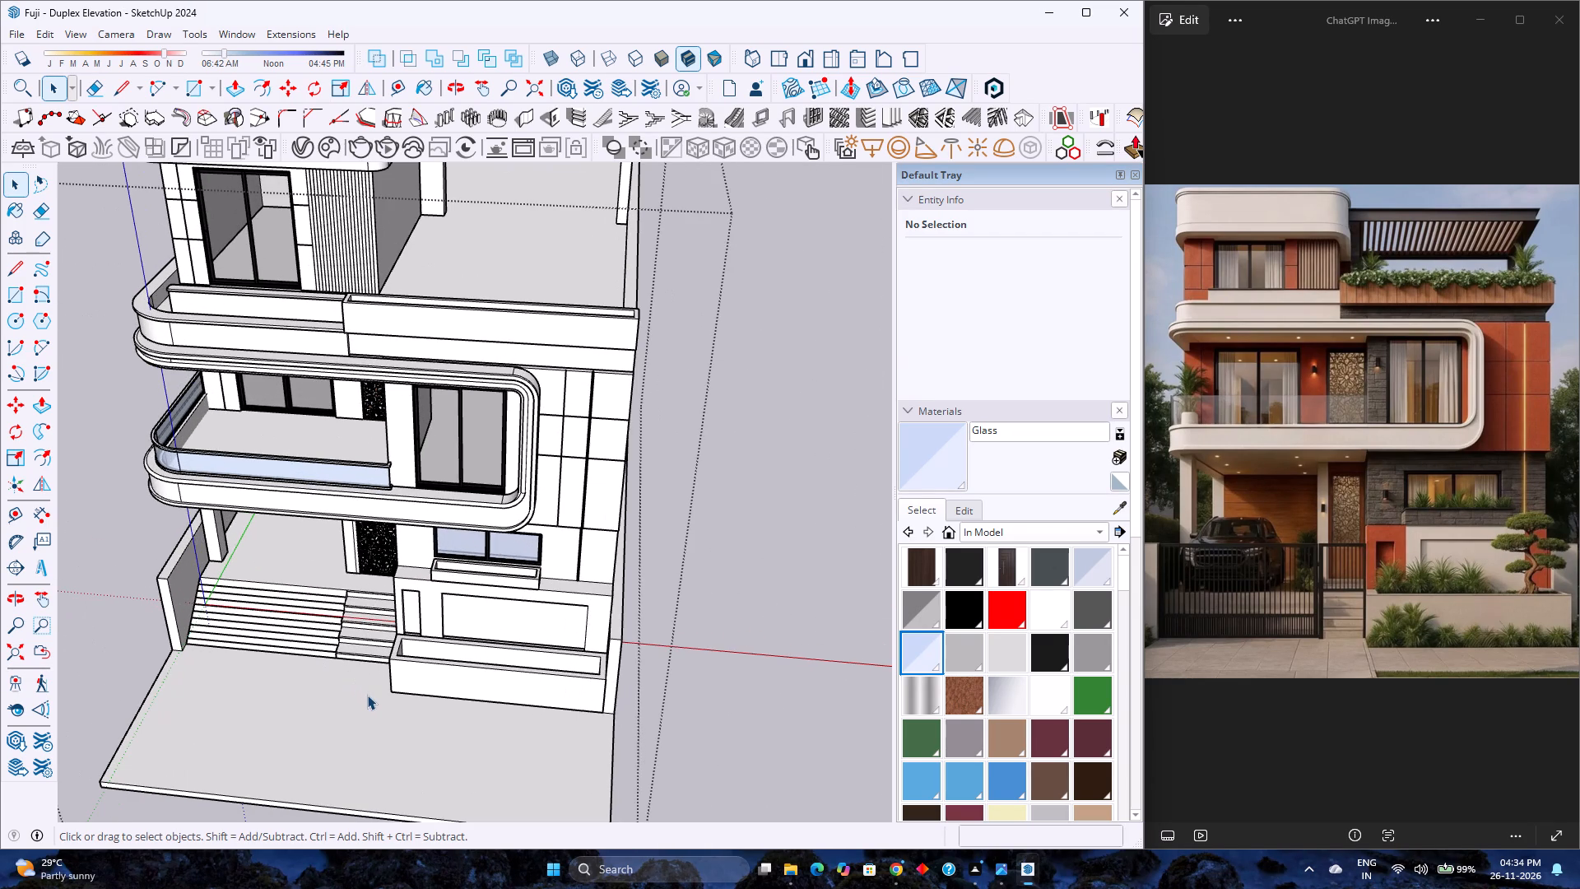
{"action": "scroll", "coordinate": [369, 695], "scroll_direction": "up", "scroll_amount": 2}
{"action": "scroll", "coordinate": [369, 695], "scroll_direction": "down", "scroll_amount": 3}
{"action": "scroll", "coordinate": [369, 695], "scroll_direction": "up", "scroll_amount": 3}
{"action": "scroll", "coordinate": [369, 695], "scroll_direction": "down", "scroll_amount": 1}
{"action": "middle_click_drag", "start_coordinate": [369, 695], "coordinate": [511, 579]}
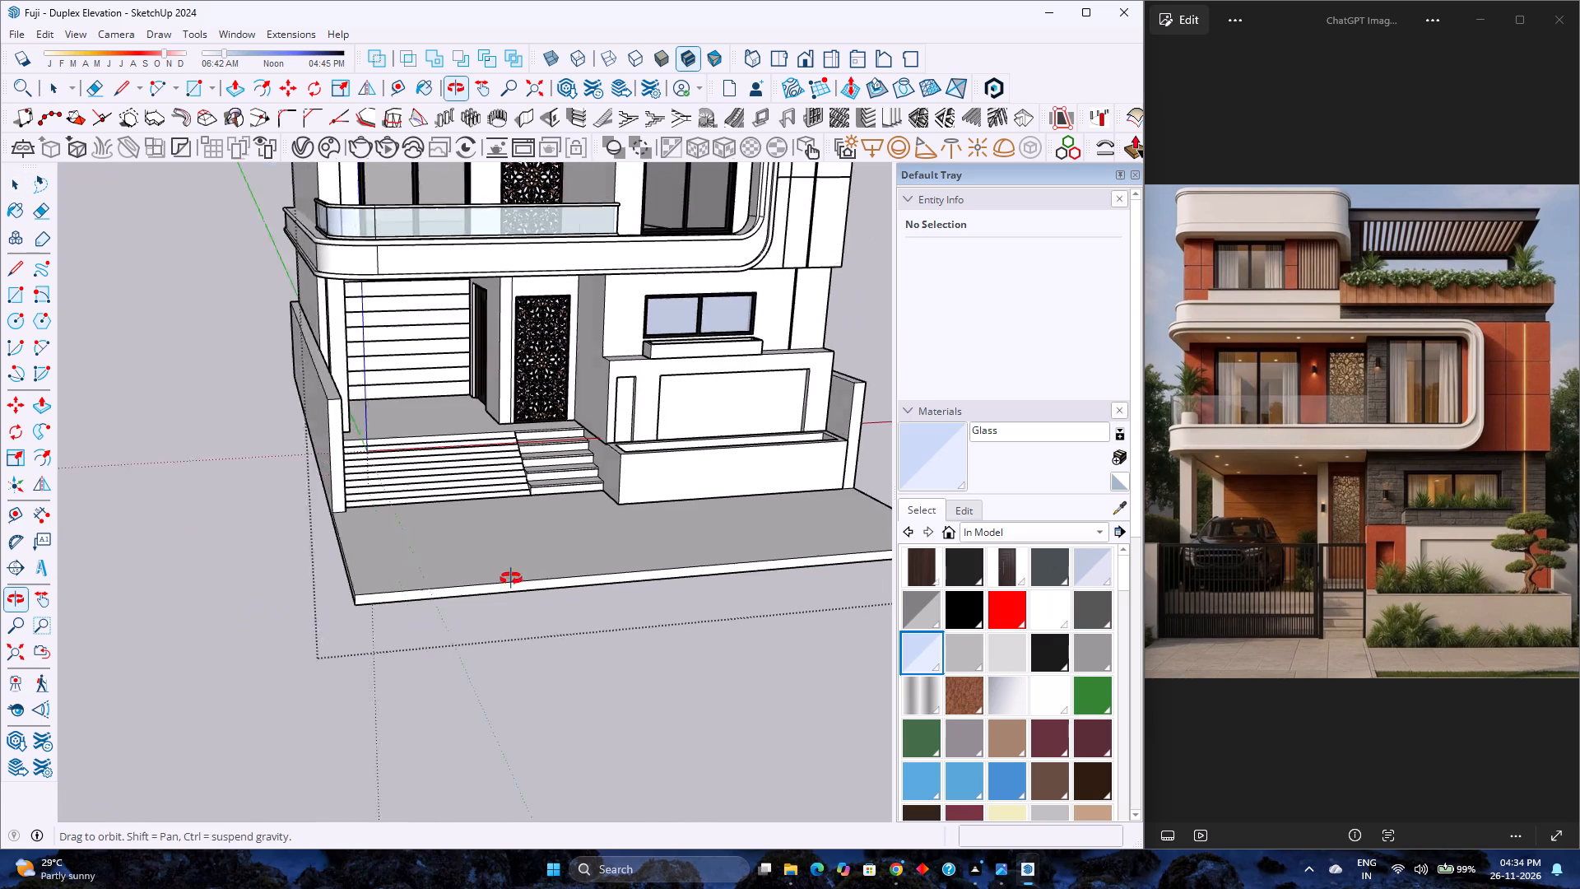
{"action": "middle_click_drag", "start_coordinate": [511, 579], "coordinate": [509, 579]}
{"action": "middle_click", "coordinate": [509, 579]}
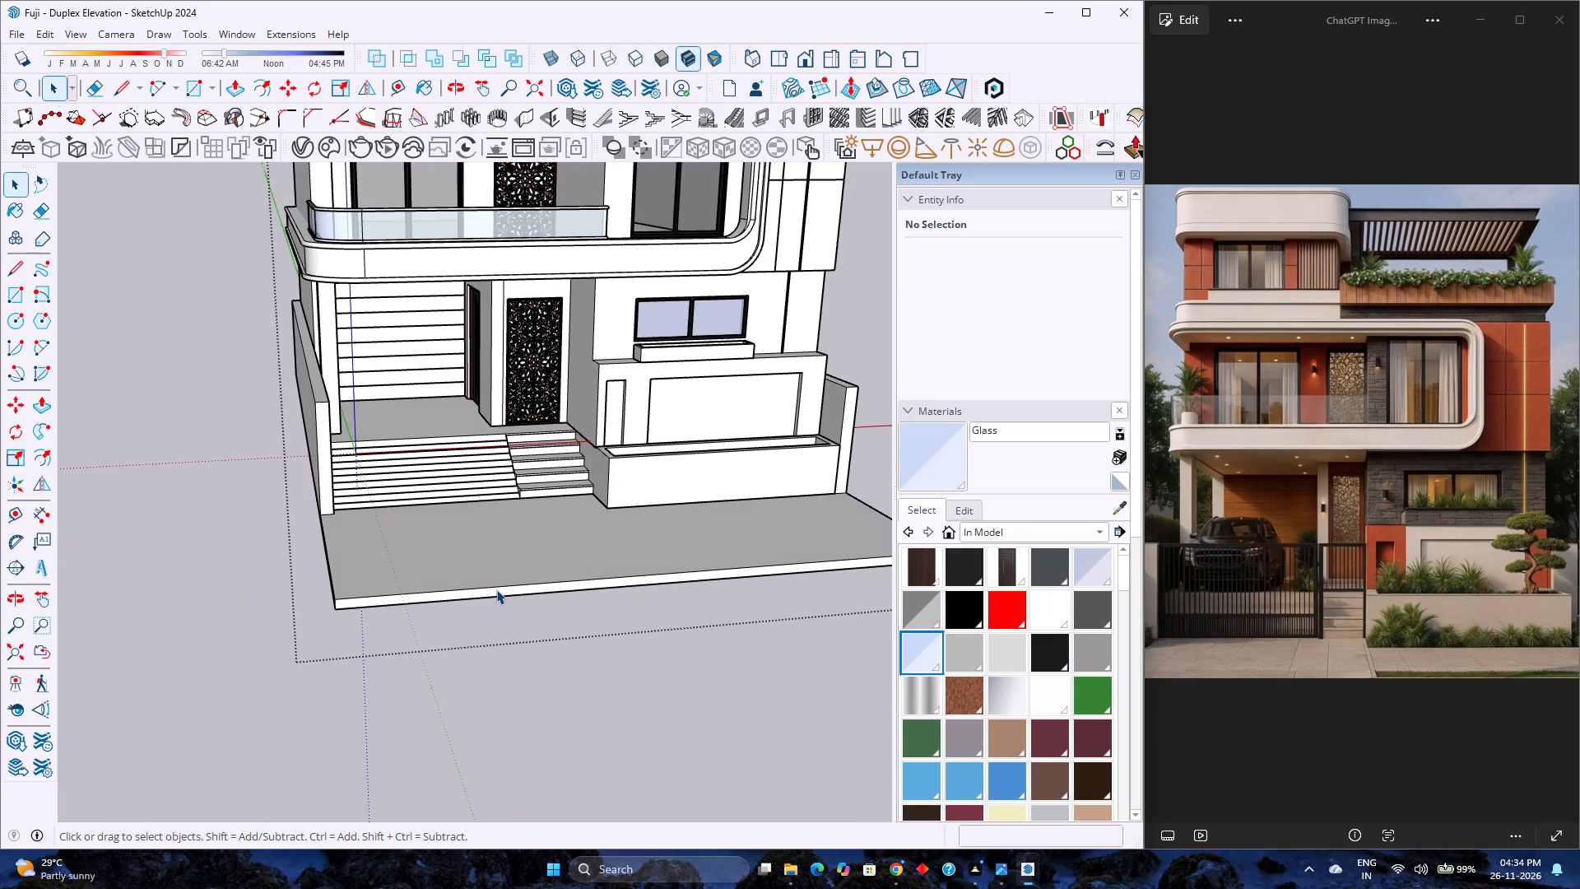
{"action": "scroll", "coordinate": [310, 632], "scroll_direction": "down", "scroll_amount": 1}
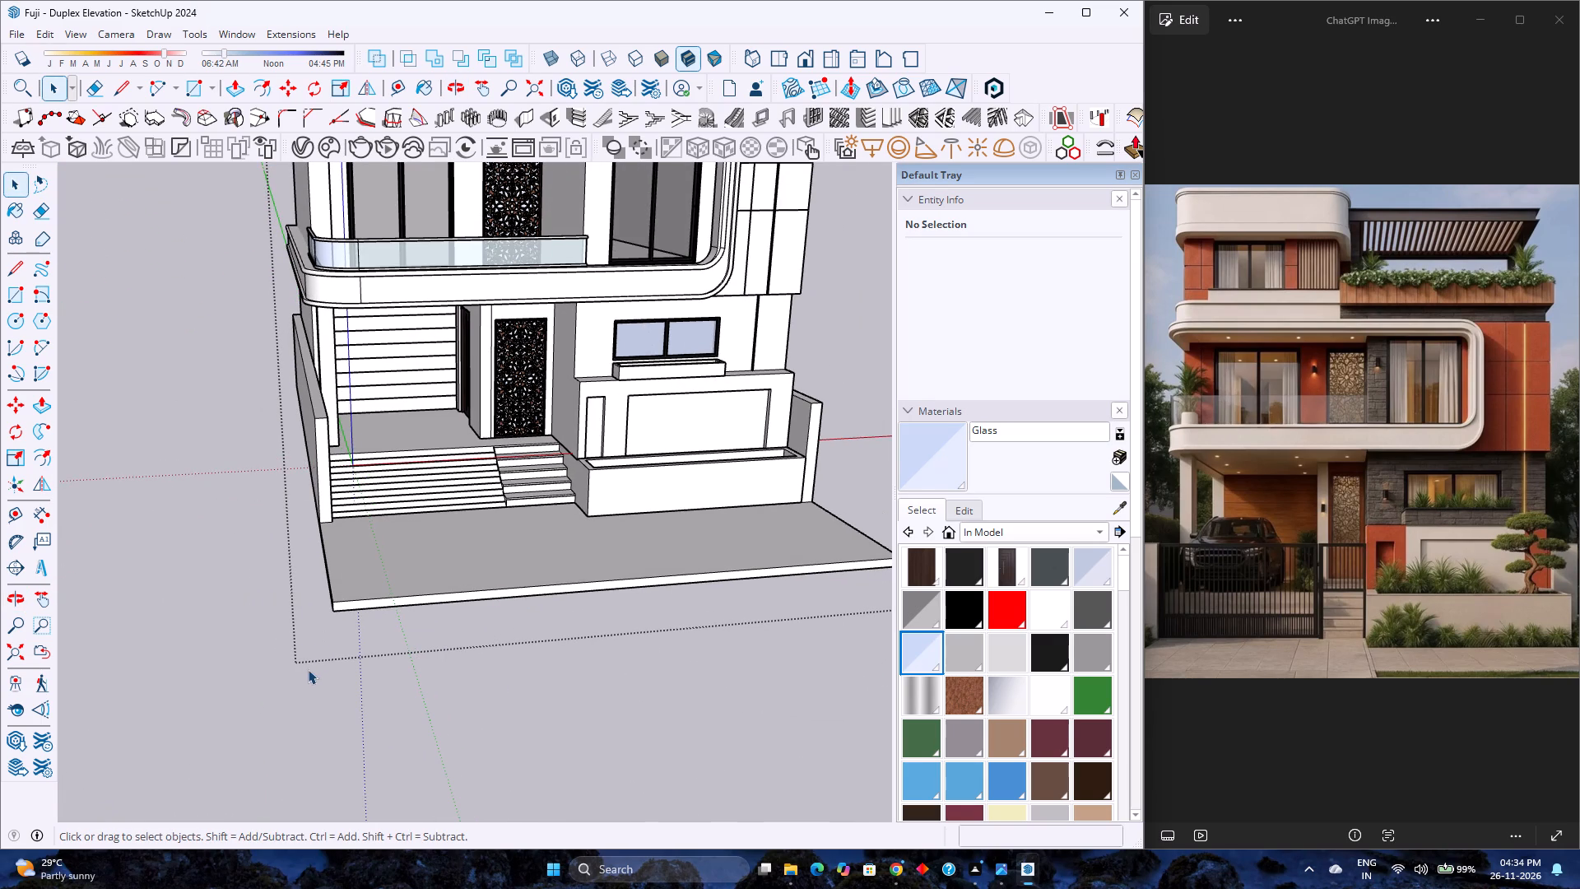
{"action": "scroll", "coordinate": [409, 722], "scroll_direction": "down", "scroll_amount": 3}
{"action": "scroll", "coordinate": [409, 722], "scroll_direction": "up", "scroll_amount": 2}
{"action": "scroll", "coordinate": [409, 722], "scroll_direction": "down", "scroll_amount": 3}
{"action": "scroll", "coordinate": [409, 722], "scroll_direction": "up", "scroll_amount": 3}
{"action": "scroll", "coordinate": [409, 722], "scroll_direction": "down", "scroll_amount": 2}
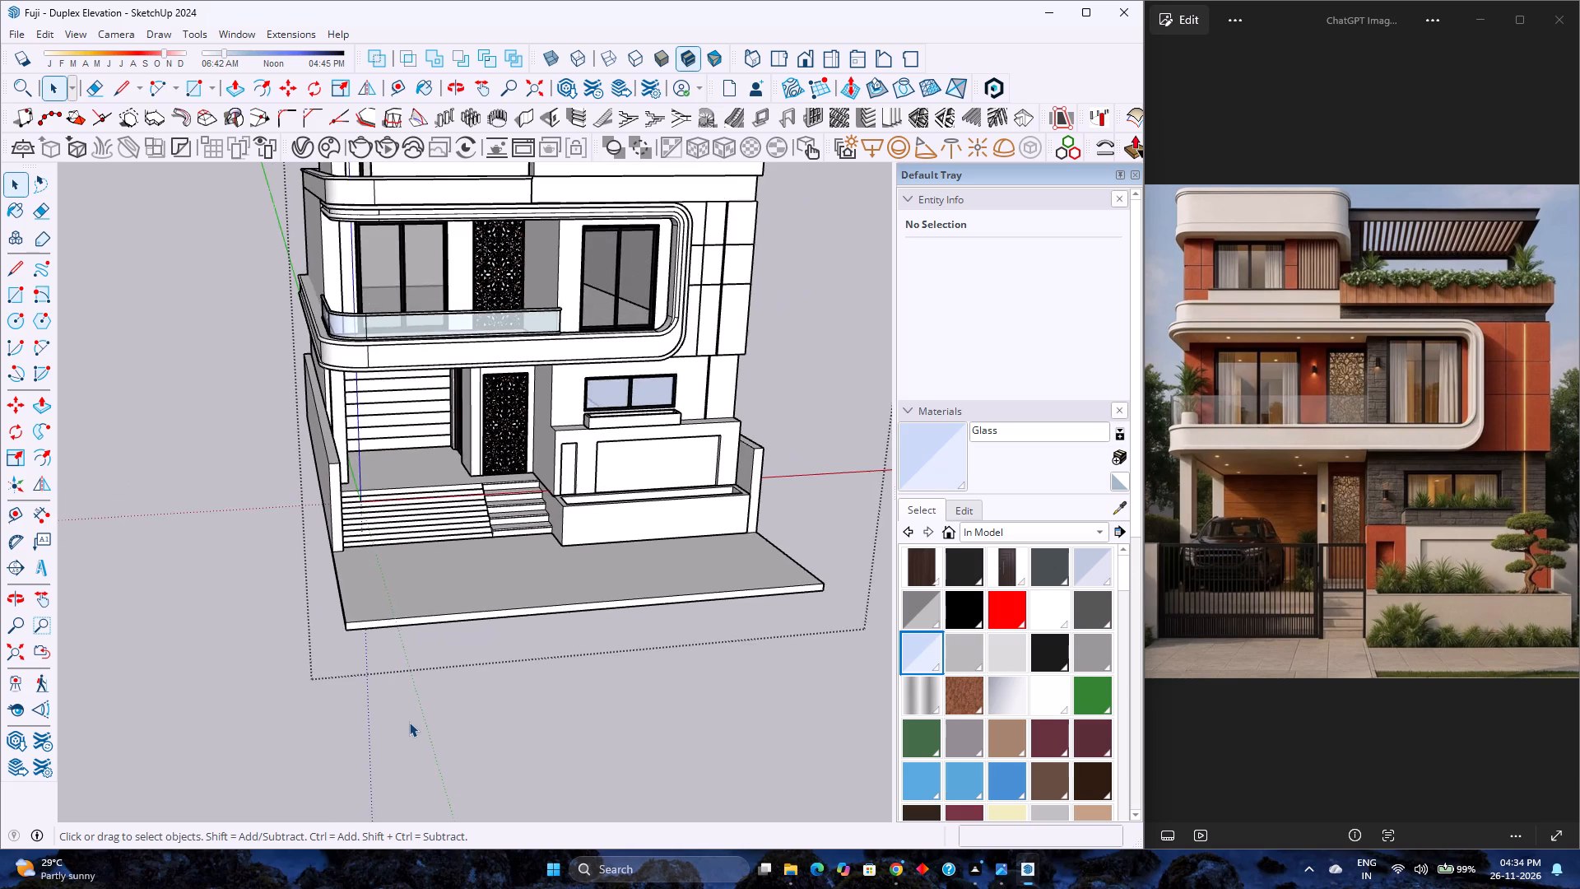
{"action": "scroll", "coordinate": [409, 722], "scroll_direction": "up", "scroll_amount": 2}
{"action": "scroll", "coordinate": [409, 722], "scroll_direction": "down", "scroll_amount": 3}
{"action": "scroll", "coordinate": [409, 722], "scroll_direction": "up", "scroll_amount": 3}
{"action": "scroll", "coordinate": [409, 722], "scroll_direction": "down", "scroll_amount": 3}
{"action": "scroll", "coordinate": [409, 722], "scroll_direction": "up", "scroll_amount": 3}
{"action": "scroll", "coordinate": [409, 722], "scroll_direction": "down", "scroll_amount": 3}
{"action": "scroll", "coordinate": [409, 722], "scroll_direction": "up", "scroll_amount": 3}
{"action": "scroll", "coordinate": [409, 722], "scroll_direction": "down", "scroll_amount": 3}
{"action": "scroll", "coordinate": [409, 722], "scroll_direction": "up", "scroll_amount": 3}
{"action": "scroll", "coordinate": [409, 722], "scroll_direction": "down", "scroll_amount": 3}
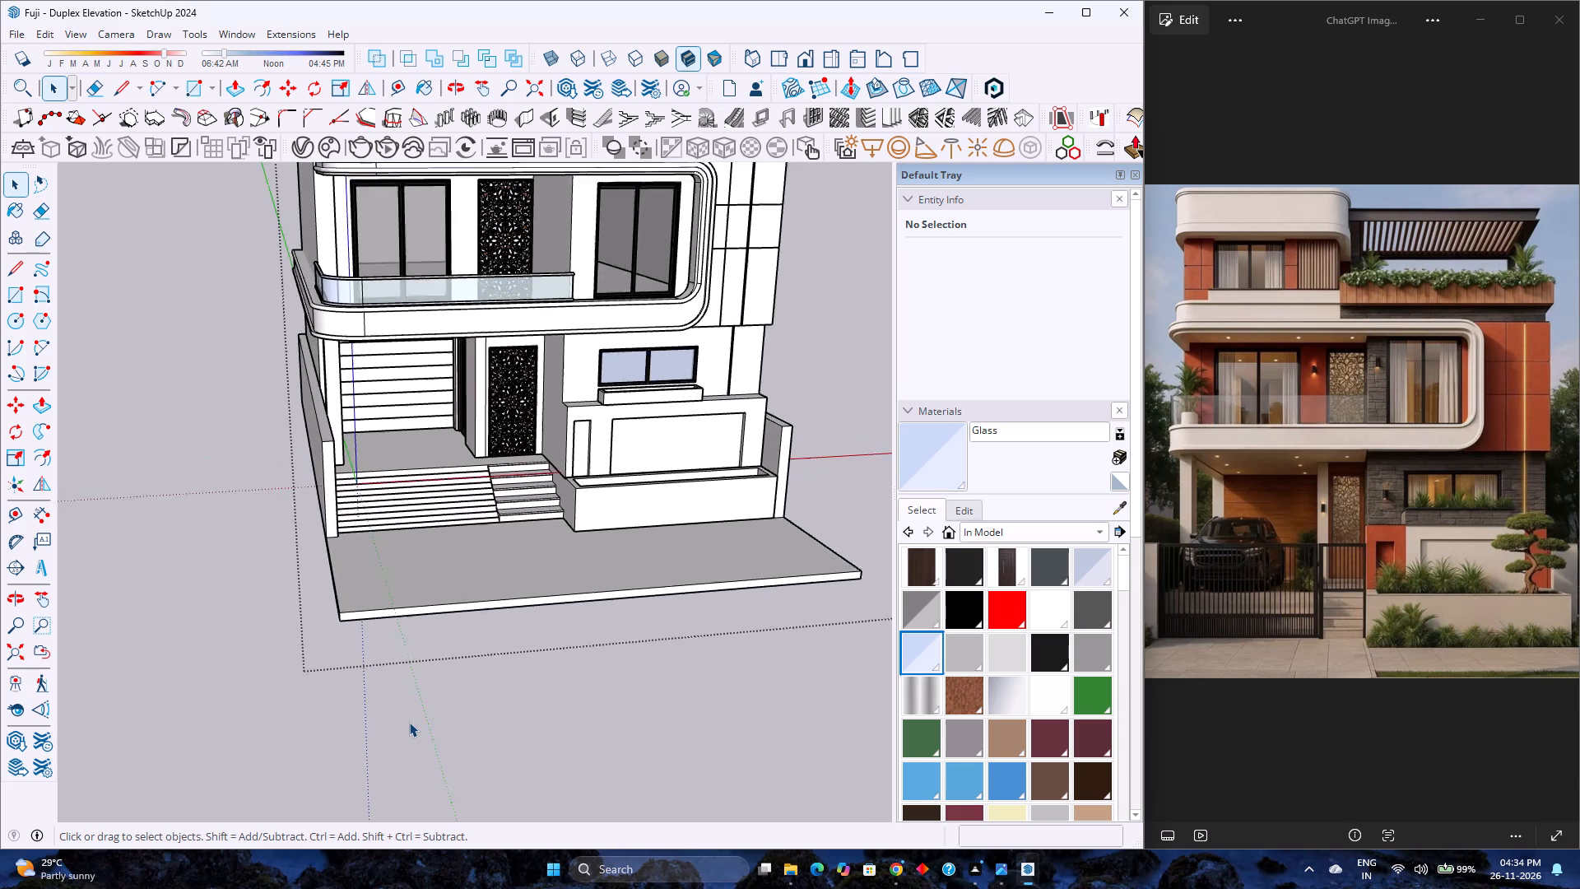
{"action": "scroll", "coordinate": [389, 714], "scroll_direction": "up", "scroll_amount": 4}
{"action": "scroll", "coordinate": [388, 714], "scroll_direction": "down", "scroll_amount": 8}
{"action": "middle_click_drag", "start_coordinate": [404, 654], "coordinate": [122, 720]}
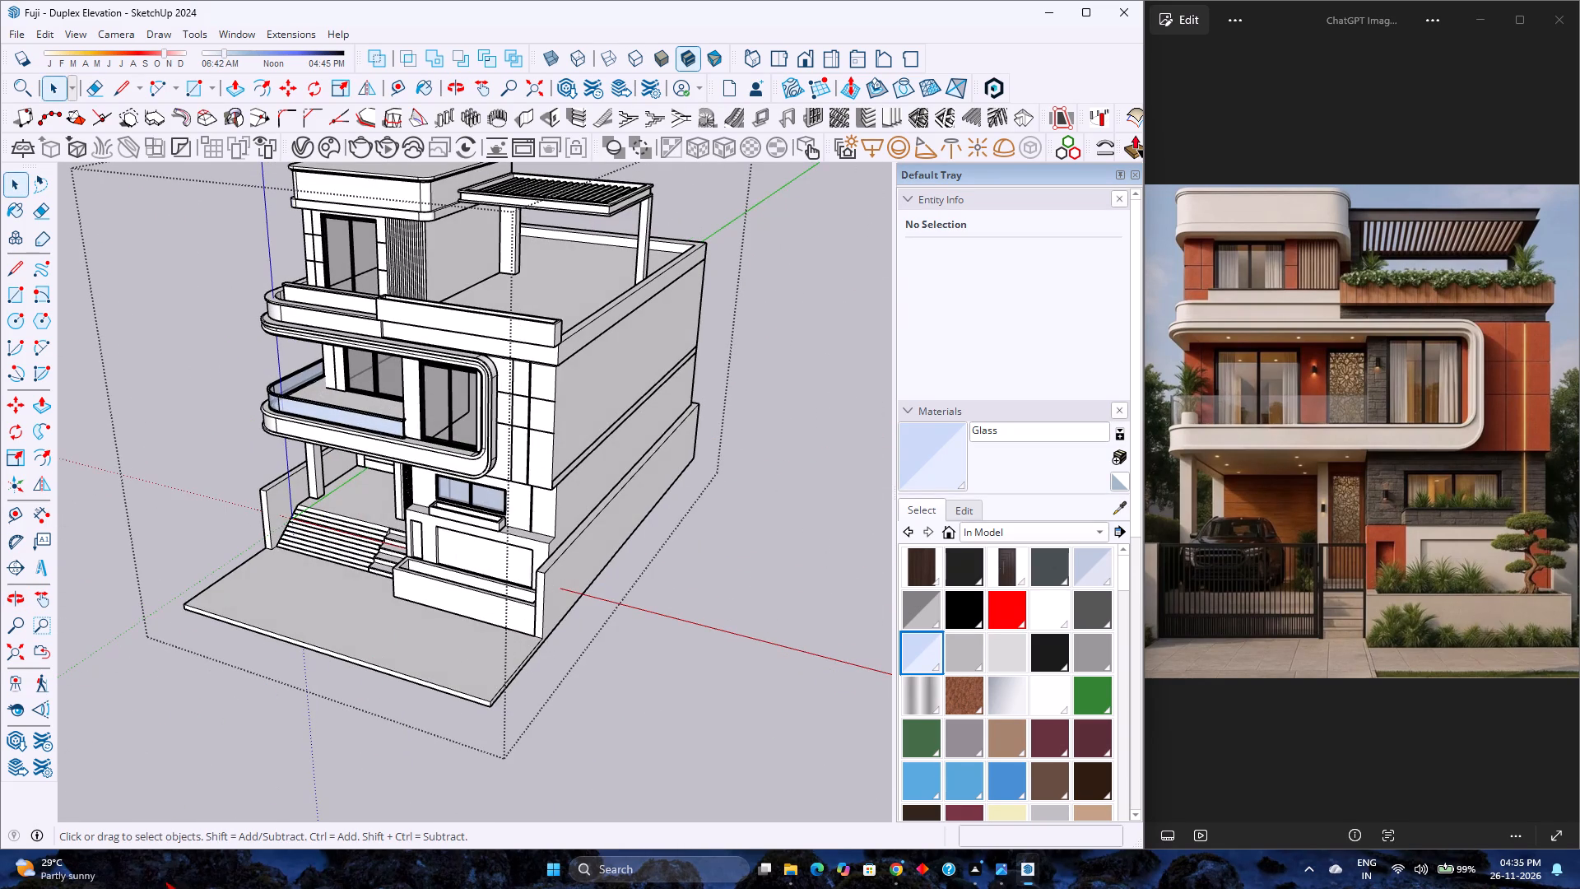
Reopen the slab group and push the front end of the side wall beside the planter back about 2' 6".
{"action": "scroll", "coordinate": [472, 569], "scroll_direction": "up", "scroll_amount": 4}
{"action": "scroll", "coordinate": [468, 697], "scroll_direction": "up", "scroll_amount": 1}
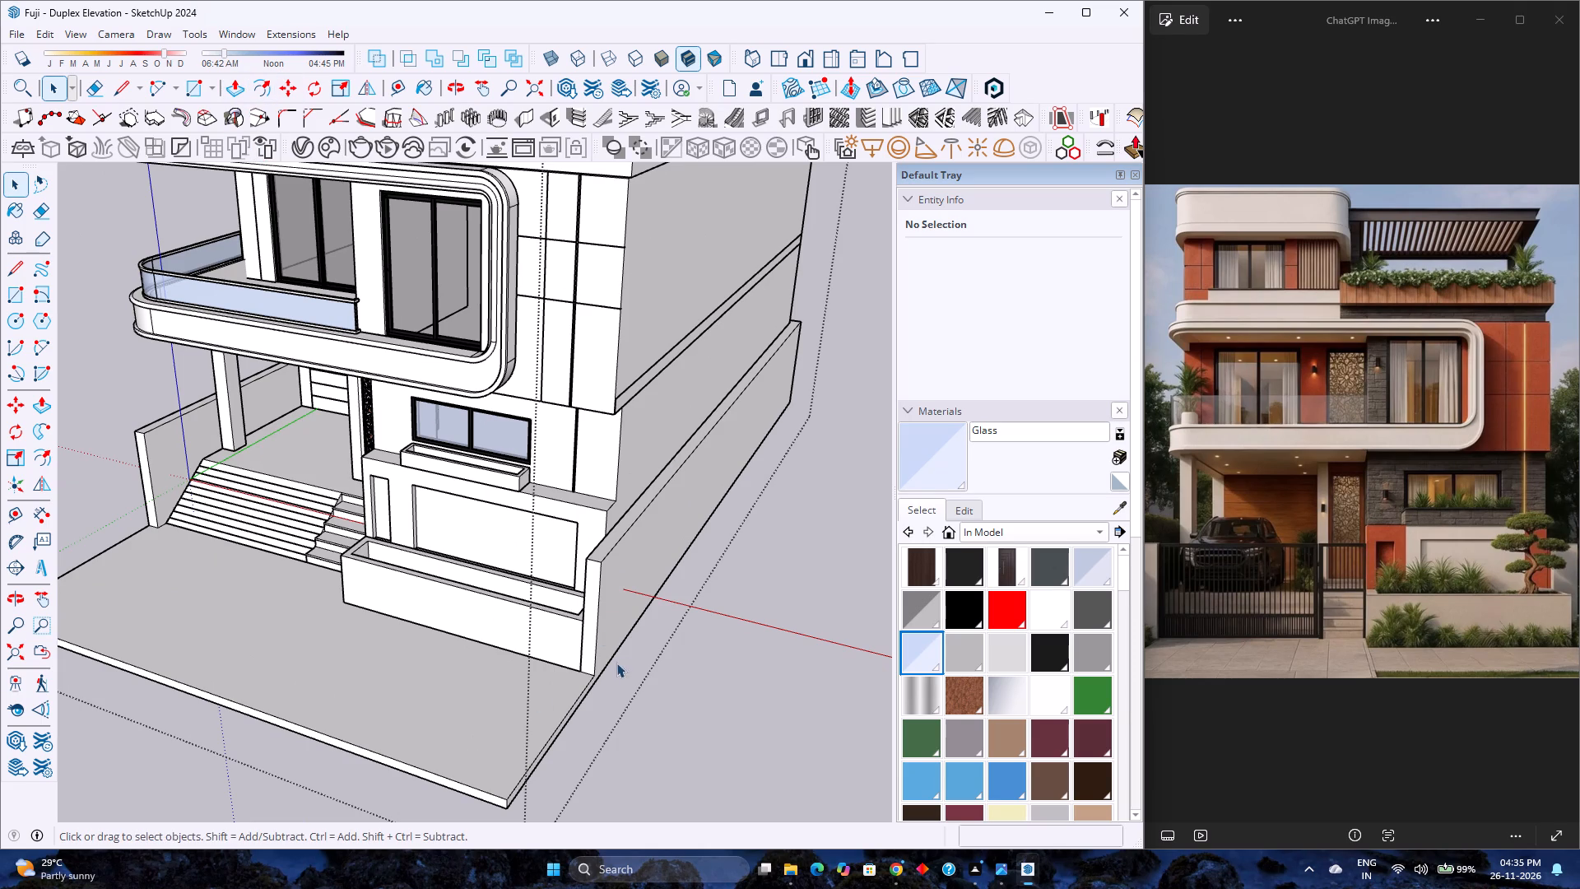
{"action": "left_click", "coordinate": [597, 640]}
{"action": "double_click", "coordinate": [596, 637]}
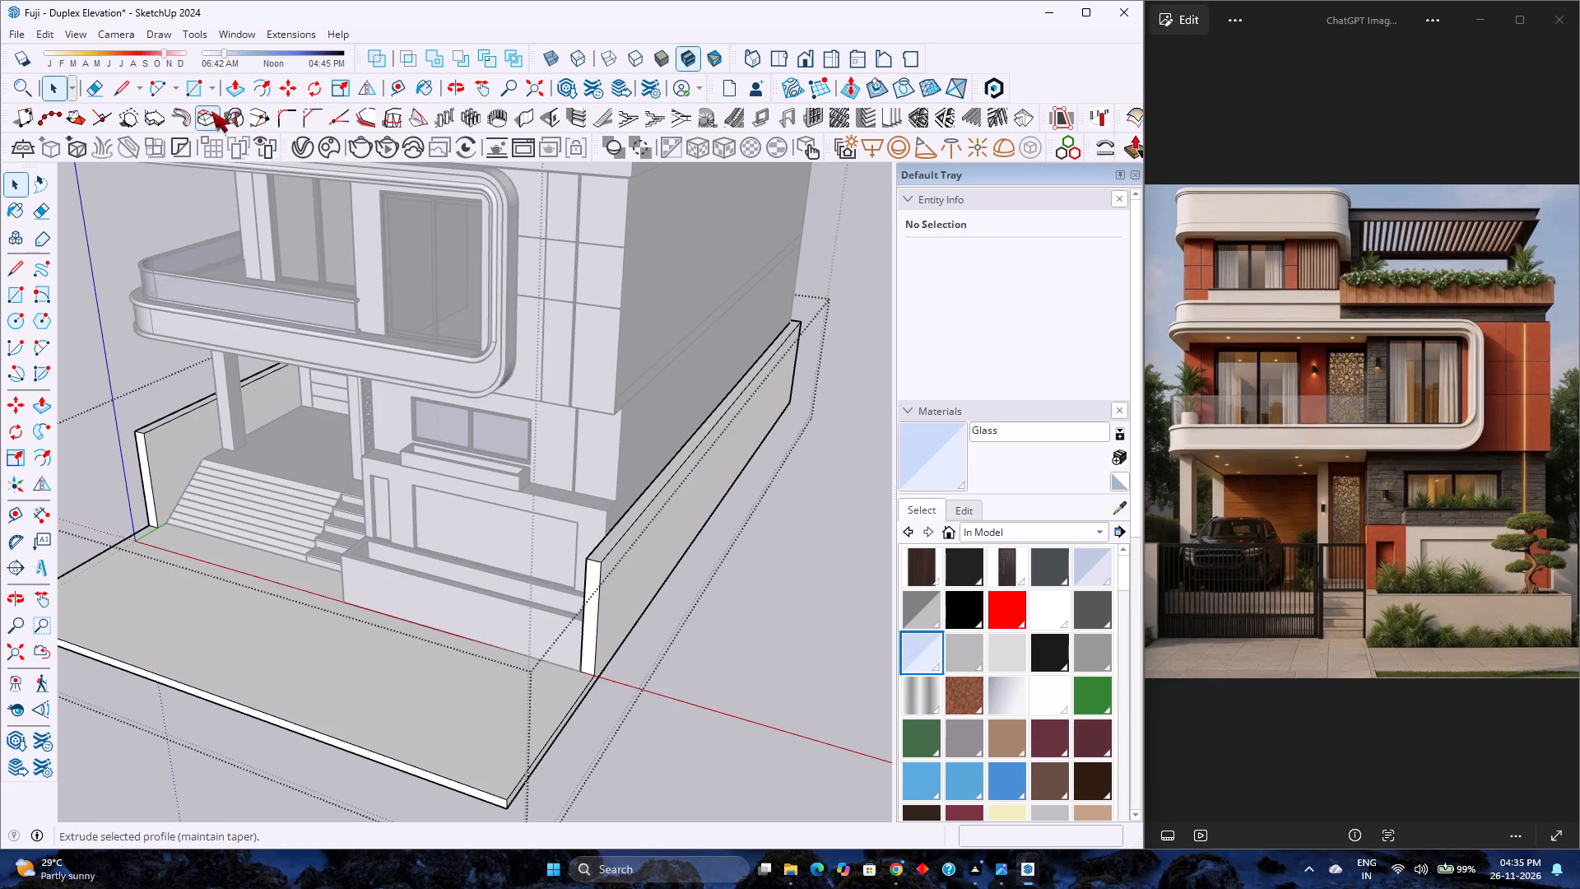
{"action": "left_click", "coordinate": [228, 91]}
{"action": "left_click", "coordinate": [590, 598]}
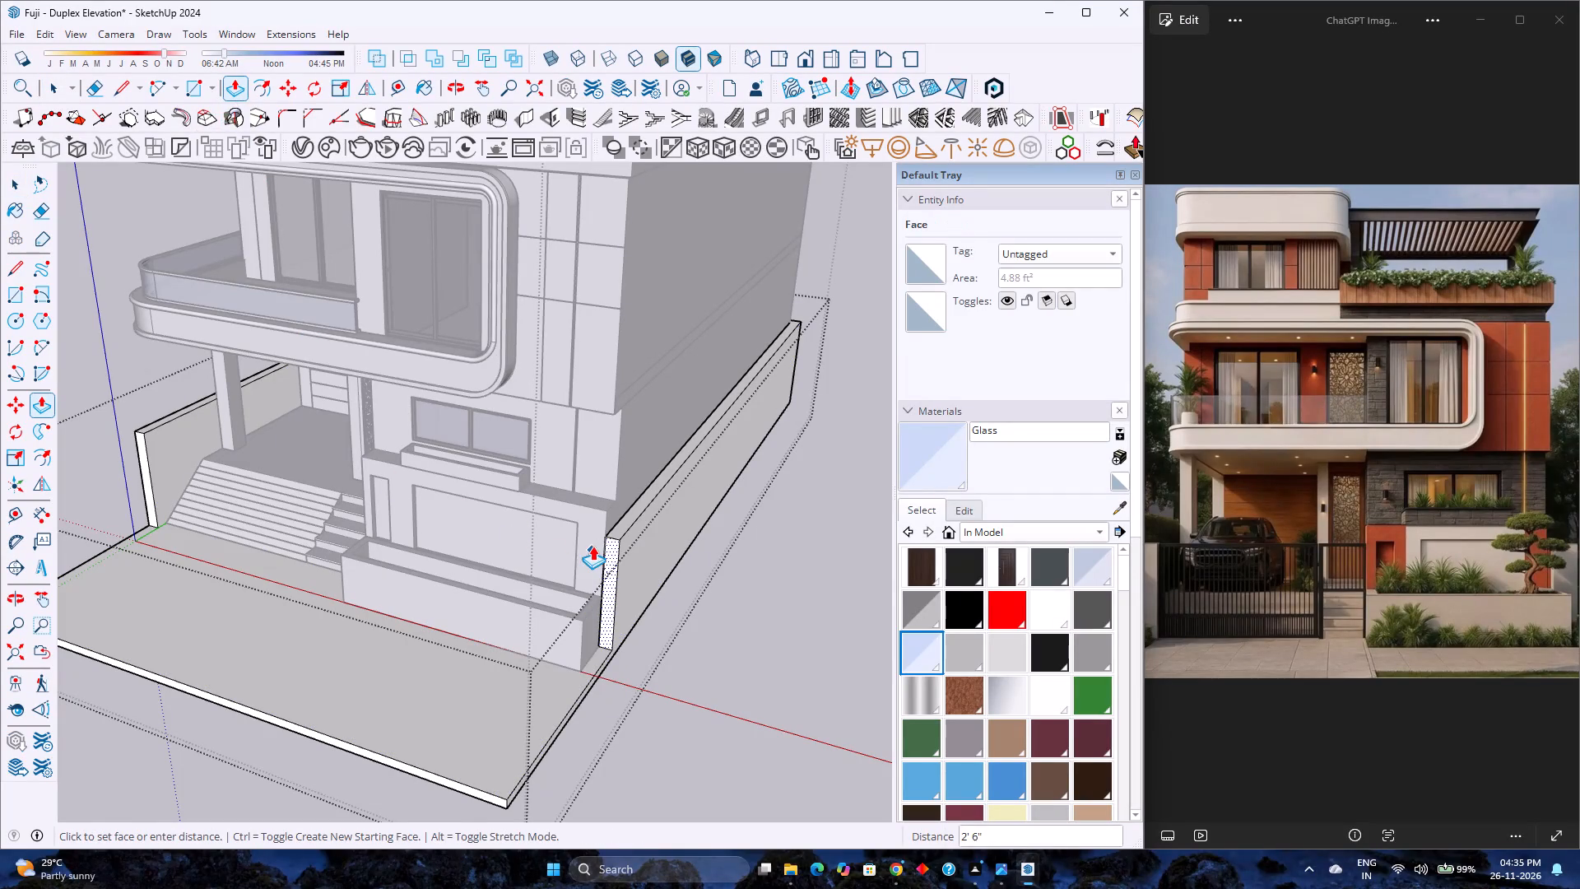
{"action": "left_click", "coordinate": [594, 537]}
{"action": "key", "text": "space"}
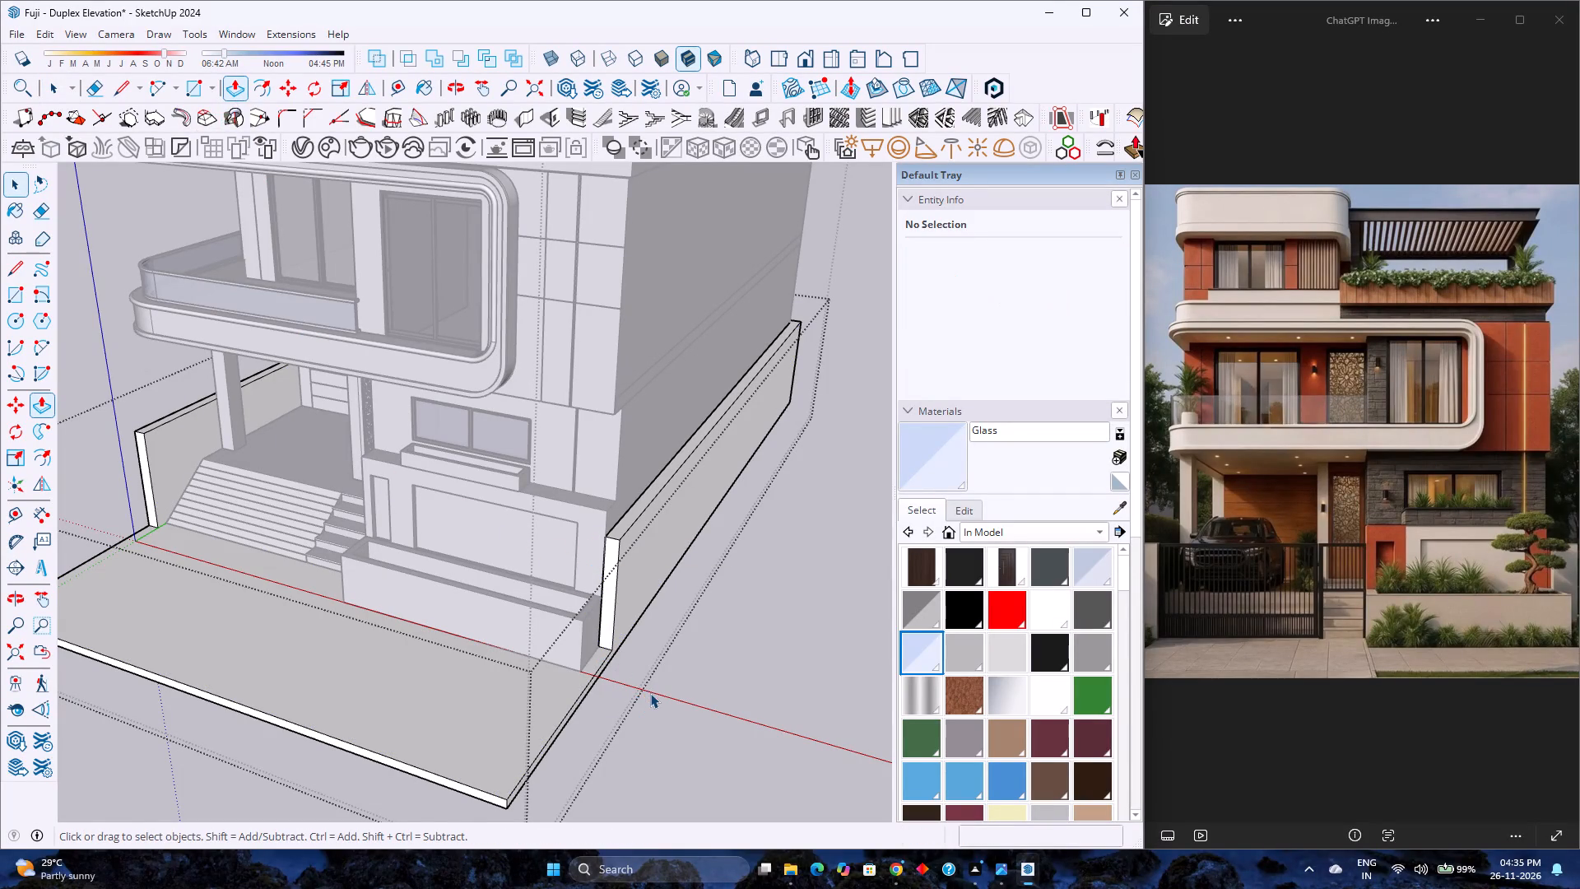
{"action": "left_click", "coordinate": [650, 693]}
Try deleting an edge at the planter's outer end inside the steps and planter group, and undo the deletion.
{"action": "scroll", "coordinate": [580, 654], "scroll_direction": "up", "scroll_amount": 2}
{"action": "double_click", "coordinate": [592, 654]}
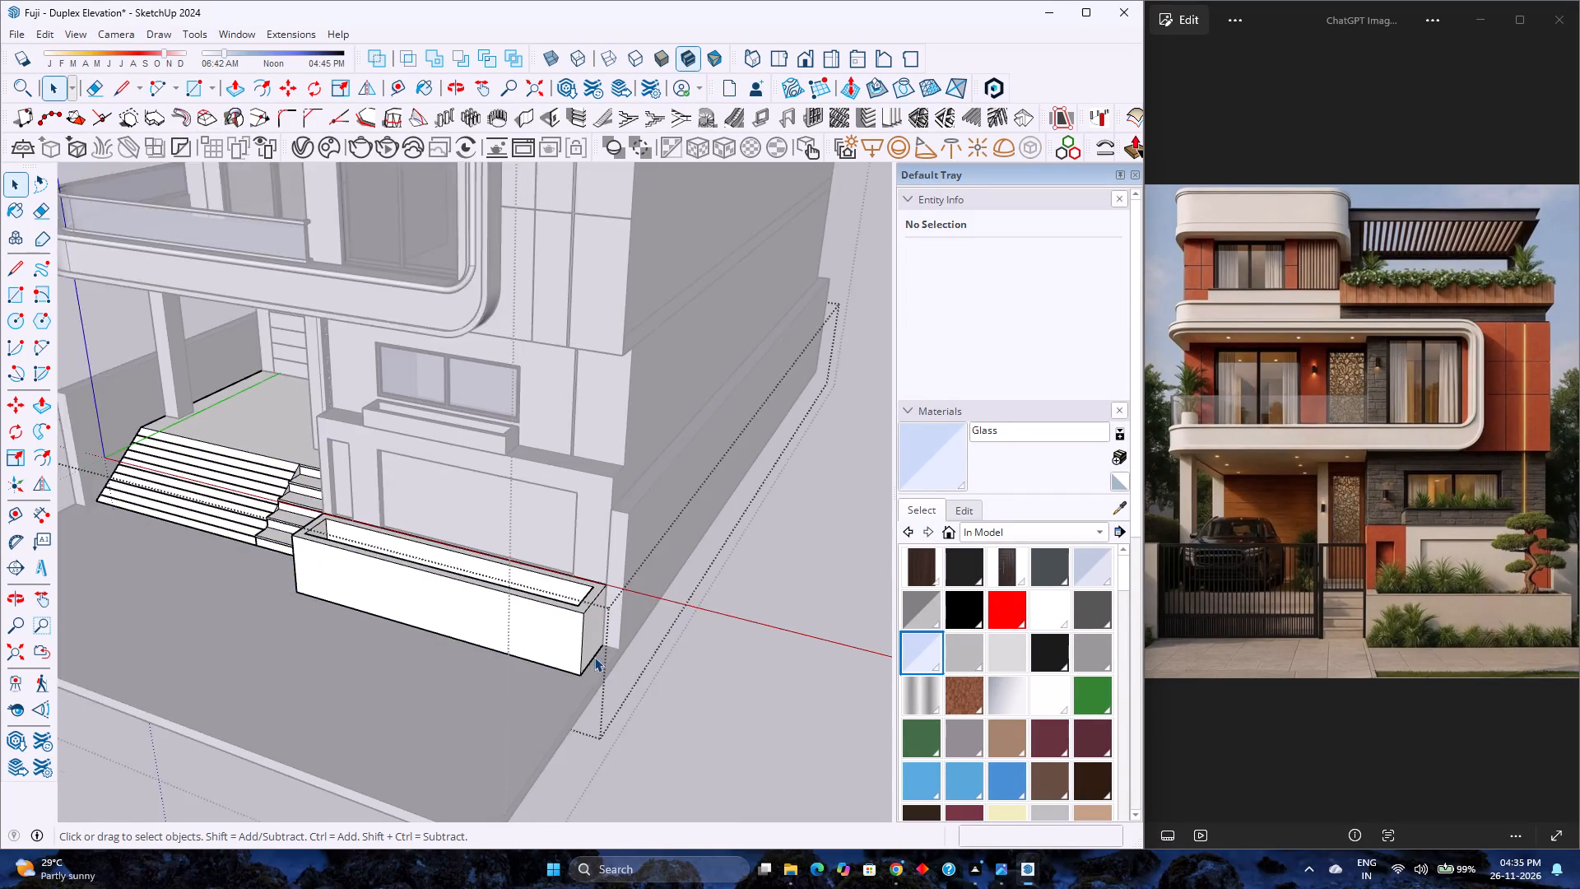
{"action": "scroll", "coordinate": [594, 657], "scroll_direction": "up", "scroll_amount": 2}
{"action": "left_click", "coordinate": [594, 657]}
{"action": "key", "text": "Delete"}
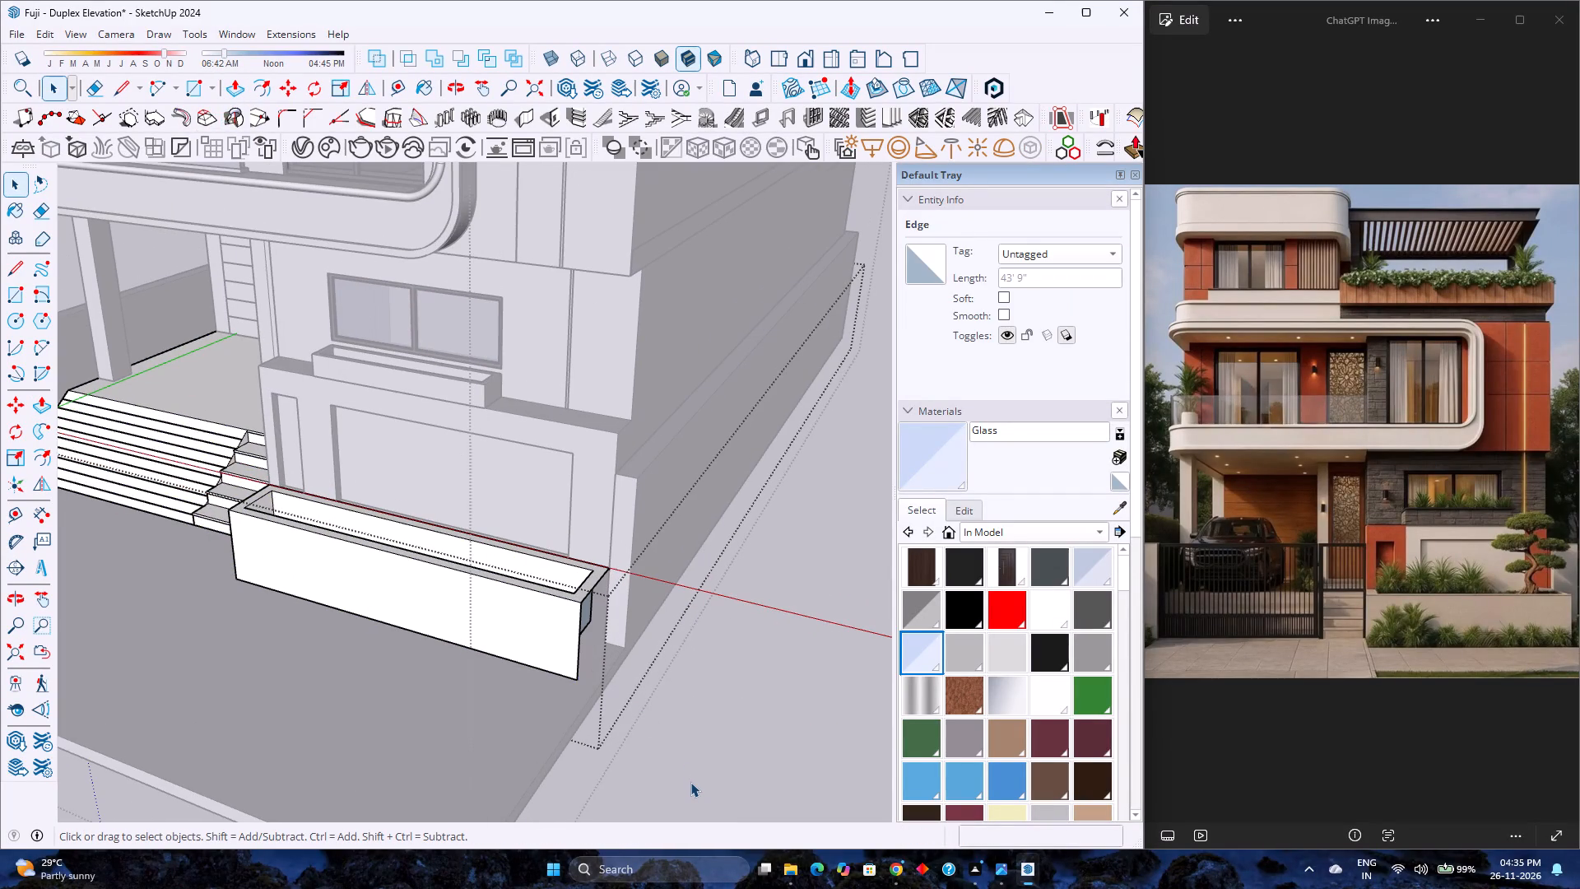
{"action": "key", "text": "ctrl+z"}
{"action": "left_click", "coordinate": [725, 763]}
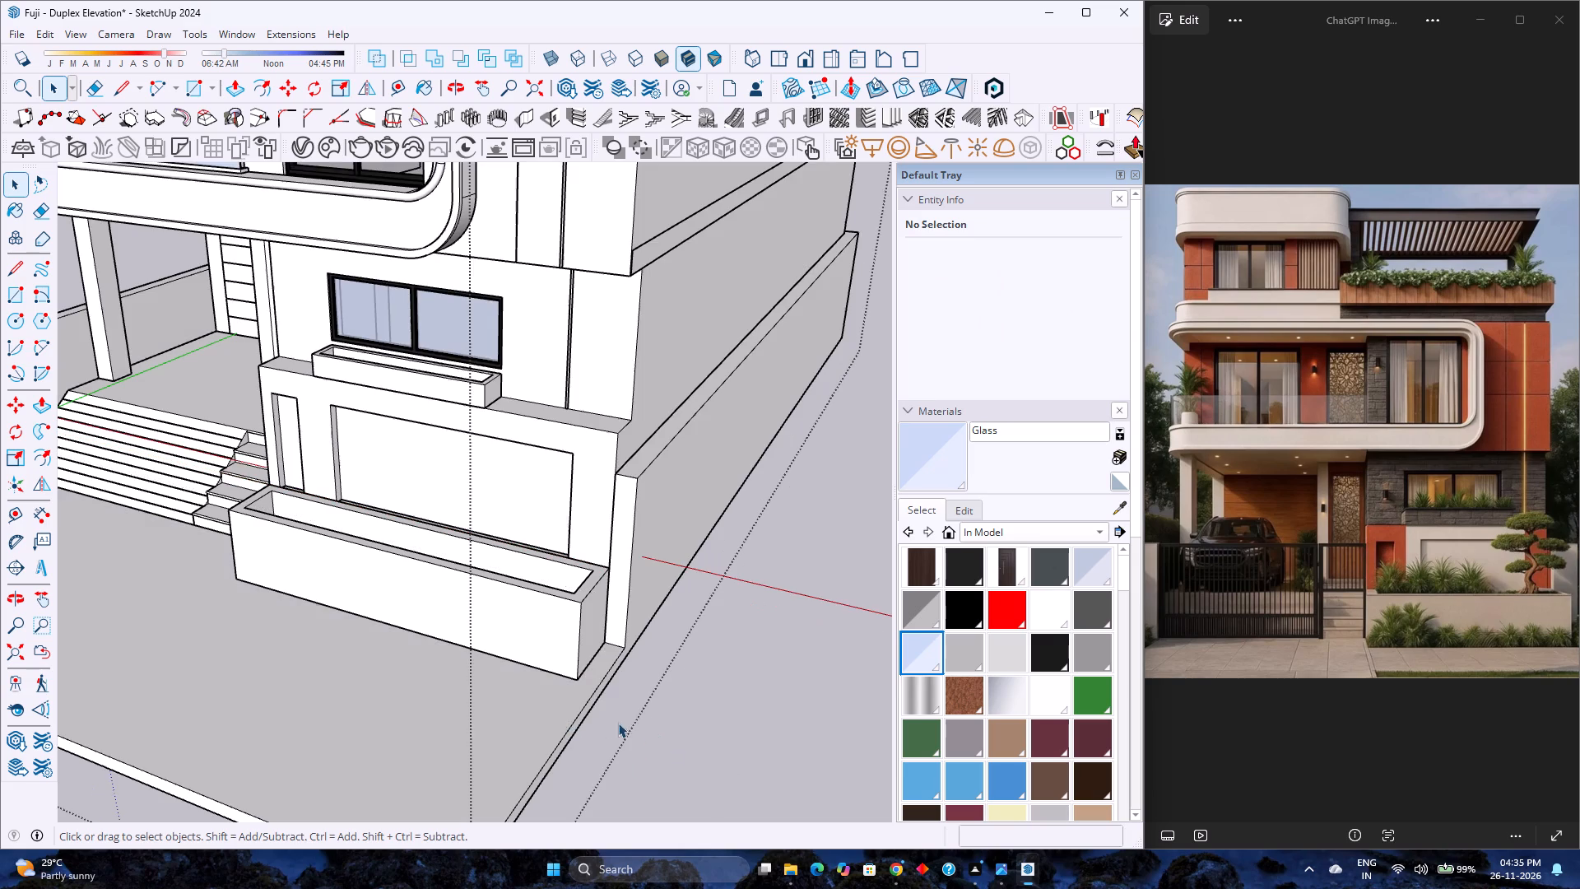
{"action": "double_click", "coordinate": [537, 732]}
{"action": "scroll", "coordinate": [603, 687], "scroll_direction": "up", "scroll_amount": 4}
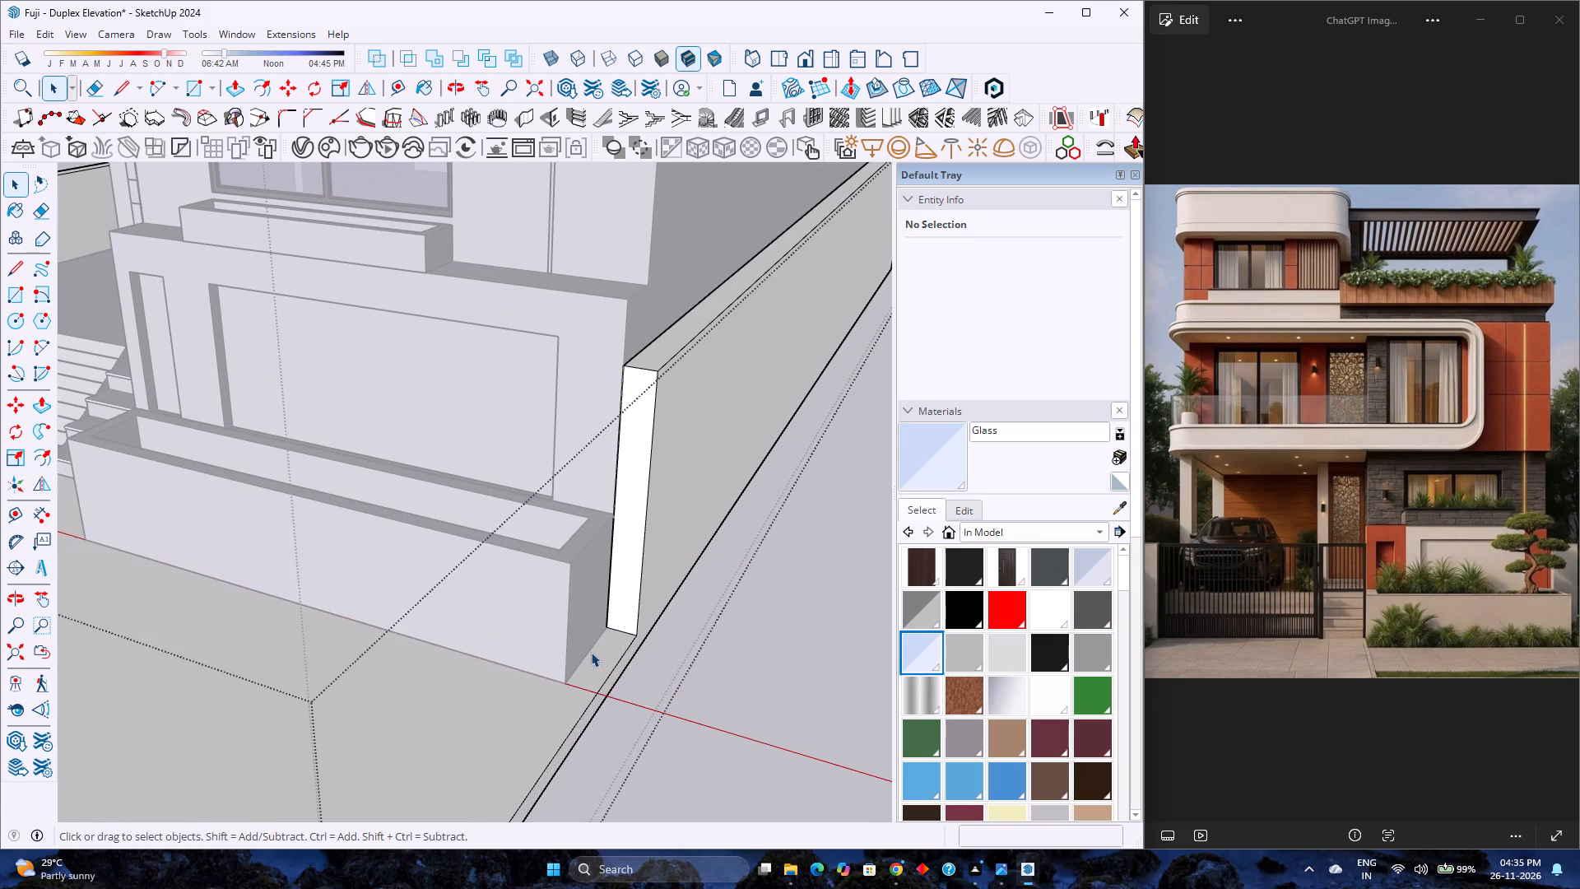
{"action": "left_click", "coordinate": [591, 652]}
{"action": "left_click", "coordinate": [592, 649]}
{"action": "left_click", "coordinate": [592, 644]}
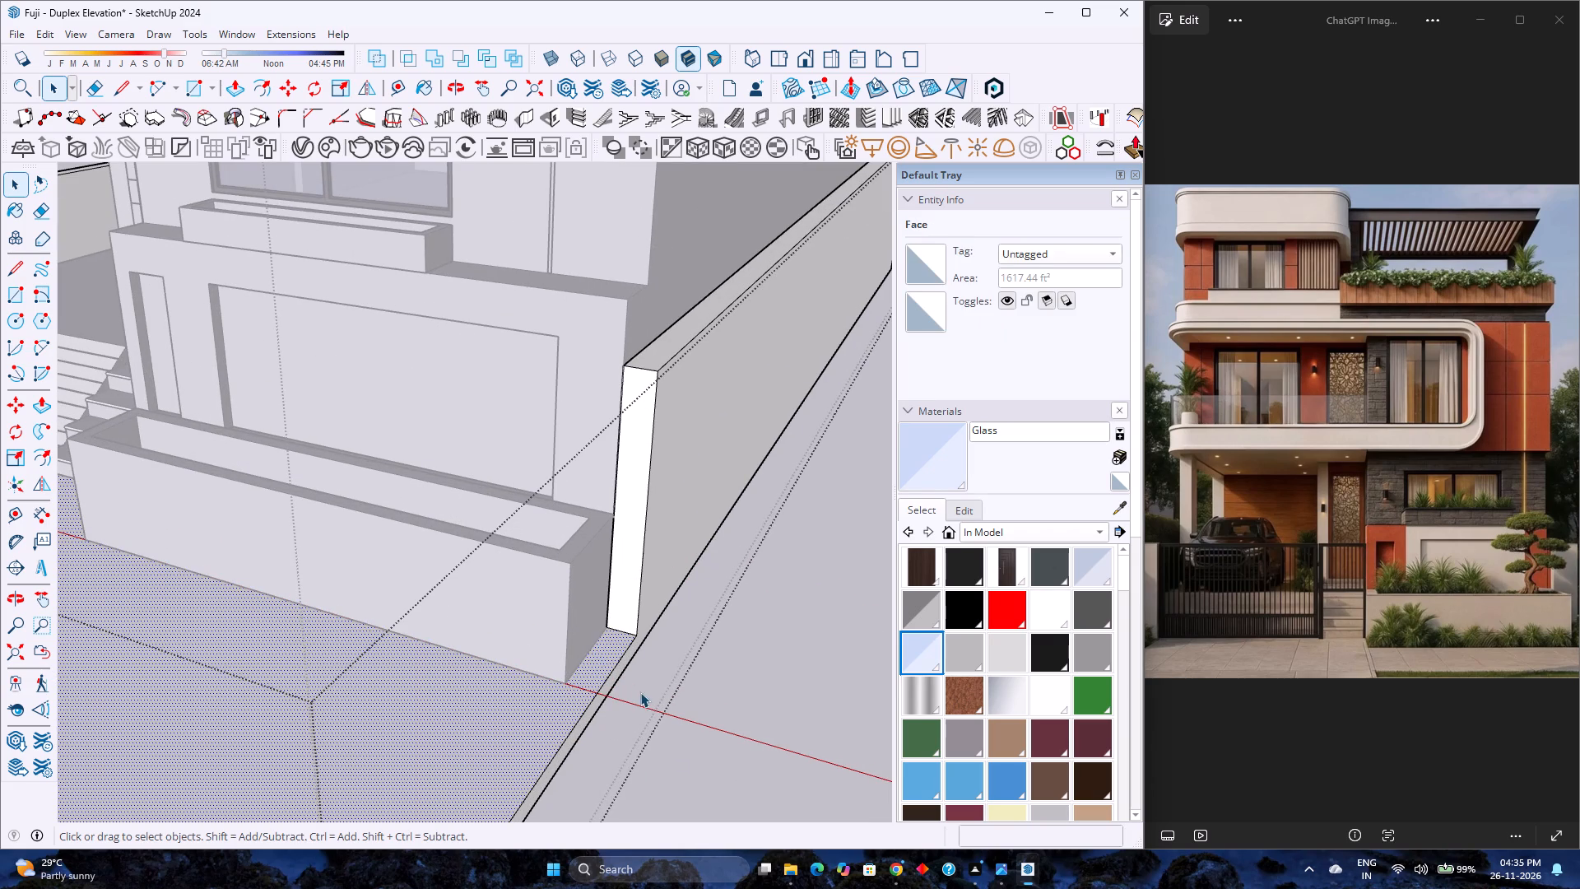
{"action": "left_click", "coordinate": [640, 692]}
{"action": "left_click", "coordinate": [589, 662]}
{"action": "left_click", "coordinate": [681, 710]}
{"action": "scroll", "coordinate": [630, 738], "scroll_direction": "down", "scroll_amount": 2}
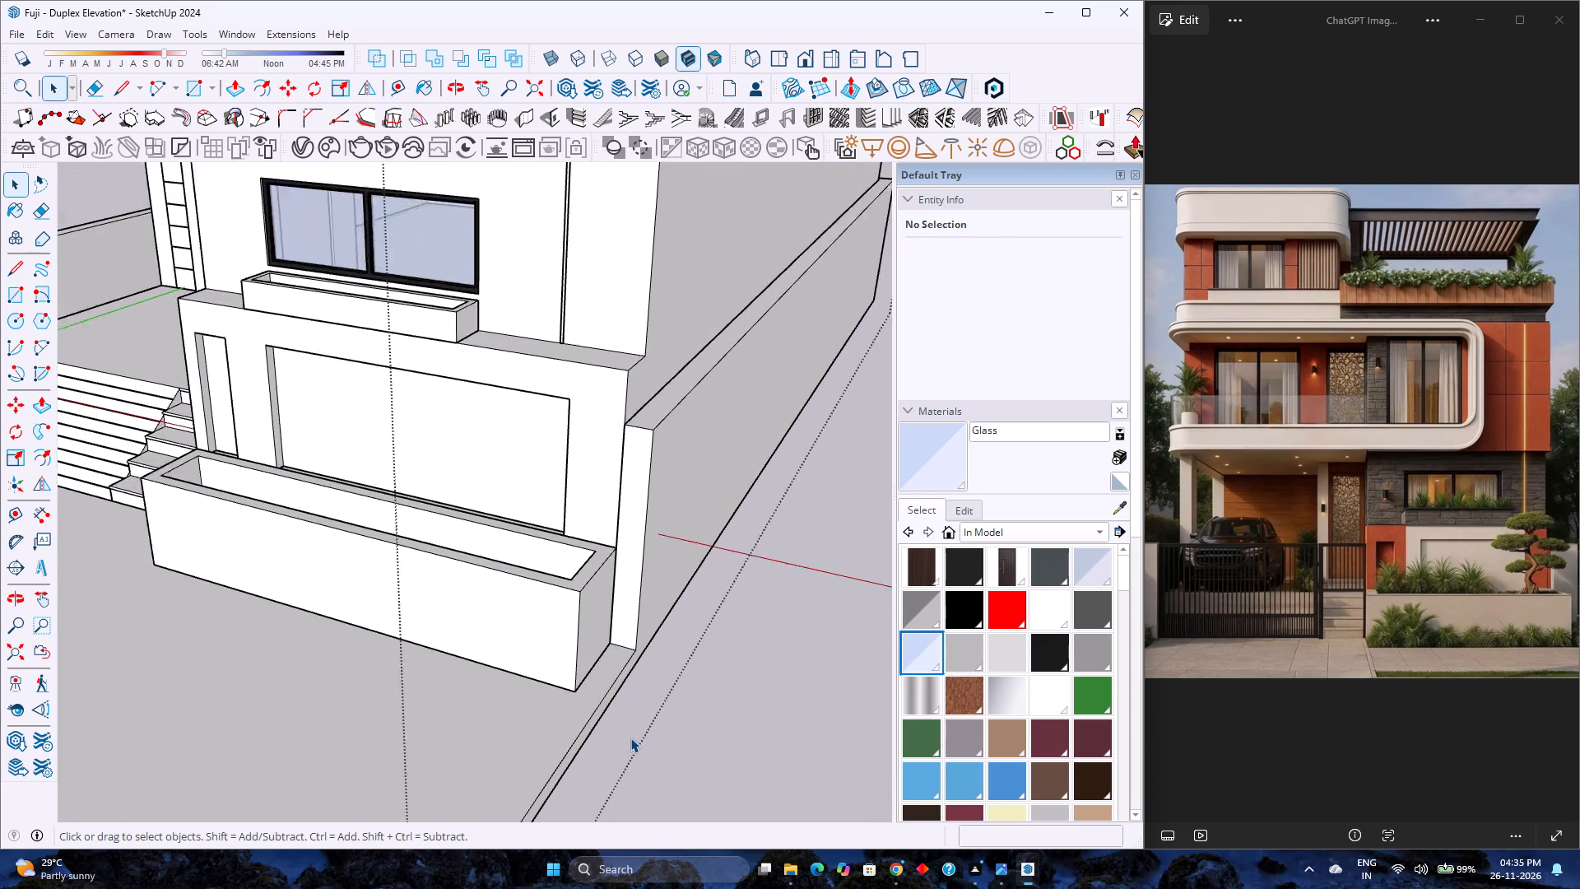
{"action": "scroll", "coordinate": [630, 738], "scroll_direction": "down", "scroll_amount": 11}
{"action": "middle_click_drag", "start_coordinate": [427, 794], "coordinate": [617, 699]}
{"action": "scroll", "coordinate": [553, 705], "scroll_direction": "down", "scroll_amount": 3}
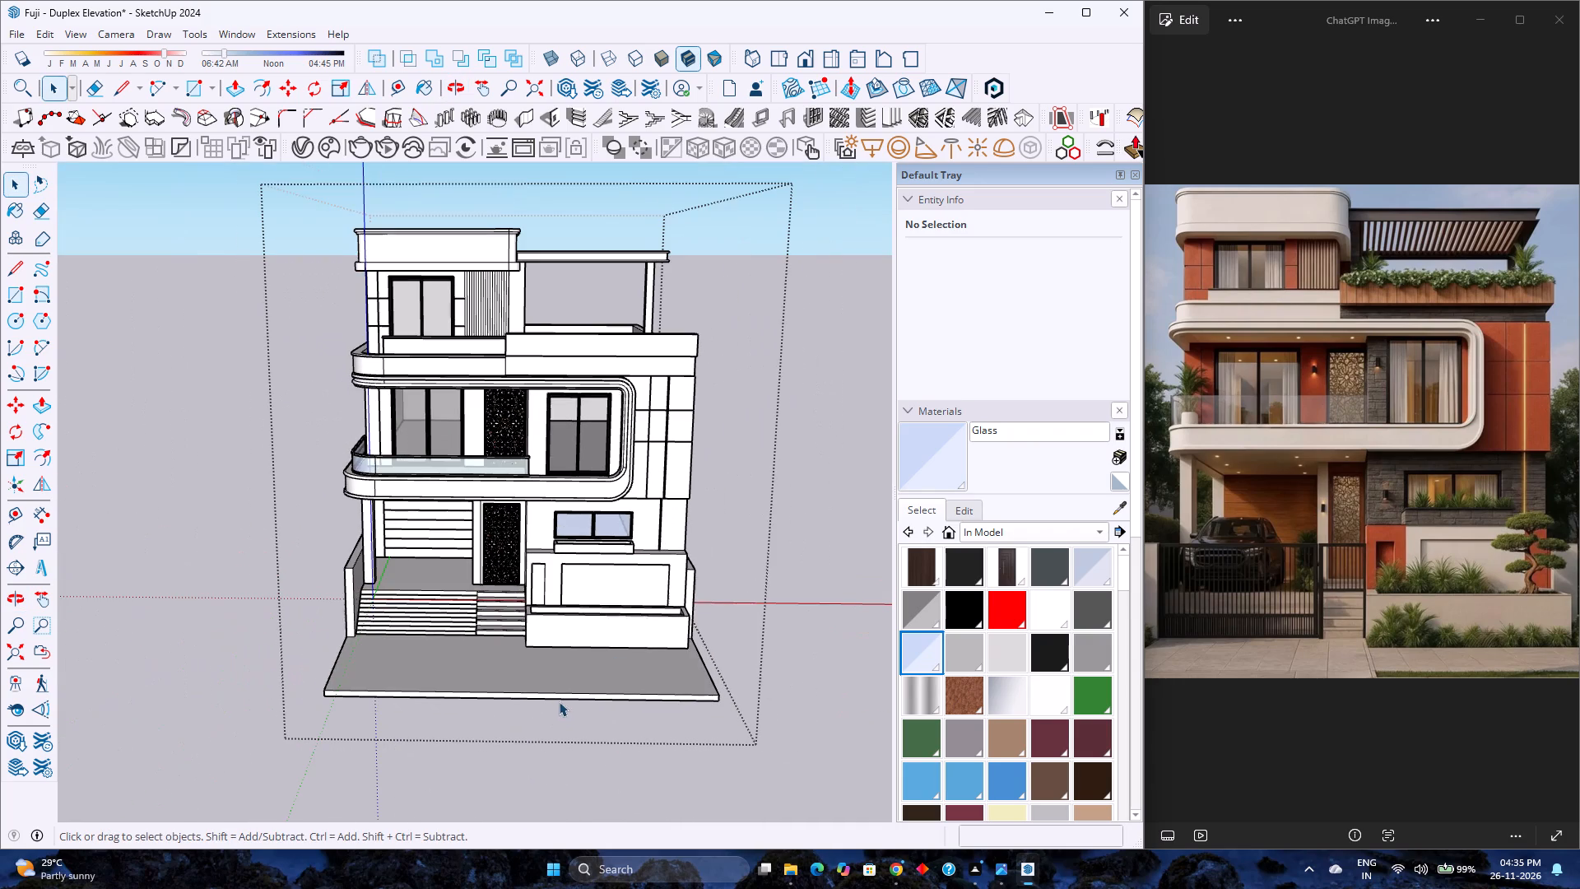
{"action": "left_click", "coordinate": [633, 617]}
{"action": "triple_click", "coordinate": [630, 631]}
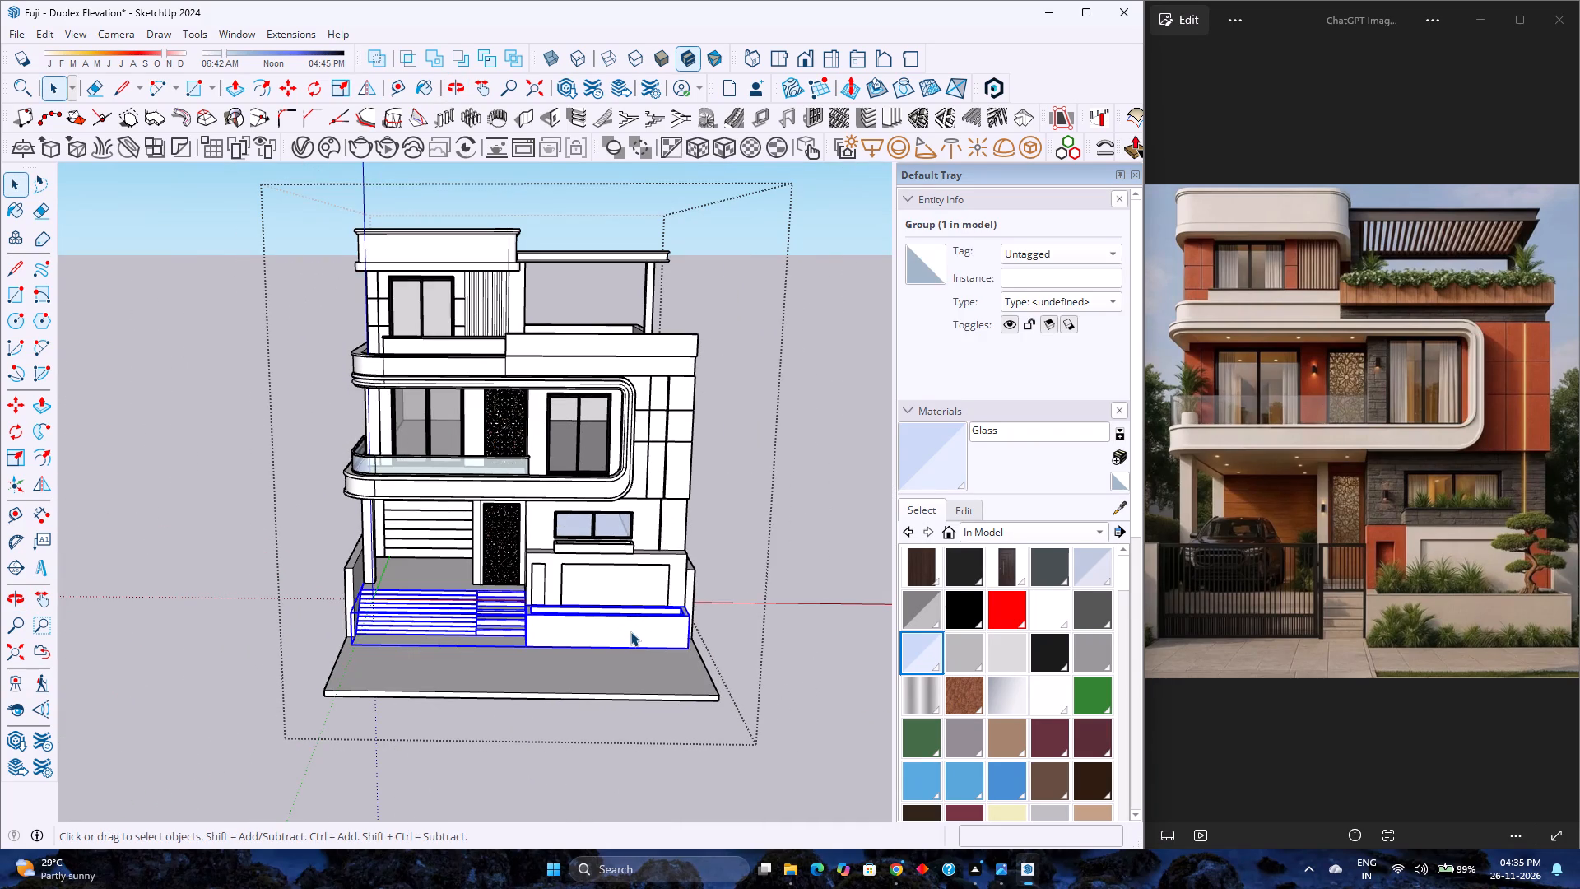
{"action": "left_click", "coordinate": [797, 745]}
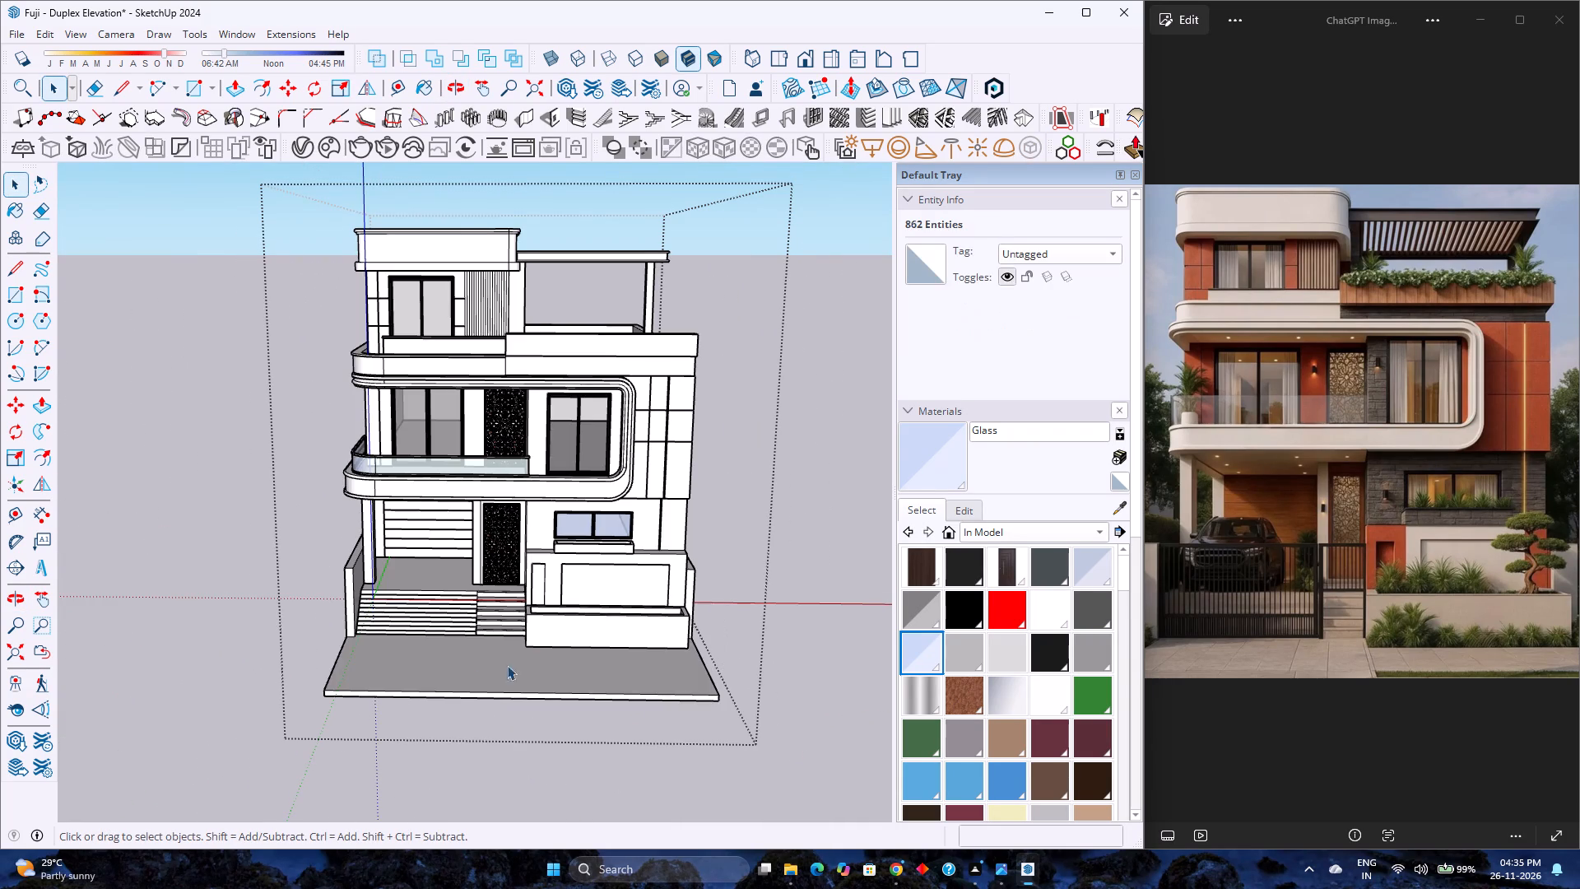
Examine the entrance steps, side walls and overall house massing from close up and from several sides.
{"action": "scroll", "coordinate": [472, 653], "scroll_direction": "up", "scroll_amount": 6}
{"action": "middle_click_drag", "start_coordinate": [473, 652], "coordinate": [621, 718]}
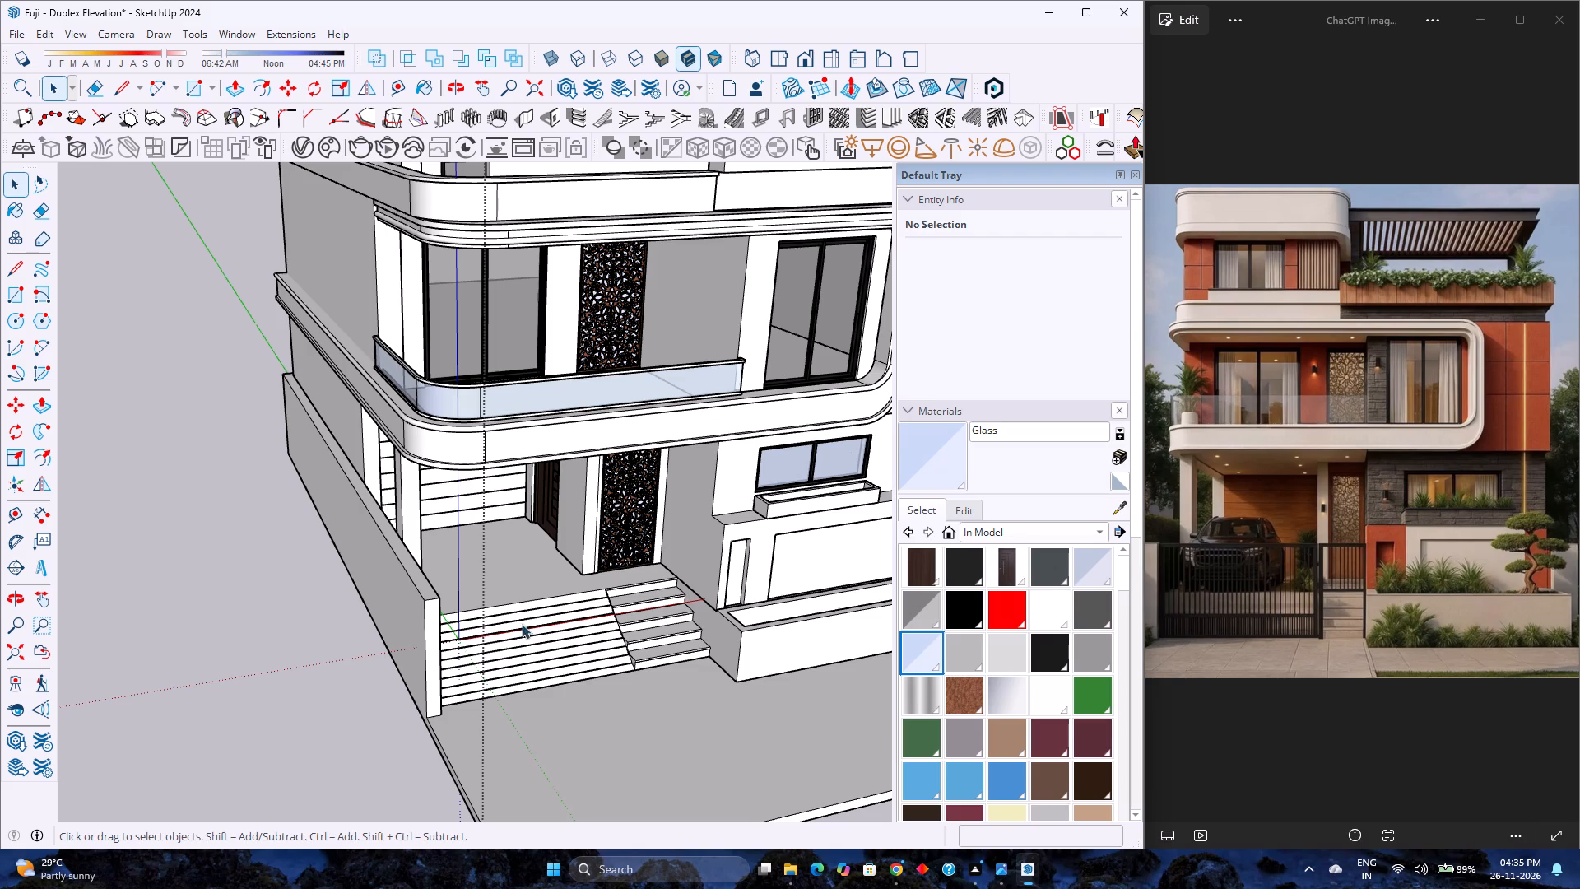
{"action": "scroll", "coordinate": [509, 621], "scroll_direction": "up", "scroll_amount": 6}
{"action": "scroll", "coordinate": [707, 627], "scroll_direction": "up", "scroll_amount": 6}
{"action": "scroll", "coordinate": [721, 794], "scroll_direction": "up", "scroll_amount": 3}
{"action": "scroll", "coordinate": [775, 752], "scroll_direction": "up", "scroll_amount": 1}
{"action": "middle_click_drag", "start_coordinate": [775, 752], "coordinate": [664, 625]}
{"action": "scroll", "coordinate": [775, 752], "scroll_direction": "up", "scroll_amount": 1}
{"action": "scroll", "coordinate": [667, 626], "scroll_direction": "up", "scroll_amount": 1}
{"action": "scroll", "coordinate": [745, 777], "scroll_direction": "up", "scroll_amount": 1}
{"action": "middle_click_drag", "start_coordinate": [745, 777], "coordinate": [856, 612]}
{"action": "scroll", "coordinate": [807, 638], "scroll_direction": "up", "scroll_amount": 1}
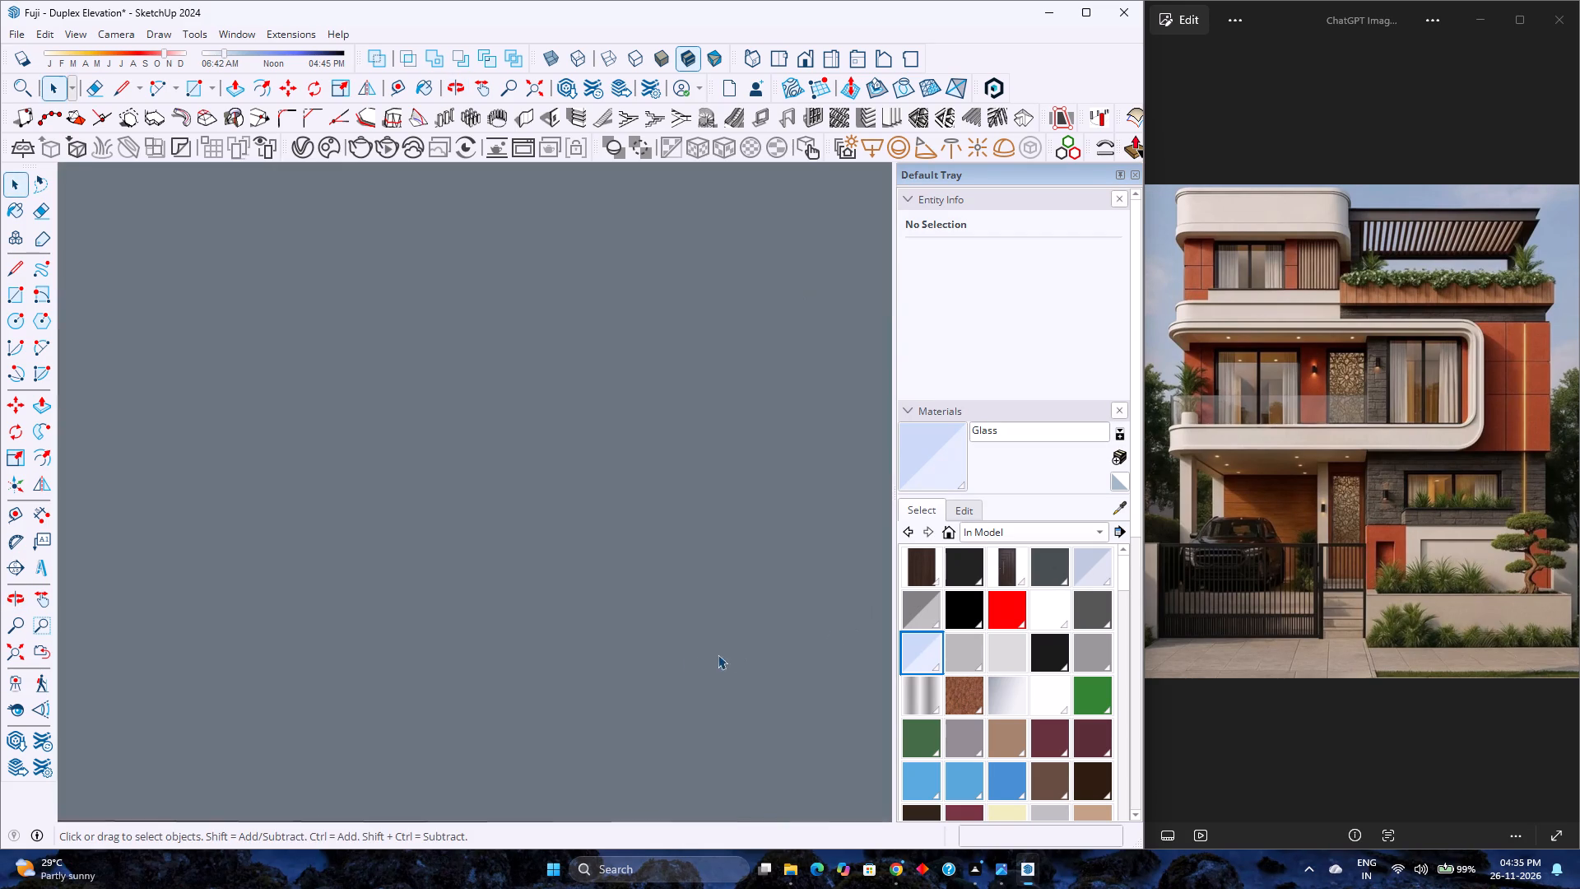
{"action": "scroll", "coordinate": [691, 654], "scroll_direction": "down", "scroll_amount": 5}
{"action": "left_click", "coordinate": [16, 660]}
{"action": "middle_click_drag", "start_coordinate": [479, 594], "coordinate": [486, 661]}
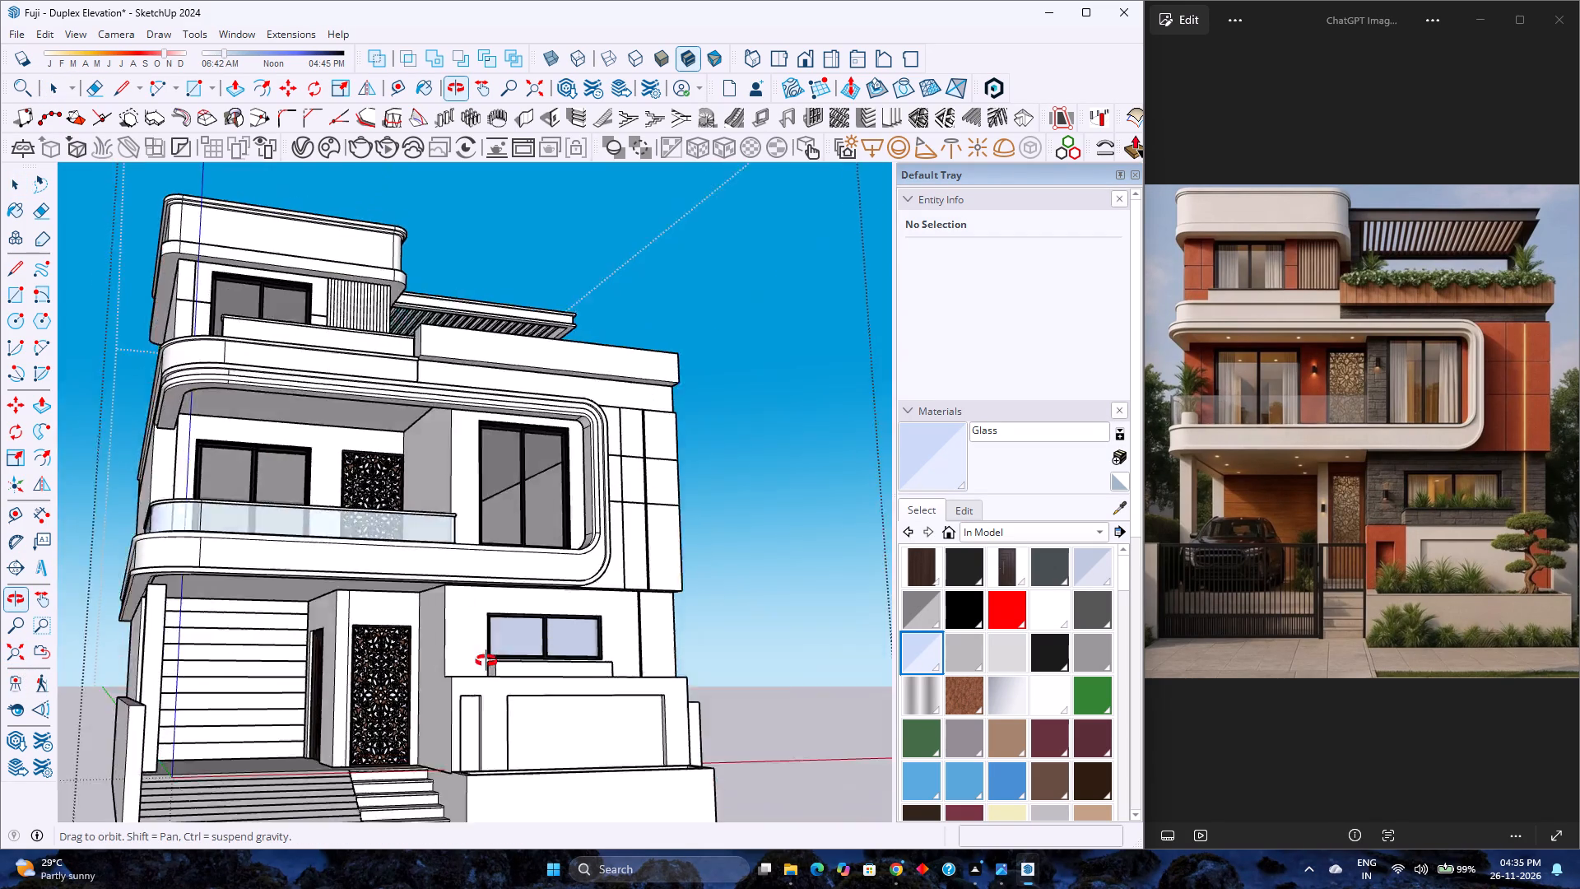
{"action": "middle_click_drag", "start_coordinate": [486, 661], "coordinate": [528, 602]}
{"action": "middle_click", "coordinate": [529, 602]}
{"action": "scroll", "coordinate": [487, 587], "scroll_direction": "down", "scroll_amount": 9}
{"action": "middle_click_drag", "start_coordinate": [603, 548], "coordinate": [177, 741]}
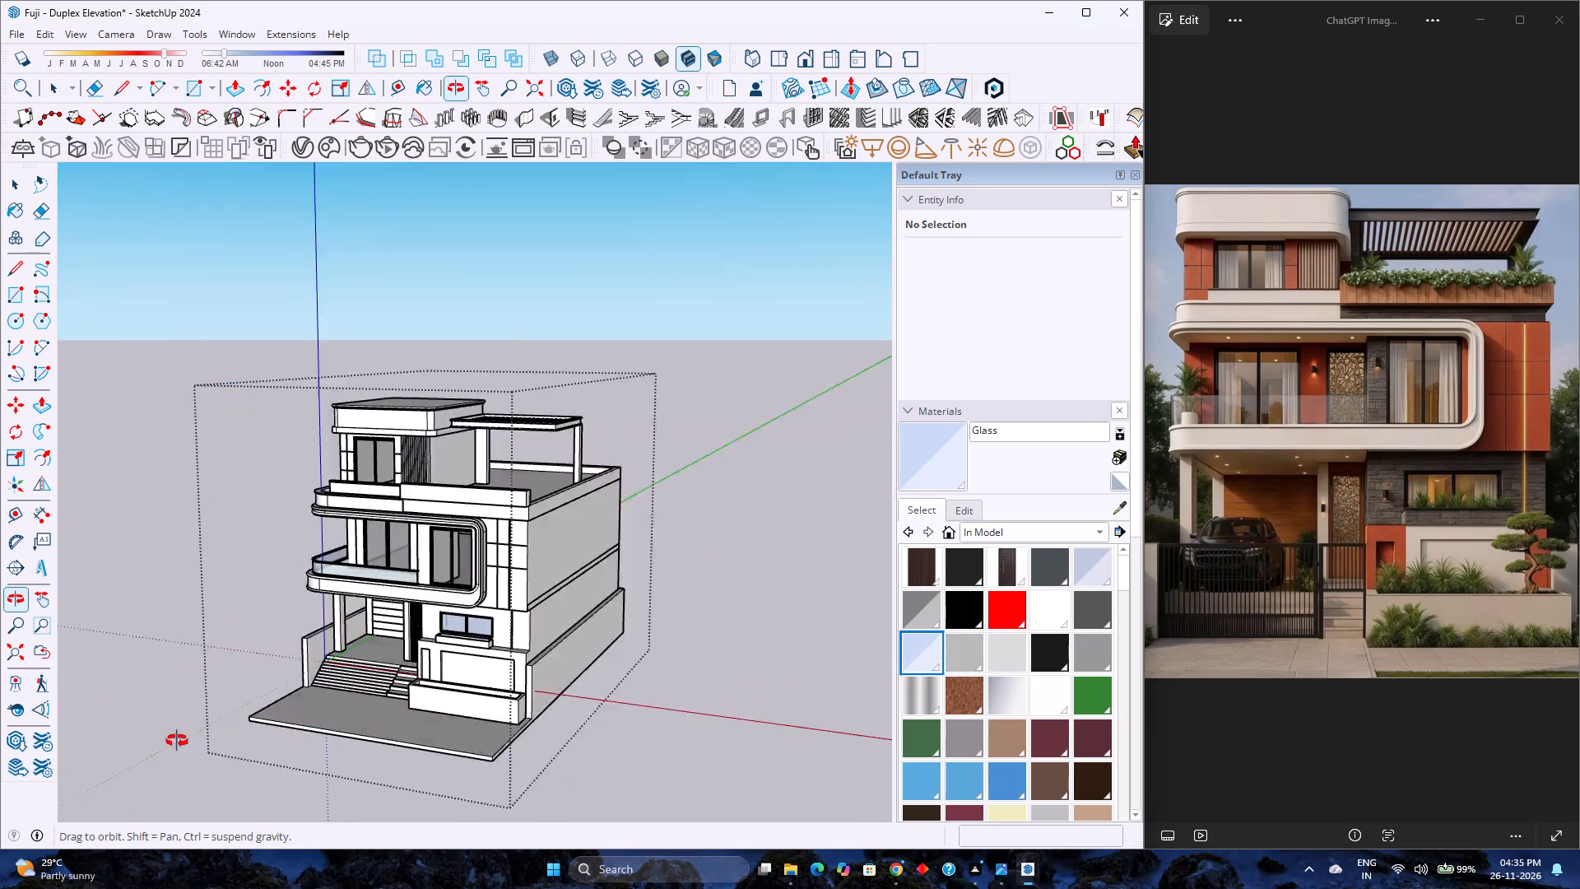
{"action": "middle_click_drag", "start_coordinate": [177, 741], "coordinate": [623, 705]}
{"action": "middle_click", "coordinate": [623, 705]}
{"action": "scroll", "coordinate": [616, 666], "scroll_direction": "down", "scroll_amount": 4}
{"action": "middle_click_drag", "start_coordinate": [636, 661], "coordinate": [114, 758]}
{"action": "middle_click", "coordinate": [114, 758]}
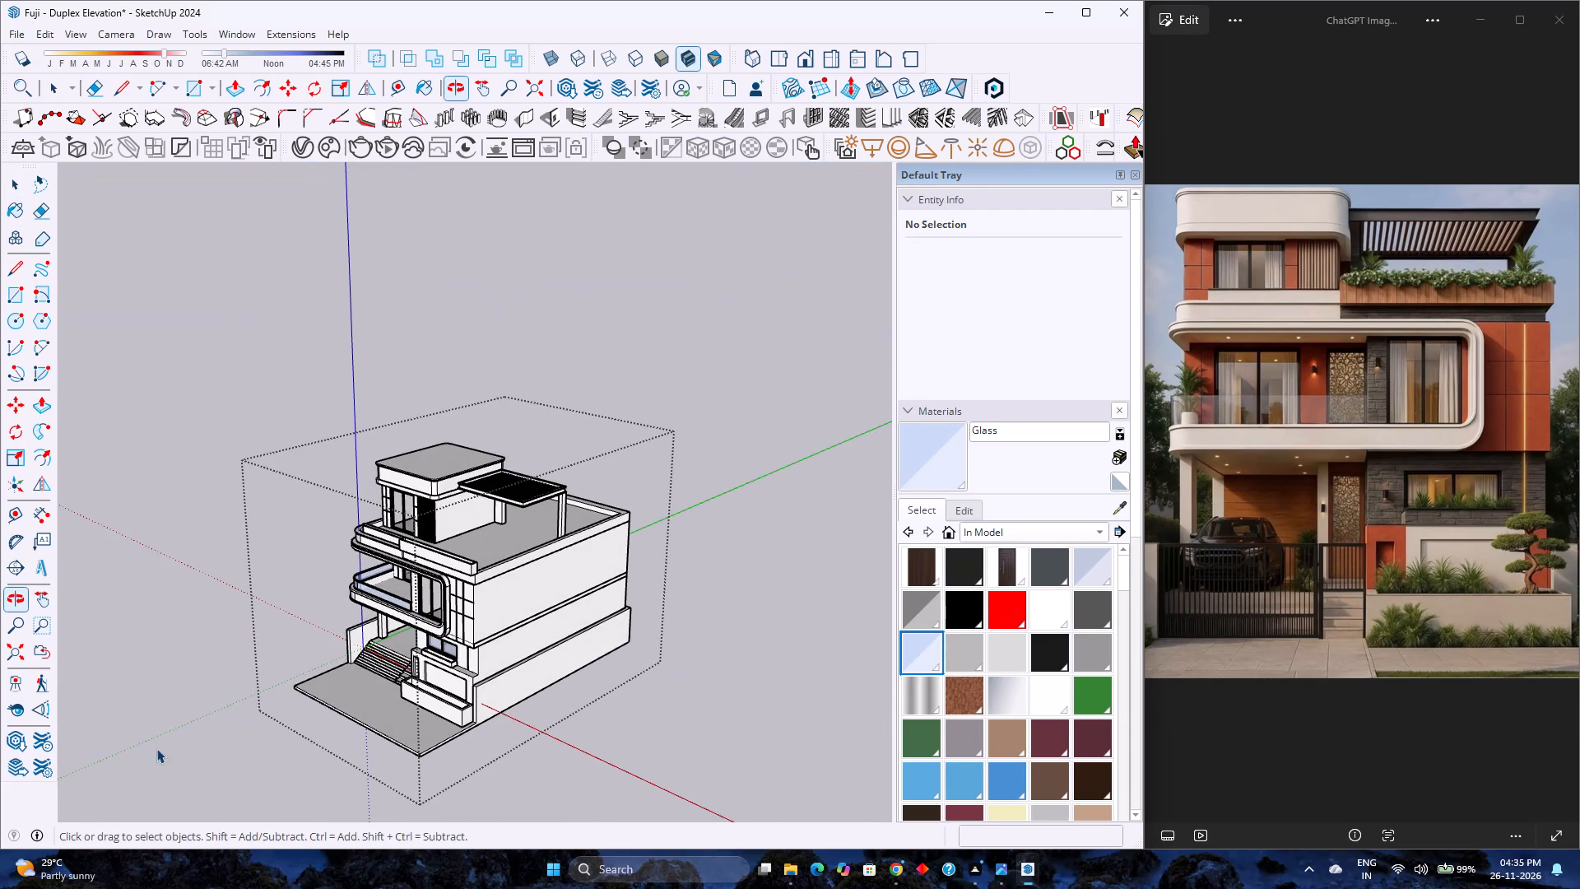
{"action": "middle_click_drag", "start_coordinate": [576, 658], "coordinate": [209, 709]}
{"action": "middle_click", "coordinate": [204, 709]}
{"action": "middle_click", "coordinate": [203, 710]}
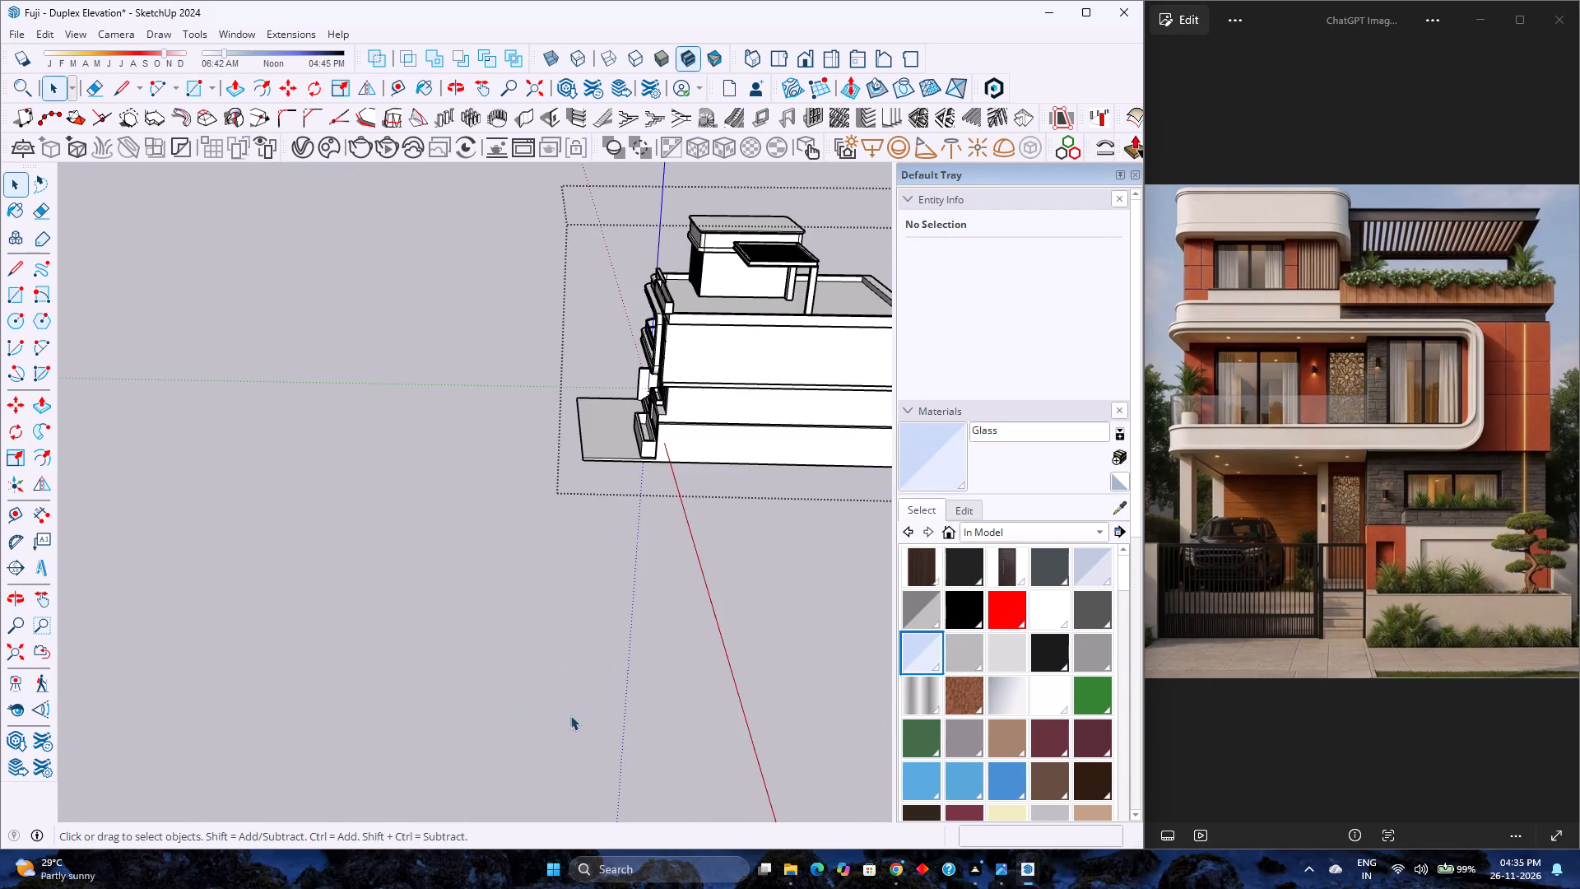
{"action": "scroll", "coordinate": [553, 682], "scroll_direction": "down", "scroll_amount": 9}
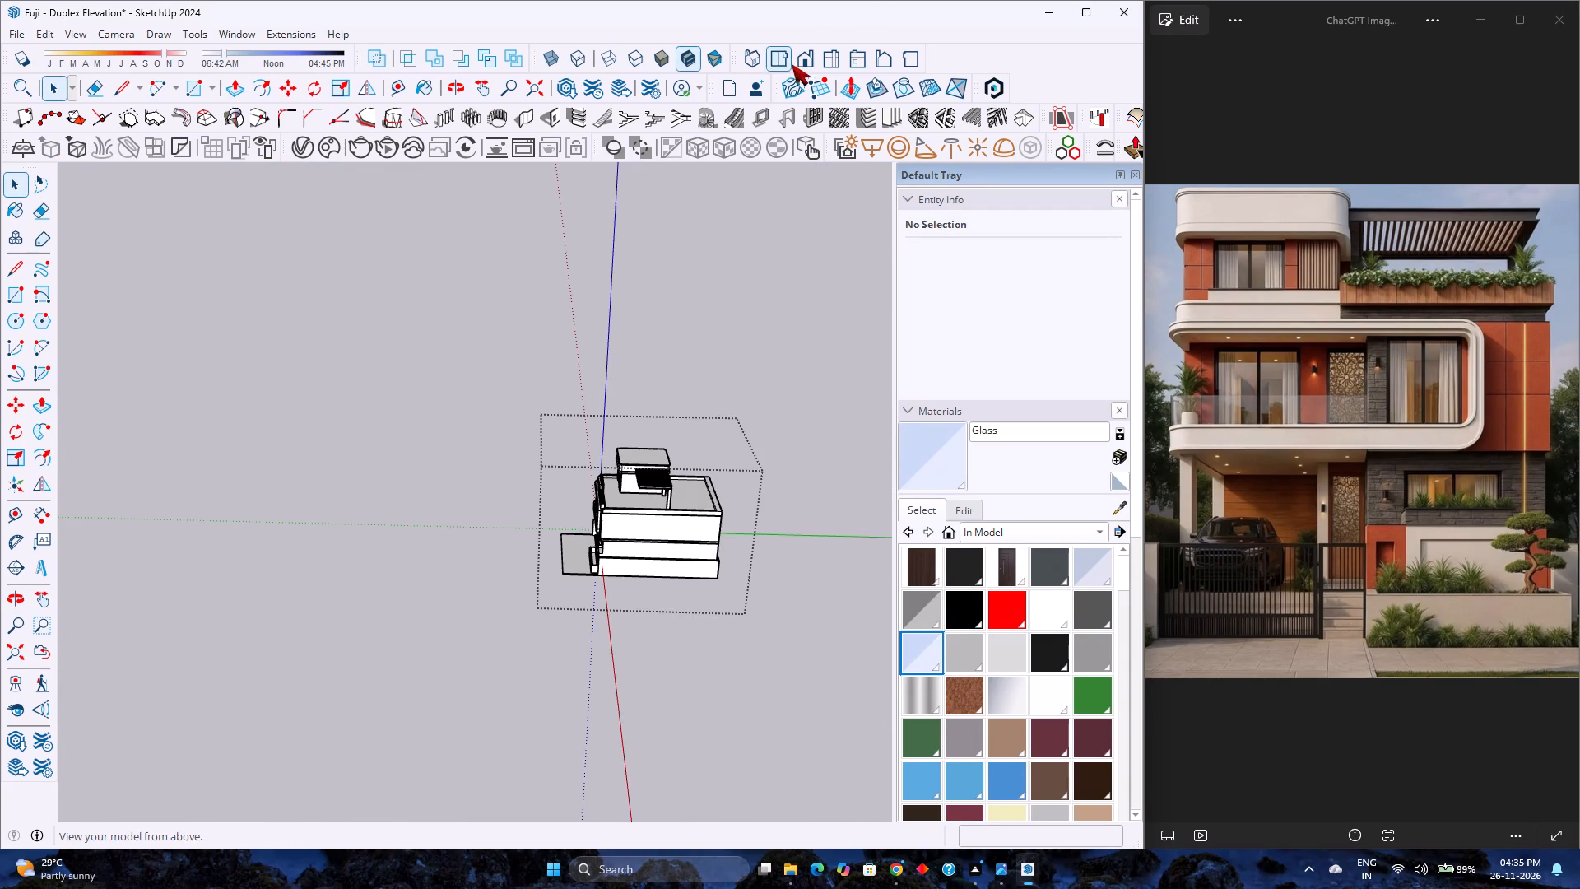
Set the standard front view with the whole house fitted in view and save the model.
{"action": "left_click", "coordinate": [801, 59]}
{"action": "scroll", "coordinate": [505, 536], "scroll_direction": "up", "scroll_amount": 3}
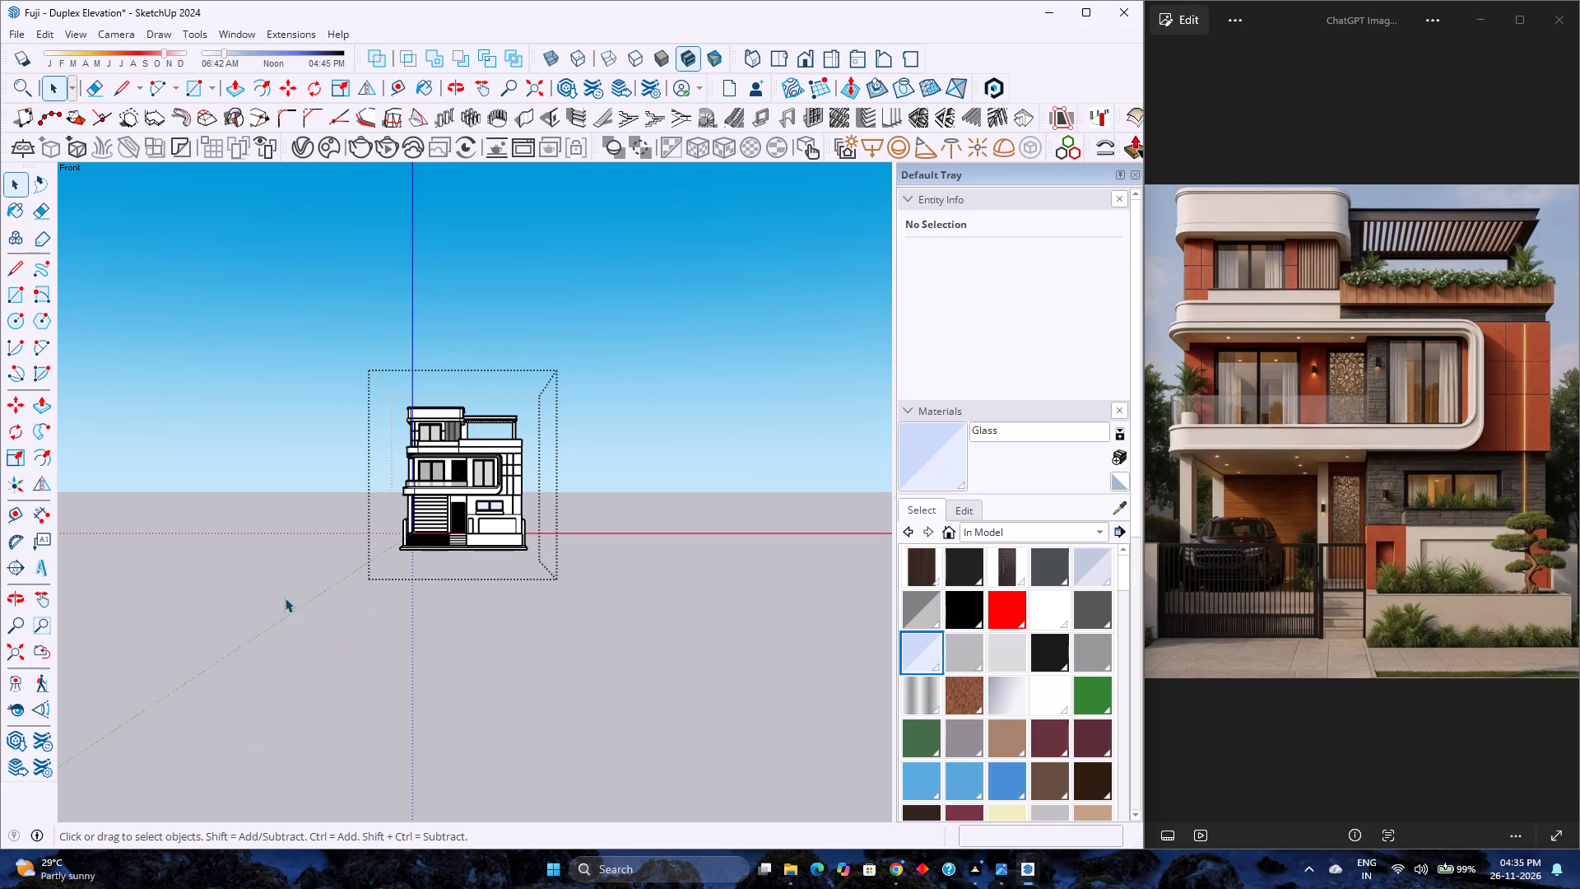
{"action": "left_click", "coordinate": [4, 651]}
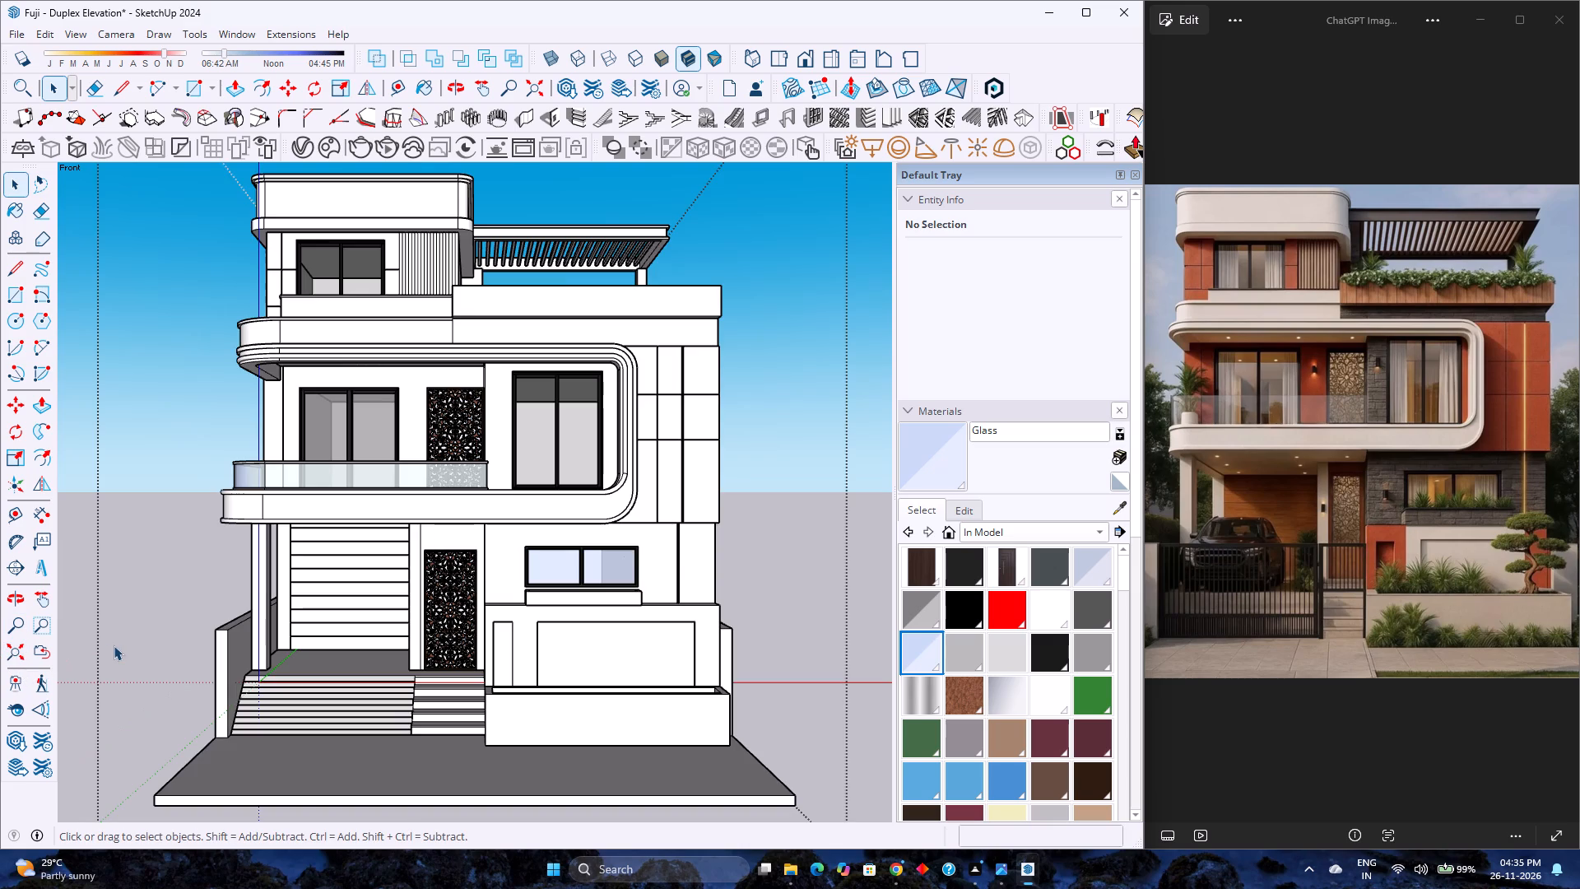
{"action": "key", "text": "ctrl+s"}
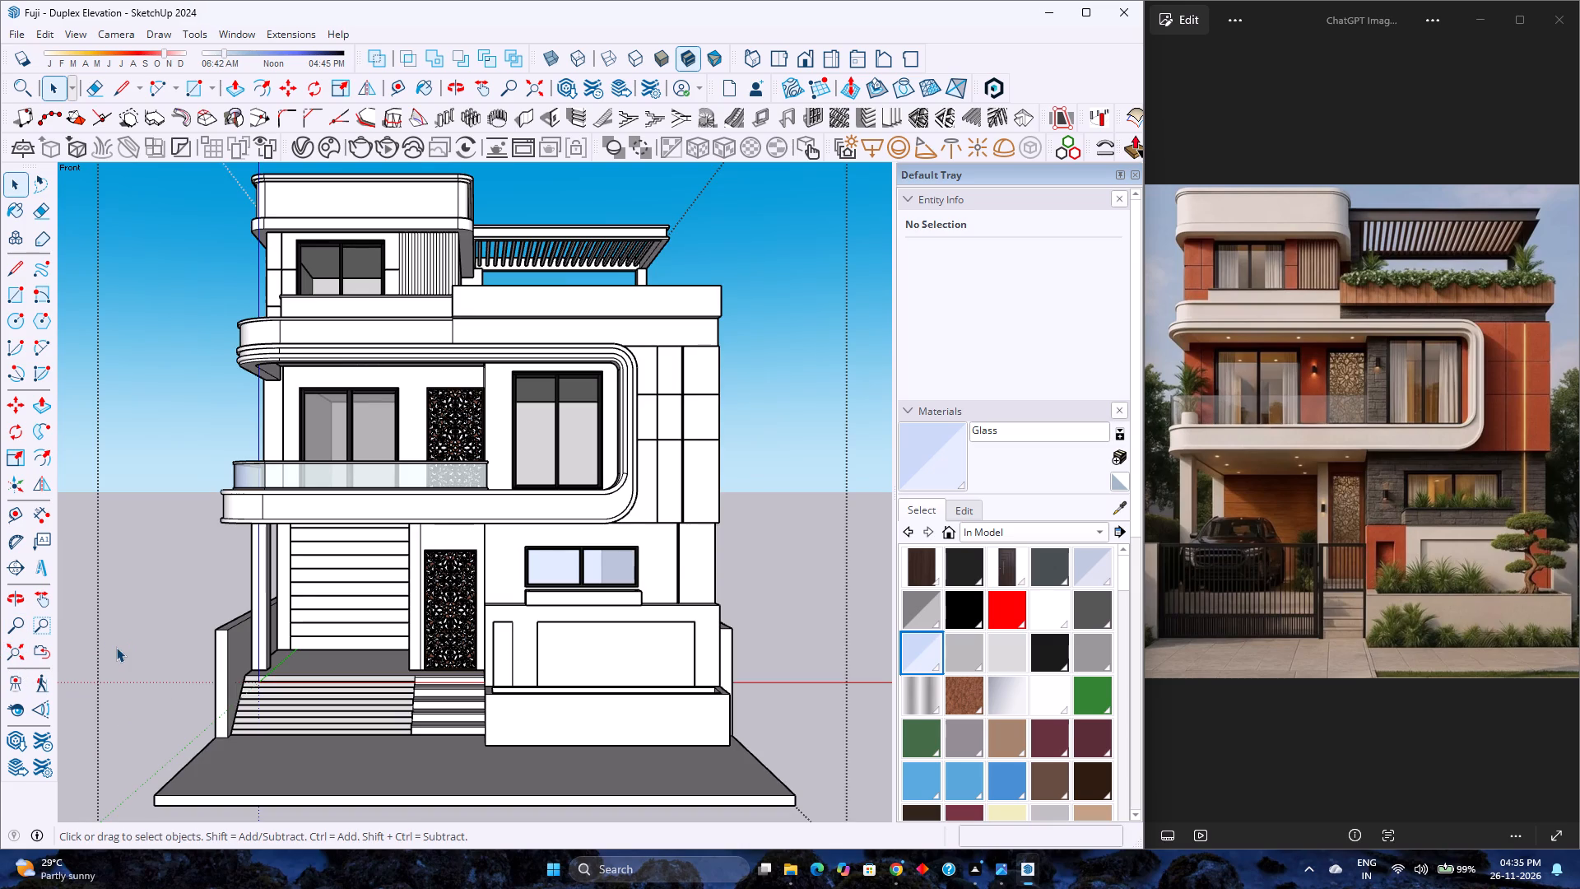
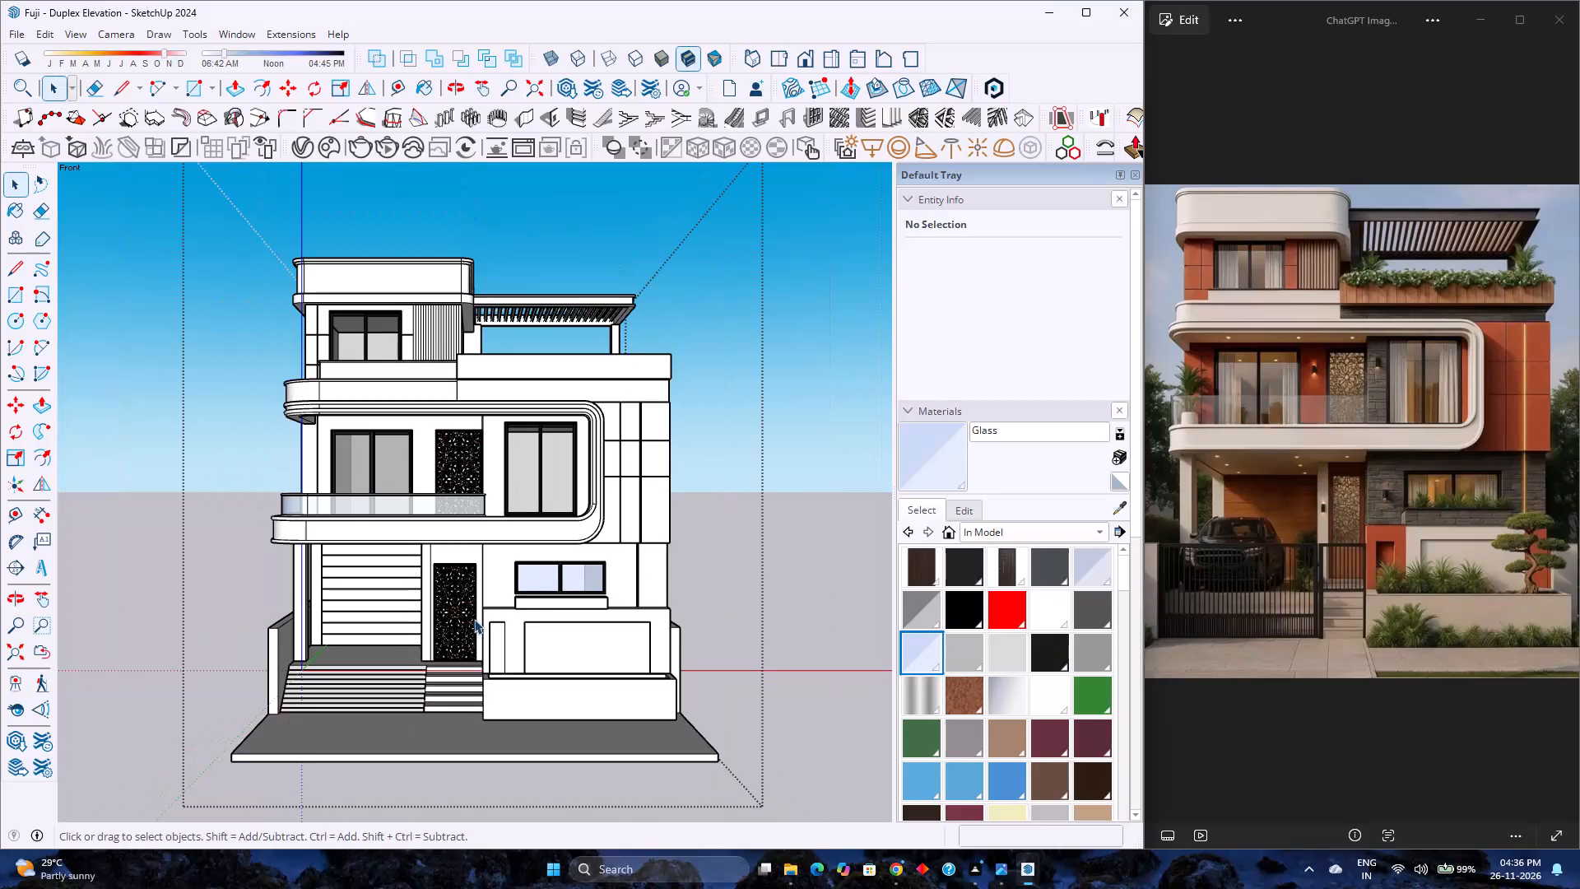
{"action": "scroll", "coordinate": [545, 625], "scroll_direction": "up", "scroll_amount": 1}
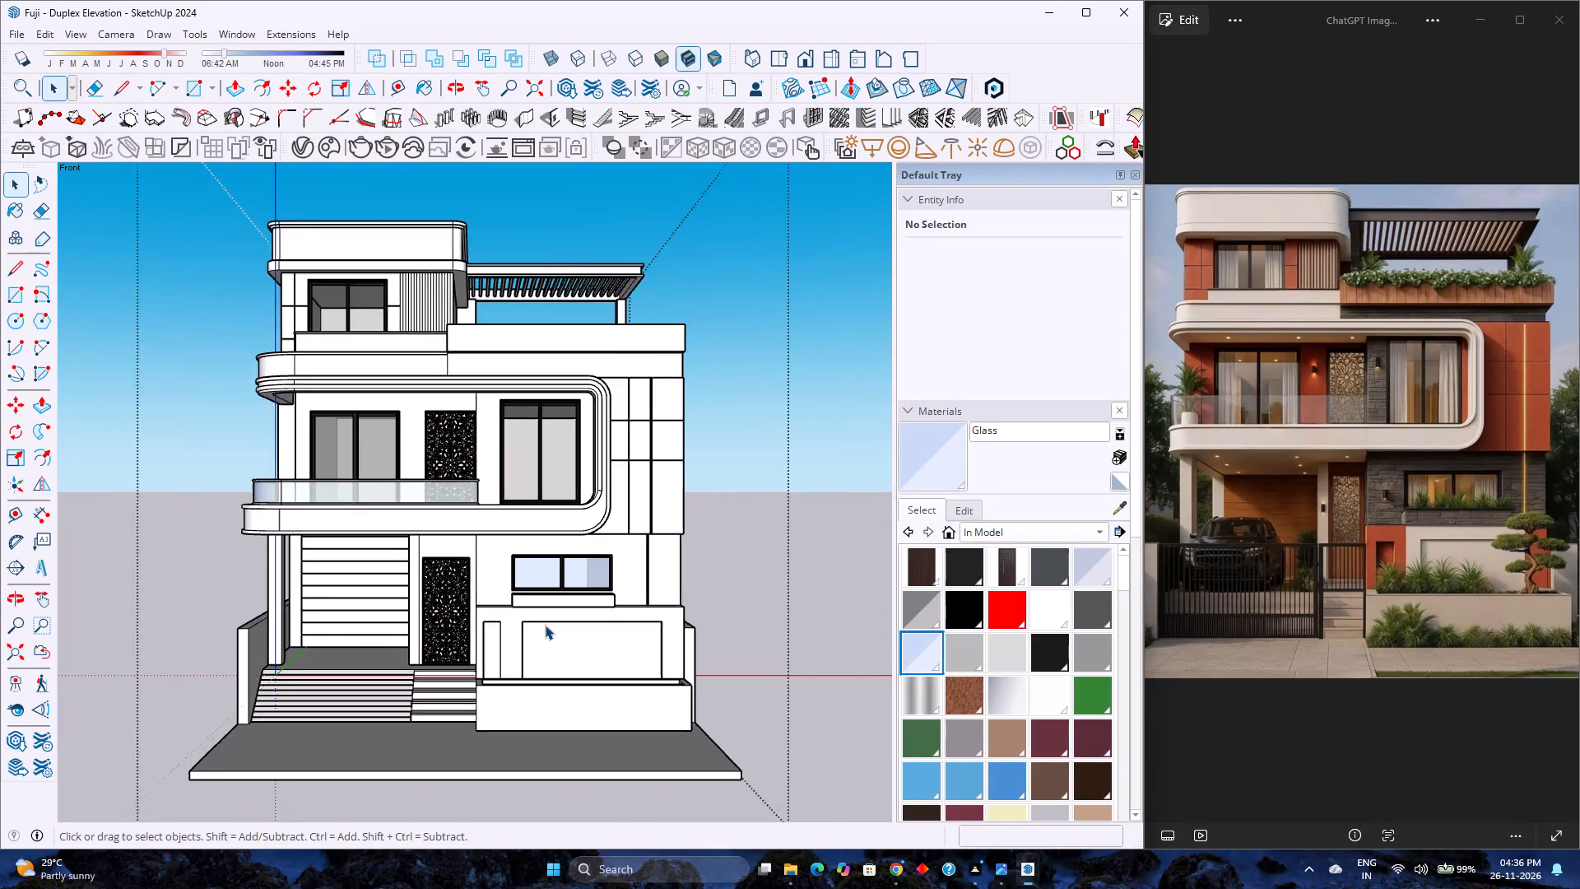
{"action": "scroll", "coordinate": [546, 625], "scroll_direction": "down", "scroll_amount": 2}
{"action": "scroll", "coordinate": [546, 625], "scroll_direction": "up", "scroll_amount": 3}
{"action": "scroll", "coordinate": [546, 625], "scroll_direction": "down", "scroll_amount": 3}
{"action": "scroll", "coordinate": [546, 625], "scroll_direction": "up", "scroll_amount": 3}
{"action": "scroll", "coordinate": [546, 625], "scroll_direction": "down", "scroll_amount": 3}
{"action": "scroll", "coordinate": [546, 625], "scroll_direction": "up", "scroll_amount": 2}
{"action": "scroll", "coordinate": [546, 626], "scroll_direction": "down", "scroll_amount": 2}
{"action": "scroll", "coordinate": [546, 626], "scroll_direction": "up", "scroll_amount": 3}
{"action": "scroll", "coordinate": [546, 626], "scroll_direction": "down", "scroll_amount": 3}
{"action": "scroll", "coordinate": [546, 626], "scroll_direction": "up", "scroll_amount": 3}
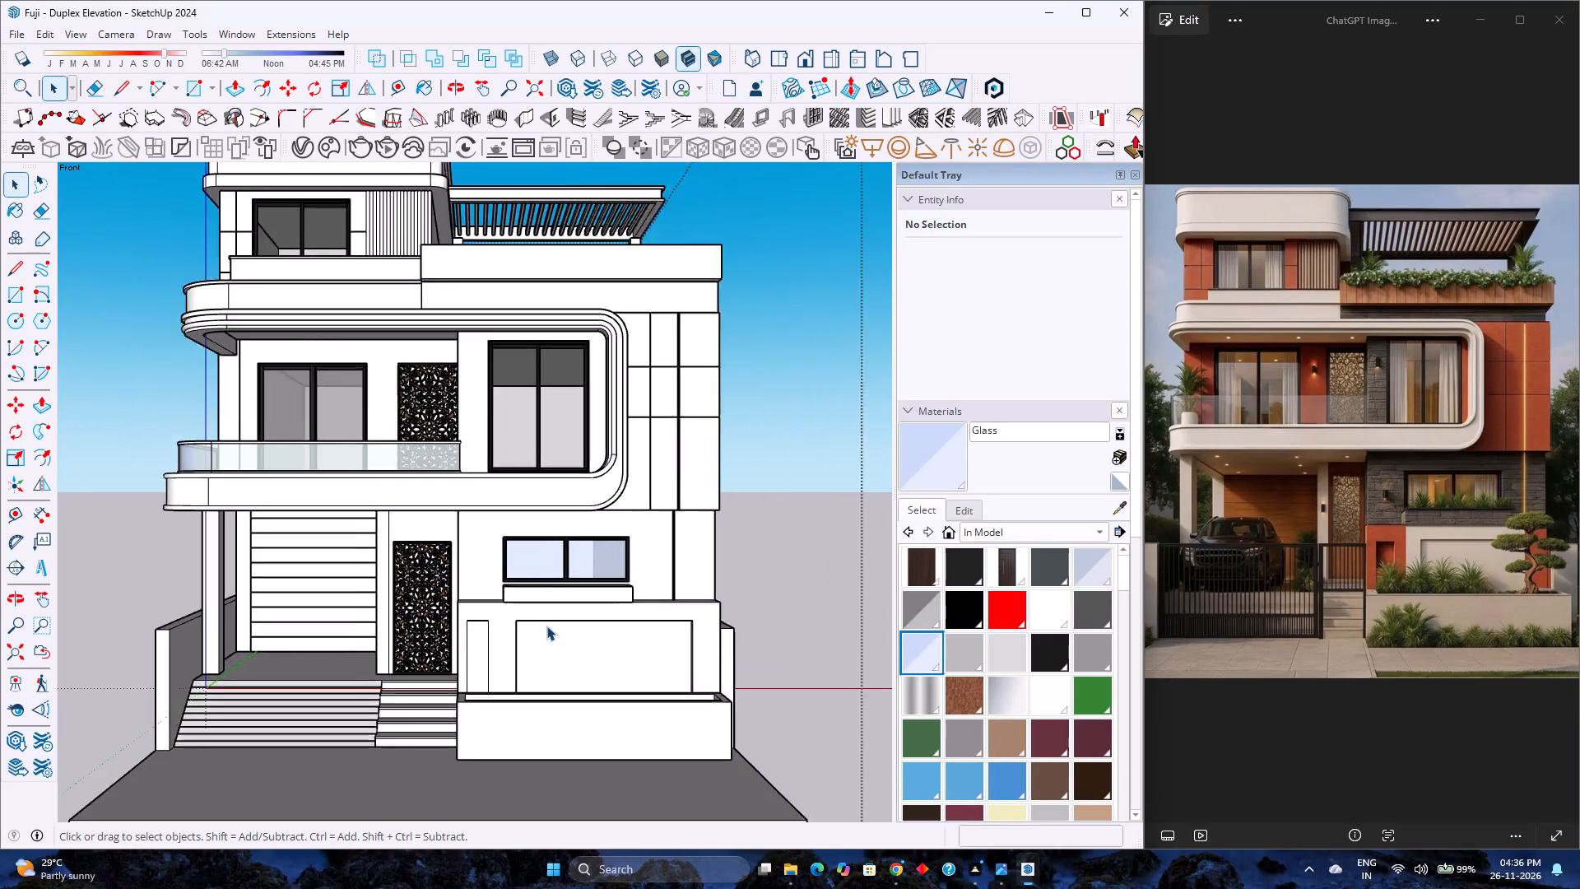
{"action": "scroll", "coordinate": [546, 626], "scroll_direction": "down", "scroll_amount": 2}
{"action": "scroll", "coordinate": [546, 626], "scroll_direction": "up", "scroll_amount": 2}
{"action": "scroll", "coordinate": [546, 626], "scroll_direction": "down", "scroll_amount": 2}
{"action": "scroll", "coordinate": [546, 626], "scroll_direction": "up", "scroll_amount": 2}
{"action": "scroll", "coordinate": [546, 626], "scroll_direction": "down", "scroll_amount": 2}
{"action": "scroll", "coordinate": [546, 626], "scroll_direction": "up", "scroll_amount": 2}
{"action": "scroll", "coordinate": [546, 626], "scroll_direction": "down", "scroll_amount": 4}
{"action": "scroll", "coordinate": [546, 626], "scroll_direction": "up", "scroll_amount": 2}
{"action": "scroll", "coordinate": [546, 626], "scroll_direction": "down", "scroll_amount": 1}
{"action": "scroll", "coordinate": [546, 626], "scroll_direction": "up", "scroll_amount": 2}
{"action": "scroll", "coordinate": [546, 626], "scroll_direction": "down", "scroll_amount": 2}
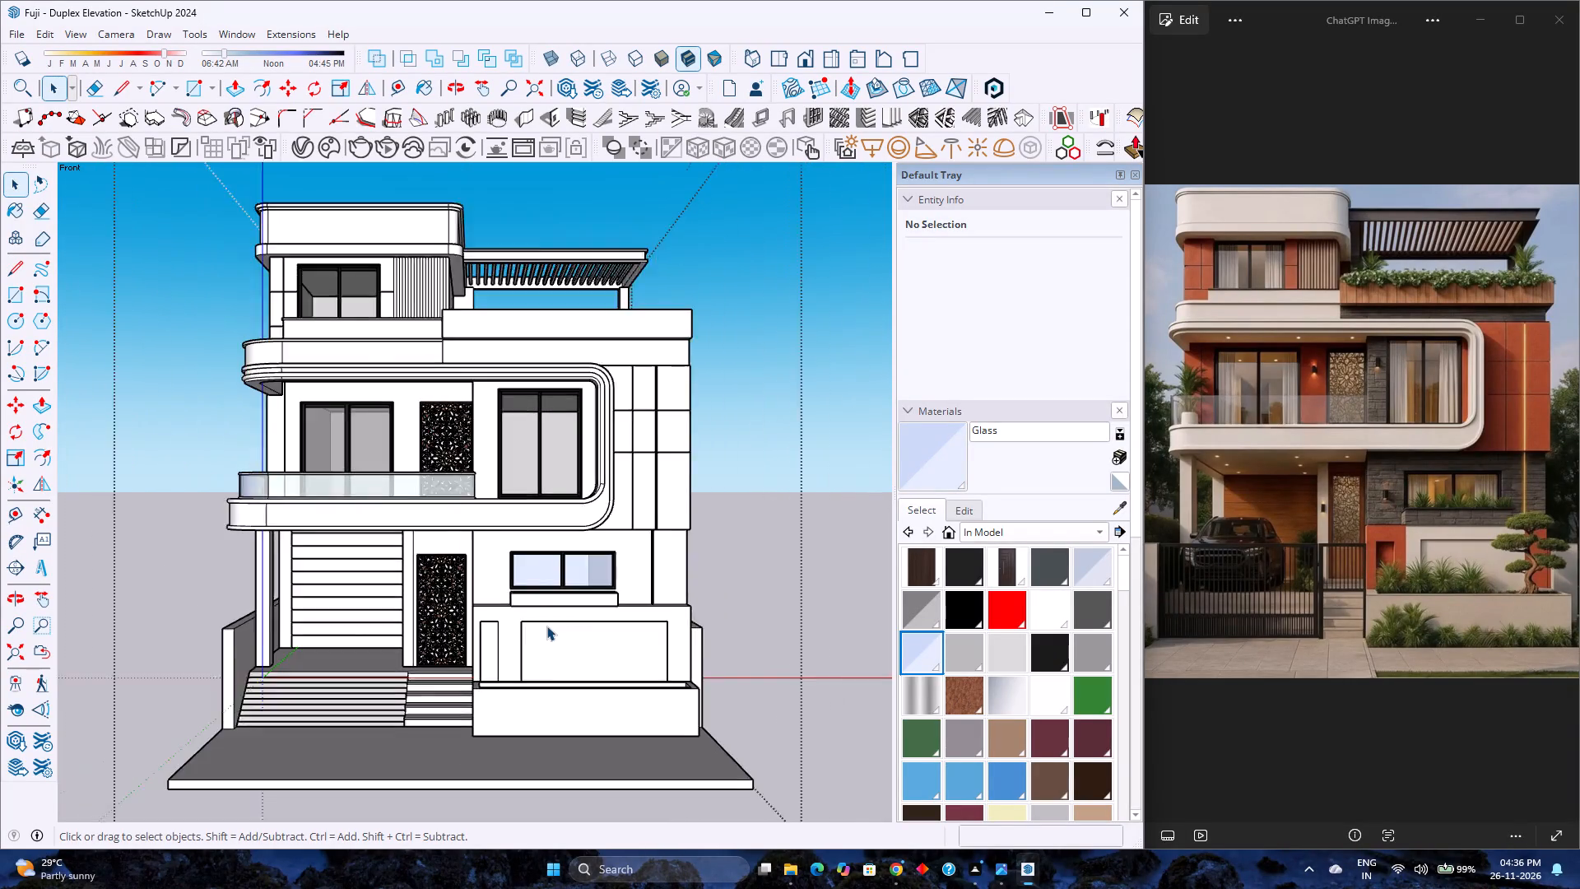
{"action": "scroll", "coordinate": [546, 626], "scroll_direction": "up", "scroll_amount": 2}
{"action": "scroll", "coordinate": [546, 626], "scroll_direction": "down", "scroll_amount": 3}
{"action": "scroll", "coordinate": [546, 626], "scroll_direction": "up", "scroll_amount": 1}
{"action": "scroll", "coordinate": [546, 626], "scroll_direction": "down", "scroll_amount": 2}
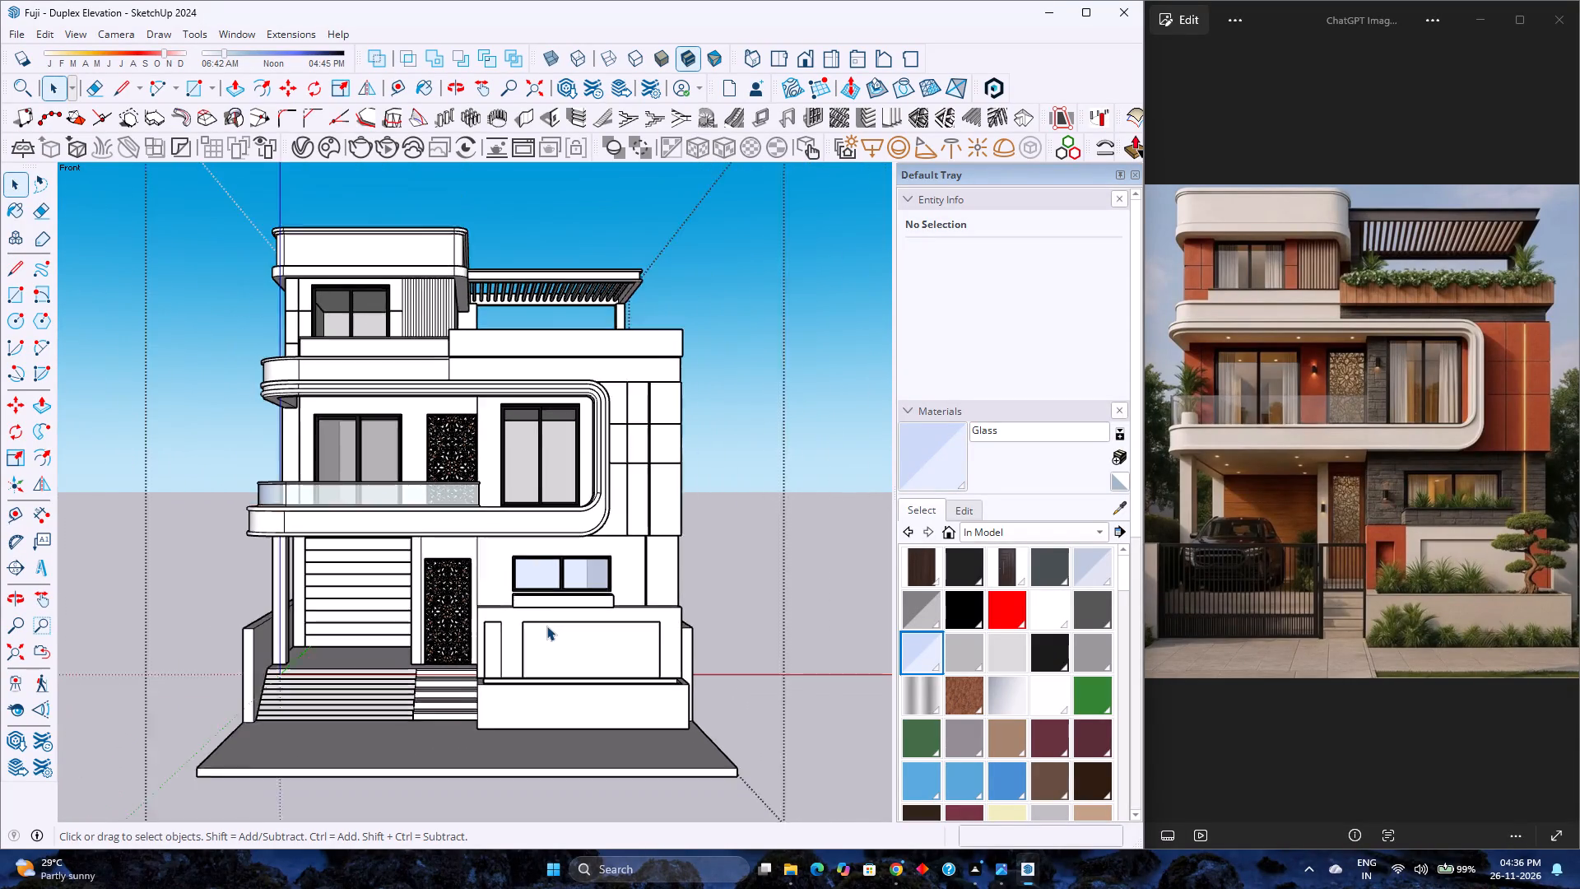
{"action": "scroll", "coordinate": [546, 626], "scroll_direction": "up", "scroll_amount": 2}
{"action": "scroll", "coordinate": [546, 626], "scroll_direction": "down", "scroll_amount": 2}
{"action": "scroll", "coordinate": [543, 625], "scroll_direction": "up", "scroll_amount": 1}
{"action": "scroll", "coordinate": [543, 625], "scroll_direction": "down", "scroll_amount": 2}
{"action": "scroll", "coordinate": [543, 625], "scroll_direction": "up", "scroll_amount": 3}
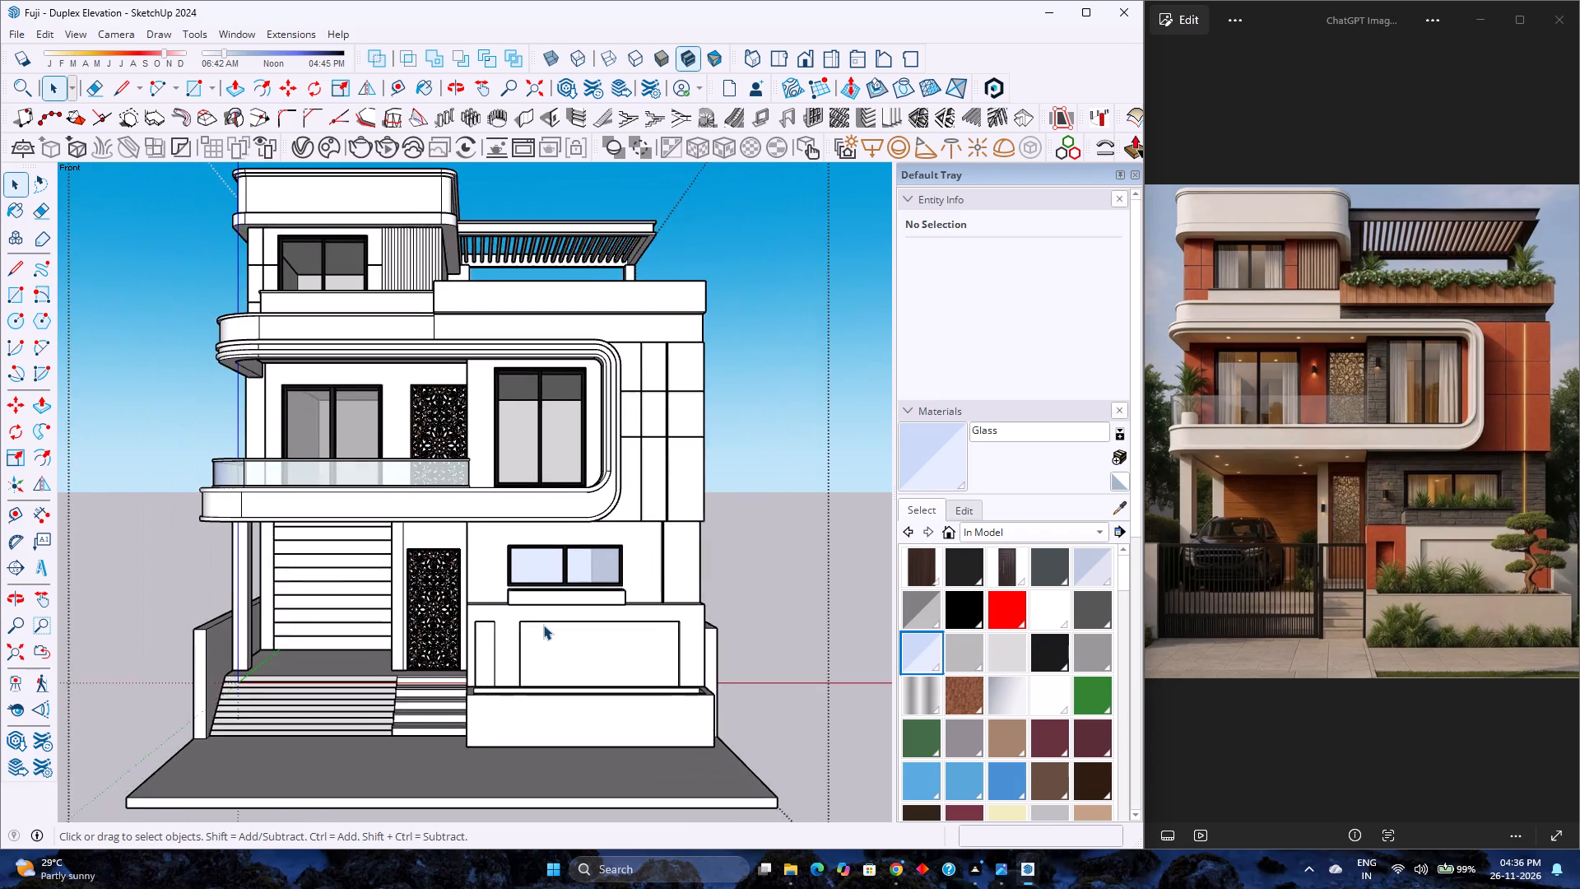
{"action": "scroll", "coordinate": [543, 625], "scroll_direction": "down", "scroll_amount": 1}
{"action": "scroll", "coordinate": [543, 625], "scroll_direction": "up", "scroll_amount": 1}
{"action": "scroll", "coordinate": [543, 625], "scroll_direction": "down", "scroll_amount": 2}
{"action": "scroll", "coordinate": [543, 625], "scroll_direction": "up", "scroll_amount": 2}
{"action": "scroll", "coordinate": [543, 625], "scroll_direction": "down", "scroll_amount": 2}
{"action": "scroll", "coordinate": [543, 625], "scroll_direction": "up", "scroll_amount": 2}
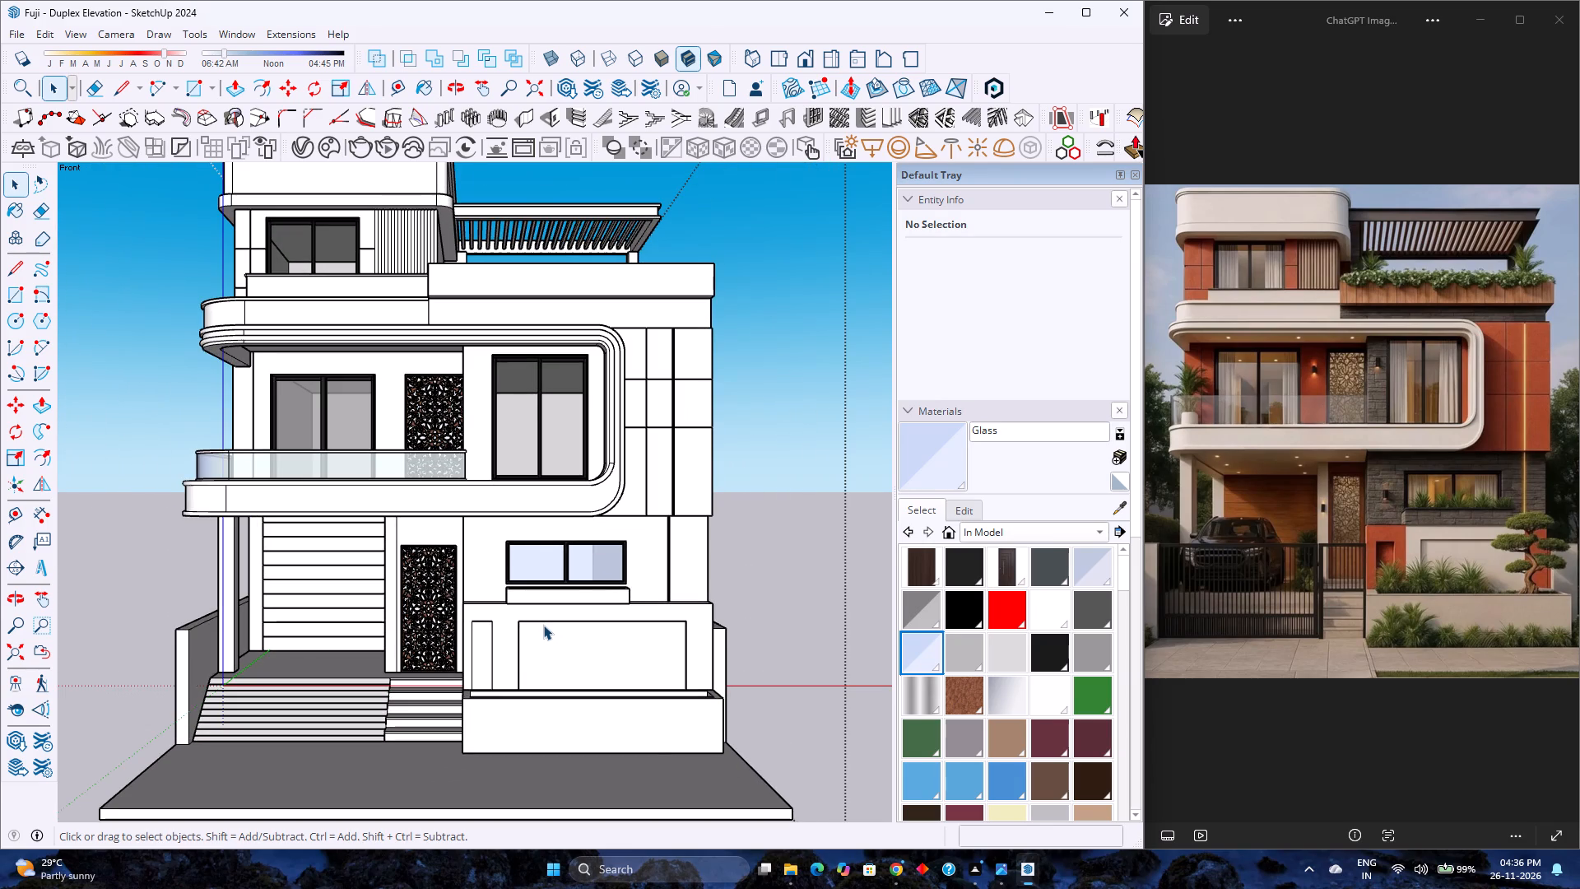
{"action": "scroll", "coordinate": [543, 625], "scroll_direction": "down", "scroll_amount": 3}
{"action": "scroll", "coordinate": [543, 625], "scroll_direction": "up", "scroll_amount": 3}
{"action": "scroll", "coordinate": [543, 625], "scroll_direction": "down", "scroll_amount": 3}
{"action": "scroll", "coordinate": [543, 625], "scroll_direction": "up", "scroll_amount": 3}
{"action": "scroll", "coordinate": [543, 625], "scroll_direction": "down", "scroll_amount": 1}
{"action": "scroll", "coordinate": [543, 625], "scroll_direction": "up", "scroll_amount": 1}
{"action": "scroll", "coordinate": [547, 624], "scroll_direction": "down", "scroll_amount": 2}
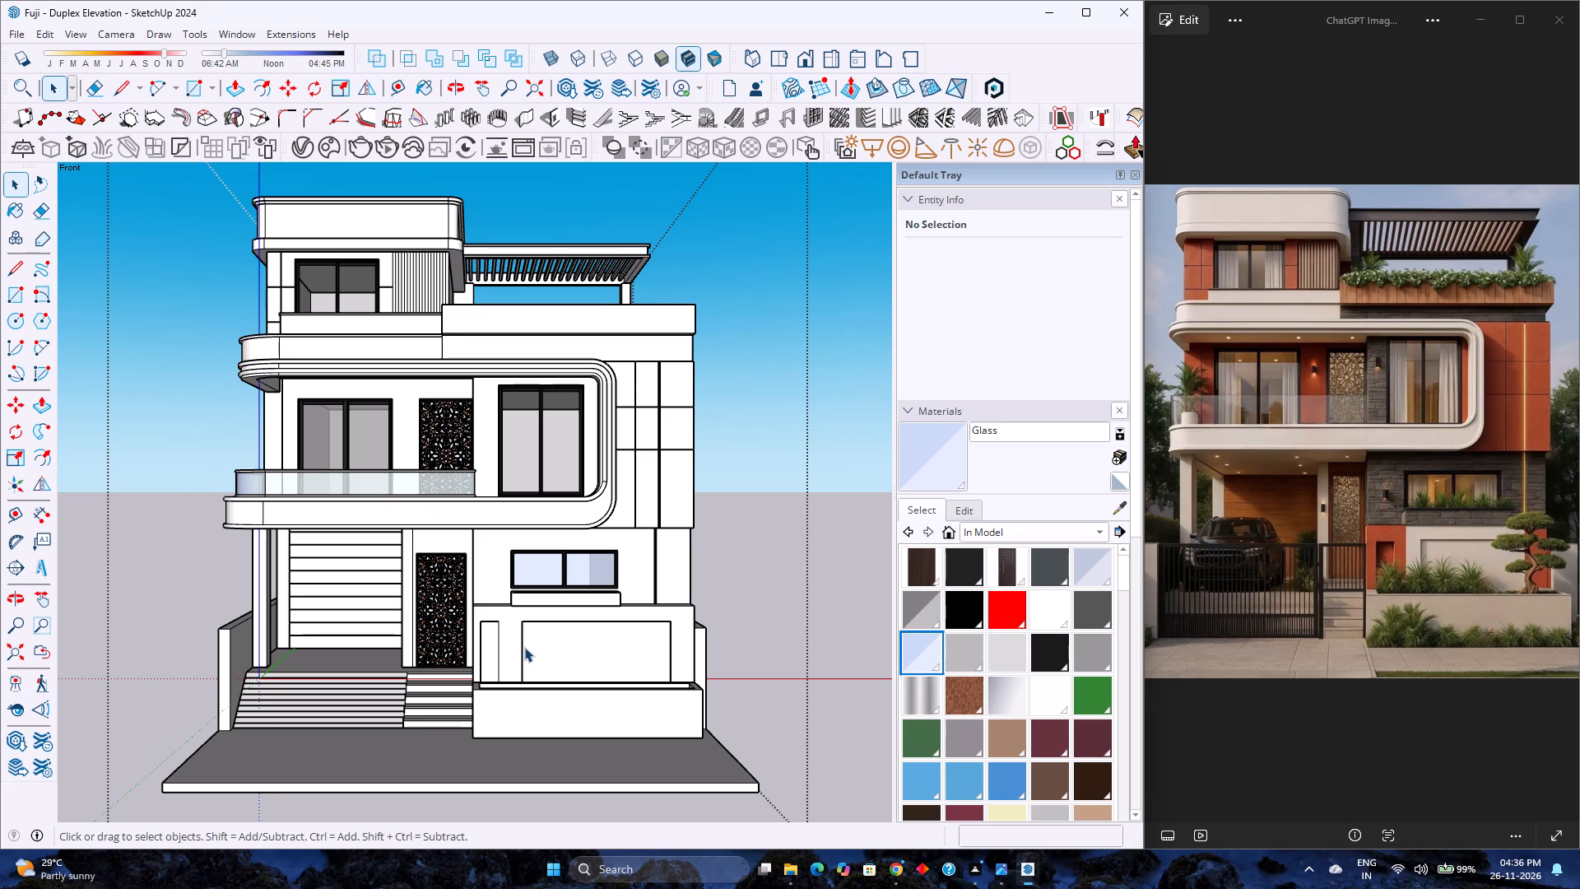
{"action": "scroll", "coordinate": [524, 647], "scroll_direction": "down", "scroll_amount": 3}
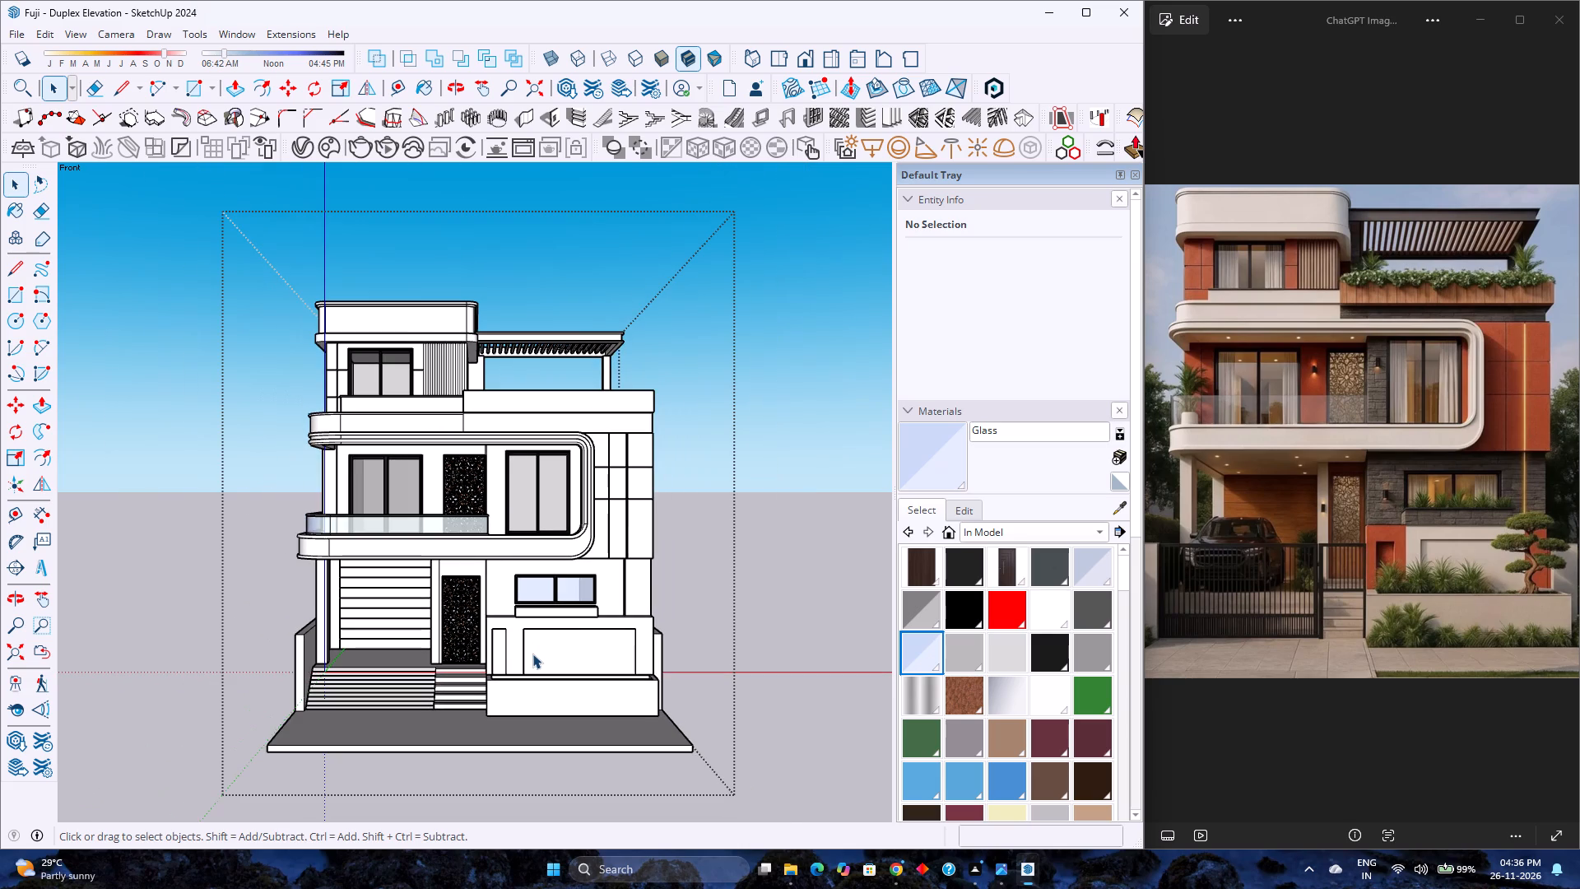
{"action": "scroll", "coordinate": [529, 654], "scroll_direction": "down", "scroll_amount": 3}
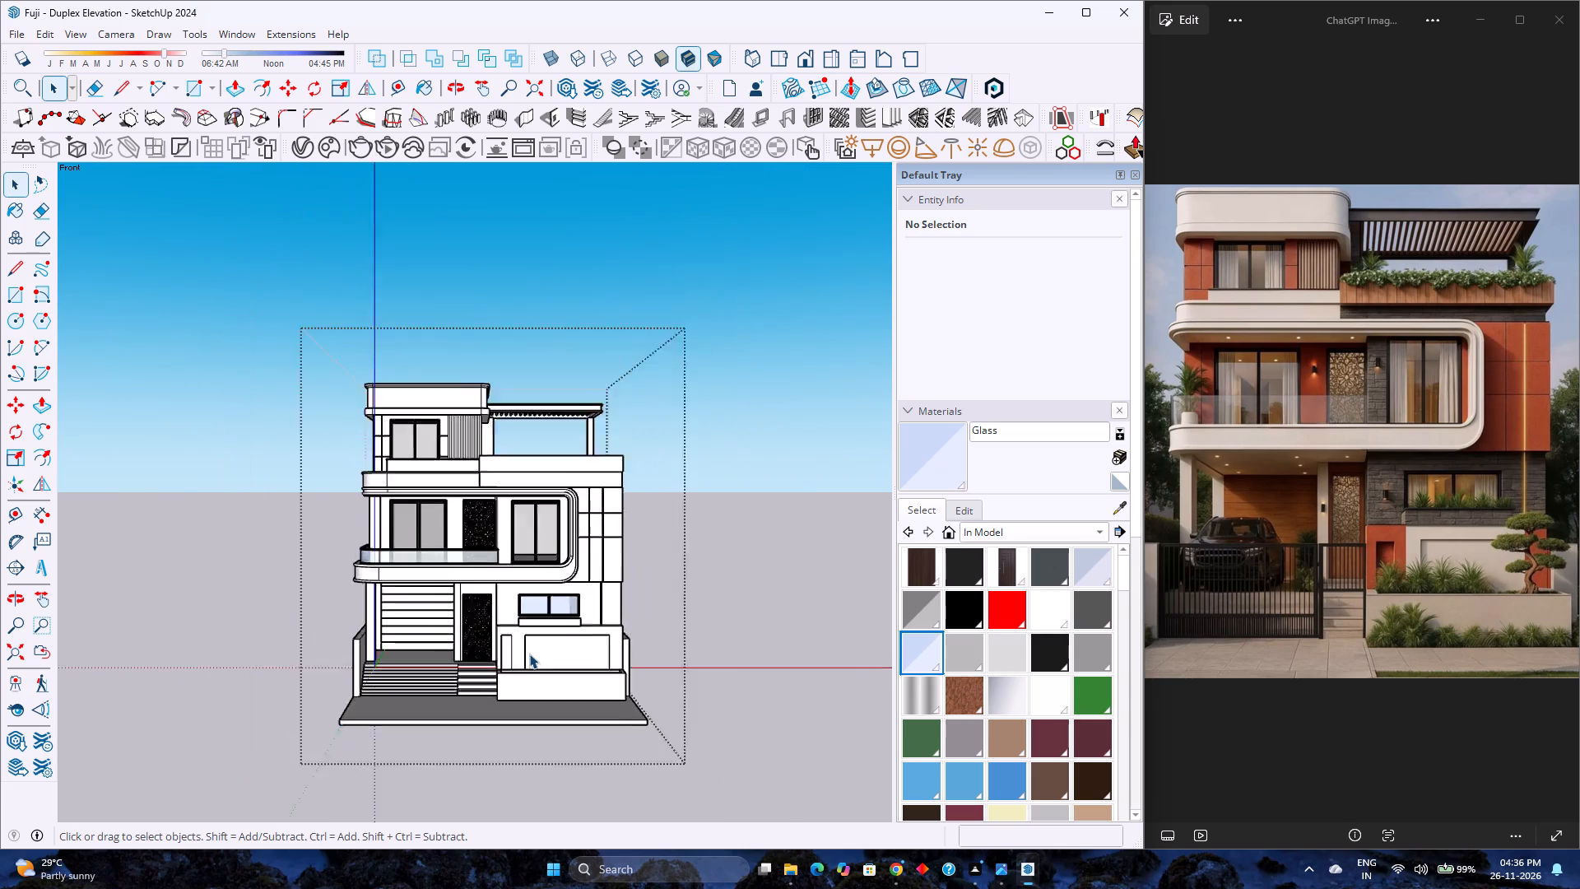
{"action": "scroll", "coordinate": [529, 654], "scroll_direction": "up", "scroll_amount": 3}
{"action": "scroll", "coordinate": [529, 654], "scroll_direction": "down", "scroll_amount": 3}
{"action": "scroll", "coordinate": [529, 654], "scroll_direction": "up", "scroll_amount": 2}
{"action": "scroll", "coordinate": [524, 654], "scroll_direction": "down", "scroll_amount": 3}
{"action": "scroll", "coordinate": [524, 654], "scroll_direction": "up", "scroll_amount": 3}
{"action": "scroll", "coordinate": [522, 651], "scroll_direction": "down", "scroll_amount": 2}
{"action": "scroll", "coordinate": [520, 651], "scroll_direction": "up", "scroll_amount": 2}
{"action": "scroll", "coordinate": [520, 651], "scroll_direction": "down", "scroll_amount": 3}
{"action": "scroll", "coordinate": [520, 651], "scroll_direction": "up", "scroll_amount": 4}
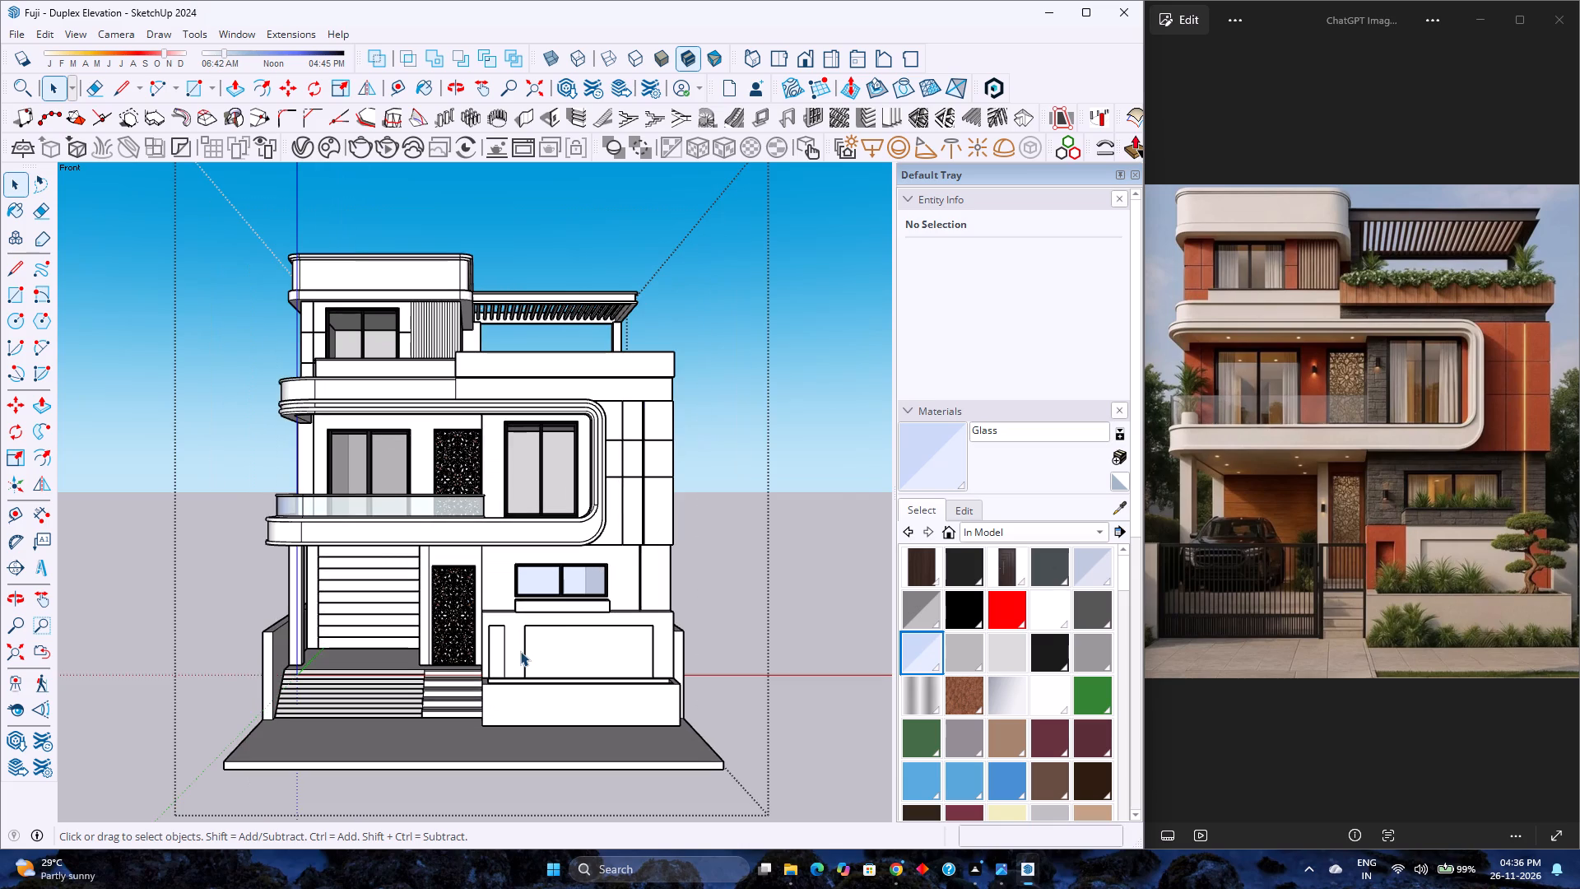
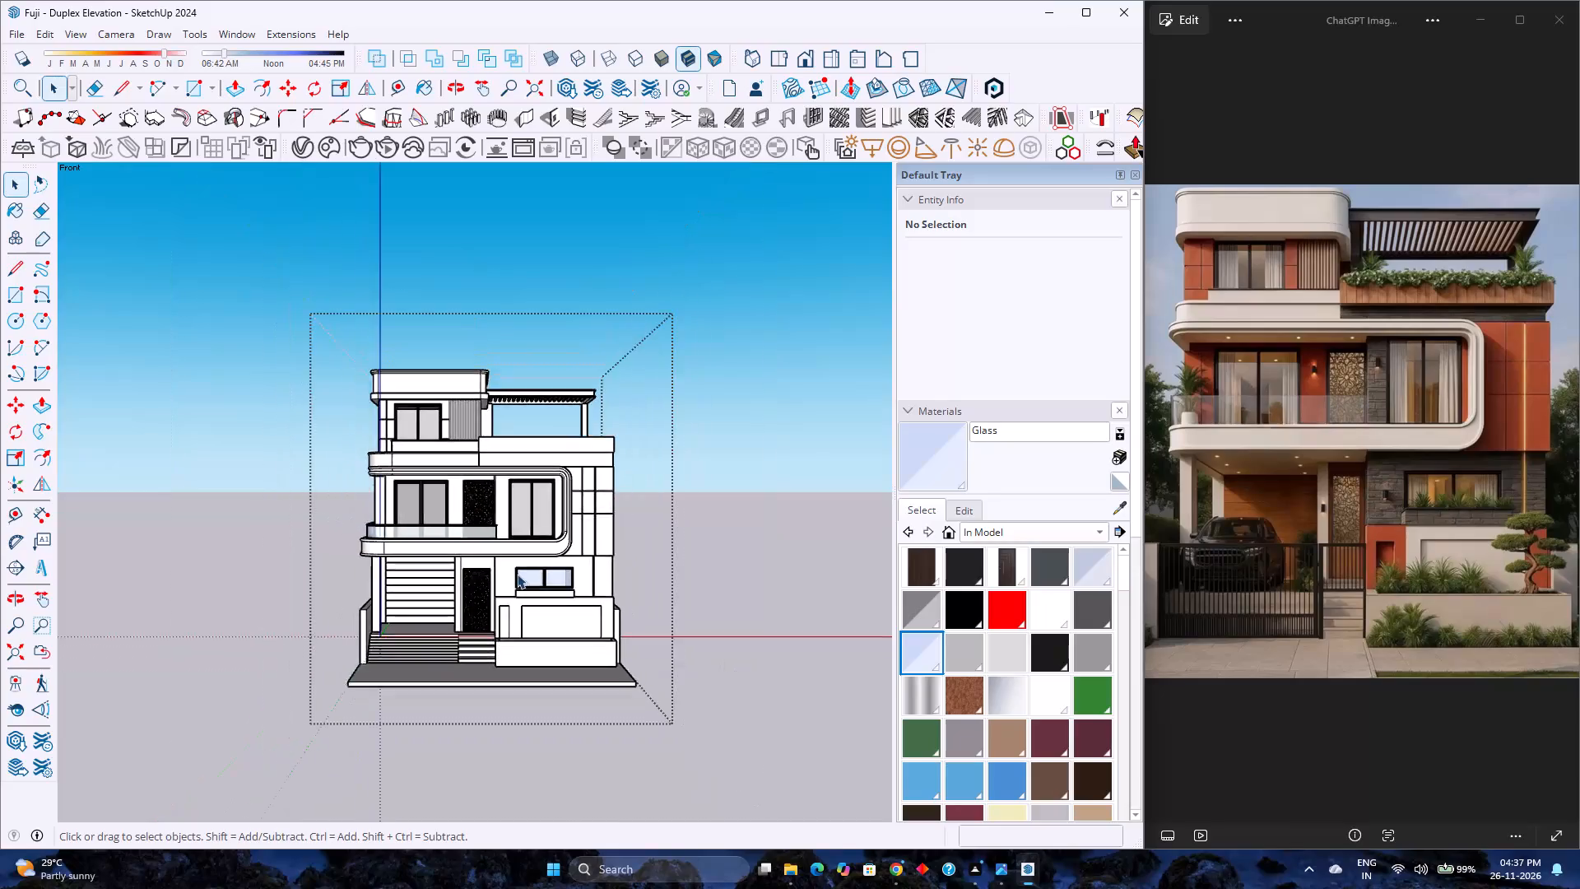
Examine the duplex model's front facade and side wall against the reference elevation image.
{"action": "scroll", "coordinate": [517, 574], "scroll_direction": "up", "scroll_amount": 3}
{"action": "scroll", "coordinate": [517, 574], "scroll_direction": "down", "scroll_amount": 3}
{"action": "scroll", "coordinate": [517, 574], "scroll_direction": "up", "scroll_amount": 4}
{"action": "scroll", "coordinate": [517, 574], "scroll_direction": "down", "scroll_amount": 4}
{"action": "scroll", "coordinate": [517, 574], "scroll_direction": "up", "scroll_amount": 4}
{"action": "scroll", "coordinate": [513, 576], "scroll_direction": "down", "scroll_amount": 4}
{"action": "scroll", "coordinate": [511, 577], "scroll_direction": "up", "scroll_amount": 4}
{"action": "scroll", "coordinate": [511, 577], "scroll_direction": "down", "scroll_amount": 4}
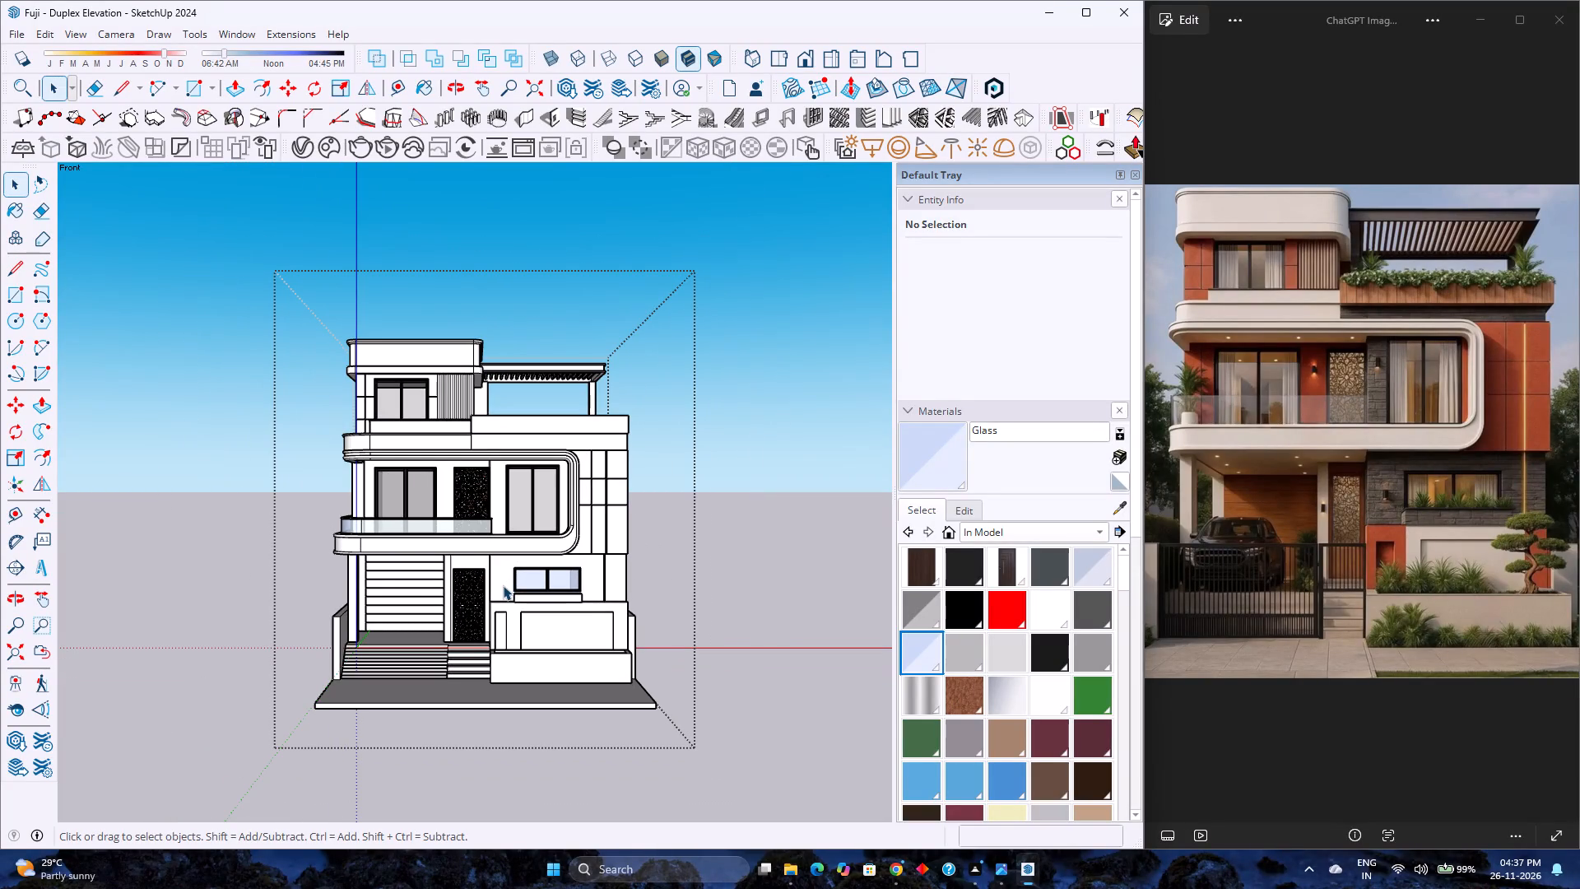
{"action": "scroll", "coordinate": [467, 569], "scroll_direction": "down", "scroll_amount": 4}
{"action": "scroll", "coordinate": [467, 569], "scroll_direction": "up", "scroll_amount": 1}
{"action": "scroll", "coordinate": [477, 561], "scroll_direction": "down", "scroll_amount": 4}
{"action": "scroll", "coordinate": [477, 561], "scroll_direction": "up", "scroll_amount": 3}
{"action": "scroll", "coordinate": [476, 564], "scroll_direction": "down", "scroll_amount": 4}
{"action": "scroll", "coordinate": [476, 564], "scroll_direction": "up", "scroll_amount": 5}
{"action": "scroll", "coordinate": [476, 564], "scroll_direction": "down", "scroll_amount": 5}
{"action": "scroll", "coordinate": [476, 564], "scroll_direction": "up", "scroll_amount": 9}
{"action": "scroll", "coordinate": [476, 564], "scroll_direction": "down", "scroll_amount": 3}
{"action": "scroll", "coordinate": [476, 564], "scroll_direction": "up", "scroll_amount": 6}
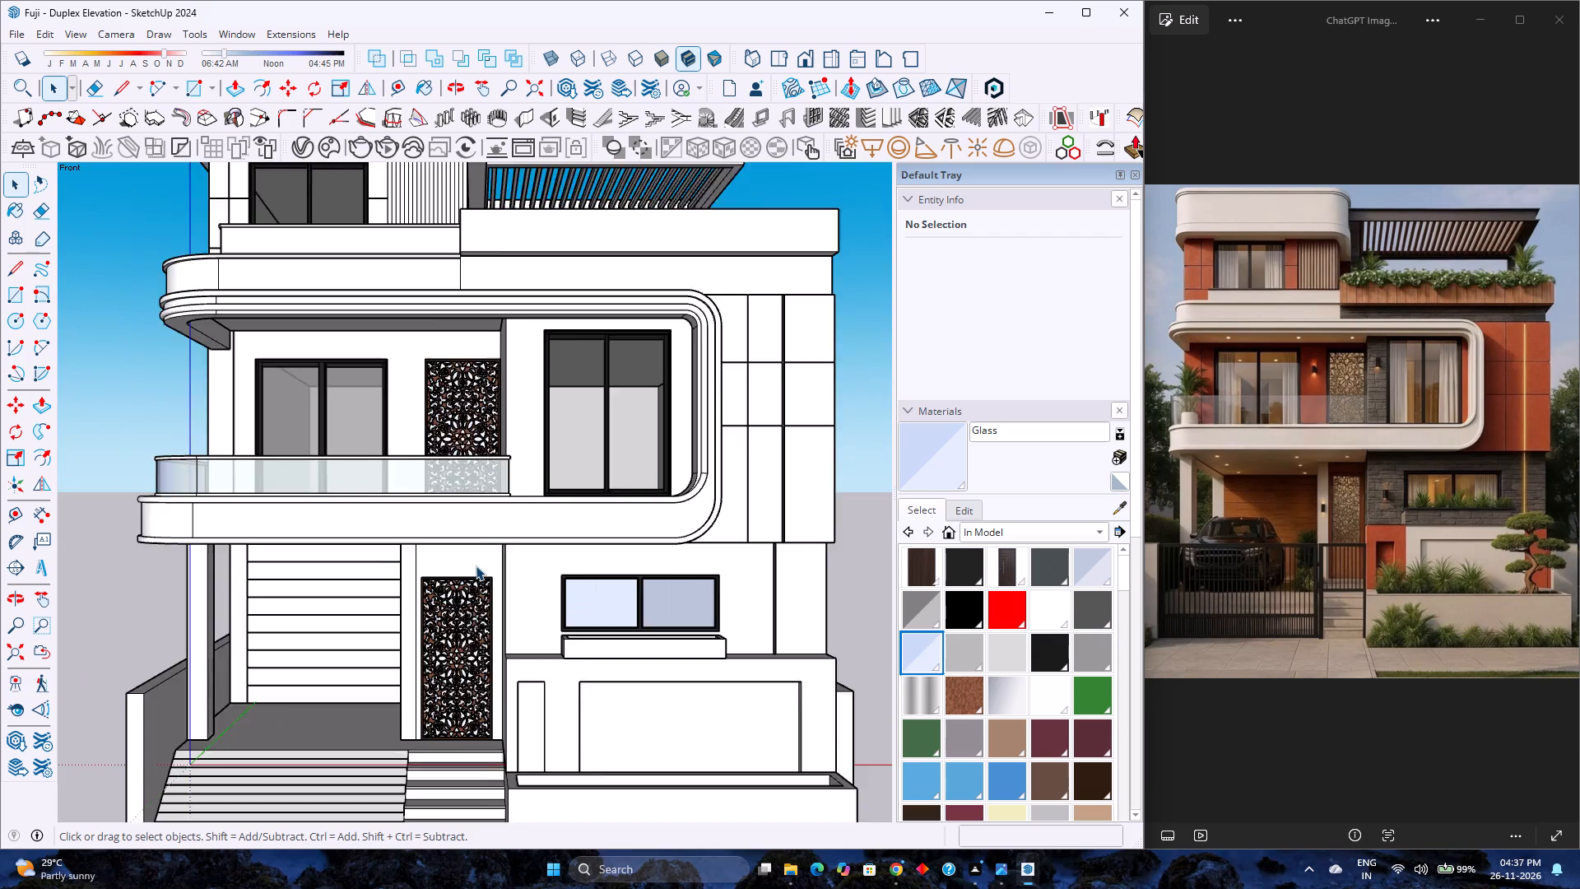
{"action": "scroll", "coordinate": [476, 566], "scroll_direction": "up", "scroll_amount": 1}
{"action": "scroll", "coordinate": [476, 566], "scroll_direction": "down", "scroll_amount": 4}
{"action": "scroll", "coordinate": [476, 566], "scroll_direction": "up", "scroll_amount": 3}
{"action": "scroll", "coordinate": [476, 566], "scroll_direction": "down", "scroll_amount": 3}
{"action": "scroll", "coordinate": [476, 566], "scroll_direction": "up", "scroll_amount": 3}
{"action": "scroll", "coordinate": [476, 568], "scroll_direction": "down", "scroll_amount": 4}
{"action": "scroll", "coordinate": [477, 570], "scroll_direction": "up", "scroll_amount": 3}
{"action": "scroll", "coordinate": [477, 570], "scroll_direction": "down", "scroll_amount": 2}
{"action": "scroll", "coordinate": [477, 570], "scroll_direction": "up", "scroll_amount": 1}
{"action": "scroll", "coordinate": [477, 570], "scroll_direction": "down", "scroll_amount": 3}
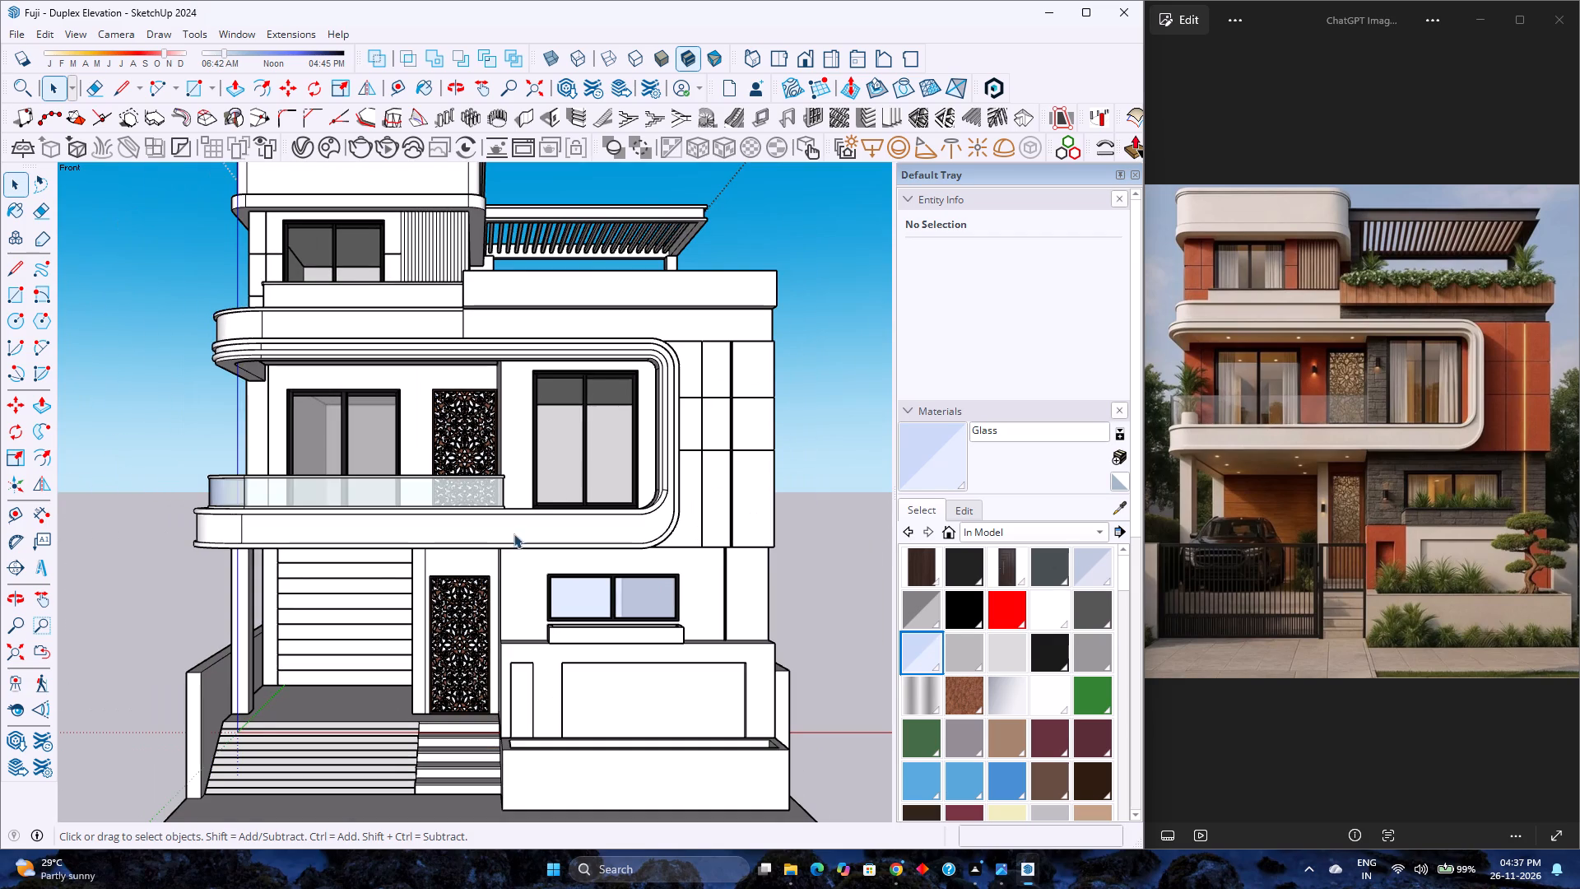
{"action": "middle_click_drag", "start_coordinate": [396, 462], "coordinate": [300, 448]}
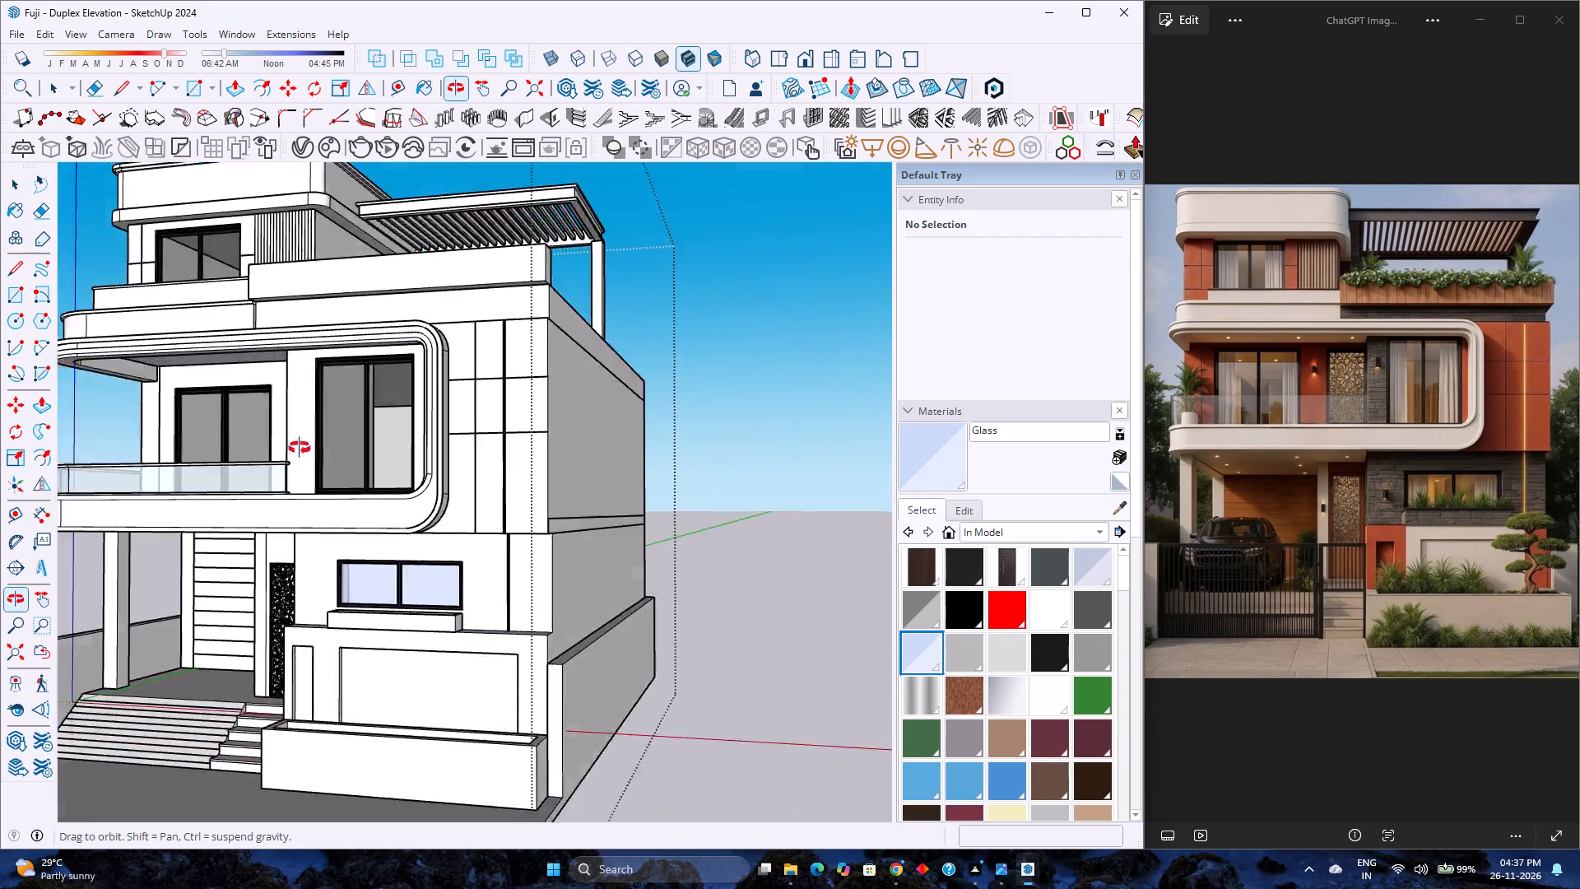
{"action": "middle_click_drag", "start_coordinate": [300, 448], "coordinate": [217, 542]}
{"action": "middle_click", "coordinate": [380, 552]}
{"action": "scroll", "coordinate": [347, 528], "scroll_direction": "up", "scroll_amount": 1}
{"action": "scroll", "coordinate": [347, 519], "scroll_direction": "down", "scroll_amount": 4}
{"action": "middle_click_drag", "start_coordinate": [319, 536], "coordinate": [467, 469]}
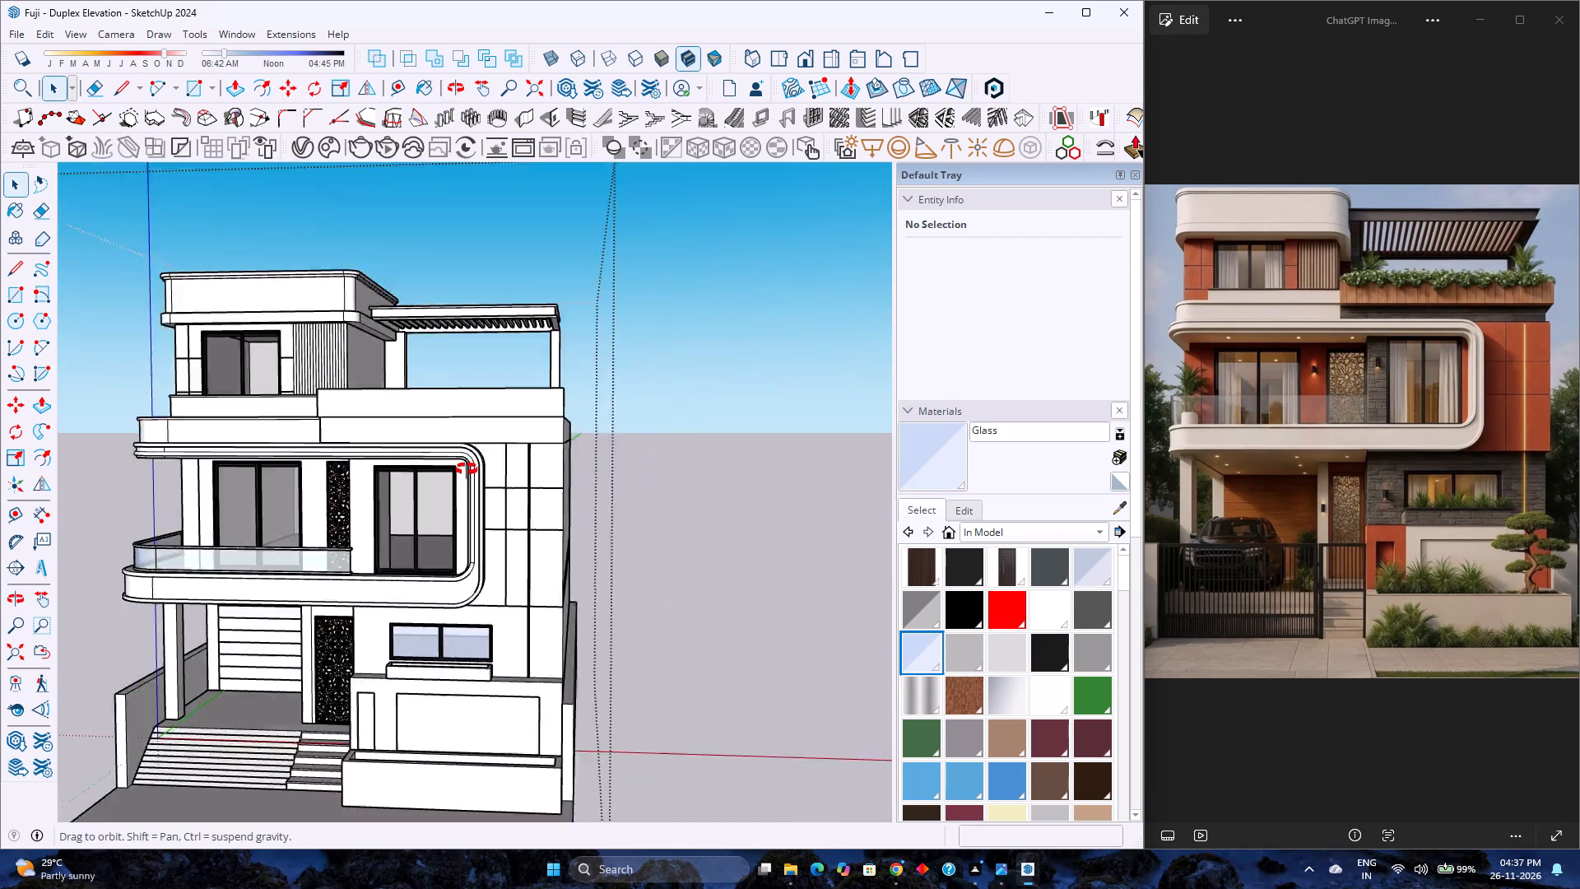
{"action": "middle_click_drag", "start_coordinate": [467, 469], "coordinate": [511, 455]}
{"action": "scroll", "coordinate": [511, 456], "scroll_direction": "down", "scroll_amount": 3}
{"action": "scroll", "coordinate": [511, 456], "scroll_direction": "up", "scroll_amount": 3}
{"action": "scroll", "coordinate": [511, 456], "scroll_direction": "down", "scroll_amount": 2}
{"action": "scroll", "coordinate": [511, 456], "scroll_direction": "up", "scroll_amount": 1}
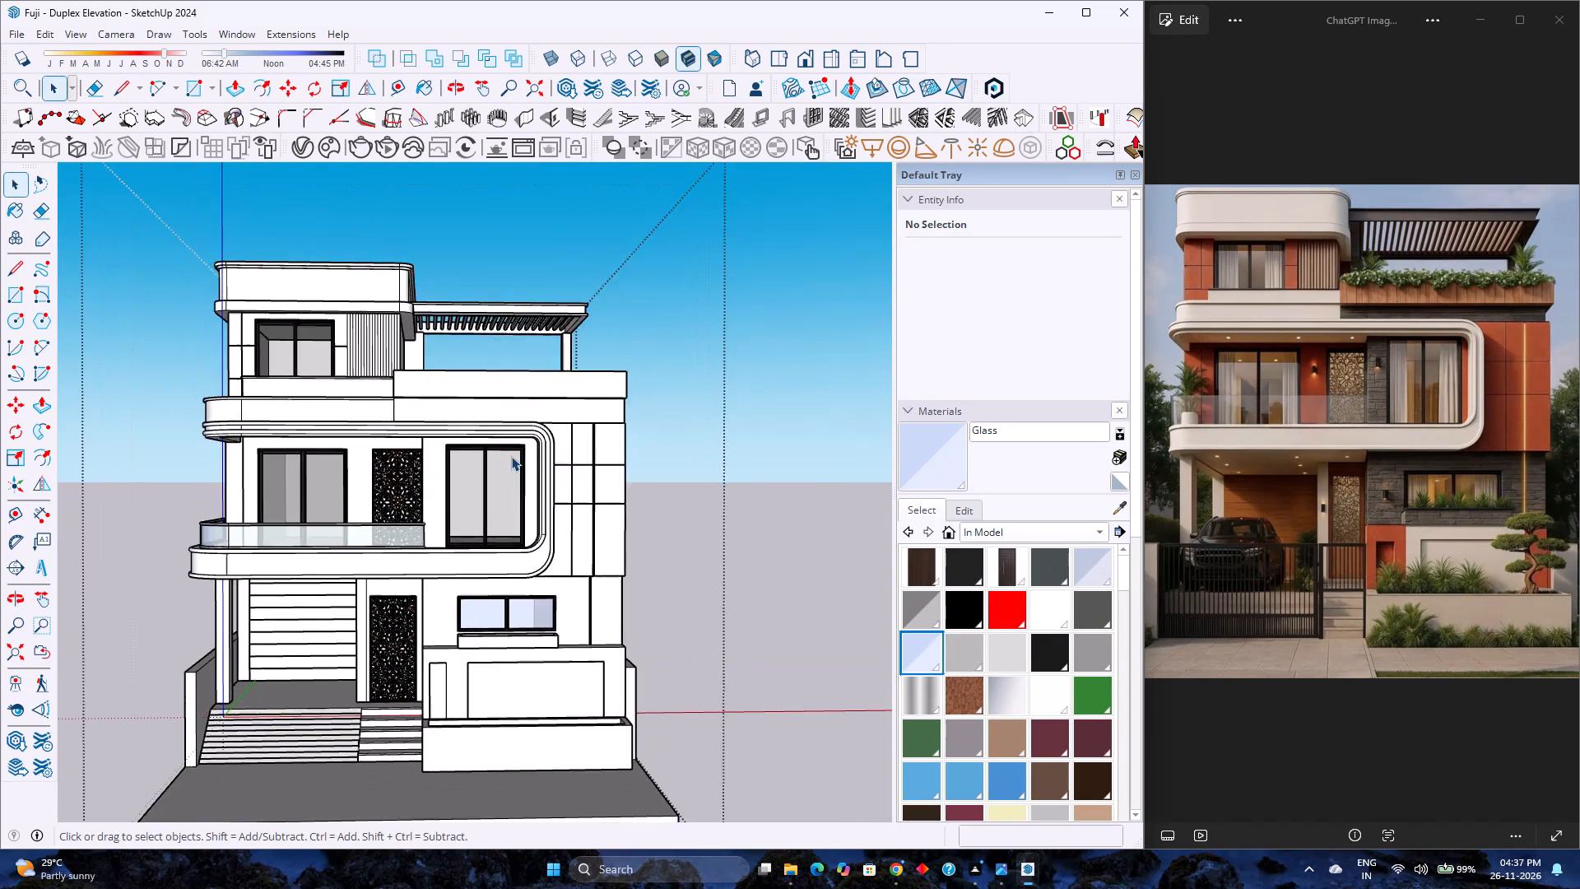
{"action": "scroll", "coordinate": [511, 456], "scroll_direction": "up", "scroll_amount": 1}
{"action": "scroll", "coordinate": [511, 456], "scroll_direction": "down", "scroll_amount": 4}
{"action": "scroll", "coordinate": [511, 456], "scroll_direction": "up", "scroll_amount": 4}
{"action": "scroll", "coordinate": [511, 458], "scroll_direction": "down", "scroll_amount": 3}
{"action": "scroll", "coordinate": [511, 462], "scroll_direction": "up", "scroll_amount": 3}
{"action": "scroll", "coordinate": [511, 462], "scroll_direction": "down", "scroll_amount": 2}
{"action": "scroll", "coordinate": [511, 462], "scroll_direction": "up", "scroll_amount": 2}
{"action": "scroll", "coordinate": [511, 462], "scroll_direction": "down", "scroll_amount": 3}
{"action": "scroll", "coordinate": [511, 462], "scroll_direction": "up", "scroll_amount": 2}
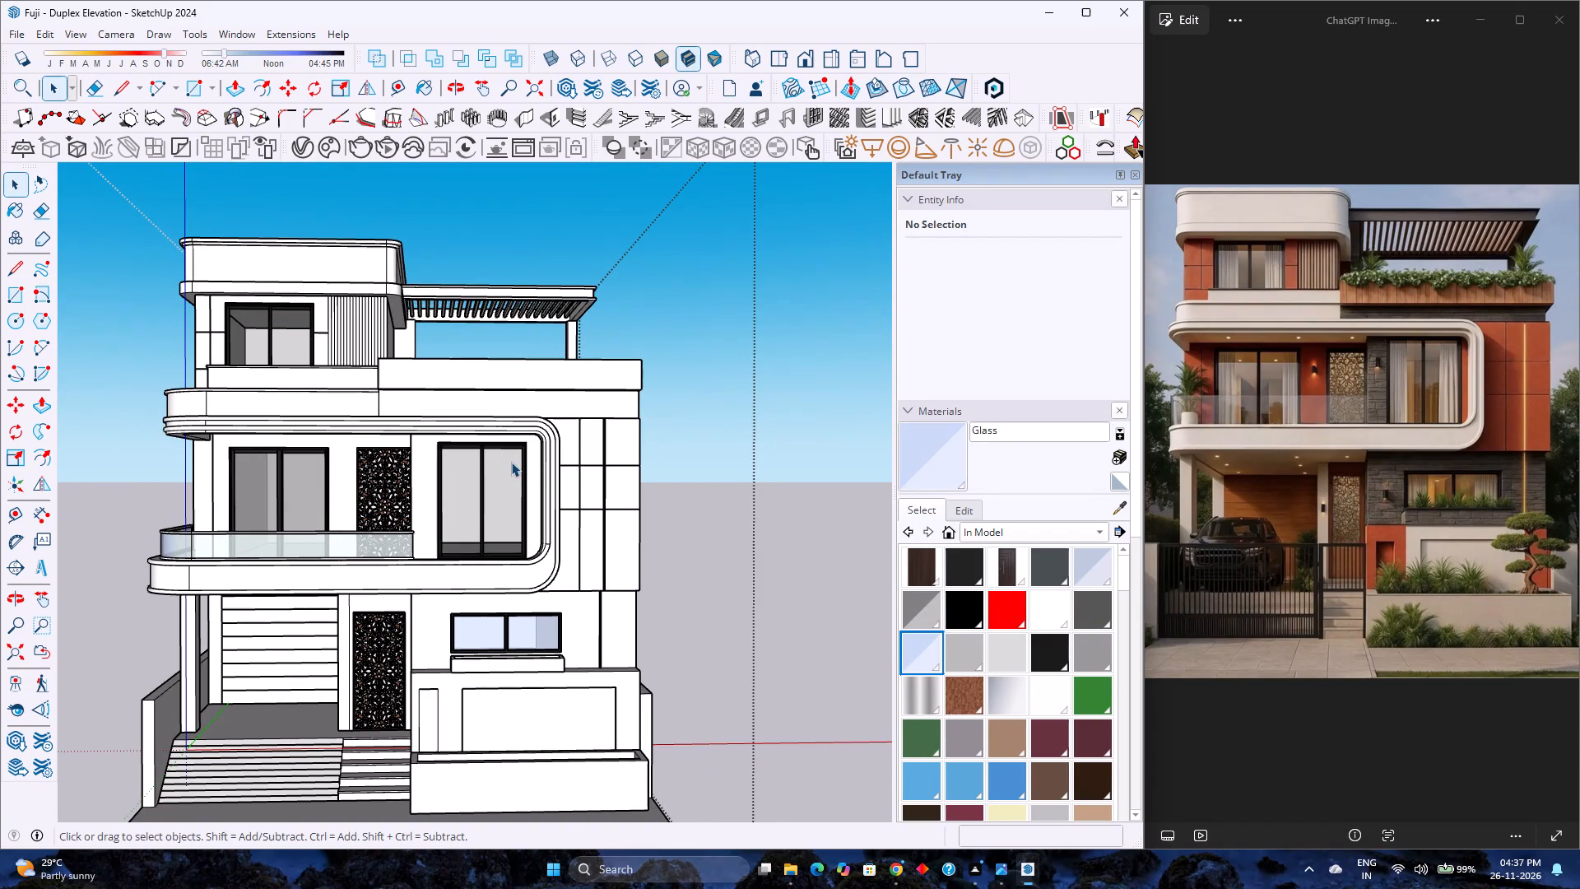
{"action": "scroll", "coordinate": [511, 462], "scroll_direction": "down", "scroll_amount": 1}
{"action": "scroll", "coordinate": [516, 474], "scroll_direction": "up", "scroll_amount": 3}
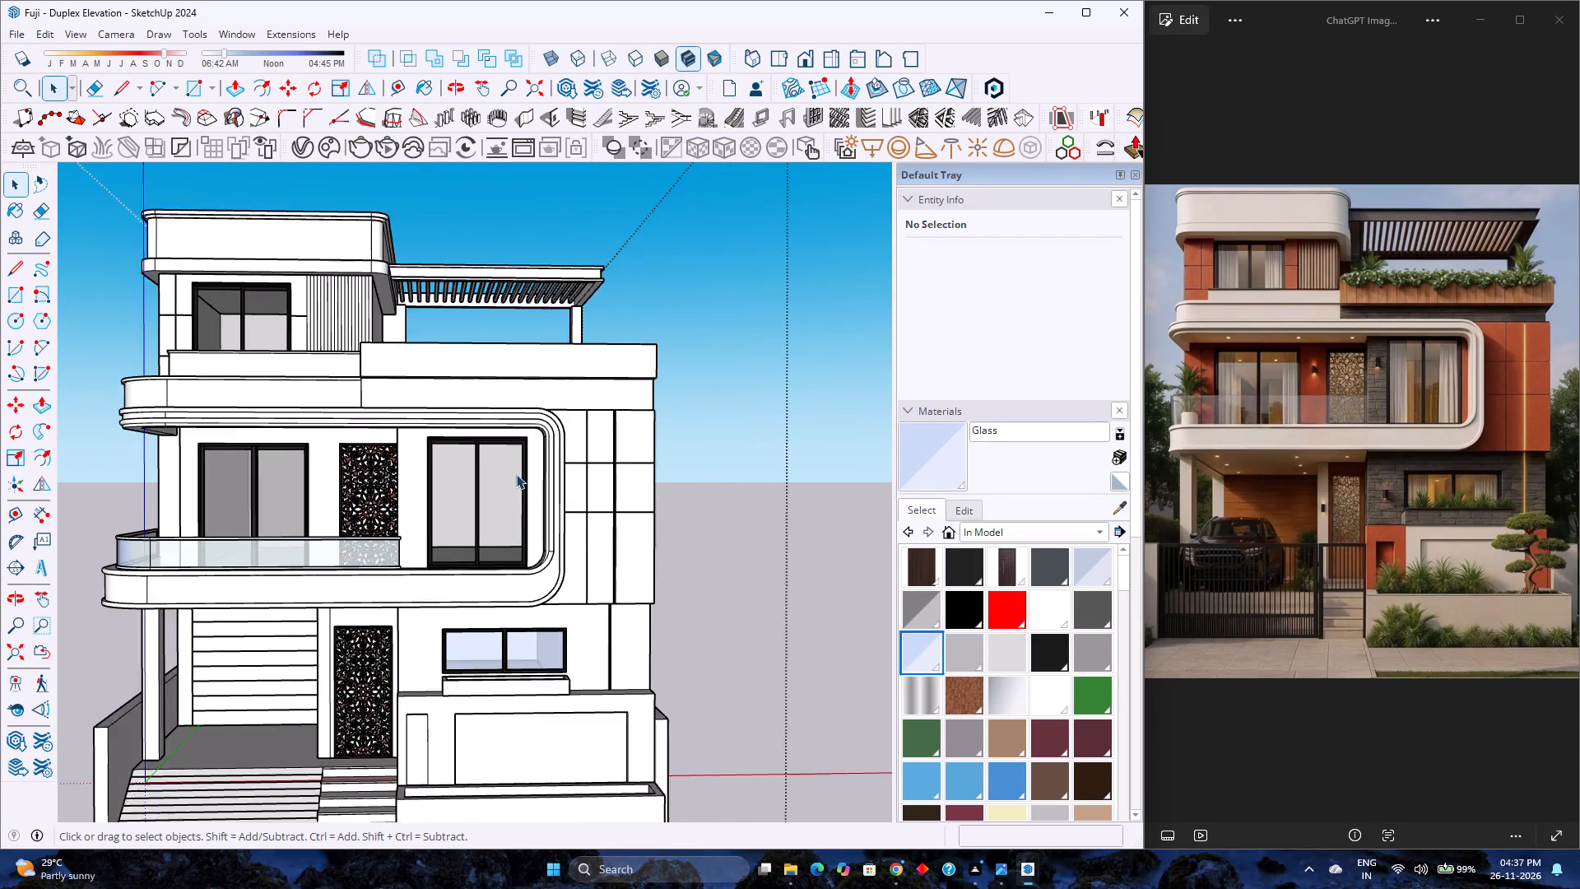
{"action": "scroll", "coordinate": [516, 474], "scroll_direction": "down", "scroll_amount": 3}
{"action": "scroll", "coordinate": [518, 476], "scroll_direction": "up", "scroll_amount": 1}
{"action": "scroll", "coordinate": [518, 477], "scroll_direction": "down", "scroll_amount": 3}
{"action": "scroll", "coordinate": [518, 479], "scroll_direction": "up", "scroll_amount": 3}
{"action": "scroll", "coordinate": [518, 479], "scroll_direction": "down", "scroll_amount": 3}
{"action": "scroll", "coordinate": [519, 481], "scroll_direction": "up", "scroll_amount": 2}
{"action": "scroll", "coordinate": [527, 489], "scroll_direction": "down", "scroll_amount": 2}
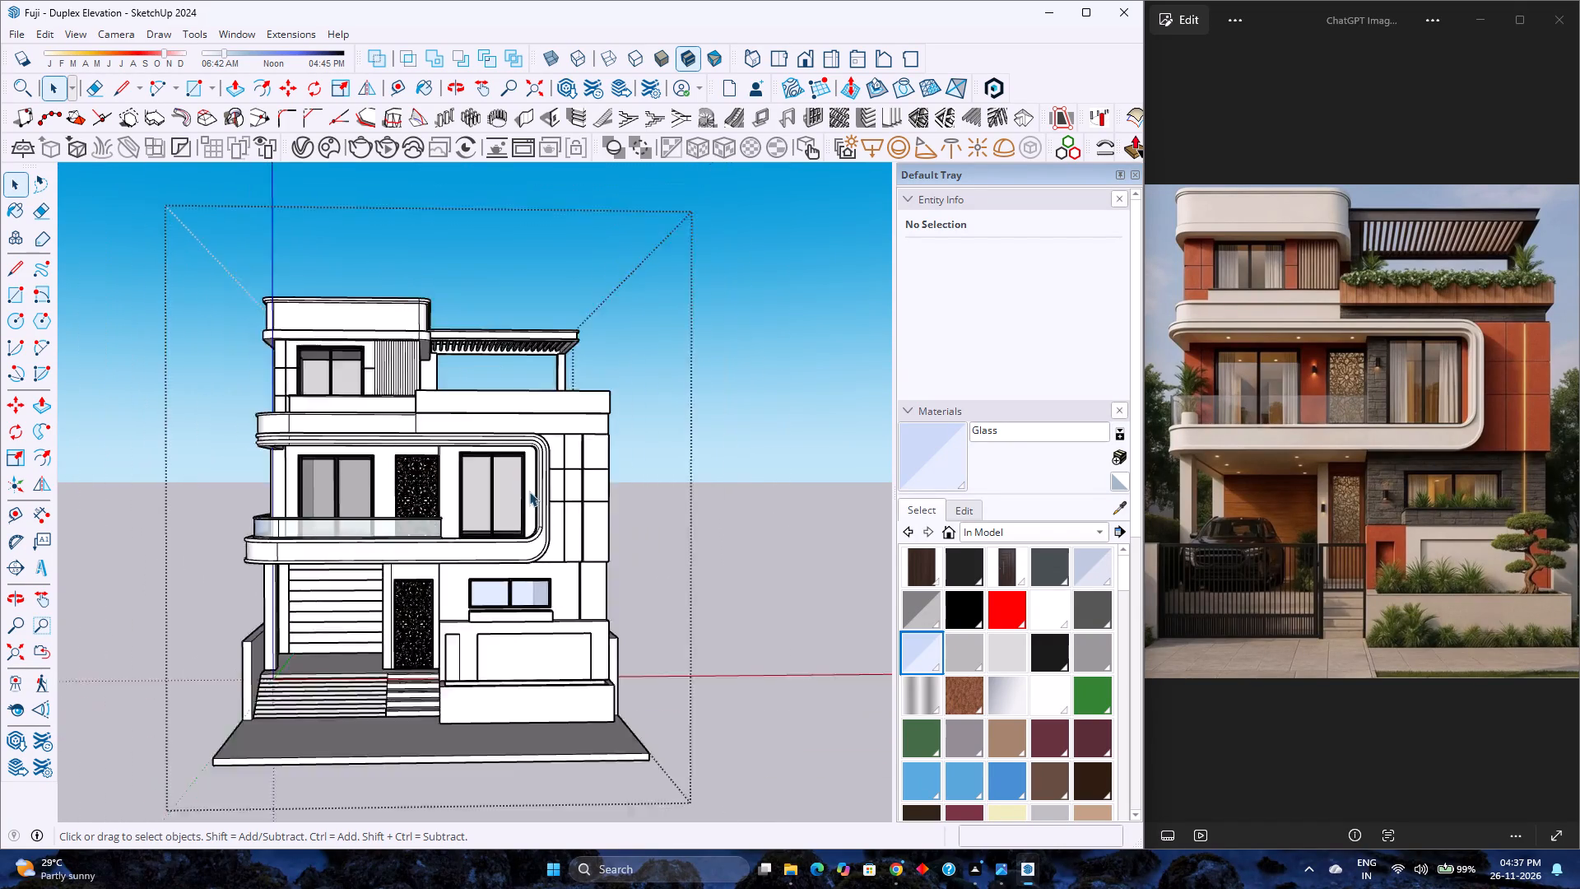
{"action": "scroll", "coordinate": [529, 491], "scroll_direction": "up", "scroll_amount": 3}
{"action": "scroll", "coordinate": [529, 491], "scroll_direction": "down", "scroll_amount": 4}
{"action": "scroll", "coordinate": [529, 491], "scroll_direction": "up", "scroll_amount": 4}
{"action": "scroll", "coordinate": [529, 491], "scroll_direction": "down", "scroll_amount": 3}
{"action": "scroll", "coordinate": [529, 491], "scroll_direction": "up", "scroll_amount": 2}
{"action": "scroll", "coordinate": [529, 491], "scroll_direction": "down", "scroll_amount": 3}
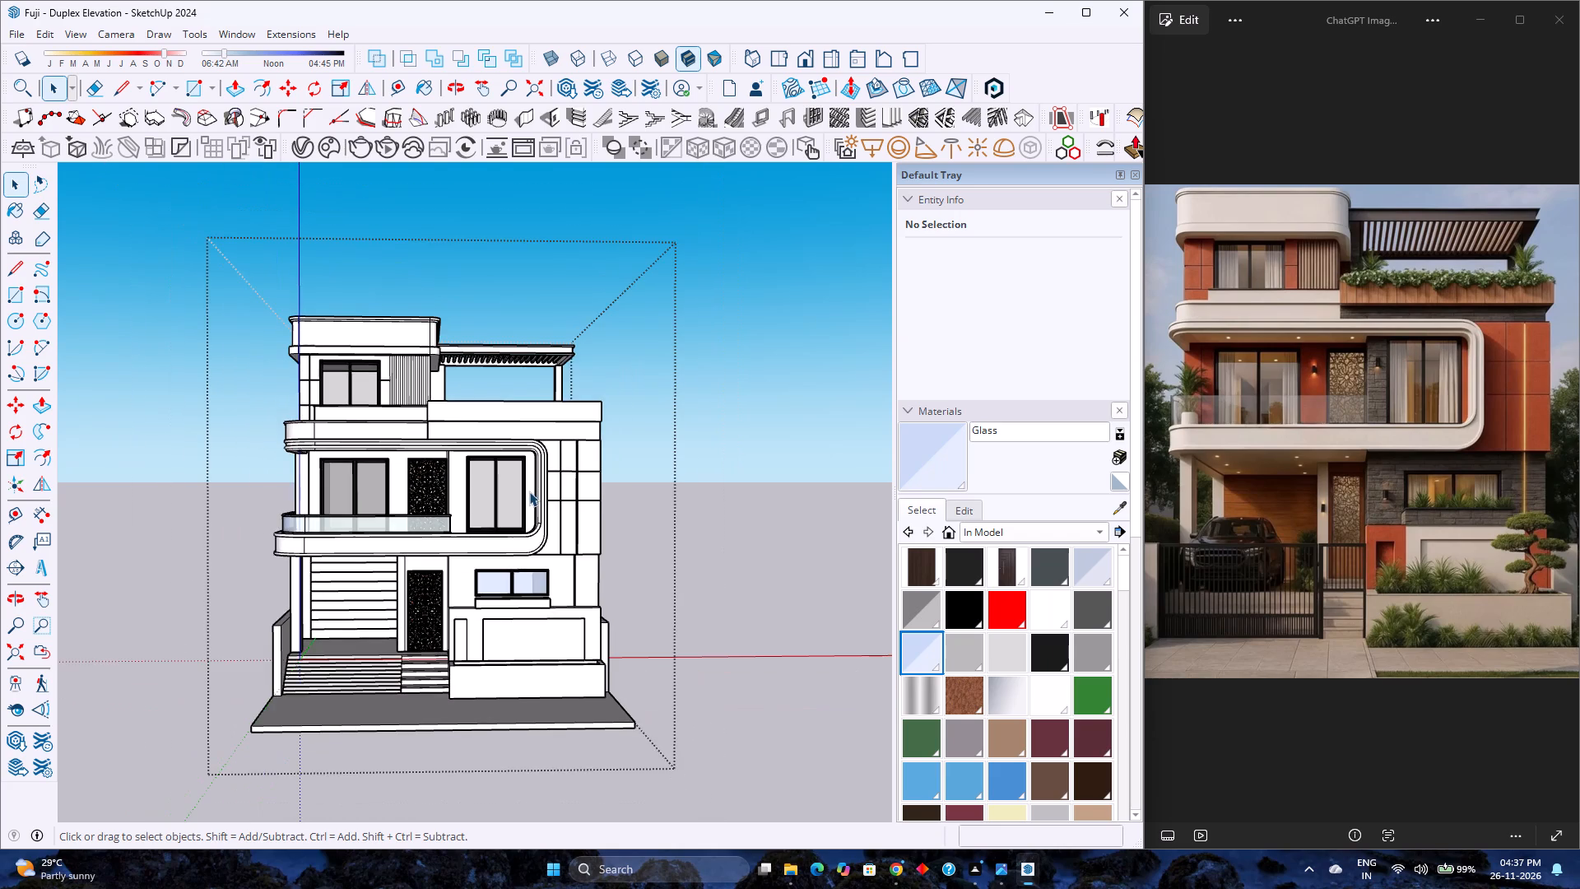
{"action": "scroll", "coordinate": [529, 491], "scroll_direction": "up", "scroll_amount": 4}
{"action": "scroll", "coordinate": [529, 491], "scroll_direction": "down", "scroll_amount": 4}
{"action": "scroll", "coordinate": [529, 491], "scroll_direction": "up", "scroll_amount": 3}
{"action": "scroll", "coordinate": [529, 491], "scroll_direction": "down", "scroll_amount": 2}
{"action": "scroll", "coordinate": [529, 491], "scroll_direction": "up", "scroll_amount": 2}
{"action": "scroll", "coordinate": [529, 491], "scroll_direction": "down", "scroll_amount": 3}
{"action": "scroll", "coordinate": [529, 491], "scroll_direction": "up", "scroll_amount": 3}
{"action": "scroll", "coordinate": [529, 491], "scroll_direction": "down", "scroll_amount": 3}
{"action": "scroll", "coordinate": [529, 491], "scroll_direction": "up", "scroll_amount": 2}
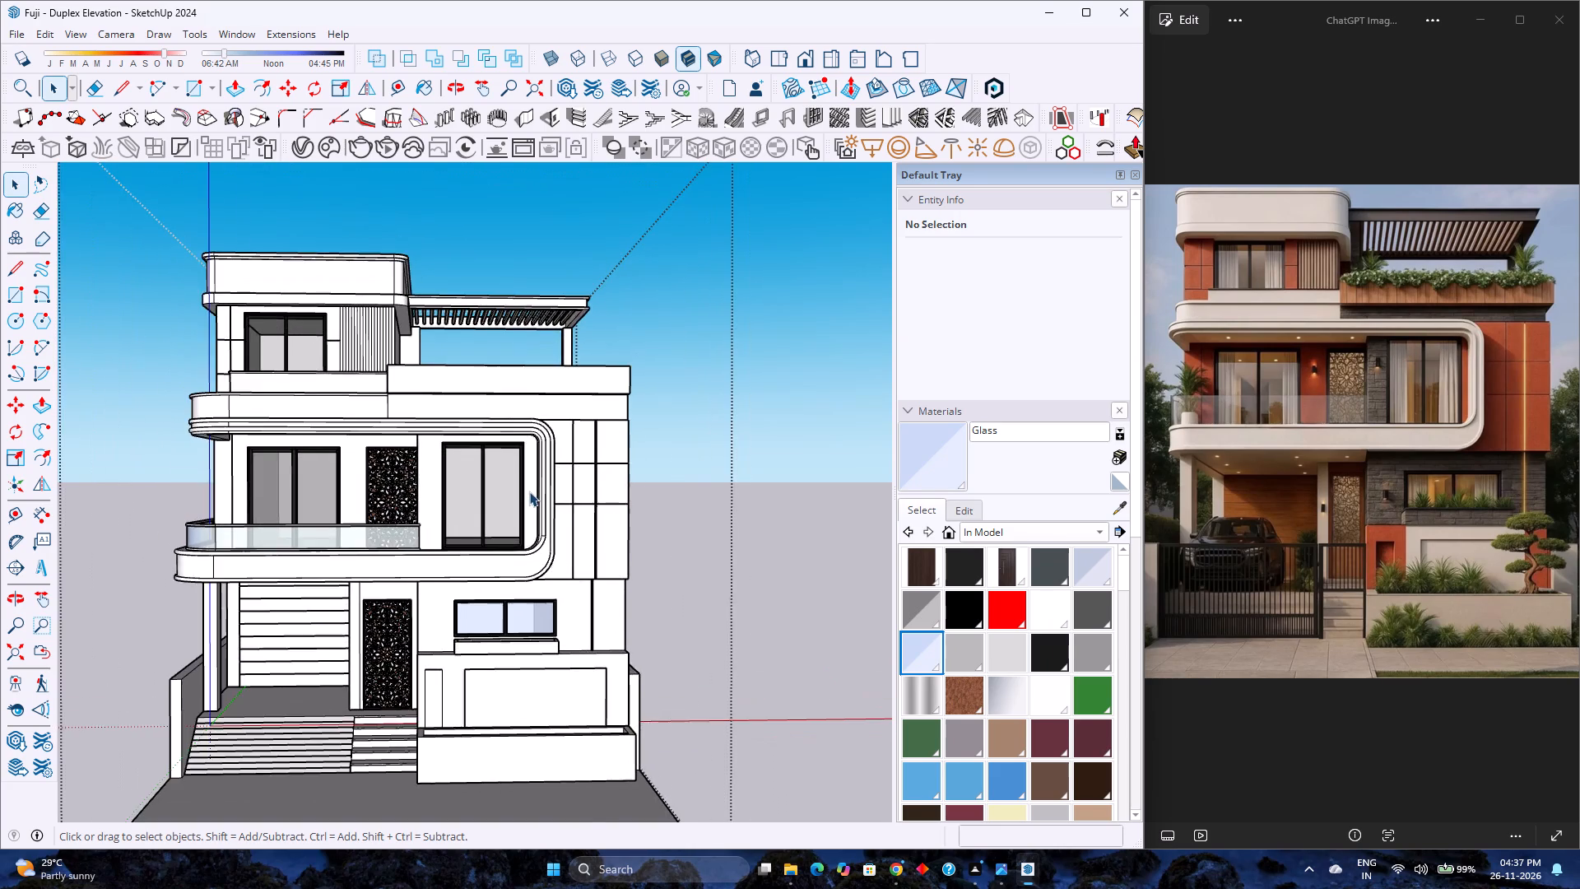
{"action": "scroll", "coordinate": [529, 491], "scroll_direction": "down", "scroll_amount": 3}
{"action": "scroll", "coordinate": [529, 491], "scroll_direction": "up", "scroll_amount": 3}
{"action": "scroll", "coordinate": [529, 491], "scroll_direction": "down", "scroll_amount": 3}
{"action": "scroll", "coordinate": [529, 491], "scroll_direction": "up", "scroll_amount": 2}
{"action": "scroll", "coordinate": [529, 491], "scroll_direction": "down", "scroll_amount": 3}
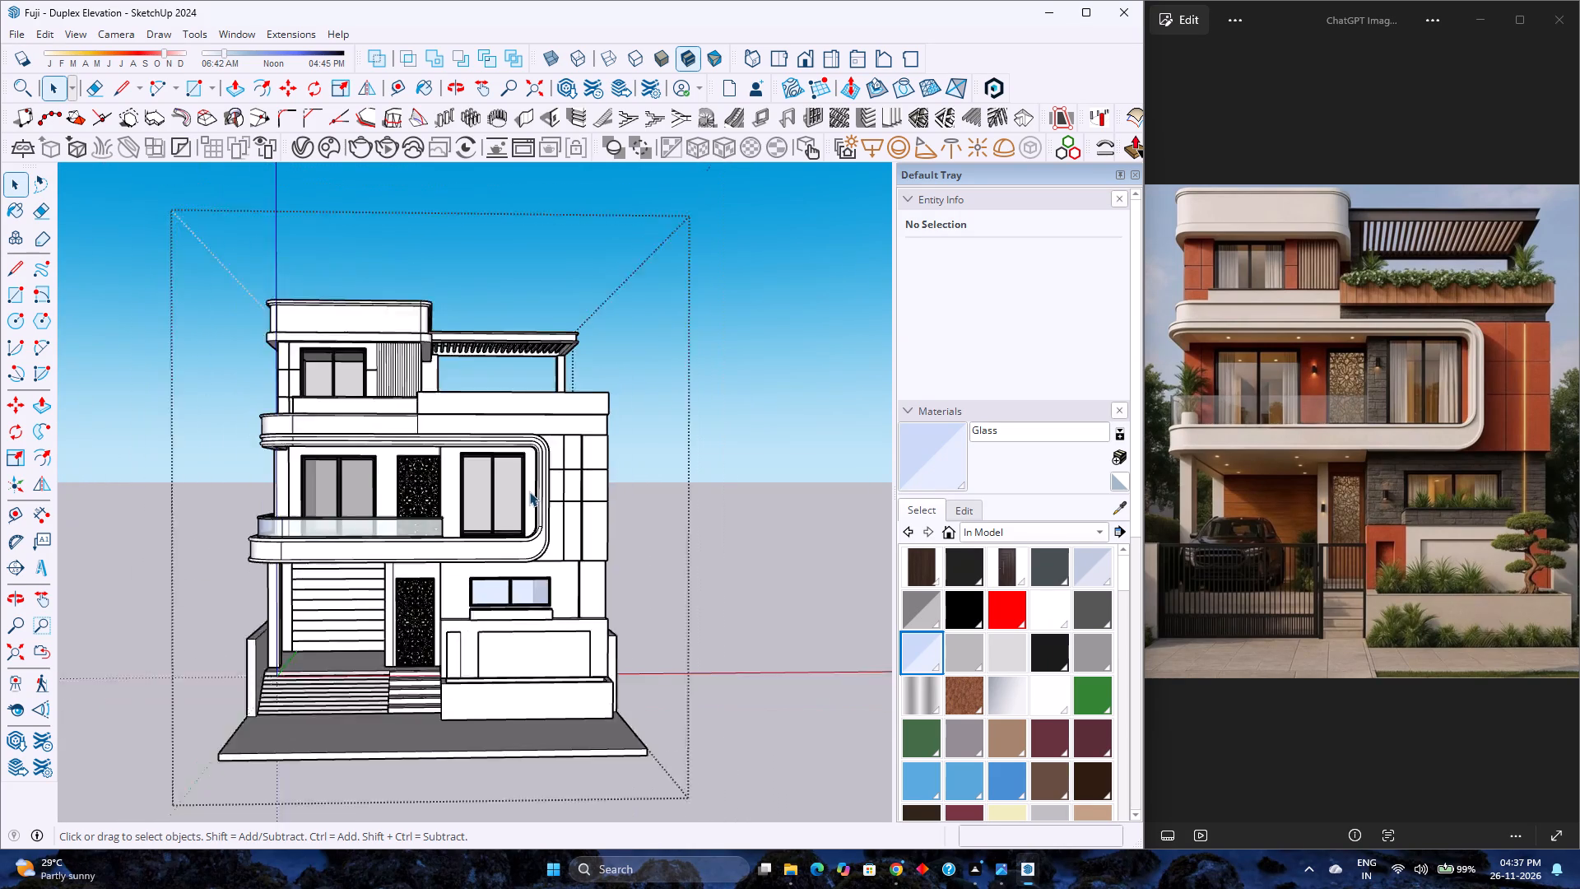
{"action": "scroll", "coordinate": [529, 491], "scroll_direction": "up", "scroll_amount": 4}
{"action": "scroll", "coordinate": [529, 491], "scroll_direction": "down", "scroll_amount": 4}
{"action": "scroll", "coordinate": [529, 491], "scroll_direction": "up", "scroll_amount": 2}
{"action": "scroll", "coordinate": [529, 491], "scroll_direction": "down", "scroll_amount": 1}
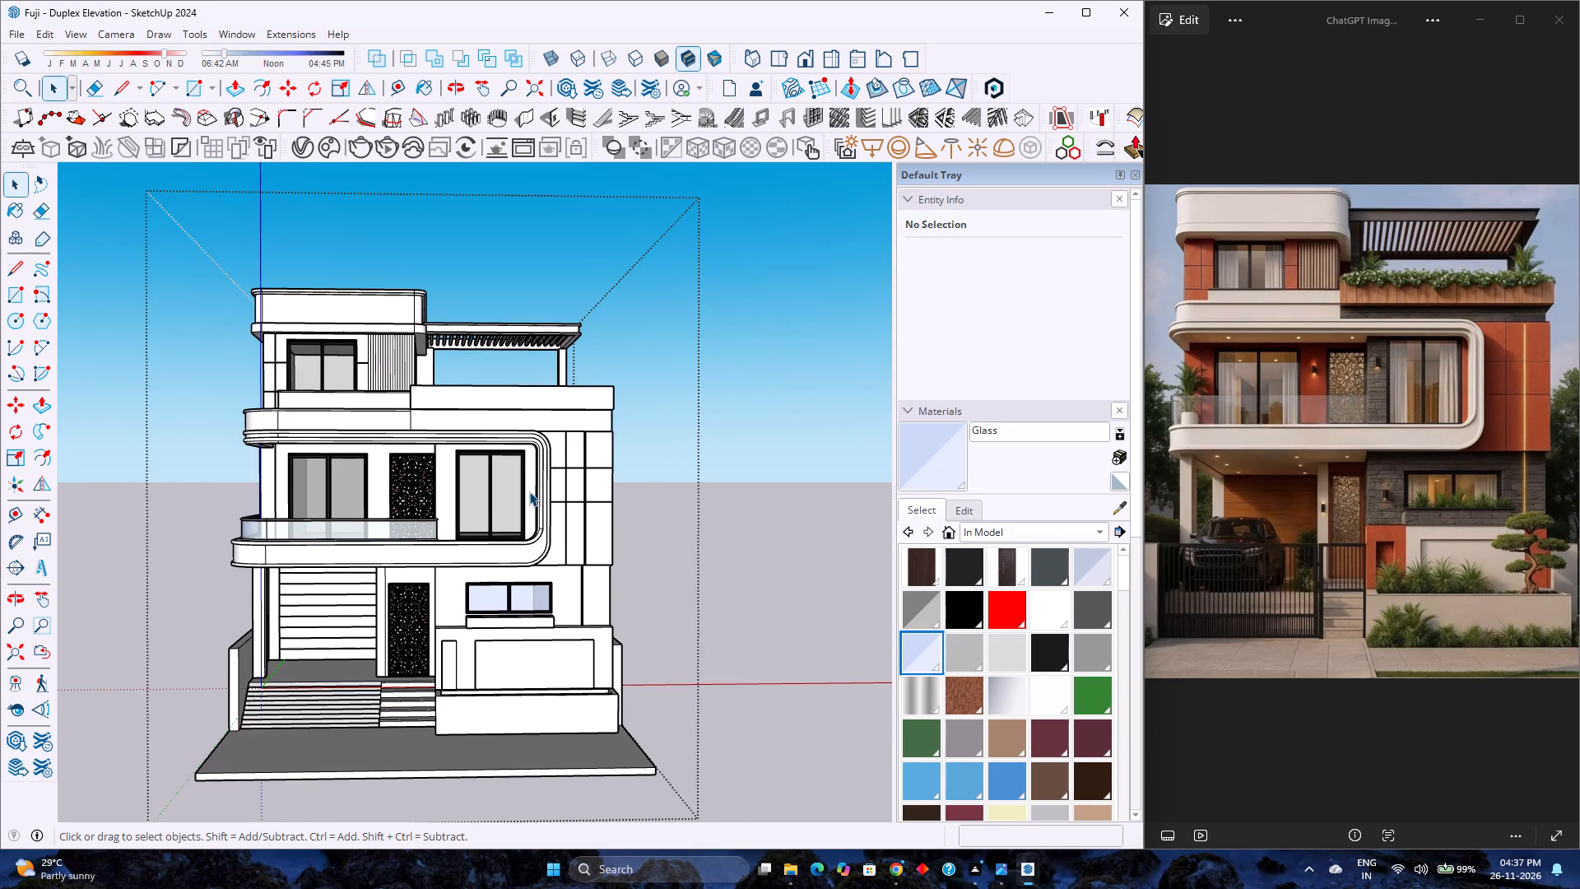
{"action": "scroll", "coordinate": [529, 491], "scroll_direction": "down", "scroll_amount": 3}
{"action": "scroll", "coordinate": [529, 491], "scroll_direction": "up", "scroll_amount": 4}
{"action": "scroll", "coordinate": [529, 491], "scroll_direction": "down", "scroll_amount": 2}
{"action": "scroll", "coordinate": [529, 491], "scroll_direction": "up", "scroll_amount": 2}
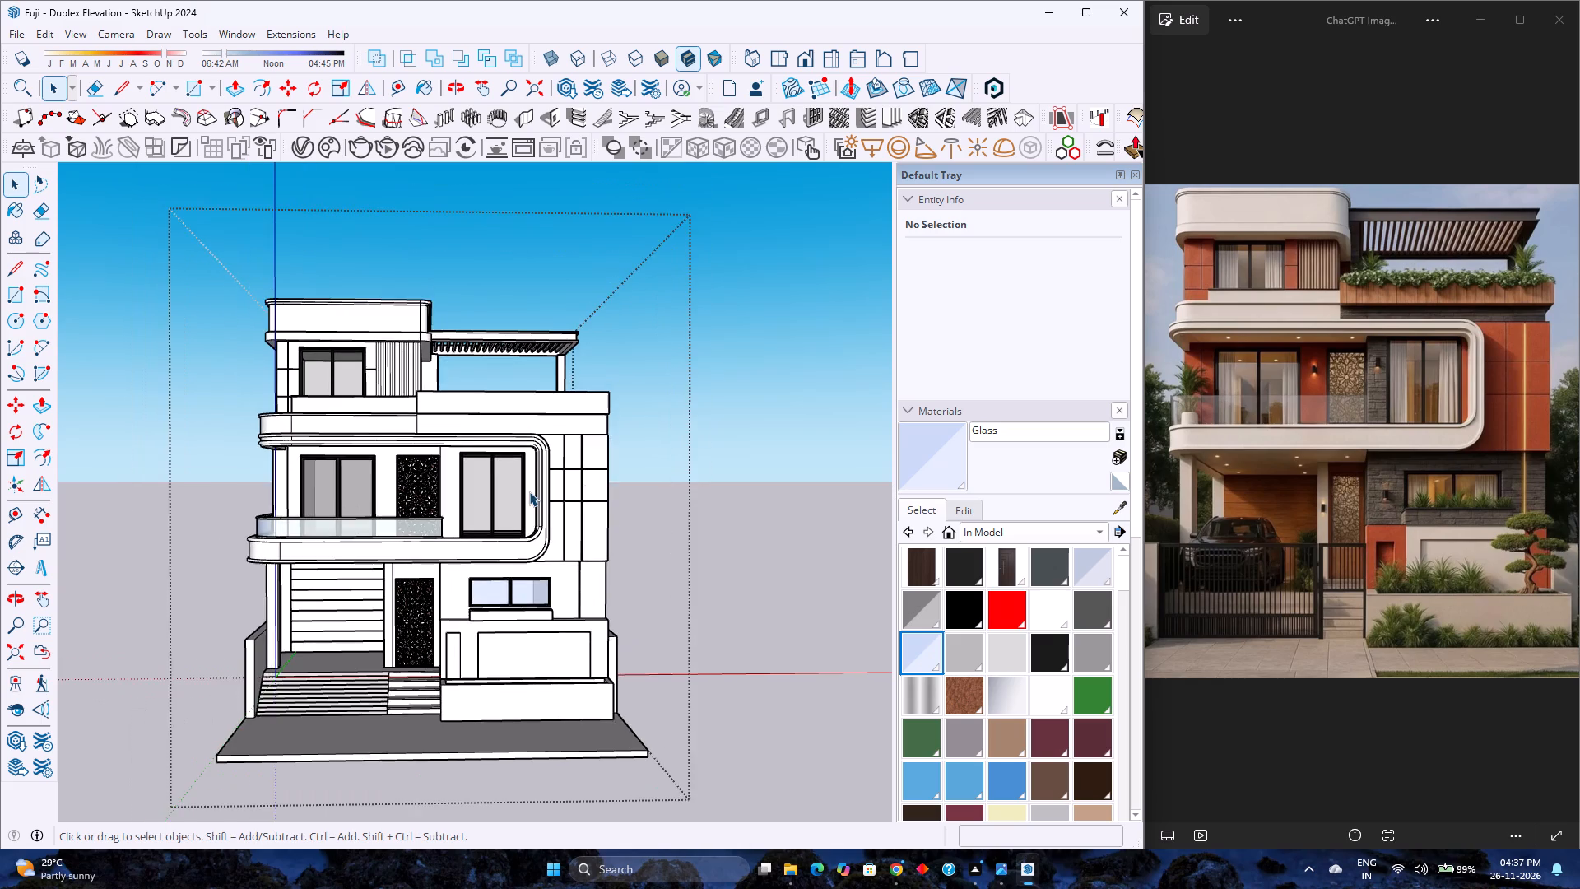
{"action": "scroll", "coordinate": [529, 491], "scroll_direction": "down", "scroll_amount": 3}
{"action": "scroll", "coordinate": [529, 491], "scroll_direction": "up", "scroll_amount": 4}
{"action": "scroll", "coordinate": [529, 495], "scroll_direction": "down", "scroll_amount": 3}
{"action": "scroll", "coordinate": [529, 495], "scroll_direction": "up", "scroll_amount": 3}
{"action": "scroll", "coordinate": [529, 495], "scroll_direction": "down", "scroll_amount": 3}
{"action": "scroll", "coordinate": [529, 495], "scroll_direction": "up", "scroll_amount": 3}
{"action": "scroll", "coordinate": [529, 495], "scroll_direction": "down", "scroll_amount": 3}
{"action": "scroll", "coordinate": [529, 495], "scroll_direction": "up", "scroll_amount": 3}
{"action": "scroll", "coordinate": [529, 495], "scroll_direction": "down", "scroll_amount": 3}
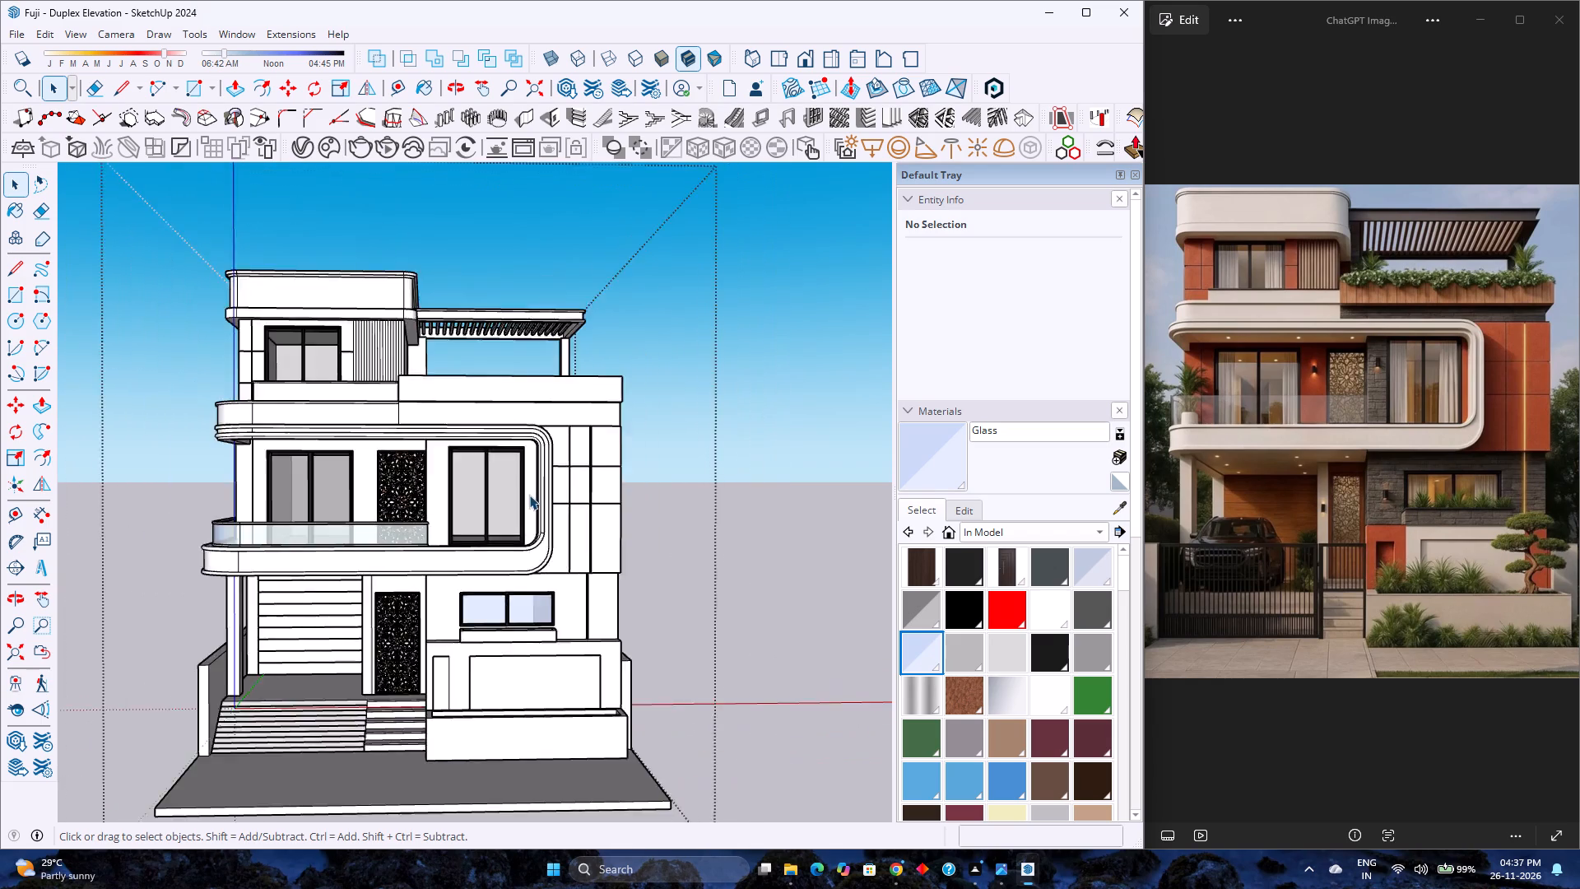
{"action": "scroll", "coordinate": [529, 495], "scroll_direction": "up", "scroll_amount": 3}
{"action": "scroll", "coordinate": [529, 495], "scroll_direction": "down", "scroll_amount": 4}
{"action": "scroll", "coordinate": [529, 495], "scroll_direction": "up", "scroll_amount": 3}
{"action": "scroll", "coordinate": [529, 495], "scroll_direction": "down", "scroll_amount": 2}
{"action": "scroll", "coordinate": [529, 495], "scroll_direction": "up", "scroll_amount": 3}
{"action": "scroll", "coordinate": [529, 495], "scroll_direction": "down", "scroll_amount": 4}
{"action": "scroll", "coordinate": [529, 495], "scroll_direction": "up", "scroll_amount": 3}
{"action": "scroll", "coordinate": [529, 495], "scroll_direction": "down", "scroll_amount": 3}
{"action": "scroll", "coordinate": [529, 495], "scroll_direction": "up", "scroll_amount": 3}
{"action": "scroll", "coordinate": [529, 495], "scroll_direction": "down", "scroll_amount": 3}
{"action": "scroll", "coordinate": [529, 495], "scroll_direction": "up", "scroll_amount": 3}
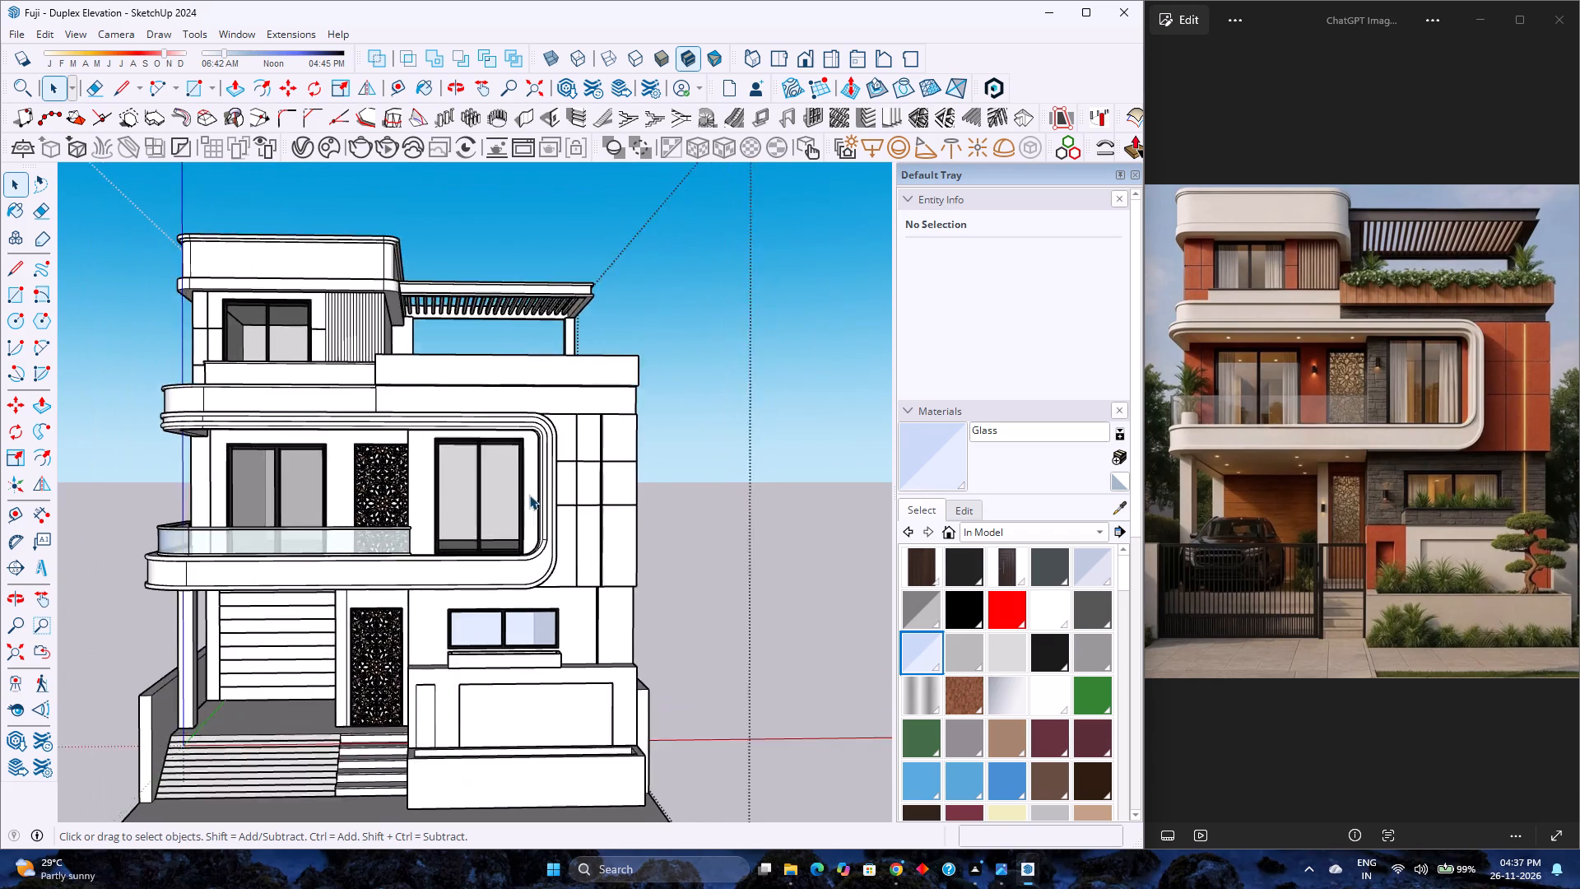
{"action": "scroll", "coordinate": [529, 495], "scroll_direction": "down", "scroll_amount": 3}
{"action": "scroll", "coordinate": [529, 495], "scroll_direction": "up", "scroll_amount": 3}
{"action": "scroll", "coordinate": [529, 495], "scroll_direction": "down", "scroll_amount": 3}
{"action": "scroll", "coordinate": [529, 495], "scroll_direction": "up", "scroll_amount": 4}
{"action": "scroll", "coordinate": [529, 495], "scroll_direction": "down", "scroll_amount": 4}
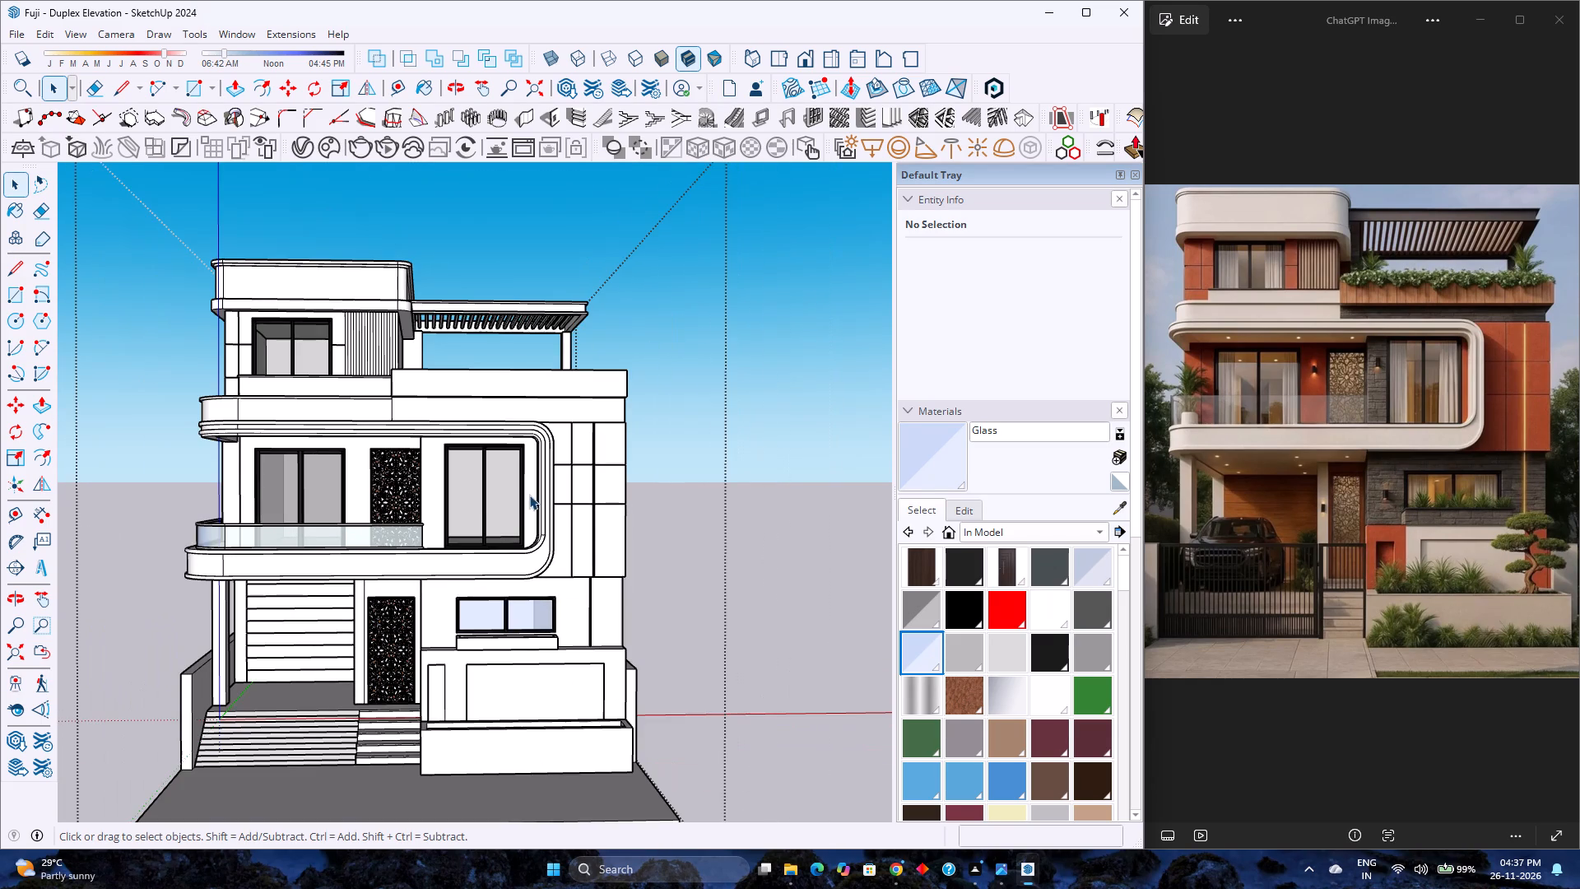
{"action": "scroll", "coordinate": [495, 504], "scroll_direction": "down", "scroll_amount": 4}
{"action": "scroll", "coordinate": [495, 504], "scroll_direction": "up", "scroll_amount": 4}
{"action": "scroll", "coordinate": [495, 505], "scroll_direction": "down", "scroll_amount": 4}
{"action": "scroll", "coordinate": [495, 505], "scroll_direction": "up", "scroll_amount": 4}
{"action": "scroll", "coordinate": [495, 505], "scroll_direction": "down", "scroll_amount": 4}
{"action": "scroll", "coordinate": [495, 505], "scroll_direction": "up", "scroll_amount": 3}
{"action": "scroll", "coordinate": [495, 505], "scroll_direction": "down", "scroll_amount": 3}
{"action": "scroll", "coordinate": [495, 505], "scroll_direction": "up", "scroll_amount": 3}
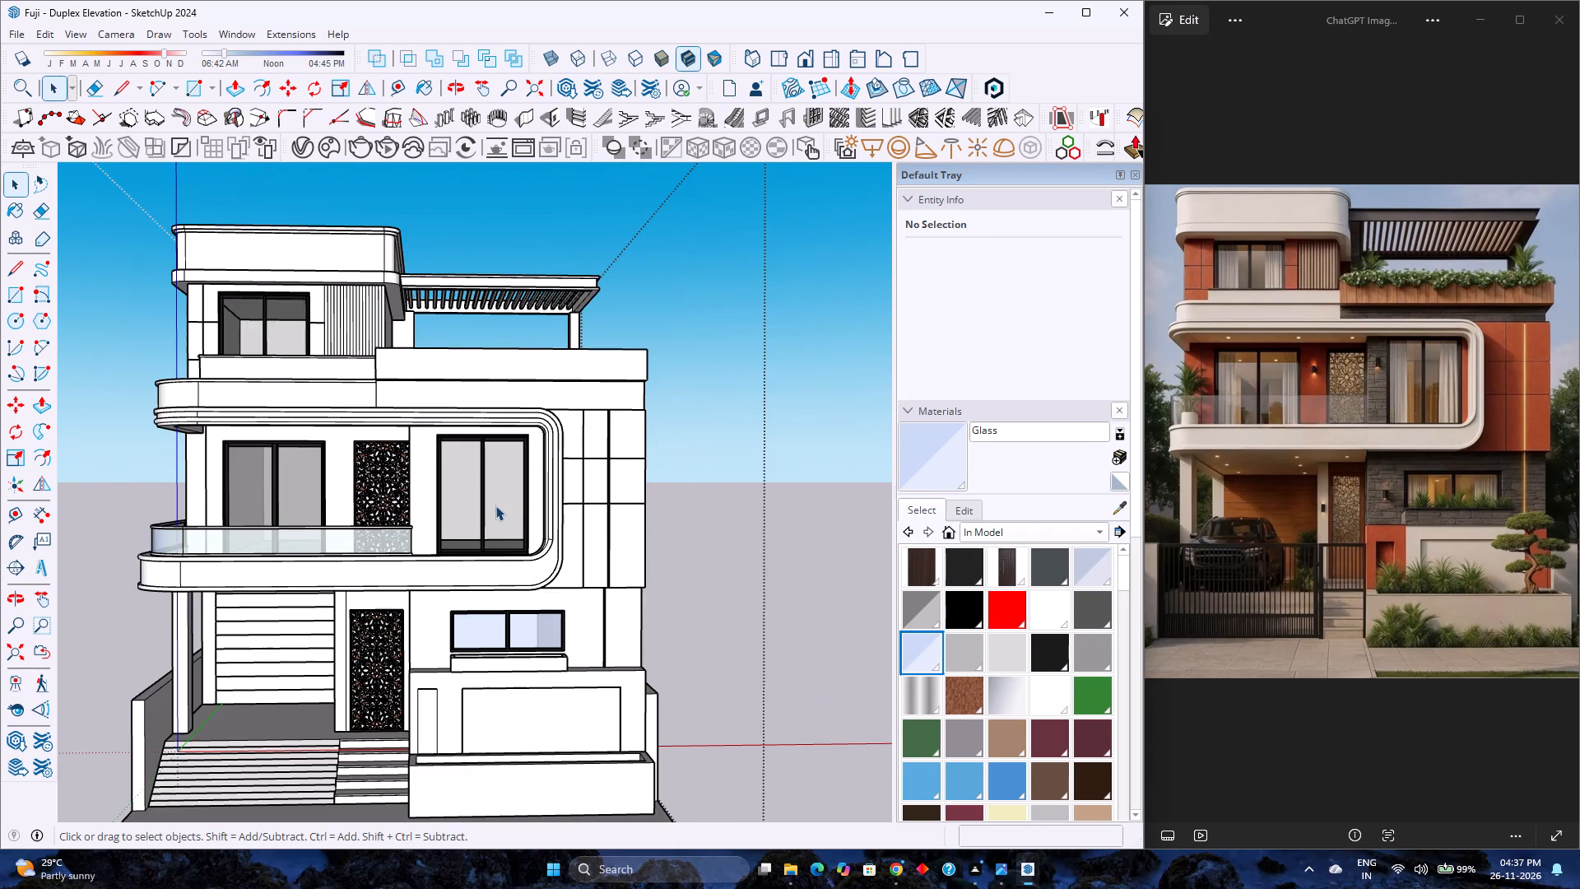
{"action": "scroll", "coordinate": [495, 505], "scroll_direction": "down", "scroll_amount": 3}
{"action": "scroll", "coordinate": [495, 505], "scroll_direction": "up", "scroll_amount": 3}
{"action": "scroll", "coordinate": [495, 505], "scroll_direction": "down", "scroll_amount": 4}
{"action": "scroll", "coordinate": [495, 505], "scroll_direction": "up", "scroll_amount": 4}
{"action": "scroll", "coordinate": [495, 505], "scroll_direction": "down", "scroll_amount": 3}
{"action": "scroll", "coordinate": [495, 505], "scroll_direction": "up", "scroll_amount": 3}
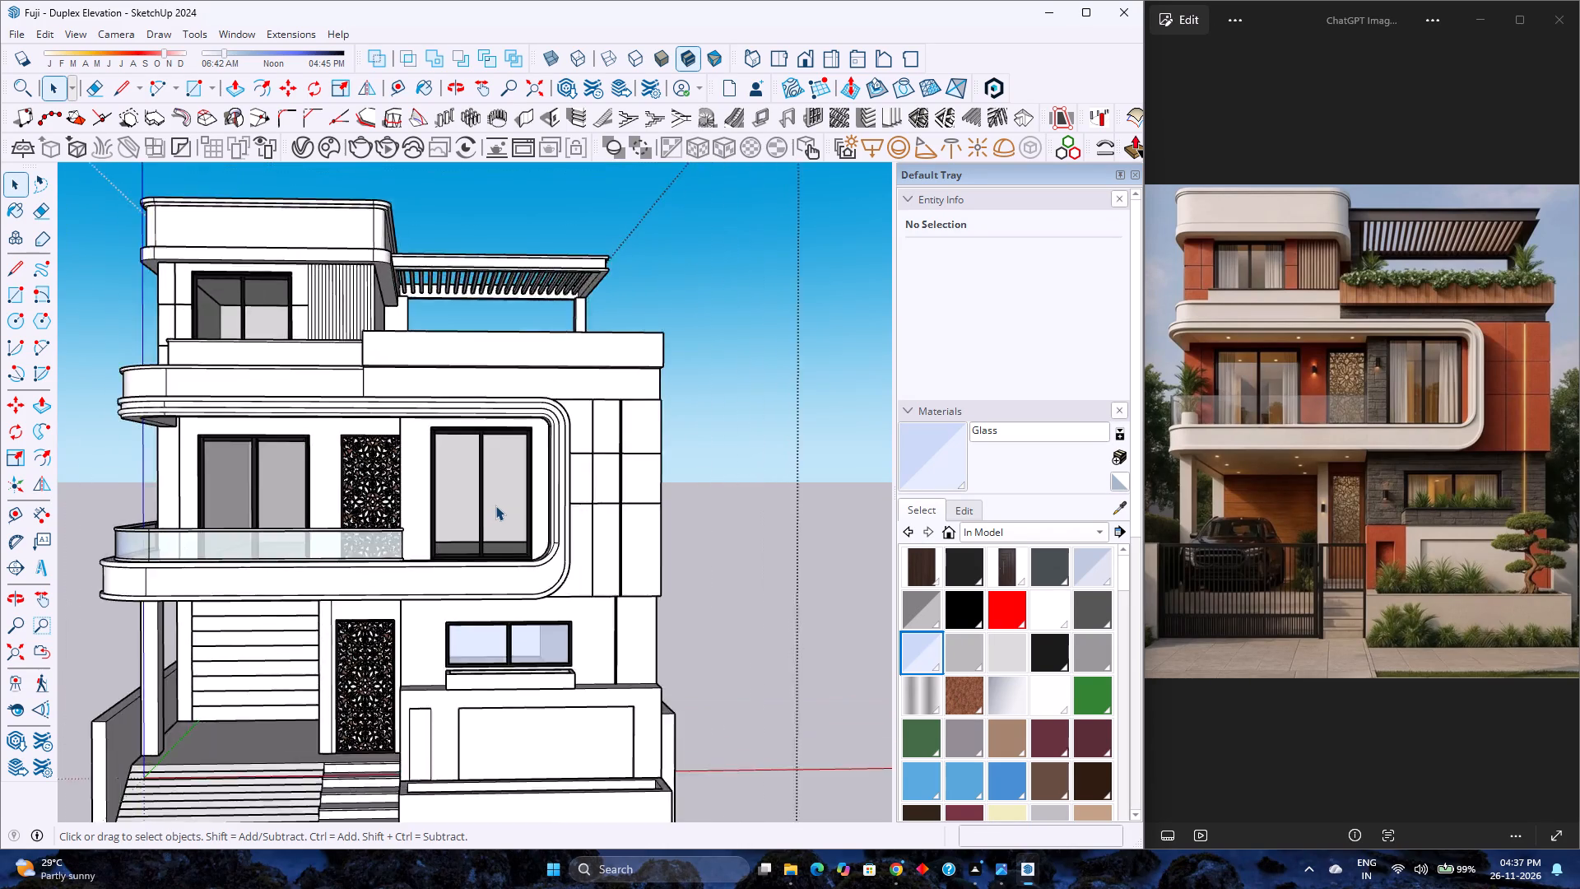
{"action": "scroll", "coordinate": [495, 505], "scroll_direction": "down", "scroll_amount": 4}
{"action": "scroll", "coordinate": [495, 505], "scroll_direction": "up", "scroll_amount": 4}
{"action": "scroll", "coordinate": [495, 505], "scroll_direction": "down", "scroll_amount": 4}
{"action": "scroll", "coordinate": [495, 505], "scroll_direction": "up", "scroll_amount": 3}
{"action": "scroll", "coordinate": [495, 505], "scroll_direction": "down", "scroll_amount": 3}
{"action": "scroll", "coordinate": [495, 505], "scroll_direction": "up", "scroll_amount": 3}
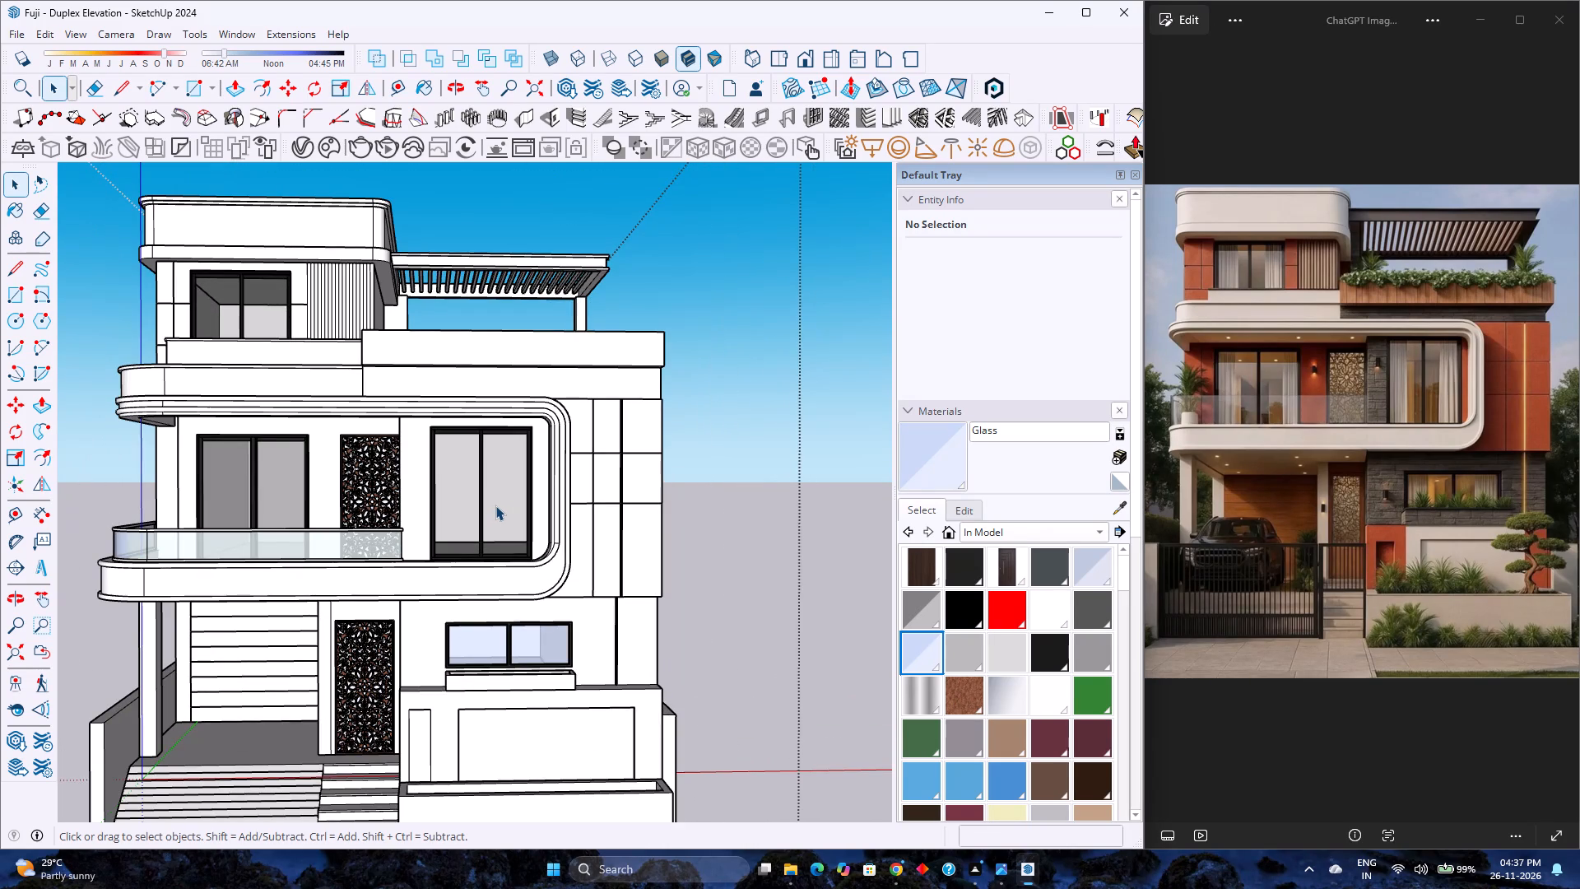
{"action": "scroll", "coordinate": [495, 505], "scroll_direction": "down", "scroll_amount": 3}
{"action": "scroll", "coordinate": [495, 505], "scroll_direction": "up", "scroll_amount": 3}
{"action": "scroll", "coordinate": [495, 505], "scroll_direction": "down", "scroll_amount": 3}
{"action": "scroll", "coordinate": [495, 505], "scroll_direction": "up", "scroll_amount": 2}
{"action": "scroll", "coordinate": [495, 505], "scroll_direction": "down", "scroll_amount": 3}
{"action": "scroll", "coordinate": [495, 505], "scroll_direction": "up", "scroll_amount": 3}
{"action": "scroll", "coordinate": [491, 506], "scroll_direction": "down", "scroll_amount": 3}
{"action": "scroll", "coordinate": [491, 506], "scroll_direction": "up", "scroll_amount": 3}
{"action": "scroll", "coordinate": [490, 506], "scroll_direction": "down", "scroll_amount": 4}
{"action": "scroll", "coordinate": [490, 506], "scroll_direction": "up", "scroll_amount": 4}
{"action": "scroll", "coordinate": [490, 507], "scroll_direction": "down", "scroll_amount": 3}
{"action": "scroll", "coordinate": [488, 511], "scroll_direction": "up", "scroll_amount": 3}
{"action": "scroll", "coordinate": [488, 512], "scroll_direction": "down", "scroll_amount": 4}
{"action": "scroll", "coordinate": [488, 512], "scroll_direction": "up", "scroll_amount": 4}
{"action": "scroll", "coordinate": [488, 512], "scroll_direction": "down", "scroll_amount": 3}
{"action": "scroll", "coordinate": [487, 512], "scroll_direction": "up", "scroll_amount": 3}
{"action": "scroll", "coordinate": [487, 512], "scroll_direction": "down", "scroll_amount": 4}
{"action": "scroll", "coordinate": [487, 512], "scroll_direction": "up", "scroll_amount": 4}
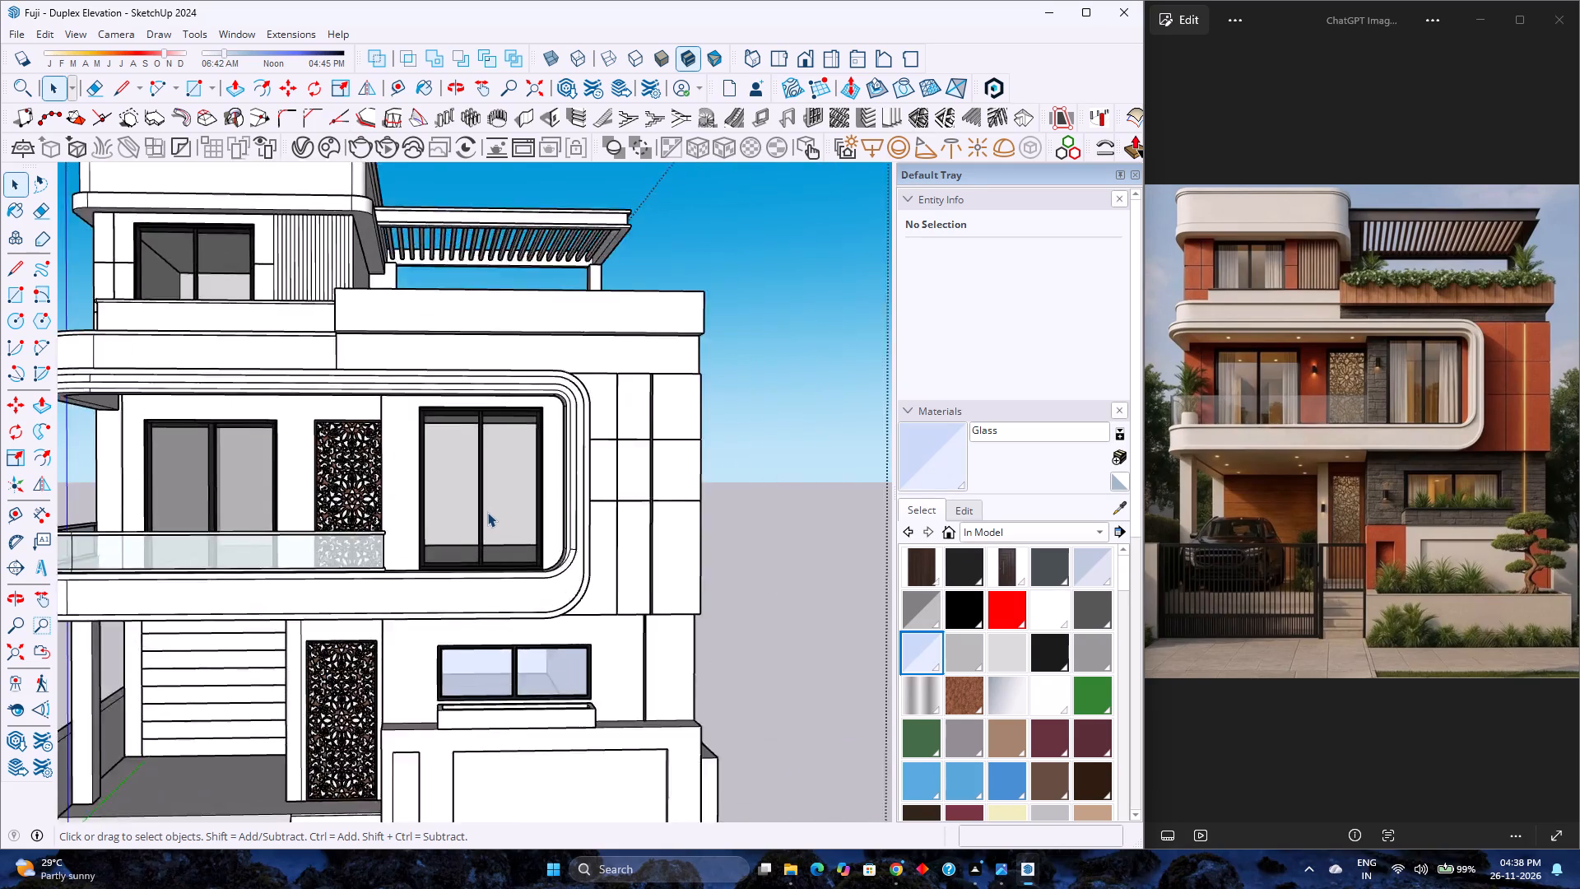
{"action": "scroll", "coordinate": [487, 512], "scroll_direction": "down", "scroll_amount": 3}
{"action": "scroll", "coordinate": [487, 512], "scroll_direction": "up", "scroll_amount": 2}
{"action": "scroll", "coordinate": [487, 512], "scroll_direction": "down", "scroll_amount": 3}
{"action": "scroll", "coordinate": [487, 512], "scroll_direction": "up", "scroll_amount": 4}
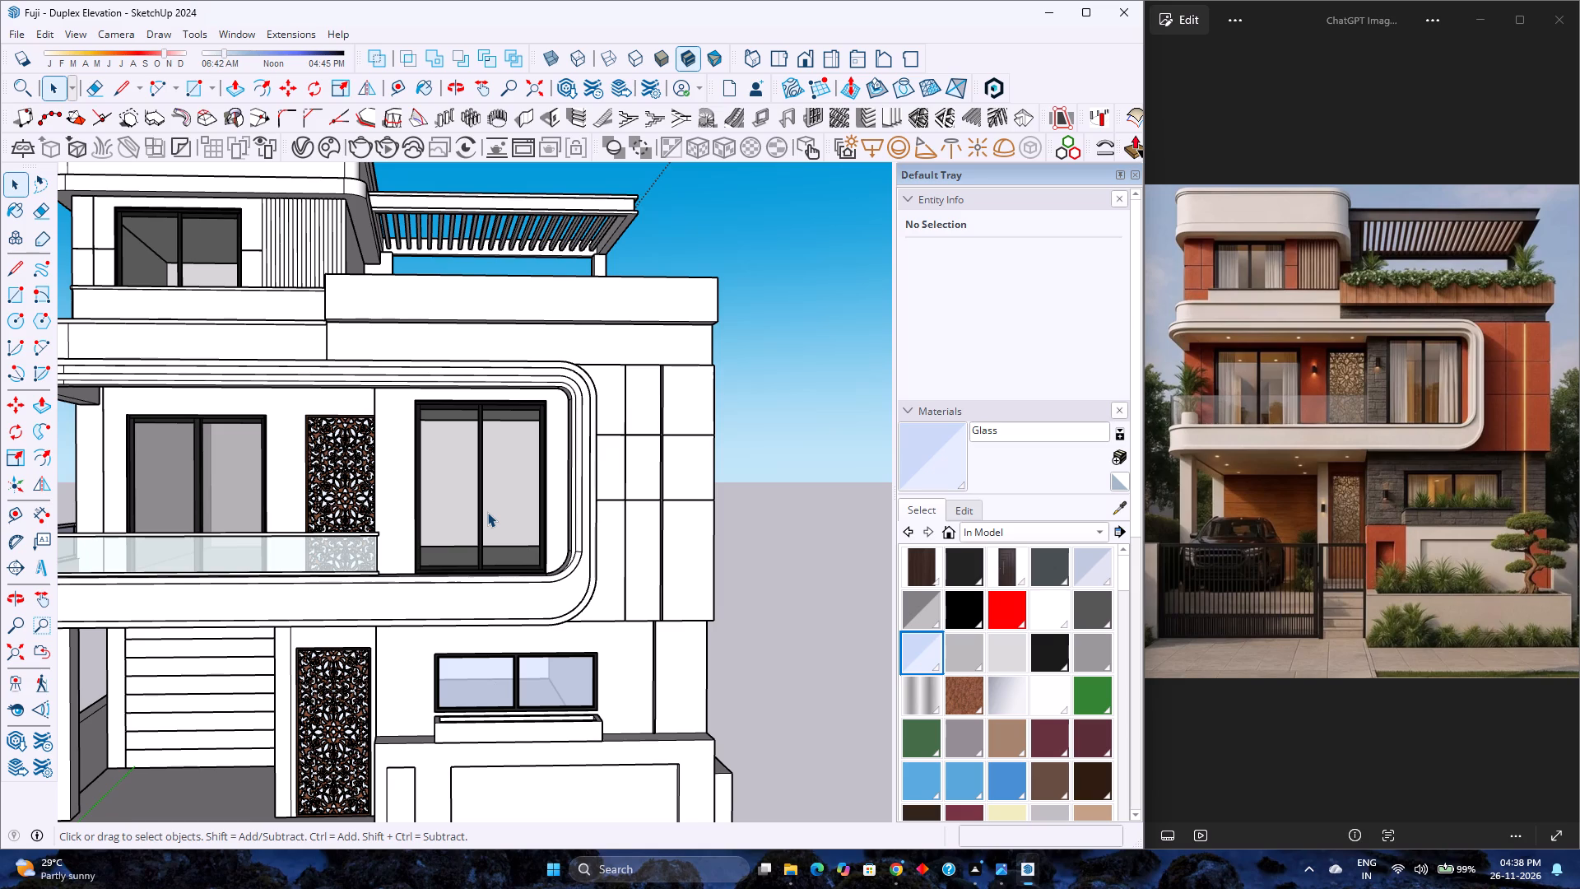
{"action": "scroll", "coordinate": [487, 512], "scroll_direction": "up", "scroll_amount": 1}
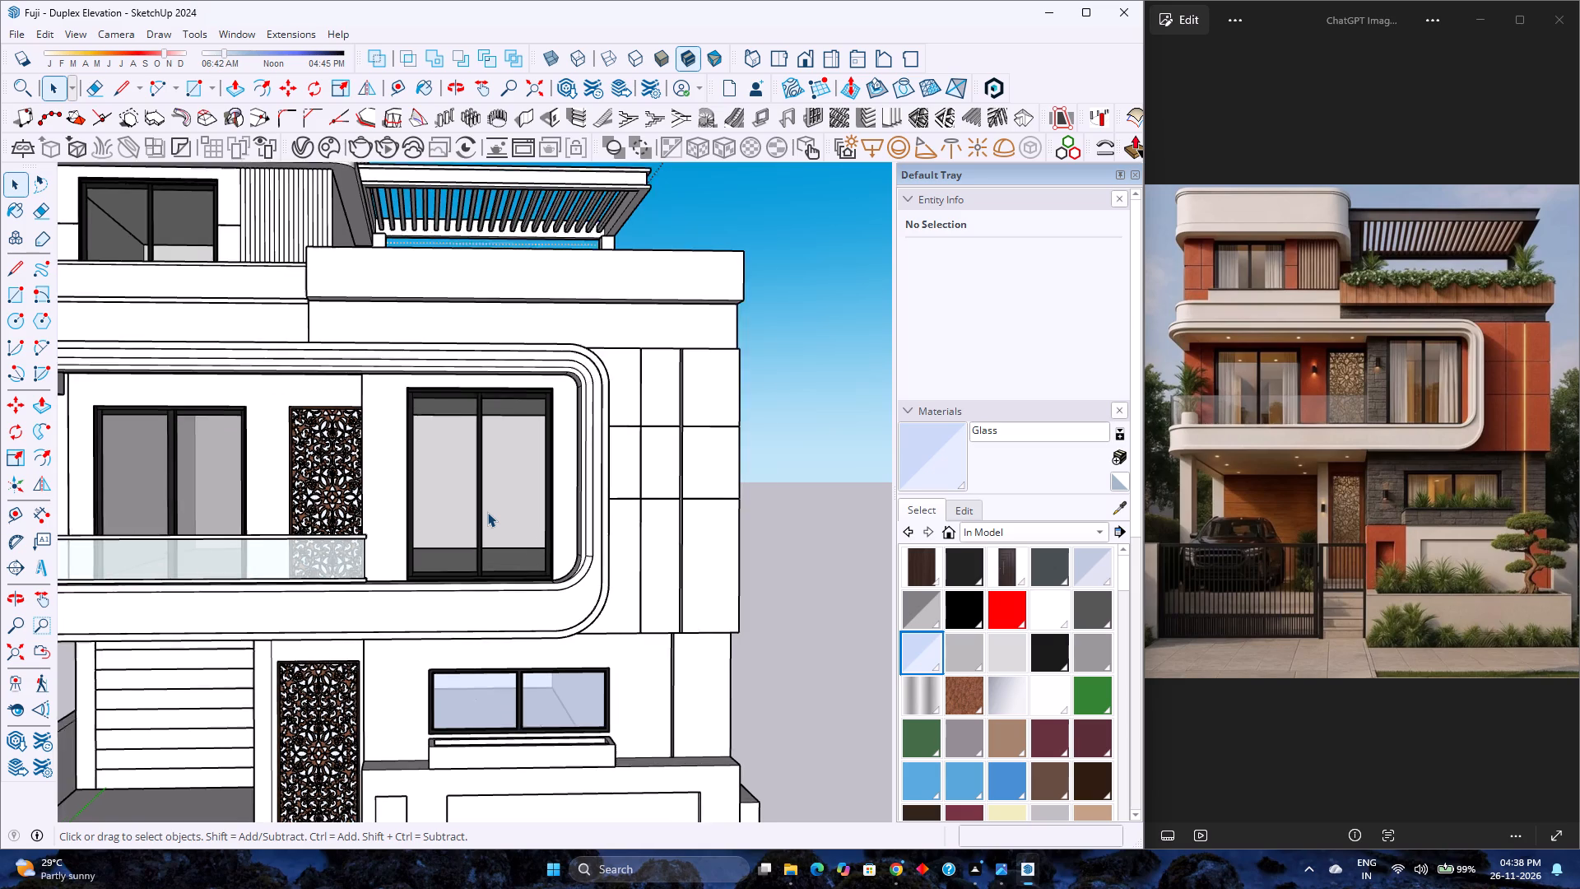
Examine the first-floor windows and grooved side wall, and the whole house from several angles, against the reference elevation image.
{"action": "scroll", "coordinate": [487, 512], "scroll_direction": "up", "scroll_amount": 2}
{"action": "scroll", "coordinate": [487, 512], "scroll_direction": "down", "scroll_amount": 1}
{"action": "scroll", "coordinate": [487, 512], "scroll_direction": "up", "scroll_amount": 2}
{"action": "scroll", "coordinate": [487, 512], "scroll_direction": "down", "scroll_amount": 2}
{"action": "scroll", "coordinate": [487, 512], "scroll_direction": "up", "scroll_amount": 3}
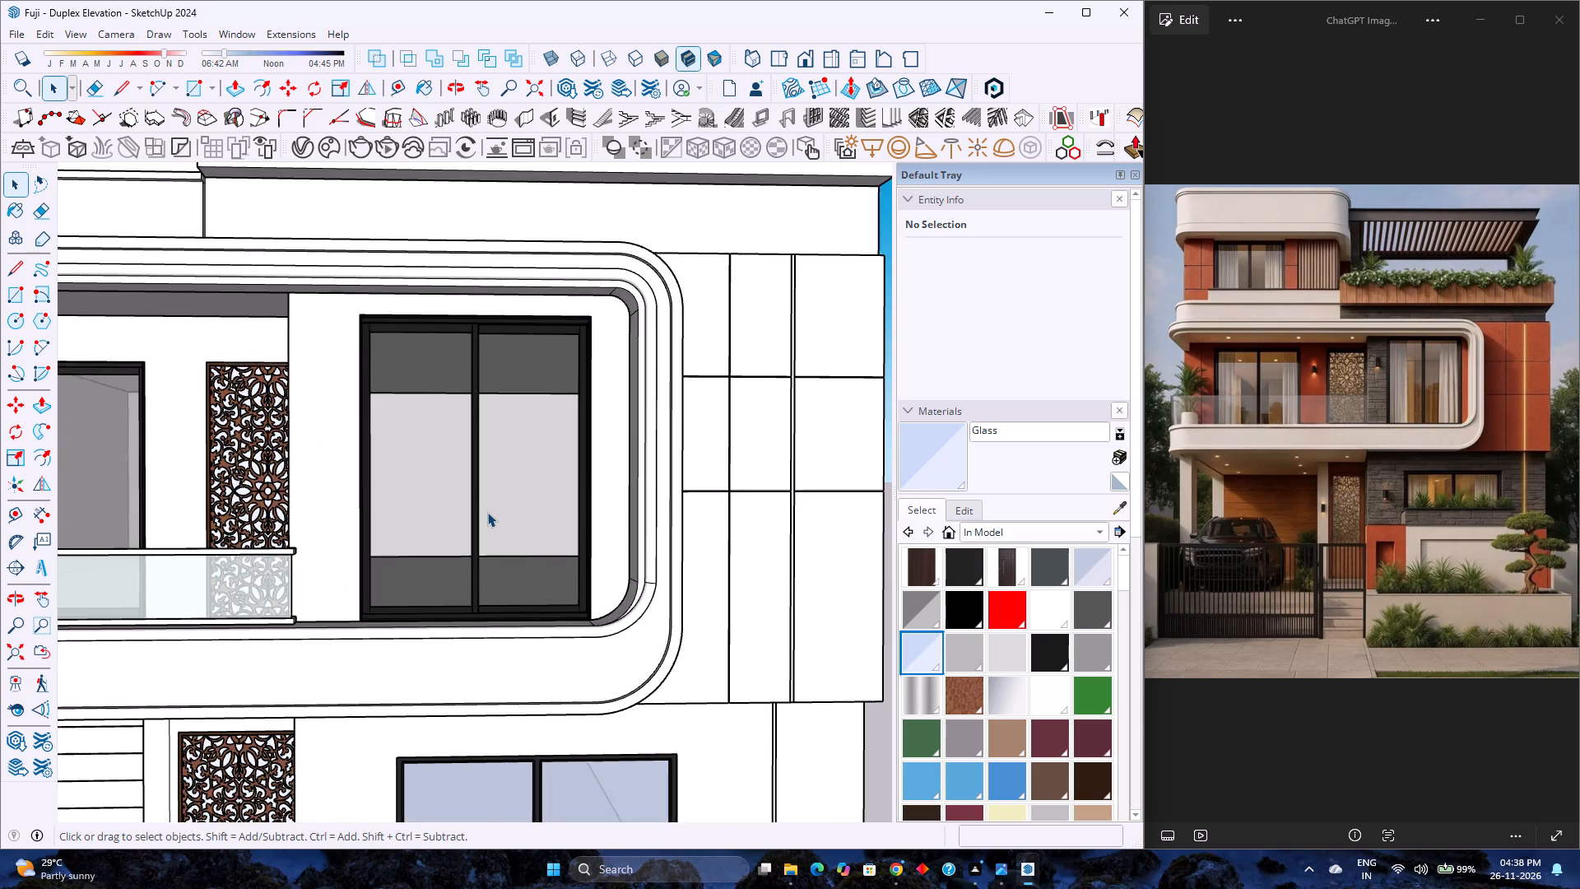
{"action": "scroll", "coordinate": [487, 512], "scroll_direction": "down", "scroll_amount": 3}
{"action": "scroll", "coordinate": [487, 512], "scroll_direction": "up", "scroll_amount": 4}
{"action": "scroll", "coordinate": [487, 512], "scroll_direction": "down", "scroll_amount": 4}
{"action": "scroll", "coordinate": [487, 512], "scroll_direction": "up", "scroll_amount": 2}
{"action": "scroll", "coordinate": [487, 512], "scroll_direction": "down", "scroll_amount": 2}
{"action": "scroll", "coordinate": [487, 512], "scroll_direction": "up", "scroll_amount": 3}
{"action": "scroll", "coordinate": [487, 512], "scroll_direction": "down", "scroll_amount": 3}
{"action": "scroll", "coordinate": [487, 512], "scroll_direction": "up", "scroll_amount": 2}
{"action": "scroll", "coordinate": [487, 512], "scroll_direction": "down", "scroll_amount": 3}
{"action": "scroll", "coordinate": [487, 512], "scroll_direction": "up", "scroll_amount": 3}
{"action": "scroll", "coordinate": [487, 512], "scroll_direction": "down", "scroll_amount": 2}
{"action": "scroll", "coordinate": [487, 512], "scroll_direction": "up", "scroll_amount": 3}
{"action": "scroll", "coordinate": [487, 512], "scroll_direction": "down", "scroll_amount": 3}
{"action": "scroll", "coordinate": [487, 512], "scroll_direction": "up", "scroll_amount": 2}
{"action": "scroll", "coordinate": [487, 512], "scroll_direction": "down", "scroll_amount": 3}
{"action": "scroll", "coordinate": [487, 512], "scroll_direction": "up", "scroll_amount": 2}
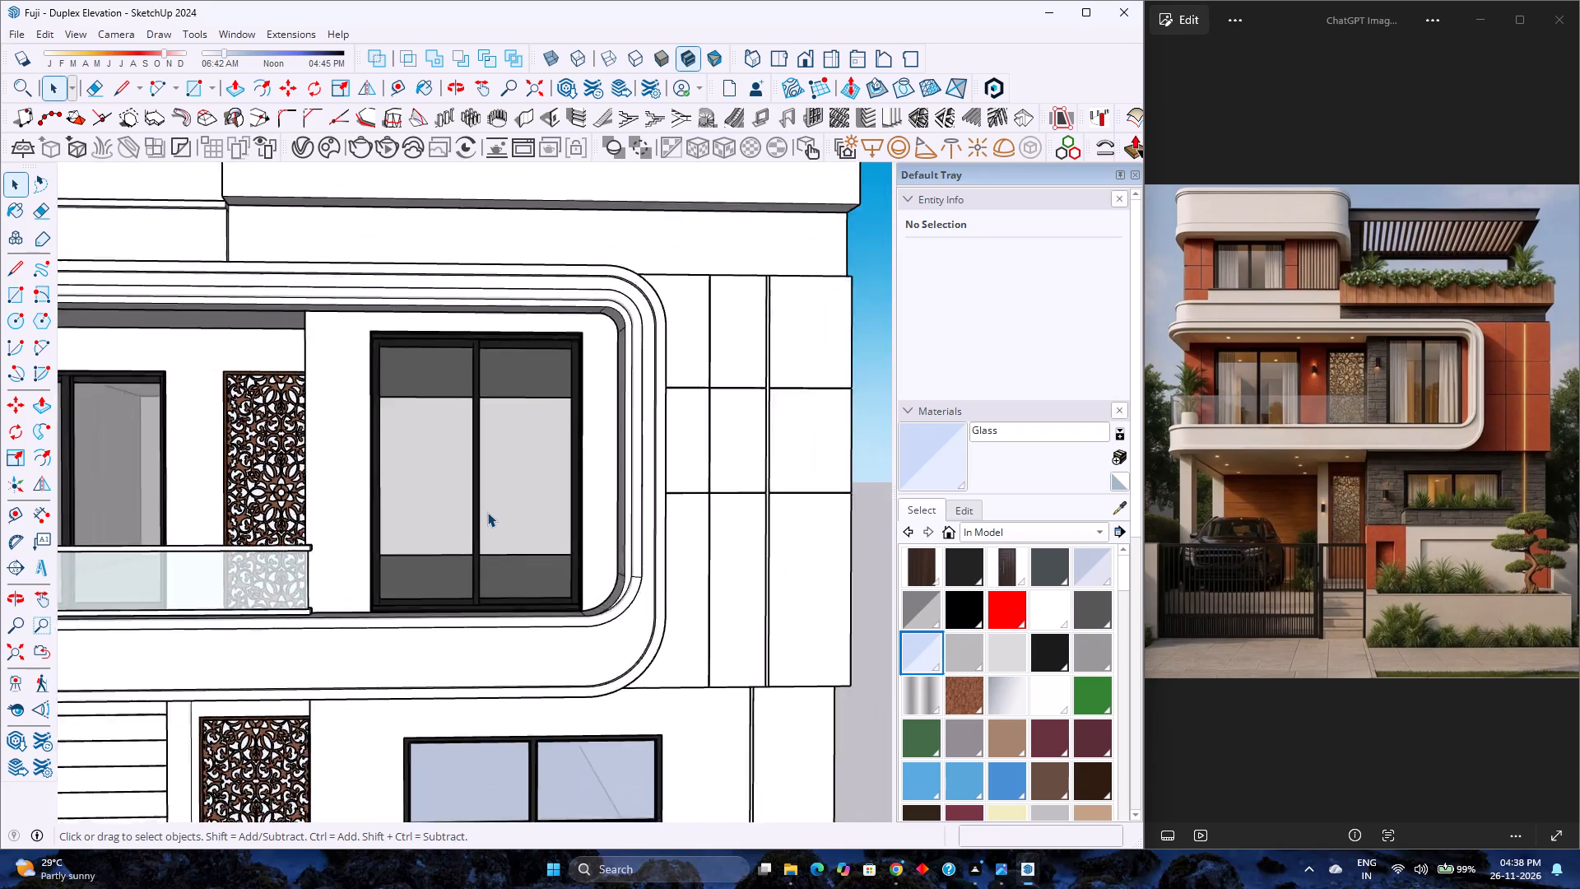
{"action": "scroll", "coordinate": [487, 512], "scroll_direction": "down", "scroll_amount": 3}
{"action": "scroll", "coordinate": [487, 512], "scroll_direction": "up", "scroll_amount": 3}
{"action": "scroll", "coordinate": [487, 512], "scroll_direction": "down", "scroll_amount": 4}
{"action": "scroll", "coordinate": [487, 512], "scroll_direction": "up", "scroll_amount": 4}
{"action": "scroll", "coordinate": [487, 512], "scroll_direction": "down", "scroll_amount": 4}
{"action": "scroll", "coordinate": [487, 512], "scroll_direction": "up", "scroll_amount": 2}
{"action": "scroll", "coordinate": [487, 512], "scroll_direction": "down", "scroll_amount": 3}
{"action": "scroll", "coordinate": [487, 512], "scroll_direction": "up", "scroll_amount": 2}
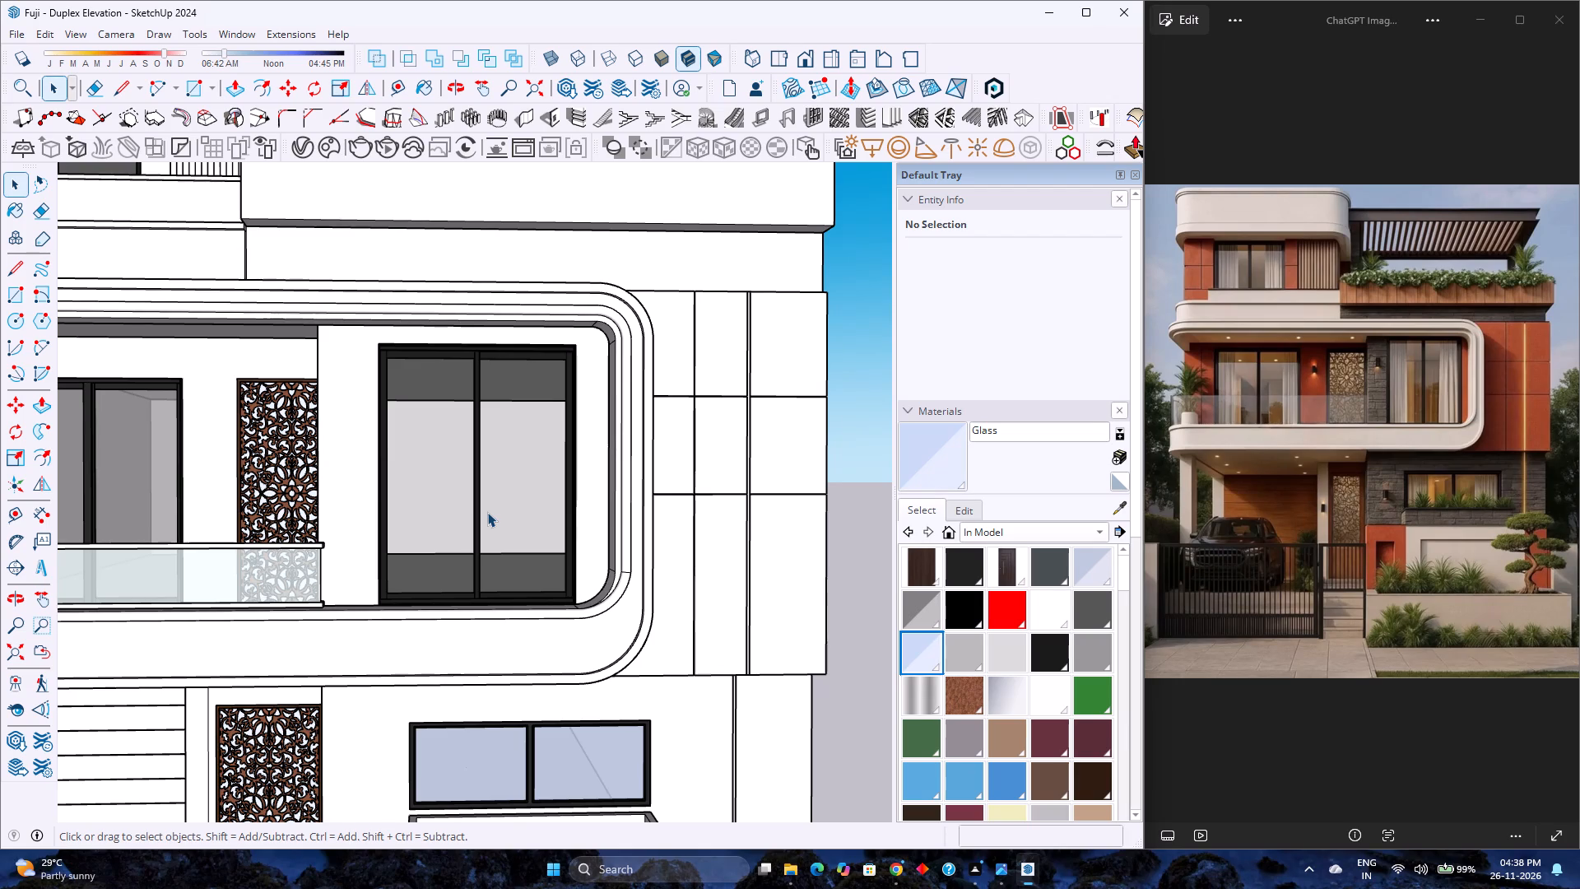
{"action": "scroll", "coordinate": [487, 512], "scroll_direction": "down", "scroll_amount": 3}
{"action": "scroll", "coordinate": [487, 512], "scroll_direction": "up", "scroll_amount": 2}
{"action": "scroll", "coordinate": [487, 512], "scroll_direction": "down", "scroll_amount": 1}
{"action": "scroll", "coordinate": [484, 512], "scroll_direction": "up", "scroll_amount": 4}
{"action": "scroll", "coordinate": [484, 512], "scroll_direction": "down", "scroll_amount": 4}
{"action": "scroll", "coordinate": [484, 512], "scroll_direction": "up", "scroll_amount": 1}
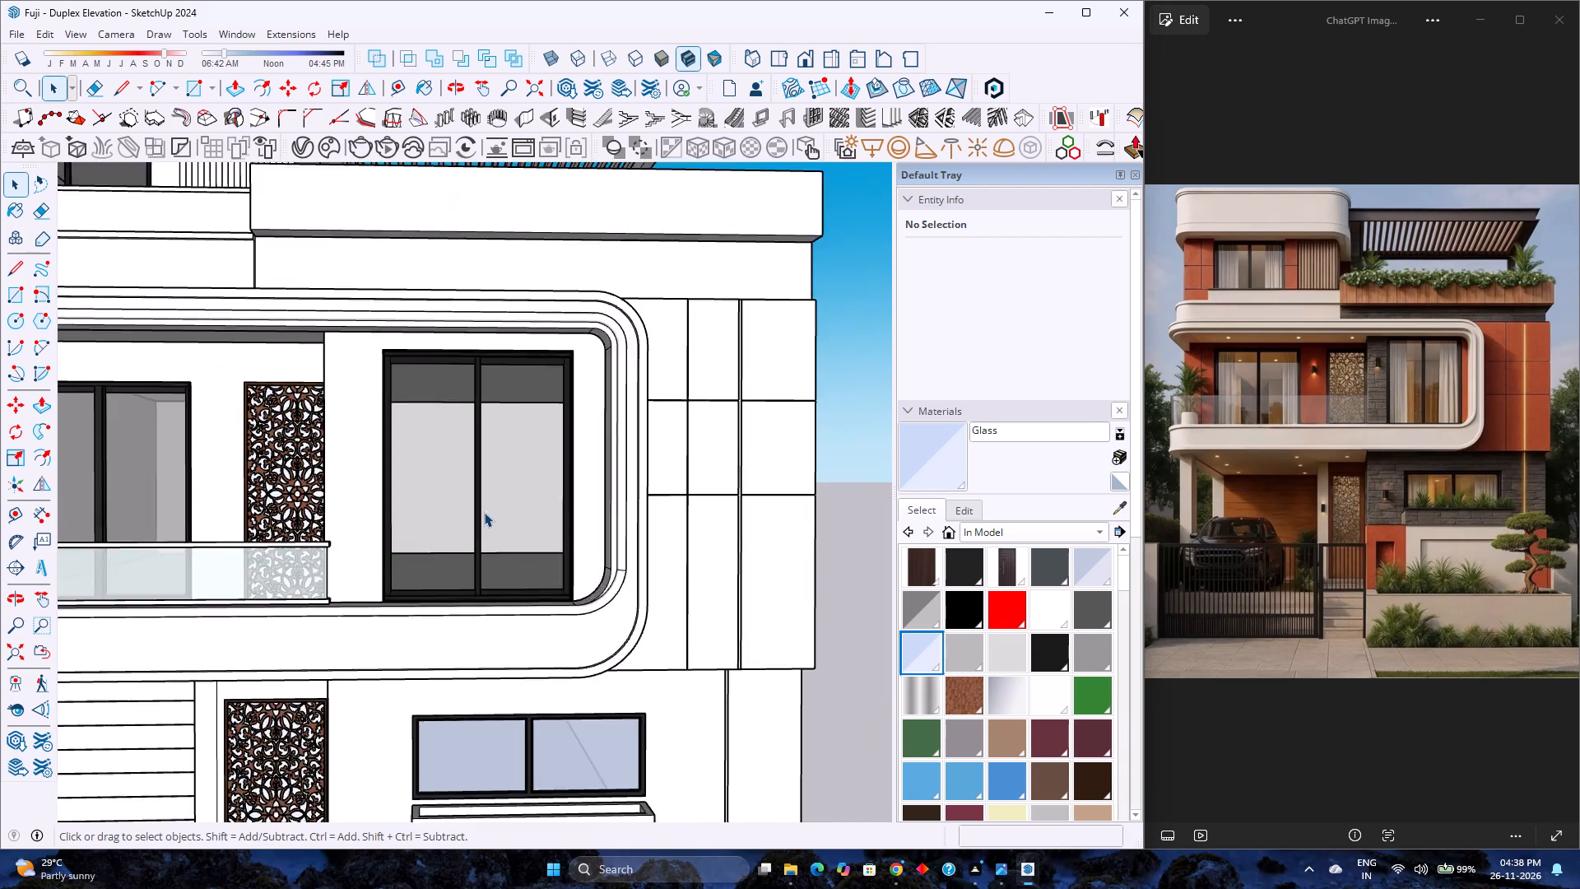
{"action": "scroll", "coordinate": [484, 512], "scroll_direction": "up", "scroll_amount": 1}
{"action": "scroll", "coordinate": [484, 512], "scroll_direction": "down", "scroll_amount": 2}
{"action": "scroll", "coordinate": [484, 512], "scroll_direction": "up", "scroll_amount": 2}
{"action": "scroll", "coordinate": [484, 512], "scroll_direction": "down", "scroll_amount": 2}
{"action": "scroll", "coordinate": [484, 512], "scroll_direction": "up", "scroll_amount": 2}
{"action": "scroll", "coordinate": [484, 512], "scroll_direction": "down", "scroll_amount": 3}
{"action": "scroll", "coordinate": [484, 512], "scroll_direction": "up", "scroll_amount": 2}
{"action": "scroll", "coordinate": [484, 512], "scroll_direction": "down", "scroll_amount": 2}
{"action": "scroll", "coordinate": [484, 512], "scroll_direction": "up", "scroll_amount": 2}
{"action": "scroll", "coordinate": [484, 512], "scroll_direction": "down", "scroll_amount": 2}
{"action": "scroll", "coordinate": [484, 512], "scroll_direction": "up", "scroll_amount": 3}
{"action": "scroll", "coordinate": [484, 512], "scroll_direction": "down", "scroll_amount": 2}
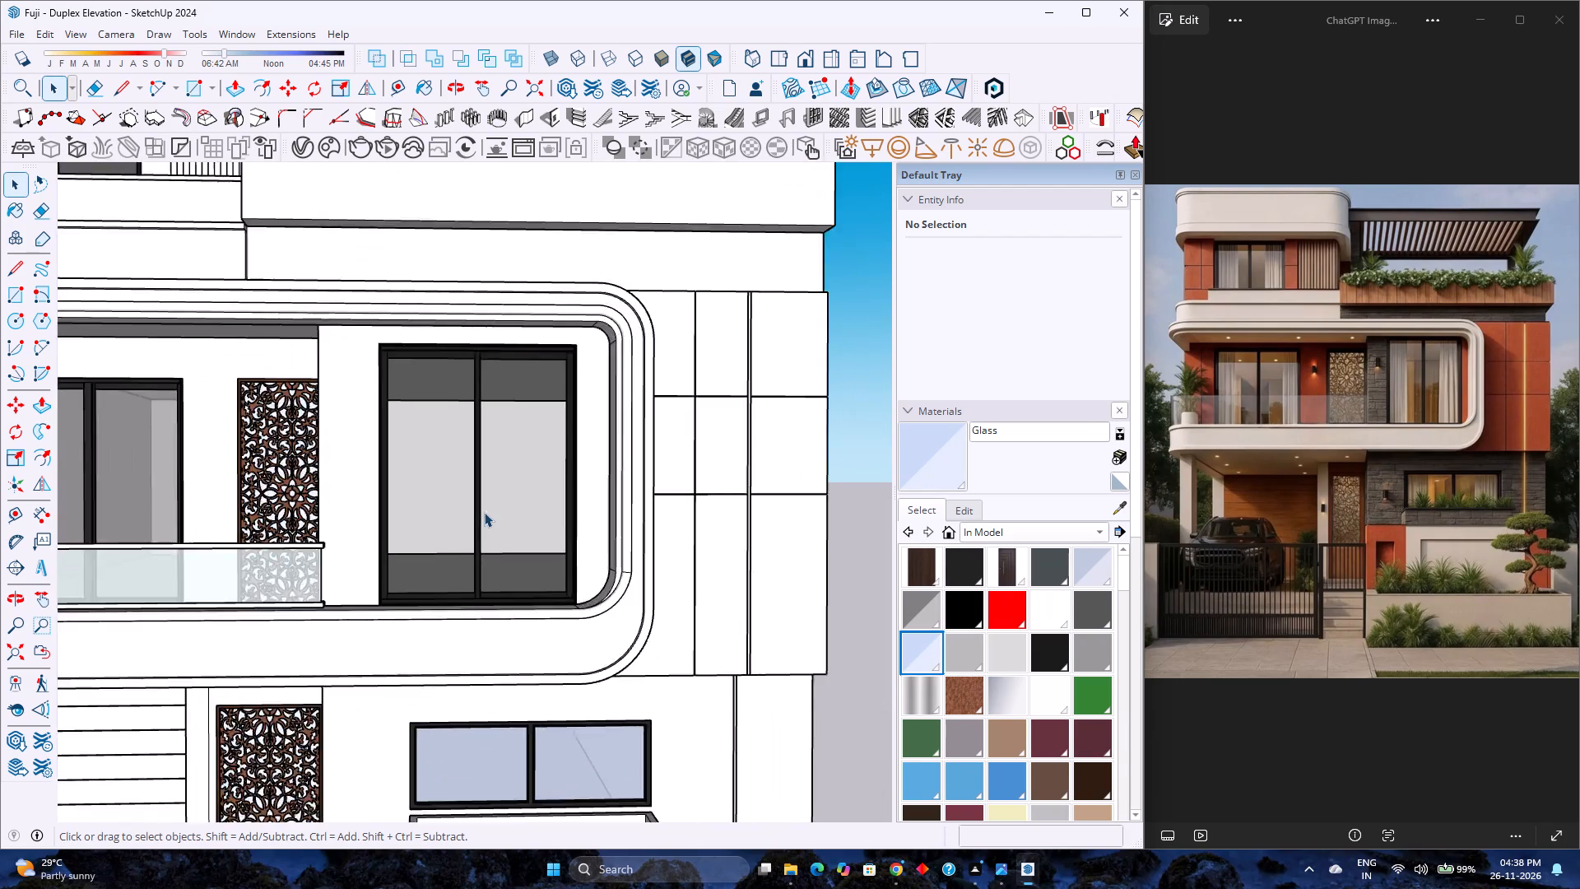
{"action": "scroll", "coordinate": [484, 512], "scroll_direction": "up", "scroll_amount": 3}
{"action": "scroll", "coordinate": [484, 512], "scroll_direction": "down", "scroll_amount": 2}
{"action": "scroll", "coordinate": [484, 512], "scroll_direction": "up", "scroll_amount": 3}
{"action": "scroll", "coordinate": [484, 512], "scroll_direction": "down", "scroll_amount": 3}
{"action": "scroll", "coordinate": [484, 512], "scroll_direction": "up", "scroll_amount": 2}
{"action": "scroll", "coordinate": [484, 512], "scroll_direction": "down", "scroll_amount": 12}
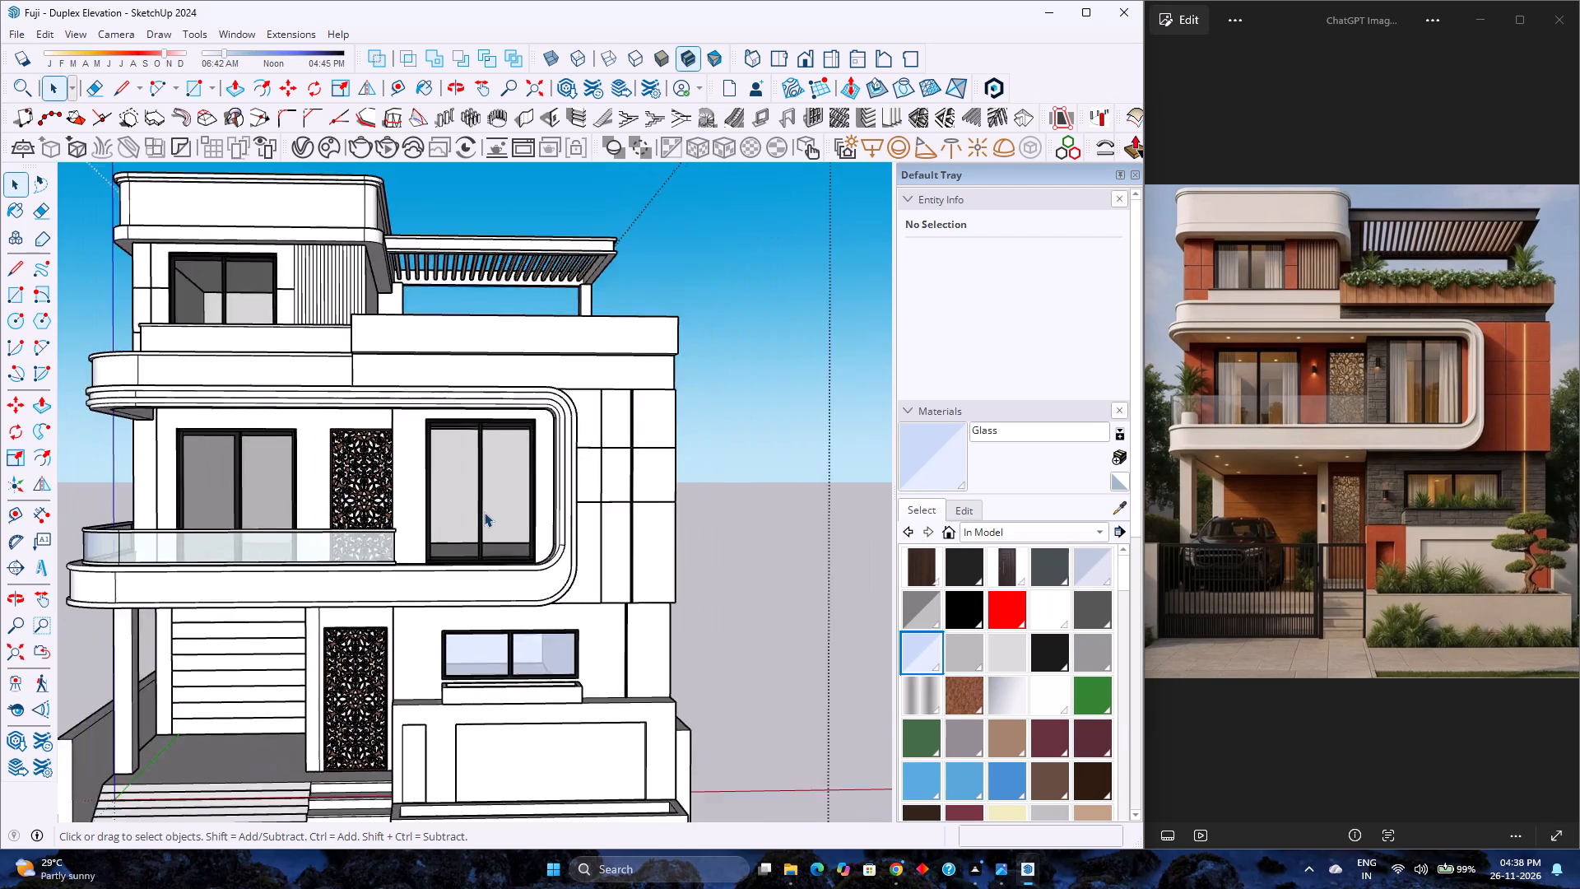
{"action": "scroll", "coordinate": [484, 512], "scroll_direction": "down", "scroll_amount": 9}
{"action": "scroll", "coordinate": [484, 512], "scroll_direction": "up", "scroll_amount": 1}
{"action": "middle_click_drag", "start_coordinate": [480, 512], "coordinate": [408, 643]}
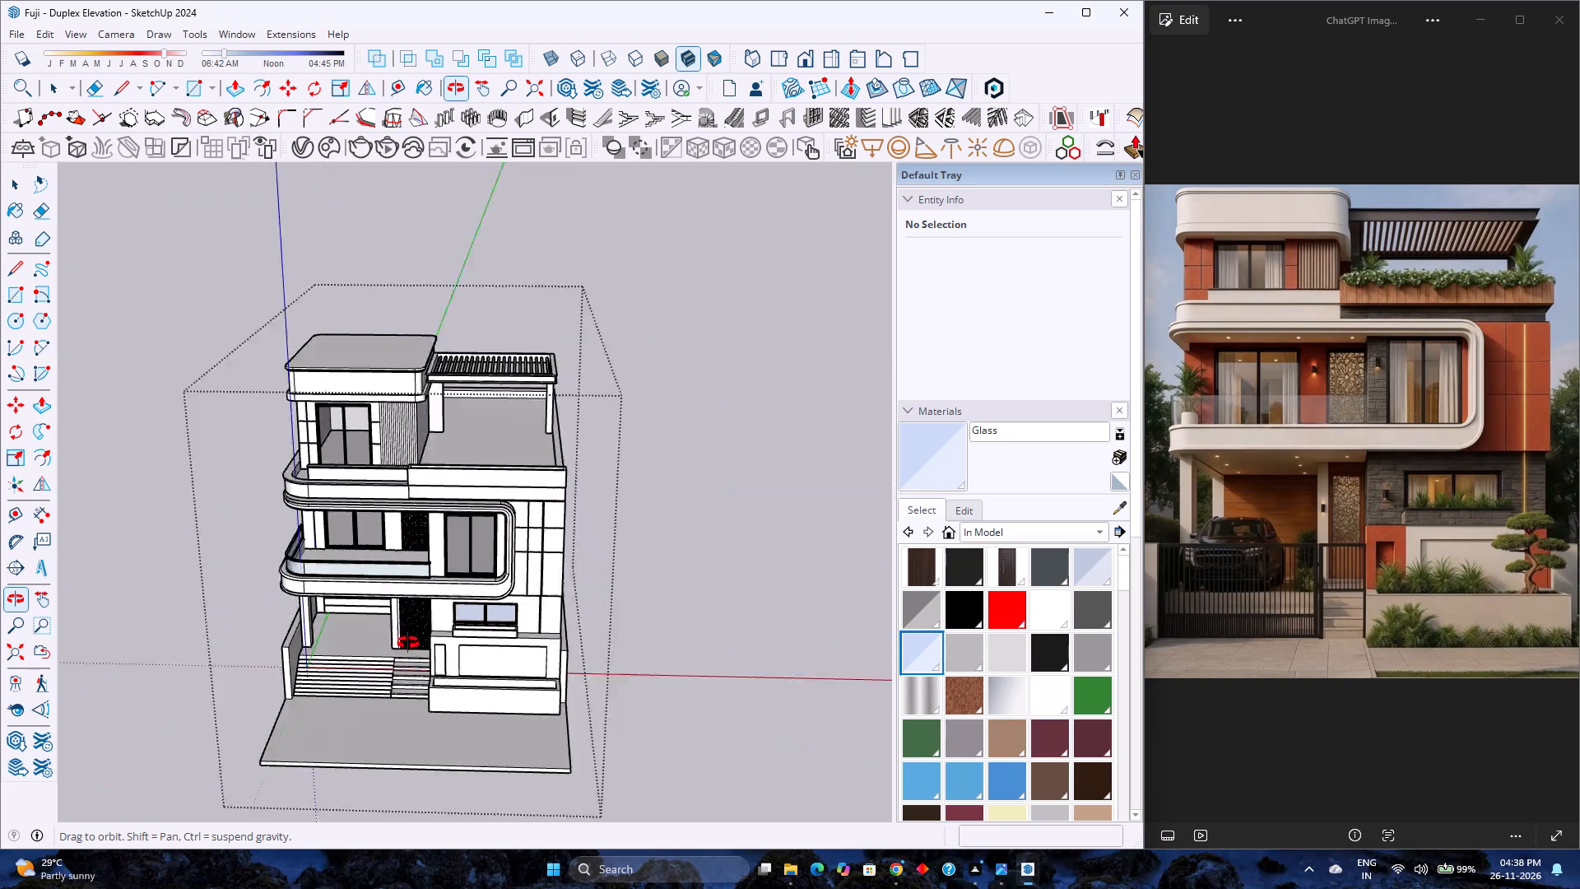
{"action": "middle_click_drag", "start_coordinate": [408, 643], "coordinate": [328, 503]}
{"action": "middle_click_drag", "start_coordinate": [328, 503], "coordinate": [491, 510]}
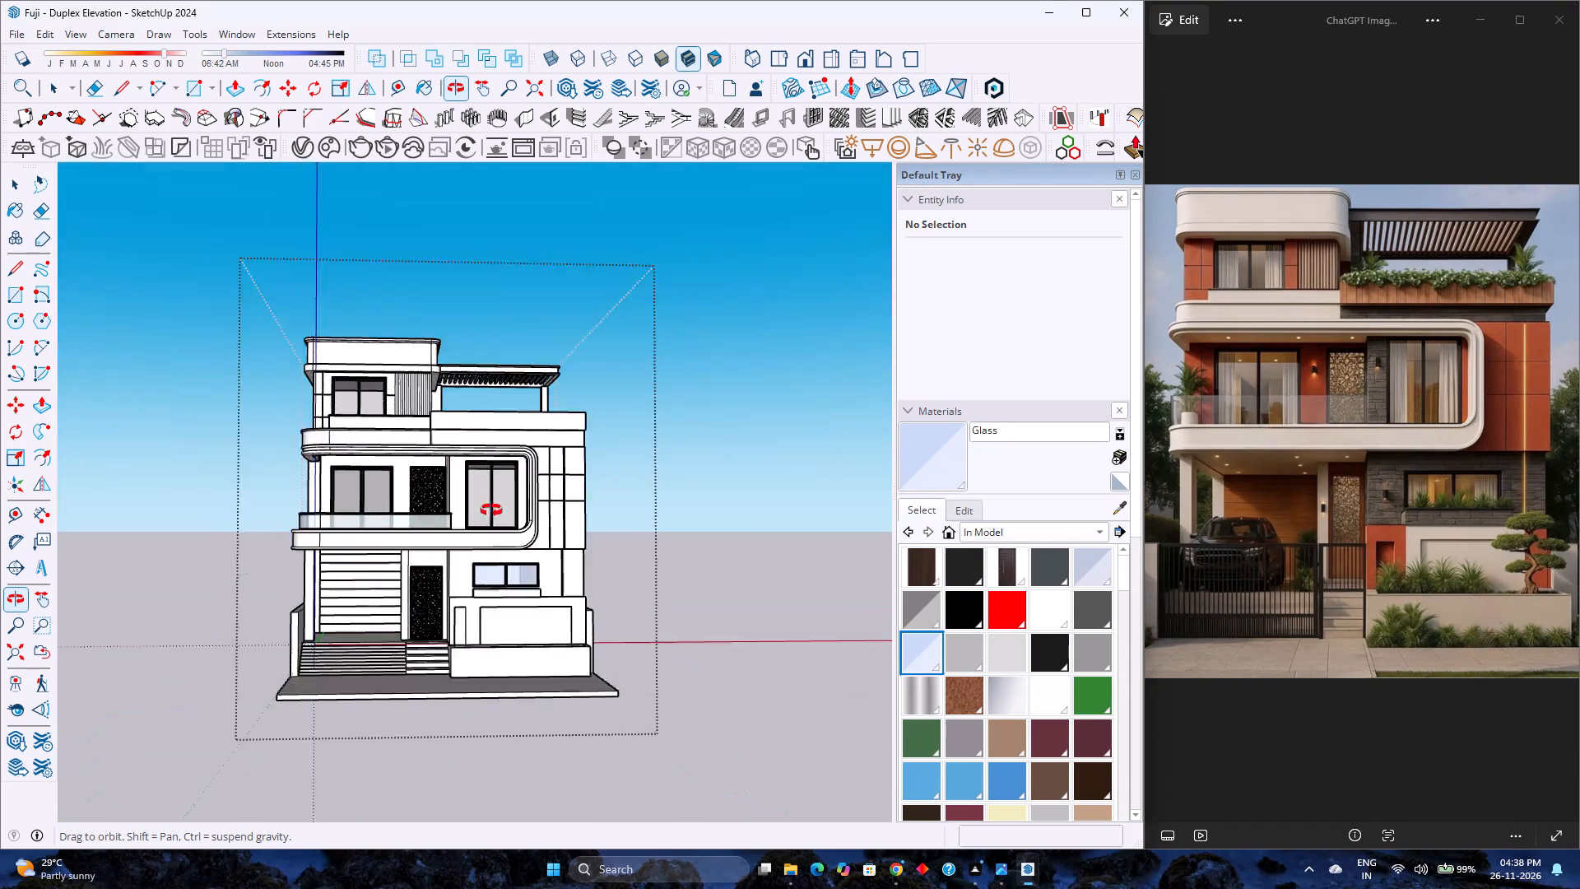
{"action": "middle_click_drag", "start_coordinate": [491, 510], "coordinate": [434, 524]}
{"action": "middle_click", "coordinate": [434, 524]}
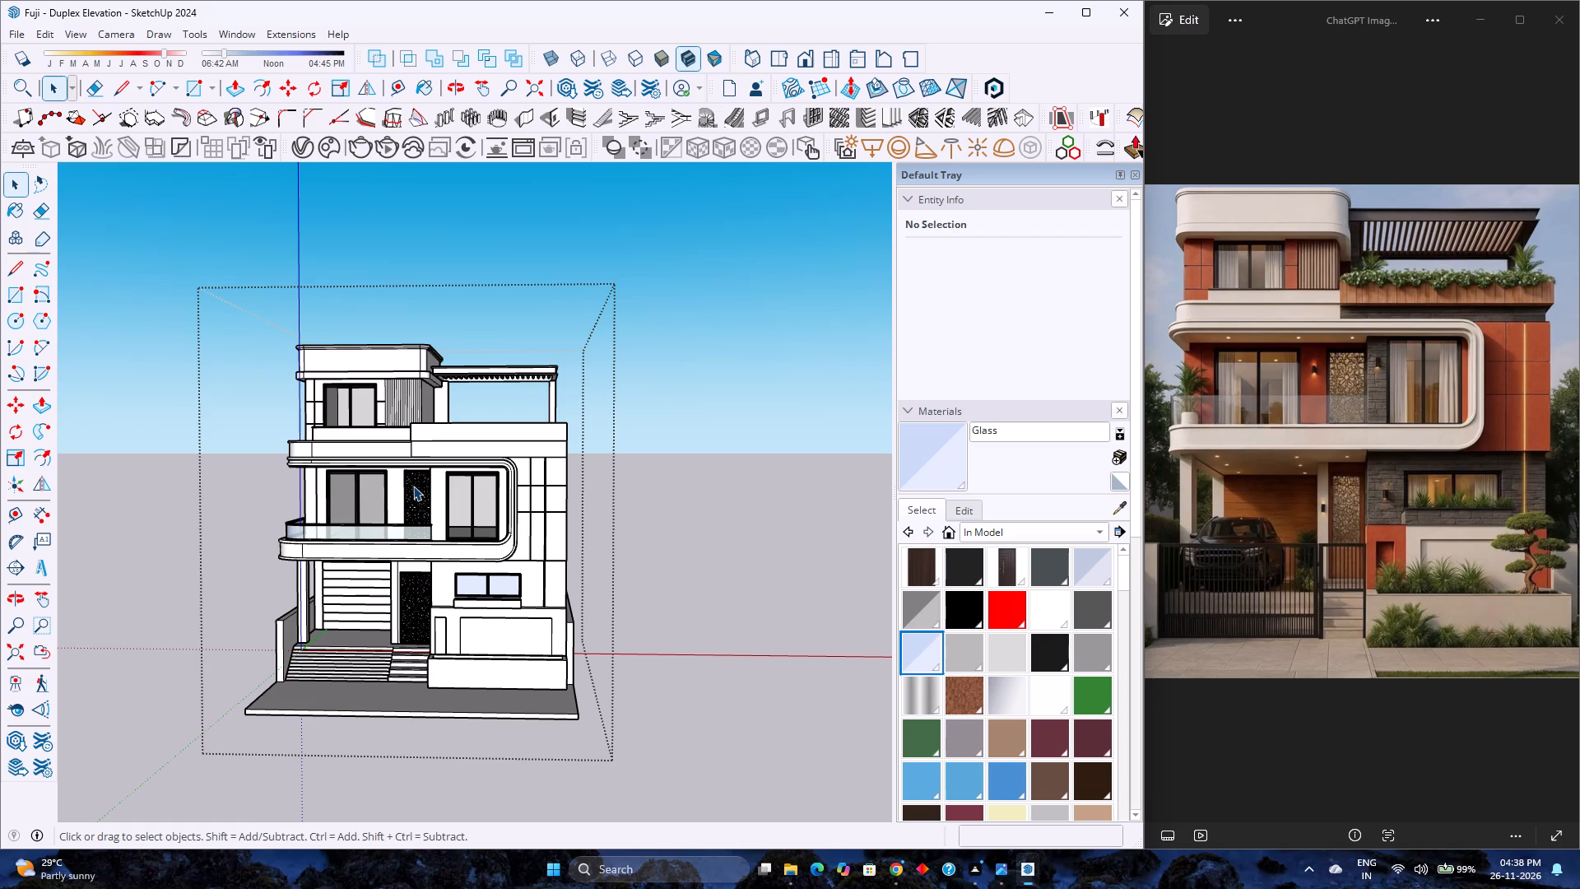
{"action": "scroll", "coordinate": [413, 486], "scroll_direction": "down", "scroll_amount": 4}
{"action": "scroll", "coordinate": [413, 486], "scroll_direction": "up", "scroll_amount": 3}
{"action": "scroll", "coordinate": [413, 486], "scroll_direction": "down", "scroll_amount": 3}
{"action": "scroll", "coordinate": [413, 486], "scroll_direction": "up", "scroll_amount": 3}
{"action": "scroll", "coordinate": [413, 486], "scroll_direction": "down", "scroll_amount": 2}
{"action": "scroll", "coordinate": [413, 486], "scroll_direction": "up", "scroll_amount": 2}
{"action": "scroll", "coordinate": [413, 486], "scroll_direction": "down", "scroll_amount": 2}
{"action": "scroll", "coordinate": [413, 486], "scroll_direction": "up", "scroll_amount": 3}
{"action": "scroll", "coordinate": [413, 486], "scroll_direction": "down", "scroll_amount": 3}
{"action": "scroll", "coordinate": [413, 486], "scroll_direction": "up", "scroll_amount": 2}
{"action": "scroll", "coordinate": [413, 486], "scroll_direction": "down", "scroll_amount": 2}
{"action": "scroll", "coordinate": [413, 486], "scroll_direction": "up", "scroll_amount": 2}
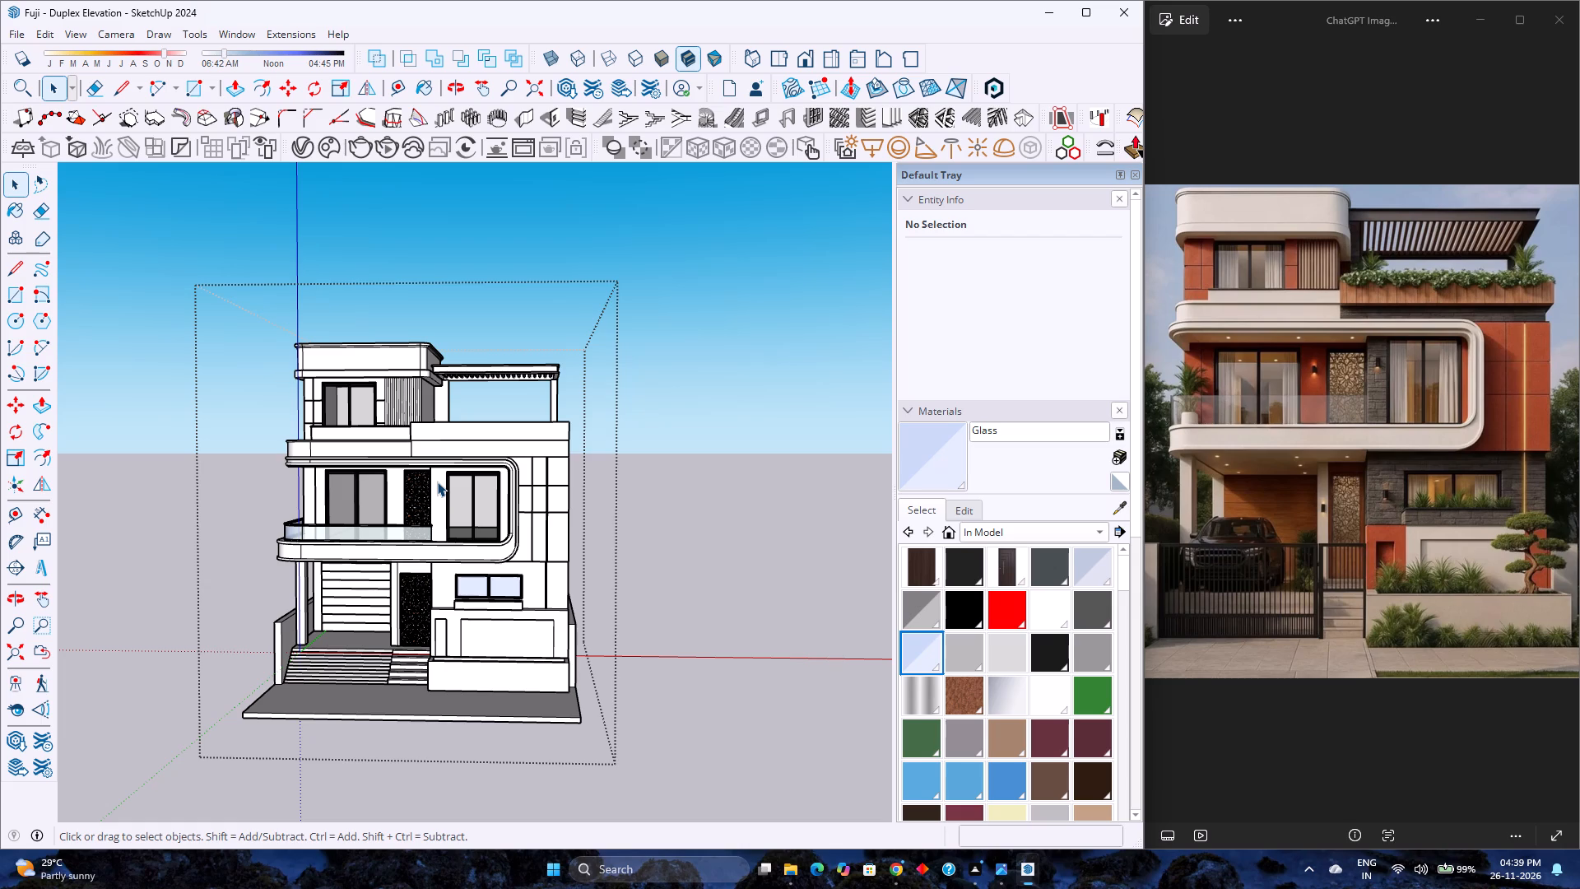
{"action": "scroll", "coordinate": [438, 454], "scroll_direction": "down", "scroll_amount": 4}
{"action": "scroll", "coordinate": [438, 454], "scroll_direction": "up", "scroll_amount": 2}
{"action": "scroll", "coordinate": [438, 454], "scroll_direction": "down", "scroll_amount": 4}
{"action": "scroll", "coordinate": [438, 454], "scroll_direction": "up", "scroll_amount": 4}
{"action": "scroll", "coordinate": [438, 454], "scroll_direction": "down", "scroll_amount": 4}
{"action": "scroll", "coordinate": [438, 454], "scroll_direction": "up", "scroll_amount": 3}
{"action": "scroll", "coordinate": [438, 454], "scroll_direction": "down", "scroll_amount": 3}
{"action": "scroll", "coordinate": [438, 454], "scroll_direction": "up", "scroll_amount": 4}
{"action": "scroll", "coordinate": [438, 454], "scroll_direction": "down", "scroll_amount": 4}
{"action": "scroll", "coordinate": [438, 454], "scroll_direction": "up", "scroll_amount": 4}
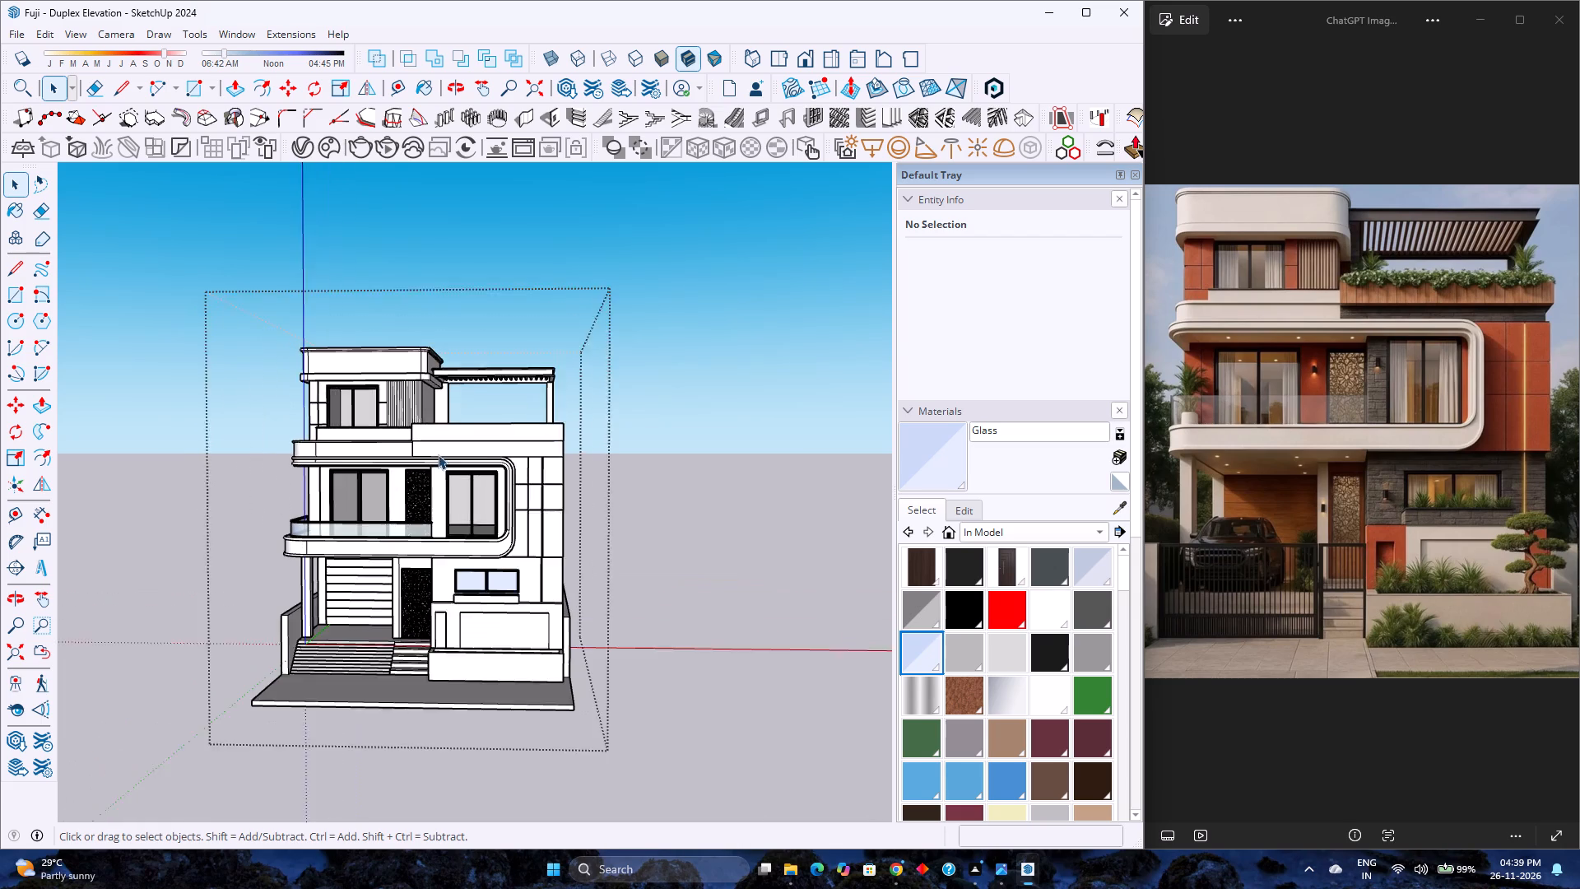
Exit editing of the duplex house group and return to the top level of the model.
{"action": "right_click", "coordinate": [438, 454]}
{"action": "left_click", "coordinate": [699, 569]}
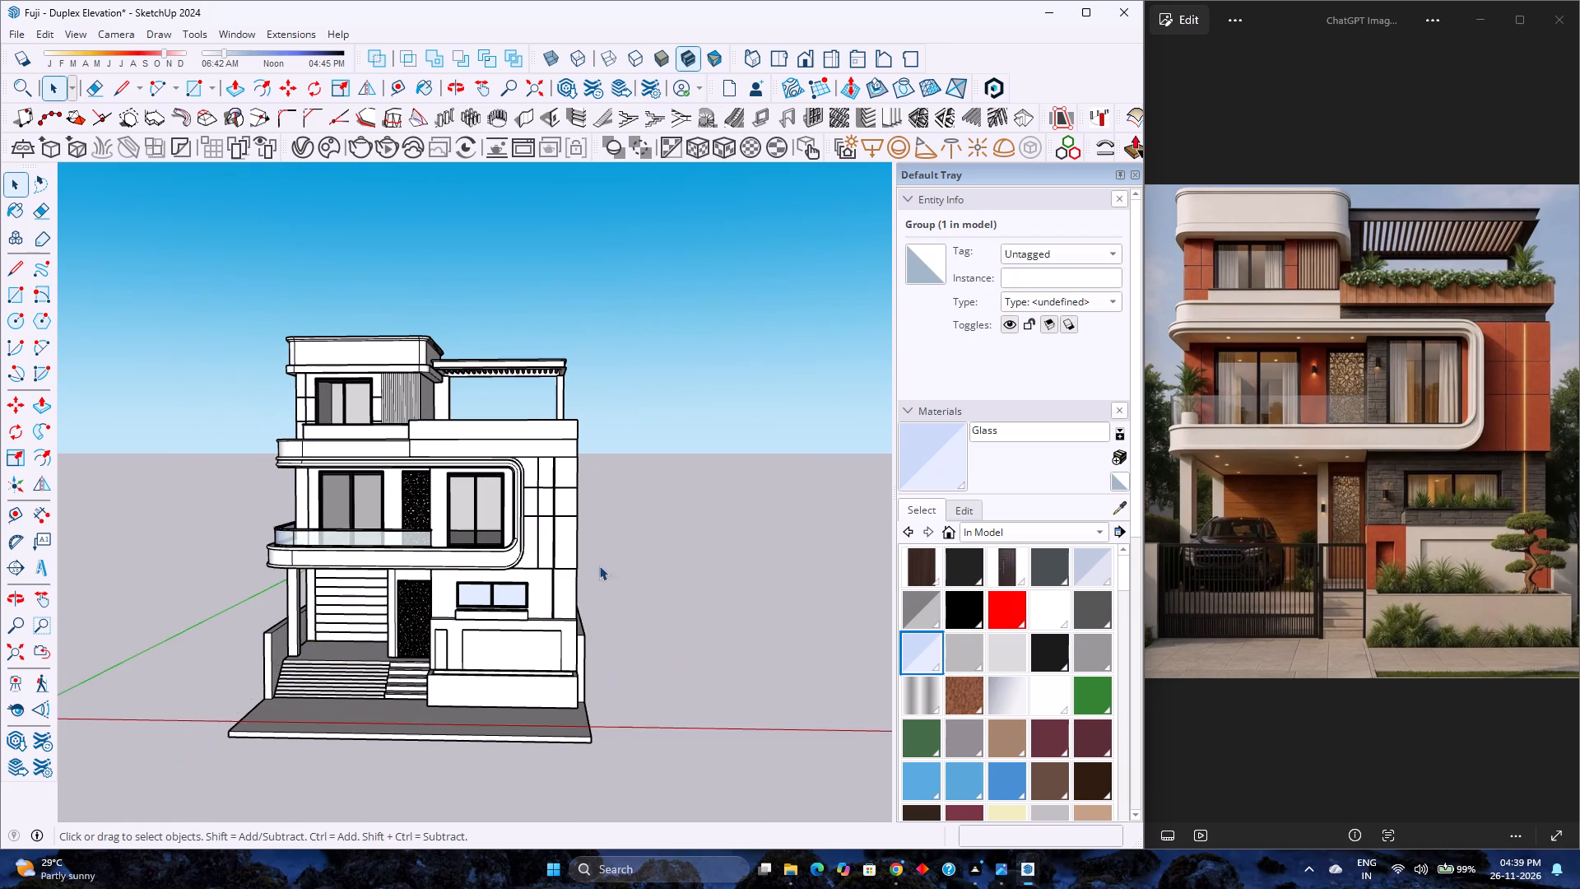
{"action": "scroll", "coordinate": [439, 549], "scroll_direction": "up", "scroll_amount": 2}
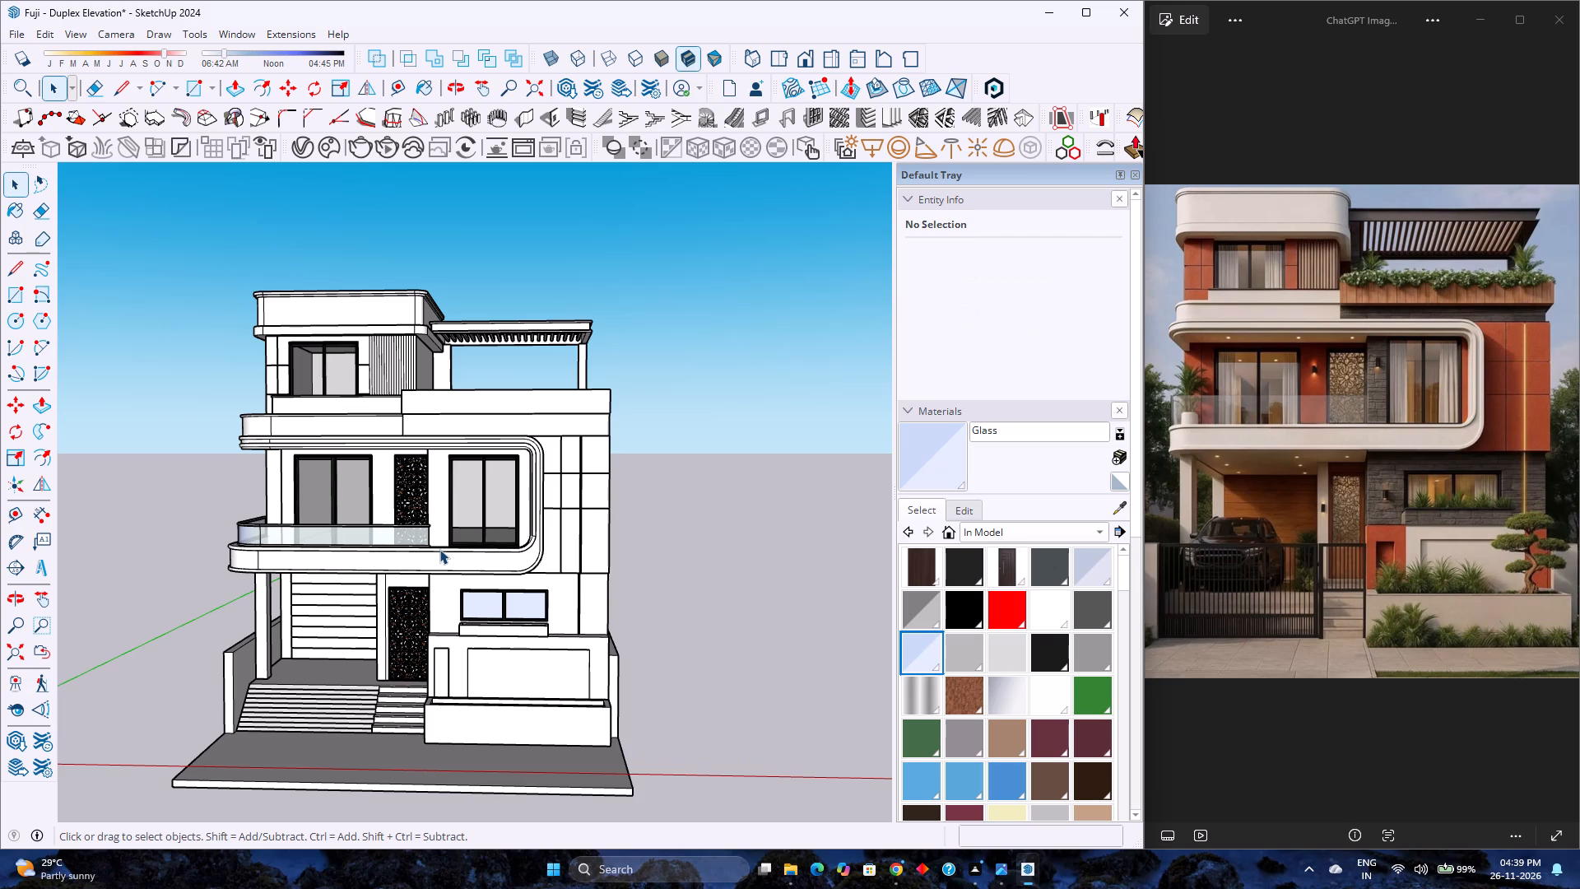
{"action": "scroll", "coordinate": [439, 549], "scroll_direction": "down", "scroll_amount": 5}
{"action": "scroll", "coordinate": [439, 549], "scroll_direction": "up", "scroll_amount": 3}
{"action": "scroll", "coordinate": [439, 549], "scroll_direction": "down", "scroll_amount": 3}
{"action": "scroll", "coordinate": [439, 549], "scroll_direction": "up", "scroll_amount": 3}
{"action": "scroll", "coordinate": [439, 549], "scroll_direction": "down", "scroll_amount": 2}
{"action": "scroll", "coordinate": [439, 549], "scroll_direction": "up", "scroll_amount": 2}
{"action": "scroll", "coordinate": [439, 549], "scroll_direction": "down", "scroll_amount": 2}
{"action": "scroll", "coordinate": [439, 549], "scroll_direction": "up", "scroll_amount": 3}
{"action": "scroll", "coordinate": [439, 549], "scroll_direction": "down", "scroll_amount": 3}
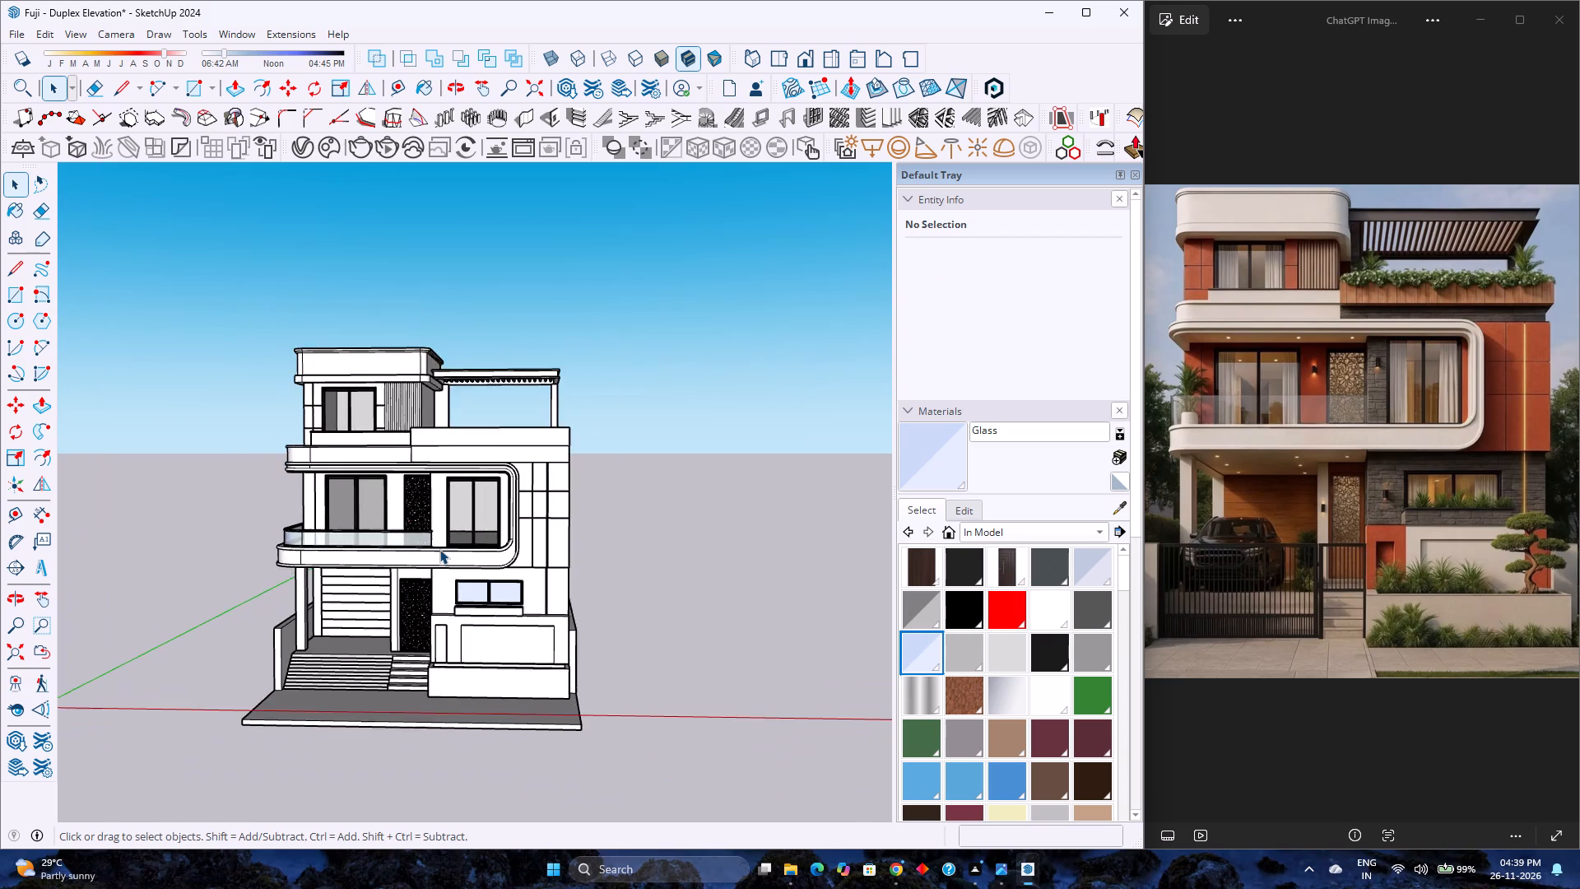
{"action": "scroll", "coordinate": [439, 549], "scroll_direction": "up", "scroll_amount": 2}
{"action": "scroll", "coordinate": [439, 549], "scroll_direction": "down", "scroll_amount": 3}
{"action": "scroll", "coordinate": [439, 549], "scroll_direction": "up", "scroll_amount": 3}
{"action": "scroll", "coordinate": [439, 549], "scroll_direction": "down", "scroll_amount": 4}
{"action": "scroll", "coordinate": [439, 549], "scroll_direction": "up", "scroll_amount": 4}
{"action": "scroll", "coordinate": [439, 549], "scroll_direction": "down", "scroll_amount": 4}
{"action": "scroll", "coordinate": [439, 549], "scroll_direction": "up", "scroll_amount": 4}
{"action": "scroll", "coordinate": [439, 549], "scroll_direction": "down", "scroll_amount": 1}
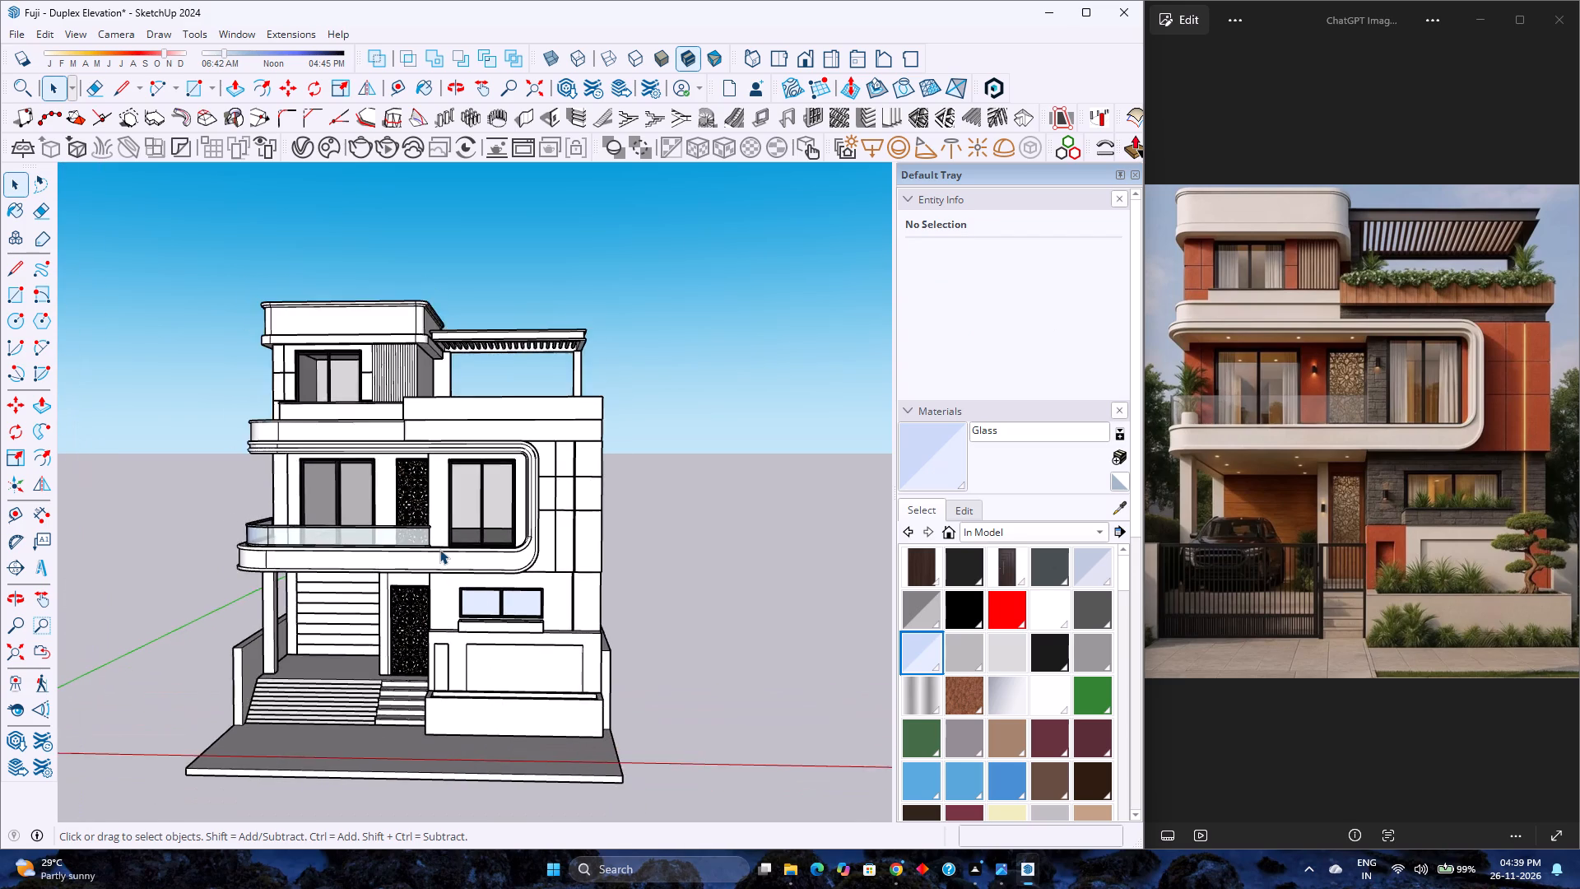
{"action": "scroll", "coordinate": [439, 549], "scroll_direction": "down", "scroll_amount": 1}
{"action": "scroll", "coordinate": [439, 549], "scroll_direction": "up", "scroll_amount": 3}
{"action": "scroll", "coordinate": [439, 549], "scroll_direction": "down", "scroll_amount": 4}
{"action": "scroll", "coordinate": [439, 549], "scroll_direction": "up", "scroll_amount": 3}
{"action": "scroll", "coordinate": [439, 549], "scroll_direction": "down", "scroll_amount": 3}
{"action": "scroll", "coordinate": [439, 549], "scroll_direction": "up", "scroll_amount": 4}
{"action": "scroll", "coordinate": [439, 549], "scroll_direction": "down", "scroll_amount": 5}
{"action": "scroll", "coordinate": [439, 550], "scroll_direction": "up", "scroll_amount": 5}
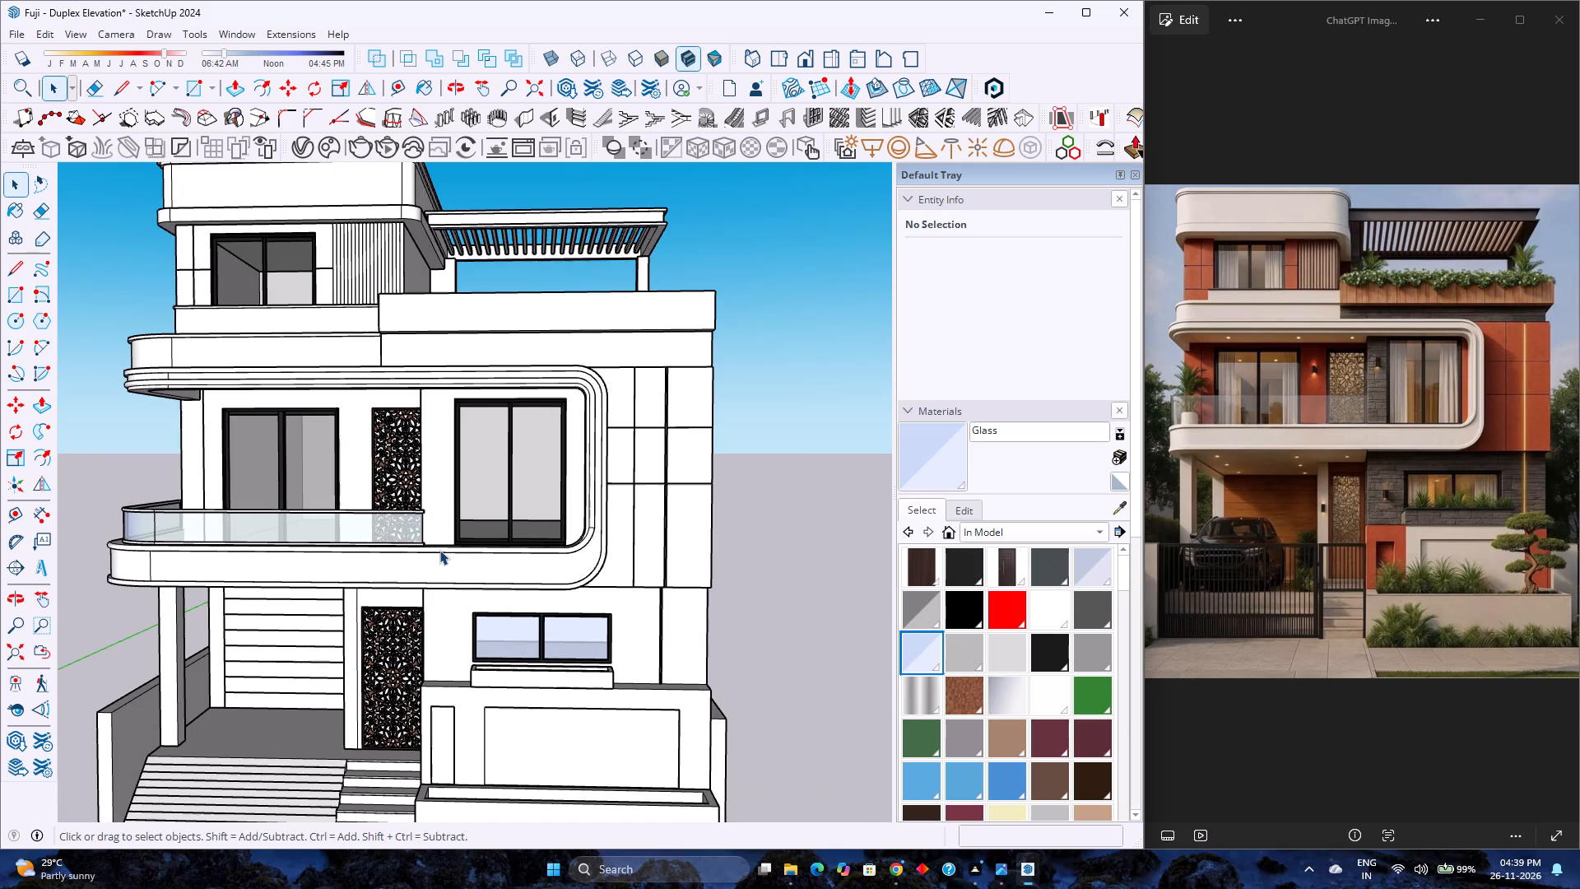
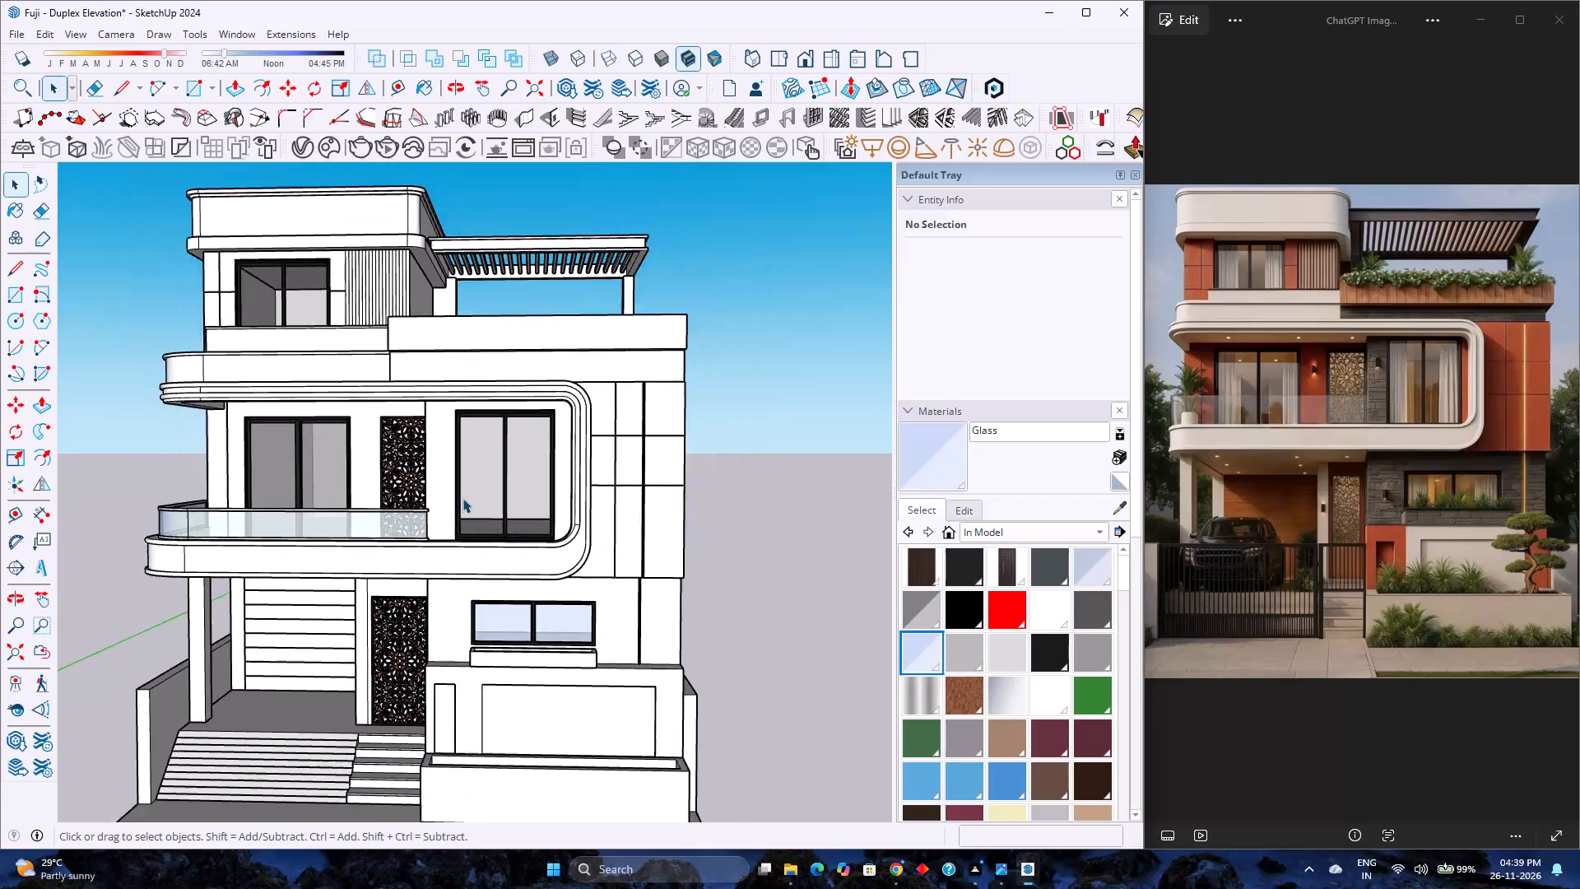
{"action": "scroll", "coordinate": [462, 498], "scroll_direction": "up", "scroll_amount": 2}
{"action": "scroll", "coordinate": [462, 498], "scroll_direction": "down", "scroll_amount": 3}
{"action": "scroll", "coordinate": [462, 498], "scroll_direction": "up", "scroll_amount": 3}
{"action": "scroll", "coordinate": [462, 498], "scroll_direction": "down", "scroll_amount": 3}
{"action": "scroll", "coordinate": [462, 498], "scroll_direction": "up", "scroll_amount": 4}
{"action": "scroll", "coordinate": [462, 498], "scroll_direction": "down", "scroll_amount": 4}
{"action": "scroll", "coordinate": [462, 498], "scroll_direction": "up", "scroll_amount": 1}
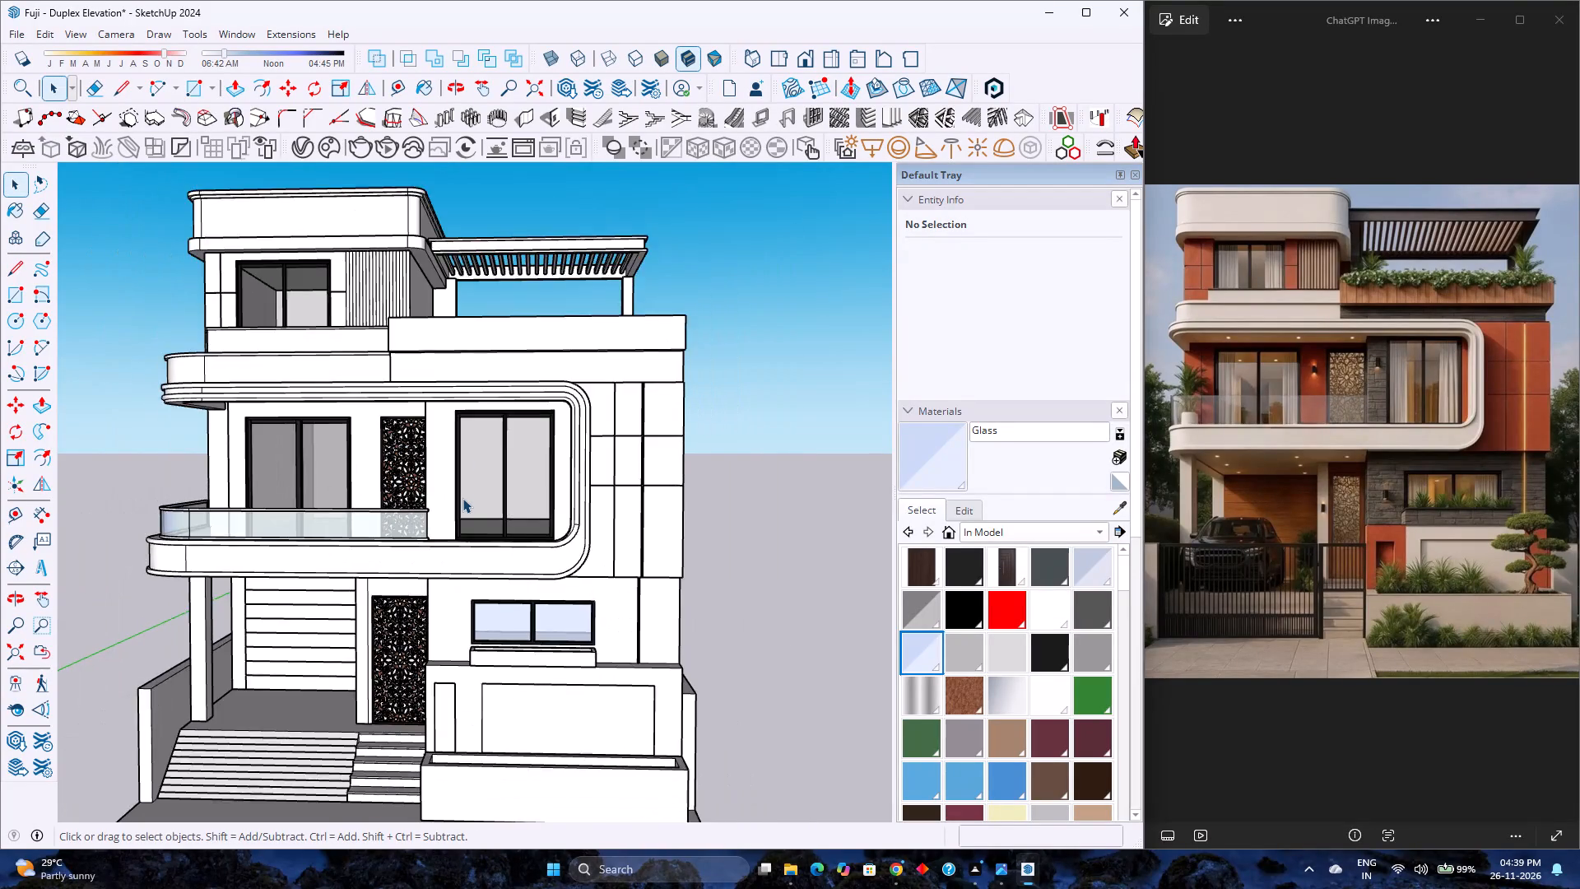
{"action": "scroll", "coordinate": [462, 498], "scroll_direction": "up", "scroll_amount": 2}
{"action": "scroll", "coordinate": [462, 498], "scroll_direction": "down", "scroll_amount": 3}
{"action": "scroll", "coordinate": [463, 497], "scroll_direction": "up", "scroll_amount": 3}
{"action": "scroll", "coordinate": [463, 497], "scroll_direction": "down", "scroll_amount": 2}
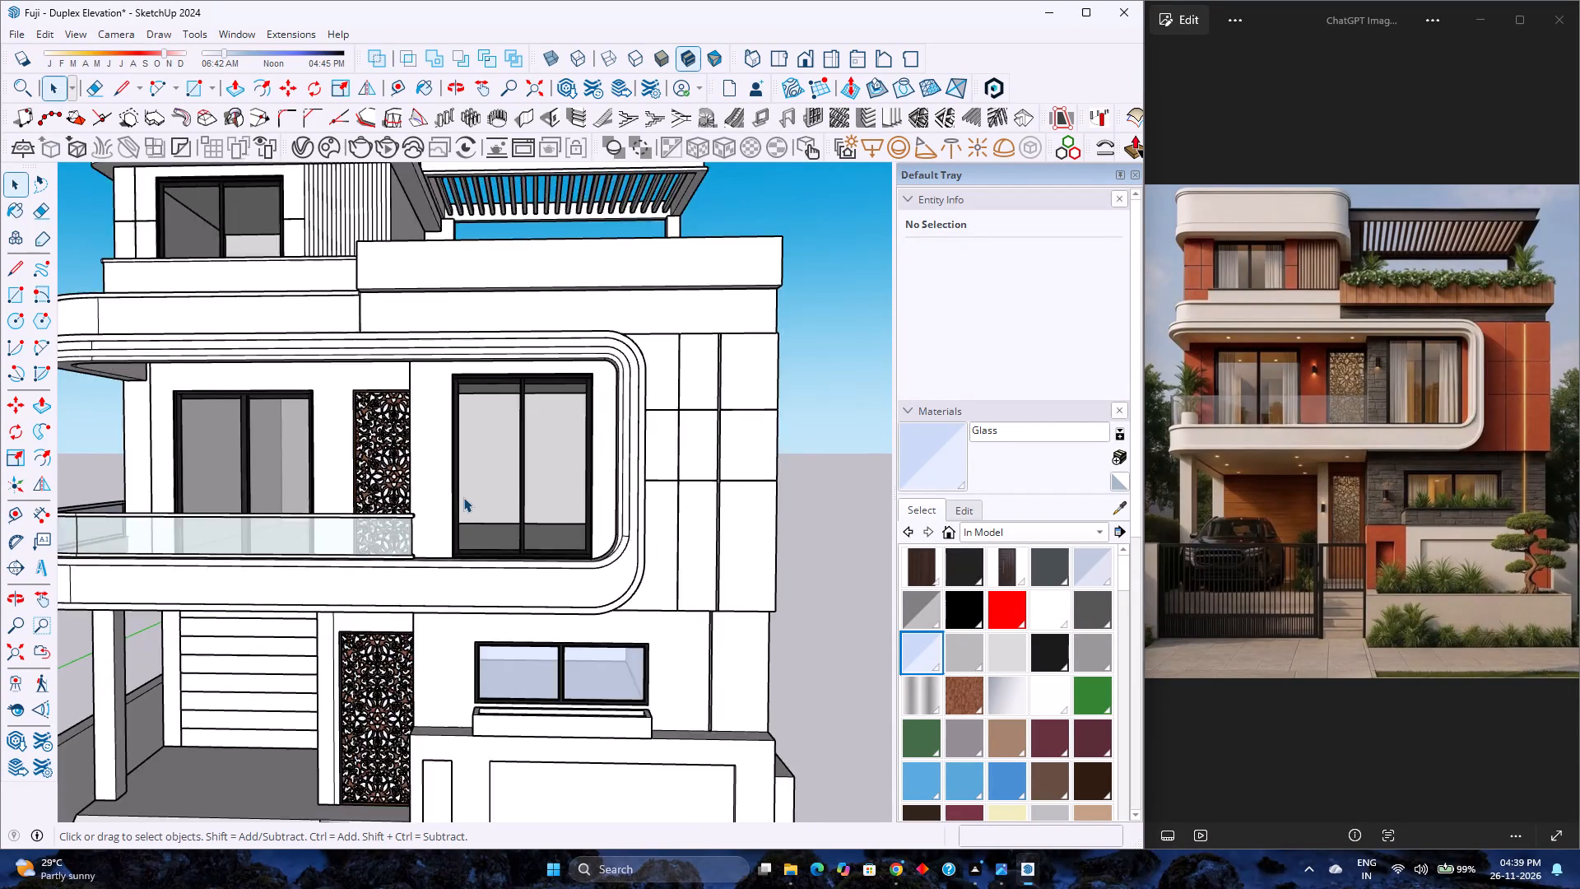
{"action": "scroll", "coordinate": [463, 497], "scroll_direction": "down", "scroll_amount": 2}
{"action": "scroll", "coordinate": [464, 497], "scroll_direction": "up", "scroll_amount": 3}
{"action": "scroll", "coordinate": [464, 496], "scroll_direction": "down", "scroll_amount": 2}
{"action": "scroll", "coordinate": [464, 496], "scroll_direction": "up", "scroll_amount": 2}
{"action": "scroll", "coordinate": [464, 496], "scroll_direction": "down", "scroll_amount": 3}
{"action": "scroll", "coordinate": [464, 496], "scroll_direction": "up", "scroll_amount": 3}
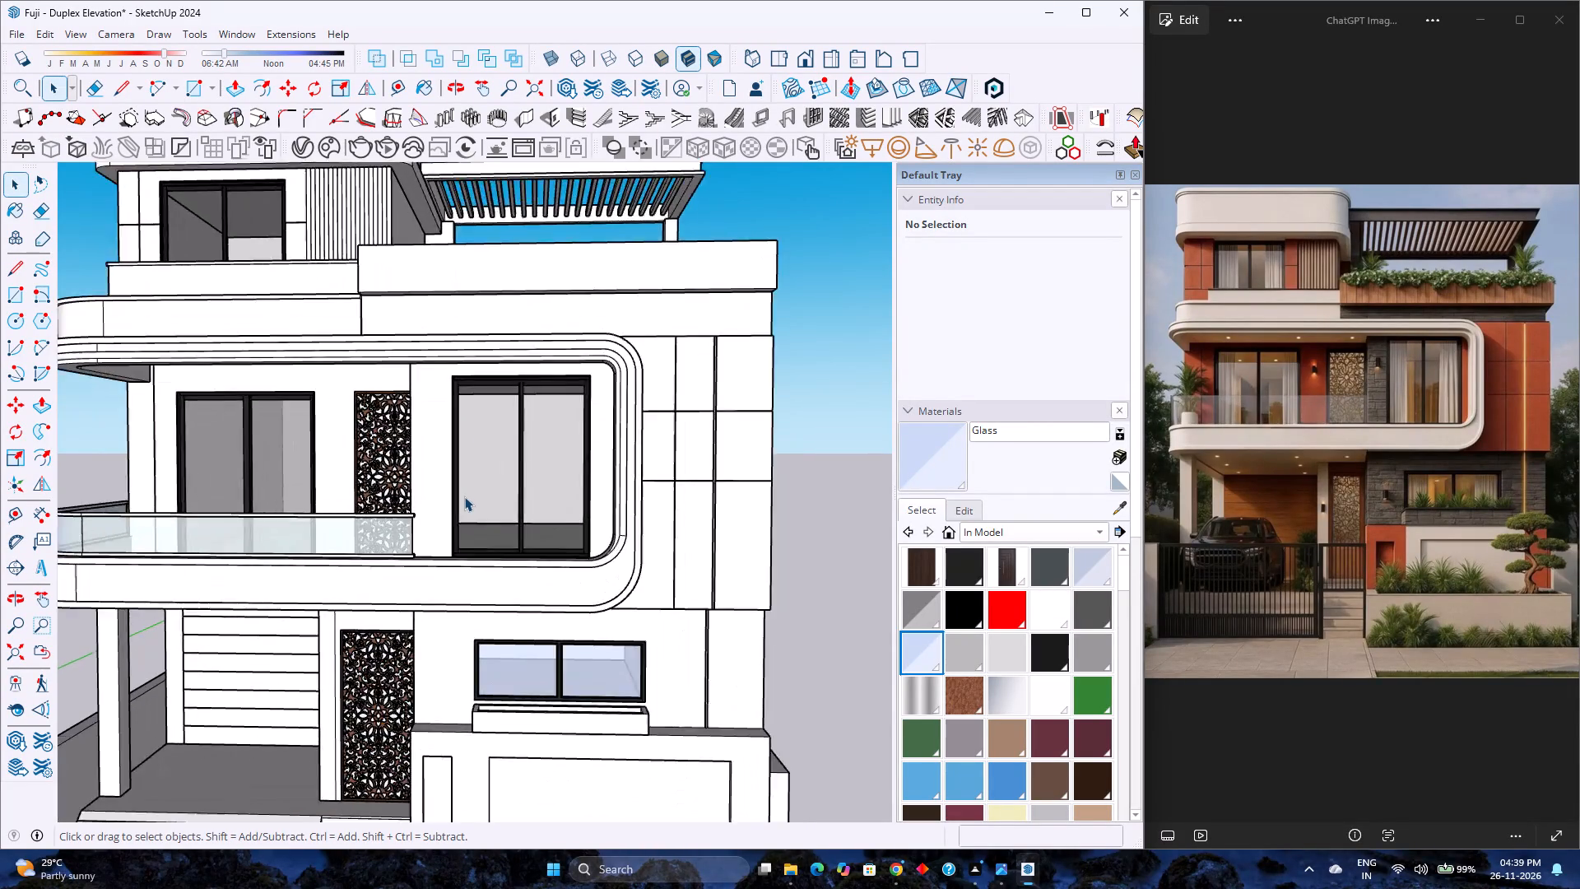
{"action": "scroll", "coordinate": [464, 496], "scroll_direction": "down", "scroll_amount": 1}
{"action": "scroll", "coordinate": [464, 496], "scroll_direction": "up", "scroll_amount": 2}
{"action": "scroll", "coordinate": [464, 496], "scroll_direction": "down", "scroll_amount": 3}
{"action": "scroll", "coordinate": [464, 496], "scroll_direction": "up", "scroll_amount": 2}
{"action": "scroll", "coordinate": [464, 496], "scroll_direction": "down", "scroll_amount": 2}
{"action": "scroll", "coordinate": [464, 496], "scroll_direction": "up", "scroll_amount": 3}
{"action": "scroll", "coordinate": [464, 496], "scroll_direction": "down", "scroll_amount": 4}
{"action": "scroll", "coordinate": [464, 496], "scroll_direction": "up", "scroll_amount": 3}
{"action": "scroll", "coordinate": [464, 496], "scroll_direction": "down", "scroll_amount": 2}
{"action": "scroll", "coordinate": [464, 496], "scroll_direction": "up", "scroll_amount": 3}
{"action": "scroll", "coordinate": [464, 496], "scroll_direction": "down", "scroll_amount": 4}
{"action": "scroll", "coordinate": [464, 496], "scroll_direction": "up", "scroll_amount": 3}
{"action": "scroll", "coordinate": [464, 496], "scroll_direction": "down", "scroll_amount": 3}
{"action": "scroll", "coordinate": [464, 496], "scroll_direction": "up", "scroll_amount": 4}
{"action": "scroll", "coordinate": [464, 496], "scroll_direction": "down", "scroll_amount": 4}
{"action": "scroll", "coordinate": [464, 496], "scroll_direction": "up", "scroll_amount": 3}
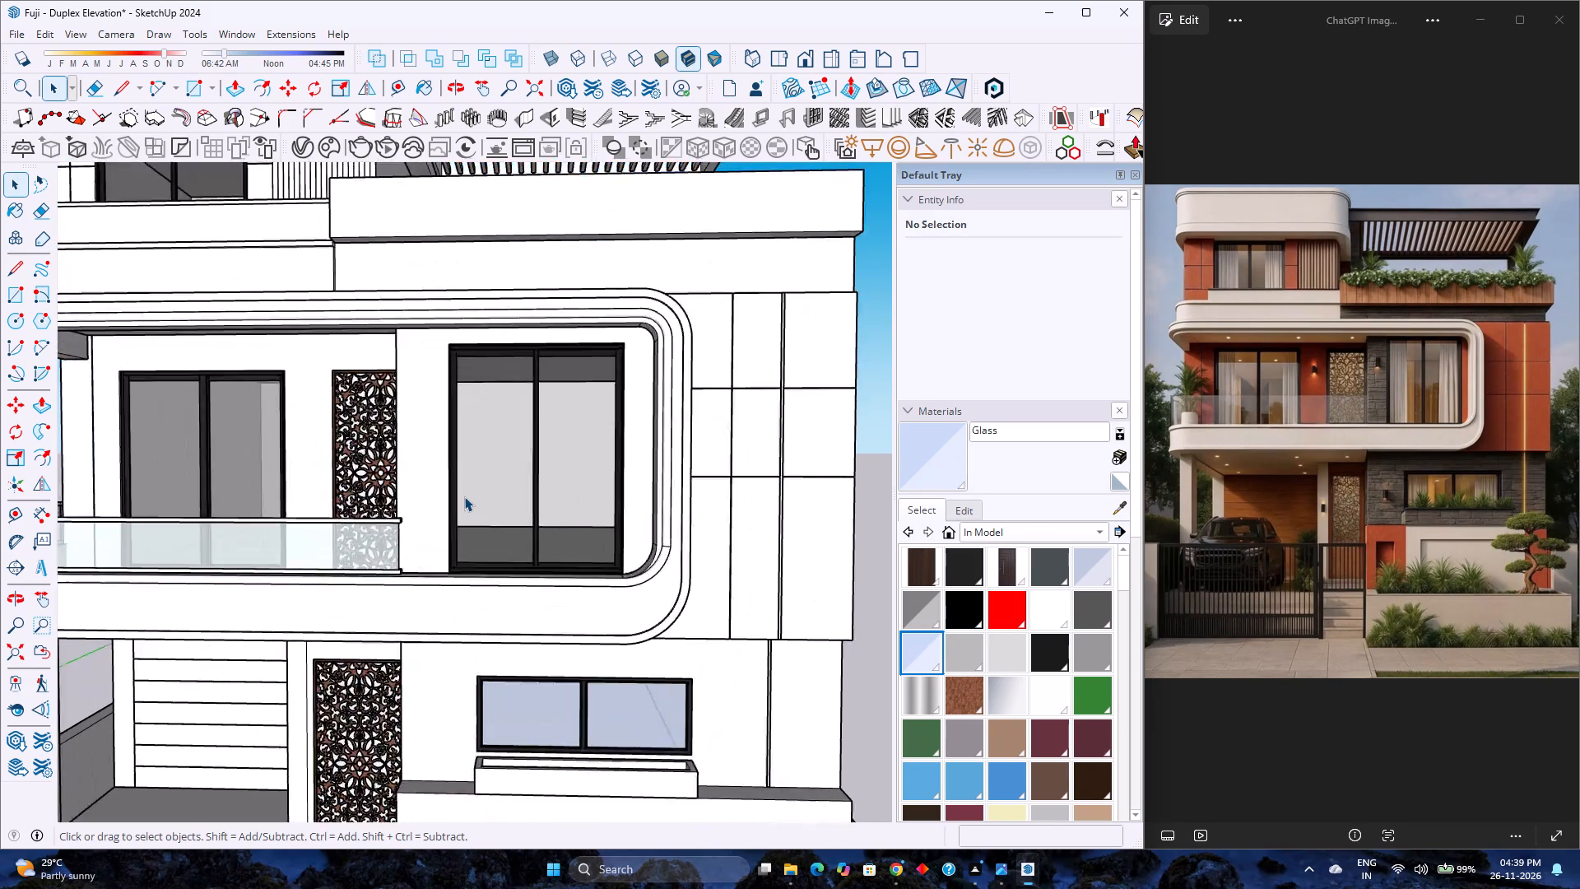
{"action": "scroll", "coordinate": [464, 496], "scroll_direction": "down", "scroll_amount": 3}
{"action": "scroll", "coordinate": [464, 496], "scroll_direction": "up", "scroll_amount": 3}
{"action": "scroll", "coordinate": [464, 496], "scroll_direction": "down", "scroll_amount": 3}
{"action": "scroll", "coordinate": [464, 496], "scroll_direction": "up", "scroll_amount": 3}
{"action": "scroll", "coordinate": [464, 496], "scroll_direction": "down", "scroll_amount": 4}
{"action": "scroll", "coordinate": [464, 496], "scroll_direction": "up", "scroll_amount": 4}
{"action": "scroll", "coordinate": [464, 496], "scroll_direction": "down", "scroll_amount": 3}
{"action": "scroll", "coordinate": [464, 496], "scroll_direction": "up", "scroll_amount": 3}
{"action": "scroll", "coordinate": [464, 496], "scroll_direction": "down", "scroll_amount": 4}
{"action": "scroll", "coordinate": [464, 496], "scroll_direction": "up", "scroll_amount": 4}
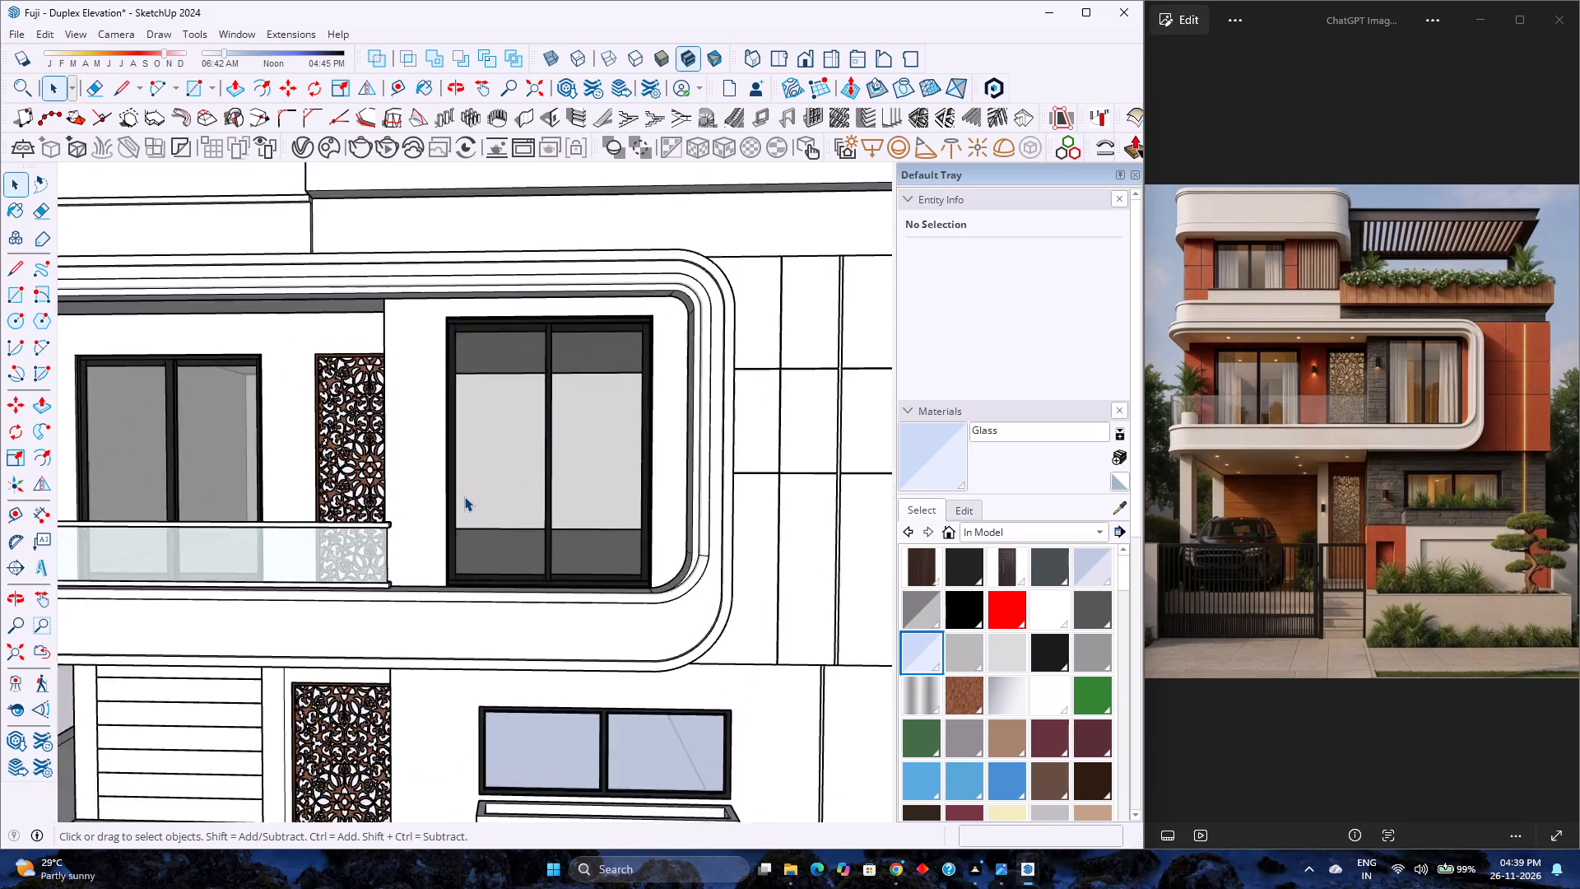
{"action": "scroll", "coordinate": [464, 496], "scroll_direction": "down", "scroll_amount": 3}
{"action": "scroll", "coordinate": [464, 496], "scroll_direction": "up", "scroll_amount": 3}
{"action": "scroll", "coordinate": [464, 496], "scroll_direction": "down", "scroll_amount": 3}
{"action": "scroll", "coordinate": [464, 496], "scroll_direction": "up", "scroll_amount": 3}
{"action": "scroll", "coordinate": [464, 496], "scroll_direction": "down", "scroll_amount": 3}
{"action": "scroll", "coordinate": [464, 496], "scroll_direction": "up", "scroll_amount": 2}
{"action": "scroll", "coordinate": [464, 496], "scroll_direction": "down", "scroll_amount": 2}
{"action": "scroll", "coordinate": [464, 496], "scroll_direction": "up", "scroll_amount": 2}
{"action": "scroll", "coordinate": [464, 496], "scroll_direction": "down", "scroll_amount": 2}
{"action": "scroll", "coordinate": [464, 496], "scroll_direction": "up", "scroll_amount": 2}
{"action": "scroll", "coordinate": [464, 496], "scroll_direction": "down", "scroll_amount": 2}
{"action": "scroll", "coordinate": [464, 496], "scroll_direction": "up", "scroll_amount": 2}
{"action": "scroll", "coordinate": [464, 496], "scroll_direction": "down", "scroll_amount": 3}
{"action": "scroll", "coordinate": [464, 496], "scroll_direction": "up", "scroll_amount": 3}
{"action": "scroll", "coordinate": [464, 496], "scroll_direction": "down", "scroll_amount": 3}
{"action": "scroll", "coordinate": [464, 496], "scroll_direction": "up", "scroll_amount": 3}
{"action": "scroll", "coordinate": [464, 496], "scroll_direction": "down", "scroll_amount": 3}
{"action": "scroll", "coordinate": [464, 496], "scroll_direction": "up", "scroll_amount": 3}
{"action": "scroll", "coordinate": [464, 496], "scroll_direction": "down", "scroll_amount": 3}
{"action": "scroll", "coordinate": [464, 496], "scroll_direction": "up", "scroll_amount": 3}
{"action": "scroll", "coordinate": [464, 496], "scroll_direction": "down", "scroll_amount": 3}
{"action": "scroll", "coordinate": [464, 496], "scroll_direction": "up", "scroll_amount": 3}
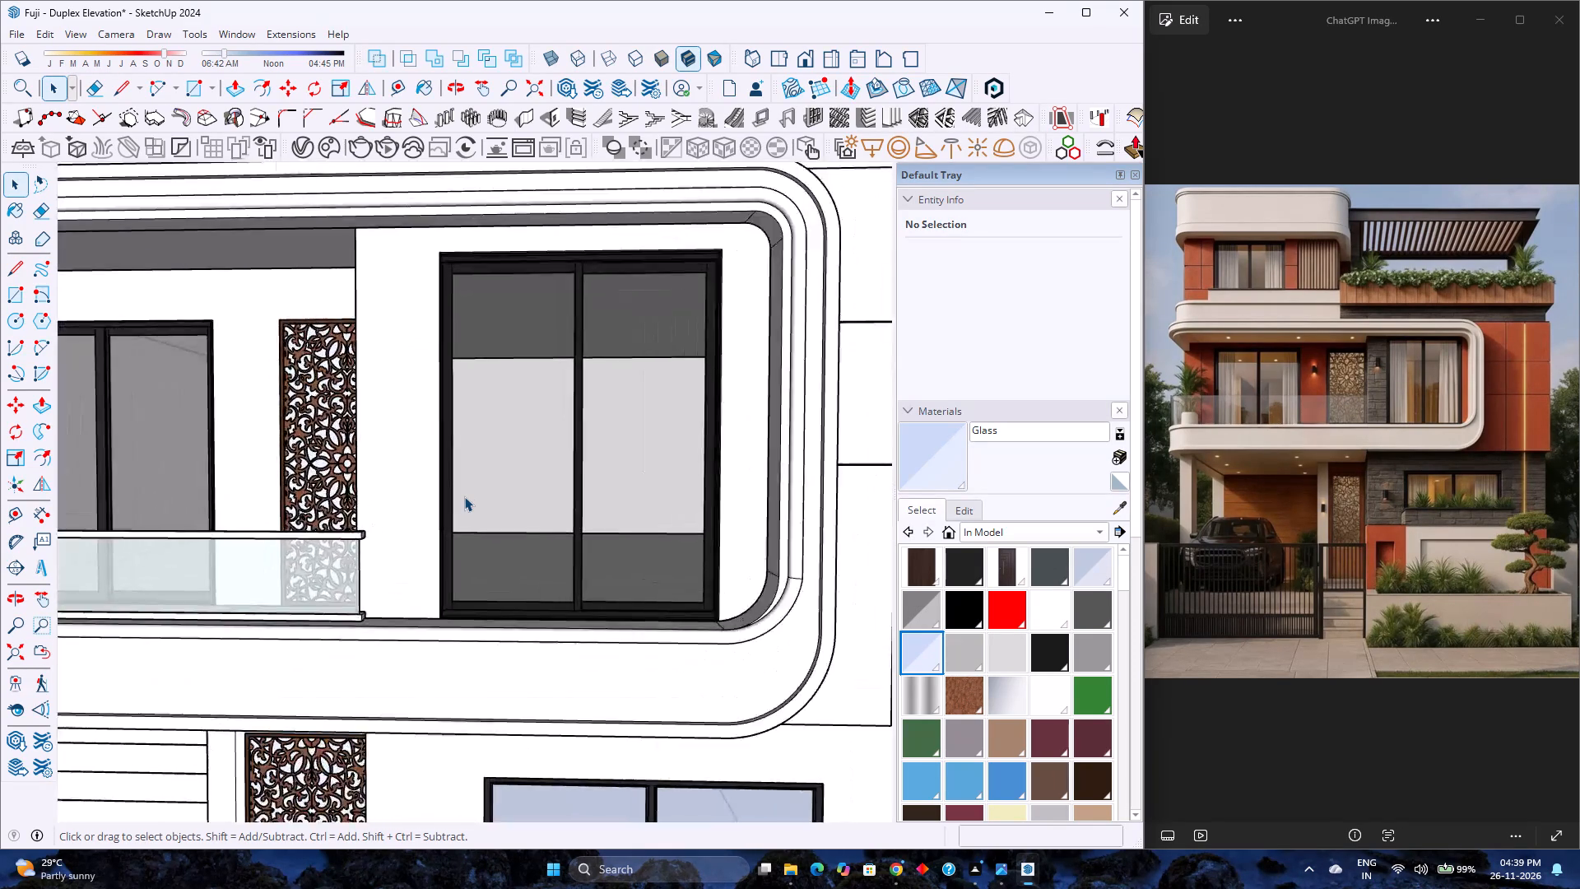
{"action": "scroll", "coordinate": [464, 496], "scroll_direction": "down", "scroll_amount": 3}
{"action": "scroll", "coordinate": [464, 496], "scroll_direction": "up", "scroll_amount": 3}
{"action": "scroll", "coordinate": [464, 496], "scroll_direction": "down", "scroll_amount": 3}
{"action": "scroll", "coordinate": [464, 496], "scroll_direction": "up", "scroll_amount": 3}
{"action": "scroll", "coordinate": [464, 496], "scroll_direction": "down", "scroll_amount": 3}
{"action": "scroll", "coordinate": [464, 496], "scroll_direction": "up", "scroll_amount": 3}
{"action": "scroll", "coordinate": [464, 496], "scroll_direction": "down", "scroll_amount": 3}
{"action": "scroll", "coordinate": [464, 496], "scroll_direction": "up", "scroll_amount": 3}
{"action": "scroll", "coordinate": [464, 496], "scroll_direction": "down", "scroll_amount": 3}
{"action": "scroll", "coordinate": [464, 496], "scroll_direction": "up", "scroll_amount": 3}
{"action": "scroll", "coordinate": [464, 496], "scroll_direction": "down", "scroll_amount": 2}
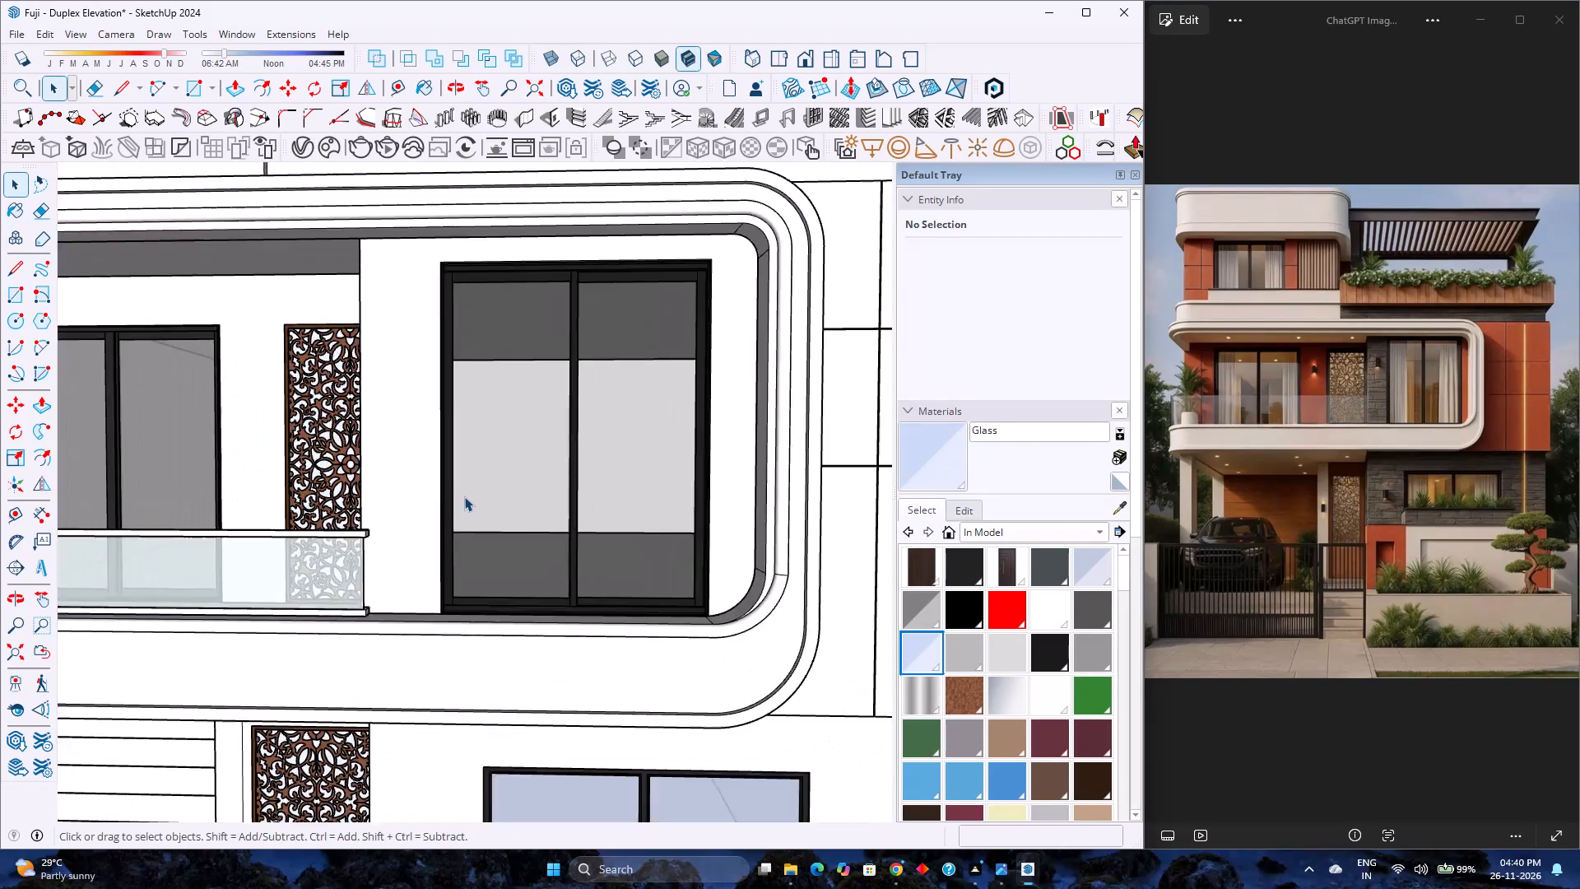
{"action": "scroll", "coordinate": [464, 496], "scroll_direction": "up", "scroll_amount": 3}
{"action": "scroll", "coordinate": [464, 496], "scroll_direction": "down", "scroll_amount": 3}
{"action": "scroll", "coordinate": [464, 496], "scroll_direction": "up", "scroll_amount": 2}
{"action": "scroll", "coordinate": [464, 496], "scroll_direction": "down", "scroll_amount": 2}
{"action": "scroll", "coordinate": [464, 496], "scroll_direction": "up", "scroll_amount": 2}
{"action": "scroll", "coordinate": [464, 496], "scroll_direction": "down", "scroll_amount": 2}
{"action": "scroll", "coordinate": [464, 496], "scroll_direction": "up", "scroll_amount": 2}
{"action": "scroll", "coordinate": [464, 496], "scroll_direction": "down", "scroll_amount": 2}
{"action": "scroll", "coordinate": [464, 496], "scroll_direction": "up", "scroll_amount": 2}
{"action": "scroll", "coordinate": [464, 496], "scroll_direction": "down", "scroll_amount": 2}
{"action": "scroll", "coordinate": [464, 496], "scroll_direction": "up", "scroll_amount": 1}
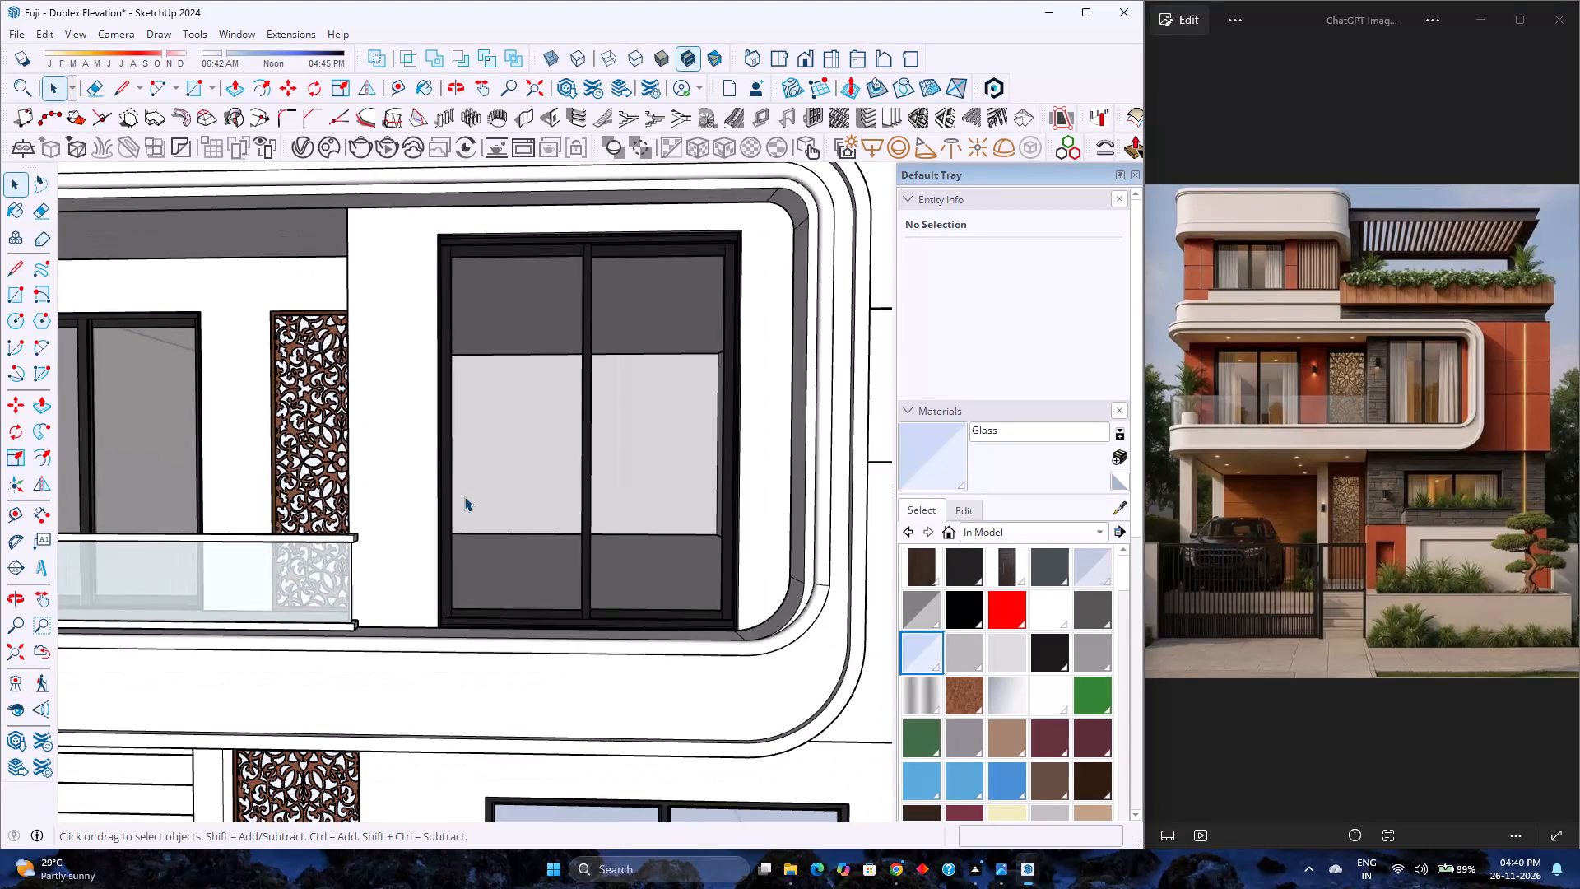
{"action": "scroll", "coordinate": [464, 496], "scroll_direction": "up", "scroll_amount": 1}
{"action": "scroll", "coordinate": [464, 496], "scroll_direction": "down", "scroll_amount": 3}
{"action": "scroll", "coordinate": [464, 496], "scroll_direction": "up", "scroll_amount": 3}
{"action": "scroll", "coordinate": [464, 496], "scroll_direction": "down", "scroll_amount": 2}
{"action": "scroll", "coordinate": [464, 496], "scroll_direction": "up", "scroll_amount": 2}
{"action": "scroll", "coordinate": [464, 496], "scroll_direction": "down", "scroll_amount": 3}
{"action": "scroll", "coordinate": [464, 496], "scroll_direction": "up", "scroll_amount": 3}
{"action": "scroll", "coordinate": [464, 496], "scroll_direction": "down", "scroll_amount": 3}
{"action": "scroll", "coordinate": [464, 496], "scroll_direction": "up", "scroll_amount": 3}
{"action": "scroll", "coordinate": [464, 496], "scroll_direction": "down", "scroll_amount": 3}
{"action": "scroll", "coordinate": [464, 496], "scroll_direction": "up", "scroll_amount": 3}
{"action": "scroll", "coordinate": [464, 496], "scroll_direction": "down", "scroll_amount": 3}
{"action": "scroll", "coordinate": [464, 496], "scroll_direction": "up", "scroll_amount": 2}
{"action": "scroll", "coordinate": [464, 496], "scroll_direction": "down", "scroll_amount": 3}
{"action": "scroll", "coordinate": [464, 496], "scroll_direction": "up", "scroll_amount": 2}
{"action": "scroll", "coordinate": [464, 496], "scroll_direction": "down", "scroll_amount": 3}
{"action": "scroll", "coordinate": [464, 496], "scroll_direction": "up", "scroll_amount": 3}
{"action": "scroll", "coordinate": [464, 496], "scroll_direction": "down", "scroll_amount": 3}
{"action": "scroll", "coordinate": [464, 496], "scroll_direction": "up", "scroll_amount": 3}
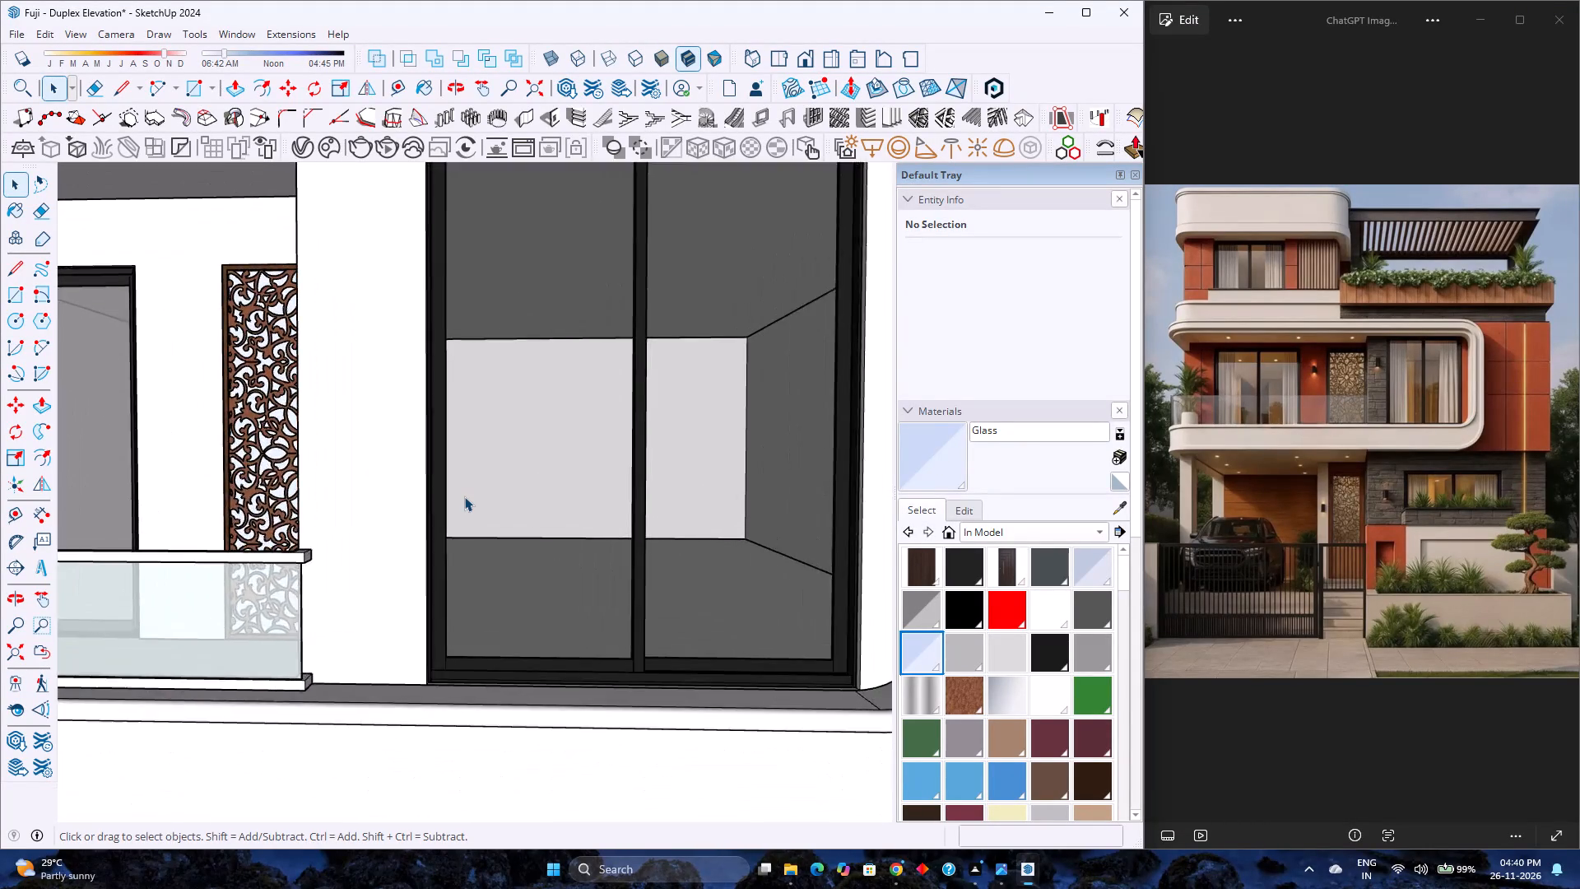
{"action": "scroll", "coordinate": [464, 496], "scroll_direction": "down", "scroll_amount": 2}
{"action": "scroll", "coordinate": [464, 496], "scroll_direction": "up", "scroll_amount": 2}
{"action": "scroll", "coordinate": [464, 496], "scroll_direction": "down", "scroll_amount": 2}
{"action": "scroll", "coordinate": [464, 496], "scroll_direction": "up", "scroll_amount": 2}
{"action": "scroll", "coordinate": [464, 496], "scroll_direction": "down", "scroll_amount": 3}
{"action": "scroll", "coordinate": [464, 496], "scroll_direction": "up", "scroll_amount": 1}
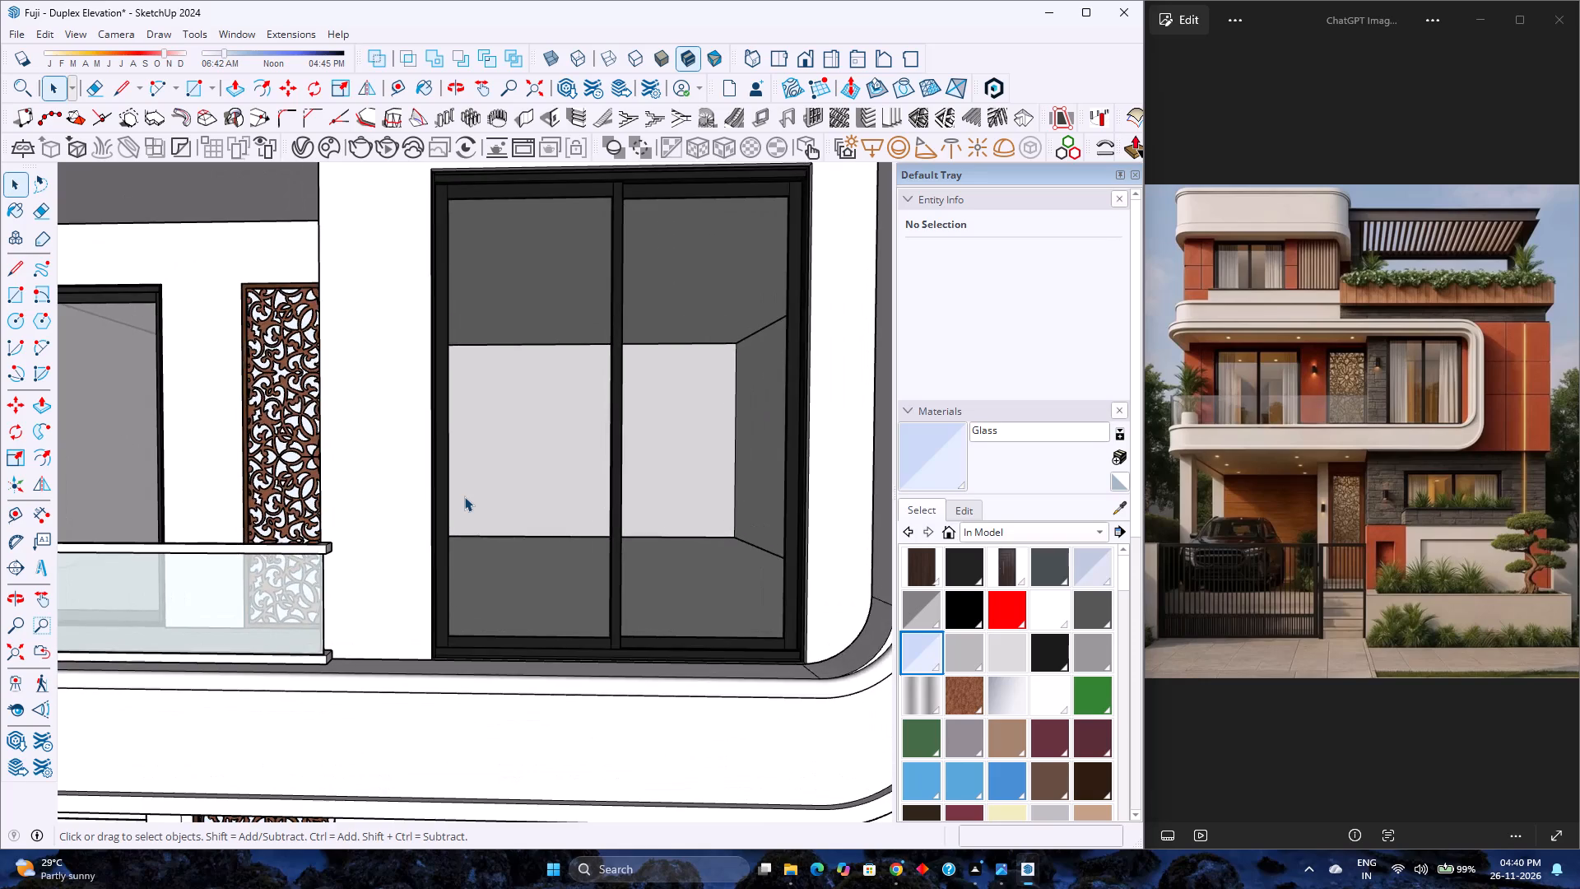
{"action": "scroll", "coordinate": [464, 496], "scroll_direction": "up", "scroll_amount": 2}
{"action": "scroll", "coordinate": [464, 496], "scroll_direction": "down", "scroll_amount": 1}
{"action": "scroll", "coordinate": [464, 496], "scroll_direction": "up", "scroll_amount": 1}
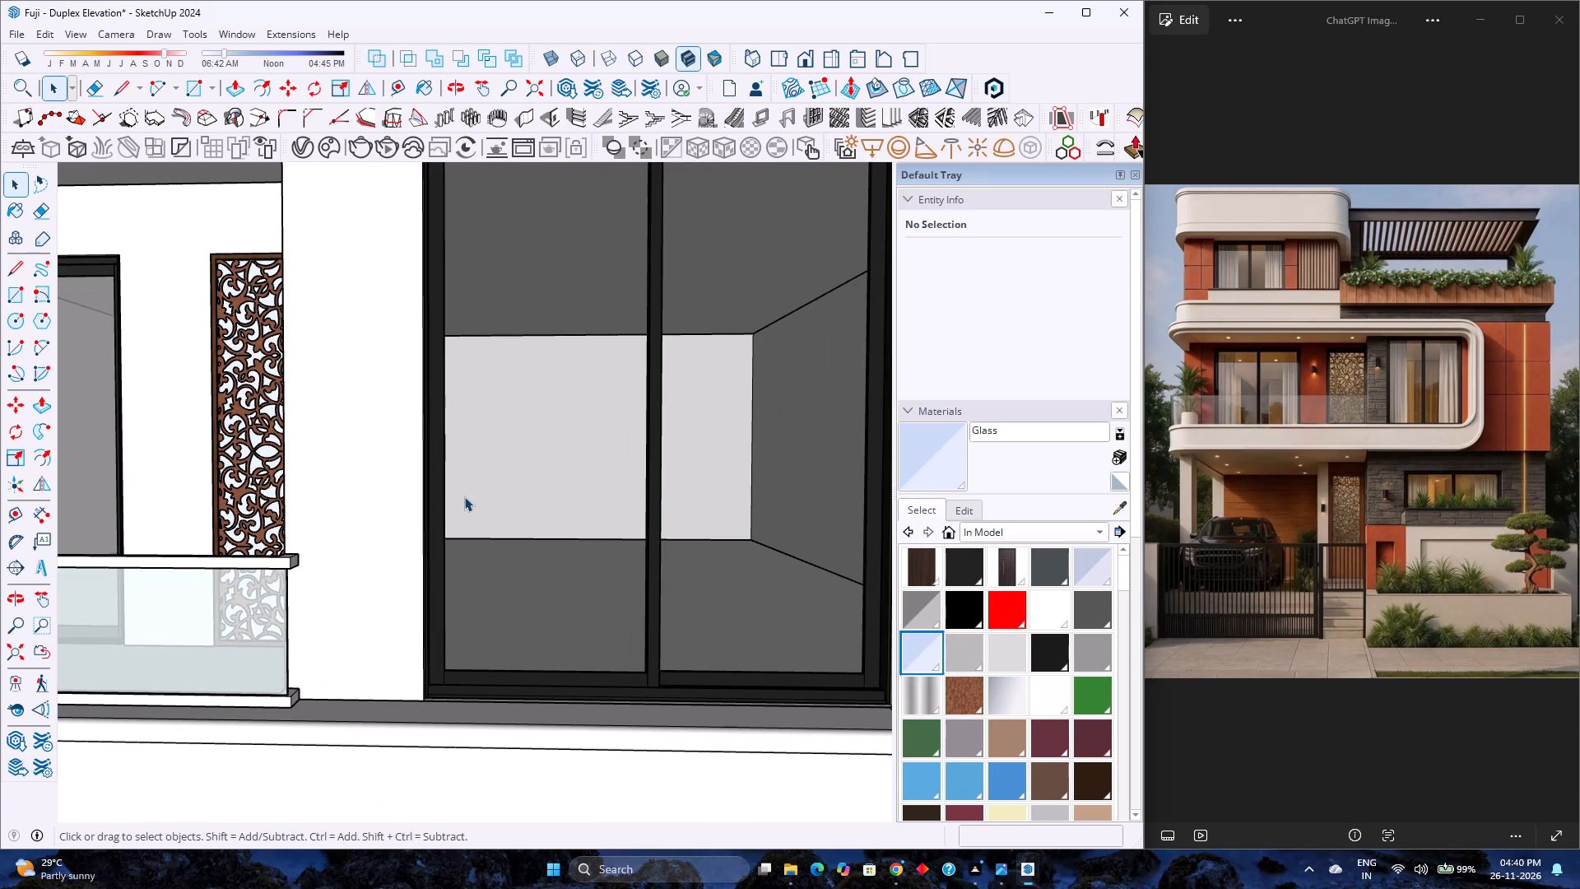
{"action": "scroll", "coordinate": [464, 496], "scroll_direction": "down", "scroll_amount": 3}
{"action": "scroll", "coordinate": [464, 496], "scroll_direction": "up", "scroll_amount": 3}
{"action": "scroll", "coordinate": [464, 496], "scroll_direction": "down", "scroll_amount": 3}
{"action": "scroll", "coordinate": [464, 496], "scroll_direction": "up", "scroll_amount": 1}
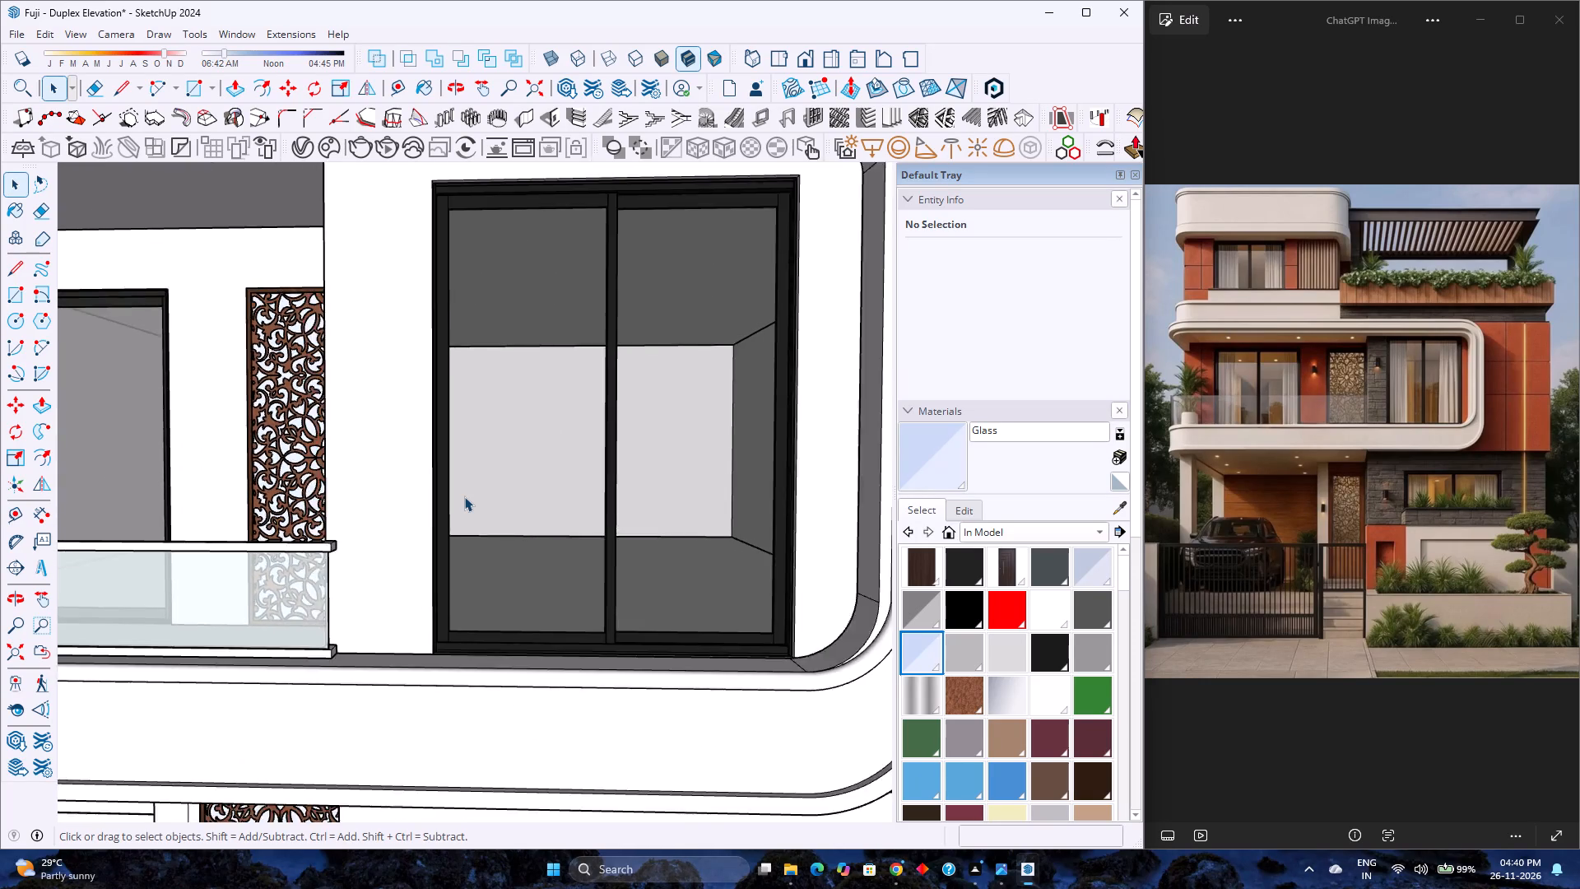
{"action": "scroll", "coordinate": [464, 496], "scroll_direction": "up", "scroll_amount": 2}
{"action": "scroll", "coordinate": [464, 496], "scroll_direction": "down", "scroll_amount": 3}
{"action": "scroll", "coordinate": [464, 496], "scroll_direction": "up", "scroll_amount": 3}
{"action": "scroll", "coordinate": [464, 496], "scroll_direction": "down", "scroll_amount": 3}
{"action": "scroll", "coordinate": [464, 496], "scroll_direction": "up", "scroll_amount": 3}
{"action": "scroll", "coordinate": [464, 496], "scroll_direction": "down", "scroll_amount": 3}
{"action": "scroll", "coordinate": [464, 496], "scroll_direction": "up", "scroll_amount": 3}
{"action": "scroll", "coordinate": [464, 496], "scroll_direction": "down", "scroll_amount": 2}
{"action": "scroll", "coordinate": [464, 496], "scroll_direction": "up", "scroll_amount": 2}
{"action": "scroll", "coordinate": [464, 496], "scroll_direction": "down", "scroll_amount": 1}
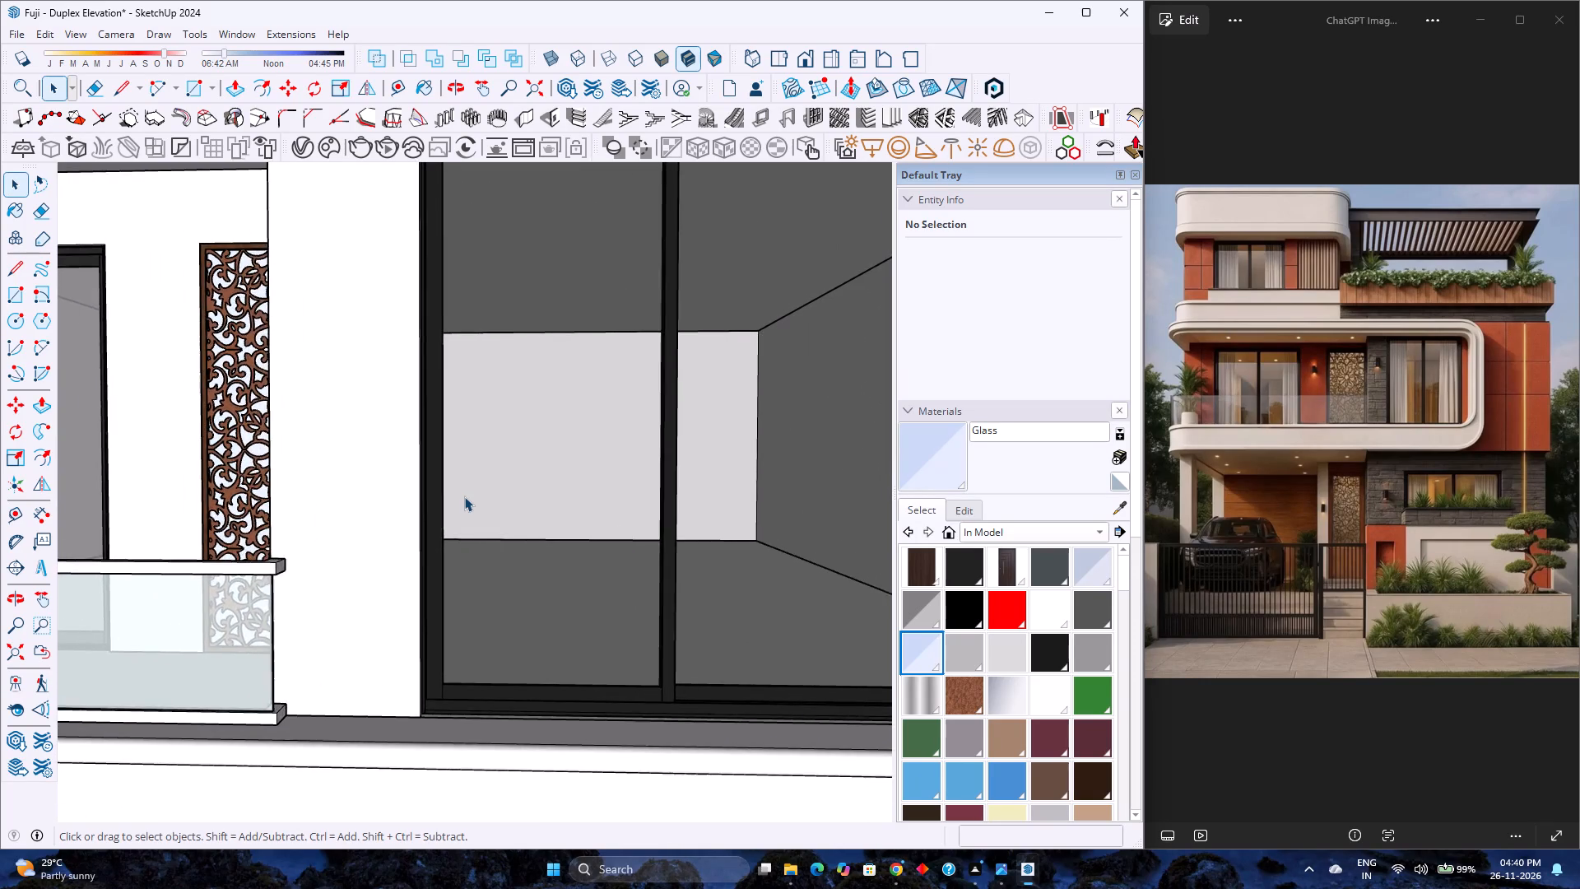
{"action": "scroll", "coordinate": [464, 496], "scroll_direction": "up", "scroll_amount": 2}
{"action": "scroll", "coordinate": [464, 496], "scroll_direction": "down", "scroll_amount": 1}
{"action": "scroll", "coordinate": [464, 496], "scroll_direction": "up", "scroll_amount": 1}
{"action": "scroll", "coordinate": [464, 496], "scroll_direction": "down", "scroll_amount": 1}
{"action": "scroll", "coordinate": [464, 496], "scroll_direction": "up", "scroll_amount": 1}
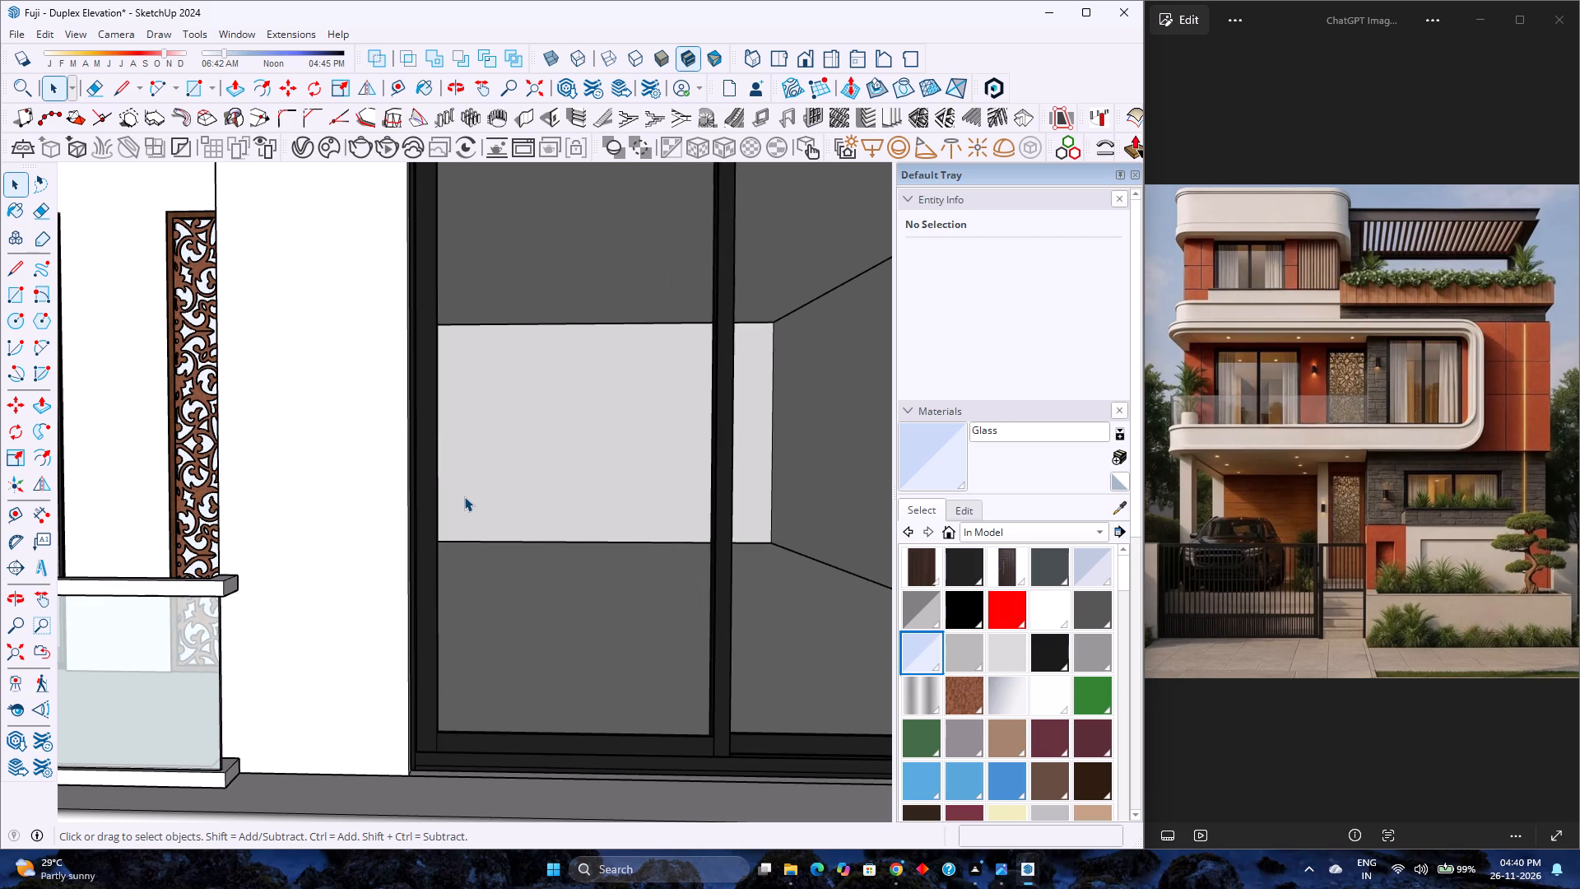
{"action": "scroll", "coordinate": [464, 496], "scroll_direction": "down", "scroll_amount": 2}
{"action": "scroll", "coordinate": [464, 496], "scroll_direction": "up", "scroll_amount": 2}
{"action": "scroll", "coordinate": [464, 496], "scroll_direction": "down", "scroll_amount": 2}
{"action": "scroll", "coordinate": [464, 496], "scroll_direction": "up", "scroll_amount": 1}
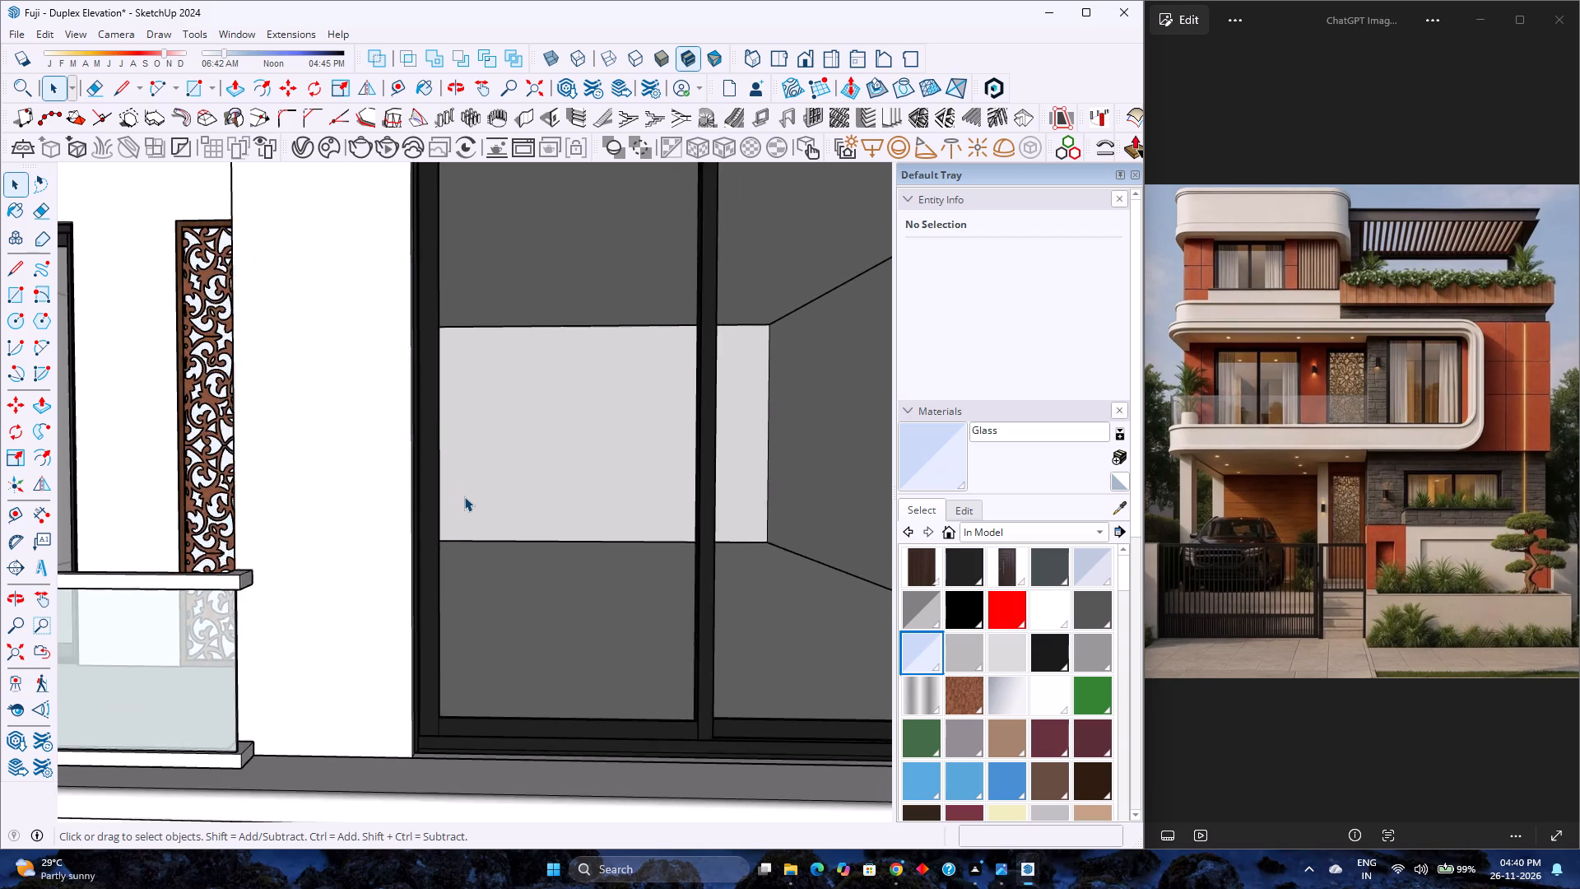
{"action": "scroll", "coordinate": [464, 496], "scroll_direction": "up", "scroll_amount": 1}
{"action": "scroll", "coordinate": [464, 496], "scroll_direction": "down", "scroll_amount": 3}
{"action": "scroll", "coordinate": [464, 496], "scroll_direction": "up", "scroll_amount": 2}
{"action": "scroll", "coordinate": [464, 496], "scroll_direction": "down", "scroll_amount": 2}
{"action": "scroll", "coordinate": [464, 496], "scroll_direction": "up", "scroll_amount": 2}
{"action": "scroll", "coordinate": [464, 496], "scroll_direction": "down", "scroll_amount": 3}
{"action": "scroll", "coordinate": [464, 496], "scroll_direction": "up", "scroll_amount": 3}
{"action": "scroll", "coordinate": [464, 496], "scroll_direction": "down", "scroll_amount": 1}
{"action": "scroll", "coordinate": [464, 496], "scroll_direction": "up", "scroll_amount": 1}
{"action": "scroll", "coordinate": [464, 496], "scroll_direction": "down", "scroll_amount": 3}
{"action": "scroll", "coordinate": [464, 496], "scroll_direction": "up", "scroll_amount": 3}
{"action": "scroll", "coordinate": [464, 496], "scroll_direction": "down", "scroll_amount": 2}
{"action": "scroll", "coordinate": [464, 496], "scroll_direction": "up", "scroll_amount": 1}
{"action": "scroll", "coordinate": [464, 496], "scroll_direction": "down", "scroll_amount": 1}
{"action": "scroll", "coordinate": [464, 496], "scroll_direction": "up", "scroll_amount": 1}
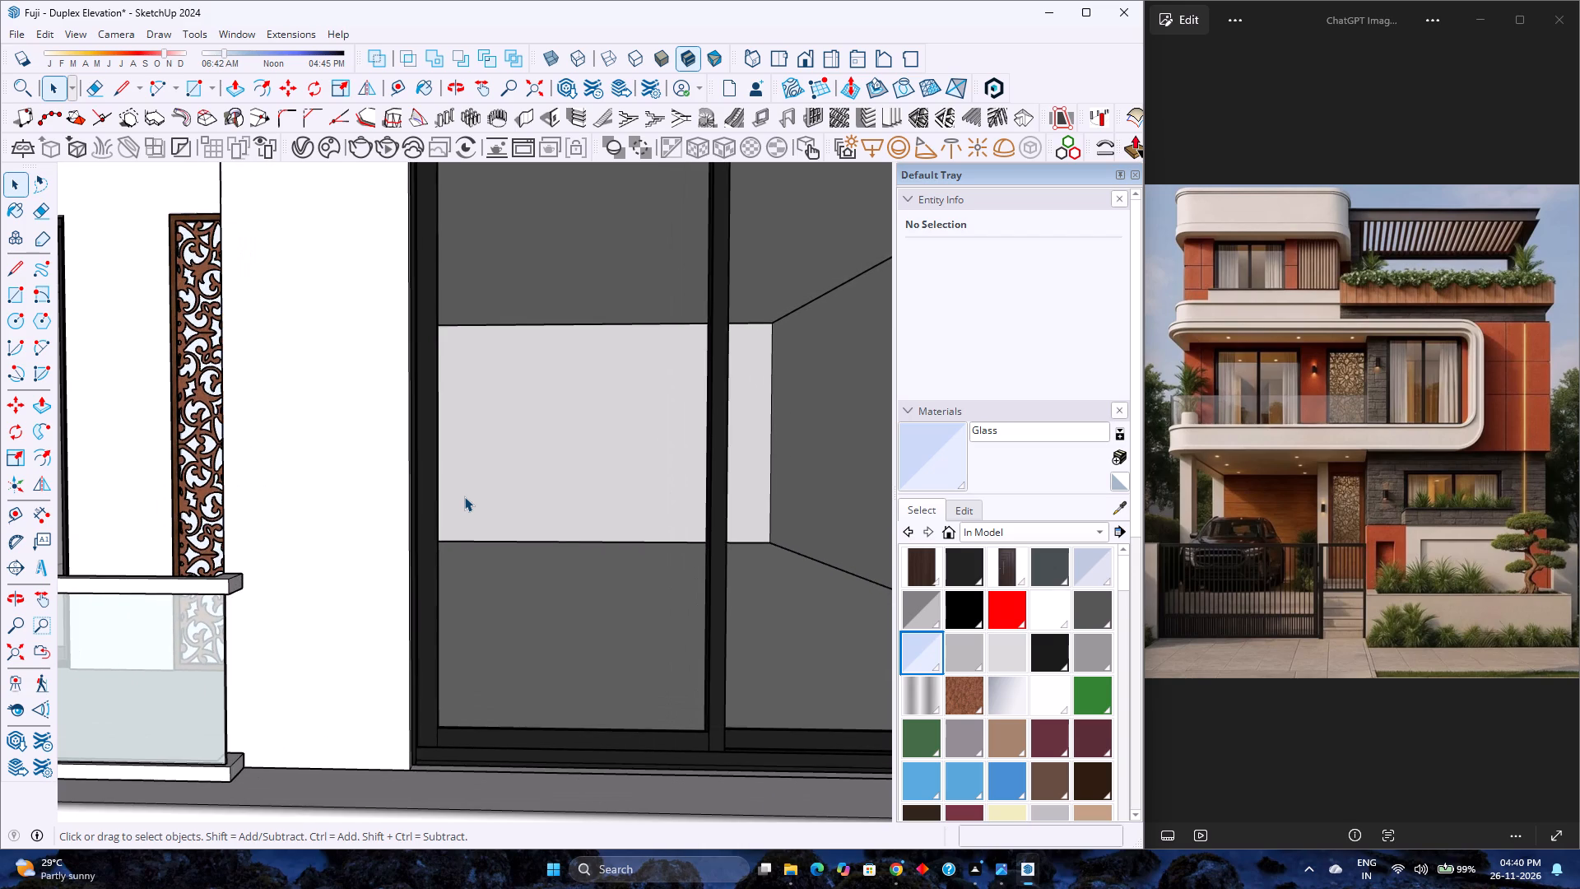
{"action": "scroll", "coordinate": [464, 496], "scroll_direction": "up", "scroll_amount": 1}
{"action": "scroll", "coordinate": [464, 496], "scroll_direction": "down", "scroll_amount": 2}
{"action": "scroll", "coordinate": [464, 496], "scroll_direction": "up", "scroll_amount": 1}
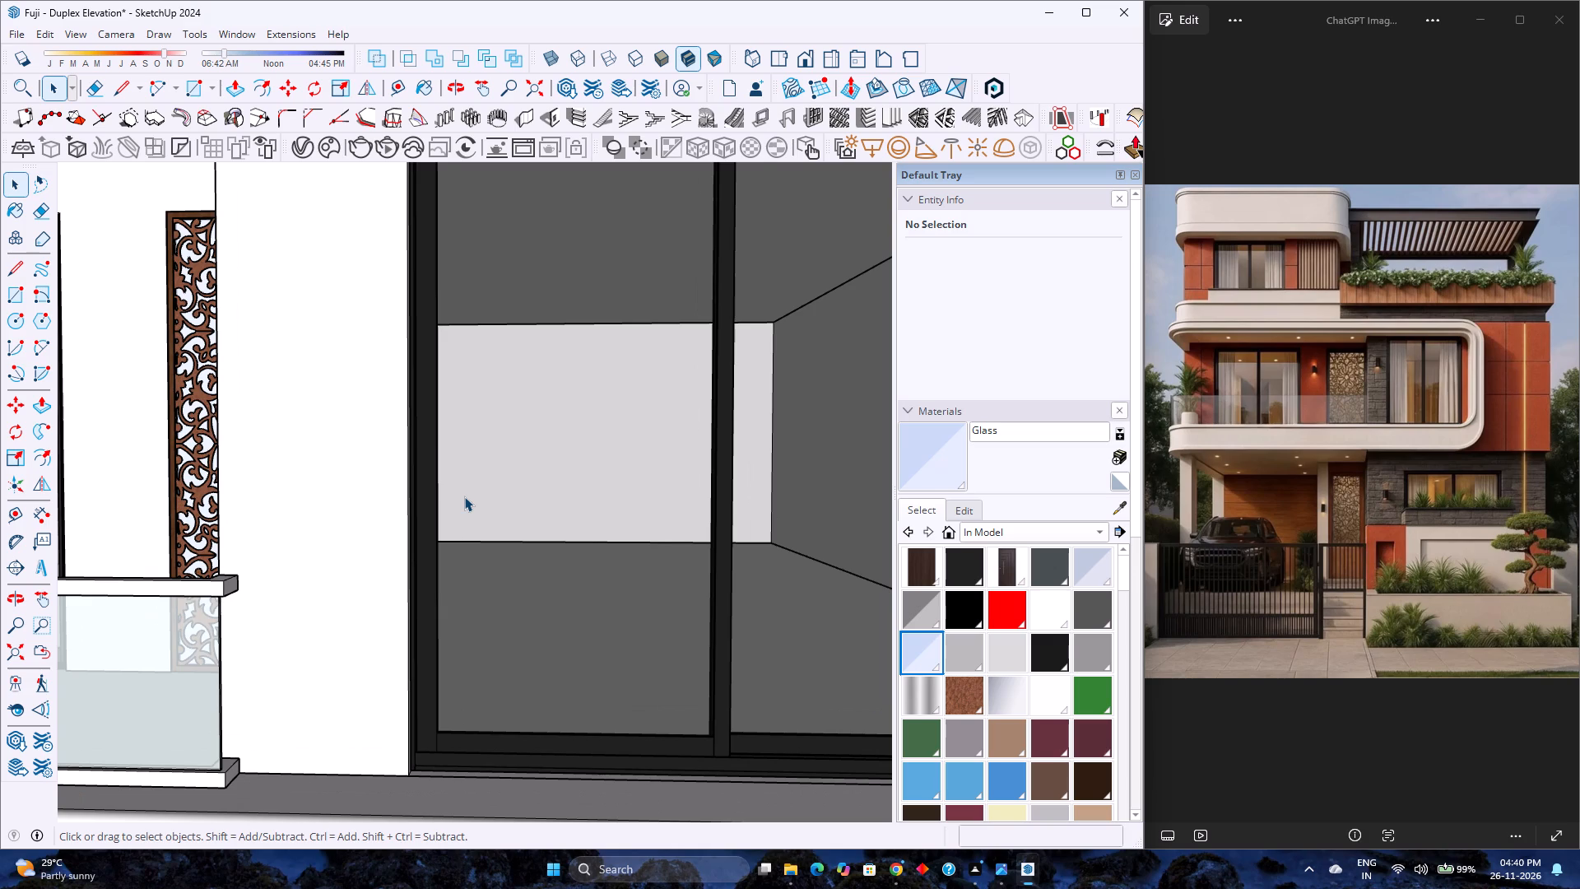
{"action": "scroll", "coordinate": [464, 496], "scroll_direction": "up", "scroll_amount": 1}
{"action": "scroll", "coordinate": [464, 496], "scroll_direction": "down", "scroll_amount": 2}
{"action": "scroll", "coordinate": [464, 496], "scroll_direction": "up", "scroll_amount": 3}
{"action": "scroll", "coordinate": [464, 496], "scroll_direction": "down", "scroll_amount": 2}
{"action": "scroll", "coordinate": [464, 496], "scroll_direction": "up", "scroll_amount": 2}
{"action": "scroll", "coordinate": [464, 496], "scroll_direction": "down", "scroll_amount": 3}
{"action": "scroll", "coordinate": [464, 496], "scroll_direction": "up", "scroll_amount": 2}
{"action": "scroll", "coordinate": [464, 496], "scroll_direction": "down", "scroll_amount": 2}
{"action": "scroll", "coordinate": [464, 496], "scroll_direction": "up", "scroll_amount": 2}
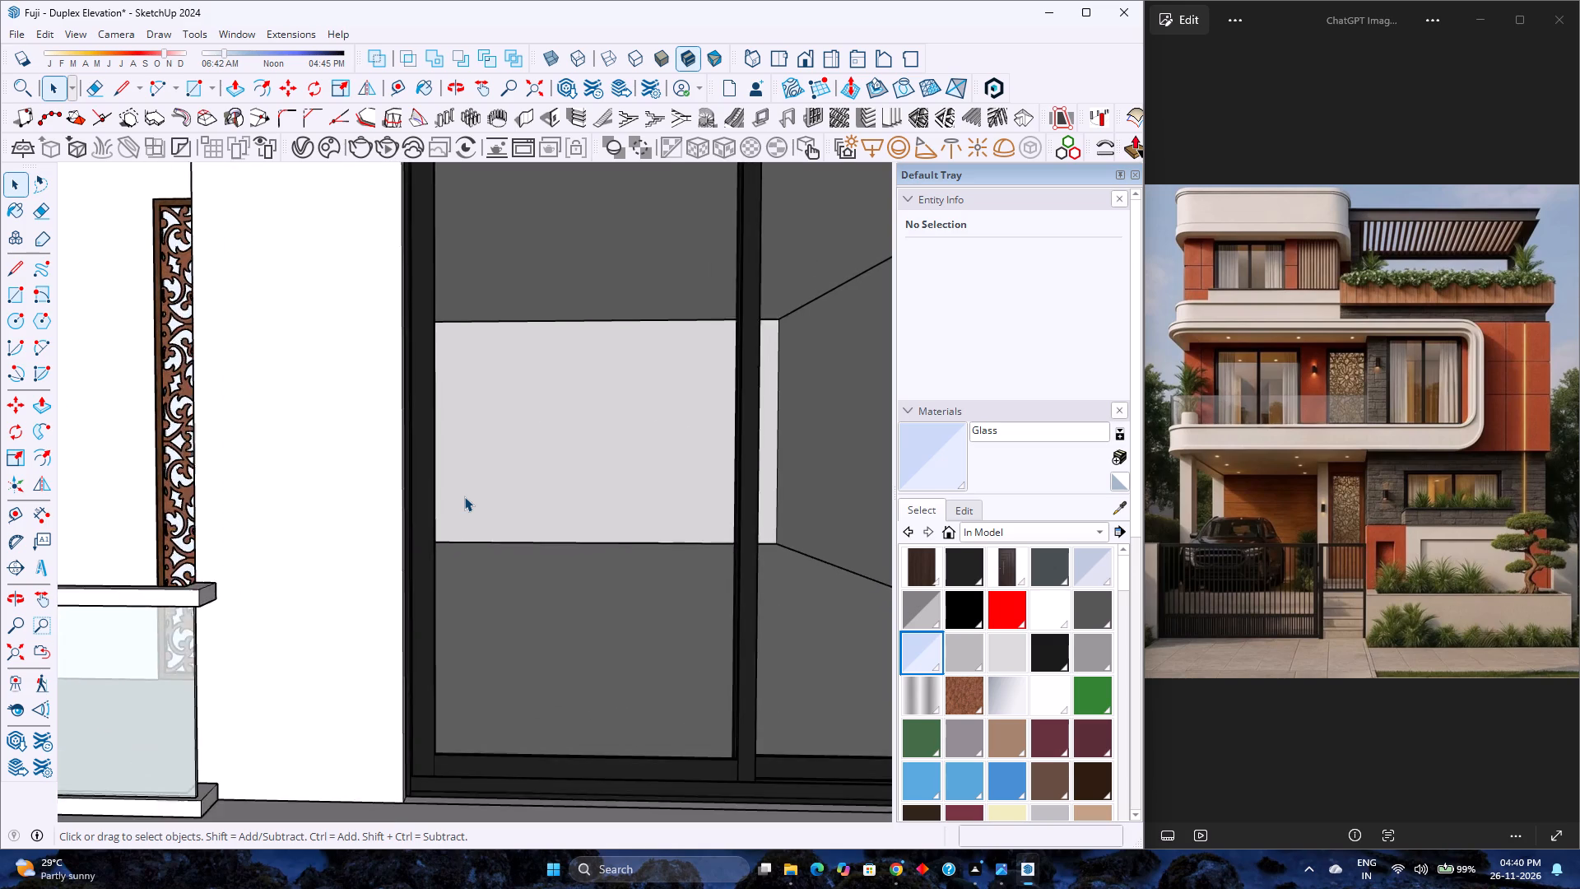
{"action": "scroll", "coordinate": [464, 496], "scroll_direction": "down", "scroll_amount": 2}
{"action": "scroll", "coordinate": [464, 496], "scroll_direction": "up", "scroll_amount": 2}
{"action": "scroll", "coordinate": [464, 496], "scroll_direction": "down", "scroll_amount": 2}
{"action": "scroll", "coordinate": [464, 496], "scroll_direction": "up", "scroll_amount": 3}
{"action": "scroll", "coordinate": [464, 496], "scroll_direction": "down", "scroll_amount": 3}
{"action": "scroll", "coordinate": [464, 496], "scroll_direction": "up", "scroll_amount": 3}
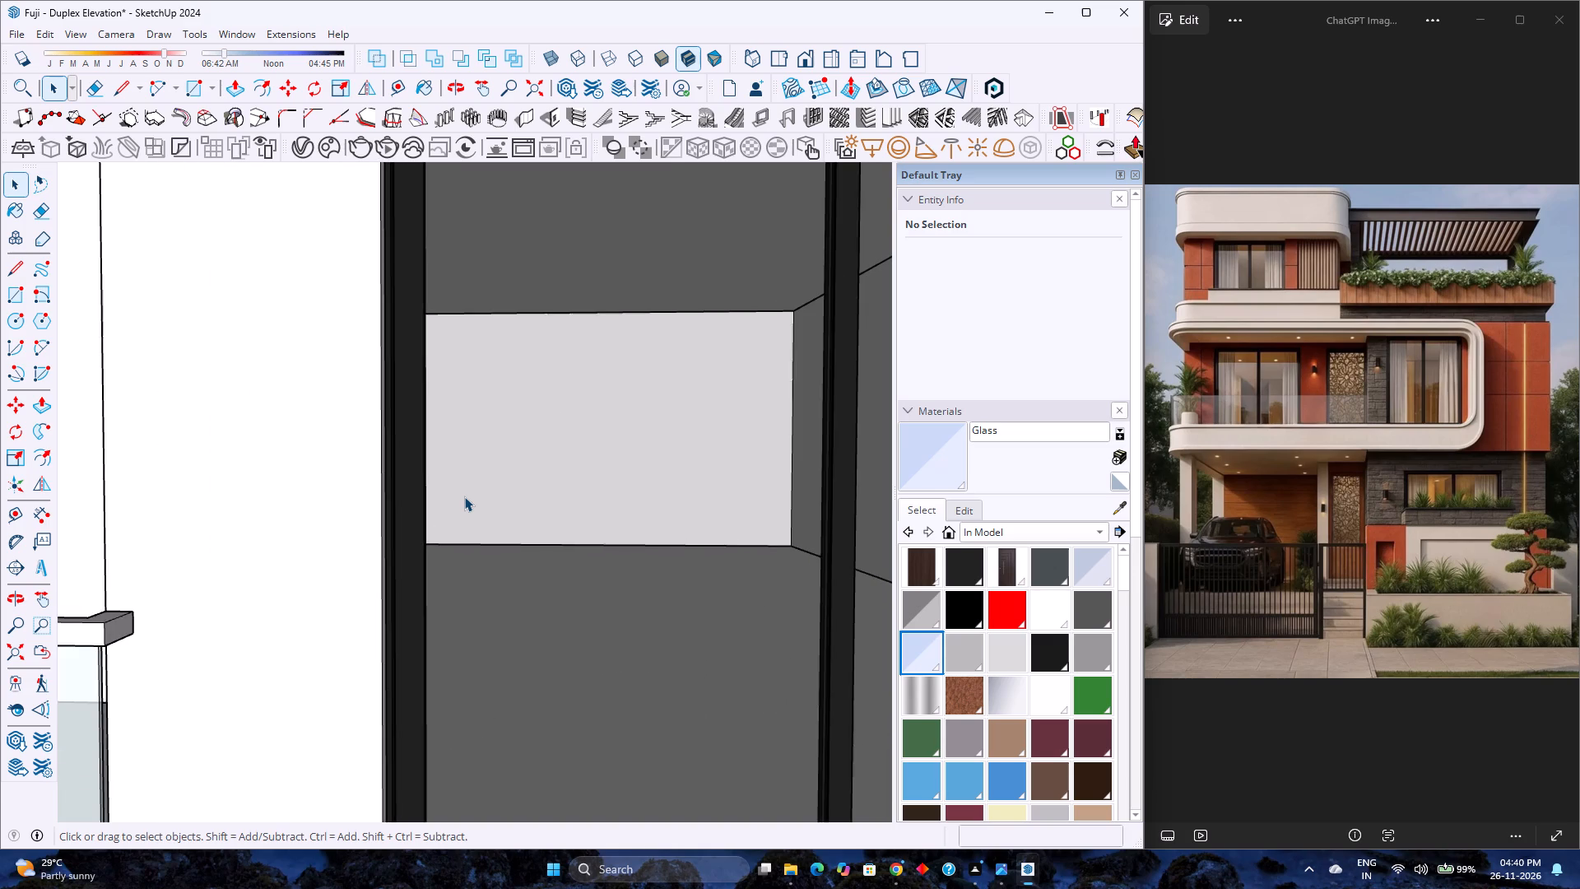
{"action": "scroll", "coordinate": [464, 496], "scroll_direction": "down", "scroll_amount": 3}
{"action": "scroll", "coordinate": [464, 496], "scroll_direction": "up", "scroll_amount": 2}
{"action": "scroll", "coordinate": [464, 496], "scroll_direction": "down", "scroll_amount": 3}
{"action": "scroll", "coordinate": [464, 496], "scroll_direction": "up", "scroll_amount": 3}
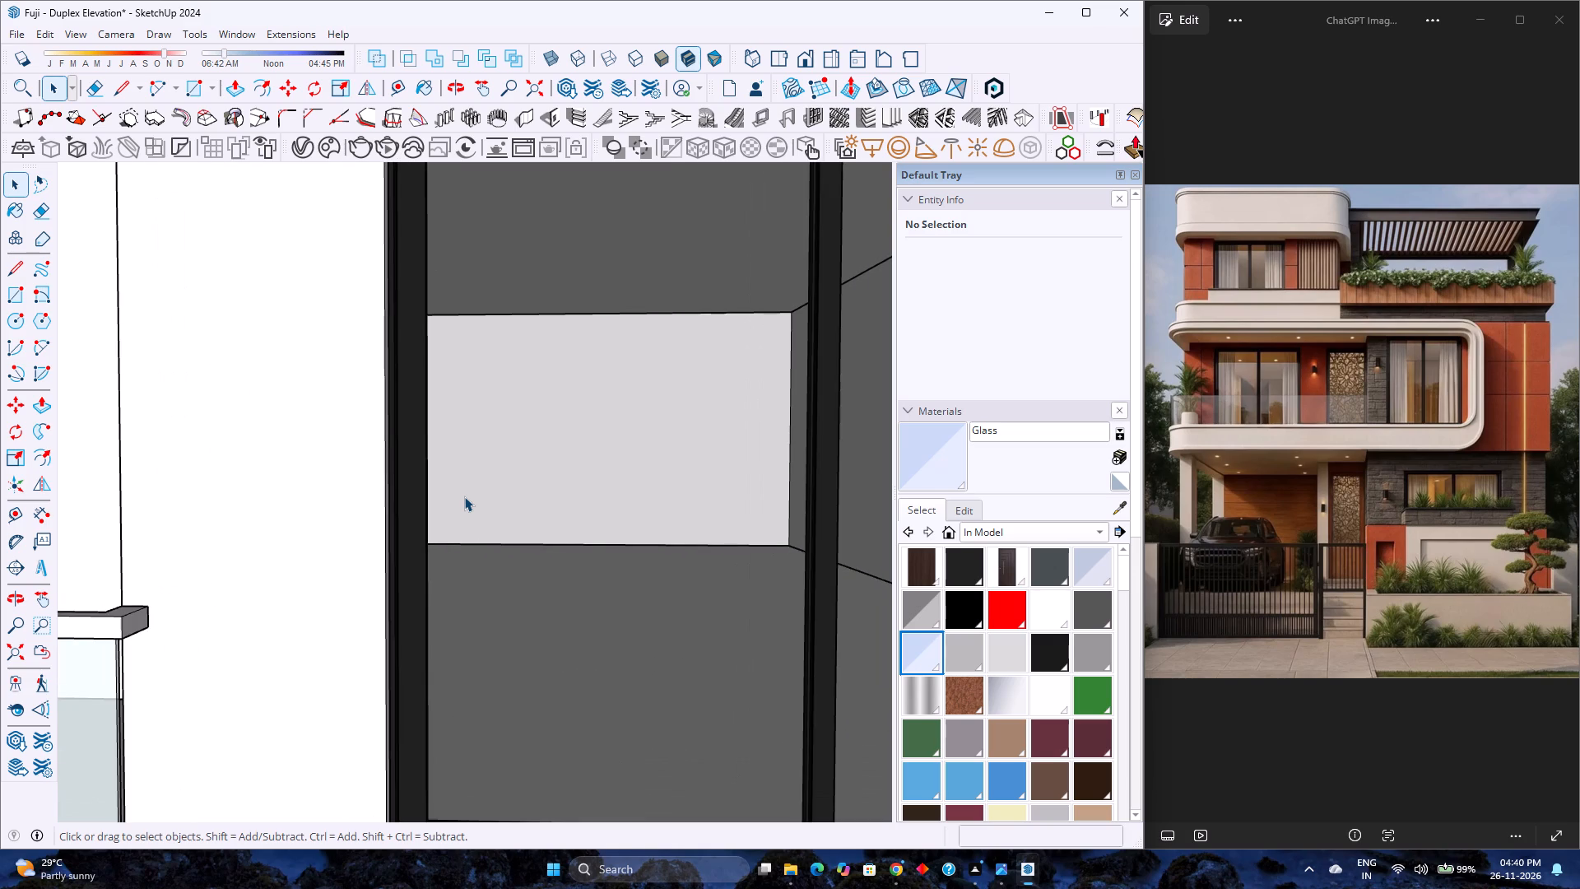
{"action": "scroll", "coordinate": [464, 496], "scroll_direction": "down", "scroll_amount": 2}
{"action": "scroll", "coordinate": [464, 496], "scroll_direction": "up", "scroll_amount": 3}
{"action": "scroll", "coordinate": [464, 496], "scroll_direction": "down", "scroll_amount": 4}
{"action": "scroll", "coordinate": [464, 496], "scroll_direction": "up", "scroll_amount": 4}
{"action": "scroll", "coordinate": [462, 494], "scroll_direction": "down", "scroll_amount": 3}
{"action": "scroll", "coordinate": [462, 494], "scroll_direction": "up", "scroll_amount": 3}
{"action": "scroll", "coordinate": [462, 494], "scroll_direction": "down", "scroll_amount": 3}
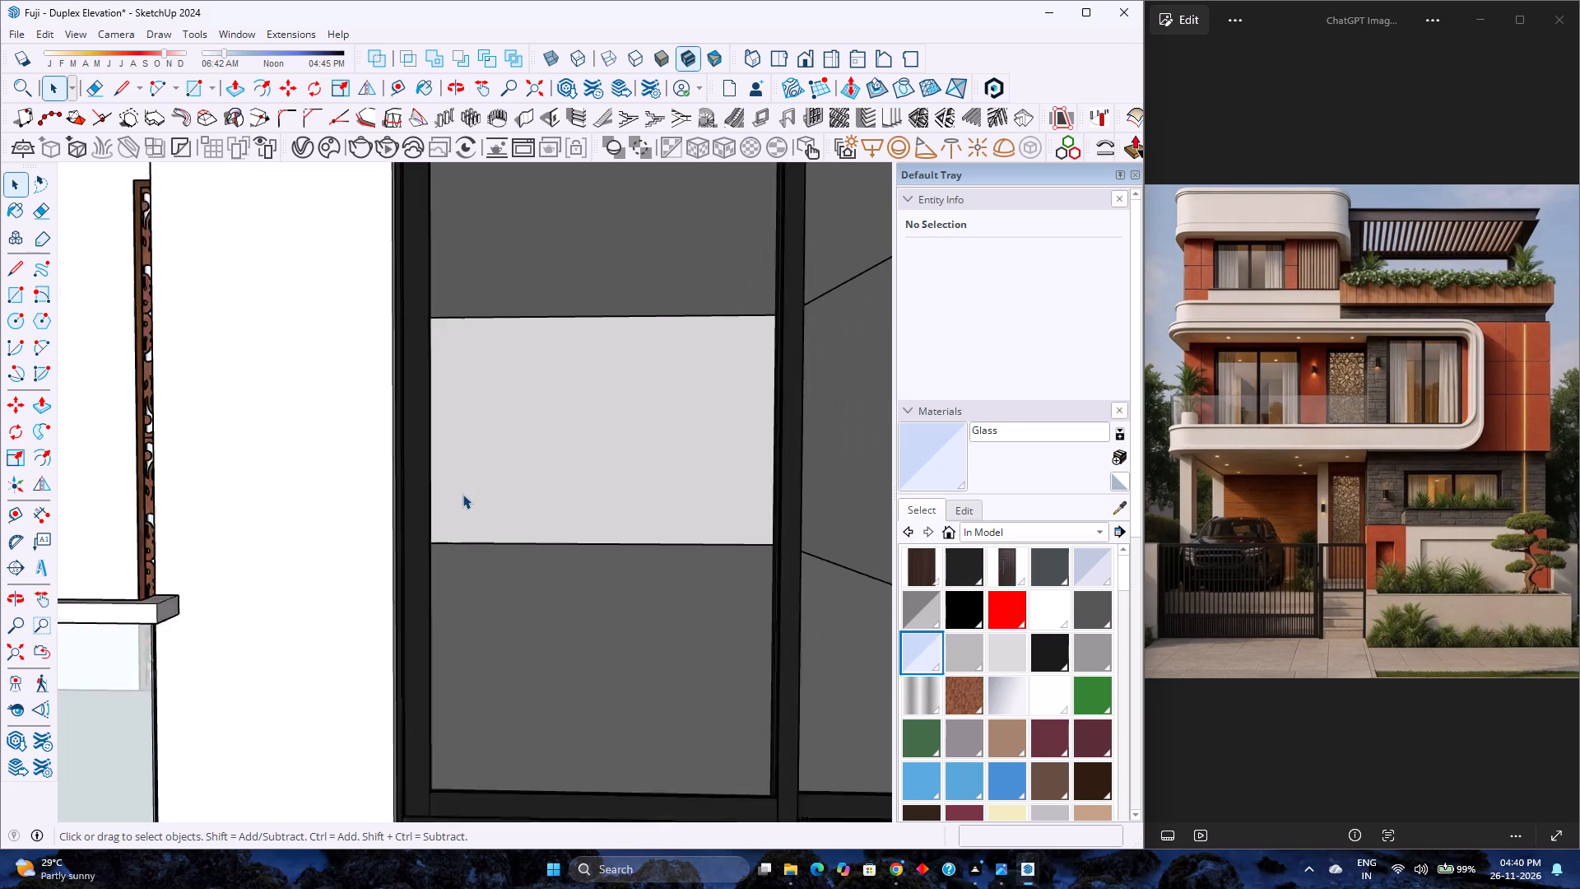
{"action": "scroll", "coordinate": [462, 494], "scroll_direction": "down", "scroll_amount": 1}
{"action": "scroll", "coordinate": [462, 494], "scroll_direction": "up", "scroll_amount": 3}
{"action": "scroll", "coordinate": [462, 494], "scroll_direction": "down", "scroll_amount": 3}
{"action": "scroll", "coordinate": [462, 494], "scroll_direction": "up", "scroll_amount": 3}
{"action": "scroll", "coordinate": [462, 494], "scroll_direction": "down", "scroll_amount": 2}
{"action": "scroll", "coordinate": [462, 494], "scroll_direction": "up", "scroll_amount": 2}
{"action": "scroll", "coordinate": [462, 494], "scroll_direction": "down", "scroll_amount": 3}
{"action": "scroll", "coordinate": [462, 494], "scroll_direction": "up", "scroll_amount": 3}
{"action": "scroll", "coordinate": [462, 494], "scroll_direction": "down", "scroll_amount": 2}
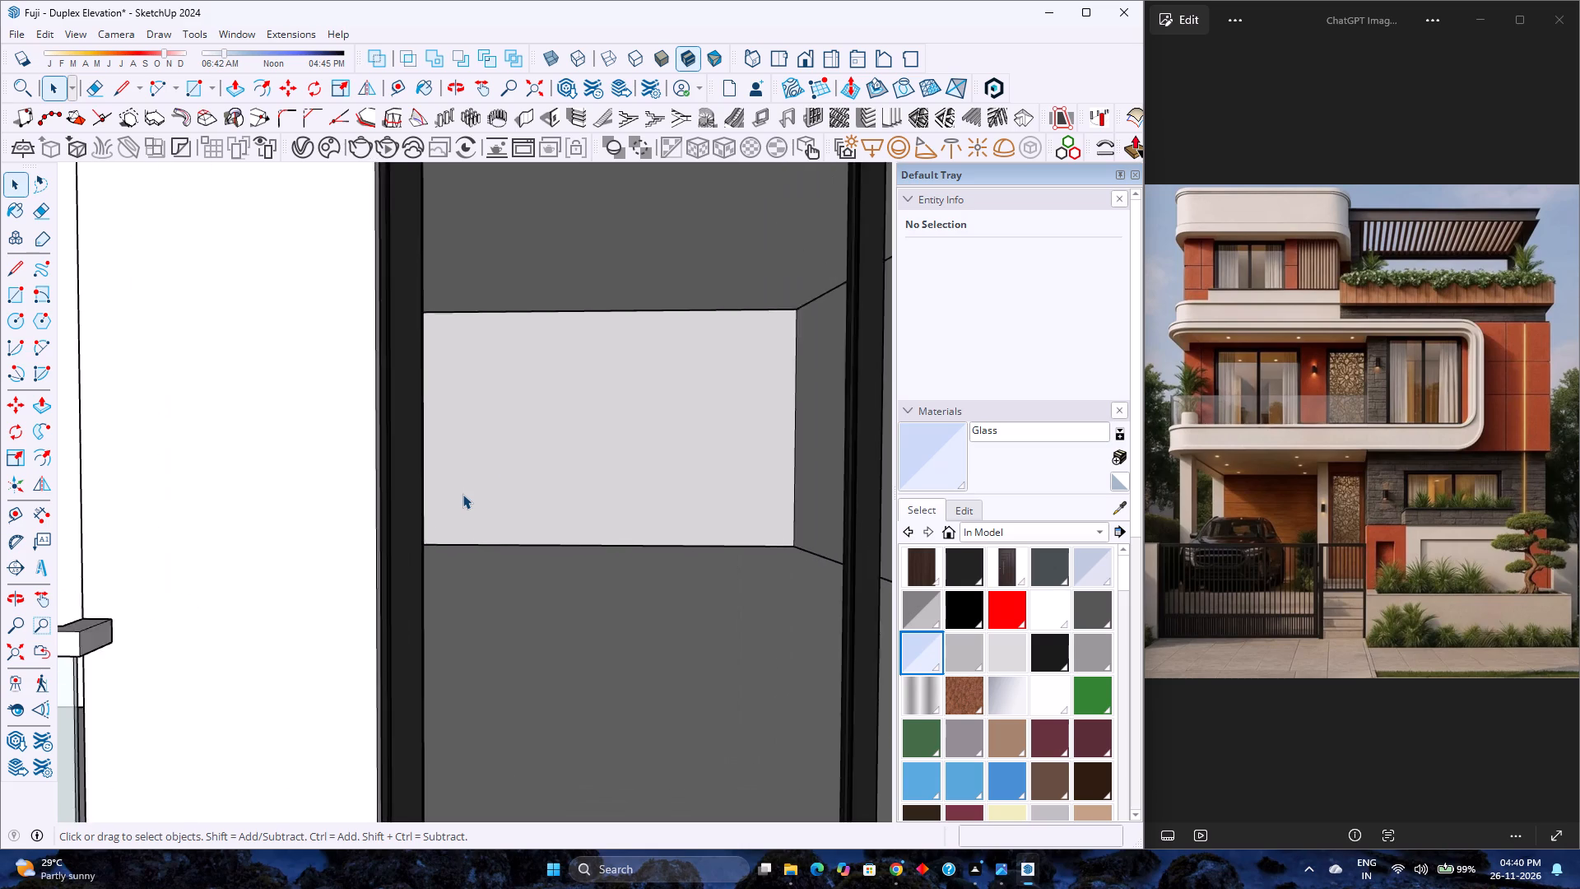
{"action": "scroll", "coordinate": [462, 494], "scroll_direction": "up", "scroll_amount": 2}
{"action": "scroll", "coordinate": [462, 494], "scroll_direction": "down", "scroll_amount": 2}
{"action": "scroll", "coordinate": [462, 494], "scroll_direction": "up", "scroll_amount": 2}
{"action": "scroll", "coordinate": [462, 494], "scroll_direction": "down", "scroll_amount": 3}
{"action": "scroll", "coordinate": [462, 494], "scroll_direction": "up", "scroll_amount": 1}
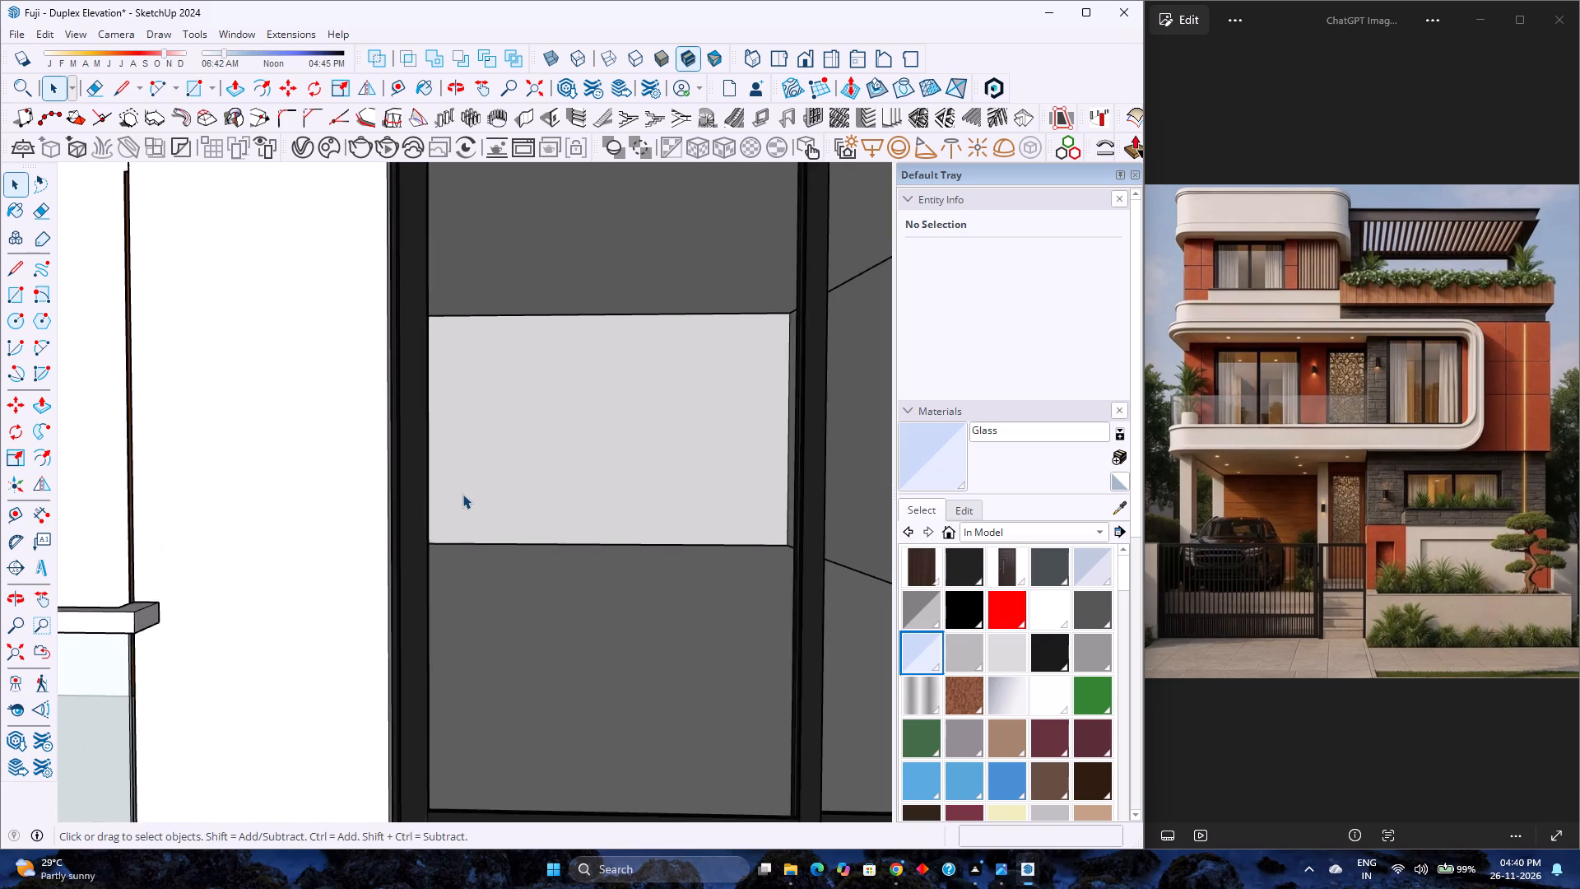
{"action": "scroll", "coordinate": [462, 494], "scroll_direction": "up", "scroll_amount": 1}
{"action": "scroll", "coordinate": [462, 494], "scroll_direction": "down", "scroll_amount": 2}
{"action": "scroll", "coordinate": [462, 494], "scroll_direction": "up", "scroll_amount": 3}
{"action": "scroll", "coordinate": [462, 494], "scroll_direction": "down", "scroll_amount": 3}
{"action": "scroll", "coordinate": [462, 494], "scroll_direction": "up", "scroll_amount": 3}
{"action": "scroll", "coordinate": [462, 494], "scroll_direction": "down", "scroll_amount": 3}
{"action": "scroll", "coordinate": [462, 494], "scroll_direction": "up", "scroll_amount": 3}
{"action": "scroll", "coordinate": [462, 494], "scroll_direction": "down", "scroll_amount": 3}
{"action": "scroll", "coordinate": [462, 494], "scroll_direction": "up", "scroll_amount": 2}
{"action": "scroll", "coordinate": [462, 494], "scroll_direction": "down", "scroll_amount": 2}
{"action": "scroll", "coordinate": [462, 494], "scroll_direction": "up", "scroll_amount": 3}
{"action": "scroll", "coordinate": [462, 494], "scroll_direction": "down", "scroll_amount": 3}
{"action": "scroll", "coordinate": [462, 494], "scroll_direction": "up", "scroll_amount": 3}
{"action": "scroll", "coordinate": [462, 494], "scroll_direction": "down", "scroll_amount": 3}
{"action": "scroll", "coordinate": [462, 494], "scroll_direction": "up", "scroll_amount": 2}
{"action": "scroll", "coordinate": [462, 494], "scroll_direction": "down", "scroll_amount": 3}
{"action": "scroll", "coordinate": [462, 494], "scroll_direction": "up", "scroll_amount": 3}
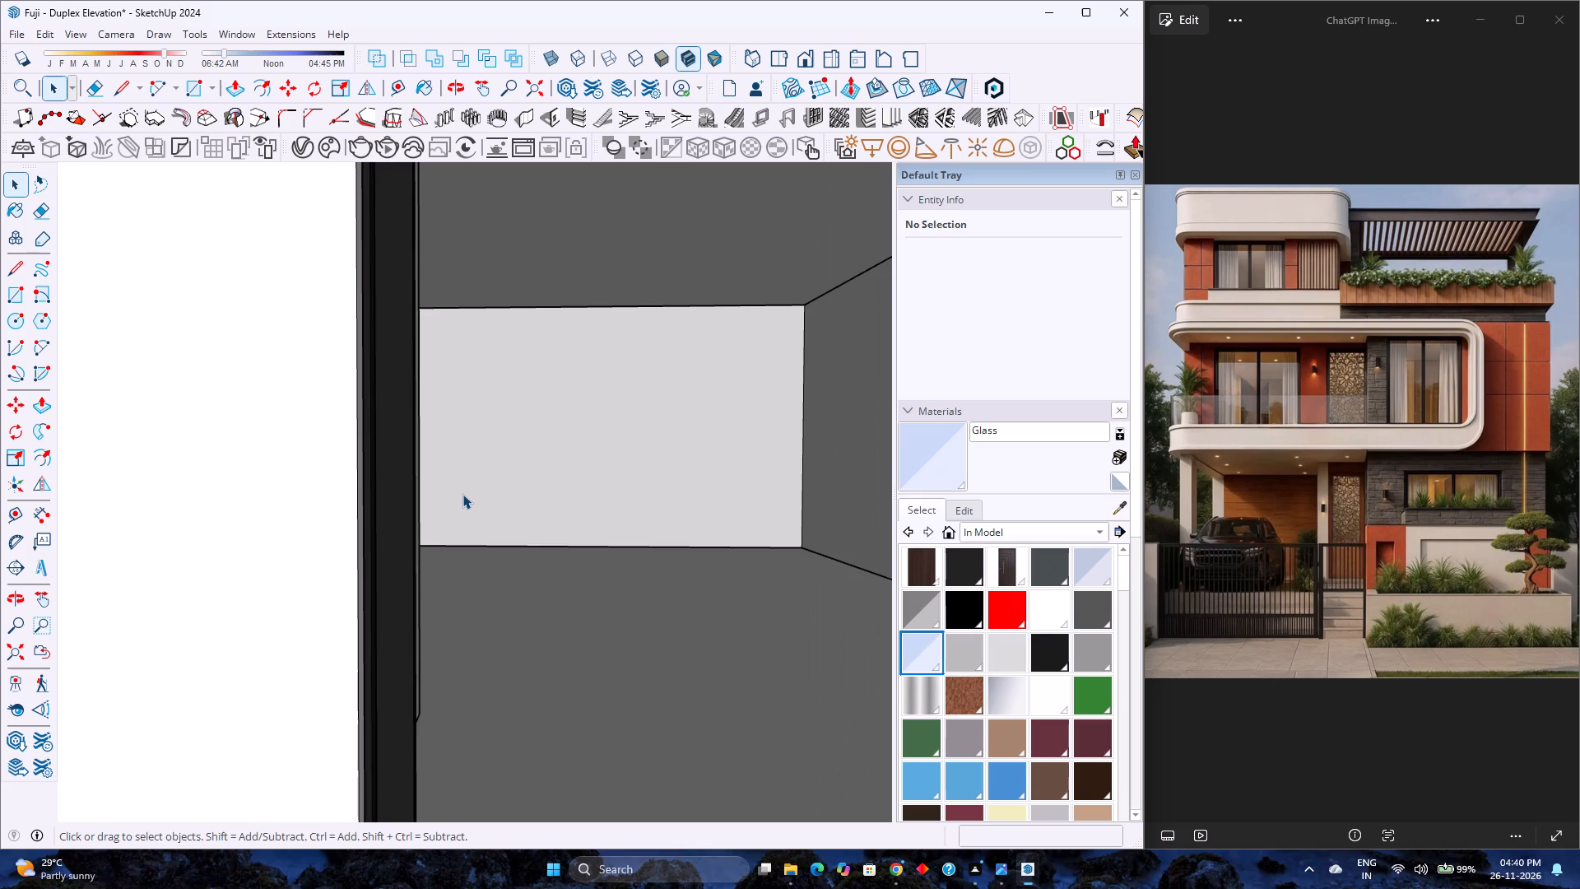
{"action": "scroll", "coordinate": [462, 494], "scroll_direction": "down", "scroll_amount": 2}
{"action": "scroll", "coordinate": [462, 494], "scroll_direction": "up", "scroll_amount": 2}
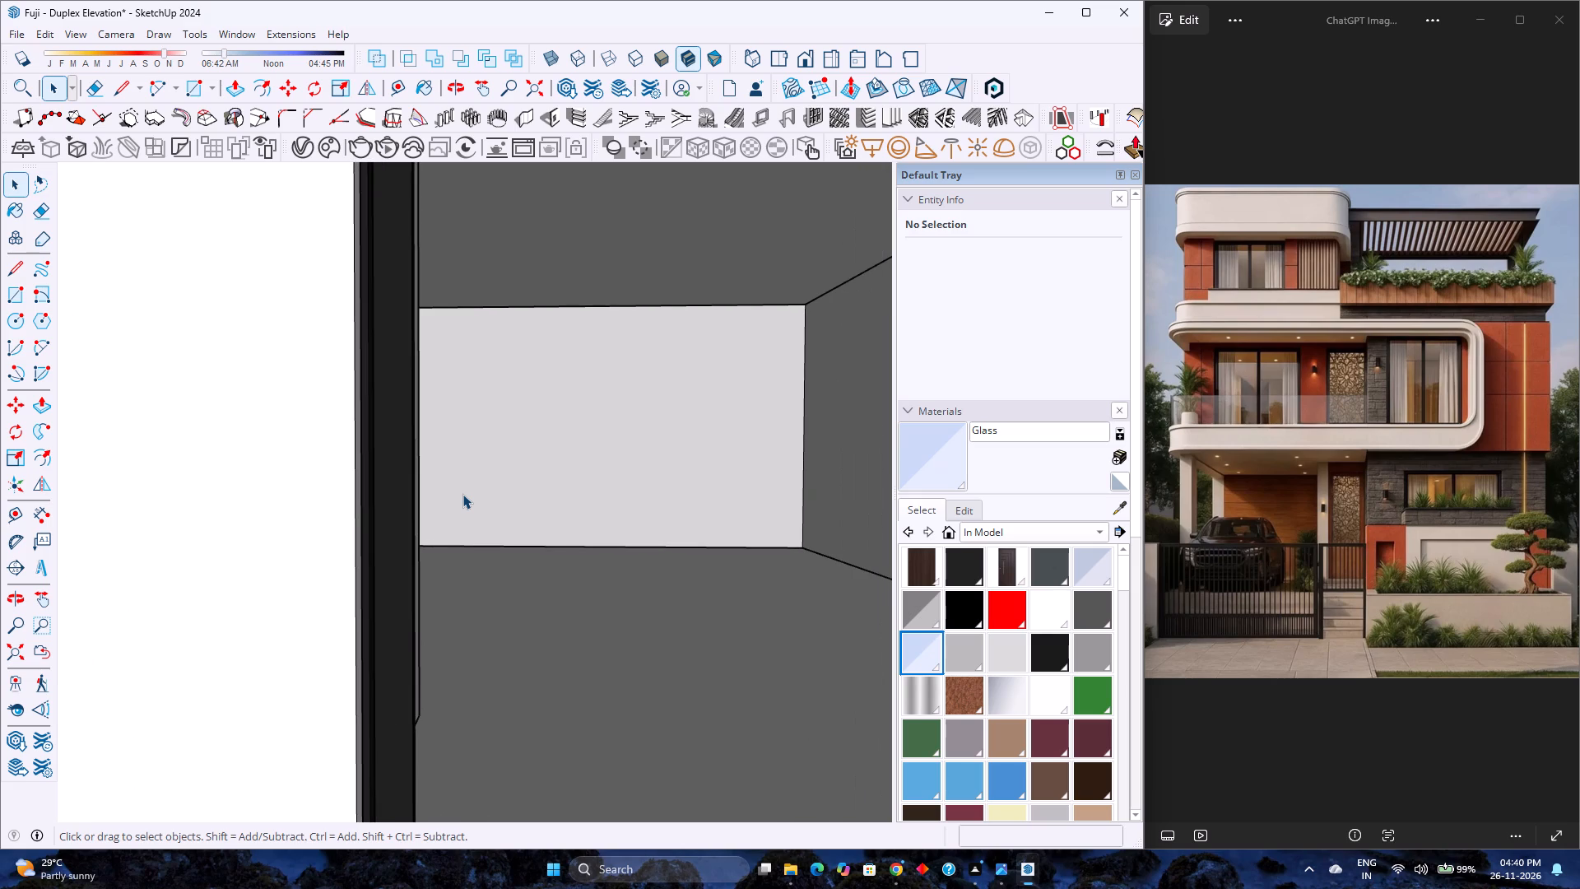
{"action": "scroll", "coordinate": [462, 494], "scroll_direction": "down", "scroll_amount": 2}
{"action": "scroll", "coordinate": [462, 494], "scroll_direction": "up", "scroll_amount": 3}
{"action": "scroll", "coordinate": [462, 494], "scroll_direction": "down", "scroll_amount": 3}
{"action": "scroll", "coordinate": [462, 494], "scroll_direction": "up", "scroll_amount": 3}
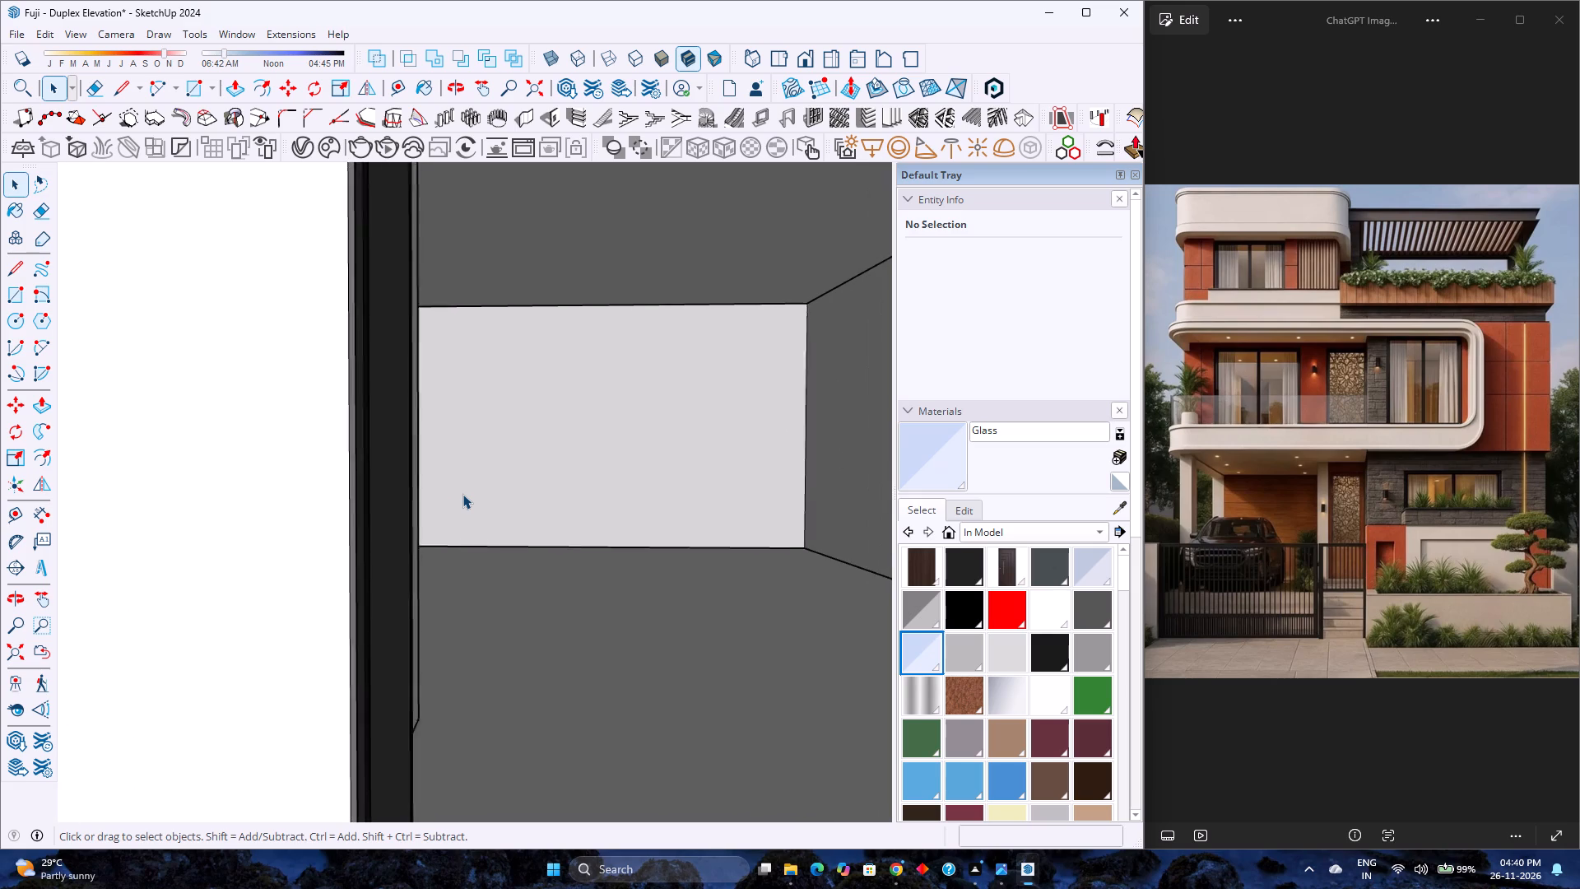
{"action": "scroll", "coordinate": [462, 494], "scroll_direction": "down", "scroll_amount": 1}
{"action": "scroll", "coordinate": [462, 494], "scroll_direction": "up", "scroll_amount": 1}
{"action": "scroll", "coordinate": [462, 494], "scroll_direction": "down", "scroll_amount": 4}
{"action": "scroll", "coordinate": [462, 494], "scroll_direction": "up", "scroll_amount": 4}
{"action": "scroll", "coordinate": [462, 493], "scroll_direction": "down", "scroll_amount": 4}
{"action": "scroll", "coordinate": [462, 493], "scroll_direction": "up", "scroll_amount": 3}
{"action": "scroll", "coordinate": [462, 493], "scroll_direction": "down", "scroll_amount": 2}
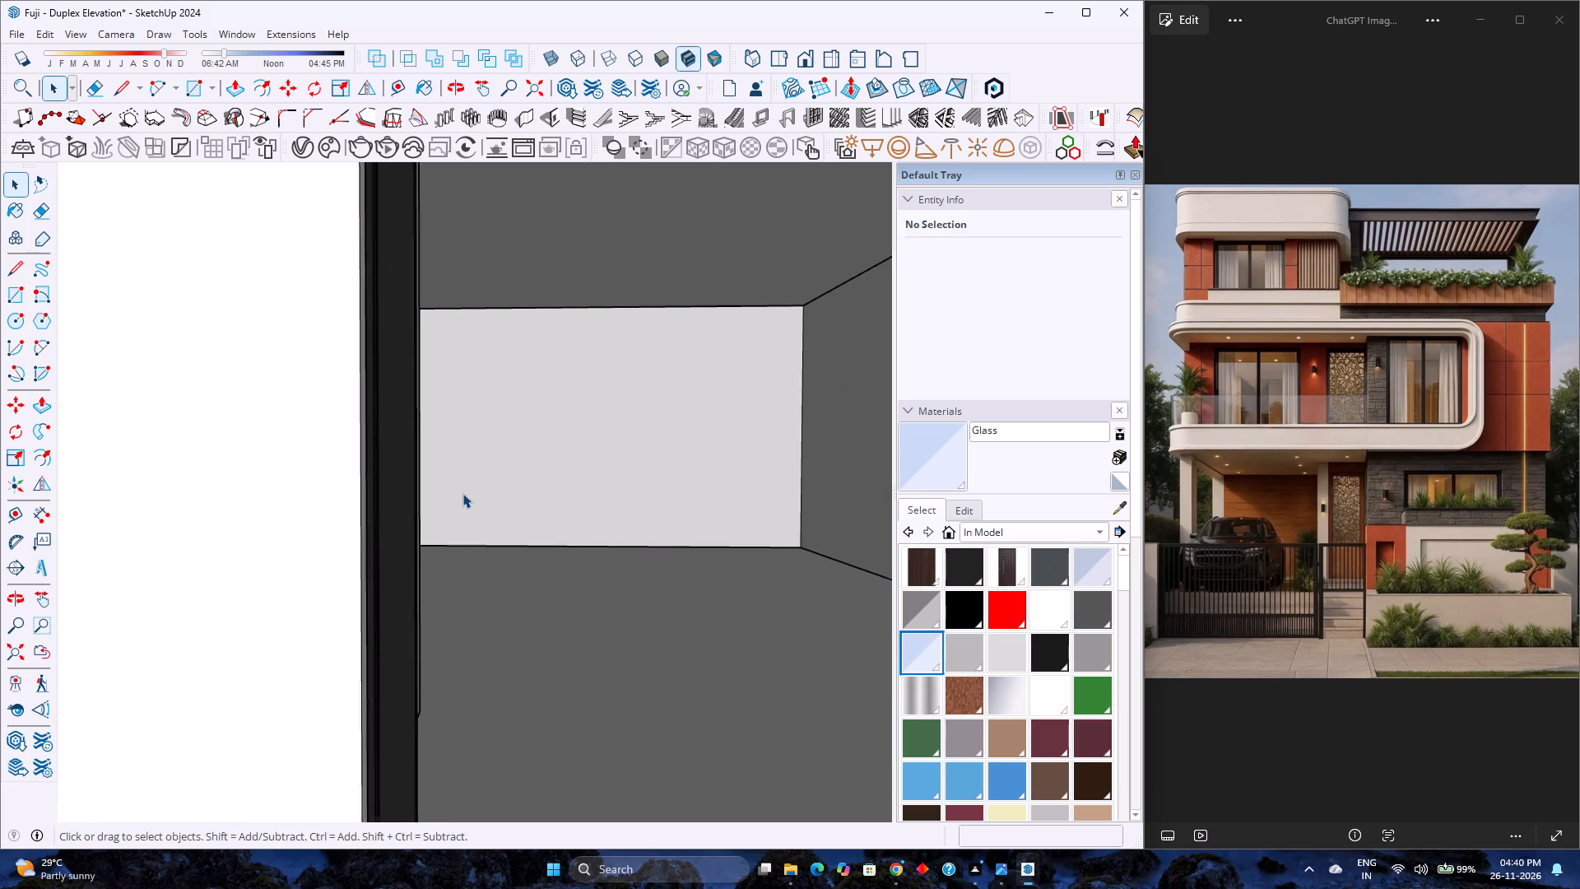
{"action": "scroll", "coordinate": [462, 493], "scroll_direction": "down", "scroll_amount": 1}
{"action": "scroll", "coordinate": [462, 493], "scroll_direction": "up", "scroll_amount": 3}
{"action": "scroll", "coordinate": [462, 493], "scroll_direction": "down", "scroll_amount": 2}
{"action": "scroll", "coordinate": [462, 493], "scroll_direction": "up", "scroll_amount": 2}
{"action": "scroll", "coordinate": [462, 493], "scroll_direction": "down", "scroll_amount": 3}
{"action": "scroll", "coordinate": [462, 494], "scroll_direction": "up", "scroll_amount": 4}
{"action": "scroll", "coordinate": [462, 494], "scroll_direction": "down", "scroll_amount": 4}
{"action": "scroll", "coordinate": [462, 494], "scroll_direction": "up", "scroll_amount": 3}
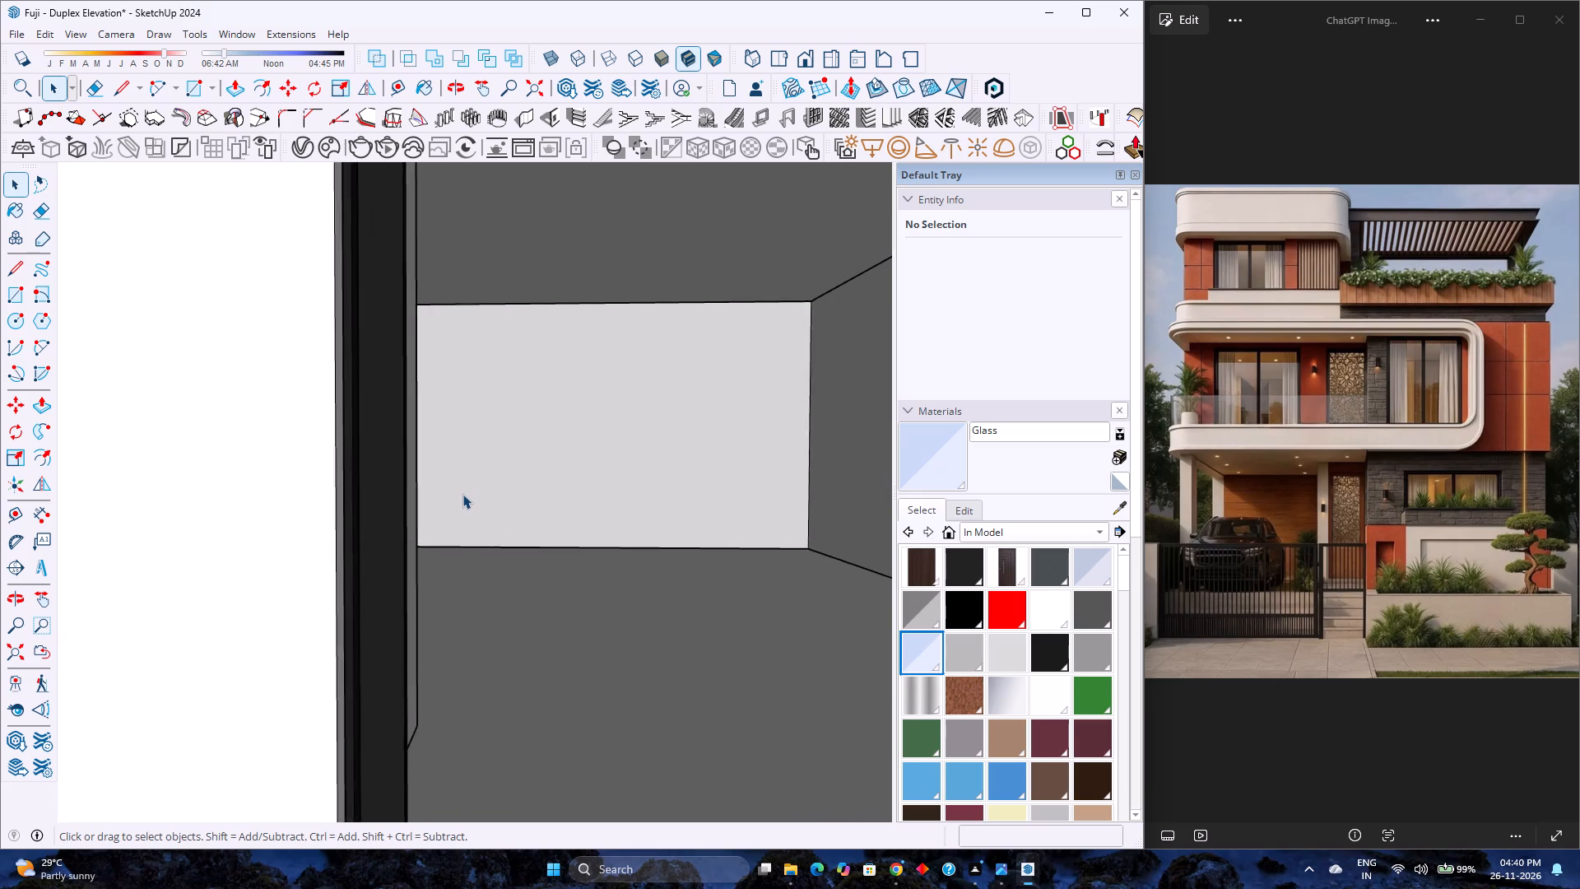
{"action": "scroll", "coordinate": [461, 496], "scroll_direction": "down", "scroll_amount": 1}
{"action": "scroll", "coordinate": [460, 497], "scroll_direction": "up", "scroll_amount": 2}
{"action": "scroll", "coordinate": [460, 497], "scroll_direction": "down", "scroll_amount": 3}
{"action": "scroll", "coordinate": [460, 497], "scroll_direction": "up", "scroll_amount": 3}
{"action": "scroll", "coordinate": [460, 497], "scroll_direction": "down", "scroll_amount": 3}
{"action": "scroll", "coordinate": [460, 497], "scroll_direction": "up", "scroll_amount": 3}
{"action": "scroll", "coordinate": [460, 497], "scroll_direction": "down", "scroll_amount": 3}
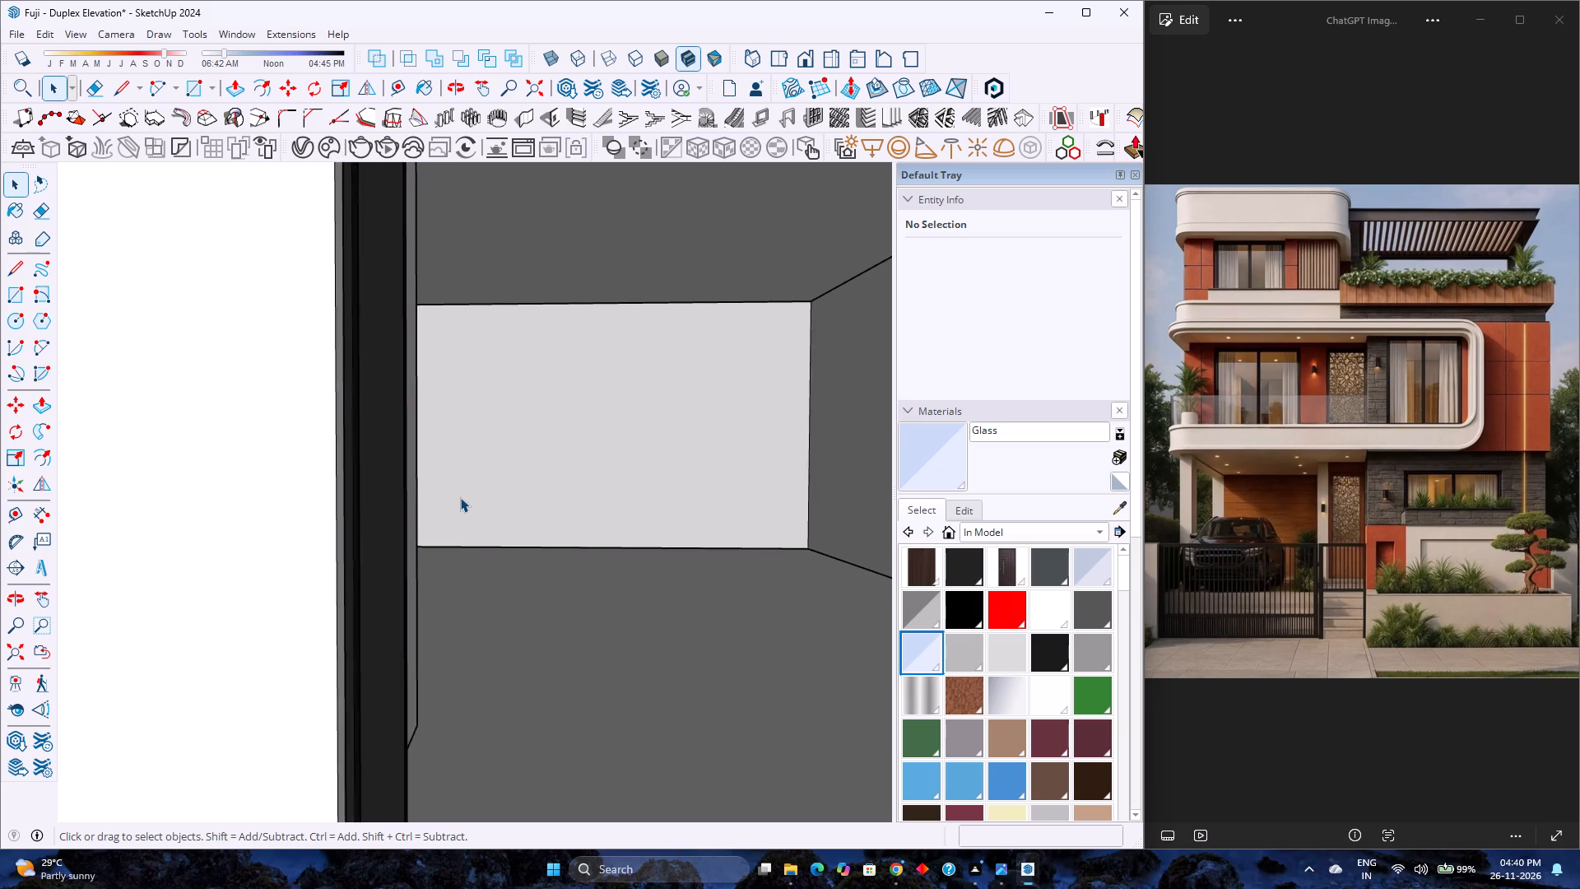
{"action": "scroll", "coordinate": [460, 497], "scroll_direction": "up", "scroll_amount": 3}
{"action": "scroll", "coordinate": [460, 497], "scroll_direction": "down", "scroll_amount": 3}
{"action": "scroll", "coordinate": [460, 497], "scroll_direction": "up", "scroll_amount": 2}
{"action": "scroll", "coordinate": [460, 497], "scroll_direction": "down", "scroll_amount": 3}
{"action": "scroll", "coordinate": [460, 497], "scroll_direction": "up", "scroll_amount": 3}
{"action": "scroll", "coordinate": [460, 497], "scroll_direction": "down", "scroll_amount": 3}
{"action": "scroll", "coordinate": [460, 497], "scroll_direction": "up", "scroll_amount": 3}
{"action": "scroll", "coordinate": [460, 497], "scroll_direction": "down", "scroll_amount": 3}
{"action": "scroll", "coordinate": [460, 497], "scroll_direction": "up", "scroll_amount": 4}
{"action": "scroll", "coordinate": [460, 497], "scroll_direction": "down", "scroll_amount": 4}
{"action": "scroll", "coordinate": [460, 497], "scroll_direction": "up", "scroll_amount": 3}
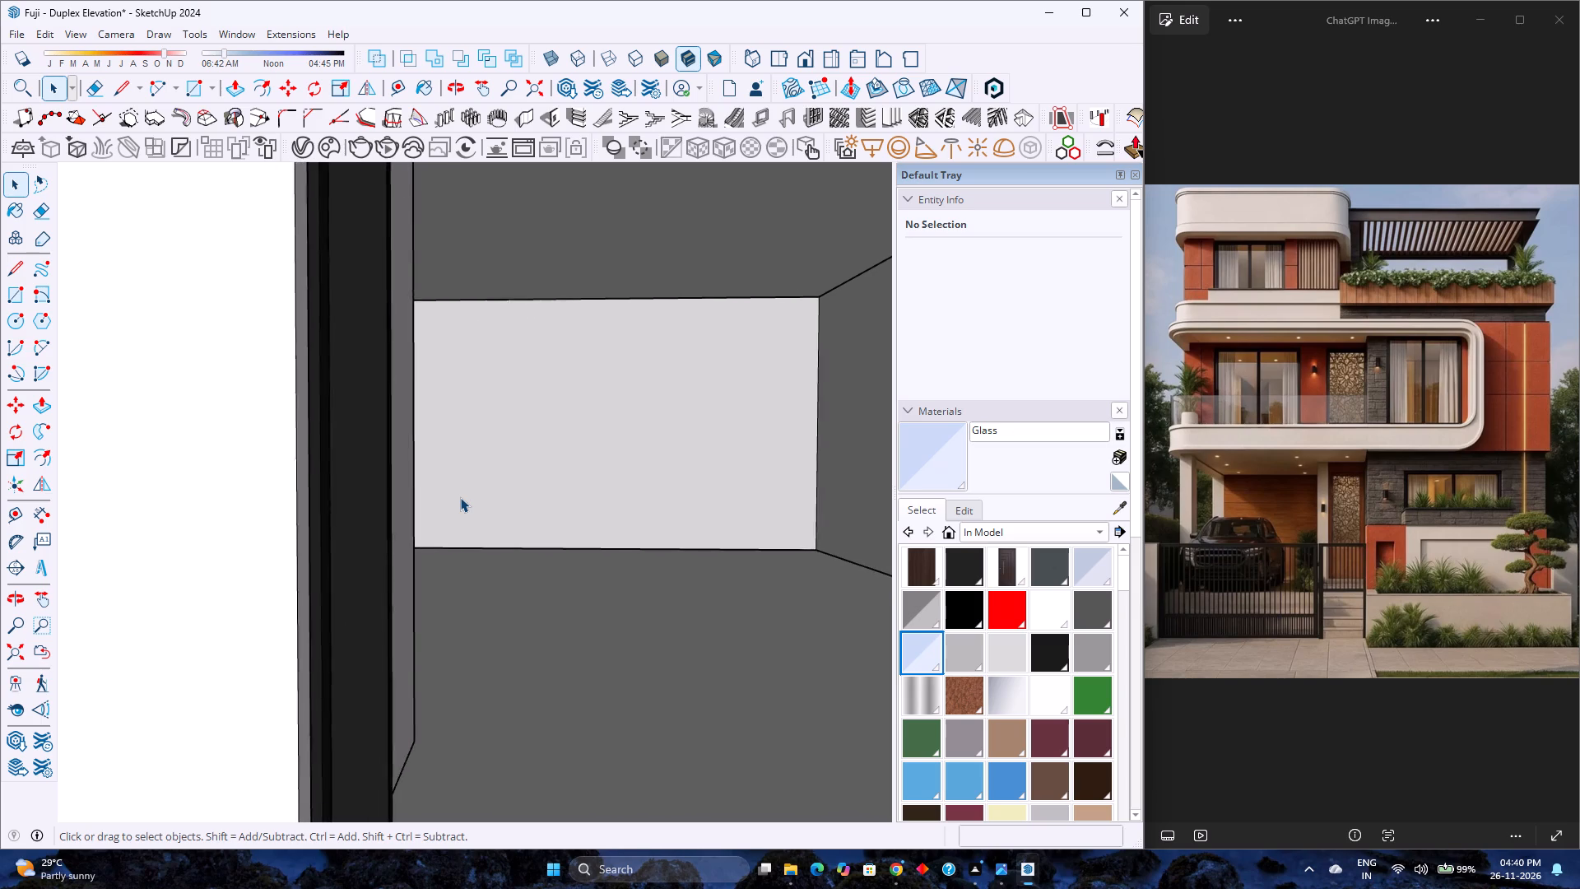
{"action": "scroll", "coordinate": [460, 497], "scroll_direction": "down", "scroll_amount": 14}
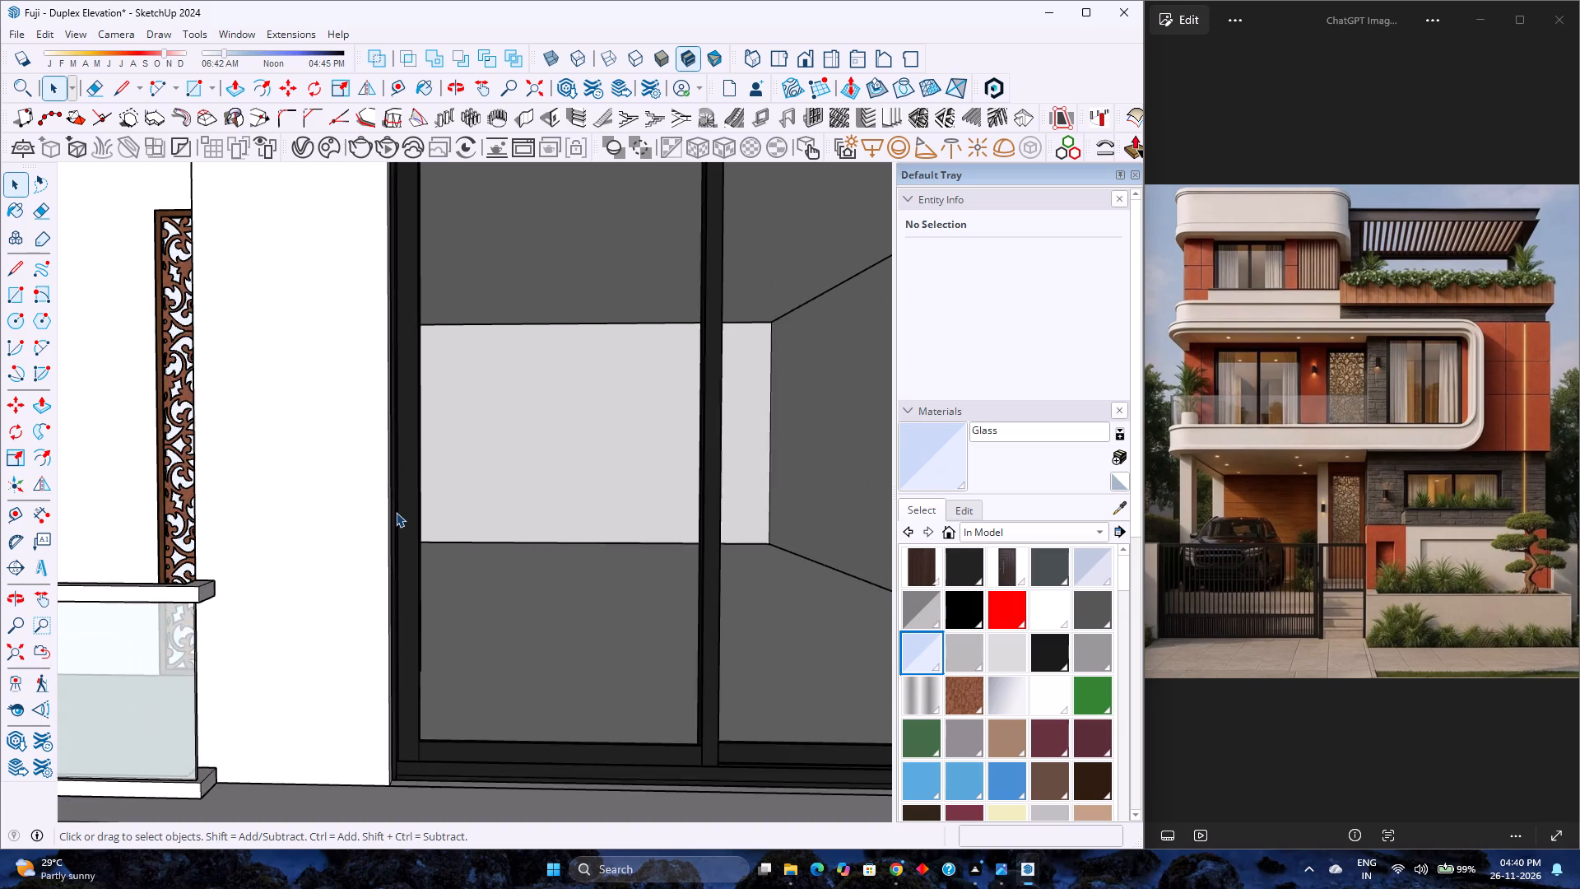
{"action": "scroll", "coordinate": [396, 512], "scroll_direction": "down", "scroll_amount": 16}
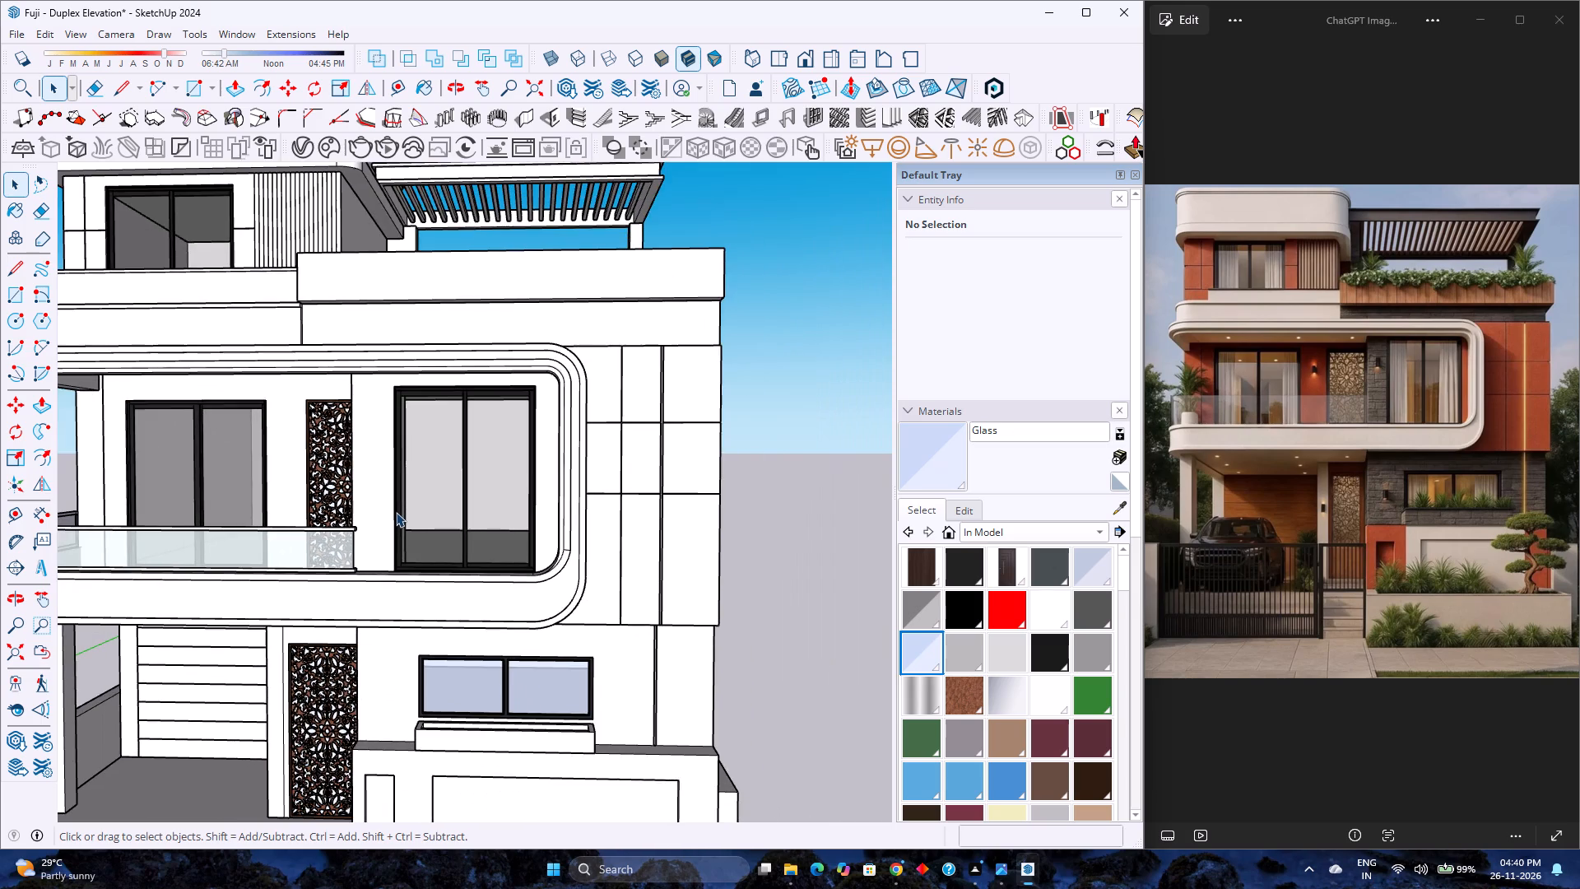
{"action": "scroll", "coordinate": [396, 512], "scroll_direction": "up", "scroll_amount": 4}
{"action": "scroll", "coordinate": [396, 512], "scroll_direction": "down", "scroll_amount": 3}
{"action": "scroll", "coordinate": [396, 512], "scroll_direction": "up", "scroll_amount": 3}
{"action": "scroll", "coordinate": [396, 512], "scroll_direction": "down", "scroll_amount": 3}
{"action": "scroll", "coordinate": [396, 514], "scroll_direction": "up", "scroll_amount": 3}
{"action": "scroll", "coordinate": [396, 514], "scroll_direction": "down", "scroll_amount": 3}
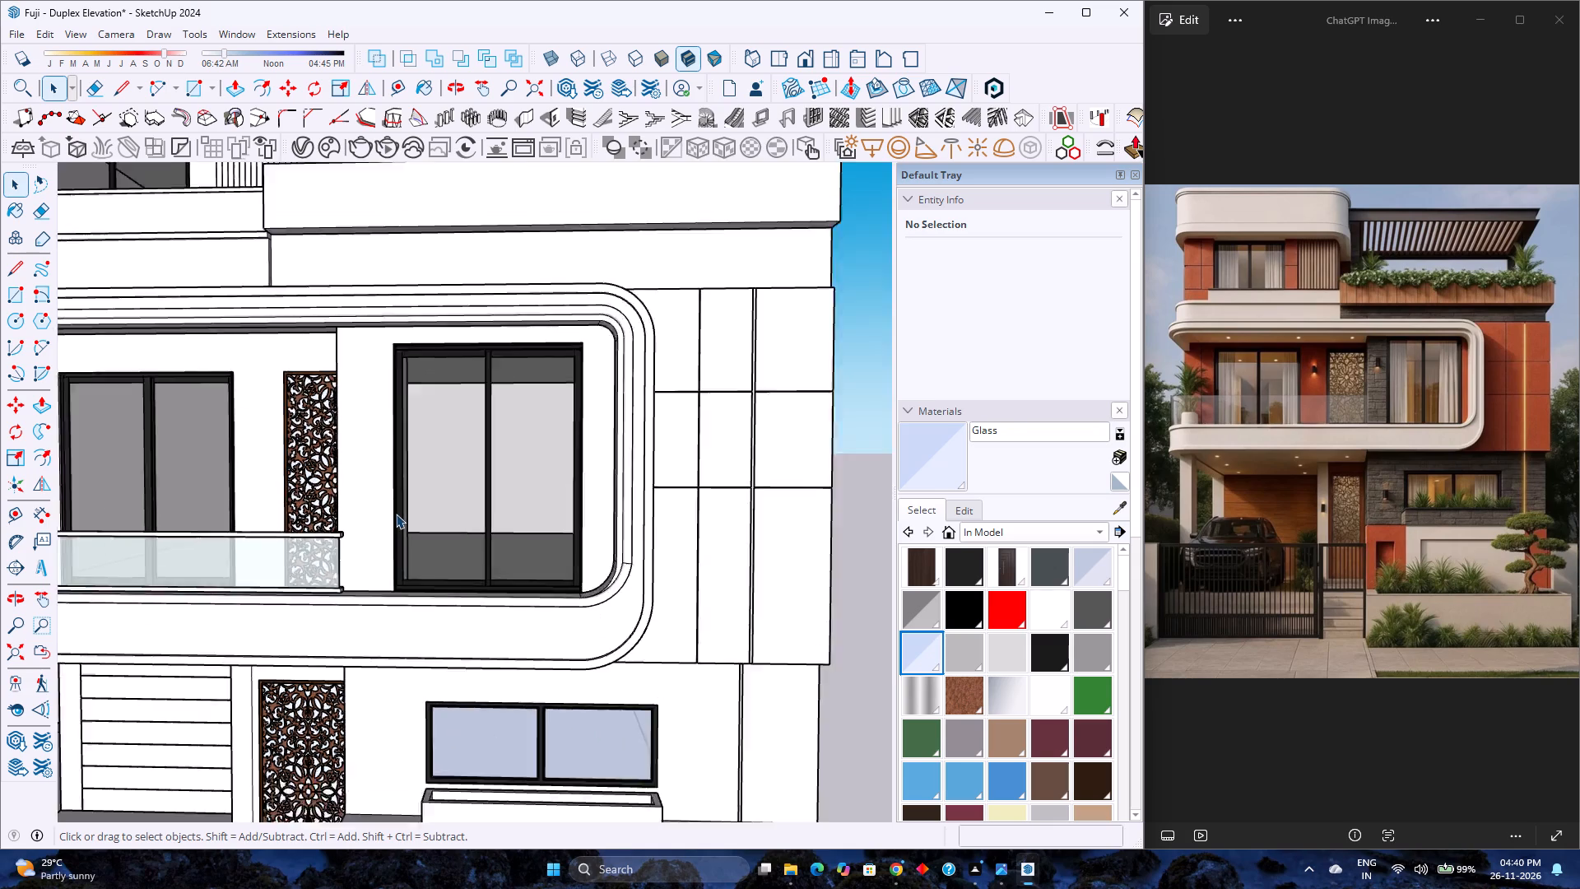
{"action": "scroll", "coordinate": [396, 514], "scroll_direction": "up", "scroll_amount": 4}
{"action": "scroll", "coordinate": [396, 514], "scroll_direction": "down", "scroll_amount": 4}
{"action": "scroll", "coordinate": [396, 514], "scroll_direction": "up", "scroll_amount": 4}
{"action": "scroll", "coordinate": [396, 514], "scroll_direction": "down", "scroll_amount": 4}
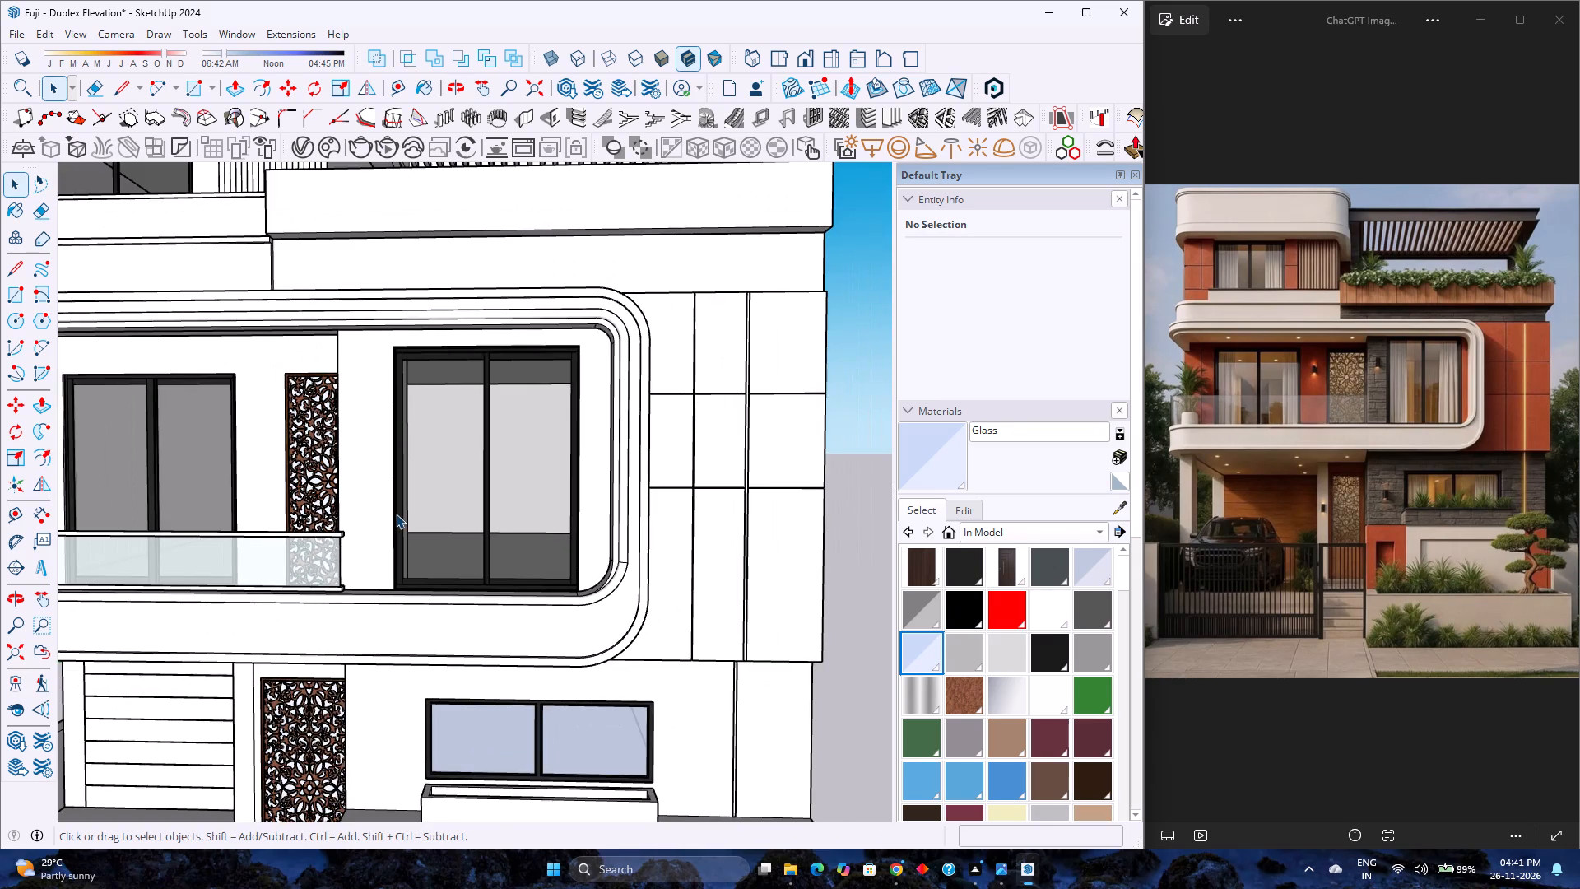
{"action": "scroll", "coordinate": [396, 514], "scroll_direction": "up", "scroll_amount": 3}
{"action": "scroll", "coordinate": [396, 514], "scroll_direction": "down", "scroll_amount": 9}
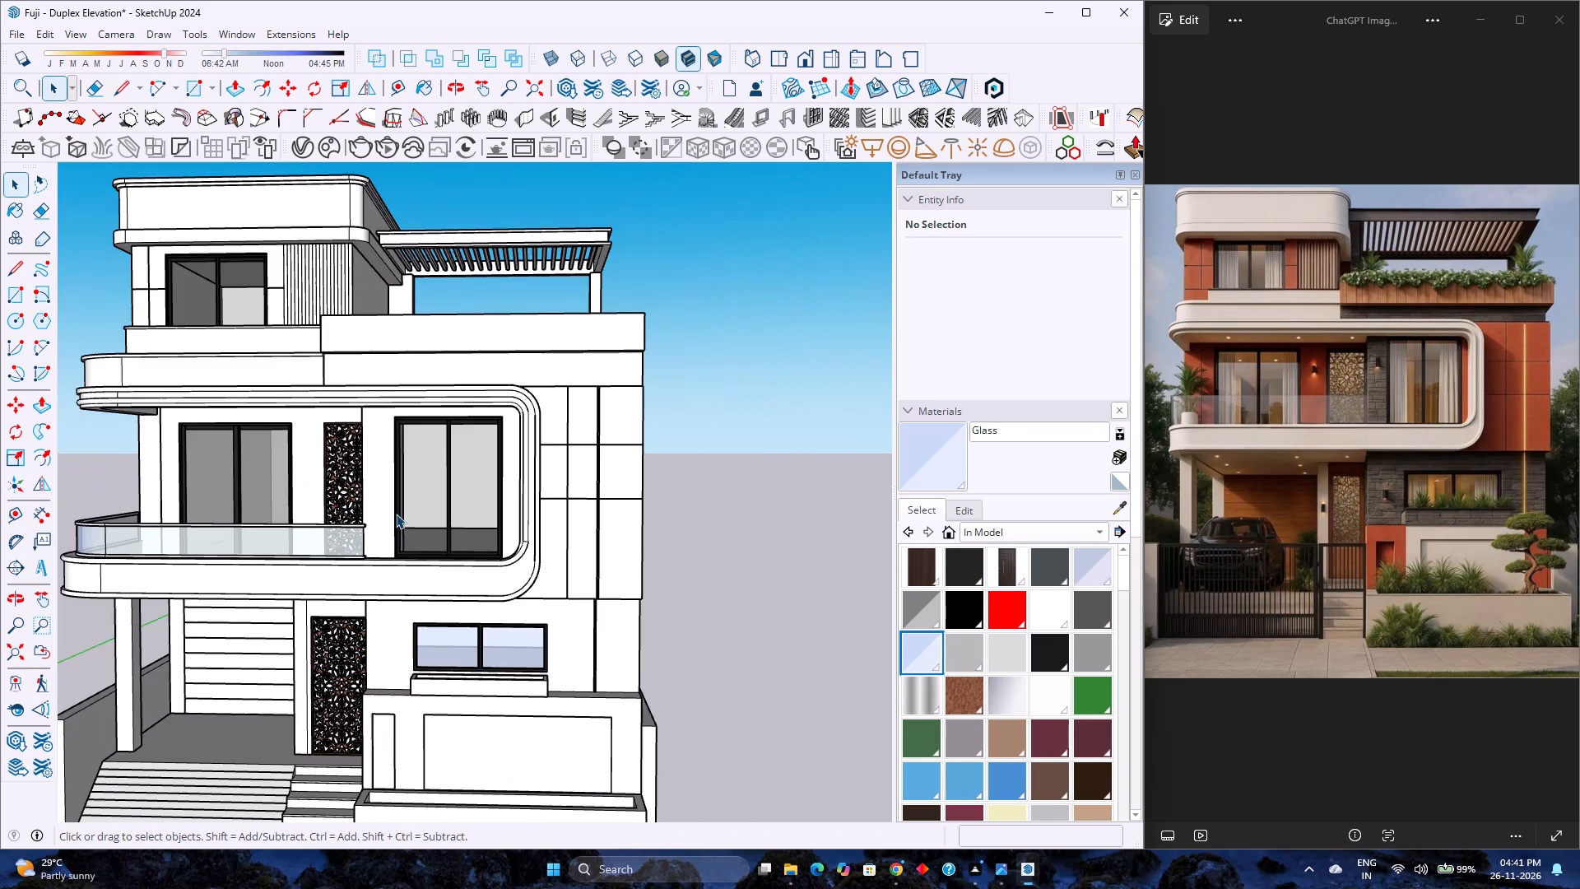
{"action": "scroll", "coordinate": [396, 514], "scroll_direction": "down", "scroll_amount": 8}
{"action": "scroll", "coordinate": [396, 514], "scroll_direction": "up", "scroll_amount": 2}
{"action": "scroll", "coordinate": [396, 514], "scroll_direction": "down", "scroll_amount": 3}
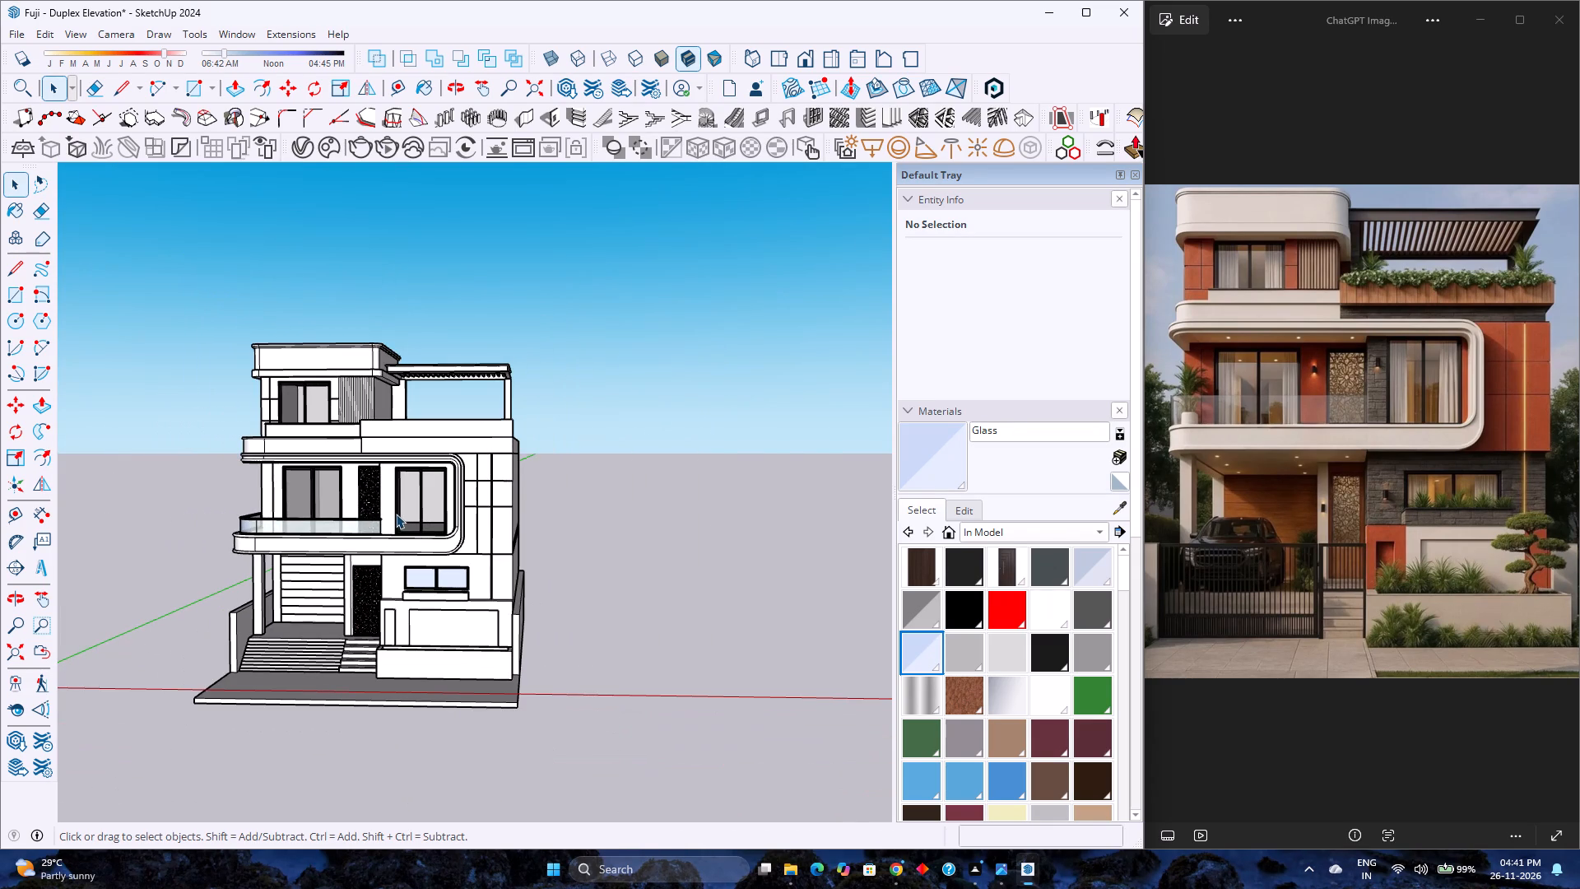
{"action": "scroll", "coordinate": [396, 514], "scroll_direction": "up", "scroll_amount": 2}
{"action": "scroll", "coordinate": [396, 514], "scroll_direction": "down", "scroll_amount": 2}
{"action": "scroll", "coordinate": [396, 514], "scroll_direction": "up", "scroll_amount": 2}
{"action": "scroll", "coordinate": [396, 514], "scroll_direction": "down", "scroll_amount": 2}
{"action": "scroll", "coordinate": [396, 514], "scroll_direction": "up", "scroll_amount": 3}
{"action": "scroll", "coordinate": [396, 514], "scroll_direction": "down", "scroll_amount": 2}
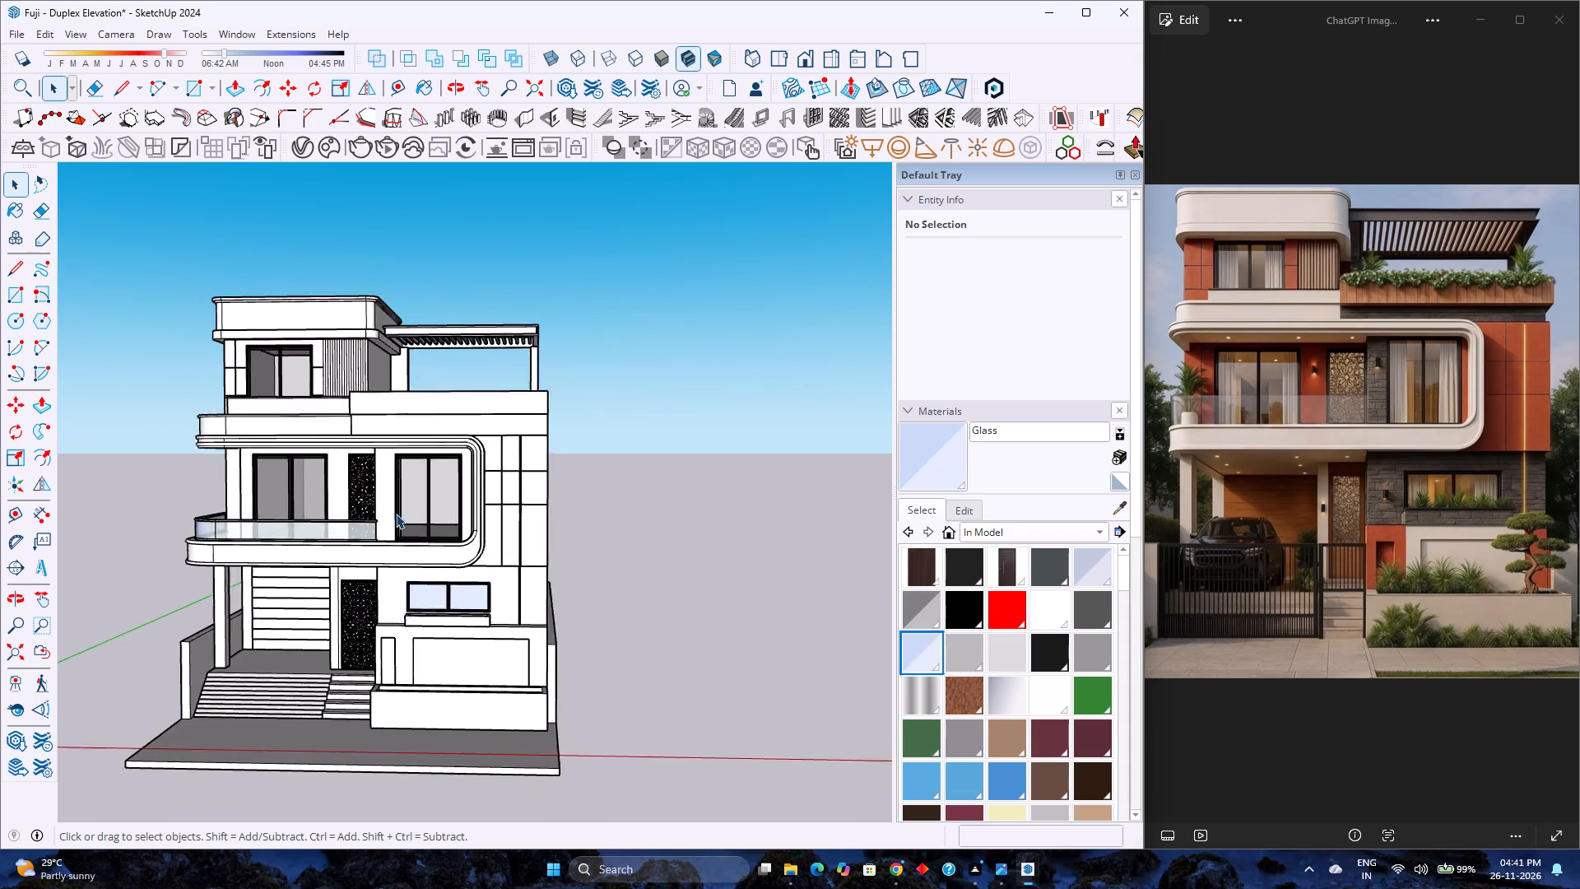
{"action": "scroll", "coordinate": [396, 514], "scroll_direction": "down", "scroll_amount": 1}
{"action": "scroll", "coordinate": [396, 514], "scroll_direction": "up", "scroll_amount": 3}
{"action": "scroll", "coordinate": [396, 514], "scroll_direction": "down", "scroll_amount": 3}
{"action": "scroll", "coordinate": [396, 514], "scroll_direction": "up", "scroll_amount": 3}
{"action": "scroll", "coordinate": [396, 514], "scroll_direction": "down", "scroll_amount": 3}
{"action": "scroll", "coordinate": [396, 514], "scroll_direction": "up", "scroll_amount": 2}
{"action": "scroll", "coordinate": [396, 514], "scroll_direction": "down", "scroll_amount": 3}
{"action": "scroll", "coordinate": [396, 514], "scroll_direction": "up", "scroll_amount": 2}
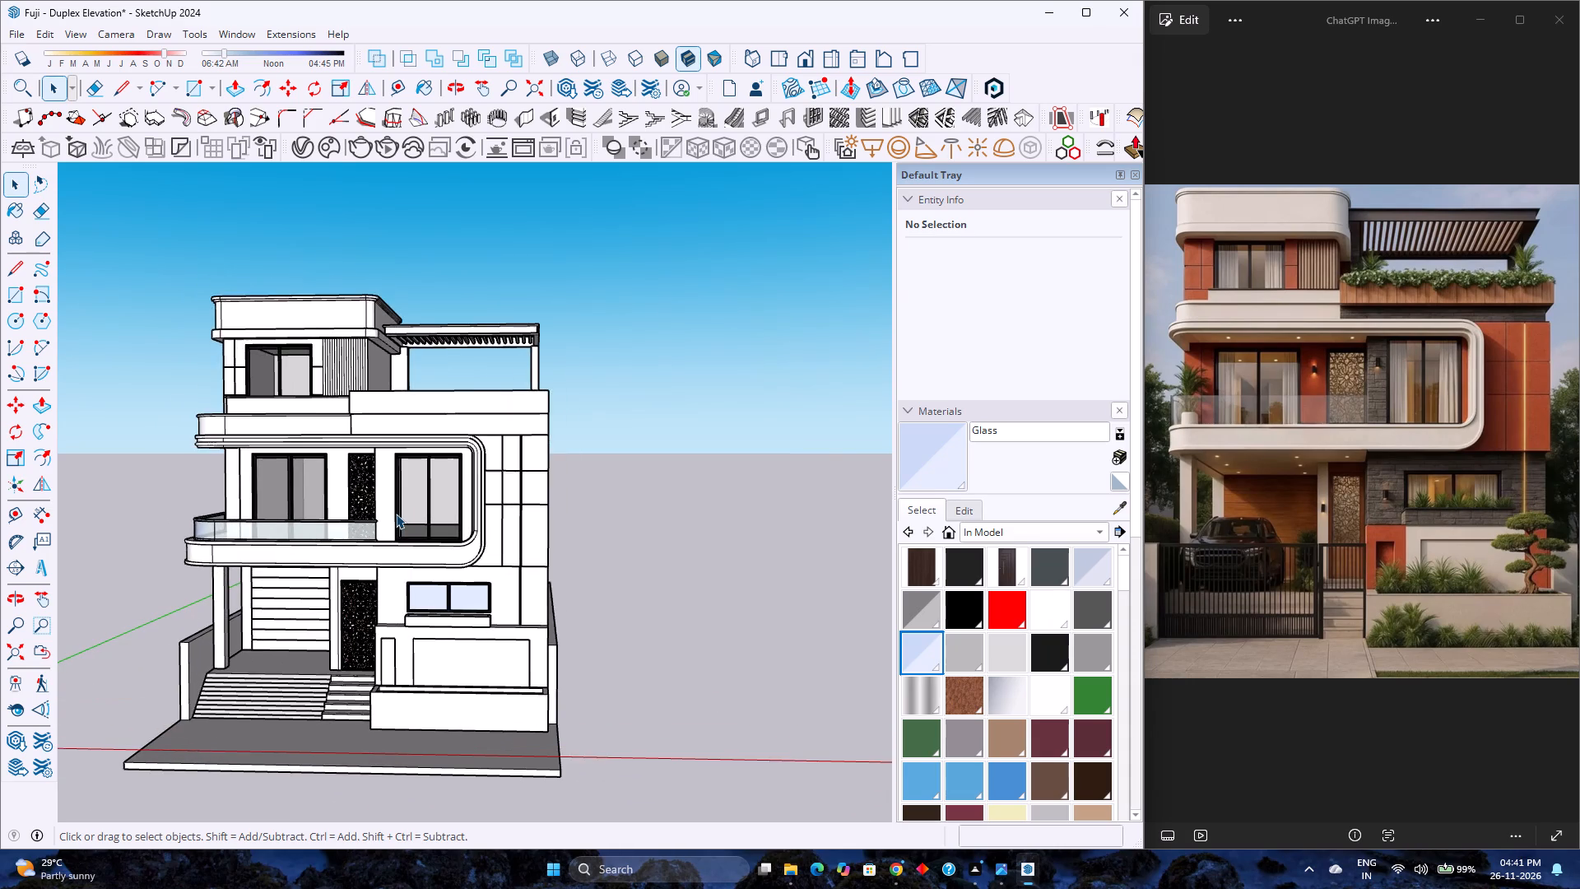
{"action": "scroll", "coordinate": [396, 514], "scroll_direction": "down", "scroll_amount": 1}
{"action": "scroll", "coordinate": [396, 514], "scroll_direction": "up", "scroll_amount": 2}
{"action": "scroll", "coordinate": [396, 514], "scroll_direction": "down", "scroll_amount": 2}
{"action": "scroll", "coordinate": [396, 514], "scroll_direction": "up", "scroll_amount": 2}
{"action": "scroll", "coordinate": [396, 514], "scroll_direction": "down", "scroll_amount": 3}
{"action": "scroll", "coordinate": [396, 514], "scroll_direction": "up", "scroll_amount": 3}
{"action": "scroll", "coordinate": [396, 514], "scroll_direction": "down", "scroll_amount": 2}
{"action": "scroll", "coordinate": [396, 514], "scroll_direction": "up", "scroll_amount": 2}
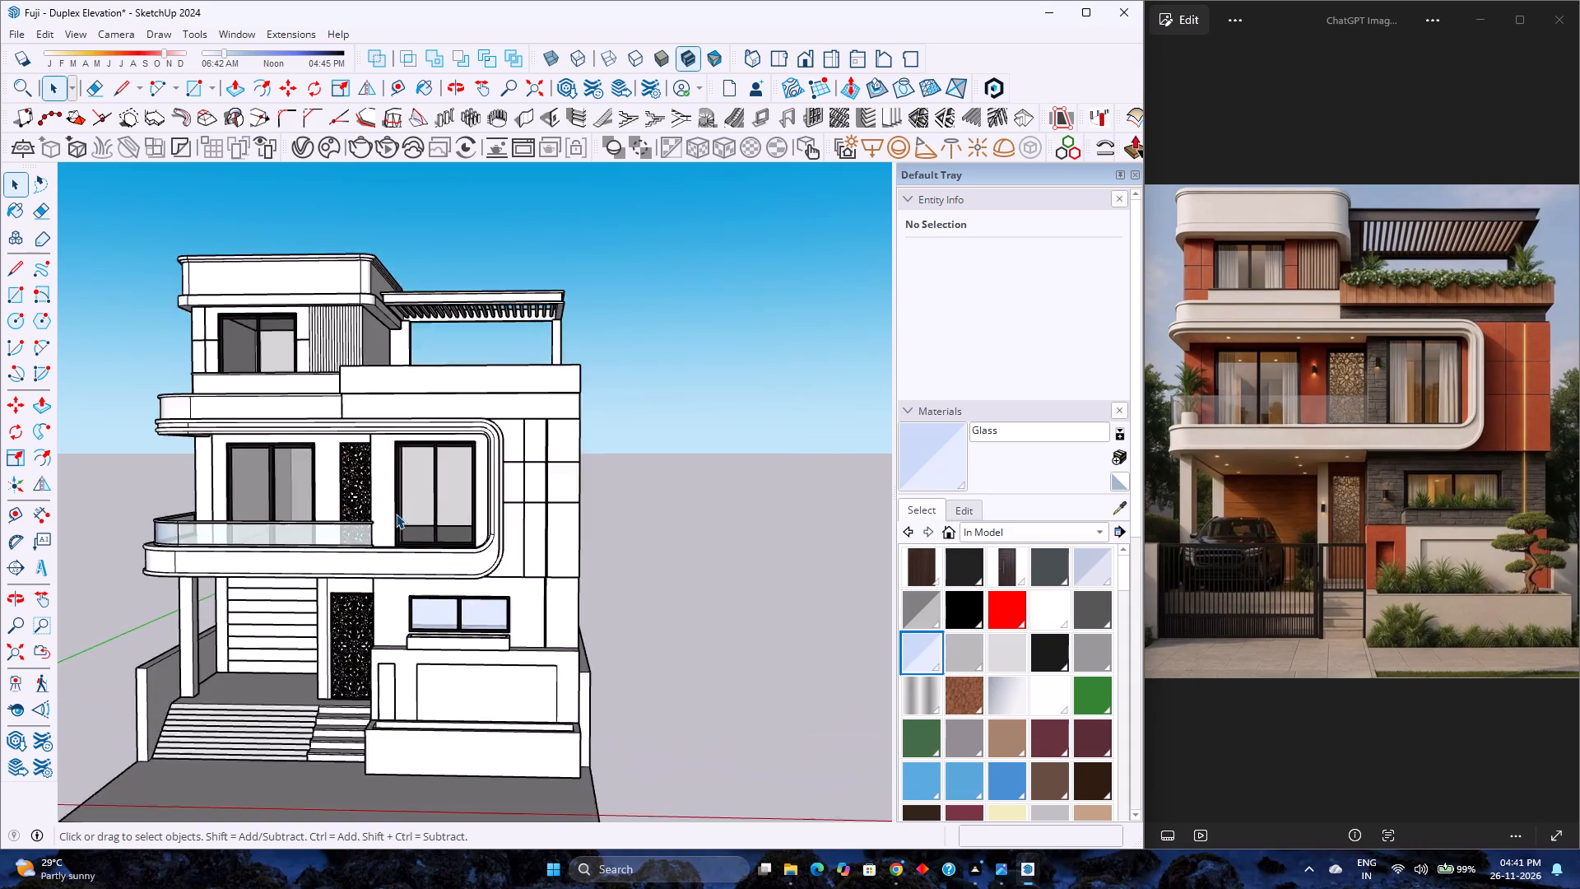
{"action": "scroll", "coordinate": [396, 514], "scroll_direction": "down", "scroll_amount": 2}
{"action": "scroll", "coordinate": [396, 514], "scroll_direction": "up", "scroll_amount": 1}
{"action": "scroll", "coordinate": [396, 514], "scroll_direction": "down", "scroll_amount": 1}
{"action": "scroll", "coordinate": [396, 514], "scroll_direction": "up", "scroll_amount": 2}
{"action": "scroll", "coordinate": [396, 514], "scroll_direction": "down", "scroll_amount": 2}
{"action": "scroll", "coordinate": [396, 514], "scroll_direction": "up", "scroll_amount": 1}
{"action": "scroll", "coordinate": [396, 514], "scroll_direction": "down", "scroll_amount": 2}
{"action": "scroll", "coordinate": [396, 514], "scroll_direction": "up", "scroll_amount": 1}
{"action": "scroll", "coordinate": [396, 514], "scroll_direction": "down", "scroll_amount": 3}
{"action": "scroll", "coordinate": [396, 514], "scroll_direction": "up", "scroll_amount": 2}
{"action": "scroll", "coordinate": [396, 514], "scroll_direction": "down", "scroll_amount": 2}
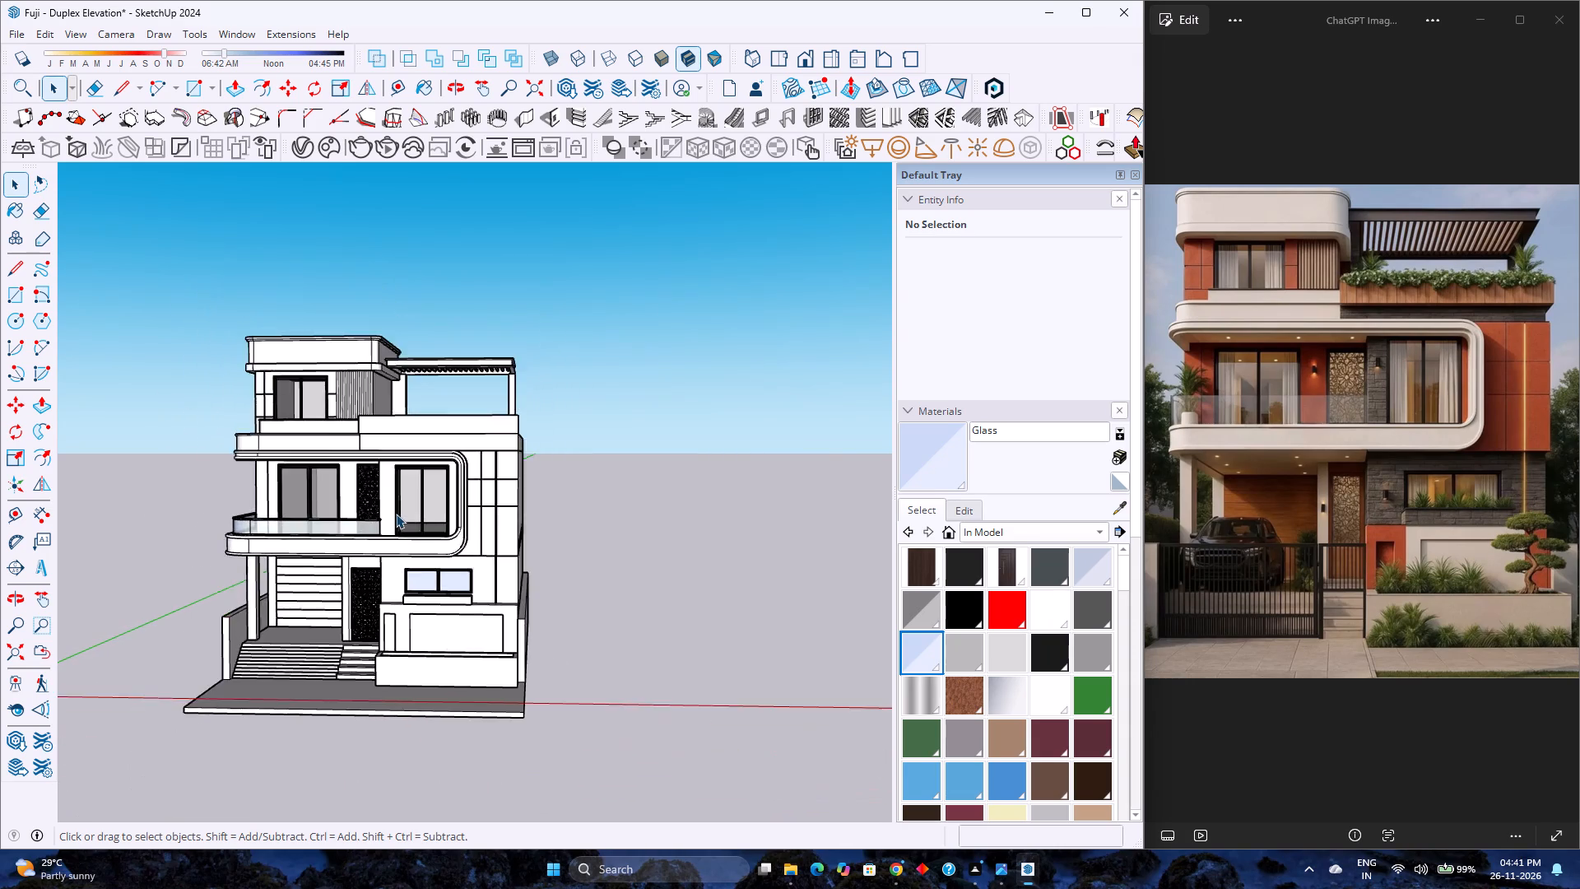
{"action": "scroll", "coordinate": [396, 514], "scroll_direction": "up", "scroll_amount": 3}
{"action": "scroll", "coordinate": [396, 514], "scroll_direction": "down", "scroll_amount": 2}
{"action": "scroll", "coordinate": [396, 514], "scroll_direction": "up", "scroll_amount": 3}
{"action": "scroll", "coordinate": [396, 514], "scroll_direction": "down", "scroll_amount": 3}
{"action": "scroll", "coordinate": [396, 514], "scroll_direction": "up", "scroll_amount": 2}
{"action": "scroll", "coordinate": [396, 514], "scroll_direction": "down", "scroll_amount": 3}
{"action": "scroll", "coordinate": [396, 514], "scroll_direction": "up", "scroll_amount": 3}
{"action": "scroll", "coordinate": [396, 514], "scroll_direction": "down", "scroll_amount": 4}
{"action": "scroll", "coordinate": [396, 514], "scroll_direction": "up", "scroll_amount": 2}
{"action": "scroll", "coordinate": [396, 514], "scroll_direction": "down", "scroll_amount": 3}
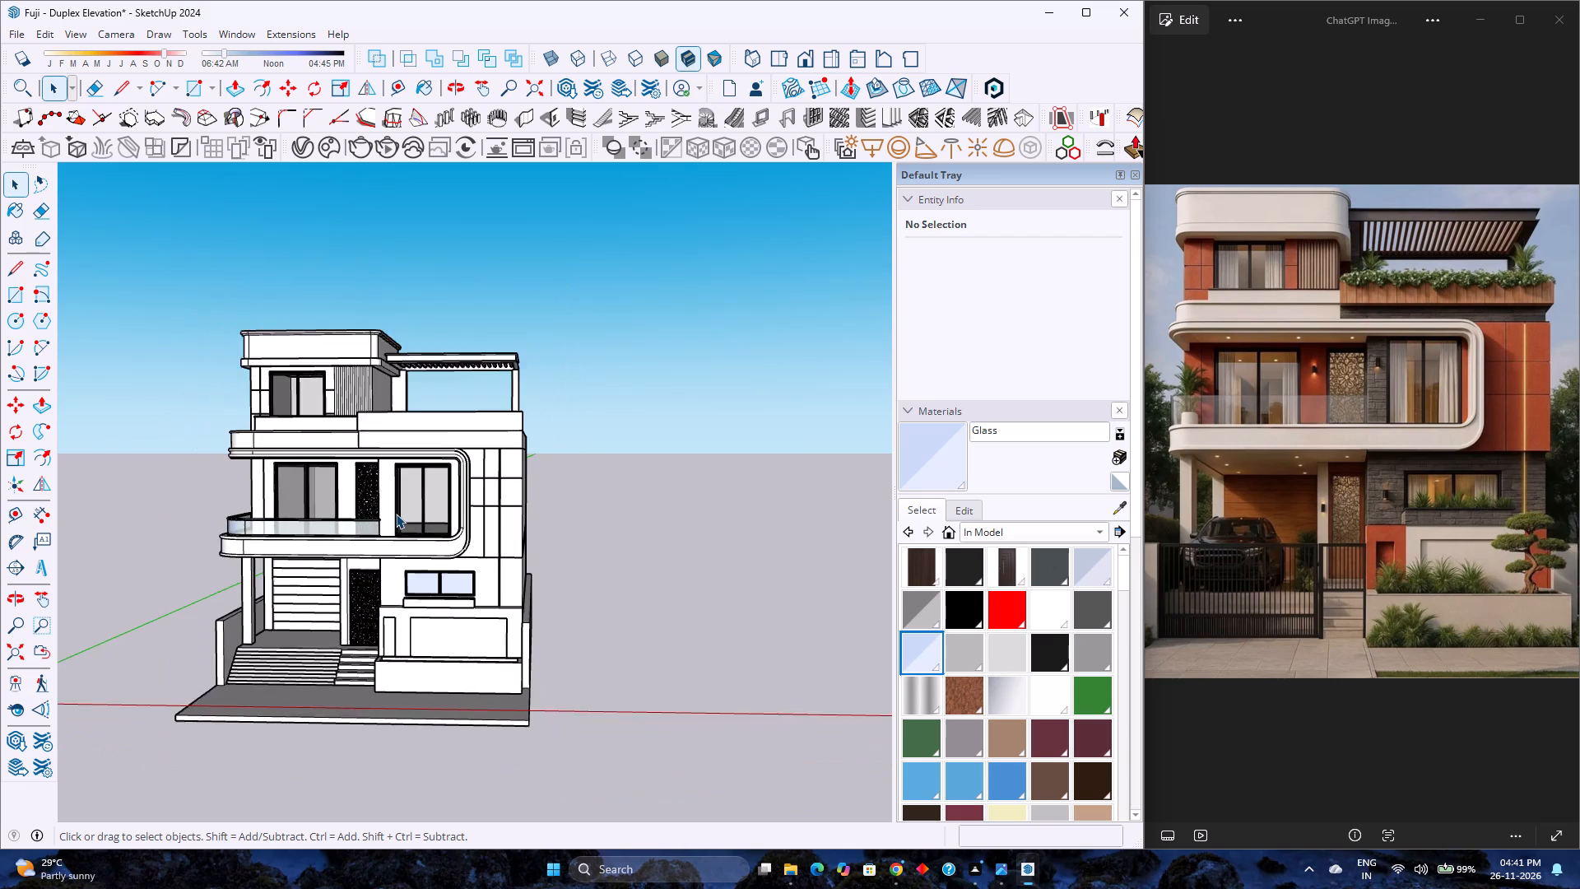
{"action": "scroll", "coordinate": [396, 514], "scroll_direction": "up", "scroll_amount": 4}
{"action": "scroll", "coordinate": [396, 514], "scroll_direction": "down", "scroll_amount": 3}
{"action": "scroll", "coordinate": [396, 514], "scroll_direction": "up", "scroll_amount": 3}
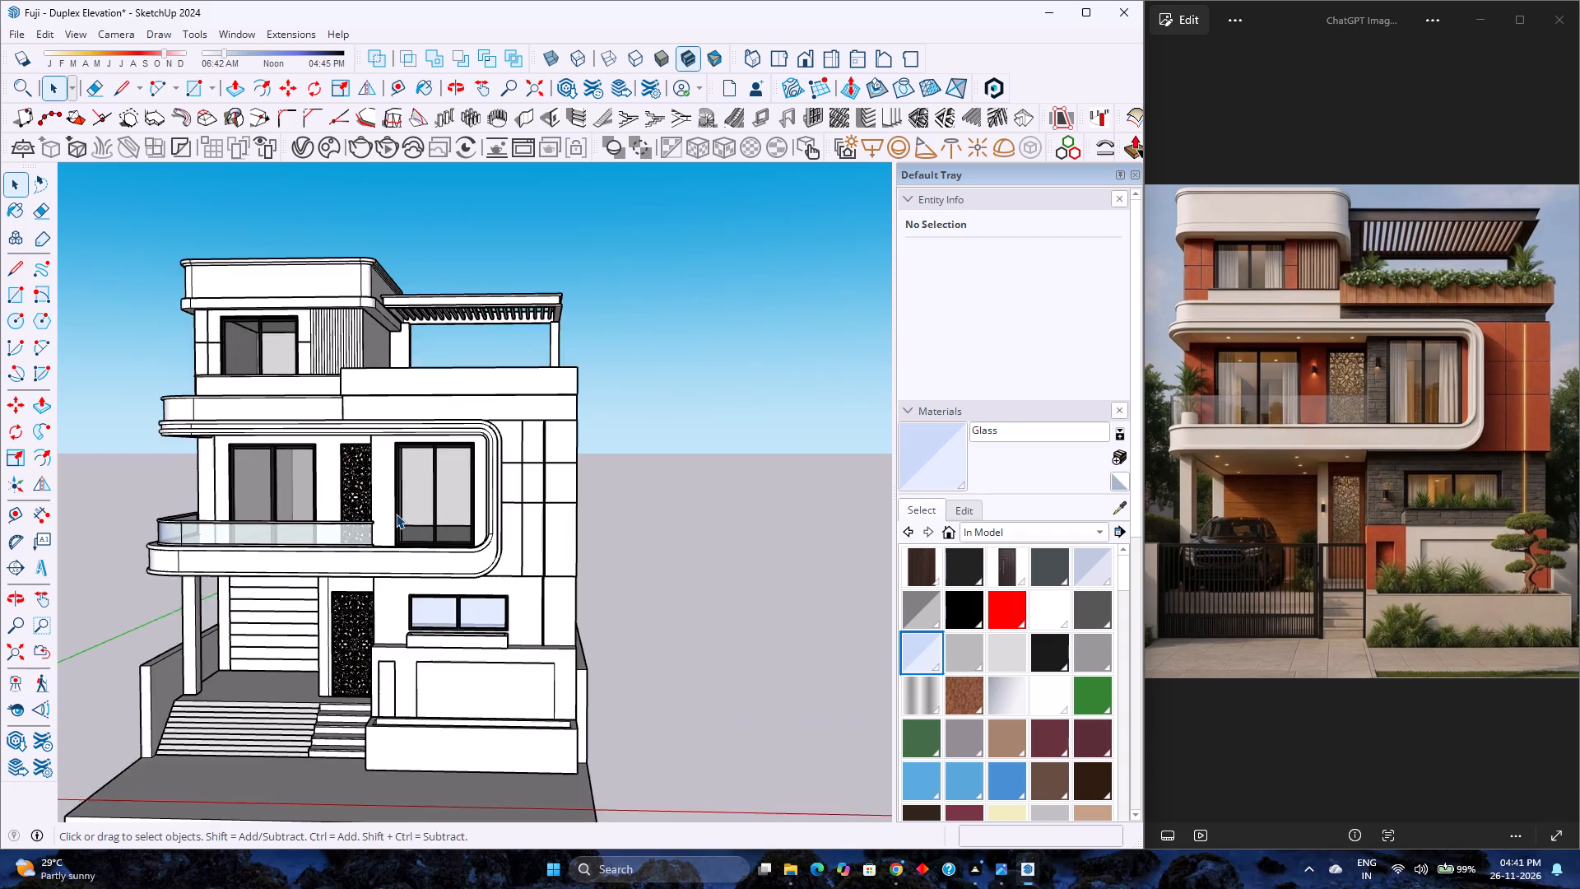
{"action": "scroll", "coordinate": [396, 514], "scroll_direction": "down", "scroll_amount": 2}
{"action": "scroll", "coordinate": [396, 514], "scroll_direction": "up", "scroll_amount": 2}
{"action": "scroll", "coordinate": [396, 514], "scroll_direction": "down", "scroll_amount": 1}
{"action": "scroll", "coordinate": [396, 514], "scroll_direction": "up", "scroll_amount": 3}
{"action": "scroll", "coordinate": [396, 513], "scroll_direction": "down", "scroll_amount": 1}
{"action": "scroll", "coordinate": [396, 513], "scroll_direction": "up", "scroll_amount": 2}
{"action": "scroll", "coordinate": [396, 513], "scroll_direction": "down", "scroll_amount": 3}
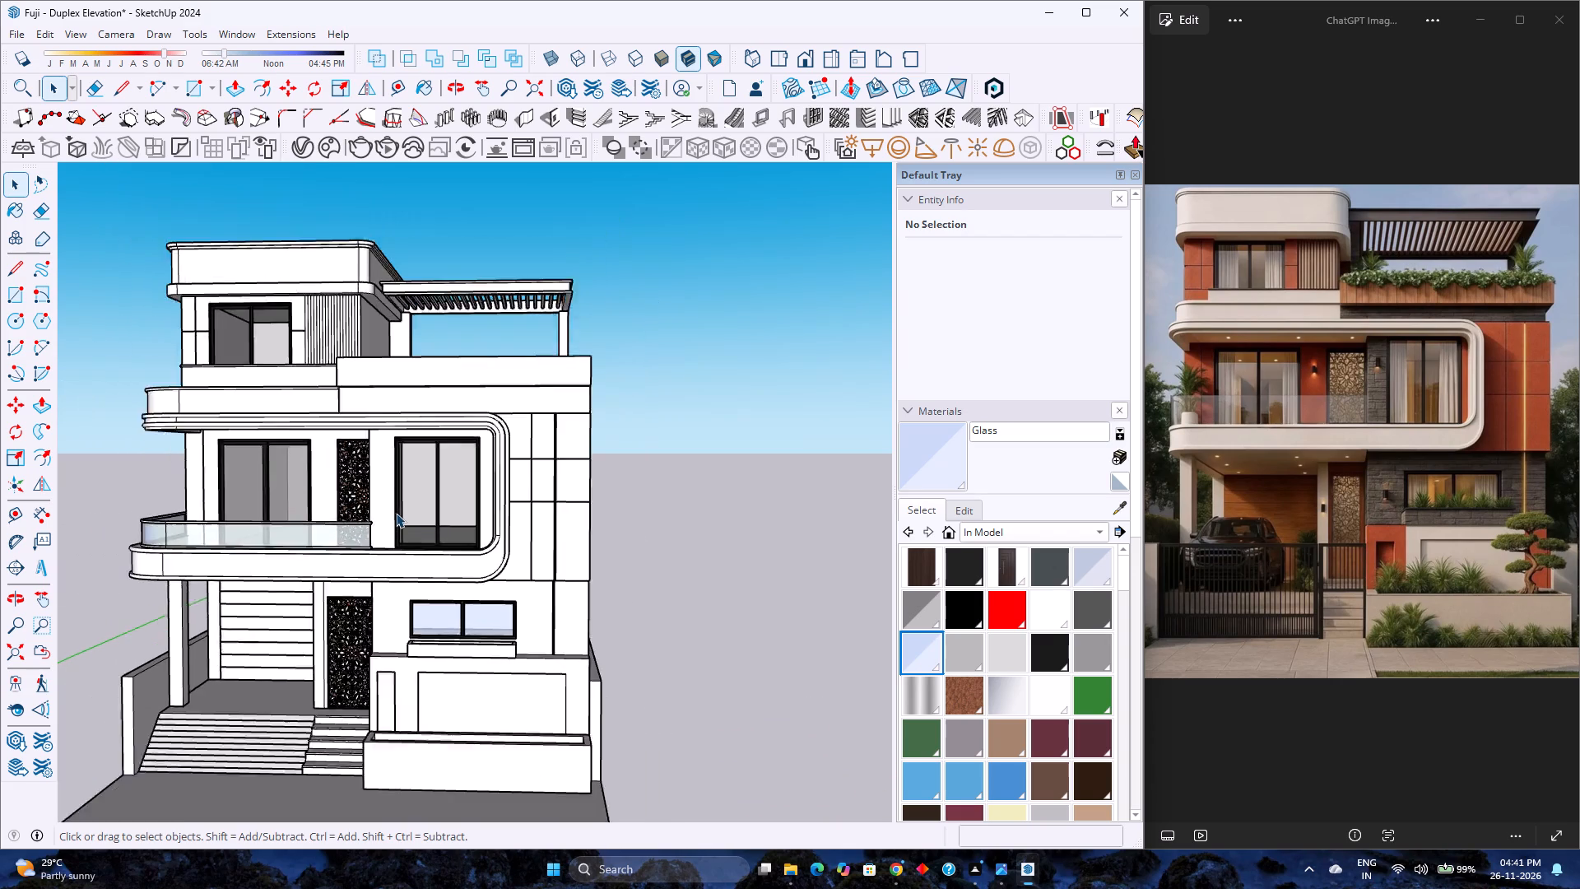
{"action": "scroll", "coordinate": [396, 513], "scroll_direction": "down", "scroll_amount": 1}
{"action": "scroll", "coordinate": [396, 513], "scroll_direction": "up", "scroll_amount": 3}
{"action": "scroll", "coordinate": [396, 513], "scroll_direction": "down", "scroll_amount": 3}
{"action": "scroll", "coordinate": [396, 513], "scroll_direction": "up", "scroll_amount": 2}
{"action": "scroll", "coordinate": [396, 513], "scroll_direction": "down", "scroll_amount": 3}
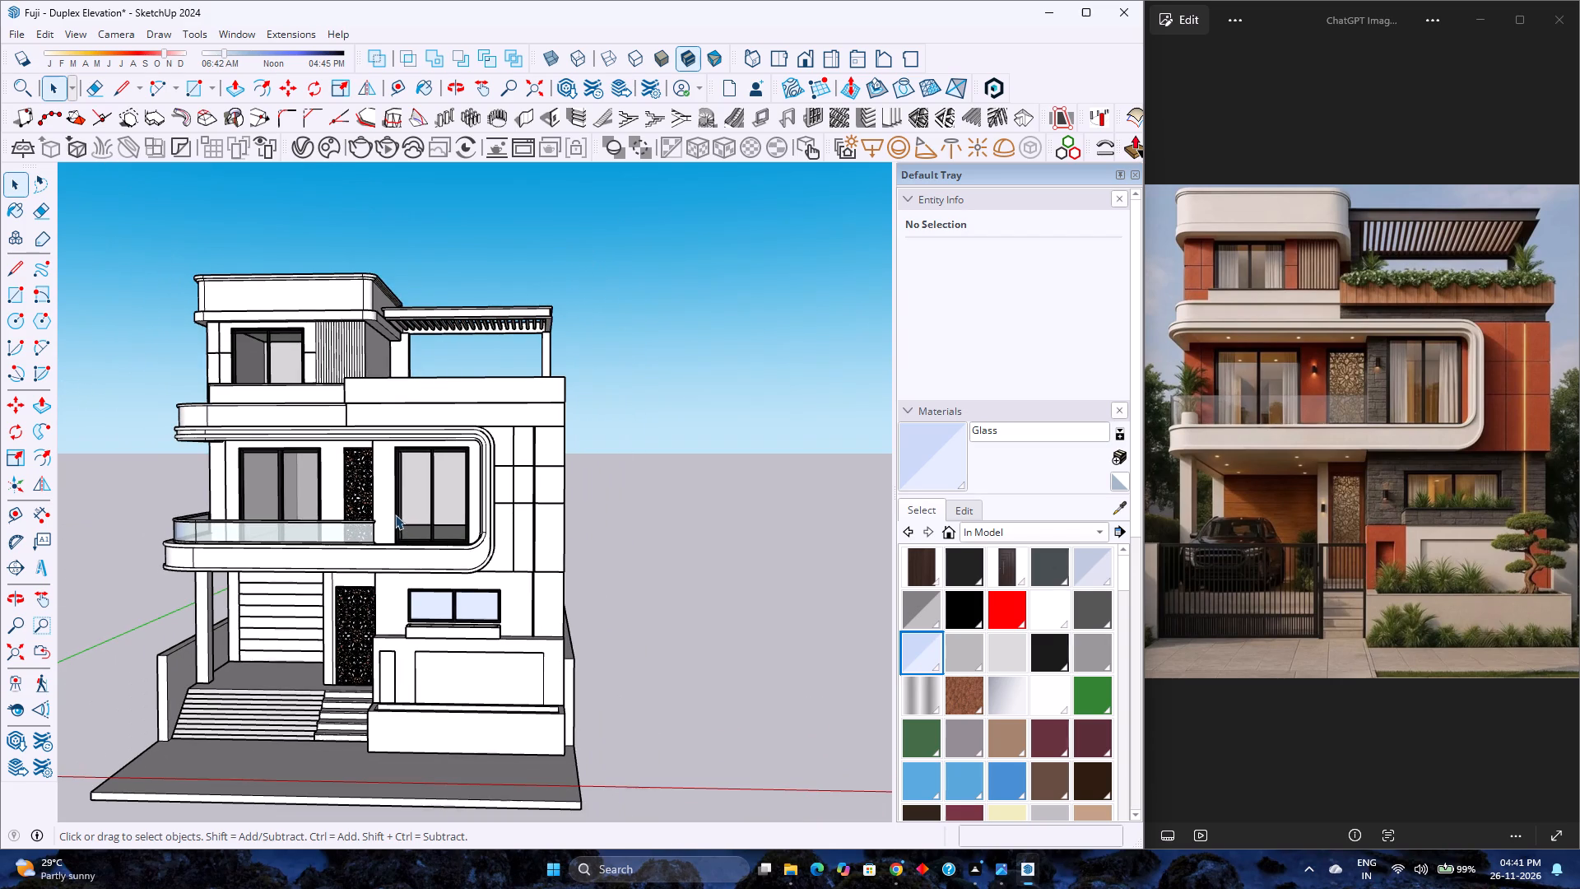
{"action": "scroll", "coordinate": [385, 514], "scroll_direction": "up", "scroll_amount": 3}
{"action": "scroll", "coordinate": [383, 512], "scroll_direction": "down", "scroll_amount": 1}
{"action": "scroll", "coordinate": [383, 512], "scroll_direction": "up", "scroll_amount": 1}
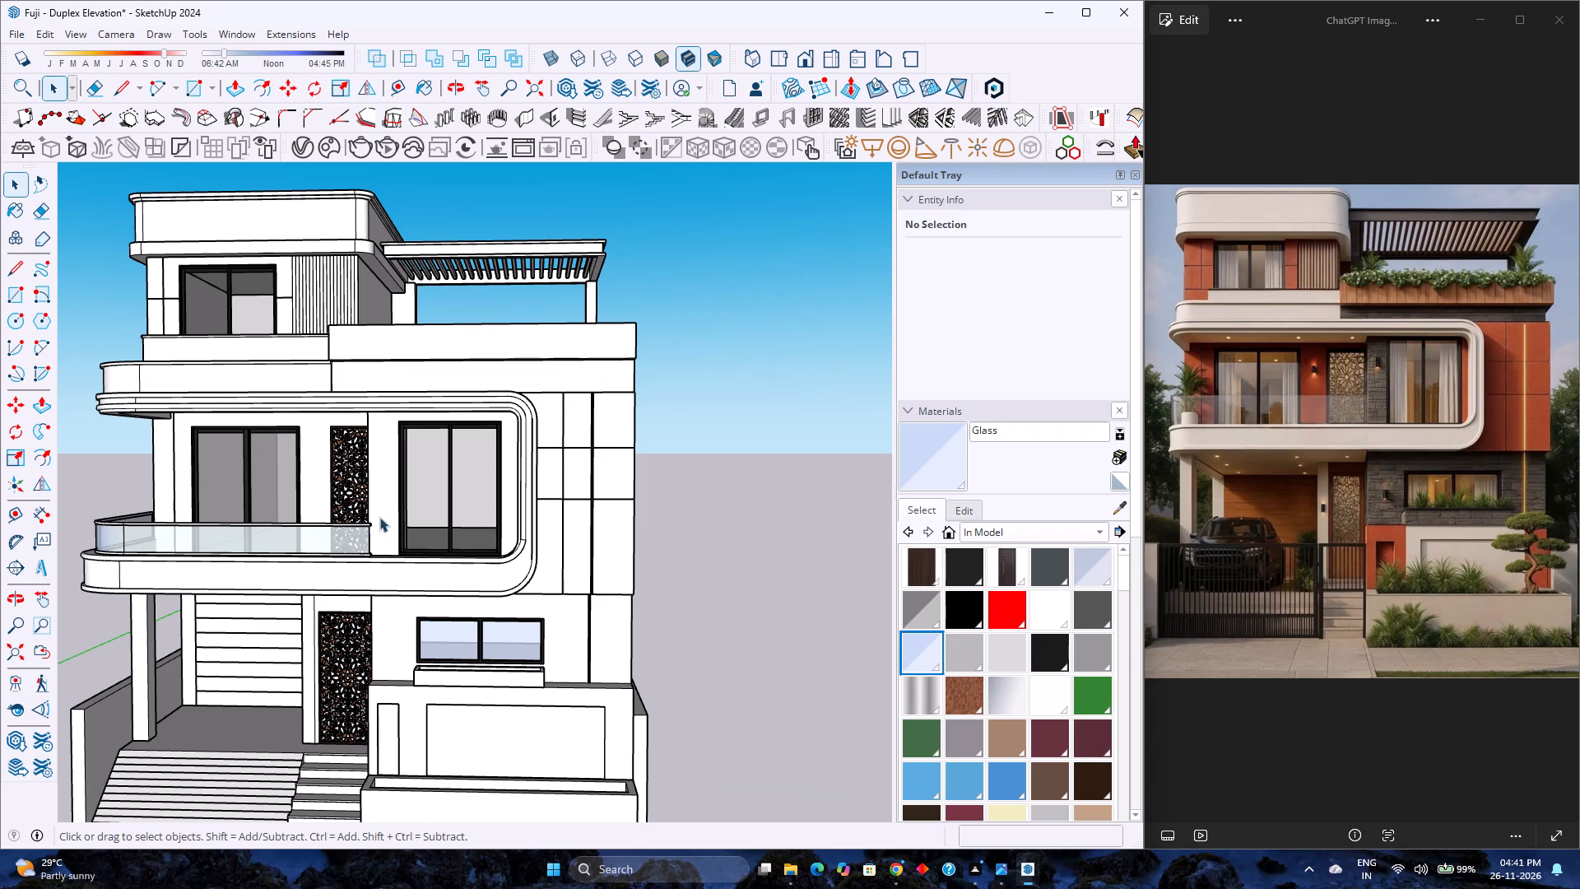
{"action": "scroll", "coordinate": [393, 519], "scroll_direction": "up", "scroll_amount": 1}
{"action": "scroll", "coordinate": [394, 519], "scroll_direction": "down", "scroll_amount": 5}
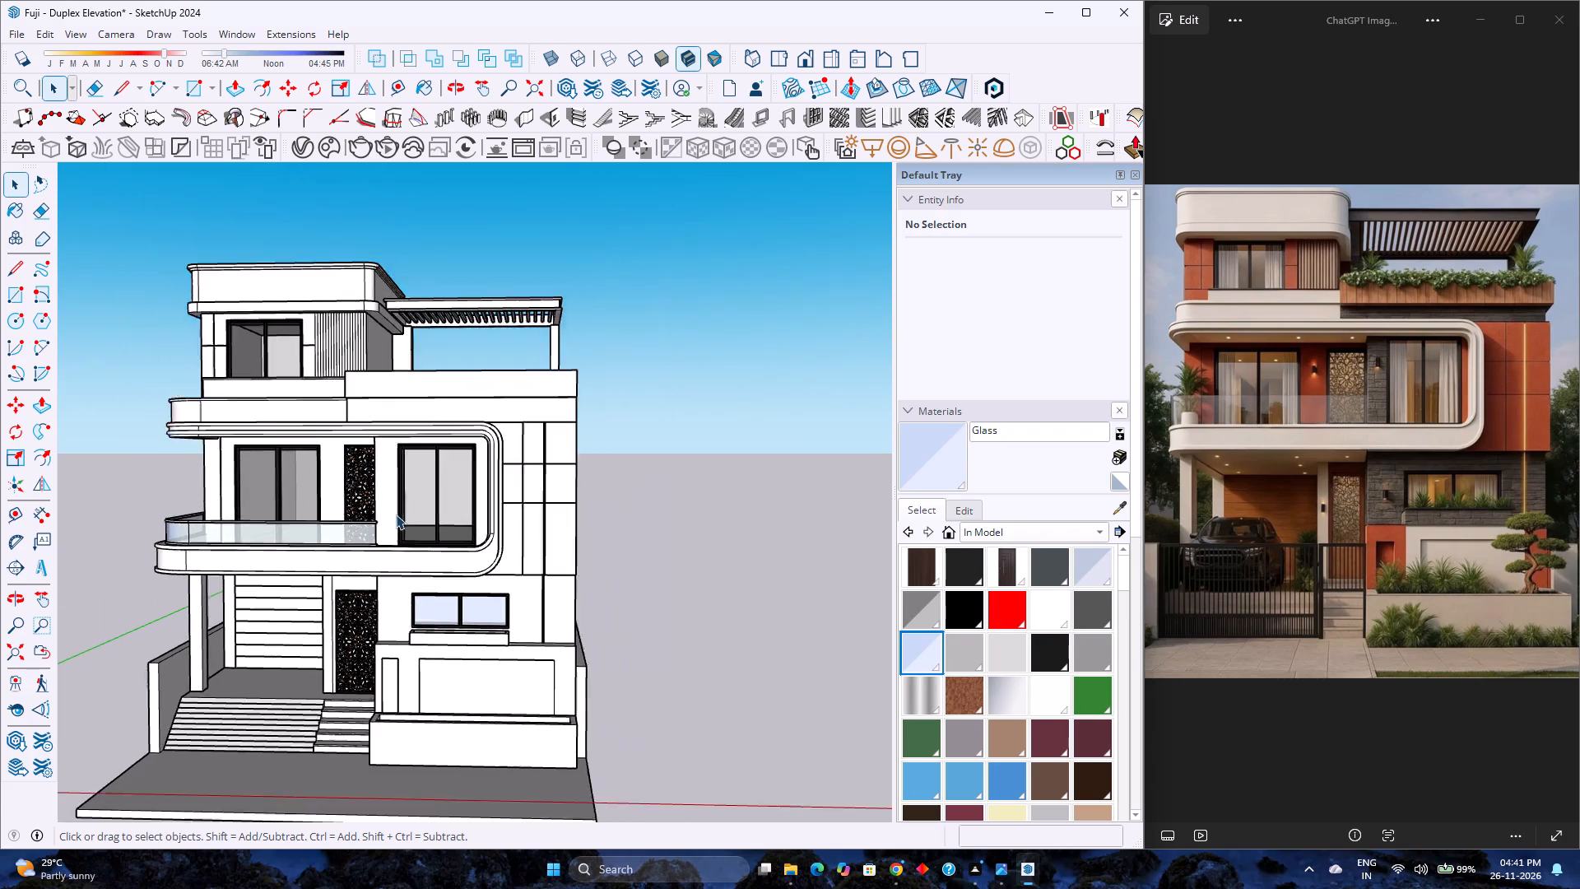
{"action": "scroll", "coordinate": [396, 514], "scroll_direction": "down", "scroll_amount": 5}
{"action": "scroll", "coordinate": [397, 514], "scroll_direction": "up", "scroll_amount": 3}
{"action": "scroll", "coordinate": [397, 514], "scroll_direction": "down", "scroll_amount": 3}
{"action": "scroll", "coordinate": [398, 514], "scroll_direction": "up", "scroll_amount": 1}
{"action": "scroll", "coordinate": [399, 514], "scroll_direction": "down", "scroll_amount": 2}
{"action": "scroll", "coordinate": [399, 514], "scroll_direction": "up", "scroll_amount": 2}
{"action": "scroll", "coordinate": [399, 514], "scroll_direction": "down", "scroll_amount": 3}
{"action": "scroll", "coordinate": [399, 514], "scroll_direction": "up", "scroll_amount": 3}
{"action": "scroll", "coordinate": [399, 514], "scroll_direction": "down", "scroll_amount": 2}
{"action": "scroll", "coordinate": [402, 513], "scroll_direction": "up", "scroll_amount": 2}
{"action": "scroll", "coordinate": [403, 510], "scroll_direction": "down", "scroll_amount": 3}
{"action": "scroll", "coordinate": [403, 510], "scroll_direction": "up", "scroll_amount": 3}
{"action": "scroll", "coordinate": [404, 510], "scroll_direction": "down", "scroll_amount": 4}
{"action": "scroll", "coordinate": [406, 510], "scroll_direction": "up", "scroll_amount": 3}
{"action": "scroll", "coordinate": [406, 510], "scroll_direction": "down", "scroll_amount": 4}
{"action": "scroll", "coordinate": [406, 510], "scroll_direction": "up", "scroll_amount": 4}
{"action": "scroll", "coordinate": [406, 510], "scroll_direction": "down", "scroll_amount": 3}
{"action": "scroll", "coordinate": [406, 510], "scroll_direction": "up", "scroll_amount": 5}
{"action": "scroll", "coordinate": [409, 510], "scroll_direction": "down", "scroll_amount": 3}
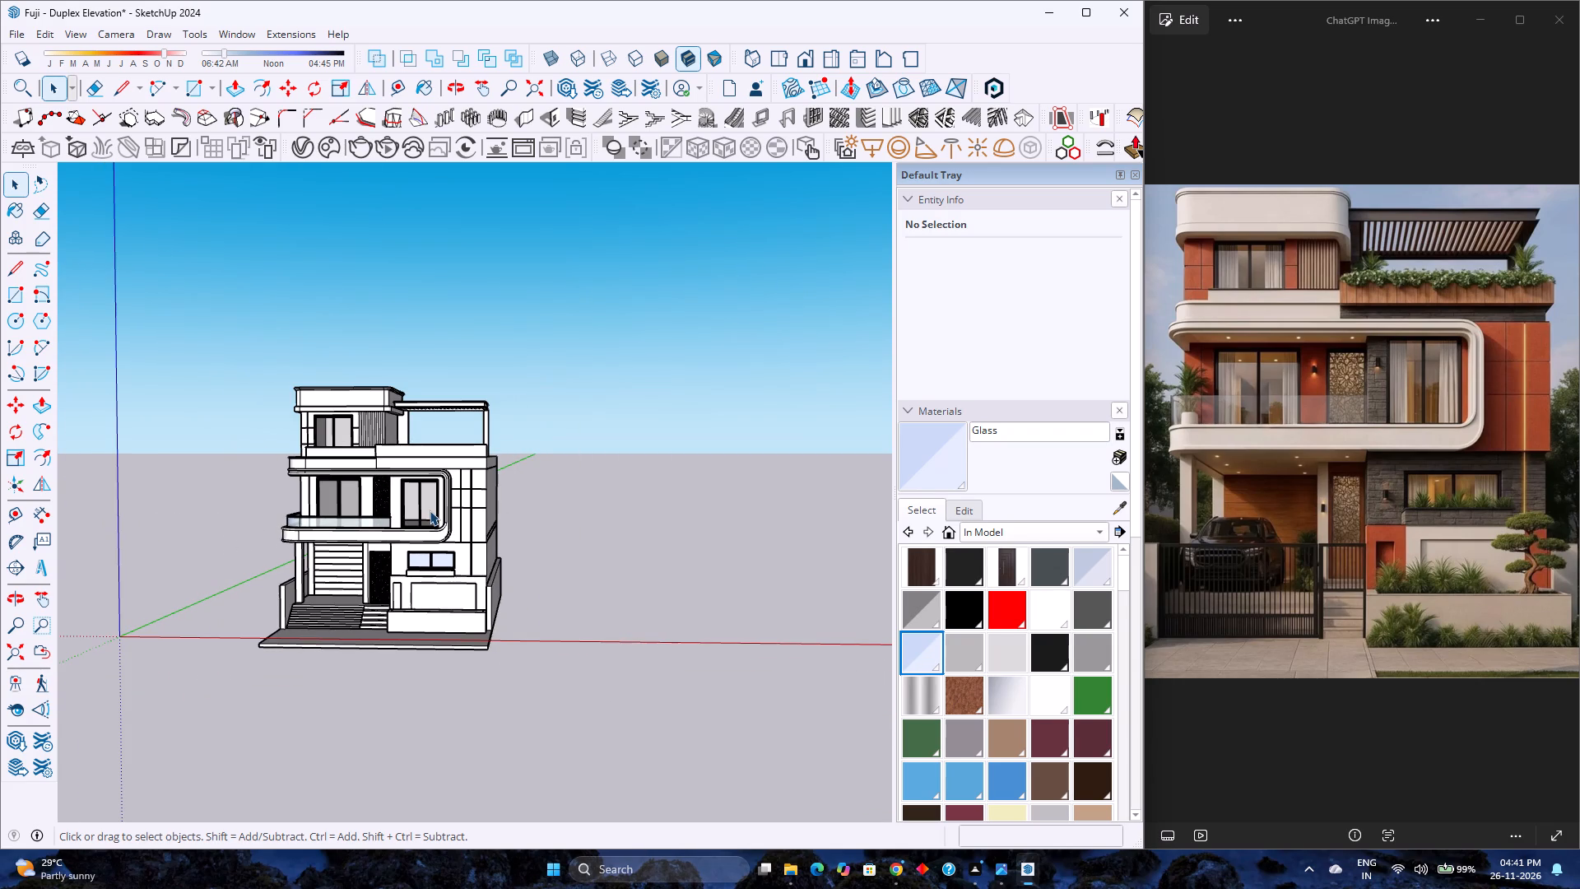
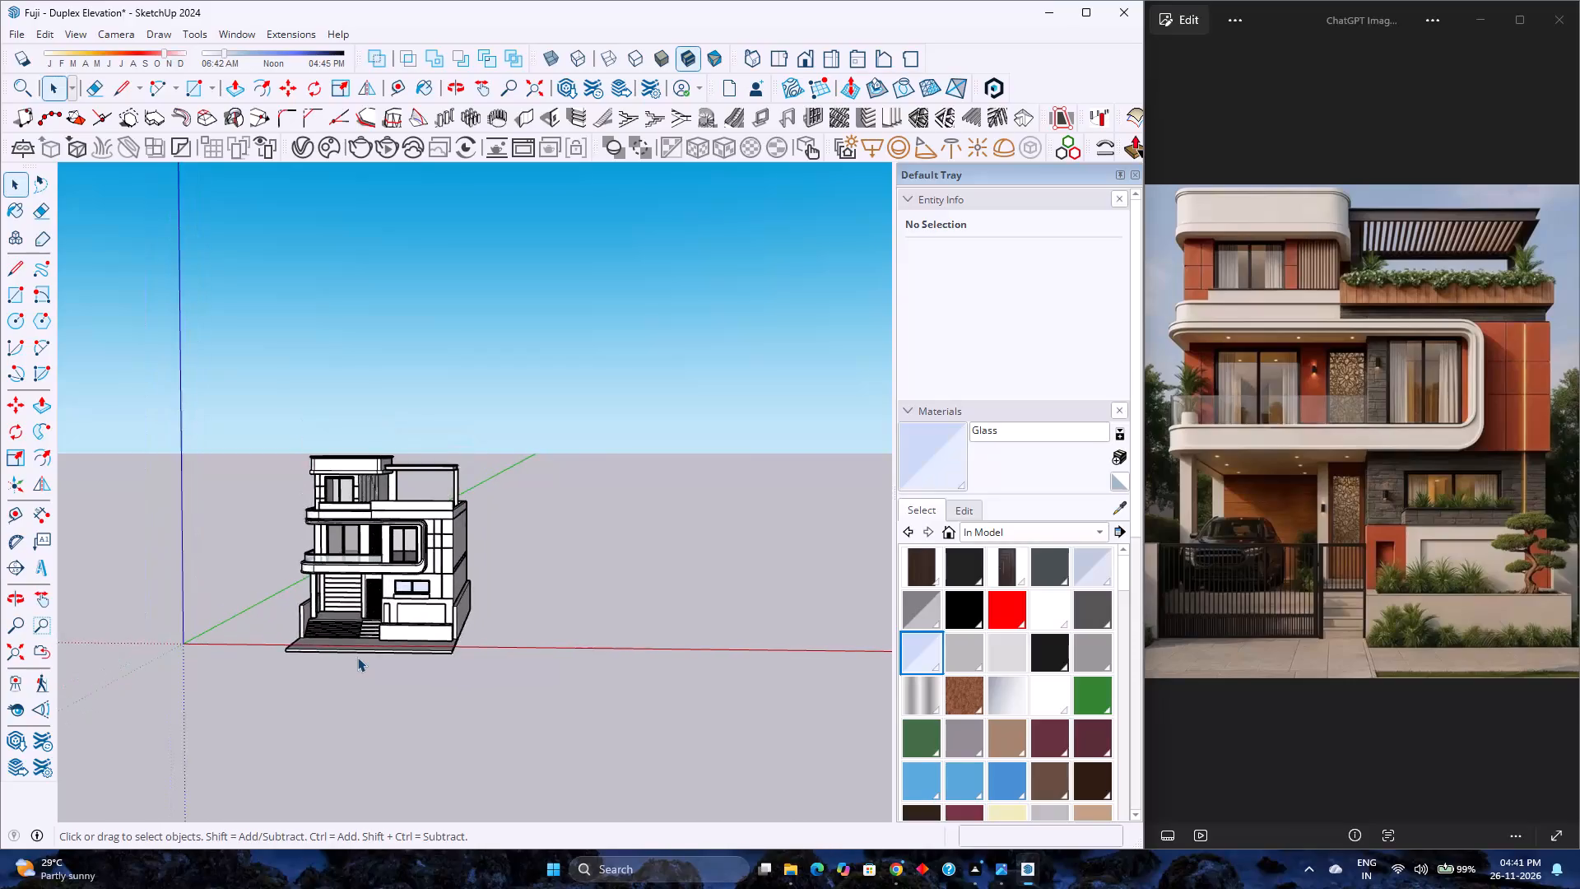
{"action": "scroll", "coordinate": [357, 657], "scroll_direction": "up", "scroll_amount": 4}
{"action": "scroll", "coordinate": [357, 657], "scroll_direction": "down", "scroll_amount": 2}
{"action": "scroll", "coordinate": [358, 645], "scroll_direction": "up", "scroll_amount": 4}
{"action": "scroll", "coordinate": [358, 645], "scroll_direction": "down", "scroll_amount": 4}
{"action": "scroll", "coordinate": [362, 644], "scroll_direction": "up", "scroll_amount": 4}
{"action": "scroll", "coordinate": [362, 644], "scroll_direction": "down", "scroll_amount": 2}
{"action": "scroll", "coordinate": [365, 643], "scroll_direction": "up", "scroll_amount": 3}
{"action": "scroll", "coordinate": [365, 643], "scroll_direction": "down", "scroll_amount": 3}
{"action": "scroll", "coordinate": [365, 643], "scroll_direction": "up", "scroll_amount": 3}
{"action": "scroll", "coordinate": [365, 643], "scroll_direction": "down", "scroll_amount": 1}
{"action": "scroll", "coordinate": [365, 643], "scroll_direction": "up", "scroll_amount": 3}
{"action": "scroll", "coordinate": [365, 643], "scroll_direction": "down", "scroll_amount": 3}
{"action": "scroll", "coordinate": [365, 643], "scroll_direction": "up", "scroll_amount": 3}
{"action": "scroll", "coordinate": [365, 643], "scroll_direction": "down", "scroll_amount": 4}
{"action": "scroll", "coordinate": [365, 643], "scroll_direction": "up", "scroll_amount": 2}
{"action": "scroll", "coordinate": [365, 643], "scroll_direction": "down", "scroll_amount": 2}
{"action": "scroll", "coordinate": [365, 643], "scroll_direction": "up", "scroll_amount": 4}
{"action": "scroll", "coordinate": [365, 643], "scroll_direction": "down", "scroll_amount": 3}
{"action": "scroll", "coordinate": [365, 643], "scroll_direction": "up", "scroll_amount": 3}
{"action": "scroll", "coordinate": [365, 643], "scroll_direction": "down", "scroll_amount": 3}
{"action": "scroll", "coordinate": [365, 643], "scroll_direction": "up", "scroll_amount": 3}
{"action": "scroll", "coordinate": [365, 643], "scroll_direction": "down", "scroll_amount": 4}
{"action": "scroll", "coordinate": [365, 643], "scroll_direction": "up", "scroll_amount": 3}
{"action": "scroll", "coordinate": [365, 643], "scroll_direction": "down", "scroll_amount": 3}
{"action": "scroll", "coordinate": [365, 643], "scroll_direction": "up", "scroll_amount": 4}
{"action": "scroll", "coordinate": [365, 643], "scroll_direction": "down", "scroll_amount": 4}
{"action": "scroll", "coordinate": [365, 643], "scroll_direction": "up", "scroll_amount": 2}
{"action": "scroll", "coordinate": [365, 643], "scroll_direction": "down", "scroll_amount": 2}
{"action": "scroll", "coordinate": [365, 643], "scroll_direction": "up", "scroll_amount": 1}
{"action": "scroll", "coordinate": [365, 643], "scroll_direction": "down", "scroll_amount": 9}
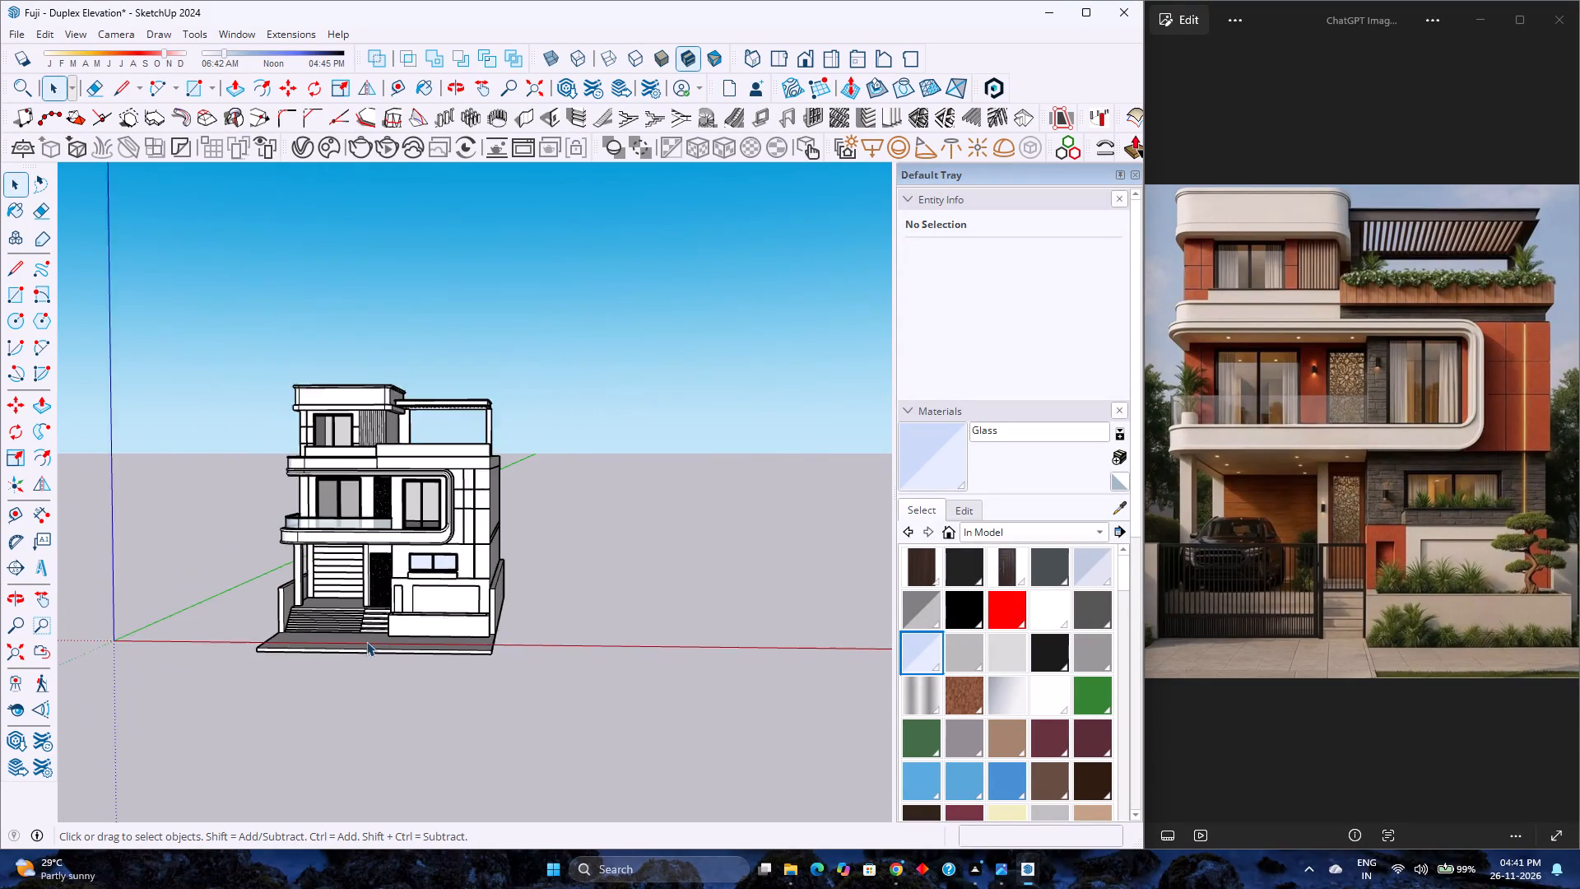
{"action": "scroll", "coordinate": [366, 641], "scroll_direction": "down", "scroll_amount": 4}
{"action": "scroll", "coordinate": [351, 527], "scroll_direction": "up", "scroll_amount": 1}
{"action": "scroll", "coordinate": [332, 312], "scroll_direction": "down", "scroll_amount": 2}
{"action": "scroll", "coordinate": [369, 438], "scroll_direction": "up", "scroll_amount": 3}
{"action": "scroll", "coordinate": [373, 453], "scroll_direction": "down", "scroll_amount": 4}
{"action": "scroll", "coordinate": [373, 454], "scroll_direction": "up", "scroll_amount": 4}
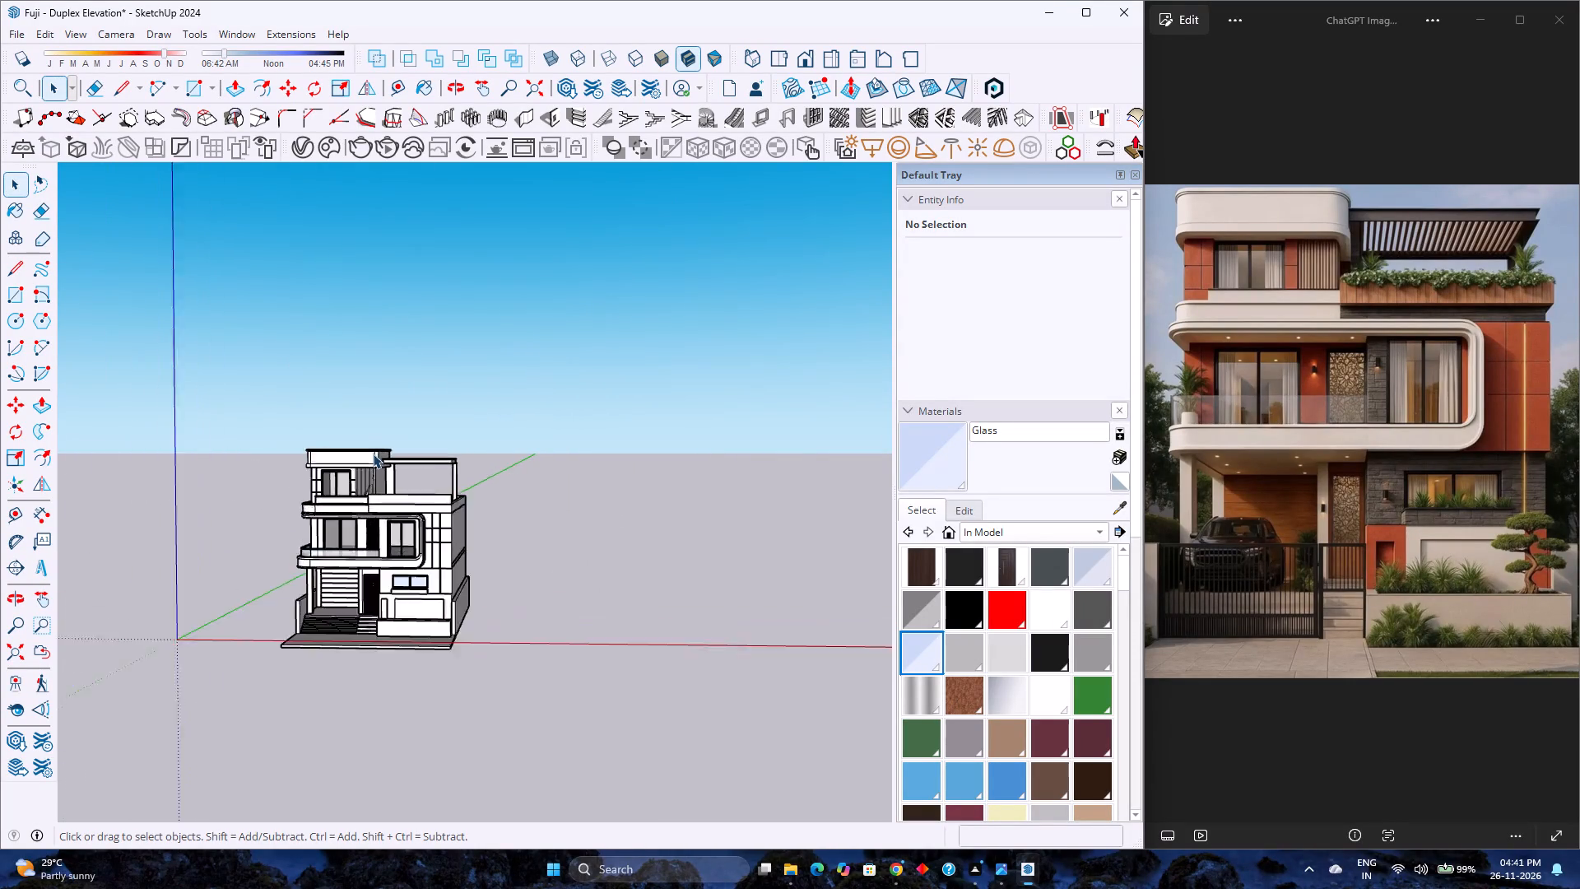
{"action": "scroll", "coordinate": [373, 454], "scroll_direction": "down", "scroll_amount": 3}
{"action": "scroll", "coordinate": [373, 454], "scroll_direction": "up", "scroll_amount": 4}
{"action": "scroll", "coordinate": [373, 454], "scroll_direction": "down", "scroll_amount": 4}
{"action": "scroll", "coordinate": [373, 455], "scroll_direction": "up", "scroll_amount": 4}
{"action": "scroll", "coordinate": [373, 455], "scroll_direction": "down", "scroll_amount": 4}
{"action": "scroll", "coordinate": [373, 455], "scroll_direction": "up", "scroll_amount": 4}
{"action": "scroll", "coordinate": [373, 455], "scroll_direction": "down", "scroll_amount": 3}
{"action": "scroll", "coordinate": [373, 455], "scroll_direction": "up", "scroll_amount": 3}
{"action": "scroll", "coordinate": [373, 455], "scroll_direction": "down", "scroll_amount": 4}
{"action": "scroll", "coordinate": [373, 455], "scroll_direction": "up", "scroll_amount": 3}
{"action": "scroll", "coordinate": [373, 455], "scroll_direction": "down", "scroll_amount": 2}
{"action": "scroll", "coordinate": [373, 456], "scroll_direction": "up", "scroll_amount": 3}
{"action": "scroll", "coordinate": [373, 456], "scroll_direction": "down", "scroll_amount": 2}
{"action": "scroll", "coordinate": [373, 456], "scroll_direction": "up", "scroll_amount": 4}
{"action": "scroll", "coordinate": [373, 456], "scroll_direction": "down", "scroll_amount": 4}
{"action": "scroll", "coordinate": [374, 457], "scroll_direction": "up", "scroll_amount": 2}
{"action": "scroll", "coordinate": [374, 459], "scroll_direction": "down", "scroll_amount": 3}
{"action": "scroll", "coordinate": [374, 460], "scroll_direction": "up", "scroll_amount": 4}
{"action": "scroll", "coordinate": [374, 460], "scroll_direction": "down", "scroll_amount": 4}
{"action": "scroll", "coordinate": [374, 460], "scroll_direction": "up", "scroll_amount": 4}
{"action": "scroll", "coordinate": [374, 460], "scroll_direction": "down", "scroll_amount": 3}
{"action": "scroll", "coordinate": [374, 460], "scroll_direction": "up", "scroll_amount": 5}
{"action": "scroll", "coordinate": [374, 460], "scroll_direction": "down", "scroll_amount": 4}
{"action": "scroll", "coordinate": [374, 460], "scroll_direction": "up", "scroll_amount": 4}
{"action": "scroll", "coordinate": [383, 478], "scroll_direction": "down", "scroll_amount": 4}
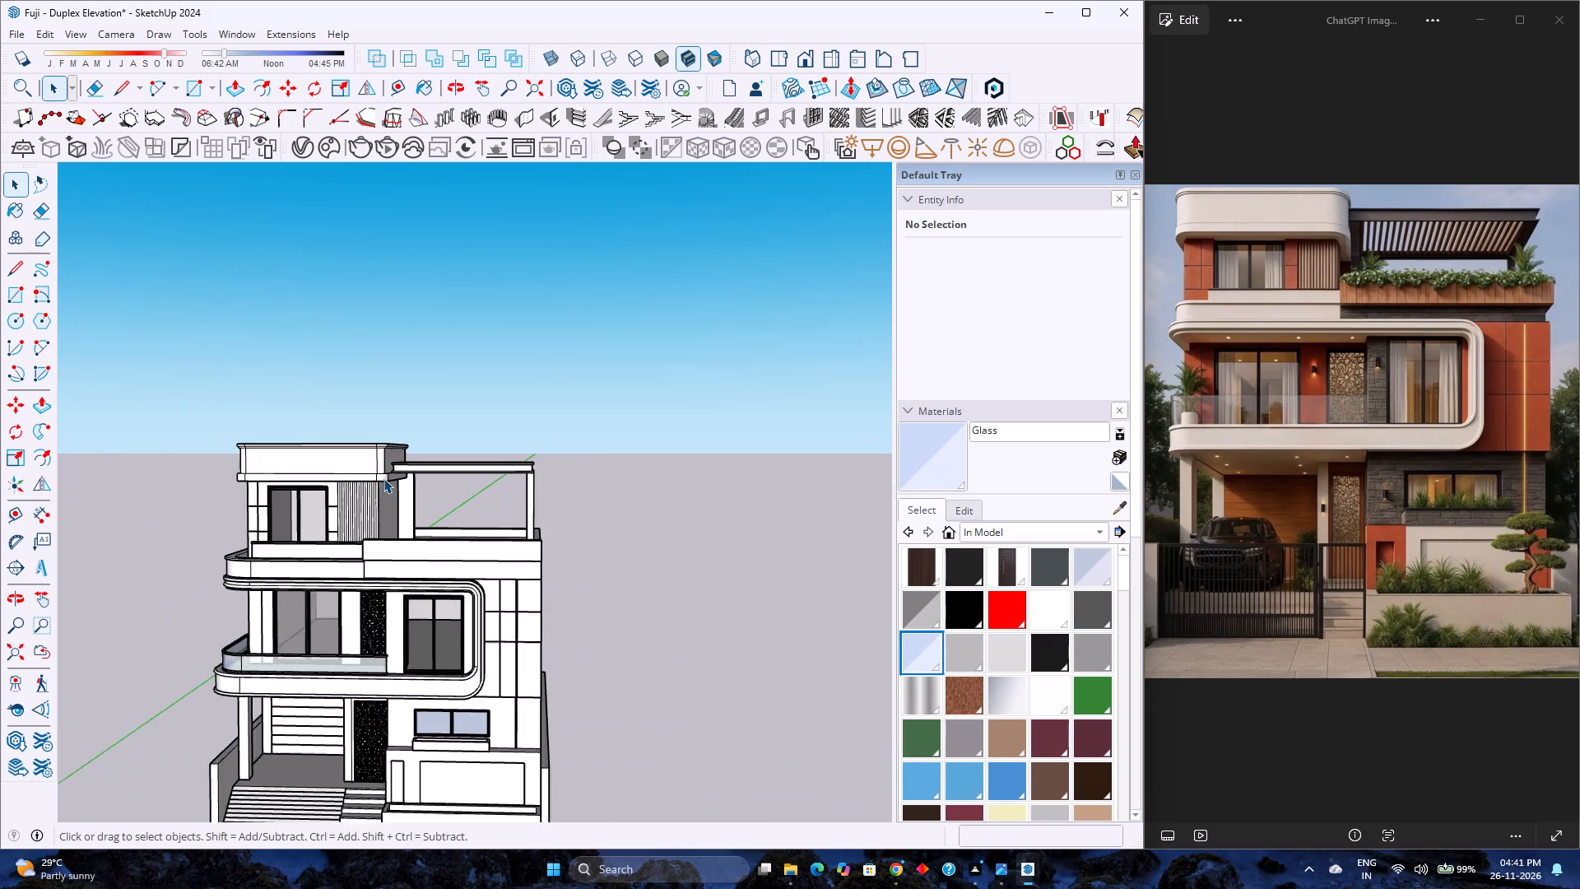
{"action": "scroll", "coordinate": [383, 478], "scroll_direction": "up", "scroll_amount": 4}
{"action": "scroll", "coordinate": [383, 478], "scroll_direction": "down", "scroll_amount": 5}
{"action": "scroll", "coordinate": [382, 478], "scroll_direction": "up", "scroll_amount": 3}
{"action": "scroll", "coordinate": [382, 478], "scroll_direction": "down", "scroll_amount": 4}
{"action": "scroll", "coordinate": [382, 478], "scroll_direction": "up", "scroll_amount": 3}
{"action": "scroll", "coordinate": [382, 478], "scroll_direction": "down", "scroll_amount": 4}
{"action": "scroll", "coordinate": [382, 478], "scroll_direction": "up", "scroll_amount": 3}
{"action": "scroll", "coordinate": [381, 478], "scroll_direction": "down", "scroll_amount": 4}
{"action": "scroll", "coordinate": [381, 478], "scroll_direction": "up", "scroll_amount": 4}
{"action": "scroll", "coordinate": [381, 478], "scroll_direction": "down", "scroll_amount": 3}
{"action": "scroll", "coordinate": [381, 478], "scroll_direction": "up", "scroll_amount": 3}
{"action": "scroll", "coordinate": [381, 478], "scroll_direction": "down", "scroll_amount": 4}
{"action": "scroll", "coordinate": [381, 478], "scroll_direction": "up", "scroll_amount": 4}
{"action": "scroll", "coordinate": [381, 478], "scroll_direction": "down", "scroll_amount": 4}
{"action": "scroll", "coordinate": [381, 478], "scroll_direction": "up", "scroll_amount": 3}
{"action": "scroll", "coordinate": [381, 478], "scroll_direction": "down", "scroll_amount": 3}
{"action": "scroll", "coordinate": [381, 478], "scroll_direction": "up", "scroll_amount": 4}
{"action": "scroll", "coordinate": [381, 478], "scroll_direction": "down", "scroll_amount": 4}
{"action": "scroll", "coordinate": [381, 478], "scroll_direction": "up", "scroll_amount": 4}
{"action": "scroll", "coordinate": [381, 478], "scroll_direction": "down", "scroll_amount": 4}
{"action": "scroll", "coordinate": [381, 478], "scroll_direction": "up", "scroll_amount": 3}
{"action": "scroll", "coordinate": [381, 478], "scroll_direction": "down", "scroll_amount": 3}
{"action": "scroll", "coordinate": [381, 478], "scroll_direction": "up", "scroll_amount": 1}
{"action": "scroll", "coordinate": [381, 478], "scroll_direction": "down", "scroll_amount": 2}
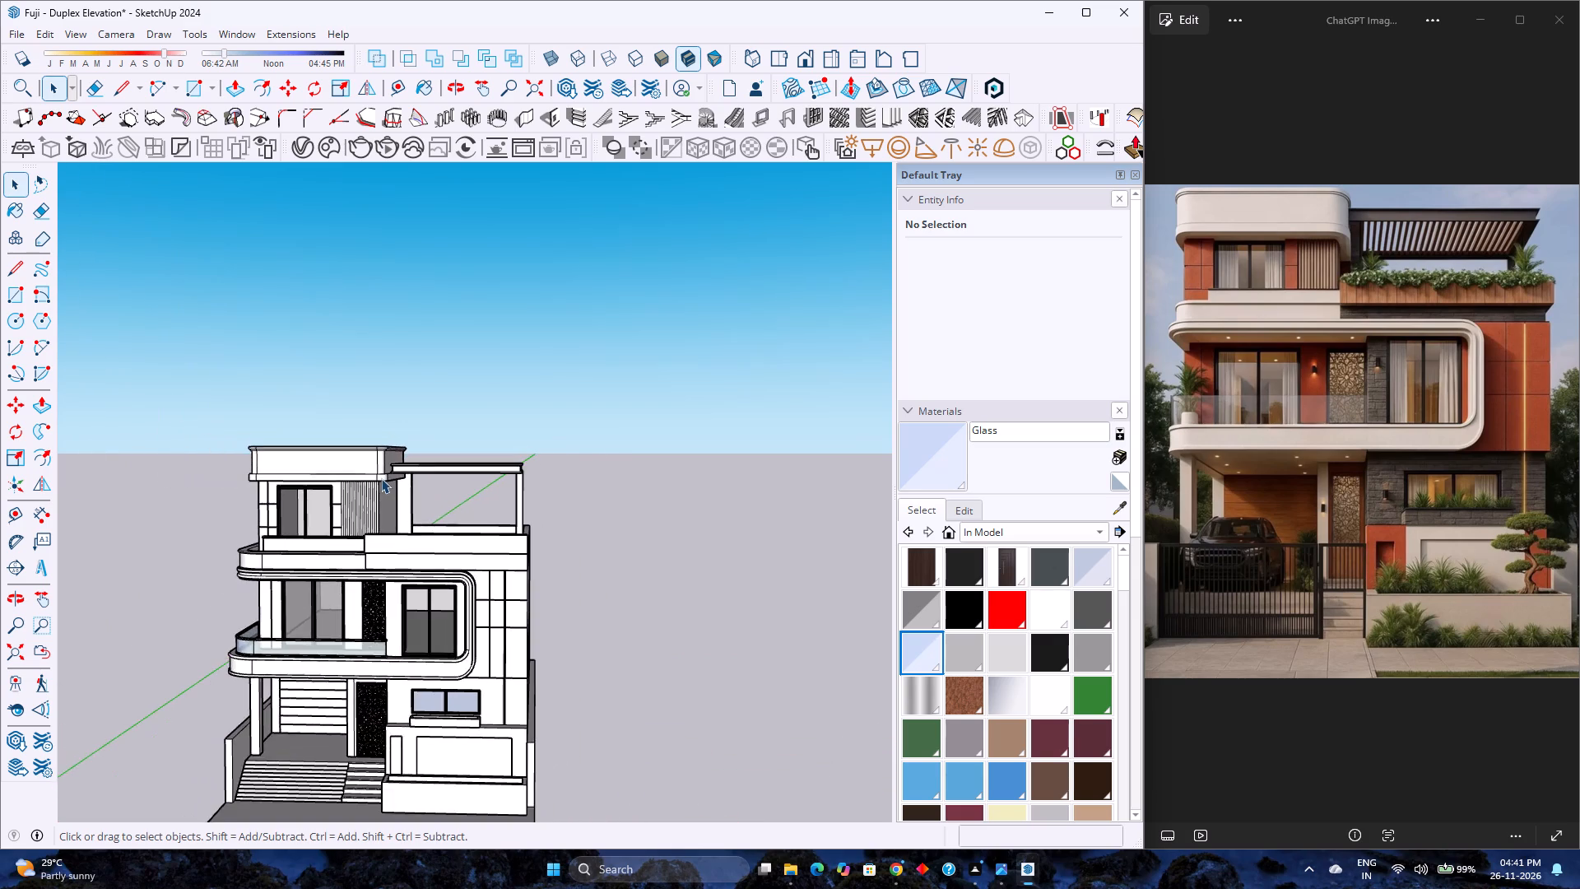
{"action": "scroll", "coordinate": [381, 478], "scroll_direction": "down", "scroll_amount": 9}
Examine the whole front facade and the first-floor balcony and entrance area against the reference image.
{"action": "left_click", "coordinate": [10, 655]}
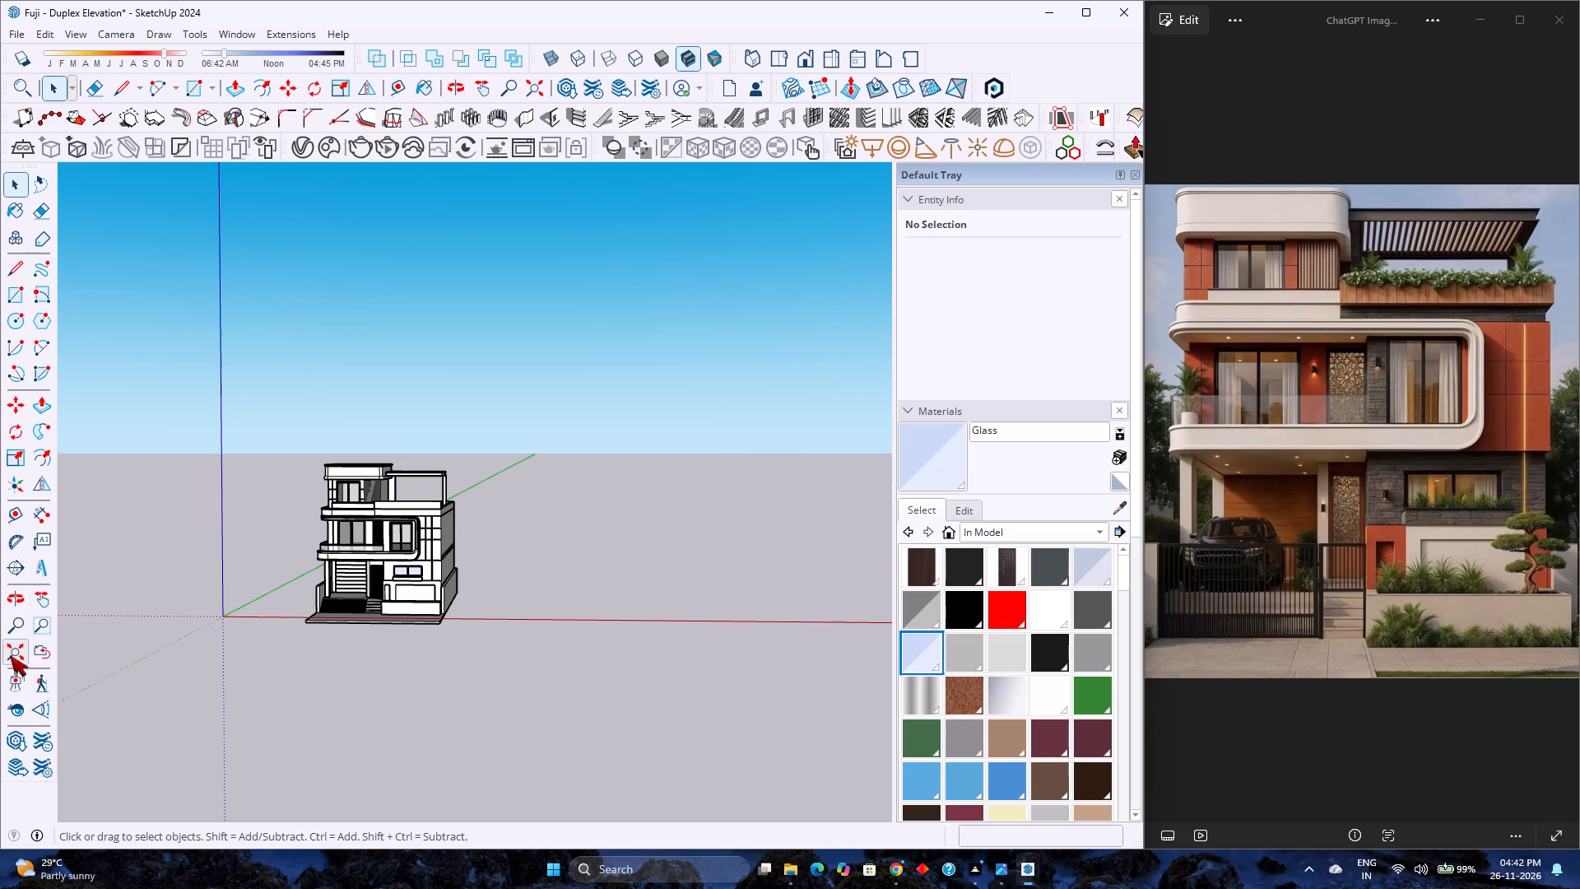
{"action": "scroll", "coordinate": [435, 535], "scroll_direction": "down", "scroll_amount": 2}
{"action": "scroll", "coordinate": [434, 535], "scroll_direction": "up", "scroll_amount": 1}
{"action": "scroll", "coordinate": [434, 535], "scroll_direction": "down", "scroll_amount": 2}
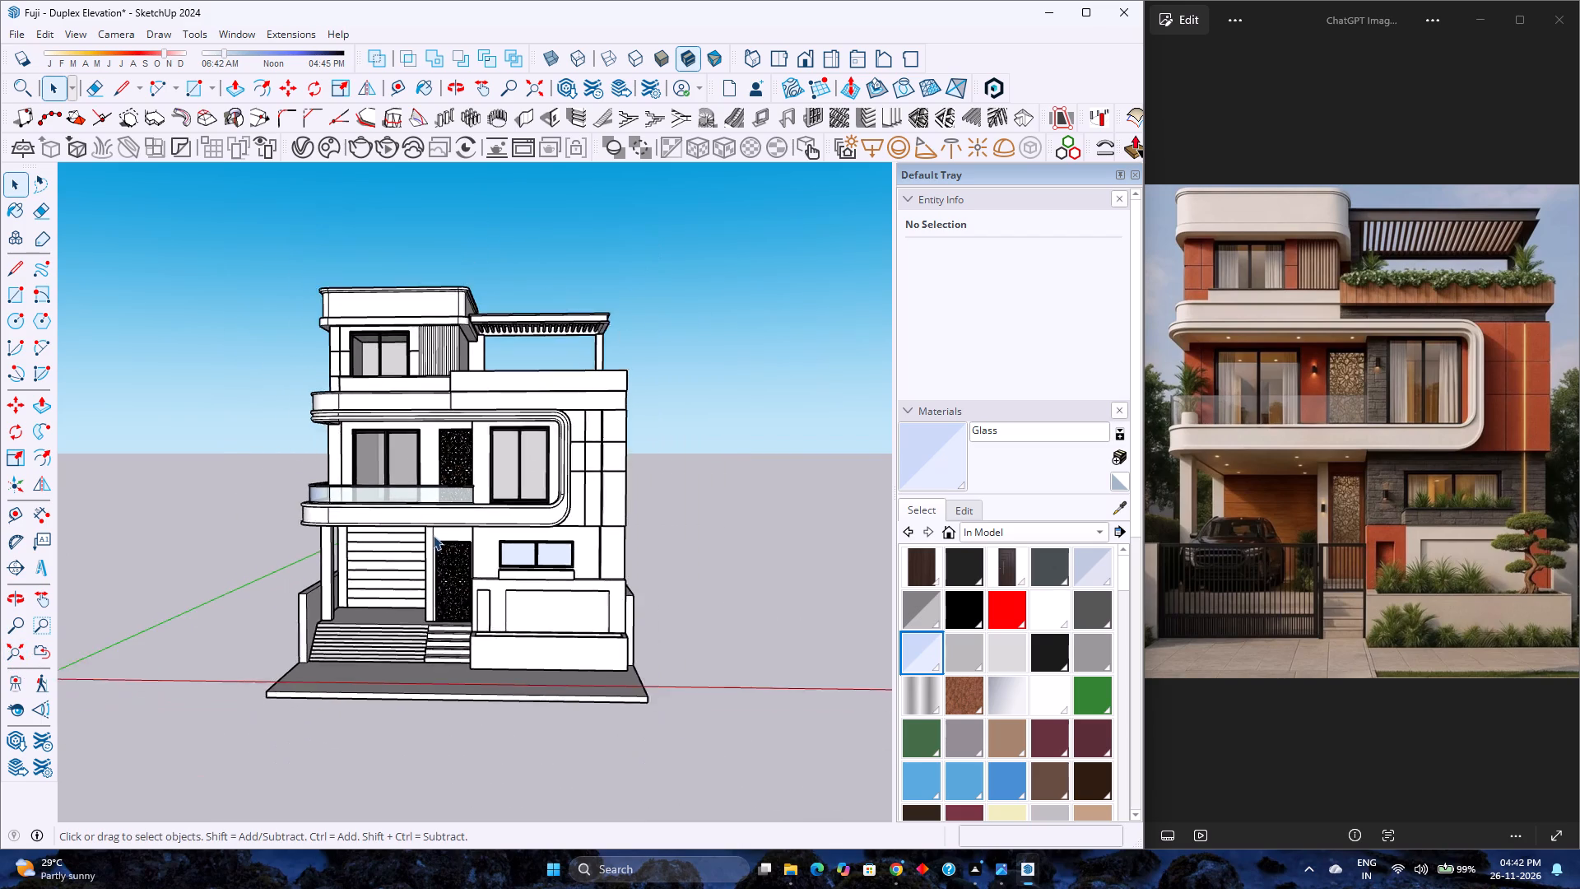
{"action": "scroll", "coordinate": [433, 535], "scroll_direction": "down", "scroll_amount": 2}
{"action": "left_click", "coordinate": [13, 651]}
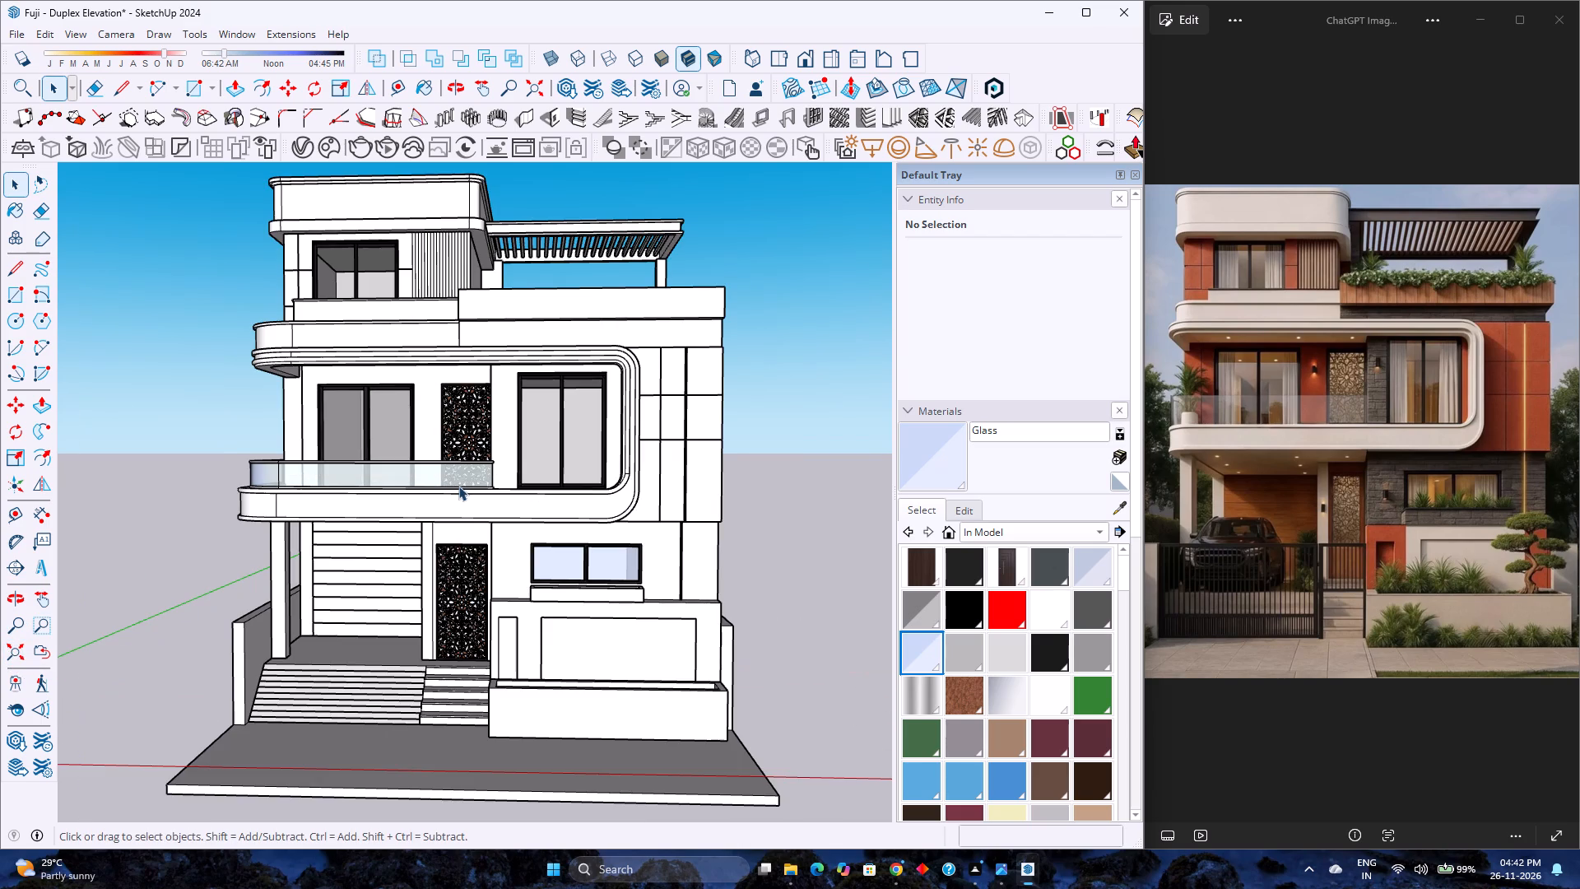
{"action": "scroll", "coordinate": [462, 491], "scroll_direction": "down", "scroll_amount": 2}
{"action": "scroll", "coordinate": [128, 386], "scroll_direction": "up", "scroll_amount": 2}
{"action": "scroll", "coordinate": [128, 386], "scroll_direction": "down", "scroll_amount": 1}
{"action": "scroll", "coordinate": [128, 386], "scroll_direction": "up", "scroll_amount": 1}
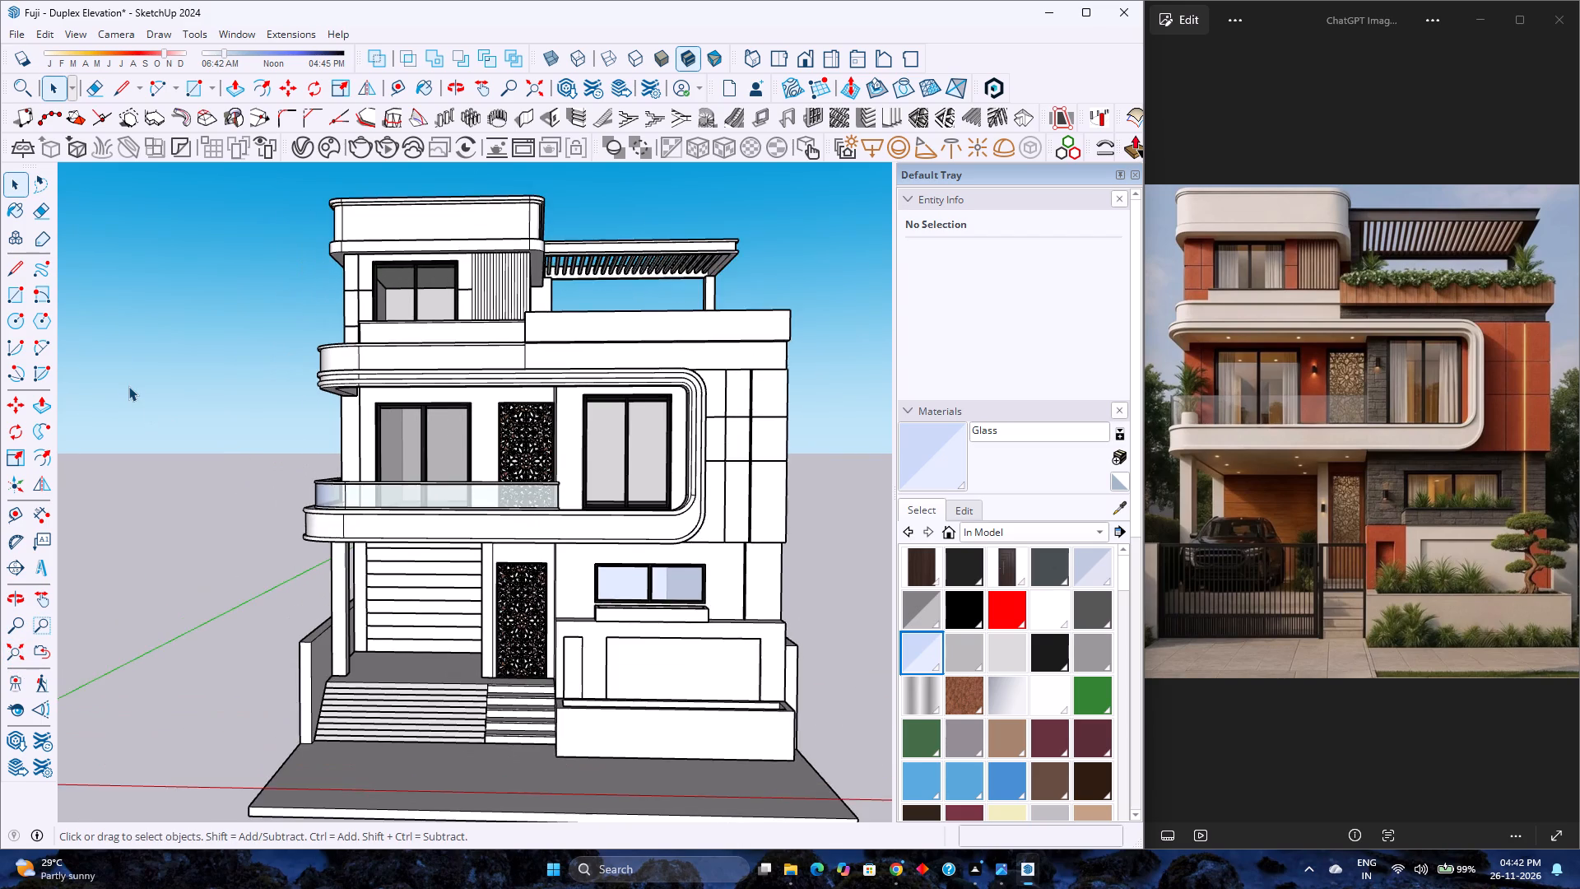
{"action": "scroll", "coordinate": [128, 386], "scroll_direction": "down", "scroll_amount": 1}
{"action": "scroll", "coordinate": [128, 386], "scroll_direction": "up", "scroll_amount": 1}
{"action": "scroll", "coordinate": [128, 386], "scroll_direction": "down", "scroll_amount": 1}
{"action": "scroll", "coordinate": [128, 386], "scroll_direction": "up", "scroll_amount": 1}
{"action": "scroll", "coordinate": [128, 386], "scroll_direction": "down", "scroll_amount": 1}
{"action": "scroll", "coordinate": [128, 386], "scroll_direction": "up", "scroll_amount": 1}
{"action": "scroll", "coordinate": [128, 386], "scroll_direction": "down", "scroll_amount": 2}
{"action": "scroll", "coordinate": [128, 386], "scroll_direction": "up", "scroll_amount": 1}
{"action": "scroll", "coordinate": [128, 386], "scroll_direction": "down", "scroll_amount": 1}
{"action": "scroll", "coordinate": [128, 386], "scroll_direction": "up", "scroll_amount": 2}
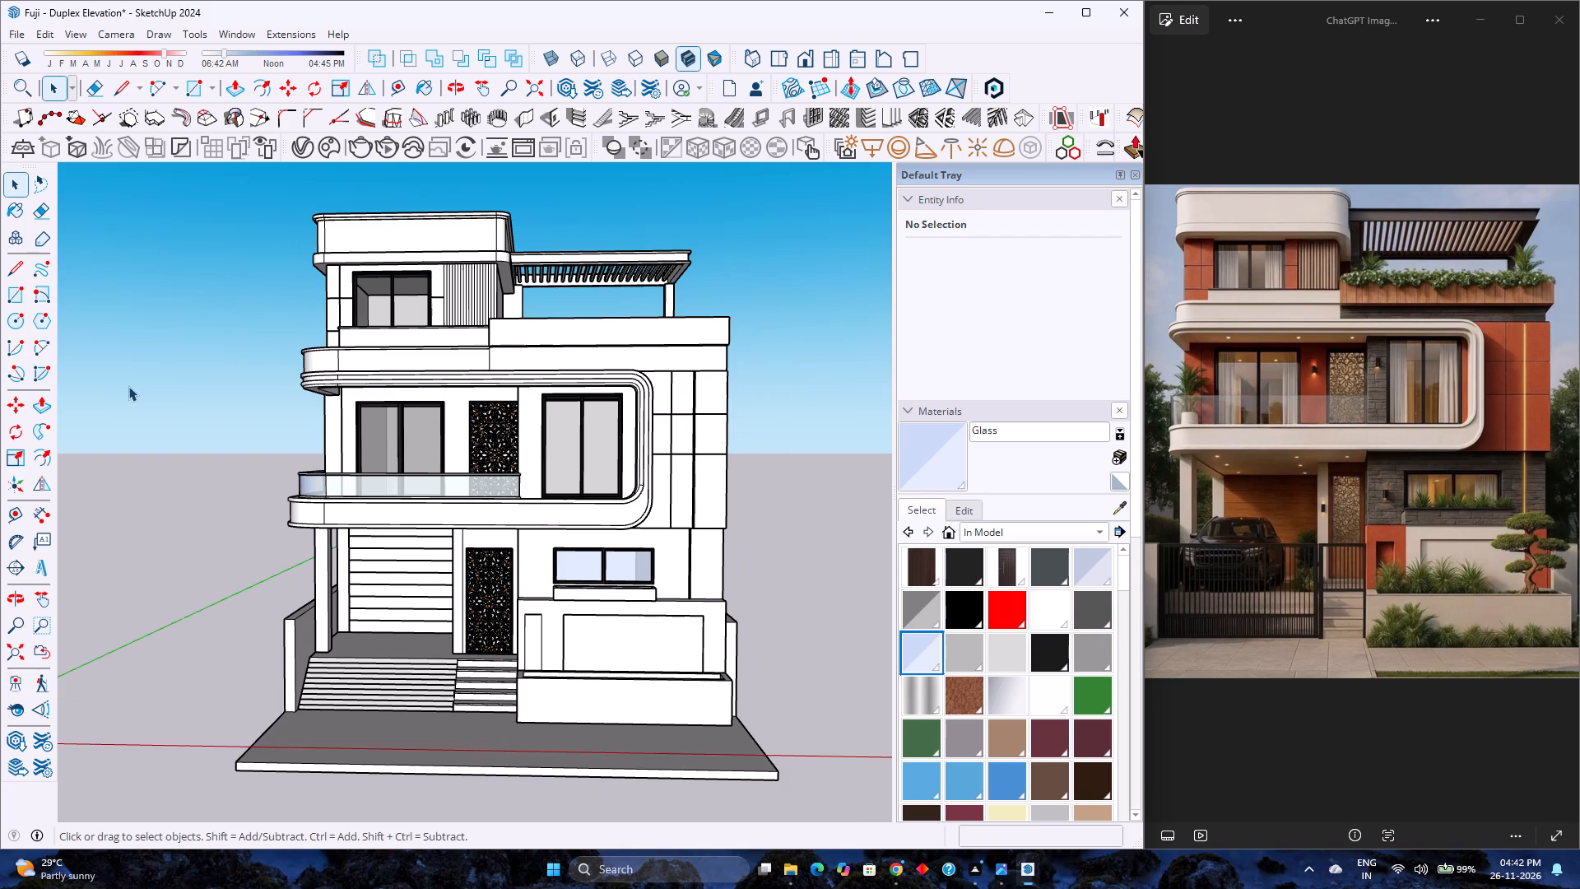
{"action": "scroll", "coordinate": [128, 386], "scroll_direction": "down", "scroll_amount": 2}
{"action": "scroll", "coordinate": [128, 386], "scroll_direction": "up", "scroll_amount": 1}
{"action": "scroll", "coordinate": [128, 386], "scroll_direction": "down", "scroll_amount": 1}
{"action": "scroll", "coordinate": [128, 386], "scroll_direction": "up", "scroll_amount": 2}
{"action": "scroll", "coordinate": [128, 386], "scroll_direction": "down", "scroll_amount": 2}
{"action": "scroll", "coordinate": [128, 386], "scroll_direction": "up", "scroll_amount": 2}
{"action": "scroll", "coordinate": [128, 386], "scroll_direction": "down", "scroll_amount": 2}
{"action": "scroll", "coordinate": [128, 386], "scroll_direction": "up", "scroll_amount": 1}
{"action": "scroll", "coordinate": [128, 386], "scroll_direction": "down", "scroll_amount": 2}
{"action": "scroll", "coordinate": [128, 386], "scroll_direction": "up", "scroll_amount": 3}
{"action": "scroll", "coordinate": [128, 386], "scroll_direction": "down", "scroll_amount": 3}
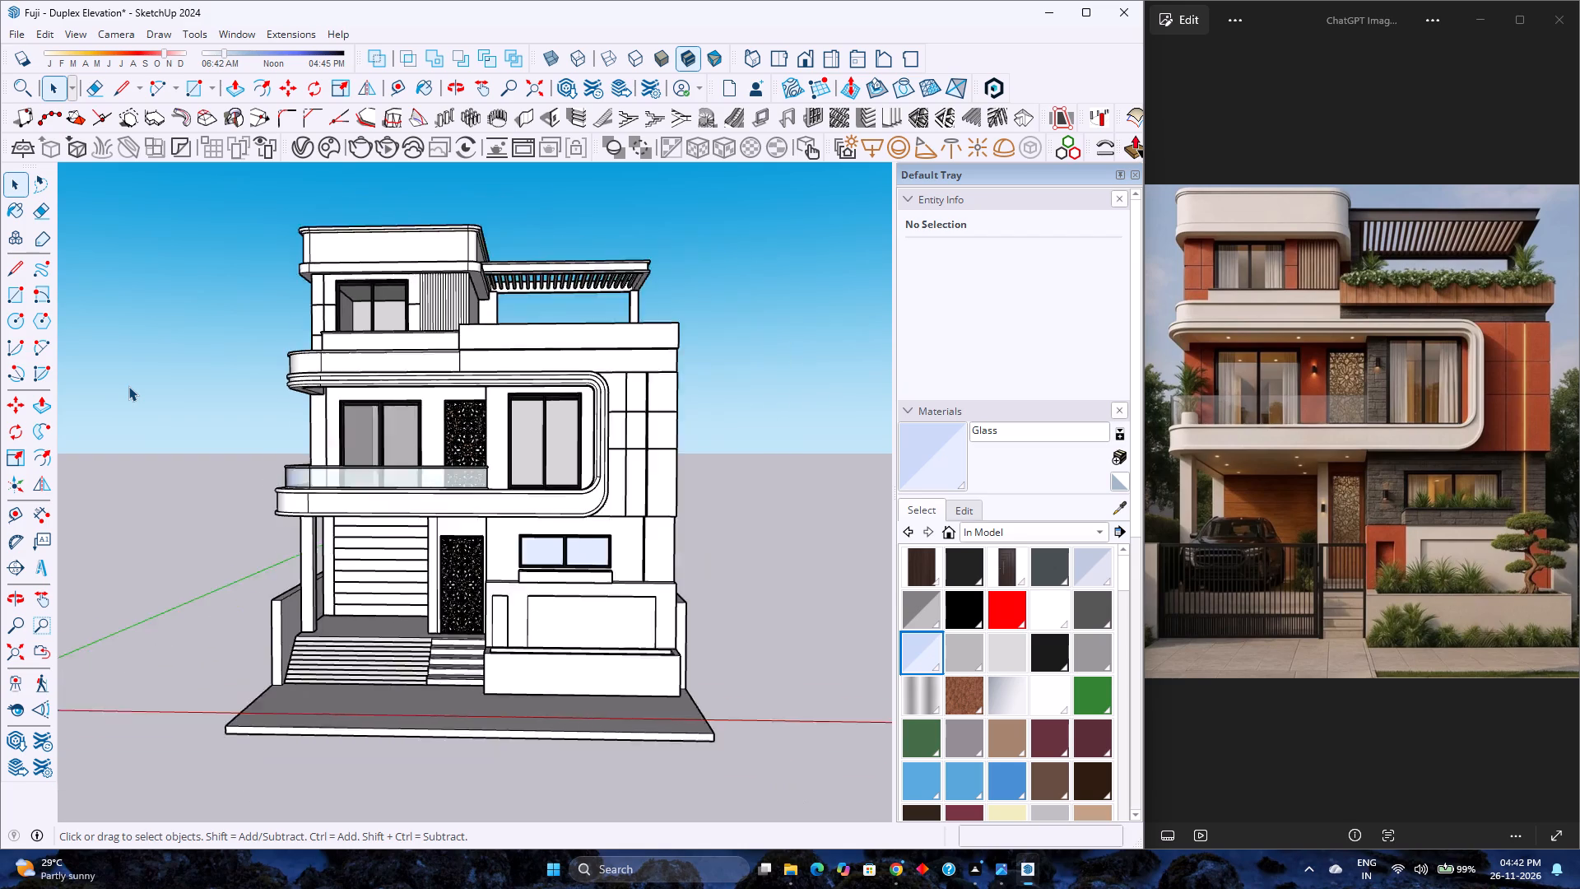
{"action": "scroll", "coordinate": [128, 386], "scroll_direction": "up", "scroll_amount": 4}
{"action": "scroll", "coordinate": [128, 386], "scroll_direction": "down", "scroll_amount": 4}
{"action": "scroll", "coordinate": [129, 397], "scroll_direction": "up", "scroll_amount": 3}
{"action": "scroll", "coordinate": [129, 397], "scroll_direction": "down", "scroll_amount": 4}
{"action": "scroll", "coordinate": [150, 362], "scroll_direction": "up", "scroll_amount": 1}
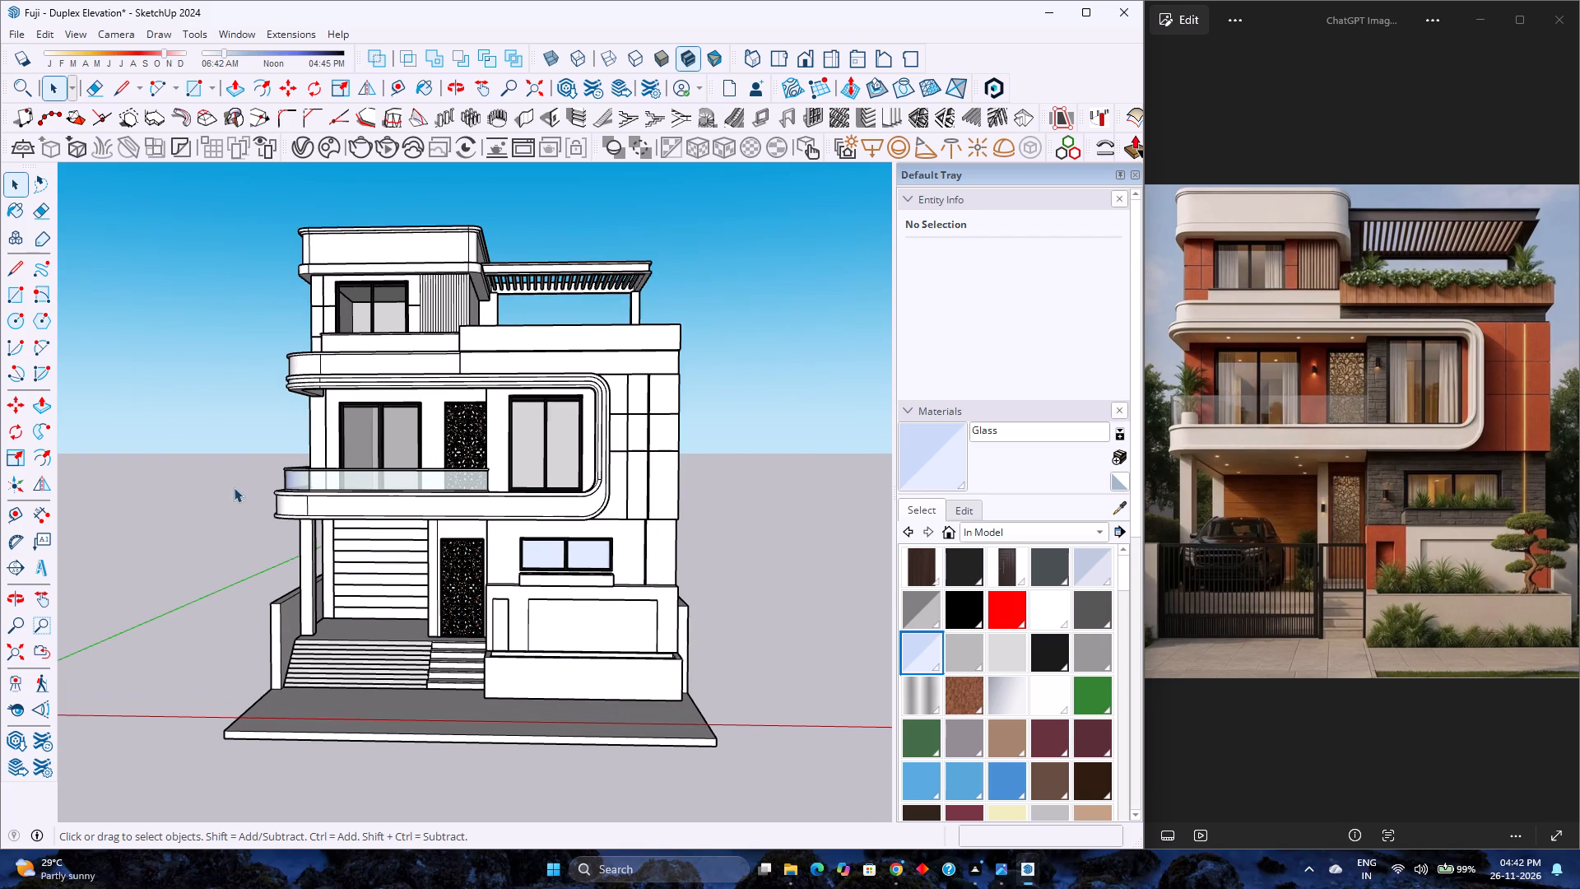
{"action": "scroll", "coordinate": [255, 485], "scroll_direction": "down", "scroll_amount": 2}
{"action": "scroll", "coordinate": [270, 492], "scroll_direction": "up", "scroll_amount": 2}
{"action": "scroll", "coordinate": [277, 496], "scroll_direction": "down", "scroll_amount": 2}
{"action": "scroll", "coordinate": [278, 496], "scroll_direction": "up", "scroll_amount": 3}
{"action": "scroll", "coordinate": [278, 496], "scroll_direction": "down", "scroll_amount": 1}
{"action": "scroll", "coordinate": [278, 496], "scroll_direction": "up", "scroll_amount": 2}
{"action": "scroll", "coordinate": [278, 496], "scroll_direction": "down", "scroll_amount": 3}
{"action": "scroll", "coordinate": [278, 496], "scroll_direction": "up", "scroll_amount": 2}
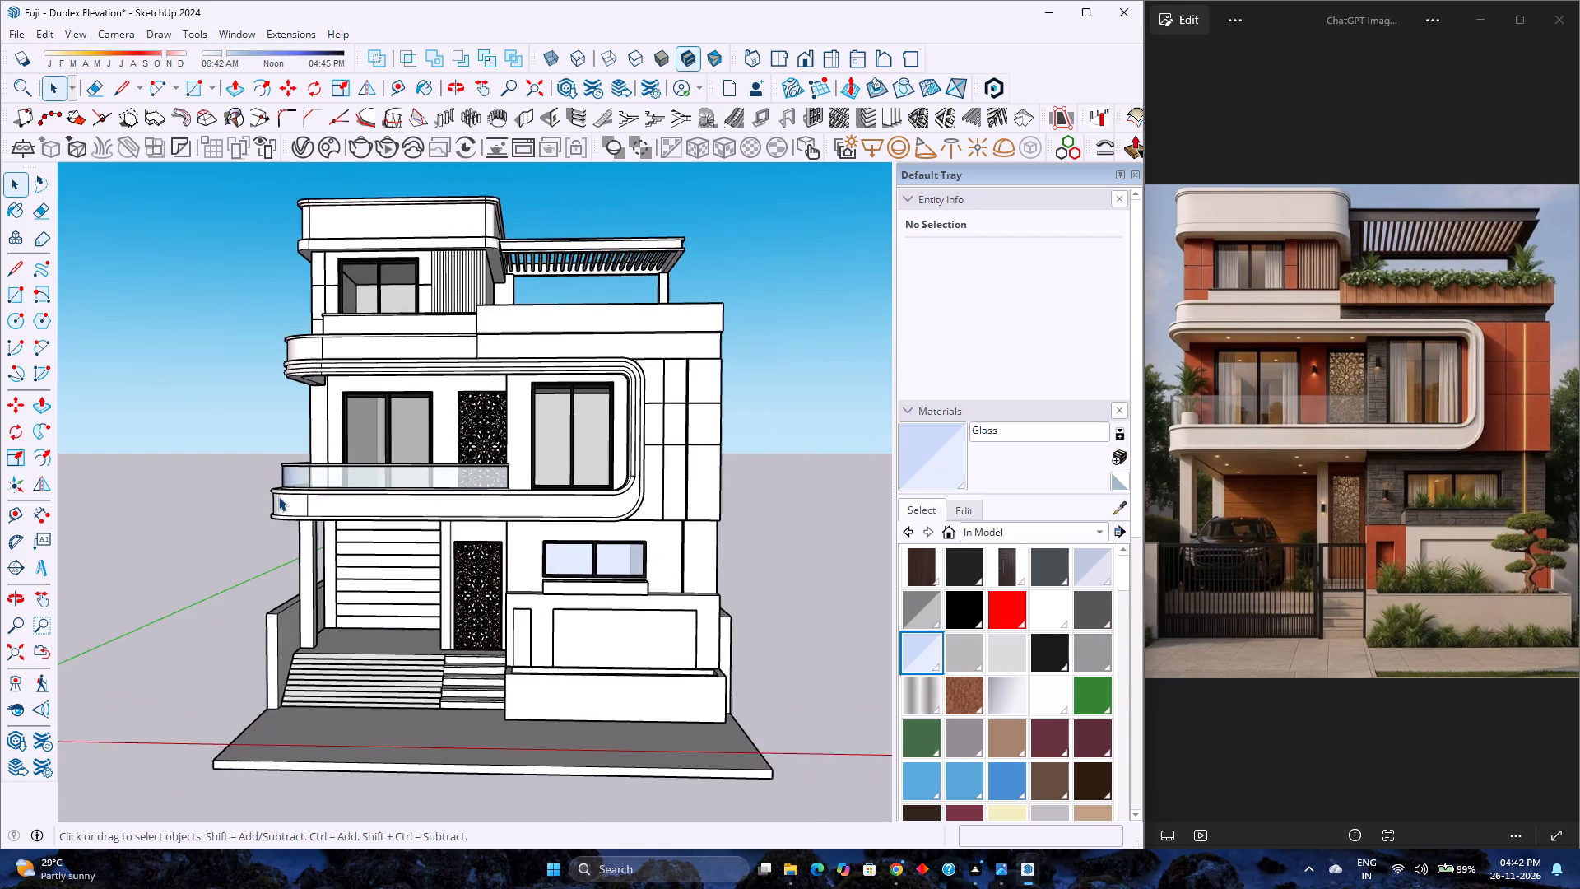
{"action": "scroll", "coordinate": [278, 496], "scroll_direction": "down", "scroll_amount": 3}
{"action": "scroll", "coordinate": [278, 496], "scroll_direction": "up", "scroll_amount": 3}
{"action": "scroll", "coordinate": [278, 496], "scroll_direction": "down", "scroll_amount": 1}
{"action": "scroll", "coordinate": [278, 496], "scroll_direction": "up", "scroll_amount": 2}
{"action": "scroll", "coordinate": [278, 496], "scroll_direction": "down", "scroll_amount": 4}
{"action": "scroll", "coordinate": [278, 496], "scroll_direction": "up", "scroll_amount": 3}
{"action": "scroll", "coordinate": [278, 496], "scroll_direction": "down", "scroll_amount": 3}
{"action": "scroll", "coordinate": [292, 504], "scroll_direction": "up", "scroll_amount": 4}
{"action": "scroll", "coordinate": [292, 504], "scroll_direction": "down", "scroll_amount": 2}
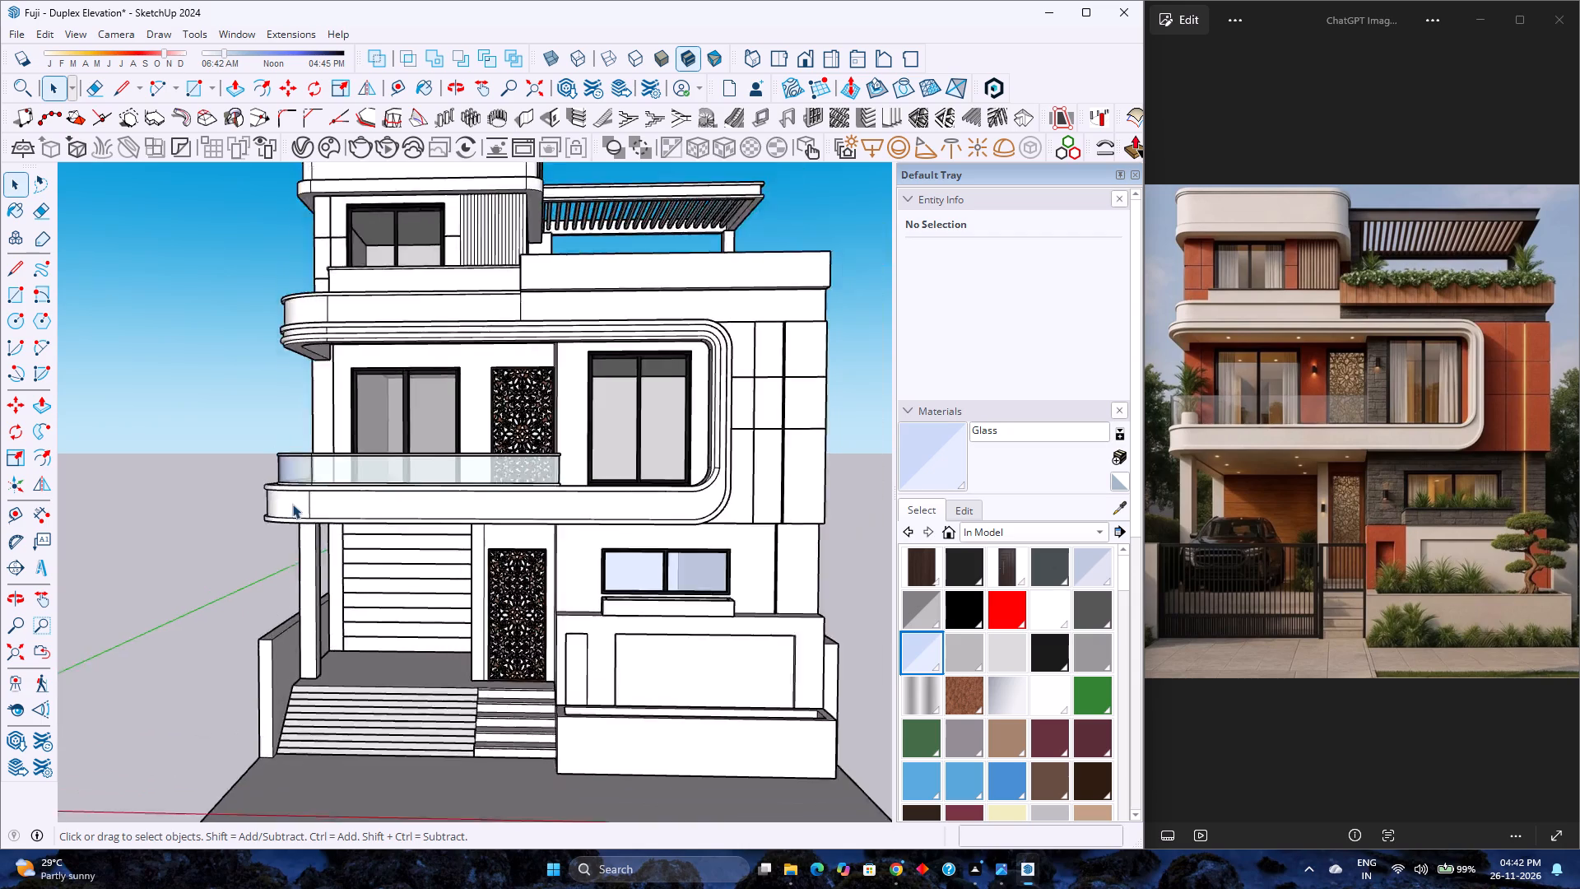
{"action": "scroll", "coordinate": [292, 504], "scroll_direction": "down", "scroll_amount": 2}
{"action": "scroll", "coordinate": [292, 504], "scroll_direction": "up", "scroll_amount": 4}
{"action": "scroll", "coordinate": [292, 504], "scroll_direction": "down", "scroll_amount": 3}
{"action": "scroll", "coordinate": [292, 504], "scroll_direction": "up", "scroll_amount": 3}
{"action": "scroll", "coordinate": [292, 504], "scroll_direction": "down", "scroll_amount": 2}
{"action": "scroll", "coordinate": [292, 504], "scroll_direction": "up", "scroll_amount": 2}
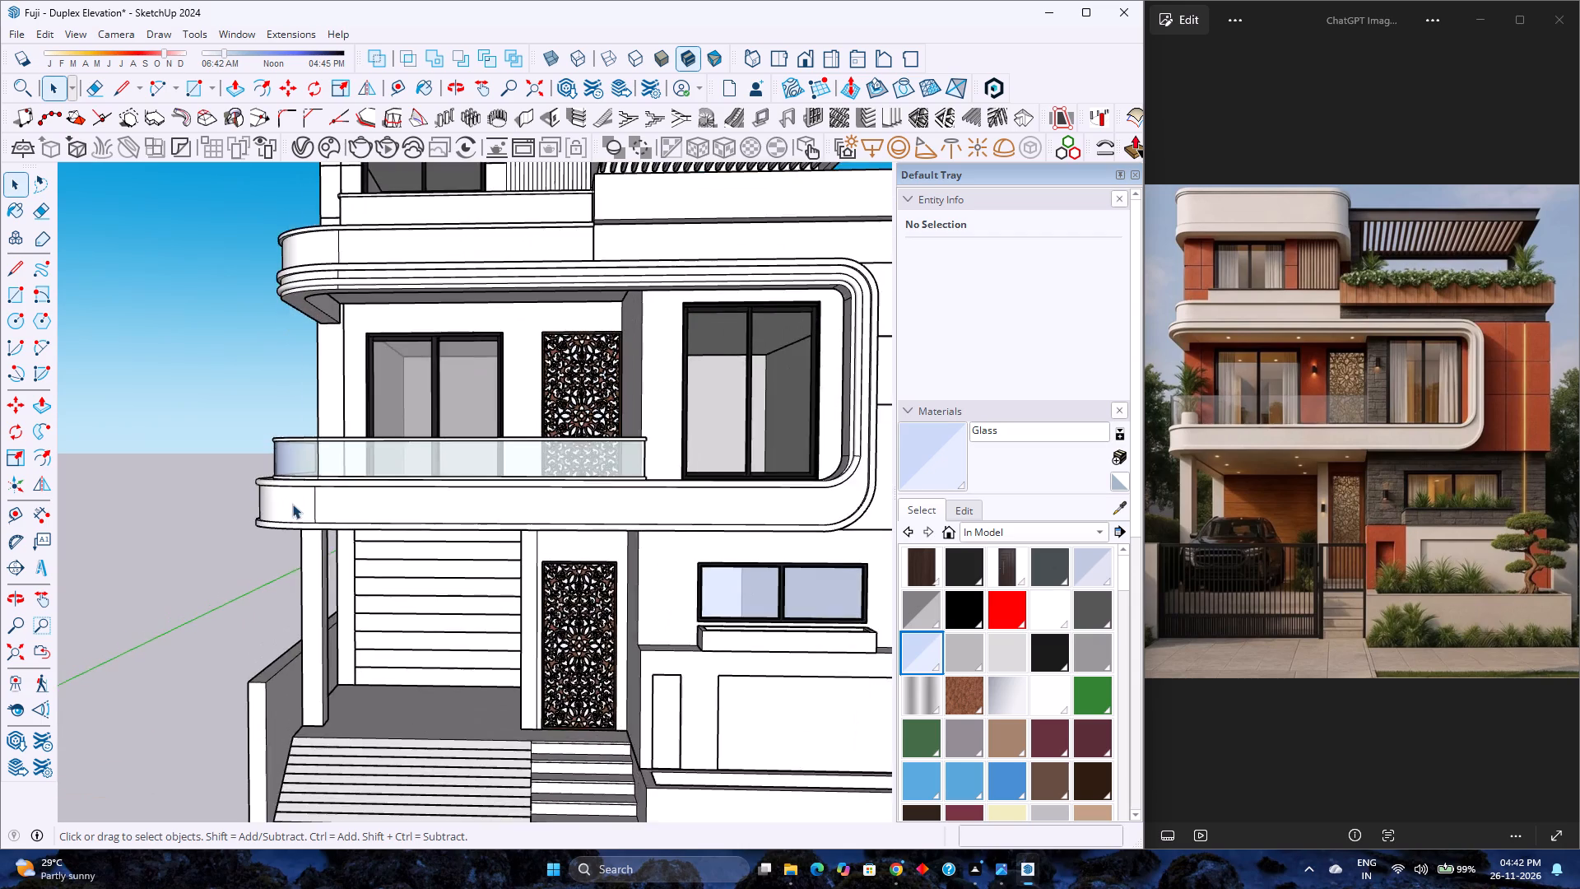
{"action": "scroll", "coordinate": [292, 504], "scroll_direction": "down", "scroll_amount": 3}
{"action": "scroll", "coordinate": [292, 504], "scroll_direction": "up", "scroll_amount": 3}
{"action": "scroll", "coordinate": [292, 504], "scroll_direction": "down", "scroll_amount": 2}
{"action": "scroll", "coordinate": [292, 504], "scroll_direction": "up", "scroll_amount": 1}
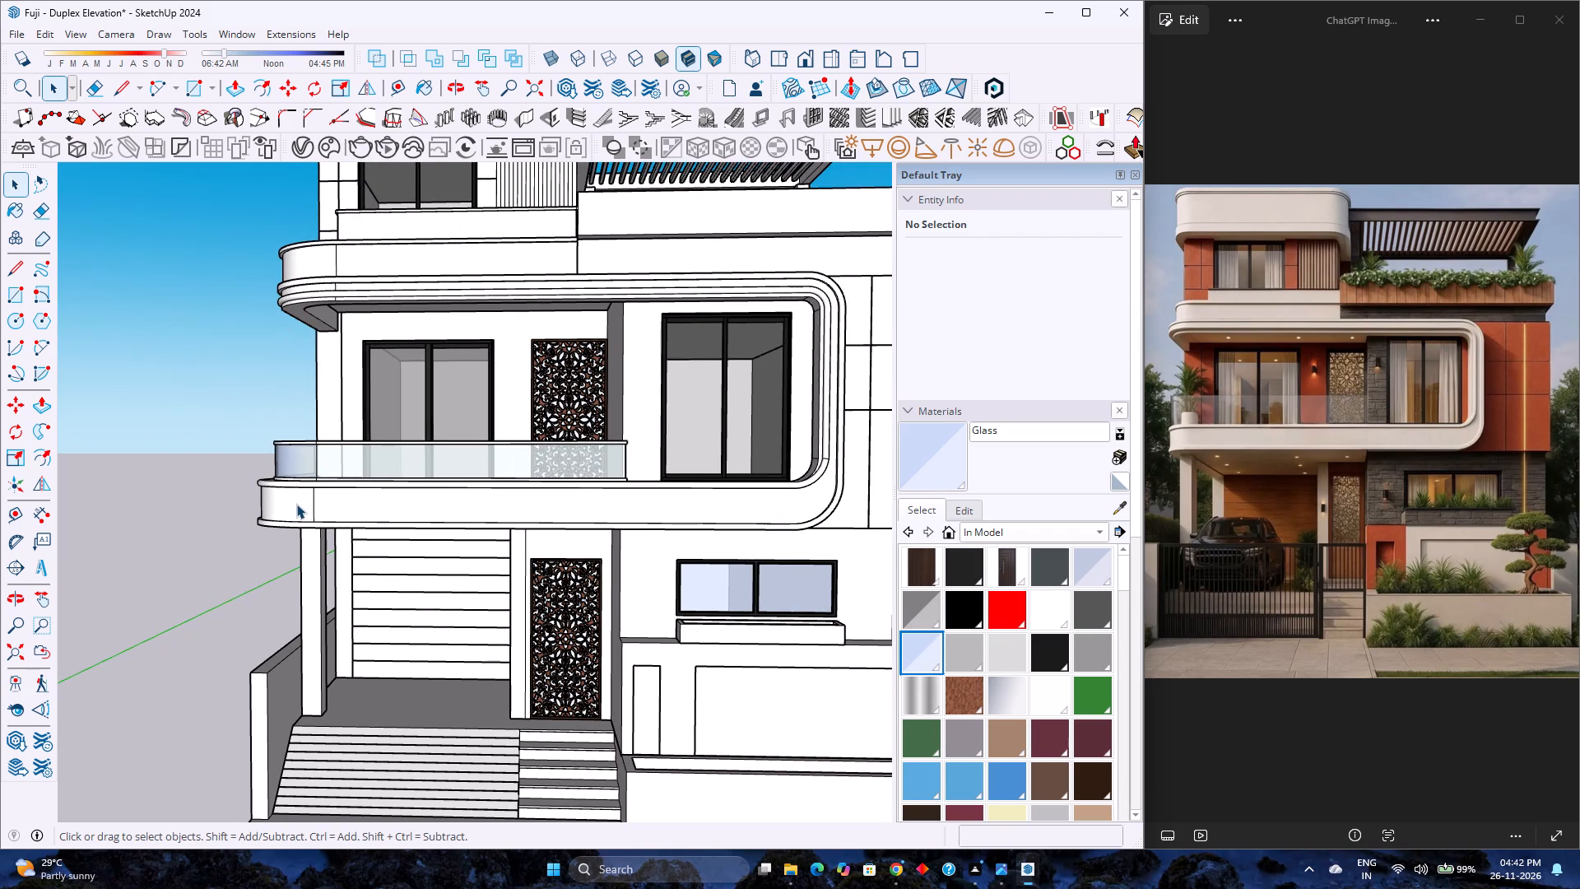
{"action": "scroll", "coordinate": [296, 504], "scroll_direction": "down", "scroll_amount": 3}
{"action": "scroll", "coordinate": [297, 504], "scroll_direction": "up", "scroll_amount": 4}
{"action": "scroll", "coordinate": [297, 504], "scroll_direction": "down", "scroll_amount": 3}
{"action": "scroll", "coordinate": [297, 504], "scroll_direction": "up", "scroll_amount": 2}
{"action": "scroll", "coordinate": [297, 504], "scroll_direction": "down", "scroll_amount": 2}
{"action": "scroll", "coordinate": [297, 504], "scroll_direction": "up", "scroll_amount": 3}
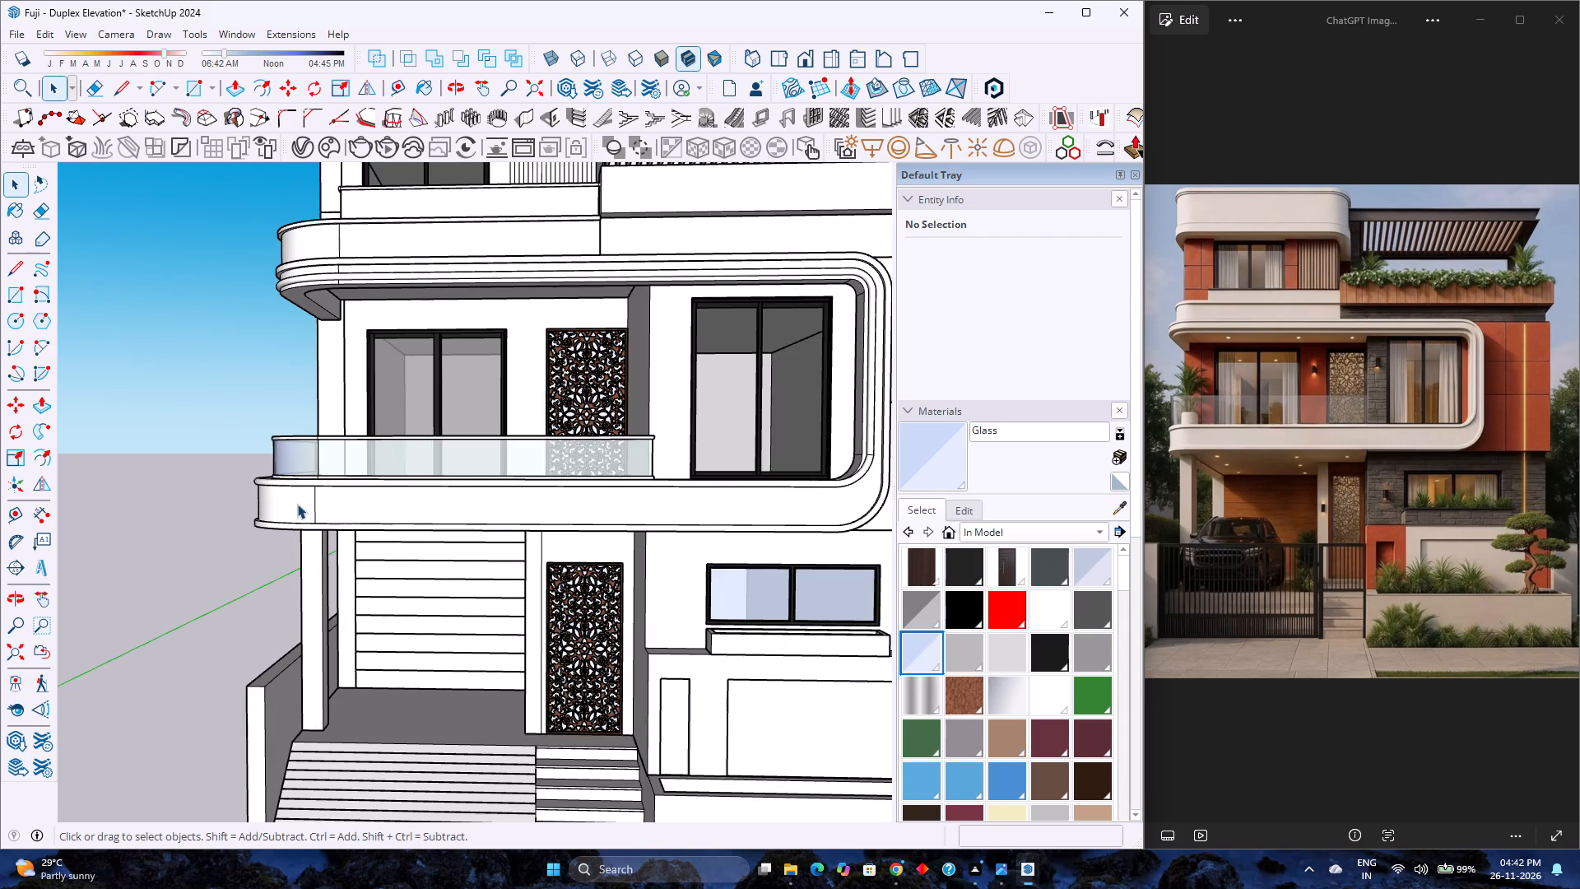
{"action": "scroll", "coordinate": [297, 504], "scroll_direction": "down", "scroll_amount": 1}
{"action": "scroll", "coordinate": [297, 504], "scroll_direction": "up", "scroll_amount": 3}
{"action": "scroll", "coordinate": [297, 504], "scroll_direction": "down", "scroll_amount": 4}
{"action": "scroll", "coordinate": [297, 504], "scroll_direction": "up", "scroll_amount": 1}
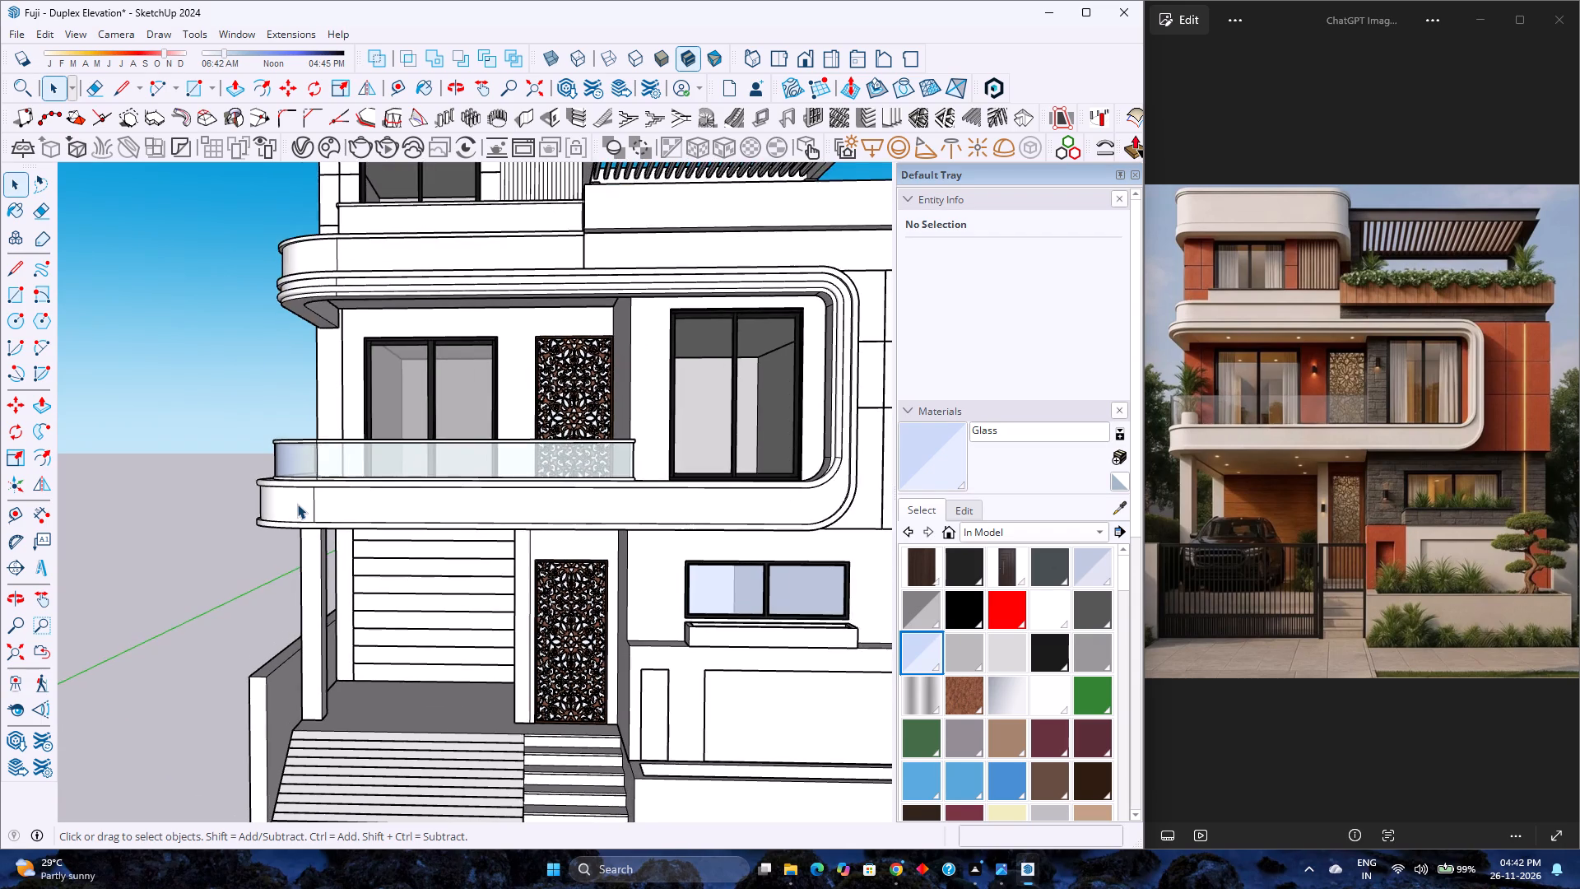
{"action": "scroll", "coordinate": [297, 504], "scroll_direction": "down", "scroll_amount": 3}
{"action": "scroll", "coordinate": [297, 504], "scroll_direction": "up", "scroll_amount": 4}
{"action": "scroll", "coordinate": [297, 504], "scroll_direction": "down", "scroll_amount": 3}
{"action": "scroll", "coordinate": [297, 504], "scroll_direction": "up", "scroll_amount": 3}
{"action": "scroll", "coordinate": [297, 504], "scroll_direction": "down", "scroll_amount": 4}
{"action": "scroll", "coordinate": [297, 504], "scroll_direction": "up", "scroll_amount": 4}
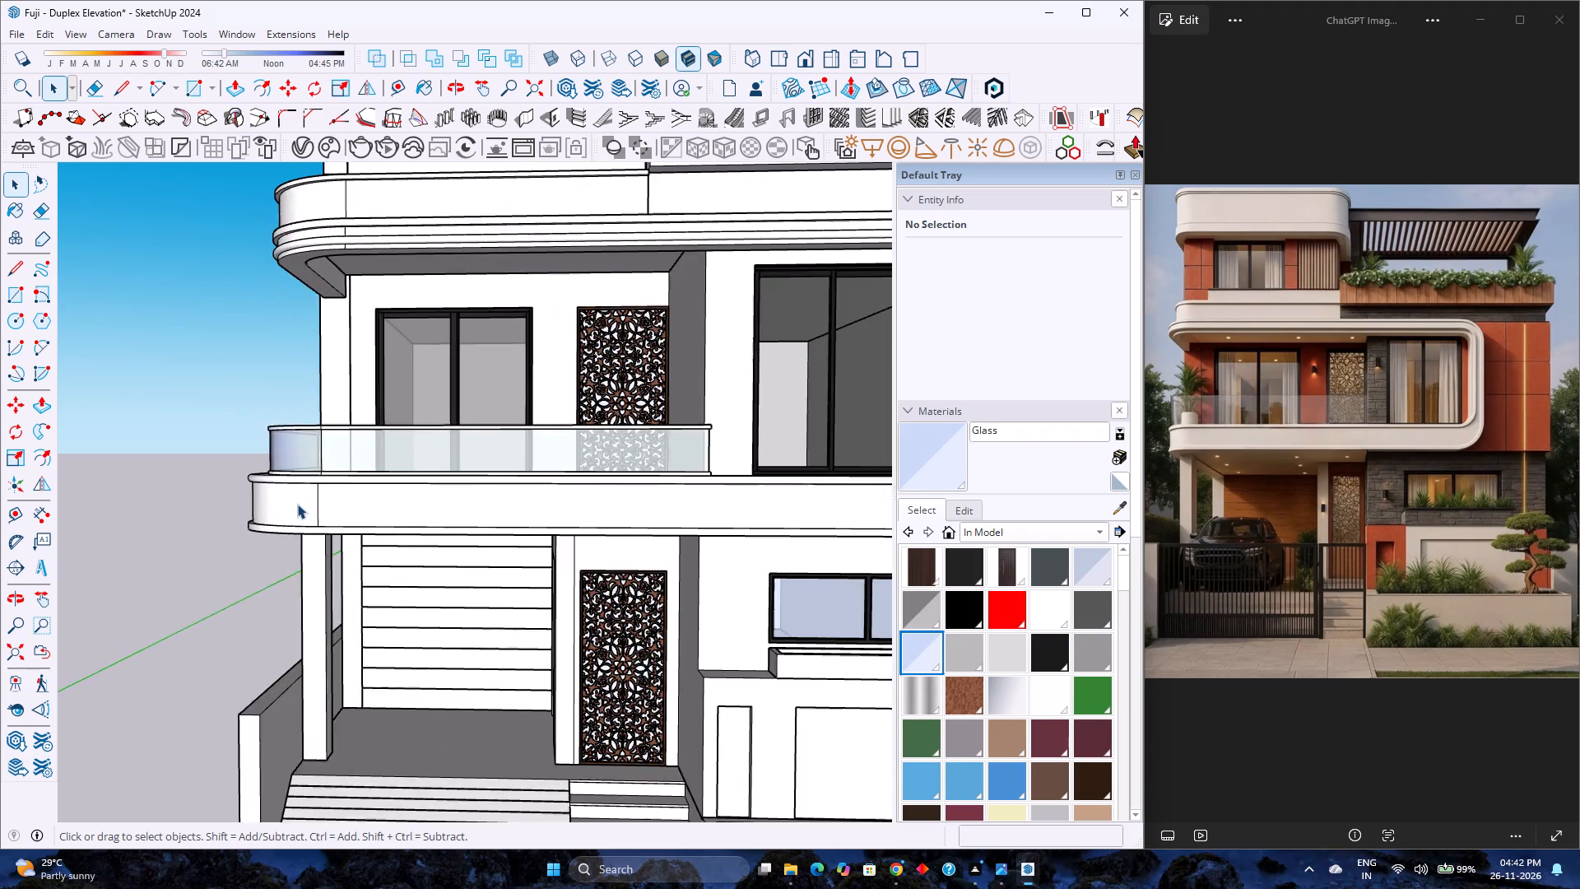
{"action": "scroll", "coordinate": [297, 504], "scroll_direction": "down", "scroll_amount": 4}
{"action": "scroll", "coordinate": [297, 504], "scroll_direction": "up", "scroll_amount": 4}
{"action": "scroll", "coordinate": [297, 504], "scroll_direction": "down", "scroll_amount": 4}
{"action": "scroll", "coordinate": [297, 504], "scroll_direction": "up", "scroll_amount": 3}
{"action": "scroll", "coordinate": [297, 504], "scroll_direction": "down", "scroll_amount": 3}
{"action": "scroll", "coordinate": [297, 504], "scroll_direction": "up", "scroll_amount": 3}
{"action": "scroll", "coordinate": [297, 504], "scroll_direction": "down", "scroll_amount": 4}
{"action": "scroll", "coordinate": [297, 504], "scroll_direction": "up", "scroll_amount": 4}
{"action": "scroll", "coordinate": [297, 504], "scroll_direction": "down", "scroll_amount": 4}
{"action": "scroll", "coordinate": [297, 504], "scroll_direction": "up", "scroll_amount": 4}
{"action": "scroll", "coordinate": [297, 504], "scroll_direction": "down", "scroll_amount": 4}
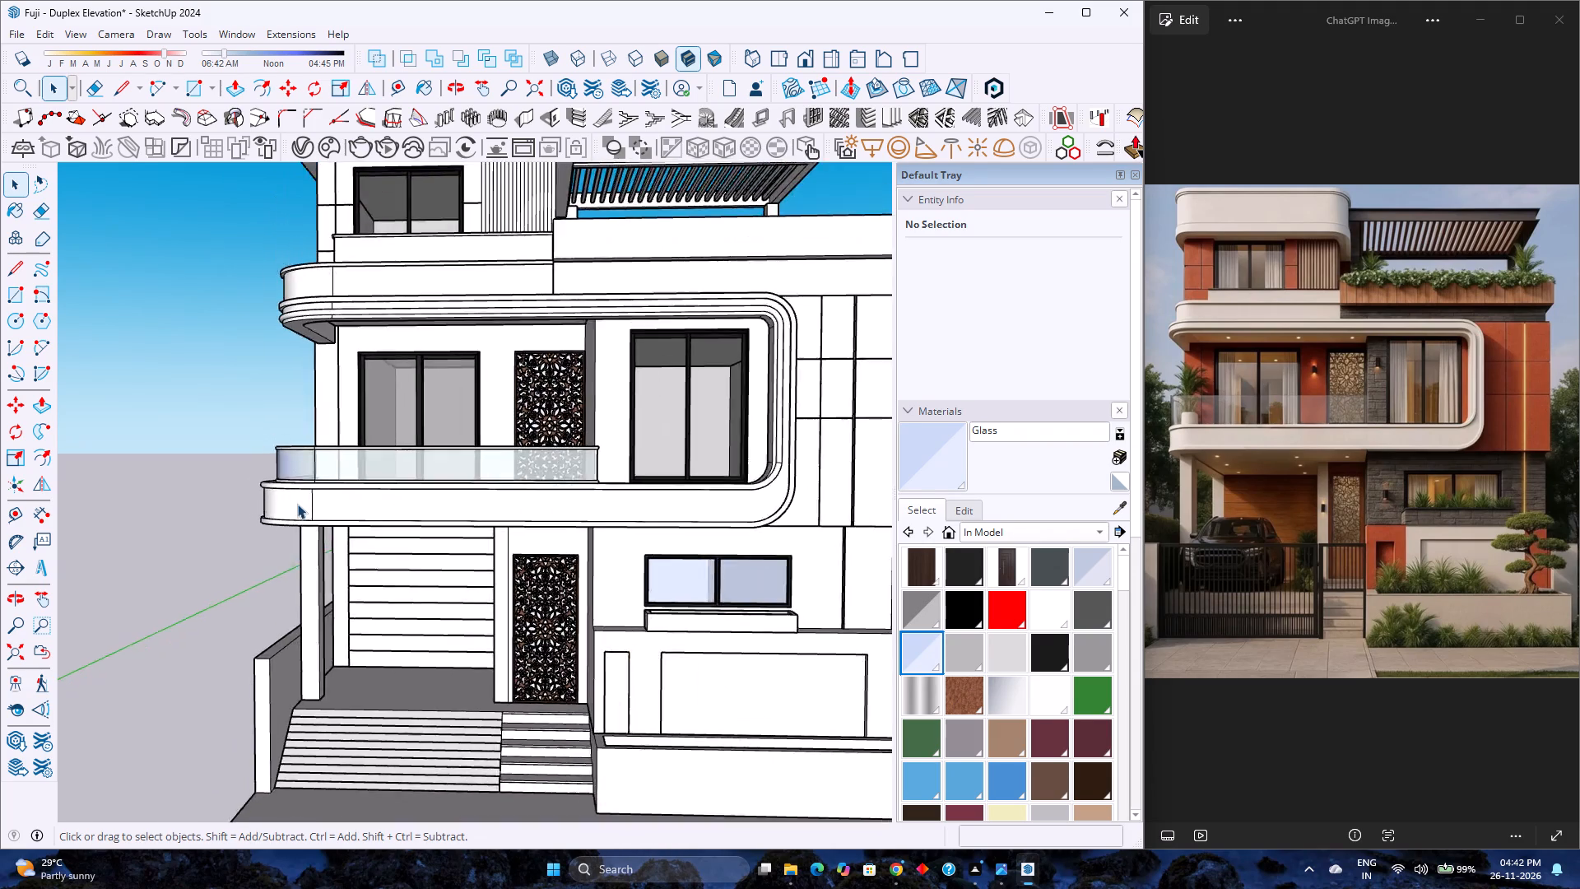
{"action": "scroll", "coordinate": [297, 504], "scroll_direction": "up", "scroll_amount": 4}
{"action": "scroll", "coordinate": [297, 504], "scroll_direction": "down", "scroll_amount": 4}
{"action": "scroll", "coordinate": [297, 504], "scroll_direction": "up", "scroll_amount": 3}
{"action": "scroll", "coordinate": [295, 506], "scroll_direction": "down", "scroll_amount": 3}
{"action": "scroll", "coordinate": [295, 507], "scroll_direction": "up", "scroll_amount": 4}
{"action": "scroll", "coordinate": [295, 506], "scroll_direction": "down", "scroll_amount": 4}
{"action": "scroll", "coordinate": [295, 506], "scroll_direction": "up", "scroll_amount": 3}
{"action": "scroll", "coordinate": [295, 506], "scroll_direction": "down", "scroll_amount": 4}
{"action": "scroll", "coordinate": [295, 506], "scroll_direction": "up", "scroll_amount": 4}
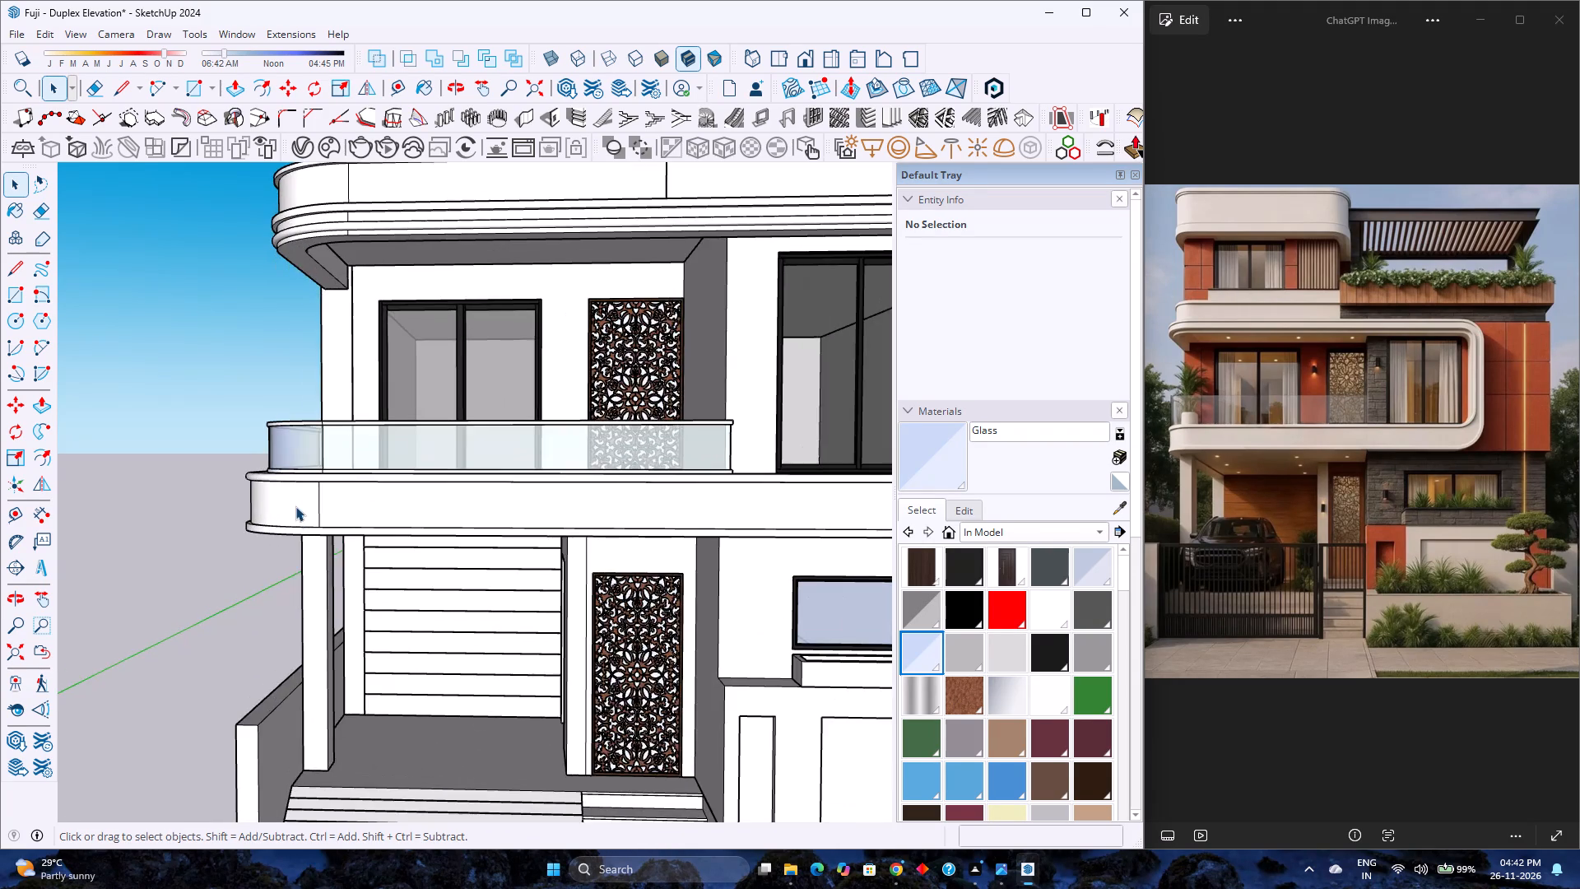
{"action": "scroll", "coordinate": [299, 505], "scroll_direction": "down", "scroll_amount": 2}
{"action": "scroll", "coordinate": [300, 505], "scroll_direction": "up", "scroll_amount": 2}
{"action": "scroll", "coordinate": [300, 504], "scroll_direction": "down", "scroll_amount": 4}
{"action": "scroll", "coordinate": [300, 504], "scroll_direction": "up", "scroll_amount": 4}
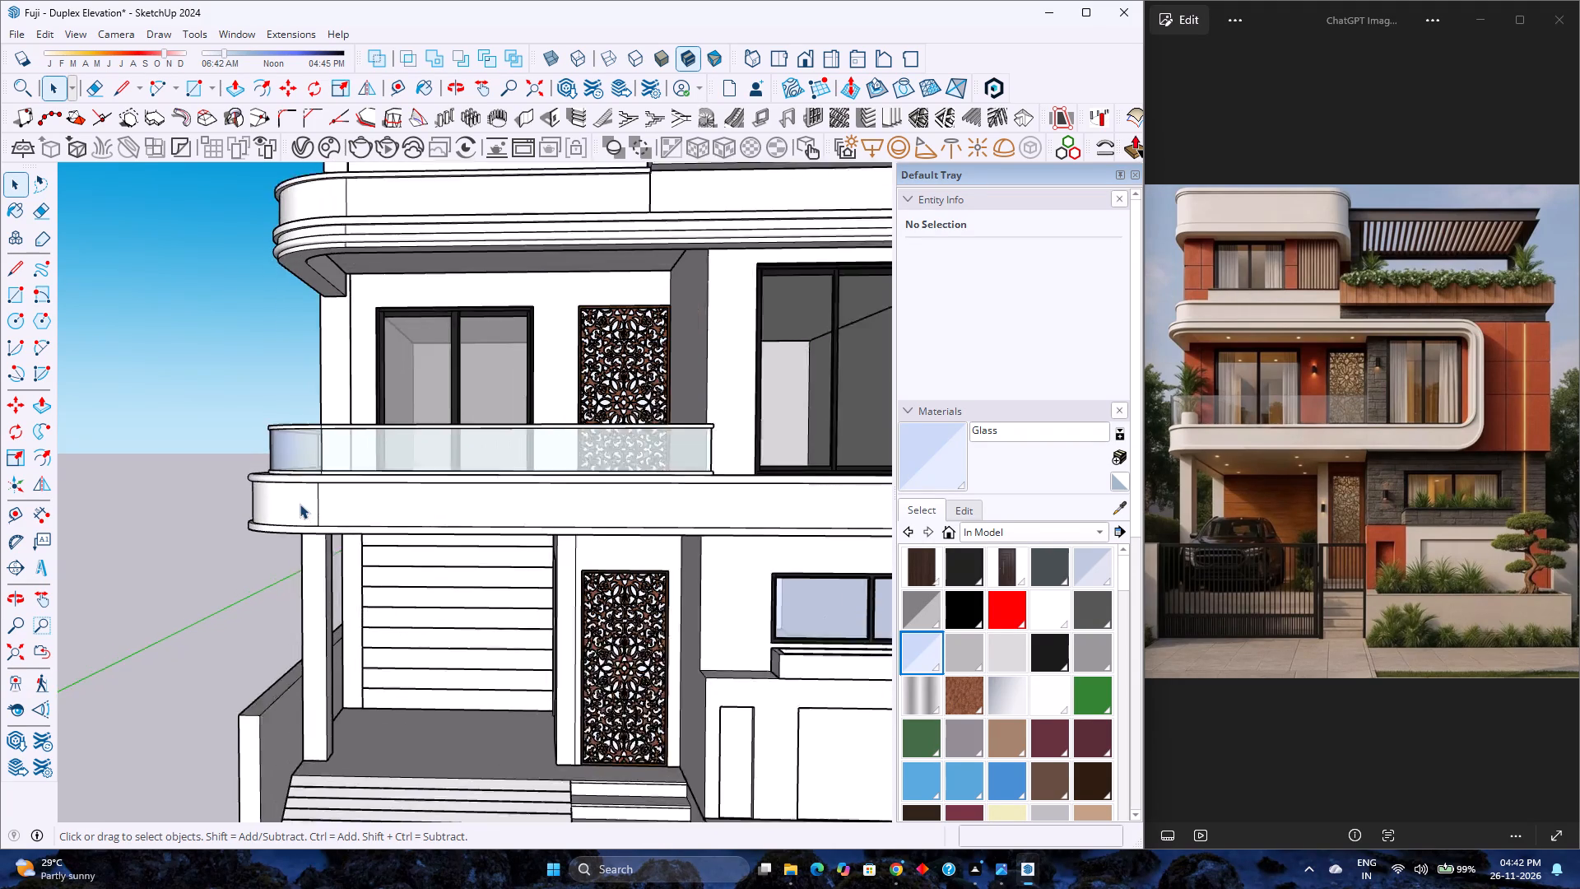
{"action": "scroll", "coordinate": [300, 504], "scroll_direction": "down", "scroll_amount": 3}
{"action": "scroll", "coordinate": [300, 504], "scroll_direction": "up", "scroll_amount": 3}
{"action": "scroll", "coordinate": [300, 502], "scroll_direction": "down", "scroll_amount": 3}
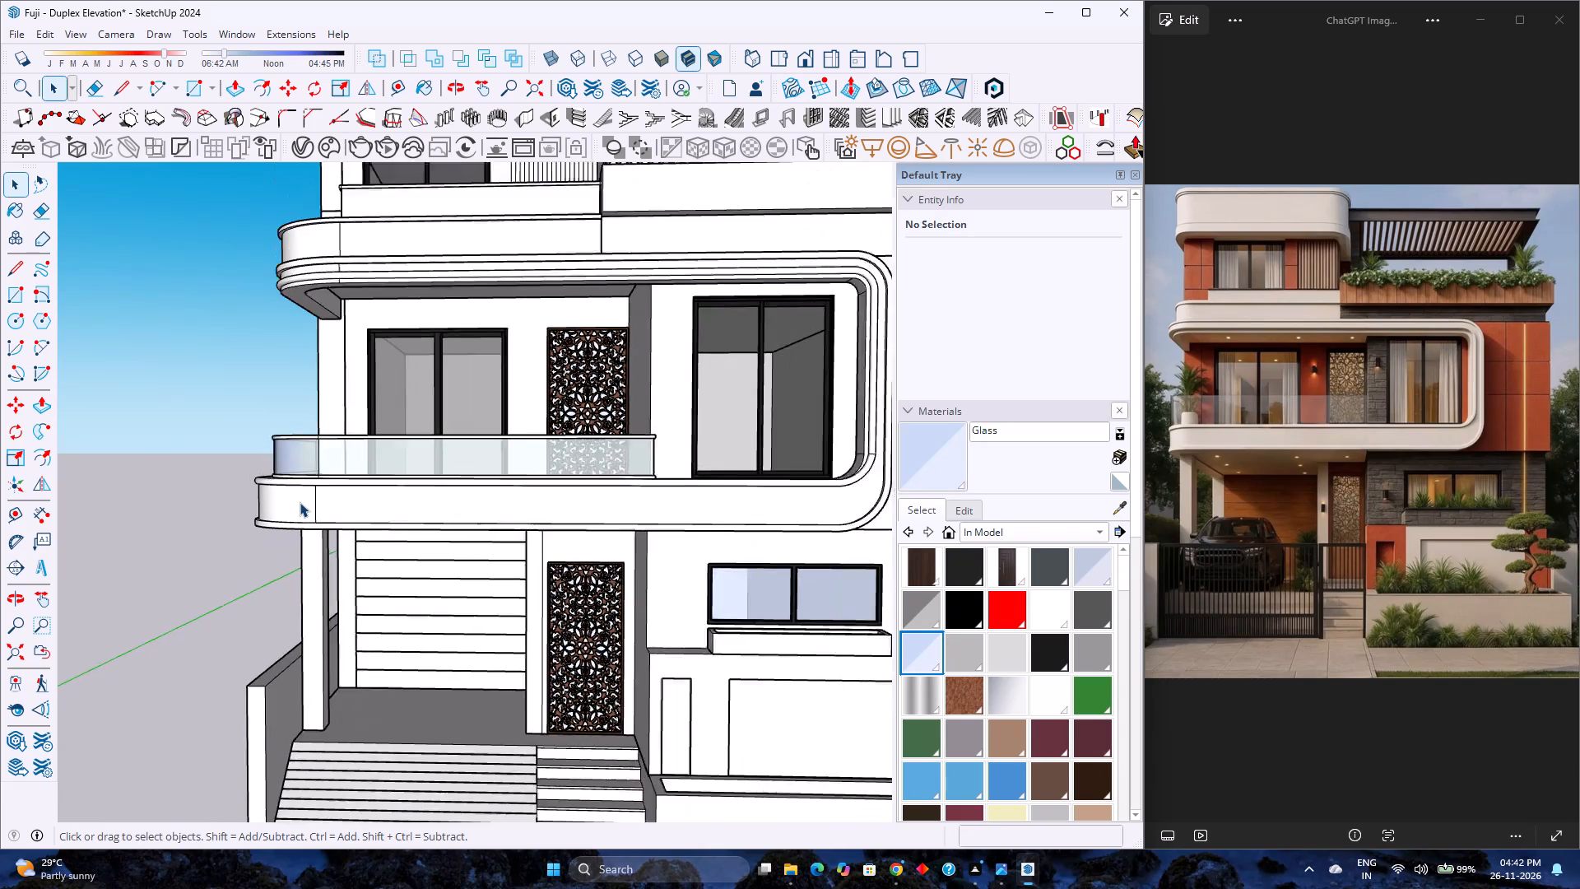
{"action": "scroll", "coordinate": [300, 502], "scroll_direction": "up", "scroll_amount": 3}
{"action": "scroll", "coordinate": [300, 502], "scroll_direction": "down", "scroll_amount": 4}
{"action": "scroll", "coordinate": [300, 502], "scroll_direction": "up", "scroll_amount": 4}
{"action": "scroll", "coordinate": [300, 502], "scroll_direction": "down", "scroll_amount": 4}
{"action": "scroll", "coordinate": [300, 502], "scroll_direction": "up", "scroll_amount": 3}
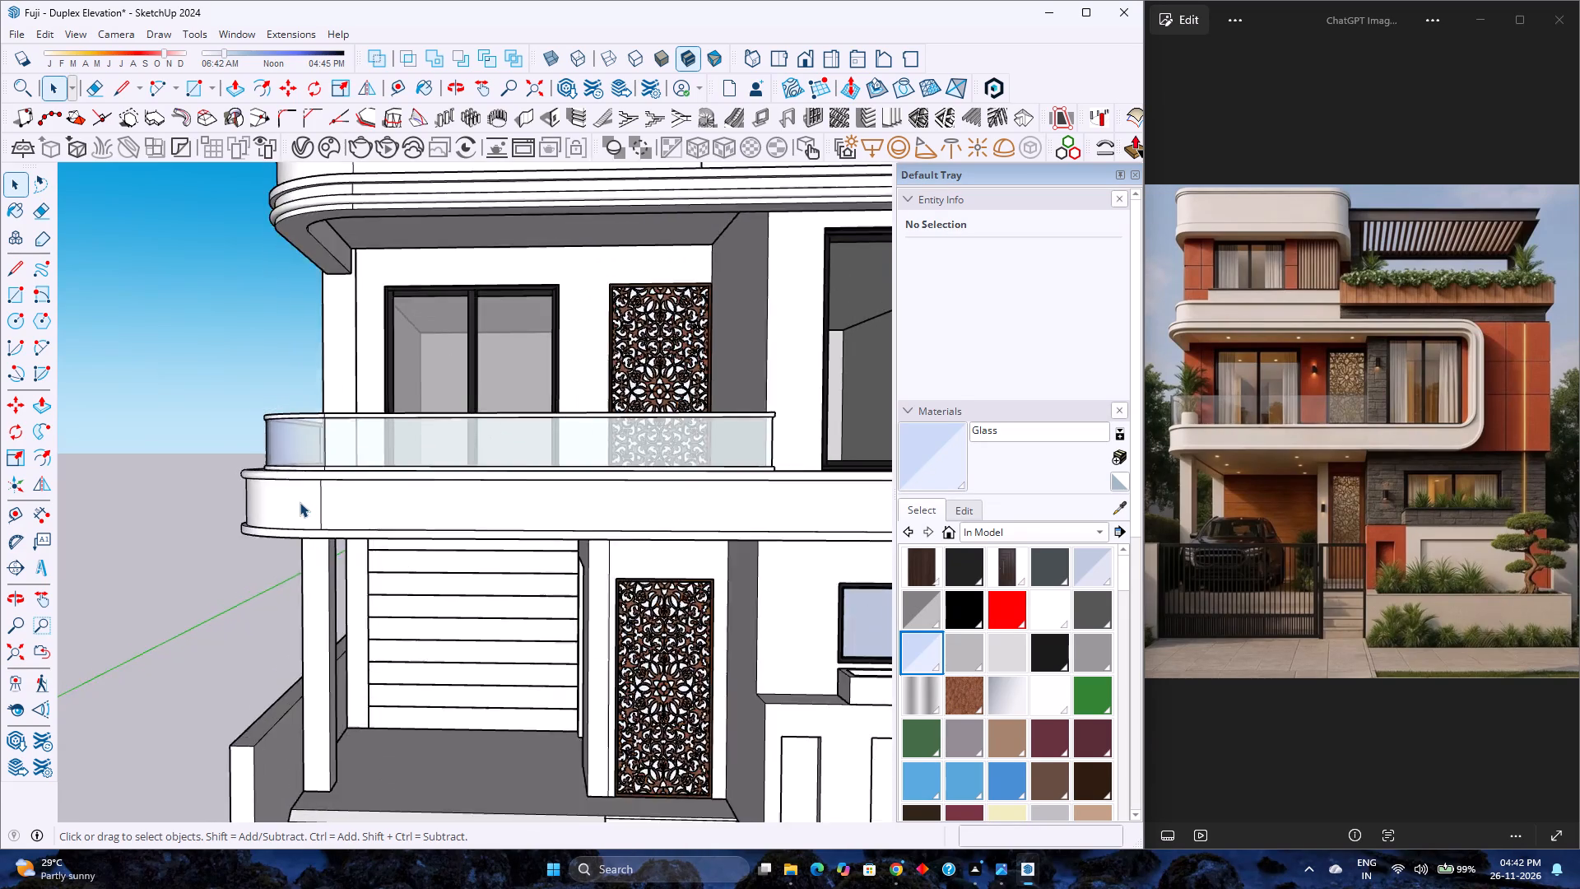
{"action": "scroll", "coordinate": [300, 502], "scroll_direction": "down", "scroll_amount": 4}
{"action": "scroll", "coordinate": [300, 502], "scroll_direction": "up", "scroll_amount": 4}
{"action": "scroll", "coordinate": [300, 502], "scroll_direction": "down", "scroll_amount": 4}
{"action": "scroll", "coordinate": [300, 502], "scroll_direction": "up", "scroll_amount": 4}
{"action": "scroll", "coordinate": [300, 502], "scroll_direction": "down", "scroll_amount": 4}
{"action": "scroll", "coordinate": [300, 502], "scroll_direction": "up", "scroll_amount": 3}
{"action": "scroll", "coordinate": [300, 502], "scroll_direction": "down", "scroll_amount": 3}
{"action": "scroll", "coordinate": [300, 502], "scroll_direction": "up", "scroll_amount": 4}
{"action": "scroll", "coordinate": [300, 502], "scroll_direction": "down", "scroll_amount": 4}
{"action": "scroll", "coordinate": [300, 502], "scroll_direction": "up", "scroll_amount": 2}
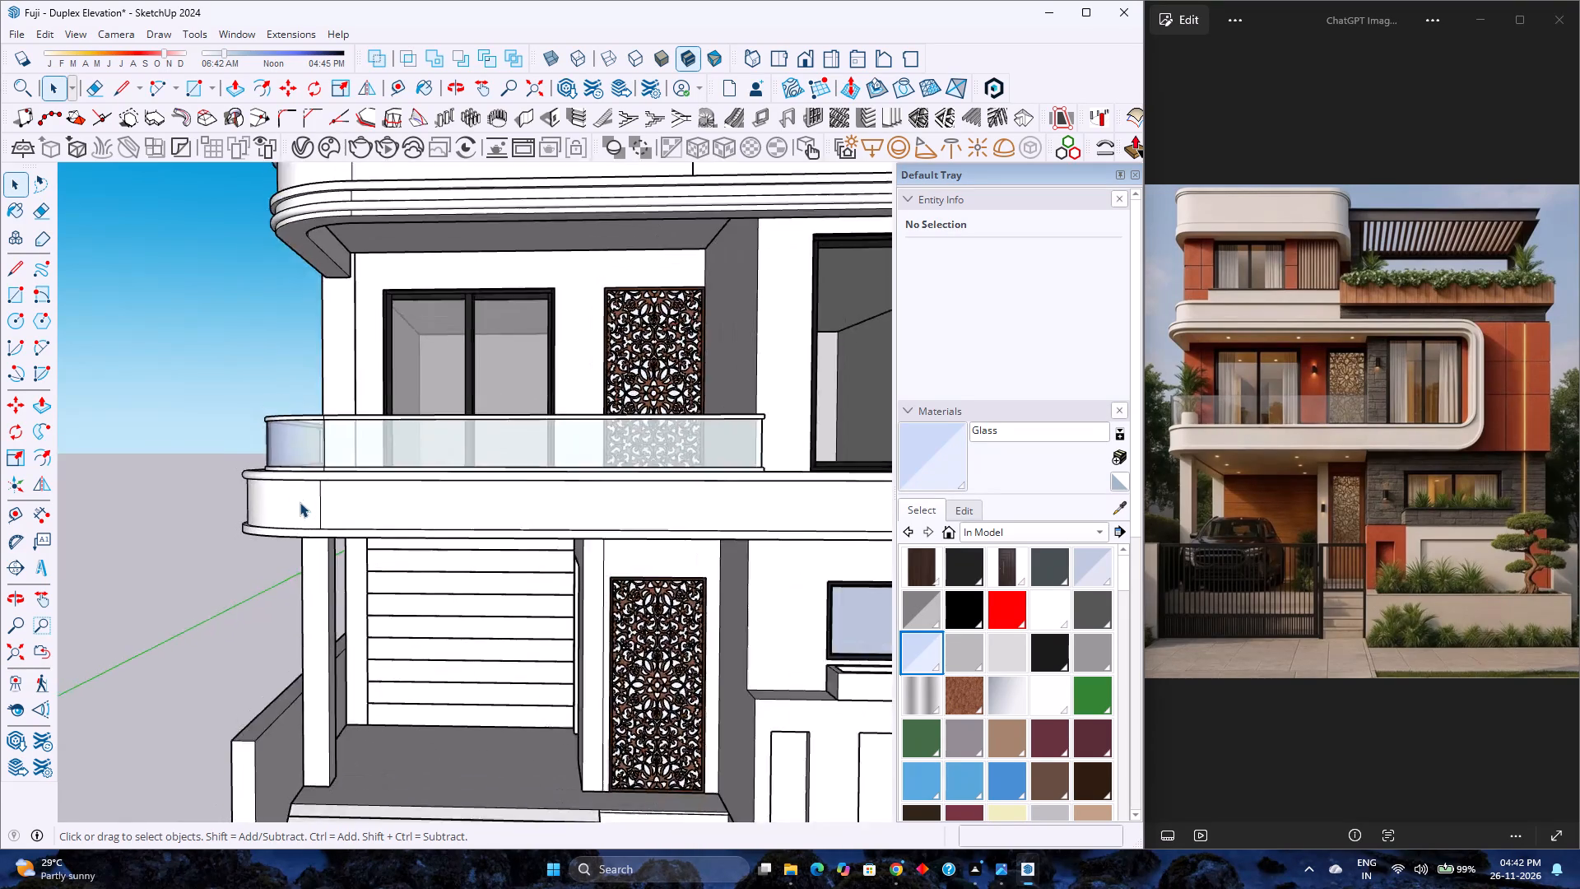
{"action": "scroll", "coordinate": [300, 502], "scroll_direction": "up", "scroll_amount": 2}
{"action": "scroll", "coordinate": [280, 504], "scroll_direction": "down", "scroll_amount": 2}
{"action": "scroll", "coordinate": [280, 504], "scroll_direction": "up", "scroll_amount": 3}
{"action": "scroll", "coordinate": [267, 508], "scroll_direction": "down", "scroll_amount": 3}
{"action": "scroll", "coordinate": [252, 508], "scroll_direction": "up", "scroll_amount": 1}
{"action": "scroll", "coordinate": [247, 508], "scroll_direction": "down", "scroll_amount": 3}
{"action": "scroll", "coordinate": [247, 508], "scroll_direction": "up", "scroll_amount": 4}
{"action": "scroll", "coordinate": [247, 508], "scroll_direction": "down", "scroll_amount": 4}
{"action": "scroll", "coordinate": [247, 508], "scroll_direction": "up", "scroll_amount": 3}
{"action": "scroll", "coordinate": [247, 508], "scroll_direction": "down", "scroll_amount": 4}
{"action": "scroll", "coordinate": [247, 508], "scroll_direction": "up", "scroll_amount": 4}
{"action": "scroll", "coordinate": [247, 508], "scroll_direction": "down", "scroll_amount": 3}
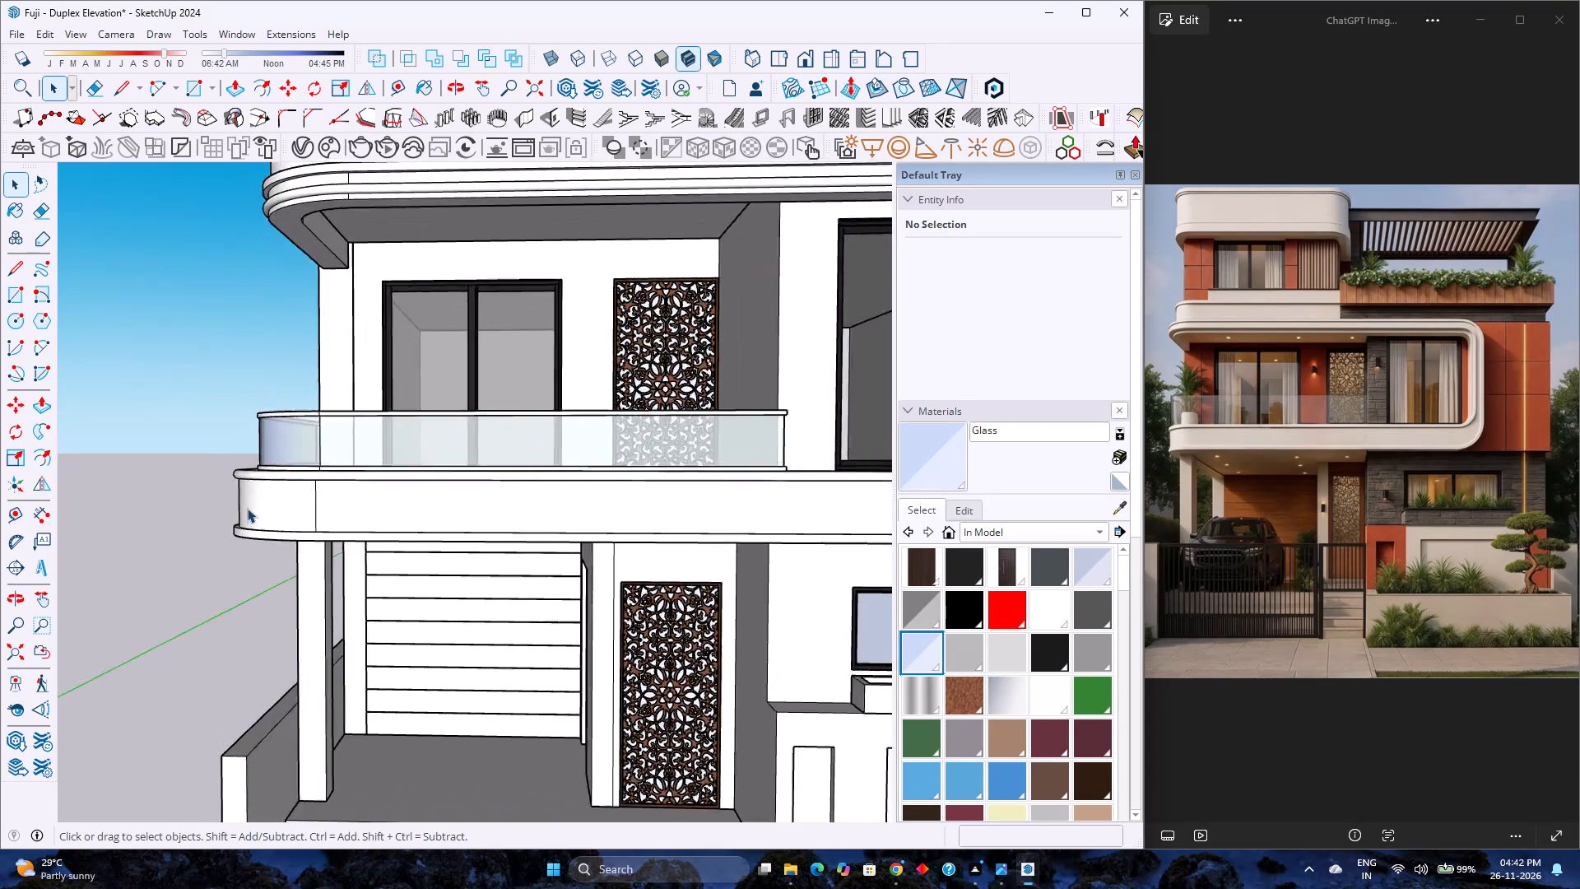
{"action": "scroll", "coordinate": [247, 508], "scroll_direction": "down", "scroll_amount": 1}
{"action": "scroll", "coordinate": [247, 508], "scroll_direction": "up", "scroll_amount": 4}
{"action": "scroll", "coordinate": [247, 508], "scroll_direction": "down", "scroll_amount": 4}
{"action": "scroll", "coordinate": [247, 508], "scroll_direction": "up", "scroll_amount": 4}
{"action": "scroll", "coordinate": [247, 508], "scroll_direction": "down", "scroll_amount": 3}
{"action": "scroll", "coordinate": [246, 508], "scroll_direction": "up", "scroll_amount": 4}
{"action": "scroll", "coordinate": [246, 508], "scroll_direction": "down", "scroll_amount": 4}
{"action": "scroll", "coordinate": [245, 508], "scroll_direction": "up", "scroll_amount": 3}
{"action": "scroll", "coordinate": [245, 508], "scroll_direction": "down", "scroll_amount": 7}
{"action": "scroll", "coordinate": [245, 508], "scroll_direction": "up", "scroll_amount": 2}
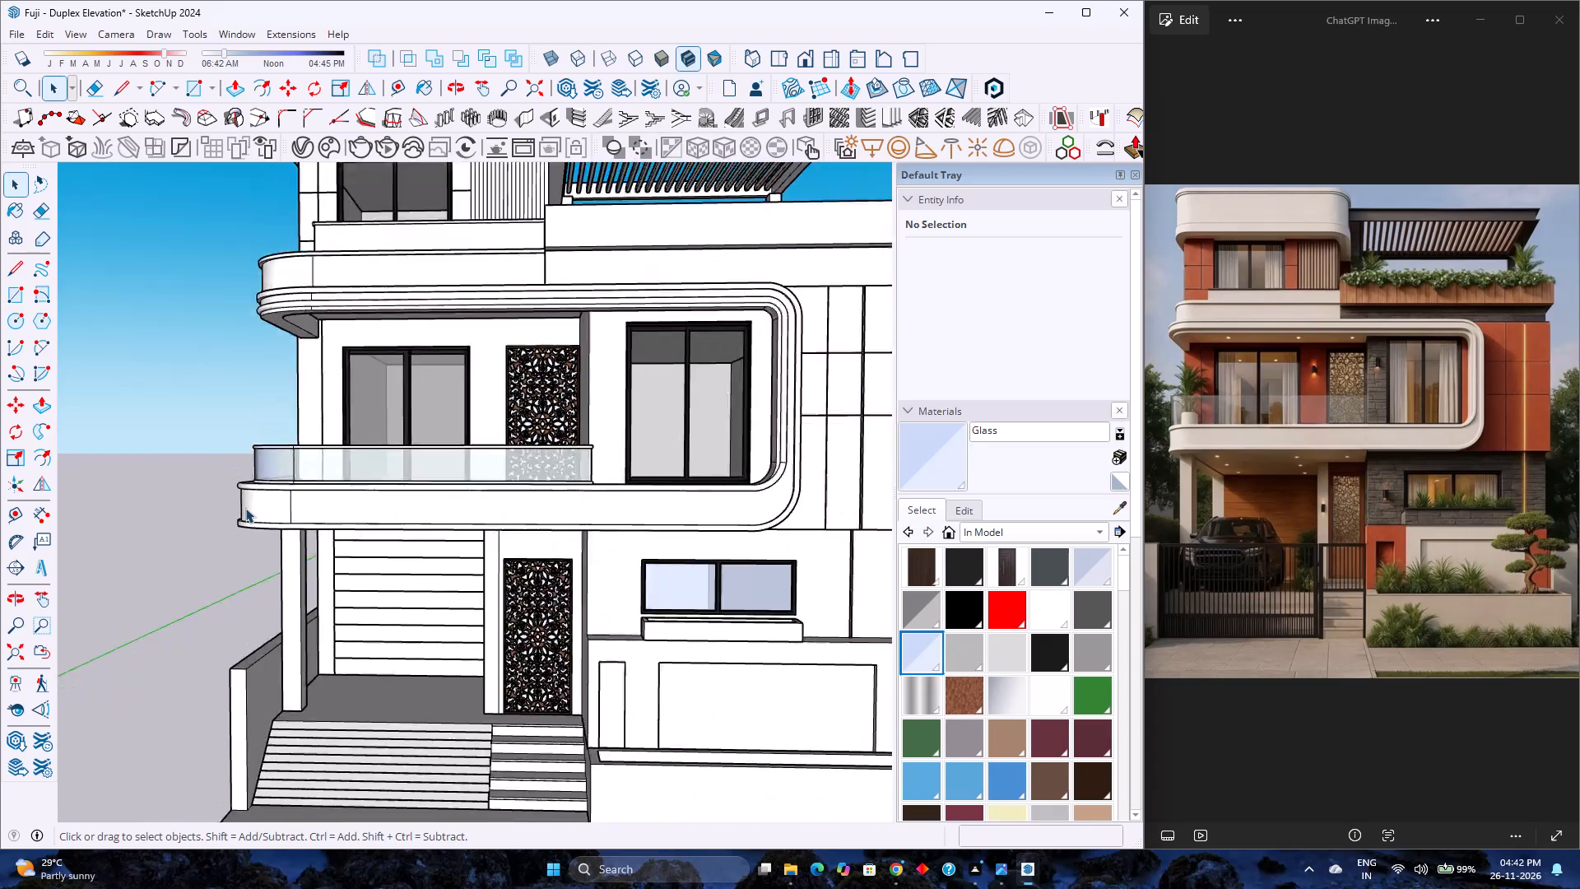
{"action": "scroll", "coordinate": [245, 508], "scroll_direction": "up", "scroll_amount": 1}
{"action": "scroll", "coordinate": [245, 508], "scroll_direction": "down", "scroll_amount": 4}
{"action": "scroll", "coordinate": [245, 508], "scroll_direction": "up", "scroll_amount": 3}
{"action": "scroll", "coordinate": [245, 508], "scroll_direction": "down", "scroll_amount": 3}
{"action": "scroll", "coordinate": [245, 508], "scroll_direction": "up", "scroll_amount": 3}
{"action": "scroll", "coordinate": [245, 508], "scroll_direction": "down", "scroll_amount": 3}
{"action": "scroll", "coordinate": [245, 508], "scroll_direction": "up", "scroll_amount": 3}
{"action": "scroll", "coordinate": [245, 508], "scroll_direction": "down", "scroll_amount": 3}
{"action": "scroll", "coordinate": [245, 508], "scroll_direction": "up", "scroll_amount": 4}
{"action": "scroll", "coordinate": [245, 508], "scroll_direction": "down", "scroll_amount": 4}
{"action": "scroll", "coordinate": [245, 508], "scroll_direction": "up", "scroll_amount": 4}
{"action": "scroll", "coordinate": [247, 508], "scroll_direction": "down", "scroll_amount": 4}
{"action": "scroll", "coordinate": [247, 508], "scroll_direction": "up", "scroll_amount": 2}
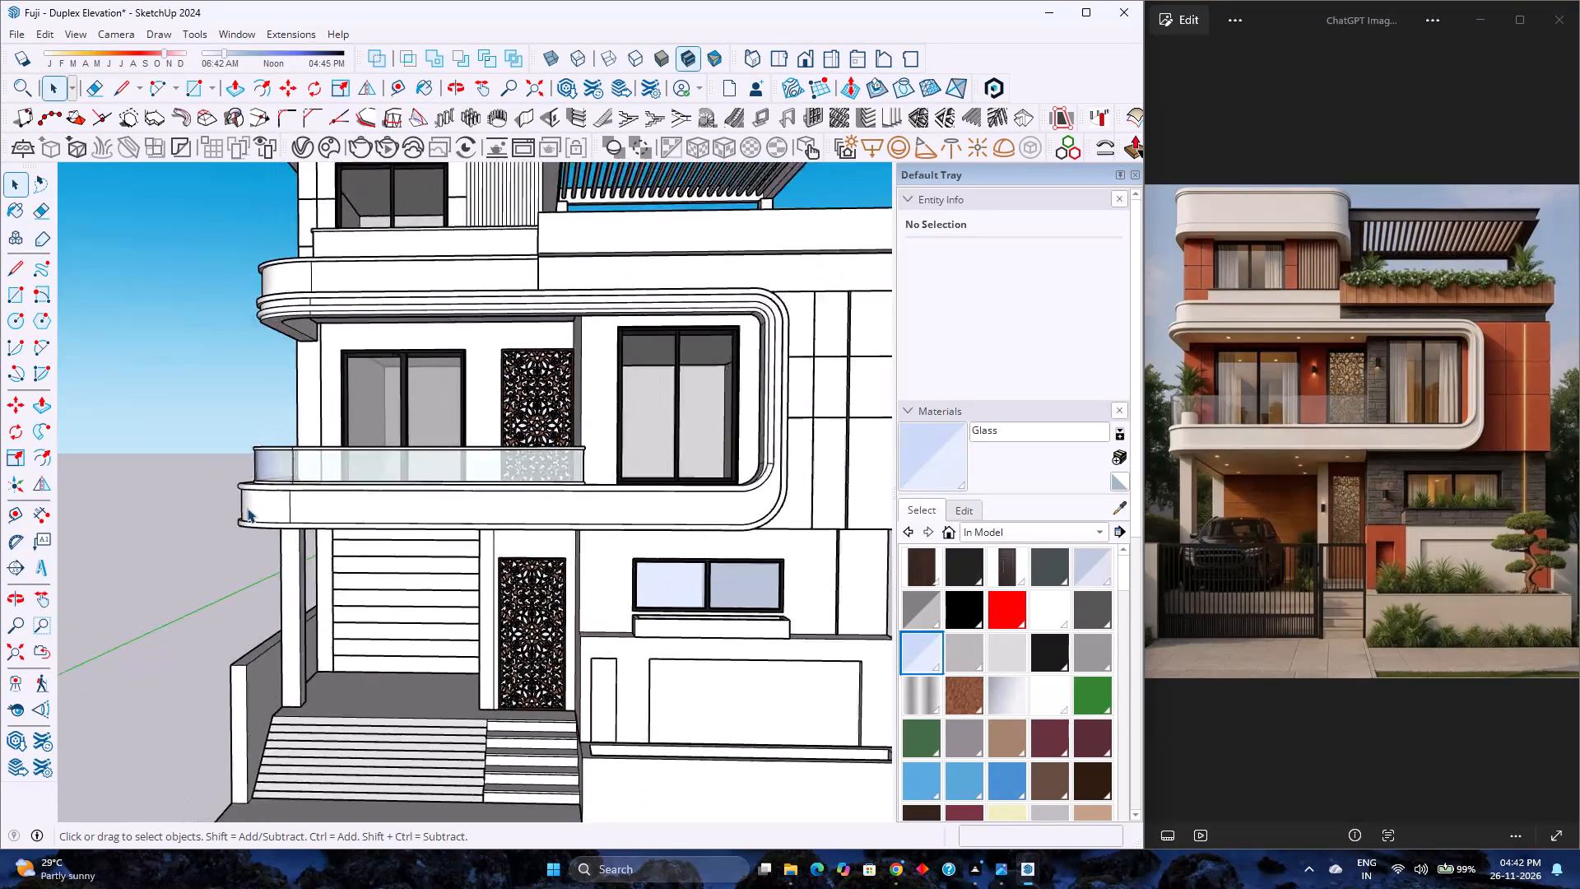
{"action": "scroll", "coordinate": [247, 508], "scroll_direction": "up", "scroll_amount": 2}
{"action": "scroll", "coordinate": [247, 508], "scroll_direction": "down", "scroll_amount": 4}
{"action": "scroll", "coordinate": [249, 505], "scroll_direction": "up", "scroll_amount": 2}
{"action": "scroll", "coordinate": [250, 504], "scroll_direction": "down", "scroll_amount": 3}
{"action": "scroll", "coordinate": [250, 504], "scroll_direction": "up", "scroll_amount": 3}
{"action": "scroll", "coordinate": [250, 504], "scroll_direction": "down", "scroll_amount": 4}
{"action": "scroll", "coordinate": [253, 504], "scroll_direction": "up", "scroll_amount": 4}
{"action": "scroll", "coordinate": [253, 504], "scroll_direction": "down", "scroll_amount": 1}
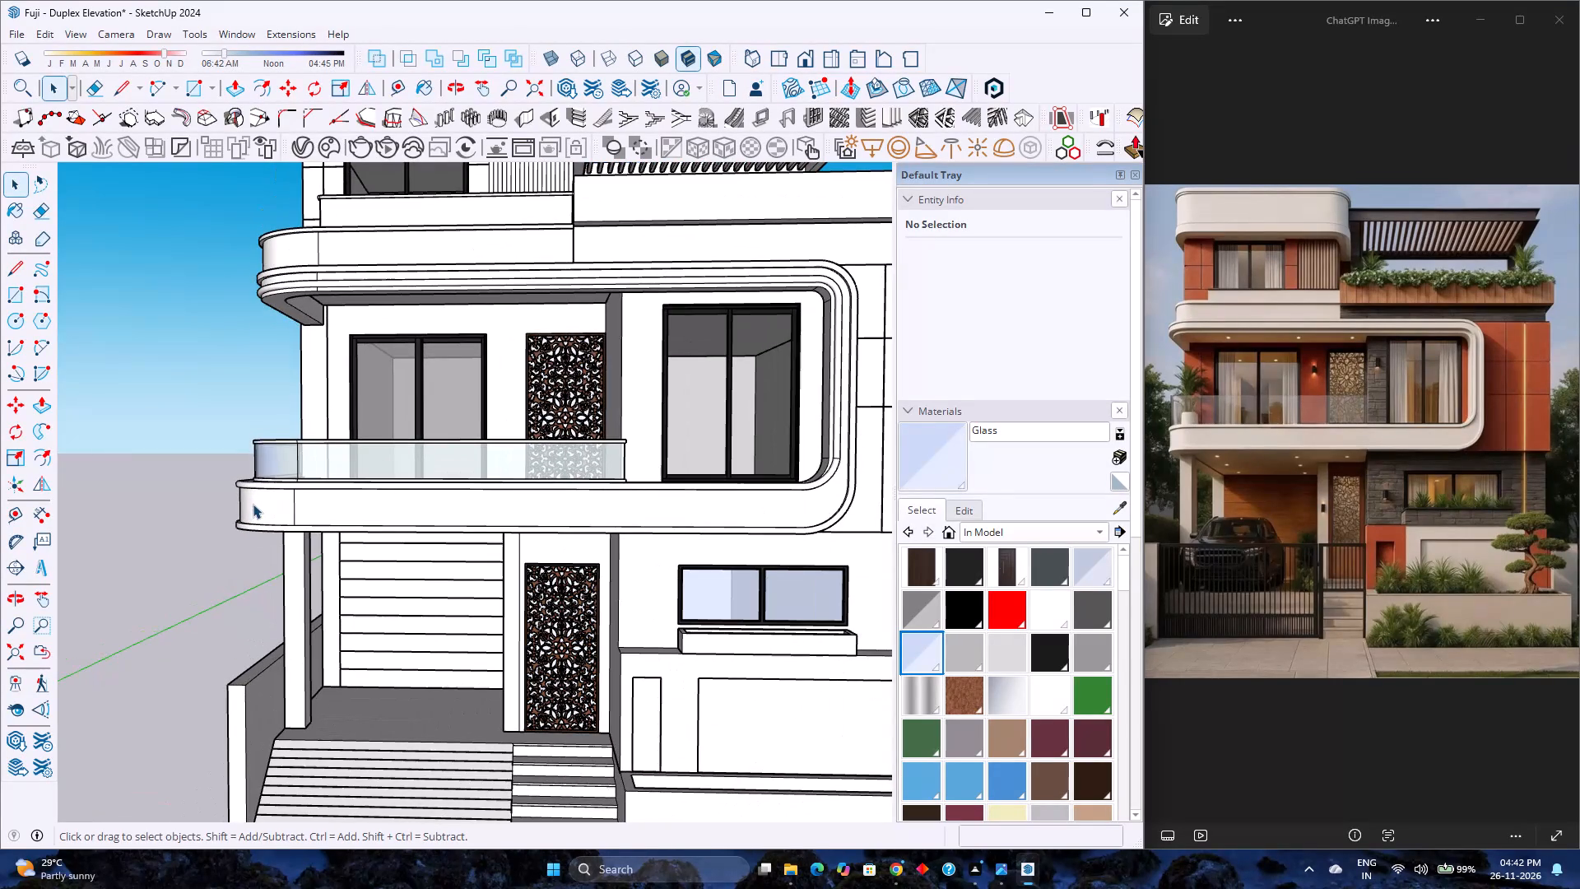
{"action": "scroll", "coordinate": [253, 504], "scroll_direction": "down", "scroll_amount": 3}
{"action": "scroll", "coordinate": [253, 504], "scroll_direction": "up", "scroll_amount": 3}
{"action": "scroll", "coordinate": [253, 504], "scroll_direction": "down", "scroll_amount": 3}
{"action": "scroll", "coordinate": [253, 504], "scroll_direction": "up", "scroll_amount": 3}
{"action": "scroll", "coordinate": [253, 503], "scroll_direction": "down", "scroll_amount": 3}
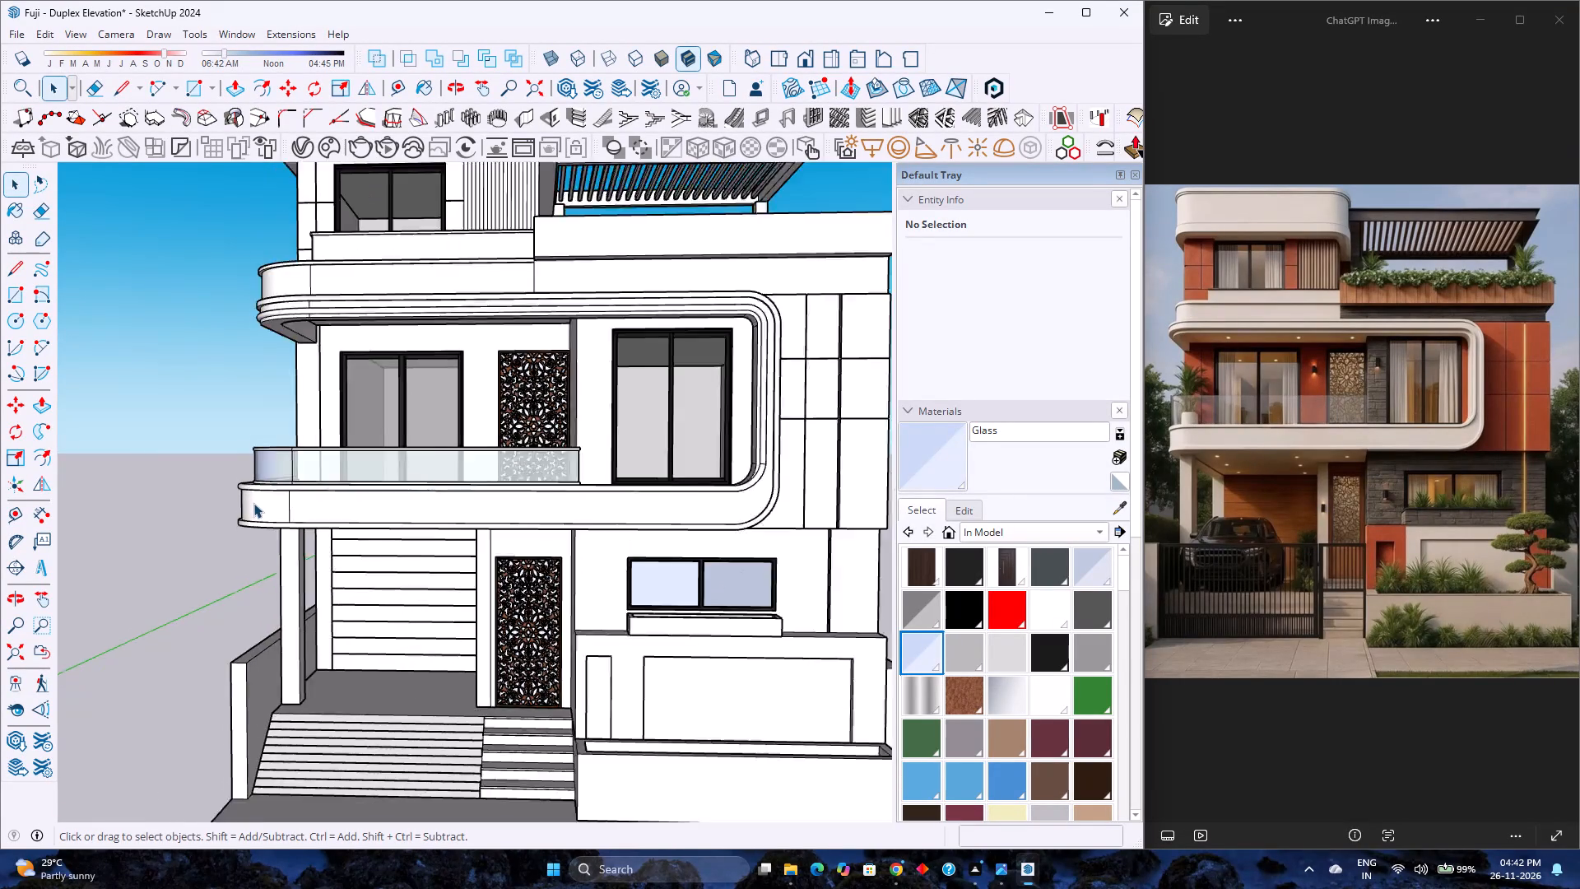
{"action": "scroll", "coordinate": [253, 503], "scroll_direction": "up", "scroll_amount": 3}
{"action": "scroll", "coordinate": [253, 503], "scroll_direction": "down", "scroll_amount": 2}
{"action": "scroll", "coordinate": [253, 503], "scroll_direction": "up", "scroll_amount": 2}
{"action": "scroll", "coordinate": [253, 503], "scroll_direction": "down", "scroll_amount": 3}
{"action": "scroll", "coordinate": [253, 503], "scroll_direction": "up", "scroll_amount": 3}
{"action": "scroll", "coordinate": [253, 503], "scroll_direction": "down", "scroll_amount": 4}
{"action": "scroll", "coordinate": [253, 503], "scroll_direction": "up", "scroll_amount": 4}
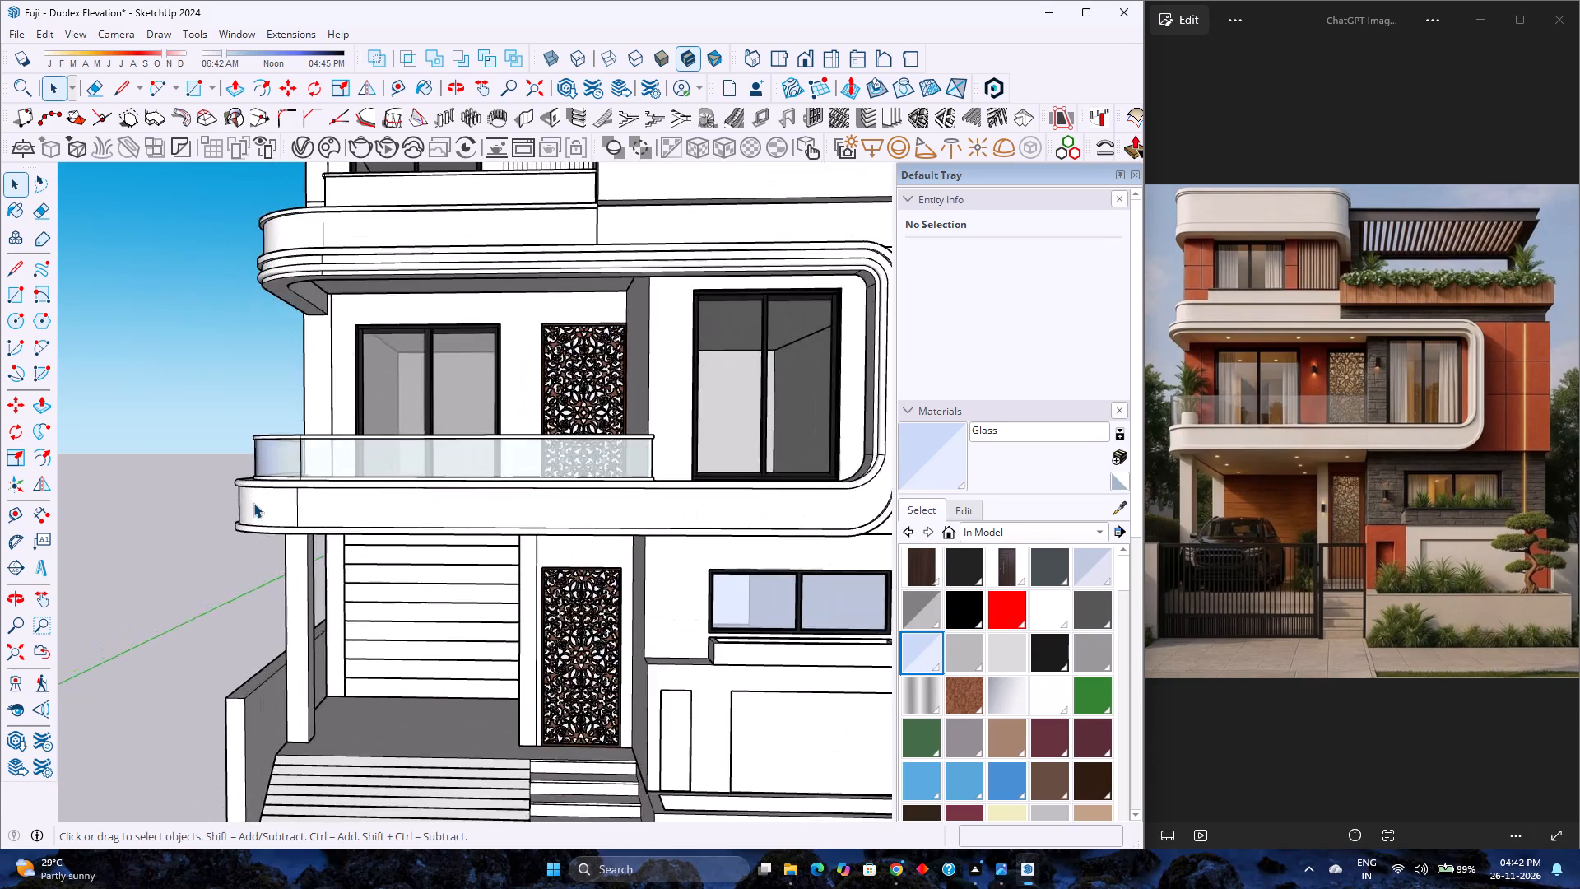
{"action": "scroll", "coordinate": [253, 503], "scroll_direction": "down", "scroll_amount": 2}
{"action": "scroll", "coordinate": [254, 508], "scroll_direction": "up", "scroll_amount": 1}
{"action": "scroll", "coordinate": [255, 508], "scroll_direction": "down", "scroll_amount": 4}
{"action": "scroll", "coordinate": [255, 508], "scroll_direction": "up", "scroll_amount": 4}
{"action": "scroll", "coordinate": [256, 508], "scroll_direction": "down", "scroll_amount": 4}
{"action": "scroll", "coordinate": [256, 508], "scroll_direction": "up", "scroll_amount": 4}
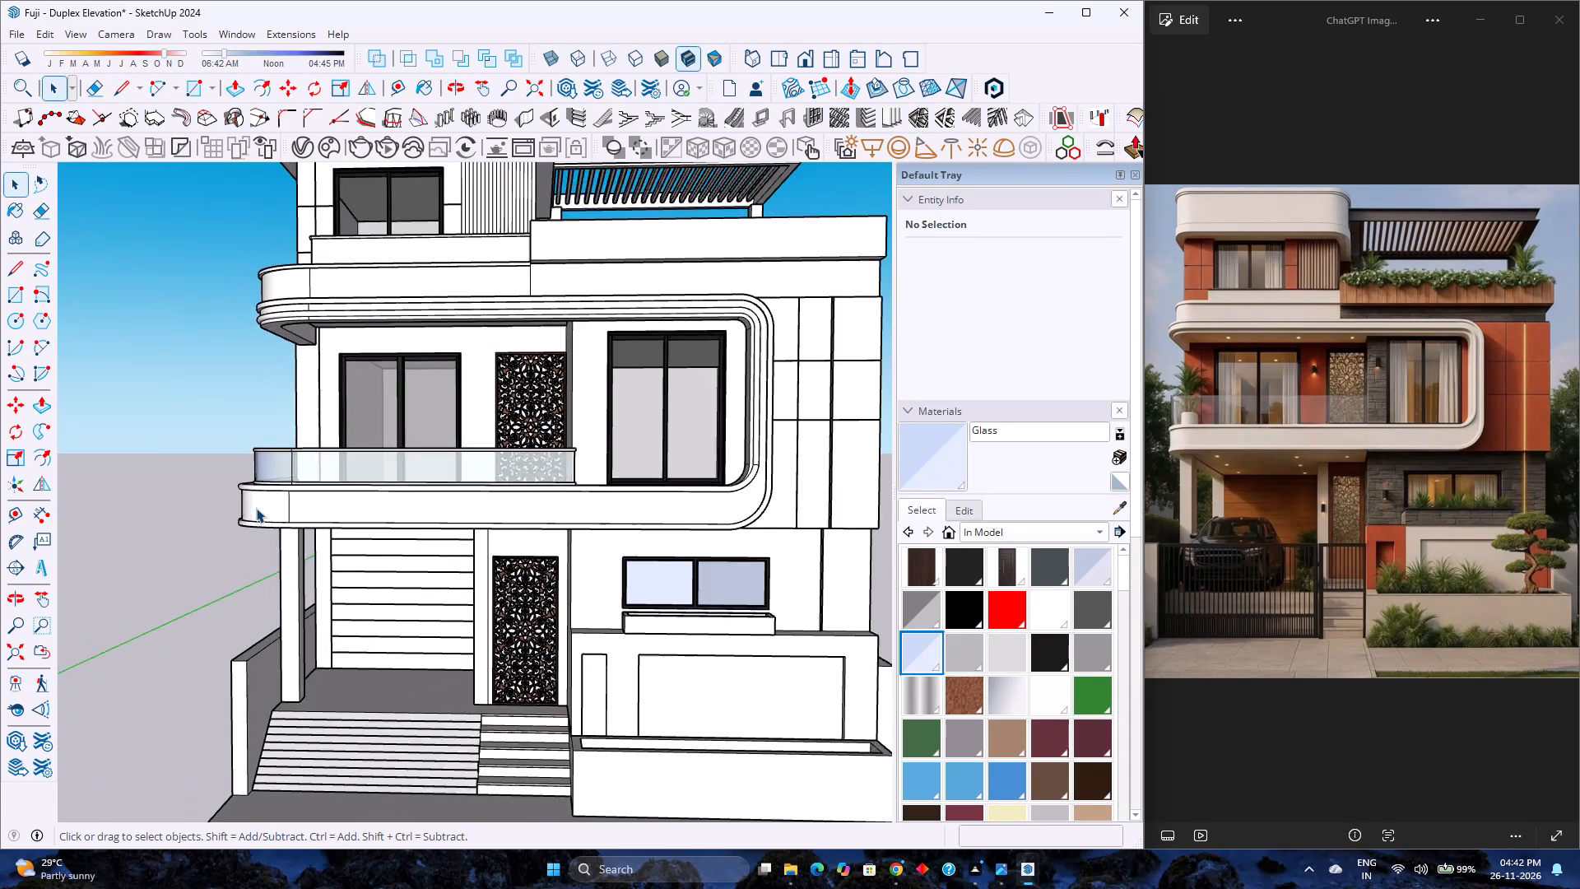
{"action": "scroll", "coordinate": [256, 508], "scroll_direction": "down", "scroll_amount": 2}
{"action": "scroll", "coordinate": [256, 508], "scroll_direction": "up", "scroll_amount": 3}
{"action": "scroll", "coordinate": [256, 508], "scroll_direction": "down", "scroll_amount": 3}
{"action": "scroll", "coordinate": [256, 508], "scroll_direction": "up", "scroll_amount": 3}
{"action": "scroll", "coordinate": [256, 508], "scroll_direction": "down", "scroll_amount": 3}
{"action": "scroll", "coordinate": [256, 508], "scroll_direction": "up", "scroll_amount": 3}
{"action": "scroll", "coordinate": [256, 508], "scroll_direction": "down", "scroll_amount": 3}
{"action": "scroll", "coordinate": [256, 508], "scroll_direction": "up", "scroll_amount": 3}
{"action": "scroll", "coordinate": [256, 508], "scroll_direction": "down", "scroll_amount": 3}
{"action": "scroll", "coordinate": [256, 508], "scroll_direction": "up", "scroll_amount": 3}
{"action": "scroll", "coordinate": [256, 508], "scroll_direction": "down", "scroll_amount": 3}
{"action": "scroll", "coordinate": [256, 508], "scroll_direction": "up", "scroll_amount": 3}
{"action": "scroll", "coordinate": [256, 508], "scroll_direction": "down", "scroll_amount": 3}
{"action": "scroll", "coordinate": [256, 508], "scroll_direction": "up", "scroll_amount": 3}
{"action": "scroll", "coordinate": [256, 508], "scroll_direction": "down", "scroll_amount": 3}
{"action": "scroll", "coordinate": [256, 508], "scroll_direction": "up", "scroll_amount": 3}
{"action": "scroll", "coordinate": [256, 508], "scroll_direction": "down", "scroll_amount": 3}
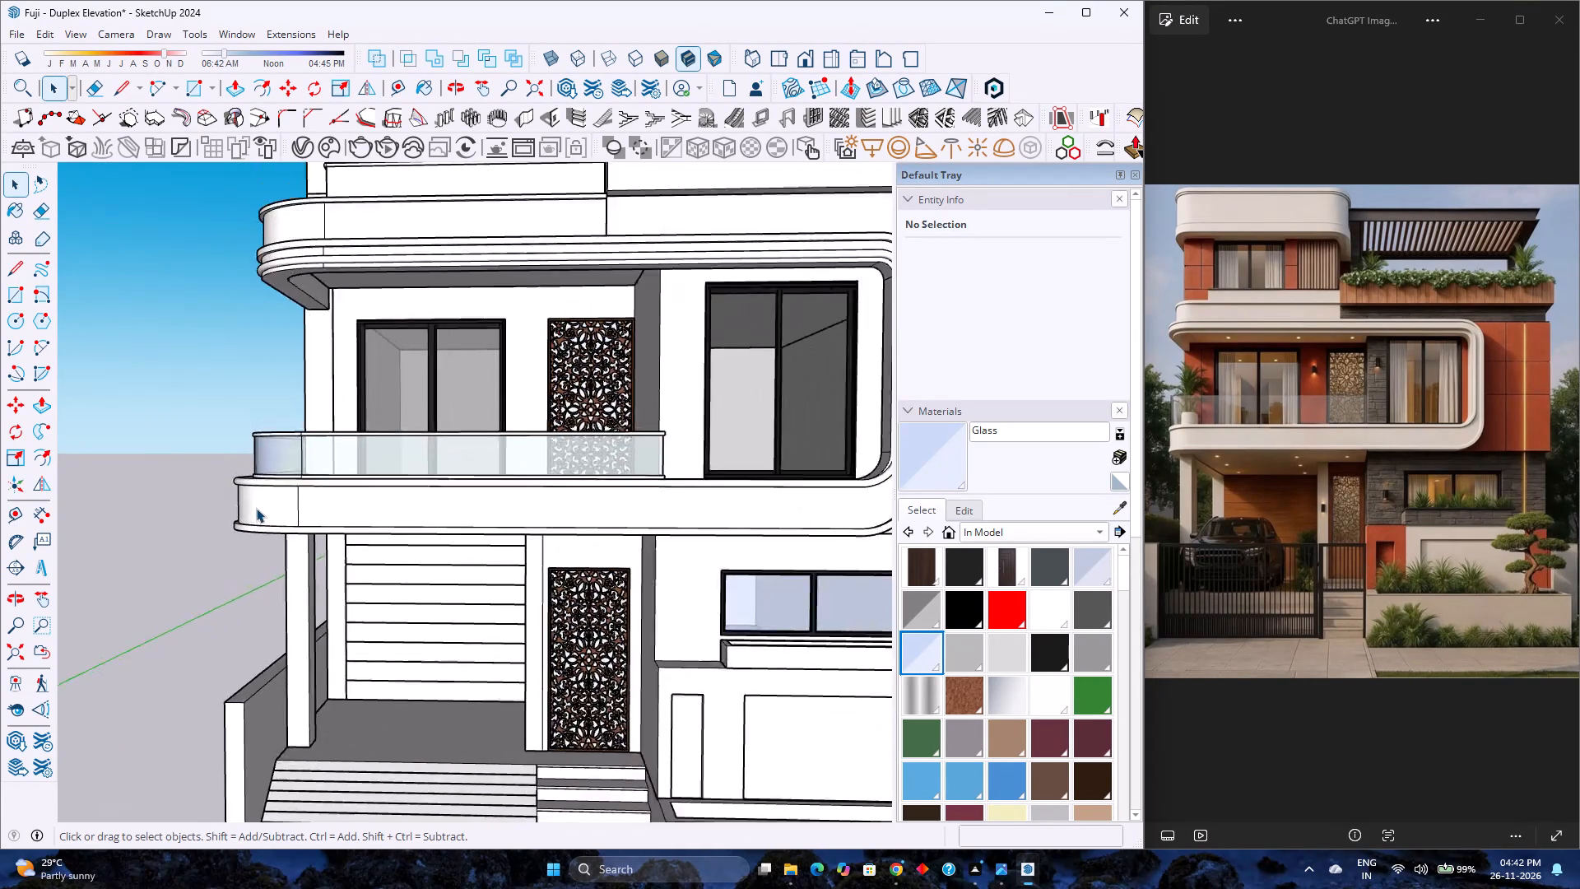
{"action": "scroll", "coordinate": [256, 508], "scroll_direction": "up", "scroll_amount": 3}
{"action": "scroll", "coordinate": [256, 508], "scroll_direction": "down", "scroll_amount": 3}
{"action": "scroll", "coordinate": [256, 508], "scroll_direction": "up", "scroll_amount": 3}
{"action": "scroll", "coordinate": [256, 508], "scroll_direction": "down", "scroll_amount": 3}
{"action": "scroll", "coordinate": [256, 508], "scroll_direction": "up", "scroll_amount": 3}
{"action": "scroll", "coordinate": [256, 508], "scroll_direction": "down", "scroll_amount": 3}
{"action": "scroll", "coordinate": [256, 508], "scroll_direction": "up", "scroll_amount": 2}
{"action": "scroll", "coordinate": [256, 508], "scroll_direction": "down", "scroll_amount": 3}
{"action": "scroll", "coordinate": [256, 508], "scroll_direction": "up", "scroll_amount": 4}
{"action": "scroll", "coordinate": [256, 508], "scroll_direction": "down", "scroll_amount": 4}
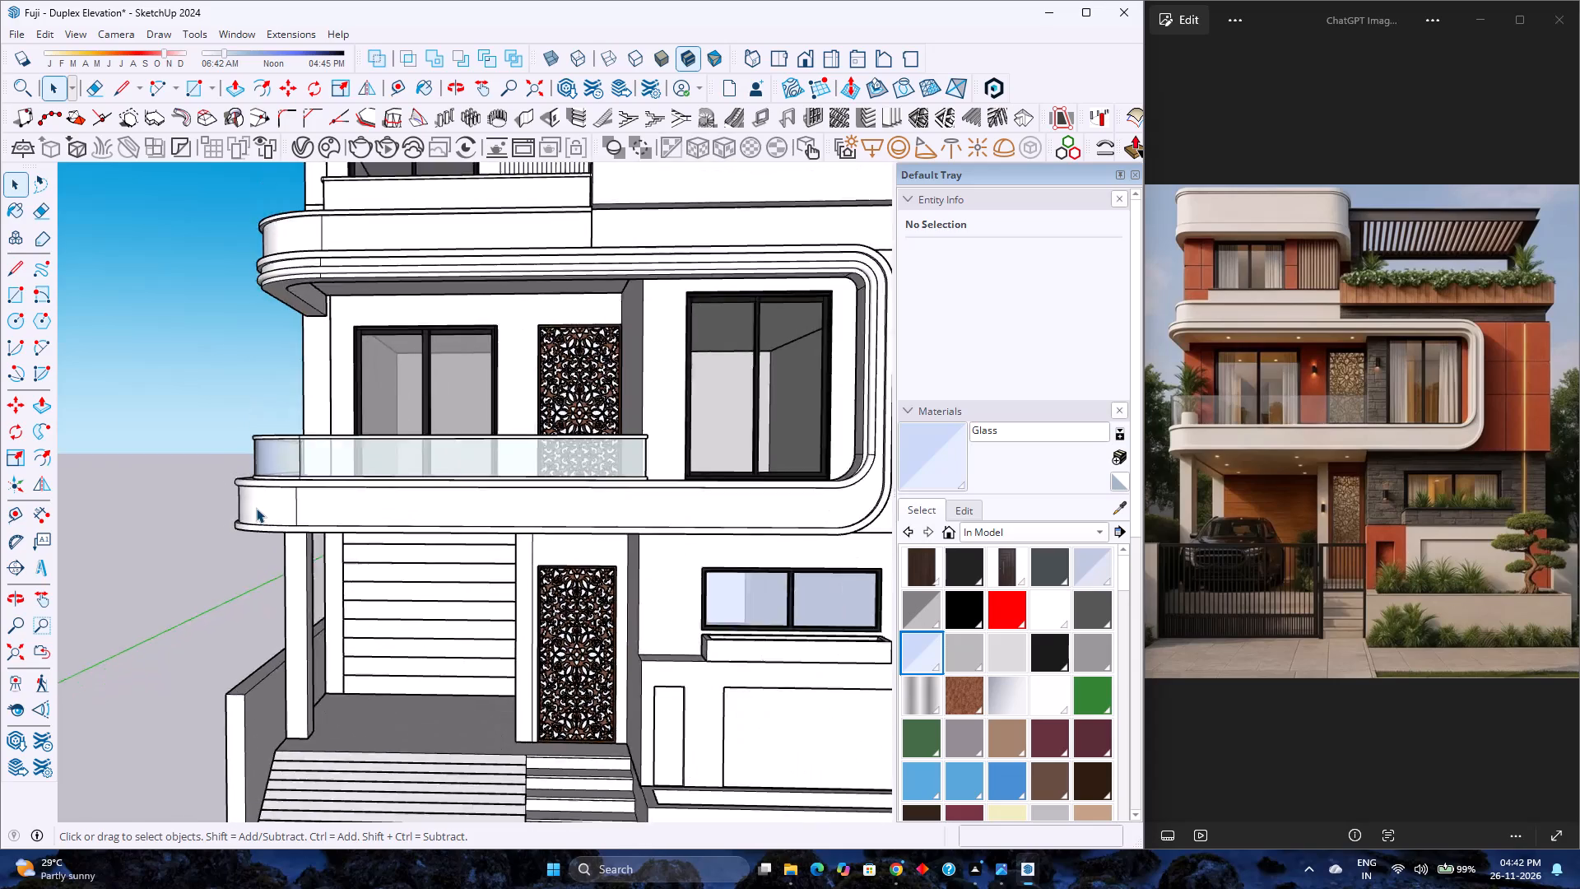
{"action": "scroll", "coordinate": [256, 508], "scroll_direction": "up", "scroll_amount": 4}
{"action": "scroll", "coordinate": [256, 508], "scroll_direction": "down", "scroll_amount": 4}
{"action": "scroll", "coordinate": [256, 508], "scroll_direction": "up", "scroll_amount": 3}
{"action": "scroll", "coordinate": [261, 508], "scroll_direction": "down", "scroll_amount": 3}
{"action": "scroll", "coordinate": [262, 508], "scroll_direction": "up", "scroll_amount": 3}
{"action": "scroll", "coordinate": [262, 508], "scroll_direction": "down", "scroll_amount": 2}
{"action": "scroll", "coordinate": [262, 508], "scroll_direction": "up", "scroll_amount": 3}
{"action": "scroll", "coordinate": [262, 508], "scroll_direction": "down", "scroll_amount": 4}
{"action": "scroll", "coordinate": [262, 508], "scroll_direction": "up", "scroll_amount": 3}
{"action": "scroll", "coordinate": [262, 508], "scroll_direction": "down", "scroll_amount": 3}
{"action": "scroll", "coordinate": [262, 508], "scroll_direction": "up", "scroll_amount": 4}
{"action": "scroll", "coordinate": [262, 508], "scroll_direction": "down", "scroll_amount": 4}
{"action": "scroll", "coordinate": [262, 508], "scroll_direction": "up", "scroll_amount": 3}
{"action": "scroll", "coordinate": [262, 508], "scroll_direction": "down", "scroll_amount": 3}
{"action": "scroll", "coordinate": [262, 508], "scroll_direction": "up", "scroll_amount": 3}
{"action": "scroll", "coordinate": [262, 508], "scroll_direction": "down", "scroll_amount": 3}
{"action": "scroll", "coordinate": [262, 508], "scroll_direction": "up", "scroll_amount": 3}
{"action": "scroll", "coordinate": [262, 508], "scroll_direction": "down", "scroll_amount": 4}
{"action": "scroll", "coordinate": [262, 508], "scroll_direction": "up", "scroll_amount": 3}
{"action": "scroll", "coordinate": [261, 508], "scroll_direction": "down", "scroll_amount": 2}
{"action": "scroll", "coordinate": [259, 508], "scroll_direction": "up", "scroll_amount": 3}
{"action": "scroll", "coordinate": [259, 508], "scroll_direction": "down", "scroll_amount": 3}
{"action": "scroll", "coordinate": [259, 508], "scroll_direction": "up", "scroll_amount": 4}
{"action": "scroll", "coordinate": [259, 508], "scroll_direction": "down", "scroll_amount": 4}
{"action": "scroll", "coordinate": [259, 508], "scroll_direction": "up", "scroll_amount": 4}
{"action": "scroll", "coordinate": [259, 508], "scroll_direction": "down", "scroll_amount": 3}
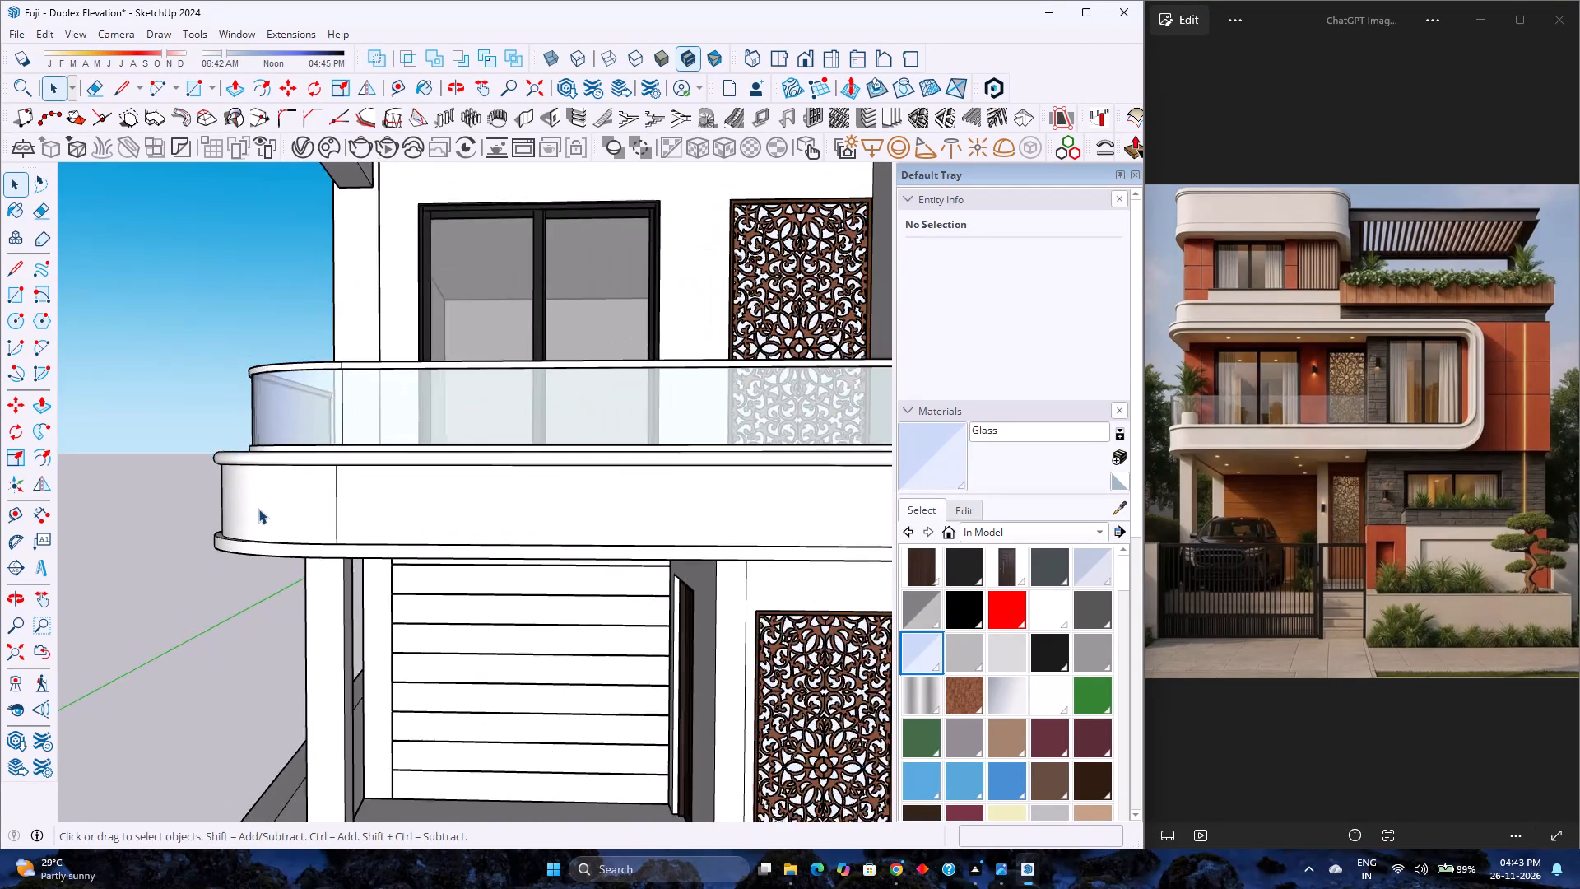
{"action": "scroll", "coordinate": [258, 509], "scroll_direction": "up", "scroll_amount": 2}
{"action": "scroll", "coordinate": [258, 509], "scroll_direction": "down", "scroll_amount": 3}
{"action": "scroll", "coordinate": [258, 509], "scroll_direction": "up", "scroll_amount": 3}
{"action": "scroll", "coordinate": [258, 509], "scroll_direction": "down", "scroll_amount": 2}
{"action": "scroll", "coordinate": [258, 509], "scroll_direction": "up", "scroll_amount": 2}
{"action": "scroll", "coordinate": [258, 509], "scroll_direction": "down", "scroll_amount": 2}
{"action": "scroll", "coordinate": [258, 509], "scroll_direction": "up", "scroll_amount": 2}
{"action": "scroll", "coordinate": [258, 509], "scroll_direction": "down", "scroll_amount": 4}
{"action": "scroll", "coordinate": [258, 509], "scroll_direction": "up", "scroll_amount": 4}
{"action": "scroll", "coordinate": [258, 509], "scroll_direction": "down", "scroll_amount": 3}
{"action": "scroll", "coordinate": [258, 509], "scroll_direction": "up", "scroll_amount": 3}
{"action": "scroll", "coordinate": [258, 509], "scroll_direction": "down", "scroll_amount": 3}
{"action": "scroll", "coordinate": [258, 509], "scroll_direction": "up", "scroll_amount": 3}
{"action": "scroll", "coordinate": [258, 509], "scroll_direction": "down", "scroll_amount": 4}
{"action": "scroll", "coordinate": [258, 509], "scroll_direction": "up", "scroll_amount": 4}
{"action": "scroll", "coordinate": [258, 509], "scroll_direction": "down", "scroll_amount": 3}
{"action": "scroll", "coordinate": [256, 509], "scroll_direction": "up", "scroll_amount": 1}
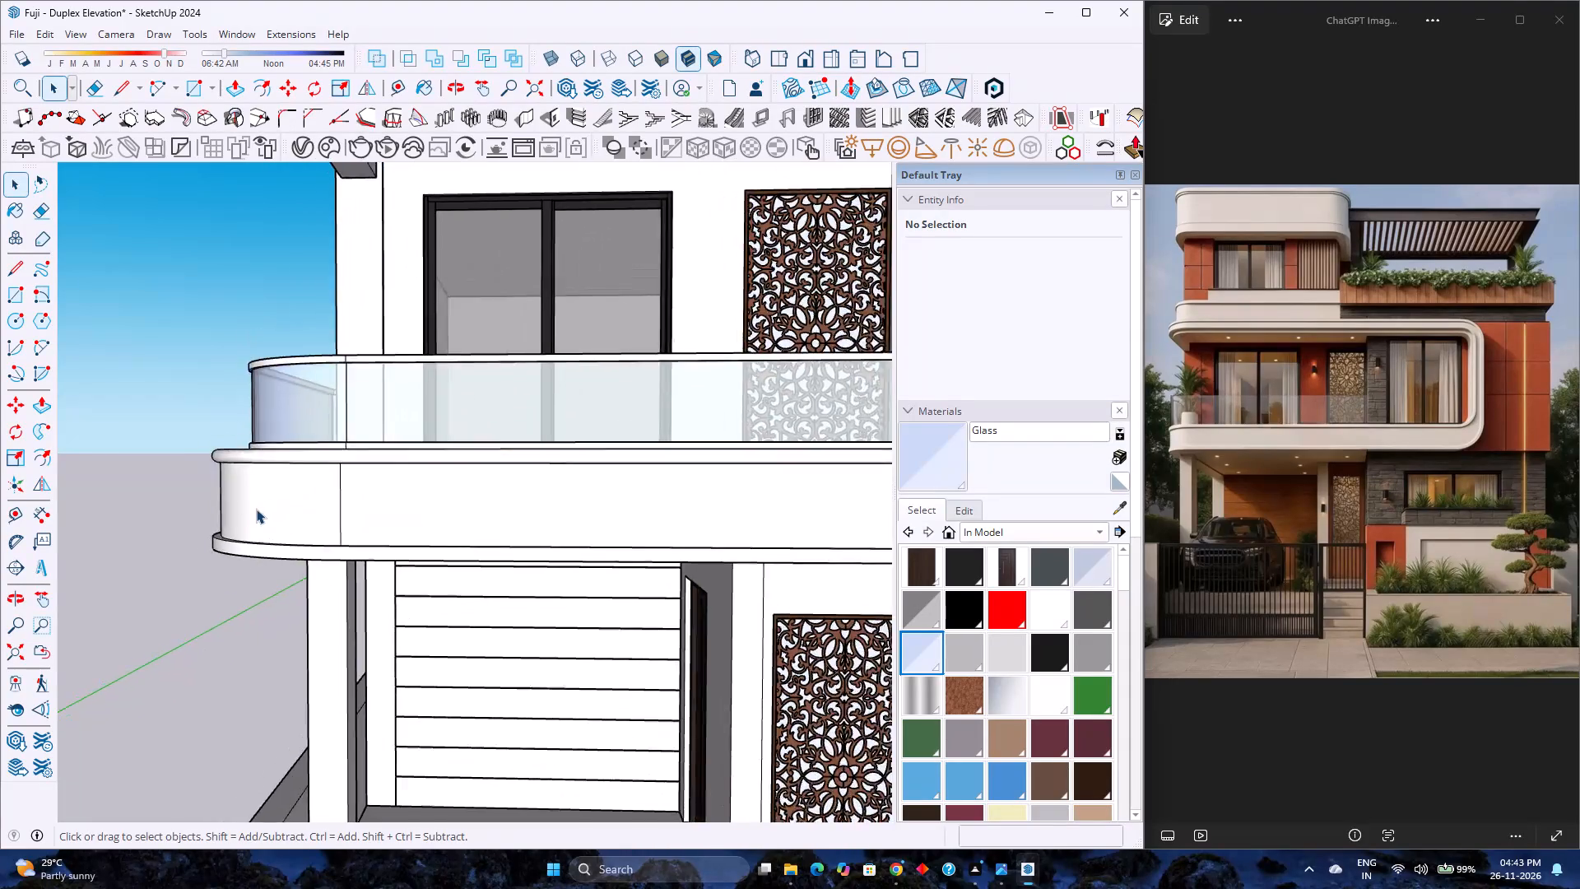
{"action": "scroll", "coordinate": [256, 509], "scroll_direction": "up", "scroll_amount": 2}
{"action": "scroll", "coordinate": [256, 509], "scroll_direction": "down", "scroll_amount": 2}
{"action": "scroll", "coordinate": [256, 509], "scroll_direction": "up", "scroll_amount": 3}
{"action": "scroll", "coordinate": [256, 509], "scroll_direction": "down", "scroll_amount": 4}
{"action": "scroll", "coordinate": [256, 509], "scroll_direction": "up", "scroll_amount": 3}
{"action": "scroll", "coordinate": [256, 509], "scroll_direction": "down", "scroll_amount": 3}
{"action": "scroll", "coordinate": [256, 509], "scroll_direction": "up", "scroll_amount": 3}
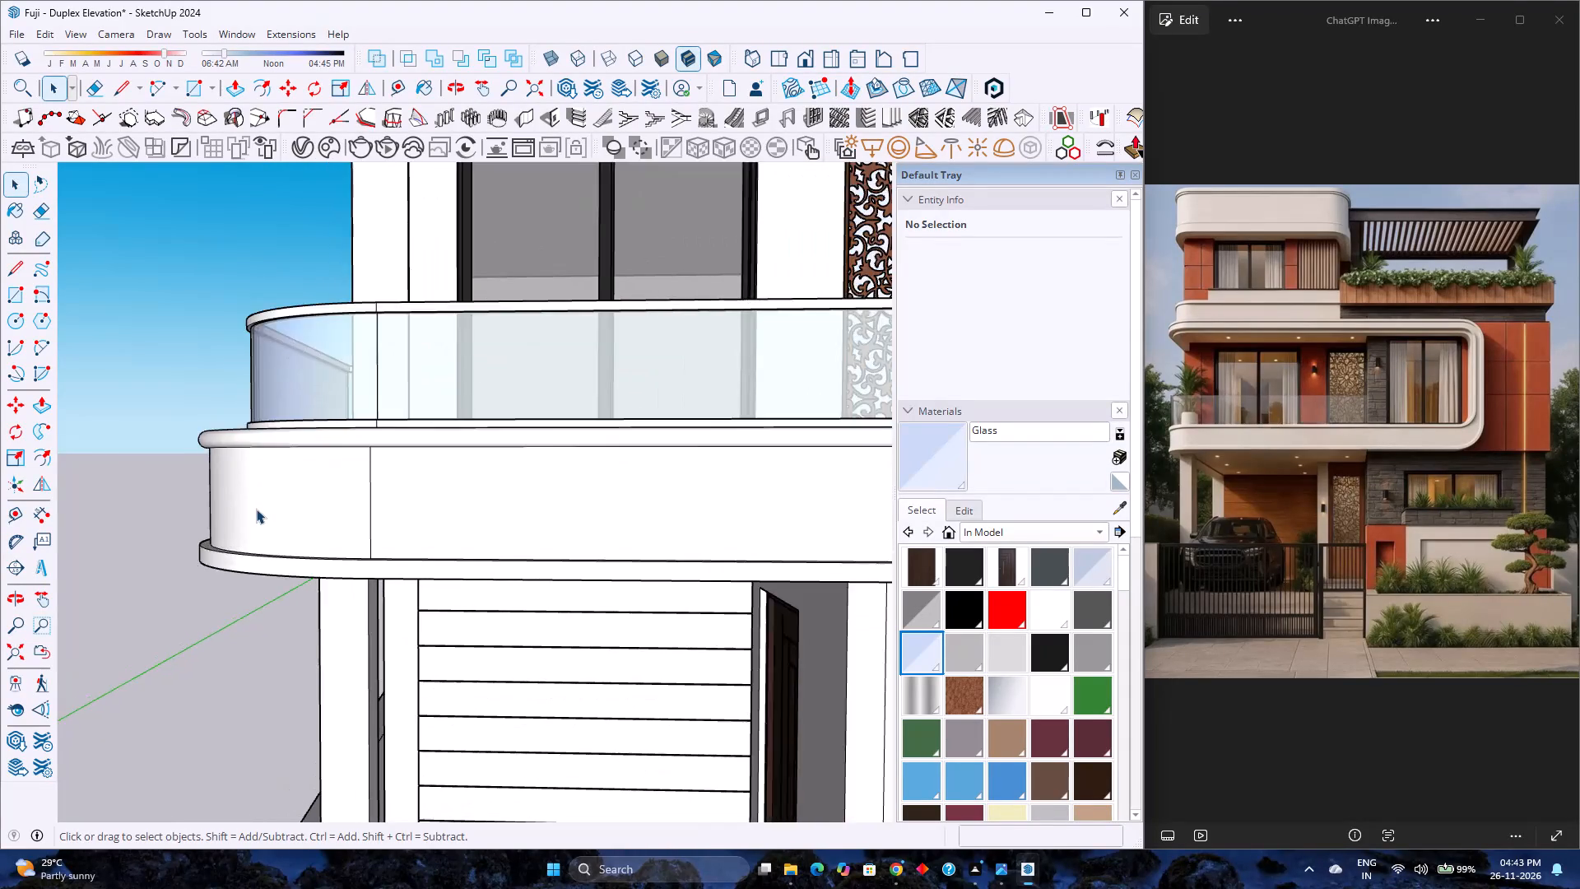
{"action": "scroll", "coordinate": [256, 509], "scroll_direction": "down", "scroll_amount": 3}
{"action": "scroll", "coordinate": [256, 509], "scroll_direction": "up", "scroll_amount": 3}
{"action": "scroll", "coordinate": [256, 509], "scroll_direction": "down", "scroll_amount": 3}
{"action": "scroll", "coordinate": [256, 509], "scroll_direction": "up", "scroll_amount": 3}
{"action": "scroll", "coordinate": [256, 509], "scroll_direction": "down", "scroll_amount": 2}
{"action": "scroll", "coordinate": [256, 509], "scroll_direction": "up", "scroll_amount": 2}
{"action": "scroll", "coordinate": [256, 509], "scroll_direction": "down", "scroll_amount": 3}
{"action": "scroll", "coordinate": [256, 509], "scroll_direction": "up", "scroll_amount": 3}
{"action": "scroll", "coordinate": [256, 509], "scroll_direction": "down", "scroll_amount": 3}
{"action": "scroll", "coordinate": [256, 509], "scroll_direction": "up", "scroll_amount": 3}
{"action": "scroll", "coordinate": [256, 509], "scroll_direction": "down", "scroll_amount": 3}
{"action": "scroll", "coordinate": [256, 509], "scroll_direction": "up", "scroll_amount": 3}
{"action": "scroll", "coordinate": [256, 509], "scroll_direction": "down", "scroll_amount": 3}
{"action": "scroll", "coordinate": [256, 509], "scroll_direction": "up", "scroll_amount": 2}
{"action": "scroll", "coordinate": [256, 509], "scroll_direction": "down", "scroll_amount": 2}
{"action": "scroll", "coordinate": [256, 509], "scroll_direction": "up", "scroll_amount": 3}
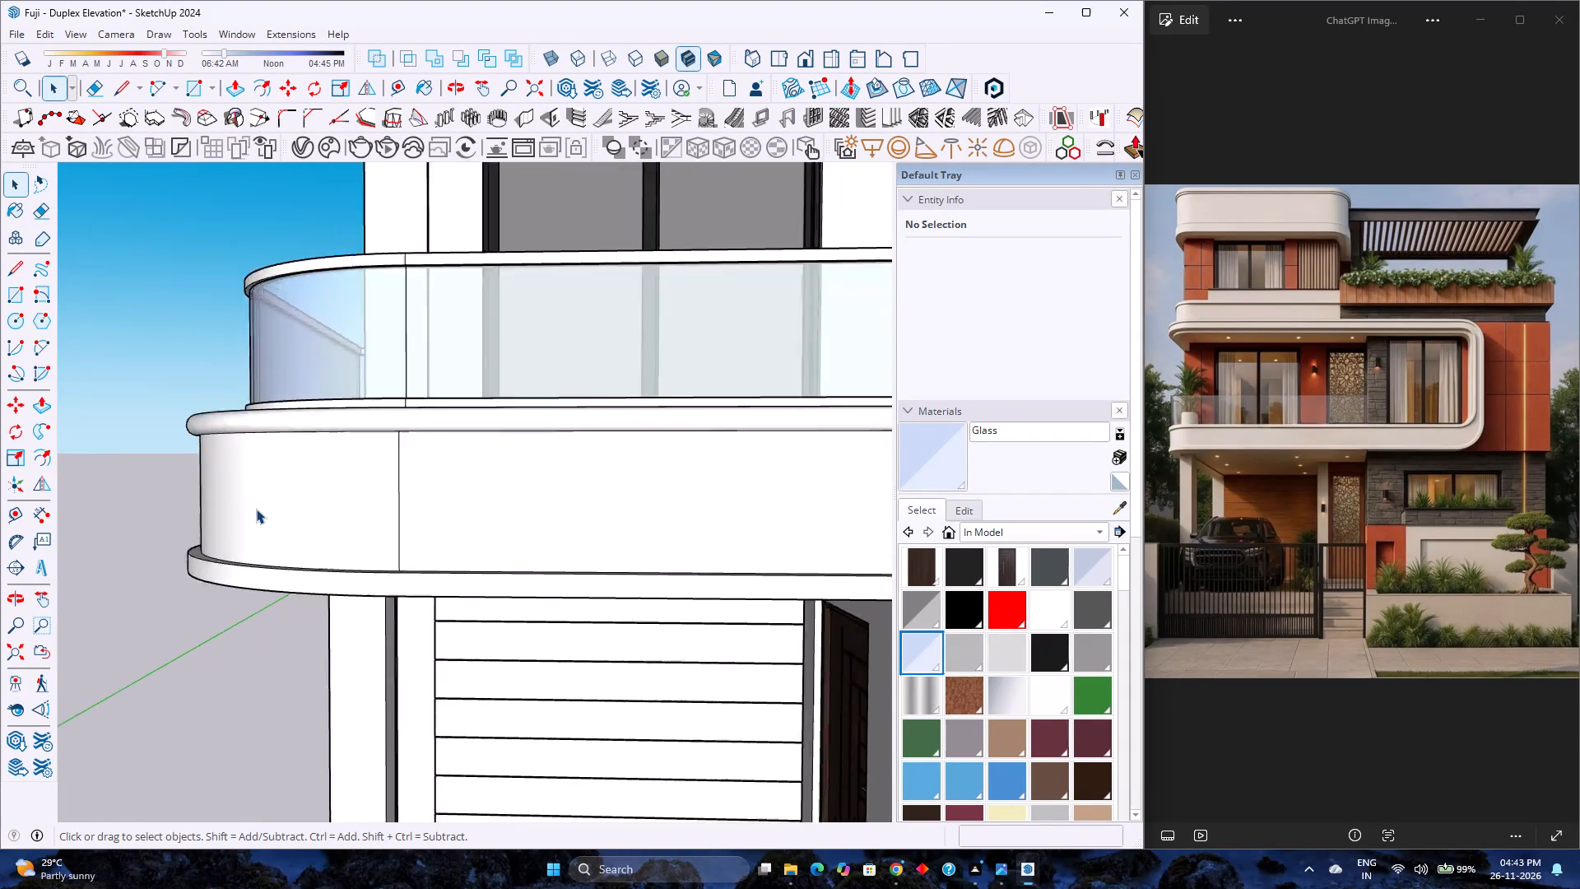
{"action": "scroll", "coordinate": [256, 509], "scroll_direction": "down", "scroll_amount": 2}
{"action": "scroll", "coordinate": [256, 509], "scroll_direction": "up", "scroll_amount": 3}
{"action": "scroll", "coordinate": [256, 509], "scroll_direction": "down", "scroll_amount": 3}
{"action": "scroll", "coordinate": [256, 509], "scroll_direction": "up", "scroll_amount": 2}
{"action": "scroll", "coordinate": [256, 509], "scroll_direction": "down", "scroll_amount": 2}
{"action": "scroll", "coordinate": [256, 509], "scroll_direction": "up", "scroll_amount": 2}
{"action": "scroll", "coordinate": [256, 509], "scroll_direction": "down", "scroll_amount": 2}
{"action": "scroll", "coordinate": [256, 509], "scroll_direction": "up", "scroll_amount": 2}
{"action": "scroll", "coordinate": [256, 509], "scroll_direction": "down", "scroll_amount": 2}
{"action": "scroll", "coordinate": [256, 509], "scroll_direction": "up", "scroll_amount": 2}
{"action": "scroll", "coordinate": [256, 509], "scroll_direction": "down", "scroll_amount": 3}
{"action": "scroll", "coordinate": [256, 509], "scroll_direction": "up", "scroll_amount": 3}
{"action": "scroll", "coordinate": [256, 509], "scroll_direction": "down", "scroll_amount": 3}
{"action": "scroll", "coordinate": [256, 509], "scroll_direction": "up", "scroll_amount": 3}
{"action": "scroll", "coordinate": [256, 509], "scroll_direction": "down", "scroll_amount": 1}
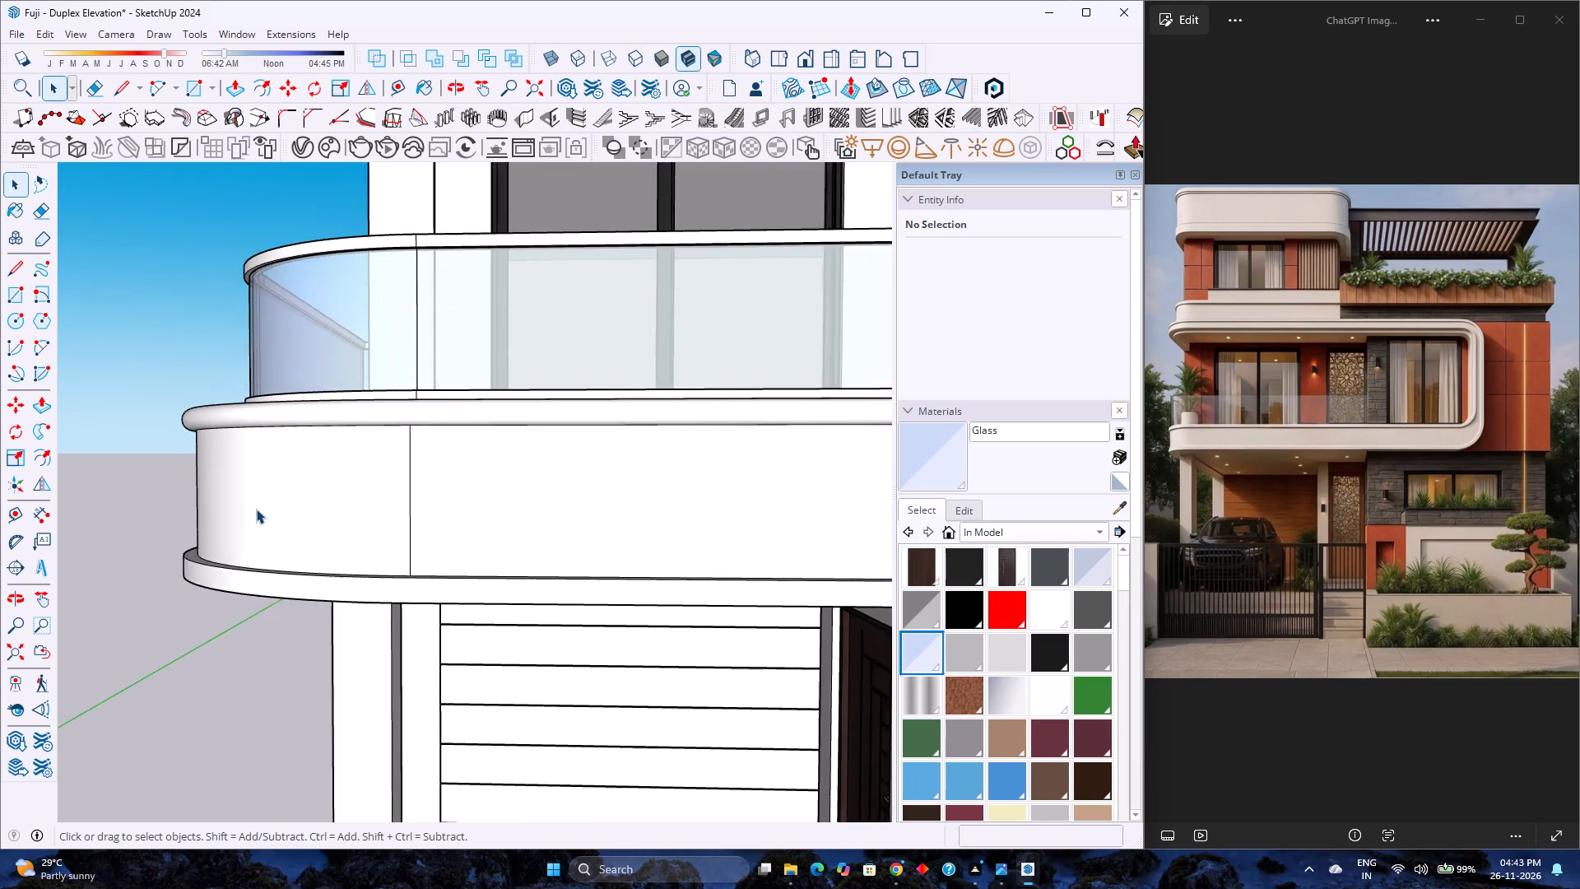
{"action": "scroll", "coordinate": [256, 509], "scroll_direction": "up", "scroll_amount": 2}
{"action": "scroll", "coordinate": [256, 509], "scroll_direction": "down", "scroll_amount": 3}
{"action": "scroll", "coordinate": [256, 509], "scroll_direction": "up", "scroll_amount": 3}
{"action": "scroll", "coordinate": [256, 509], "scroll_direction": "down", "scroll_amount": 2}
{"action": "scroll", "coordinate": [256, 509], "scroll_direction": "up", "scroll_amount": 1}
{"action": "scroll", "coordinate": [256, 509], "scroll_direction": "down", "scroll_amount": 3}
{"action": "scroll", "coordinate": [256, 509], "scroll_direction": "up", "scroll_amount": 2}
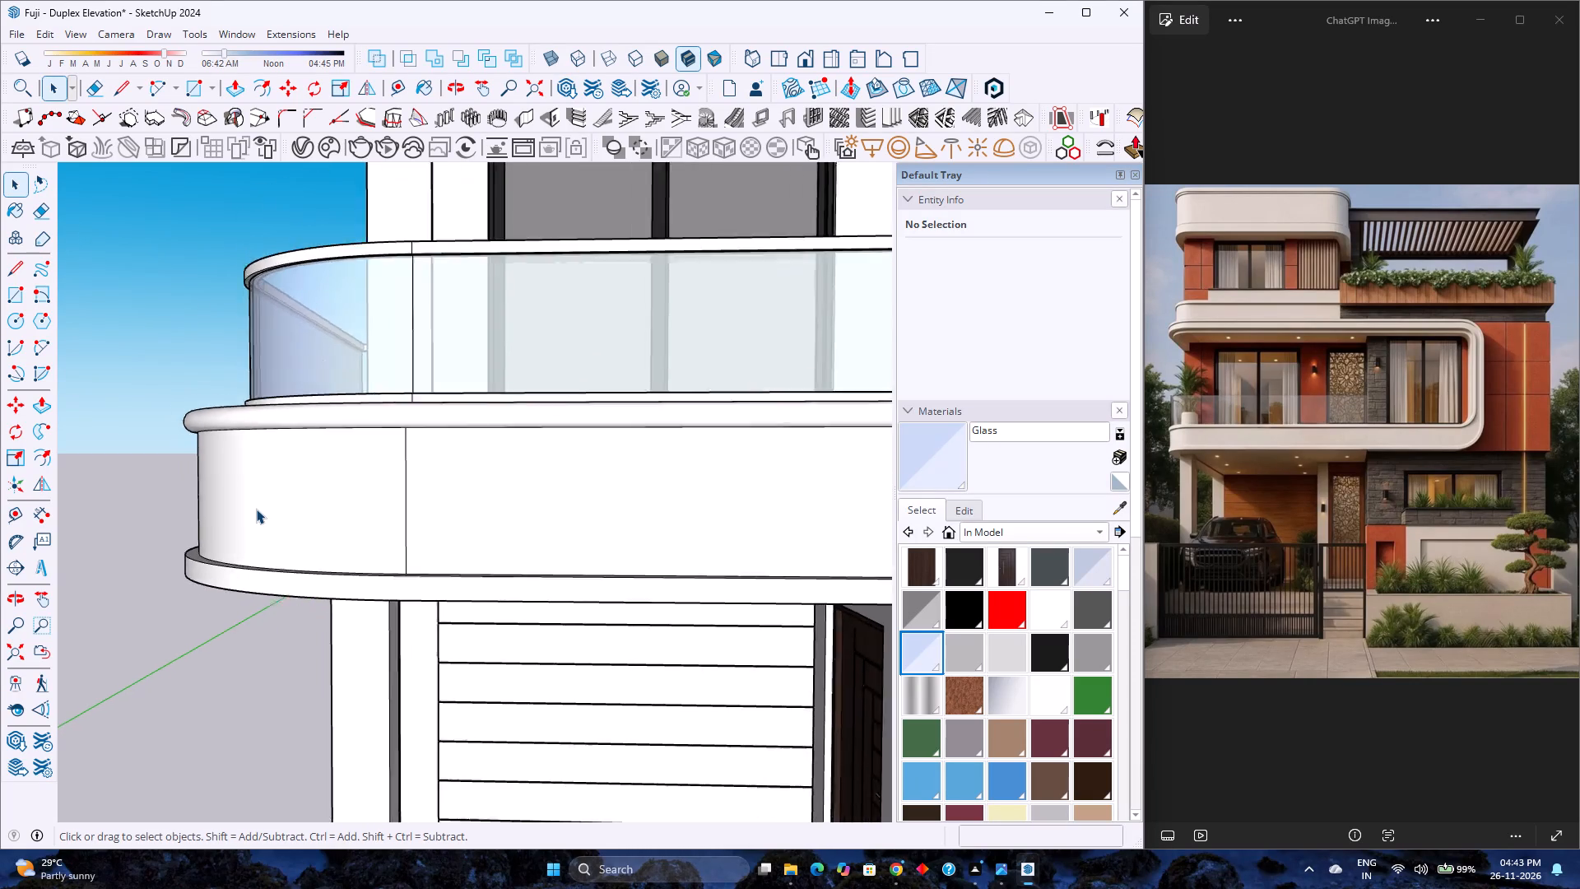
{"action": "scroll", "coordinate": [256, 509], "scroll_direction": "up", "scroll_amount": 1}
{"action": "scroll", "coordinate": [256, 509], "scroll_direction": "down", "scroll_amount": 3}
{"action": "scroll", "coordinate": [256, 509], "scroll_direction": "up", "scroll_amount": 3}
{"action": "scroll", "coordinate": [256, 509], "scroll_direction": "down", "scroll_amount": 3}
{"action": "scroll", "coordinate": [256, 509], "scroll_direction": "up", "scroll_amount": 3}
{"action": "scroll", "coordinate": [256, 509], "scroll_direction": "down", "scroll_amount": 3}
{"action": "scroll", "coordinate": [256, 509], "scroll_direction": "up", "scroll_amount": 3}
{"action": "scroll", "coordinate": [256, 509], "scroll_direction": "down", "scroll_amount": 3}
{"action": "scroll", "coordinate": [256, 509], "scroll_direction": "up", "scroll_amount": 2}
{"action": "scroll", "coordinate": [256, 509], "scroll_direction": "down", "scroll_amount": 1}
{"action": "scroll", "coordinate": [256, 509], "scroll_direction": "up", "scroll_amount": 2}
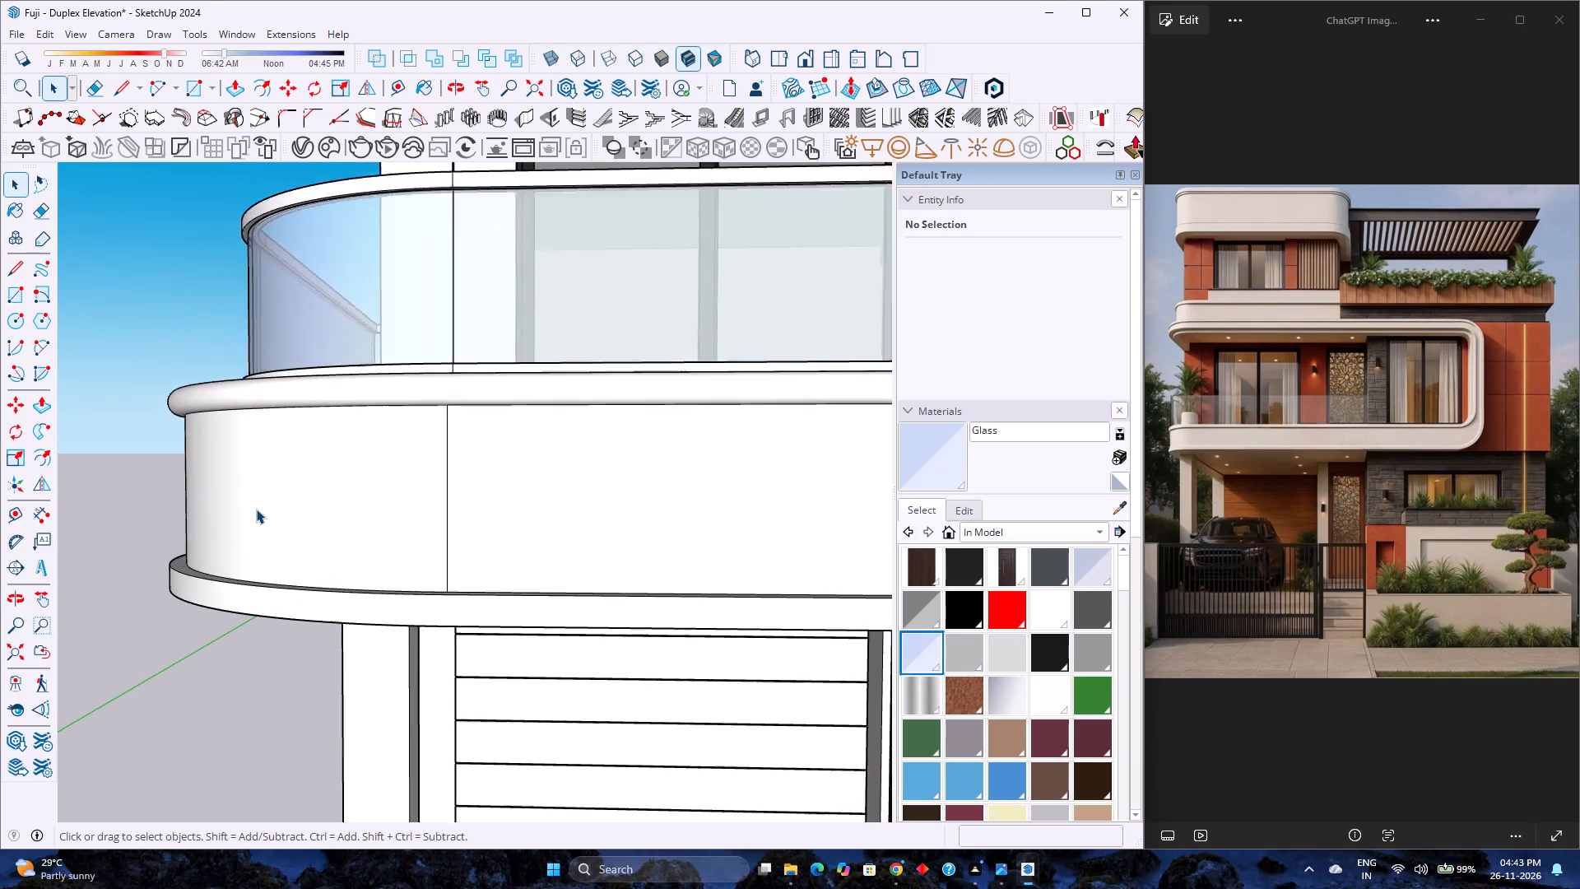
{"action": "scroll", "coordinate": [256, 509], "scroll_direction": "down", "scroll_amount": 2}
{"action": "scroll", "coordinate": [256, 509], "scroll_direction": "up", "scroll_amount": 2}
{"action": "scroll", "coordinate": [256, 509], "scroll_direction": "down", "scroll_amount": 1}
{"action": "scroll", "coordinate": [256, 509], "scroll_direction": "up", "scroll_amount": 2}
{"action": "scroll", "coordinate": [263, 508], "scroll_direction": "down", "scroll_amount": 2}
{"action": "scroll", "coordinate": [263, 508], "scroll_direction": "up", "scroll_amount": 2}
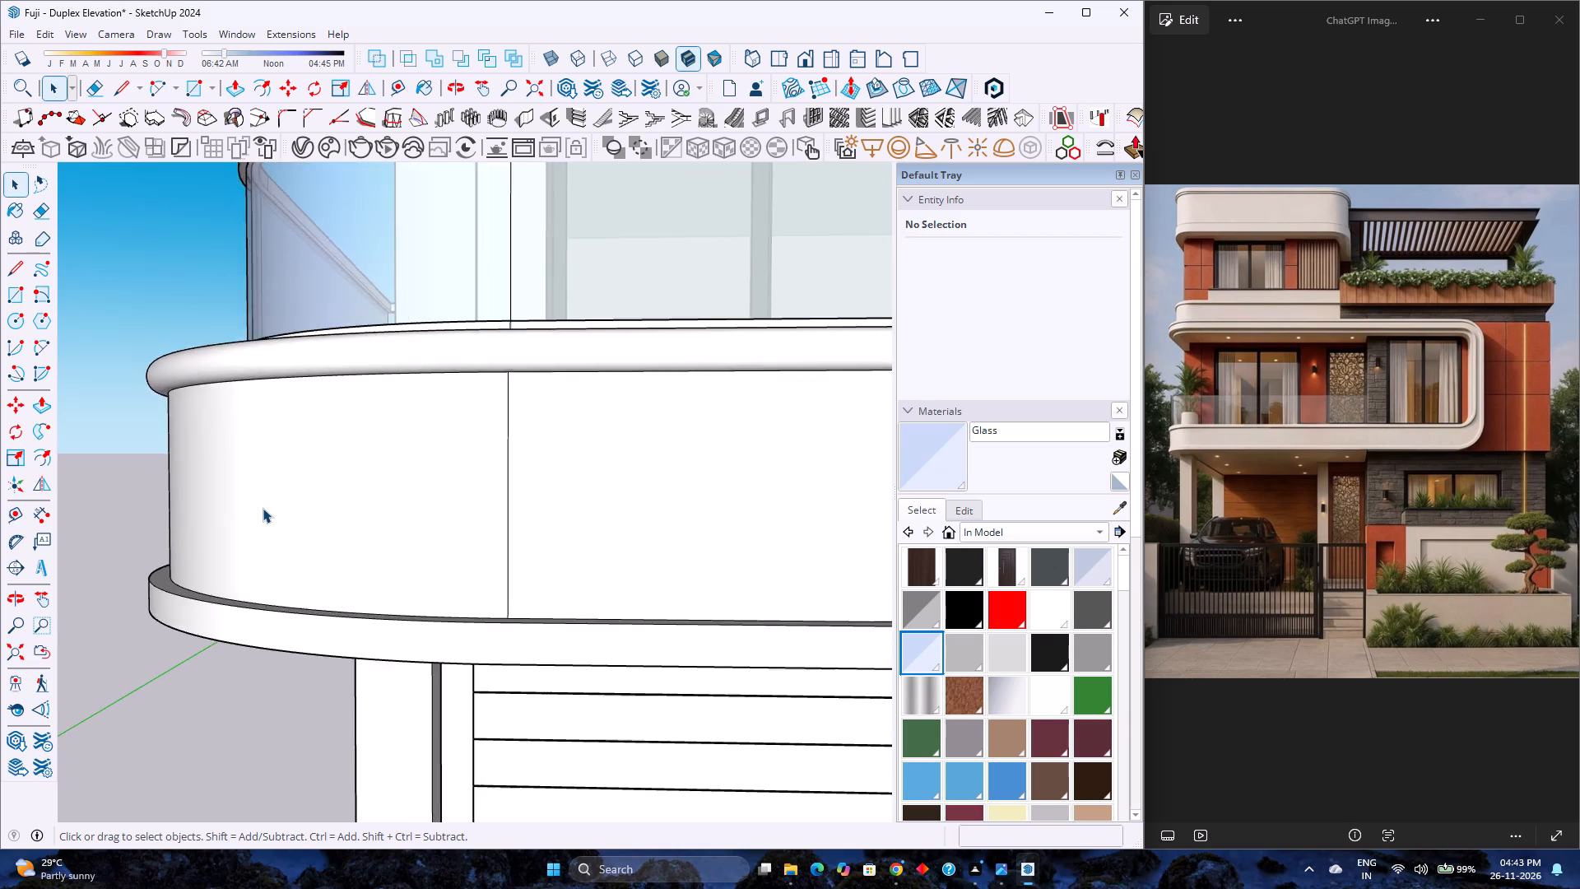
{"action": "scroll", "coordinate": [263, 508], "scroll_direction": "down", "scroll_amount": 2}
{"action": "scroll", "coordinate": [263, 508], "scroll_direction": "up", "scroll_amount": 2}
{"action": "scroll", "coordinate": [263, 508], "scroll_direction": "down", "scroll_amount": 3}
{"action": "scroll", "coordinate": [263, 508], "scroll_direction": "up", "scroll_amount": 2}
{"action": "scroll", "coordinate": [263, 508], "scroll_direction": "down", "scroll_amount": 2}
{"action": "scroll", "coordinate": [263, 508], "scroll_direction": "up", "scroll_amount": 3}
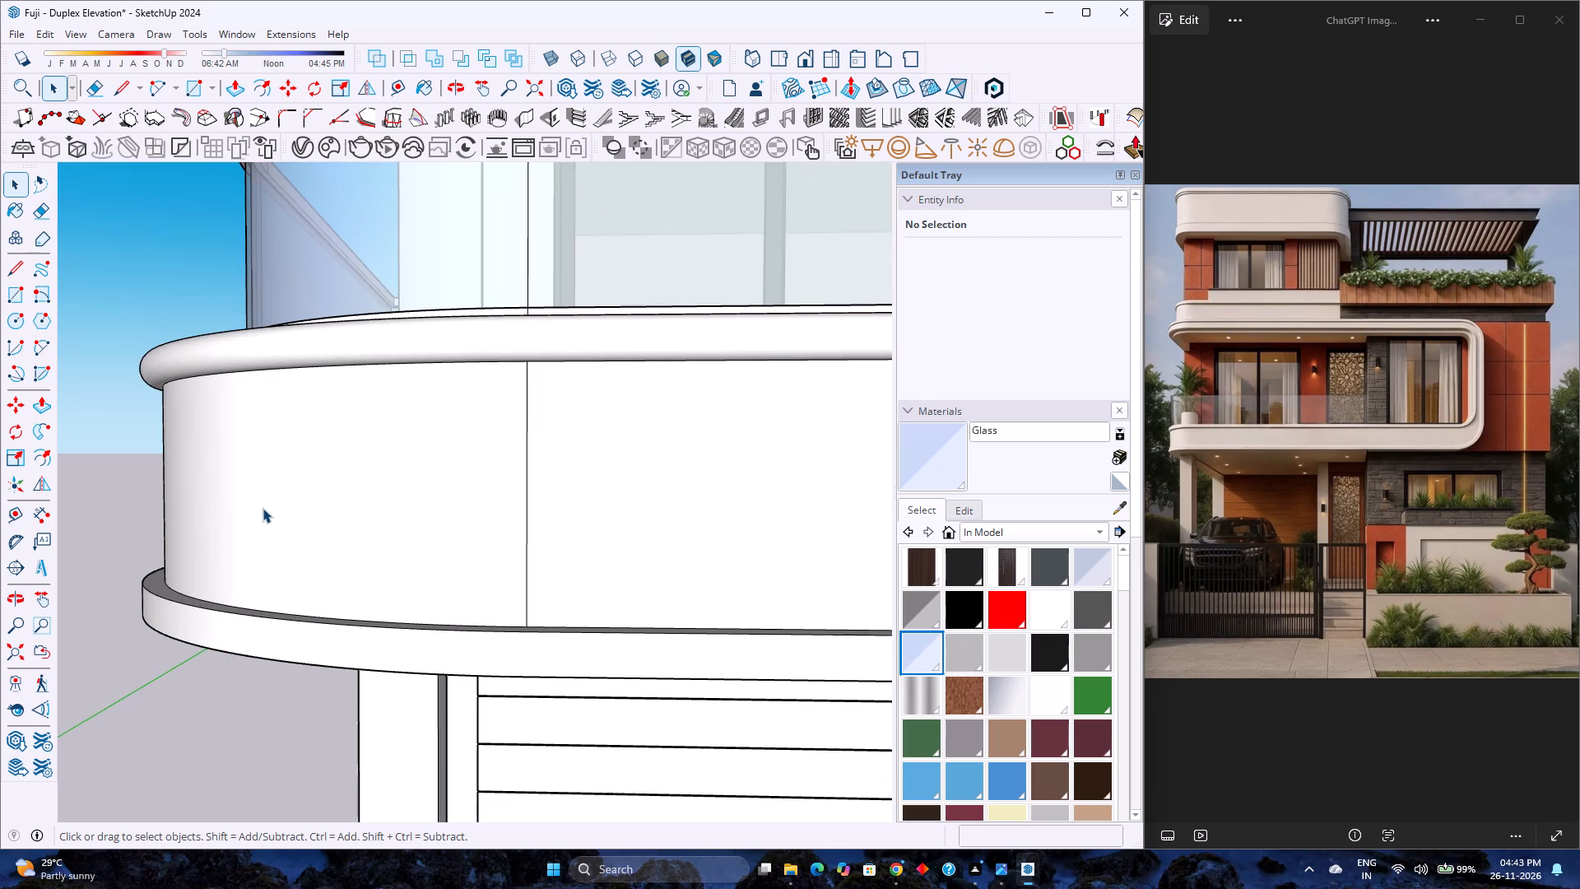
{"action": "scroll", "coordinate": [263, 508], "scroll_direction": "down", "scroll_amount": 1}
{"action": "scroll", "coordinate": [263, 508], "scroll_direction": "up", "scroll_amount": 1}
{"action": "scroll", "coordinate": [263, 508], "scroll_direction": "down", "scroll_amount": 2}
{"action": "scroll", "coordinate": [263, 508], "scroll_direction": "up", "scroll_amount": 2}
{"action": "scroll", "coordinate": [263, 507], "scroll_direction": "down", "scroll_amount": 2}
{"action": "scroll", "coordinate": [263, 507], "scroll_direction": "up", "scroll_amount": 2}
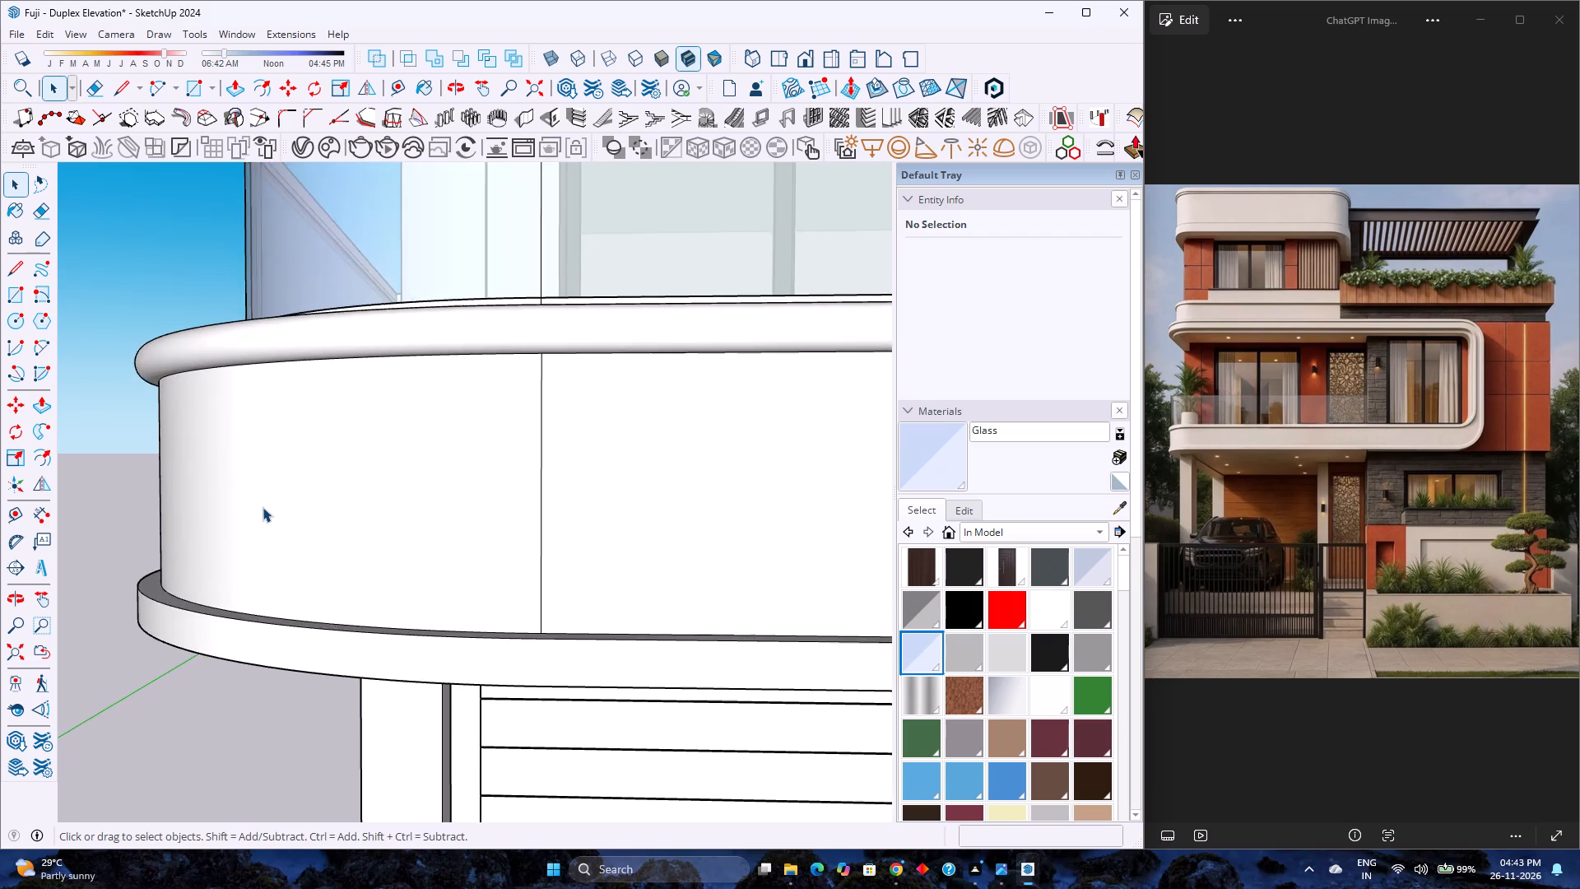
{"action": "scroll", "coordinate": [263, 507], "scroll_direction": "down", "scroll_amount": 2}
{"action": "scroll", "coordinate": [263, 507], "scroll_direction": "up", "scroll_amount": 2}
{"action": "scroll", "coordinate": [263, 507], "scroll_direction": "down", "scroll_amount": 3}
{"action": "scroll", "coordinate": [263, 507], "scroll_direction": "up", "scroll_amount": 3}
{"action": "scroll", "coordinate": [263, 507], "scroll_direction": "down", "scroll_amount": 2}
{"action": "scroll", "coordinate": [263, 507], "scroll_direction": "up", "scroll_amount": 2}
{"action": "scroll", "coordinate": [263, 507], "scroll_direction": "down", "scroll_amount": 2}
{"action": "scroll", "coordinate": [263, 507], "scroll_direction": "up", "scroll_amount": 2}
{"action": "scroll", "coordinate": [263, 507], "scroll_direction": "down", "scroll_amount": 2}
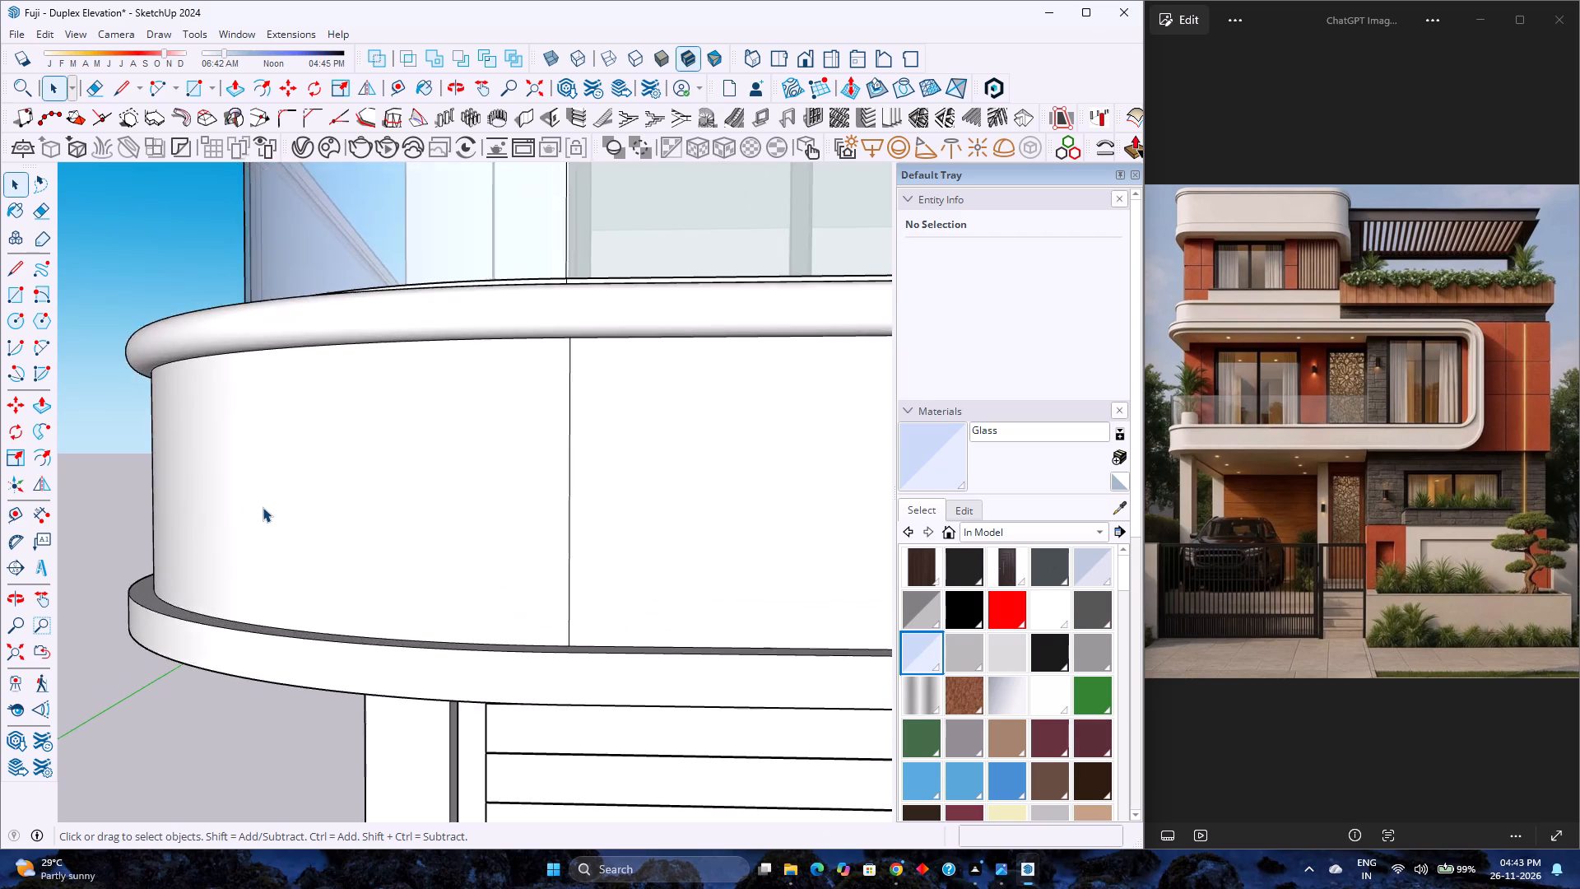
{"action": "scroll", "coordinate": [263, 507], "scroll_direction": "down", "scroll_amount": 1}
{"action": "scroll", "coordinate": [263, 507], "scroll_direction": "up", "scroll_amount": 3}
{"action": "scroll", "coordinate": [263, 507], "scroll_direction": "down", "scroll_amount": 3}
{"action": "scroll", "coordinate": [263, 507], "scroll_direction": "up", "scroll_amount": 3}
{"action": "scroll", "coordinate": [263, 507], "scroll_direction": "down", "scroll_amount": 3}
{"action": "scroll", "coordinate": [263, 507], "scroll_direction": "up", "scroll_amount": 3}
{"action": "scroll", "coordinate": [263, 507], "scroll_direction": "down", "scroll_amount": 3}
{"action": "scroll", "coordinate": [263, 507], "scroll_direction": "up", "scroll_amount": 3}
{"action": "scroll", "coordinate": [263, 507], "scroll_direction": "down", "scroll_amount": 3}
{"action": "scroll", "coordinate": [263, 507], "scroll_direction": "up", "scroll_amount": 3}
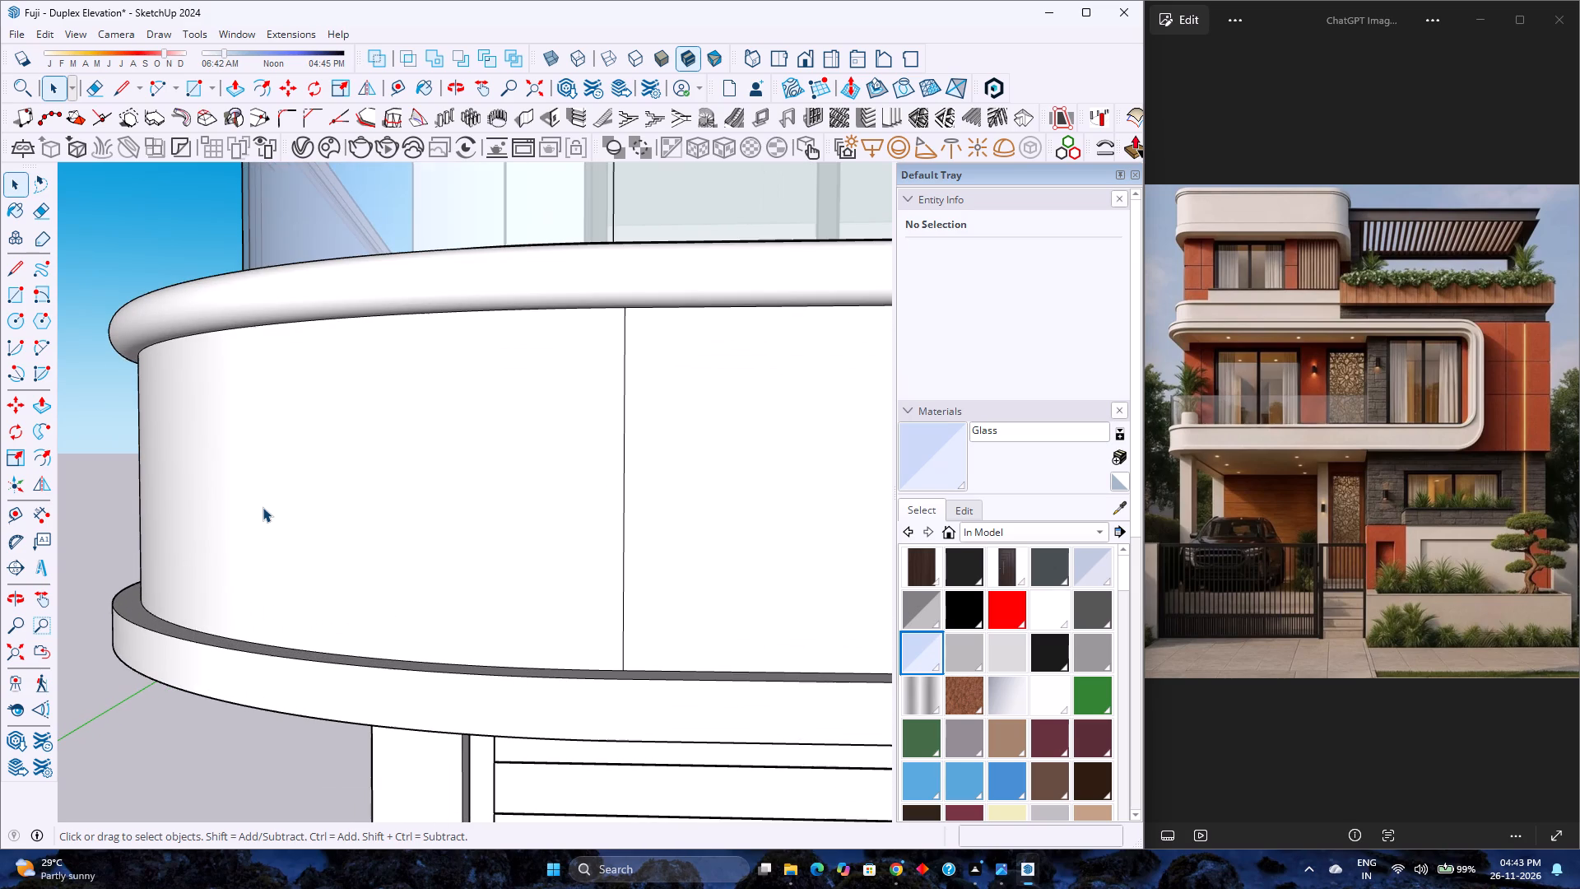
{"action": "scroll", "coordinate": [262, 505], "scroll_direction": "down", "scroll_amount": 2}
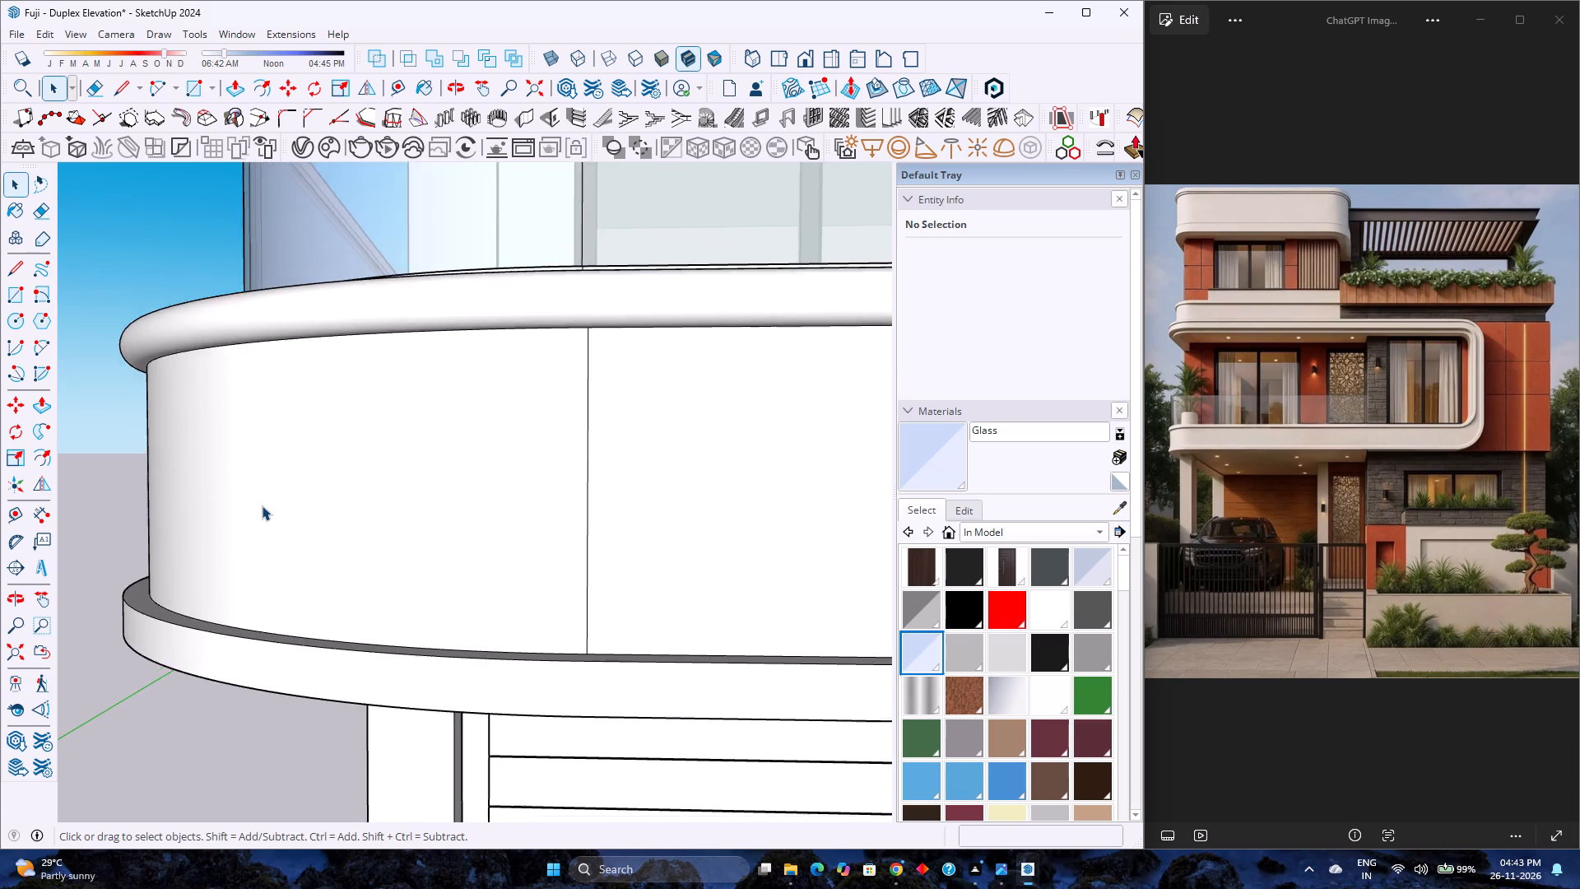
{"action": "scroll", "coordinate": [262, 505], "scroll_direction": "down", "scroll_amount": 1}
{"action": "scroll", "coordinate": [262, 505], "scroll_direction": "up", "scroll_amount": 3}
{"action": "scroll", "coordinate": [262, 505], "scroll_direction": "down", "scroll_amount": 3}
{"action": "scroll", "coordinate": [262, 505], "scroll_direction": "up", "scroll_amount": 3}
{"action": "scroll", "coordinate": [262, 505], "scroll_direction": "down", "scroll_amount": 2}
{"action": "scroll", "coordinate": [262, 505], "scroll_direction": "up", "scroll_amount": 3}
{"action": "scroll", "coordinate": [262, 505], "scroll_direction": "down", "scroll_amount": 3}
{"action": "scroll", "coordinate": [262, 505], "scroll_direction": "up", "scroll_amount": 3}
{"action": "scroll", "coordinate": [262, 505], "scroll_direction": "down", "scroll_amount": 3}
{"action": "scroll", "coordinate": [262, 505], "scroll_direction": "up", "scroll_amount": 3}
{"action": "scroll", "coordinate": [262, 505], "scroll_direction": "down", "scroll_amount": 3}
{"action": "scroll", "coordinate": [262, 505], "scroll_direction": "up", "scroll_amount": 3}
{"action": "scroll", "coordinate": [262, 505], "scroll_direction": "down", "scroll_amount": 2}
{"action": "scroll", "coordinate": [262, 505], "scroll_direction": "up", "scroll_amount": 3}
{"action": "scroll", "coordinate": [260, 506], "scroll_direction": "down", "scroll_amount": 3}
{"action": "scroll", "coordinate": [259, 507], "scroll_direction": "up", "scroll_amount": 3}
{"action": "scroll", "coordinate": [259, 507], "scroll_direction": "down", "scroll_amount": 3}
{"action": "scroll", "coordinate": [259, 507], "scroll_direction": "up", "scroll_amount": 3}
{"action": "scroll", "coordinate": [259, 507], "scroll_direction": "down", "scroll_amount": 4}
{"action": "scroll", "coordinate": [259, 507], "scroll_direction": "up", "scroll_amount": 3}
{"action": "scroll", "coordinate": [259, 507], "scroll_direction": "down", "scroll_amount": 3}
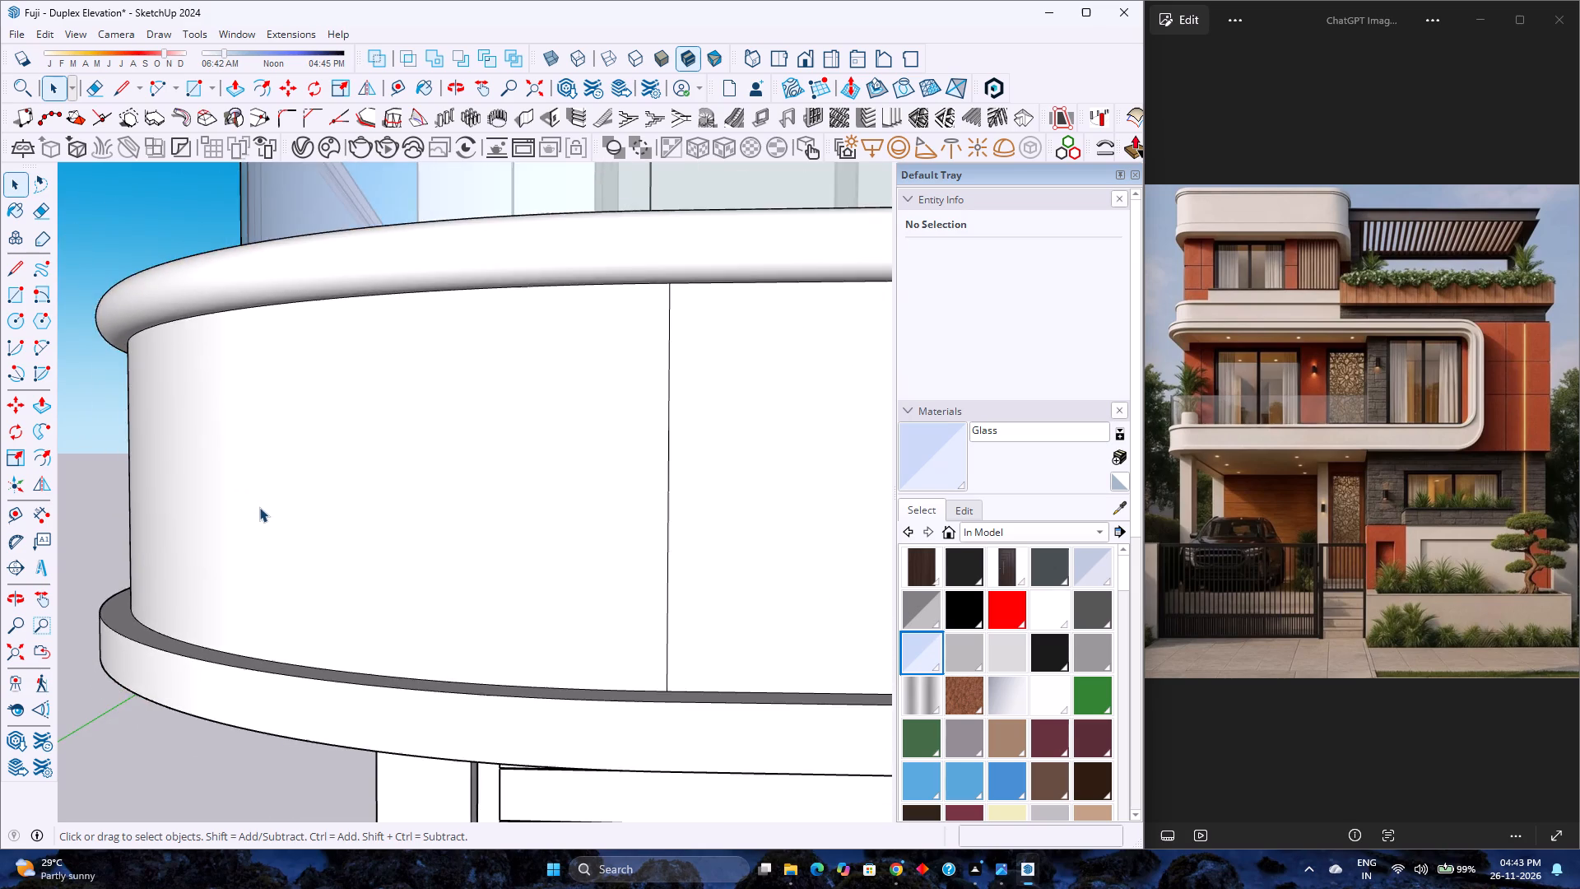
Examine the first-floor balcony's curved corner and the whole front facade against the reference image.
{"action": "scroll", "coordinate": [259, 507], "scroll_direction": "down", "scroll_amount": 14}
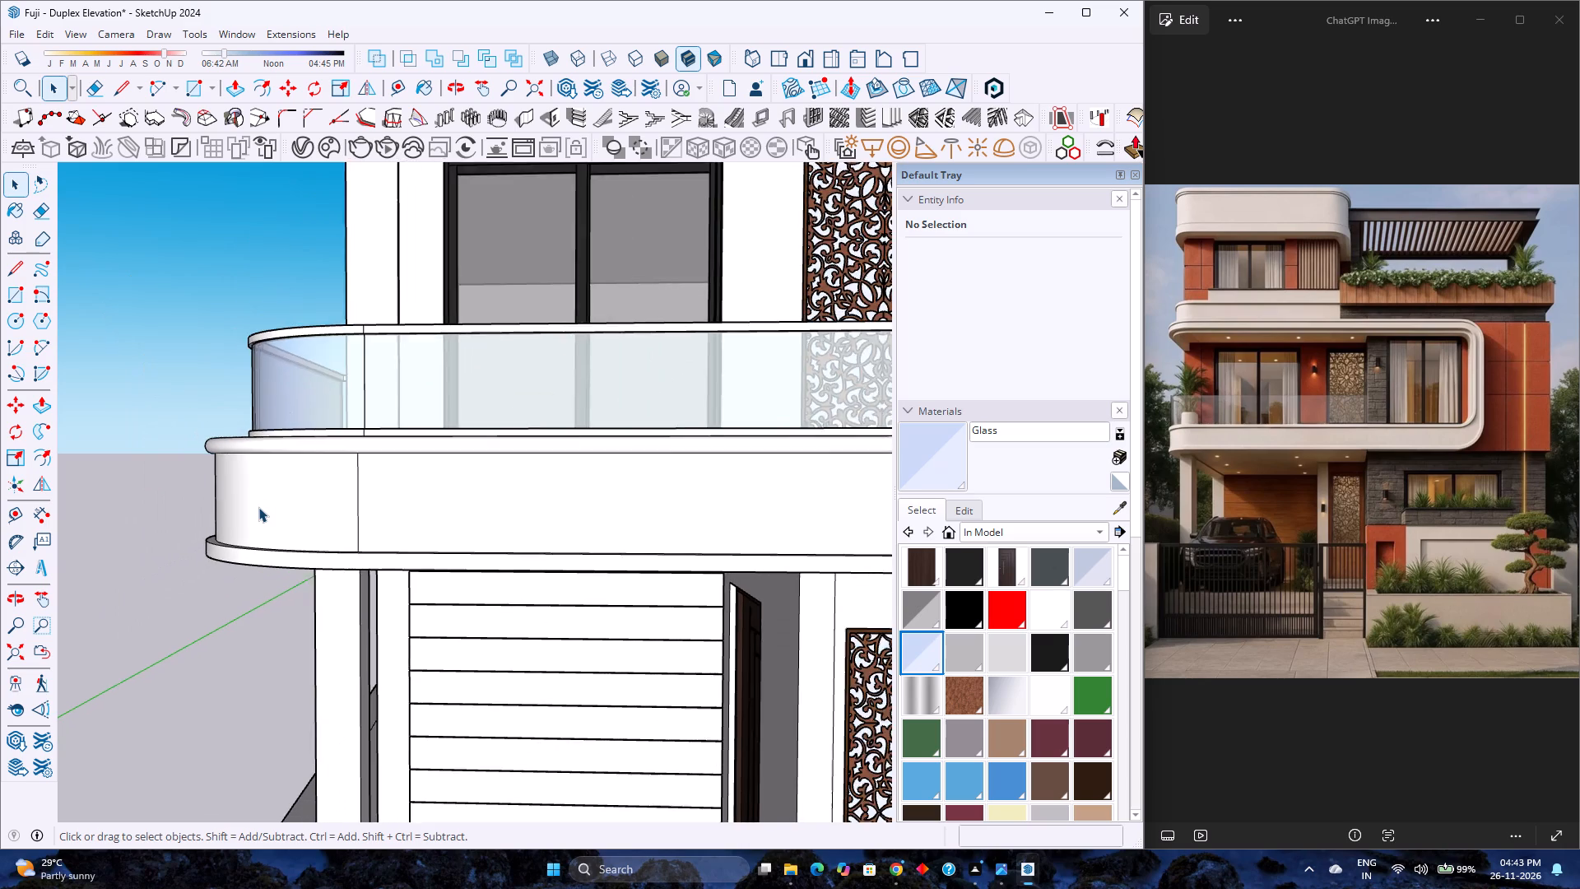
{"action": "scroll", "coordinate": [258, 507], "scroll_direction": "down", "scroll_amount": 13}
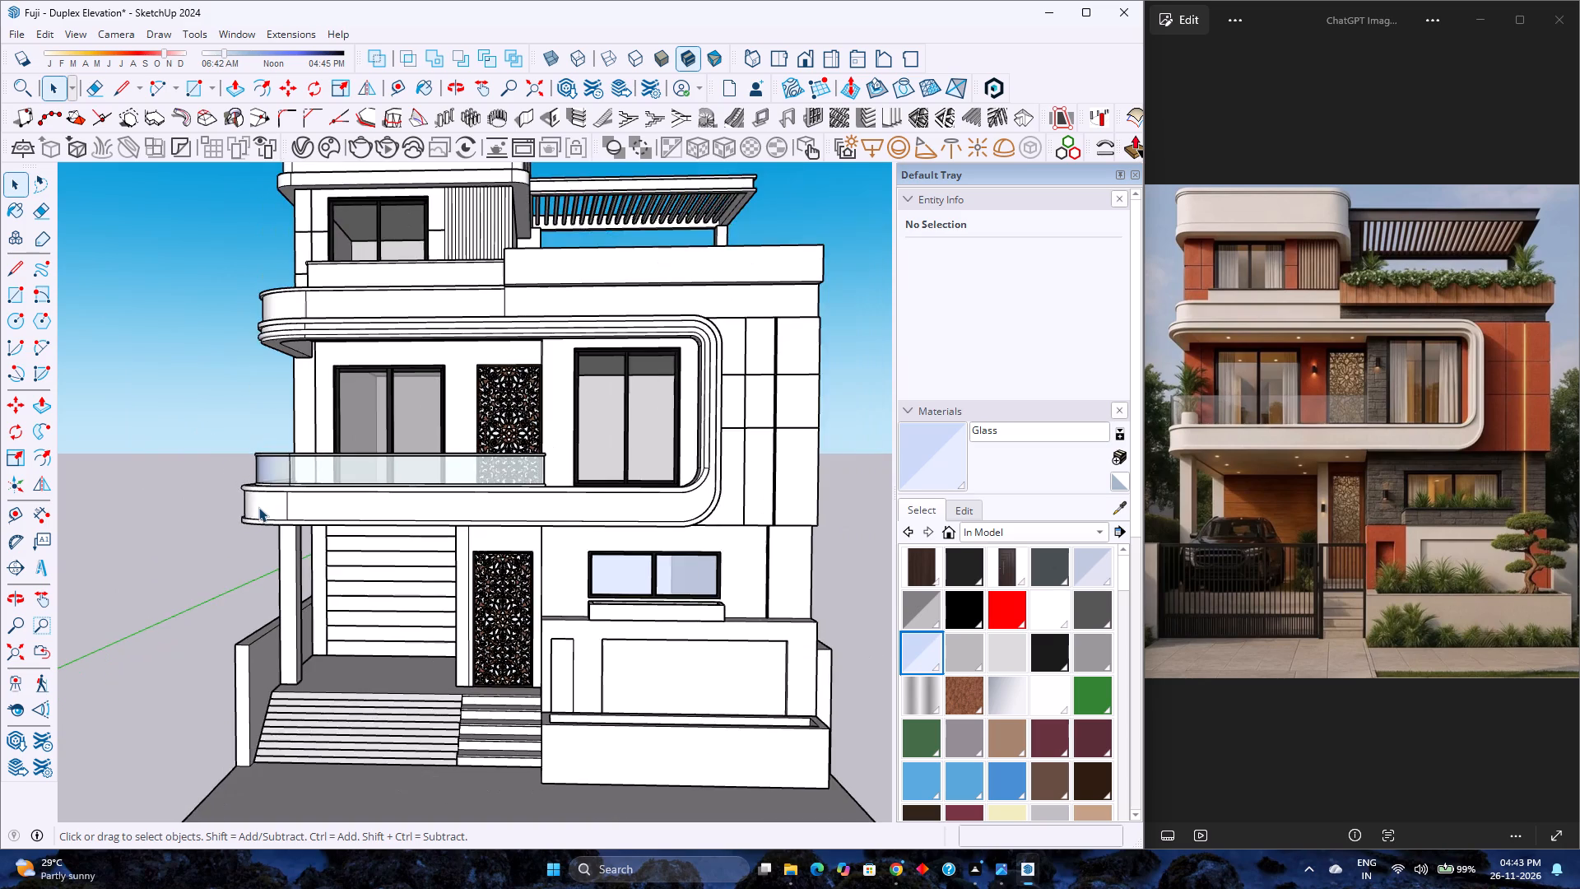
{"action": "scroll", "coordinate": [258, 507], "scroll_direction": "down", "scroll_amount": 9}
{"action": "scroll", "coordinate": [258, 507], "scroll_direction": "up", "scroll_amount": 1}
{"action": "scroll", "coordinate": [258, 507], "scroll_direction": "down", "scroll_amount": 3}
{"action": "scroll", "coordinate": [258, 507], "scroll_direction": "up", "scroll_amount": 2}
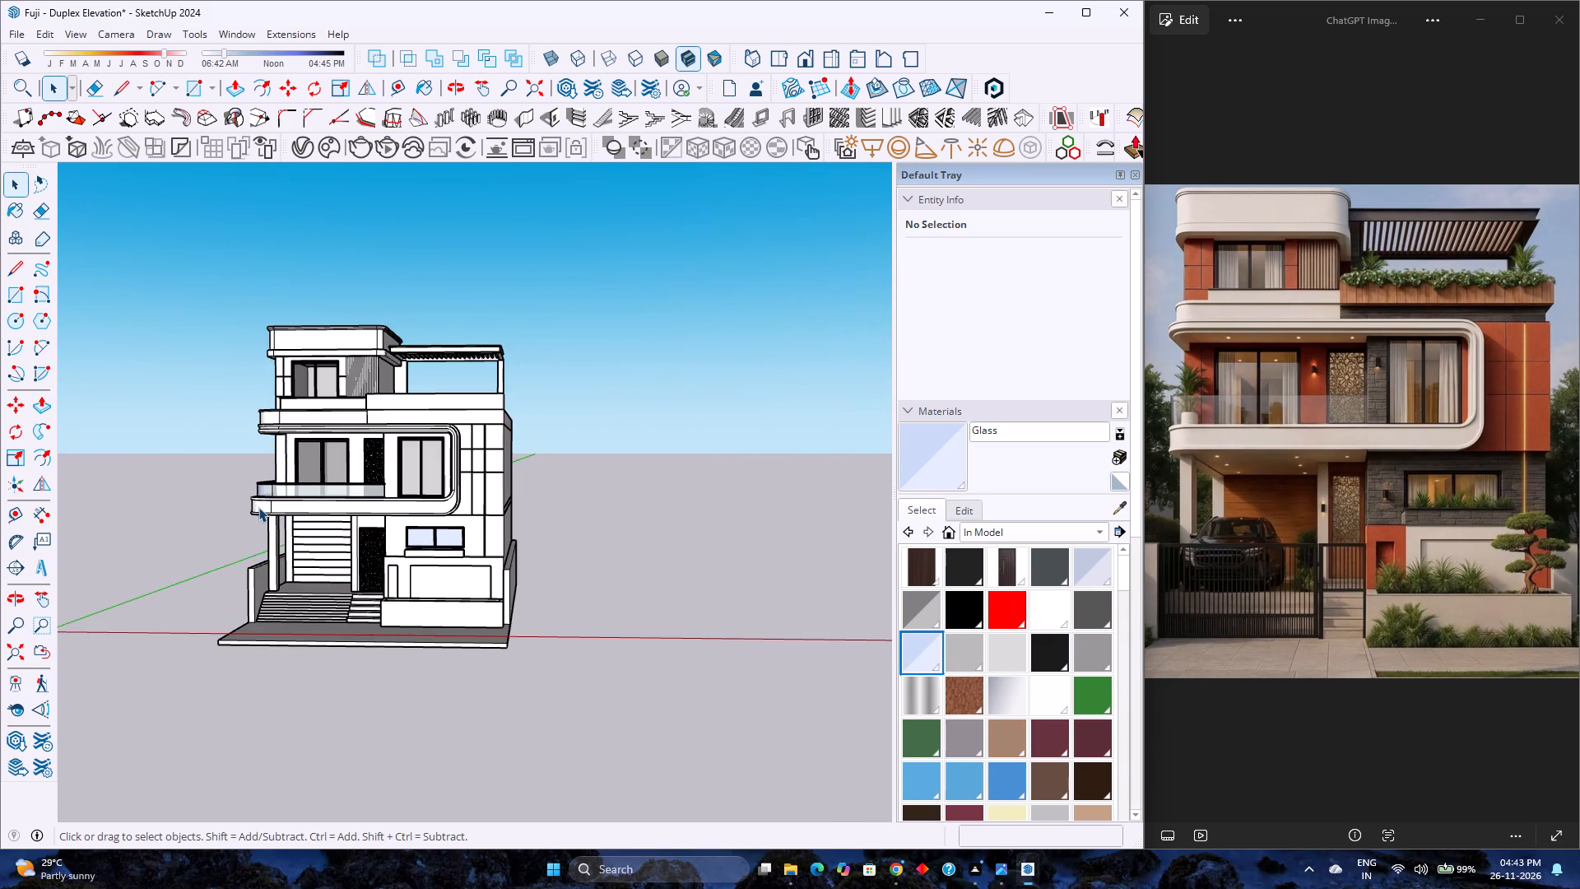
{"action": "scroll", "coordinate": [258, 507], "scroll_direction": "up", "scroll_amount": 14}
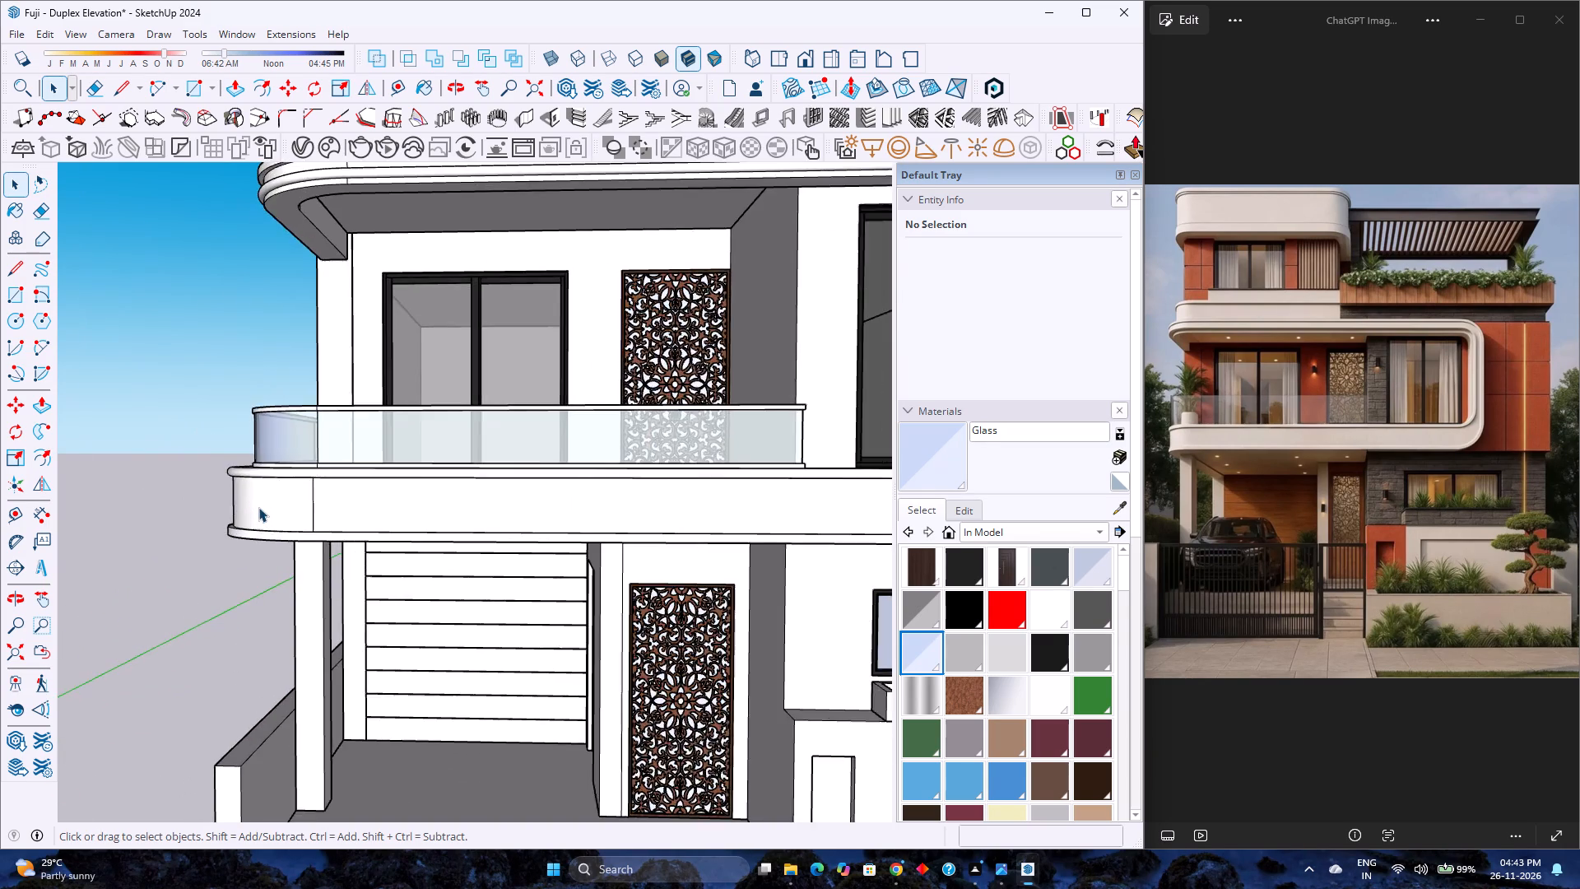
{"action": "scroll", "coordinate": [258, 507], "scroll_direction": "down", "scroll_amount": 4}
{"action": "scroll", "coordinate": [258, 507], "scroll_direction": "up", "scroll_amount": 3}
{"action": "scroll", "coordinate": [258, 507], "scroll_direction": "down", "scroll_amount": 3}
{"action": "scroll", "coordinate": [258, 507], "scroll_direction": "up", "scroll_amount": 3}
{"action": "scroll", "coordinate": [258, 507], "scroll_direction": "down", "scroll_amount": 1}
{"action": "scroll", "coordinate": [258, 507], "scroll_direction": "up", "scroll_amount": 7}
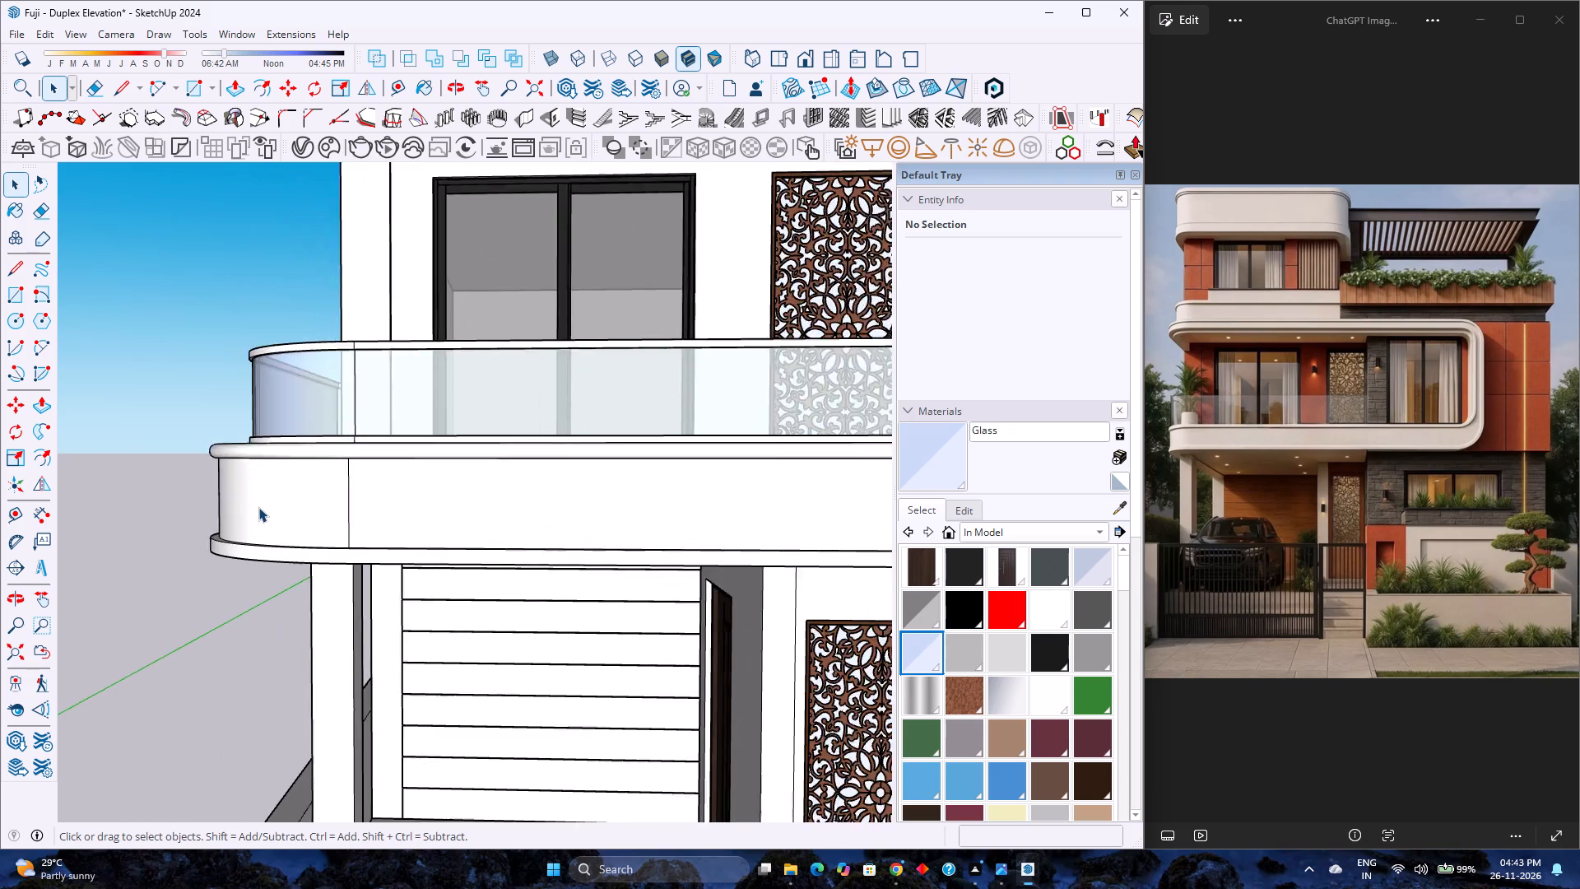
{"action": "scroll", "coordinate": [258, 507], "scroll_direction": "down", "scroll_amount": 15}
{"action": "scroll", "coordinate": [258, 507], "scroll_direction": "up", "scroll_amount": 2}
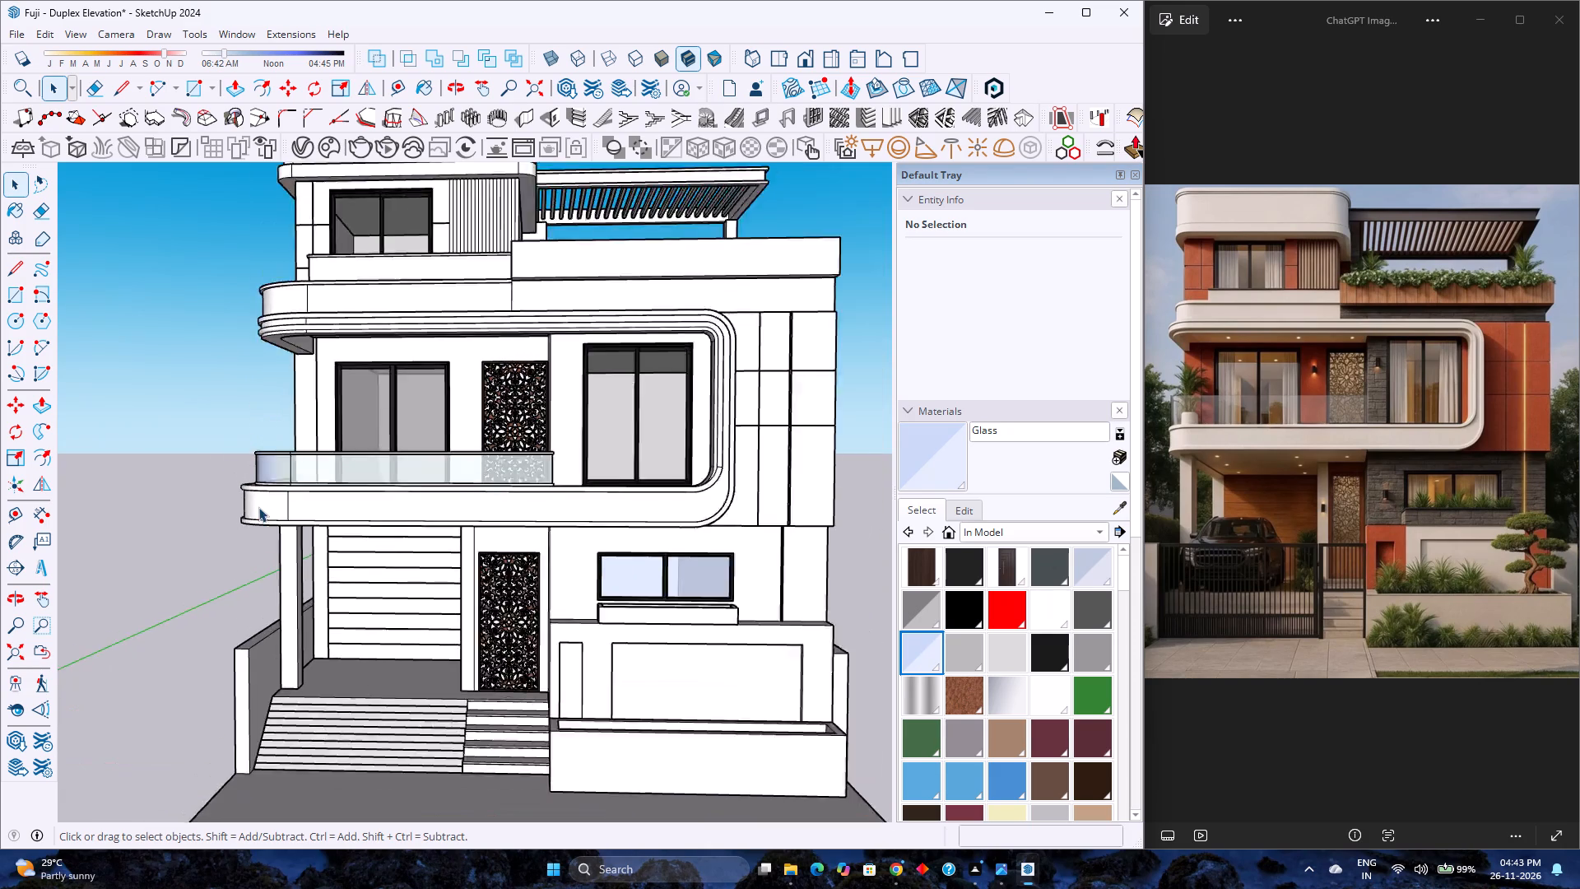
{"action": "scroll", "coordinate": [258, 507], "scroll_direction": "up", "scroll_amount": 1}
{"action": "scroll", "coordinate": [258, 507], "scroll_direction": "down", "scroll_amount": 2}
{"action": "scroll", "coordinate": [258, 507], "scroll_direction": "up", "scroll_amount": 2}
{"action": "scroll", "coordinate": [258, 507], "scroll_direction": "down", "scroll_amount": 3}
{"action": "scroll", "coordinate": [258, 507], "scroll_direction": "up", "scroll_amount": 2}
{"action": "scroll", "coordinate": [258, 507], "scroll_direction": "down", "scroll_amount": 3}
{"action": "scroll", "coordinate": [258, 507], "scroll_direction": "up", "scroll_amount": 3}
{"action": "scroll", "coordinate": [258, 507], "scroll_direction": "down", "scroll_amount": 3}
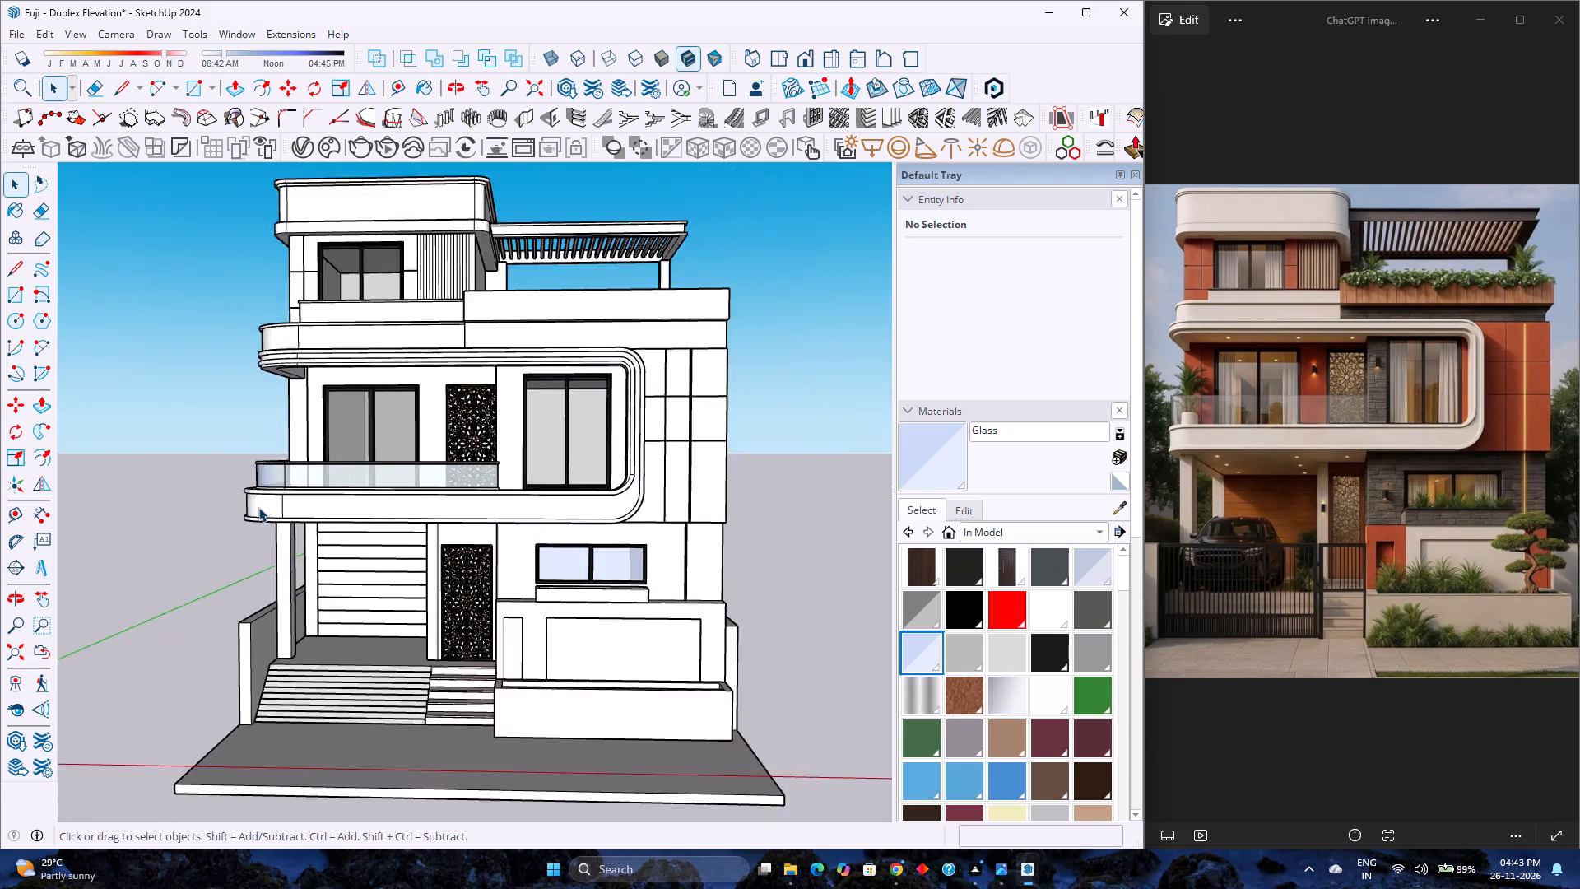
{"action": "scroll", "coordinate": [258, 507], "scroll_direction": "up", "scroll_amount": 3}
{"action": "scroll", "coordinate": [258, 507], "scroll_direction": "down", "scroll_amount": 3}
{"action": "scroll", "coordinate": [258, 507], "scroll_direction": "up", "scroll_amount": 4}
{"action": "scroll", "coordinate": [258, 507], "scroll_direction": "down", "scroll_amount": 7}
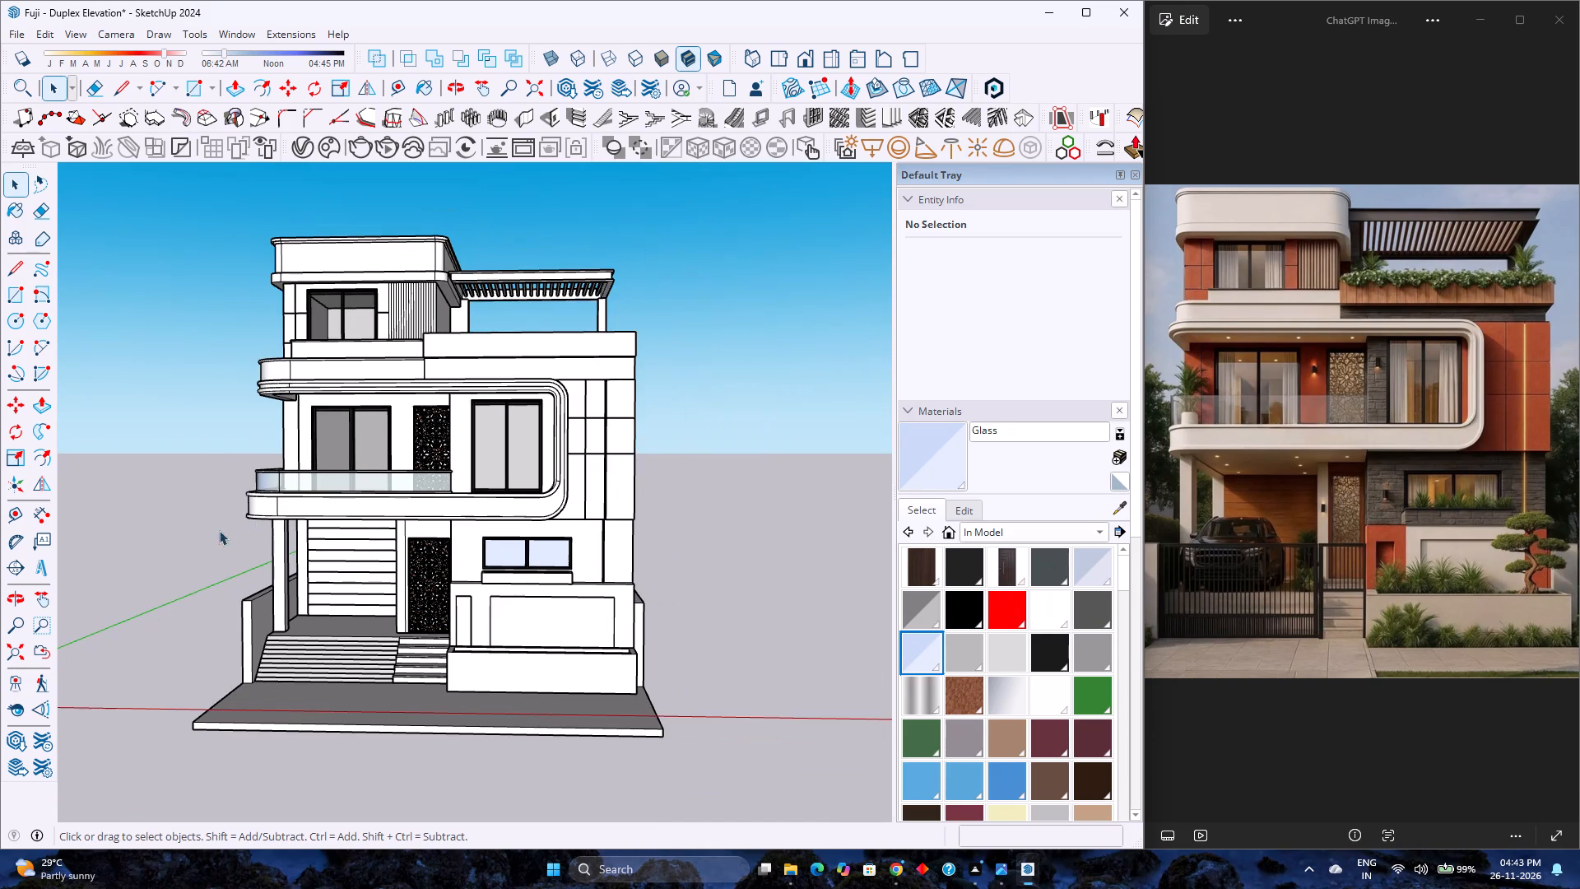
{"action": "left_click", "coordinate": [9, 657]}
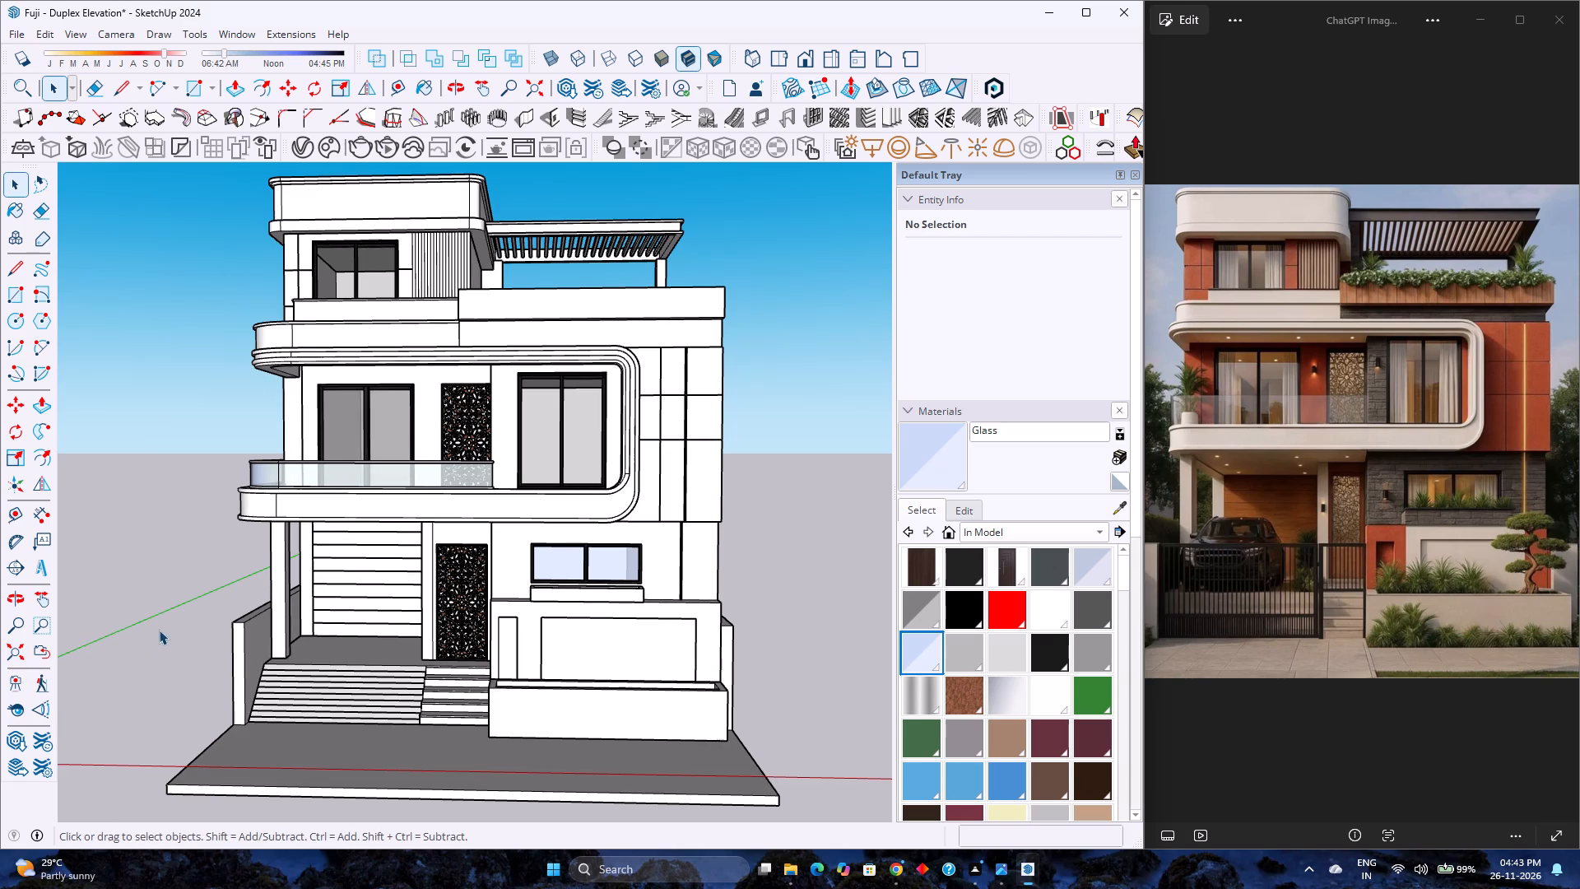
Examine the house from both front corners, including its side walls and the base slab.
{"action": "scroll", "coordinate": [448, 555], "scroll_direction": "down", "scroll_amount": 3}
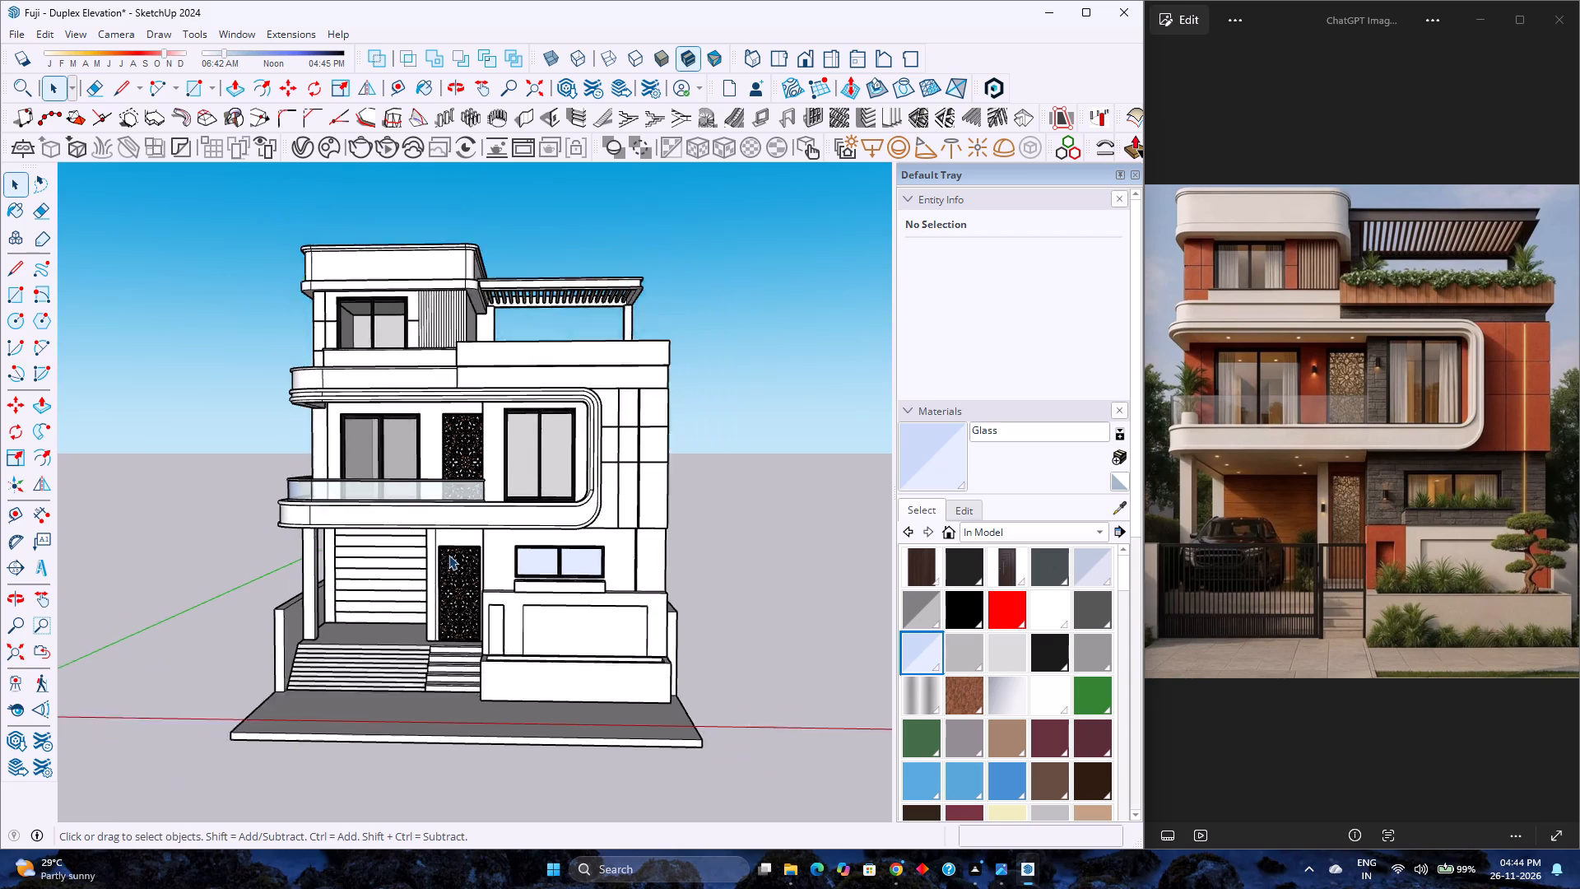
{"action": "scroll", "coordinate": [448, 555], "scroll_direction": "down", "scroll_amount": 1}
{"action": "scroll", "coordinate": [448, 555], "scroll_direction": "up", "scroll_amount": 2}
{"action": "scroll", "coordinate": [448, 555], "scroll_direction": "down", "scroll_amount": 3}
{"action": "scroll", "coordinate": [448, 555], "scroll_direction": "up", "scroll_amount": 3}
{"action": "scroll", "coordinate": [448, 555], "scroll_direction": "down", "scroll_amount": 3}
{"action": "scroll", "coordinate": [448, 555], "scroll_direction": "up", "scroll_amount": 3}
{"action": "middle_click_drag", "start_coordinate": [424, 556], "coordinate": [712, 510]}
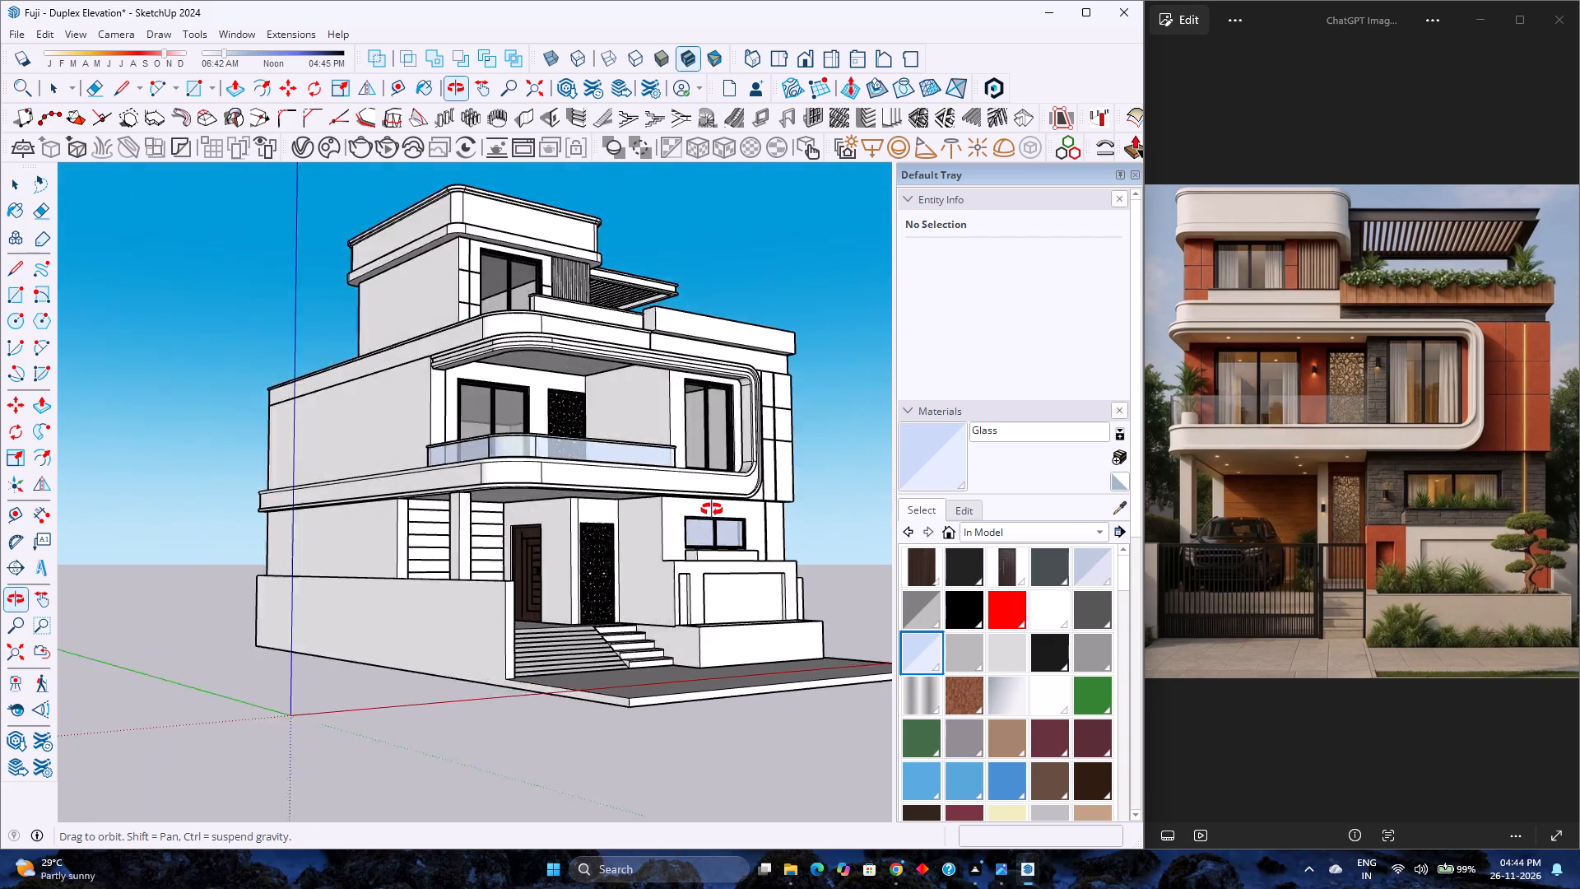
{"action": "middle_click_drag", "start_coordinate": [712, 510], "coordinate": [211, 600]}
{"action": "scroll", "coordinate": [211, 600], "scroll_direction": "up", "scroll_amount": 1}
{"action": "scroll", "coordinate": [211, 600], "scroll_direction": "down", "scroll_amount": 2}
{"action": "middle_click_drag", "start_coordinate": [214, 600], "coordinate": [452, 572]}
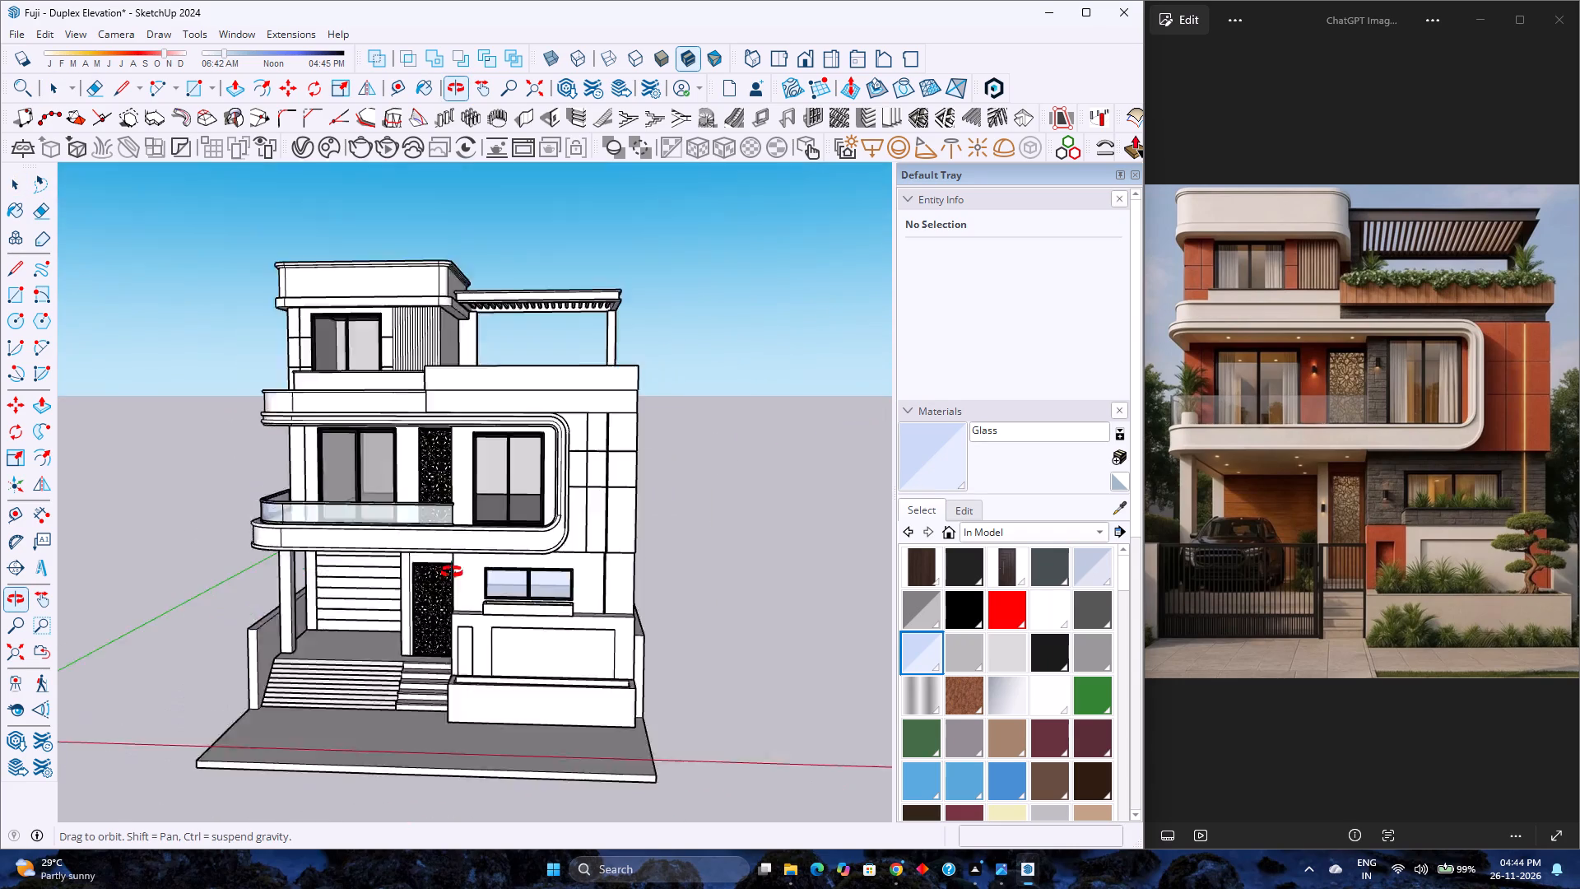
{"action": "middle_click_drag", "start_coordinate": [452, 572], "coordinate": [339, 576]}
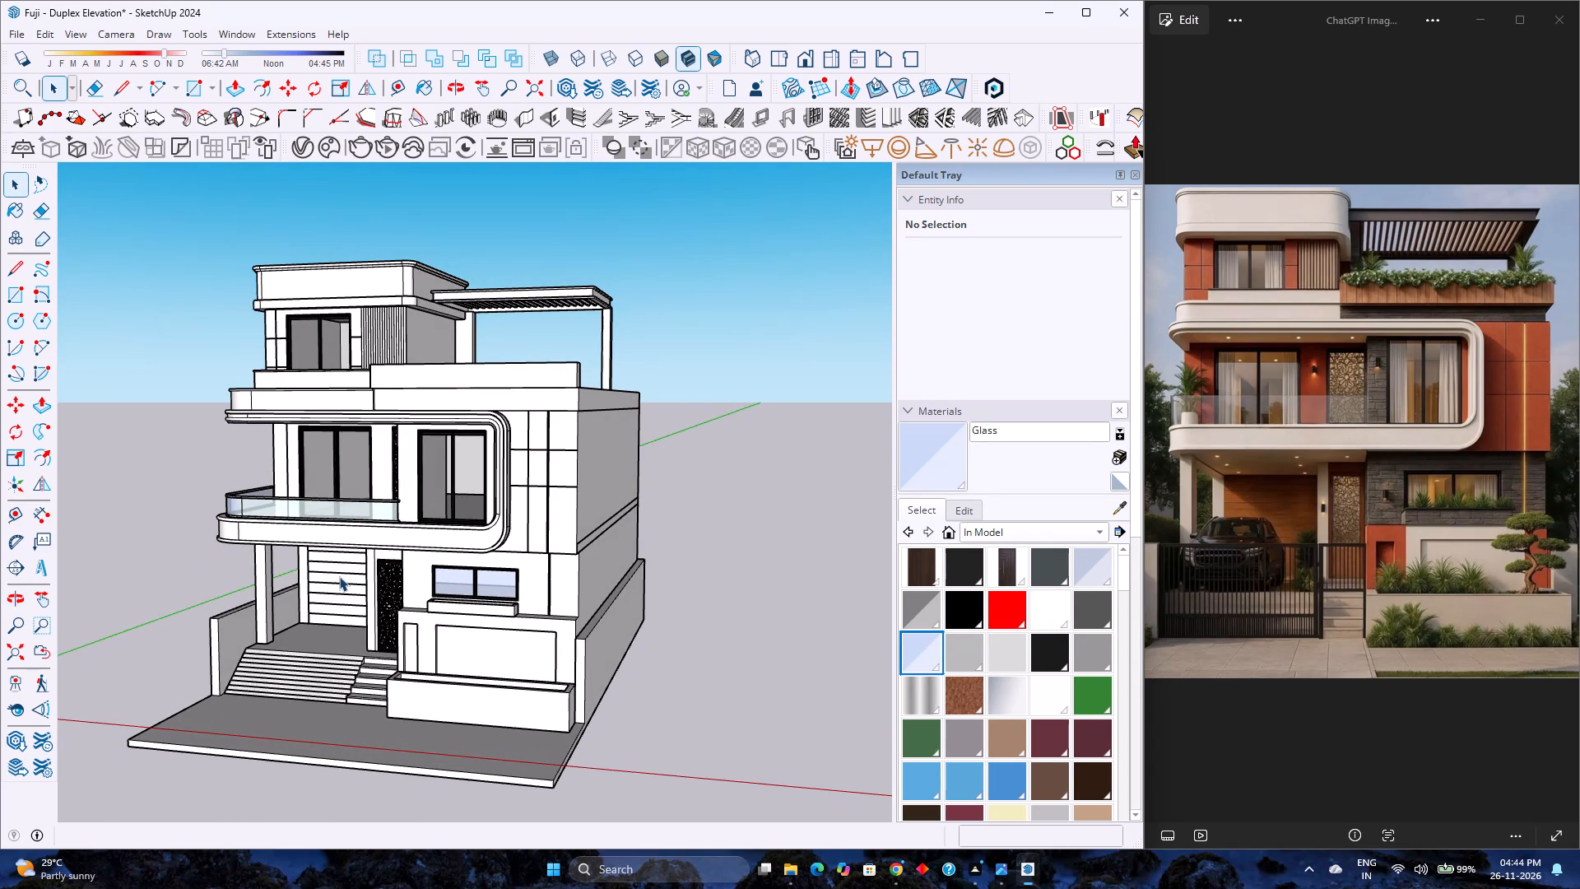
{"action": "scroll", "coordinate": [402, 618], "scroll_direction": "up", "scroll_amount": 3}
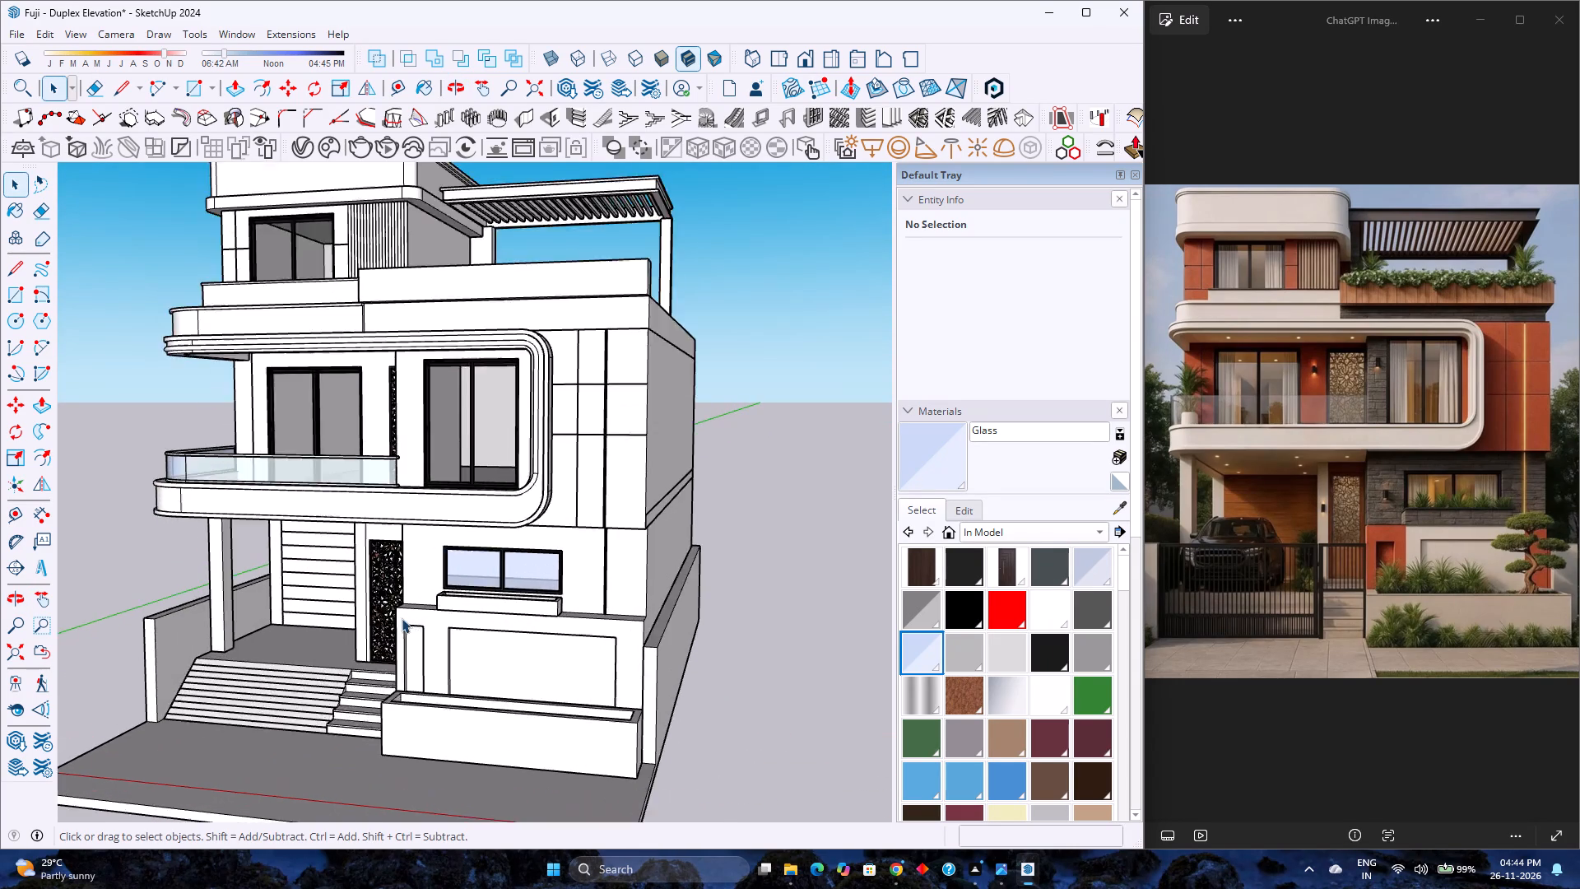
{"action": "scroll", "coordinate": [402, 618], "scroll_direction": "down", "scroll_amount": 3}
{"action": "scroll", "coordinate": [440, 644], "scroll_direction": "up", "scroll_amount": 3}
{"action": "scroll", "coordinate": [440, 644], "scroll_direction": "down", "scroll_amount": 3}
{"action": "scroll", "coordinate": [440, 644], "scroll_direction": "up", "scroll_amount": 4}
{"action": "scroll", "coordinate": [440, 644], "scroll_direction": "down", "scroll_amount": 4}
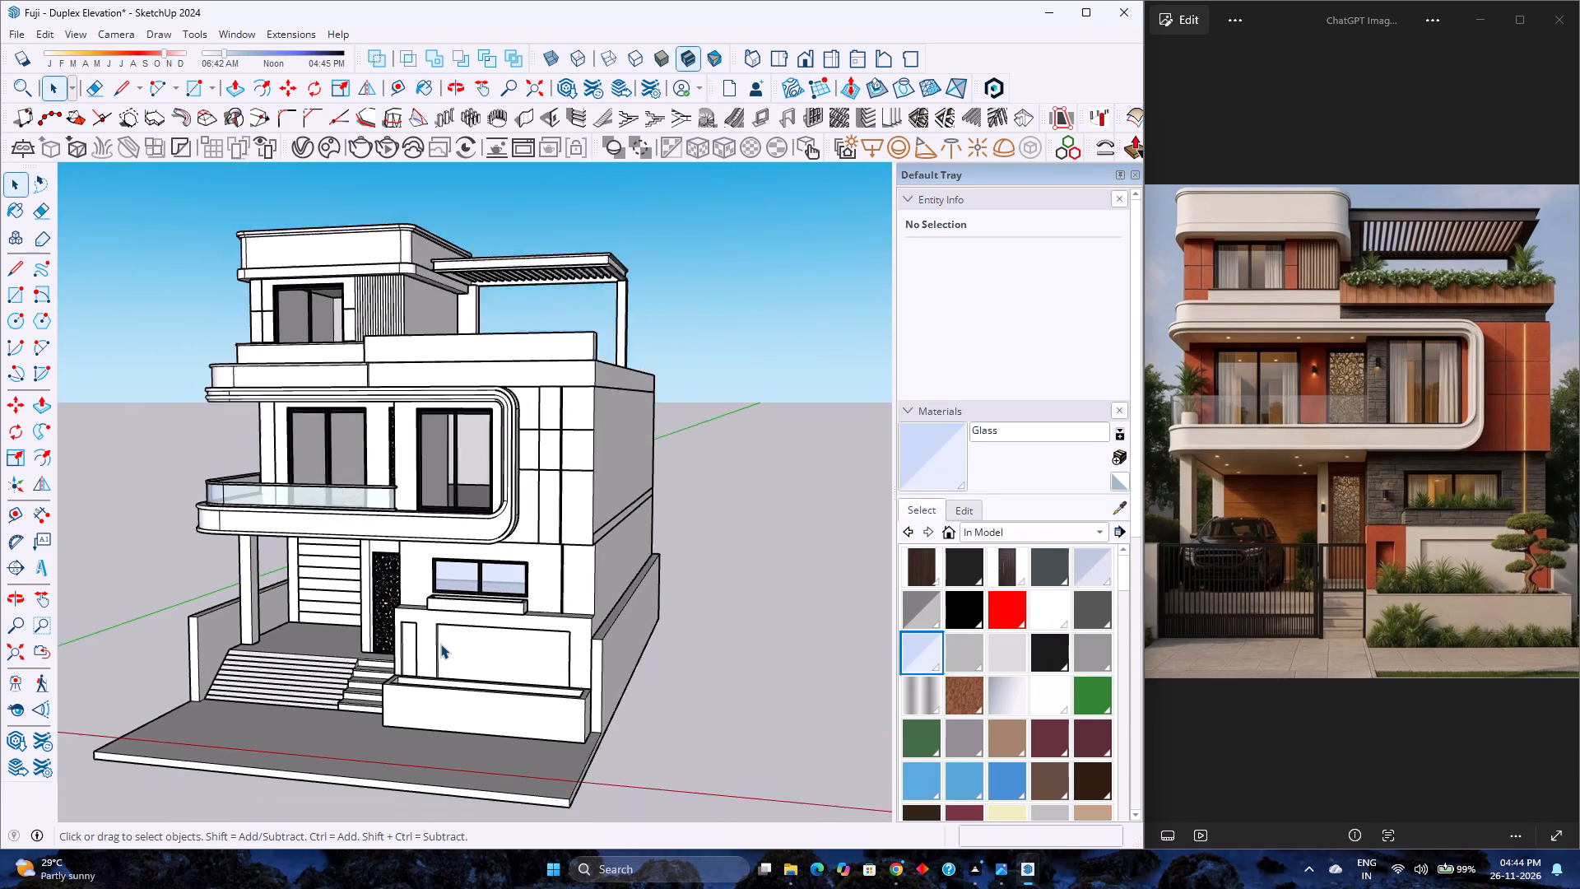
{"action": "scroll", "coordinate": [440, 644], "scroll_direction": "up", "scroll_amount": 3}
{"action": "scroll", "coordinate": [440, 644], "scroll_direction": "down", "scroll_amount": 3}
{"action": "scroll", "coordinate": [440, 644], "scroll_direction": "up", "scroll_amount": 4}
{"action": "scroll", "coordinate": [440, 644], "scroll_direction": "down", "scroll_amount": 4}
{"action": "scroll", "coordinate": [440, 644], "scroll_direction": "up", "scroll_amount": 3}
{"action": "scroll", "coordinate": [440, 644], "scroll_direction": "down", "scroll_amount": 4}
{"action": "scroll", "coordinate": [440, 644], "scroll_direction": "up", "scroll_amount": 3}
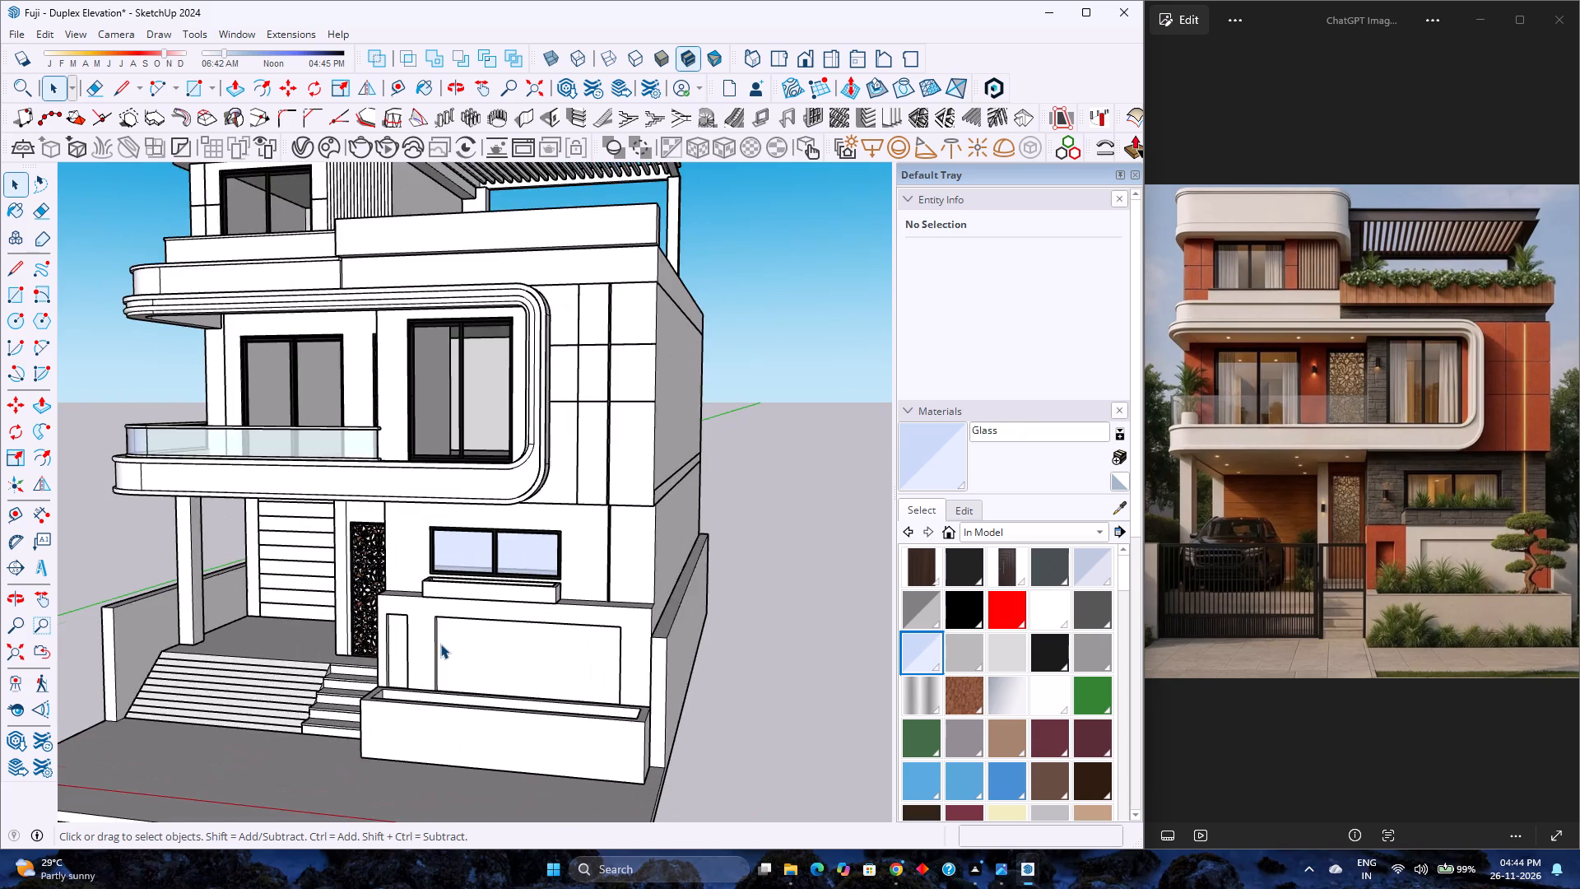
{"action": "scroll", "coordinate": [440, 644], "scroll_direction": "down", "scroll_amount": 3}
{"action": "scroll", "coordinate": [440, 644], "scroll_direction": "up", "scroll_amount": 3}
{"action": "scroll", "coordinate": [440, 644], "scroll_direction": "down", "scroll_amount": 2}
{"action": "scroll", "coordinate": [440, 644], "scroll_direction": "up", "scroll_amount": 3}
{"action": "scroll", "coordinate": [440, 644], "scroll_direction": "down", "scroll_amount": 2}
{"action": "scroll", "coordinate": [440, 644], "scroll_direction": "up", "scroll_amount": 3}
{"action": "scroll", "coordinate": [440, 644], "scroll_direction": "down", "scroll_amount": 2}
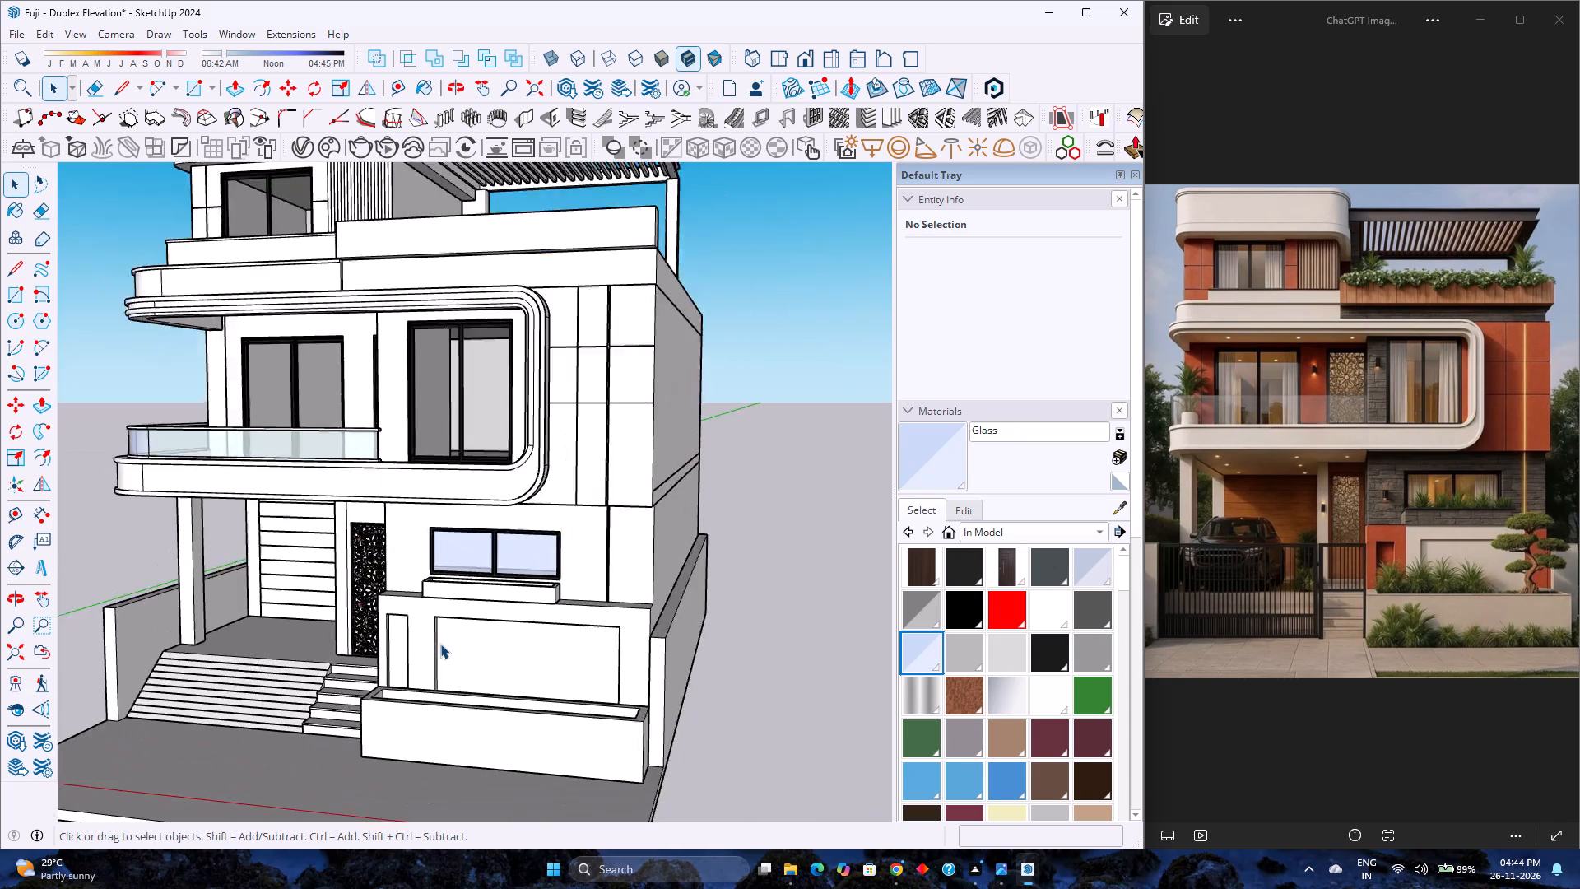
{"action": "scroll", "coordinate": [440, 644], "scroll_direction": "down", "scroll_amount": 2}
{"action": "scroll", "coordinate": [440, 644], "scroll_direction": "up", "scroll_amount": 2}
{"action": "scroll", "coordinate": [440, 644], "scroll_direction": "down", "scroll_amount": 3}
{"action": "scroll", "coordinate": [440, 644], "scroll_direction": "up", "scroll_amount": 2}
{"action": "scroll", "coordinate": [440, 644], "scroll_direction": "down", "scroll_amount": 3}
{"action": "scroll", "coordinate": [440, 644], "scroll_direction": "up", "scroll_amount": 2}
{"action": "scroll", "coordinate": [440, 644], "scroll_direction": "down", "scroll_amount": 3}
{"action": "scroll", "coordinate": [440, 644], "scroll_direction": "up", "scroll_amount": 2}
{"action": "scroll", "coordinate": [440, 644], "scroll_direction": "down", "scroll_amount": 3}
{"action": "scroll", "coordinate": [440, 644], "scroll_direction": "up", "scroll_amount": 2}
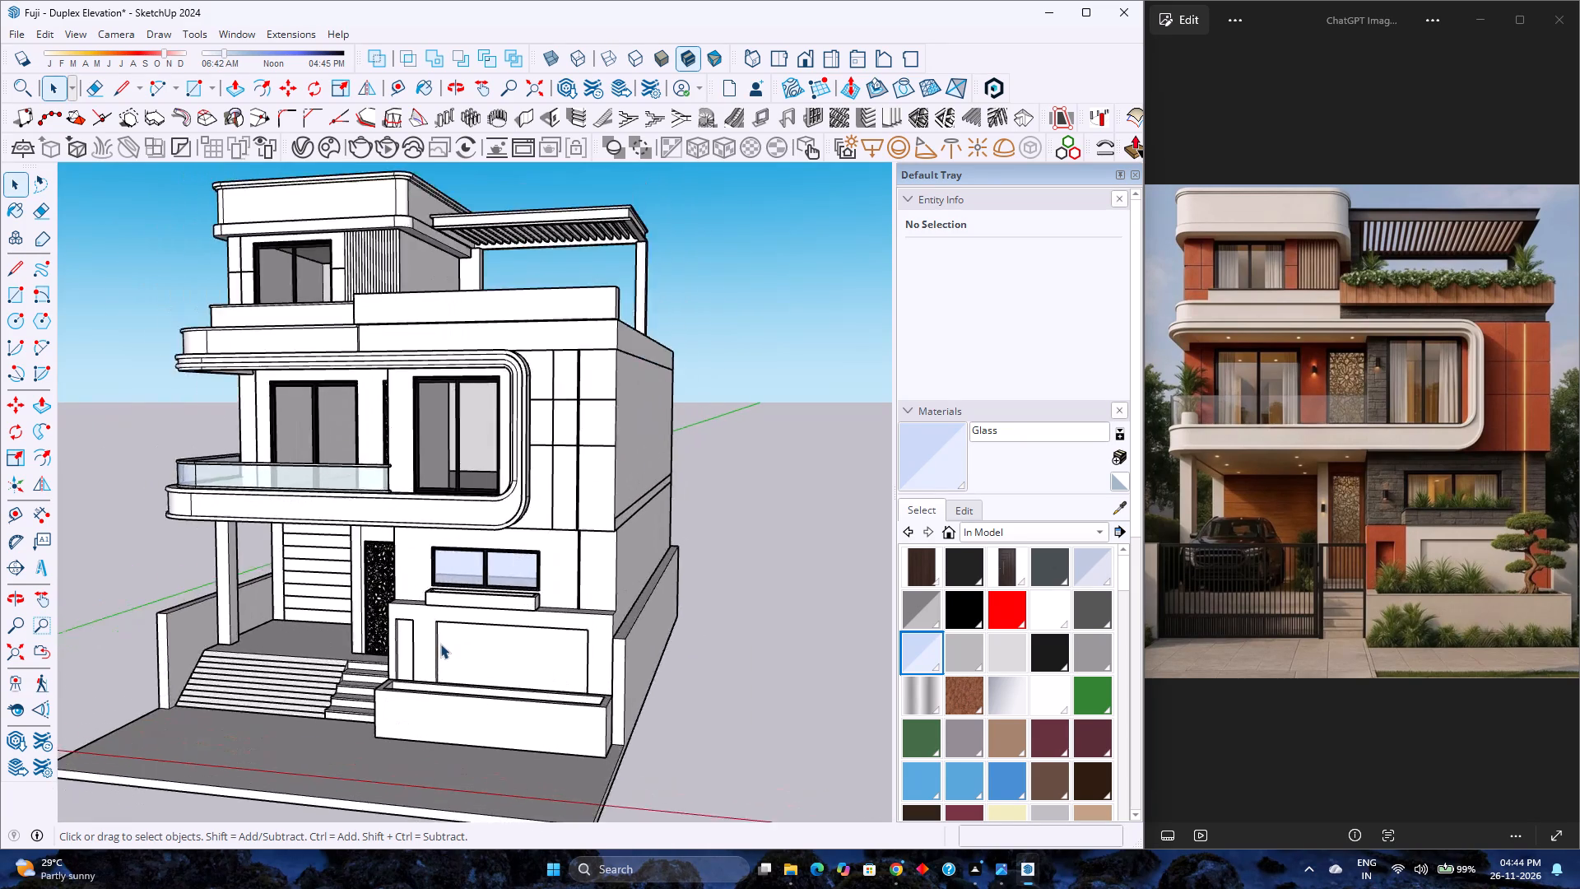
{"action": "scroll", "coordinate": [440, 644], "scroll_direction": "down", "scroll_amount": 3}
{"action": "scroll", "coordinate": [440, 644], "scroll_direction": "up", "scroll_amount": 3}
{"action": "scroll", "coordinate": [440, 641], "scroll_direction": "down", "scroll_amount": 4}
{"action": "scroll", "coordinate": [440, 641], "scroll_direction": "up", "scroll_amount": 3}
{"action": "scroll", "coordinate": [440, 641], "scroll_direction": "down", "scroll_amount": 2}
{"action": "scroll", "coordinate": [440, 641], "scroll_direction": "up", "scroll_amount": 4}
Copy the back vertical edge of the narrow recess below the ground-floor window 1" along the green axis onto the recess's left side face.
{"action": "scroll", "coordinate": [440, 641], "scroll_direction": "up", "scroll_amount": 4}
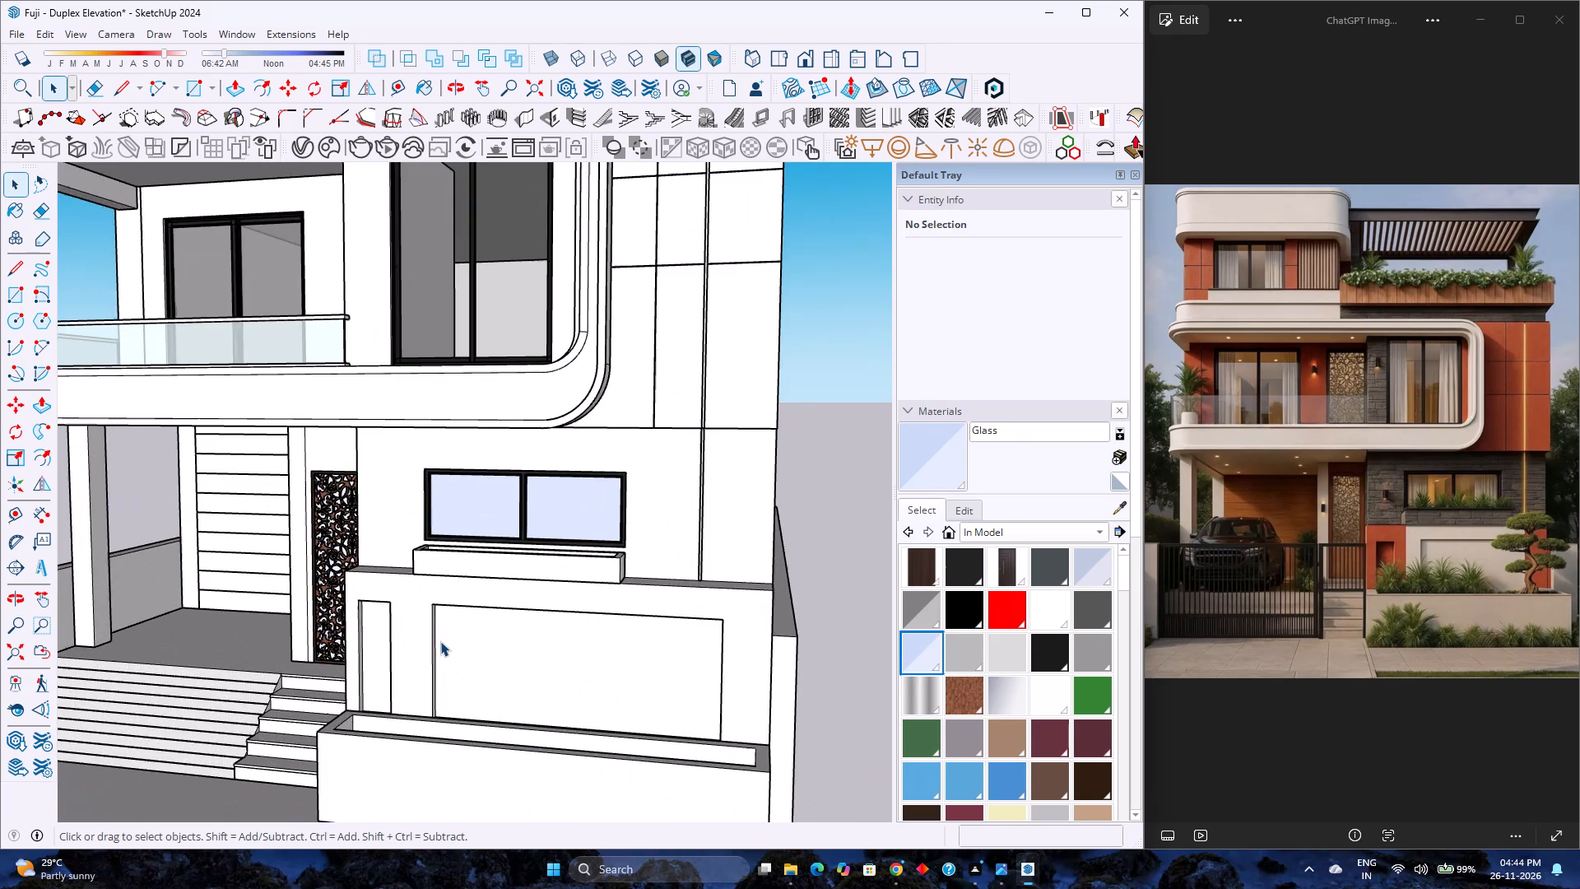
{"action": "scroll", "coordinate": [440, 641], "scroll_direction": "up", "scroll_amount": 8}
{"action": "scroll", "coordinate": [337, 641], "scroll_direction": "up", "scroll_amount": 3}
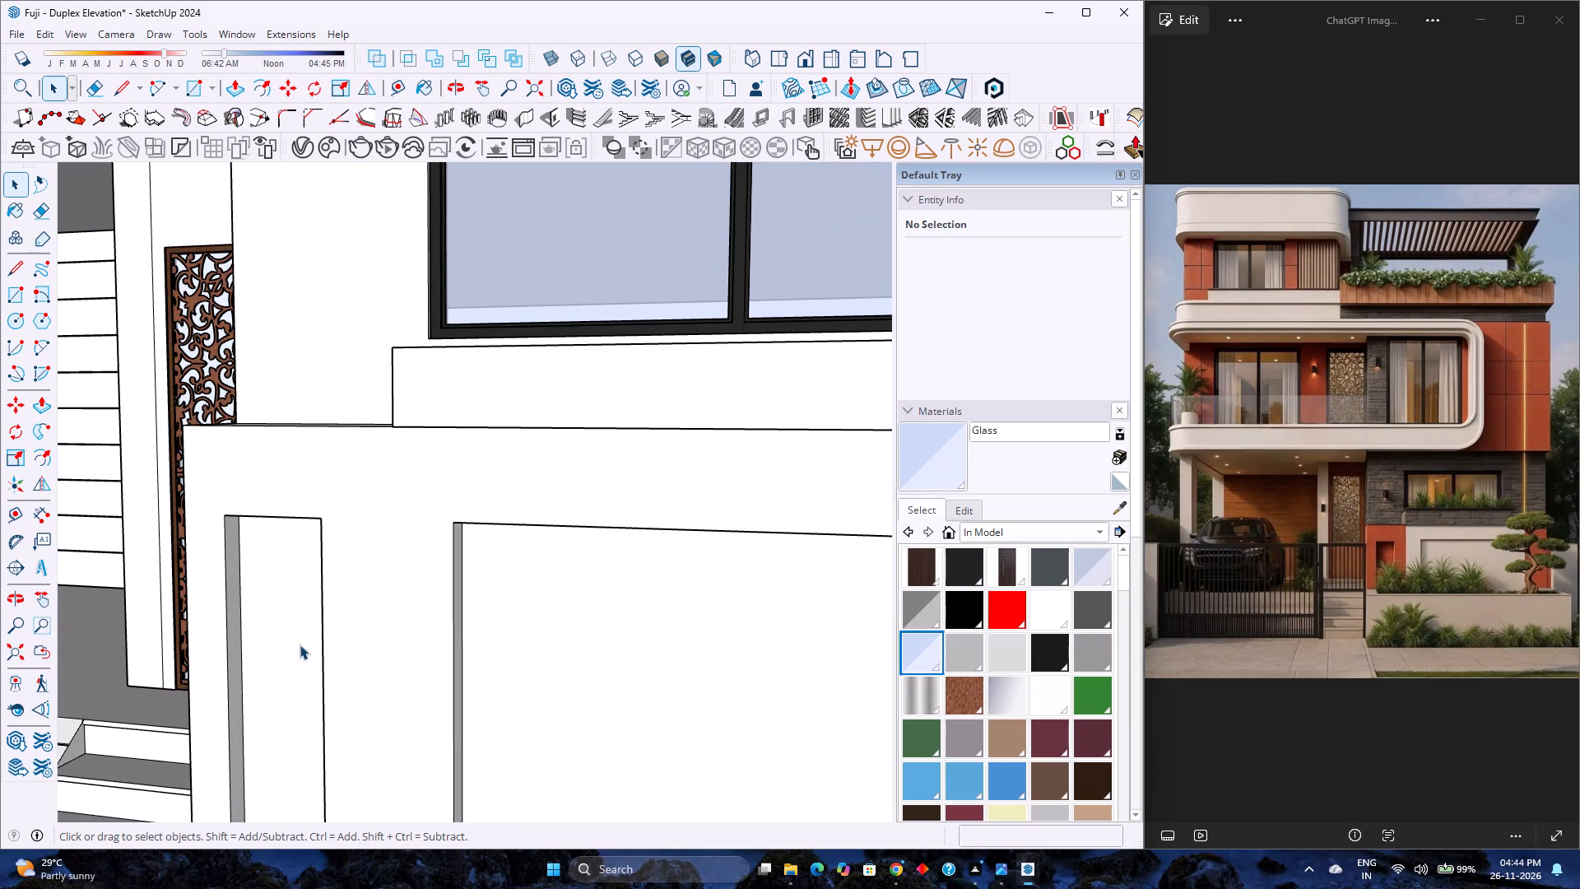
{"action": "scroll", "coordinate": [267, 650], "scroll_direction": "up", "scroll_amount": 7}
{"action": "middle_click", "coordinate": [219, 645]}
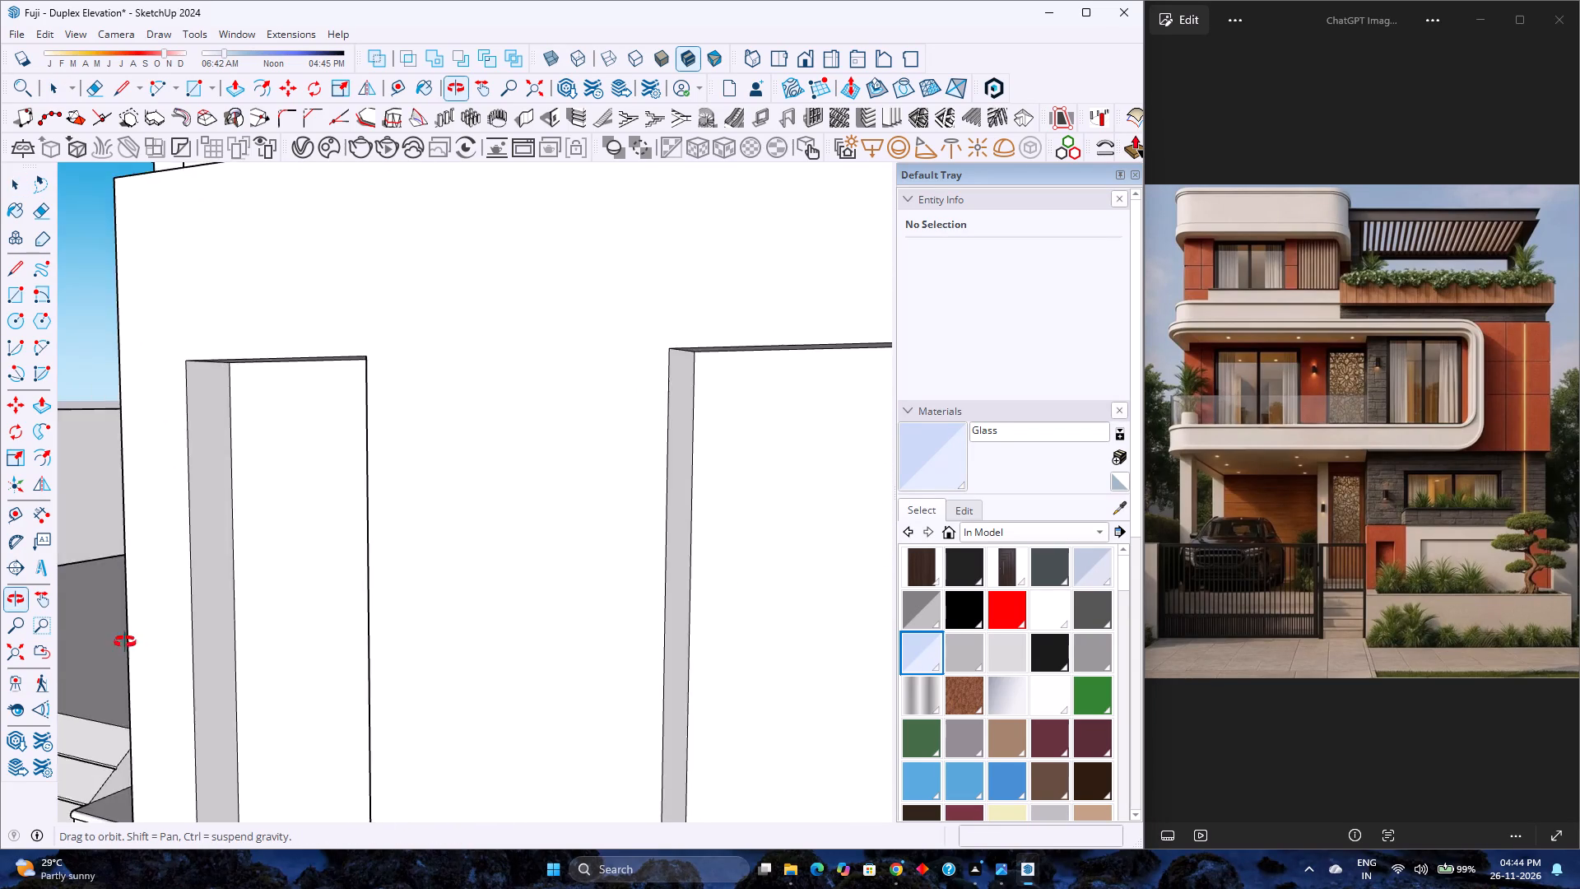
{"action": "middle_click", "coordinate": [220, 638]}
{"action": "scroll", "coordinate": [236, 638], "scroll_direction": "up", "scroll_amount": 2}
{"action": "double_click", "coordinate": [228, 625]}
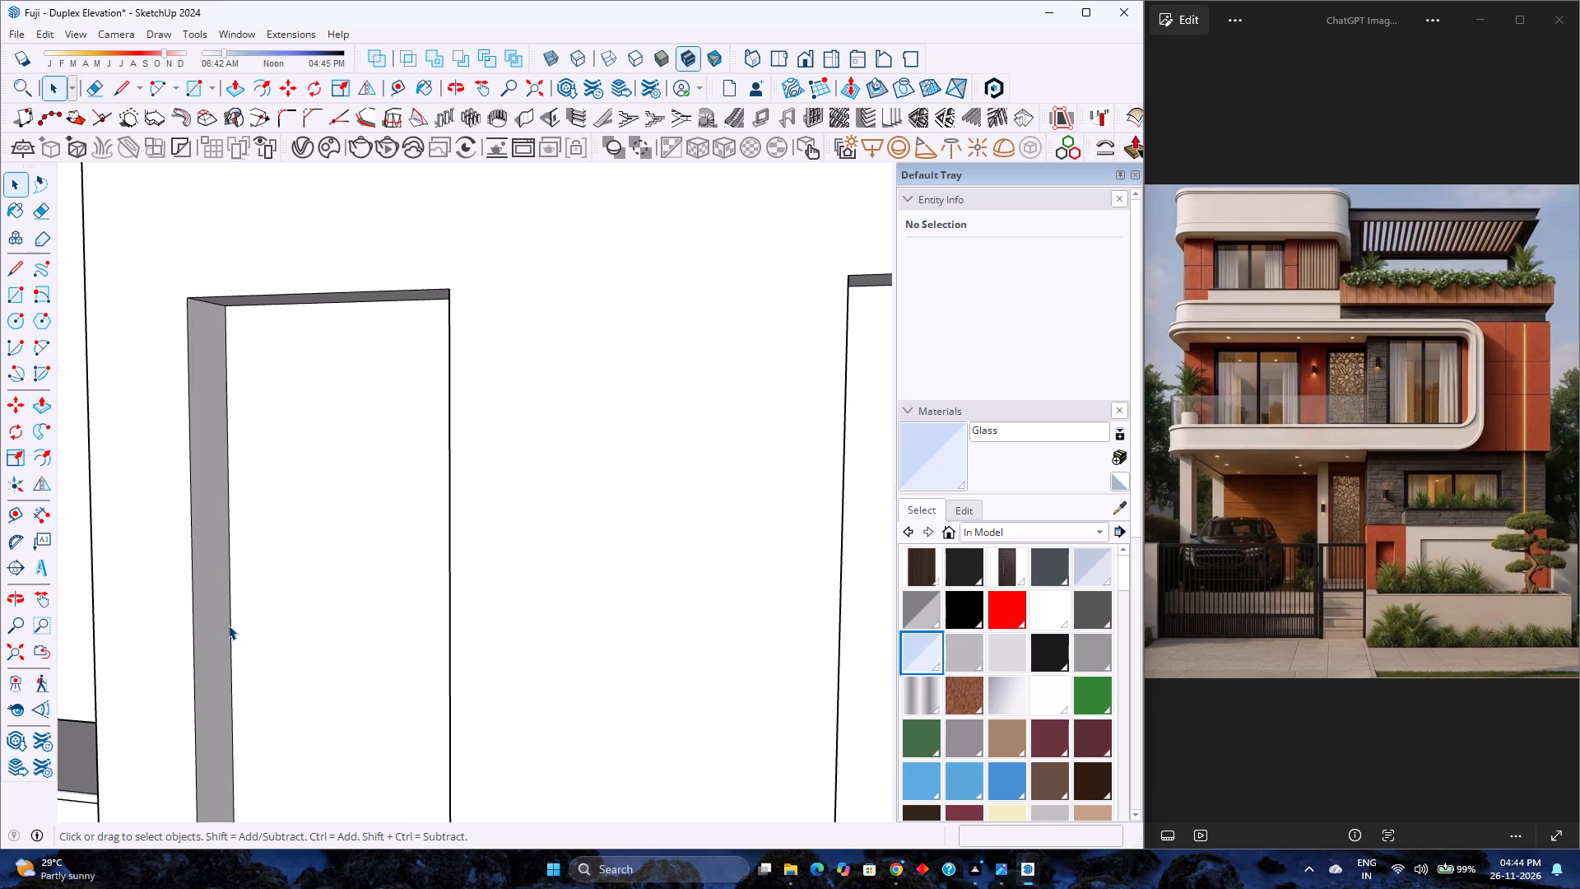
{"action": "scroll", "coordinate": [228, 625], "scroll_direction": "up", "scroll_amount": 3}
{"action": "left_click", "coordinate": [230, 621]}
{"action": "left_click", "coordinate": [230, 621]}
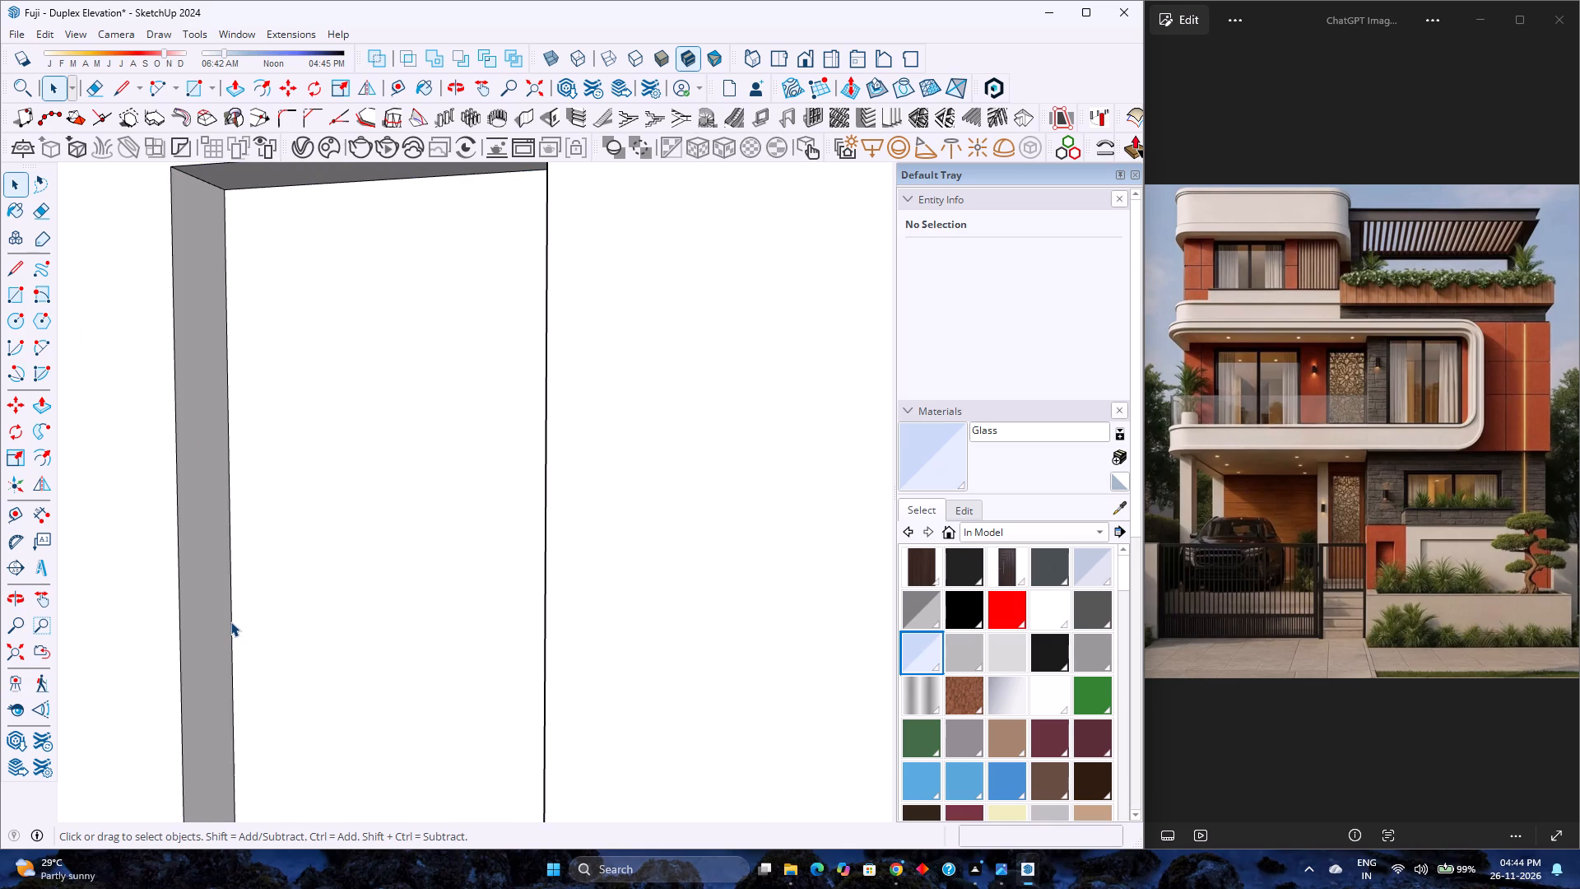
{"action": "left_click", "coordinate": [233, 619]}
{"action": "middle_click_drag", "start_coordinate": [241, 635], "coordinate": [244, 576]}
{"action": "scroll", "coordinate": [245, 576], "scroll_direction": "down", "scroll_amount": 3}
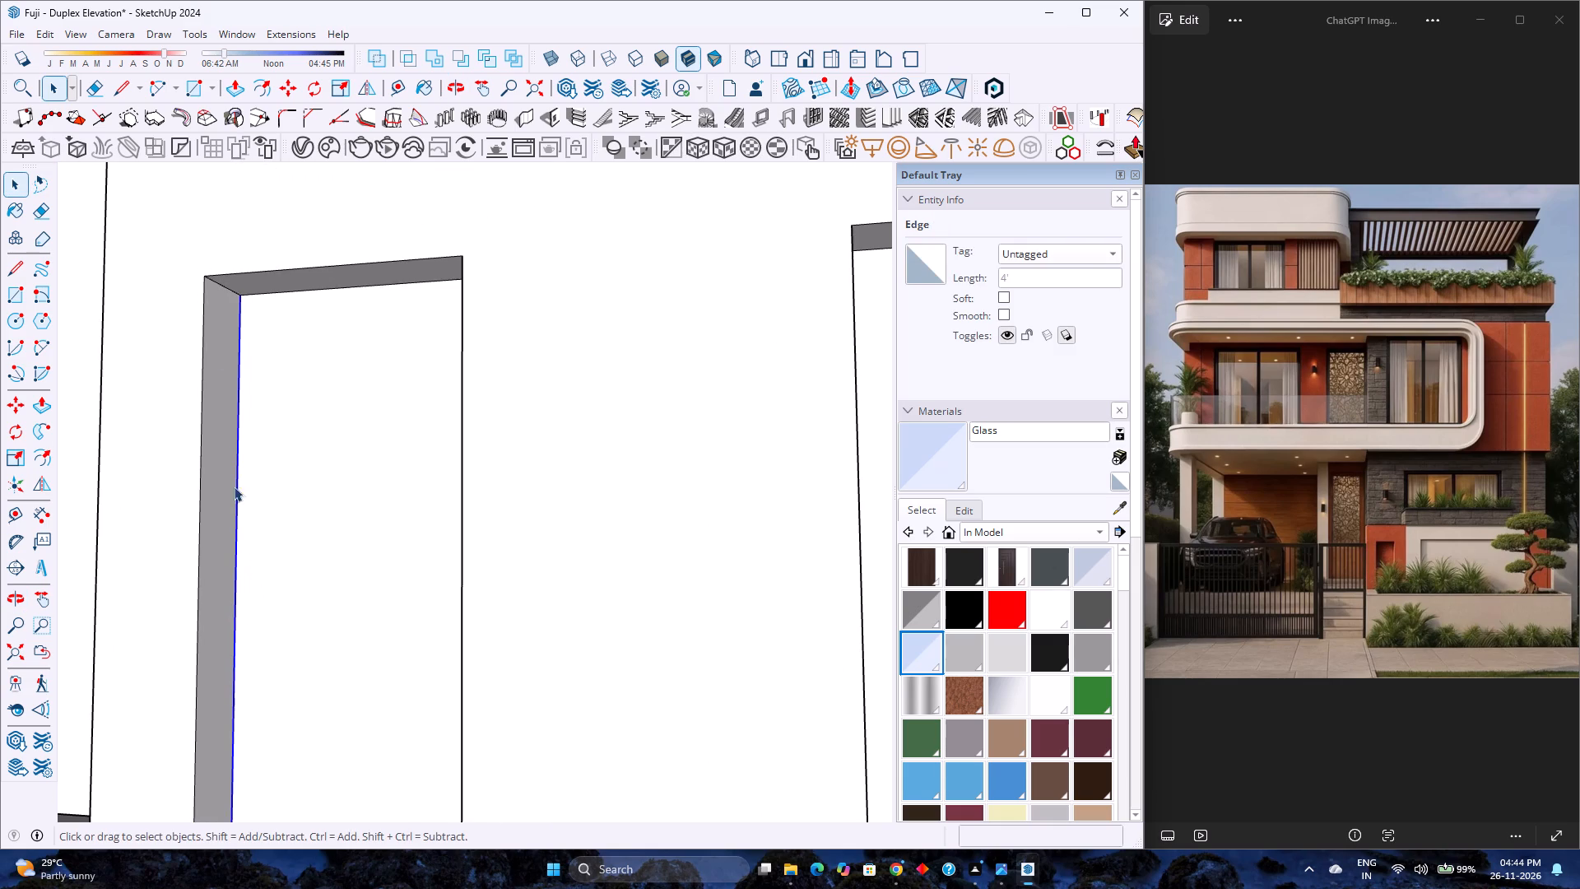
{"action": "left_click", "coordinate": [296, 83]}
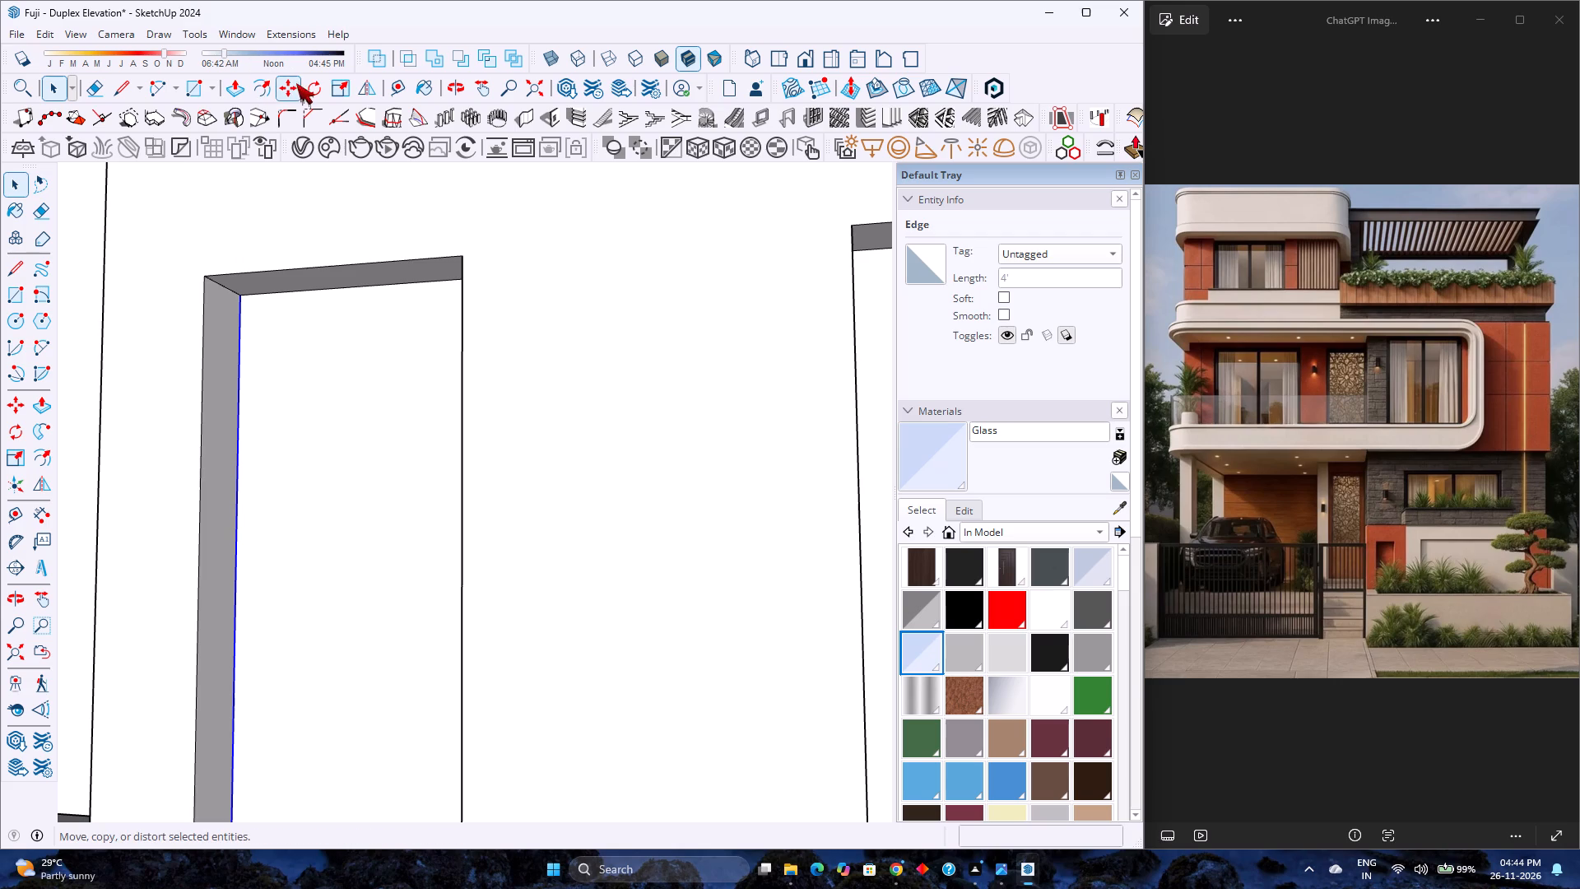
{"action": "left_click", "coordinate": [239, 294]}
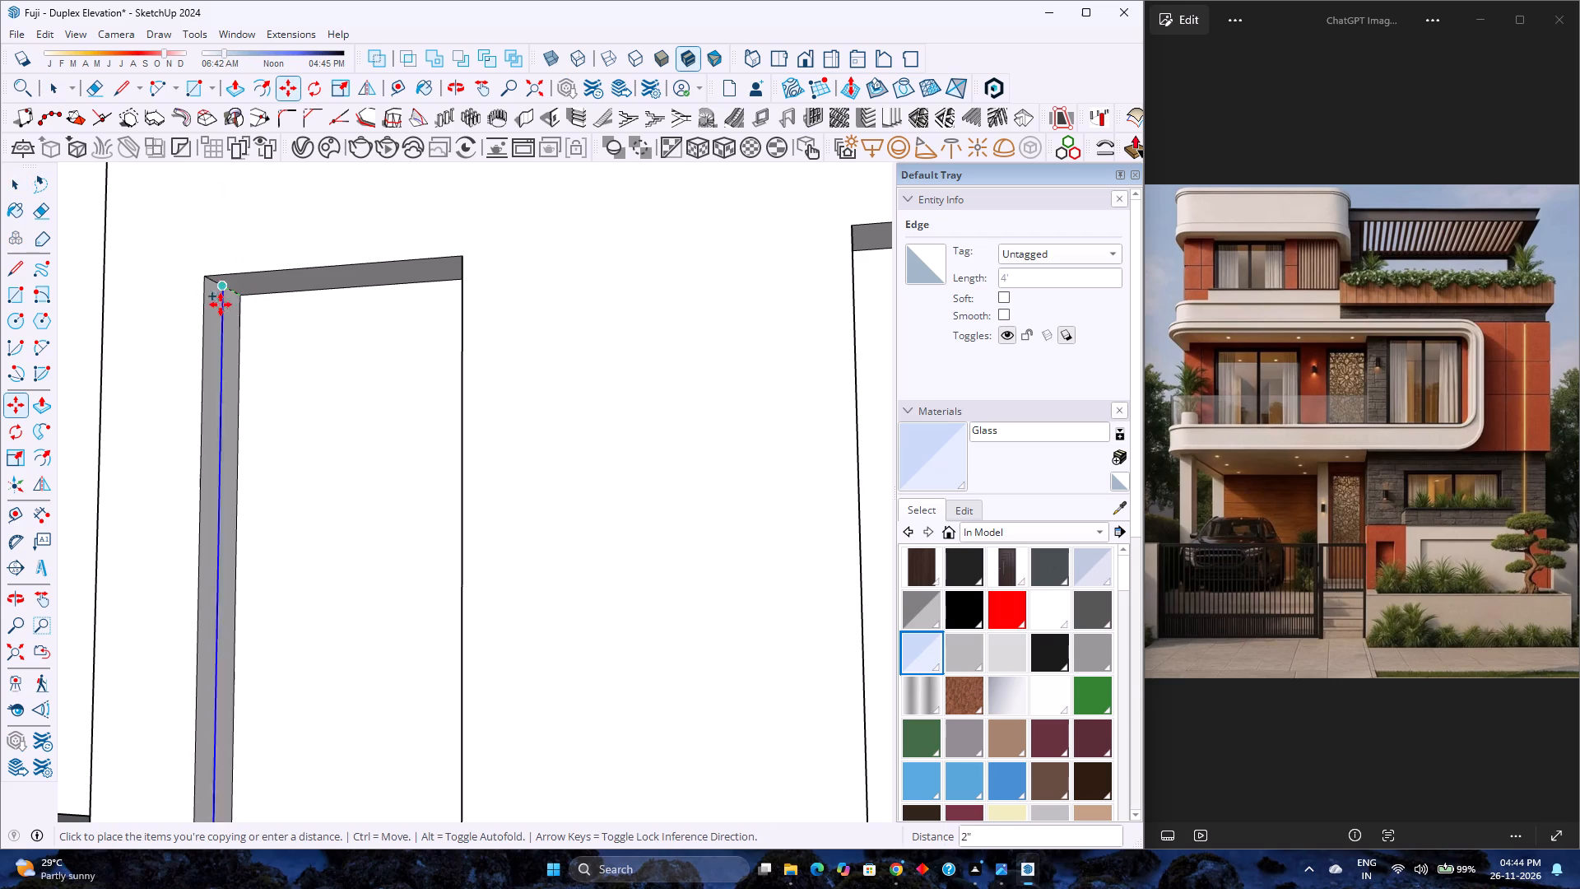
{"action": "key", "text": "Left"}
{"action": "type", "text": "0.5"}
{"action": "key", "text": "Return"}
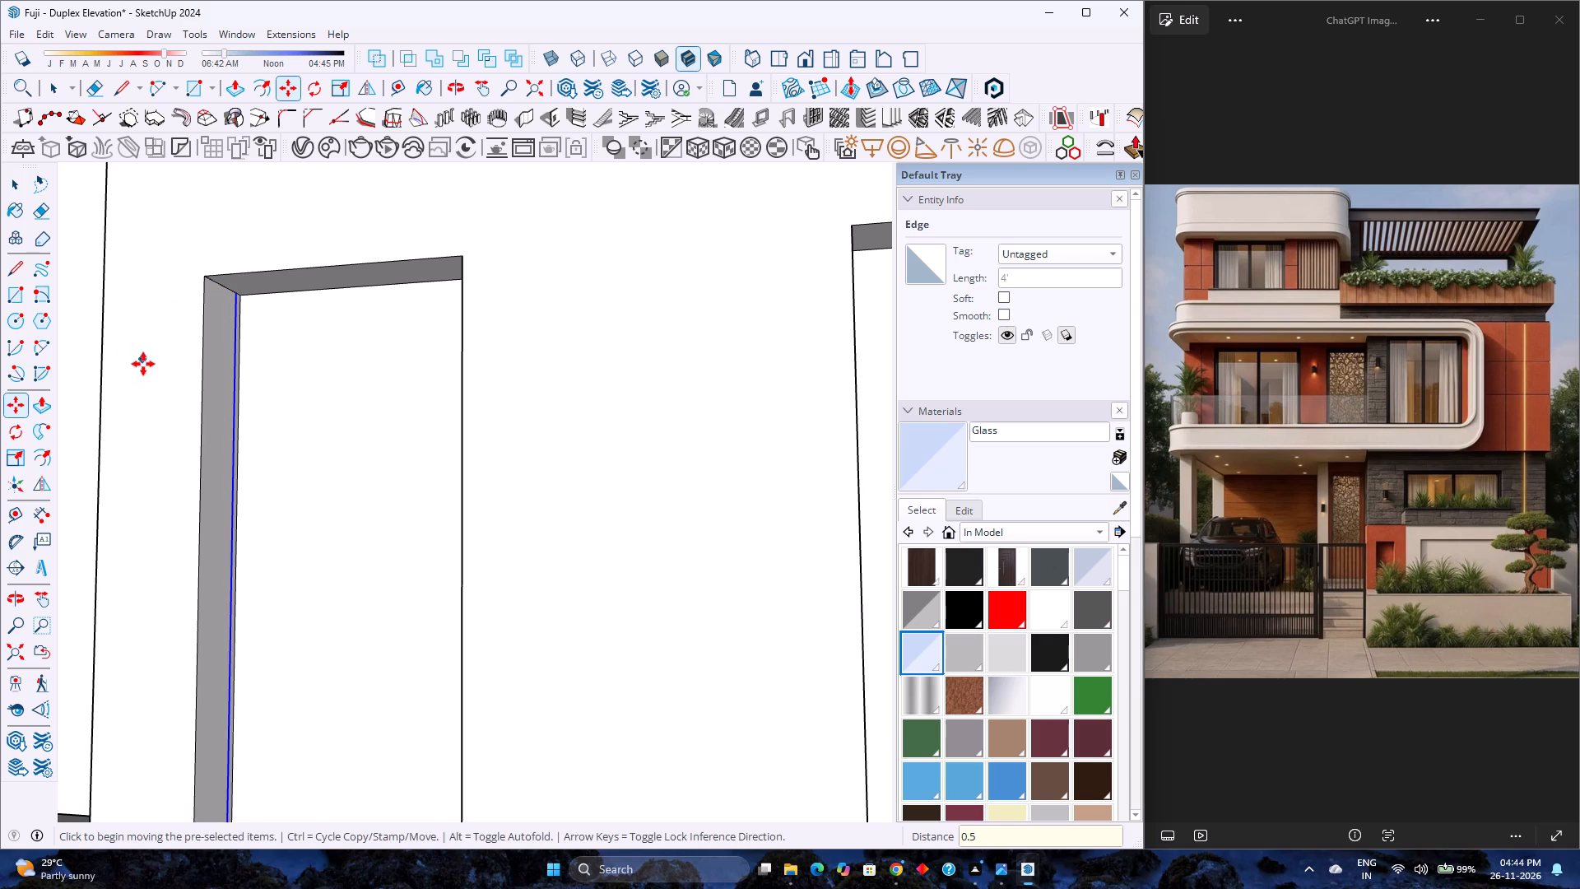
{"action": "scroll", "coordinate": [153, 393], "scroll_direction": "up", "scroll_amount": 5}
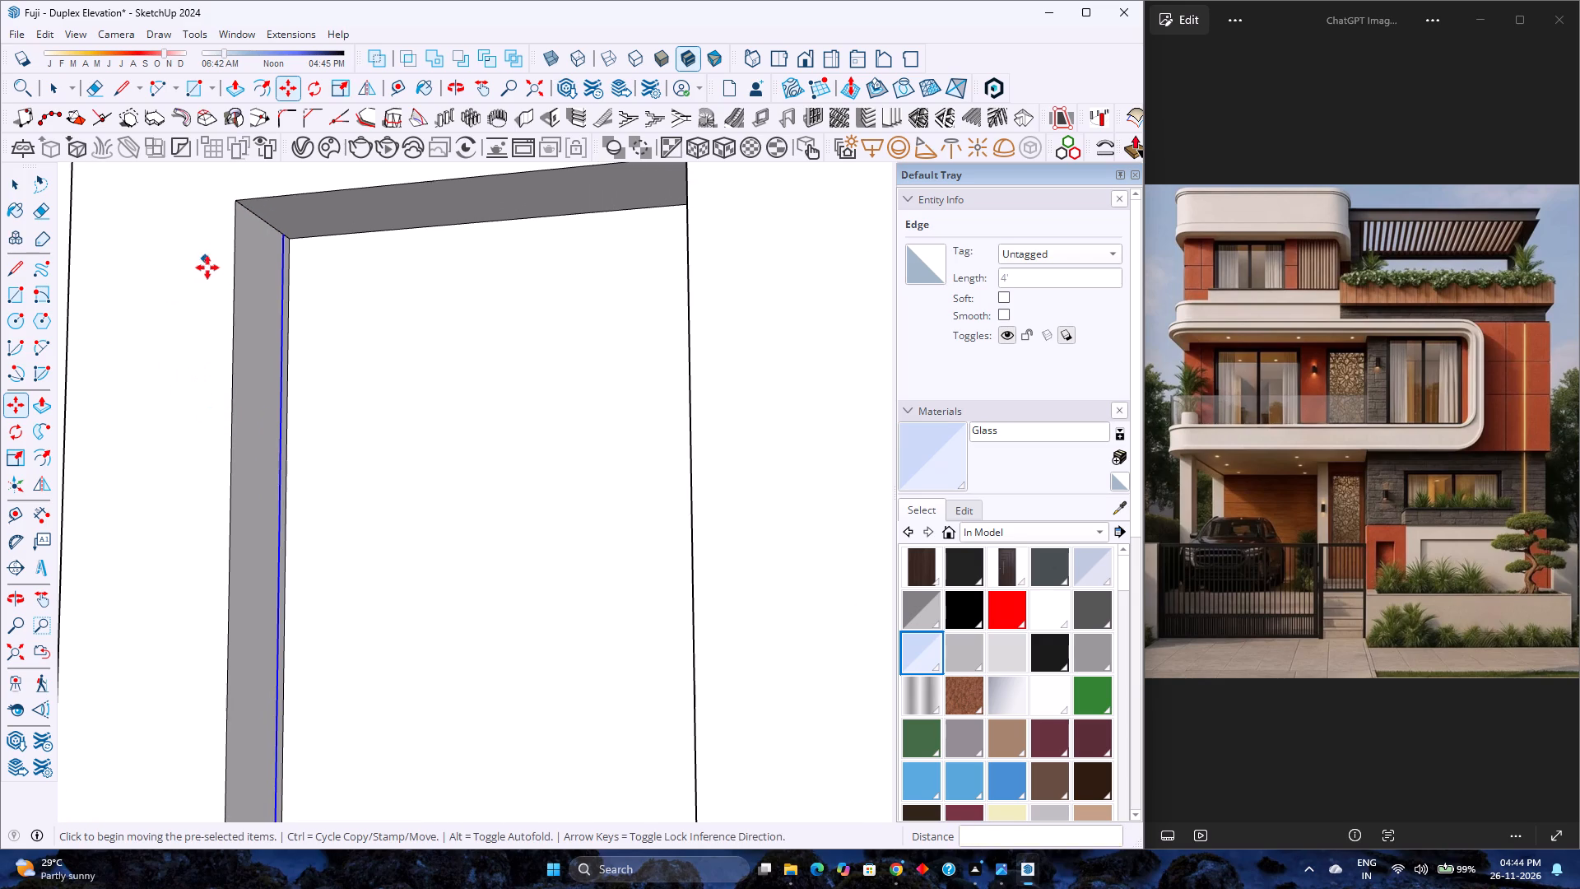
{"action": "key", "text": "1"}
{"action": "key", "text": "Return"}
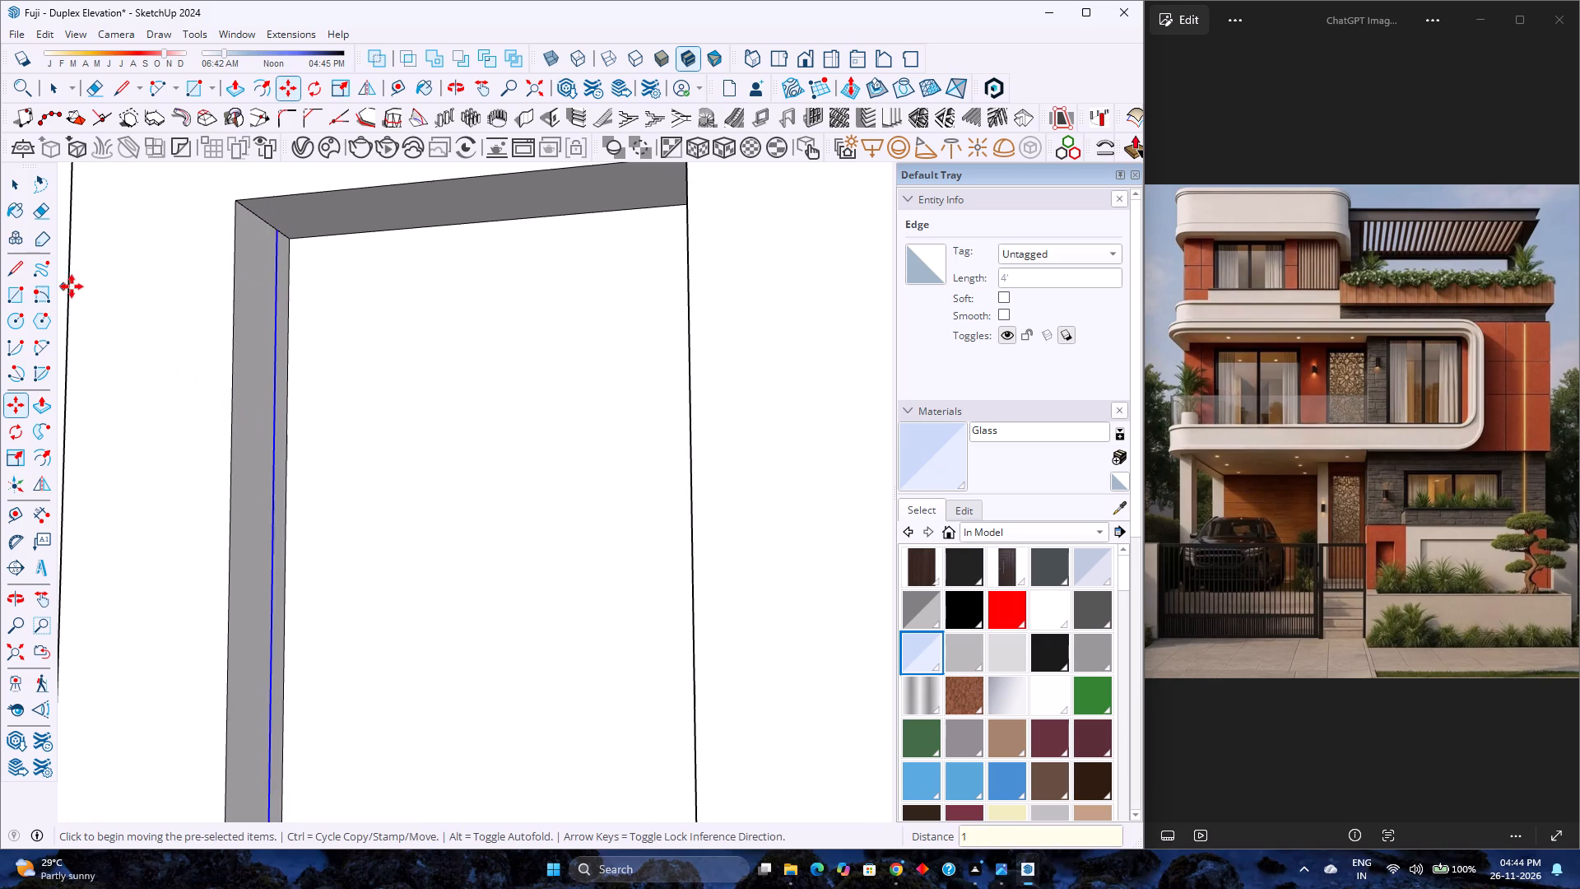
Push the 1" strip on the narrow recess's left side face 0.5" into the wall.
{"action": "key", "text": "p"}
{"action": "scroll", "coordinate": [290, 337], "scroll_direction": "up", "scroll_amount": 2}
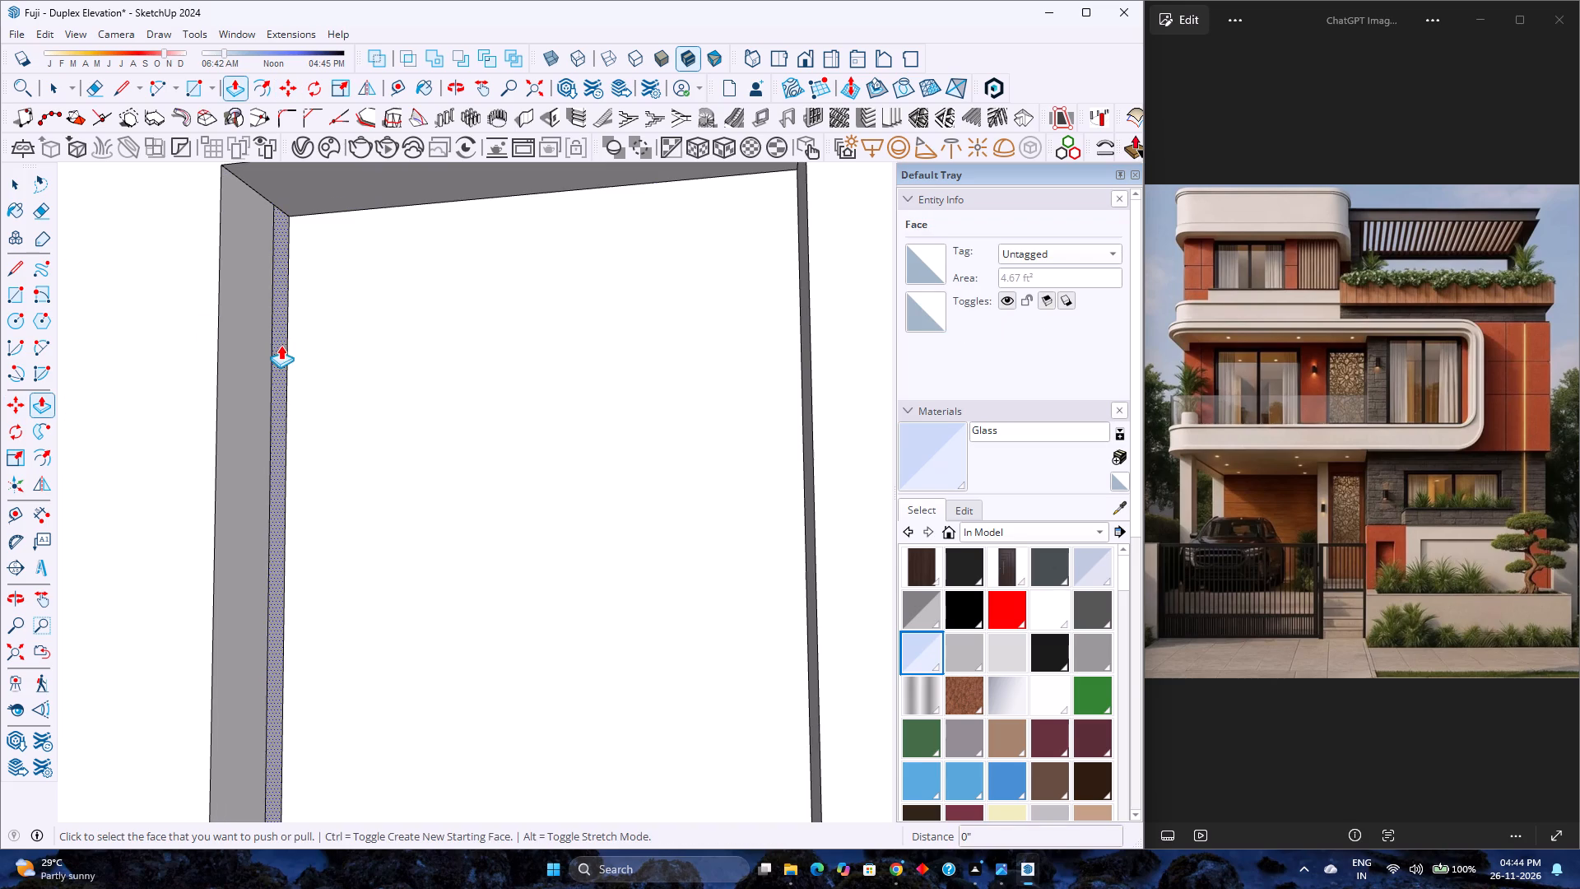
{"action": "left_click", "coordinate": [280, 345]}
{"action": "type", "text": "0.5"}
{"action": "key", "text": "Return"}
Draw a 1" line across the recess's top face from the side groove's front corner, and push the small face 0.5".
{"action": "scroll", "coordinate": [276, 259], "scroll_direction": "up", "scroll_amount": 1}
{"action": "middle_click_drag", "start_coordinate": [276, 259], "coordinate": [186, 242]}
{"action": "scroll", "coordinate": [249, 212], "scroll_direction": "up", "scroll_amount": 16}
{"action": "scroll", "coordinate": [278, 218], "scroll_direction": "down", "scroll_amount": 3}
{"action": "middle_click_drag", "start_coordinate": [280, 227], "coordinate": [286, 361], "text": "shift"}
{"action": "middle_click", "coordinate": [286, 361], "text": "shift"}
{"action": "key", "text": "l"}
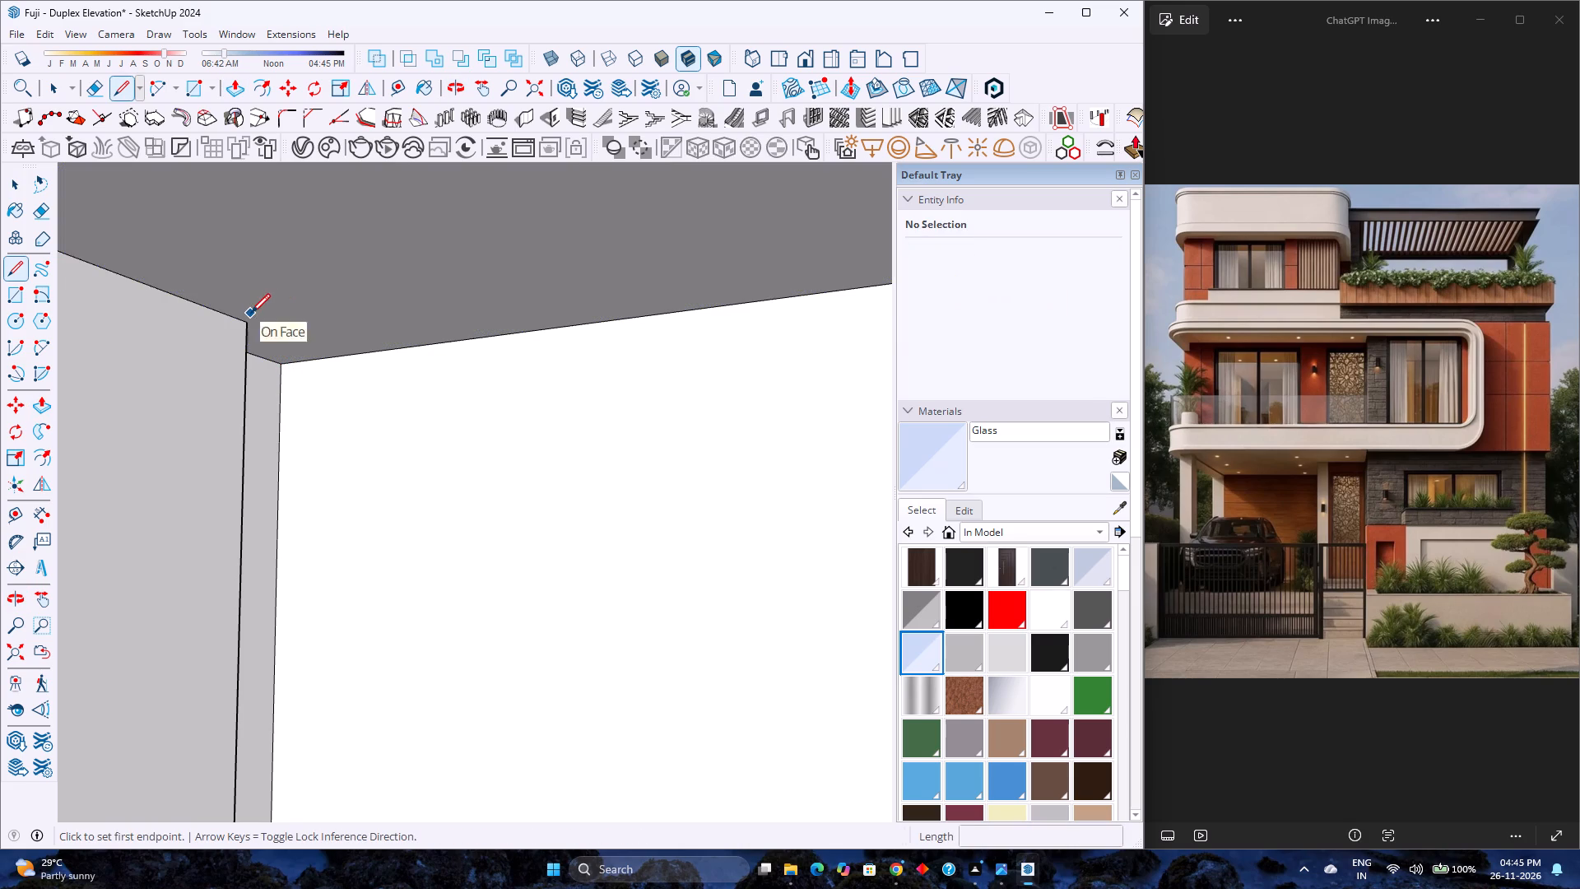
{"action": "left_click", "coordinate": [249, 323]}
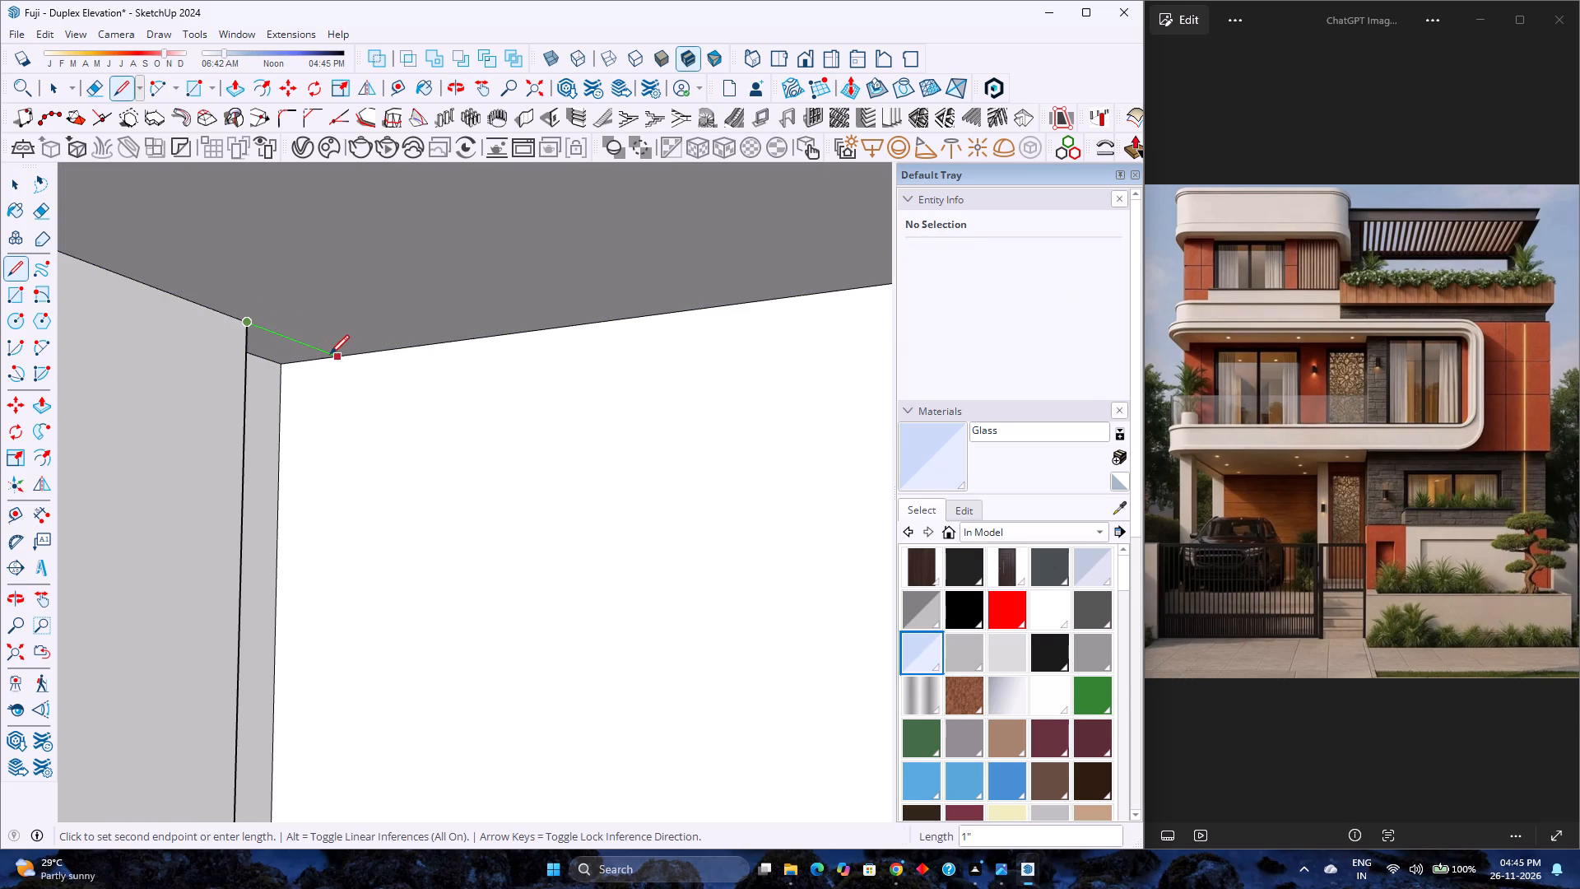
{"action": "left_click", "coordinate": [332, 352]}
{"action": "key", "text": "p"}
{"action": "left_click", "coordinate": [286, 349]}
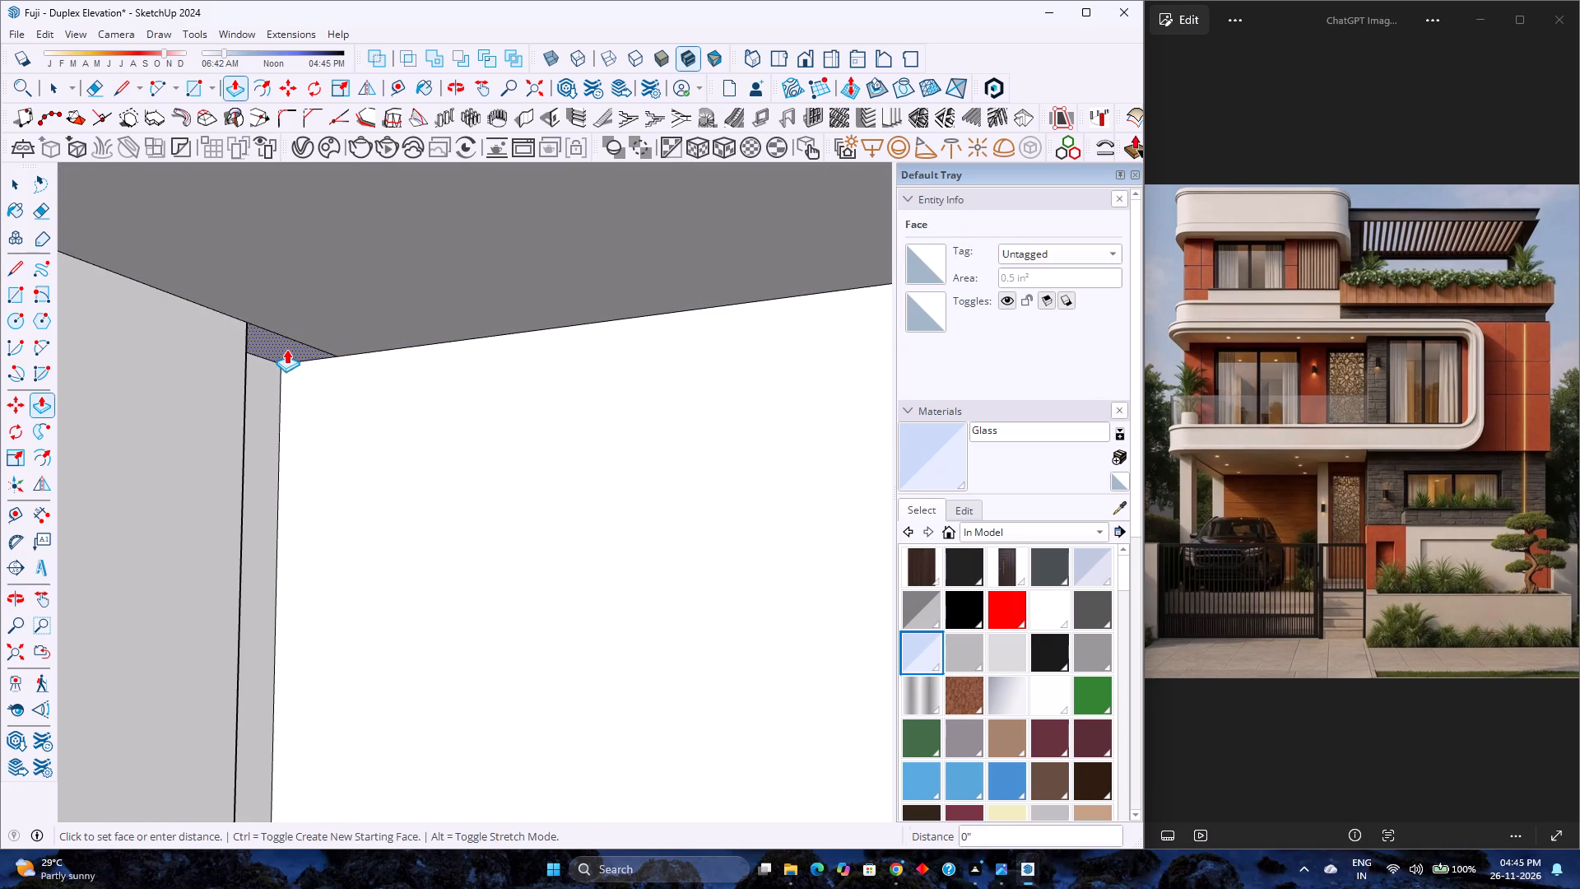
{"action": "type", "text": "0.5"}
{"action": "key", "text": "Return"}
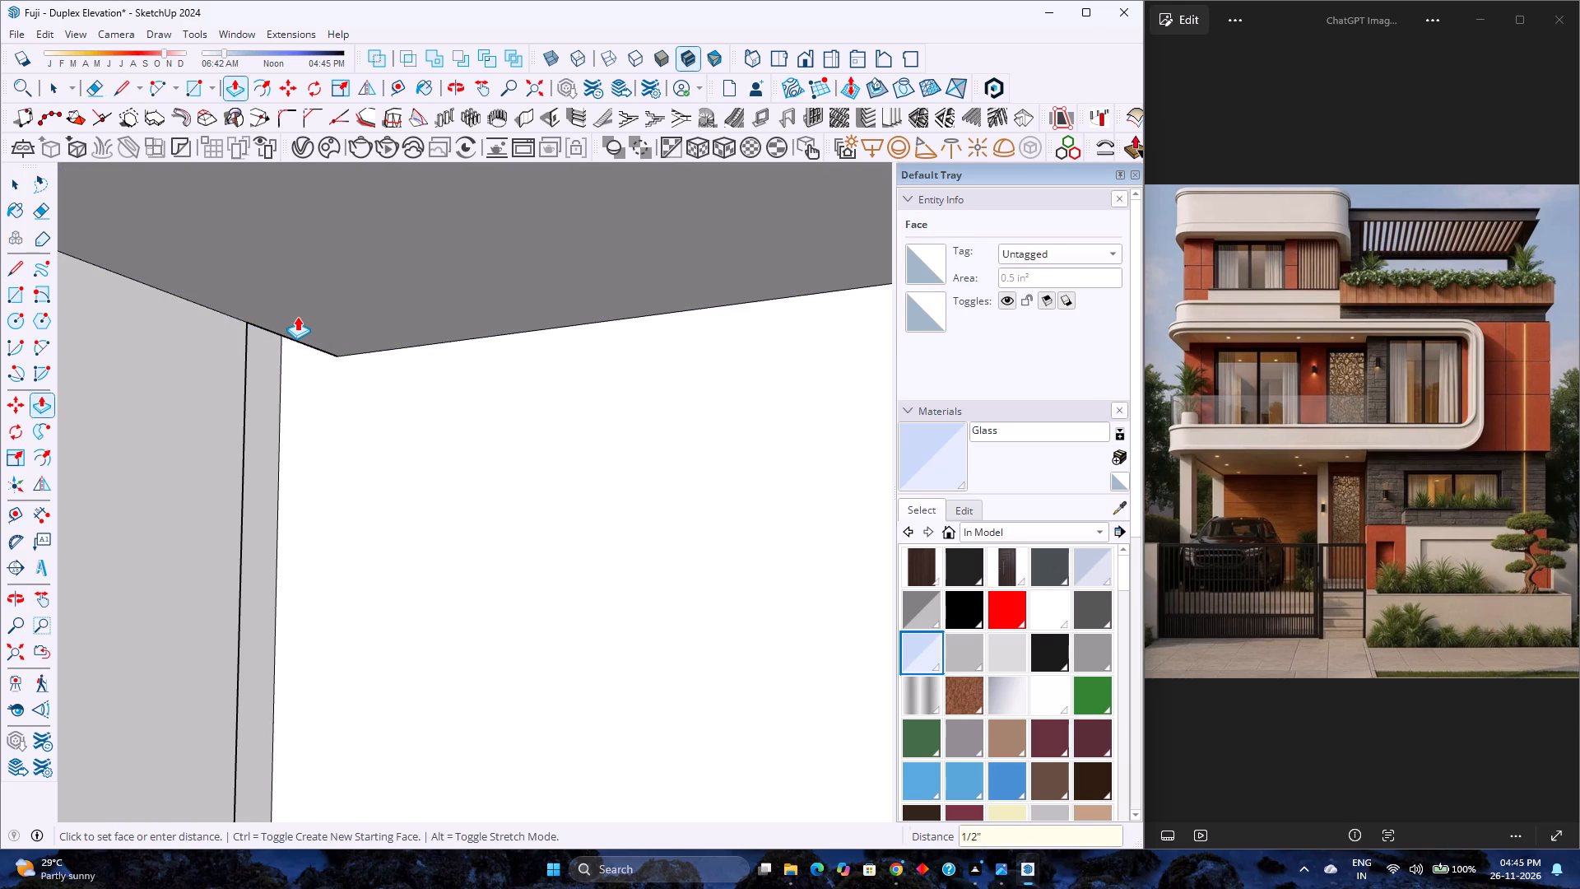
Extend the top groove's small end face 1'2" across the narrow recess's top to its right side.
{"action": "scroll", "coordinate": [294, 333], "scroll_direction": "up", "scroll_amount": 18}
{"action": "middle_click_drag", "start_coordinate": [321, 364], "coordinate": [431, 277]}
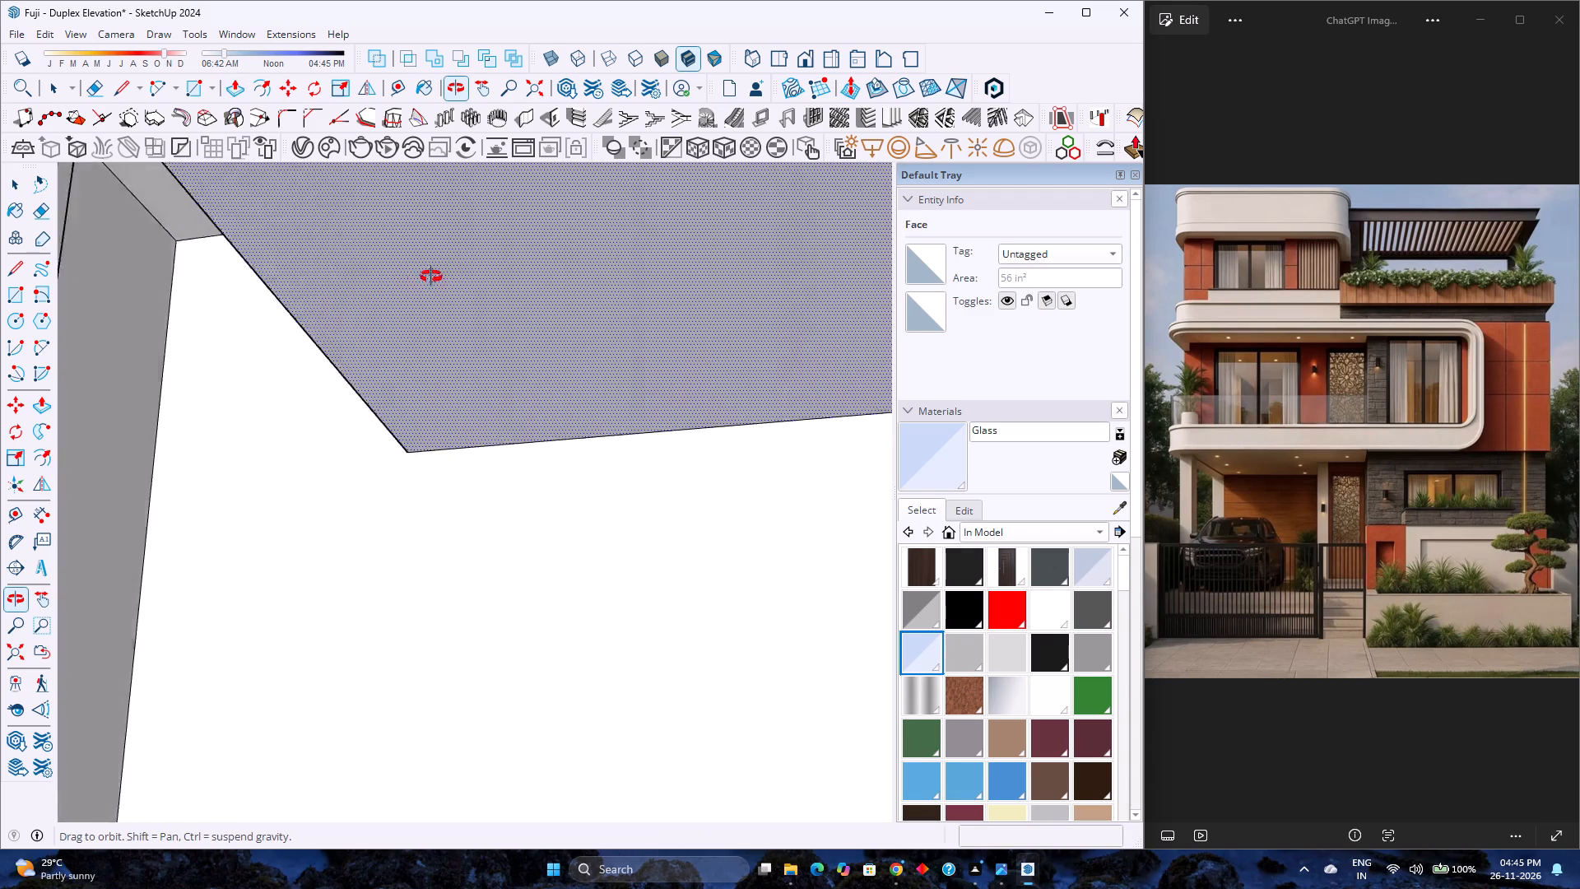
{"action": "middle_click_drag", "start_coordinate": [431, 277], "coordinate": [529, 269]}
{"action": "scroll", "coordinate": [392, 342], "scroll_direction": "up", "scroll_amount": 6}
{"action": "middle_click_drag", "start_coordinate": [360, 370], "coordinate": [524, 378]}
{"action": "left_click", "coordinate": [309, 284]}
{"action": "scroll", "coordinate": [407, 322], "scroll_direction": "down", "scroll_amount": 4}
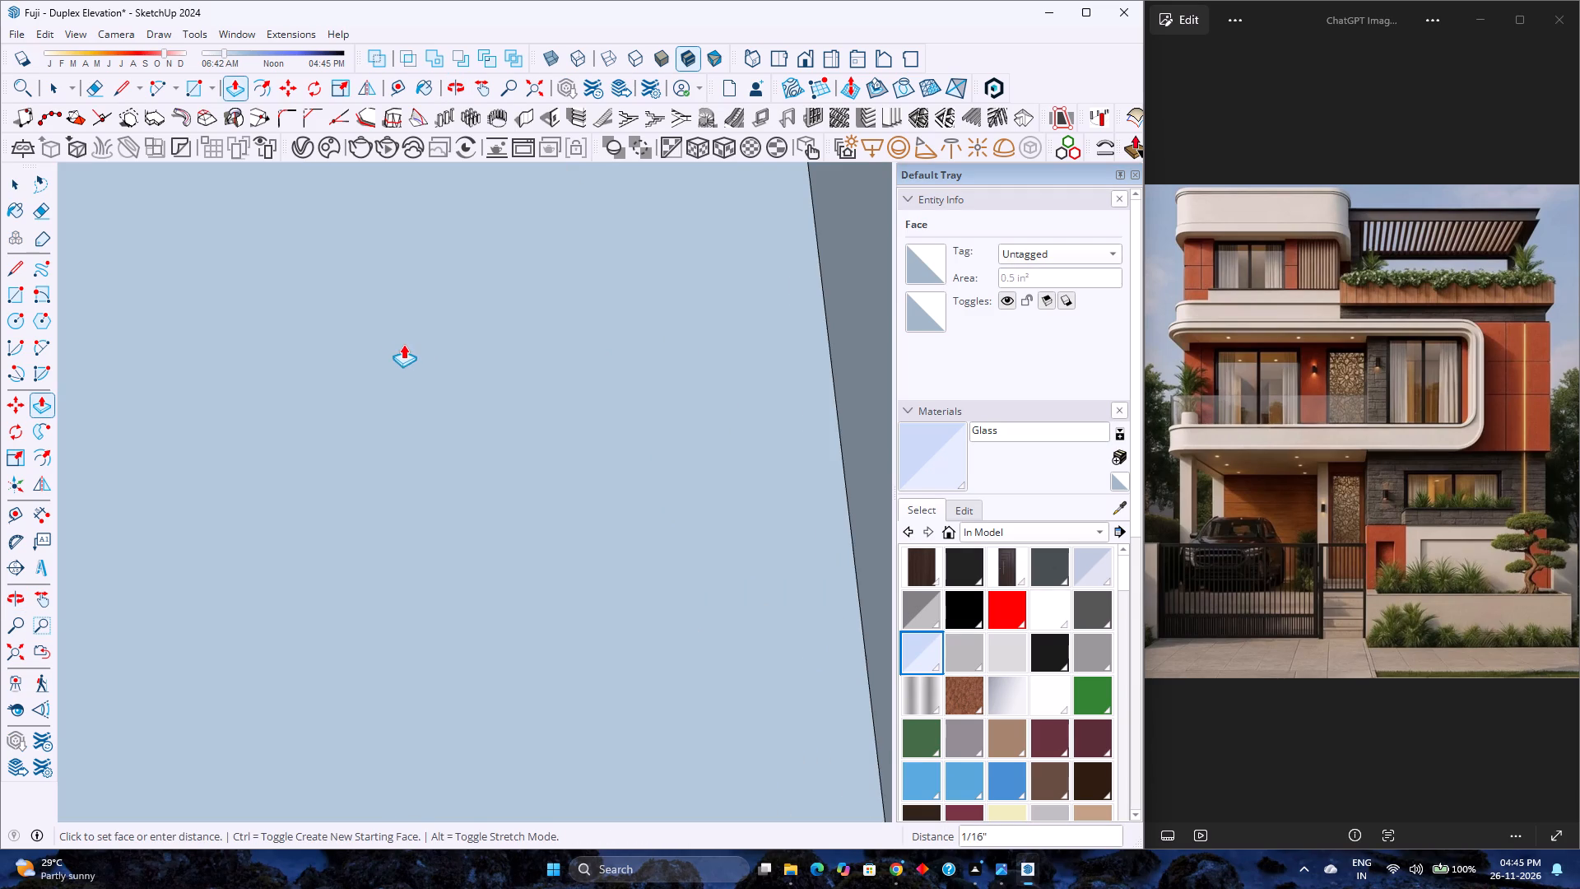
{"action": "scroll", "coordinate": [403, 344], "scroll_direction": "down", "scroll_amount": 19}
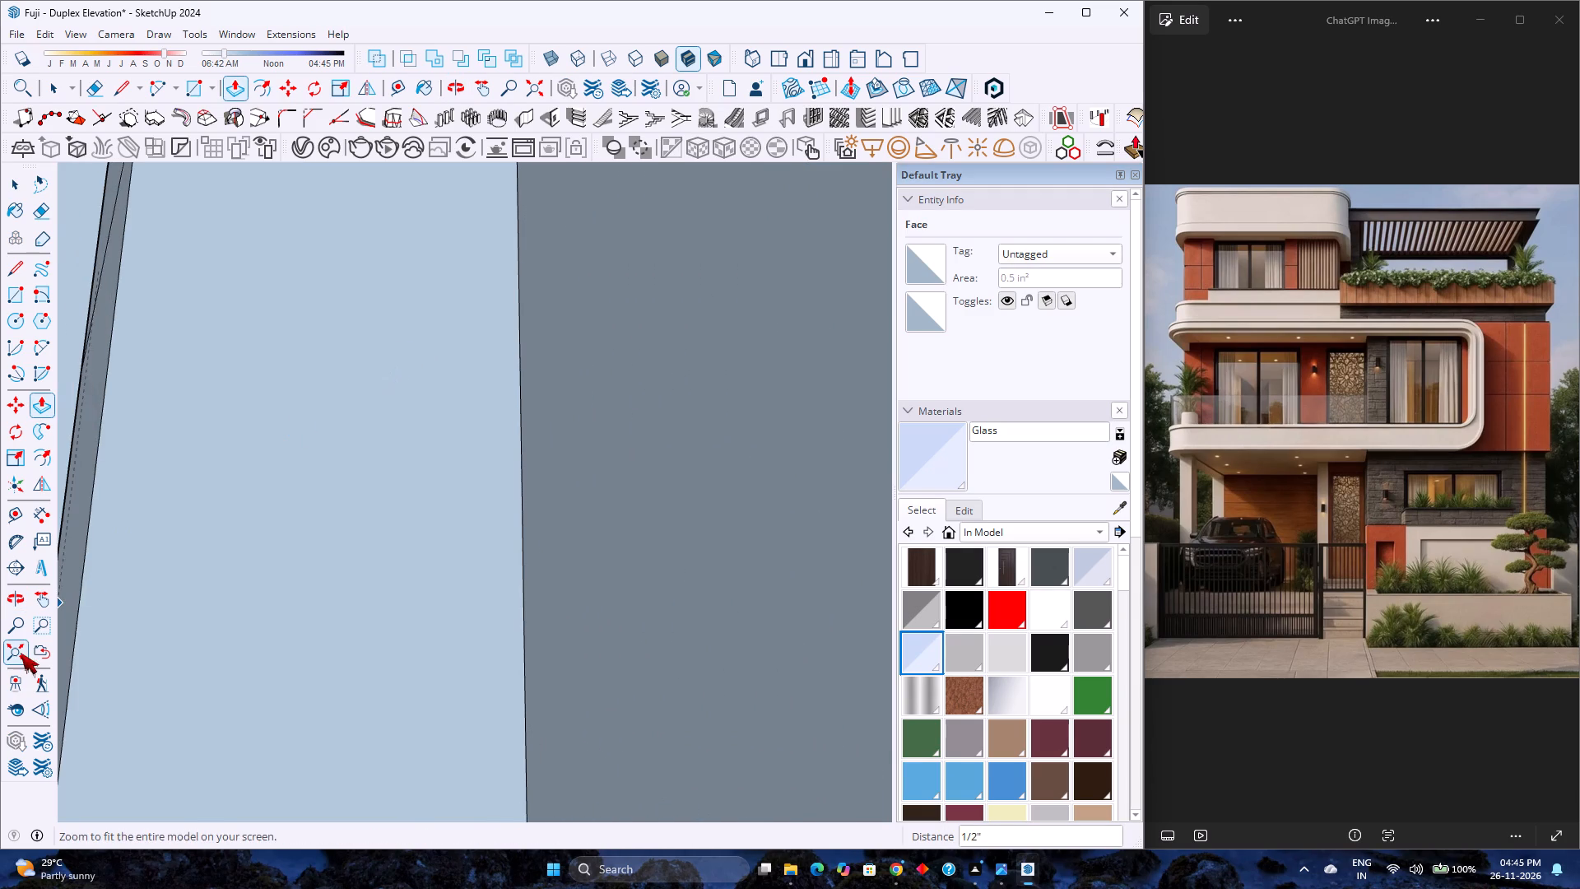
{"action": "left_click", "coordinate": [20, 653]}
{"action": "scroll", "coordinate": [40, 610], "scroll_direction": "down", "scroll_amount": 6}
{"action": "scroll", "coordinate": [513, 668], "scroll_direction": "up", "scroll_amount": 3}
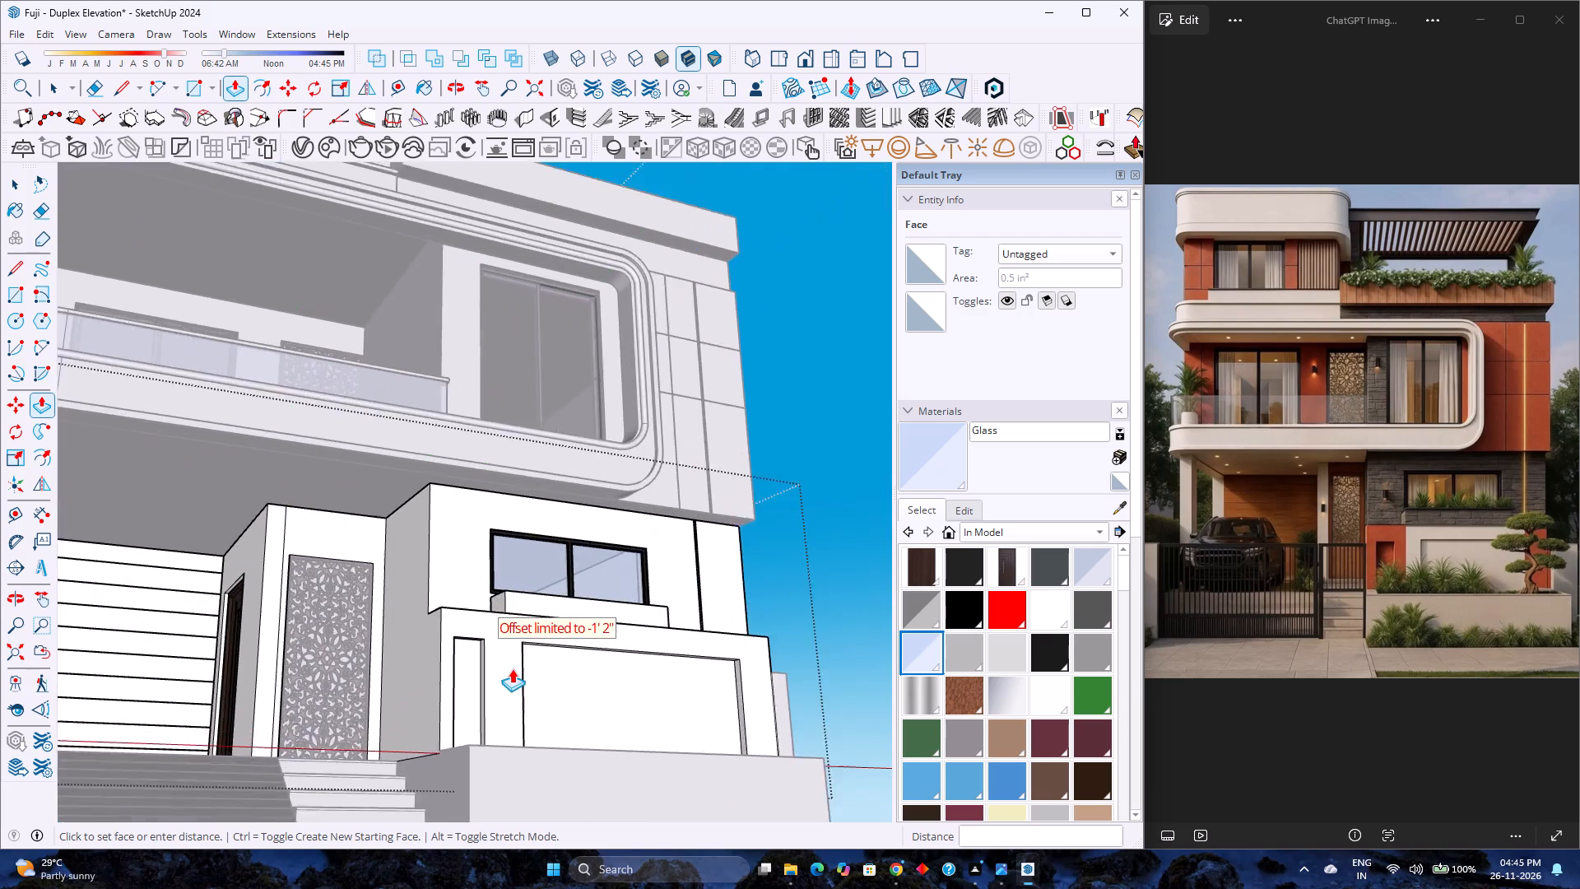
{"action": "scroll", "coordinate": [512, 668], "scroll_direction": "up", "scroll_amount": 20}
{"action": "scroll", "coordinate": [512, 668], "scroll_direction": "up", "scroll_amount": 4}
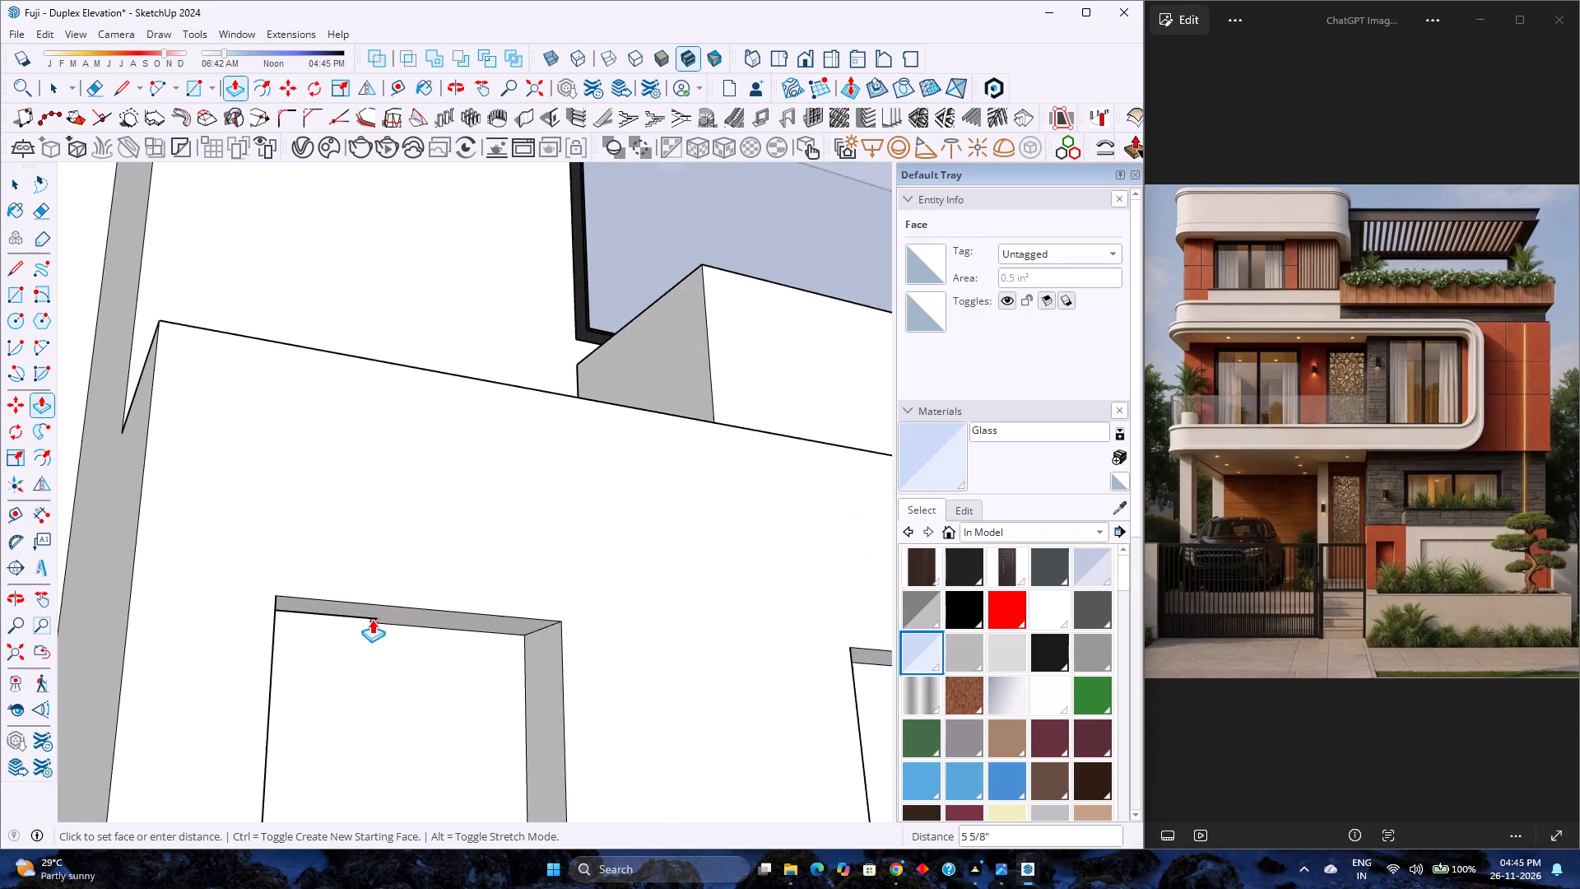
{"action": "scroll", "coordinate": [372, 619], "scroll_direction": "up", "scroll_amount": 8}
{"action": "middle_click_drag", "start_coordinate": [358, 619], "coordinate": [298, 570]}
{"action": "scroll", "coordinate": [298, 570], "scroll_direction": "down", "scroll_amount": 3}
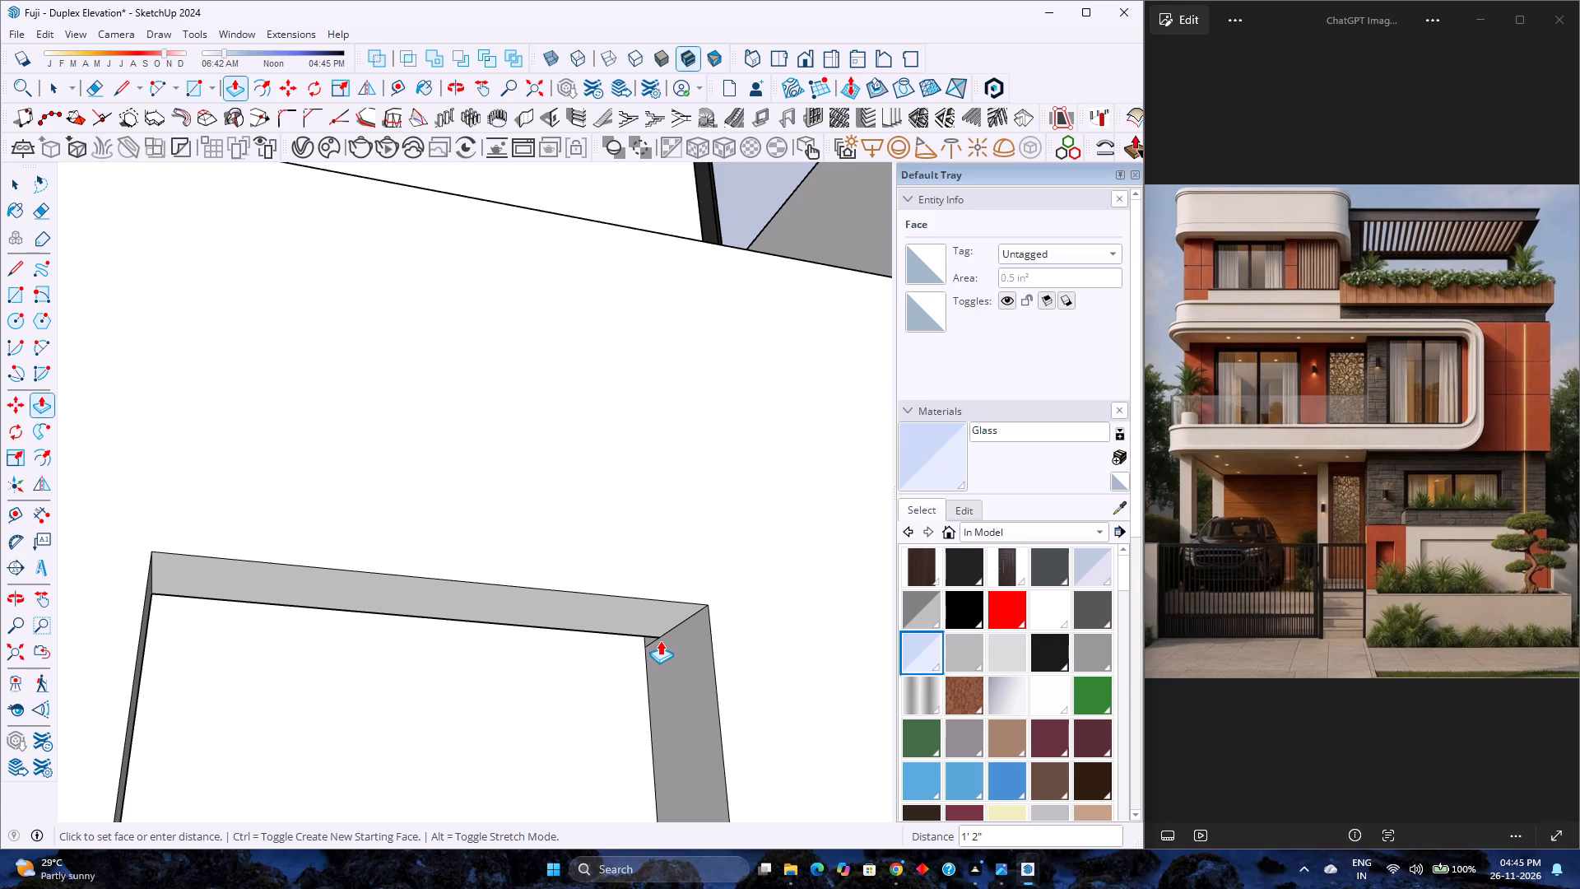
{"action": "key", "text": "1"}
{"action": "key", "text": "apostrophe"}
{"action": "key", "text": "2"}
{"action": "type", "text": ".5"}
{"action": "key", "text": "Return"}
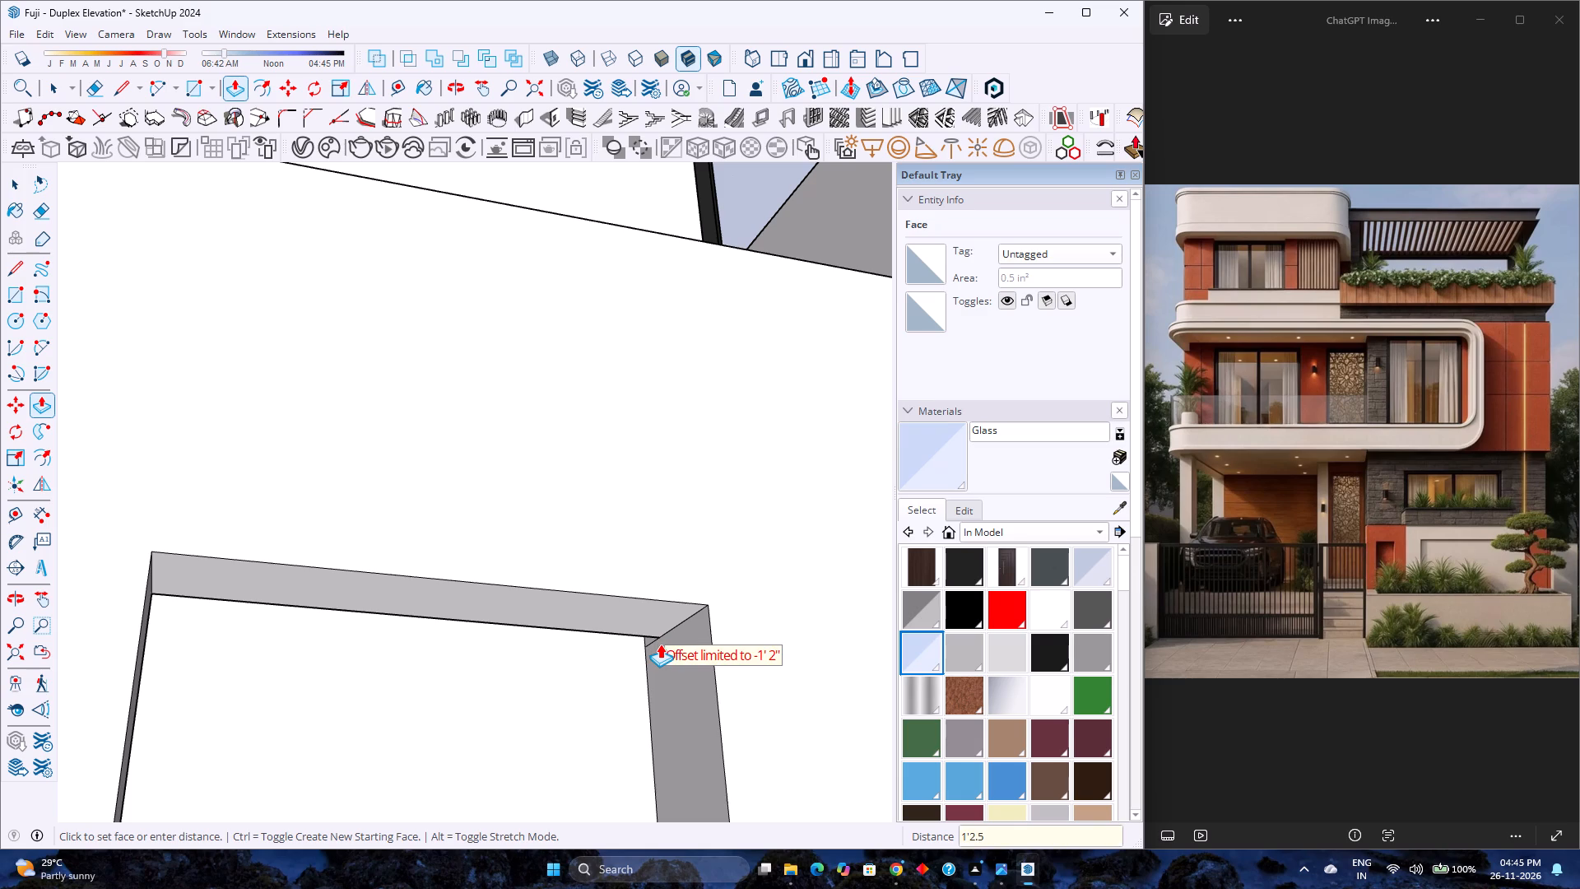
Push the top groove's end face another 0.5" into the narrow recess's right side.
{"action": "scroll", "coordinate": [648, 651], "scroll_direction": "up", "scroll_amount": 8}
{"action": "left_click", "coordinate": [646, 632]}
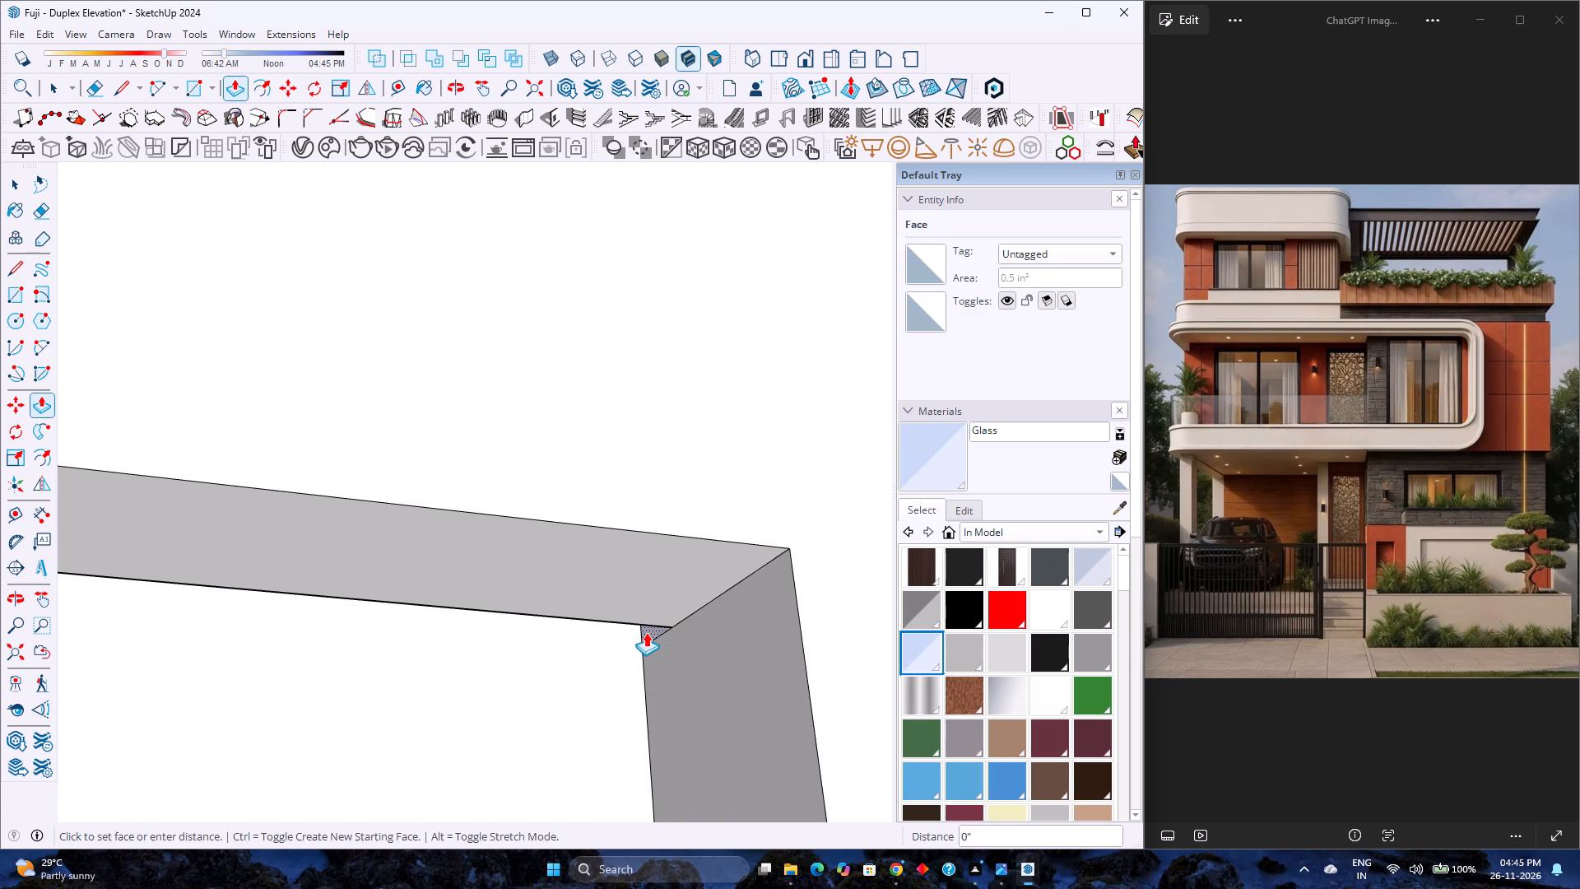
{"action": "key", "text": "0"}
{"action": "type", "text": ".5"}
{"action": "key", "text": "Return"}
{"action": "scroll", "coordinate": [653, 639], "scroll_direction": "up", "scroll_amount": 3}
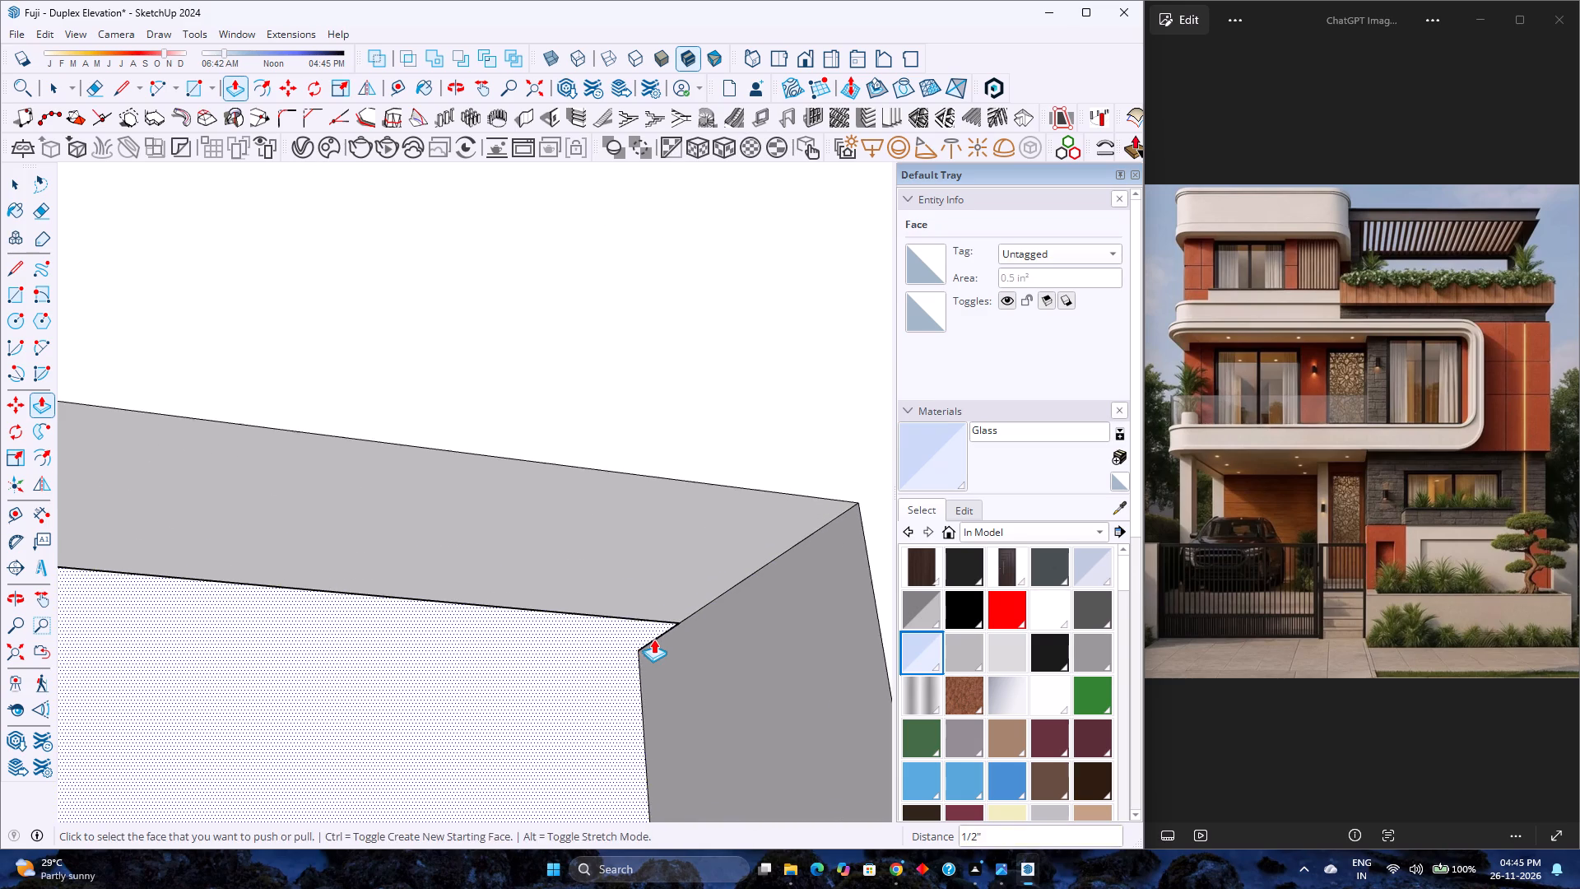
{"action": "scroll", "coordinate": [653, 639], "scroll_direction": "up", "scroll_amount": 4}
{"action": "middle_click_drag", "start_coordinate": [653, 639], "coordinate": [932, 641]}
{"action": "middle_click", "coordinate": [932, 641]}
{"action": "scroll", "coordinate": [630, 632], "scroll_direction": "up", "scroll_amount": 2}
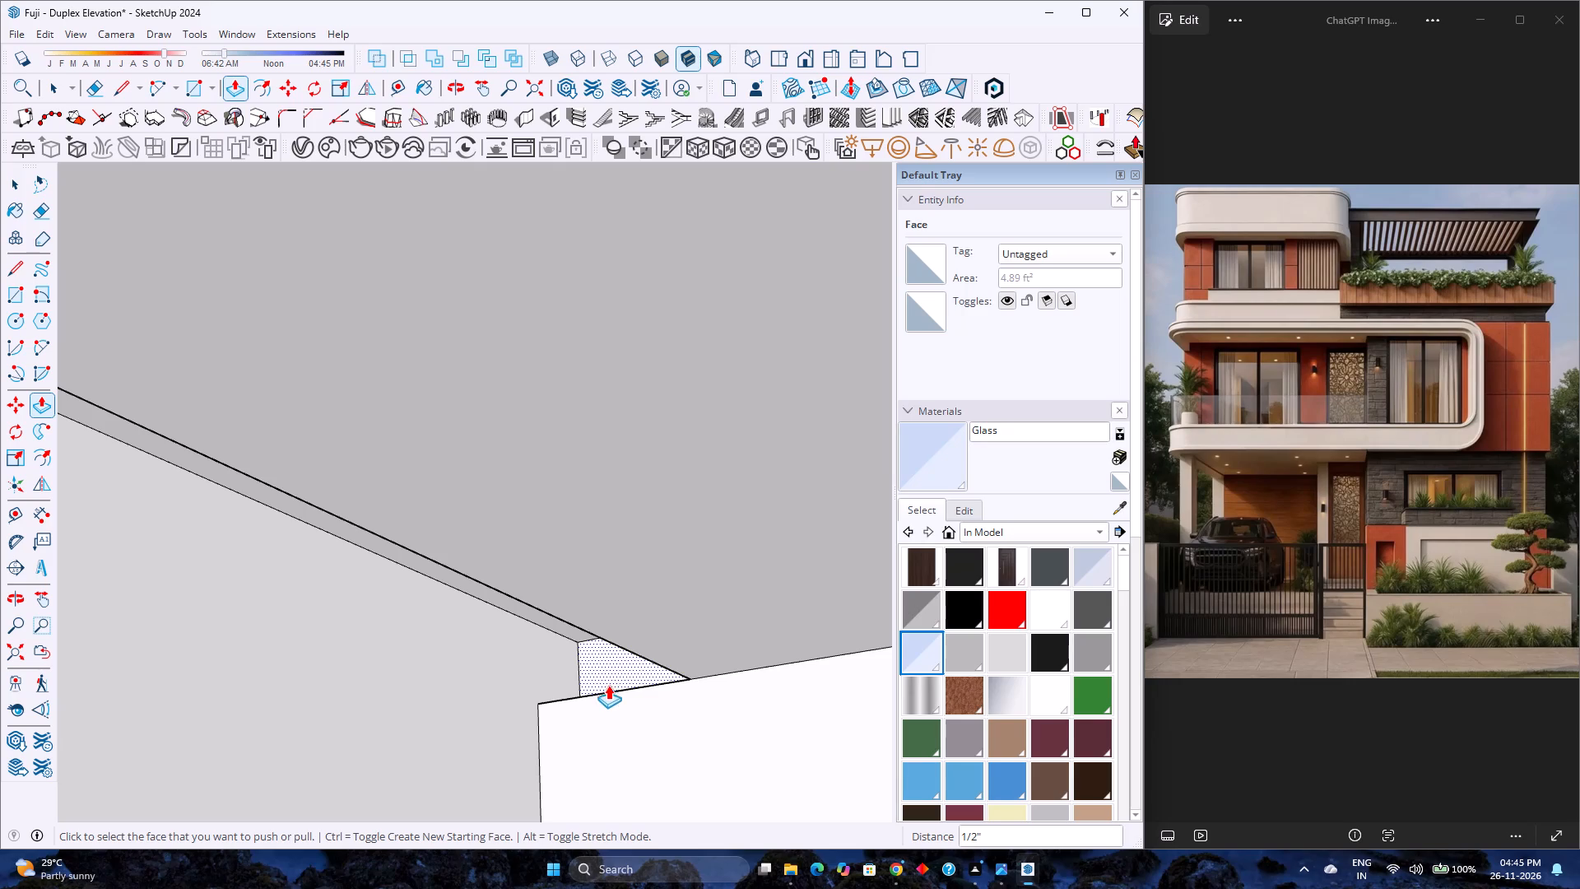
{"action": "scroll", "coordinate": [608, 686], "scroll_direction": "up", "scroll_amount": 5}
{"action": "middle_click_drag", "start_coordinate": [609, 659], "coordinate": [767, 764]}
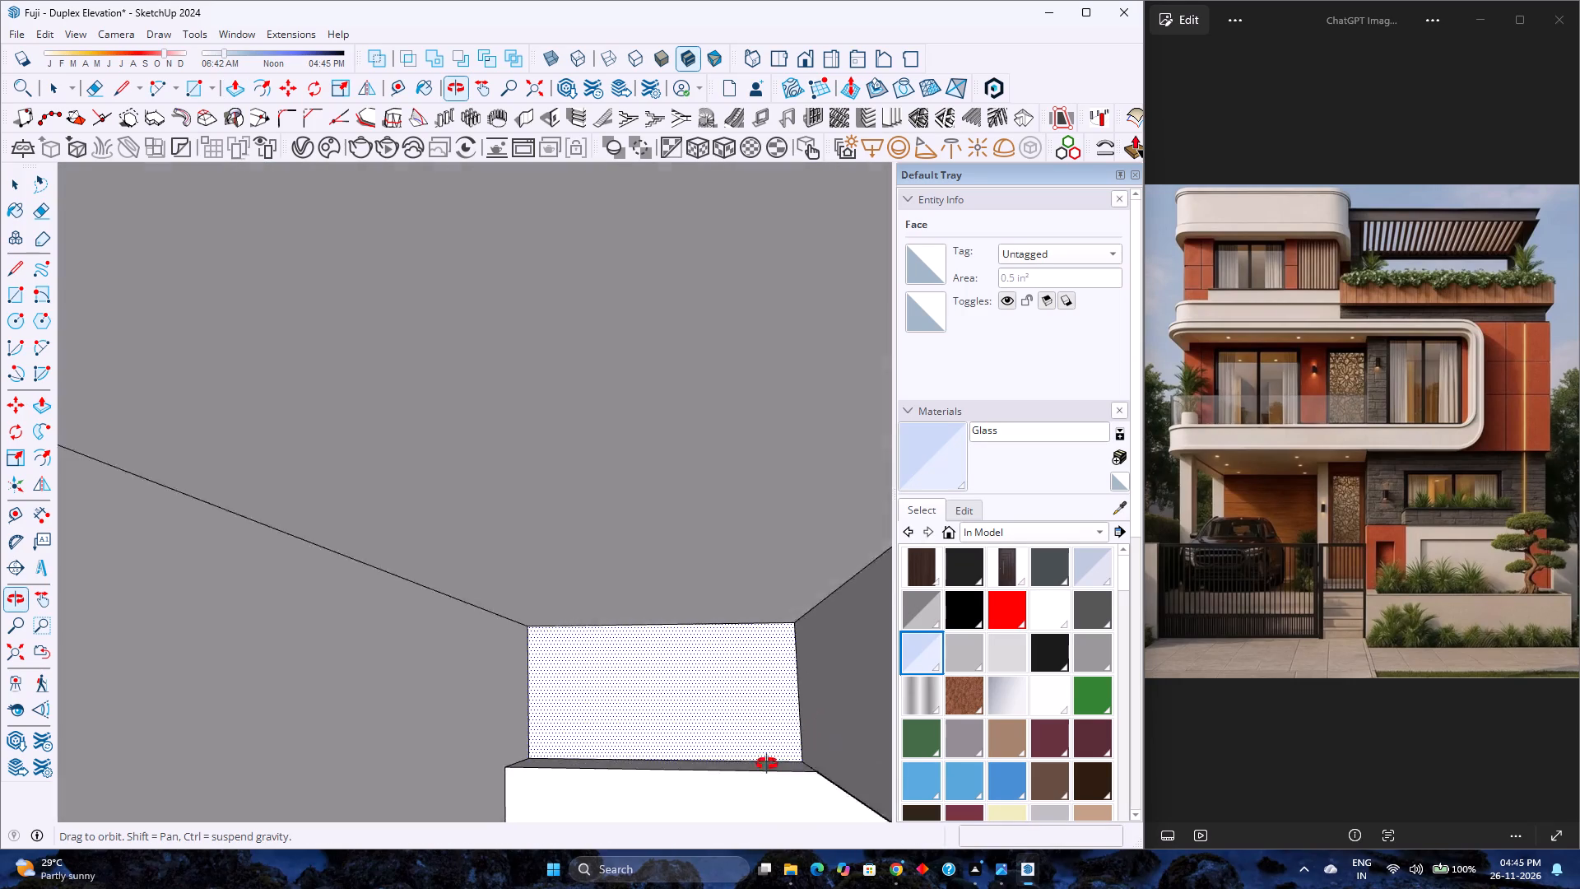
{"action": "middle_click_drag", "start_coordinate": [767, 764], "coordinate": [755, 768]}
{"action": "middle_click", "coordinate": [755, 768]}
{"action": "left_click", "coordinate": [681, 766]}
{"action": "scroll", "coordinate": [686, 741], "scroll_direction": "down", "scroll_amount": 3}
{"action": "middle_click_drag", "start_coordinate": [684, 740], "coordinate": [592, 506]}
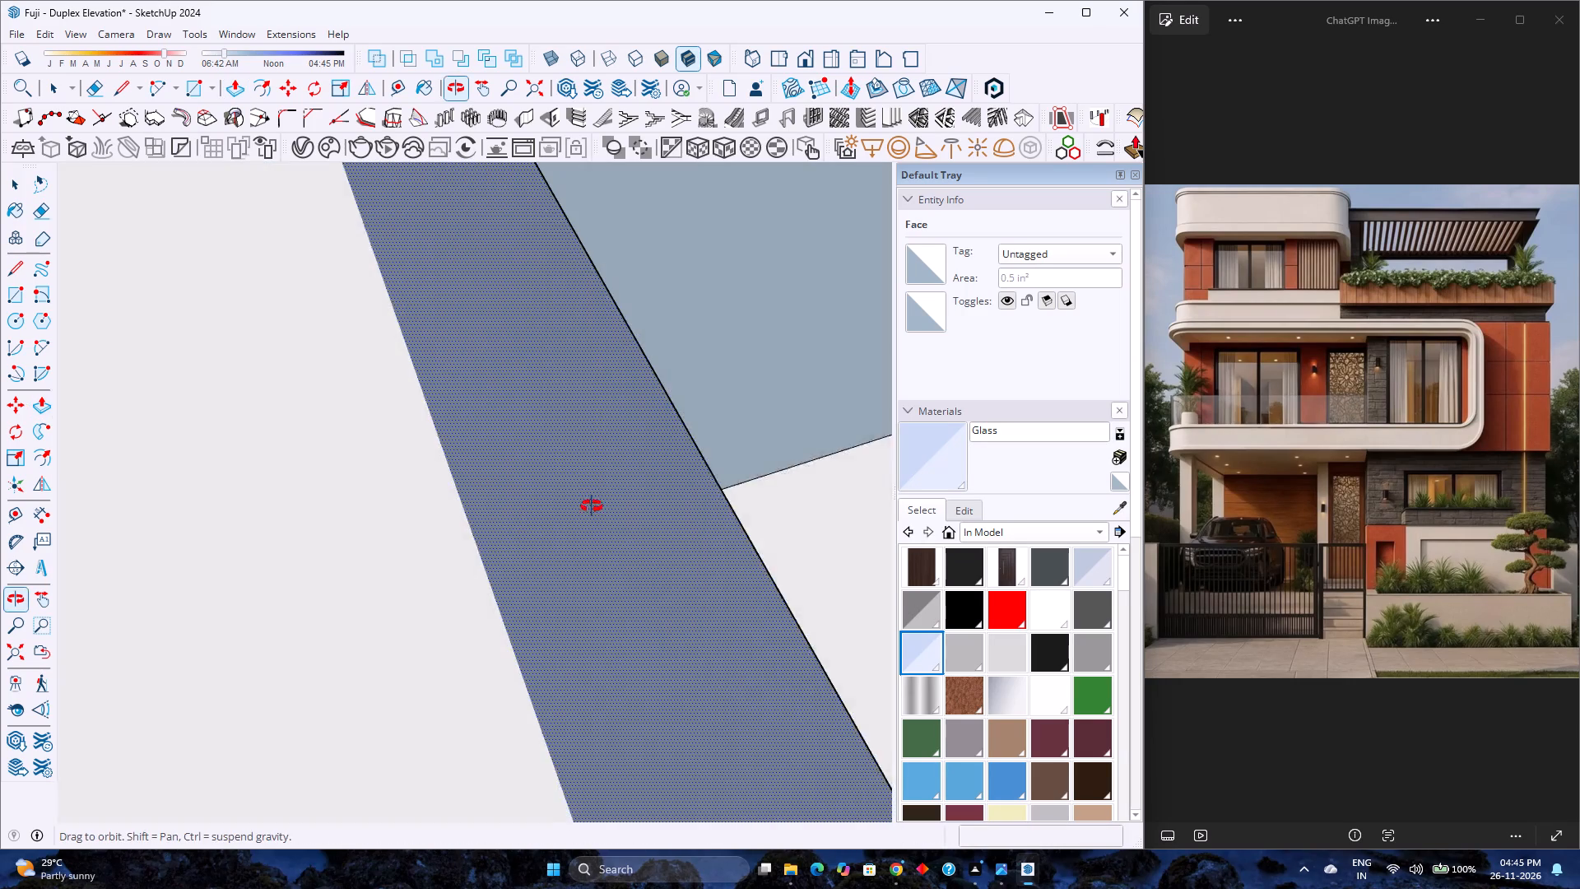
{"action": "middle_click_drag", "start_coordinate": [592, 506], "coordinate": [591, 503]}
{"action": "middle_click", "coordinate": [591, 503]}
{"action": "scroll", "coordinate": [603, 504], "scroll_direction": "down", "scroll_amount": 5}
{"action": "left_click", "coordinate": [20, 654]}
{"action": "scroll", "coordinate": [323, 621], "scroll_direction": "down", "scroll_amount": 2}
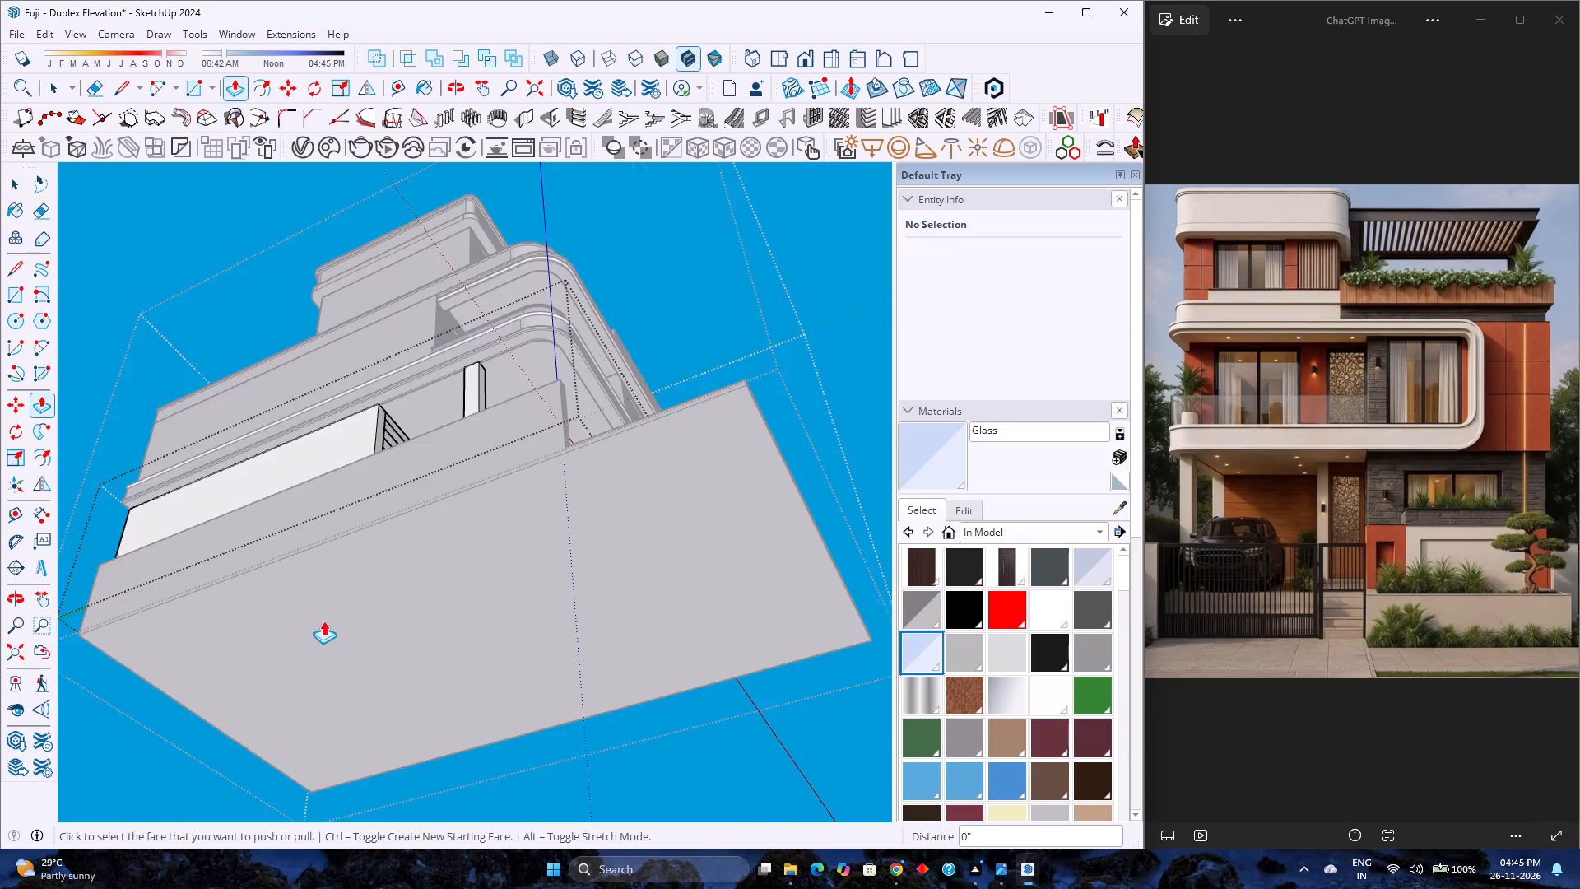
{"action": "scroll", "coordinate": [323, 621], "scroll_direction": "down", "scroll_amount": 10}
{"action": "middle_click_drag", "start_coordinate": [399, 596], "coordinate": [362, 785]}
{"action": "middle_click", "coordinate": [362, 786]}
Push the notch's small bottom face down 4' to the recess's base, forming a groove along its right side.
{"action": "scroll", "coordinate": [445, 577], "scroll_direction": "up", "scroll_amount": 2}
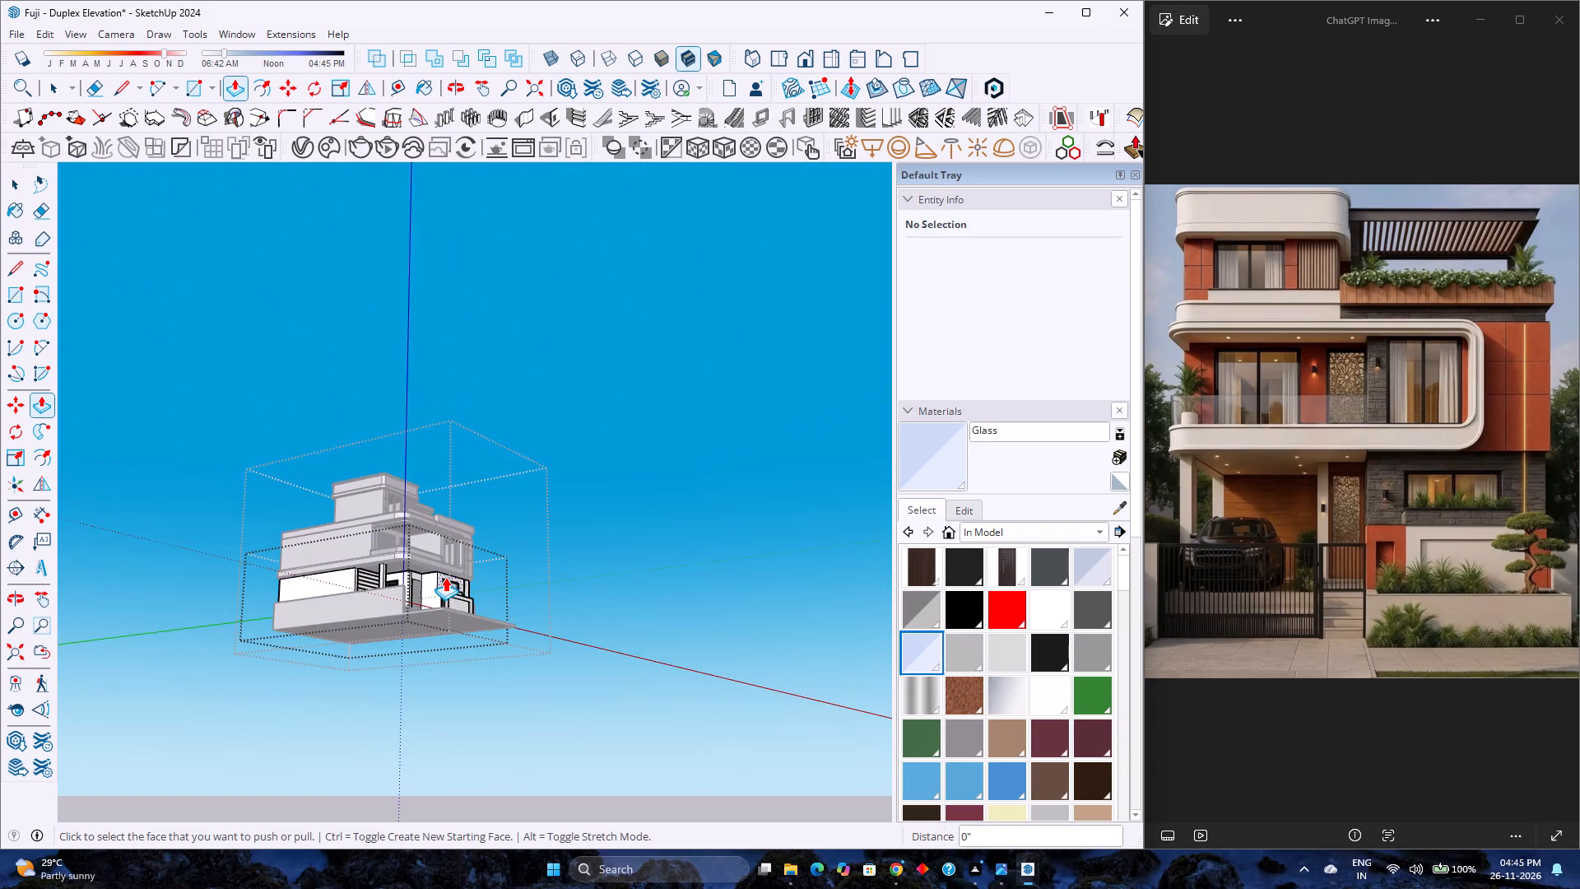
{"action": "scroll", "coordinate": [445, 577], "scroll_direction": "up", "scroll_amount": 9}
{"action": "middle_click_drag", "start_coordinate": [446, 583], "coordinate": [365, 639]}
{"action": "scroll", "coordinate": [415, 682], "scroll_direction": "up", "scroll_amount": 8}
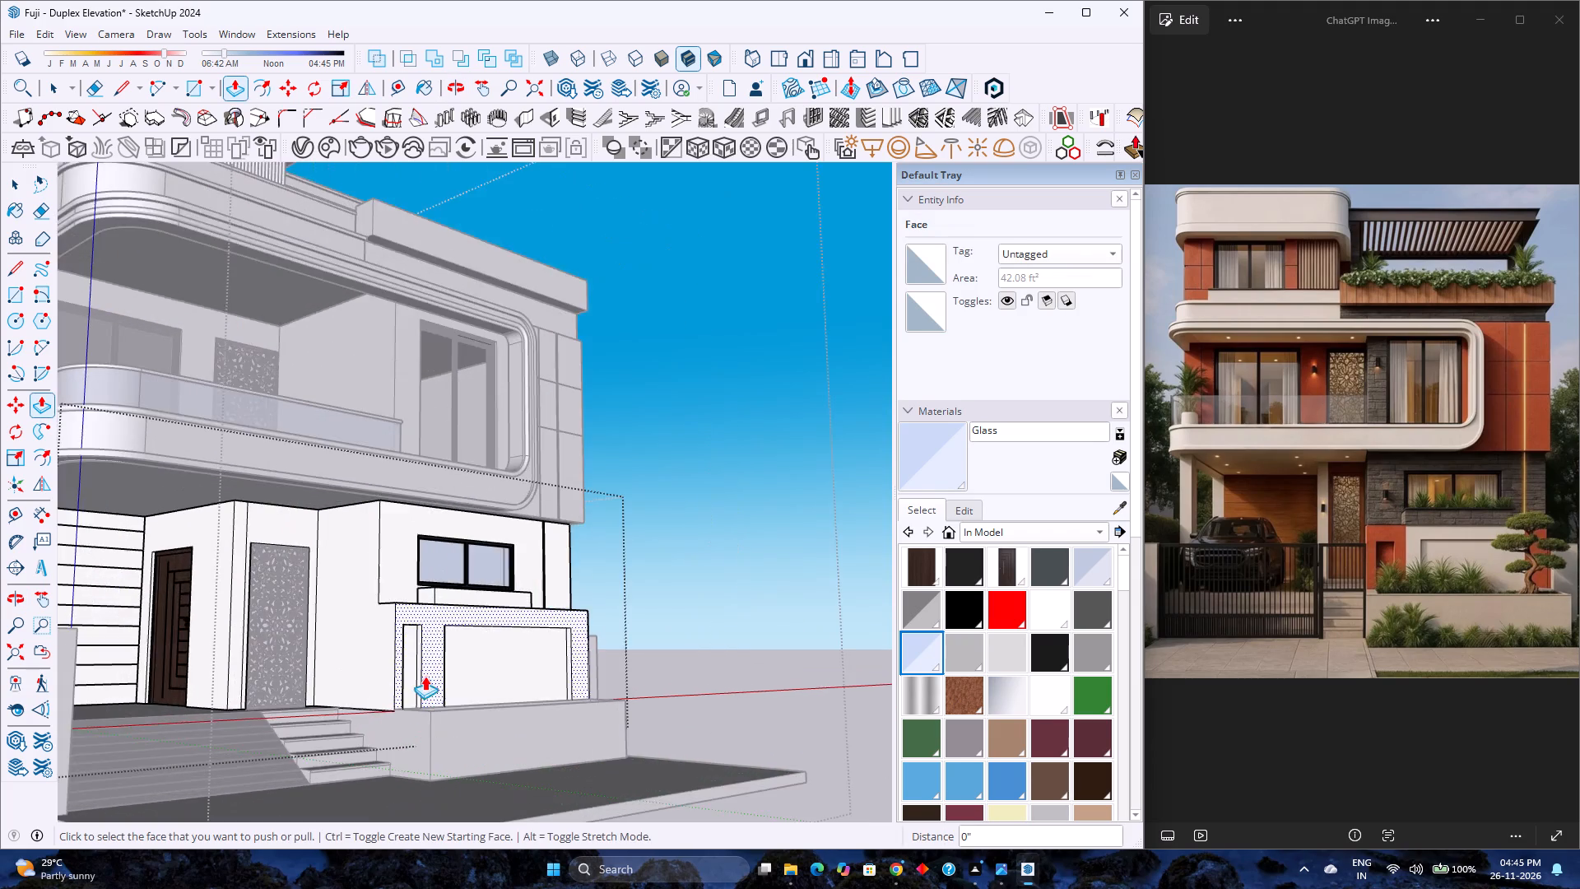
{"action": "scroll", "coordinate": [425, 676], "scroll_direction": "up", "scroll_amount": 15}
{"action": "scroll", "coordinate": [406, 484], "scroll_direction": "up", "scroll_amount": 3}
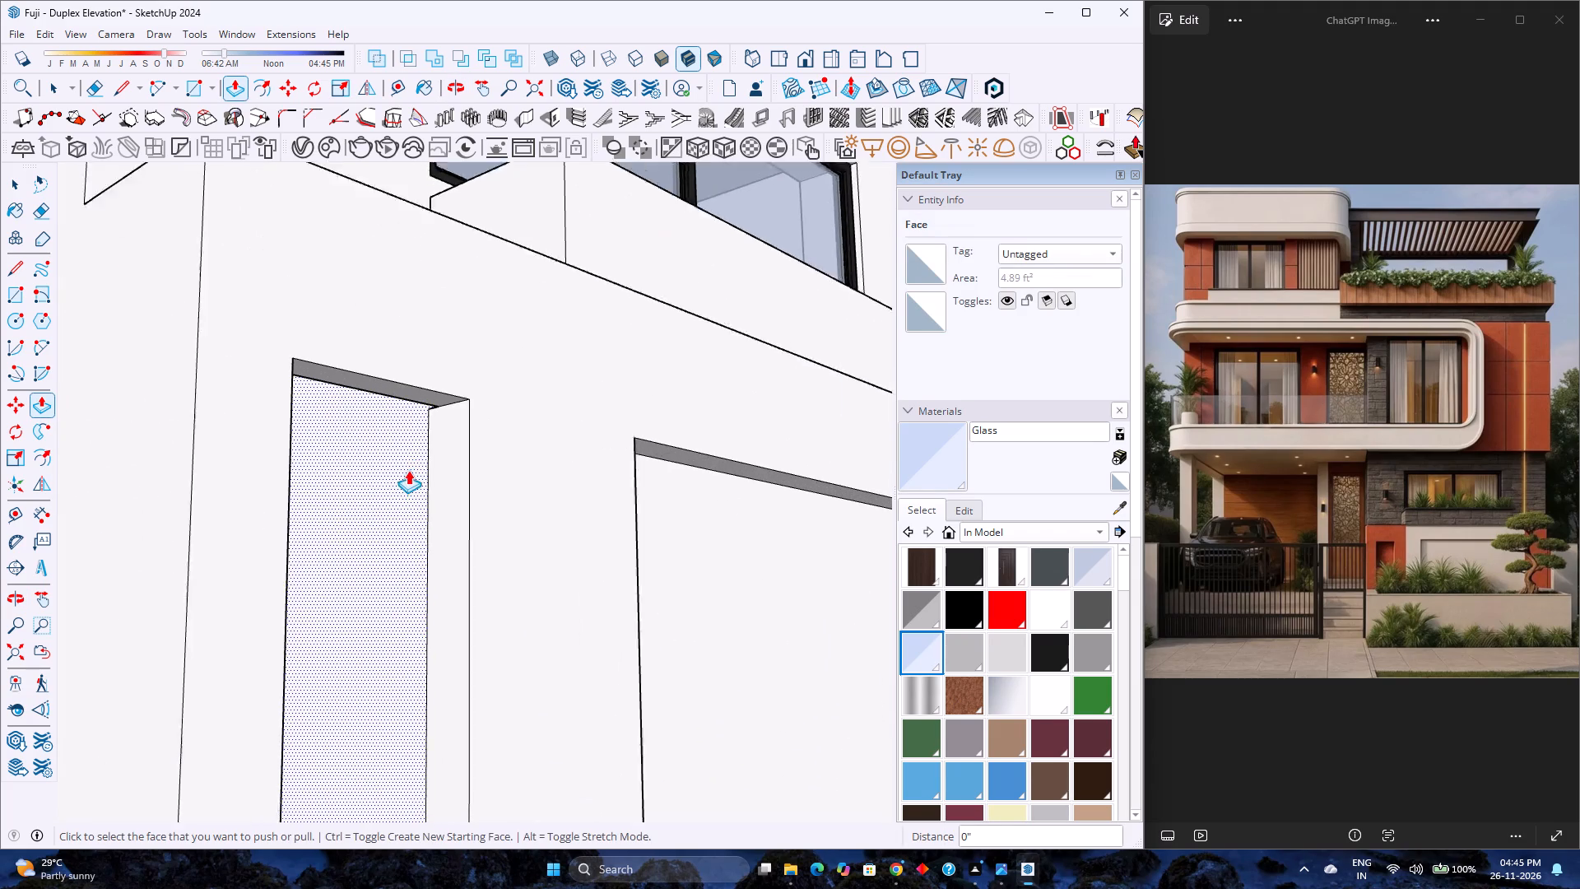
{"action": "scroll", "coordinate": [408, 470], "scroll_direction": "up", "scroll_amount": 20}
{"action": "scroll", "coordinate": [408, 470], "scroll_direction": "up", "scroll_amount": 3}
{"action": "middle_click_drag", "start_coordinate": [432, 403], "coordinate": [444, 412]}
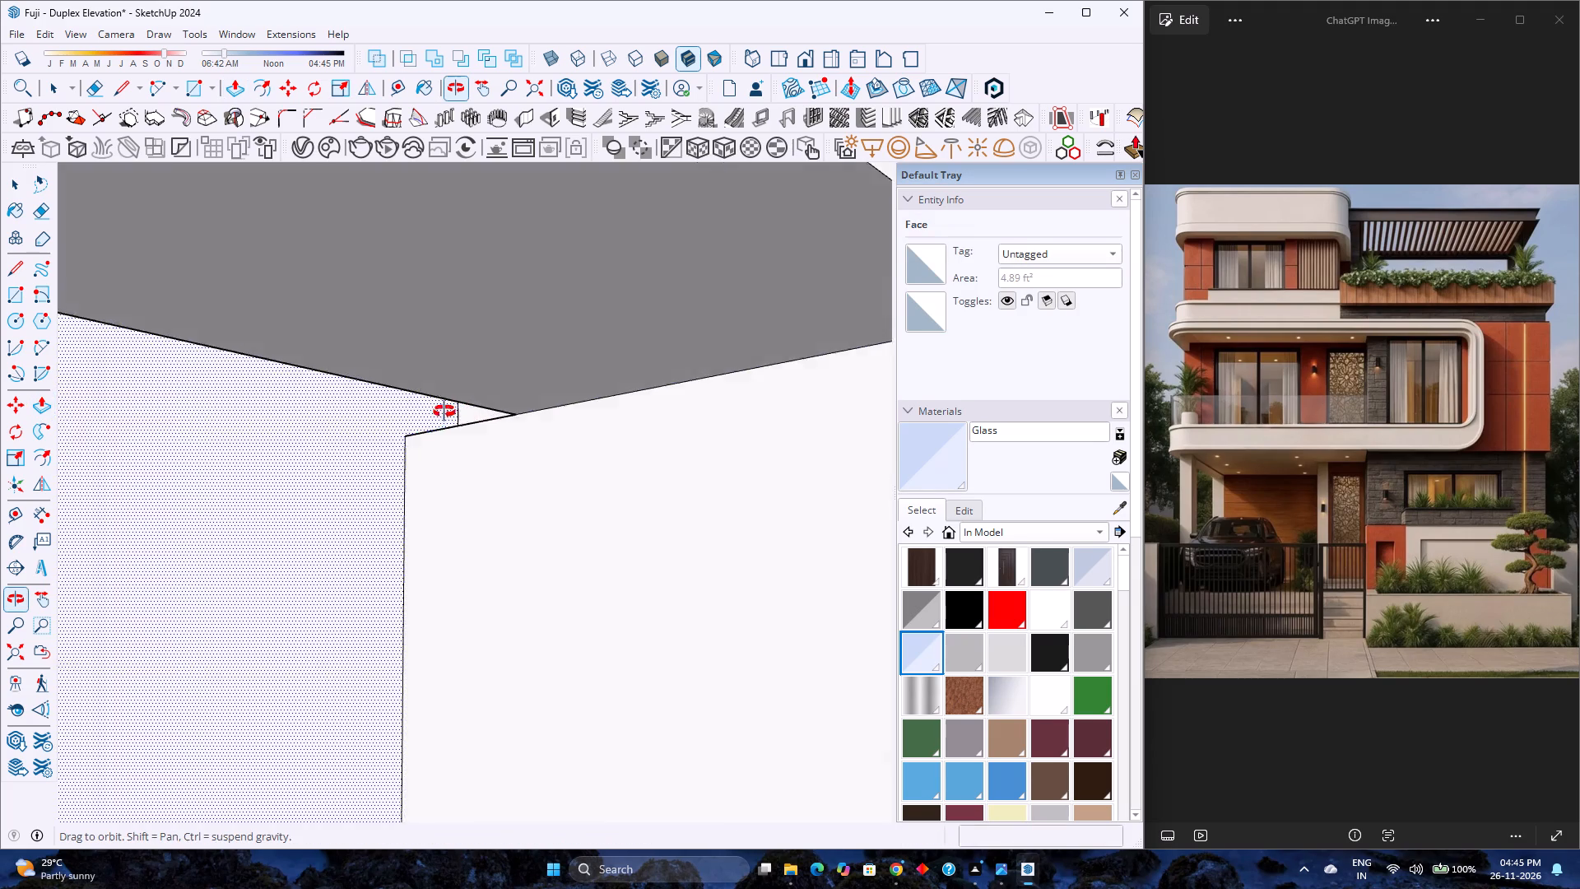
{"action": "middle_click_drag", "start_coordinate": [444, 412], "coordinate": [790, 532]}
{"action": "middle_click", "coordinate": [790, 532]}
{"action": "middle_click", "coordinate": [673, 488]}
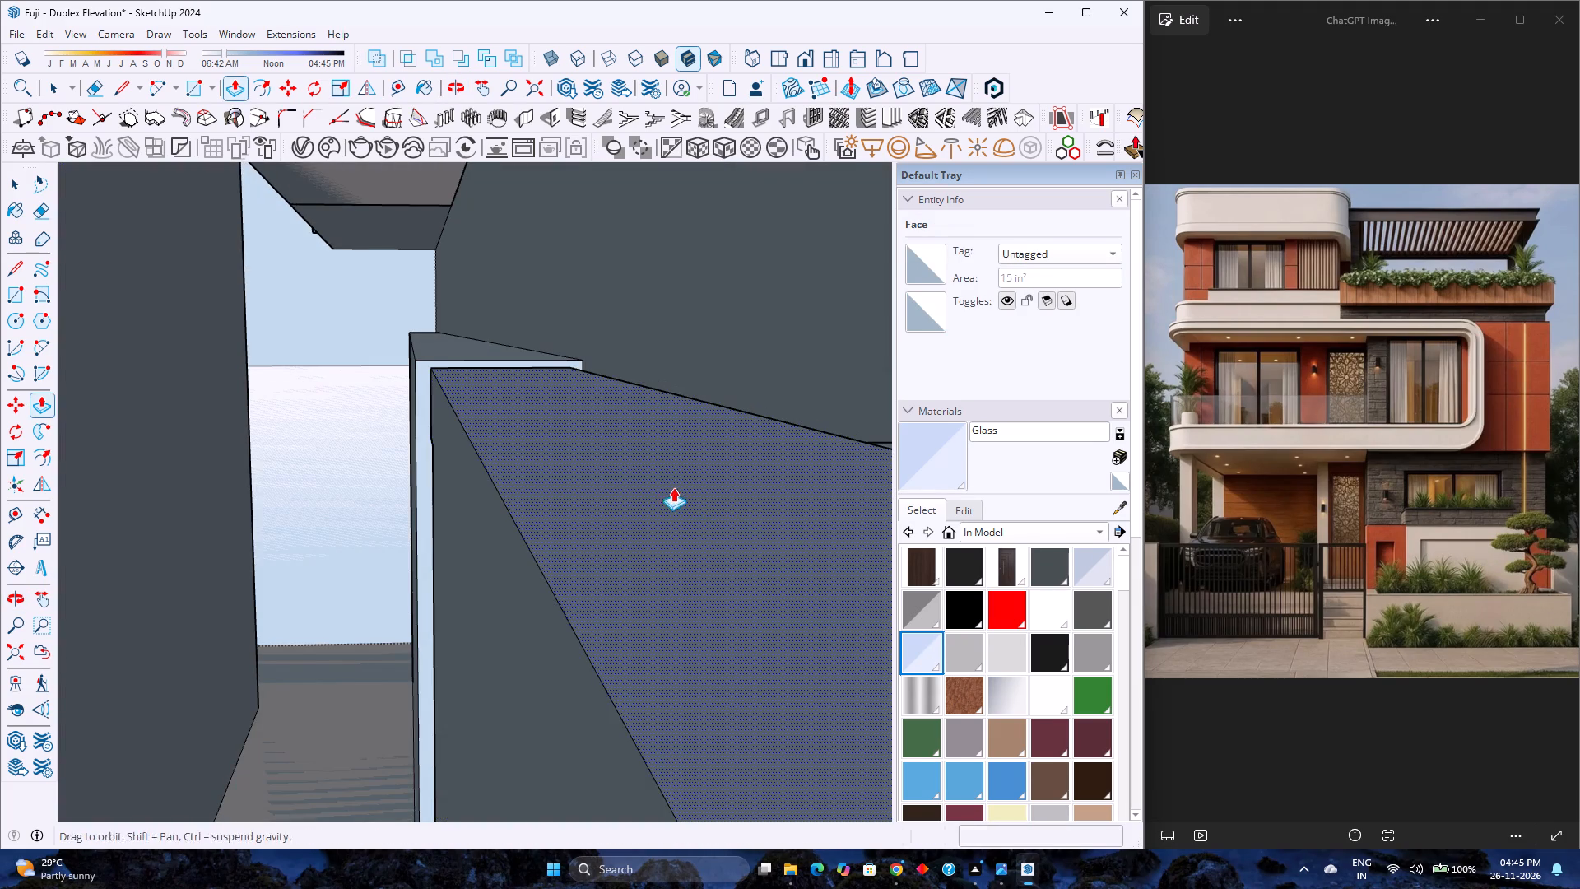
{"action": "scroll", "coordinate": [619, 573], "scroll_direction": "down", "scroll_amount": 1}
{"action": "middle_click_drag", "start_coordinate": [609, 575], "coordinate": [395, 420]}
{"action": "middle_click_drag", "start_coordinate": [644, 654], "coordinate": [439, 445], "text": "shift"}
{"action": "middle_click_drag", "start_coordinate": [475, 504], "coordinate": [620, 560]}
{"action": "scroll", "coordinate": [666, 617], "scroll_direction": "up", "scroll_amount": 8}
{"action": "middle_click_drag", "start_coordinate": [615, 579], "coordinate": [606, 610]}
{"action": "middle_click", "coordinate": [606, 610]}
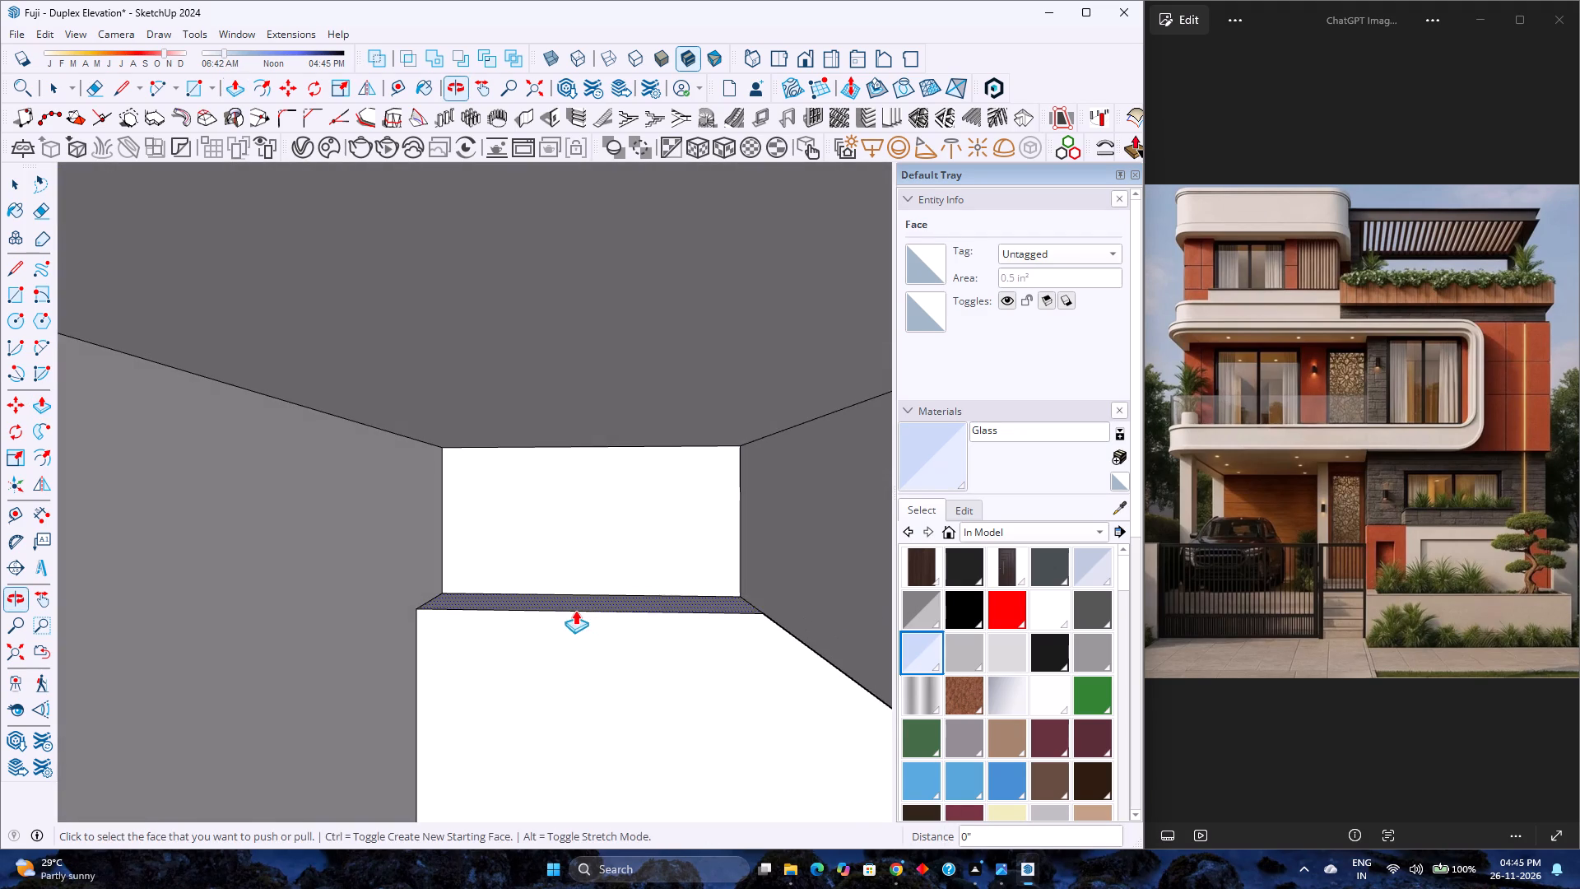
{"action": "left_click", "coordinate": [566, 605]}
{"action": "scroll", "coordinate": [543, 665], "scroll_direction": "down", "scroll_amount": 7}
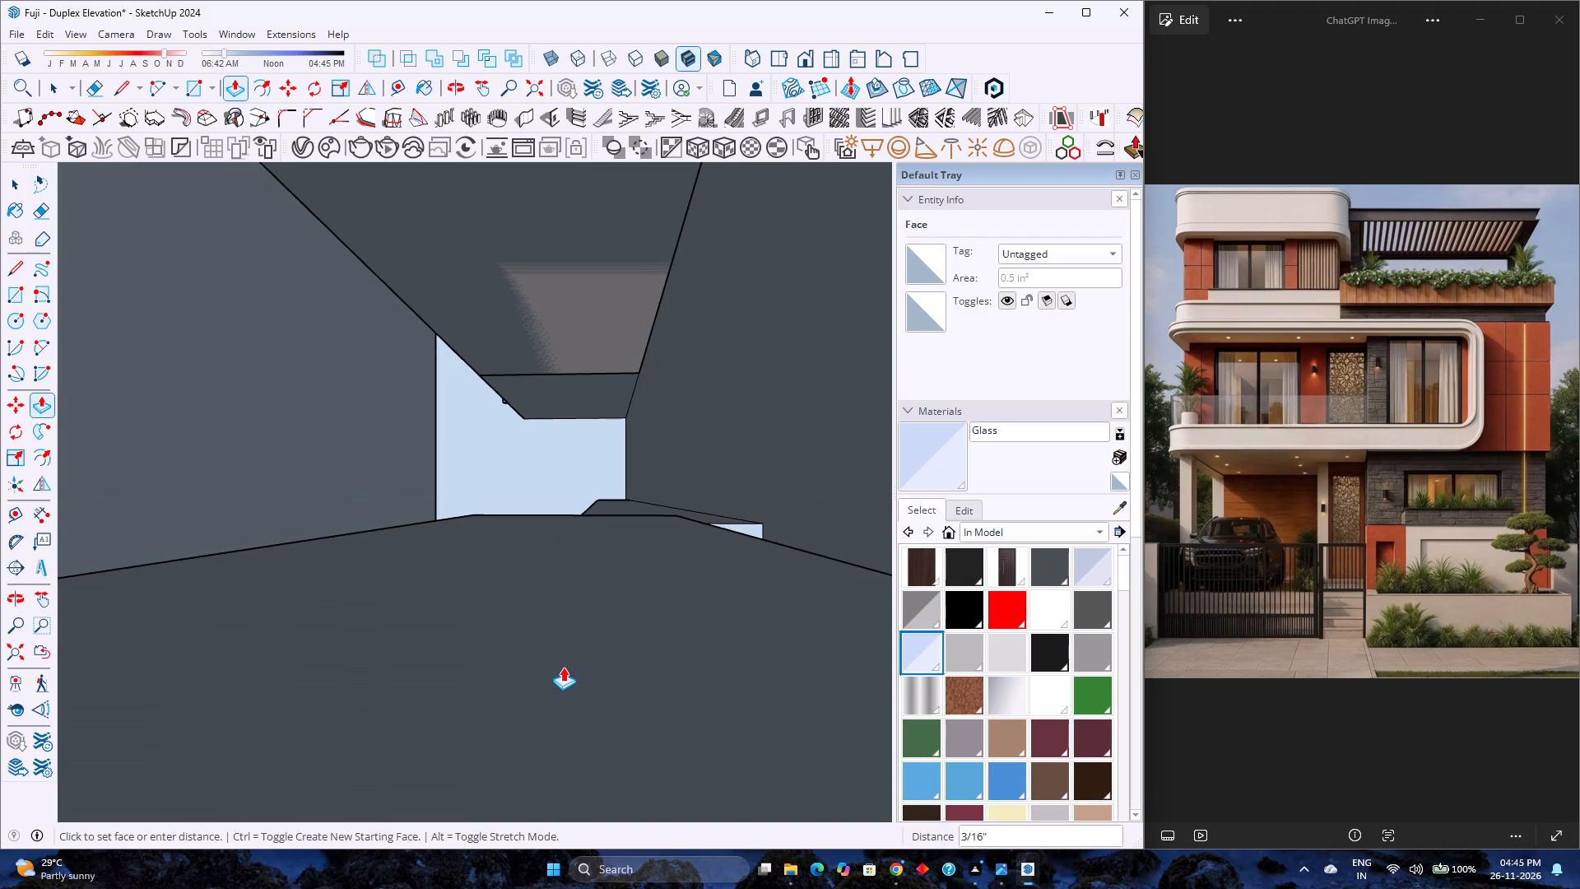
{"action": "scroll", "coordinate": [563, 667], "scroll_direction": "down", "scroll_amount": 3}
{"action": "middle_click_drag", "start_coordinate": [556, 665], "coordinate": [460, 439]}
{"action": "middle_click", "coordinate": [460, 439]}
{"action": "scroll", "coordinate": [470, 439], "scroll_direction": "down", "scroll_amount": 3}
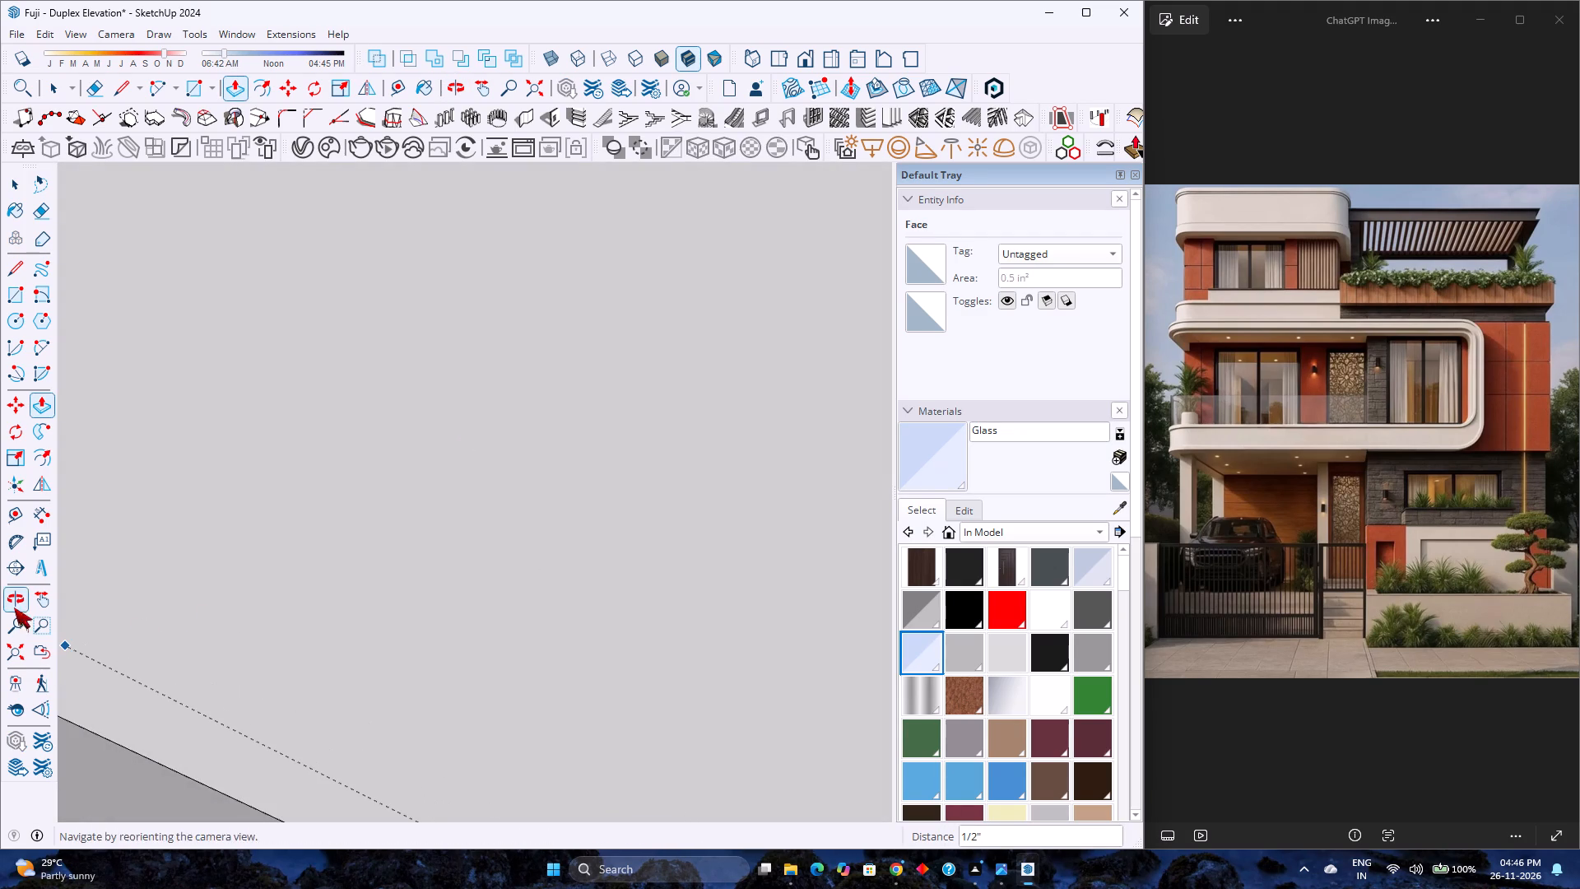
{"action": "left_click", "coordinate": [13, 647]}
{"action": "scroll", "coordinate": [140, 613], "scroll_direction": "down", "scroll_amount": 3}
{"action": "scroll", "coordinate": [576, 570], "scroll_direction": "up", "scroll_amount": 2}
{"action": "middle_click_drag", "start_coordinate": [573, 571], "coordinate": [536, 605]}
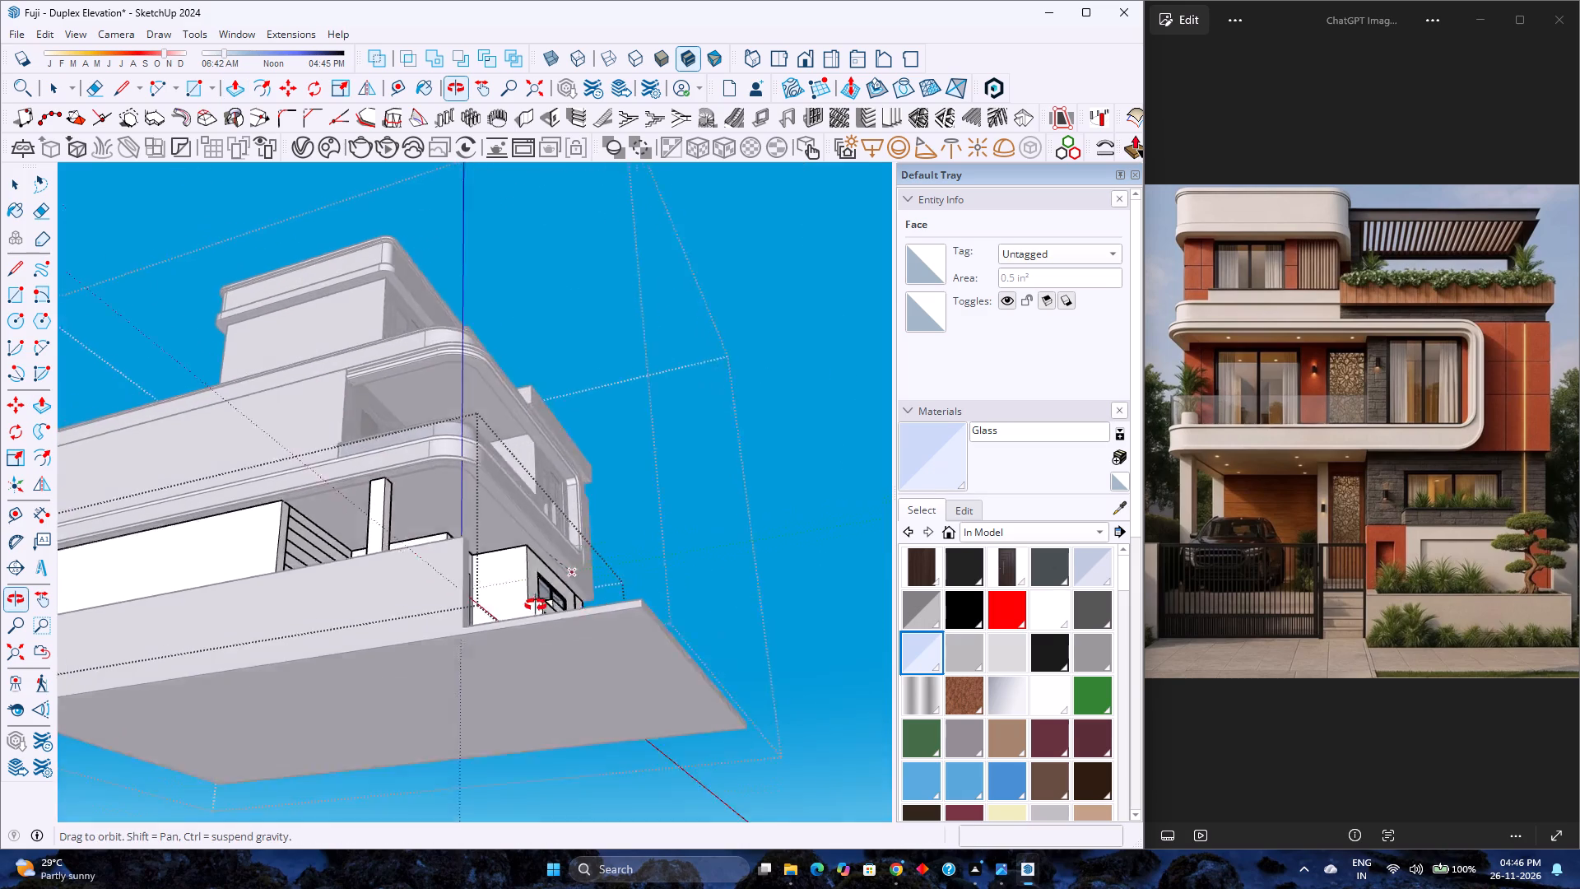
{"action": "middle_click_drag", "start_coordinate": [536, 605], "coordinate": [420, 701]}
{"action": "middle_click", "coordinate": [420, 701]}
{"action": "scroll", "coordinate": [540, 695], "scroll_direction": "up", "scroll_amount": 8}
{"action": "middle_click_drag", "start_coordinate": [537, 654], "coordinate": [490, 775]}
{"action": "middle_click", "coordinate": [490, 775]}
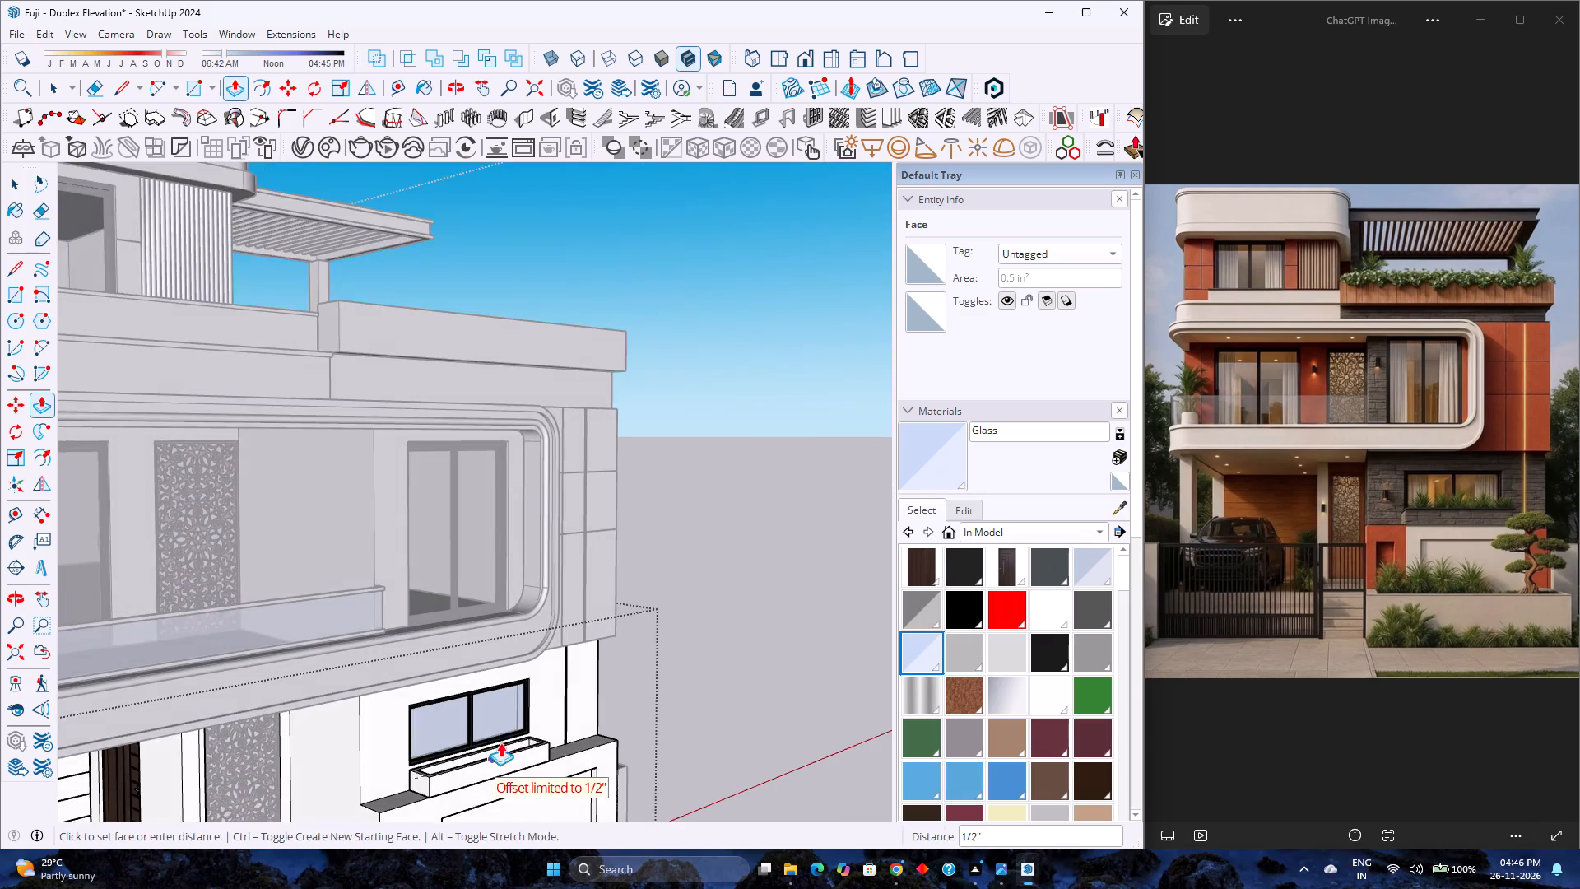
{"action": "scroll", "coordinate": [507, 718], "scroll_direction": "down", "scroll_amount": 3}
{"action": "middle_click_drag", "start_coordinate": [488, 722], "coordinate": [630, 431], "text": "shift"}
{"action": "middle_click", "coordinate": [630, 431], "text": "shift"}
{"action": "scroll", "coordinate": [621, 549], "scroll_direction": "up", "scroll_amount": 9}
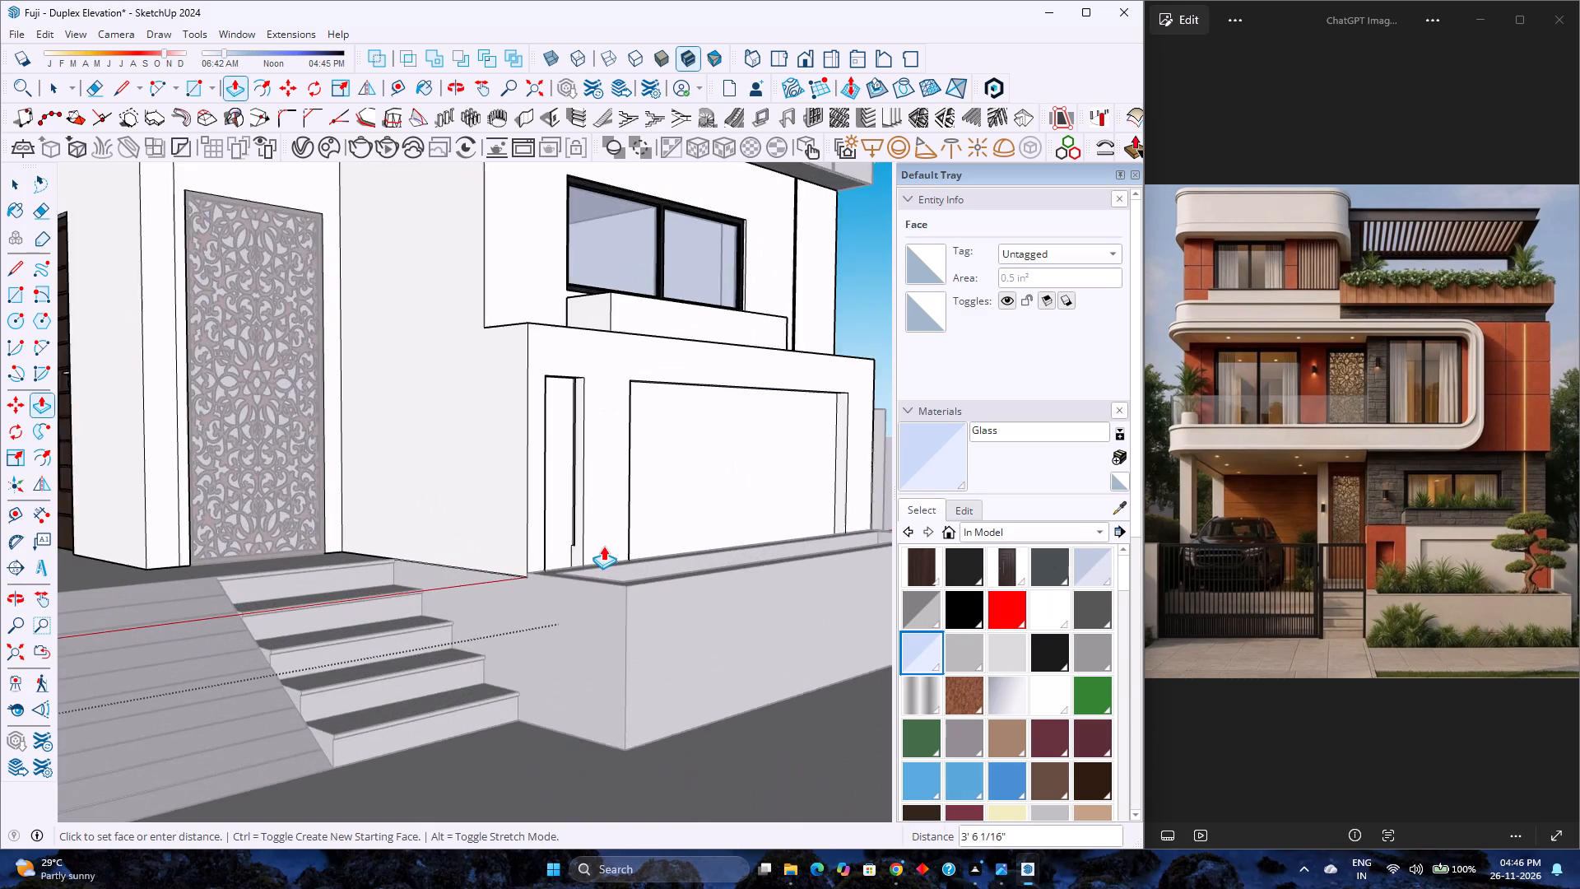
{"action": "scroll", "coordinate": [603, 546], "scroll_direction": "up", "scroll_amount": 4}
{"action": "middle_click_drag", "start_coordinate": [603, 542], "coordinate": [575, 676]}
{"action": "scroll", "coordinate": [555, 597], "scroll_direction": "up", "scroll_amount": 2}
{"action": "left_click", "coordinate": [551, 589]}
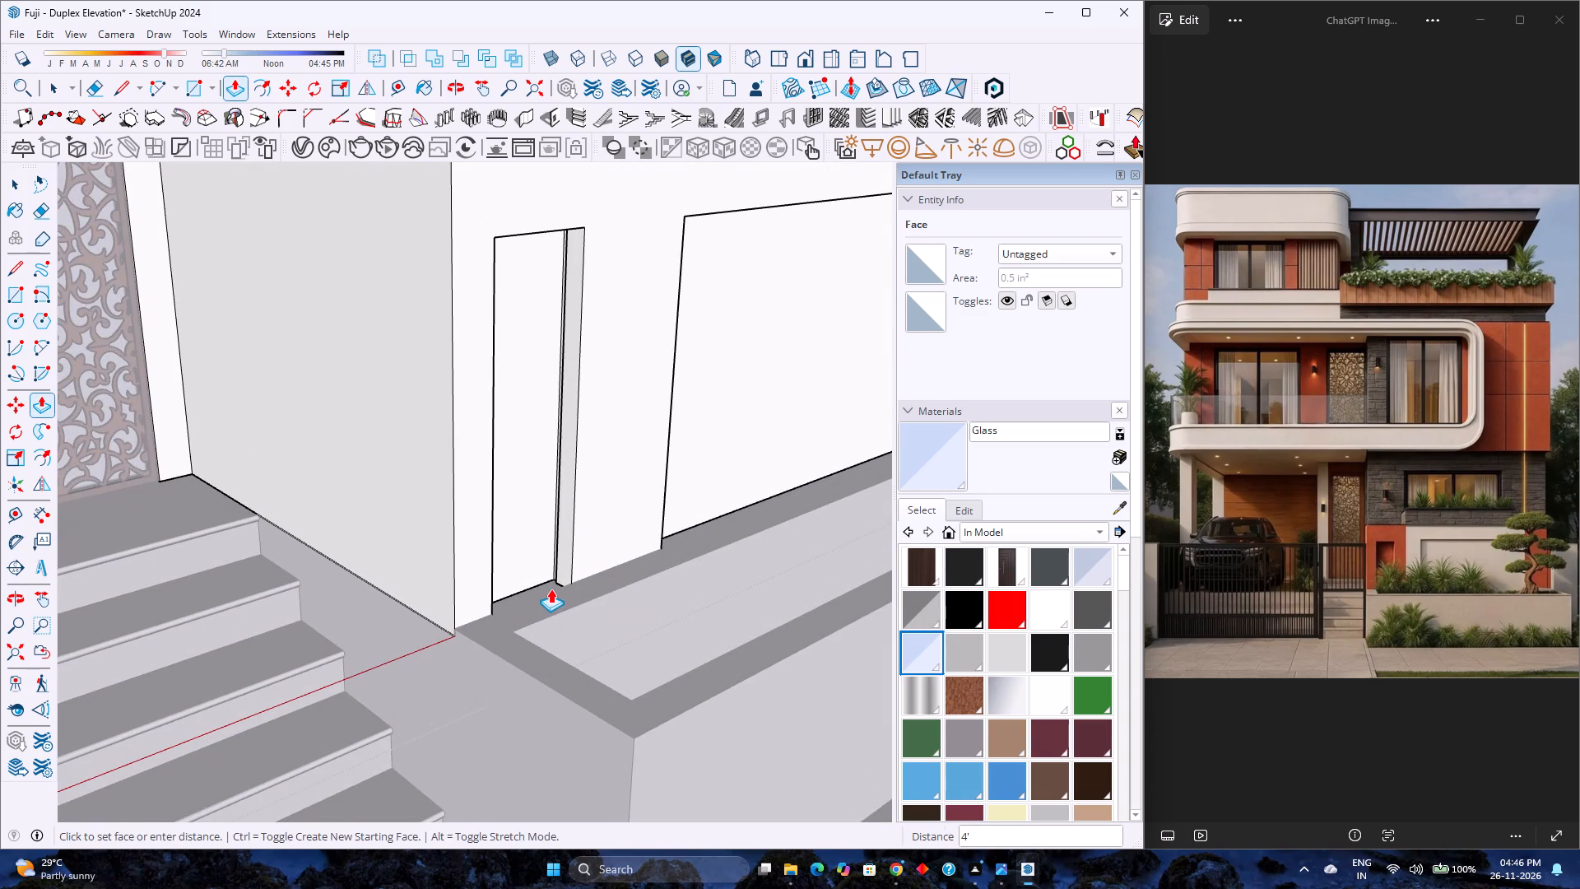
{"action": "scroll", "coordinate": [551, 589], "scroll_direction": "up", "scroll_amount": 12}
{"action": "key", "text": "space"}
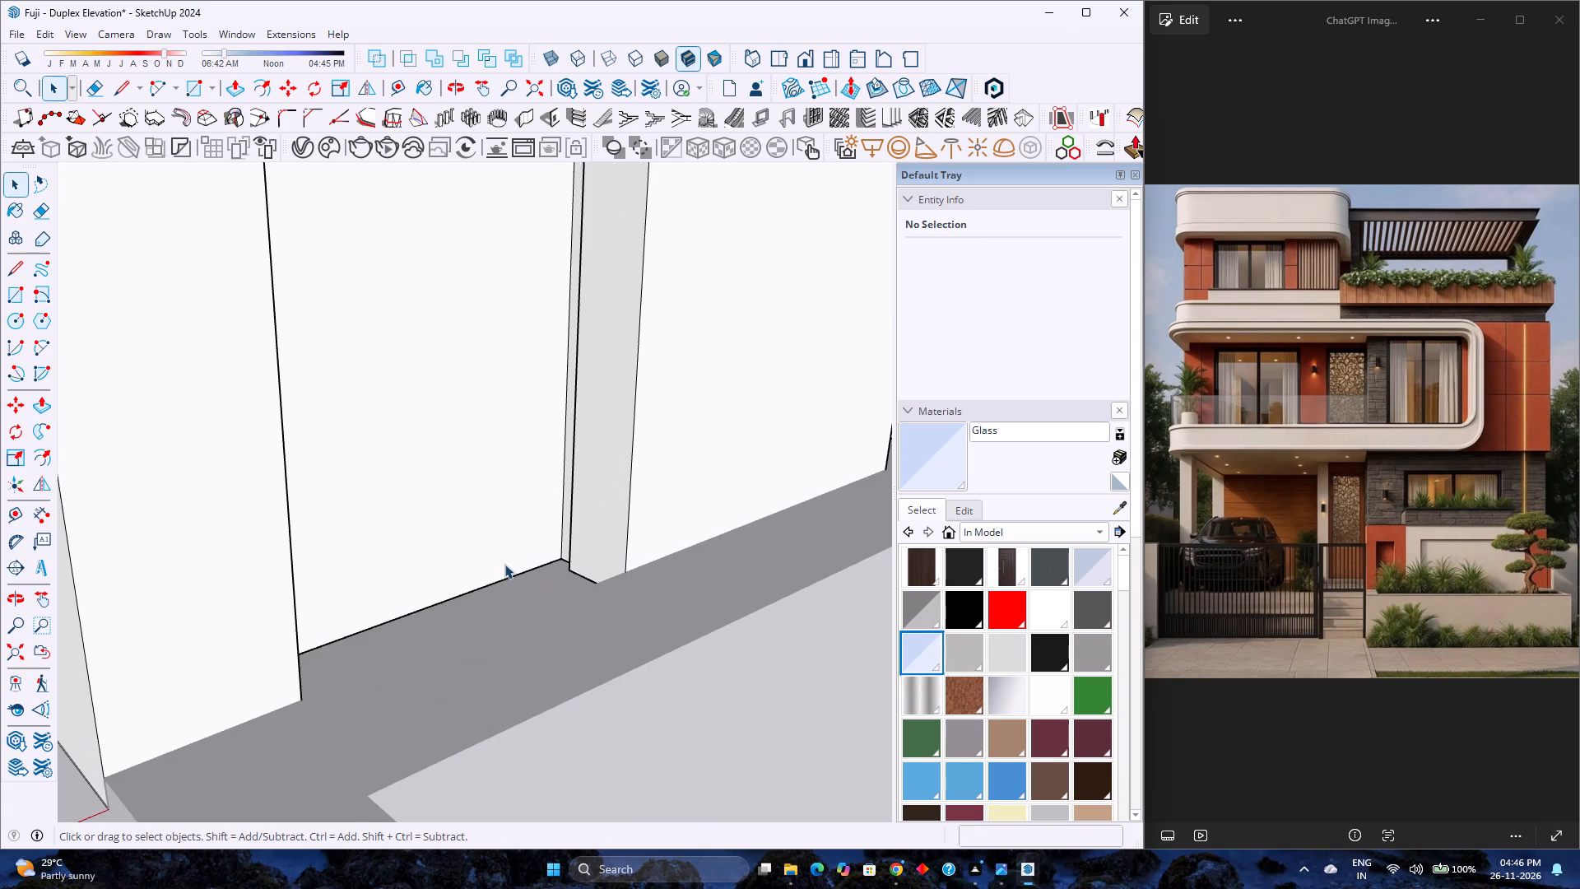
Copy the back vertical edge of the wide recess beside it 1" forward onto that recess's left side face.
{"action": "scroll", "coordinate": [504, 564], "scroll_direction": "down", "scroll_amount": 12}
{"action": "middle_click_drag", "start_coordinate": [579, 565], "coordinate": [77, 605]}
{"action": "middle_click", "coordinate": [77, 605]}
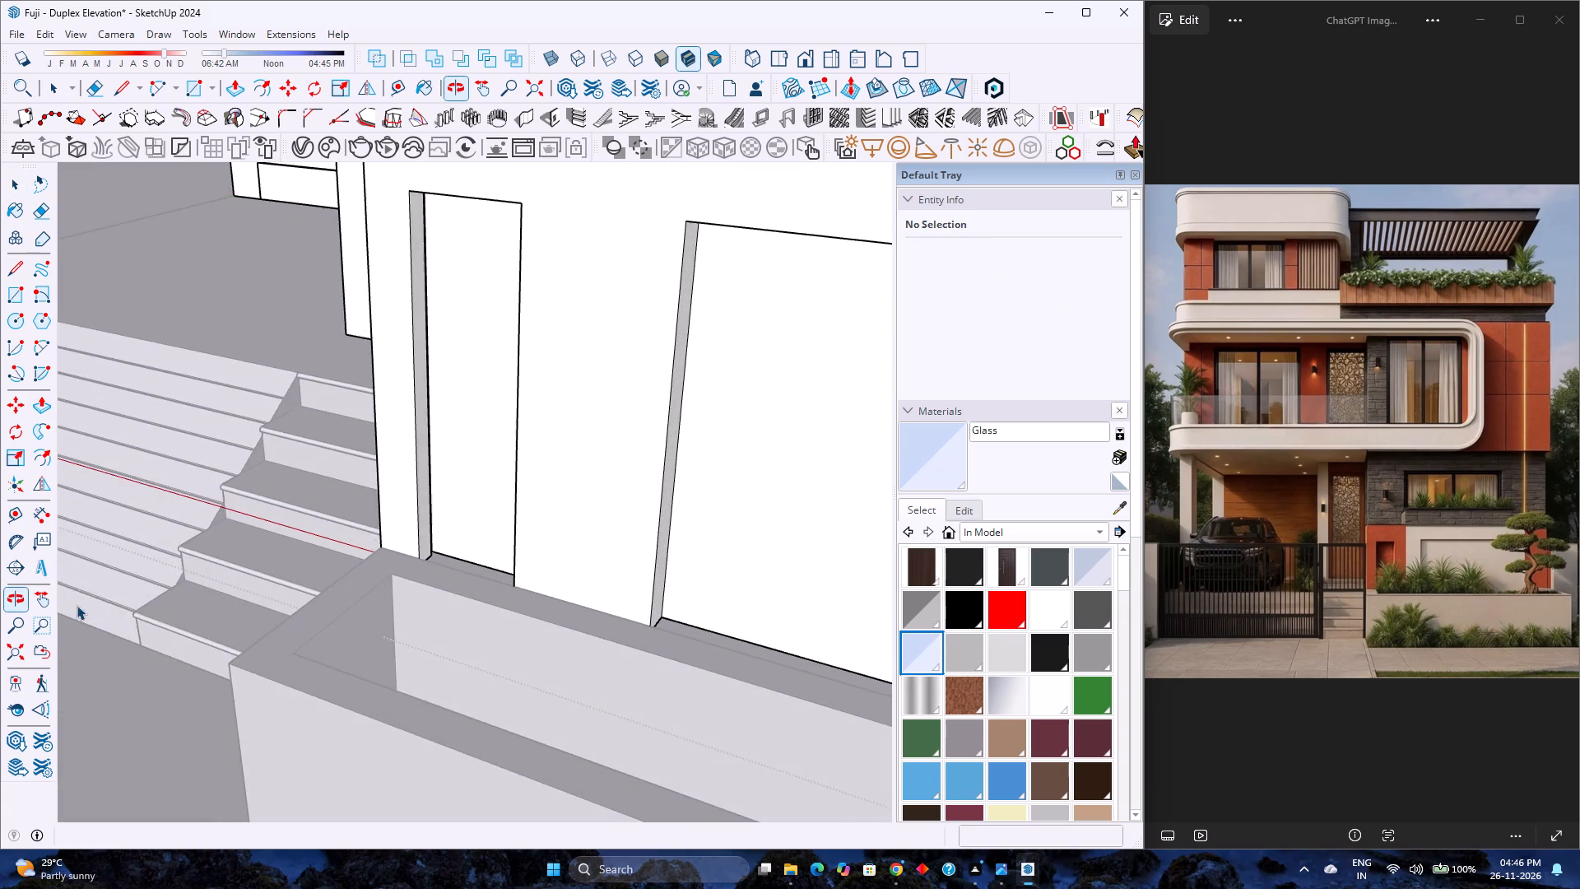
{"action": "scroll", "coordinate": [478, 566], "scroll_direction": "down", "scroll_amount": 5}
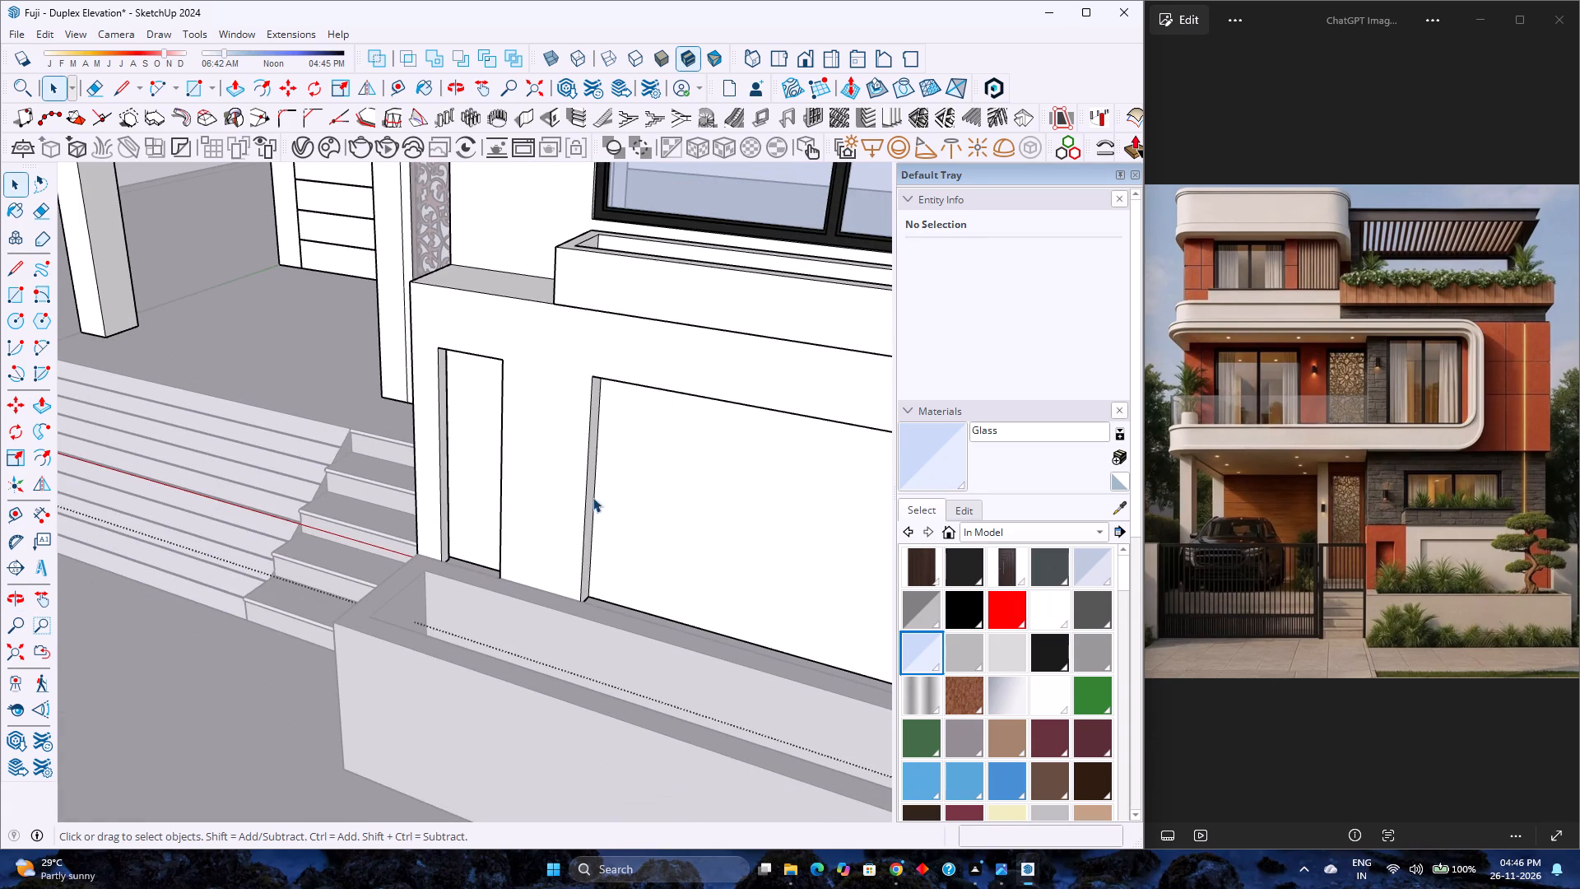
{"action": "scroll", "coordinate": [611, 530], "scroll_direction": "up", "scroll_amount": 20}
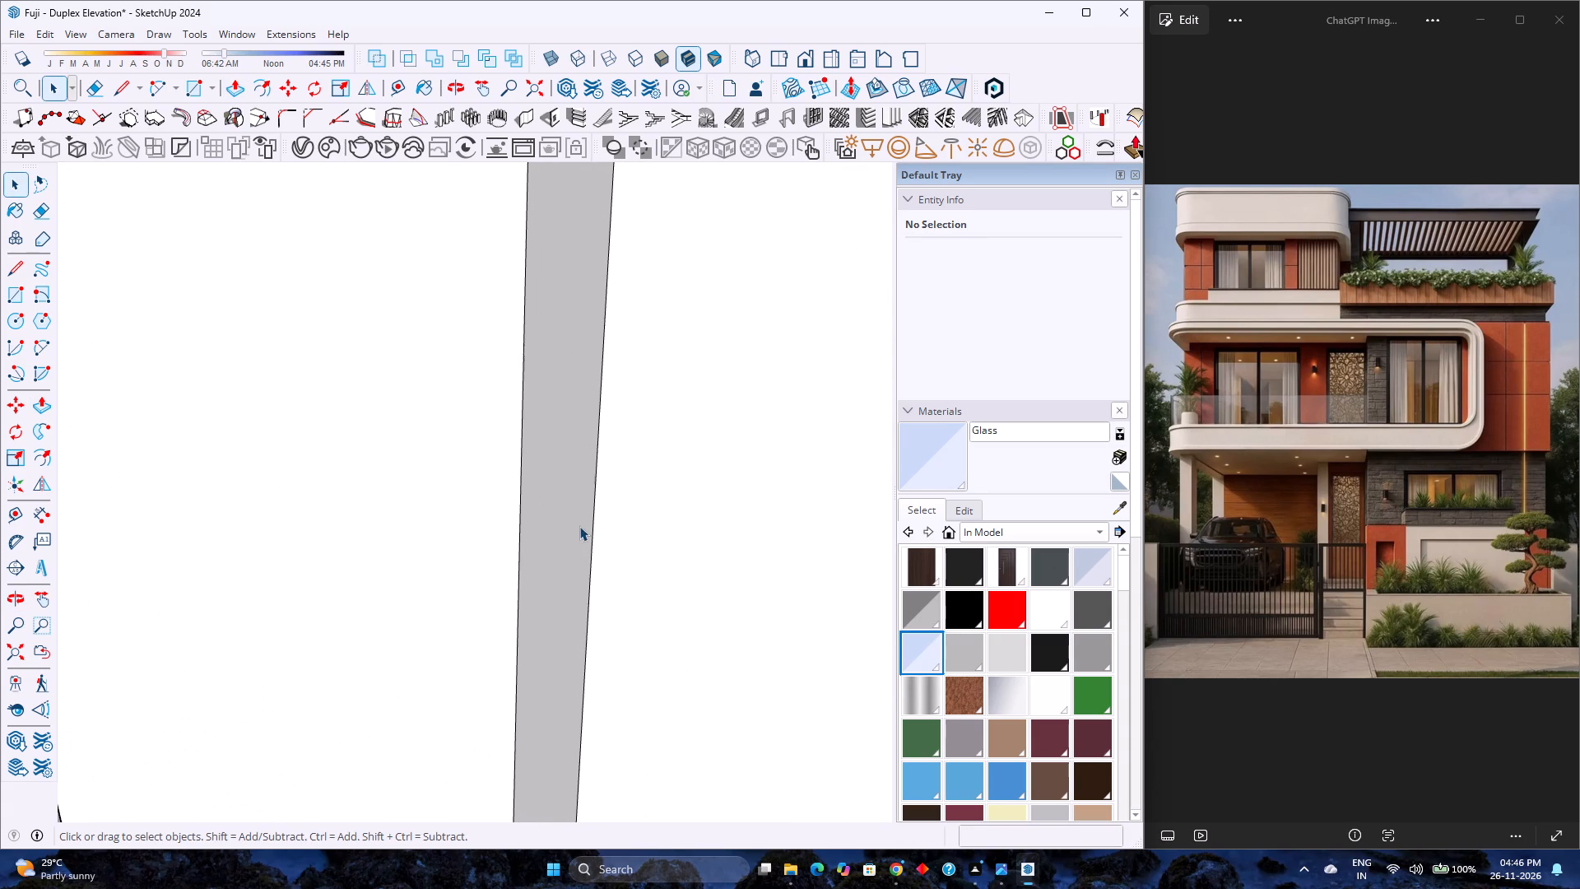
{"action": "scroll", "coordinate": [579, 526], "scroll_direction": "up", "scroll_amount": 3}
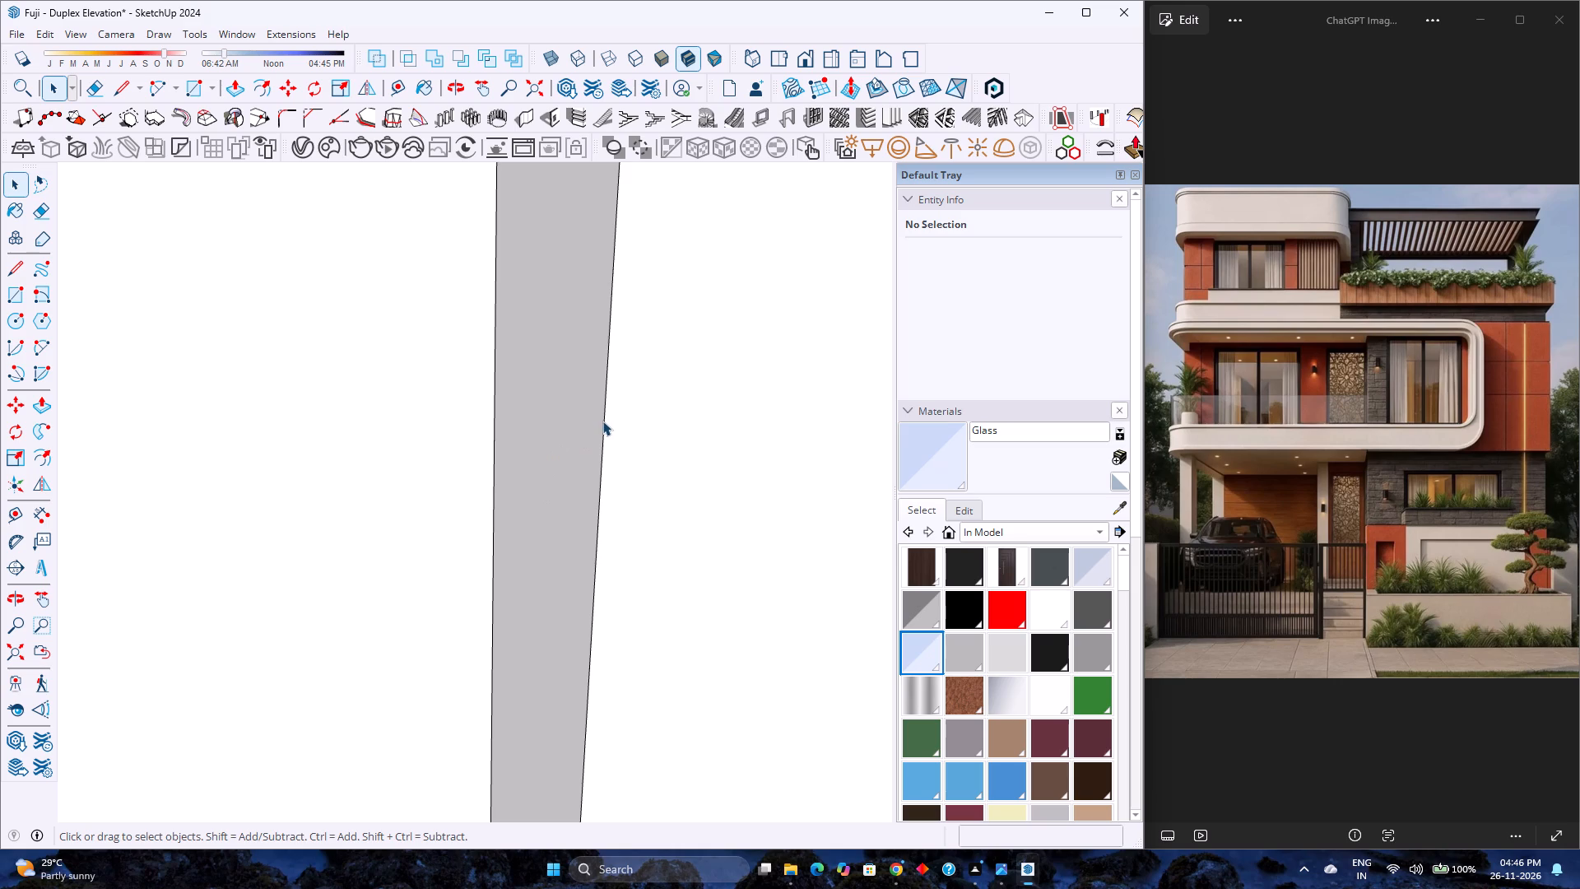
{"action": "left_click", "coordinate": [606, 418]}
{"action": "key", "text": "m"}
{"action": "scroll", "coordinate": [525, 342], "scroll_direction": "down", "scroll_amount": 7}
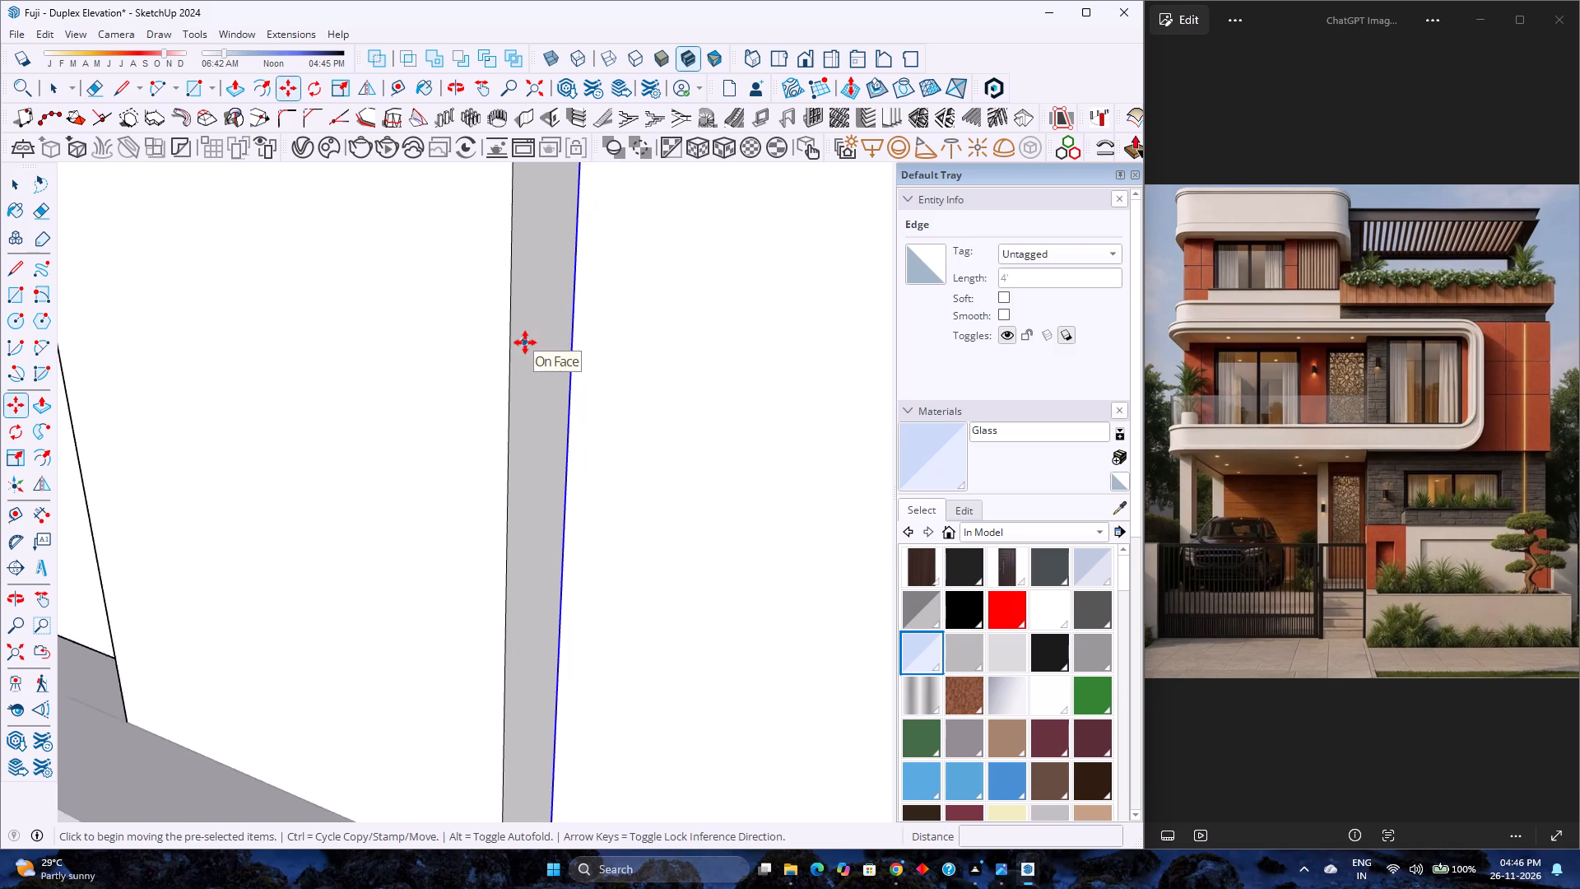
{"action": "scroll", "coordinate": [525, 342], "scroll_direction": "down", "scroll_amount": 5}
{"action": "scroll", "coordinate": [592, 699], "scroll_direction": "up", "scroll_amount": 1}
{"action": "middle_click_drag", "start_coordinate": [580, 700], "coordinate": [495, 686]}
{"action": "middle_click", "coordinate": [495, 686]}
{"action": "scroll", "coordinate": [545, 743], "scroll_direction": "up", "scroll_amount": 3}
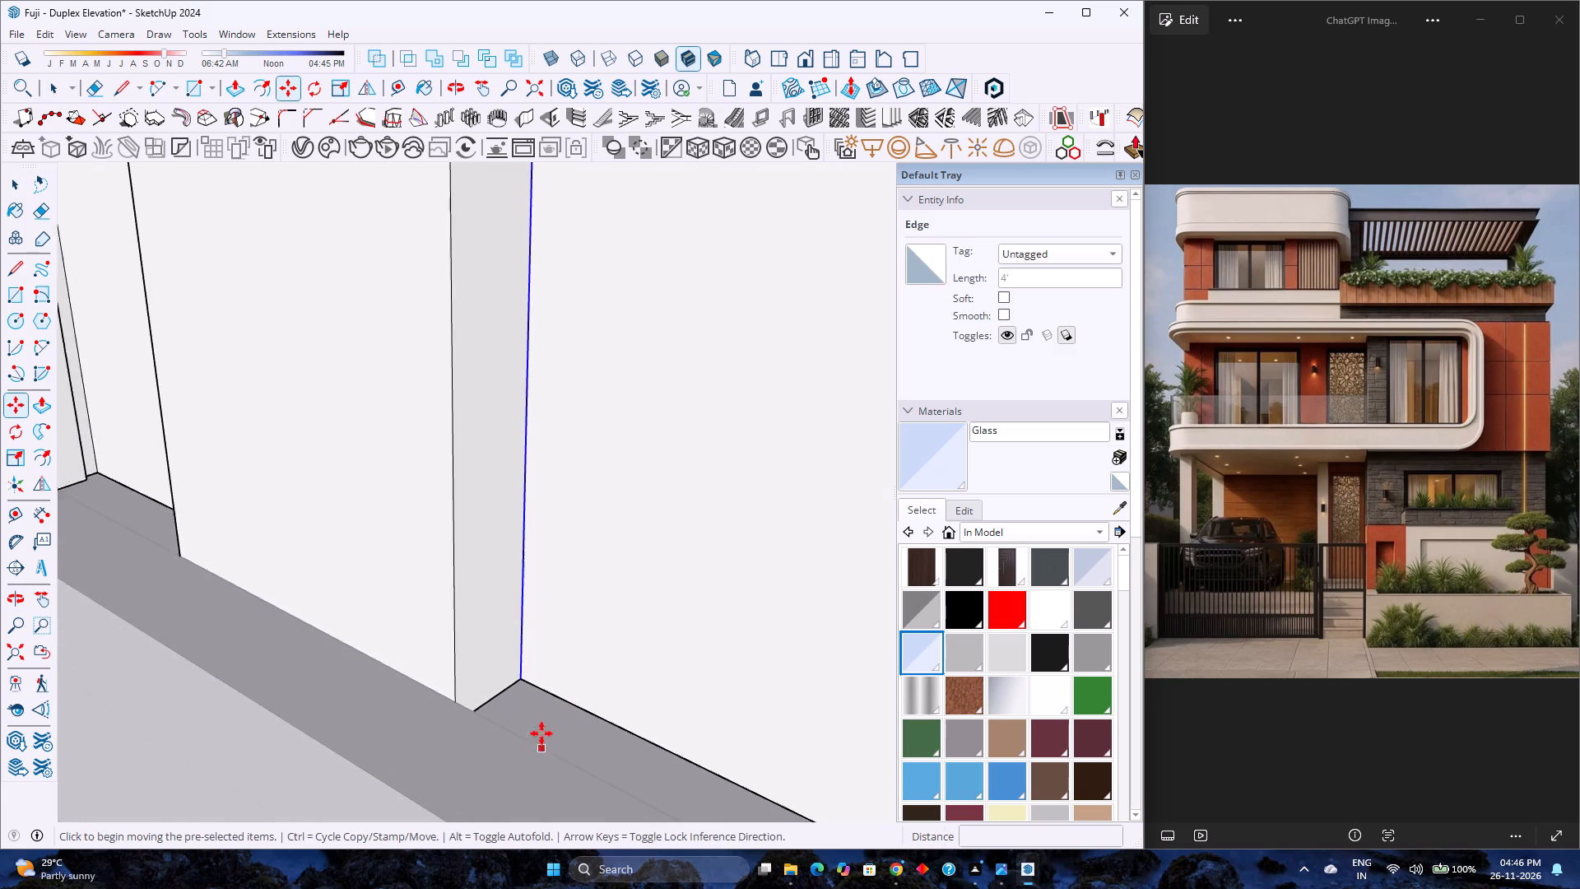
{"action": "left_click", "coordinate": [523, 675]}
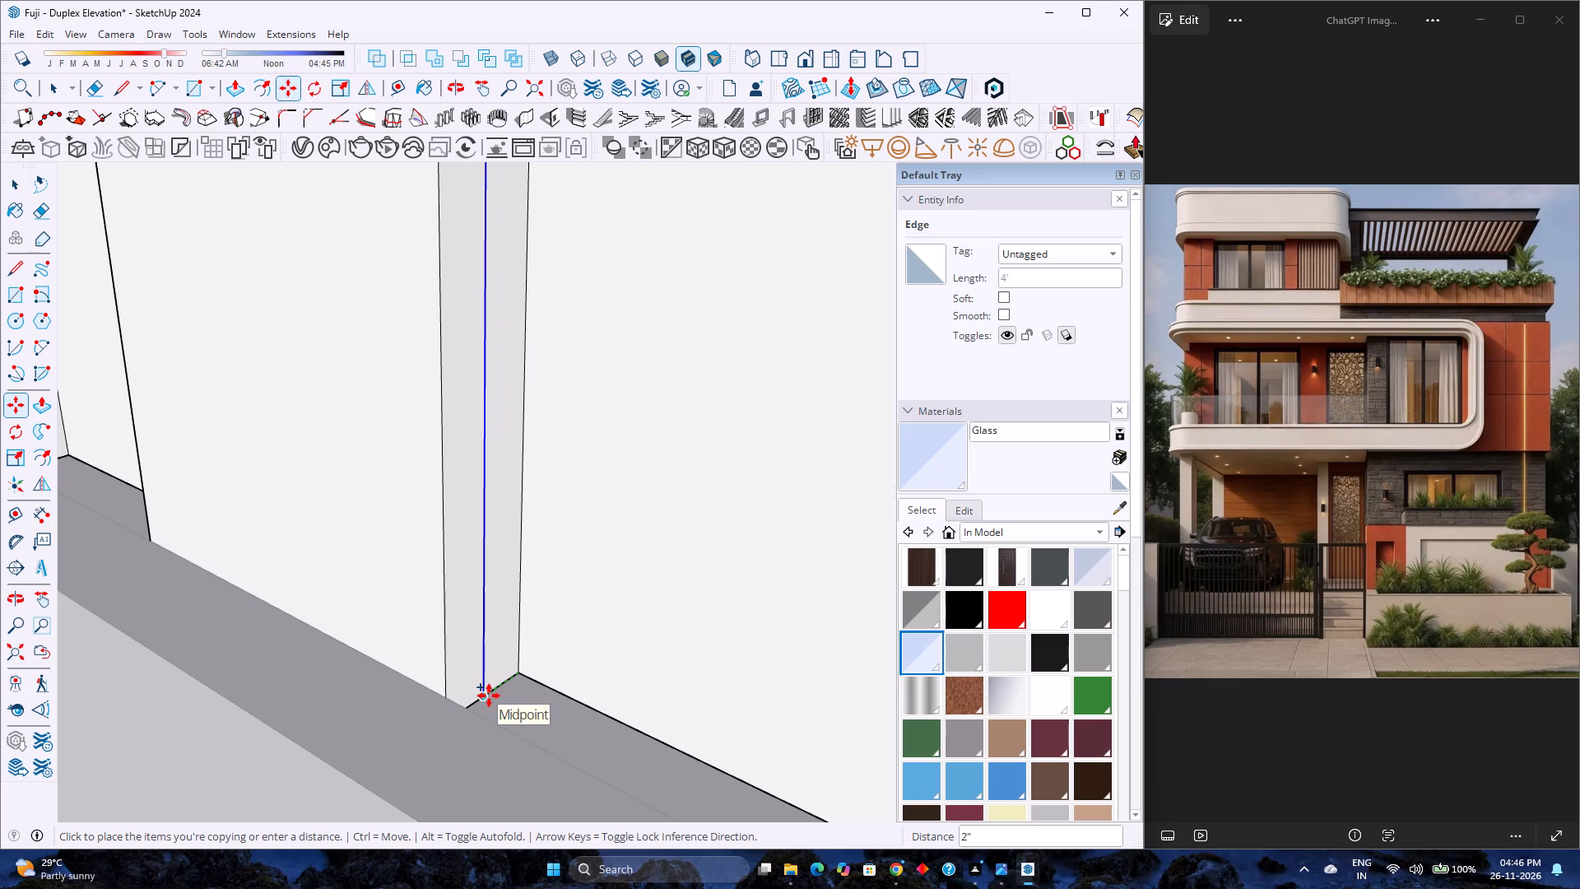
{"action": "type", "text": "0.5"}
{"action": "key", "text": "Return"}
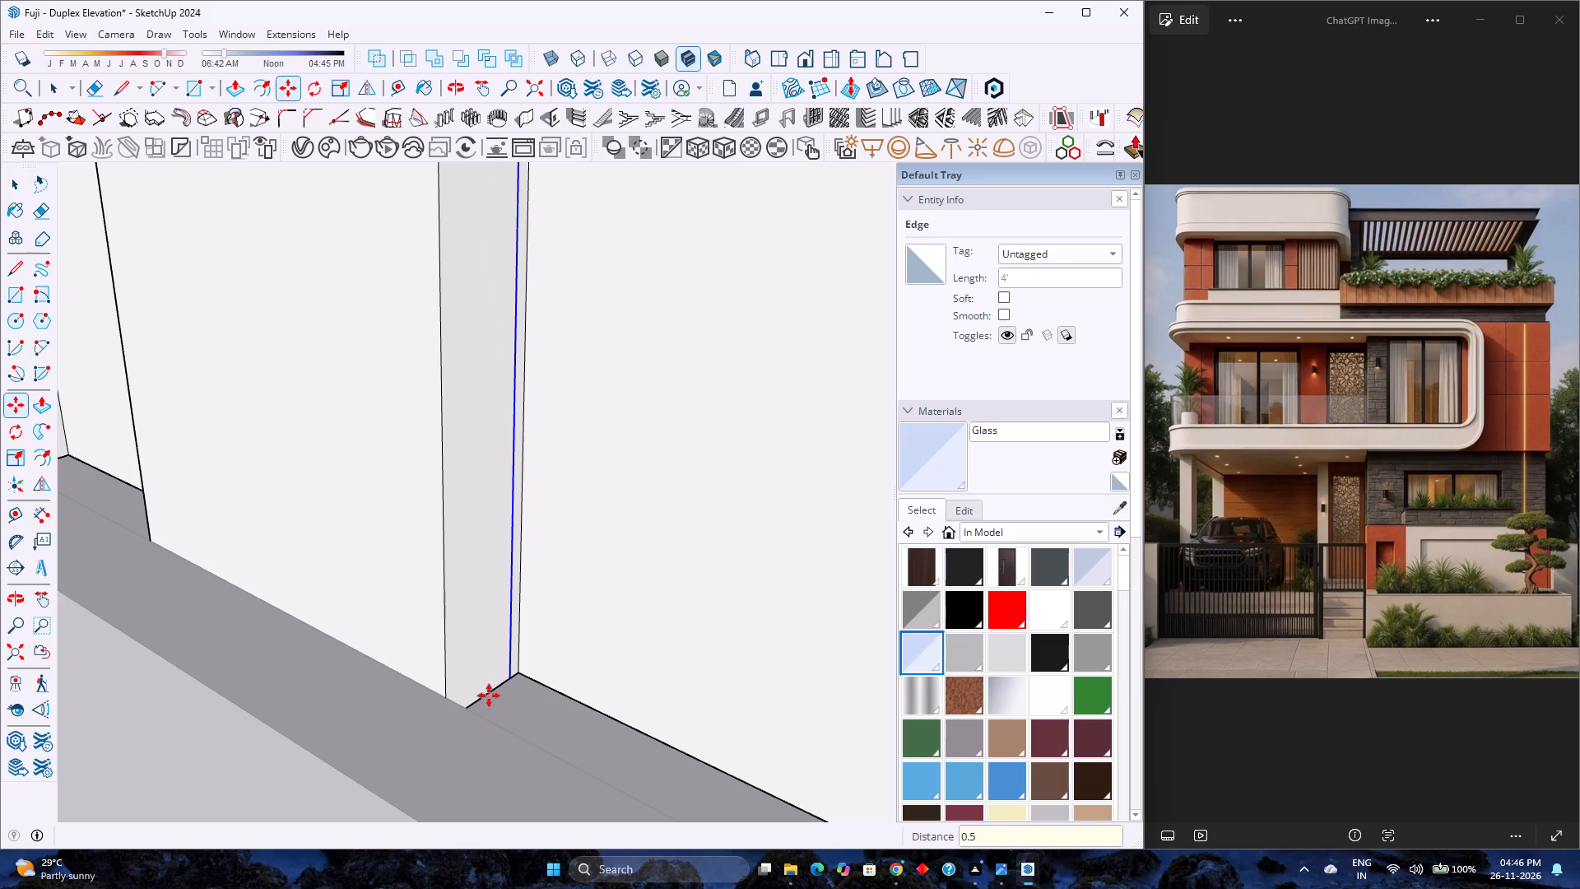
{"action": "key", "text": "1"}
{"action": "key", "text": "Return"}
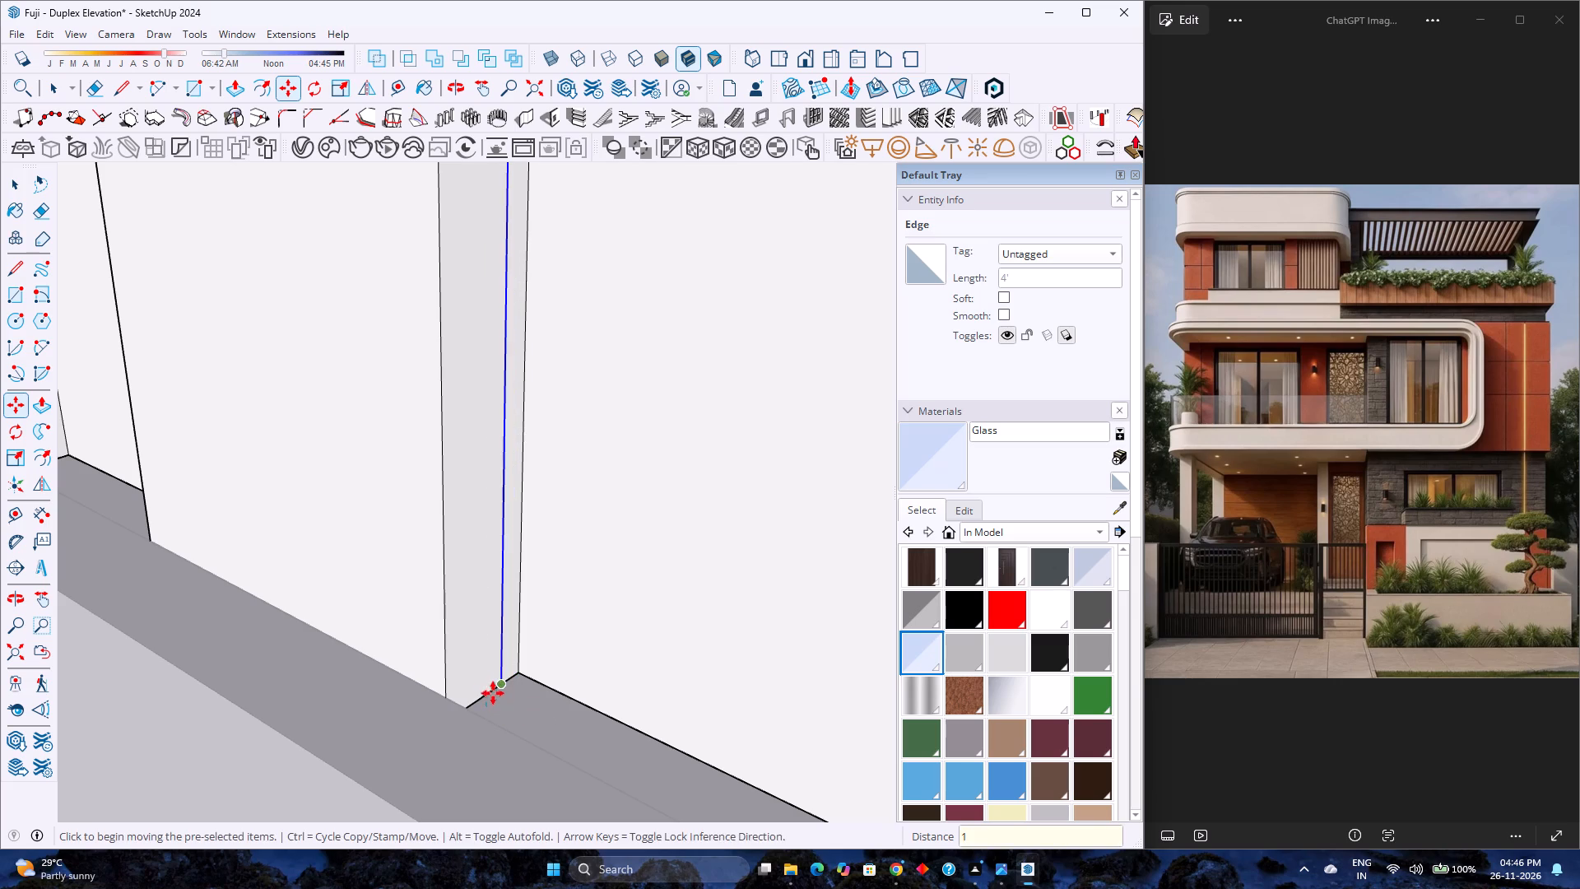
Push the 1" back strip on the wide recess's left side face 0.5" inward, forming a groove.
{"action": "key", "text": "p"}
{"action": "left_click", "coordinate": [513, 647]}
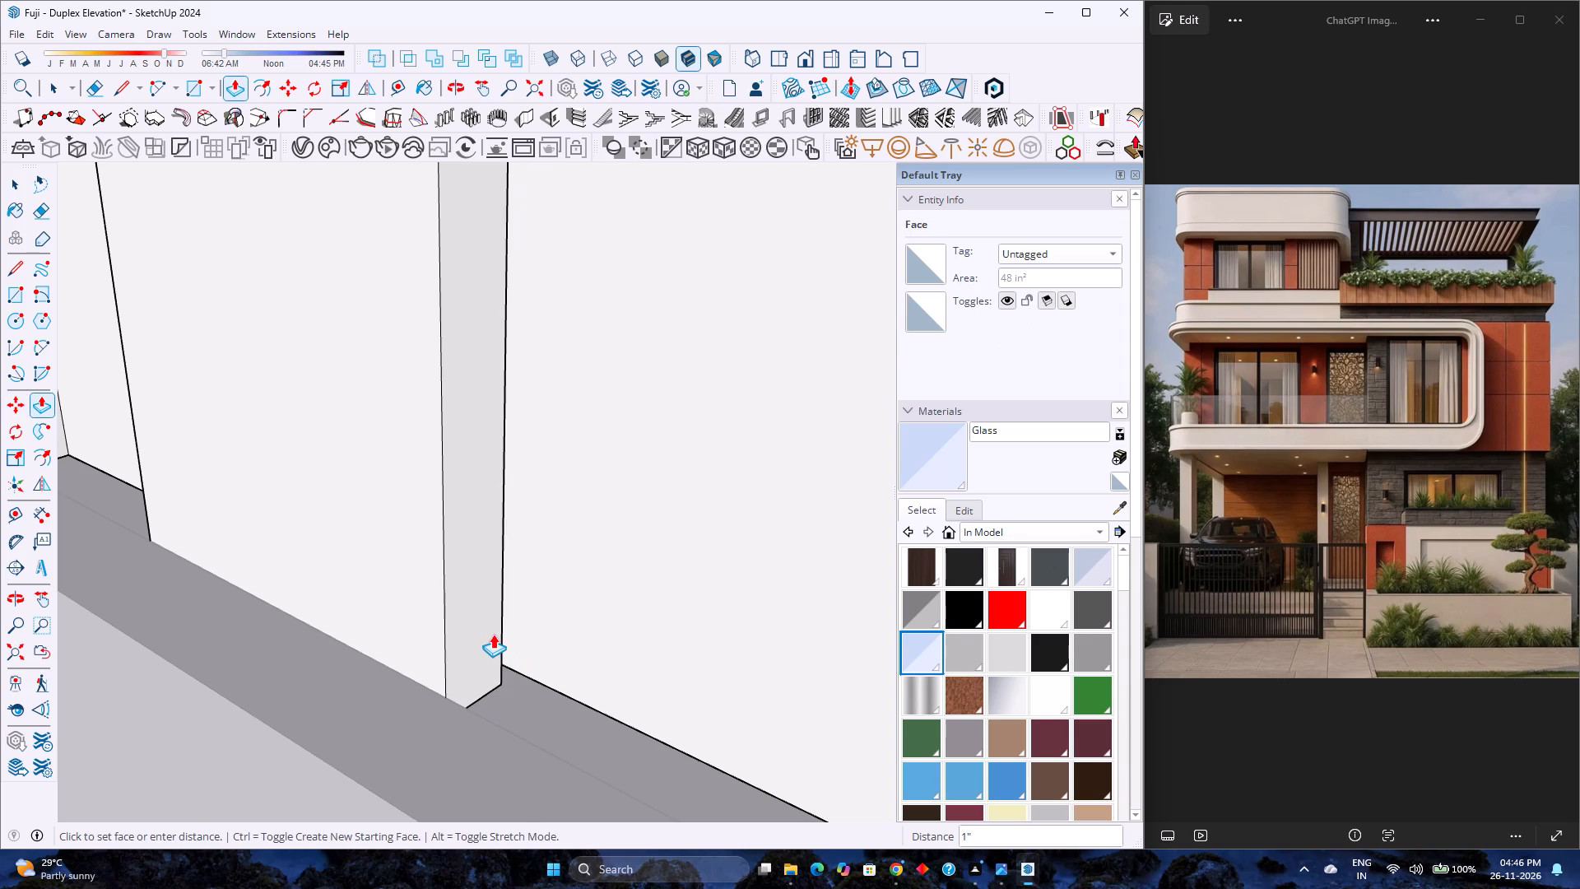
{"action": "key", "text": "0"}
{"action": "type", "text": ".5"}
{"action": "key", "text": "Return"}
Draw a 1" edge across the top end of the wide recess's left groove, separating its small end face.
{"action": "scroll", "coordinate": [488, 612], "scroll_direction": "down", "scroll_amount": 9}
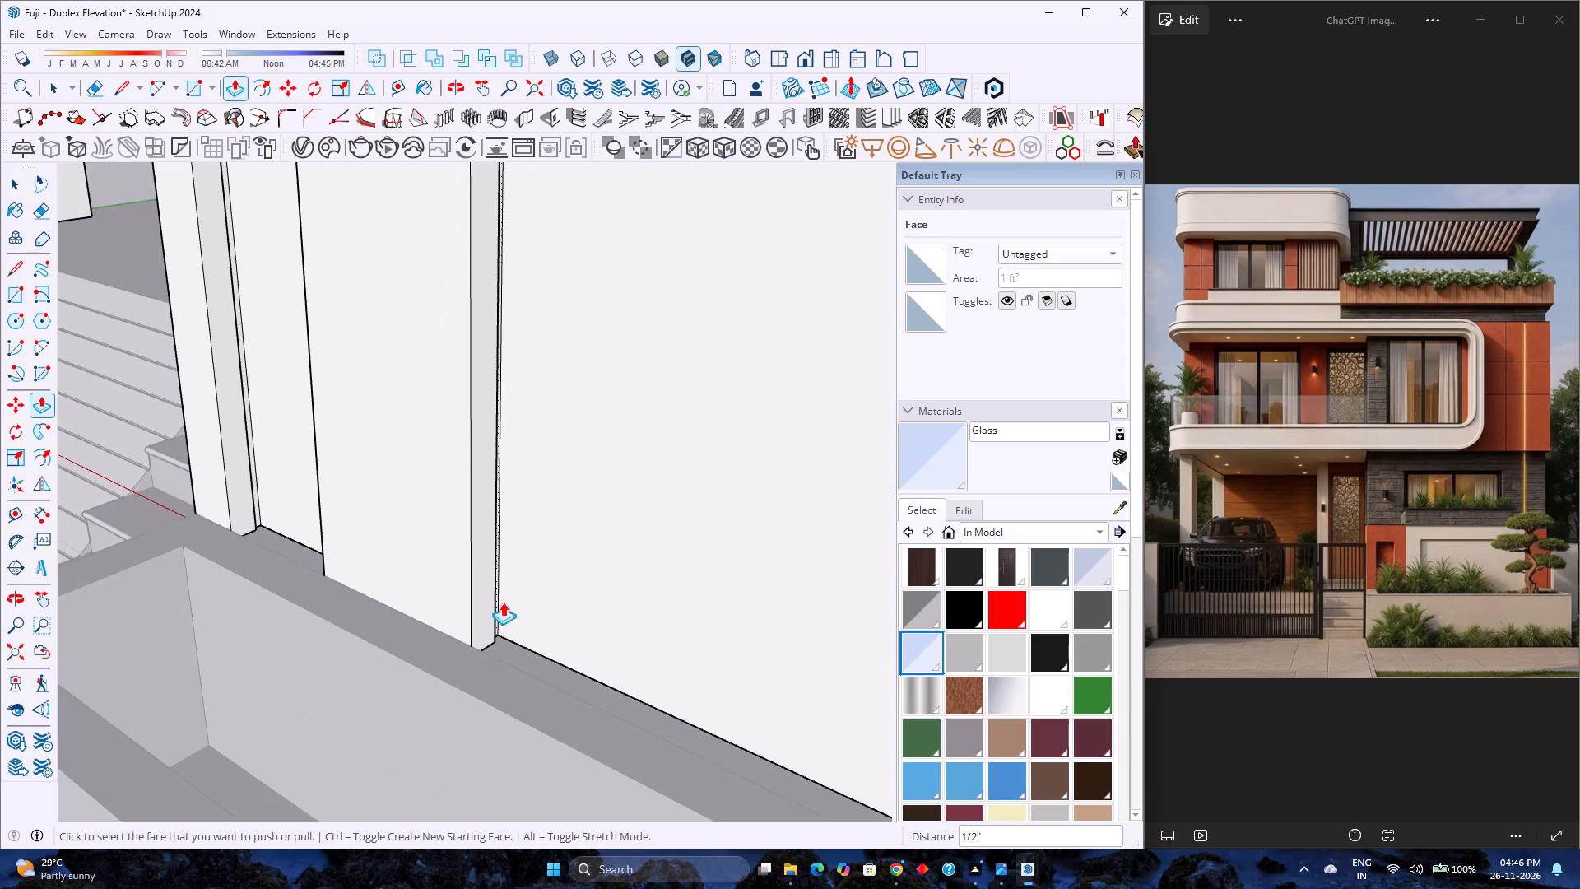
{"action": "middle_click_drag", "start_coordinate": [556, 535], "coordinate": [461, 775], "text": "shift"}
{"action": "middle_click", "coordinate": [460, 775], "text": "shift"}
{"action": "scroll", "coordinate": [456, 664], "scroll_direction": "down", "scroll_amount": 8}
{"action": "middle_click_drag", "start_coordinate": [440, 663], "coordinate": [452, 640]}
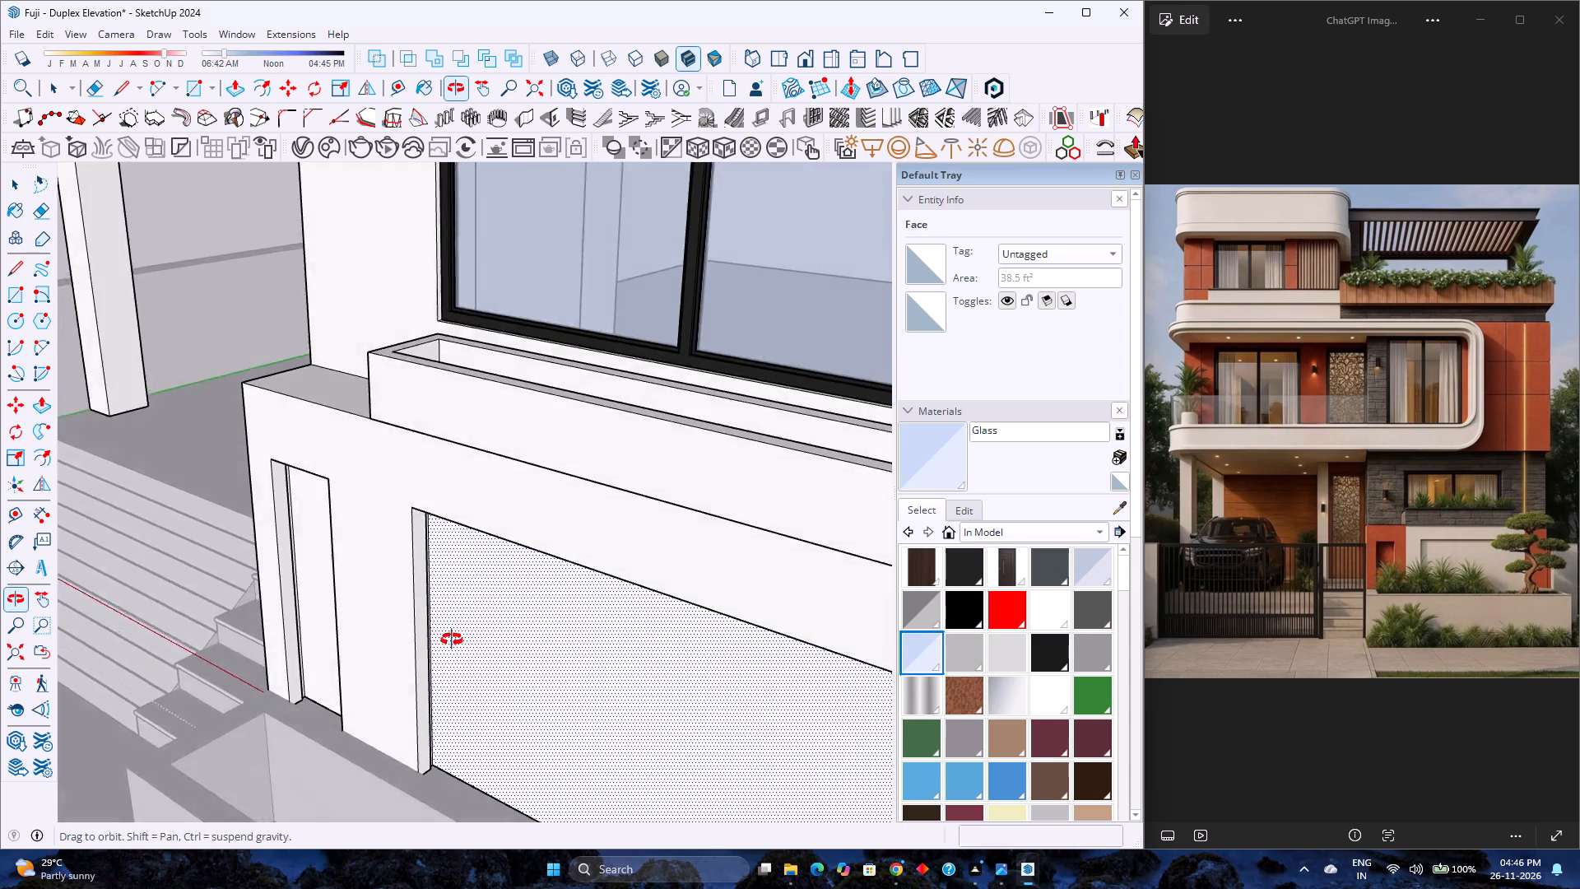
{"action": "middle_click_drag", "start_coordinate": [452, 640], "coordinate": [542, 537]}
{"action": "middle_click", "coordinate": [542, 537]}
{"action": "scroll", "coordinate": [486, 496], "scroll_direction": "up", "scroll_amount": 6}
{"action": "middle_click_drag", "start_coordinate": [449, 514], "coordinate": [450, 413]}
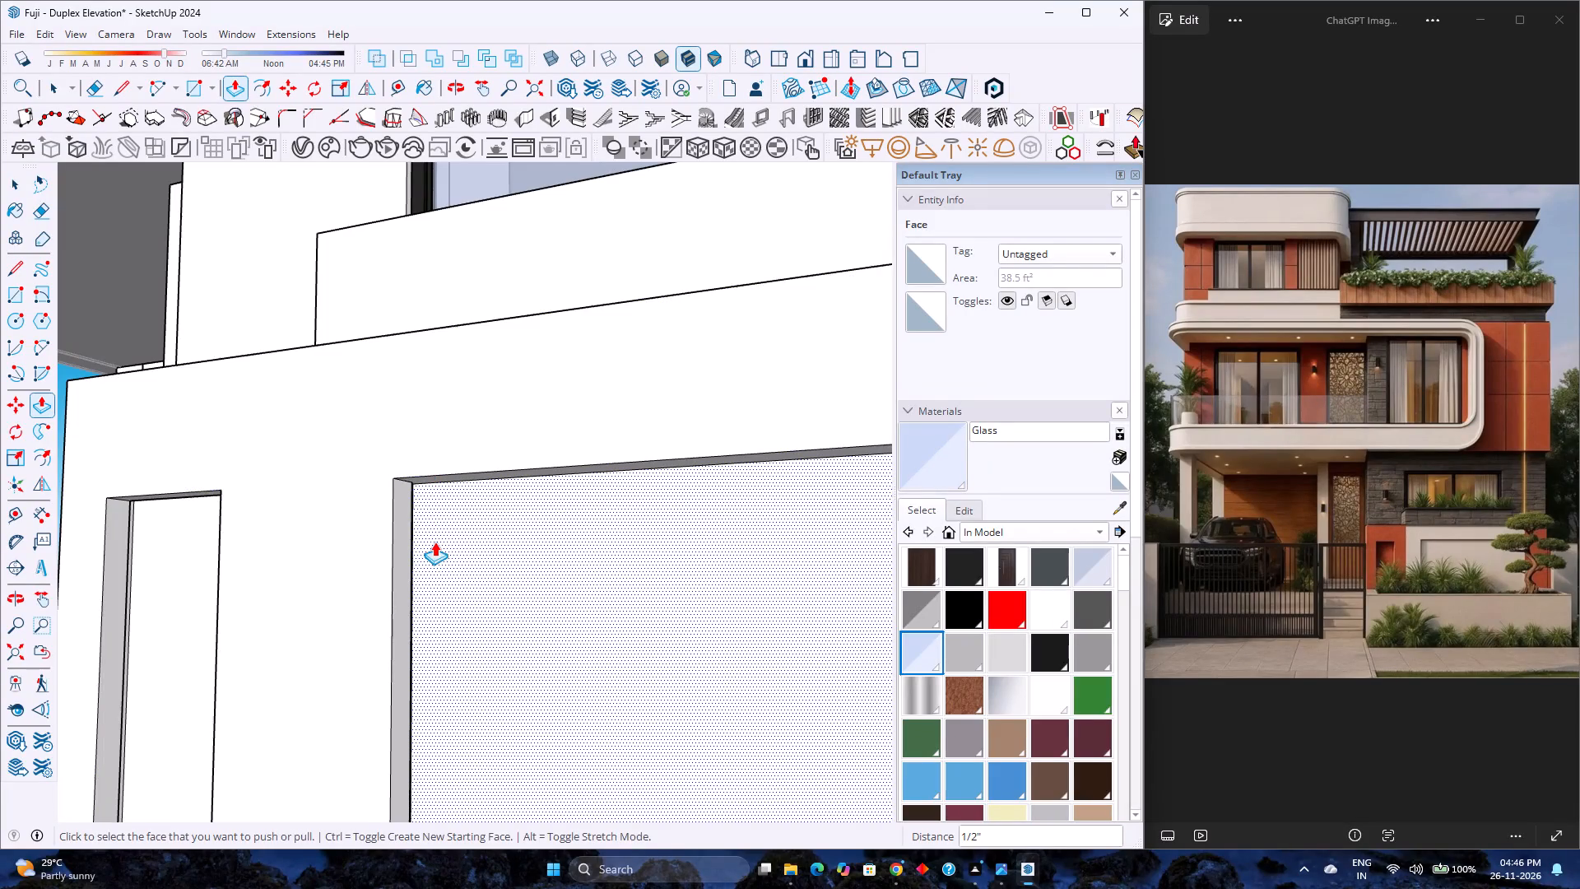
{"action": "scroll", "coordinate": [434, 540], "scroll_direction": "up", "scroll_amount": 6}
{"action": "scroll", "coordinate": [393, 426], "scroll_direction": "up", "scroll_amount": 9}
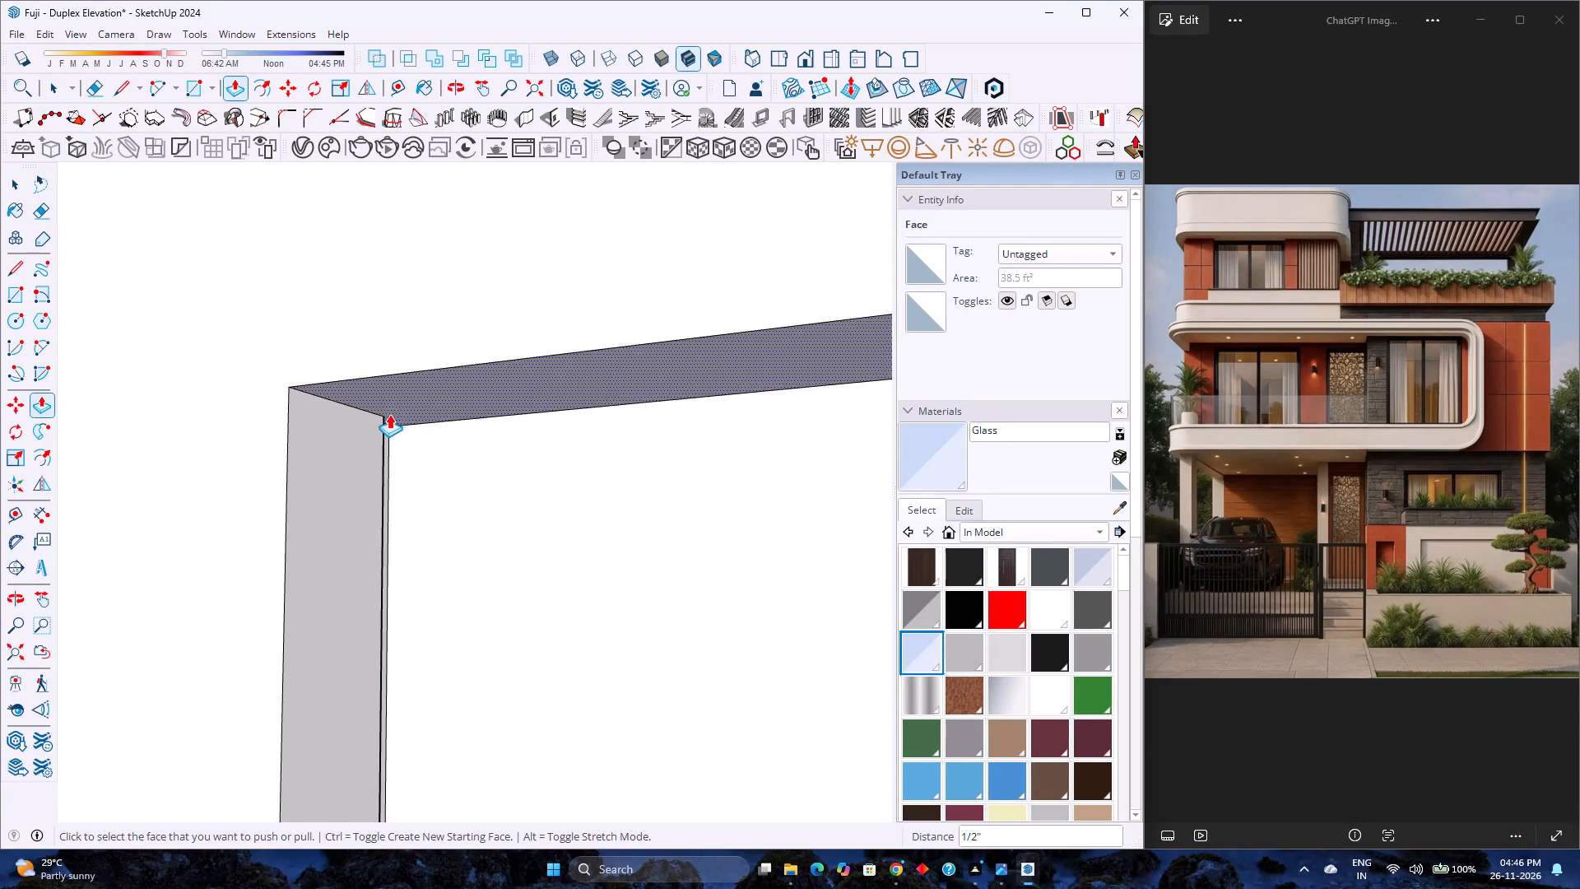
{"action": "scroll", "coordinate": [389, 414], "scroll_direction": "up", "scroll_amount": 2}
{"action": "middle_click_drag", "start_coordinate": [389, 414], "coordinate": [350, 368]}
{"action": "scroll", "coordinate": [376, 434], "scroll_direction": "up", "scroll_amount": 11}
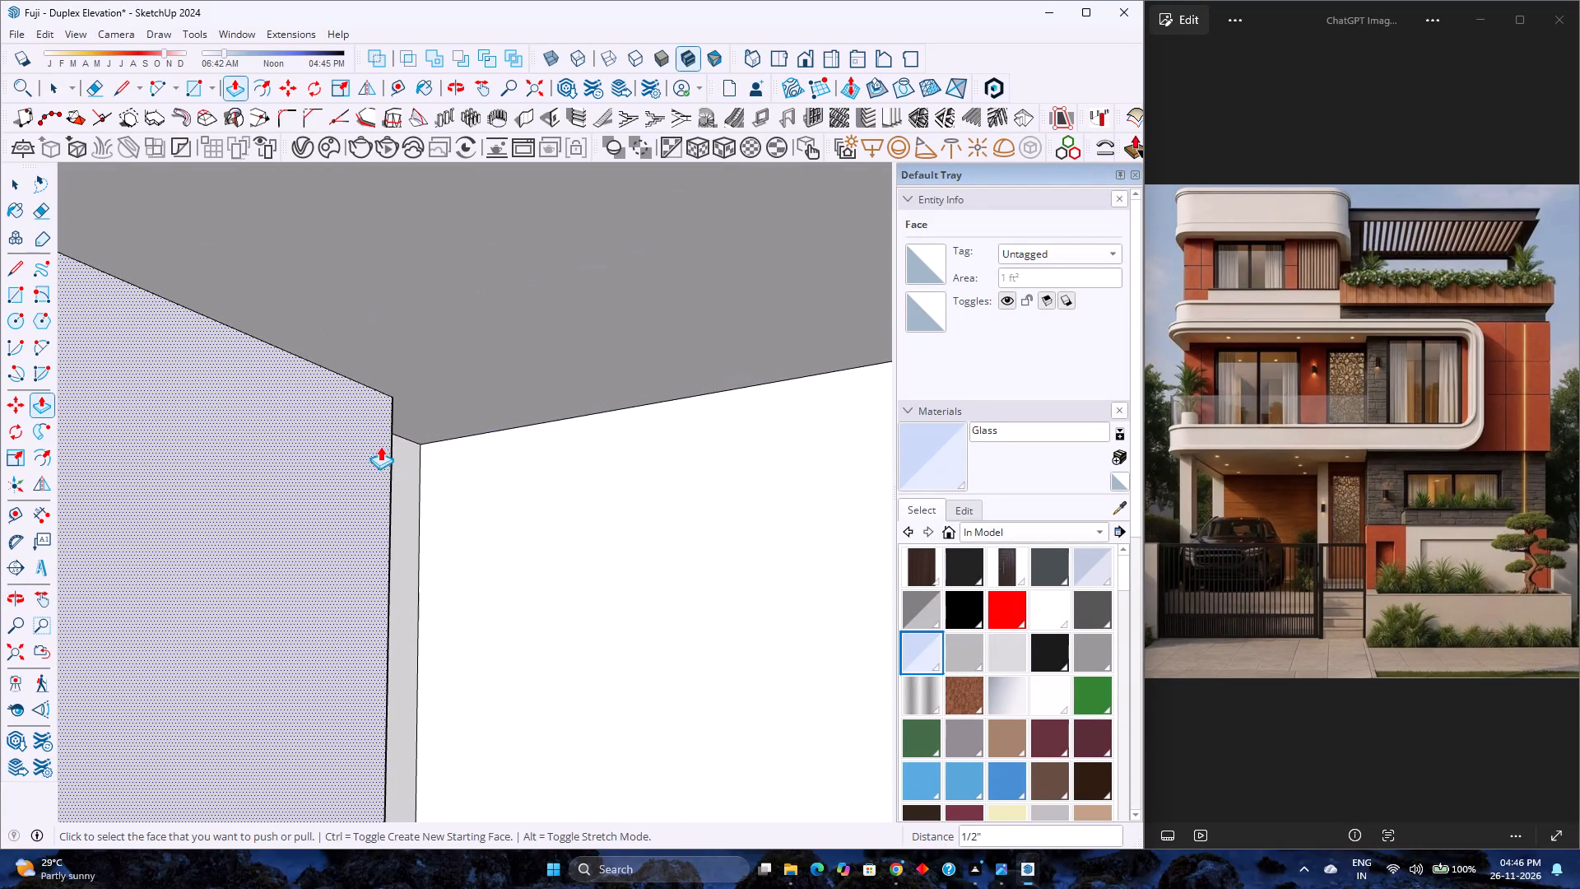
{"action": "key", "text": "l"}
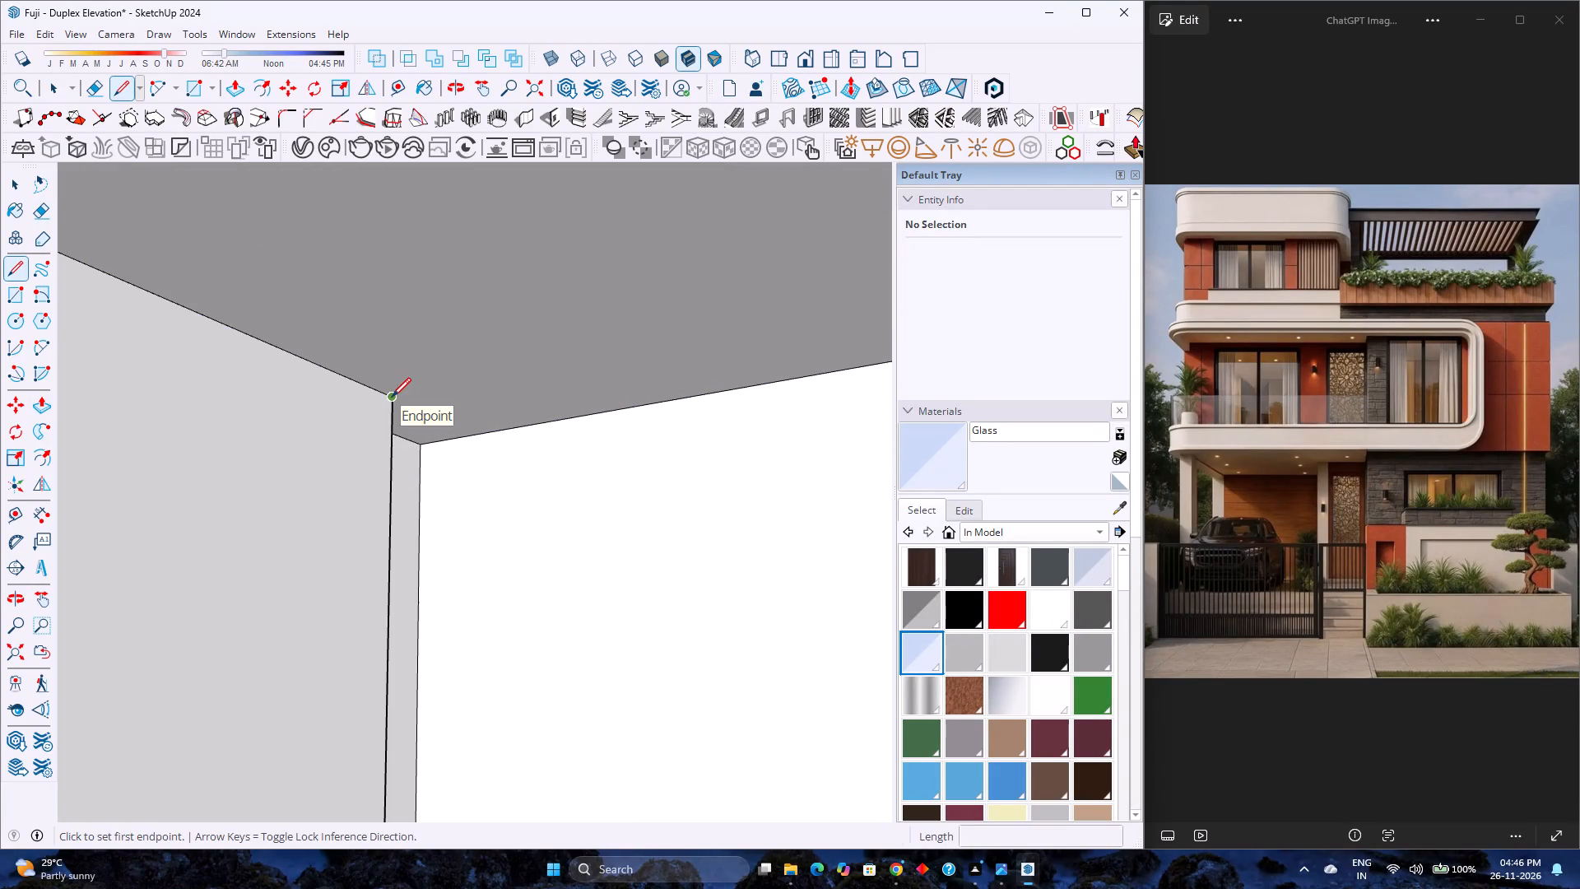
{"action": "left_click", "coordinate": [392, 397]}
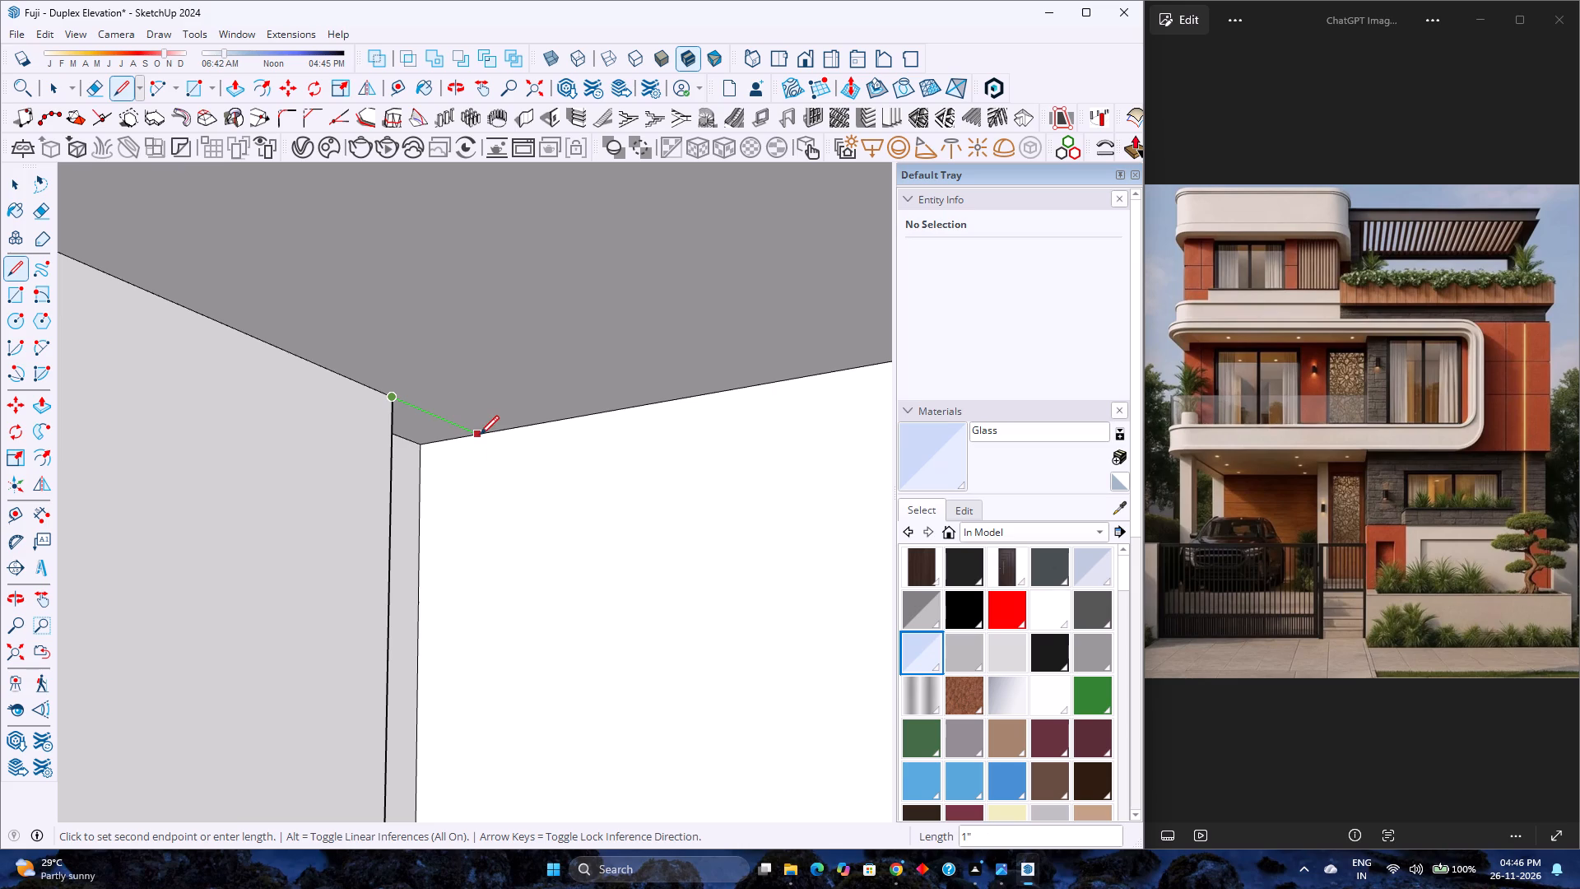
{"action": "left_click", "coordinate": [480, 435]}
Push the left groove's small top end face up 0.5" into the wide recess's top.
{"action": "key", "text": "p"}
{"action": "left_click", "coordinate": [428, 433]}
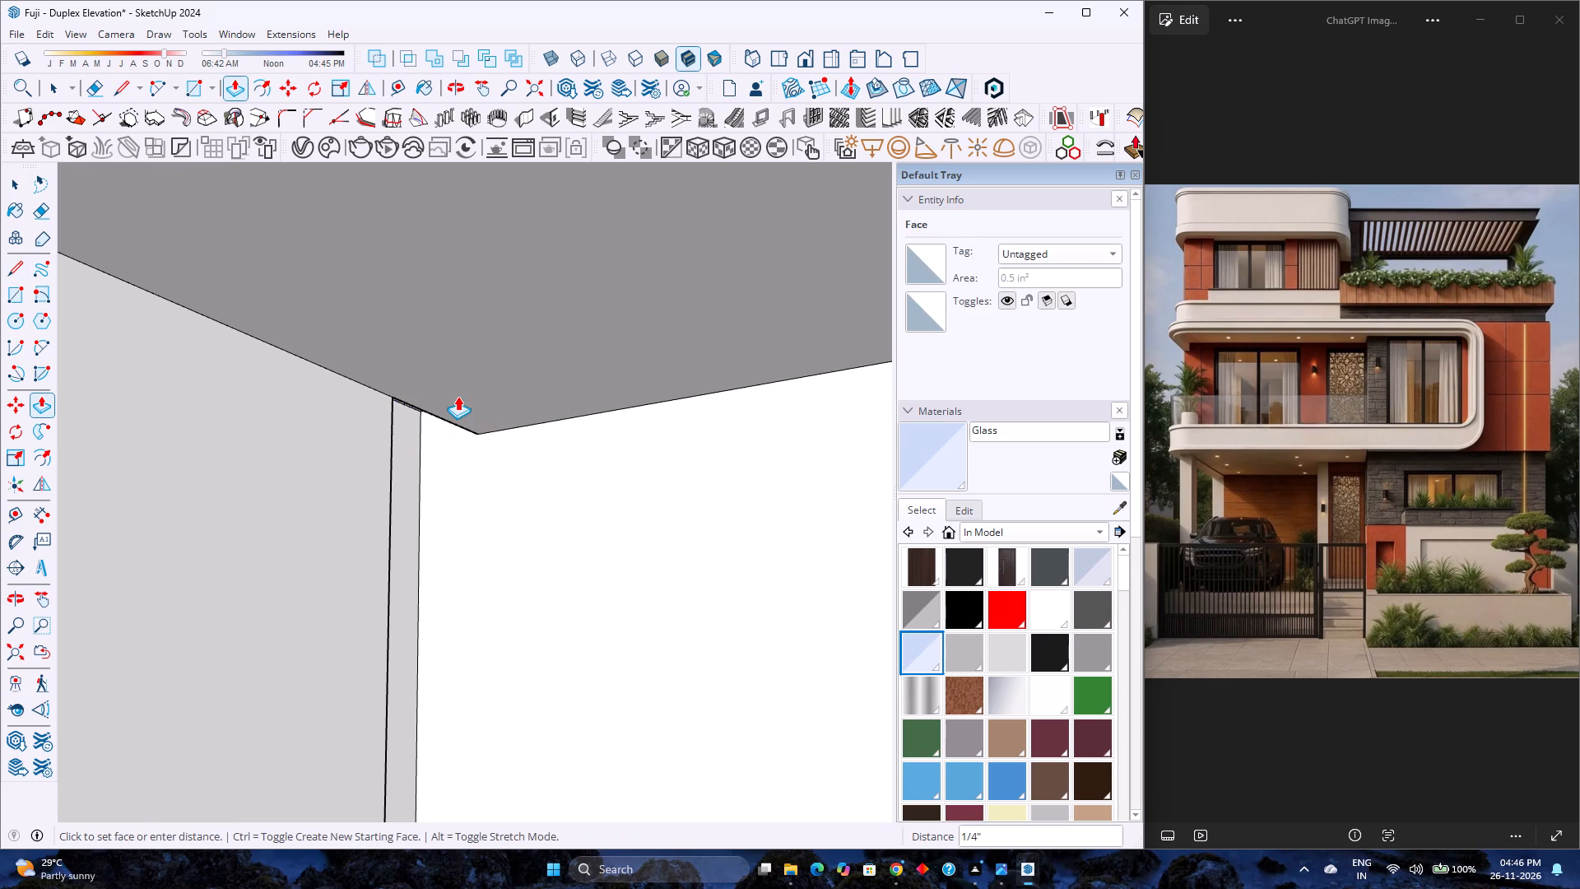
{"action": "type", "text": "0.5"}
{"action": "key", "text": "Return"}
Extend the top notch's small end face 9'7" across the wide recess's top to its right side.
{"action": "scroll", "coordinate": [456, 417], "scroll_direction": "up", "scroll_amount": 11}
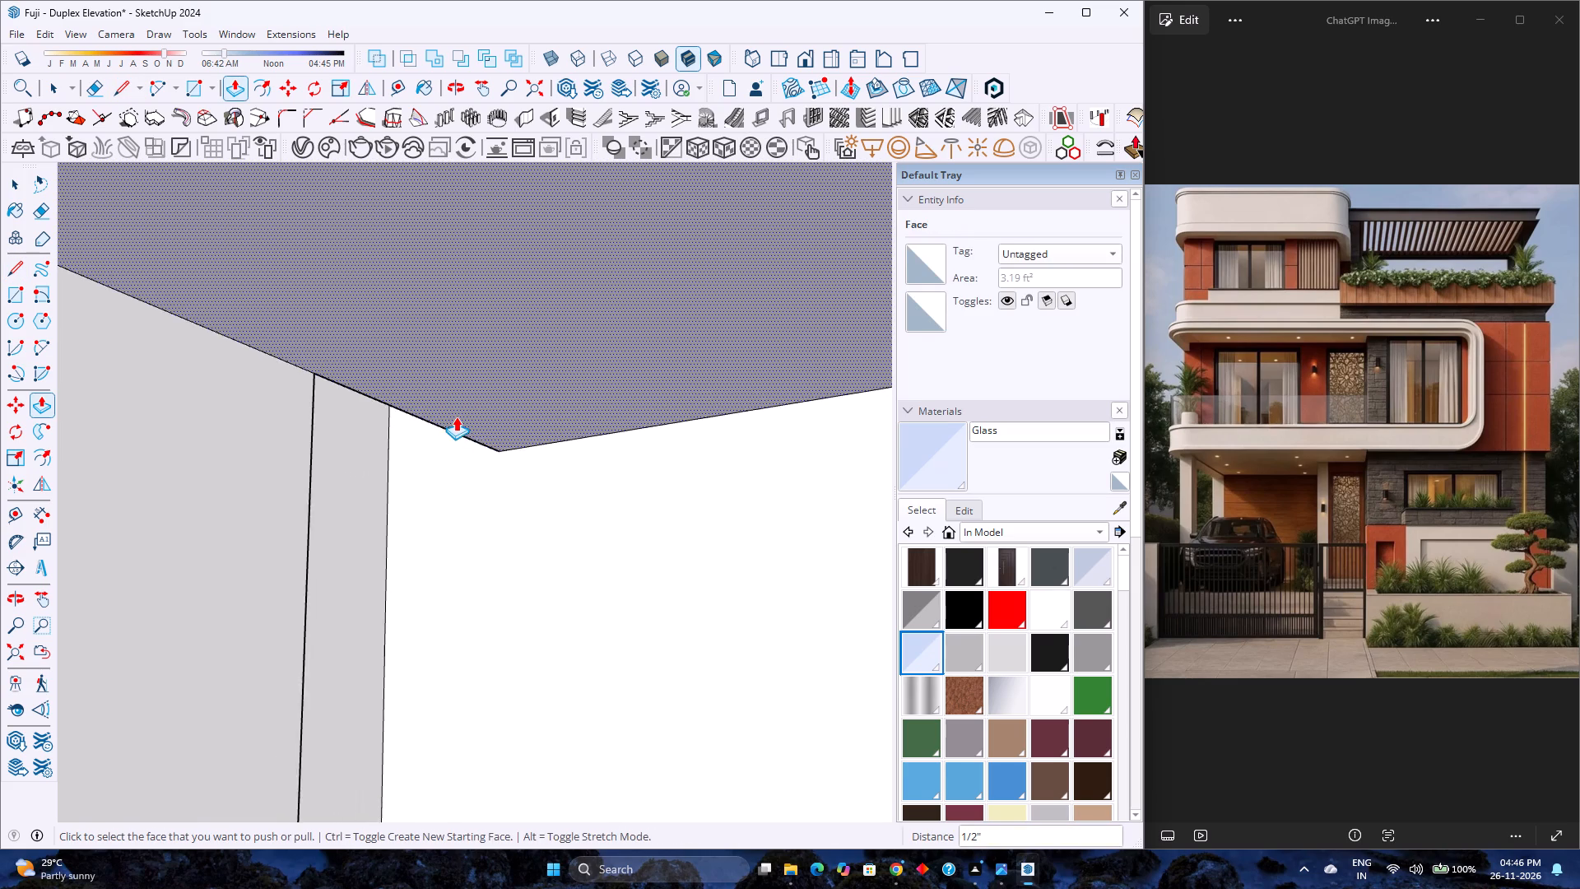
{"action": "scroll", "coordinate": [456, 417], "scroll_direction": "up", "scroll_amount": 11}
{"action": "middle_click_drag", "start_coordinate": [484, 449], "coordinate": [465, 439], "text": "shift"}
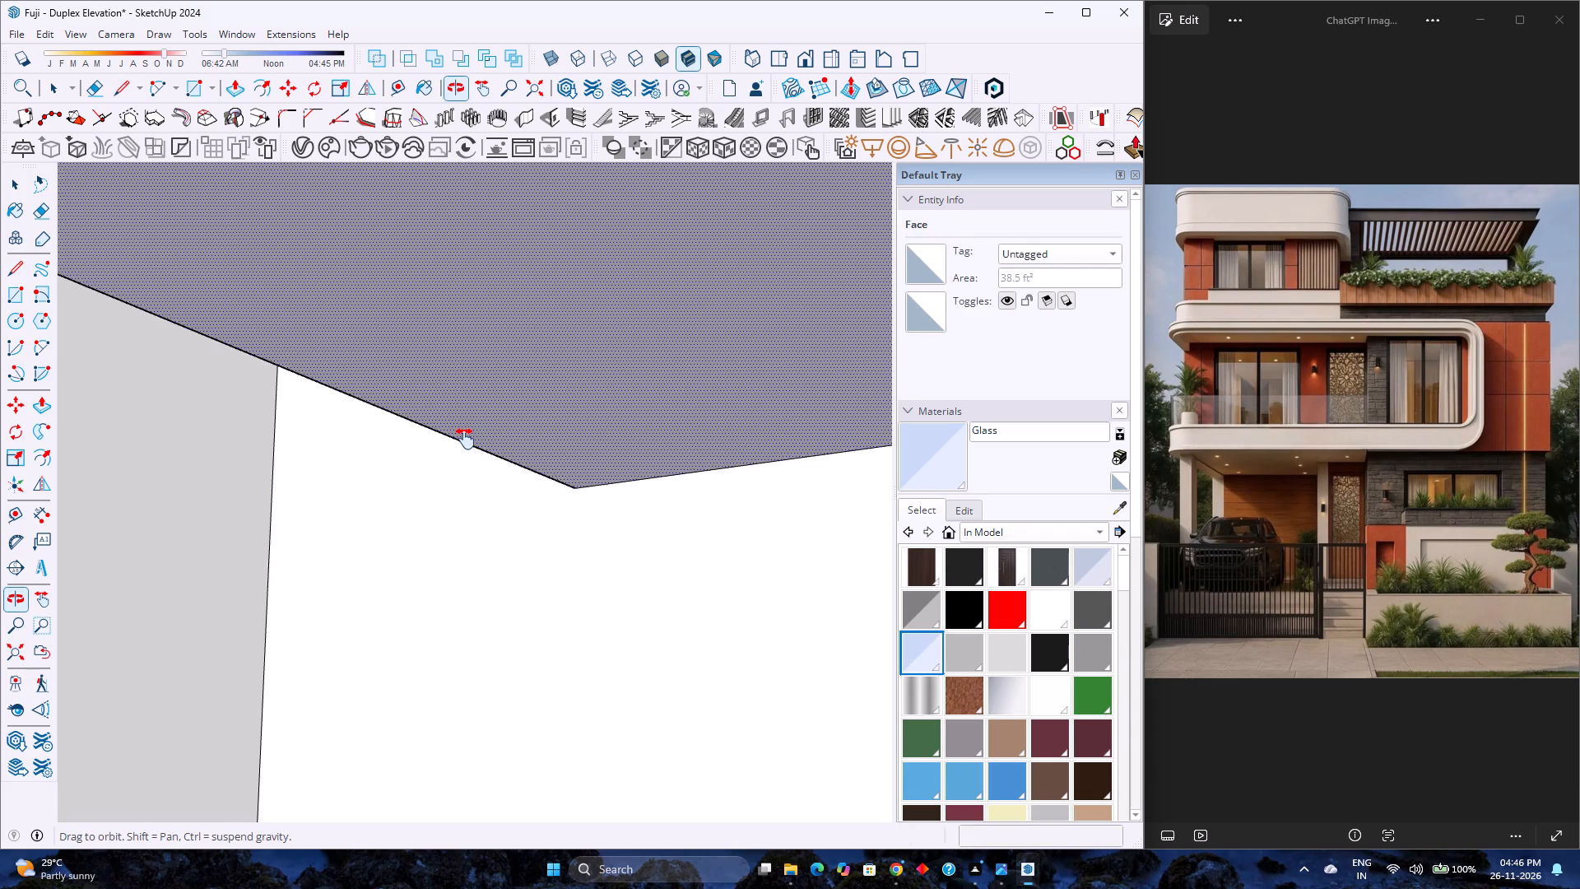
{"action": "middle_click_drag", "start_coordinate": [465, 439], "coordinate": [346, 432], "text": "shift"}
{"action": "middle_click", "coordinate": [346, 432], "text": "shift"}
{"action": "scroll", "coordinate": [346, 432], "scroll_direction": "up", "scroll_amount": 6}
{"action": "middle_click_drag", "start_coordinate": [343, 437], "coordinate": [573, 406]}
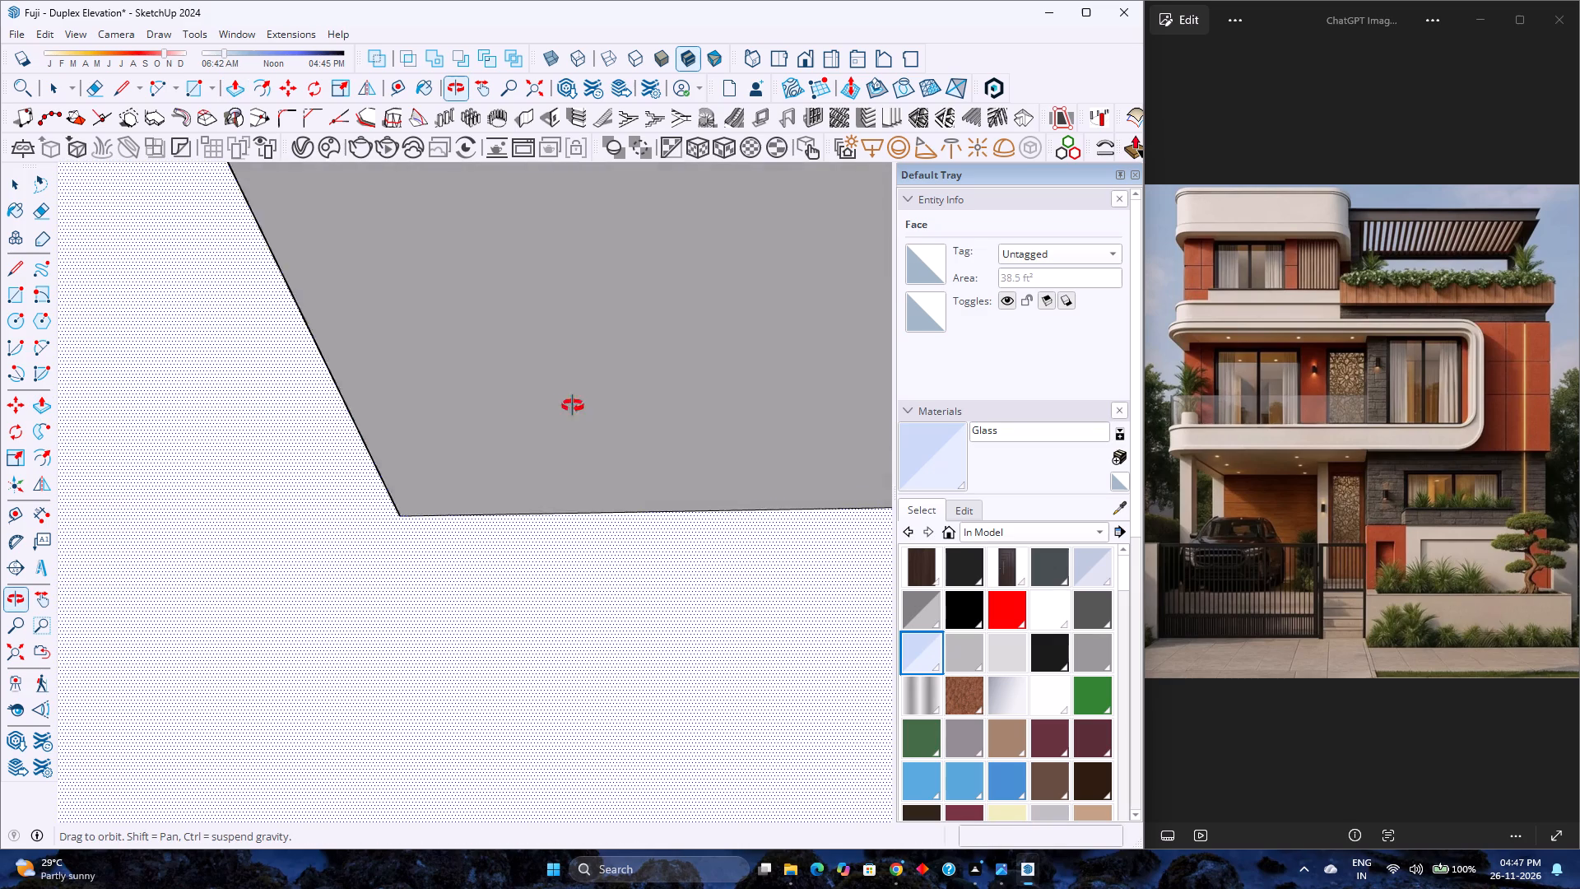
{"action": "middle_click_drag", "start_coordinate": [573, 406], "coordinate": [682, 435]}
{"action": "middle_click", "coordinate": [682, 435]}
{"action": "left_click", "coordinate": [377, 323]}
{"action": "scroll", "coordinate": [562, 378], "scroll_direction": "down", "scroll_amount": 3}
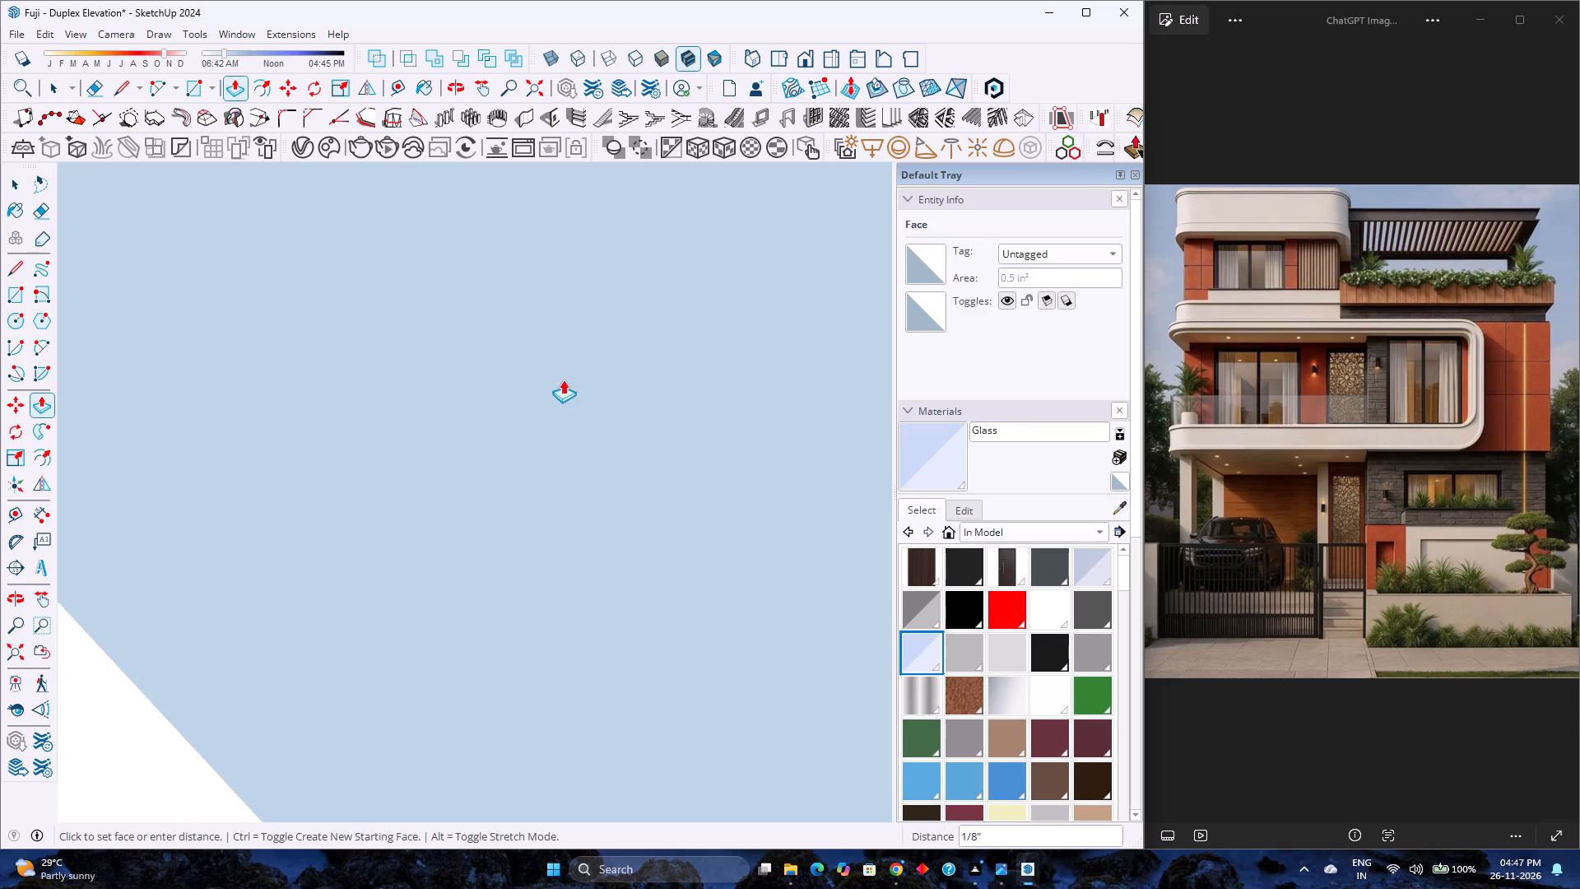
{"action": "scroll", "coordinate": [563, 379], "scroll_direction": "down", "scroll_amount": 3}
{"action": "left_click", "coordinate": [19, 654]}
{"action": "scroll", "coordinate": [19, 642], "scroll_direction": "down", "scroll_amount": 4}
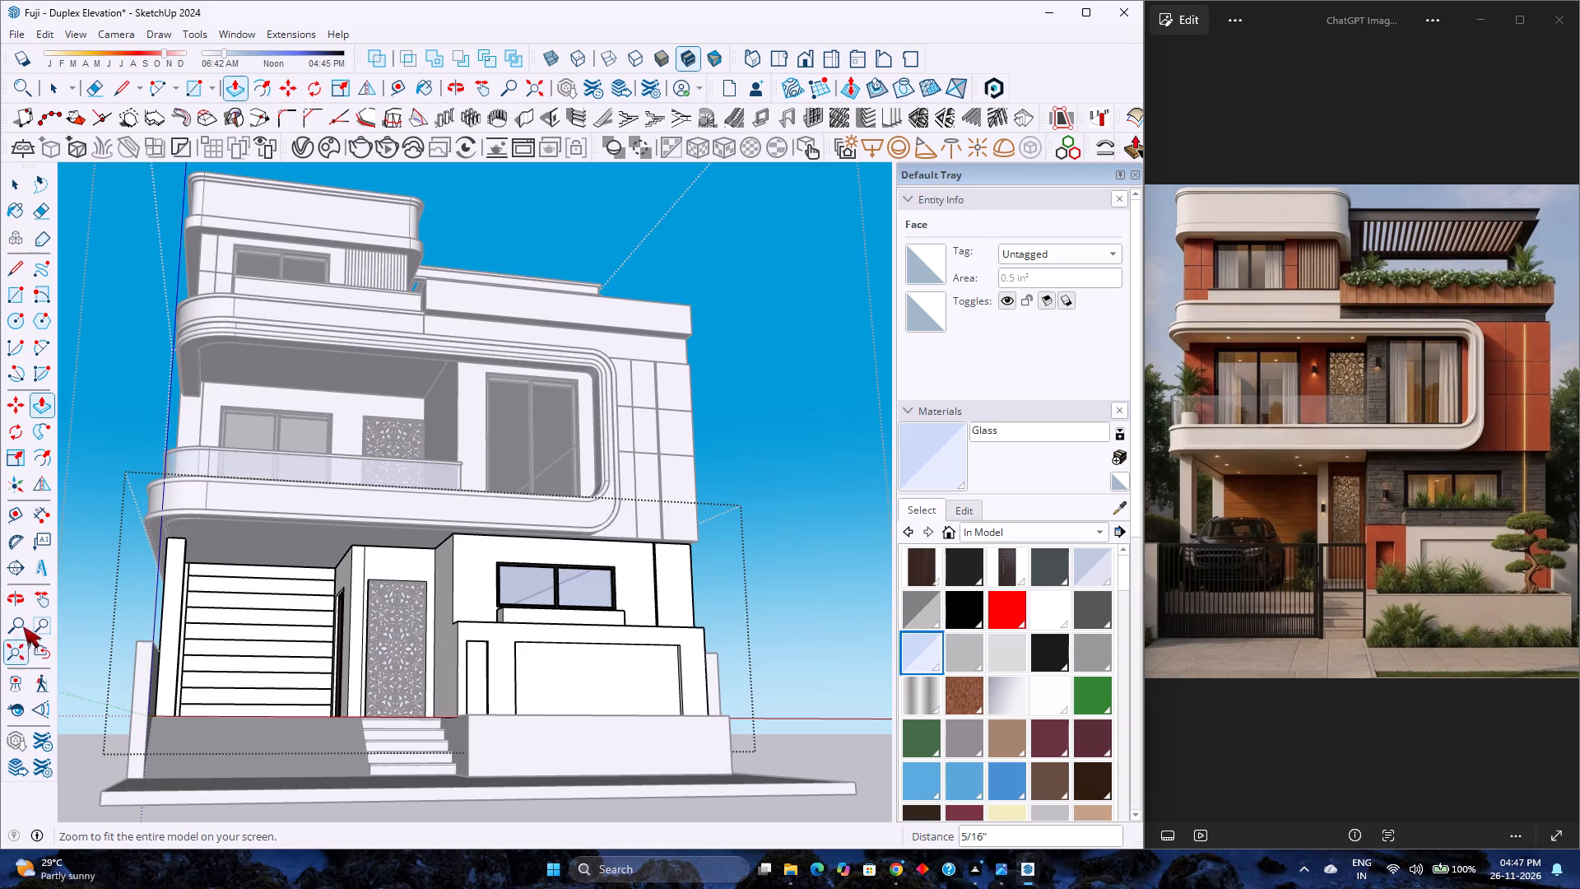
{"action": "scroll", "coordinate": [652, 663], "scroll_direction": "up", "scroll_amount": 8}
{"action": "middle_click_drag", "start_coordinate": [638, 653], "coordinate": [661, 556]}
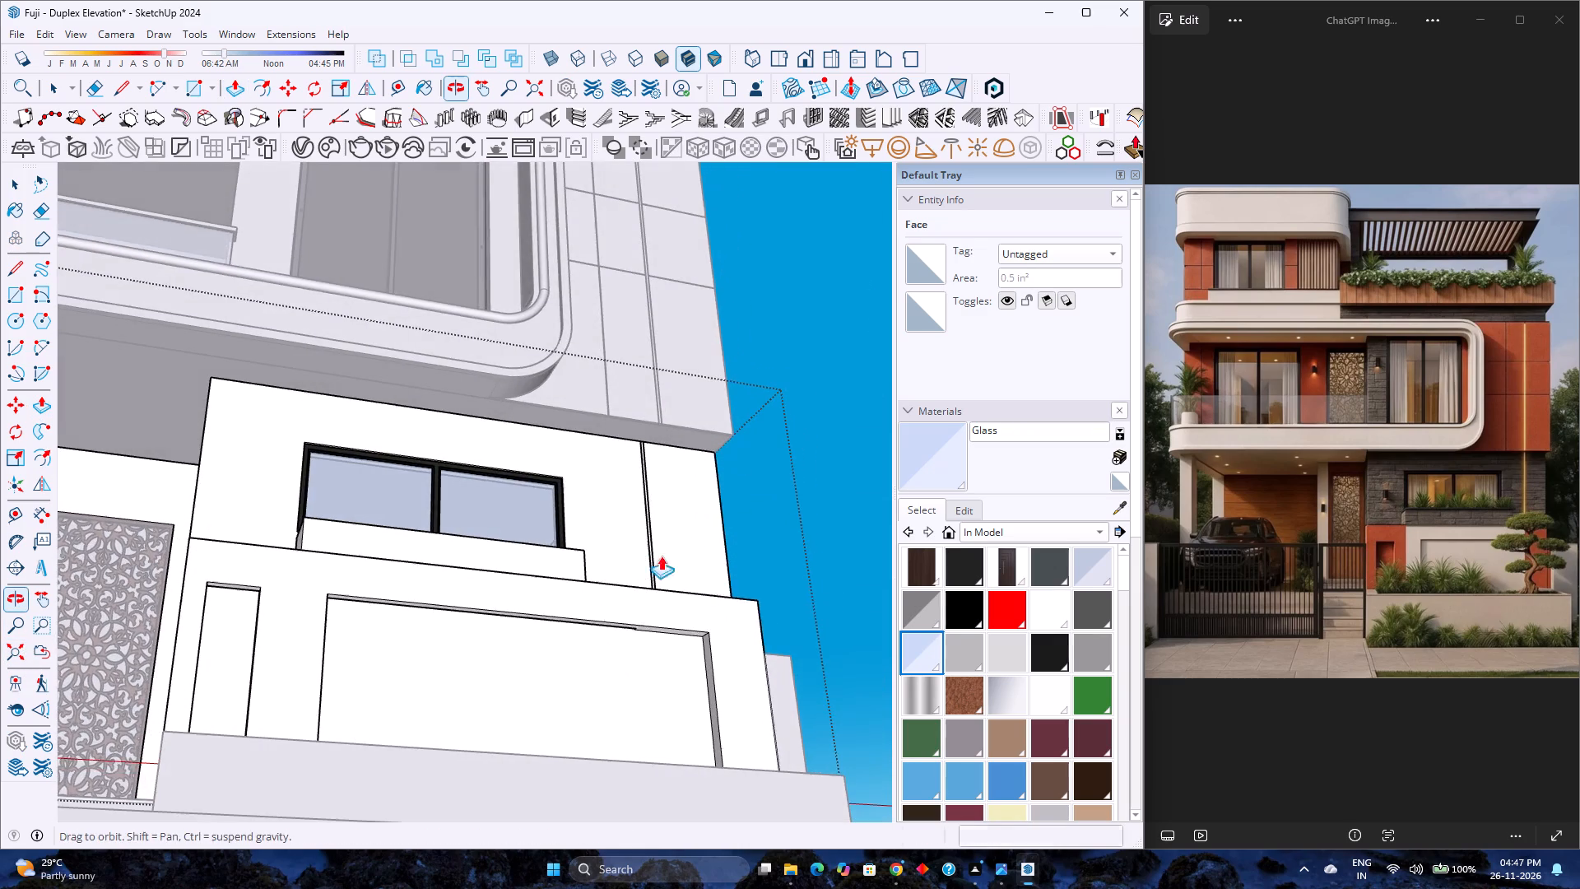
{"action": "middle_click_drag", "start_coordinate": [661, 556], "coordinate": [658, 555]}
{"action": "scroll", "coordinate": [710, 649], "scroll_direction": "up", "scroll_amount": 6}
{"action": "left_click", "coordinate": [705, 646]}
Push the top groove's end face another 0.5" into the wide recess's right side.
{"action": "scroll", "coordinate": [694, 641], "scroll_direction": "up", "scroll_amount": 6}
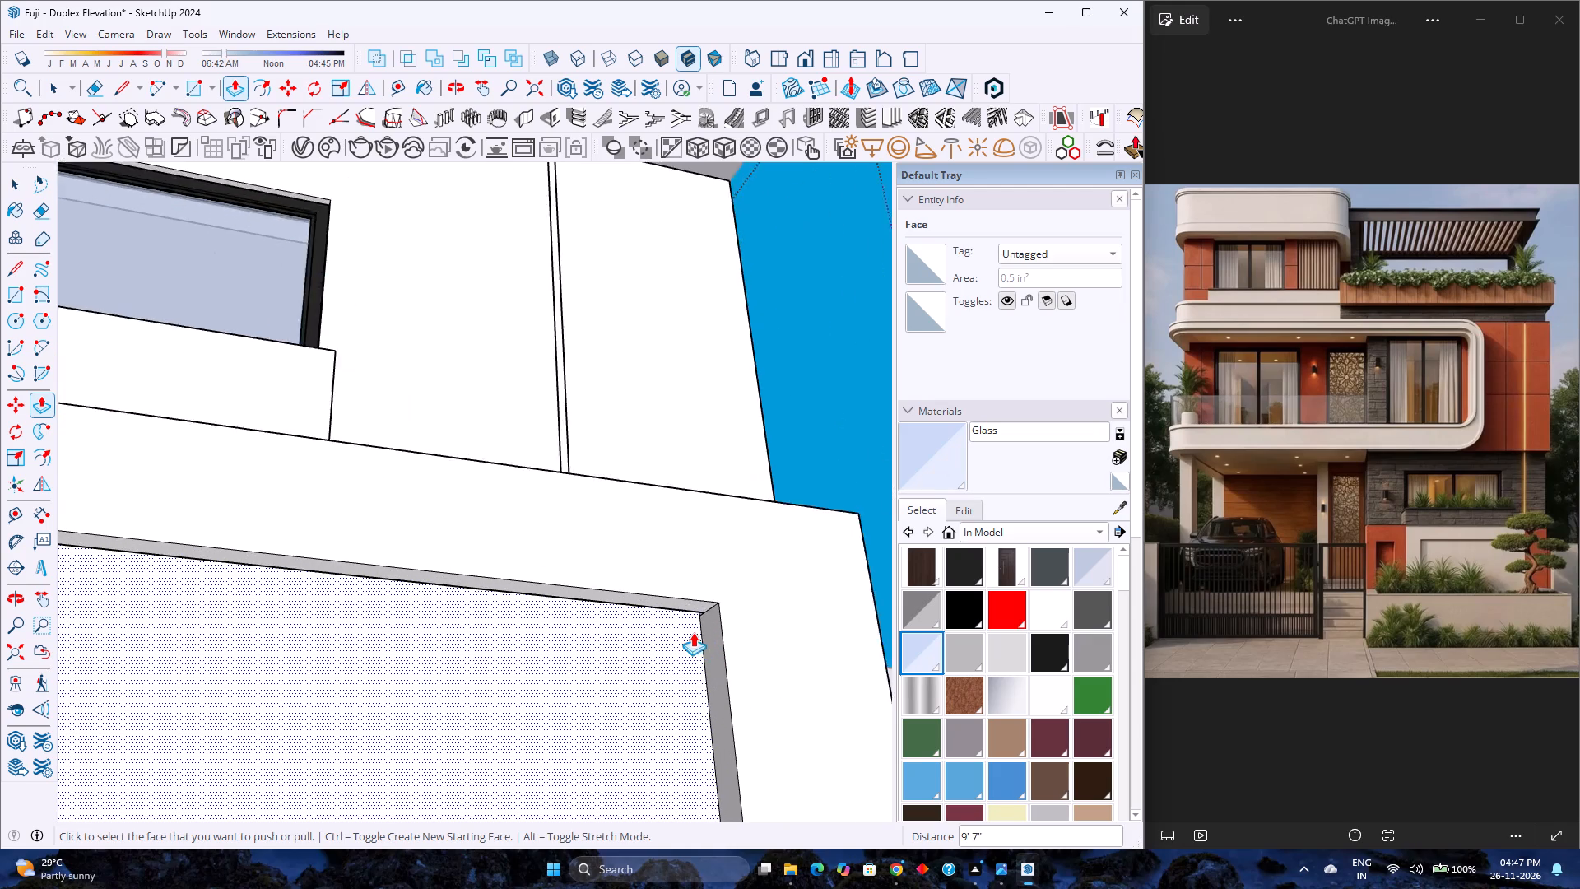
{"action": "scroll", "coordinate": [693, 632], "scroll_direction": "up", "scroll_amount": 15}
{"action": "middle_click_drag", "start_coordinate": [703, 613], "coordinate": [982, 588]}
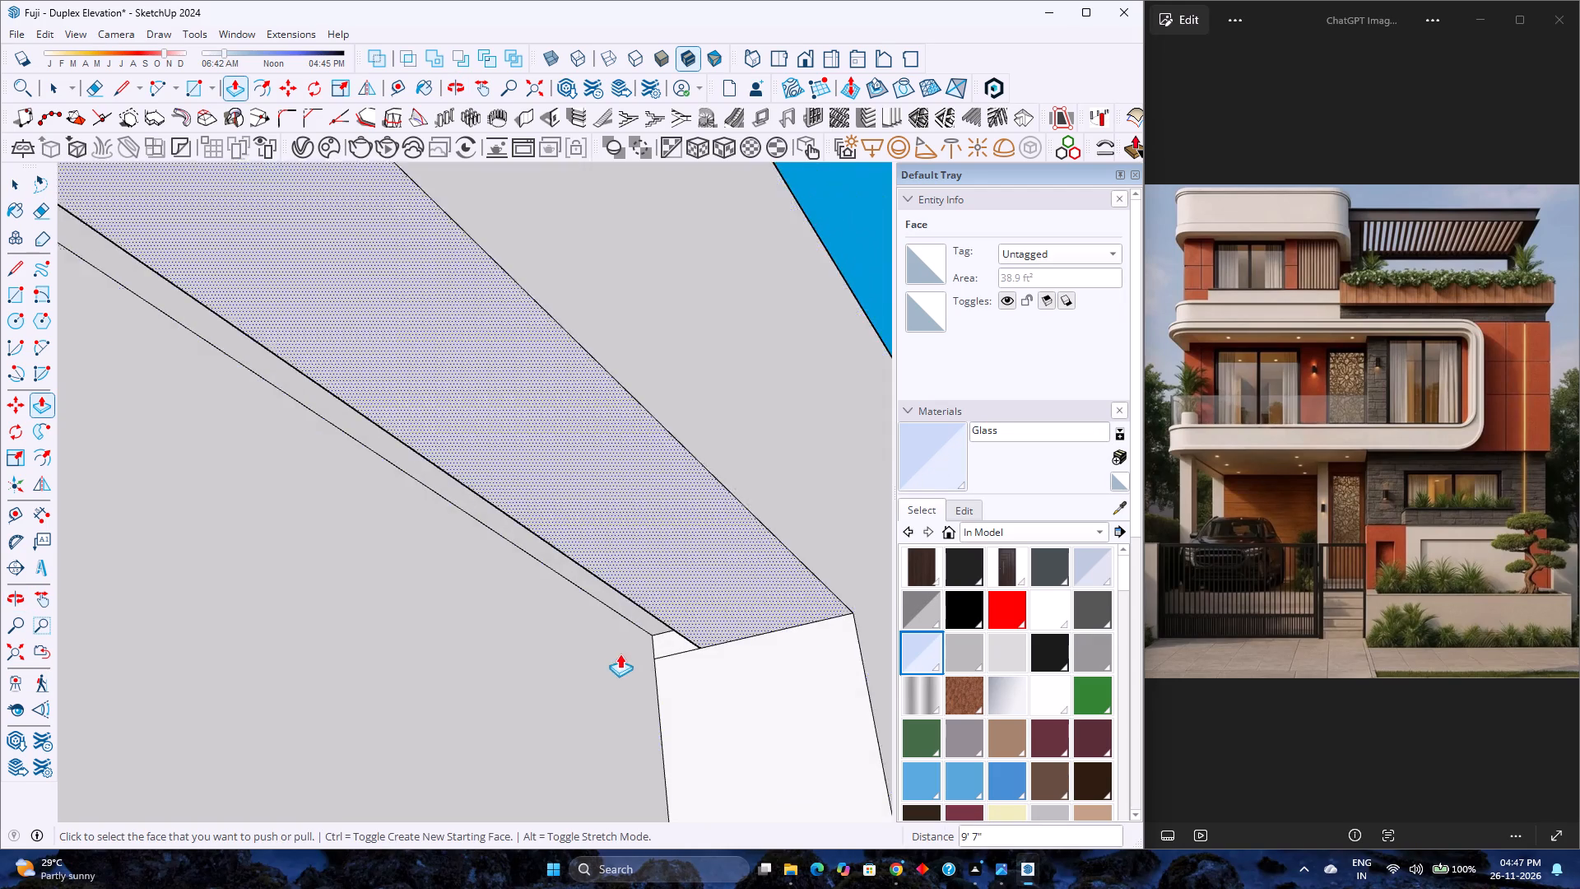
{"action": "scroll", "coordinate": [620, 654], "scroll_direction": "up", "scroll_amount": 4}
{"action": "left_click", "coordinate": [691, 641]}
{"action": "key", "text": "0"}
{"action": "key", "text": "period"}
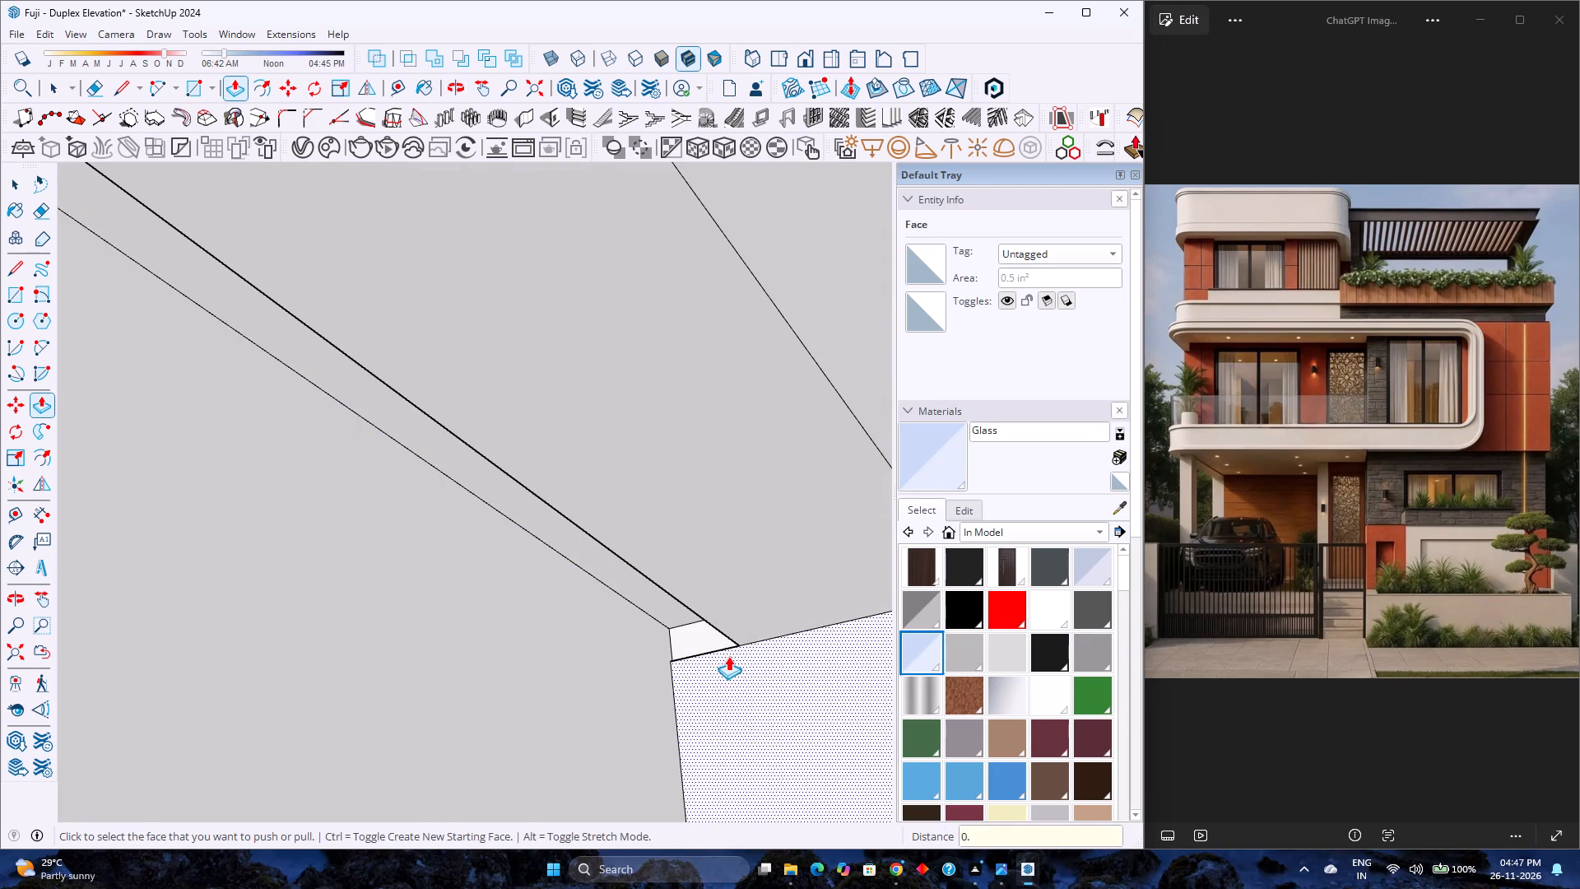
{"action": "key", "text": "5"}
{"action": "key", "text": "Return"}
Push the corner notch's small bottom face down to the wide recess's base, forming a groove along its right side.
{"action": "scroll", "coordinate": [634, 668], "scroll_direction": "up", "scroll_amount": 1}
{"action": "middle_click_drag", "start_coordinate": [646, 667], "coordinate": [729, 734]}
{"action": "scroll", "coordinate": [691, 670], "scroll_direction": "up", "scroll_amount": 6}
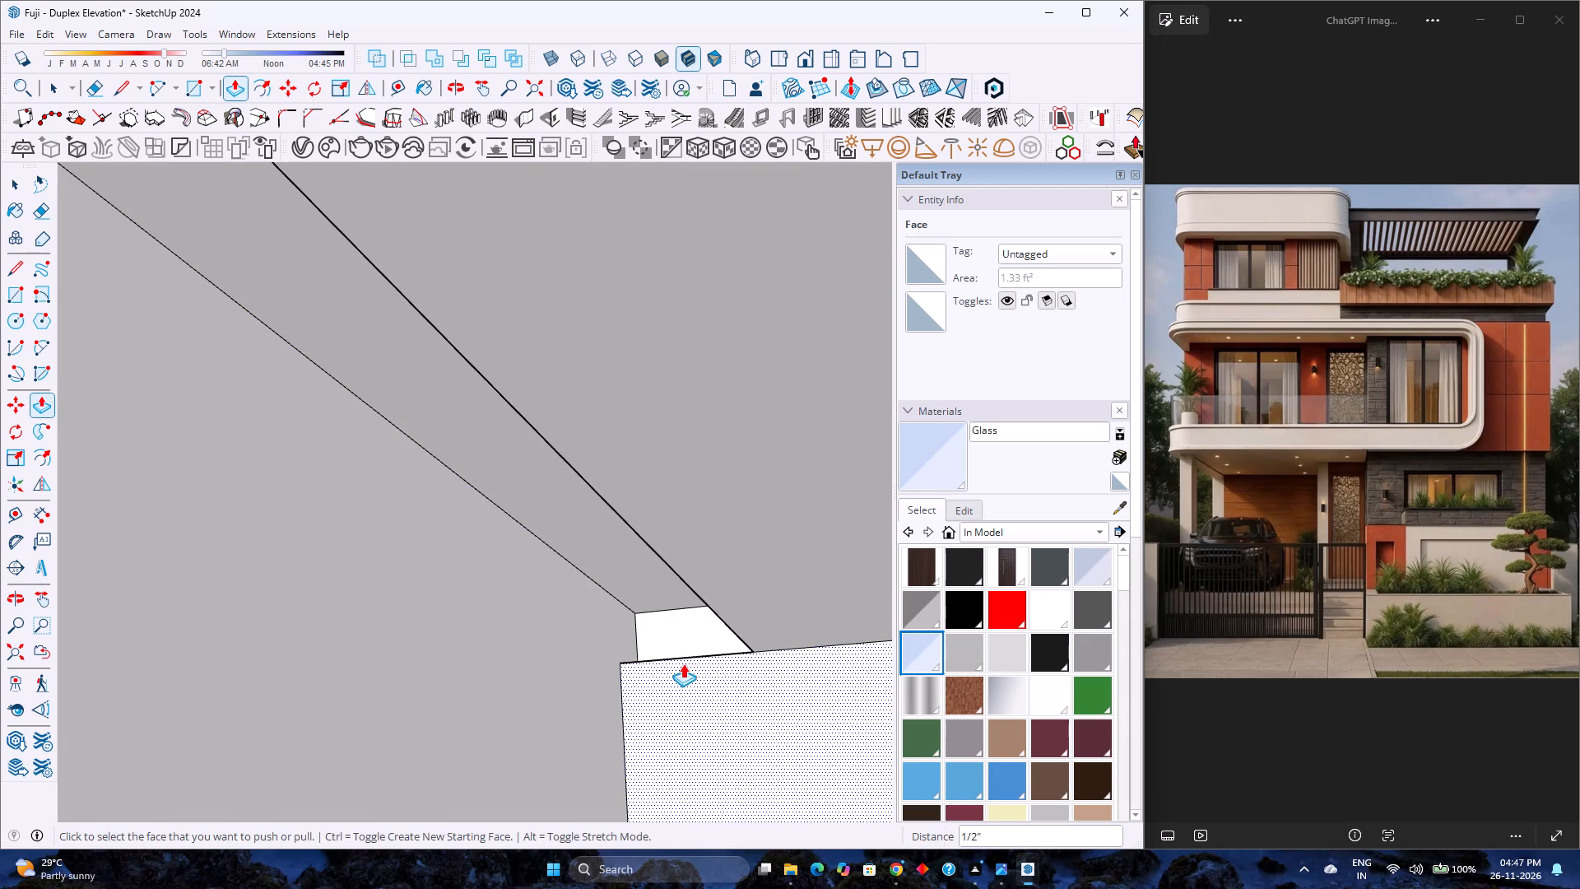
{"action": "scroll", "coordinate": [683, 663], "scroll_direction": "up", "scroll_amount": 2}
{"action": "middle_click_drag", "start_coordinate": [683, 663], "coordinate": [762, 735]}
{"action": "middle_click", "coordinate": [762, 735]}
{"action": "scroll", "coordinate": [762, 735], "scroll_direction": "up", "scroll_amount": 4}
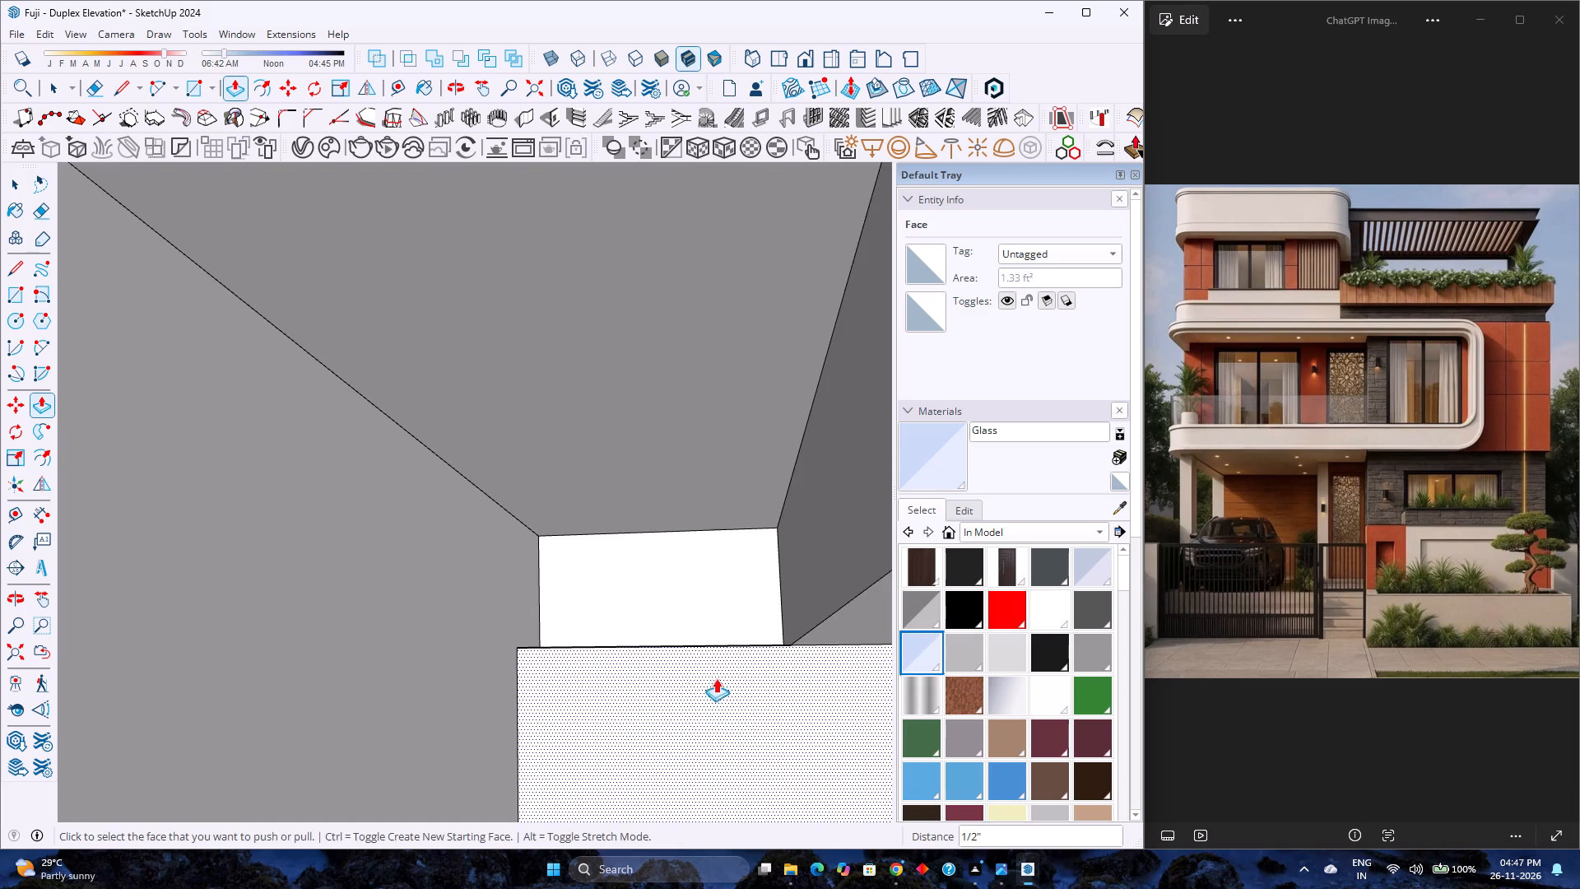
{"action": "scroll", "coordinate": [716, 678], "scroll_direction": "up", "scroll_amount": 2}
{"action": "middle_click_drag", "start_coordinate": [714, 677], "coordinate": [728, 733]}
{"action": "left_click", "coordinate": [665, 633]}
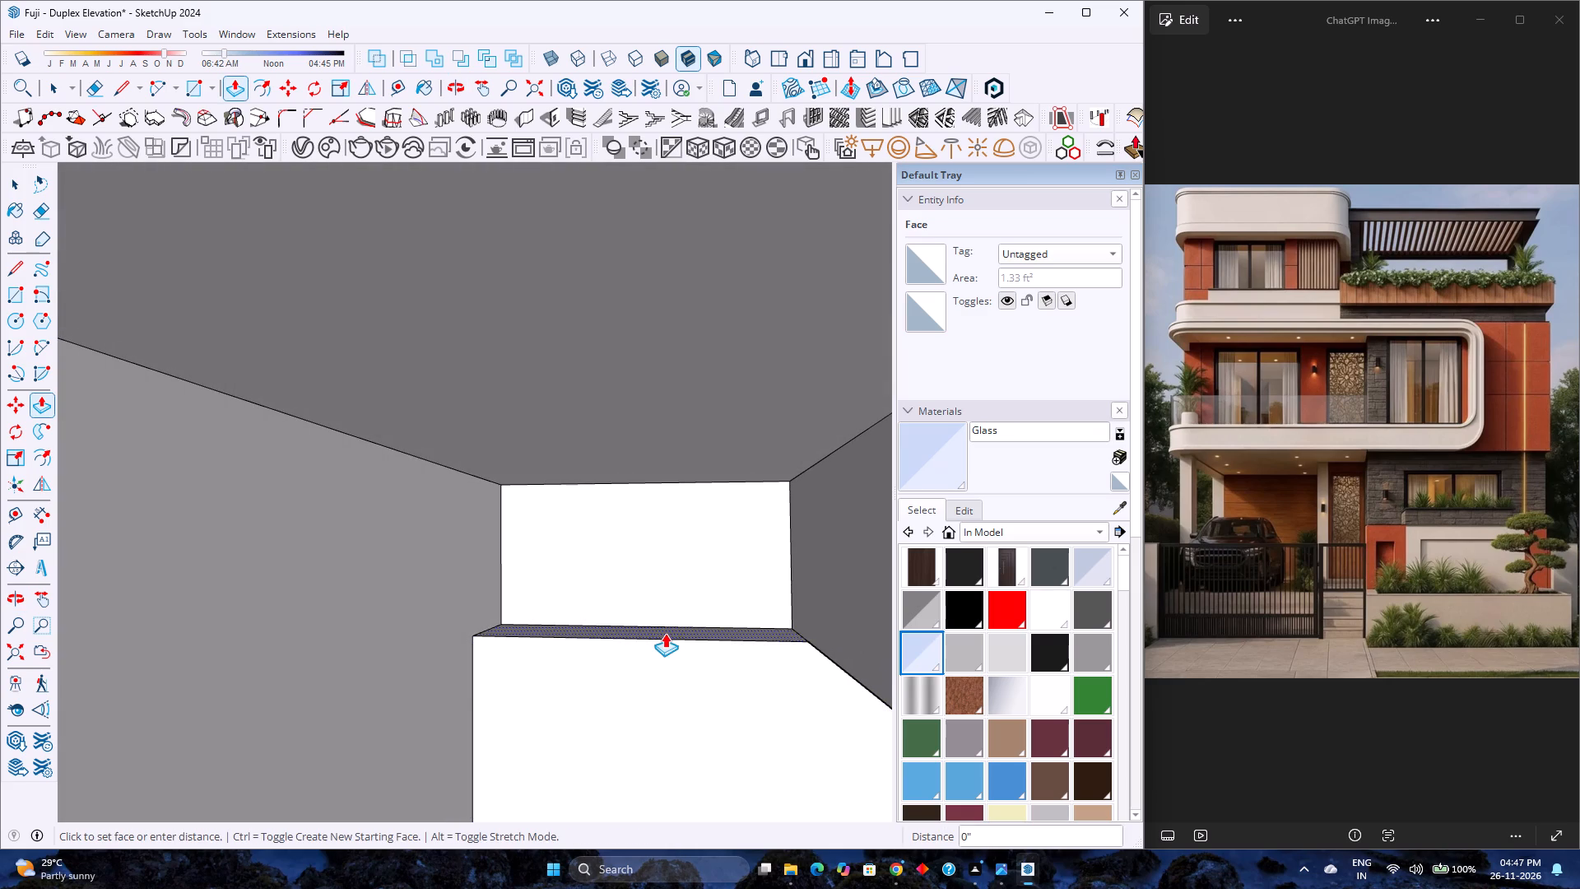
{"action": "scroll", "coordinate": [659, 700], "scroll_direction": "down", "scroll_amount": 4}
{"action": "middle_click_drag", "start_coordinate": [653, 700], "coordinate": [541, 593]}
{"action": "middle_click", "coordinate": [541, 593]}
{"action": "scroll", "coordinate": [541, 593], "scroll_direction": "down", "scroll_amount": 9}
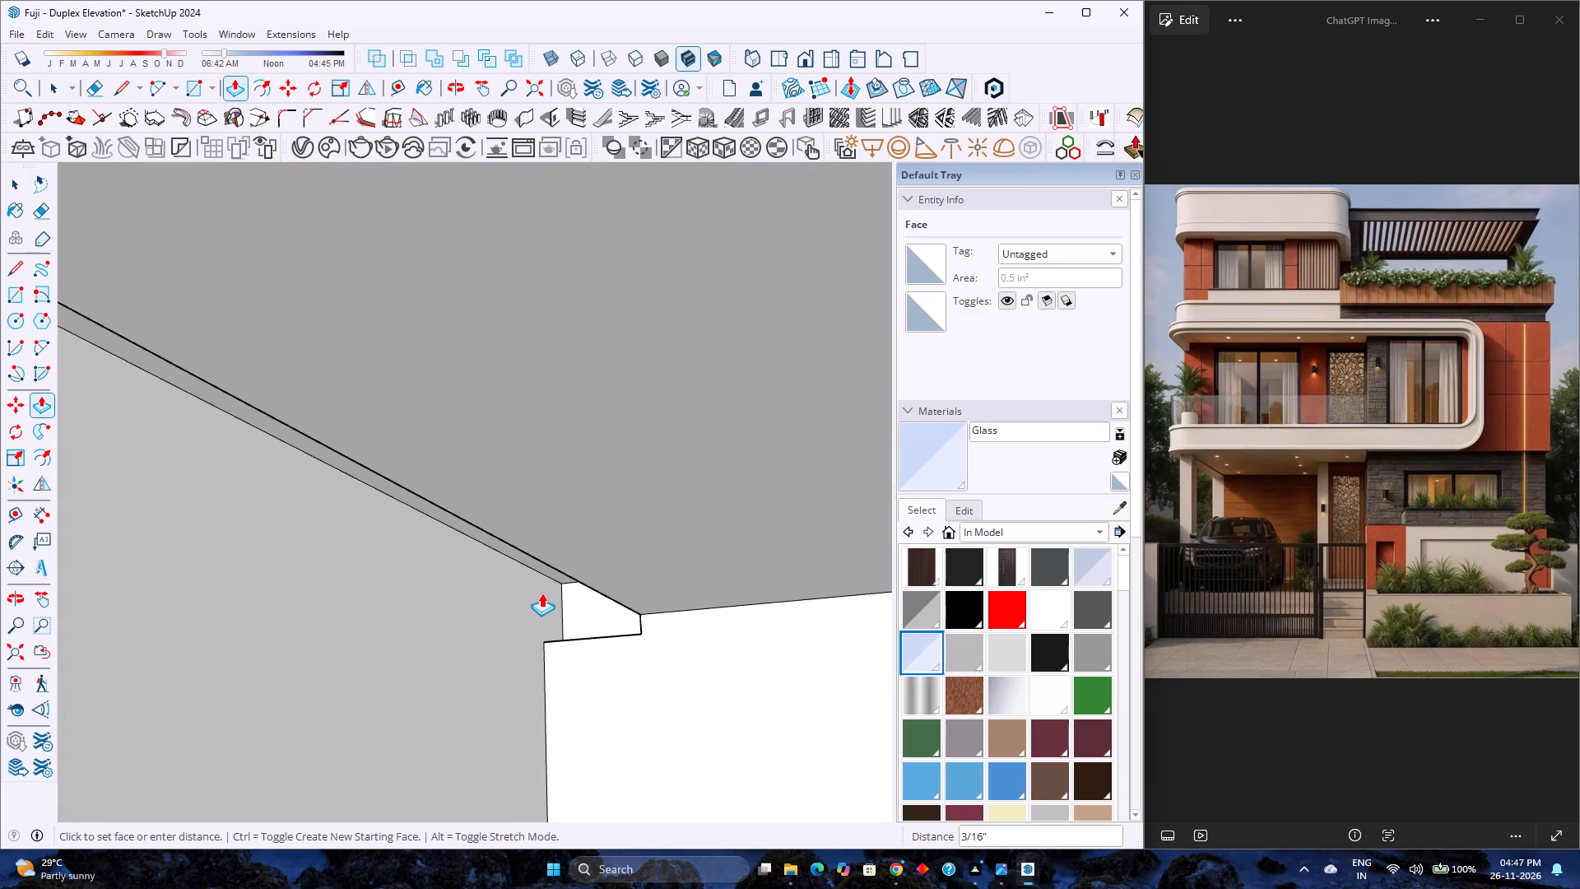
{"action": "scroll", "coordinate": [541, 593], "scroll_direction": "down", "scroll_amount": 14}
{"action": "scroll", "coordinate": [571, 687], "scroll_direction": "down", "scroll_amount": 10}
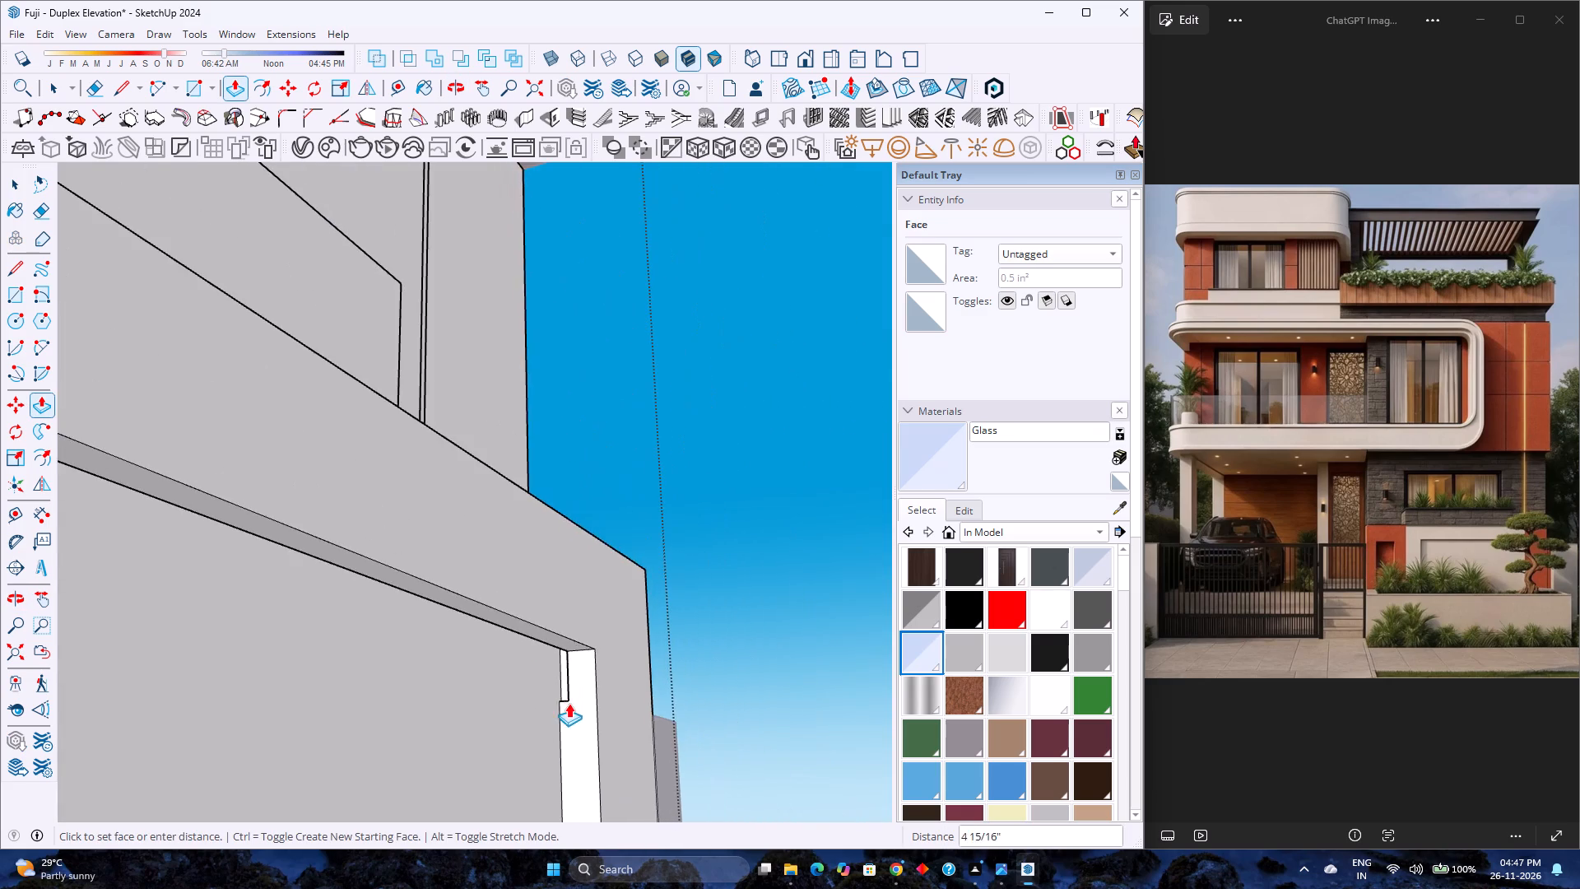
{"action": "middle_click_drag", "start_coordinate": [549, 703], "coordinate": [577, 484], "text": "shift"}
{"action": "middle_click", "coordinate": [578, 484], "text": "shift"}
{"action": "scroll", "coordinate": [589, 486], "scroll_direction": "down", "scroll_amount": 8}
{"action": "middle_click_drag", "start_coordinate": [592, 496], "coordinate": [526, 714]}
{"action": "middle_click", "coordinate": [526, 714]}
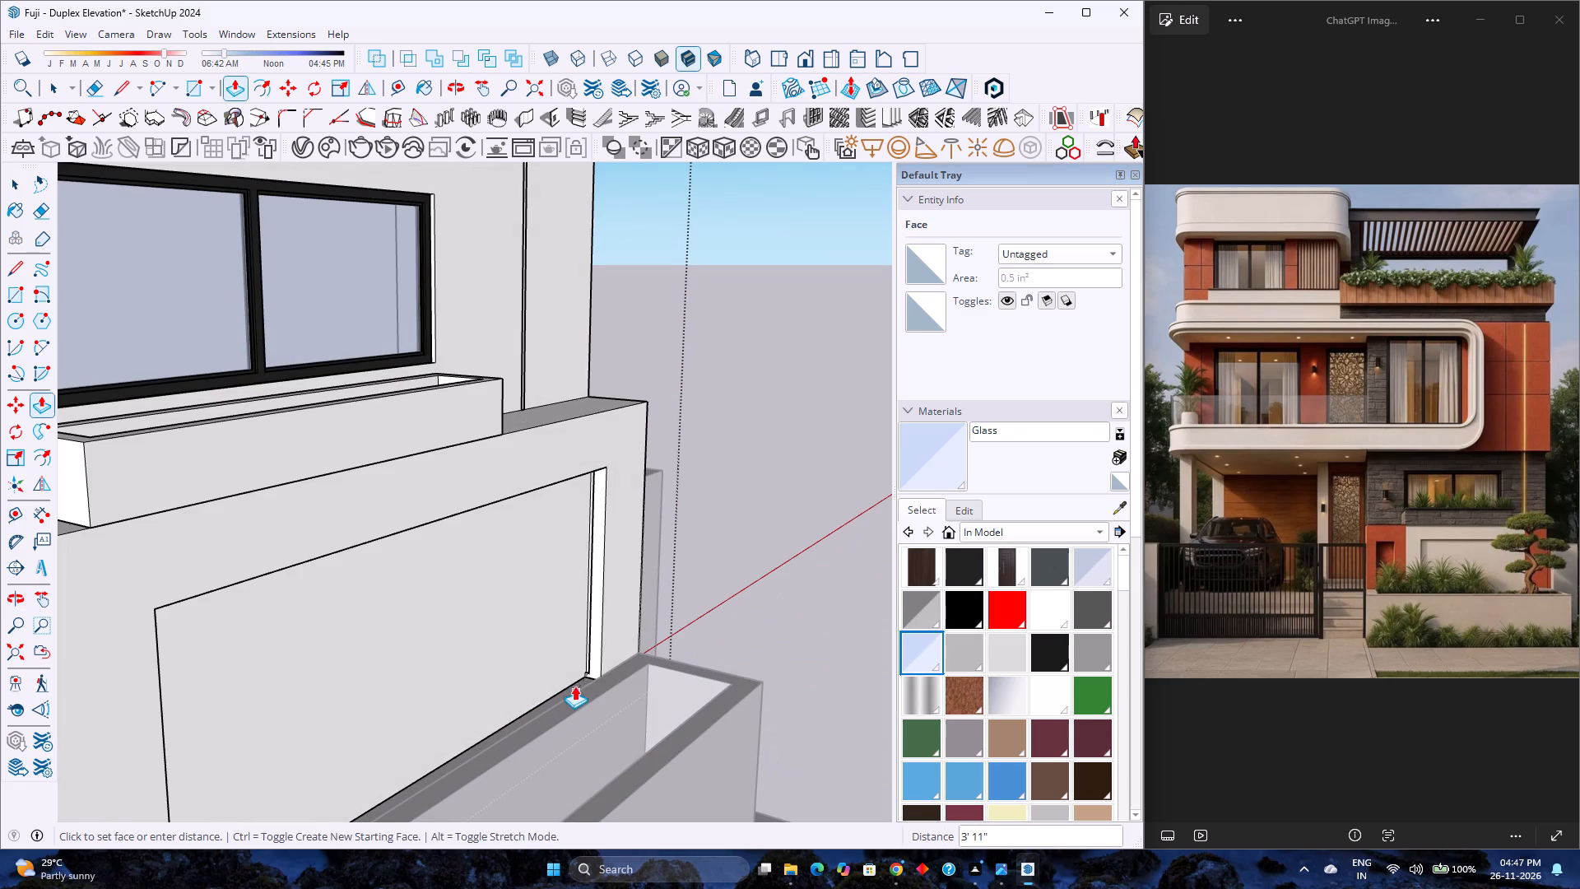
{"action": "left_click", "coordinate": [580, 680]}
Exit the ground-floor group being edited, returning to the whole building.
{"action": "scroll", "coordinate": [580, 680], "scroll_direction": "up", "scroll_amount": 14}
{"action": "key", "text": "space"}
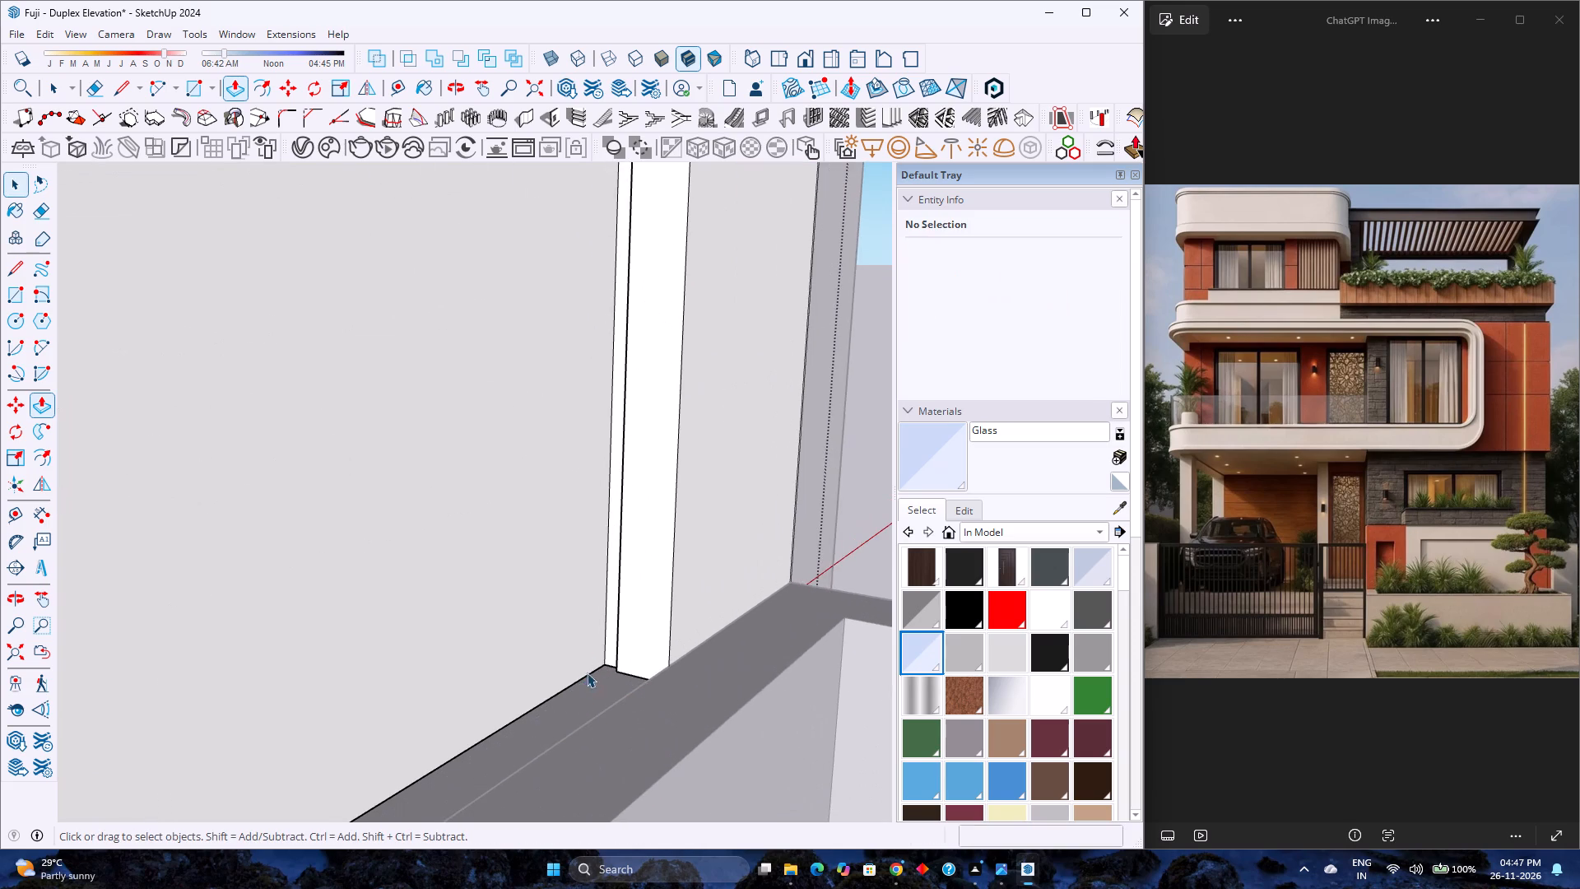
{"action": "scroll", "coordinate": [588, 651], "scroll_direction": "down", "scroll_amount": 19}
{"action": "scroll", "coordinate": [560, 641], "scroll_direction": "down", "scroll_amount": 4}
{"action": "middle_click_drag", "start_coordinate": [547, 645], "coordinate": [546, 645]}
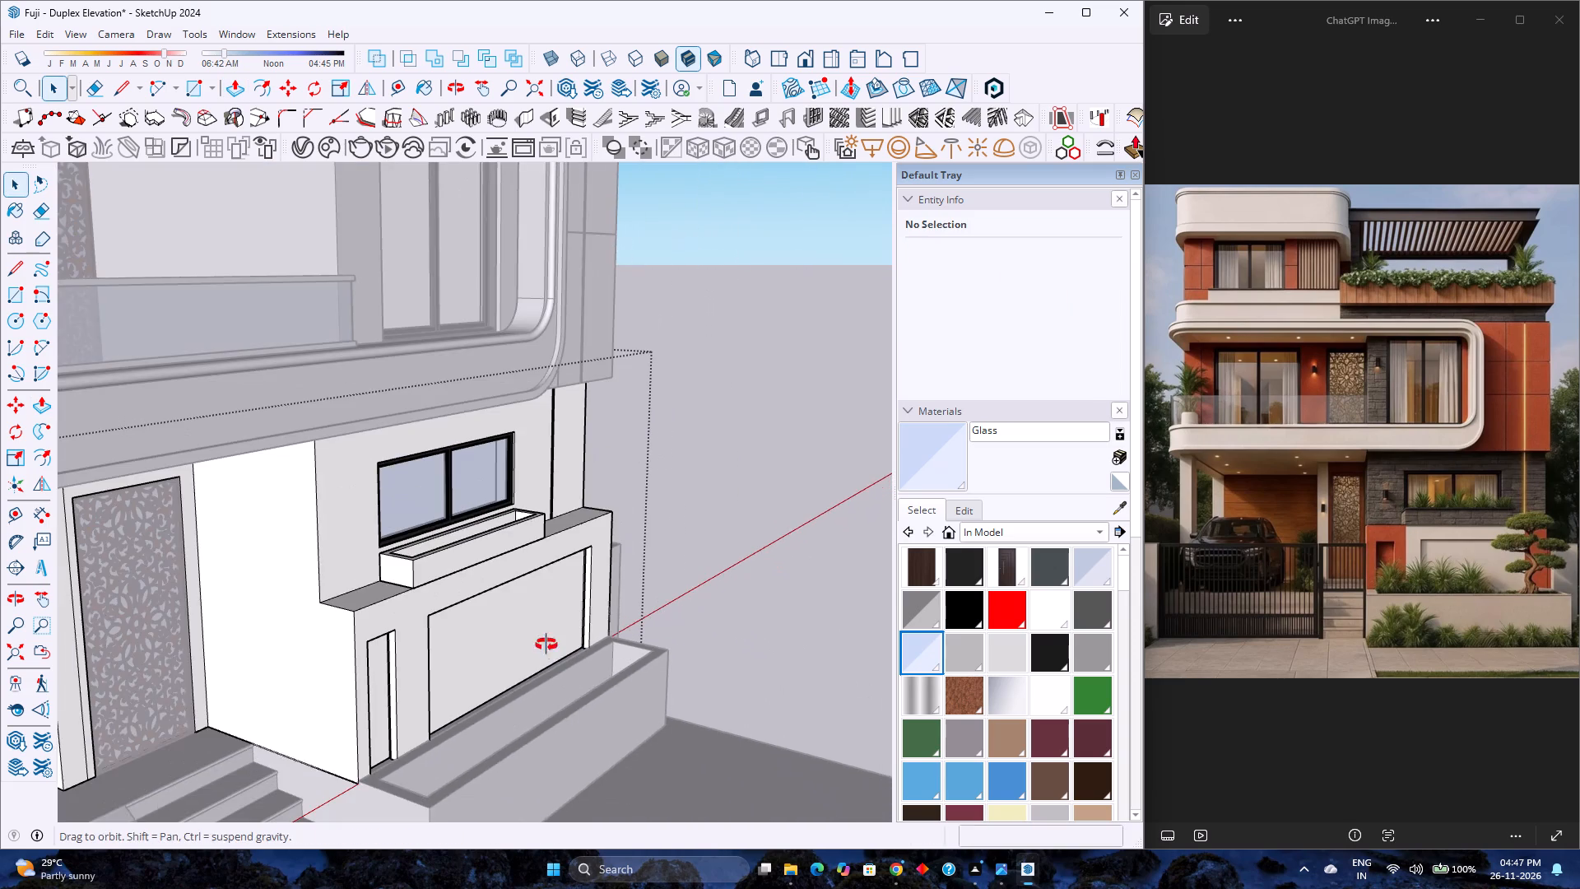
{"action": "middle_click_drag", "start_coordinate": [546, 645], "coordinate": [1, 700]}
{"action": "middle_click", "coordinate": [1, 700]}
{"action": "middle_click_drag", "start_coordinate": [502, 698], "coordinate": [0, 679]}
{"action": "middle_click", "coordinate": [0, 679]}
{"action": "scroll", "coordinate": [412, 648], "scroll_direction": "down", "scroll_amount": 5}
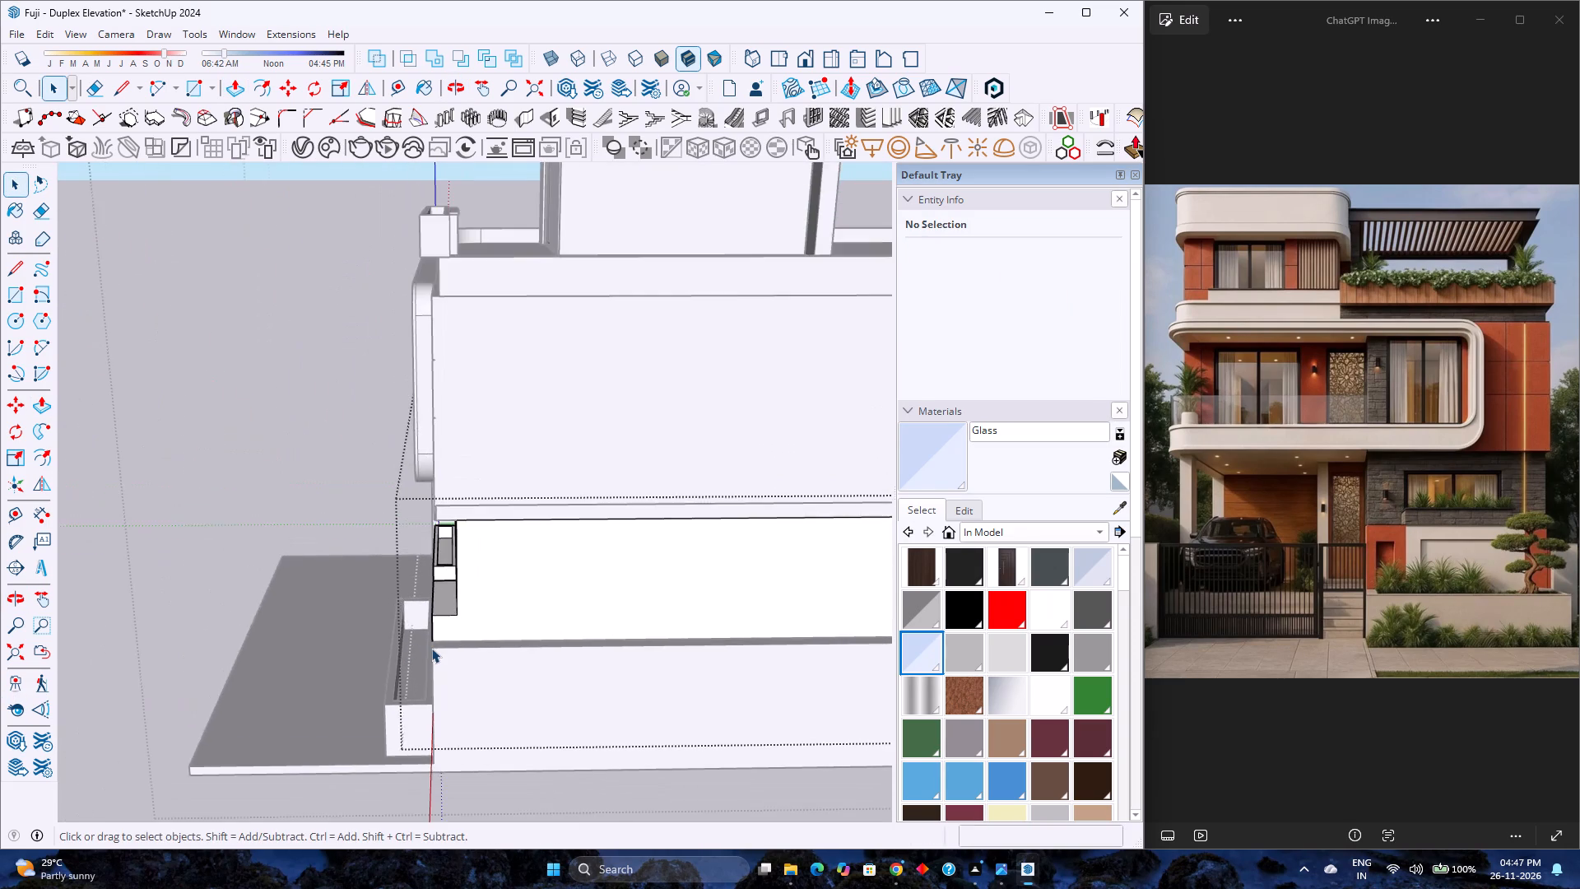
{"action": "scroll", "coordinate": [431, 648], "scroll_direction": "down", "scroll_amount": 7}
{"action": "middle_click_drag", "start_coordinate": [514, 673], "coordinate": [253, 653]}
{"action": "middle_click", "coordinate": [253, 653]}
{"action": "scroll", "coordinate": [252, 651], "scroll_direction": "down", "scroll_amount": 3}
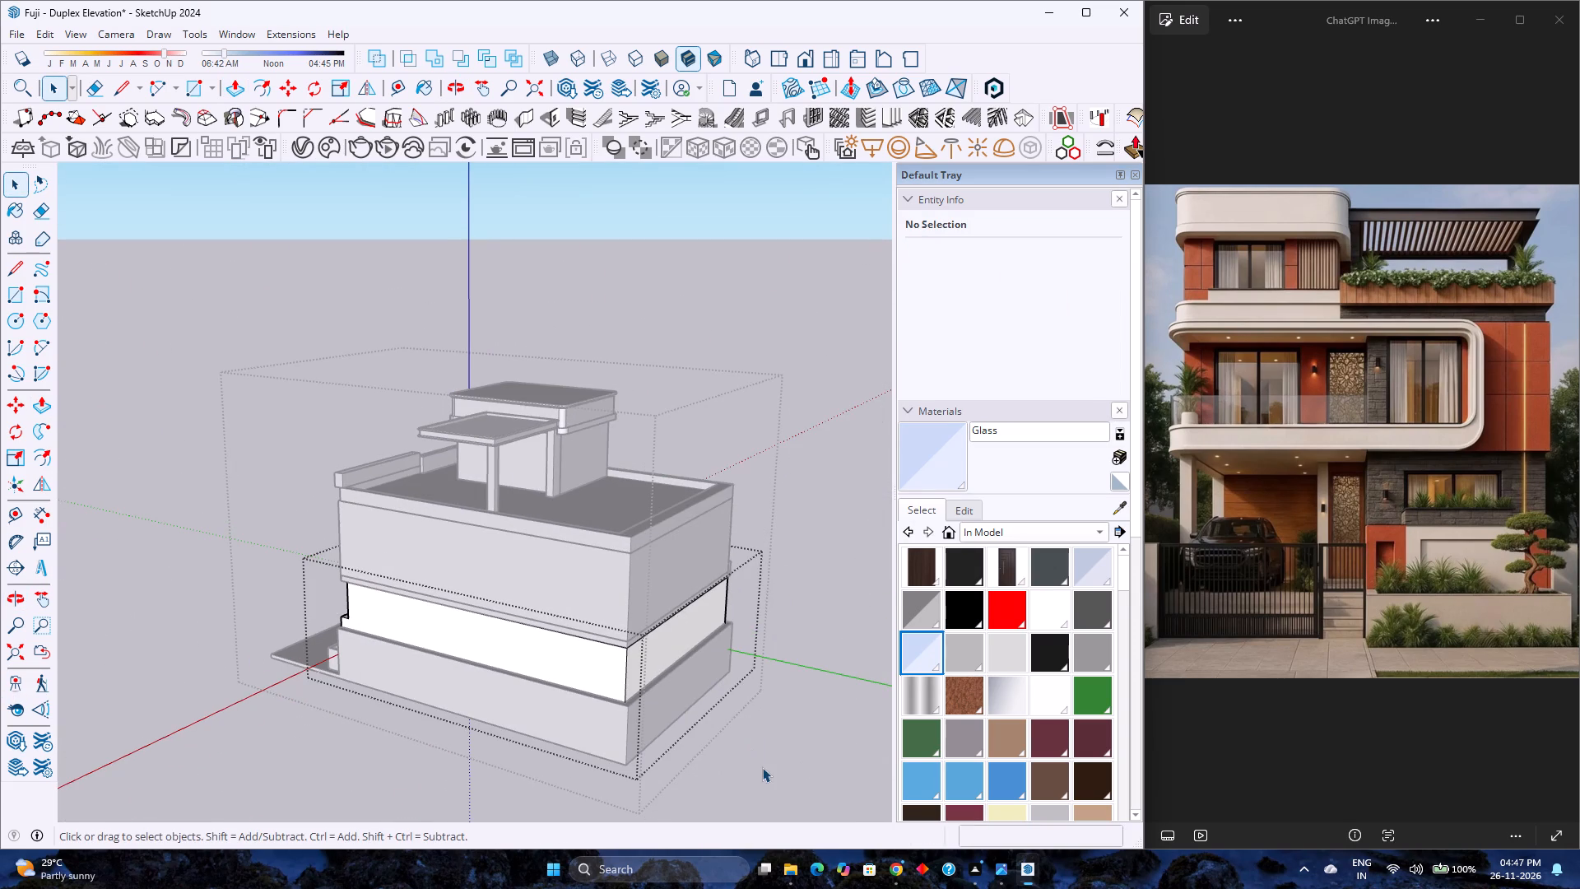
{"action": "left_click", "coordinate": [762, 767]}
Place a section plane on the building's rear wall, keeping the name Section 1 and symbol 1.
{"action": "middle_click_drag", "start_coordinate": [755, 764], "coordinate": [693, 771]}
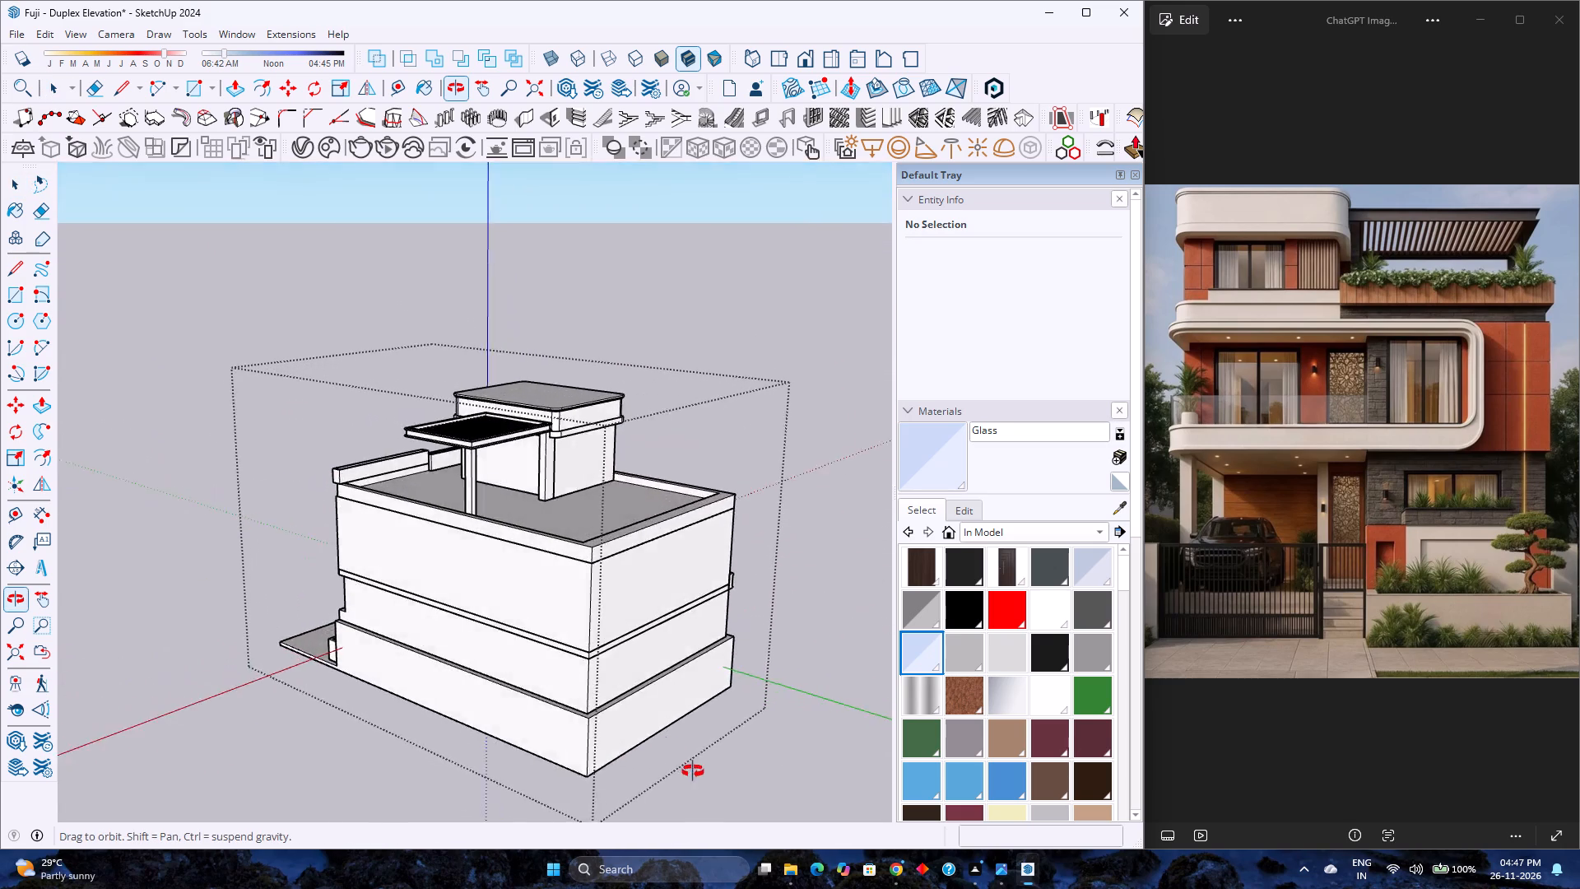
{"action": "middle_click_drag", "start_coordinate": [693, 771], "coordinate": [512, 655]}
{"action": "middle_click", "coordinate": [505, 651]}
{"action": "scroll", "coordinate": [500, 640], "scroll_direction": "down", "scroll_amount": 5}
{"action": "middle_click_drag", "start_coordinate": [728, 716], "coordinate": [530, 684]}
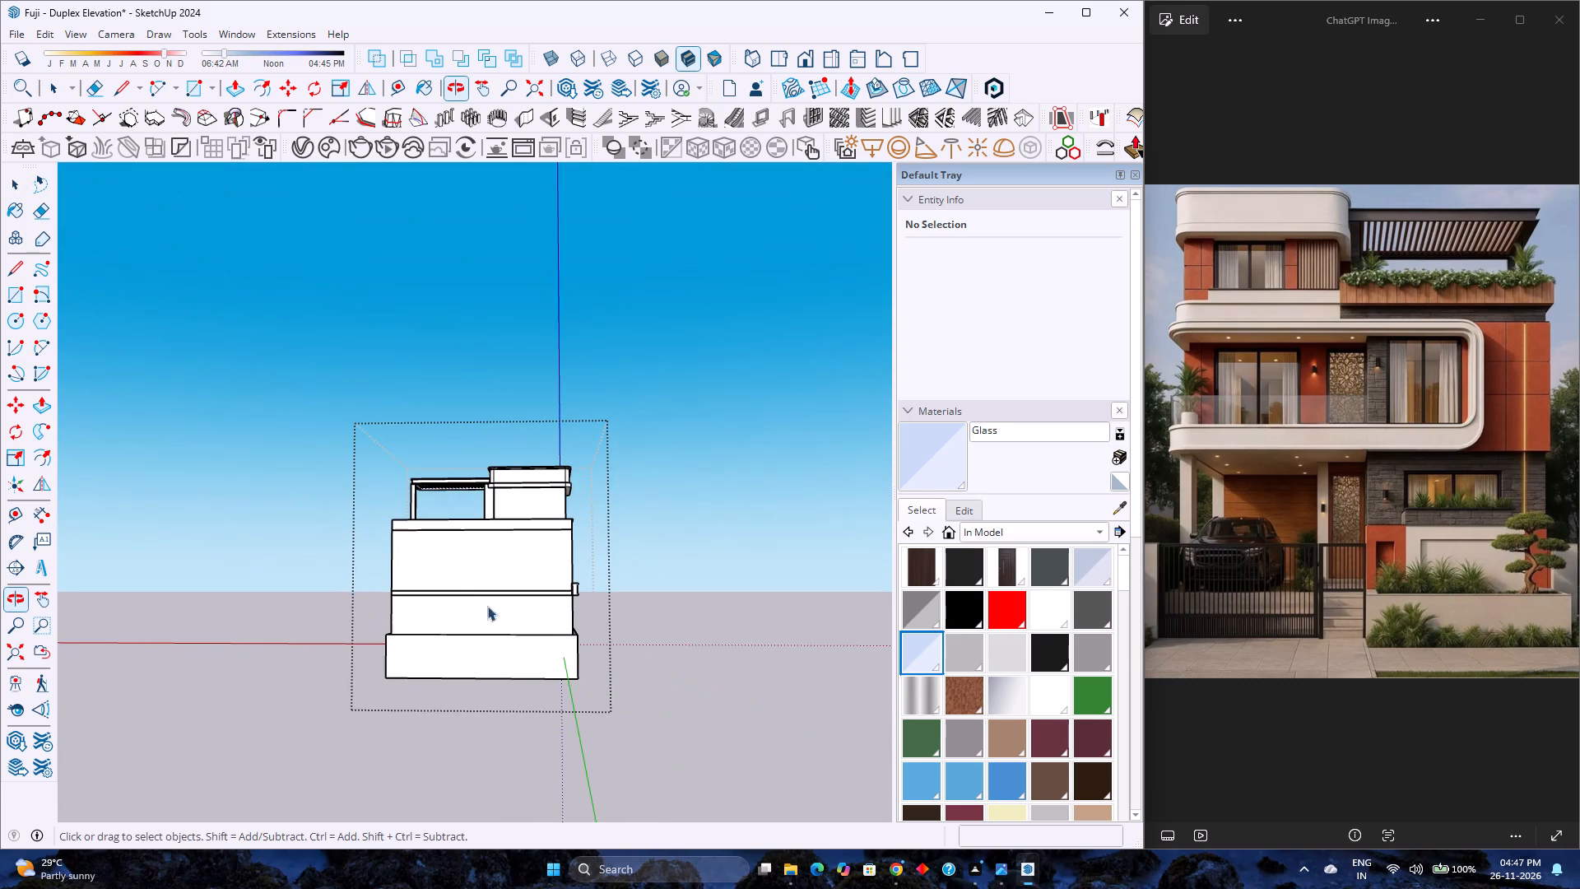
{"action": "left_click", "coordinate": [10, 566]}
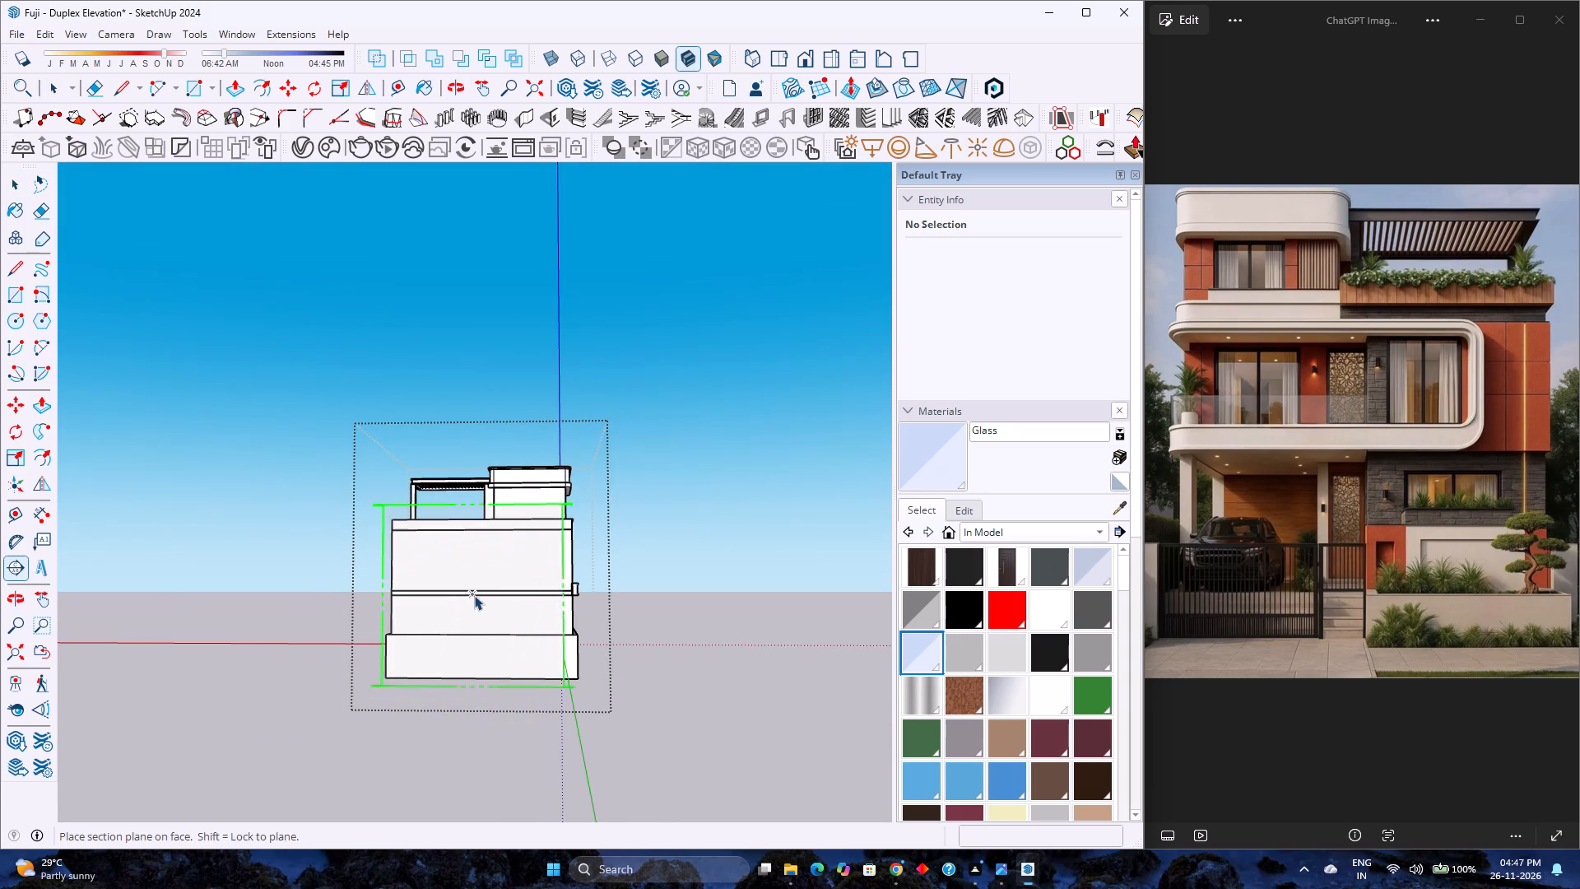
{"action": "left_click", "coordinate": [474, 593]}
{"action": "middle_click_drag", "start_coordinate": [574, 654], "coordinate": [458, 681]}
{"action": "middle_click", "coordinate": [457, 681]}
{"action": "left_click", "coordinate": [852, 473]}
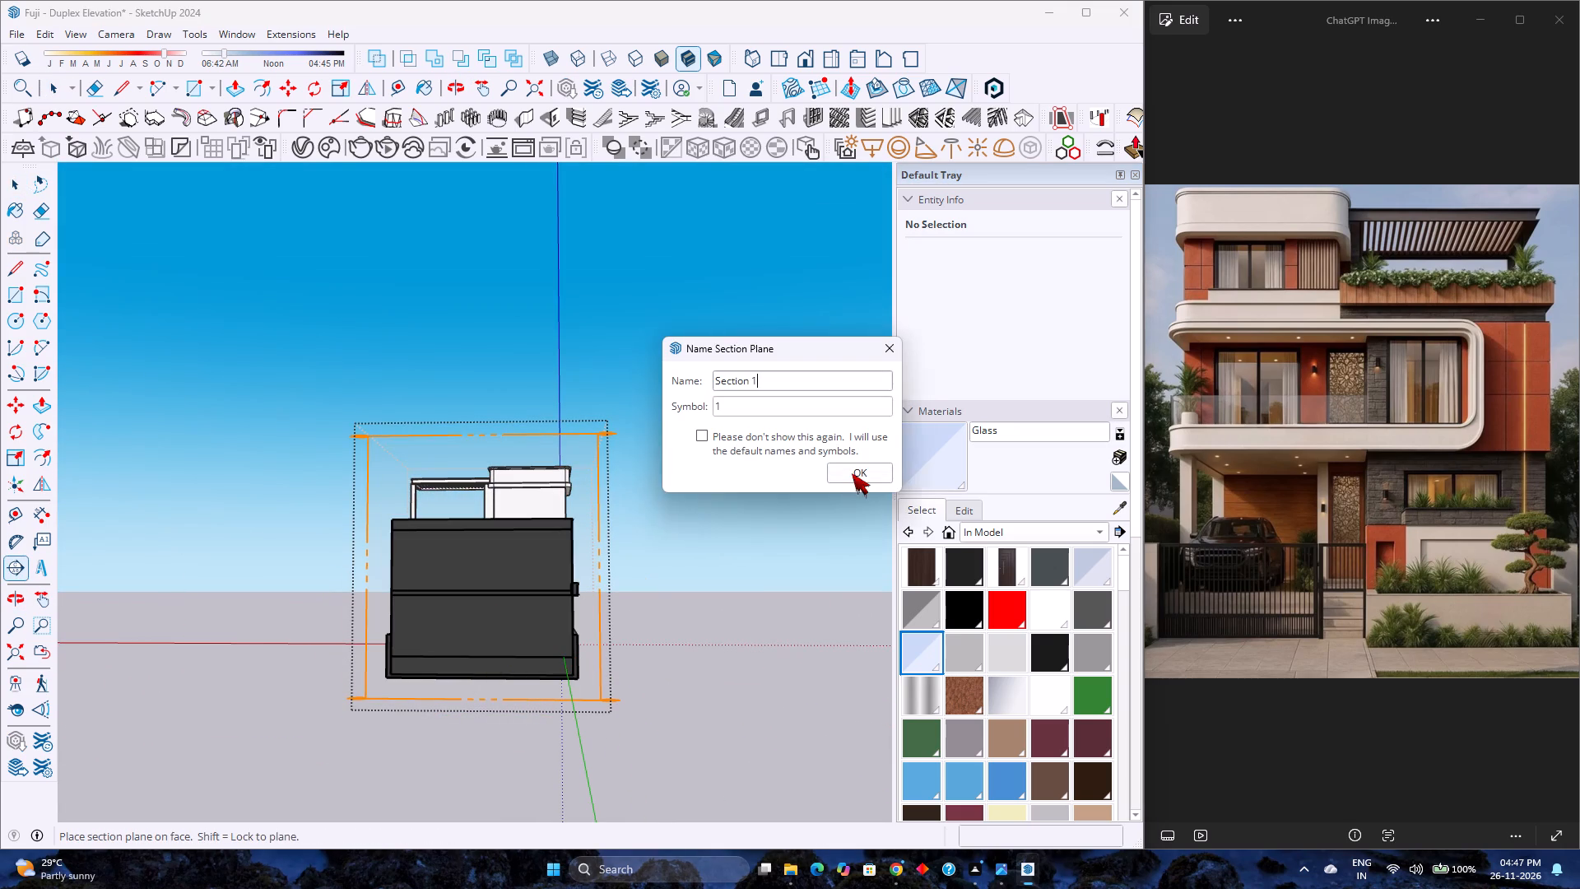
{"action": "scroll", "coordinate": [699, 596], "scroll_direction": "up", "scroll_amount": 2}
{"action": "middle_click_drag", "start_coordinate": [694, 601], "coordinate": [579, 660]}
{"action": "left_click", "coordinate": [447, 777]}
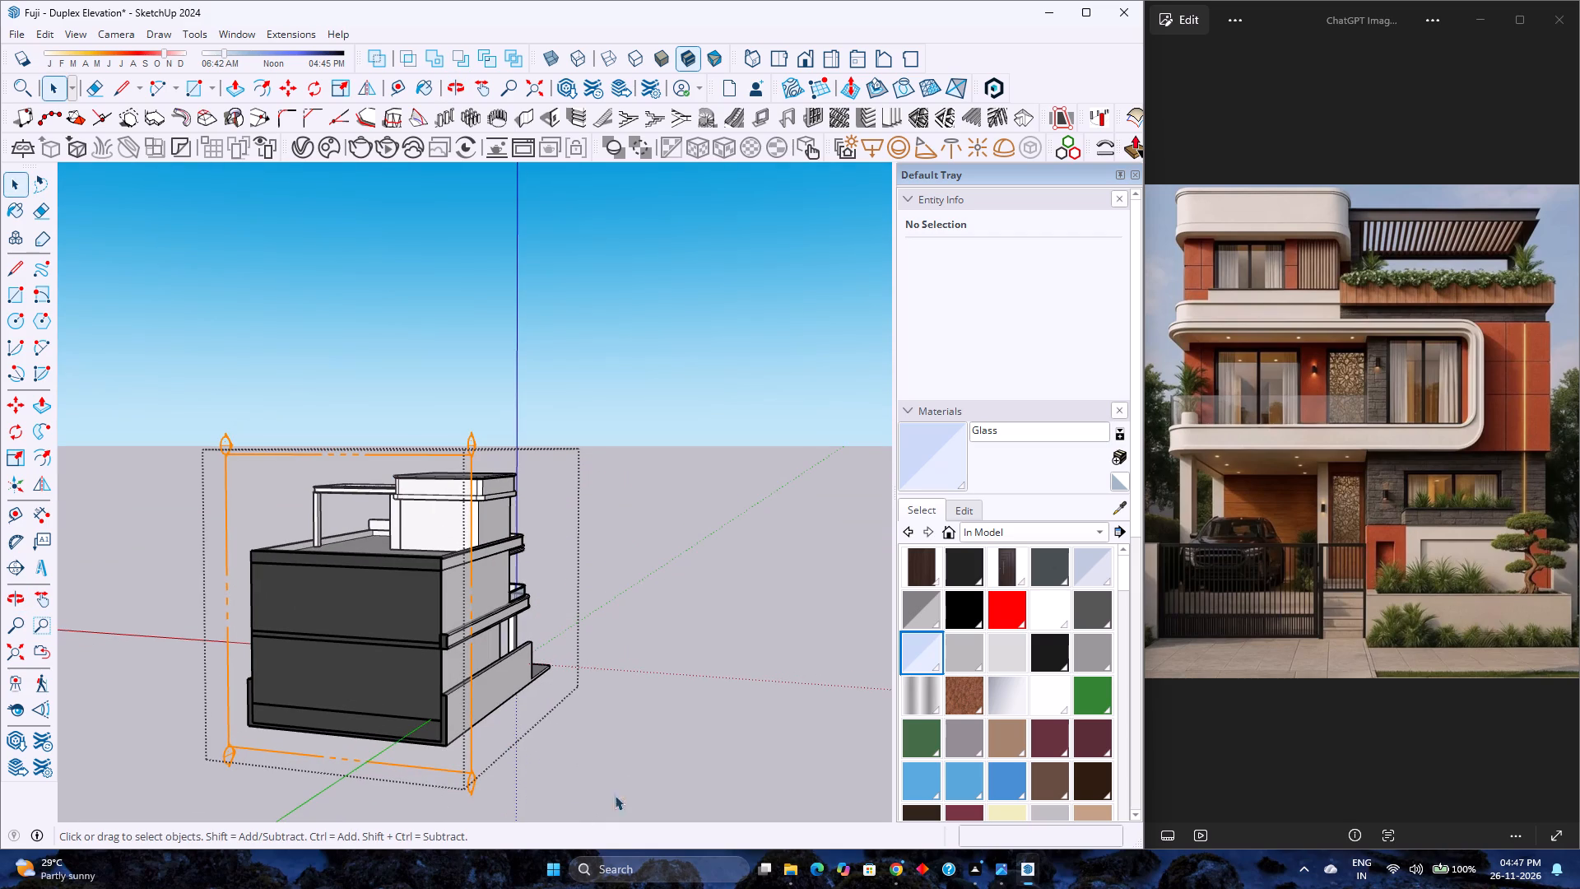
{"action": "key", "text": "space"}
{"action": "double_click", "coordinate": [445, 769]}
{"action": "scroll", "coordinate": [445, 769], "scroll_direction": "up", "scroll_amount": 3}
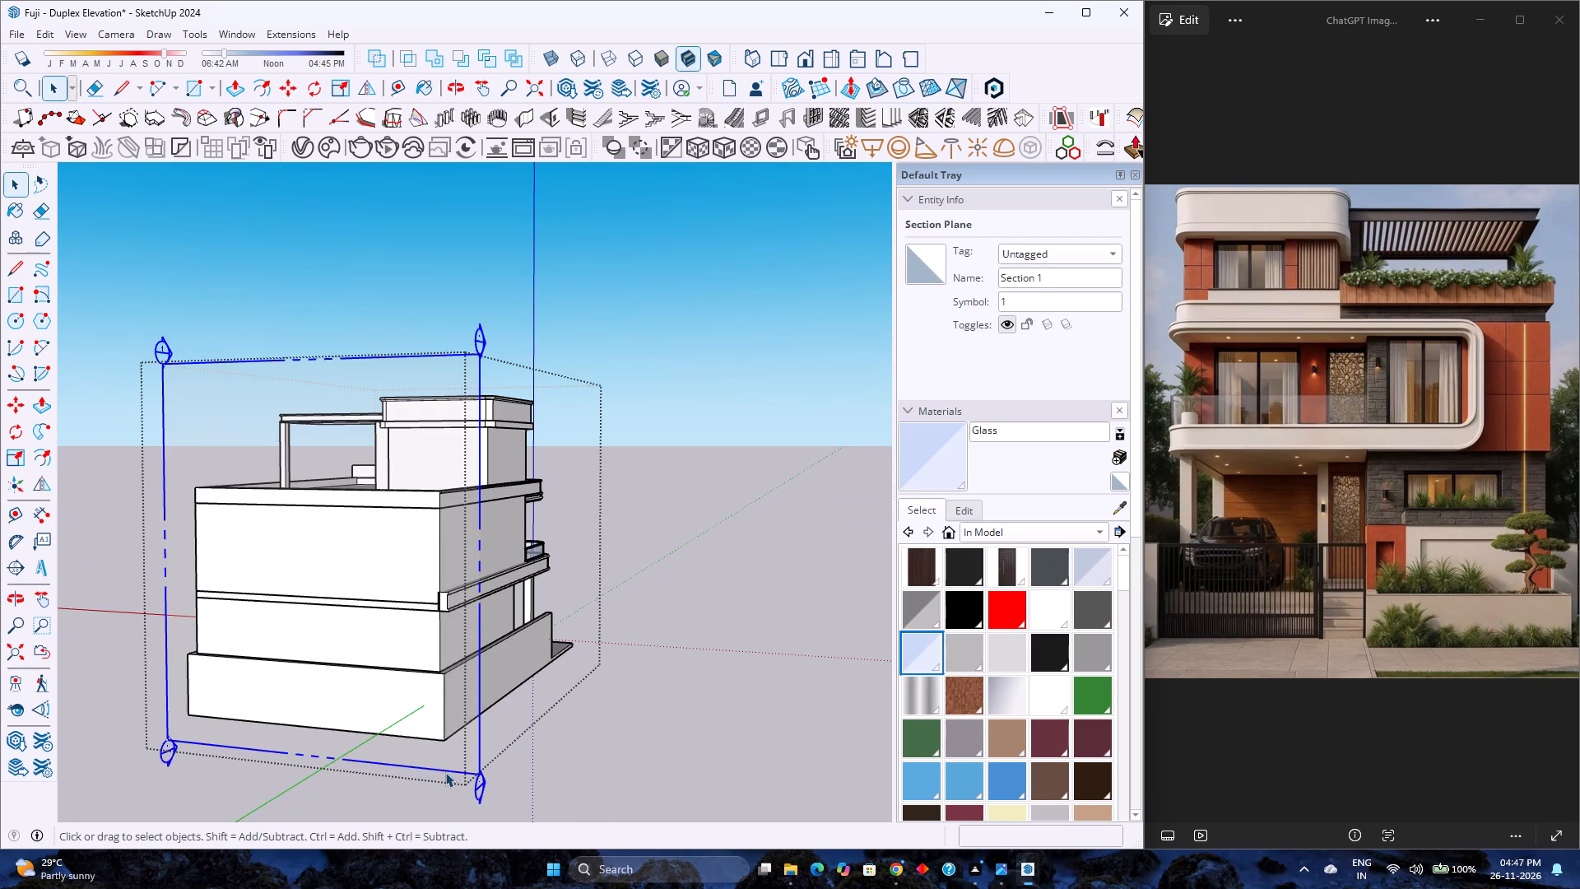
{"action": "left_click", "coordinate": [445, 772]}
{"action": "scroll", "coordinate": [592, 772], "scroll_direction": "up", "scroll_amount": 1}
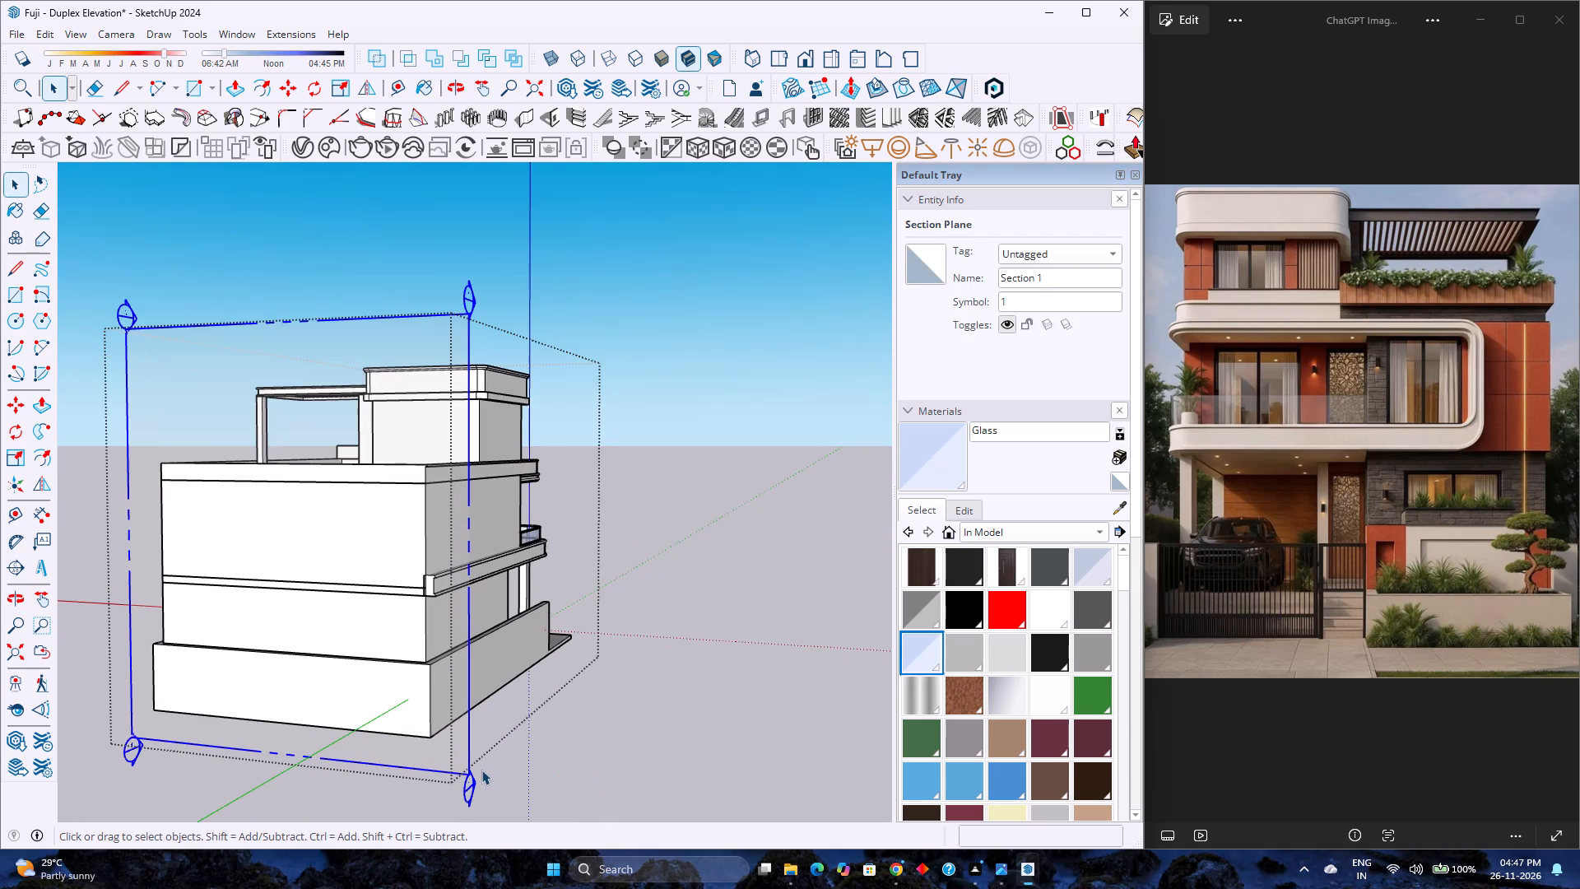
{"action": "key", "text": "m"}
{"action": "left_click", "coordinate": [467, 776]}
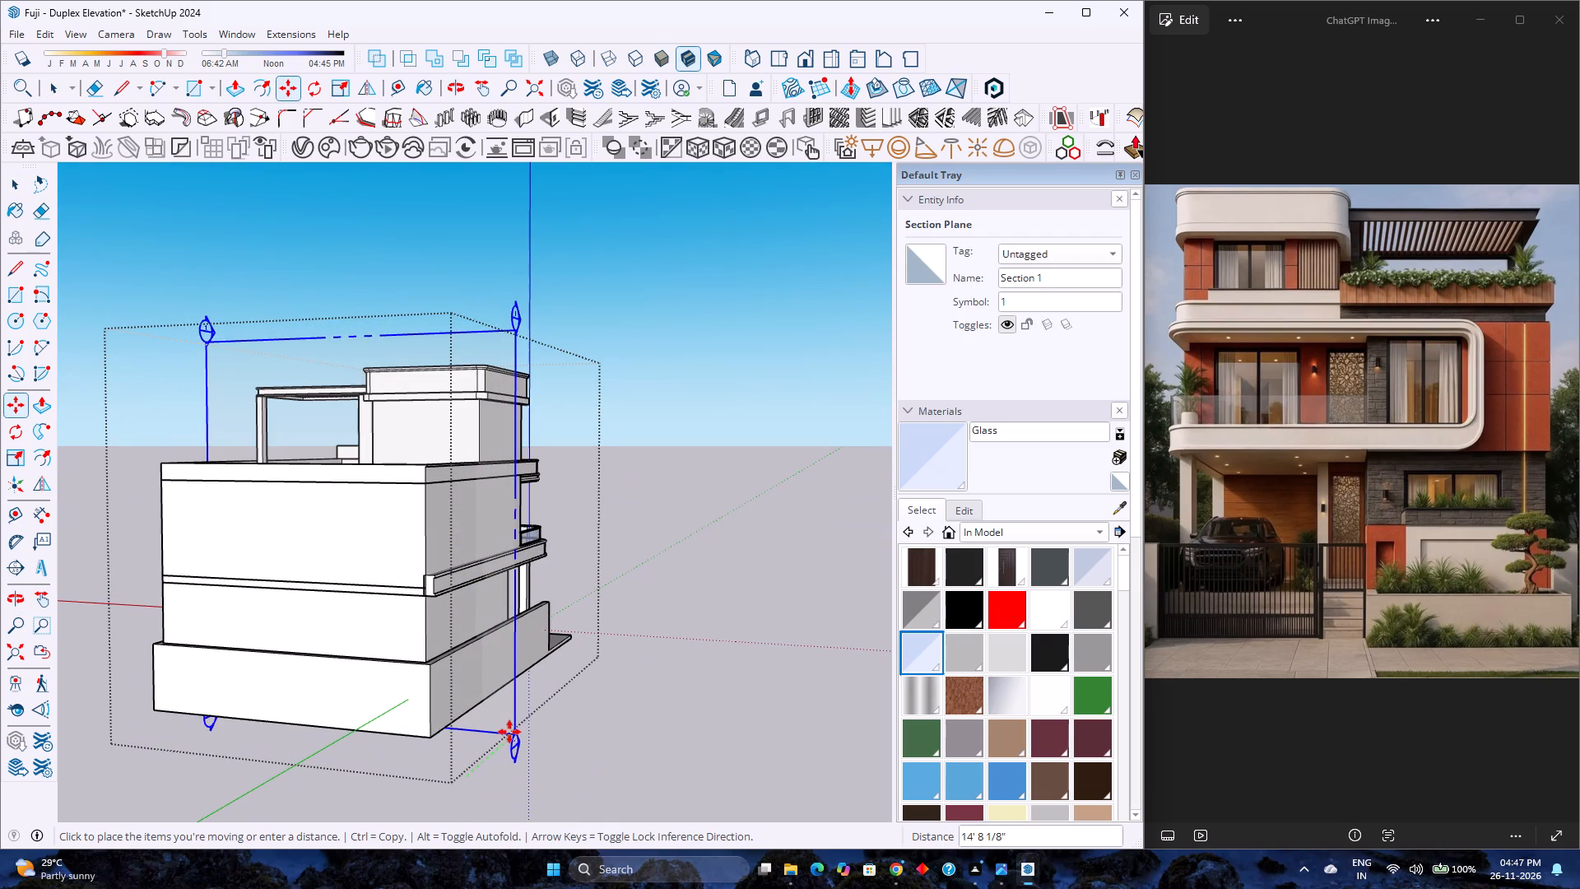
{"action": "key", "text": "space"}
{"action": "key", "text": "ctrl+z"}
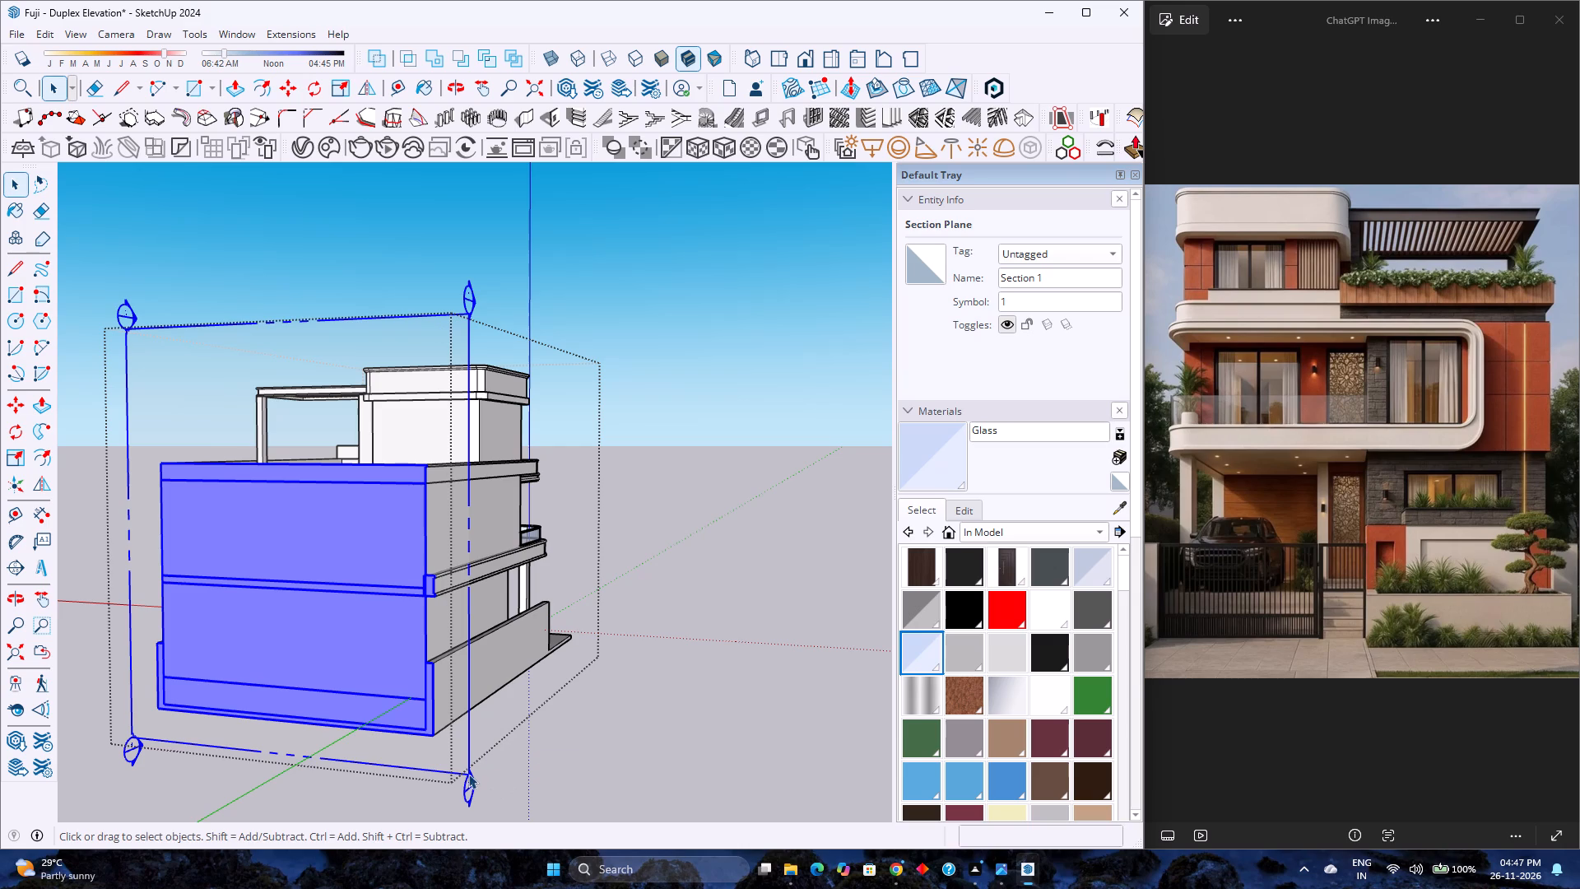
Move the active section plane about 41' forward from the rear so it cuts through the ground-floor front wall's window openings.
{"action": "key", "text": "m"}
{"action": "left_click", "coordinate": [465, 774]}
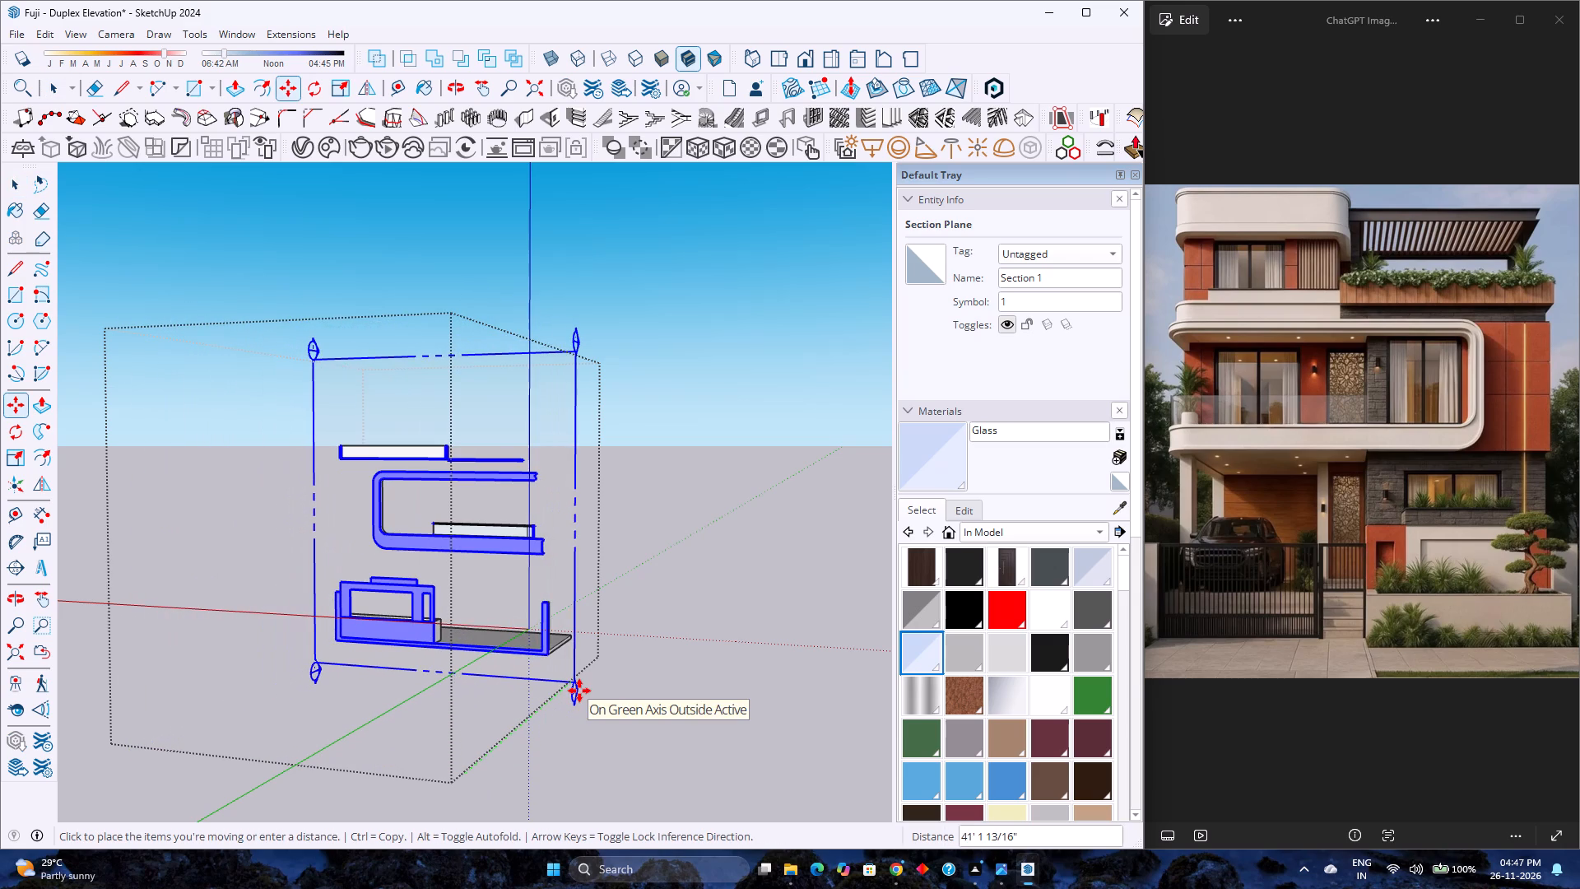
{"action": "scroll", "coordinate": [579, 690], "scroll_direction": "up", "scroll_amount": 7}
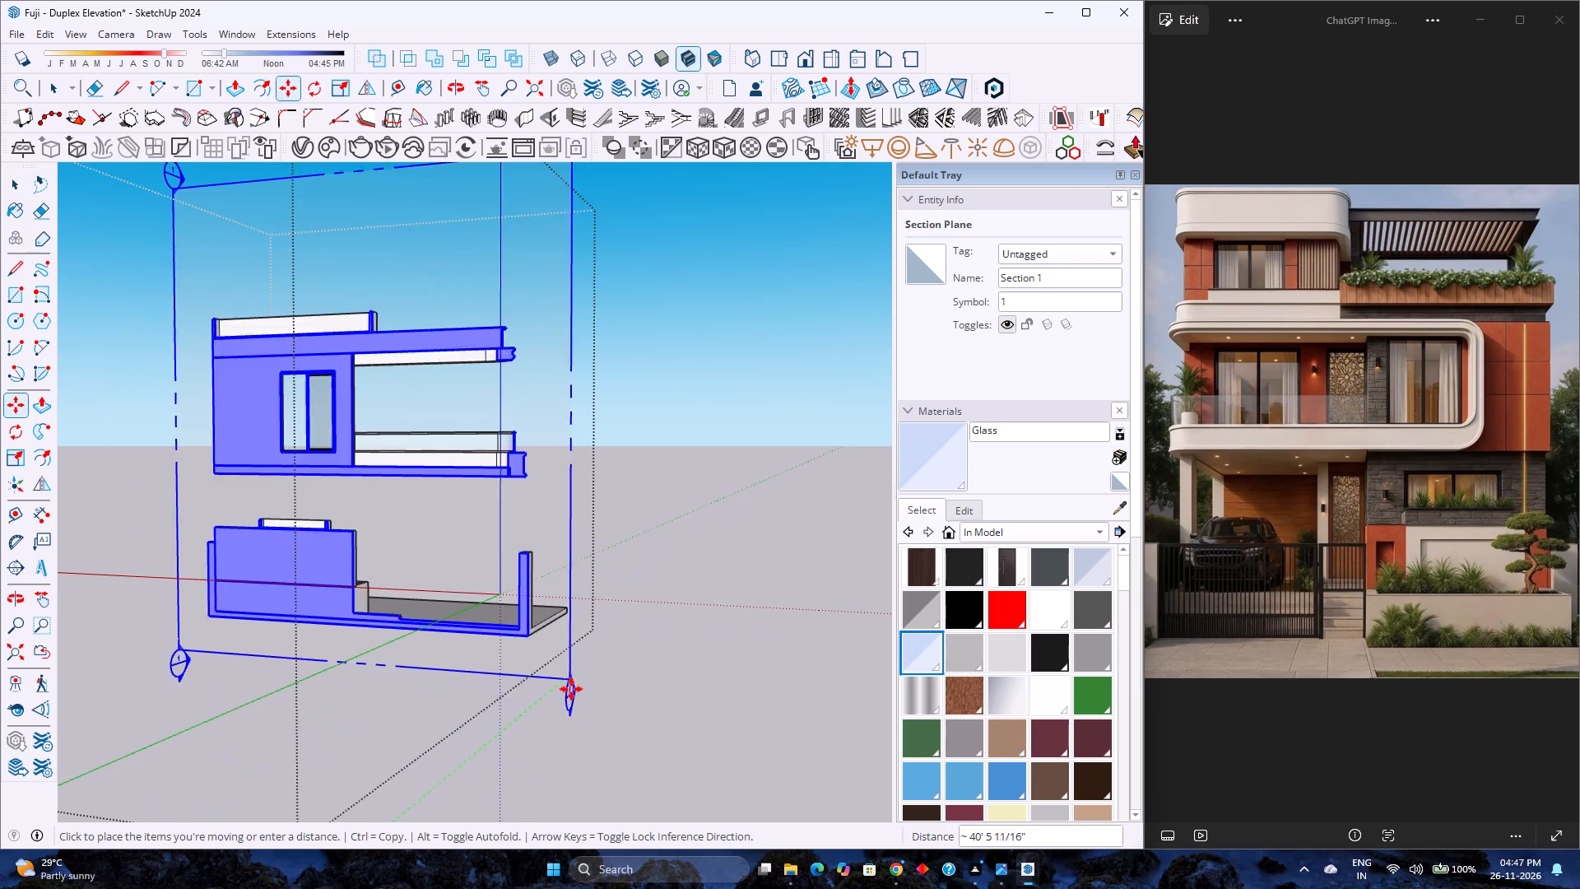
{"action": "scroll", "coordinate": [563, 681], "scroll_direction": "up", "scroll_amount": 4}
{"action": "middle_click_drag", "start_coordinate": [558, 675], "coordinate": [616, 764], "text": "shift"}
{"action": "middle_click", "coordinate": [616, 764]}
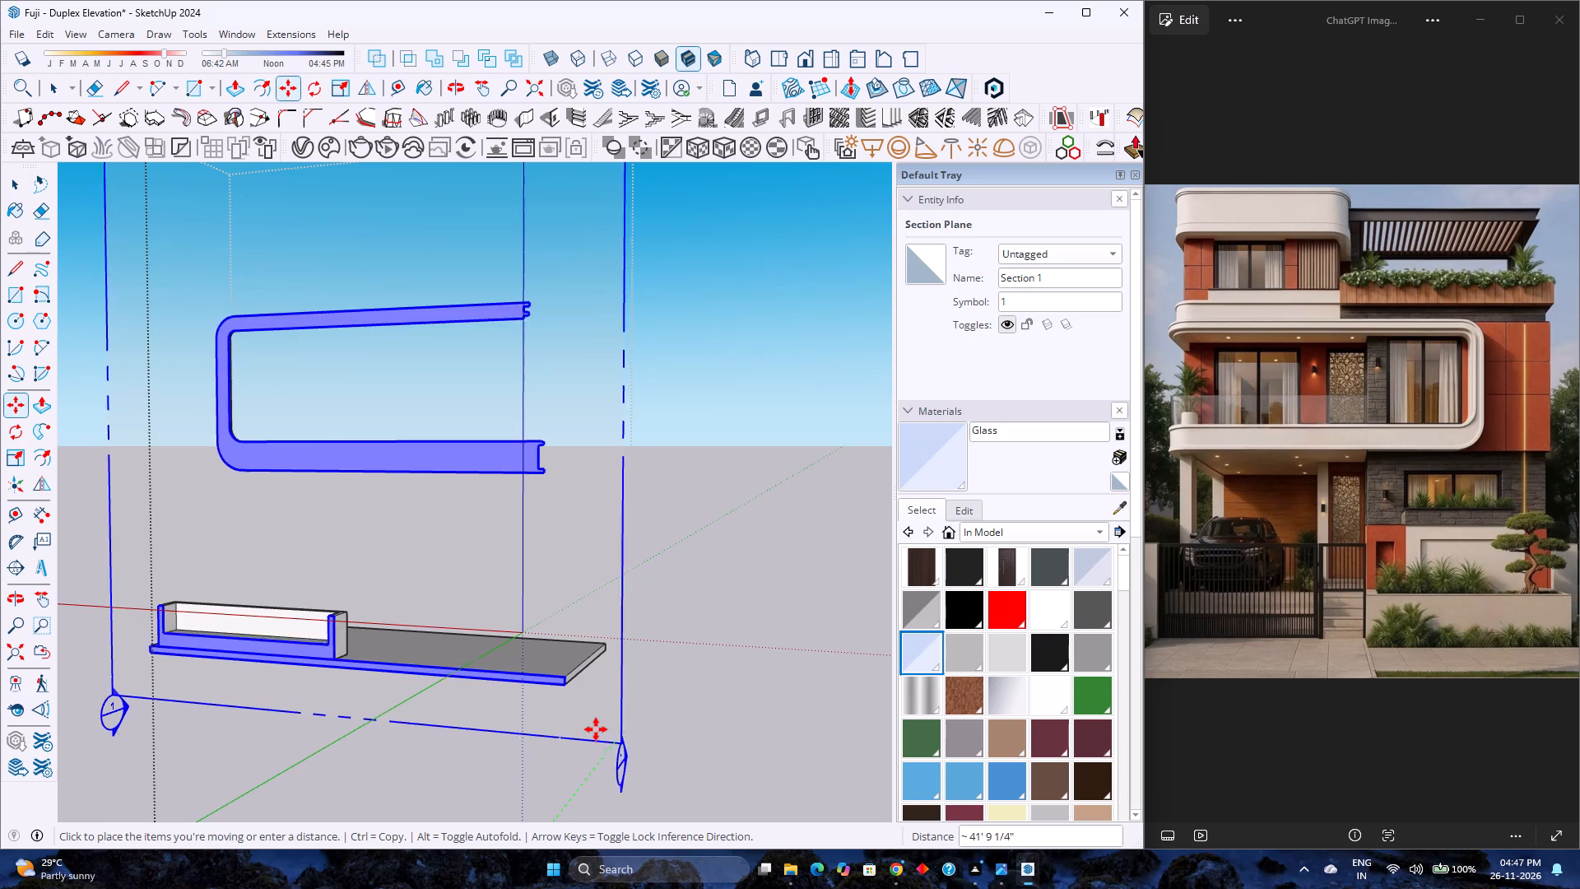
{"action": "left_click", "coordinate": [596, 729]}
Move the section plane about 2" closer to the recess frames inside the ground-floor front wall's openings.
{"action": "scroll", "coordinate": [328, 571], "scroll_direction": "up", "scroll_amount": 6}
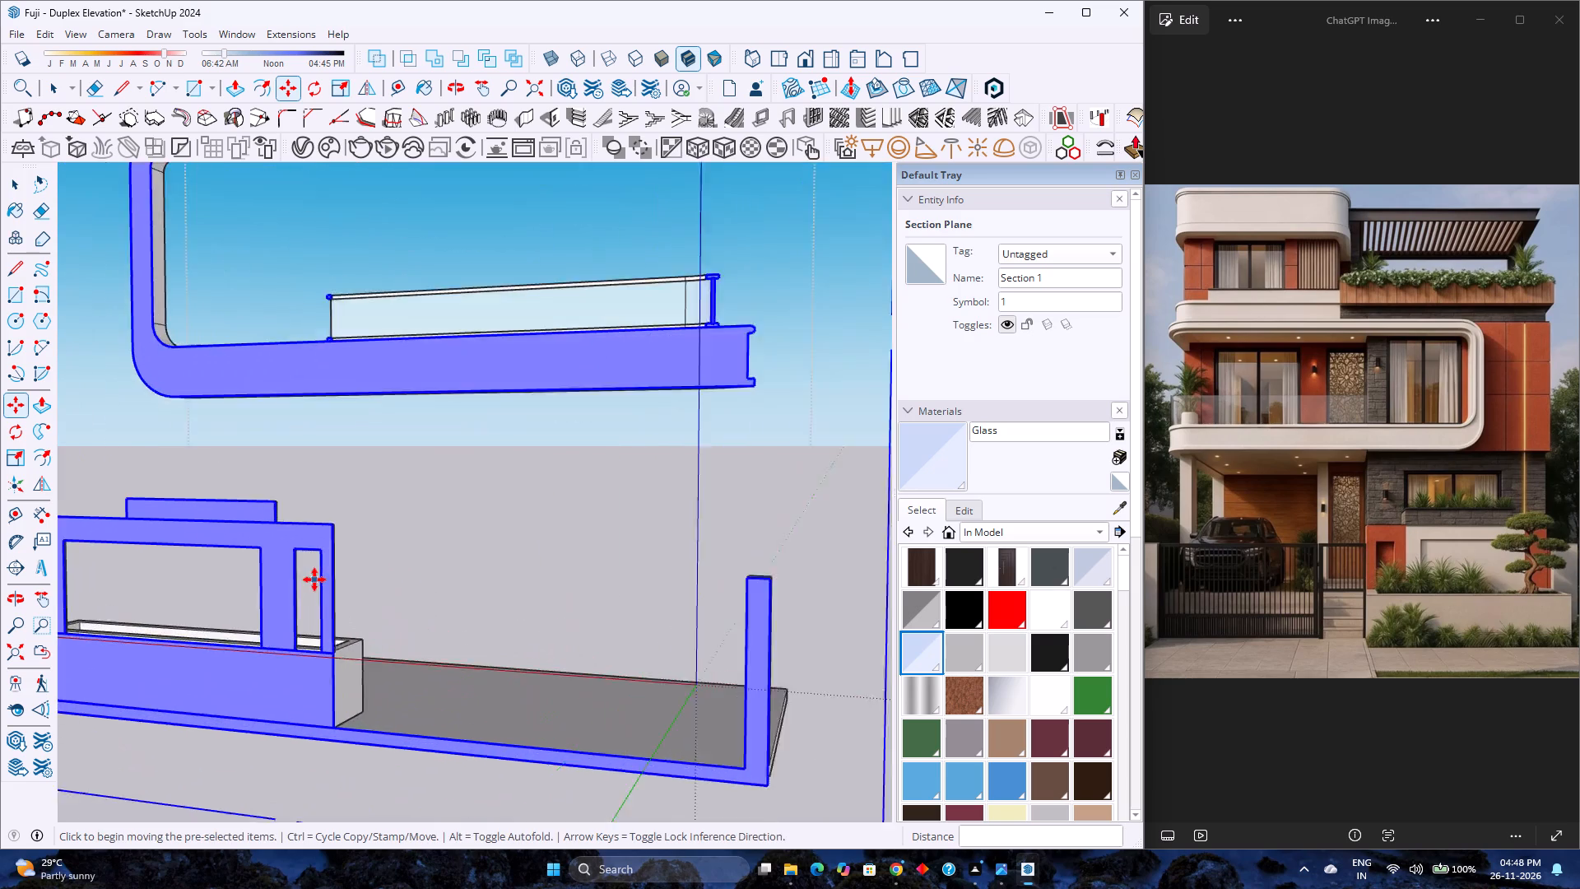
{"action": "scroll", "coordinate": [314, 579], "scroll_direction": "up", "scroll_amount": 5}
{"action": "middle_click_drag", "start_coordinate": [308, 594], "coordinate": [553, 585]}
{"action": "middle_click", "coordinate": [553, 585]}
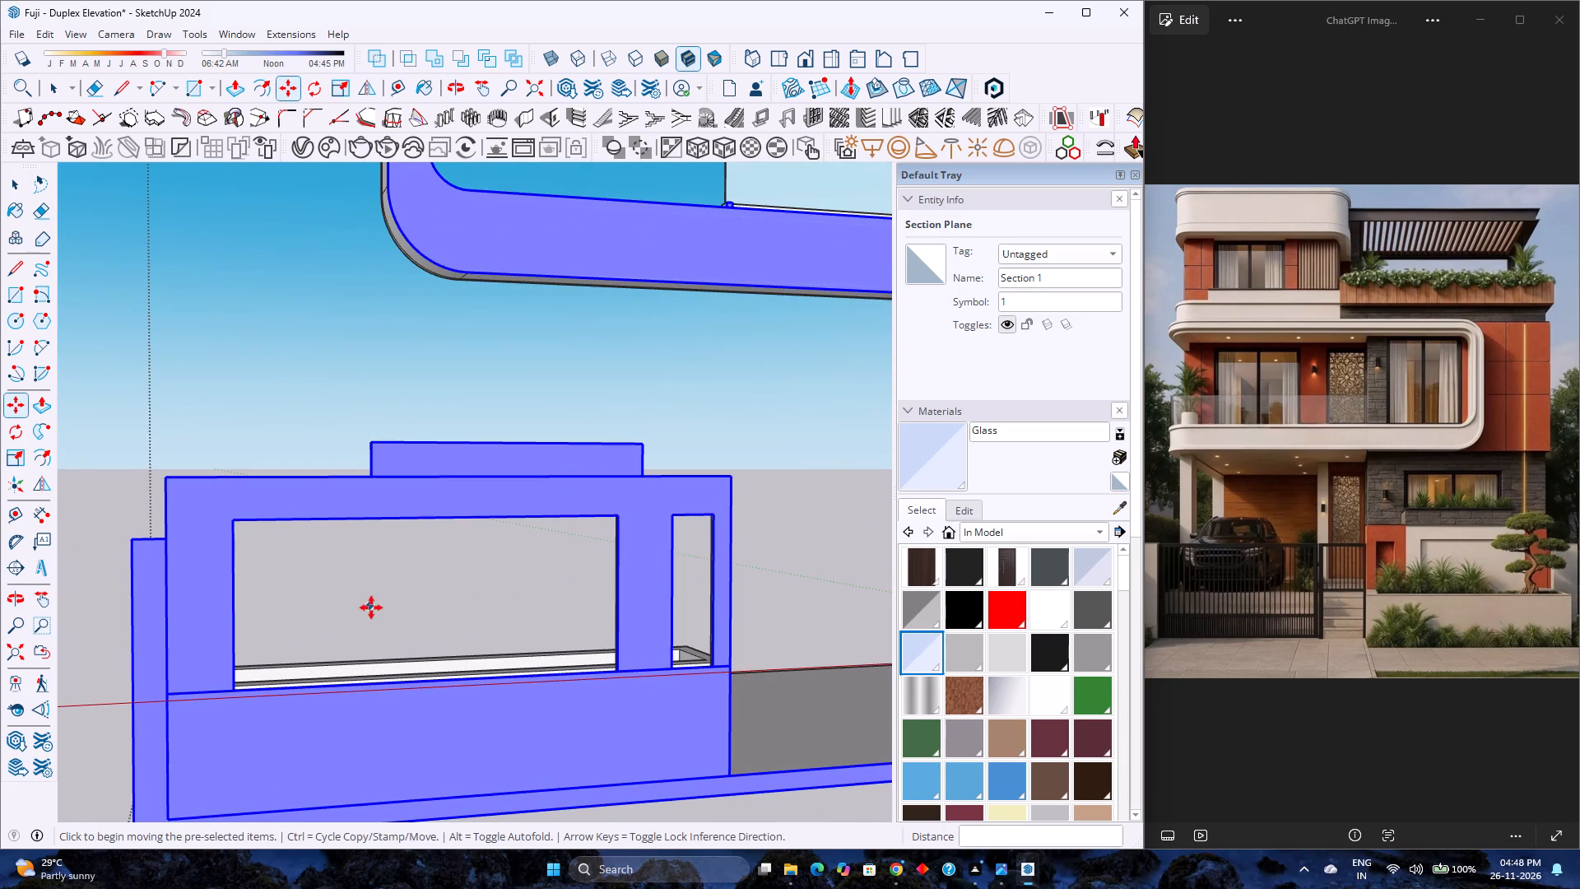
{"action": "scroll", "coordinate": [371, 607], "scroll_direction": "up", "scroll_amount": 1}
{"action": "middle_click_drag", "start_coordinate": [377, 613], "coordinate": [639, 617]}
{"action": "middle_click", "coordinate": [639, 617]}
{"action": "scroll", "coordinate": [774, 650], "scroll_direction": "up", "scroll_amount": 9}
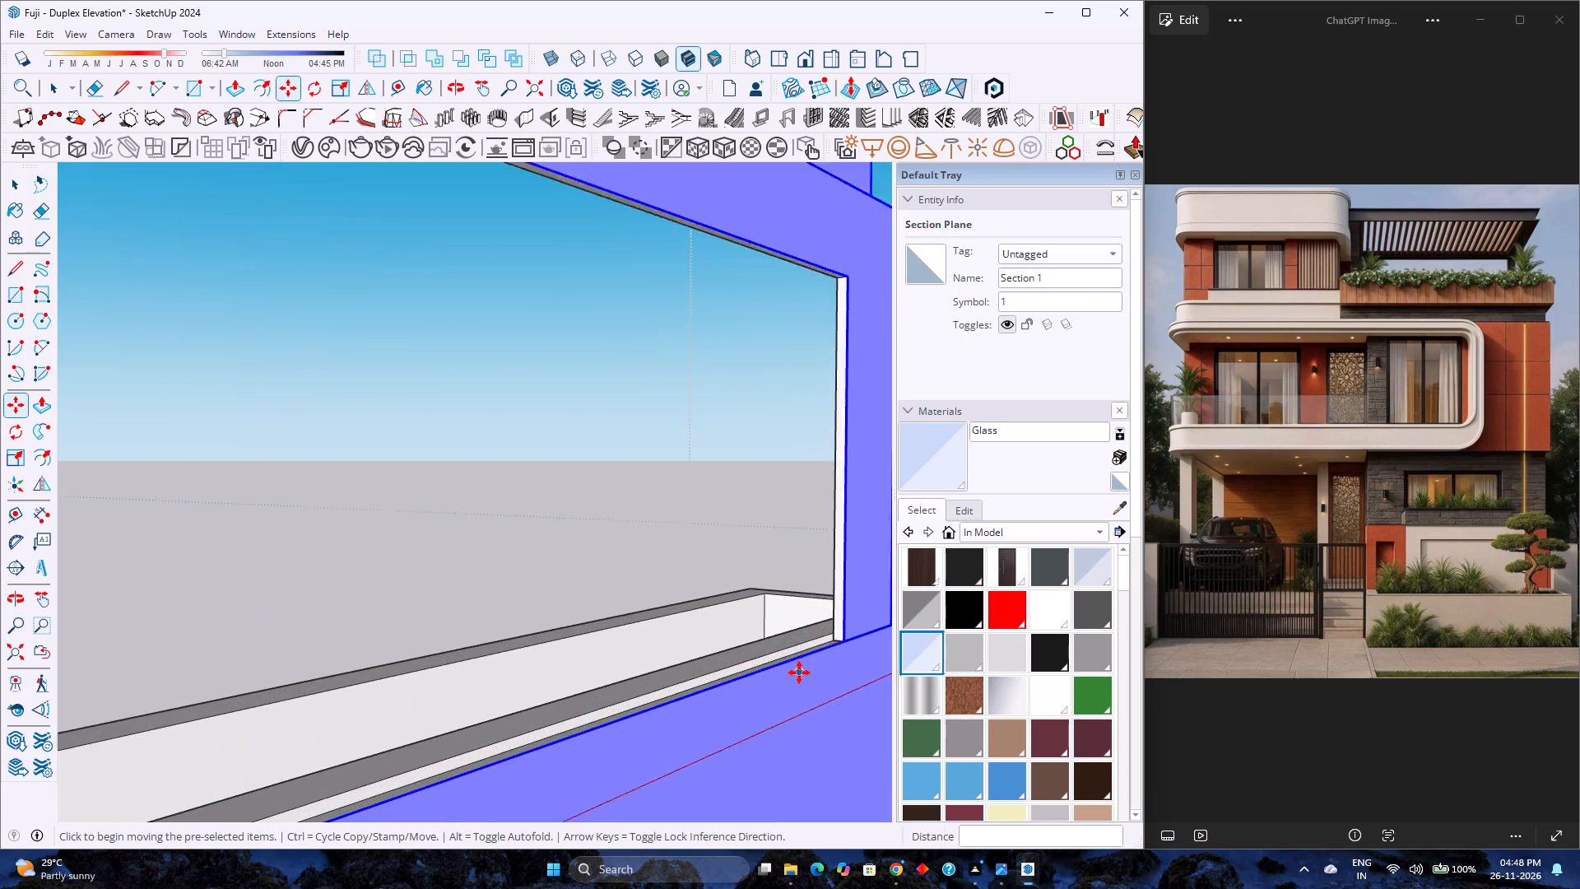
{"action": "scroll", "coordinate": [799, 673], "scroll_direction": "up", "scroll_amount": 2}
{"action": "middle_click_drag", "start_coordinate": [797, 672], "coordinate": [693, 620], "text": "shift"}
{"action": "scroll", "coordinate": [684, 607], "scroll_direction": "down", "scroll_amount": 7}
{"action": "scroll", "coordinate": [813, 574], "scroll_direction": "up", "scroll_amount": 3}
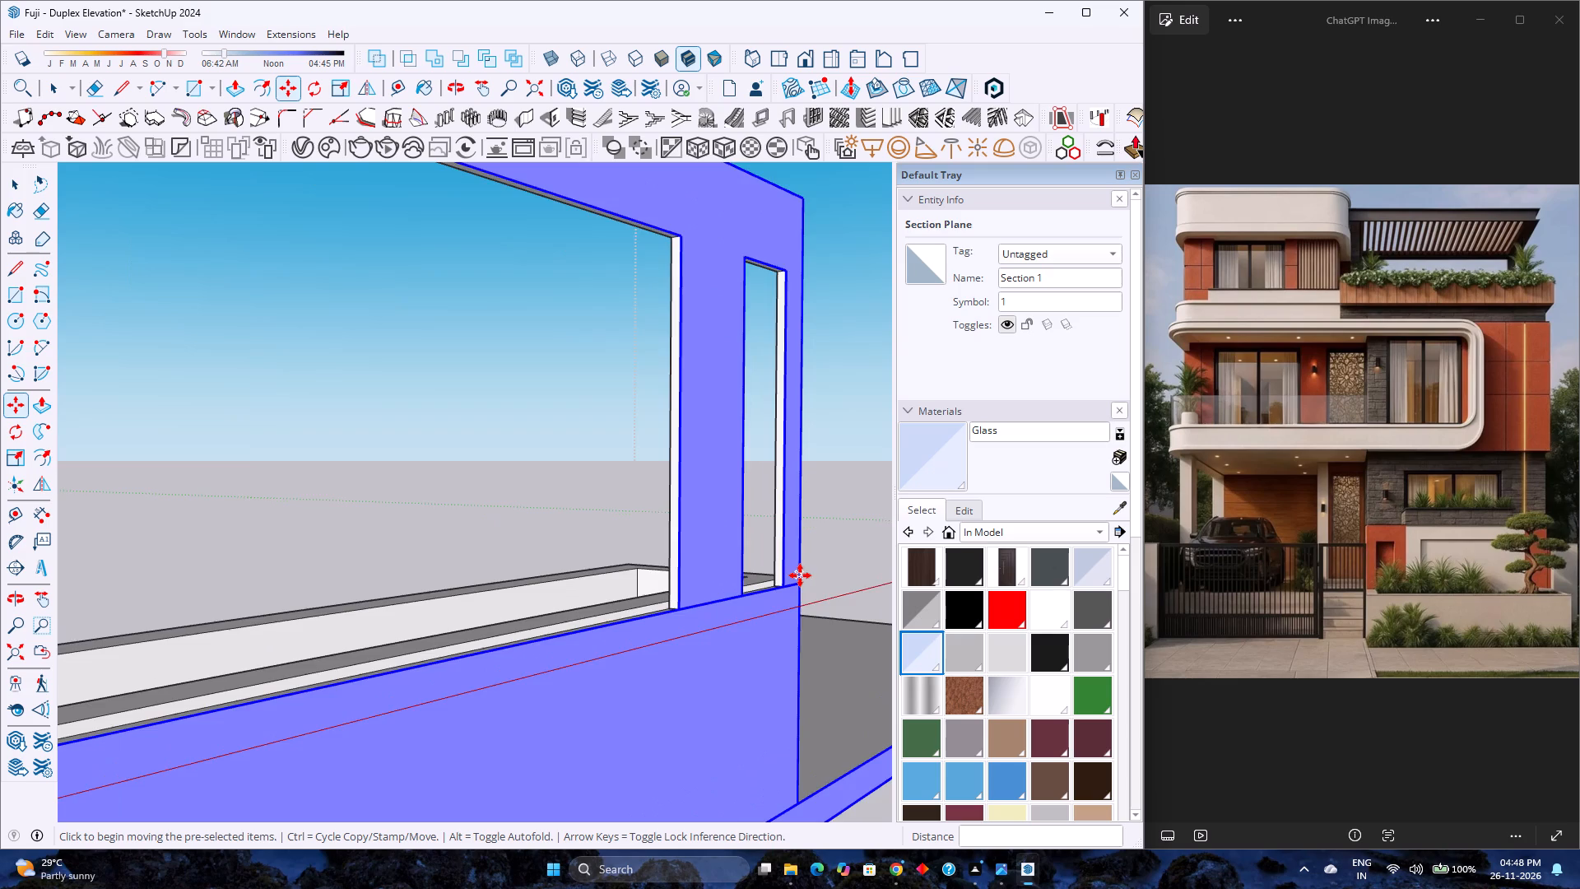
{"action": "scroll", "coordinate": [800, 576], "scroll_direction": "up", "scroll_amount": 11}
{"action": "left_click", "coordinate": [751, 603]}
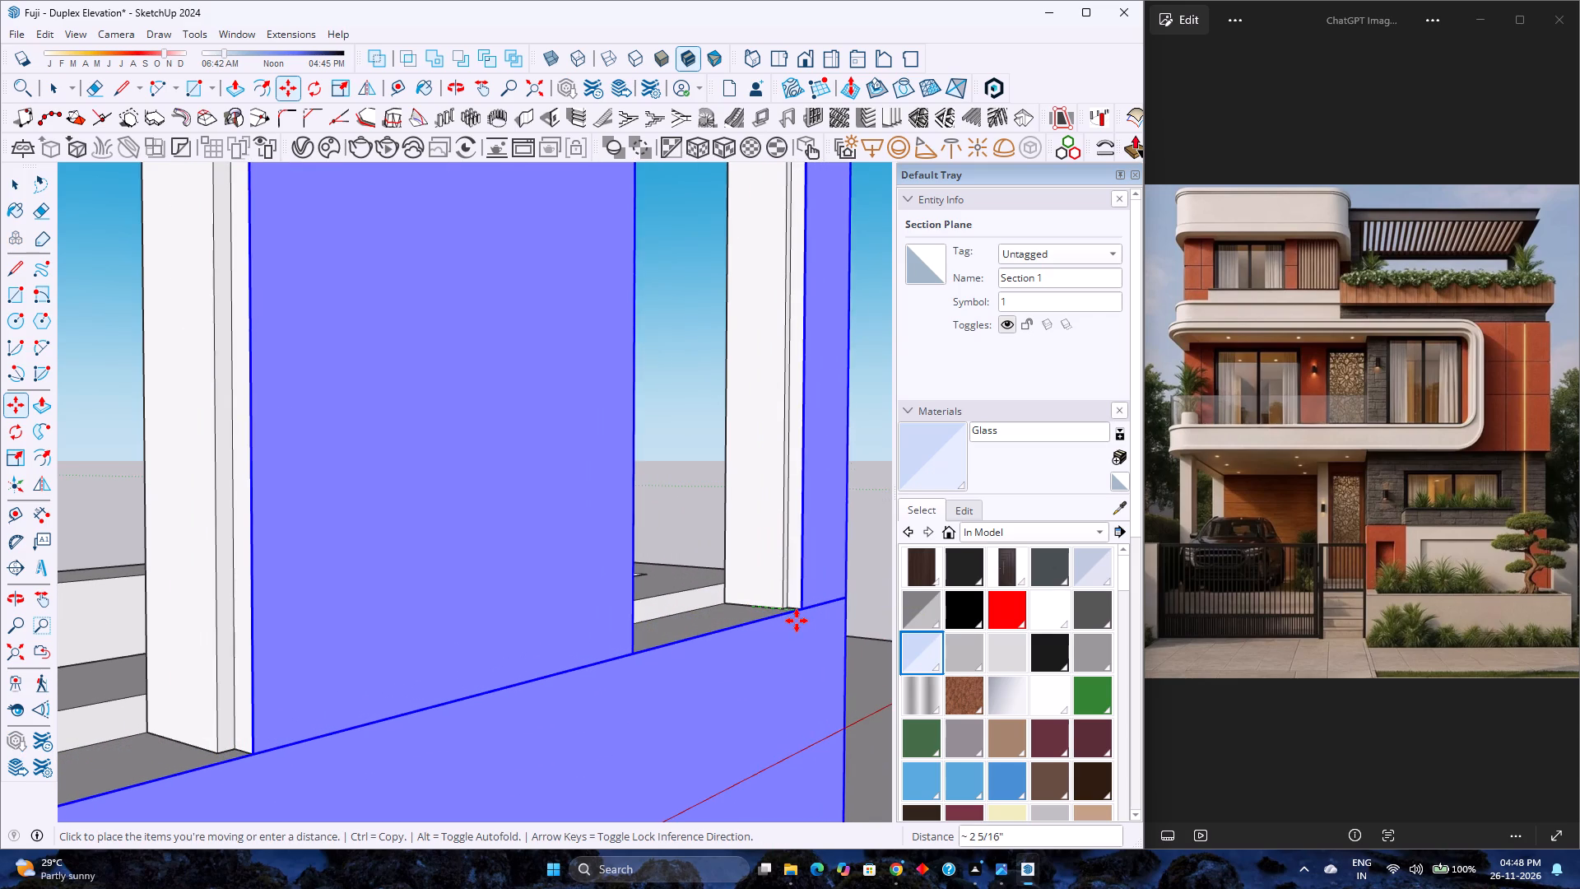
{"action": "left_click", "coordinate": [792, 617]}
{"action": "scroll", "coordinate": [777, 627], "scroll_direction": "up", "scroll_amount": 6}
{"action": "middle_click_drag", "start_coordinate": [777, 627], "coordinate": [713, 628]}
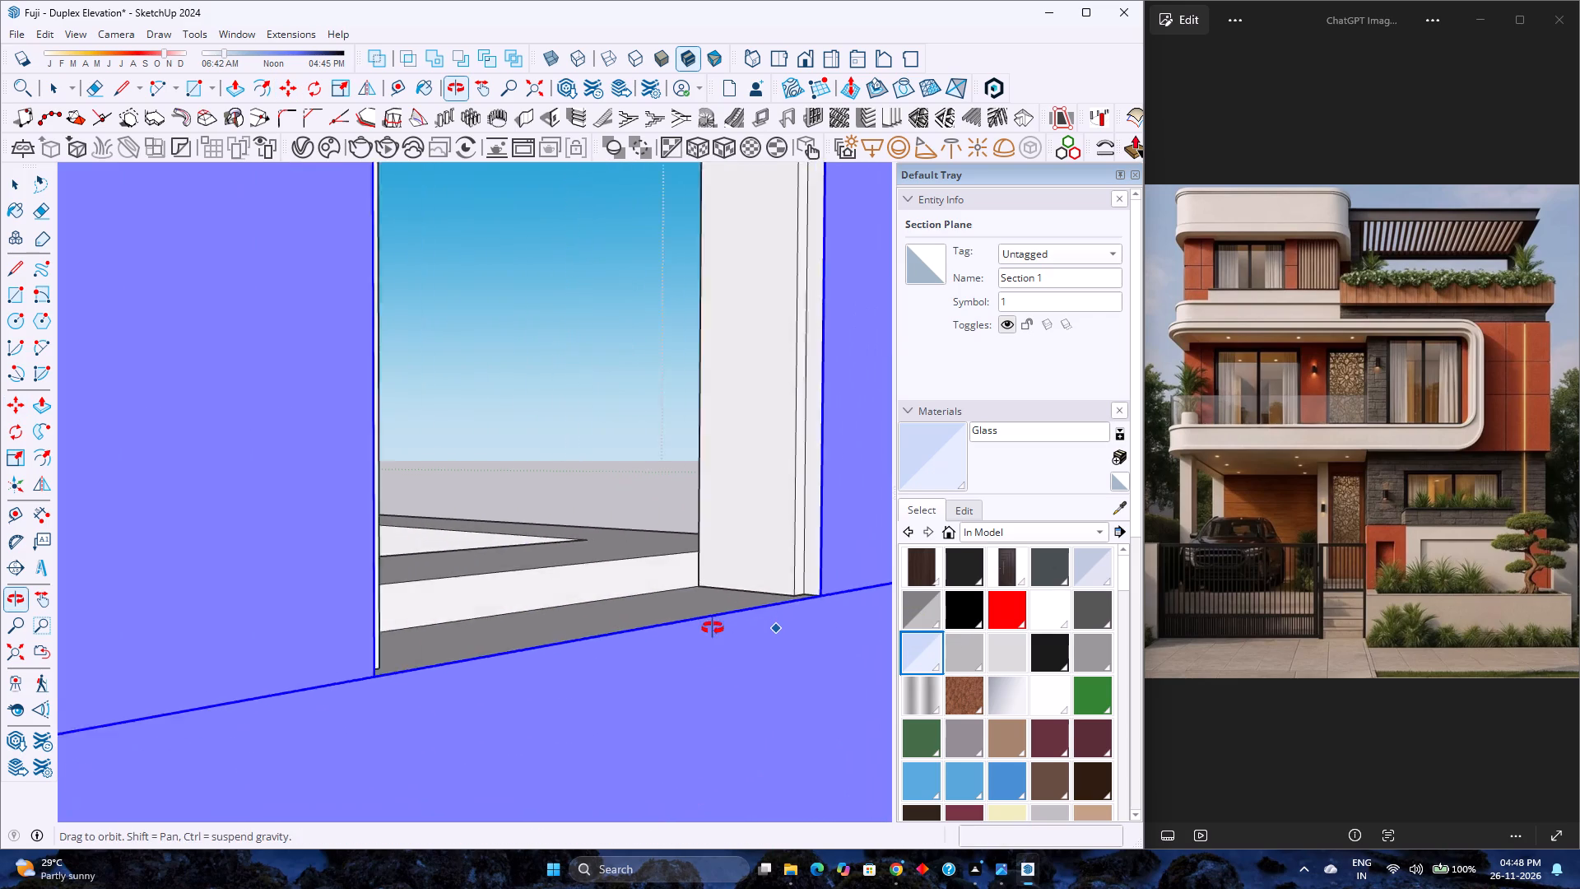
{"action": "middle_click_drag", "start_coordinate": [713, 628], "coordinate": [508, 652]}
{"action": "scroll", "coordinate": [508, 652], "scroll_direction": "down", "scroll_amount": 8}
{"action": "key", "text": "space"}
{"action": "scroll", "coordinate": [524, 647], "scroll_direction": "down", "scroll_amount": 9}
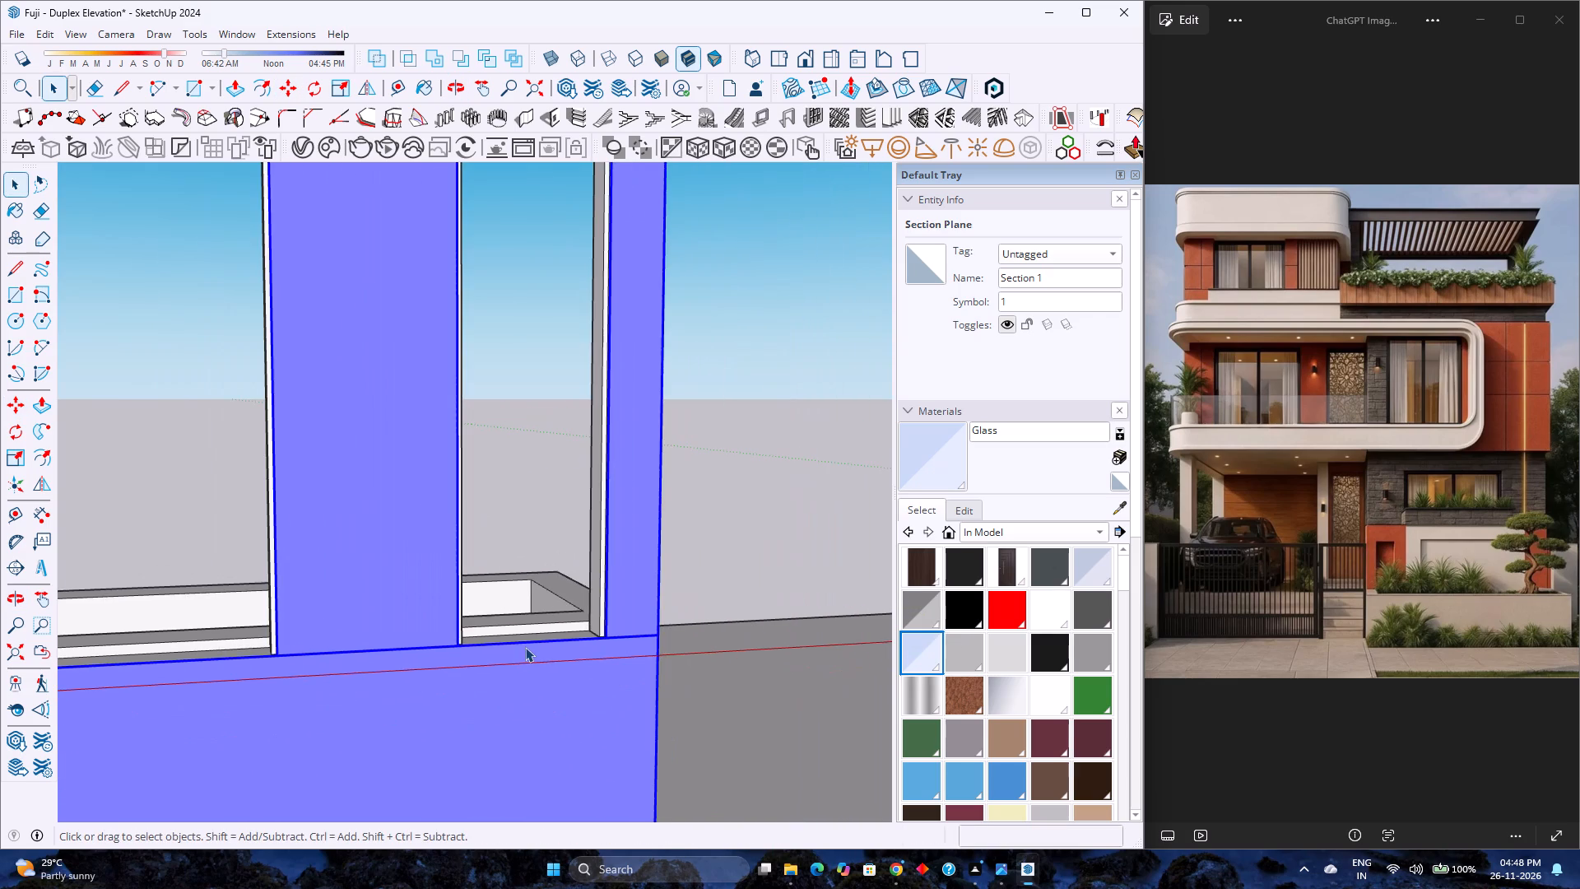
Open the ground-floor wall group for editing at the narrow opening.
{"action": "scroll", "coordinate": [575, 603], "scroll_direction": "up", "scroll_amount": 4}
{"action": "double_click", "coordinate": [607, 625]}
{"action": "scroll", "coordinate": [607, 625], "scroll_direction": "up", "scroll_amount": 4}
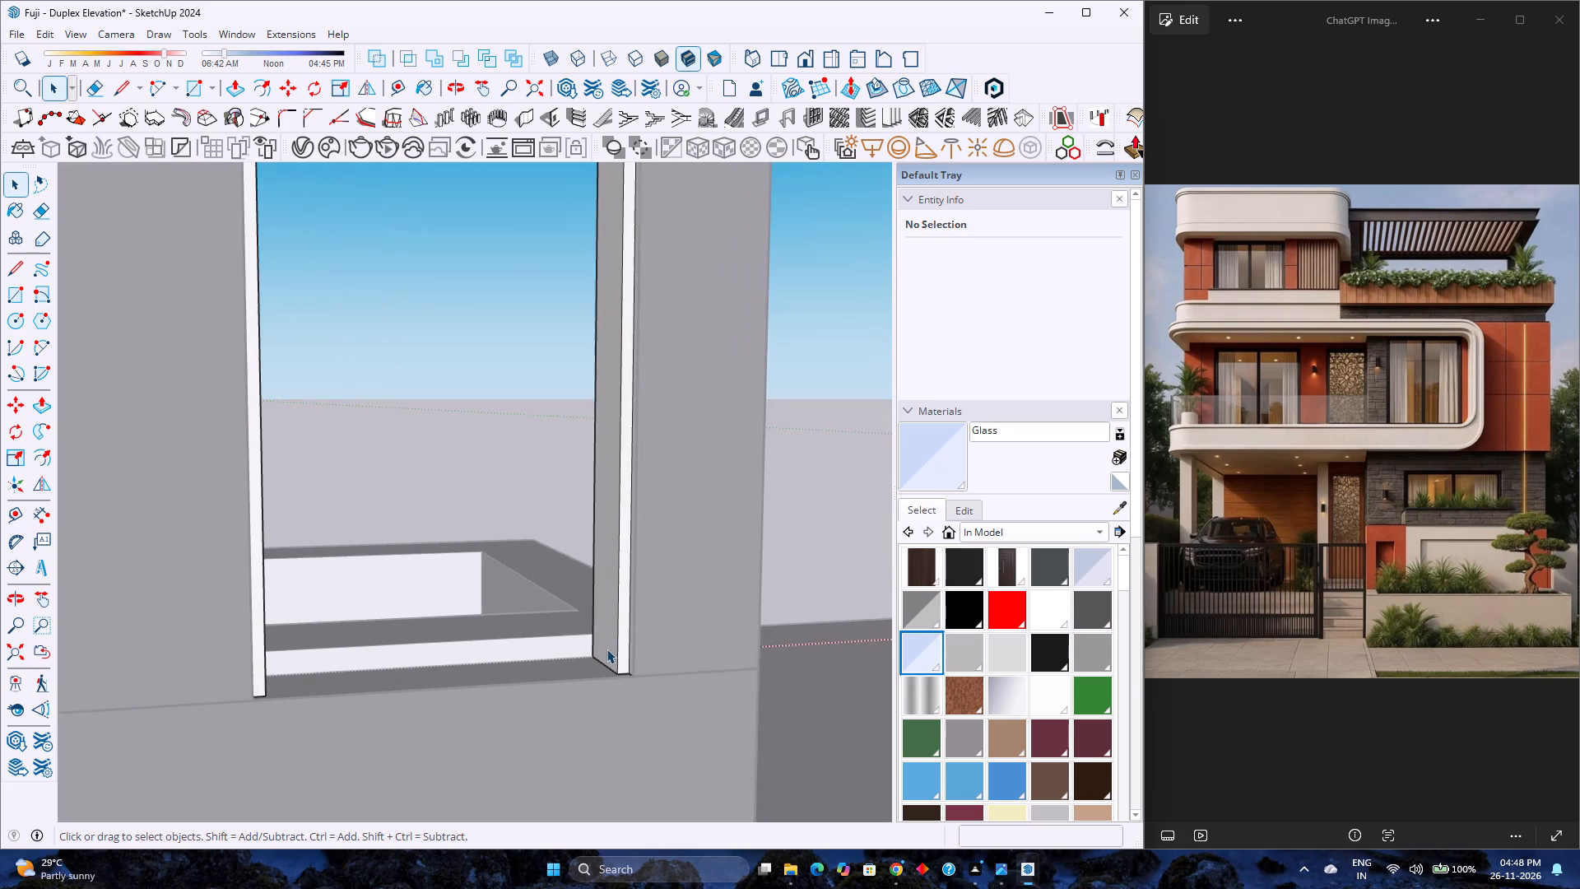
Offset the thin frame face around the narrow opening inward about 1/8" to form a central strip.
{"action": "scroll", "coordinate": [606, 650], "scroll_direction": "up", "scroll_amount": 2}
{"action": "left_click", "coordinate": [624, 640]}
{"action": "scroll", "coordinate": [625, 649], "scroll_direction": "down", "scroll_amount": 8}
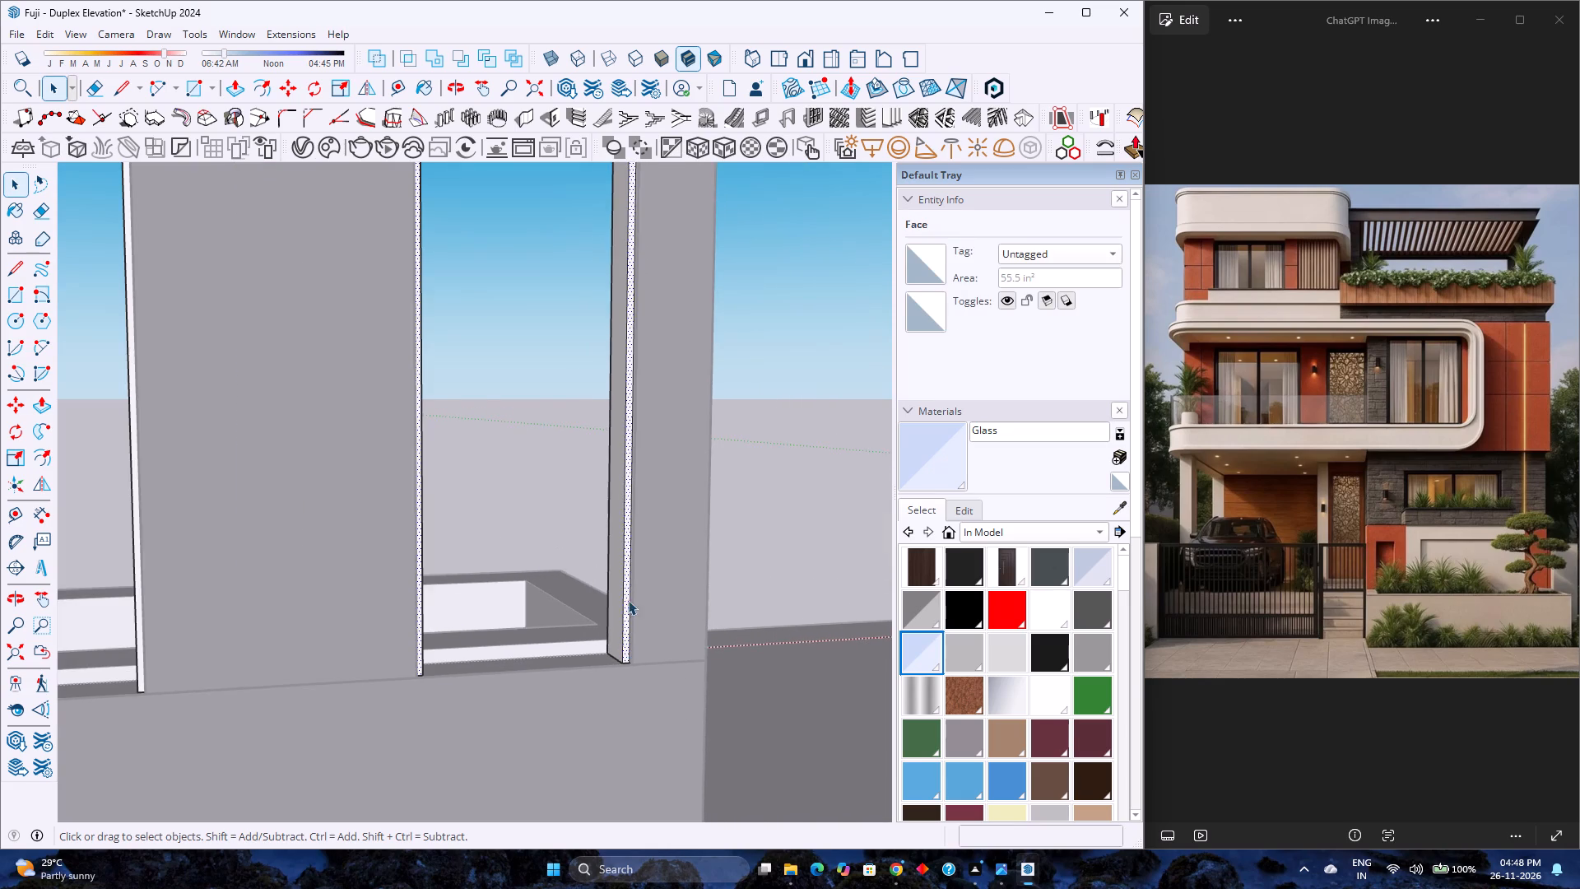
{"action": "middle_click_drag", "start_coordinate": [628, 593], "coordinate": [658, 789], "text": "shift"}
{"action": "scroll", "coordinate": [653, 697], "scroll_direction": "down", "scroll_amount": 4}
{"action": "middle_click_drag", "start_coordinate": [649, 645], "coordinate": [599, 628]}
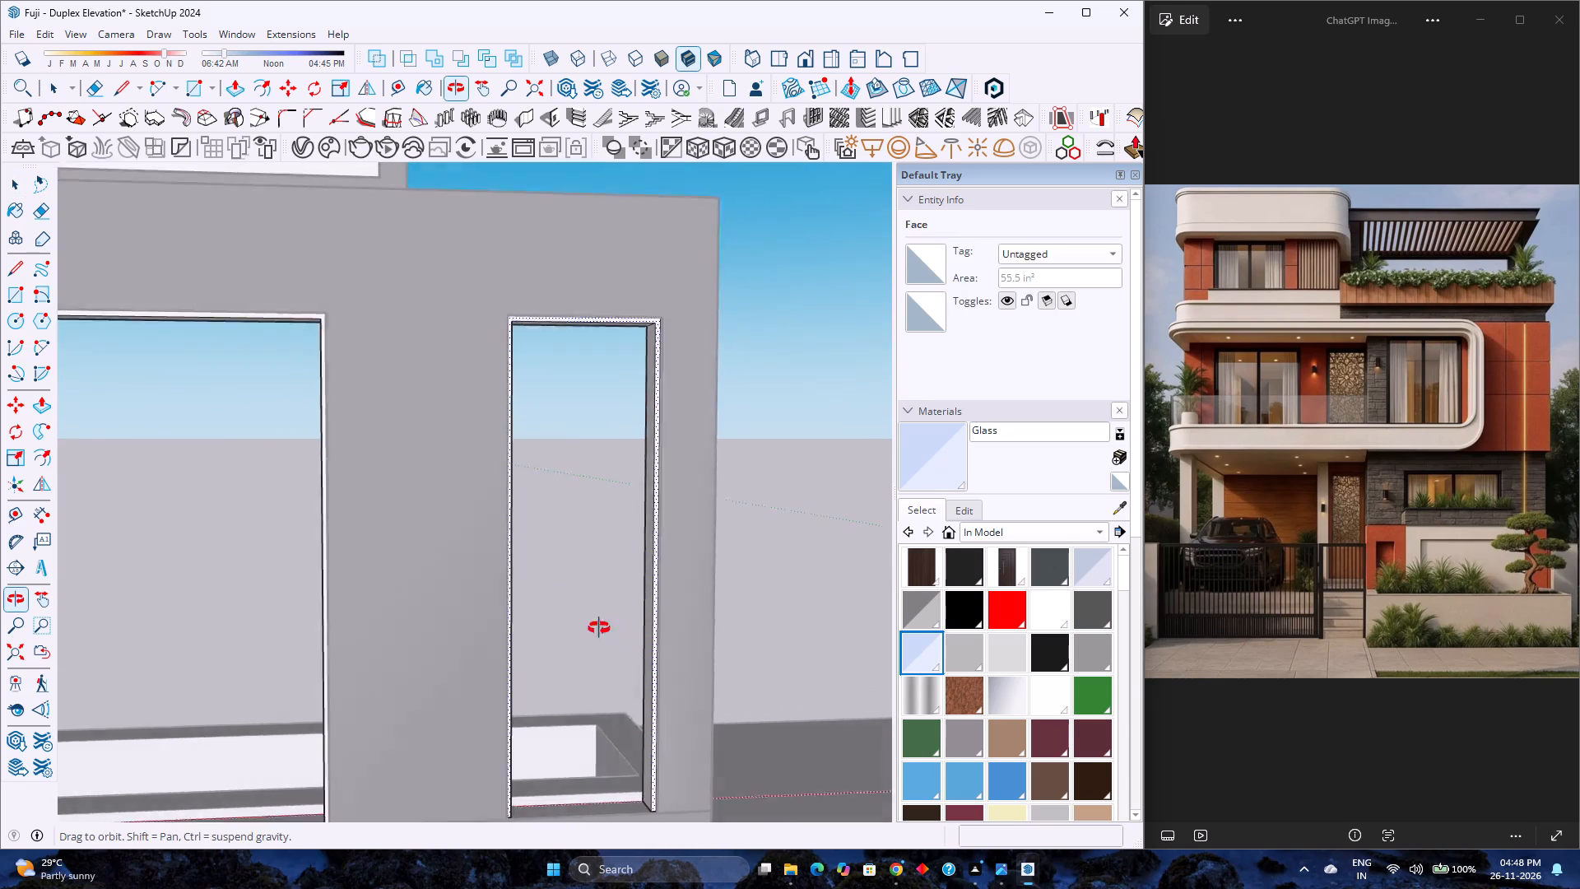
{"action": "middle_click_drag", "start_coordinate": [599, 628], "coordinate": [713, 573]}
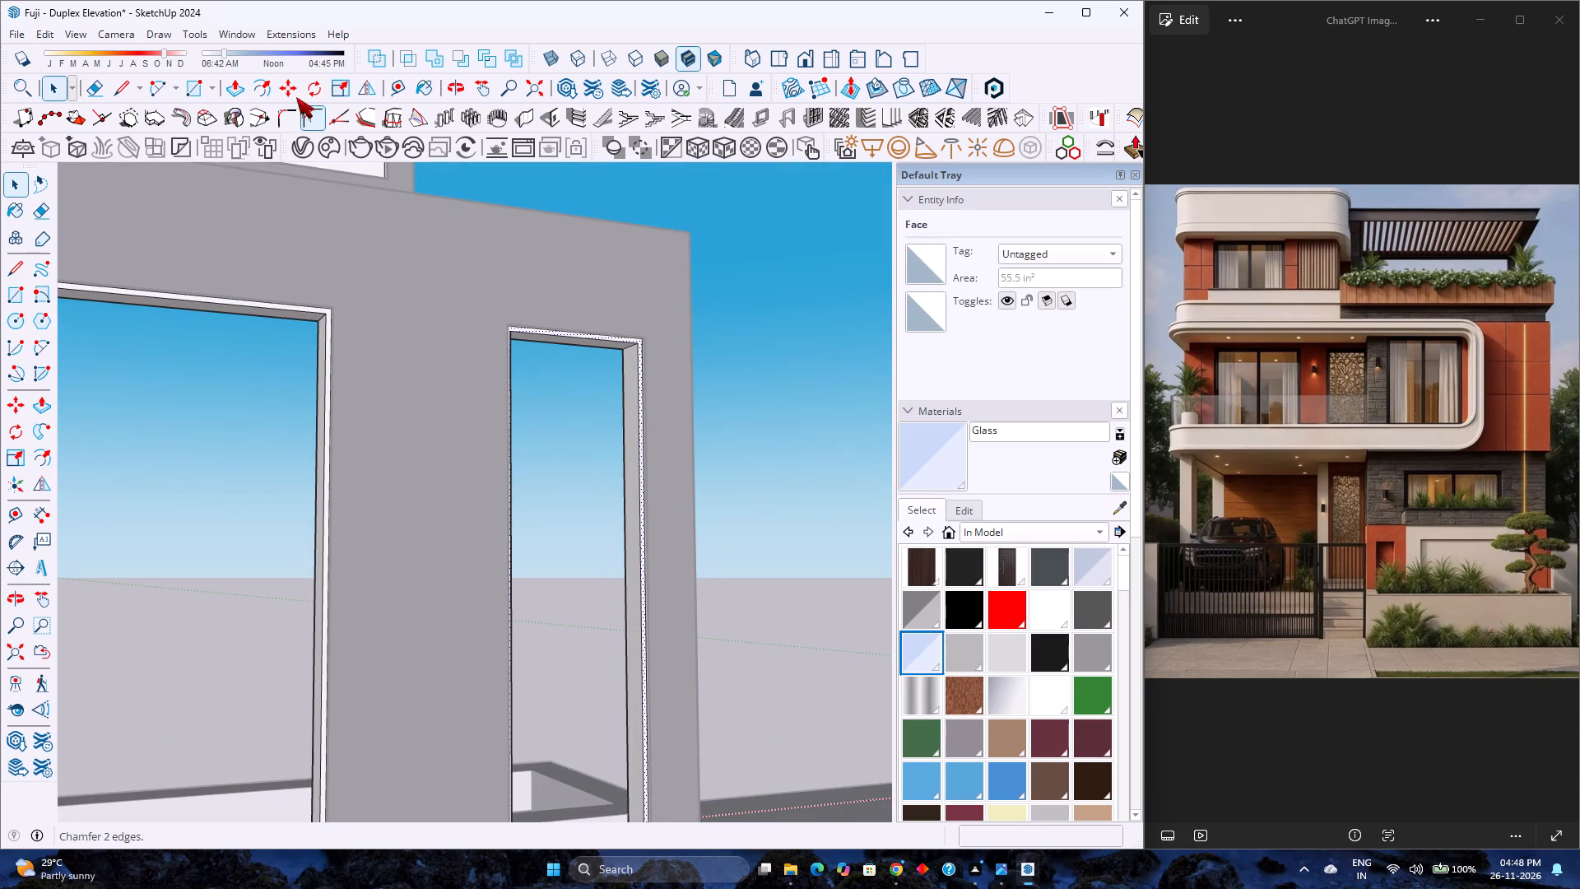
{"action": "left_click", "coordinate": [252, 87]}
{"action": "scroll", "coordinate": [620, 537], "scroll_direction": "up", "scroll_amount": 4}
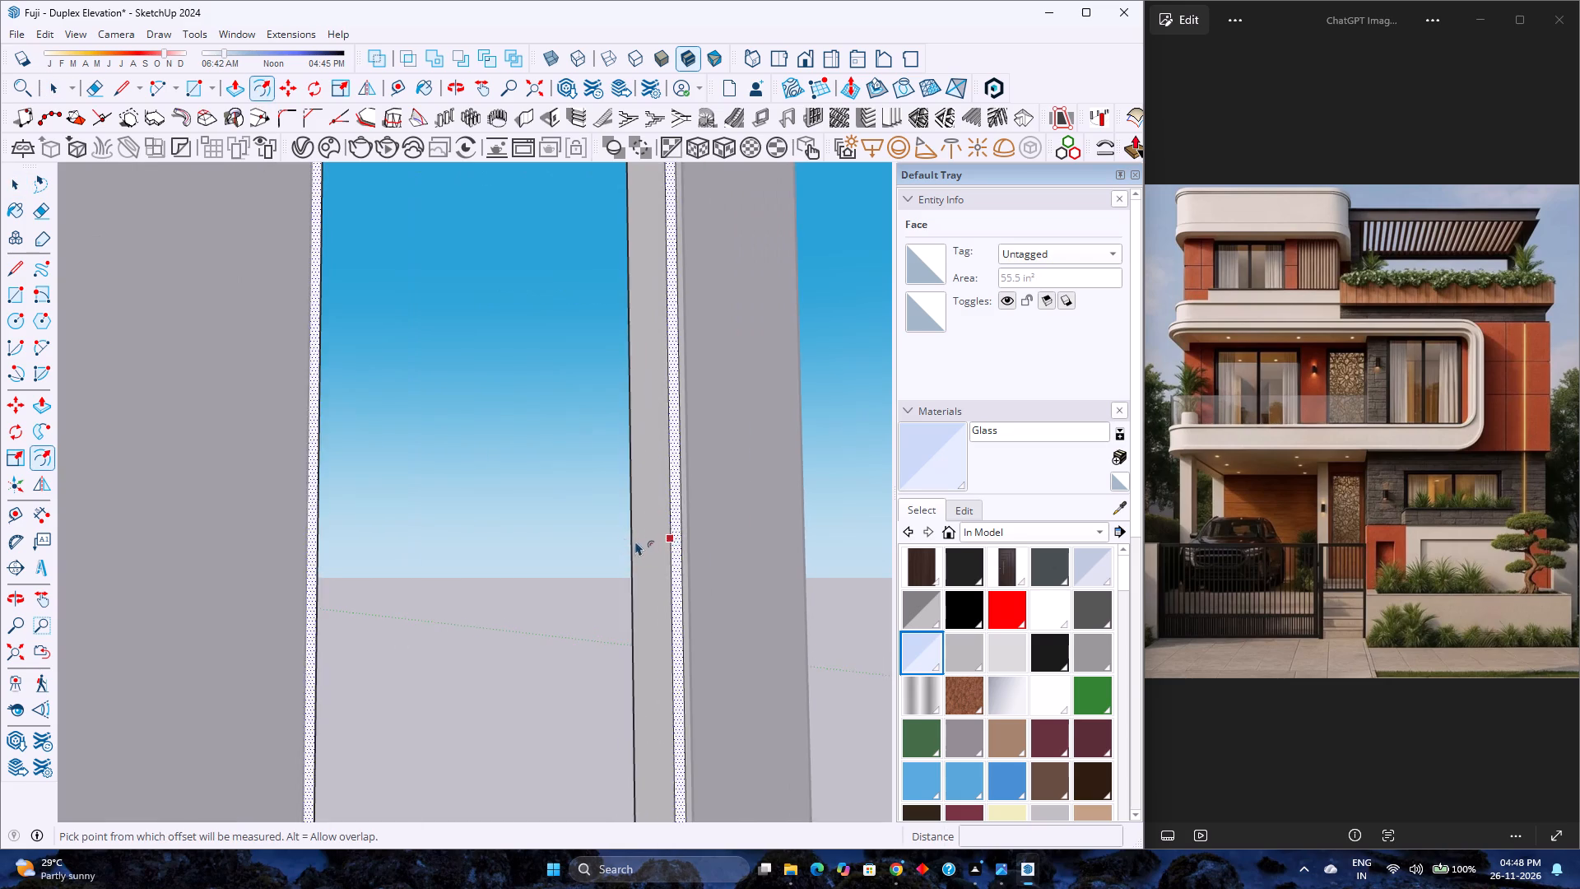
{"action": "scroll", "coordinate": [635, 541], "scroll_direction": "up", "scroll_amount": 3}
{"action": "left_click", "coordinate": [677, 567]}
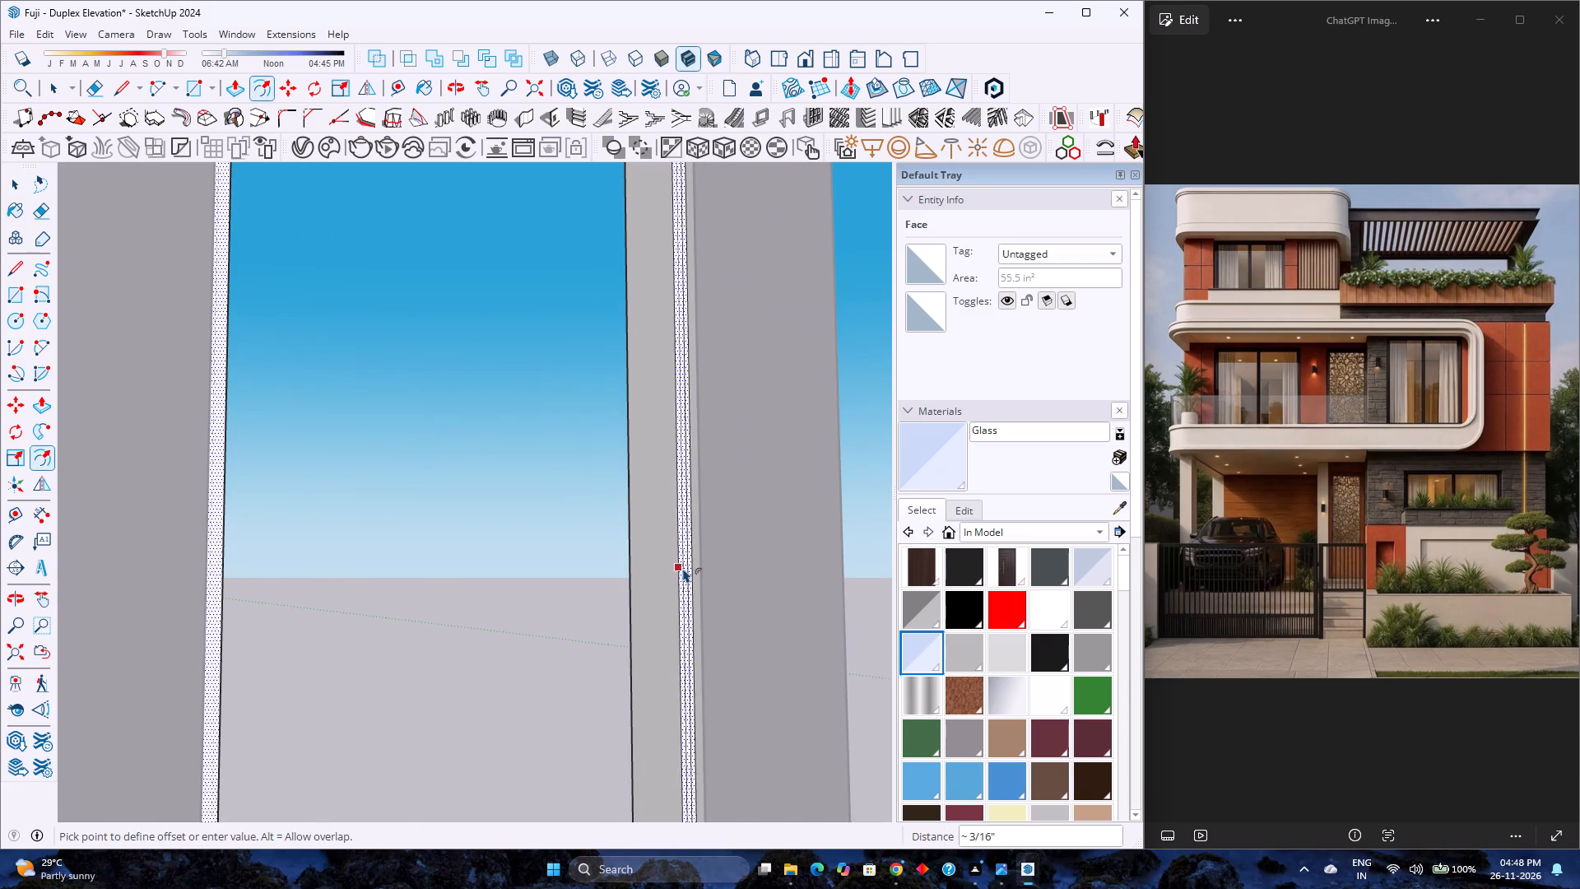
{"action": "scroll", "coordinate": [683, 568], "scroll_direction": "up", "scroll_amount": 19}
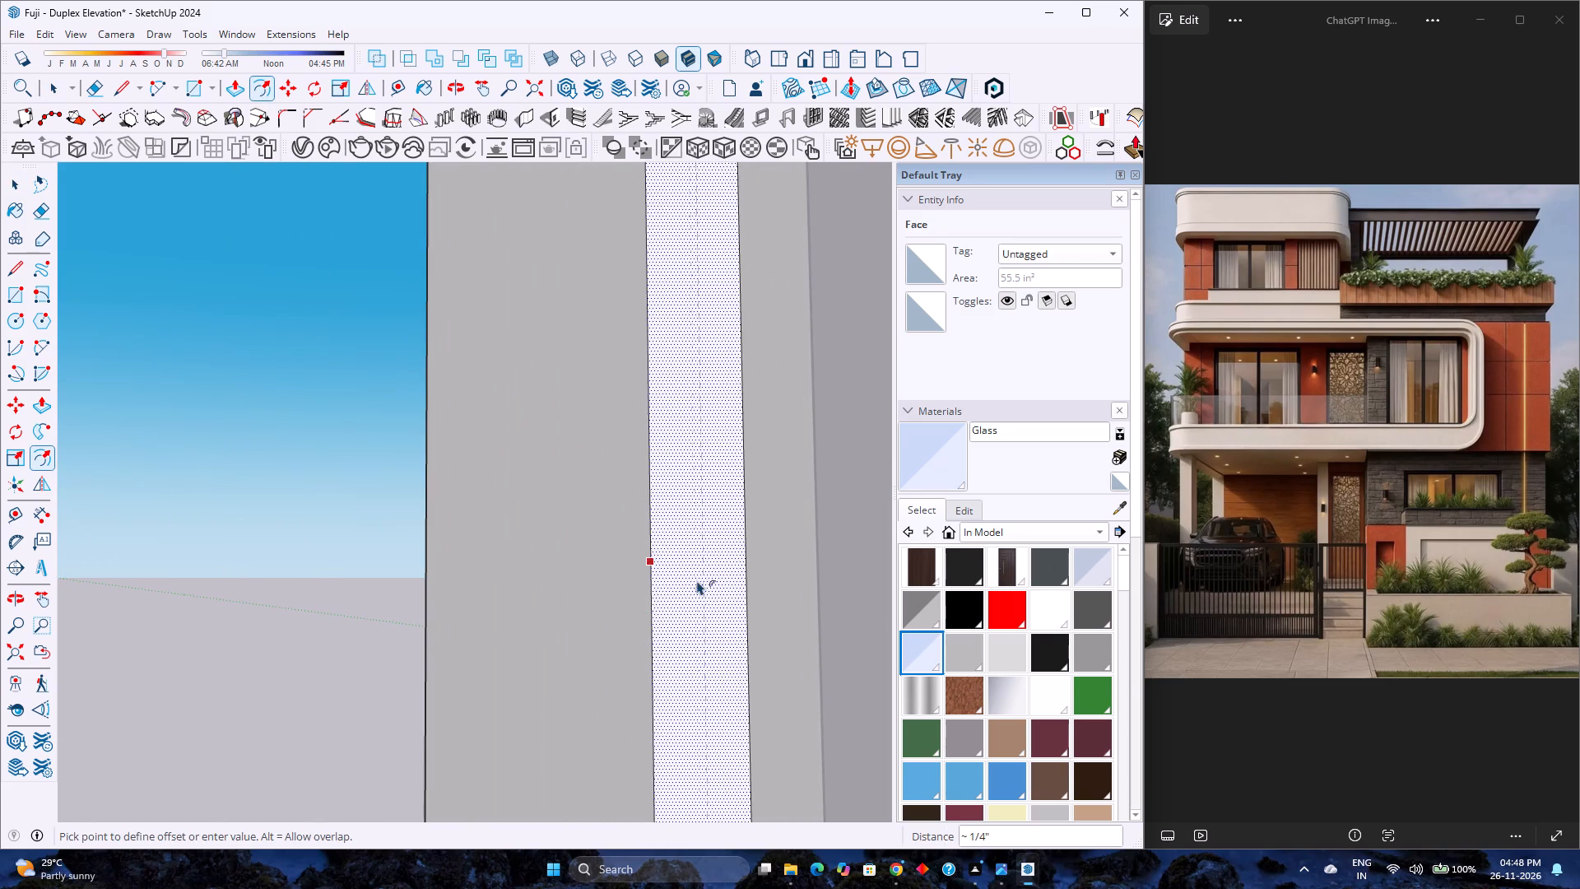
{"action": "scroll", "coordinate": [697, 582], "scroll_direction": "down", "scroll_amount": 5}
{"action": "middle_click_drag", "start_coordinate": [696, 583], "coordinate": [570, 714]}
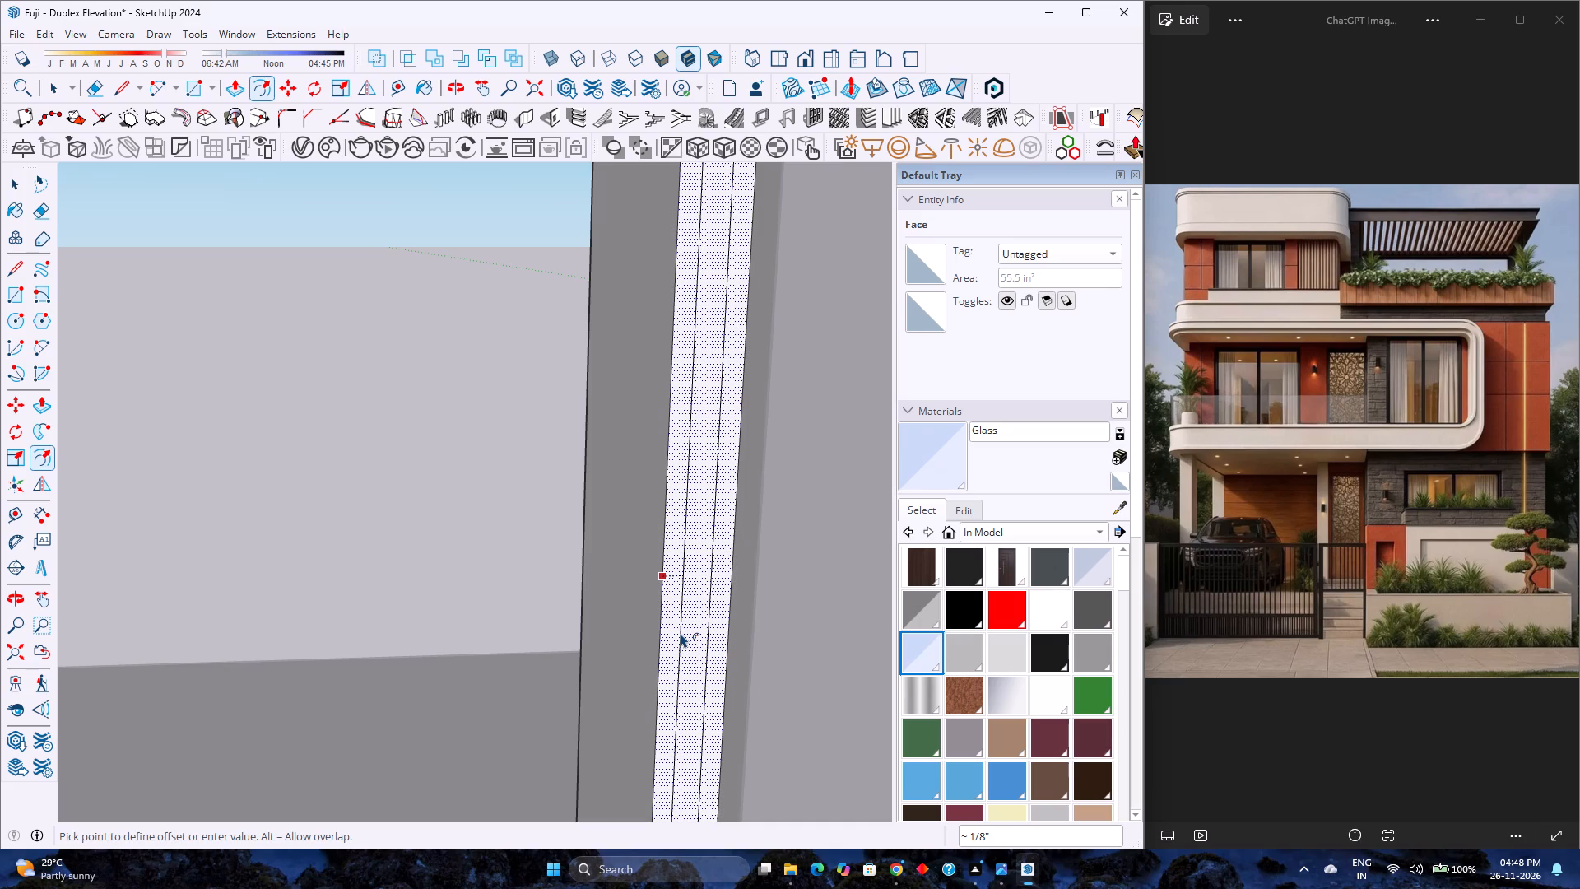
{"action": "left_click", "coordinate": [681, 633]}
Push the central strip of the narrow opening's frame face in 0.25" to form a groove.
{"action": "key", "text": "p"}
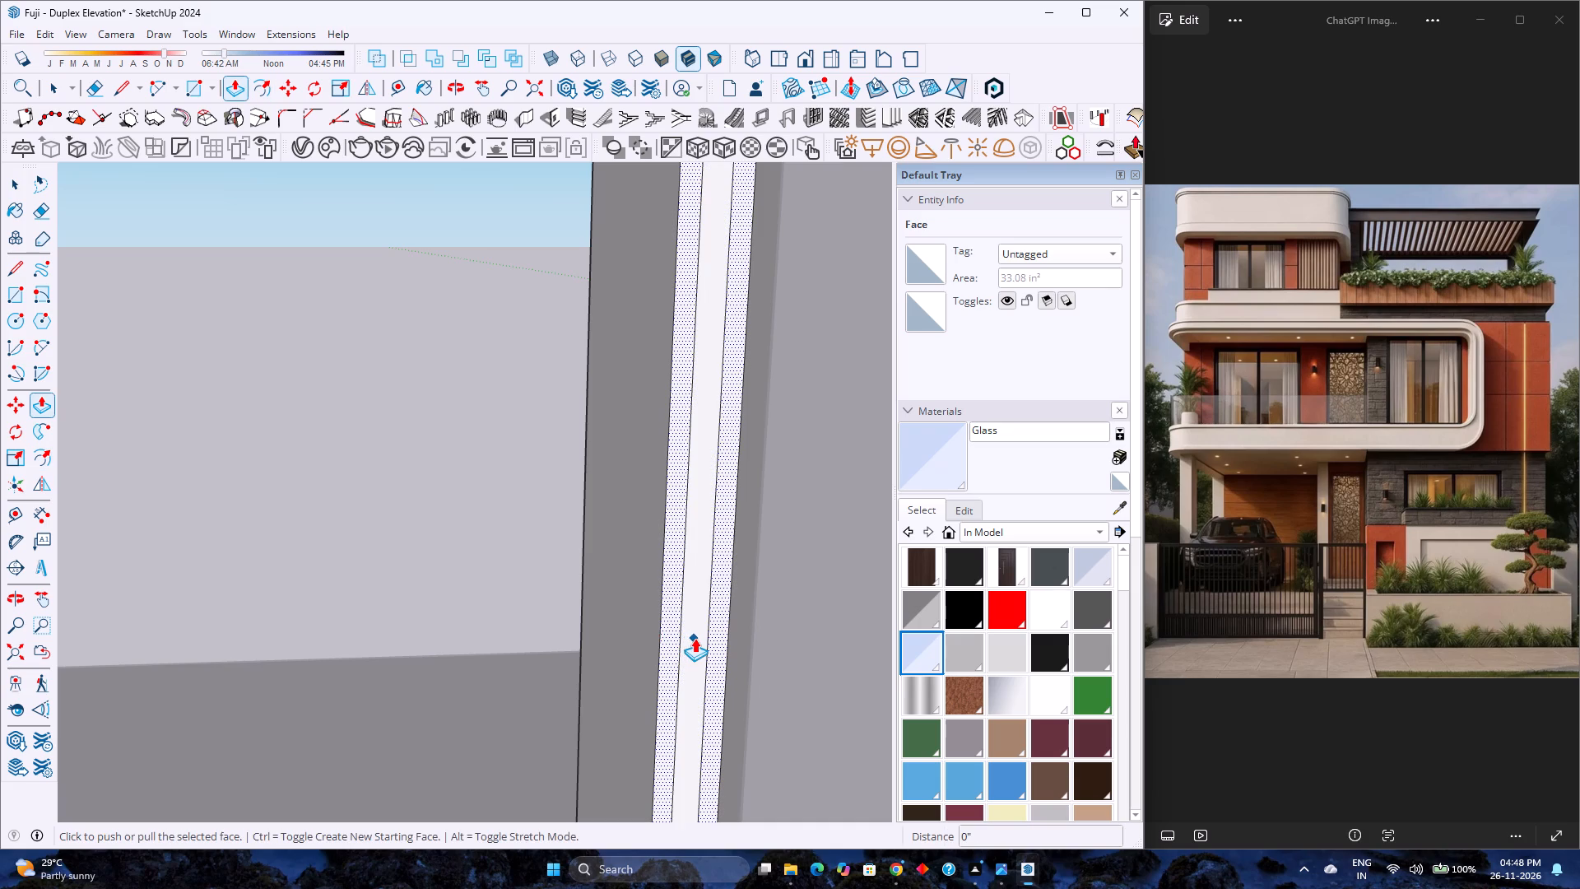
{"action": "key", "text": "Escape"}
{"action": "left_click", "coordinate": [688, 642]}
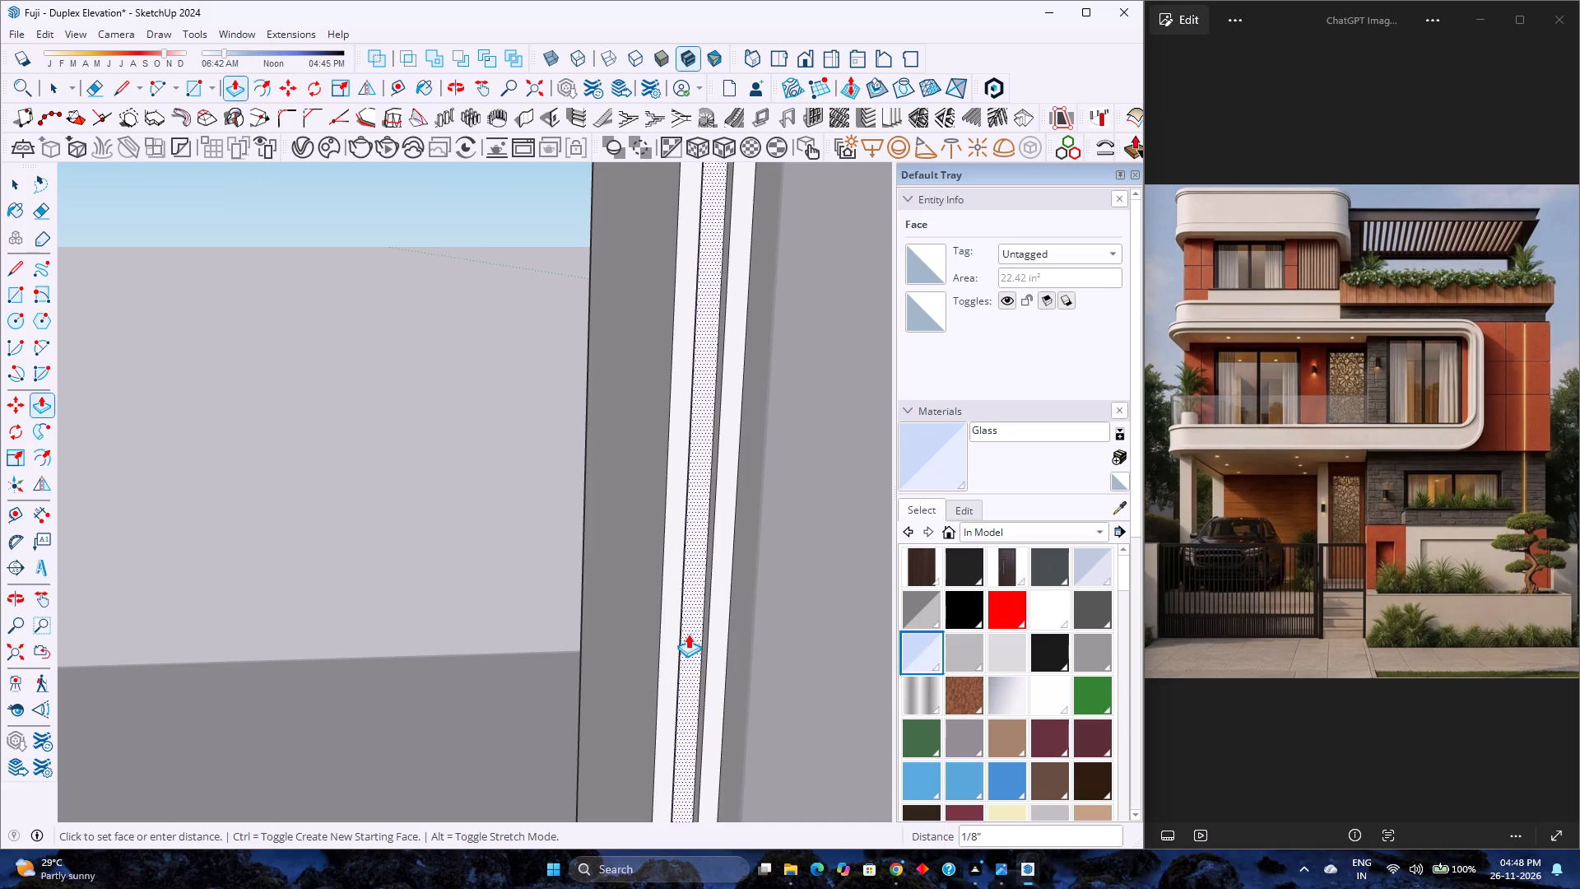
{"action": "type", "text": "0.25"}
{"action": "key", "text": "Return"}
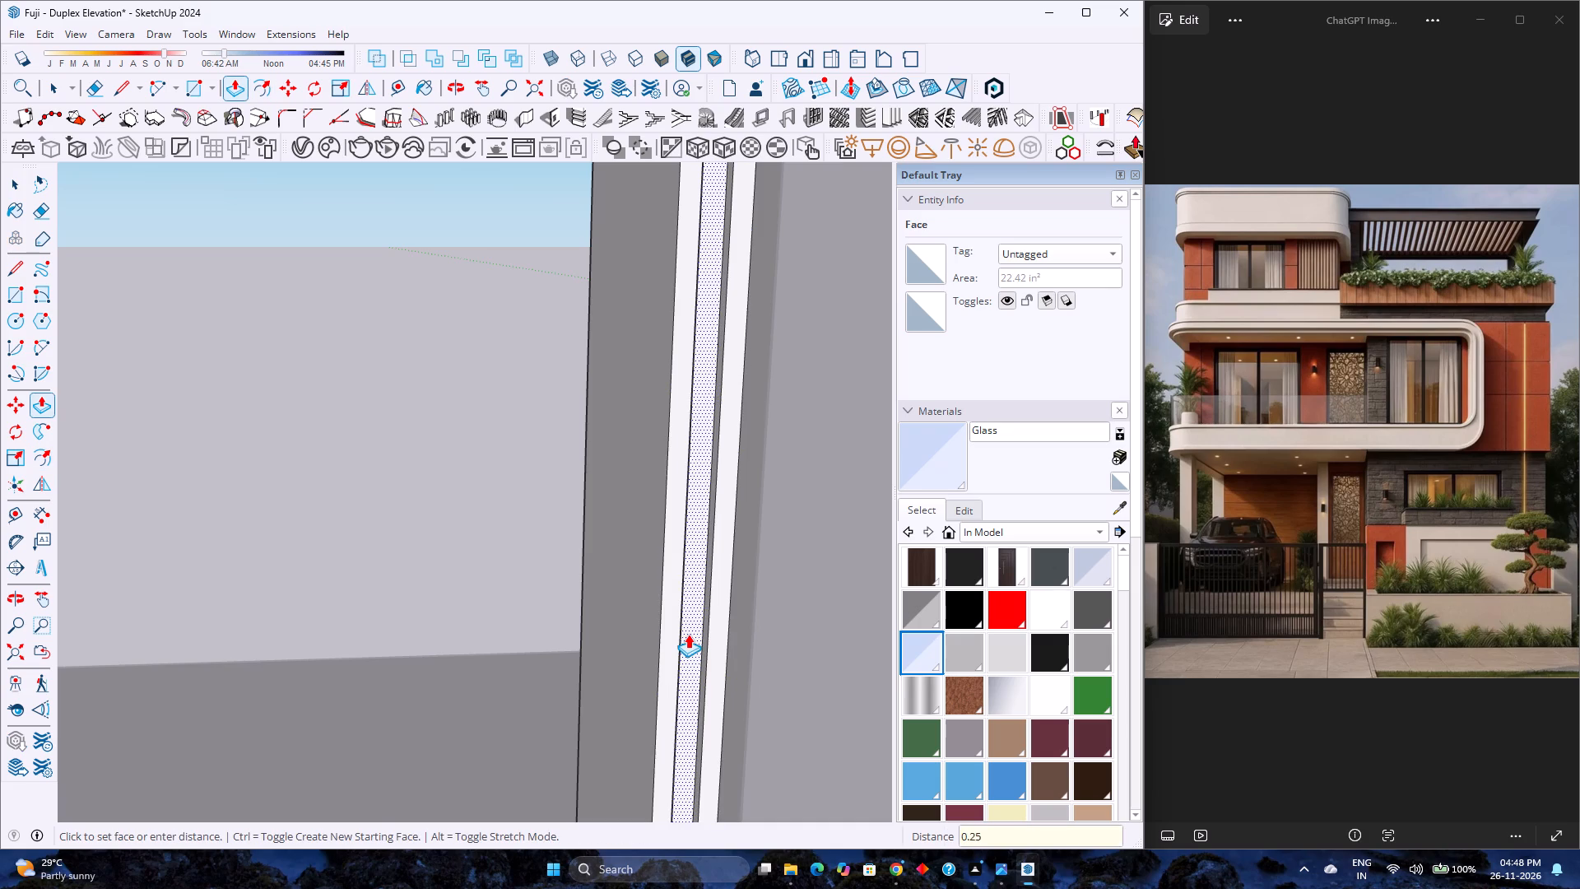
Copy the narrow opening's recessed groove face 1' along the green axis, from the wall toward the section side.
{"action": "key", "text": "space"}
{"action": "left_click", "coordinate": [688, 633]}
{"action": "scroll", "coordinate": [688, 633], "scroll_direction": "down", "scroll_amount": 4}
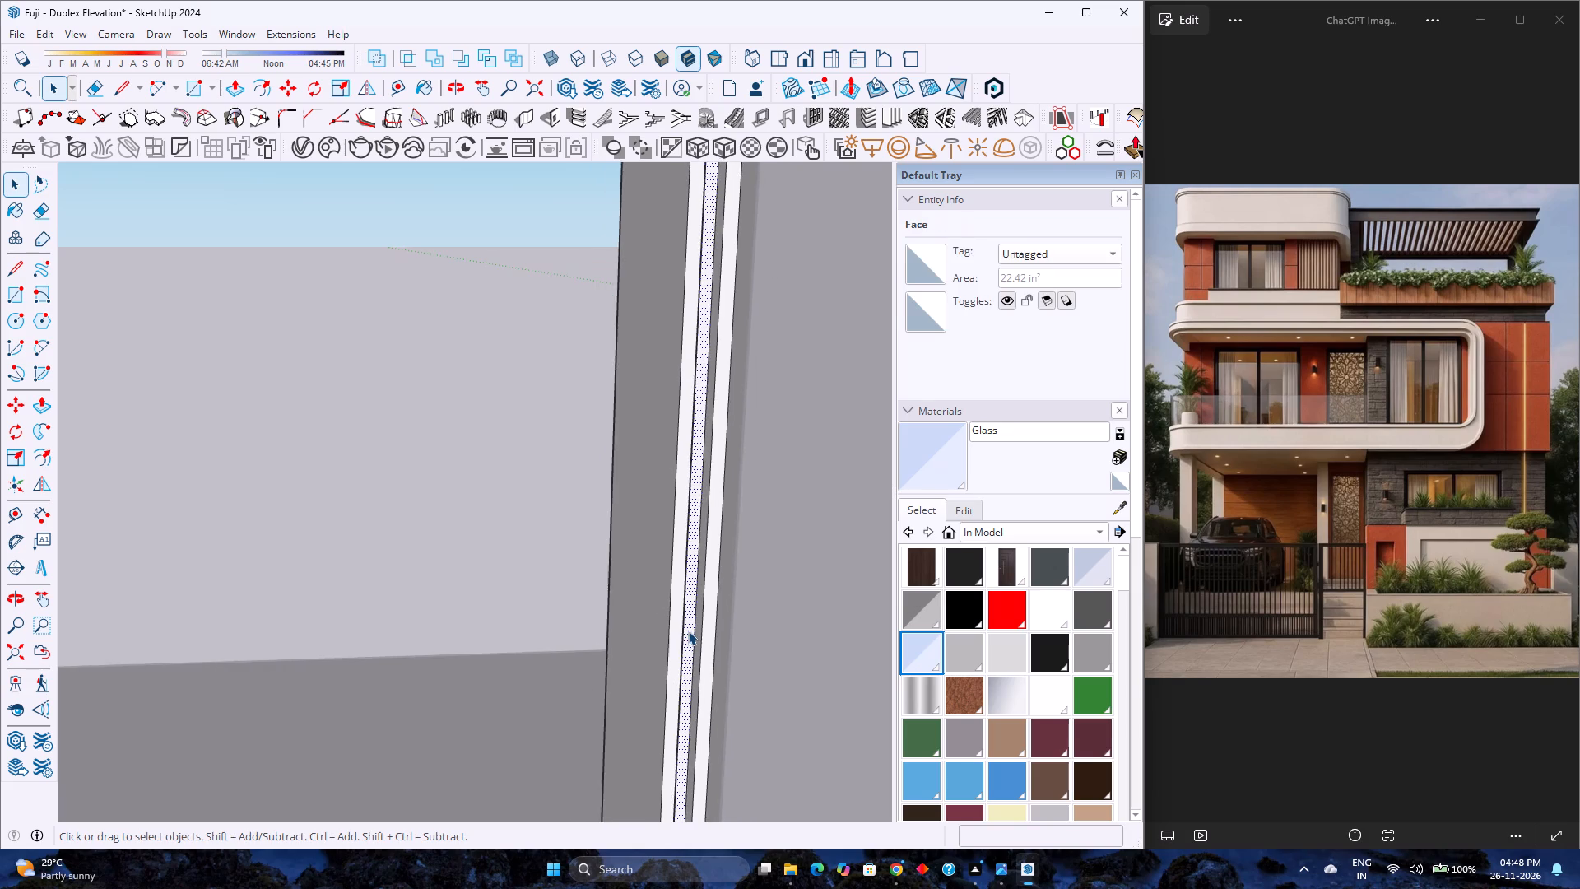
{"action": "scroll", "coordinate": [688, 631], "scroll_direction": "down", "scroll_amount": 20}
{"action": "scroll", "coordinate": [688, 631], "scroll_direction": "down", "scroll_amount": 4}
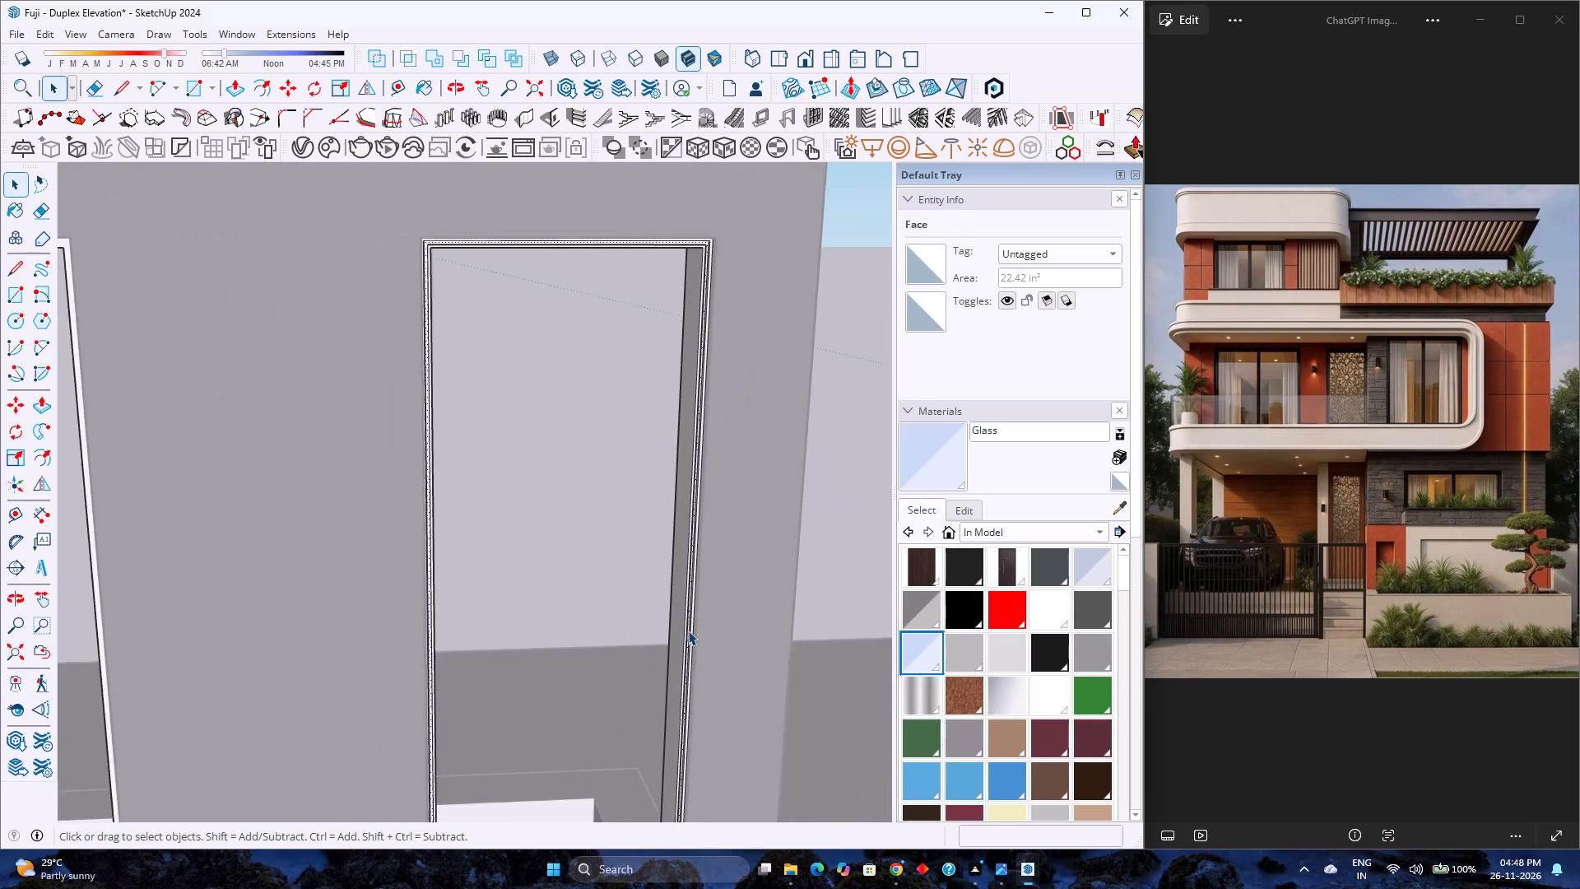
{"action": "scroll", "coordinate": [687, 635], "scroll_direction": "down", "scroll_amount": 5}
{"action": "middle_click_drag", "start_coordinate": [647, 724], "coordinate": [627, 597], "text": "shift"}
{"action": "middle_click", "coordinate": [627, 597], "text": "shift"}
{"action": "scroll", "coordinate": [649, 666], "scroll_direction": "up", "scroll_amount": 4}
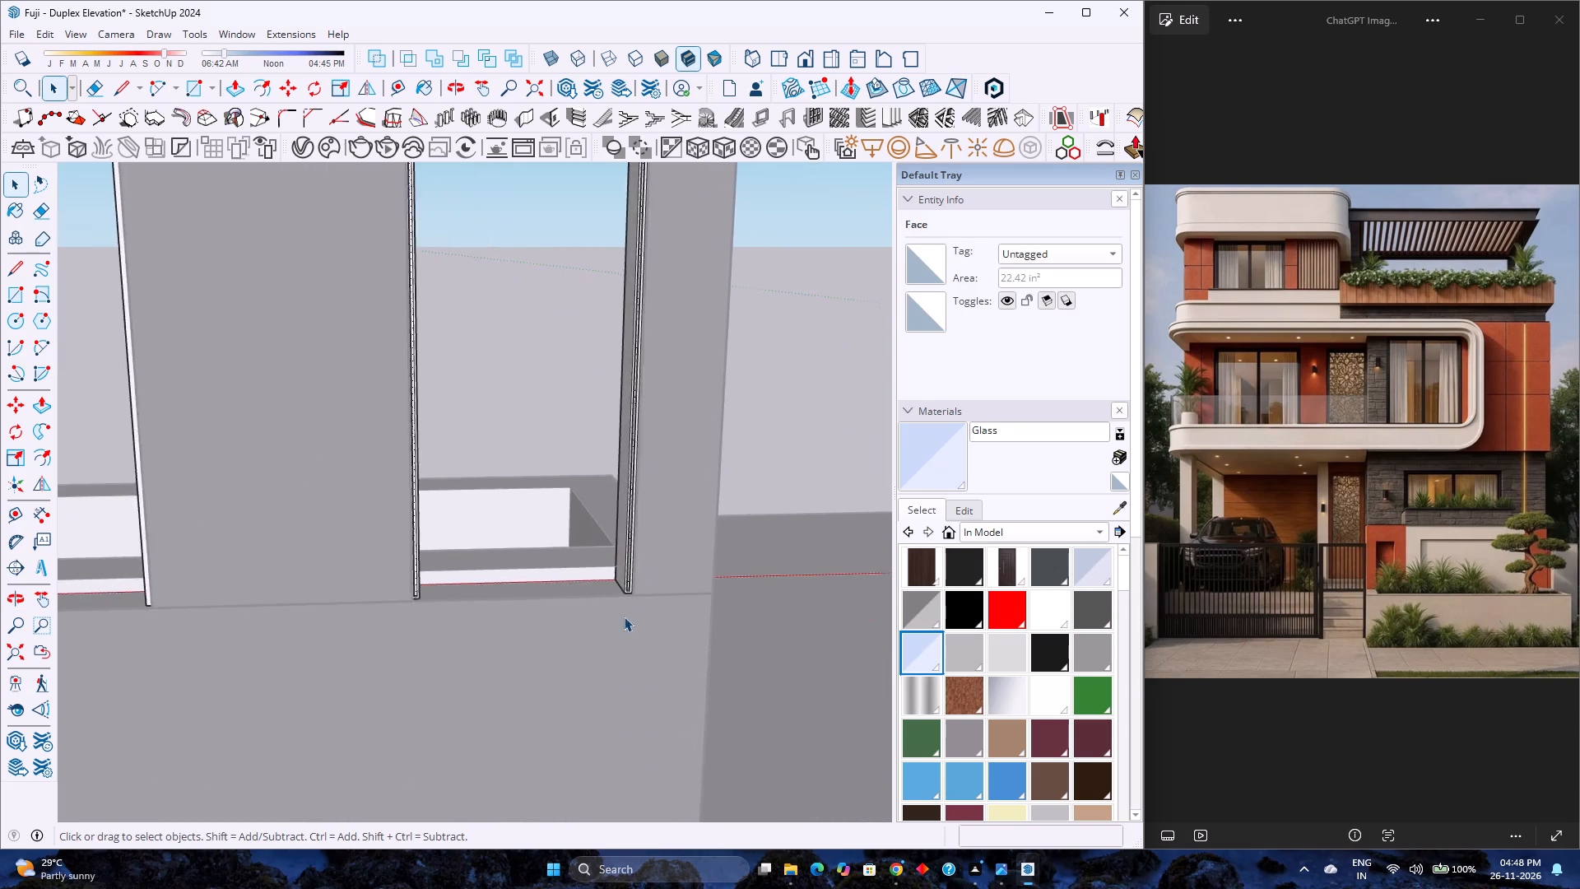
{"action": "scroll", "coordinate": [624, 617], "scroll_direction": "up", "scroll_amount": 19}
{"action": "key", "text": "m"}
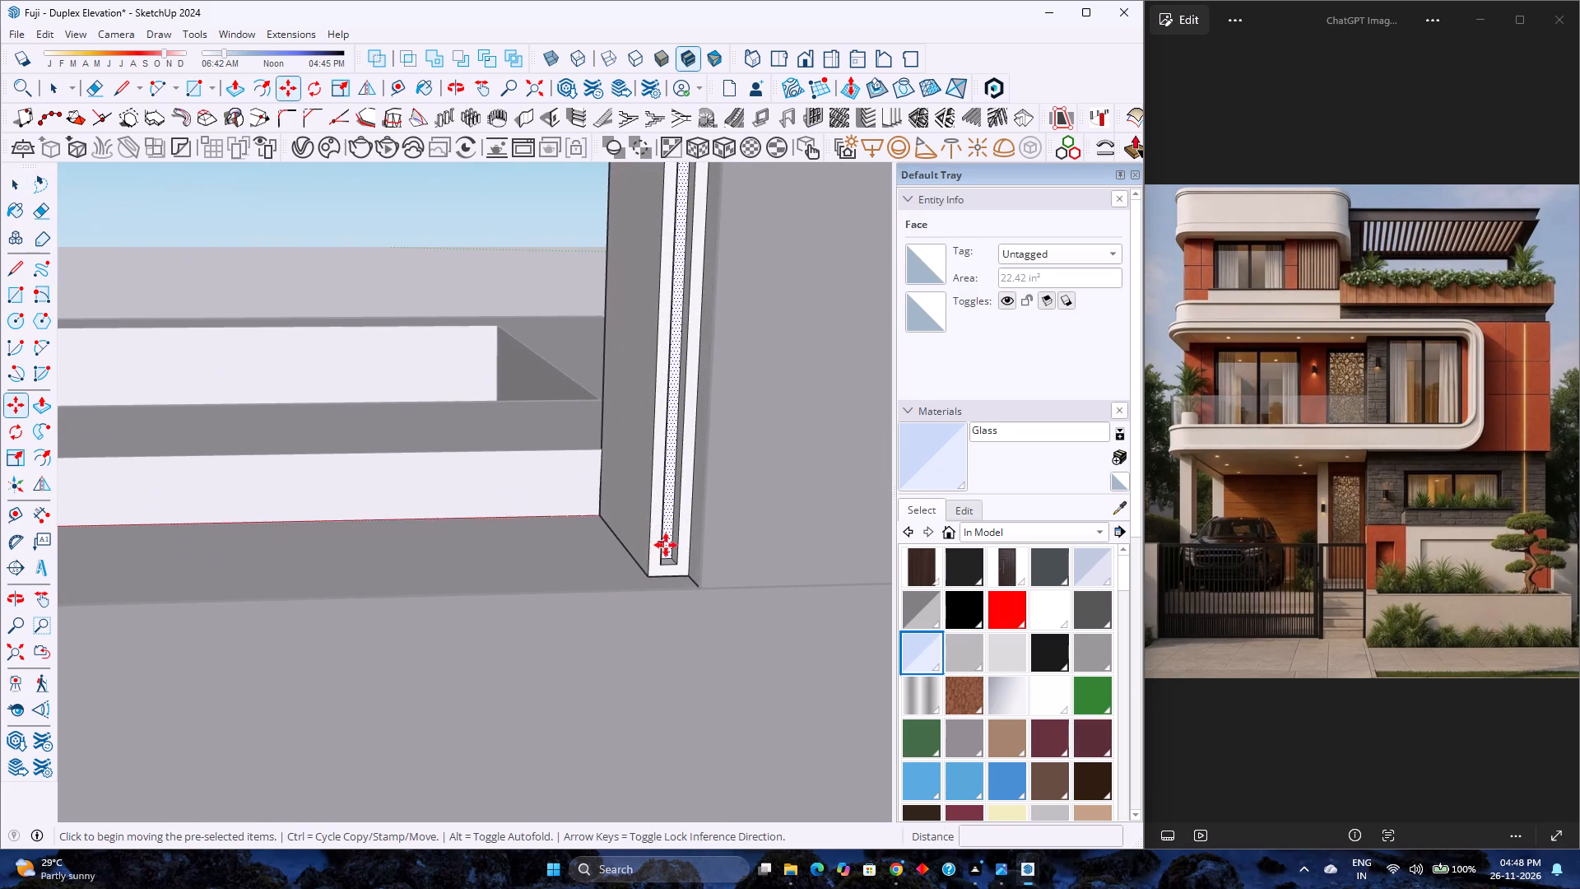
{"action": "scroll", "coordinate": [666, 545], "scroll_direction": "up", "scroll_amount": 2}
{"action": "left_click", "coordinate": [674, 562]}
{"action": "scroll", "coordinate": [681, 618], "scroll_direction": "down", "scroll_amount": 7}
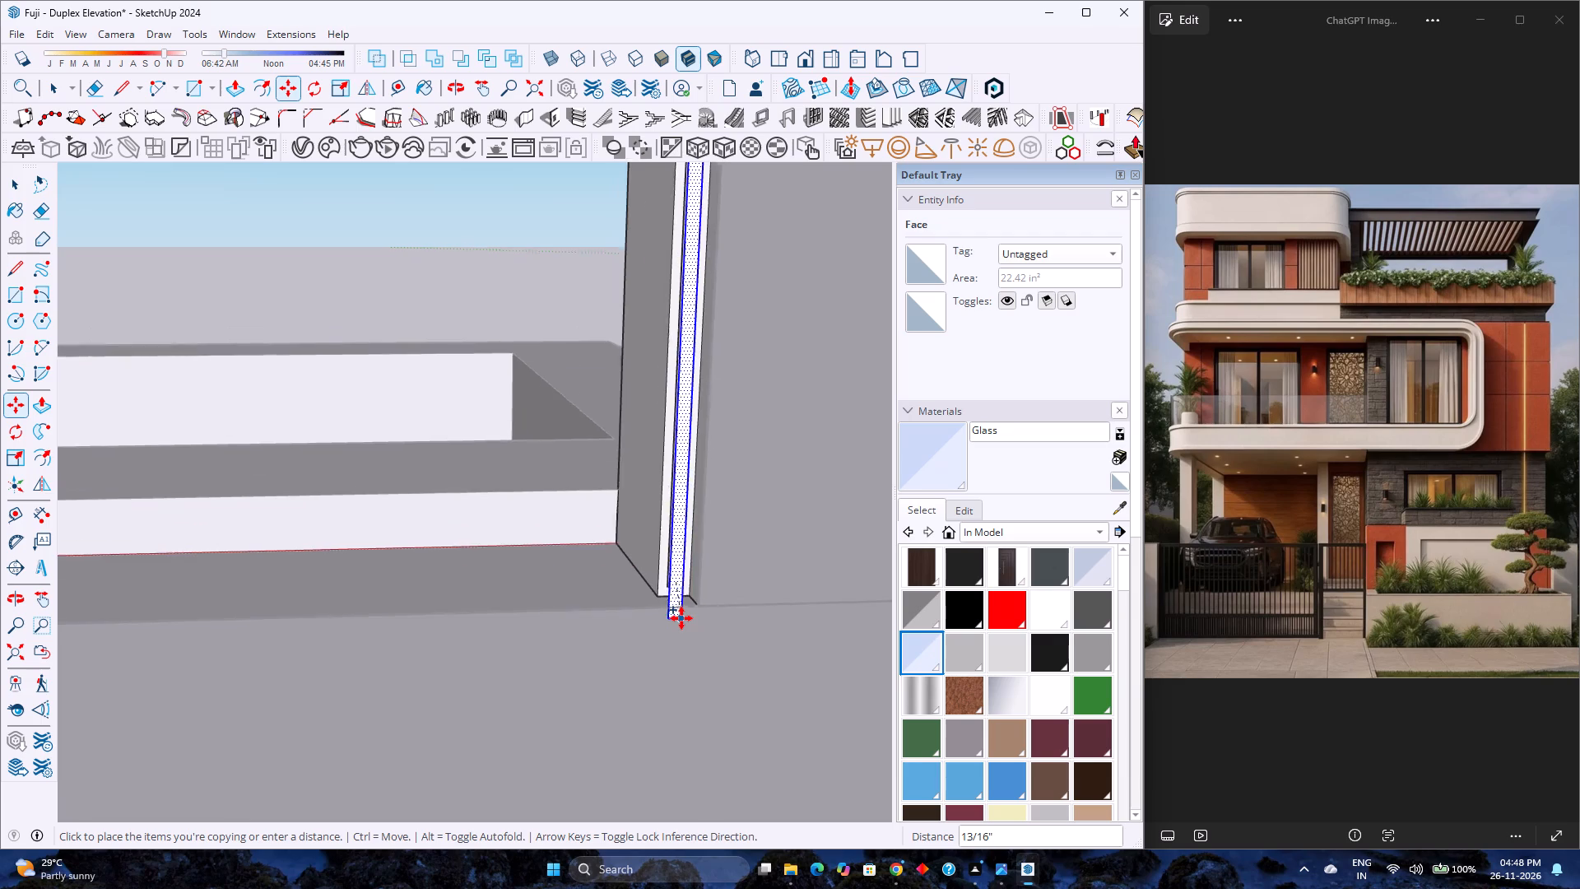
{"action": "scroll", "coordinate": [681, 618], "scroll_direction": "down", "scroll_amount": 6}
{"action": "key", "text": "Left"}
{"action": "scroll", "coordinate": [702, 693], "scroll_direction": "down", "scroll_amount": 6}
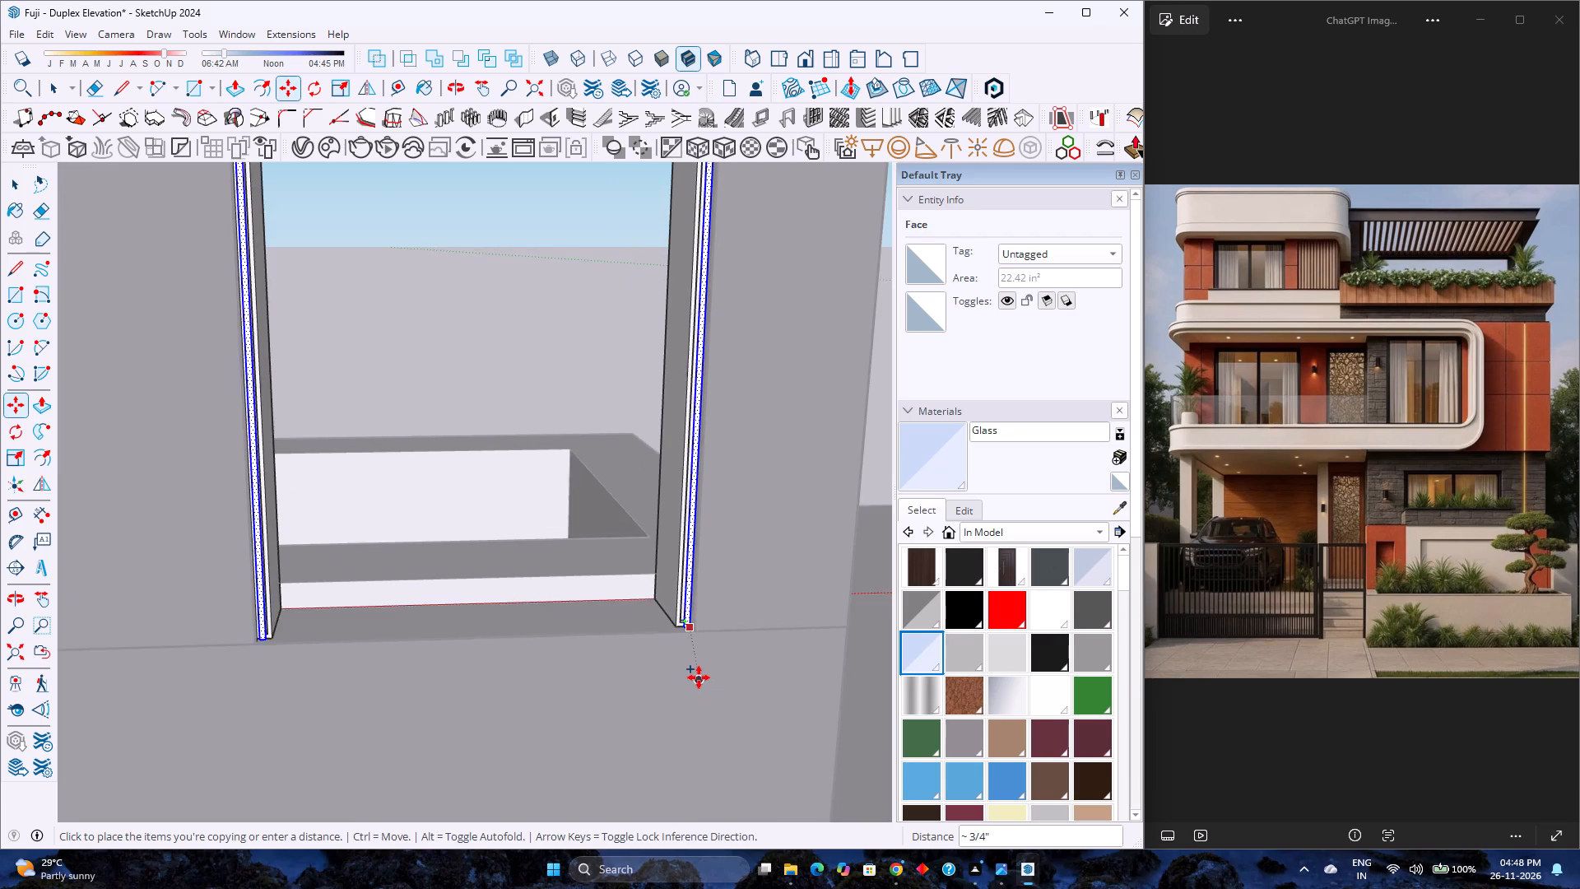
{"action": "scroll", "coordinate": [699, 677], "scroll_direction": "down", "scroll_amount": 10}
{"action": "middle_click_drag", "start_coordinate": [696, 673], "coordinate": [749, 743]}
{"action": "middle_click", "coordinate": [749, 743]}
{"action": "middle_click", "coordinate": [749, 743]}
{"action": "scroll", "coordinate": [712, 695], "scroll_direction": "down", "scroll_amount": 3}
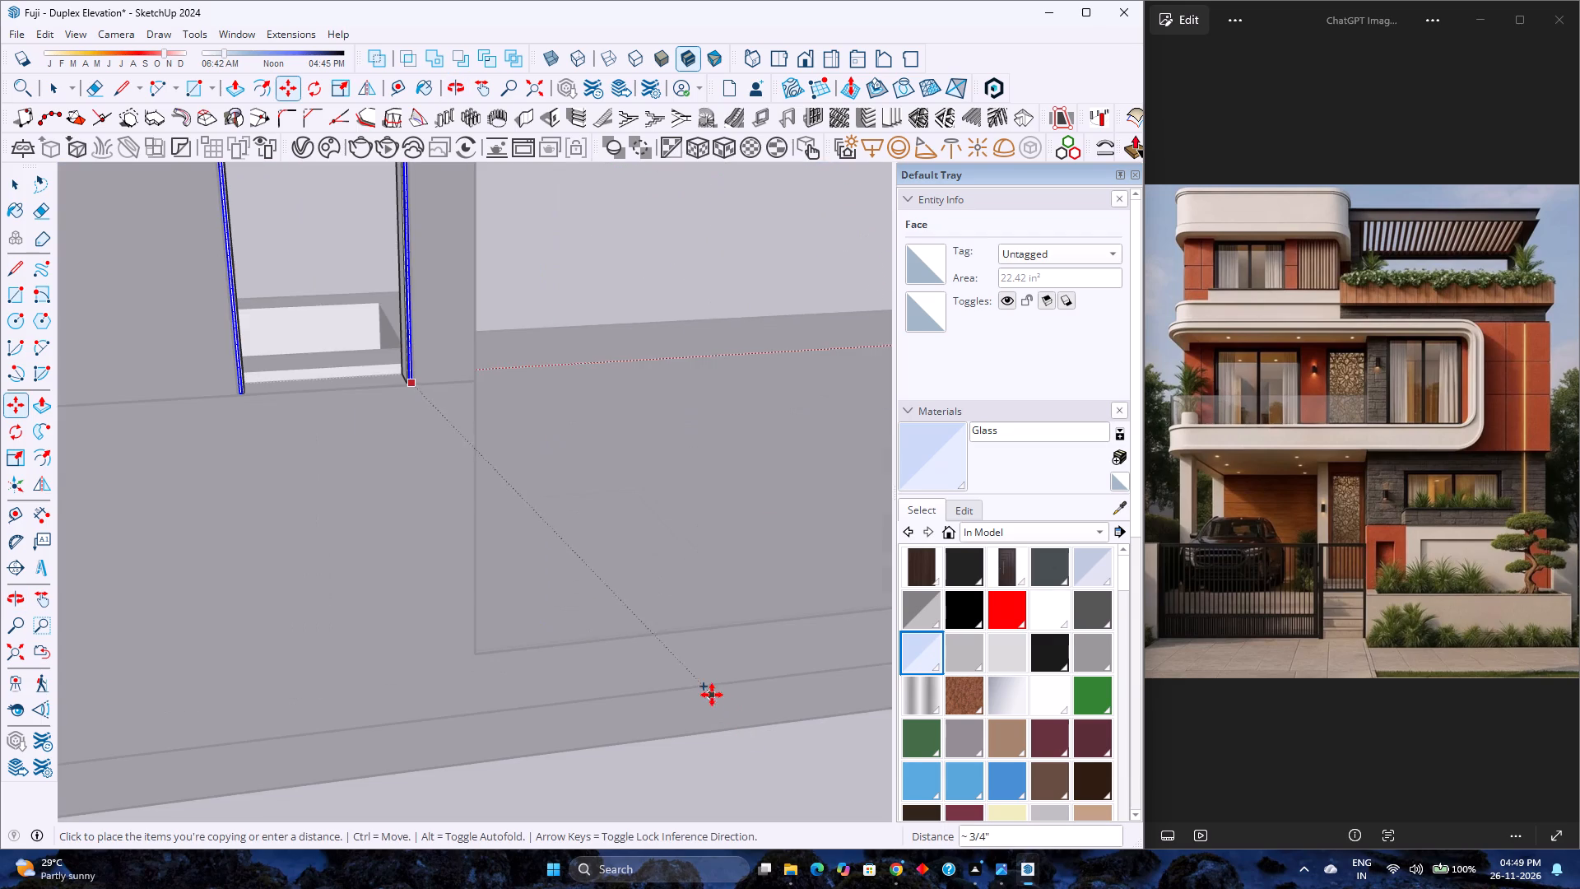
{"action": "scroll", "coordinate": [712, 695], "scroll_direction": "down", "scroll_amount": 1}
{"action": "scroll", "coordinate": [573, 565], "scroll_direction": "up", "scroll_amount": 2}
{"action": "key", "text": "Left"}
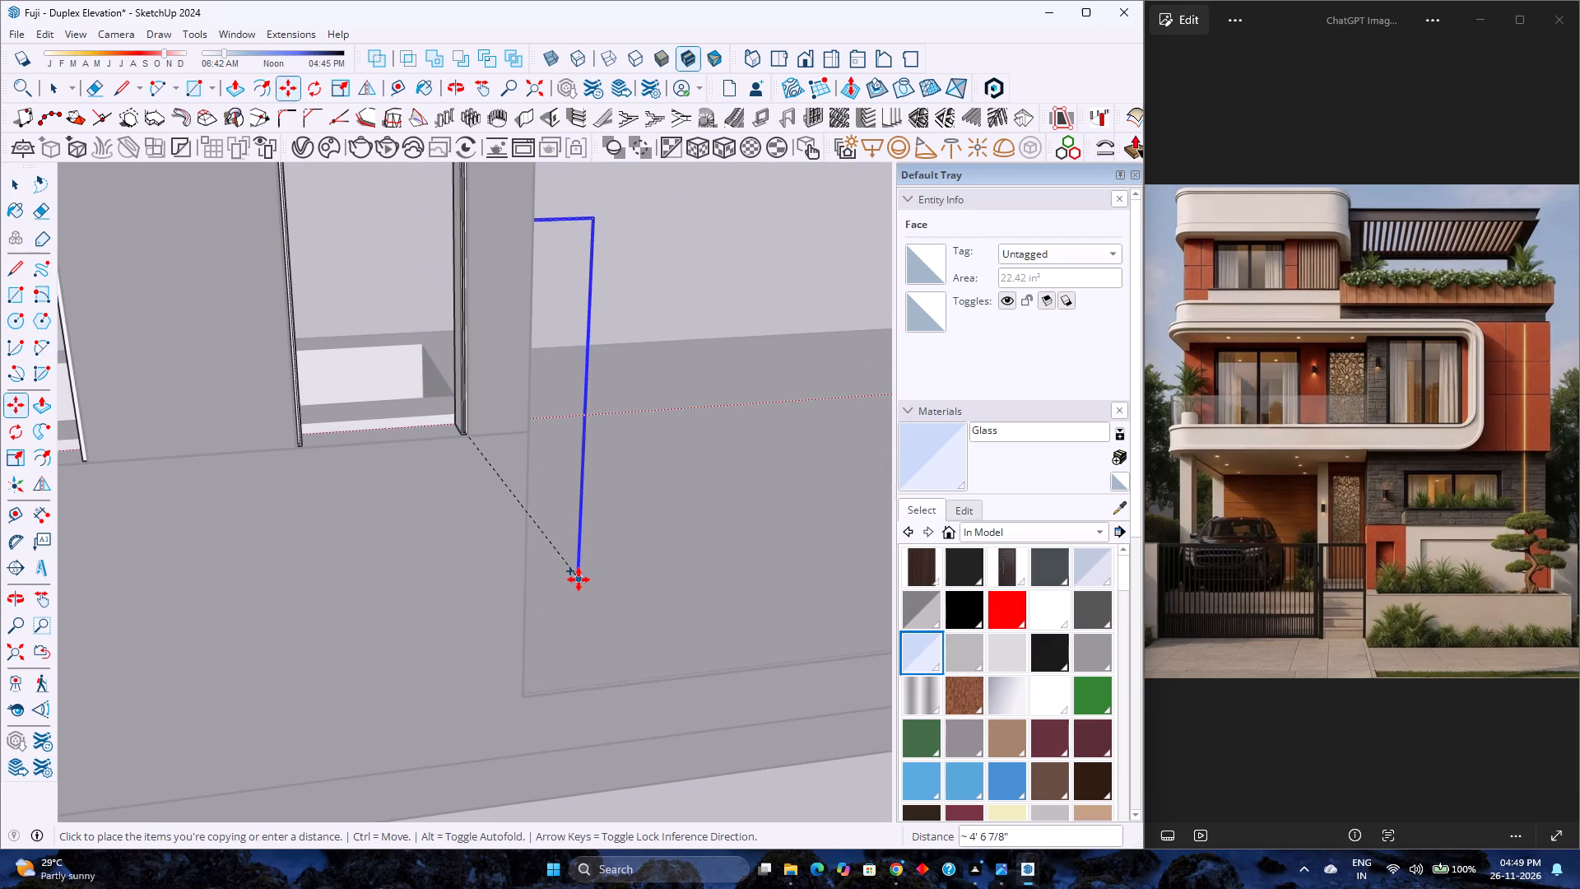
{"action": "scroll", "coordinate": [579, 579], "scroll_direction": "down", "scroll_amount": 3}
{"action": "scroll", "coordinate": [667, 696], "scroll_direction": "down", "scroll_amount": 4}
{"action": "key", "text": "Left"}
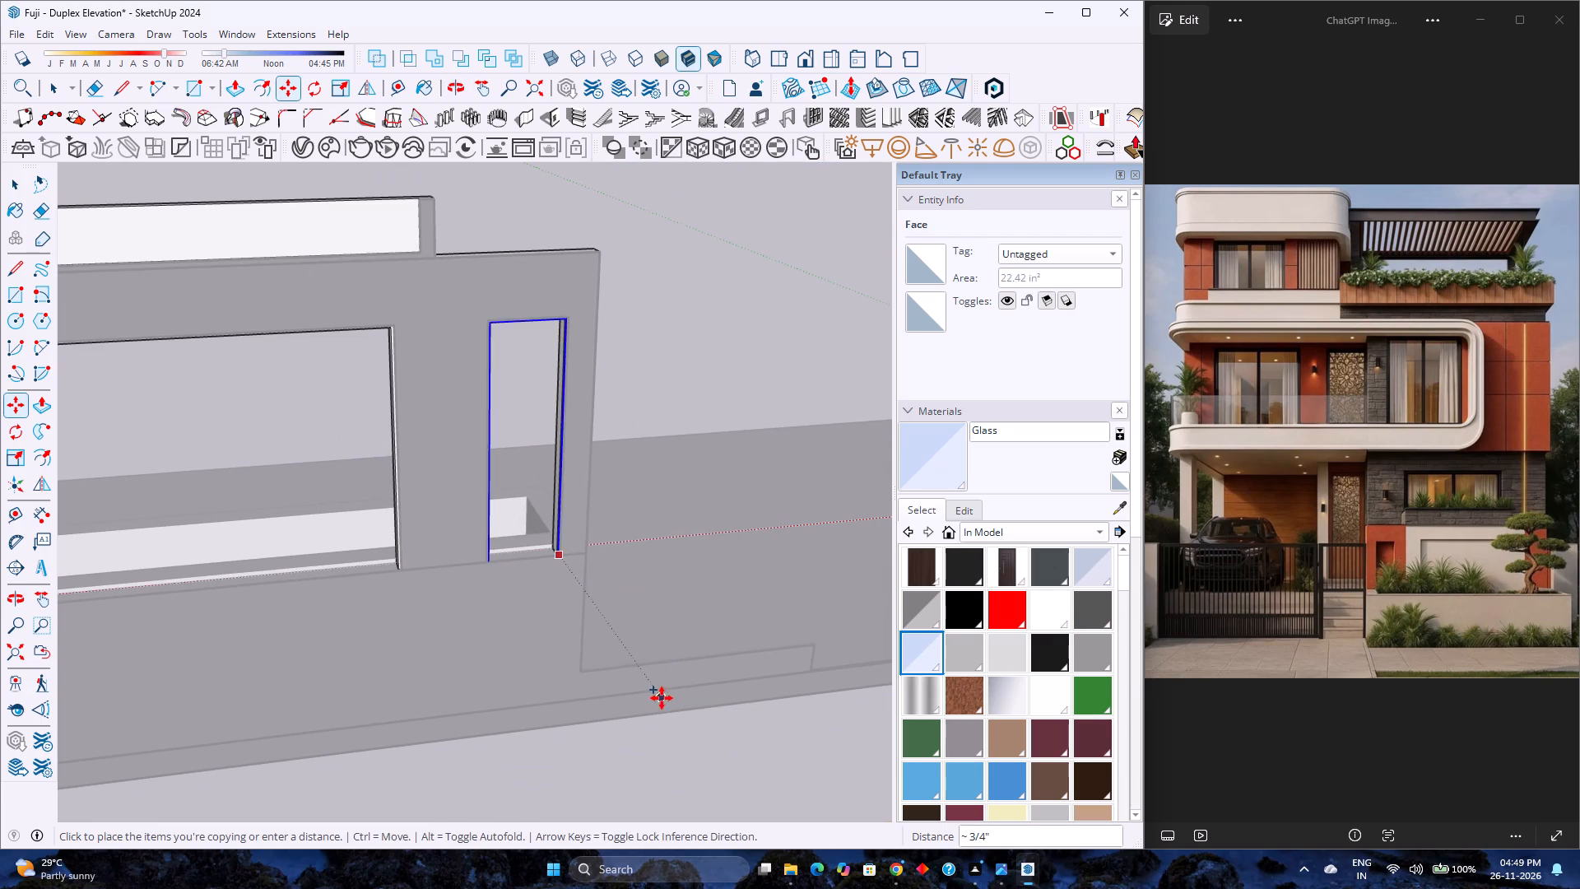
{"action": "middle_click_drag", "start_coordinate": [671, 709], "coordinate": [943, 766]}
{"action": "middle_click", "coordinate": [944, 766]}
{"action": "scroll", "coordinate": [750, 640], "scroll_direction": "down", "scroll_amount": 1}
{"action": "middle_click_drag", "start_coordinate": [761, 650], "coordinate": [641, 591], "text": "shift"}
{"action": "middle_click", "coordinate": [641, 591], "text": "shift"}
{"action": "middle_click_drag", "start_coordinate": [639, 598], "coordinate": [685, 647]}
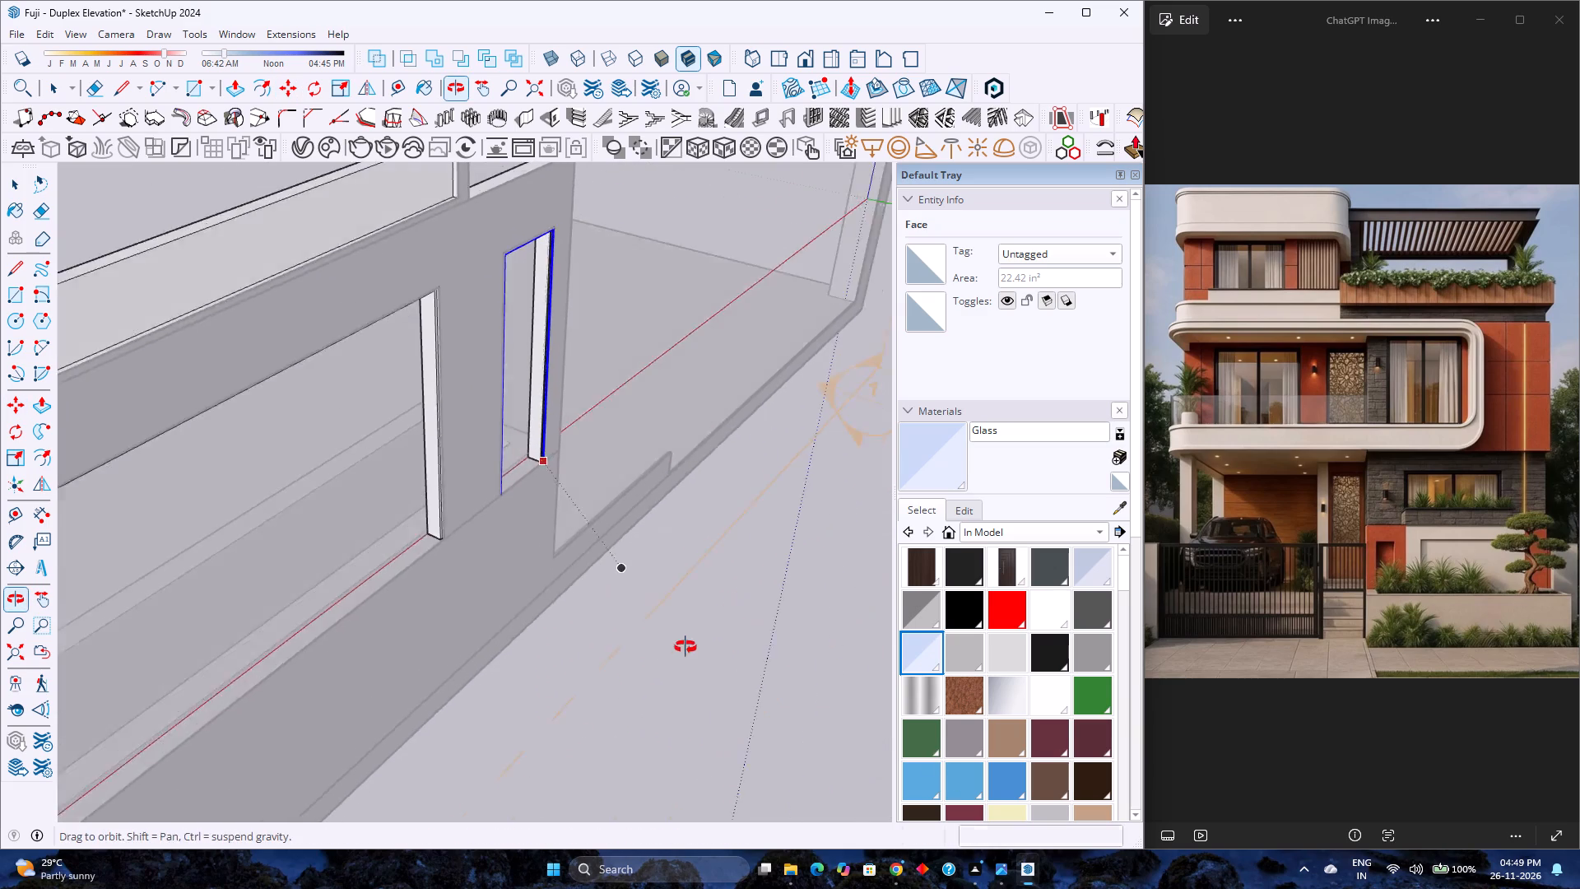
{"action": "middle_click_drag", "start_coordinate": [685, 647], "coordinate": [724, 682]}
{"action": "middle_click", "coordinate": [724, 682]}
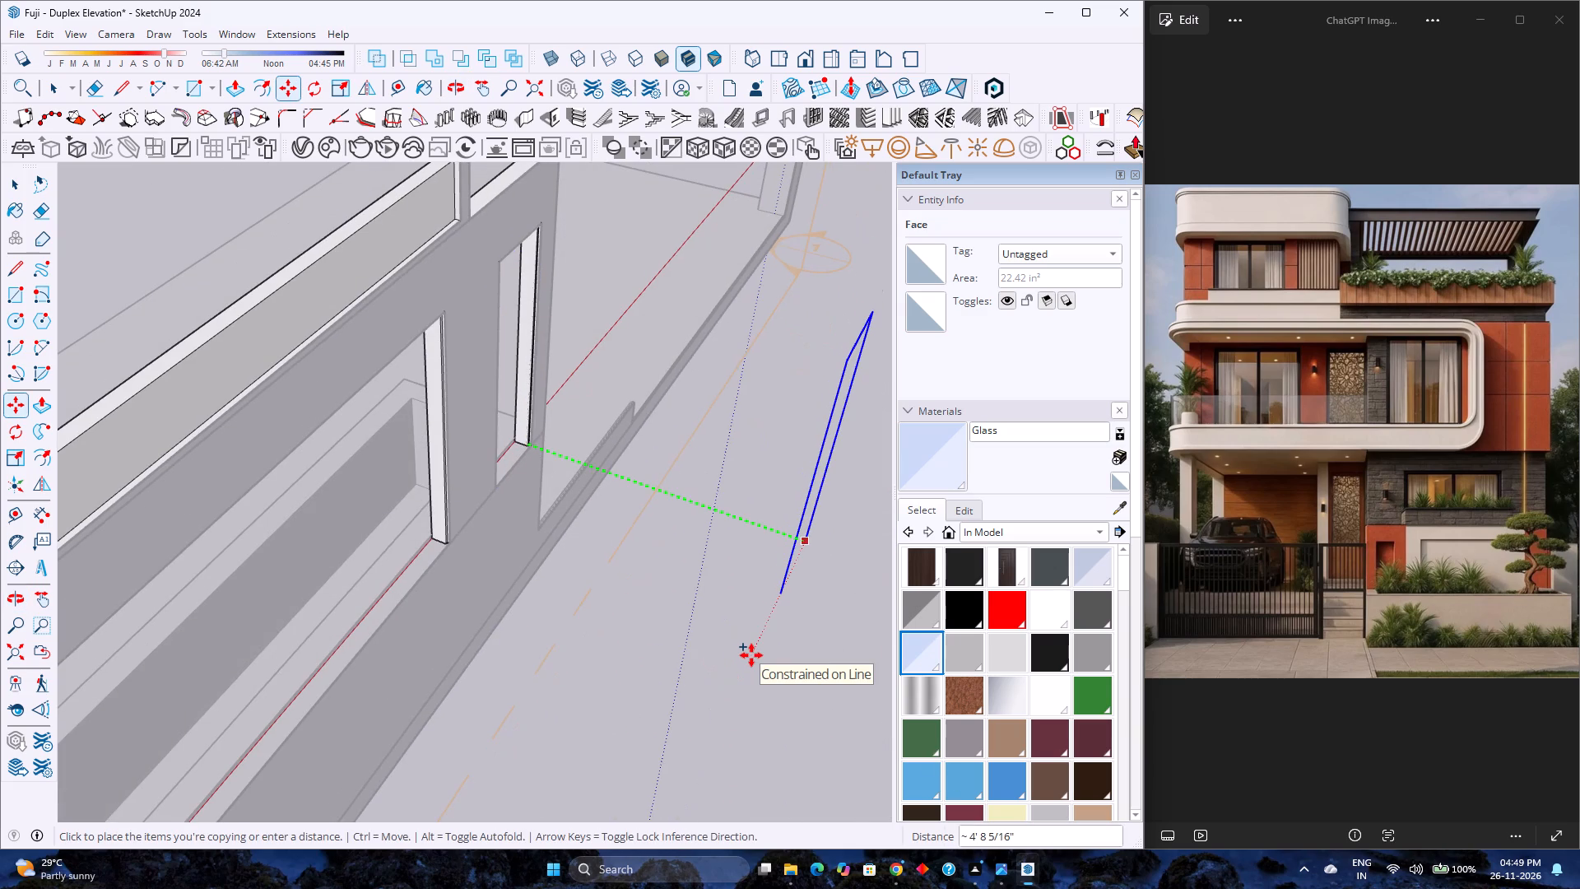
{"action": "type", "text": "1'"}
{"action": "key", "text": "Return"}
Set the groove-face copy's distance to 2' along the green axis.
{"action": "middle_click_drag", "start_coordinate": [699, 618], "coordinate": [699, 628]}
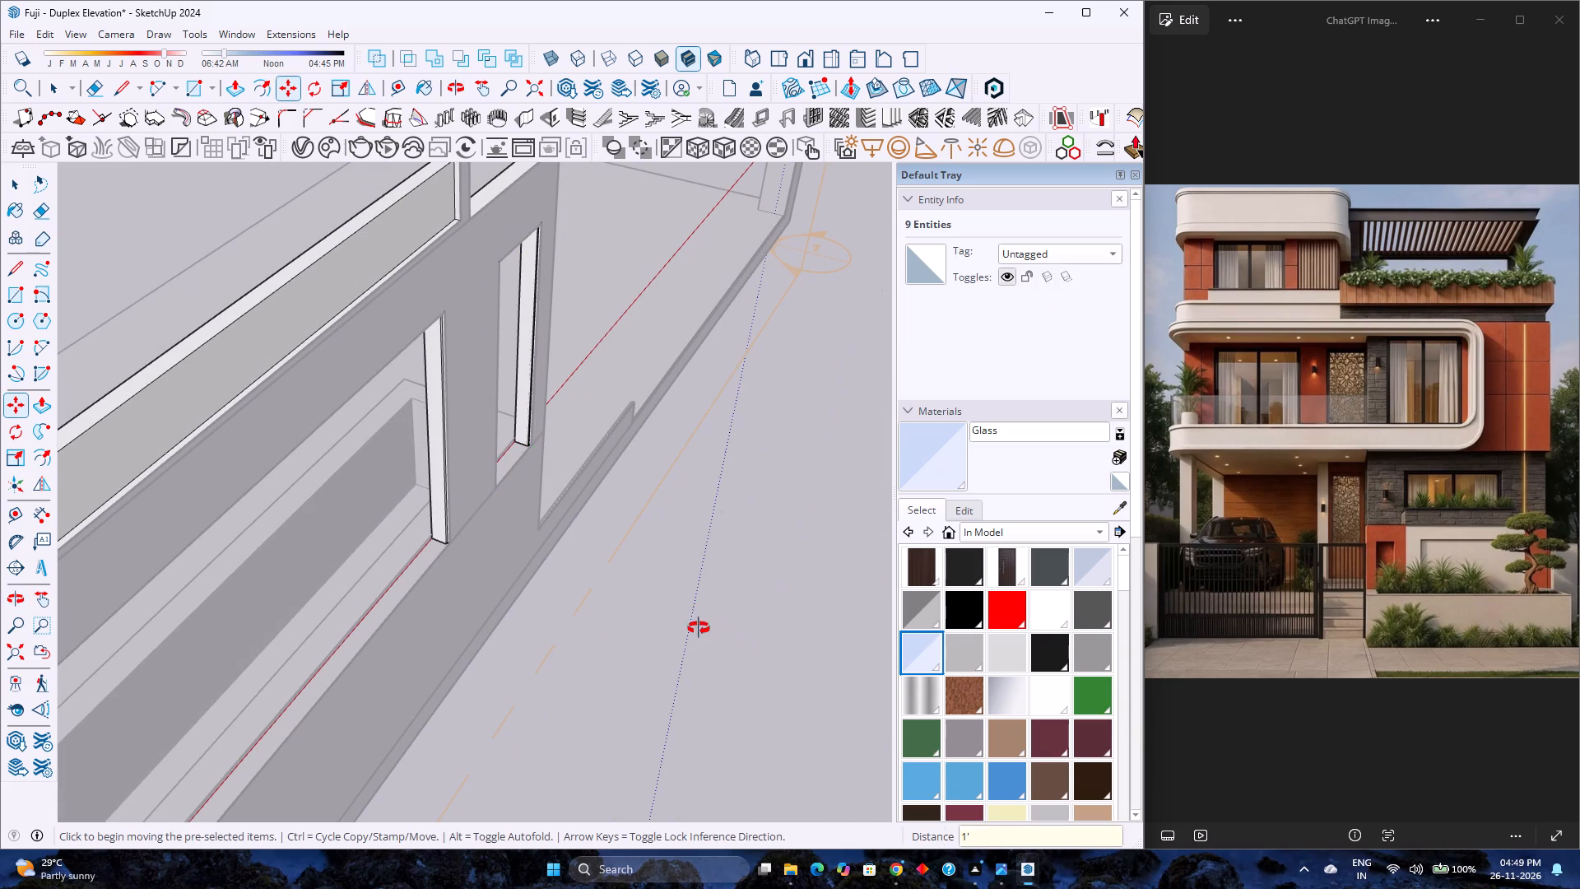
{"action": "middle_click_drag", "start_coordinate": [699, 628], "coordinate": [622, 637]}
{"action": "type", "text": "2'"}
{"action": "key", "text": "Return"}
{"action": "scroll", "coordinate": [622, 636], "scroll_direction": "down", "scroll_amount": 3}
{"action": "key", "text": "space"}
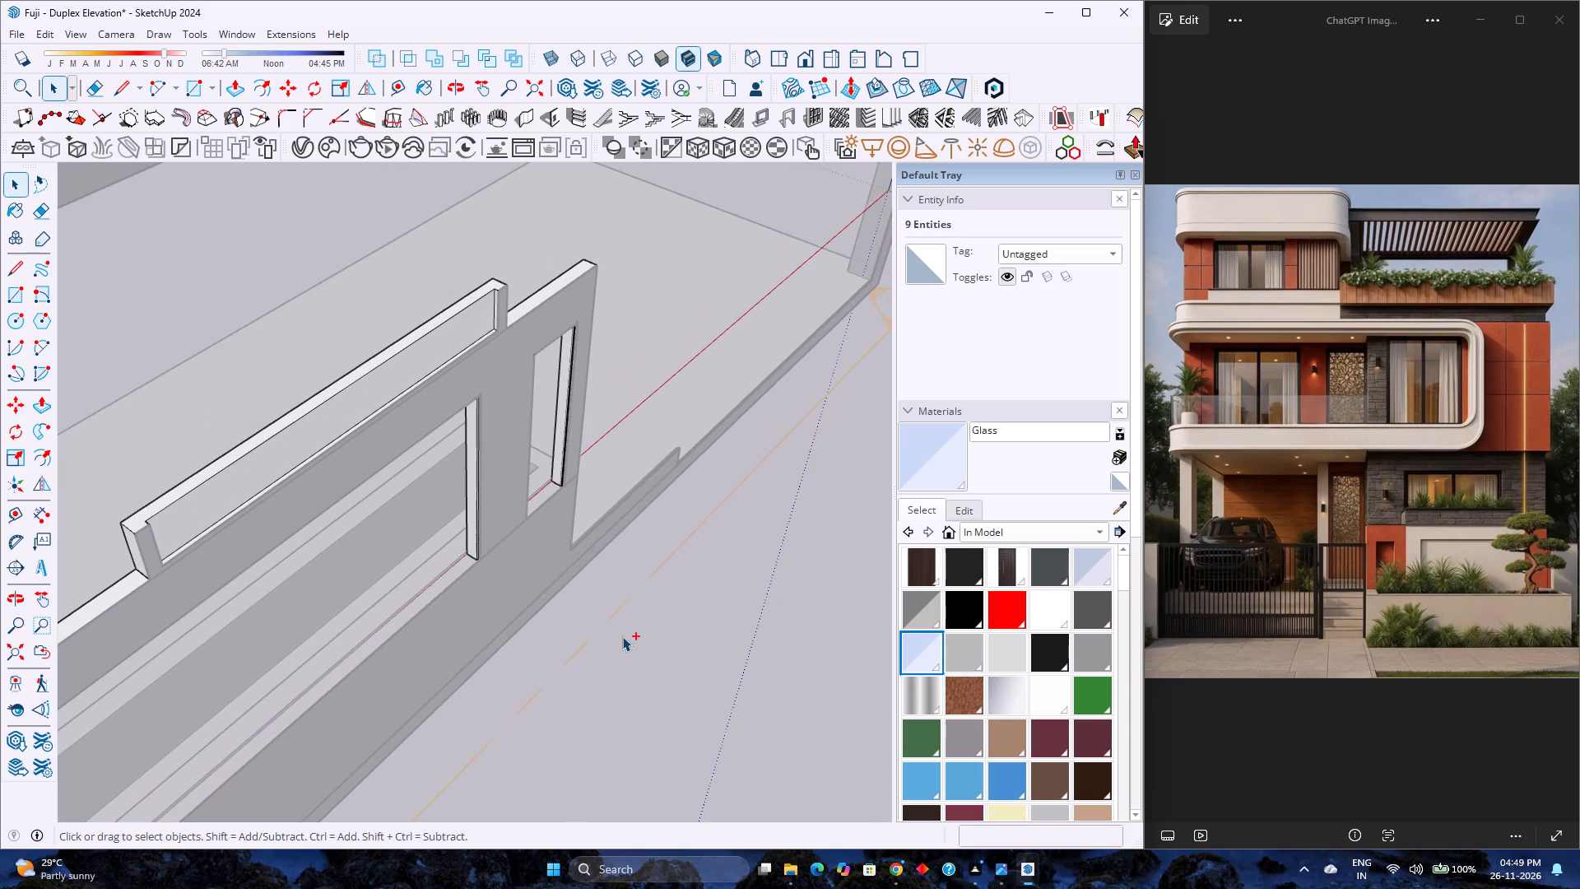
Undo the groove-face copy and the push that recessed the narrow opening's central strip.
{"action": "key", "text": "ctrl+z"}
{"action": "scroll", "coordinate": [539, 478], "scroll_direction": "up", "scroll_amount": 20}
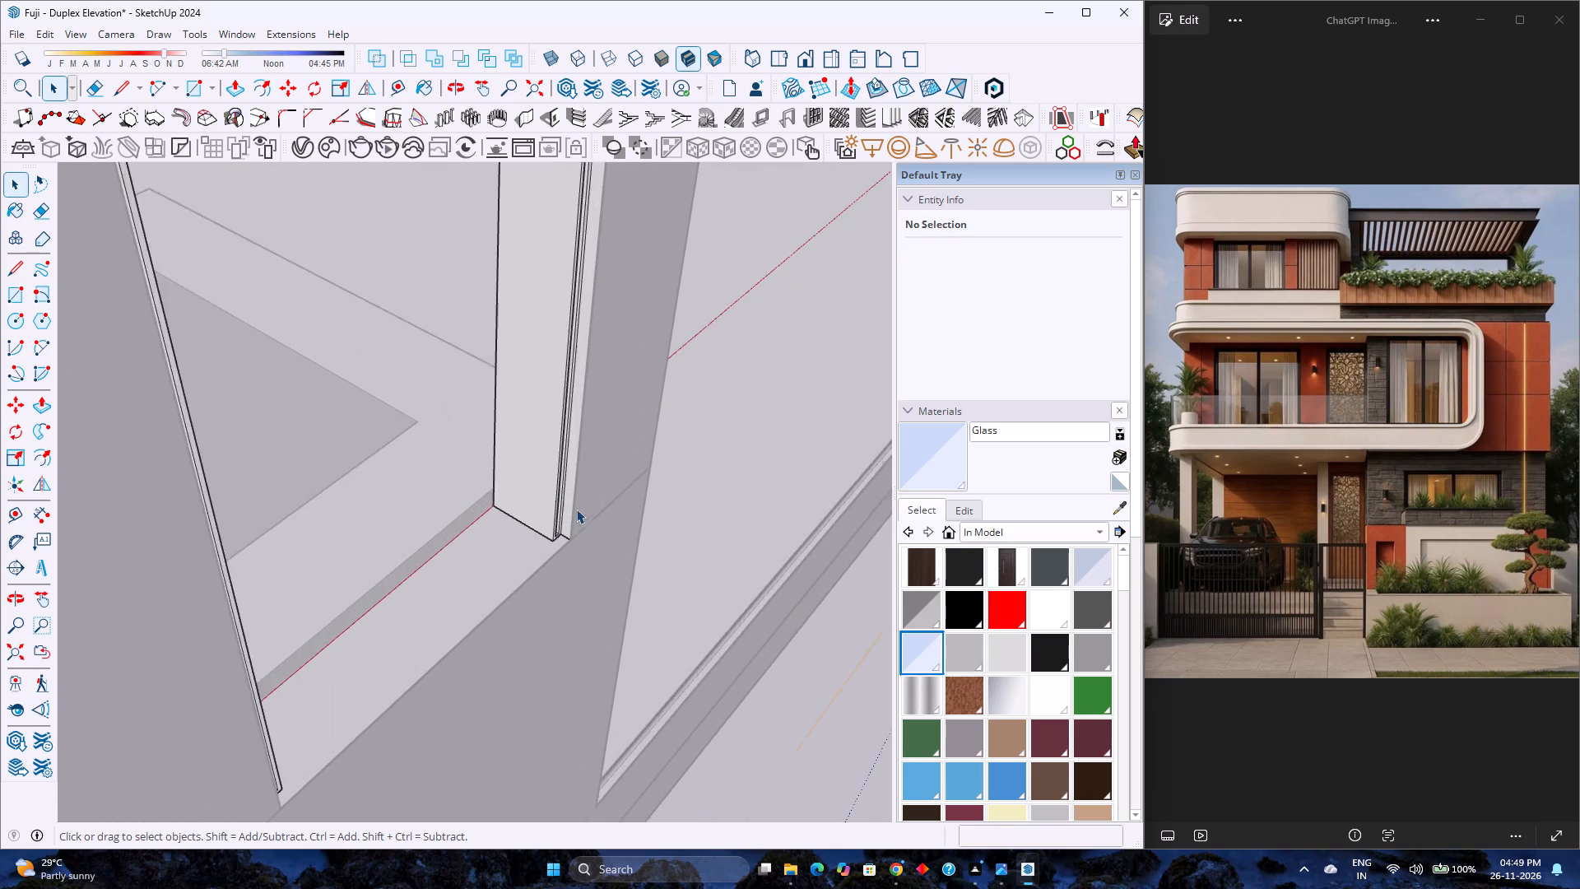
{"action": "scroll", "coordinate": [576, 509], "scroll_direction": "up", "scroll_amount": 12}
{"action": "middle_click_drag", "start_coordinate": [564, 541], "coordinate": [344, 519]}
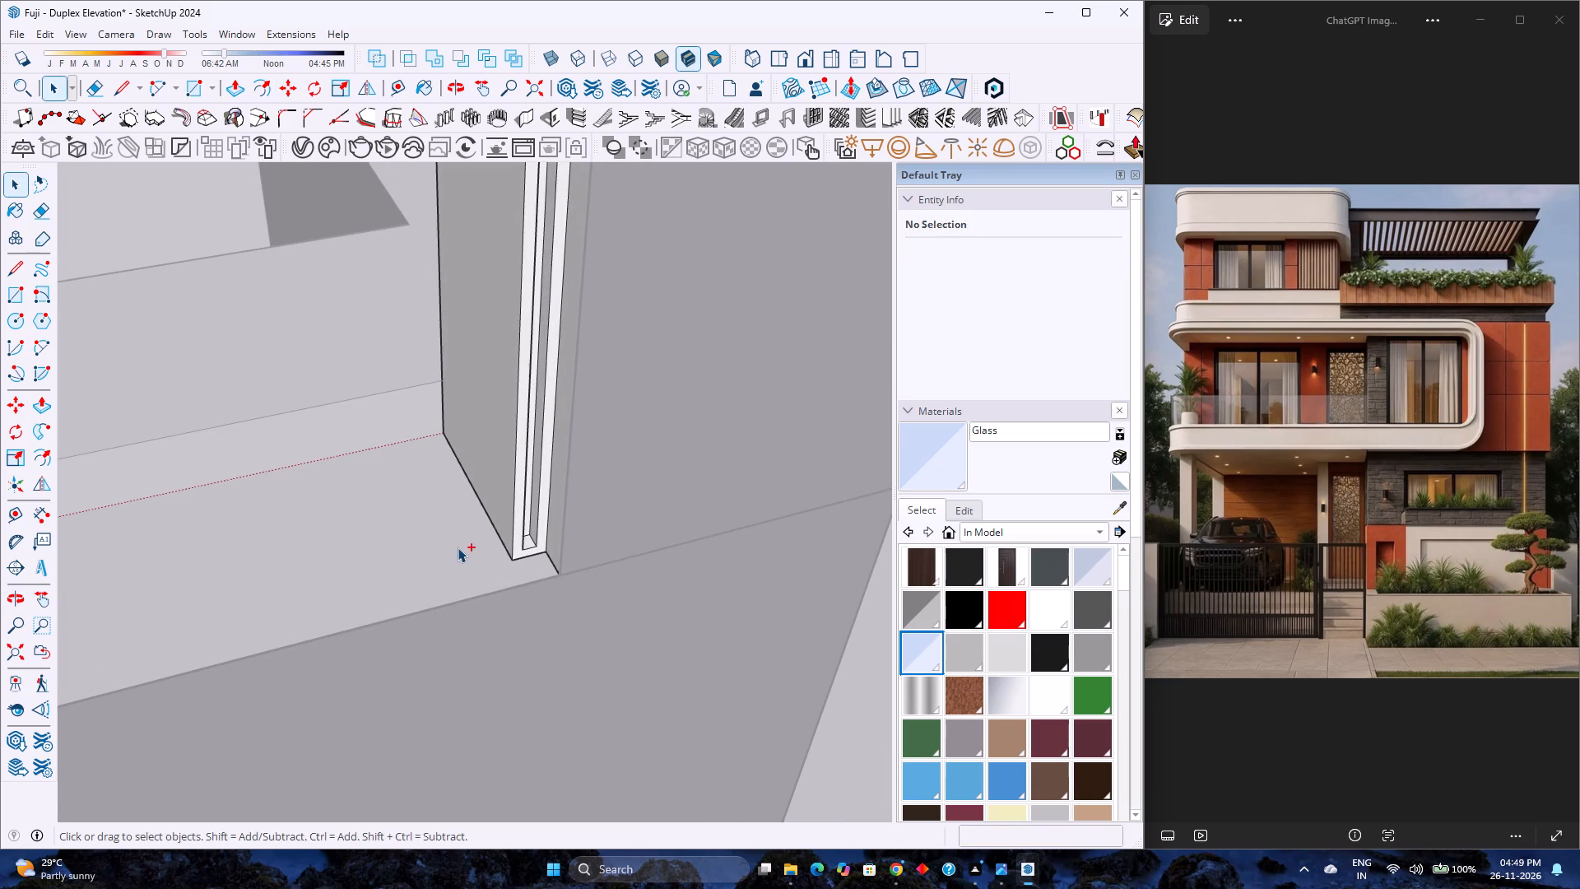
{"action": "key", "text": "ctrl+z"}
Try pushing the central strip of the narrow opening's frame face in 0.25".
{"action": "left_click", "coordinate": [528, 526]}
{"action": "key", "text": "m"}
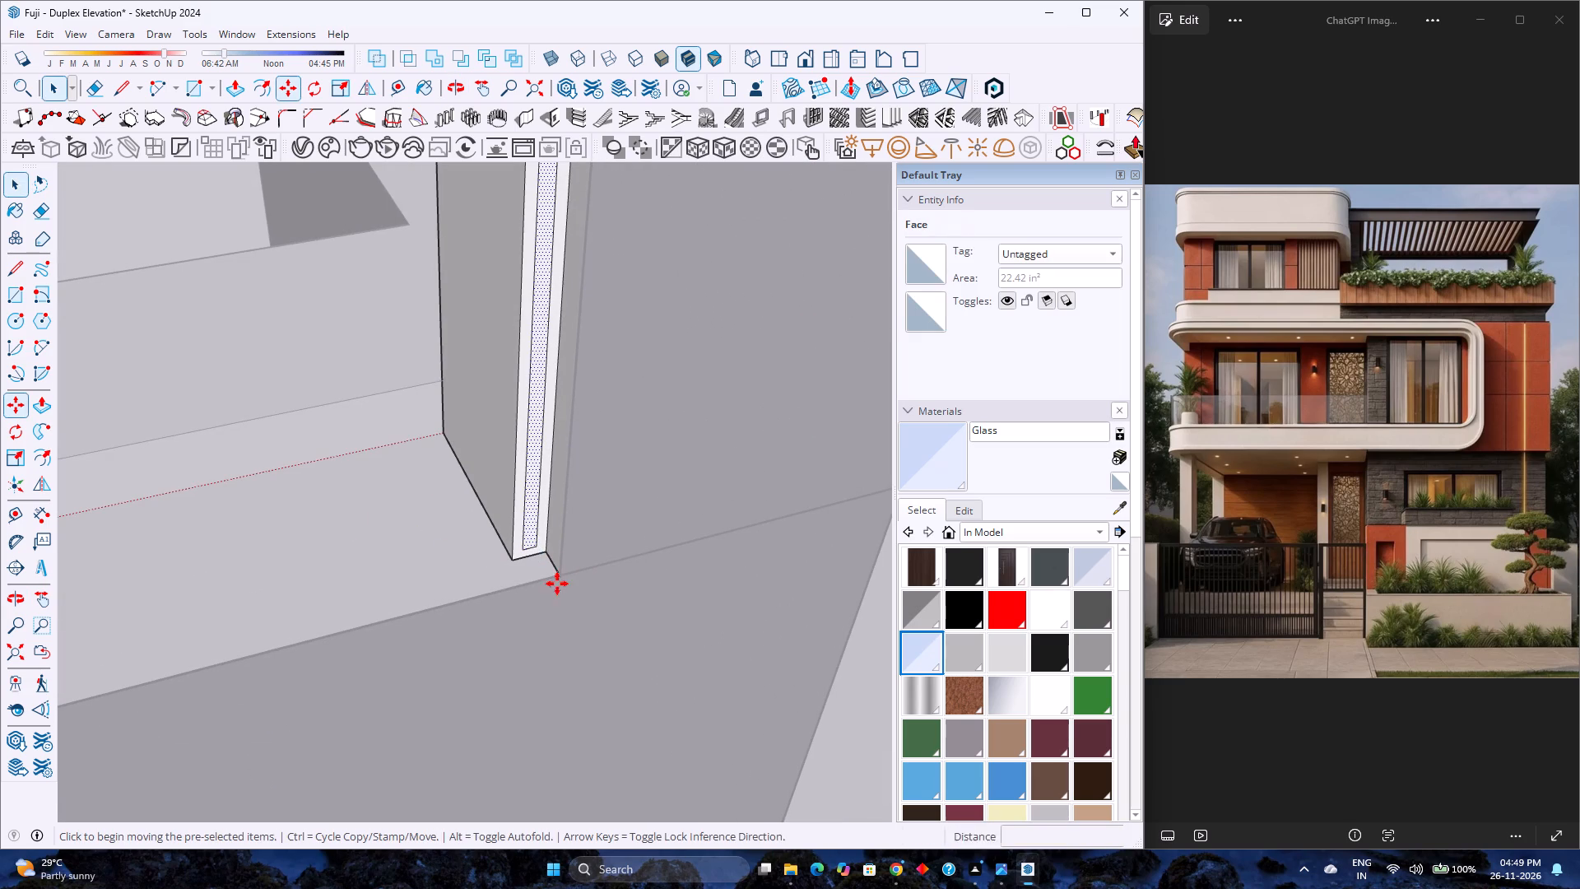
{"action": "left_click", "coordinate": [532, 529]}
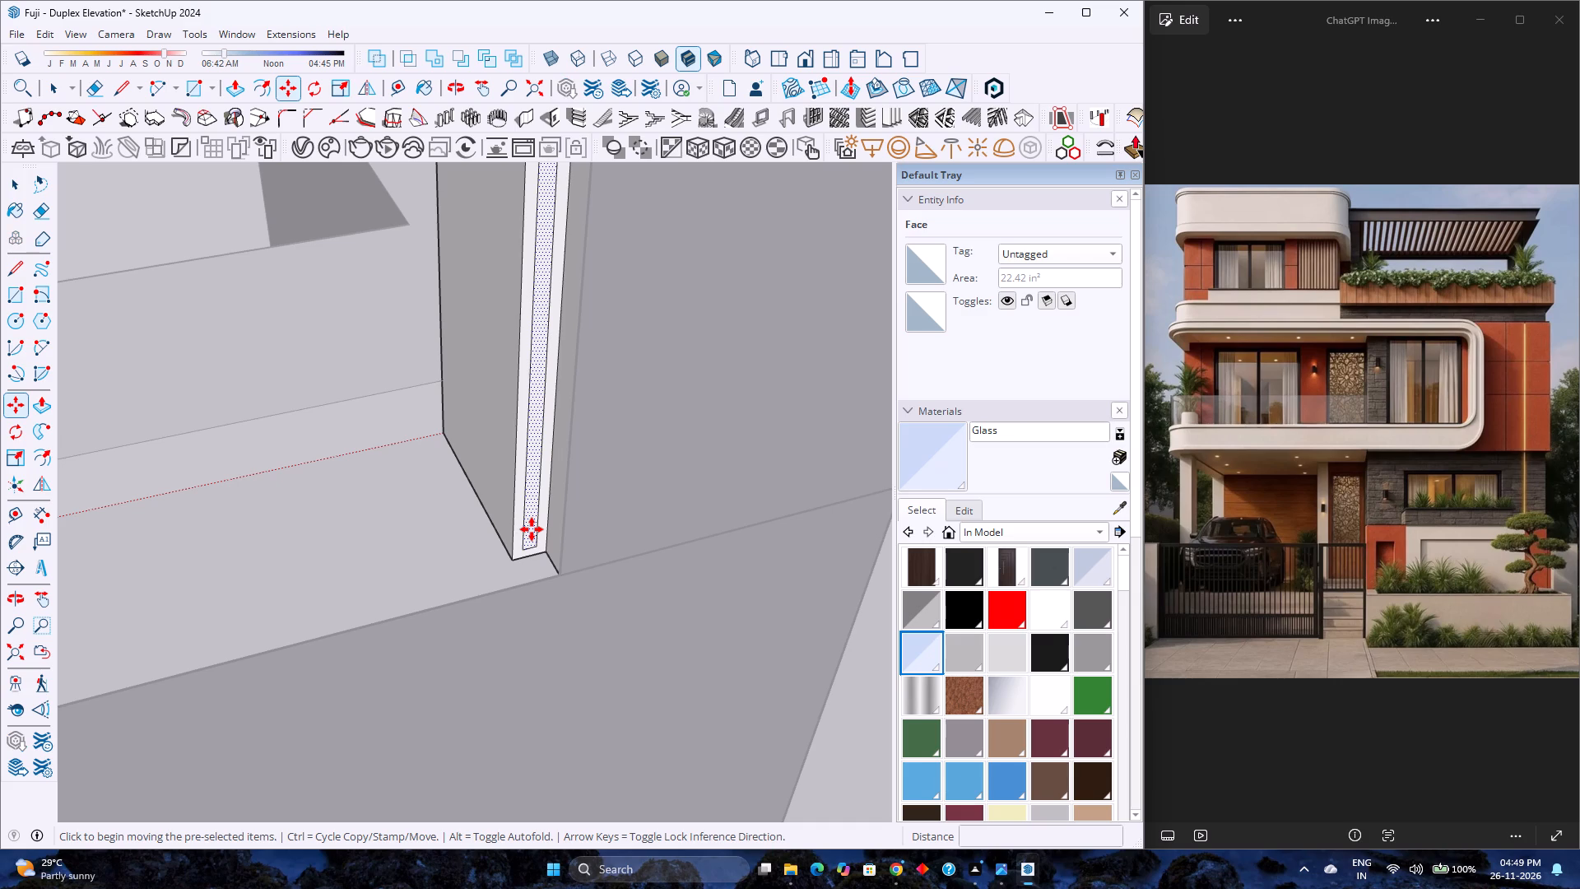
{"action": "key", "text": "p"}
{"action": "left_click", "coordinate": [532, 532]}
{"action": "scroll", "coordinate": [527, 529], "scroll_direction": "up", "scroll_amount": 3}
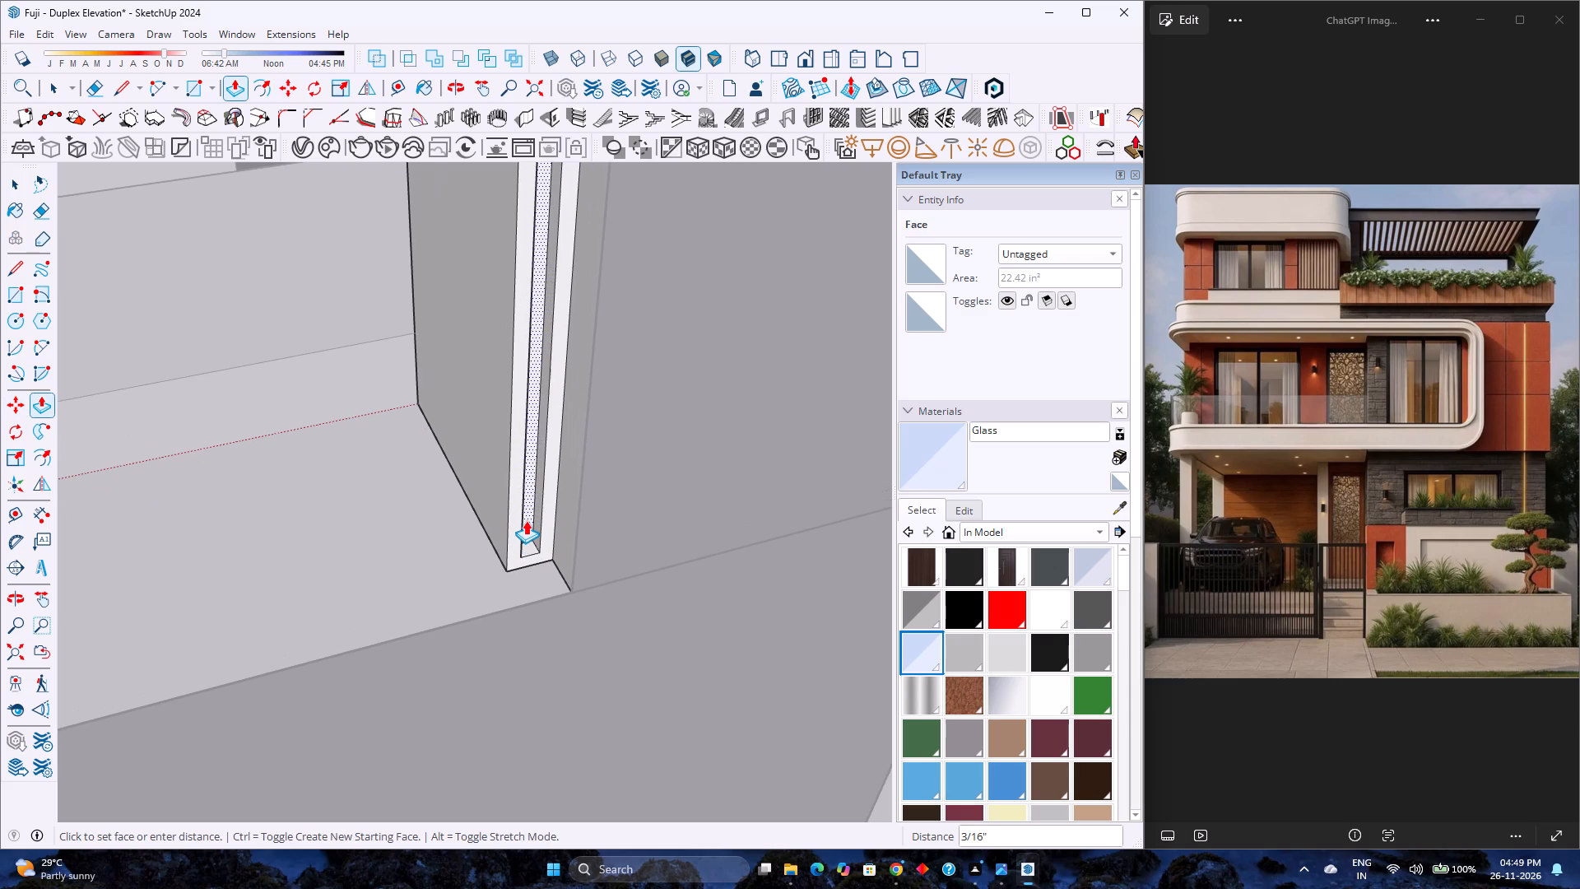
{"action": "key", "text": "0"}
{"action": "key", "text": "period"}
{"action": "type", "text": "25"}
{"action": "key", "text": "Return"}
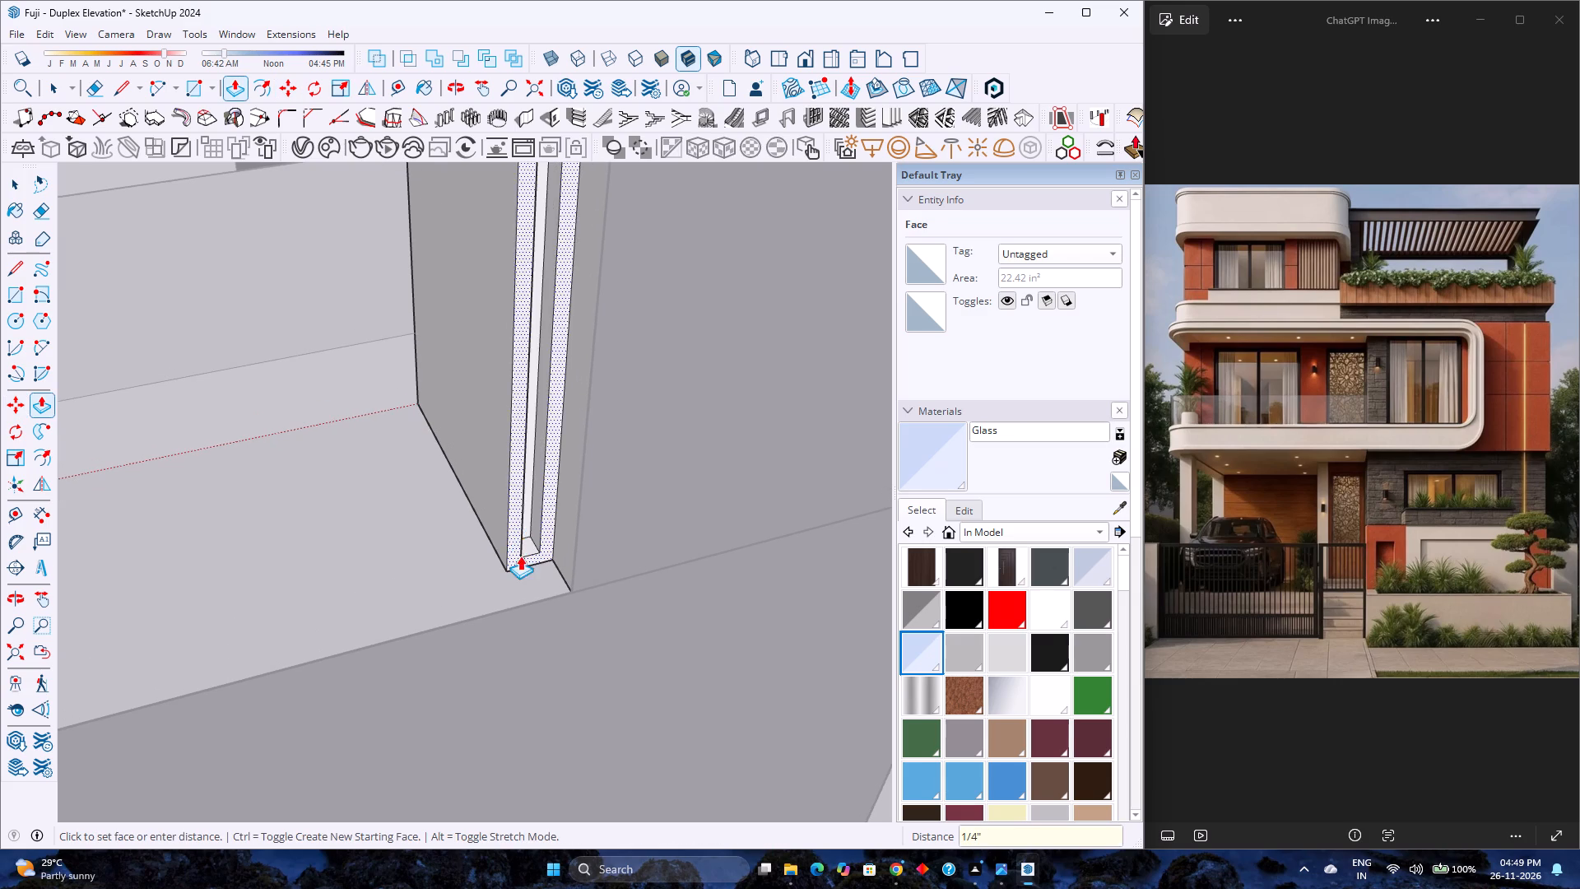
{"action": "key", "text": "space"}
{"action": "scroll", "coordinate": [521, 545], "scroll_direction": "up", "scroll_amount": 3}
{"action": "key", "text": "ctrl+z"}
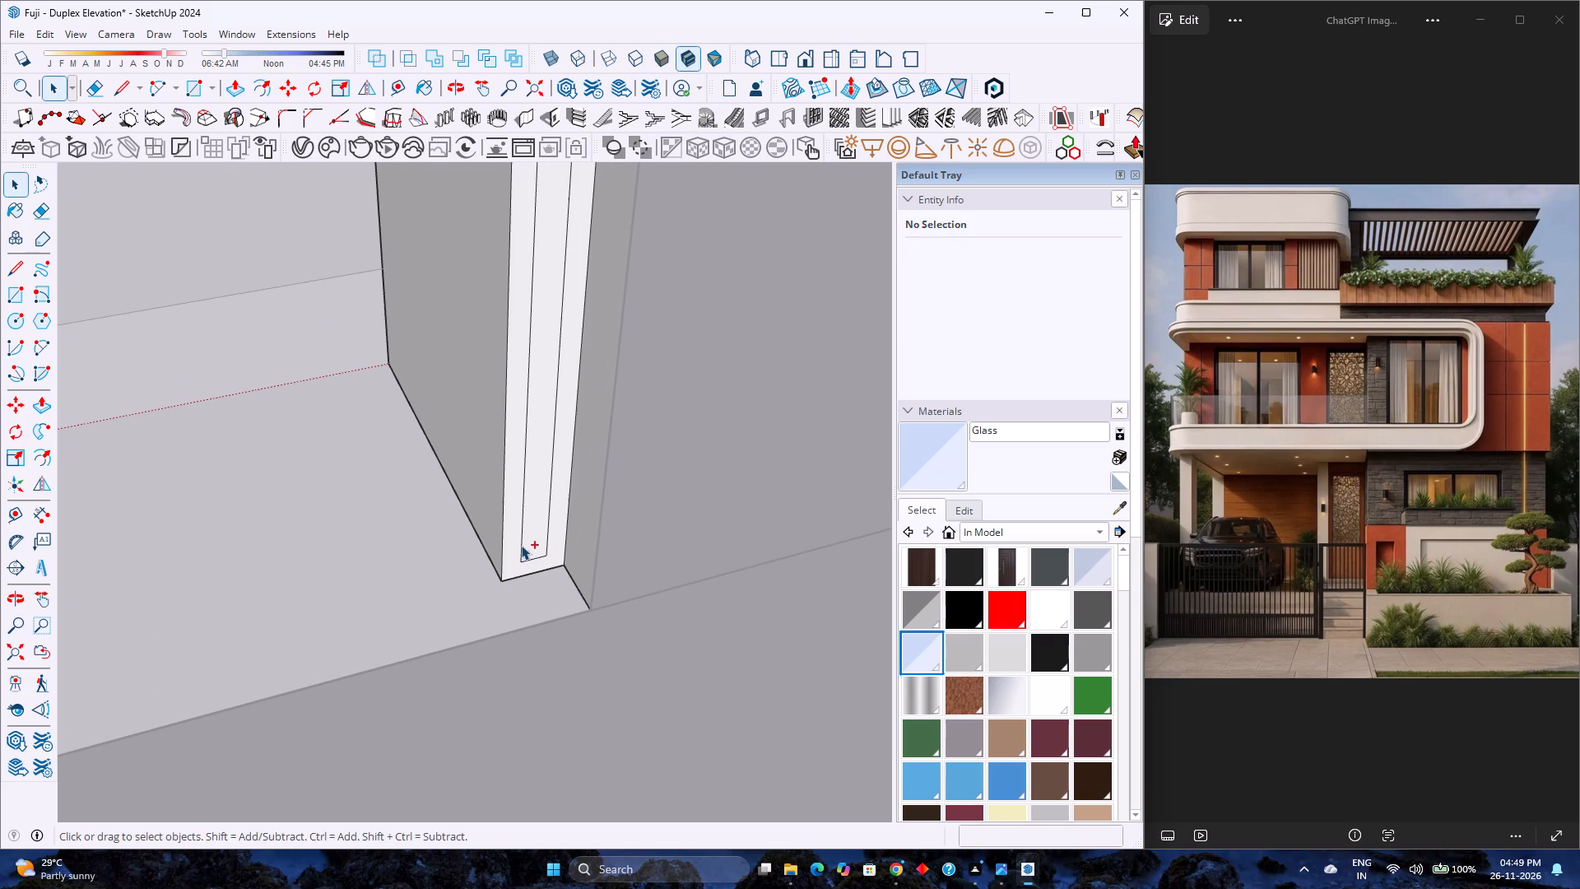
Repeat the 0.25" push on the central strip of the narrow opening's frame face to recess the groove.
{"action": "key", "text": "p"}
{"action": "double_click", "coordinate": [536, 534]}
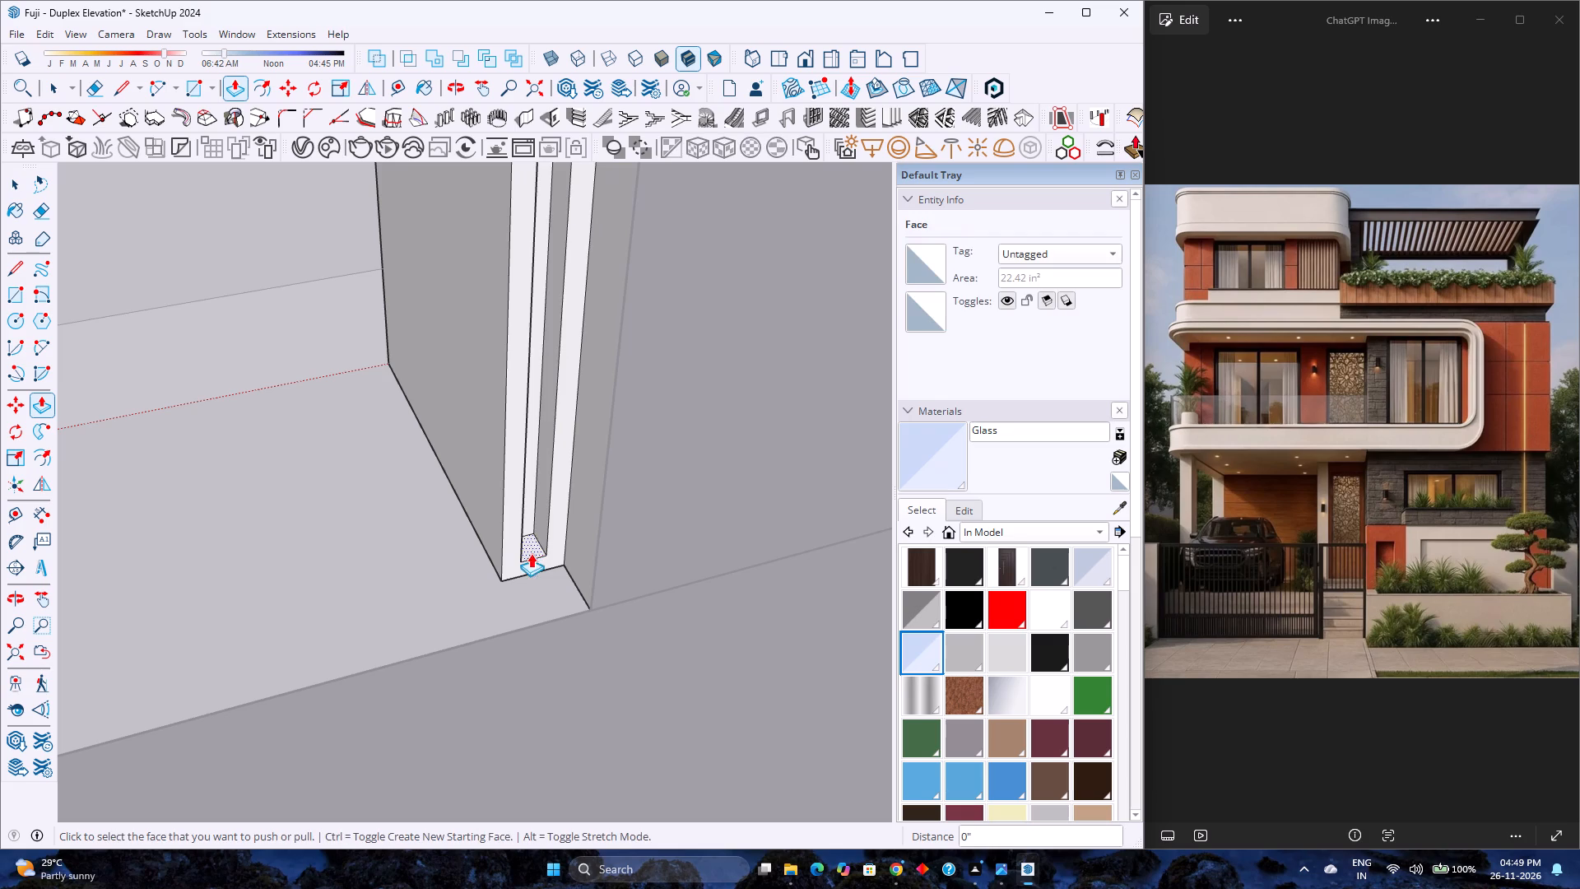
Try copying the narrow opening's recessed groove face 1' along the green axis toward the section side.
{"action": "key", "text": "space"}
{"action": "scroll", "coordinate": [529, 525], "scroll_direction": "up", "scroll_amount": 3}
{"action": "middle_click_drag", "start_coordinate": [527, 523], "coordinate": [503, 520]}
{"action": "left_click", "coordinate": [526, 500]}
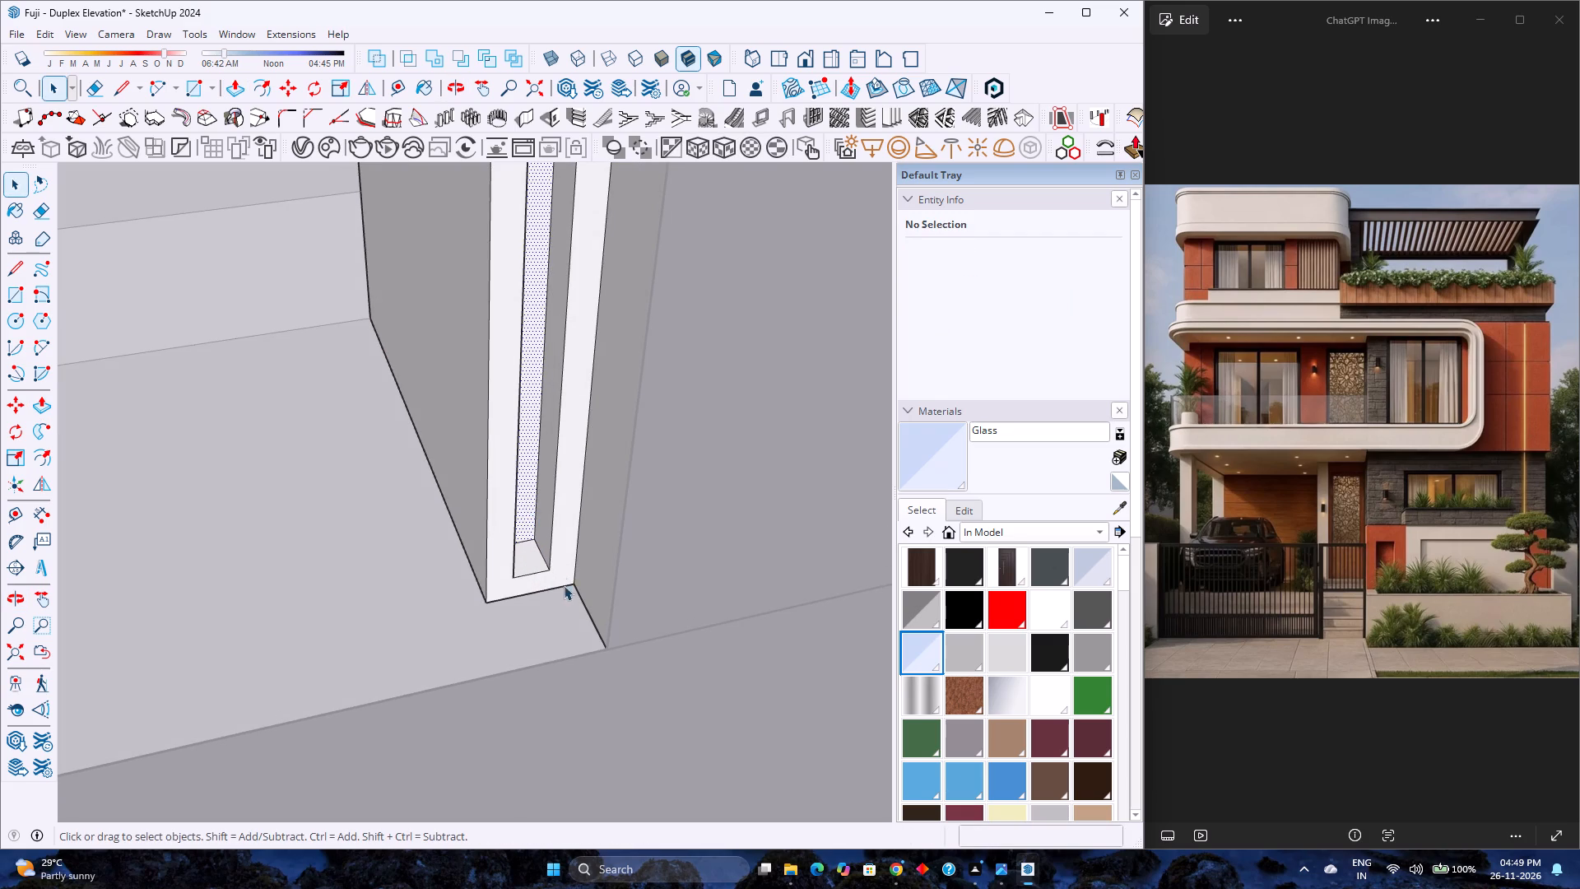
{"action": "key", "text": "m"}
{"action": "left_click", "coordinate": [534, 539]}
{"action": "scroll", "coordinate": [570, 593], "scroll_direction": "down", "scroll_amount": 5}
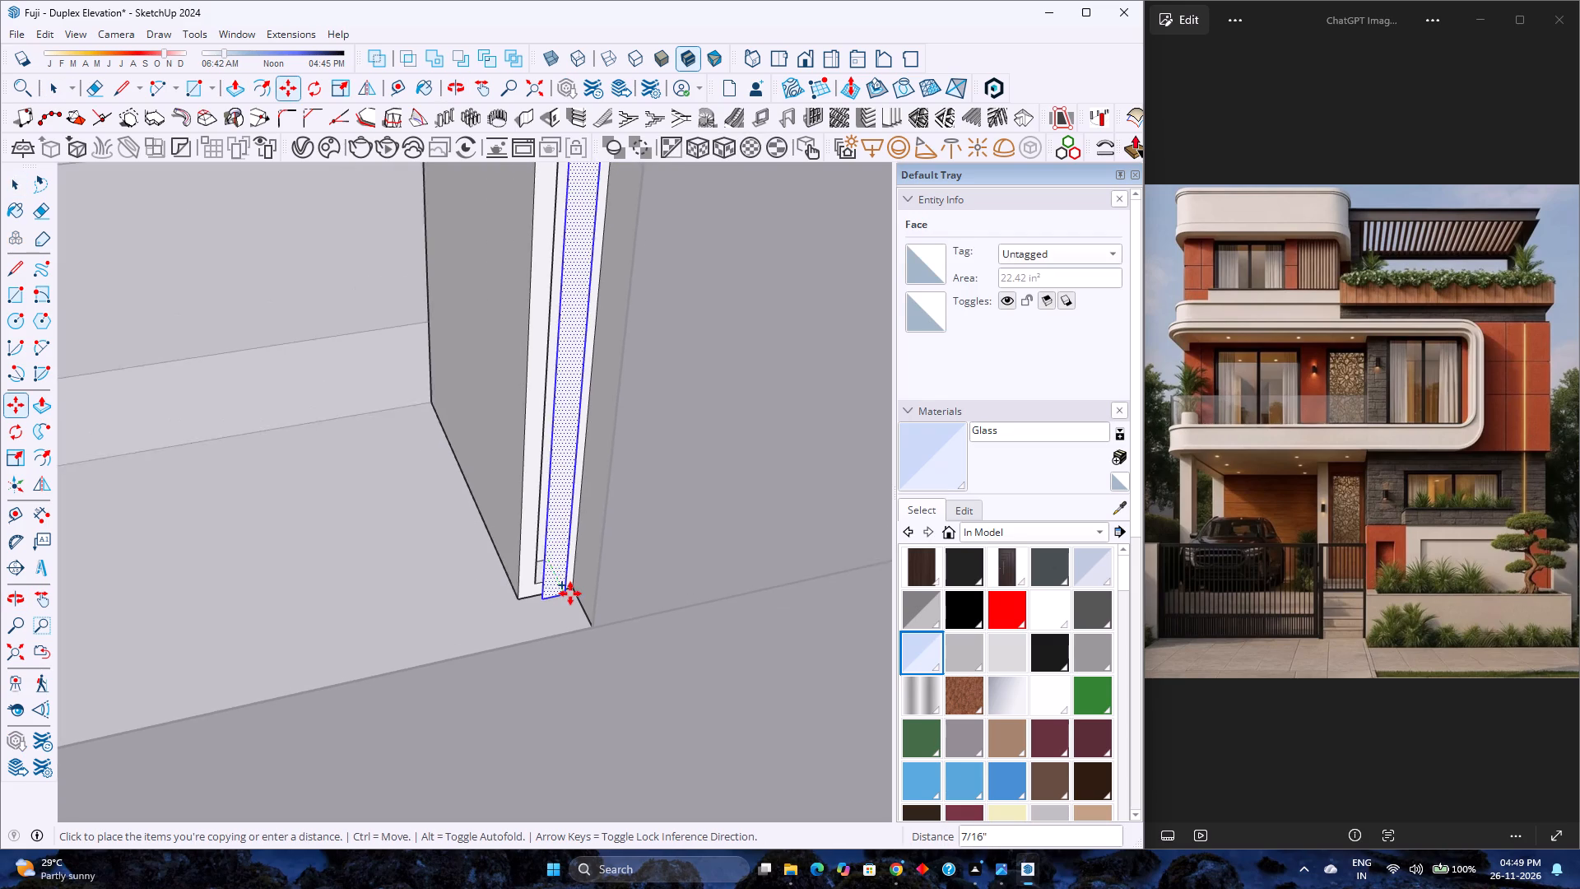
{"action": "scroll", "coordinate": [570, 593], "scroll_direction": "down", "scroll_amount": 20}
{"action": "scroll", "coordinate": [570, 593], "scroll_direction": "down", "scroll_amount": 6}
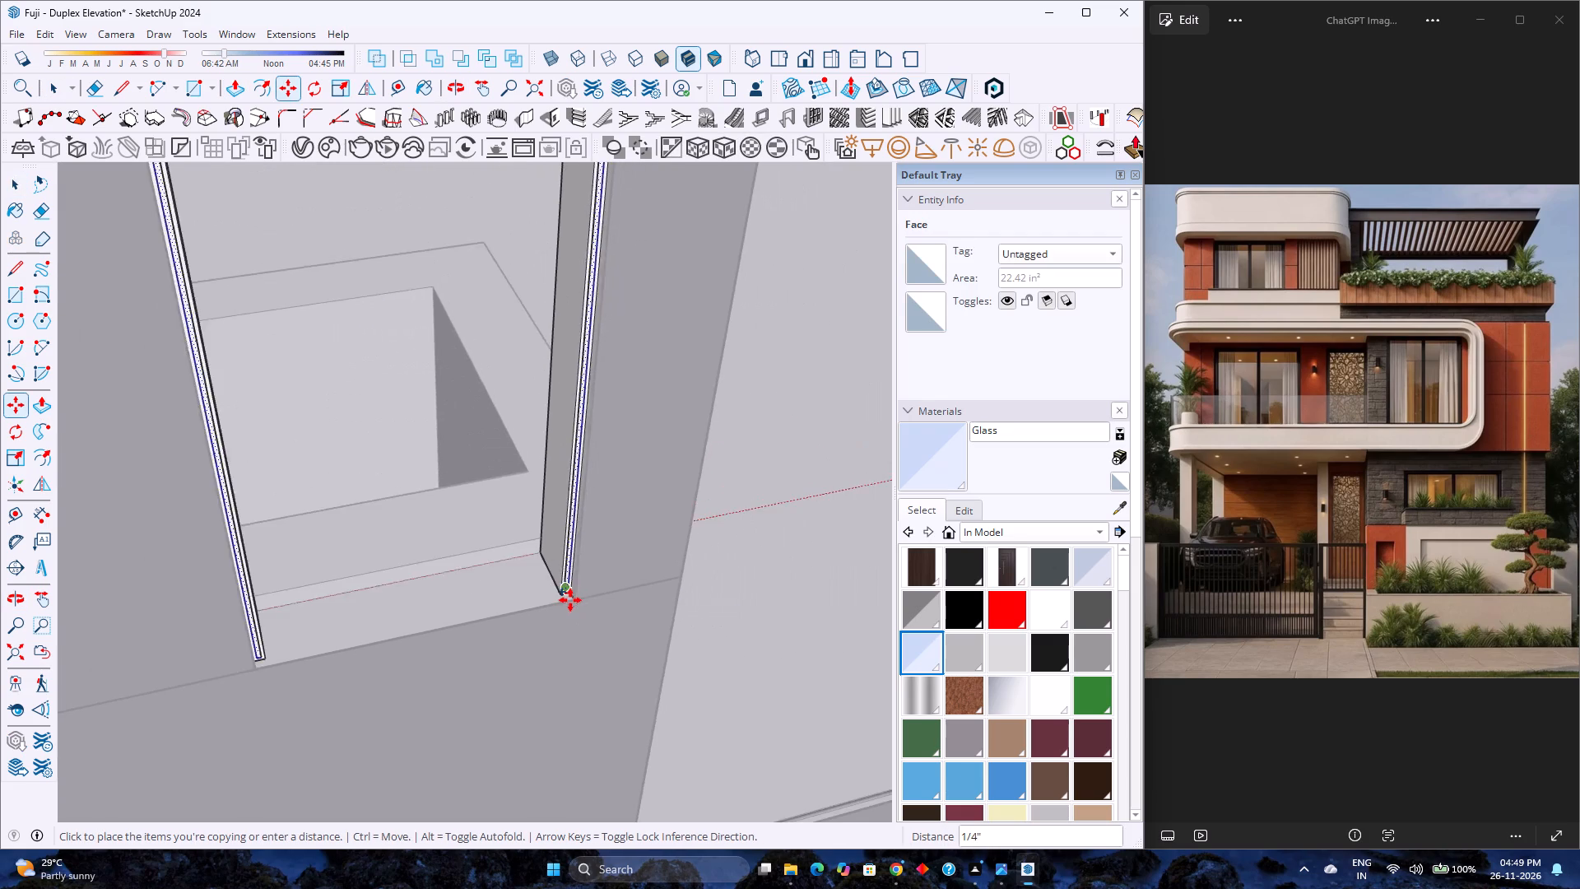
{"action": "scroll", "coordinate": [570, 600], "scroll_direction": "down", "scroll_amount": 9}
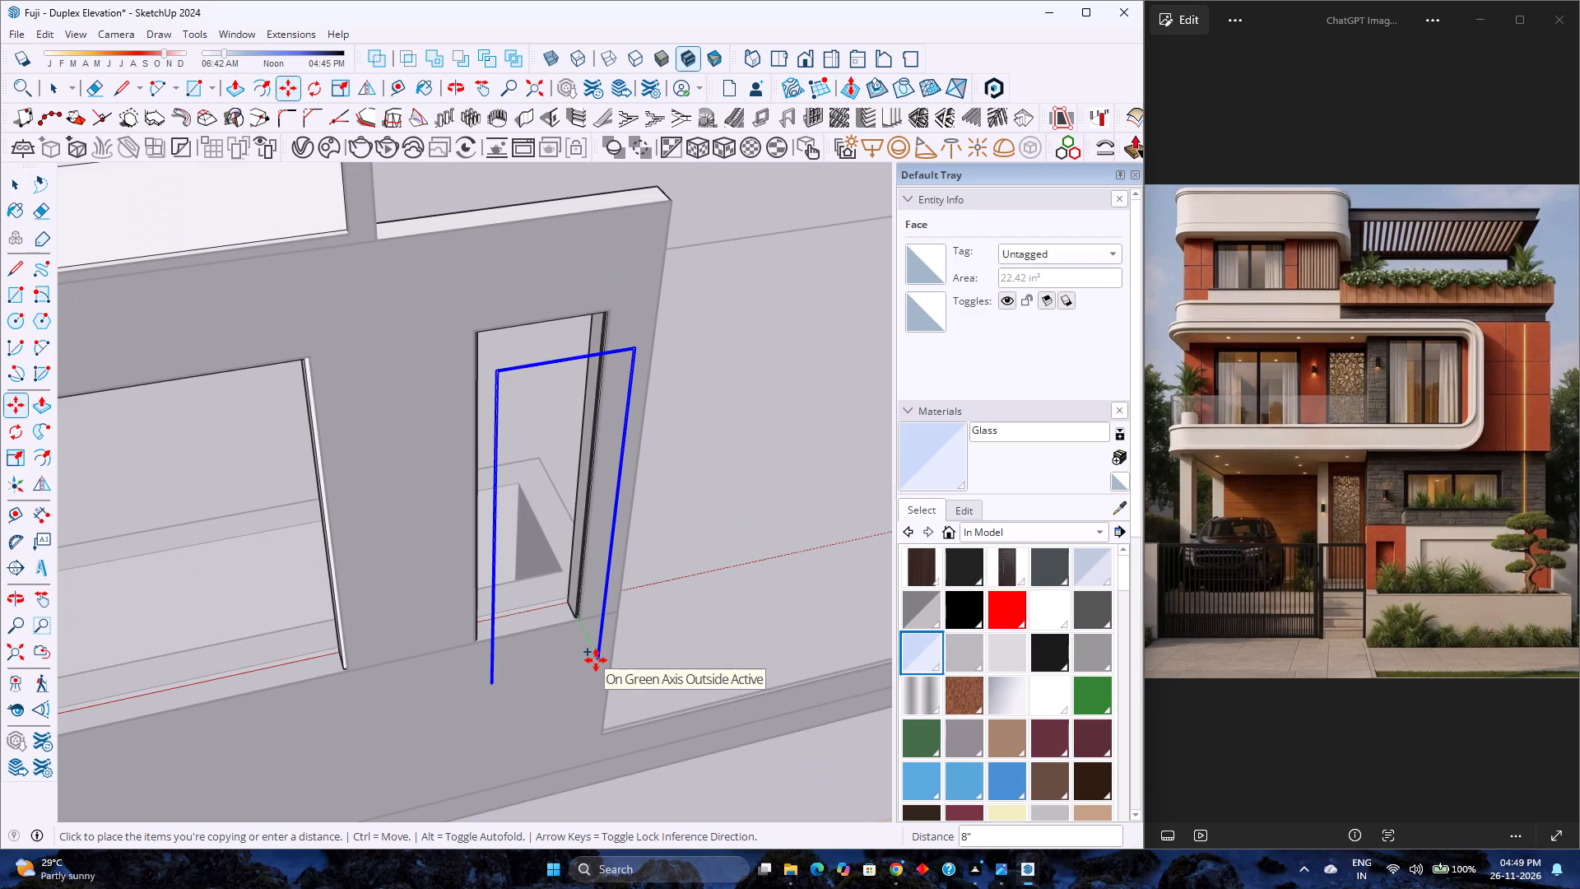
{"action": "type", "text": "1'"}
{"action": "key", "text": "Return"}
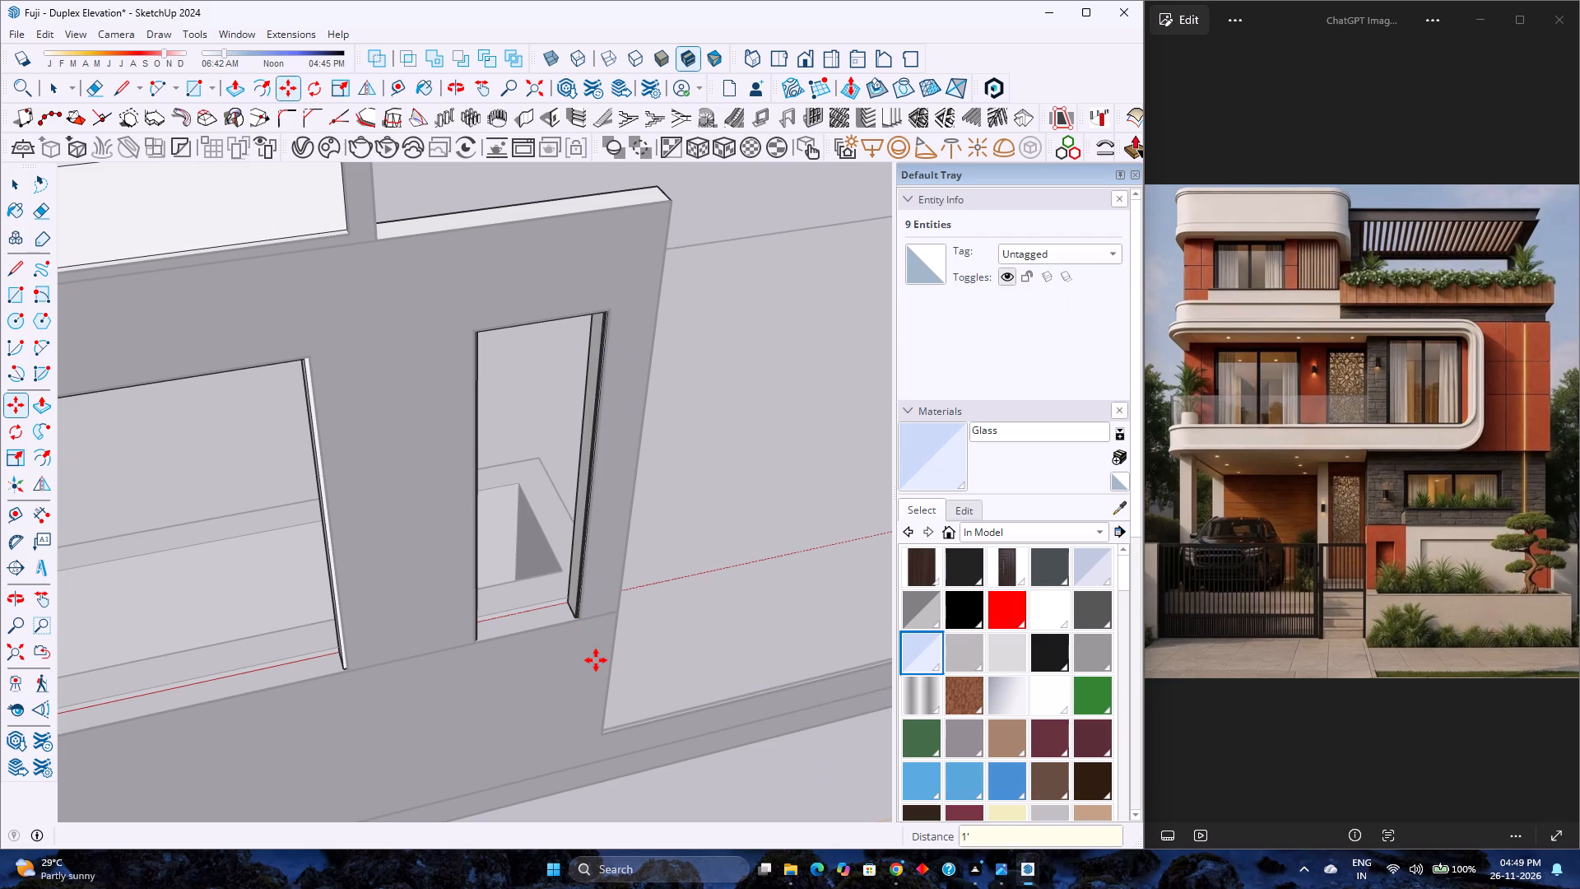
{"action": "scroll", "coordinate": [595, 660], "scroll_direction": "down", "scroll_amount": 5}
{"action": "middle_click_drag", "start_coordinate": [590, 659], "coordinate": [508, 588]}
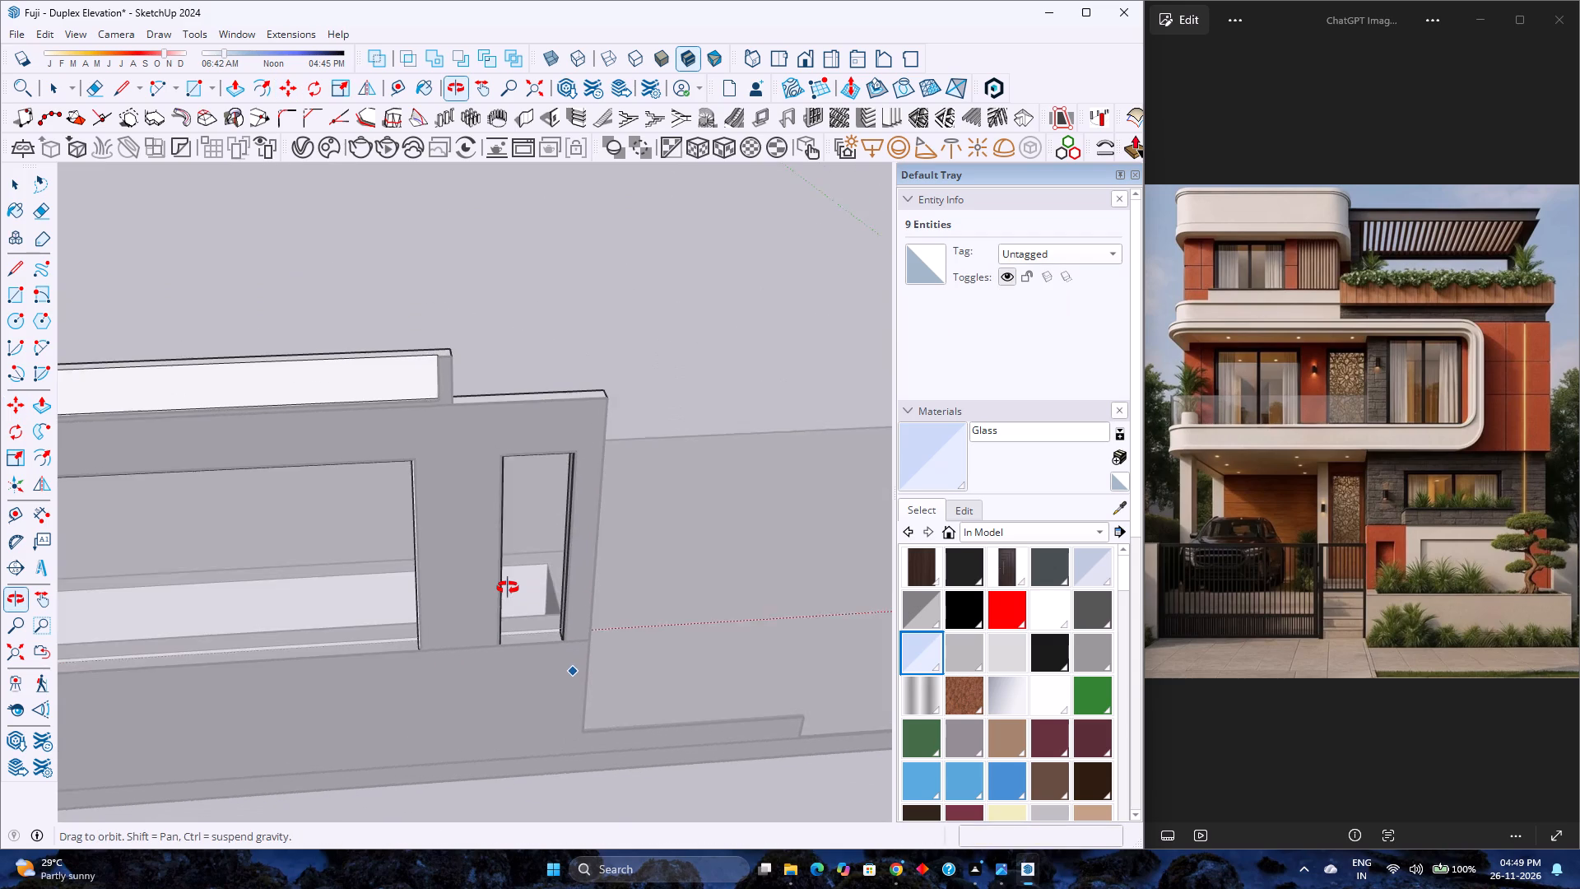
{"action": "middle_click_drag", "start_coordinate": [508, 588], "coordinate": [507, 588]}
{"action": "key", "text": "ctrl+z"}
Copy the narrow opening's recessed groove face 2' along the green axis, through the opening and away from the section plane.
{"action": "scroll", "coordinate": [558, 631], "scroll_direction": "up", "scroll_amount": 3}
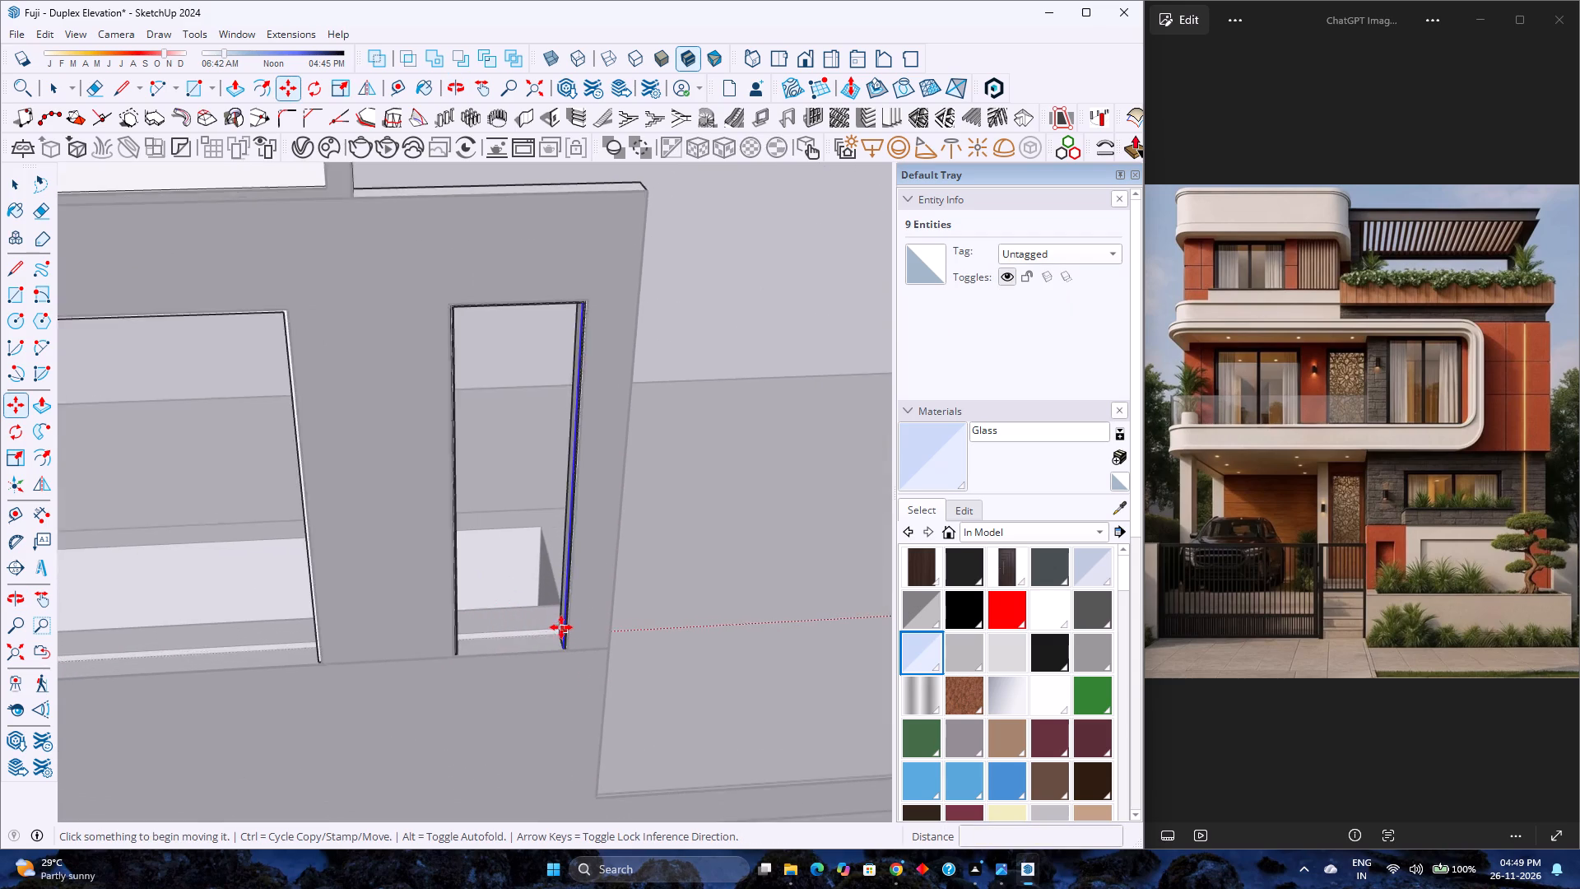
{"action": "scroll", "coordinate": [561, 627], "scroll_direction": "up", "scroll_amount": 20}
{"action": "scroll", "coordinate": [561, 627], "scroll_direction": "up", "scroll_amount": 6}
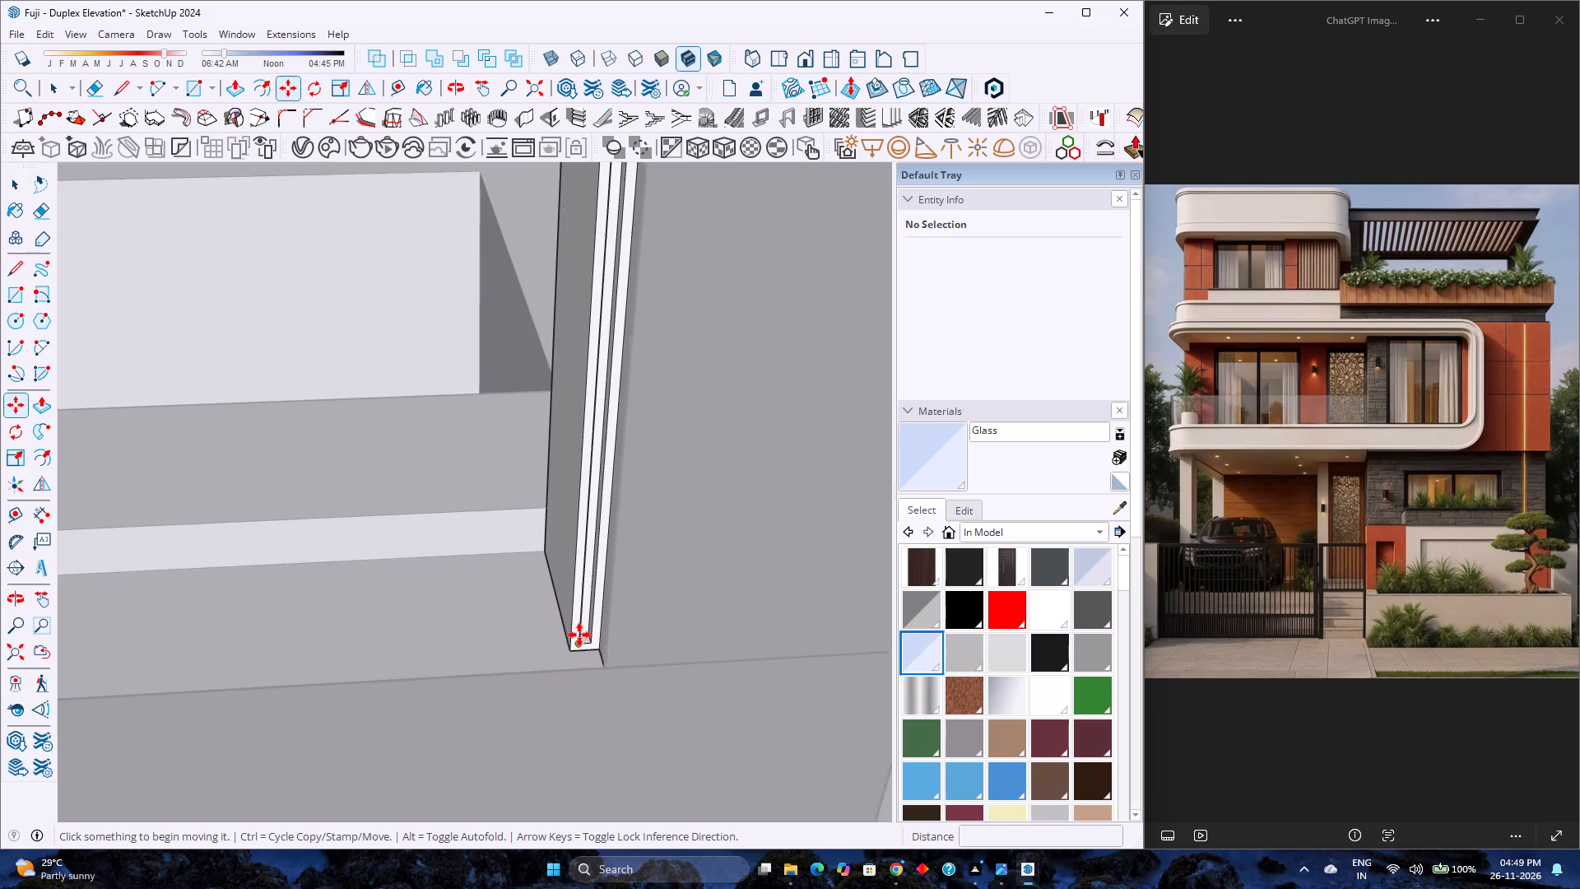
{"action": "scroll", "coordinate": [579, 635], "scroll_direction": "up", "scroll_amount": 2}
{"action": "key", "text": "space"}
{"action": "left_click", "coordinate": [583, 625]}
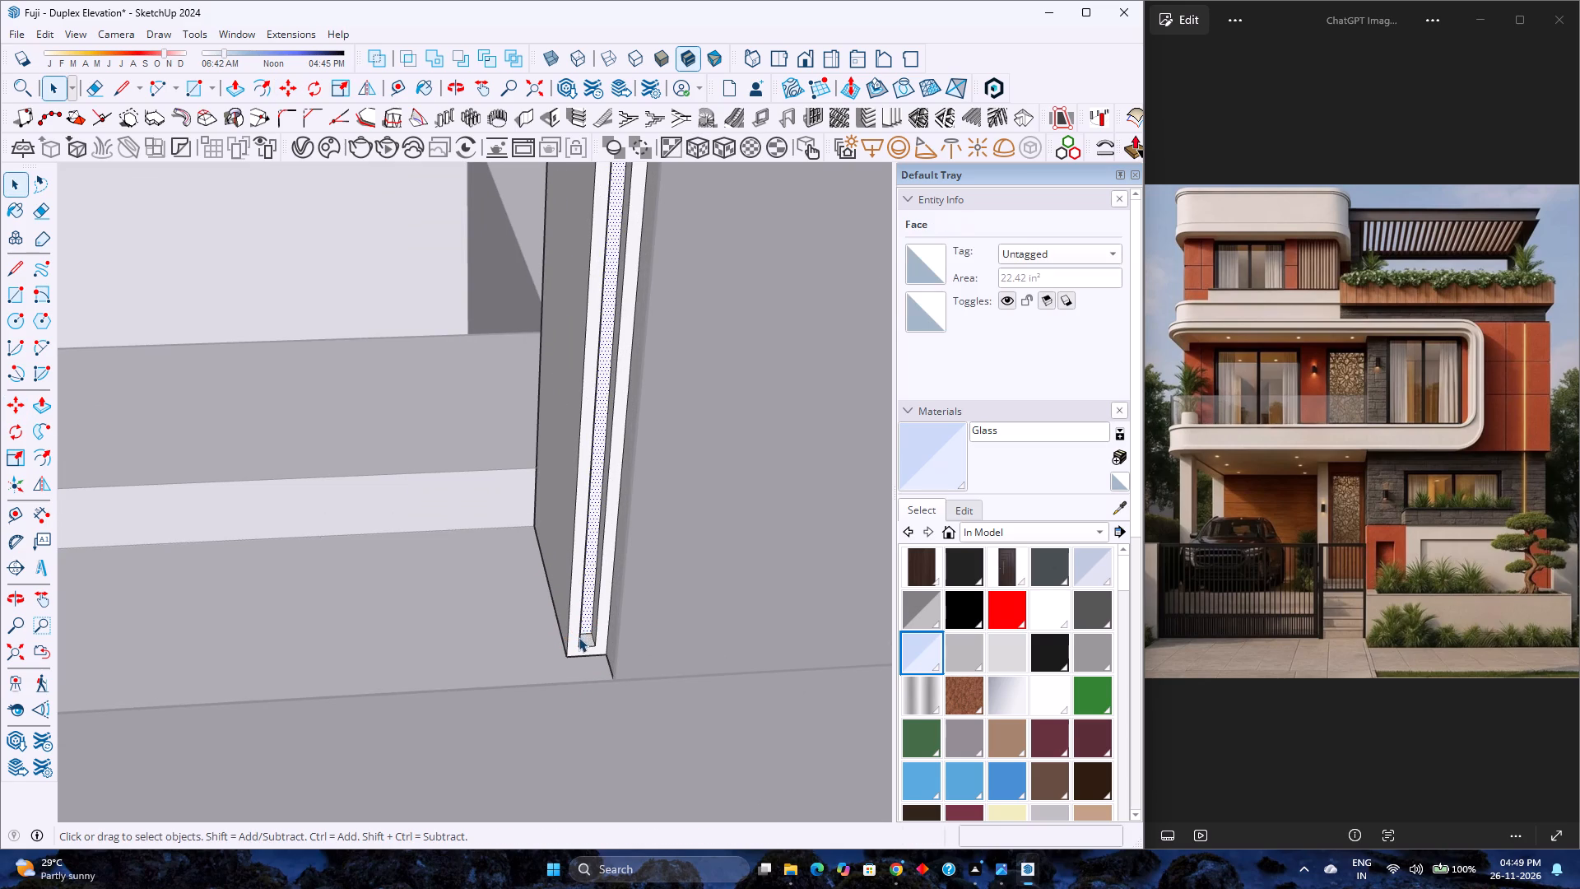
{"action": "key", "text": "m"}
{"action": "left_click", "coordinate": [581, 634]}
{"action": "scroll", "coordinate": [537, 517], "scroll_direction": "down", "scroll_amount": 4}
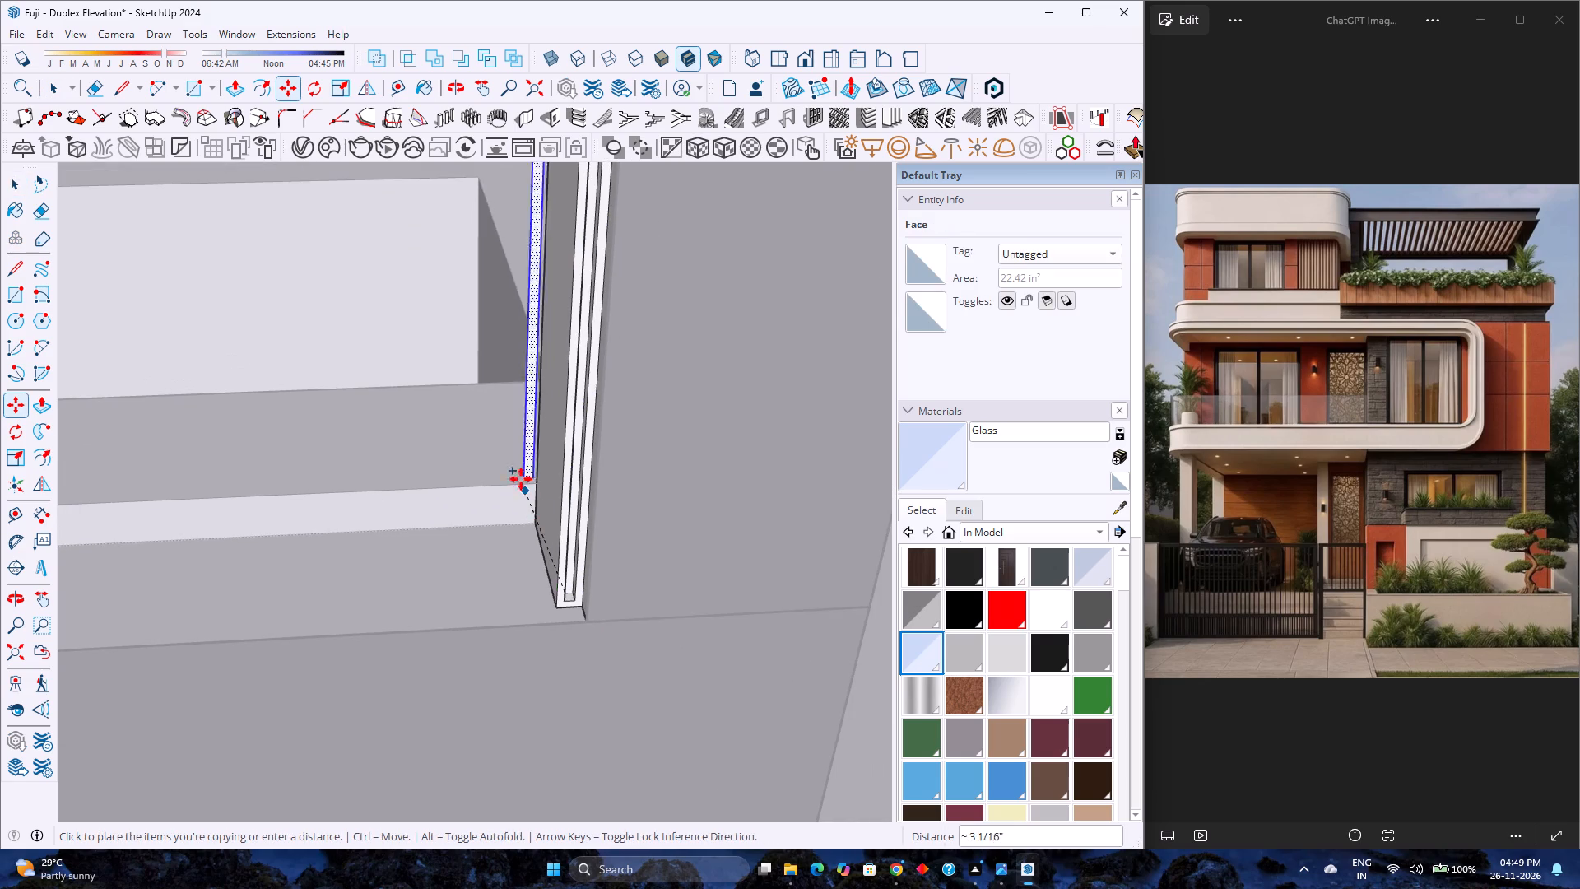
{"action": "key", "text": "Left"}
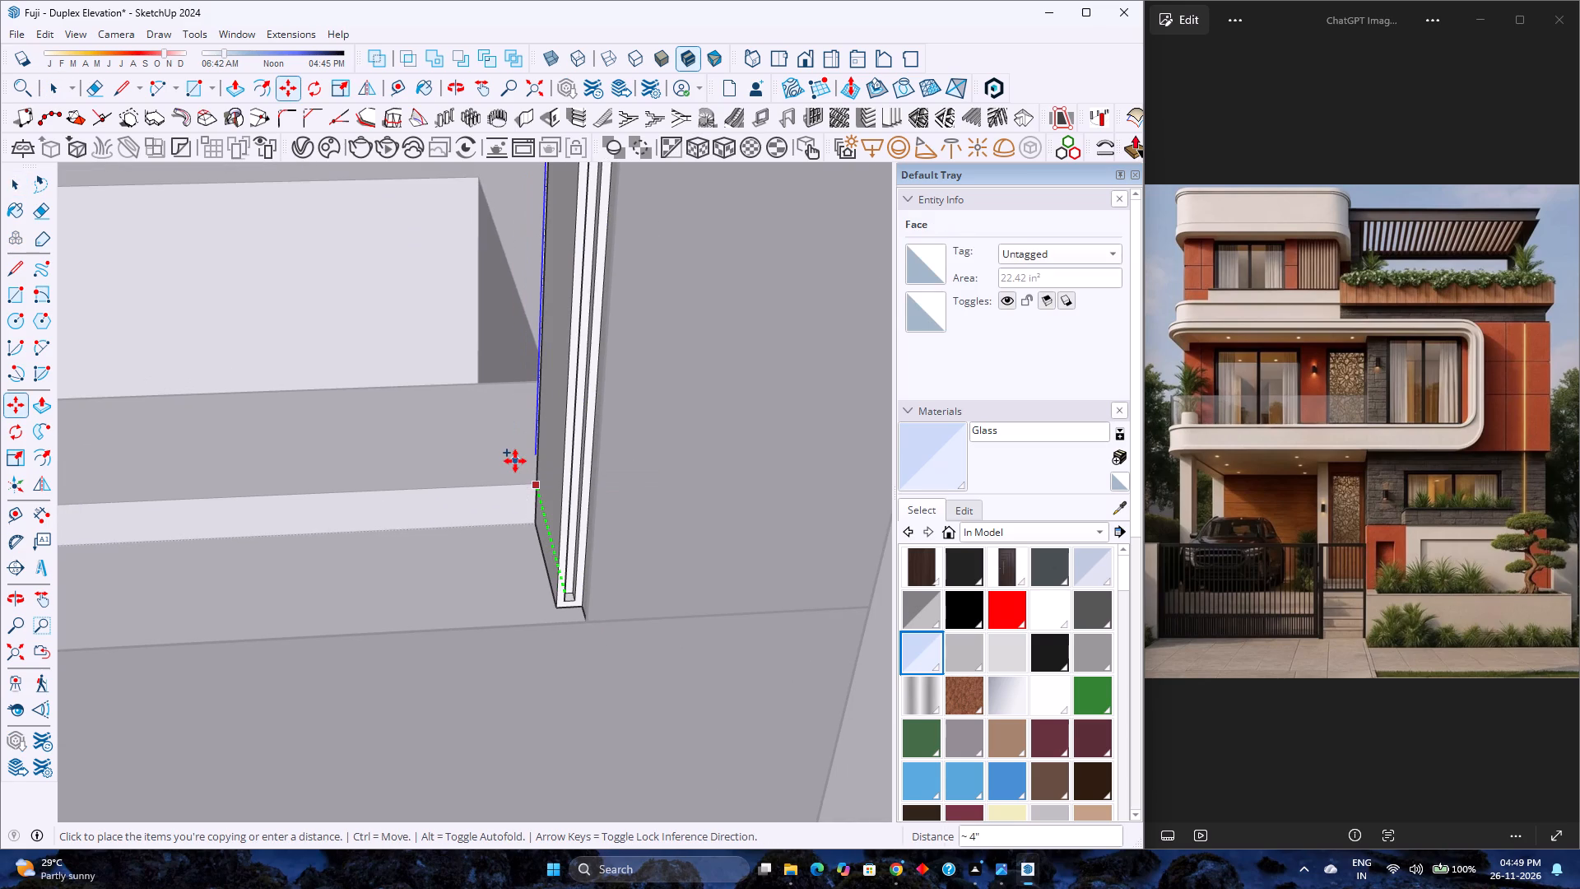
{"action": "type", "text": "2'"}
{"action": "key", "text": "Return"}
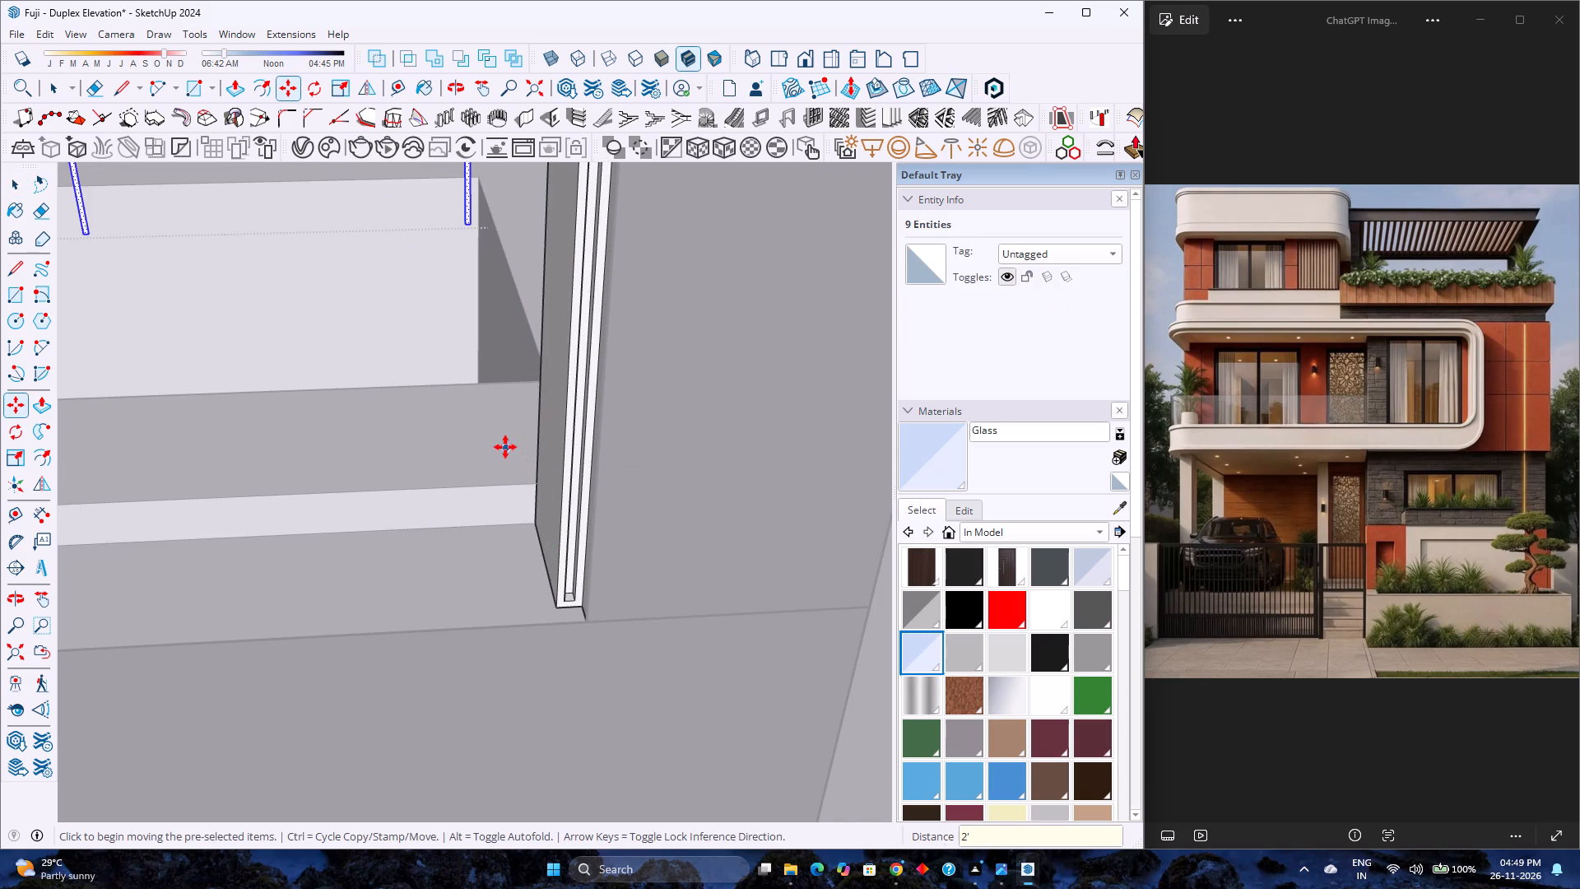
Make the copied groove-face strip beyond the narrow opening a group.
{"action": "scroll", "coordinate": [505, 451], "scroll_direction": "down", "scroll_amount": 10}
{"action": "scroll", "coordinate": [511, 274], "scroll_direction": "up", "scroll_amount": 4}
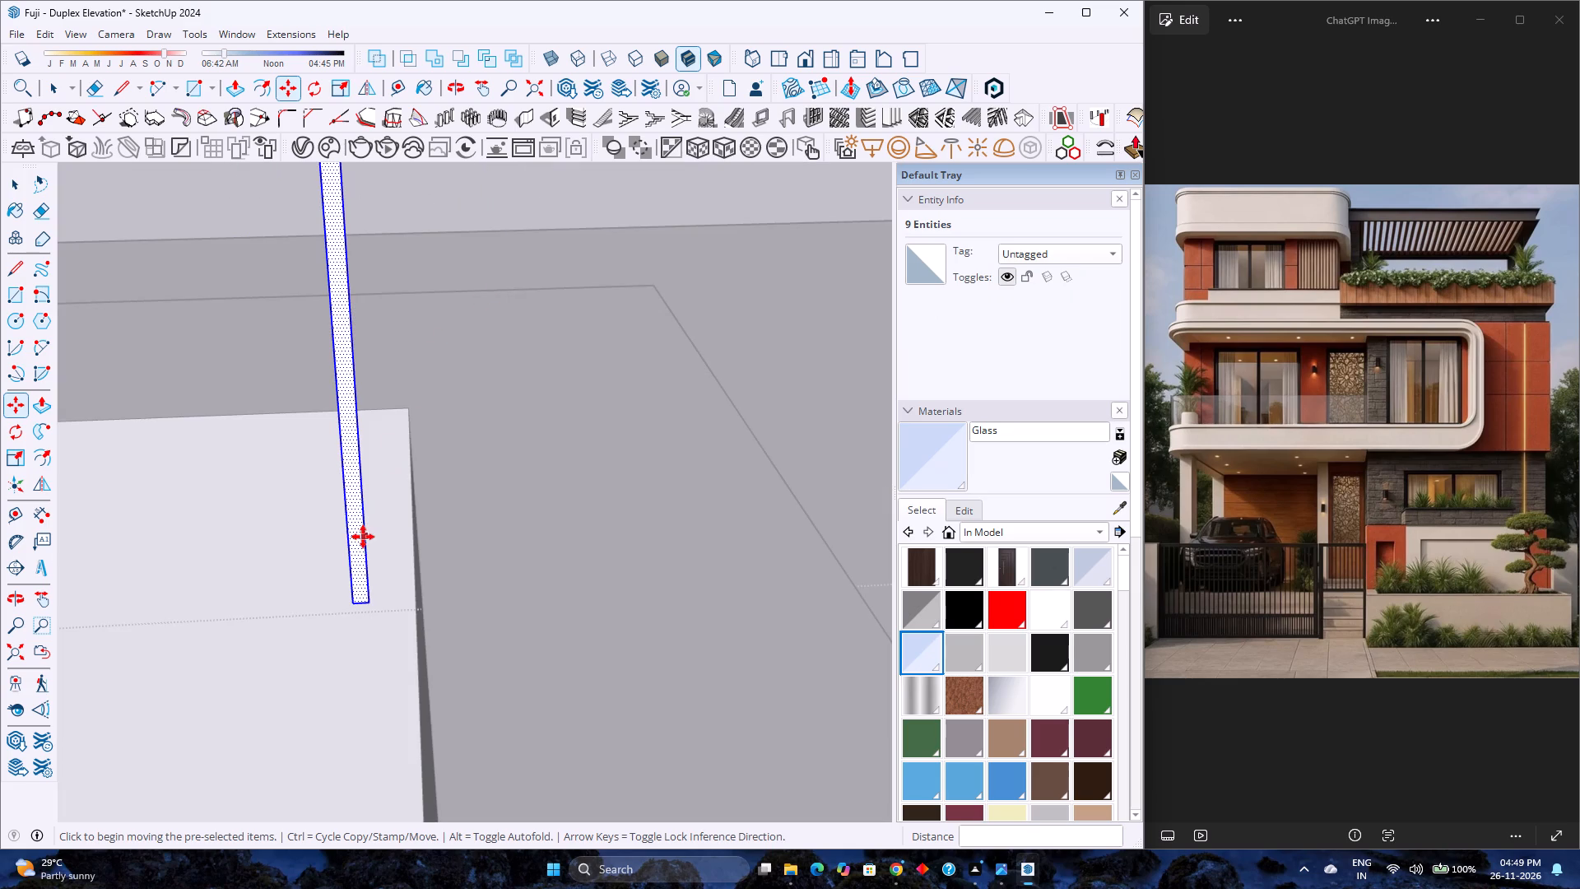
{"action": "right_click", "coordinate": [361, 533]}
{"action": "left_click", "coordinate": [435, 210]}
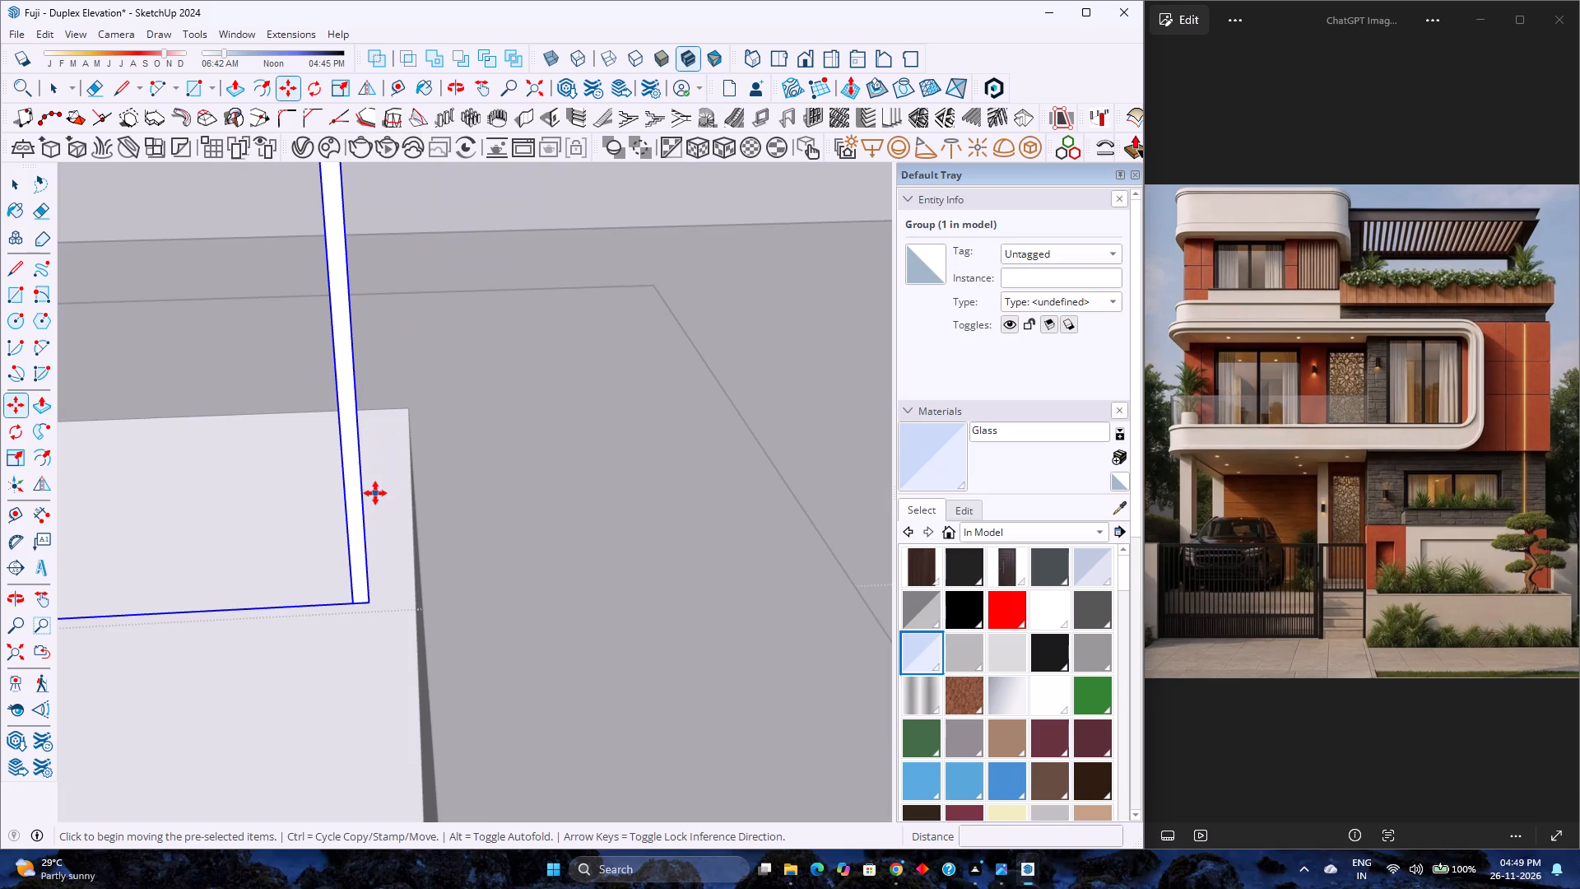
Inside the copied strip's group beyond the narrow opening, push/pull its face 0.25" to give it thickness.
{"action": "key", "text": "space"}
{"action": "double_click", "coordinate": [348, 482]}
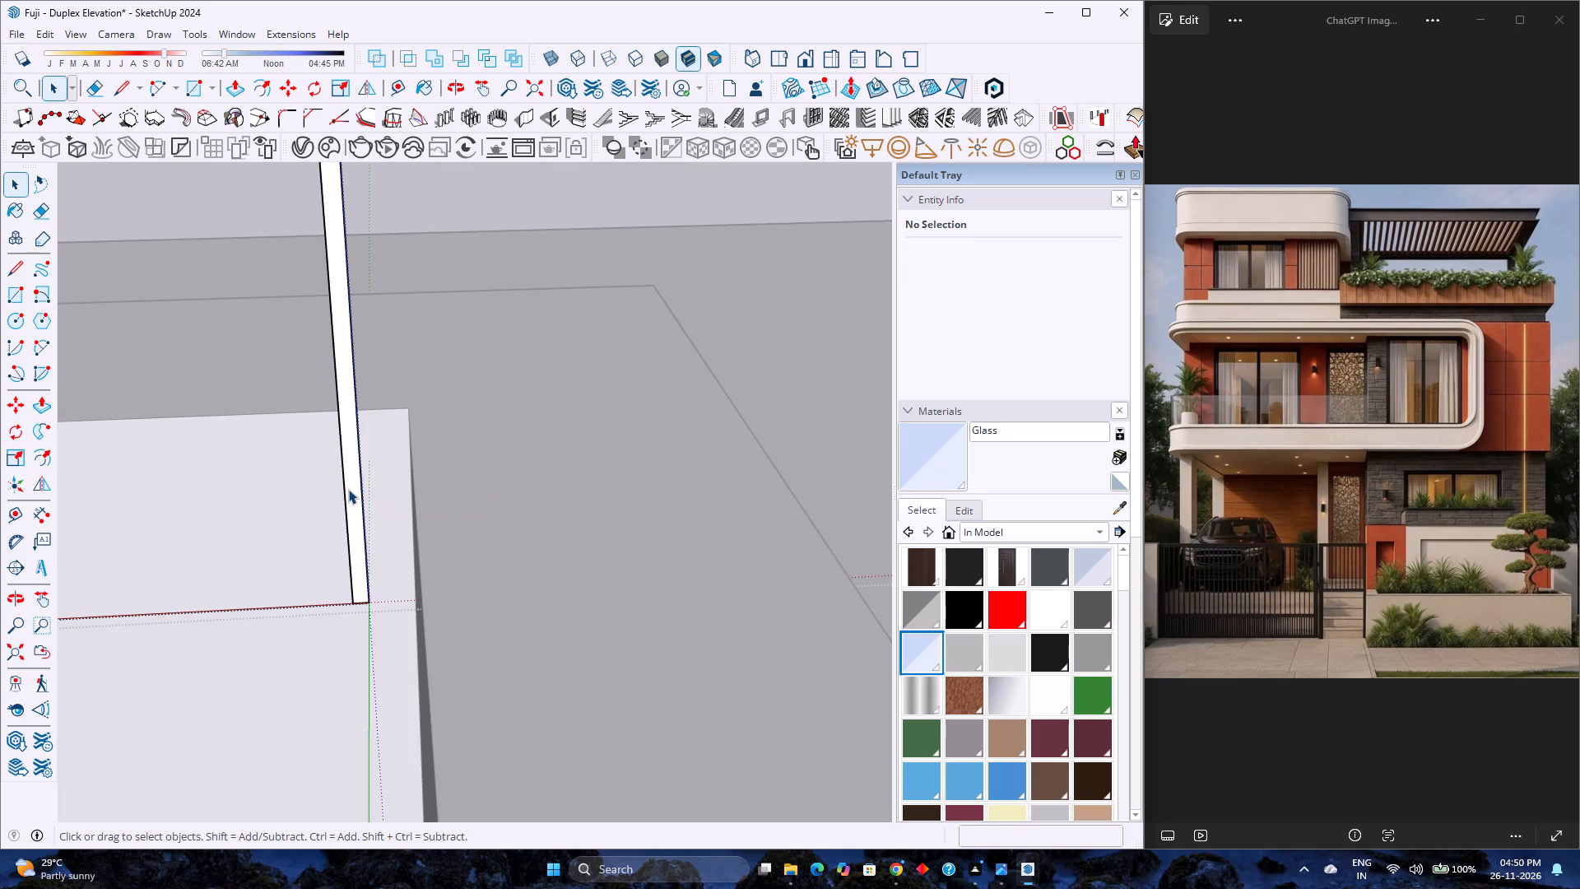
{"action": "key", "text": "p"}
{"action": "left_click", "coordinate": [348, 489]}
{"action": "type", "text": "0."}
{"action": "type", "text": "25"}
{"action": "key", "text": "Return"}
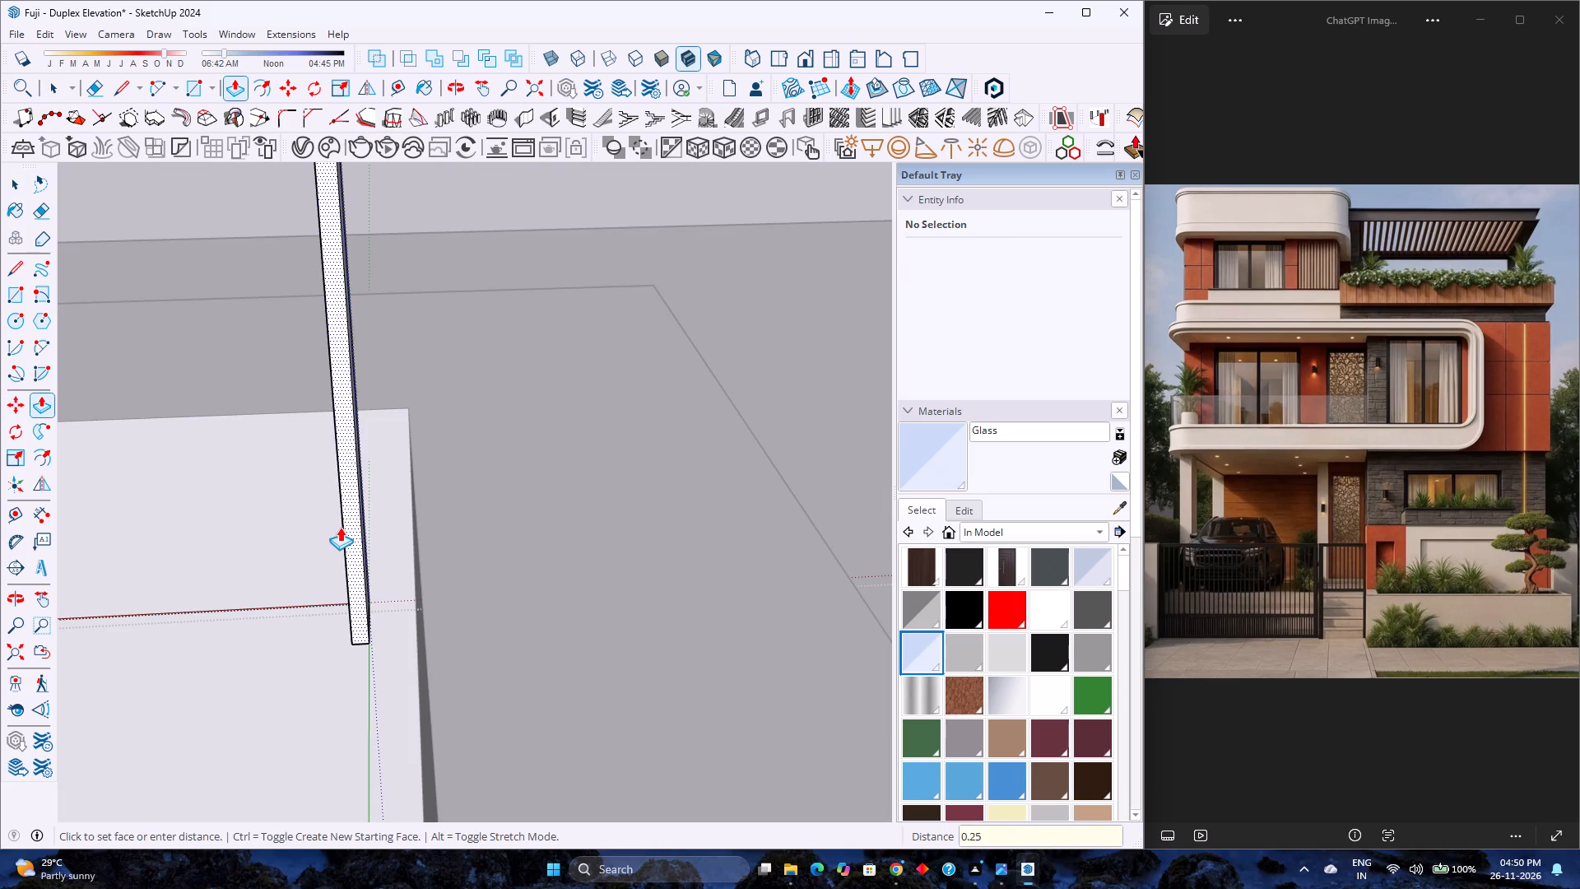
{"action": "key", "text": "space"}
{"action": "key", "text": "Escape"}
Move the thickened strip group 2' back along the green axis into the narrow opening's groove.
{"action": "left_click", "coordinate": [357, 543]}
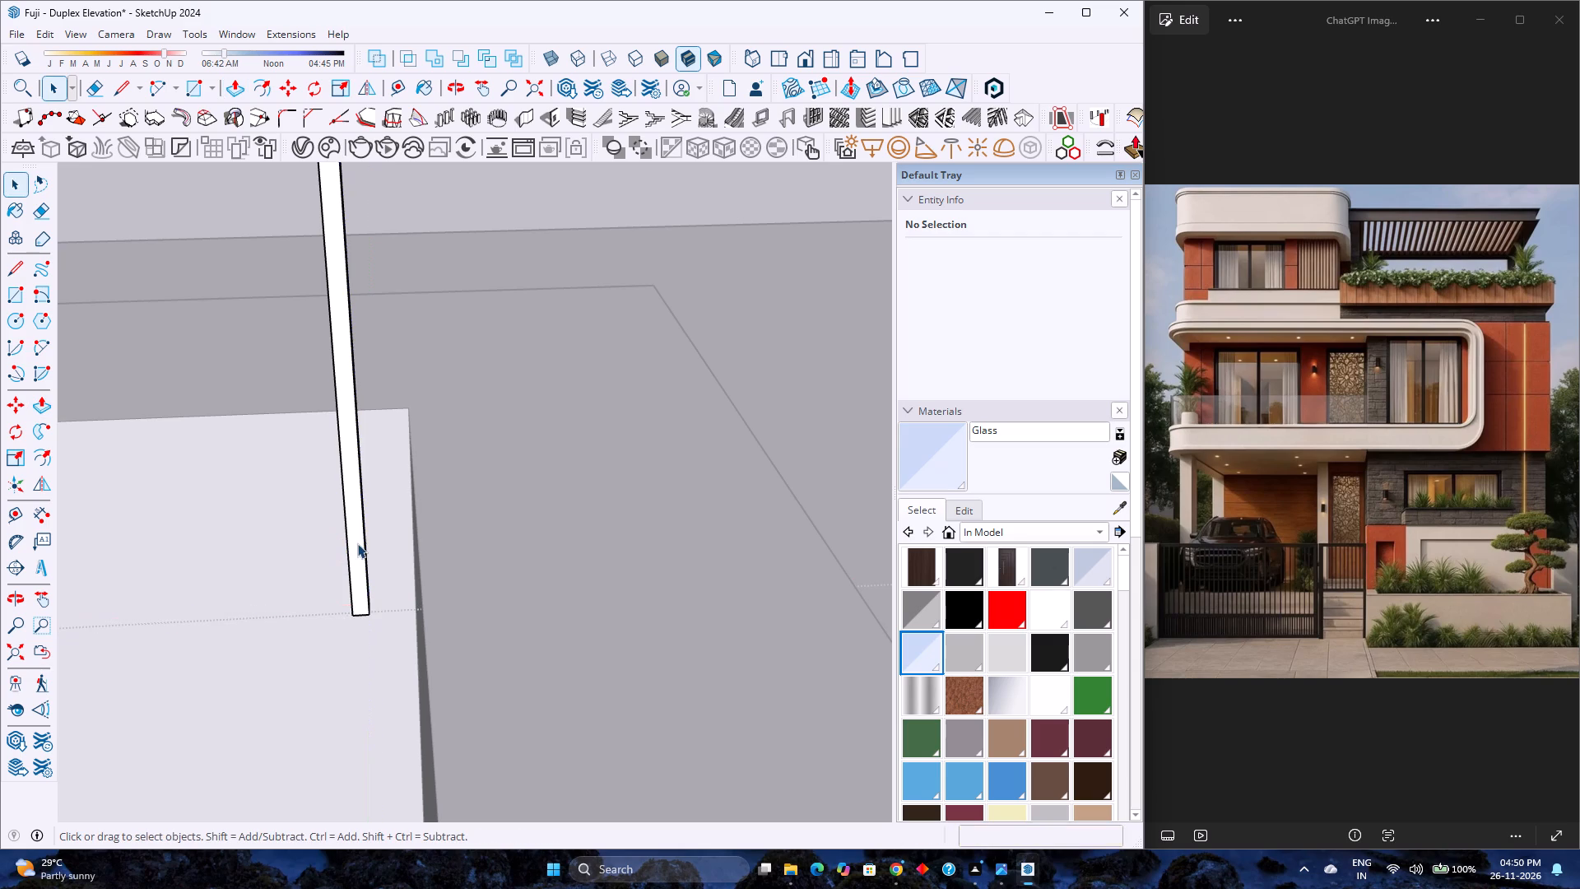
{"action": "key", "text": "m"}
{"action": "scroll", "coordinate": [377, 624], "scroll_direction": "up", "scroll_amount": 2}
{"action": "left_click", "coordinate": [369, 618]}
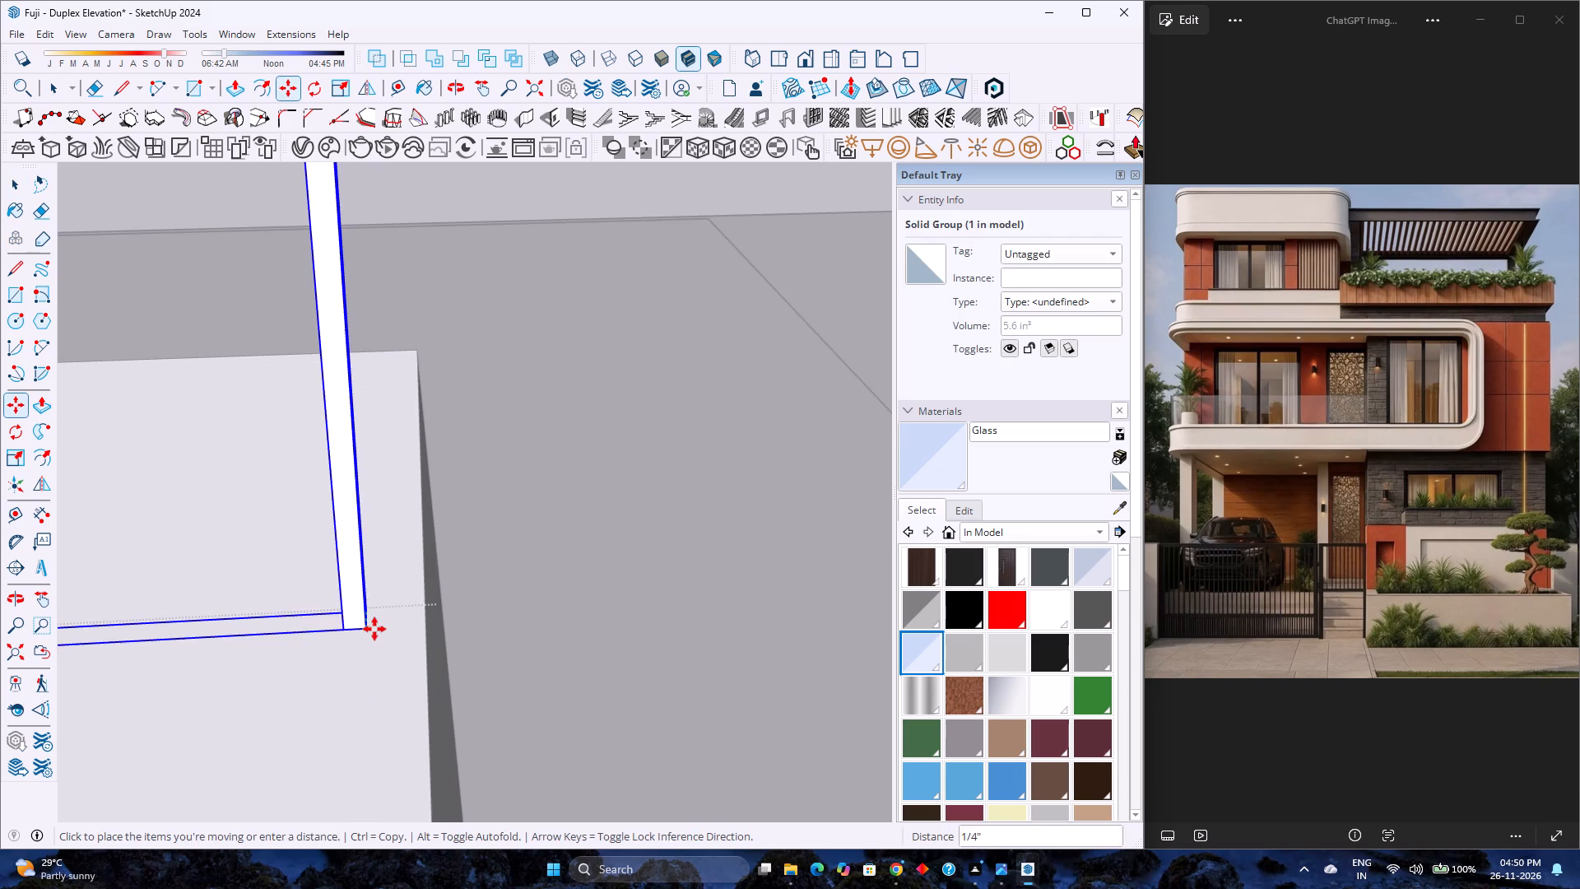
{"action": "scroll", "coordinate": [374, 629], "scroll_direction": "down", "scroll_amount": 13}
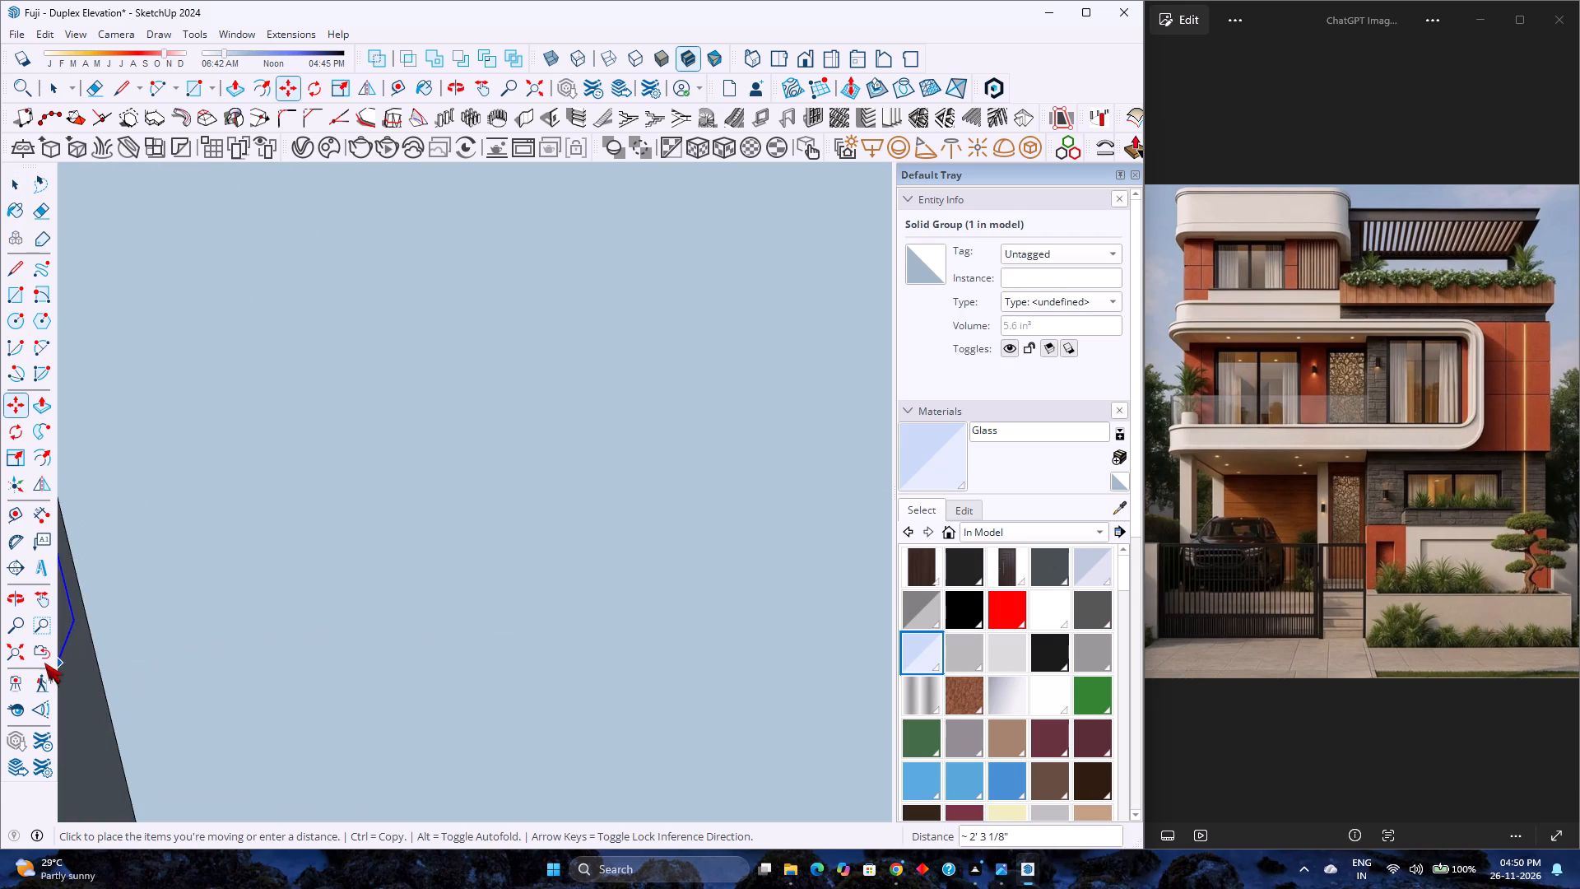
{"action": "left_click", "coordinate": [23, 663]}
{"action": "scroll", "coordinate": [291, 612], "scroll_direction": "down", "scroll_amount": 3}
{"action": "scroll", "coordinate": [403, 697], "scroll_direction": "up", "scroll_amount": 6}
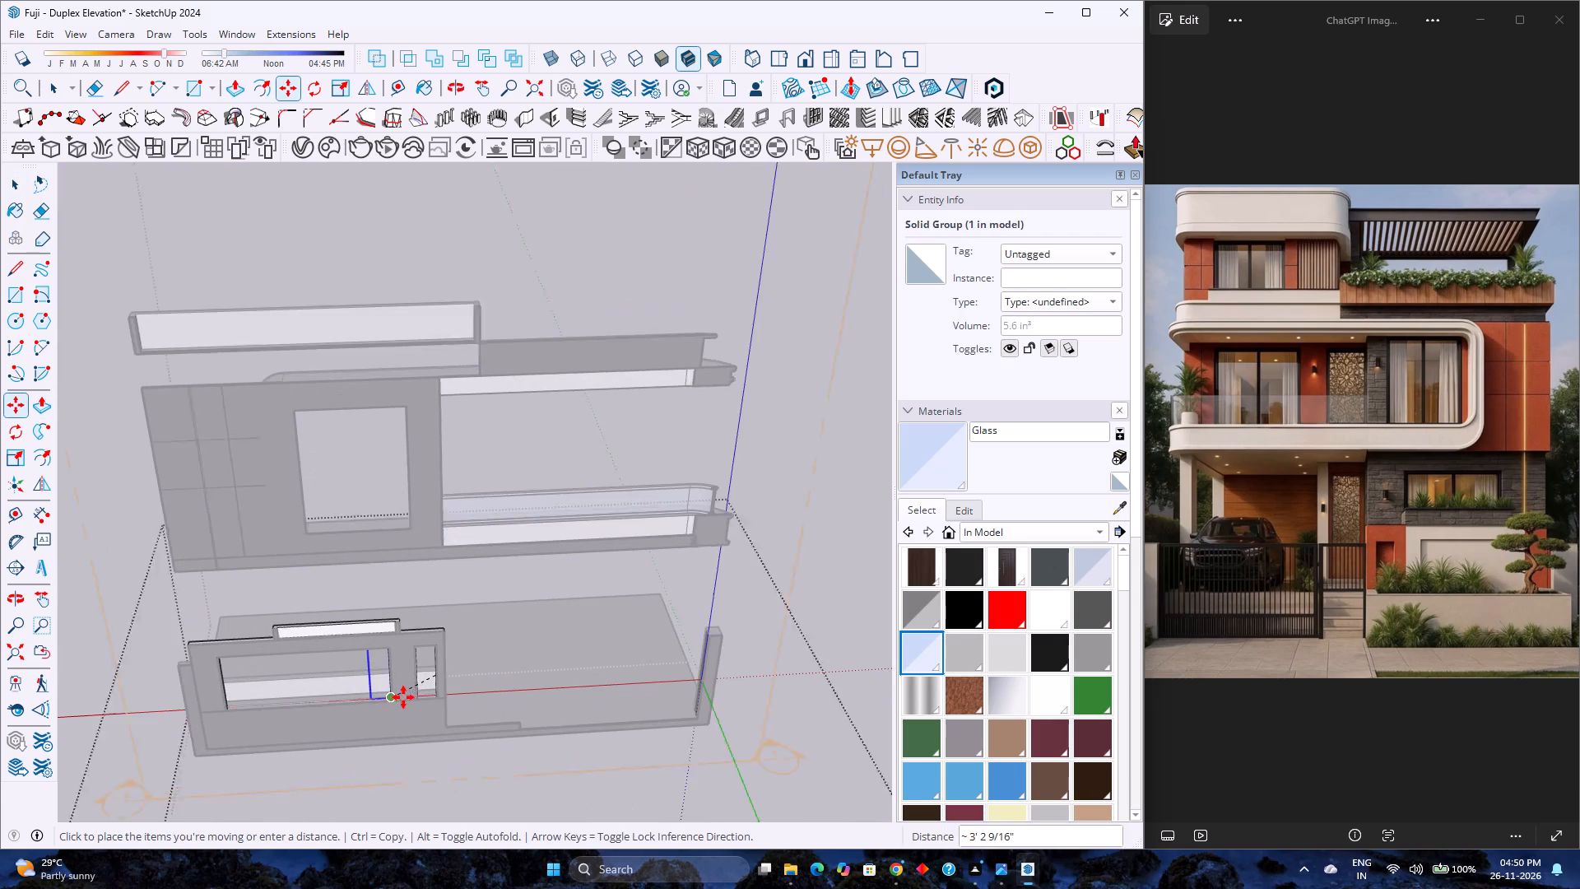
{"action": "key", "text": "Left"}
{"action": "type", "text": "2'"}
{"action": "key", "text": "Return"}
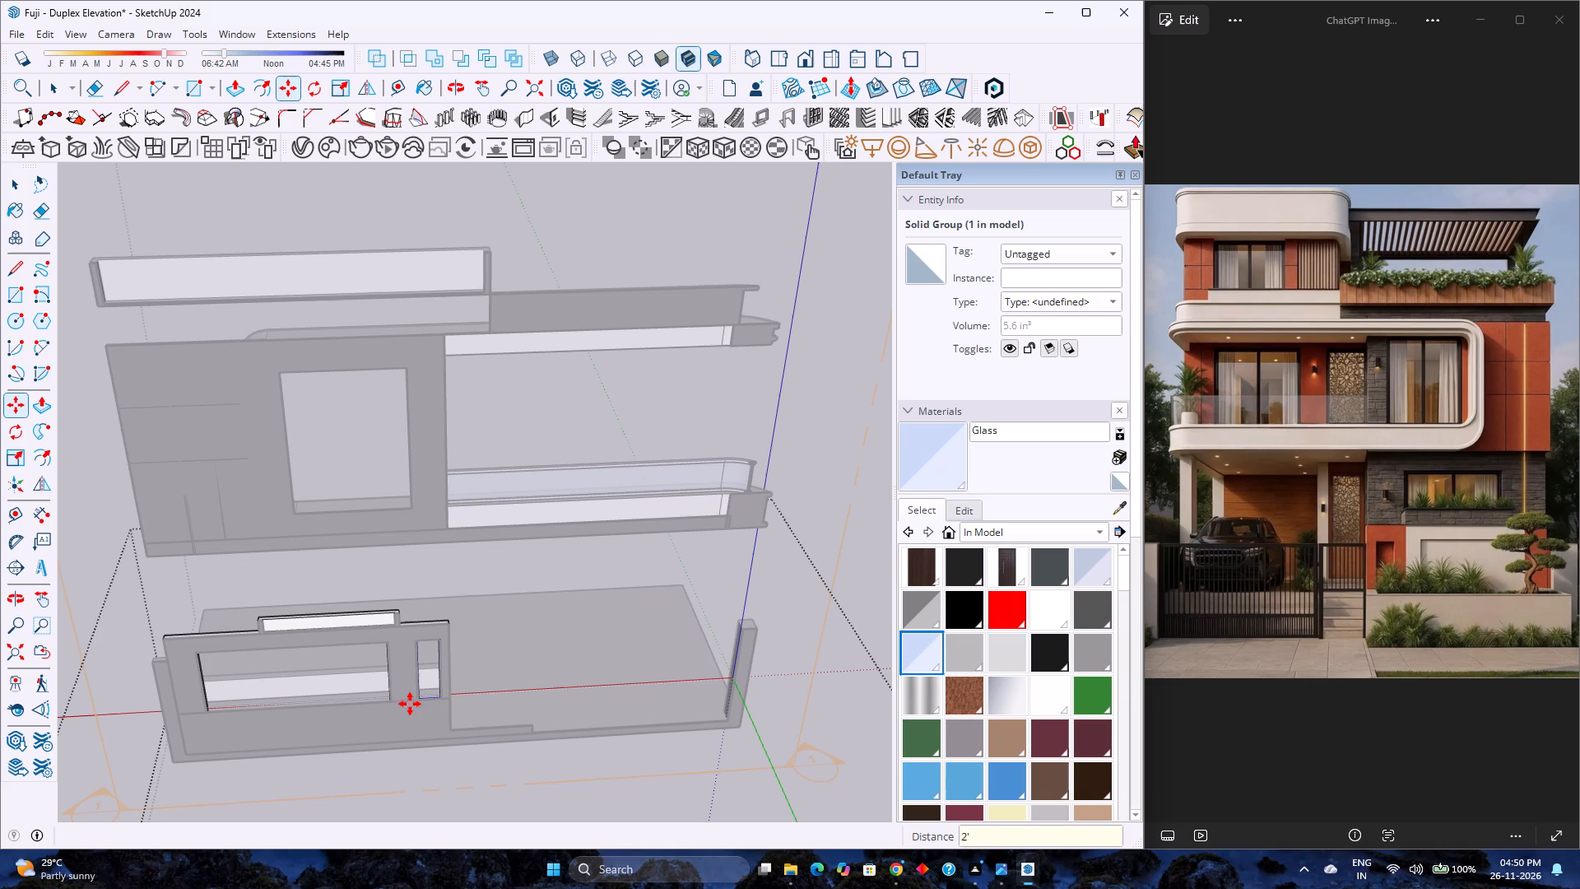
Offset the wide opening's frame face inward by about 3/16" to outline a central strip.
{"action": "scroll", "coordinate": [416, 700], "scroll_direction": "up", "scroll_amount": 15}
{"action": "scroll", "coordinate": [444, 701], "scroll_direction": "up", "scroll_amount": 10}
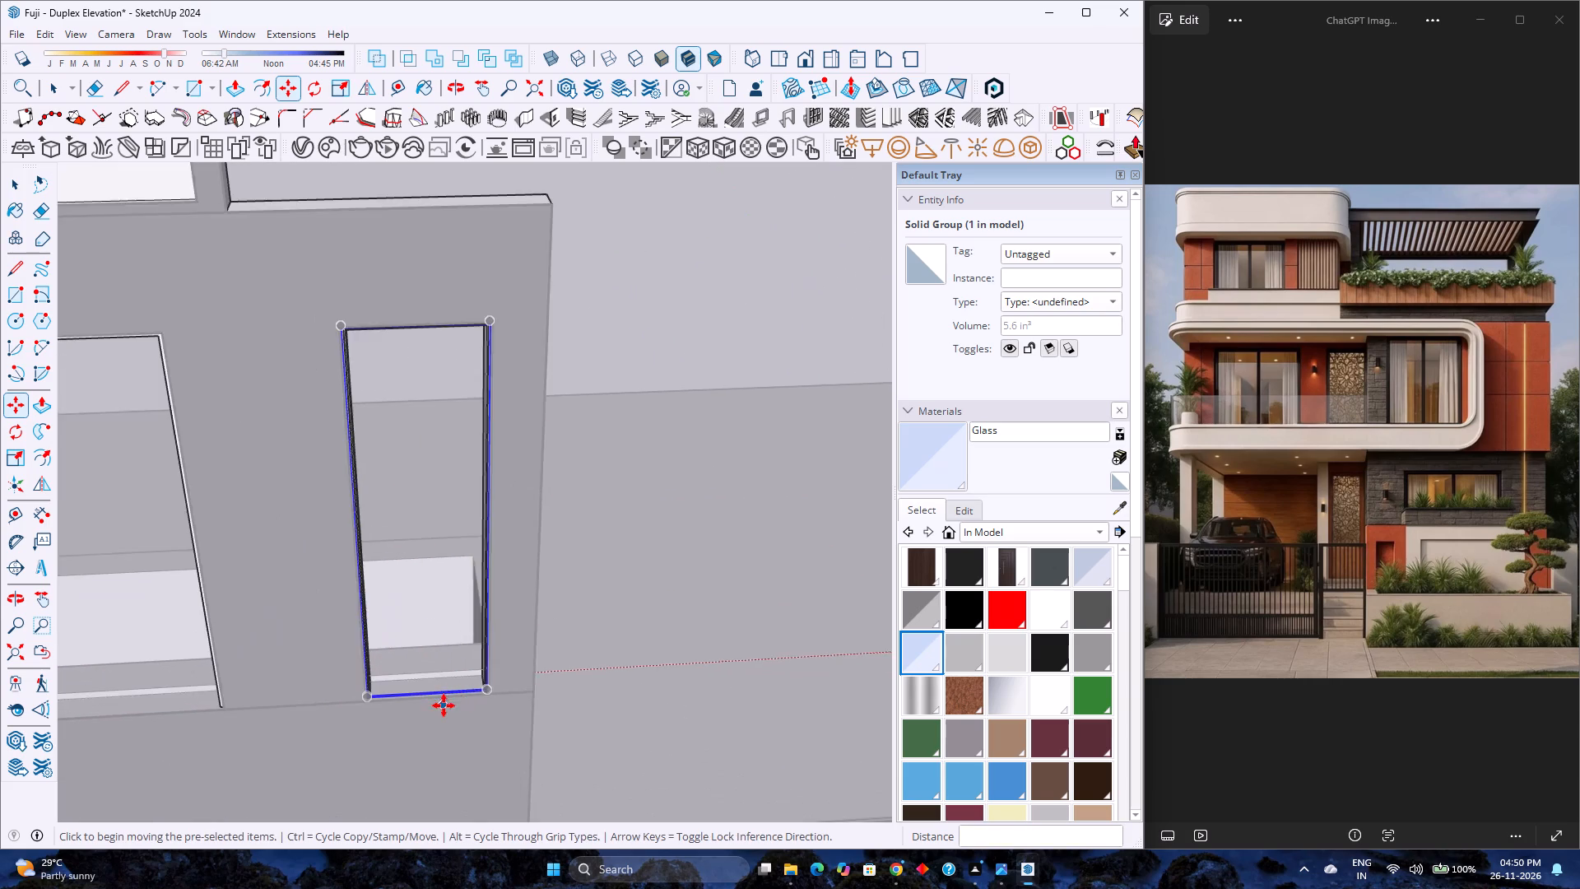
{"action": "scroll", "coordinate": [444, 705], "scroll_direction": "up", "scroll_amount": 20}
{"action": "scroll", "coordinate": [444, 705], "scroll_direction": "up", "scroll_amount": 9}
{"action": "scroll", "coordinate": [494, 687], "scroll_direction": "down", "scroll_amount": 3}
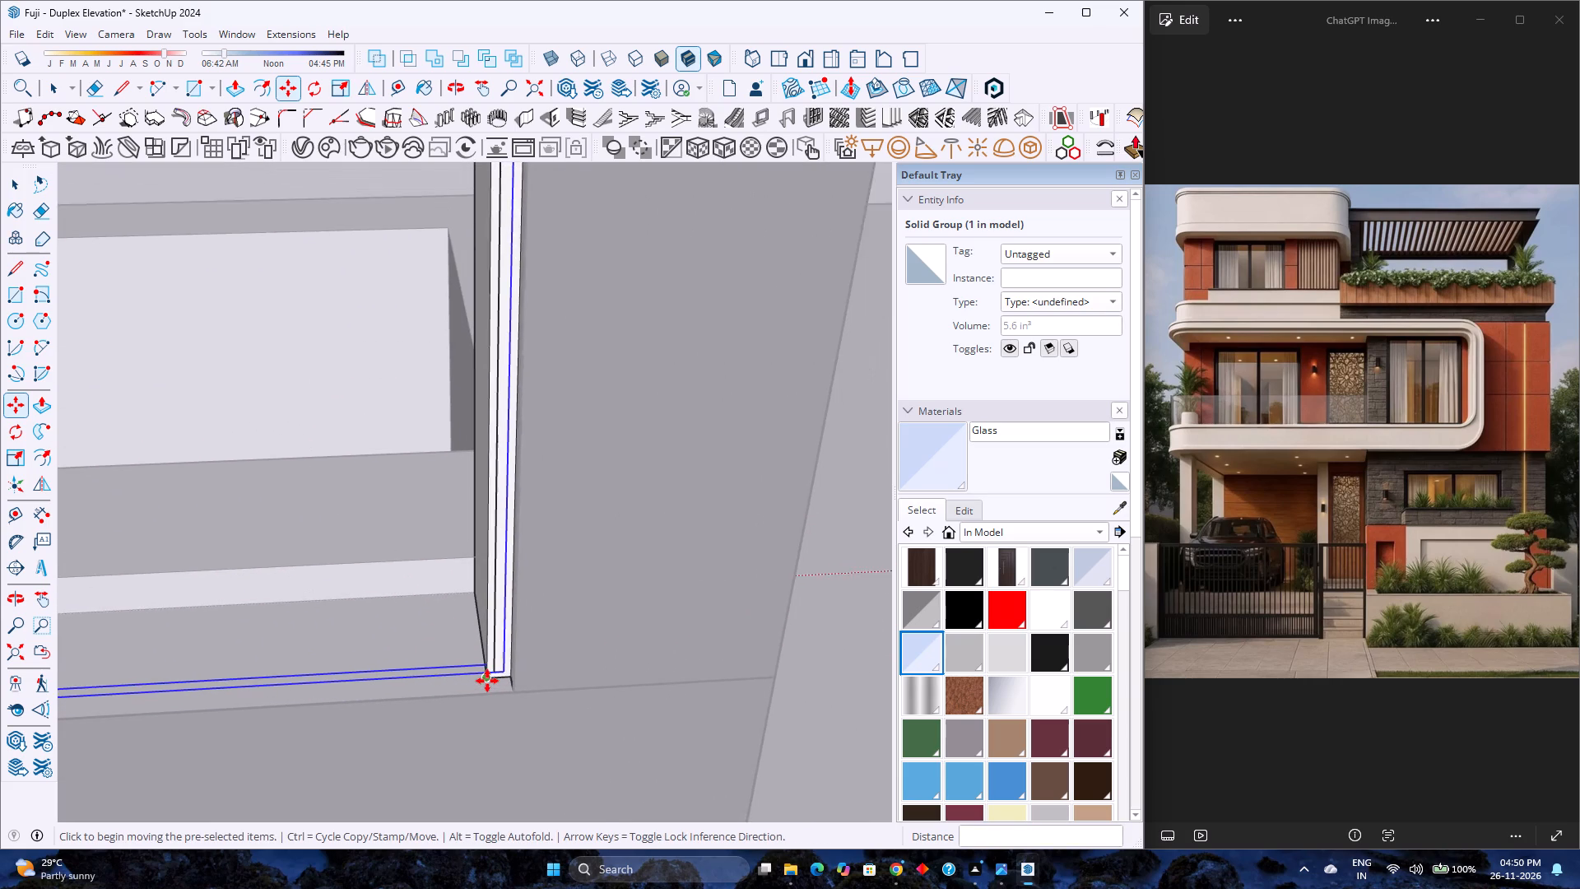
{"action": "scroll", "coordinate": [487, 680], "scroll_direction": "up", "scroll_amount": 1}
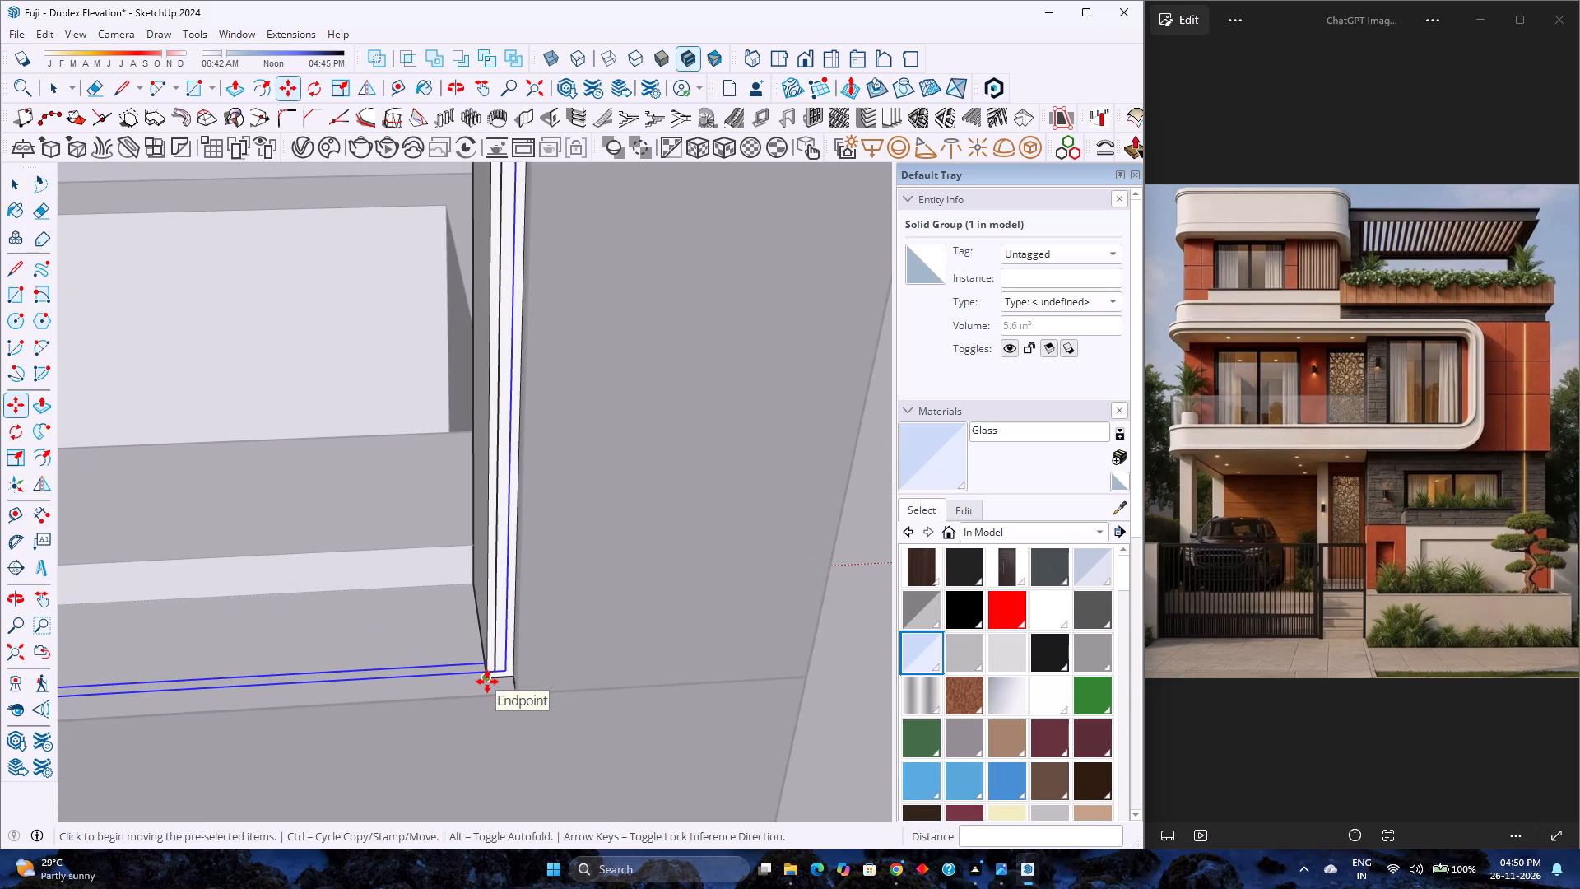
{"action": "key", "text": "space"}
{"action": "scroll", "coordinate": [518, 679], "scroll_direction": "down", "scroll_amount": 10}
{"action": "middle_click_drag", "start_coordinate": [462, 666], "coordinate": [907, 638], "text": "shift"}
{"action": "middle_click", "coordinate": [908, 638], "text": "shift"}
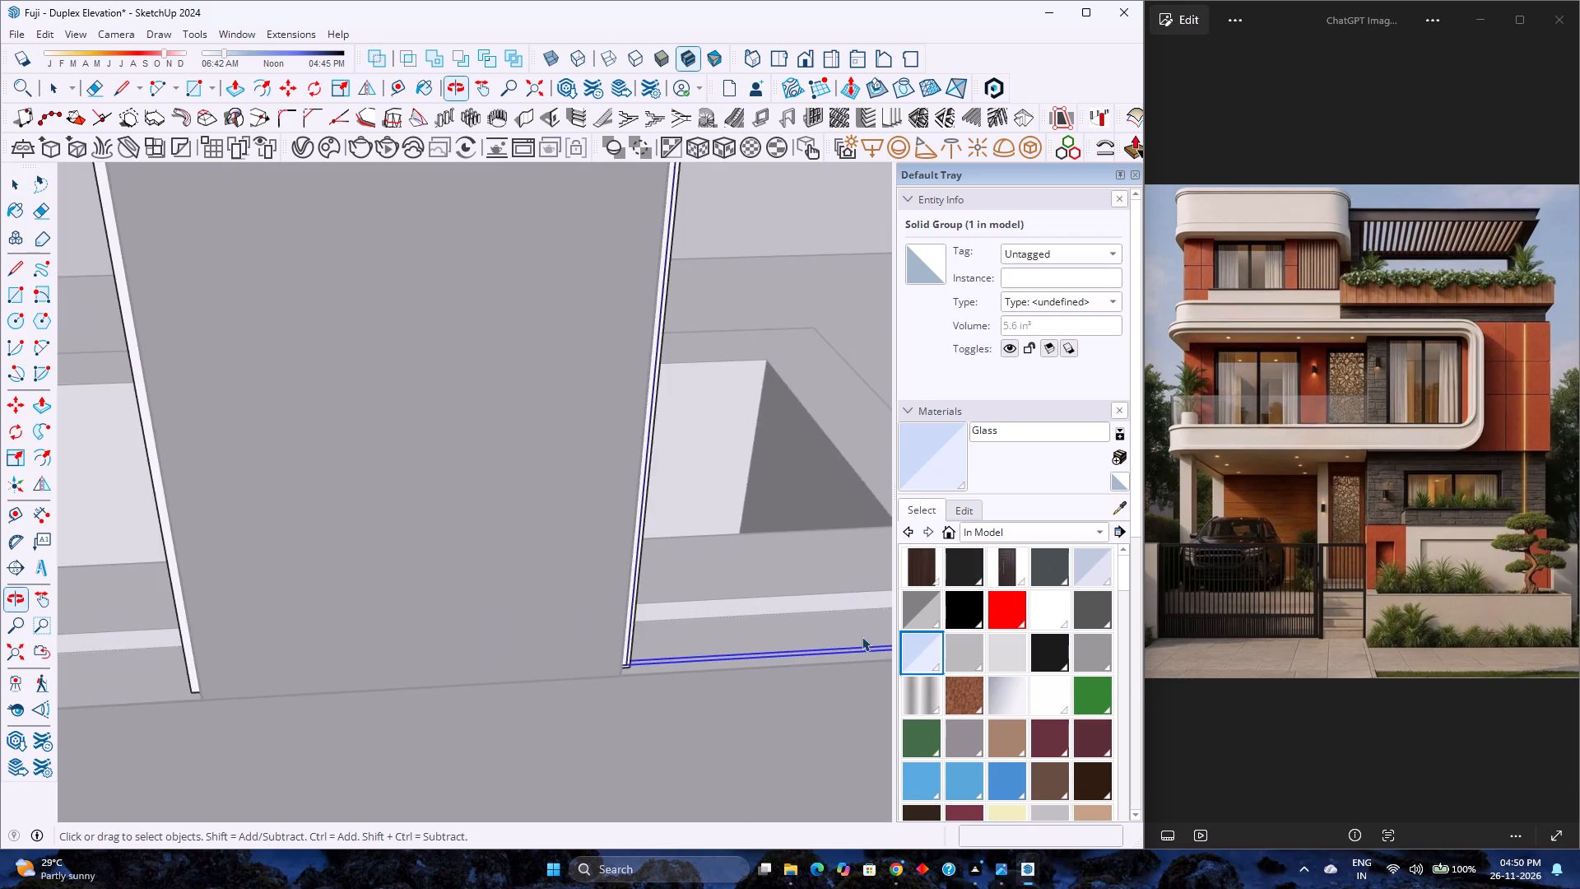
{"action": "middle_click_drag", "start_coordinate": [470, 642], "coordinate": [960, 584], "text": "shift"}
{"action": "scroll", "coordinate": [737, 626], "scroll_direction": "up", "scroll_amount": 7}
{"action": "double_click", "coordinate": [643, 611]}
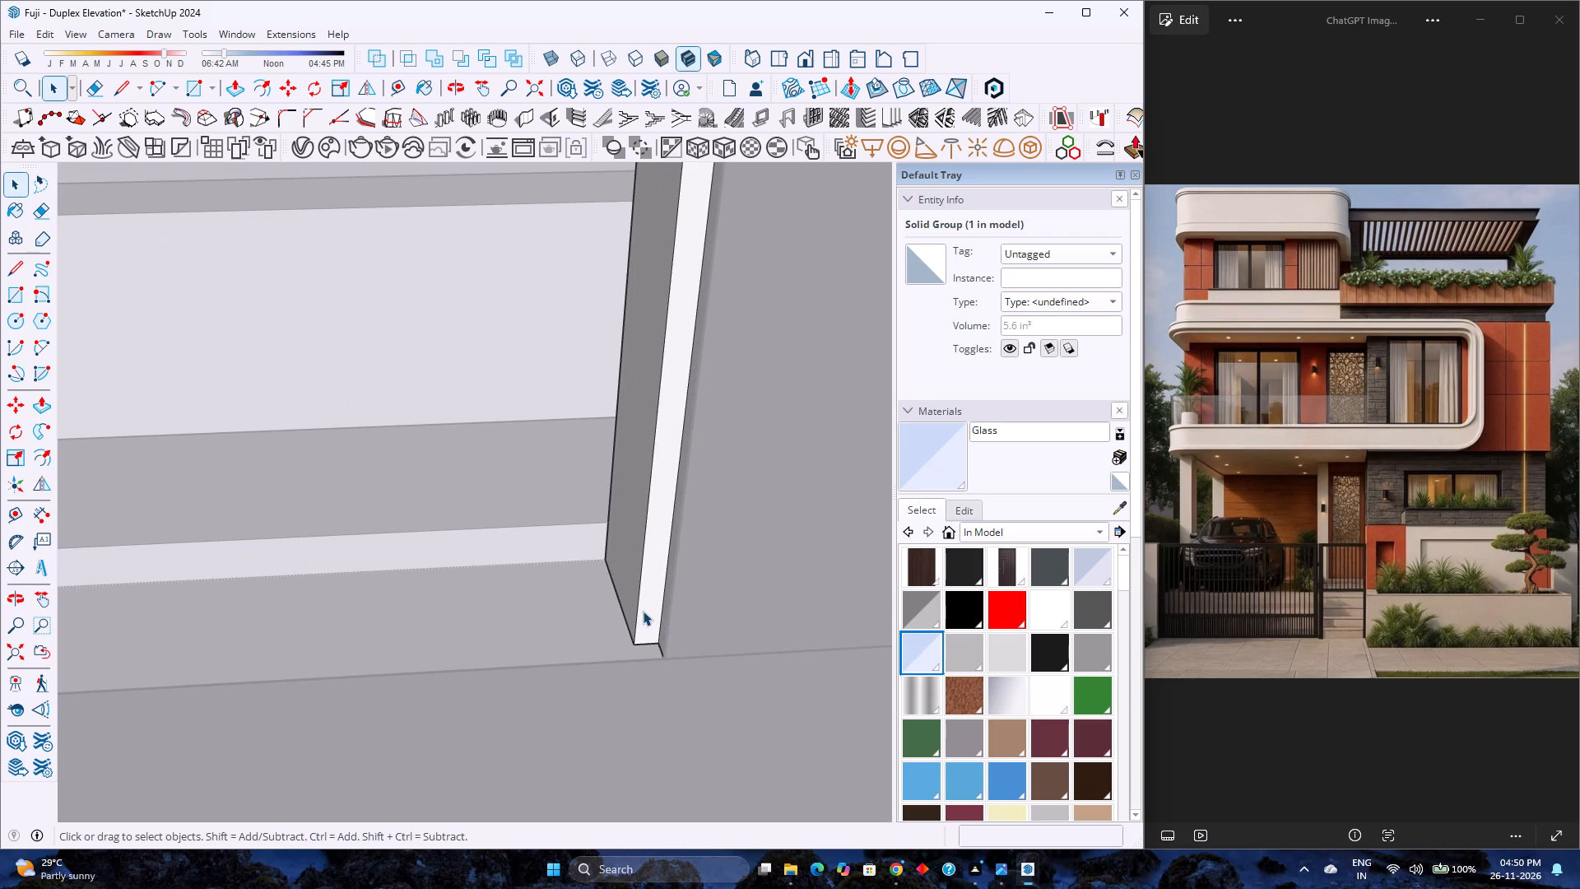
{"action": "scroll", "coordinate": [643, 611], "scroll_direction": "up", "scroll_amount": 4}
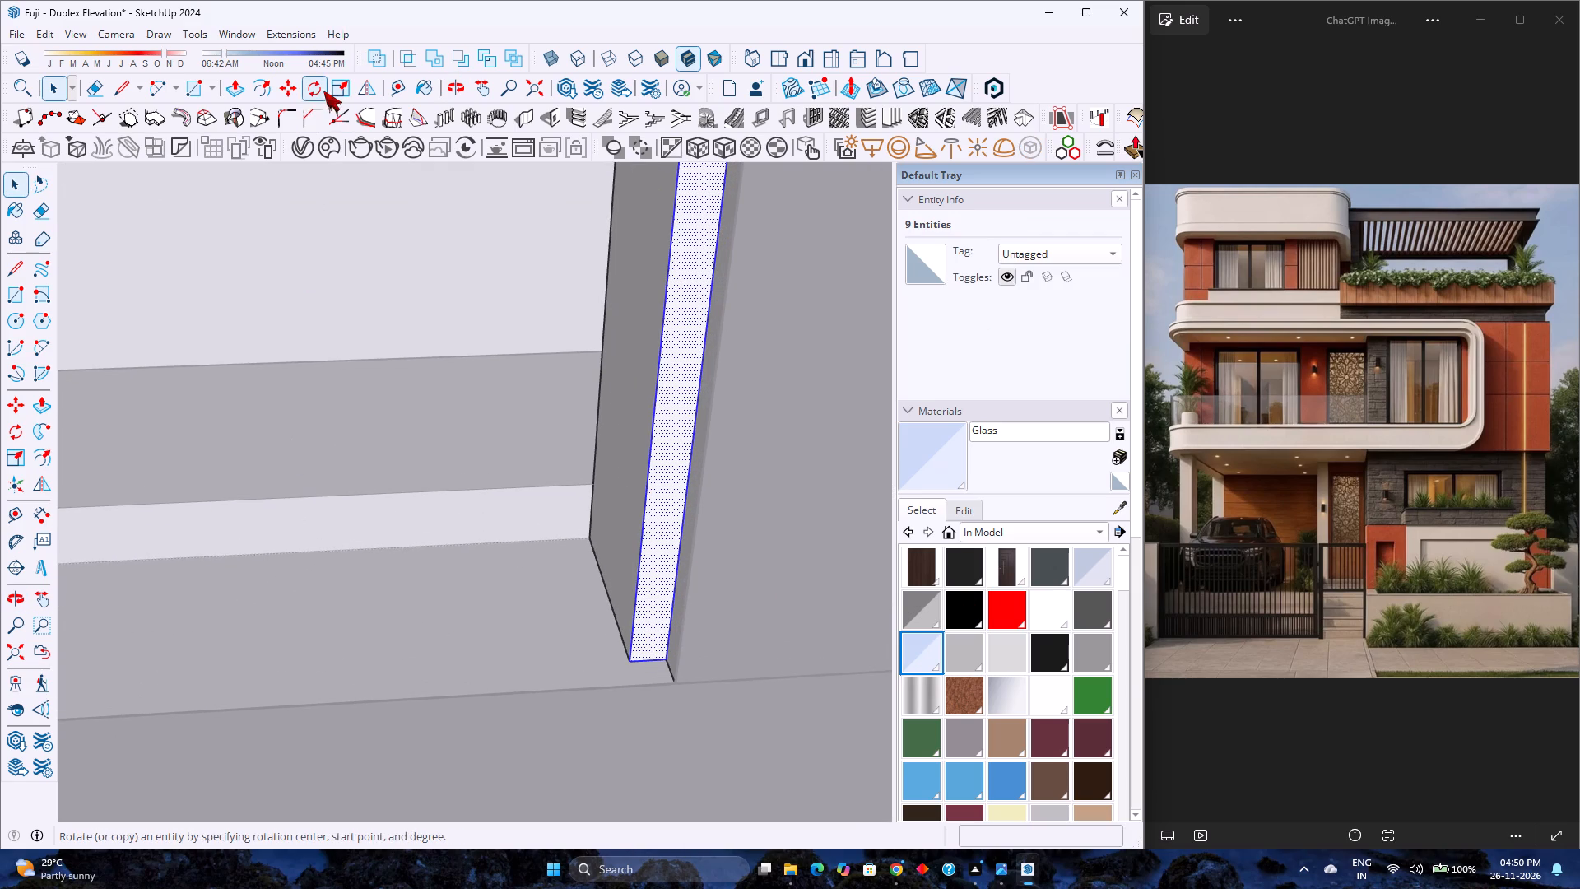
{"action": "left_click", "coordinate": [266, 89]}
{"action": "left_click", "coordinate": [639, 562]}
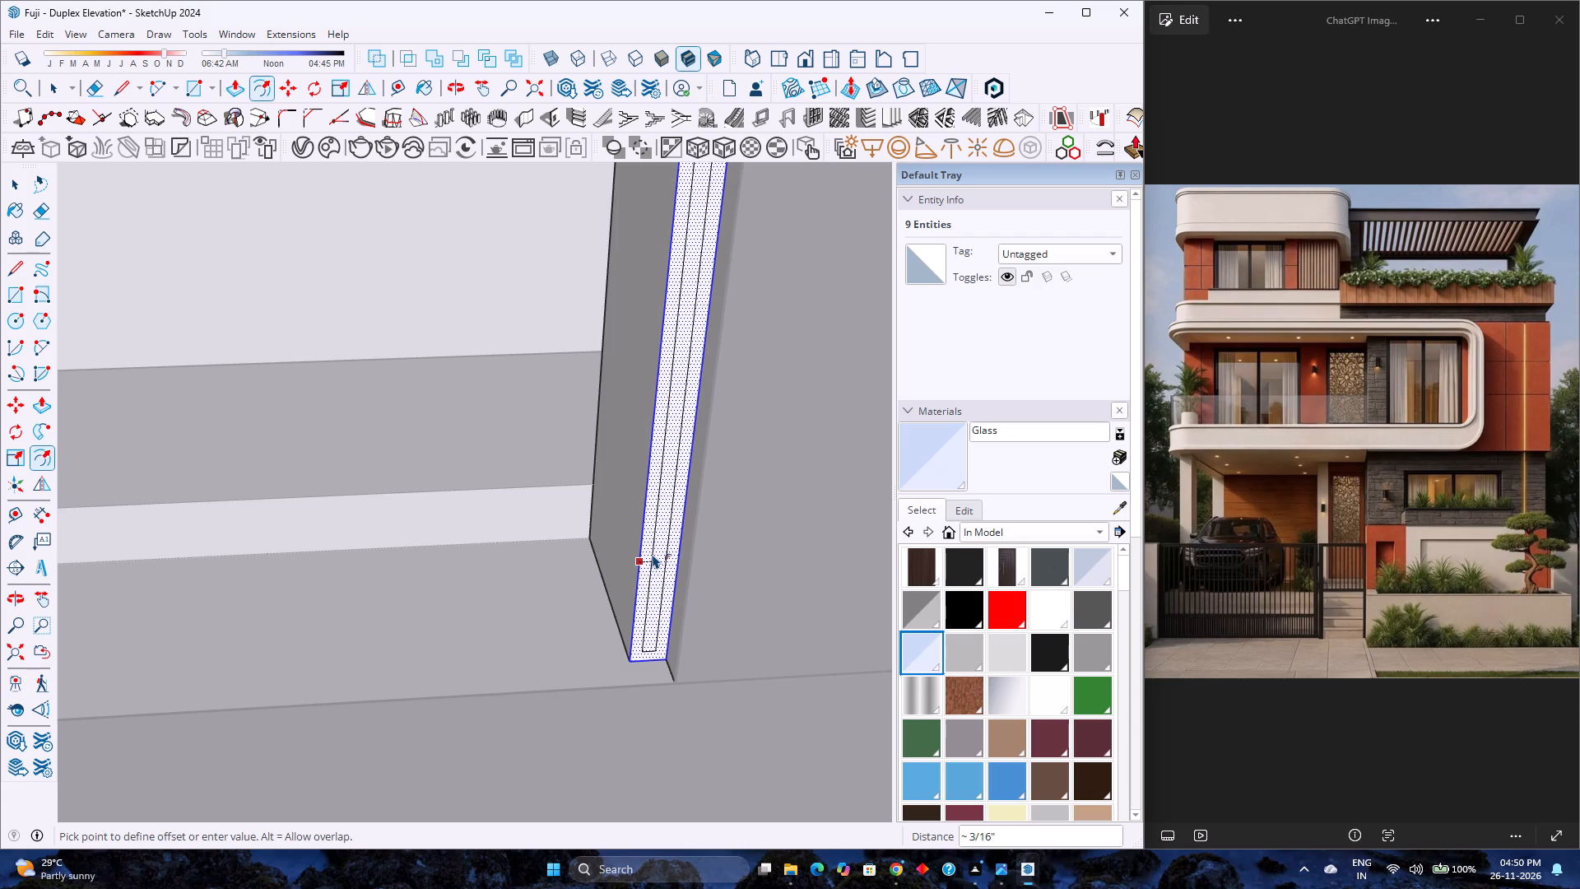
{"action": "left_click", "coordinate": [653, 554]}
Push the central strip of the wide opening's frame face in 0.25" to recess a groove.
{"action": "scroll", "coordinate": [653, 557], "scroll_direction": "up", "scroll_amount": 2}
{"action": "key", "text": "p"}
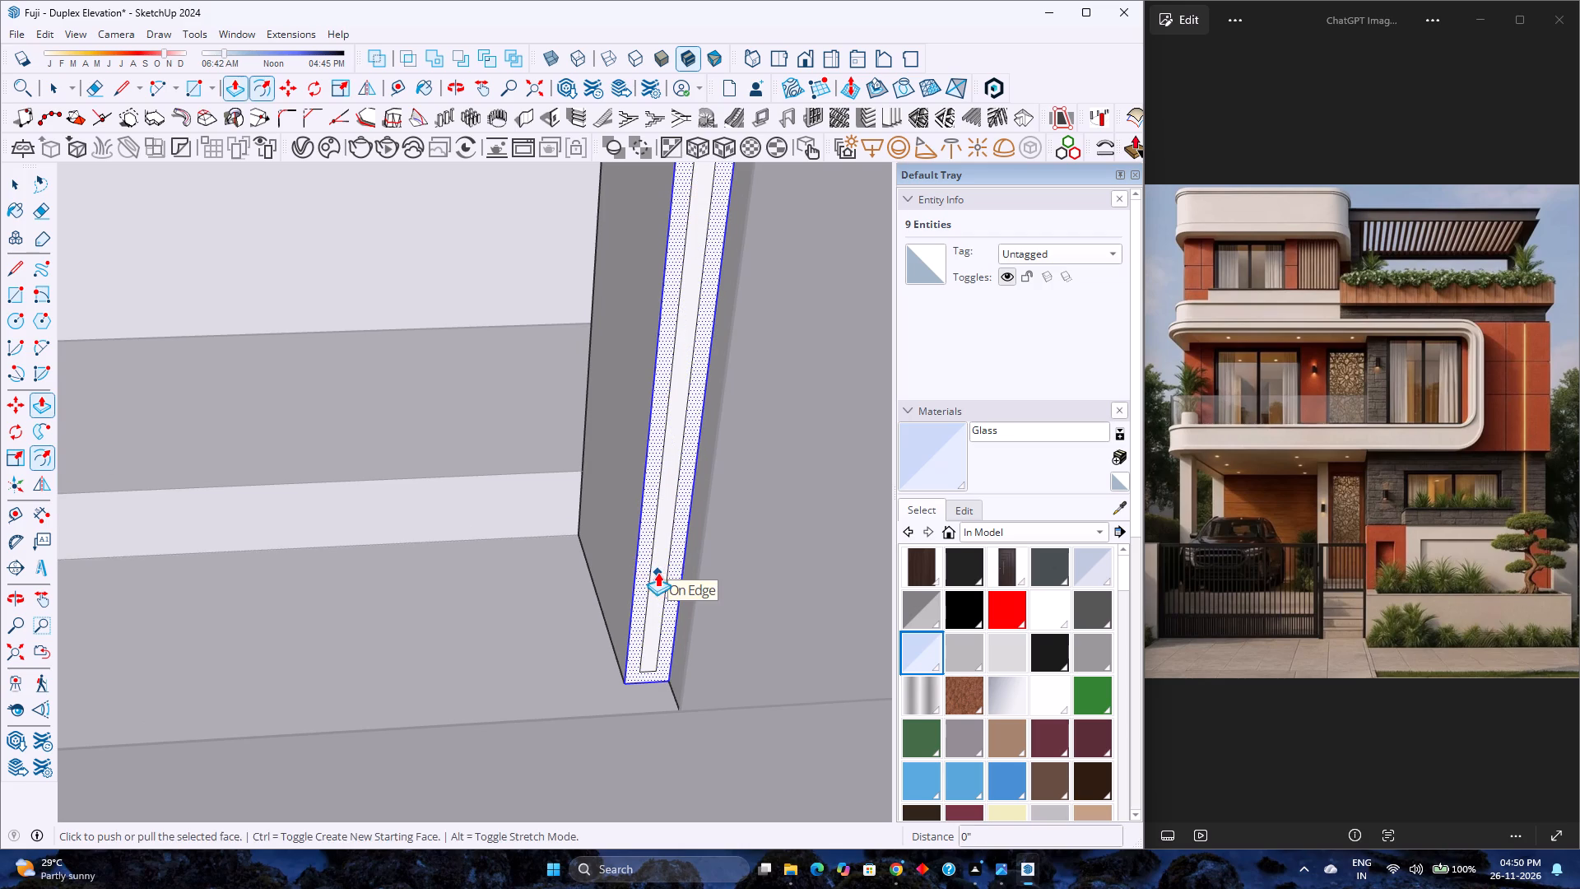
{"action": "key", "text": "Escape"}
{"action": "left_click", "coordinate": [658, 617]}
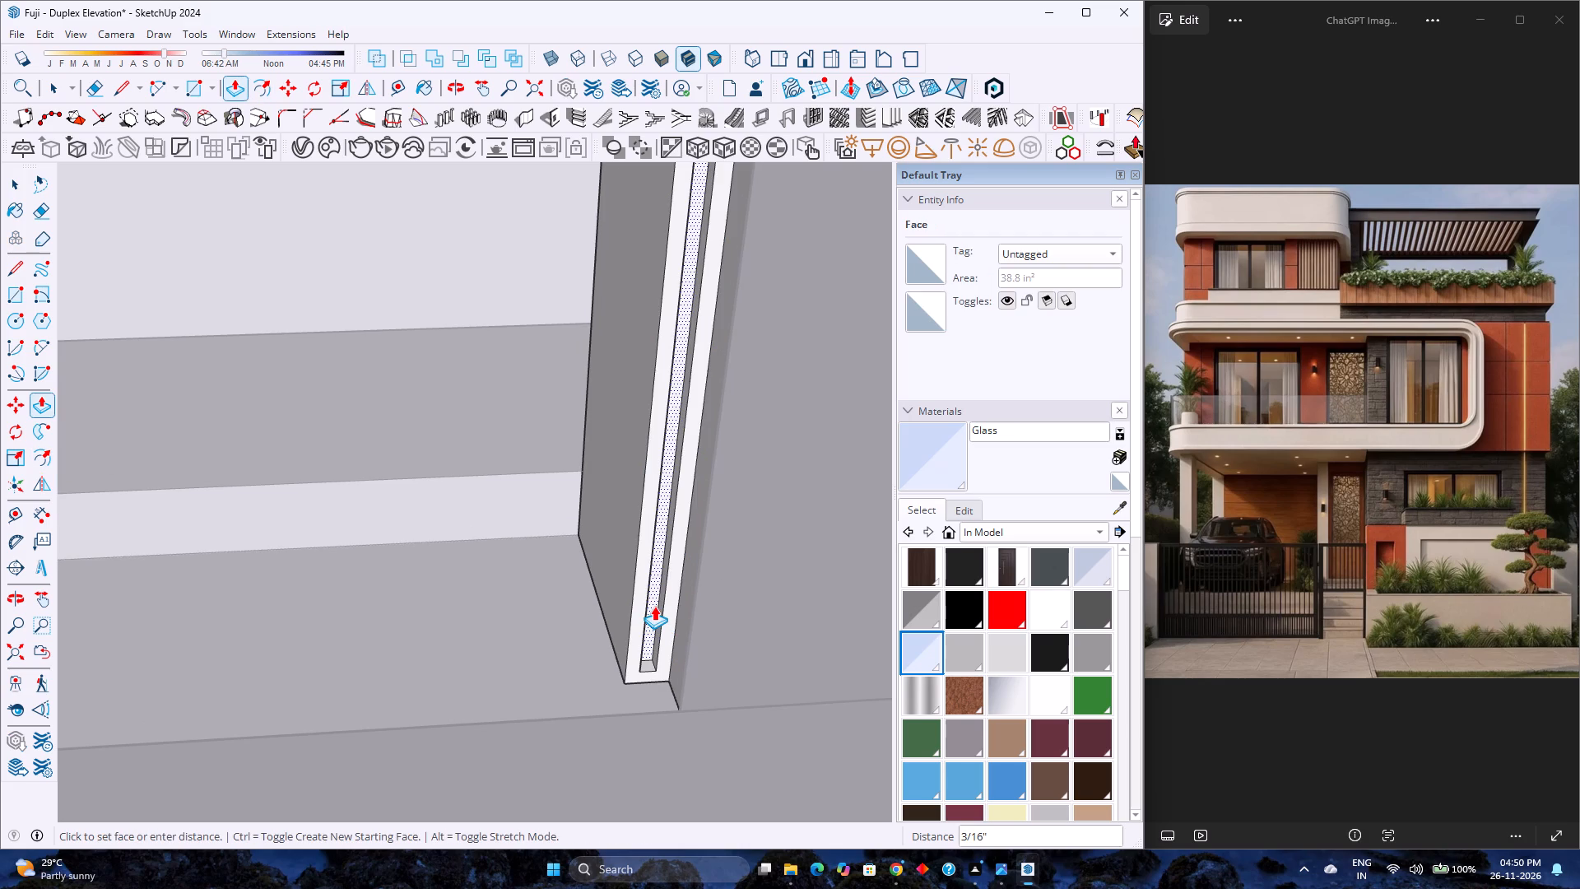
{"action": "type", "text": "0.25"}
{"action": "key", "text": "Return"}
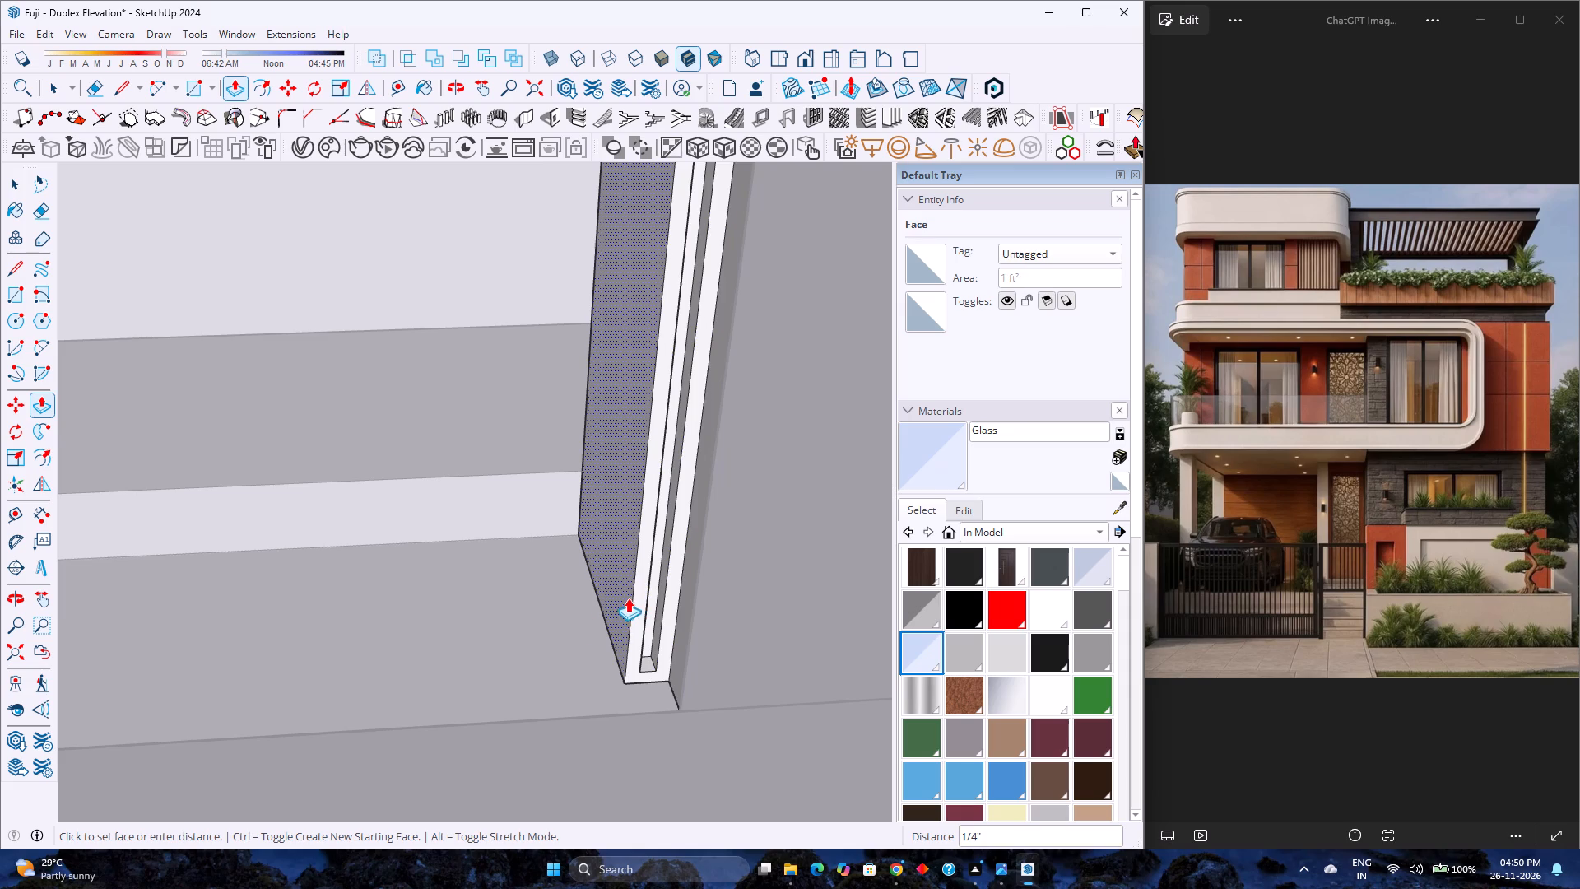
Copy the wide opening's recessed groove face 2' along the green axis, through the opening.
{"action": "key", "text": "space"}
{"action": "scroll", "coordinate": [637, 646], "scroll_direction": "up", "scroll_amount": 4}
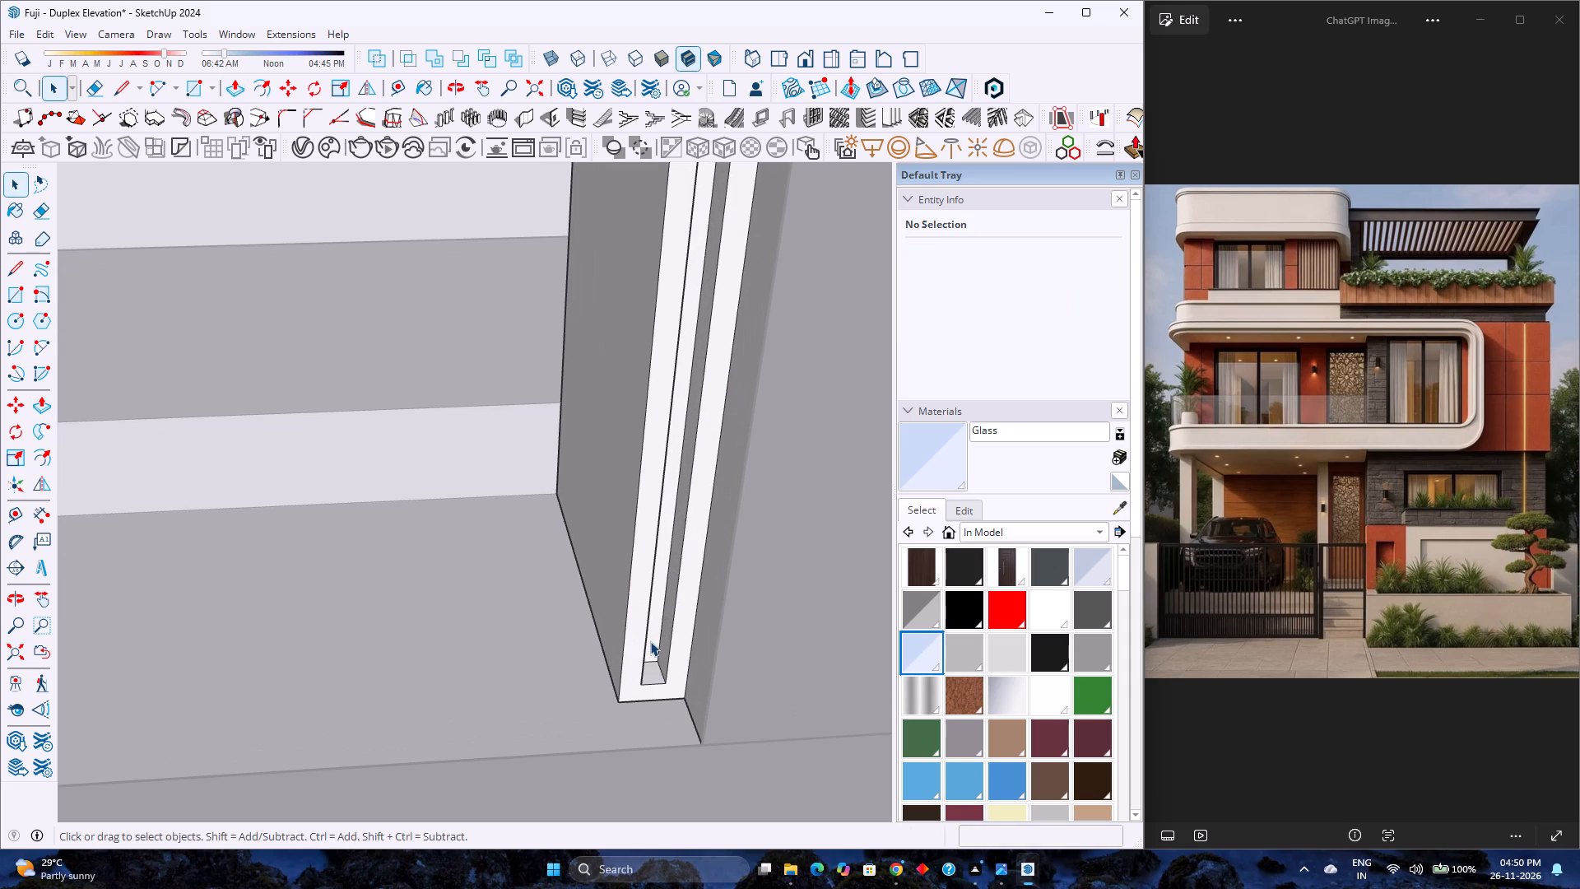
{"action": "double_click", "coordinate": [650, 641]}
{"action": "key", "text": "m"}
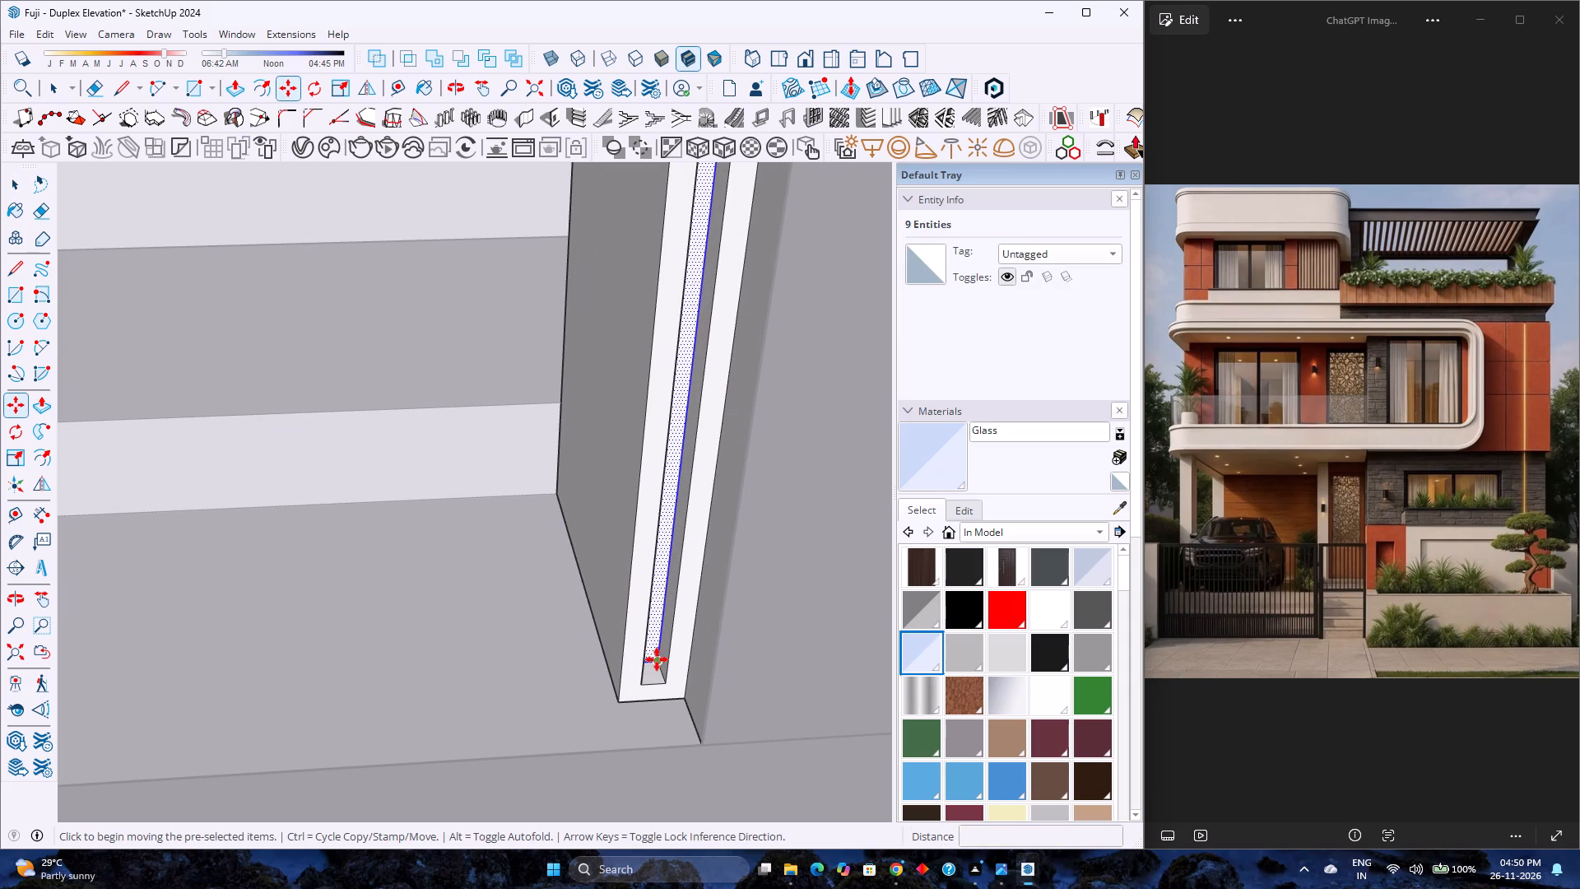
{"action": "left_click", "coordinate": [657, 659]}
{"action": "key", "text": "Left"}
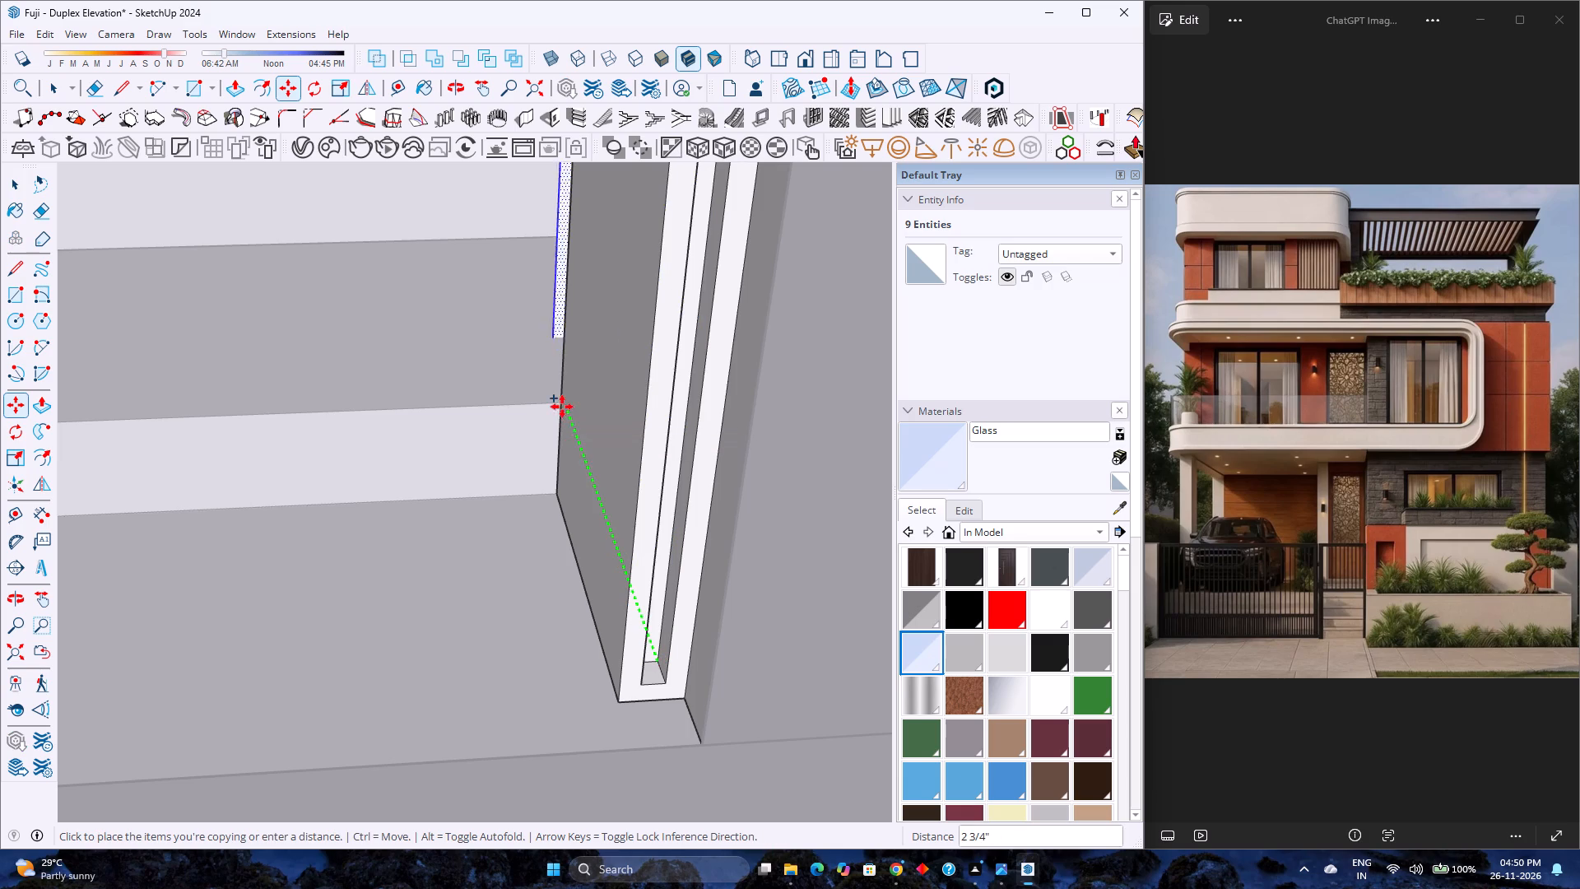
{"action": "middle_click_drag", "start_coordinate": [551, 367], "coordinate": [648, 405]}
{"action": "middle_click", "coordinate": [648, 405]}
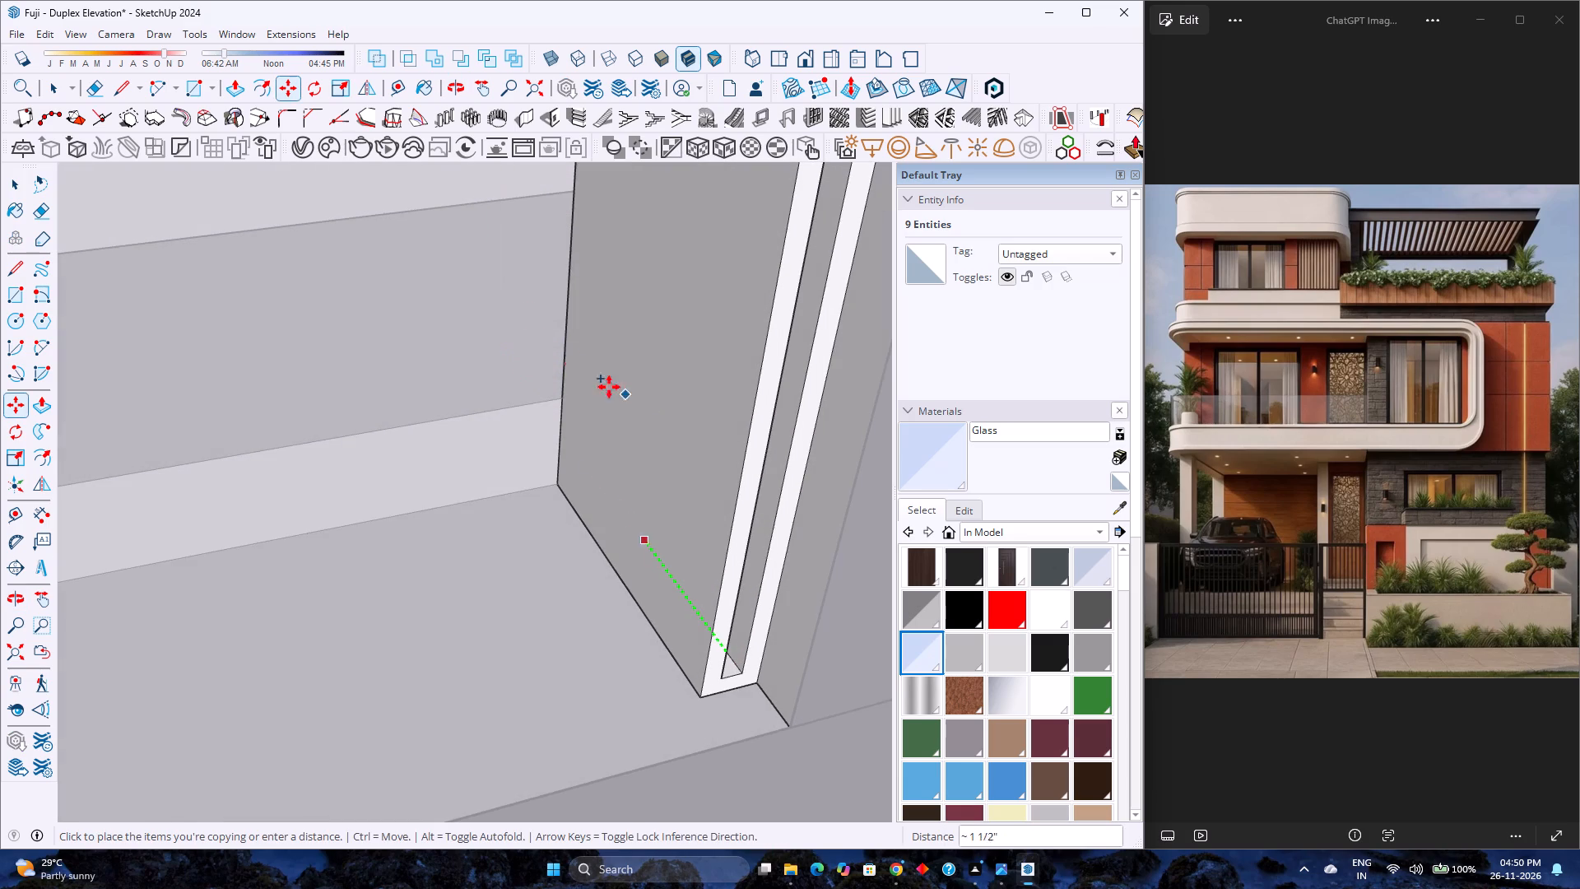
{"action": "key", "text": "2"}
{"action": "key", "text": "apostrophe"}
{"action": "key", "text": "Return"}
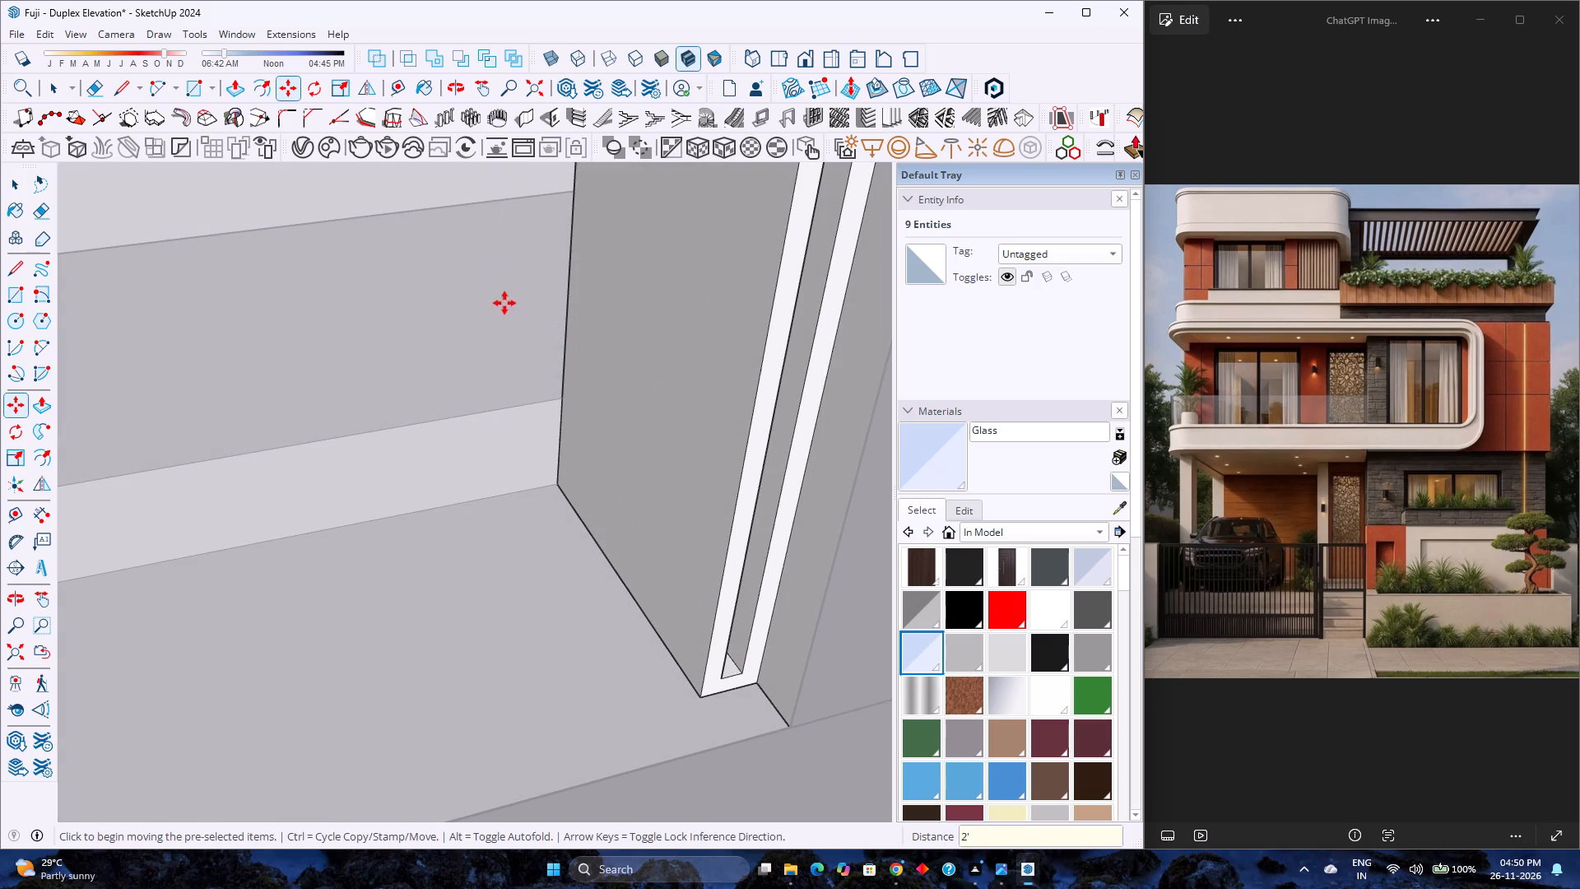
Make the copied groove-face strip beyond the wide opening a group.
{"action": "scroll", "coordinate": [529, 342], "scroll_direction": "down", "scroll_amount": 7}
{"action": "middle_click_drag", "start_coordinate": [515, 365], "coordinate": [627, 541], "text": "shift"}
{"action": "middle_click", "coordinate": [627, 542], "text": "shift"}
{"action": "middle_click_drag", "start_coordinate": [585, 529], "coordinate": [518, 476]}
{"action": "middle_click", "coordinate": [515, 473]}
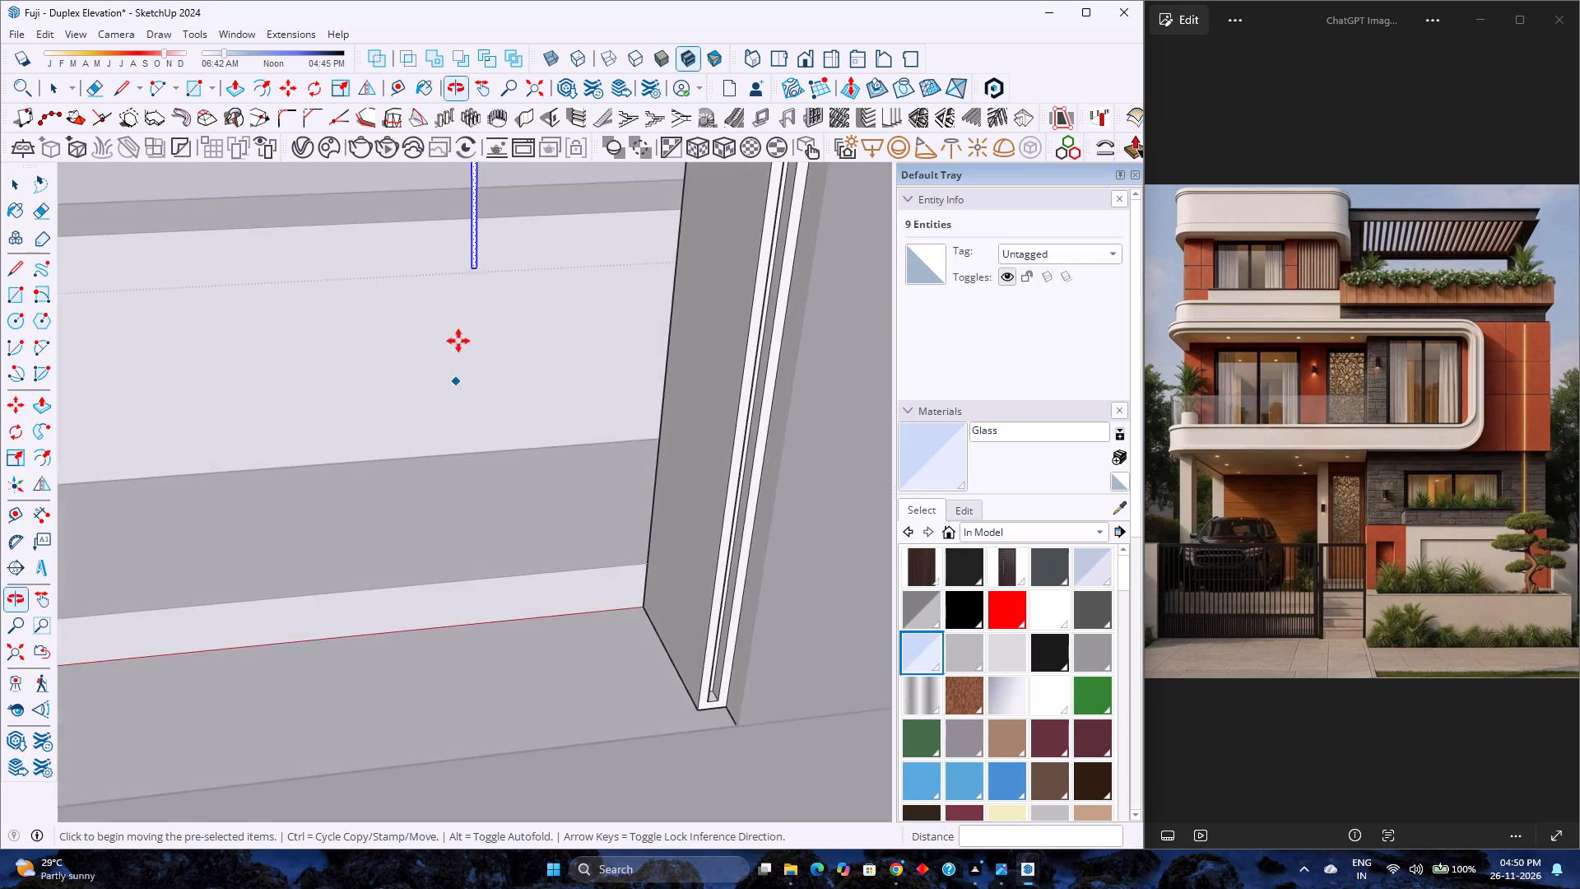
{"action": "scroll", "coordinate": [467, 288], "scroll_direction": "up", "scroll_amount": 4}
{"action": "right_click", "coordinate": [488, 248]}
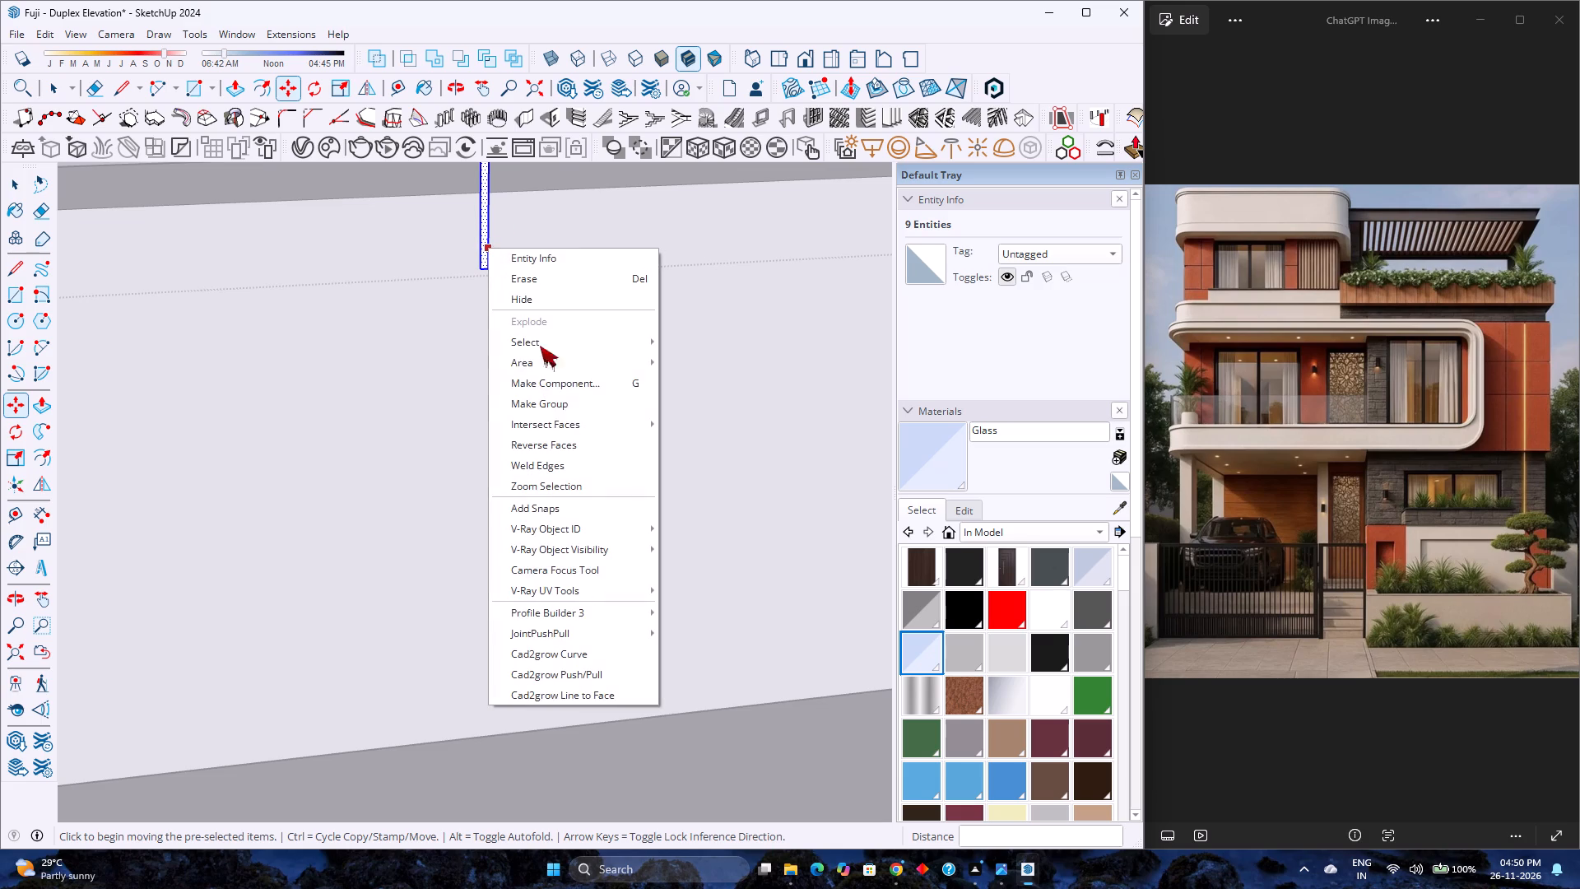
{"action": "left_click", "coordinate": [559, 405]}
Inside the wide opening's copied strip group, push/pull the strip face 0.25" to give it thickness.
{"action": "key", "text": "space"}
{"action": "double_click", "coordinate": [484, 255]}
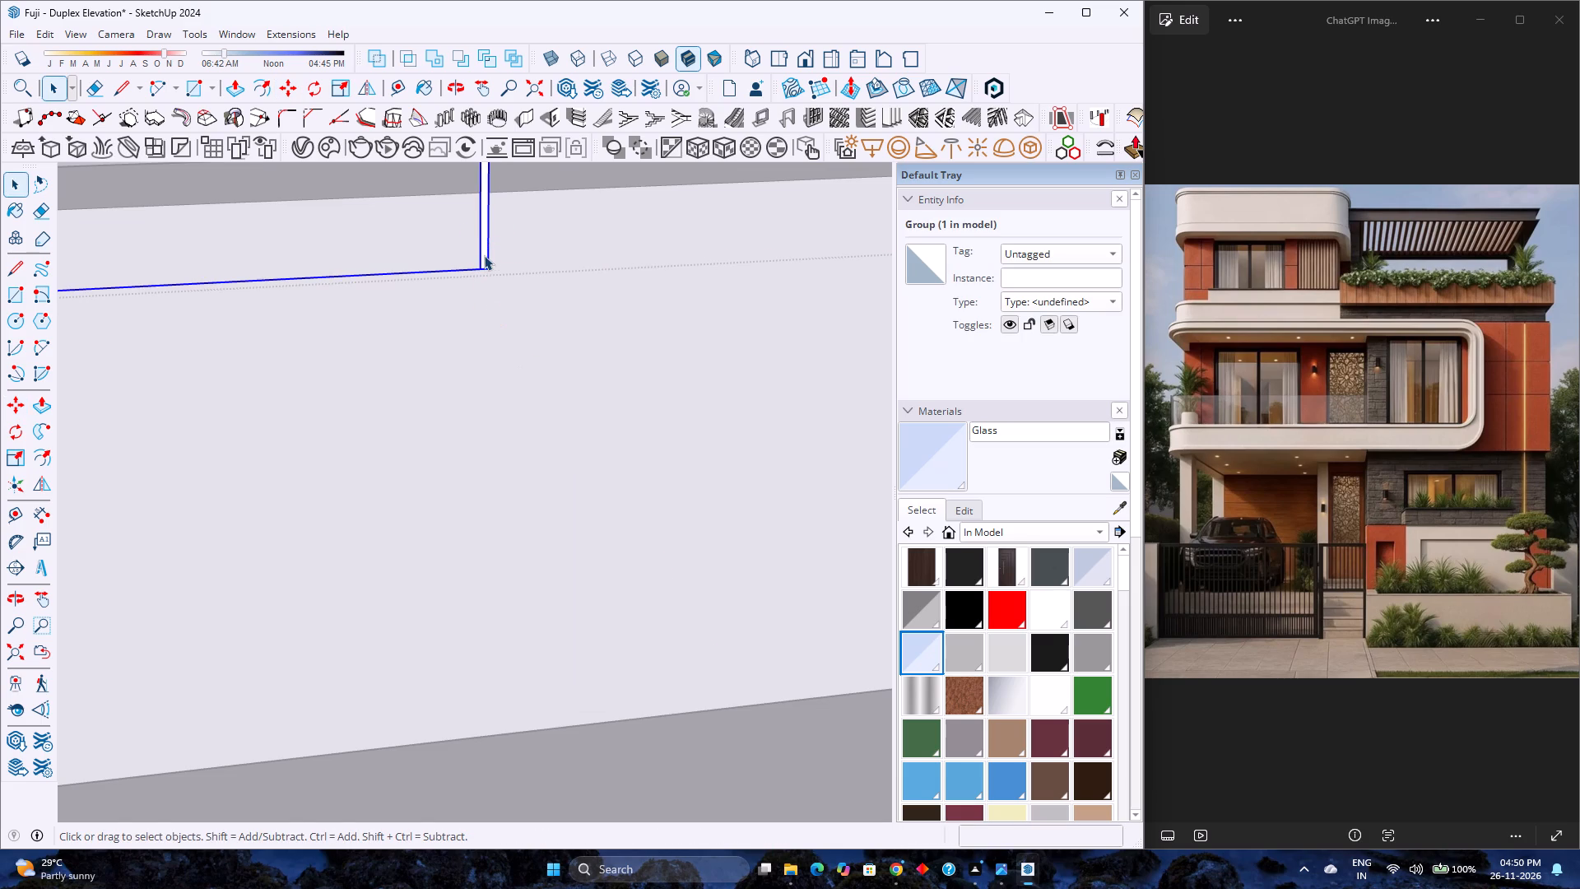
{"action": "scroll", "coordinate": [484, 255], "scroll_direction": "up", "scroll_amount": 2}
{"action": "key", "text": "p"}
{"action": "left_click", "coordinate": [484, 255]}
{"action": "type", "text": "0.25"}
{"action": "key", "text": "Return"}
{"action": "key", "text": "space"}
{"action": "key", "text": "Escape"}
Move the thickened strip group 2' back along the green axis into the wide opening's groove.
{"action": "left_click", "coordinate": [487, 246]}
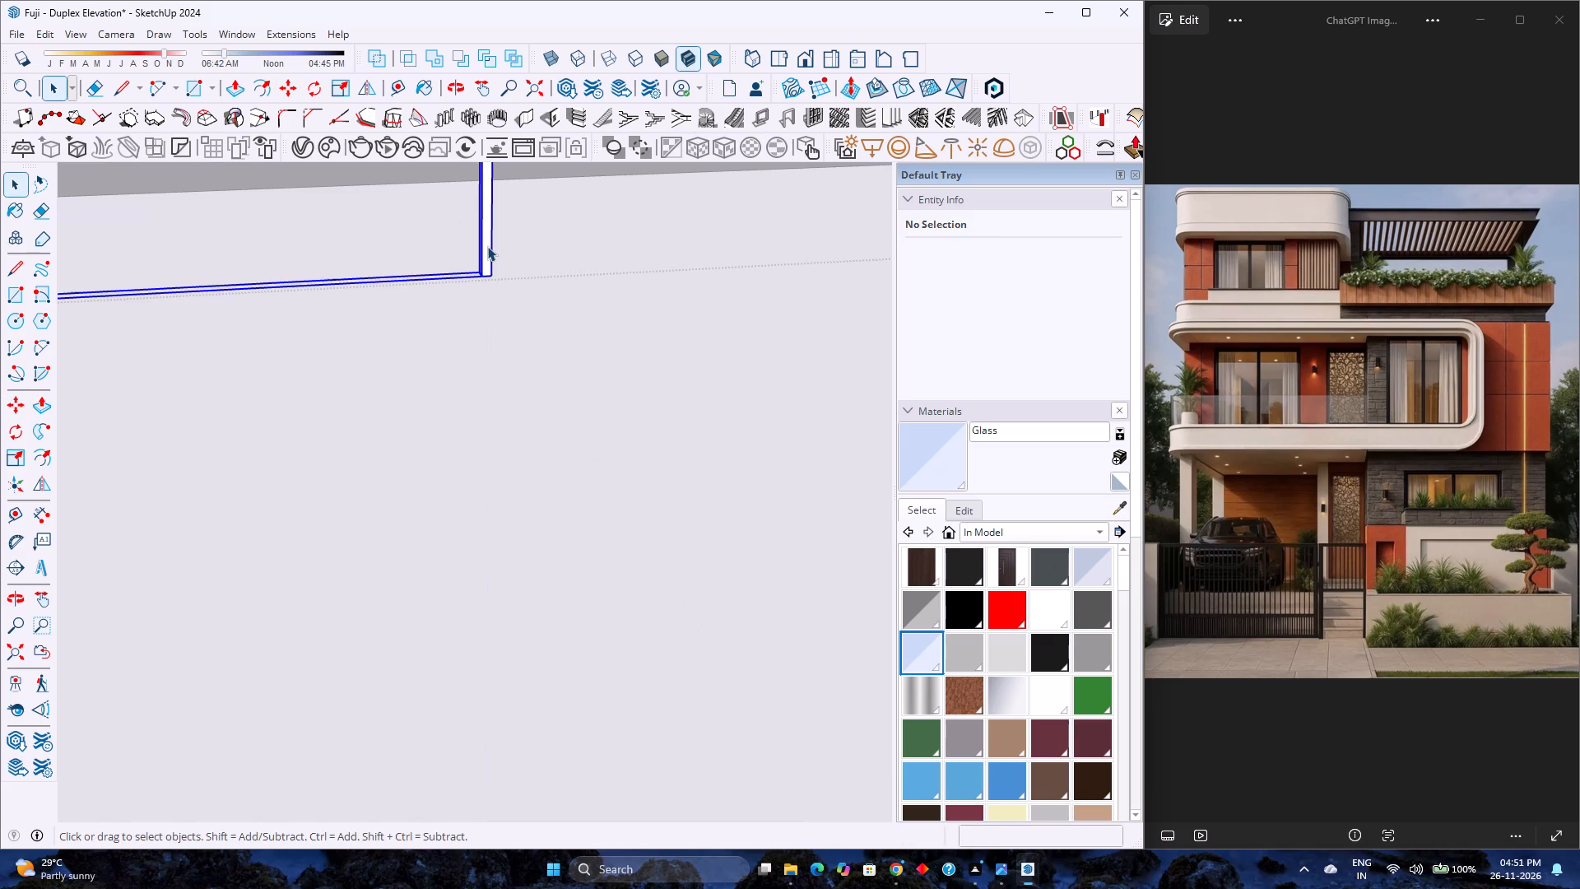
{"action": "key", "text": "m"}
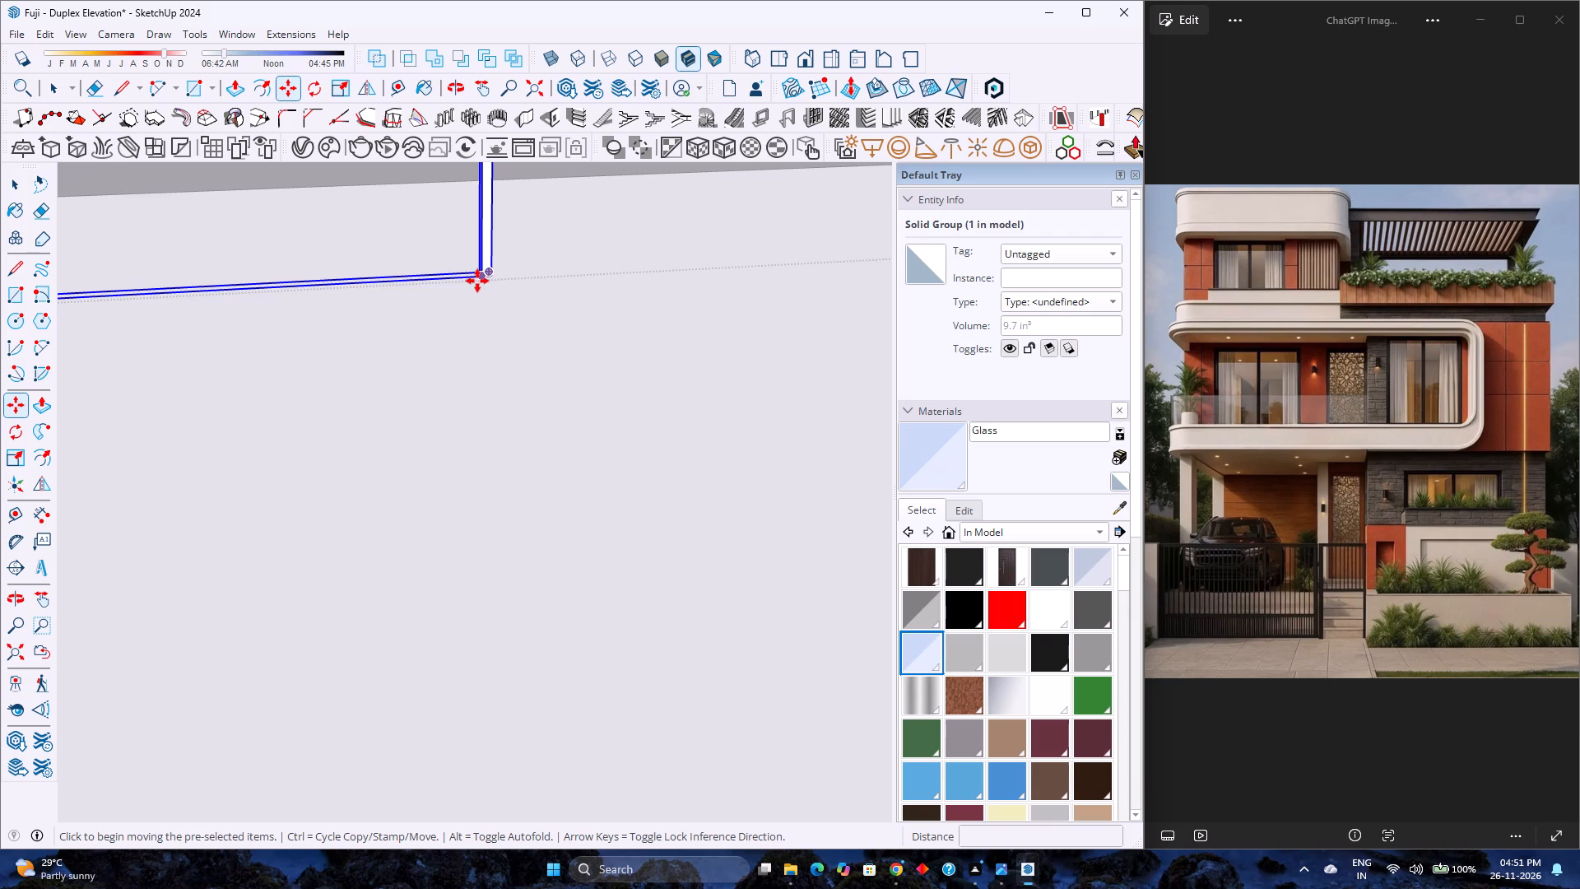
{"action": "left_click", "coordinate": [479, 277]}
{"action": "key", "text": "Left"}
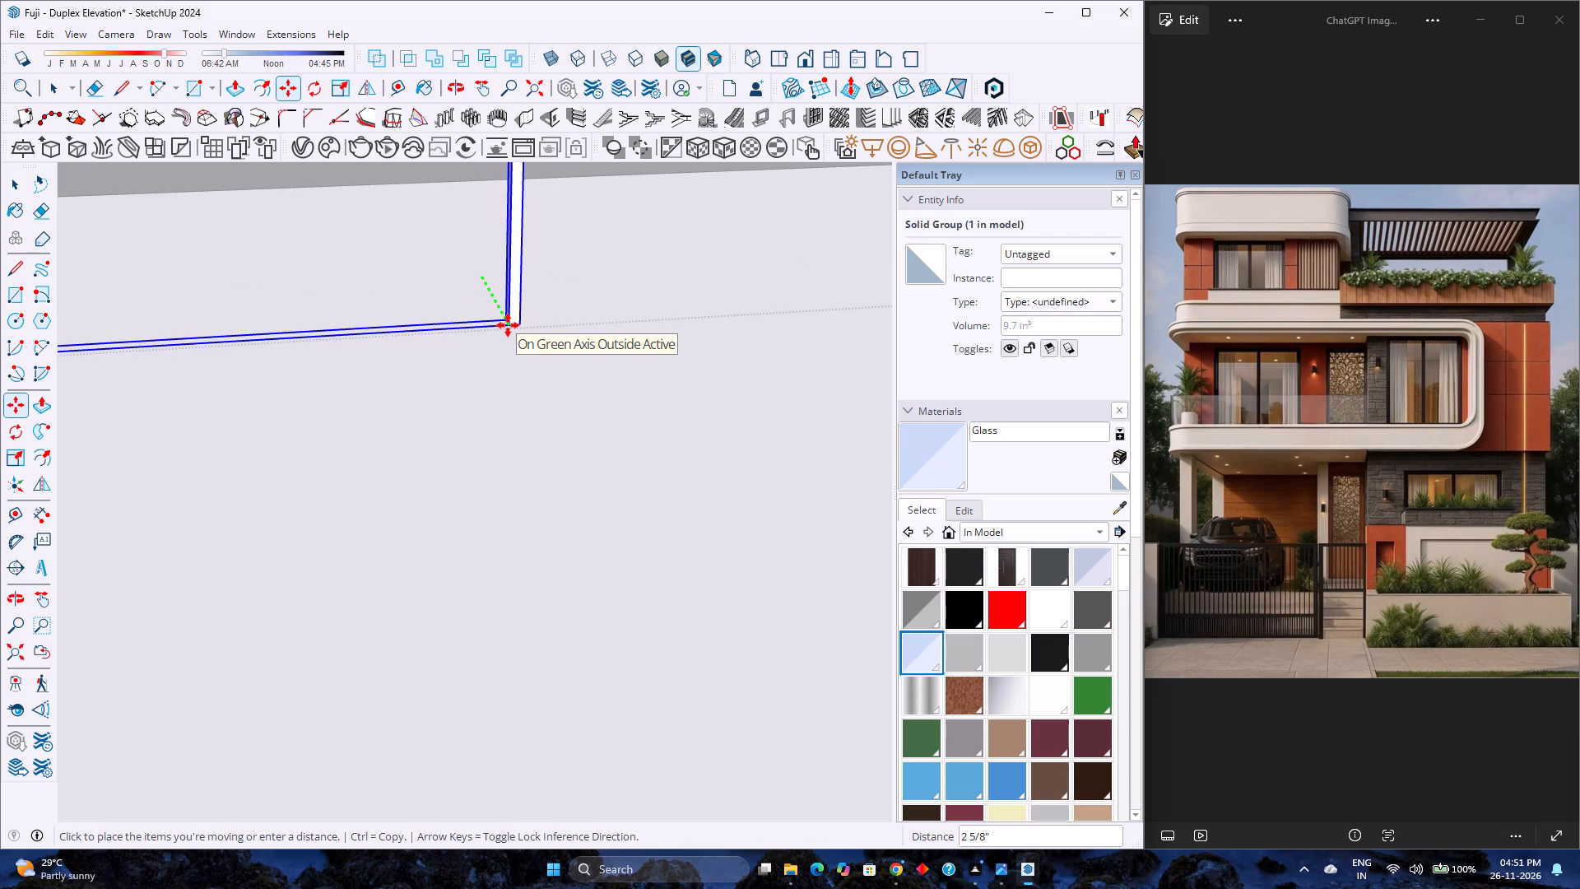
{"action": "type", "text": "2'"}
{"action": "key", "text": "Return"}
{"action": "scroll", "coordinate": [509, 329], "scroll_direction": "down", "scroll_amount": 7}
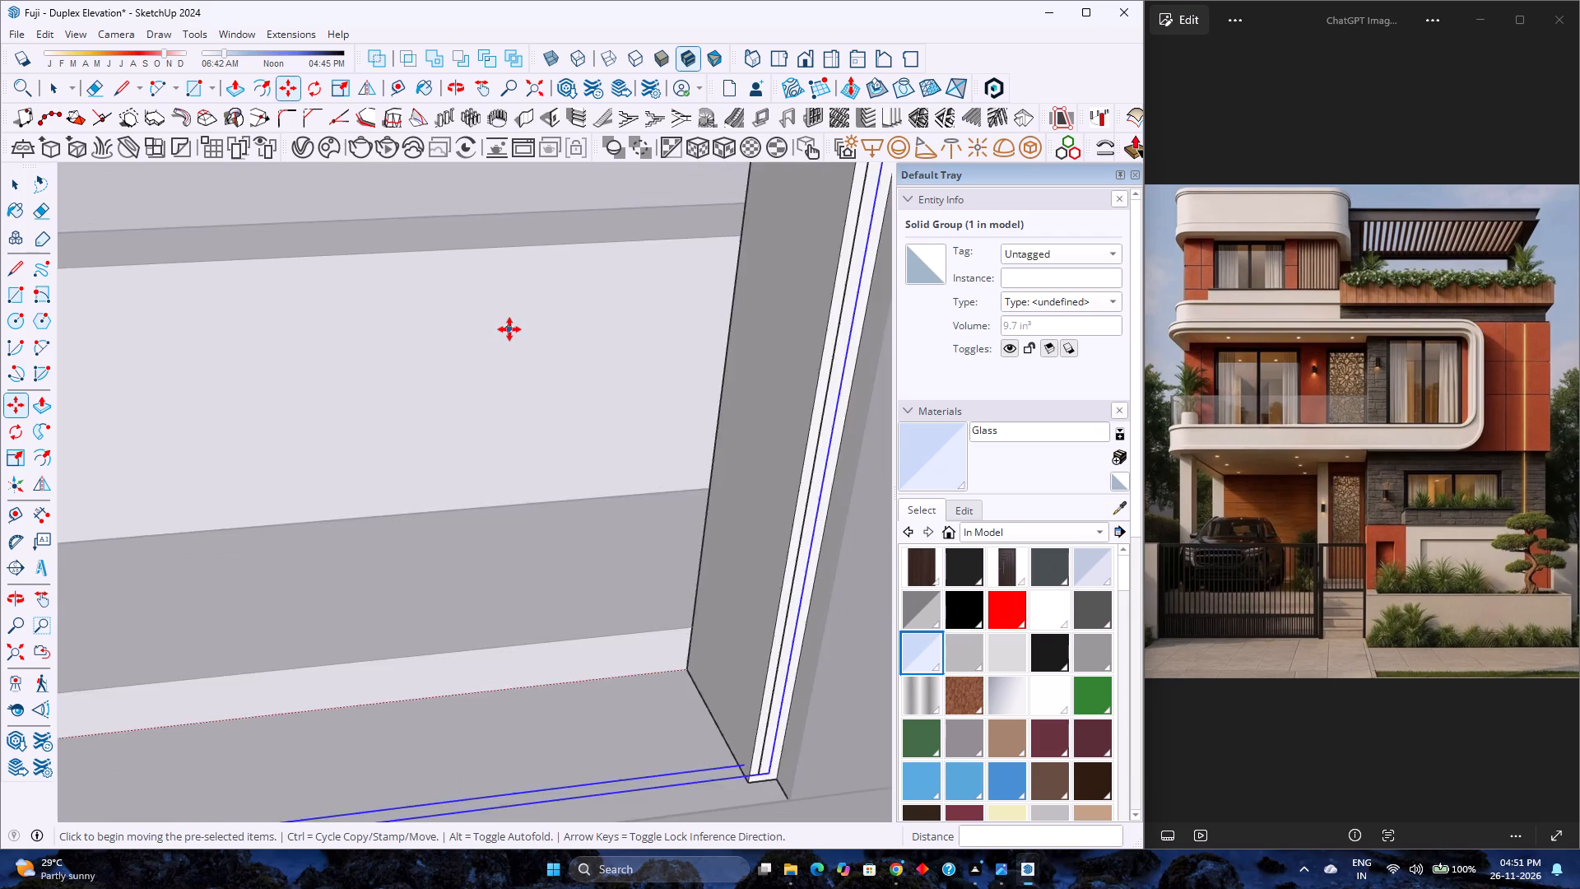
Select the two thin strip groups seated in the recessed grooves of the wide opening and the neighbouring opening.
{"action": "scroll", "coordinate": [509, 329], "scroll_direction": "down", "scroll_amount": 2}
{"action": "key", "text": "space"}
{"action": "middle_click_drag", "start_coordinate": [557, 578], "coordinate": [499, 540]}
{"action": "scroll", "coordinate": [498, 539], "scroll_direction": "down", "scroll_amount": 6}
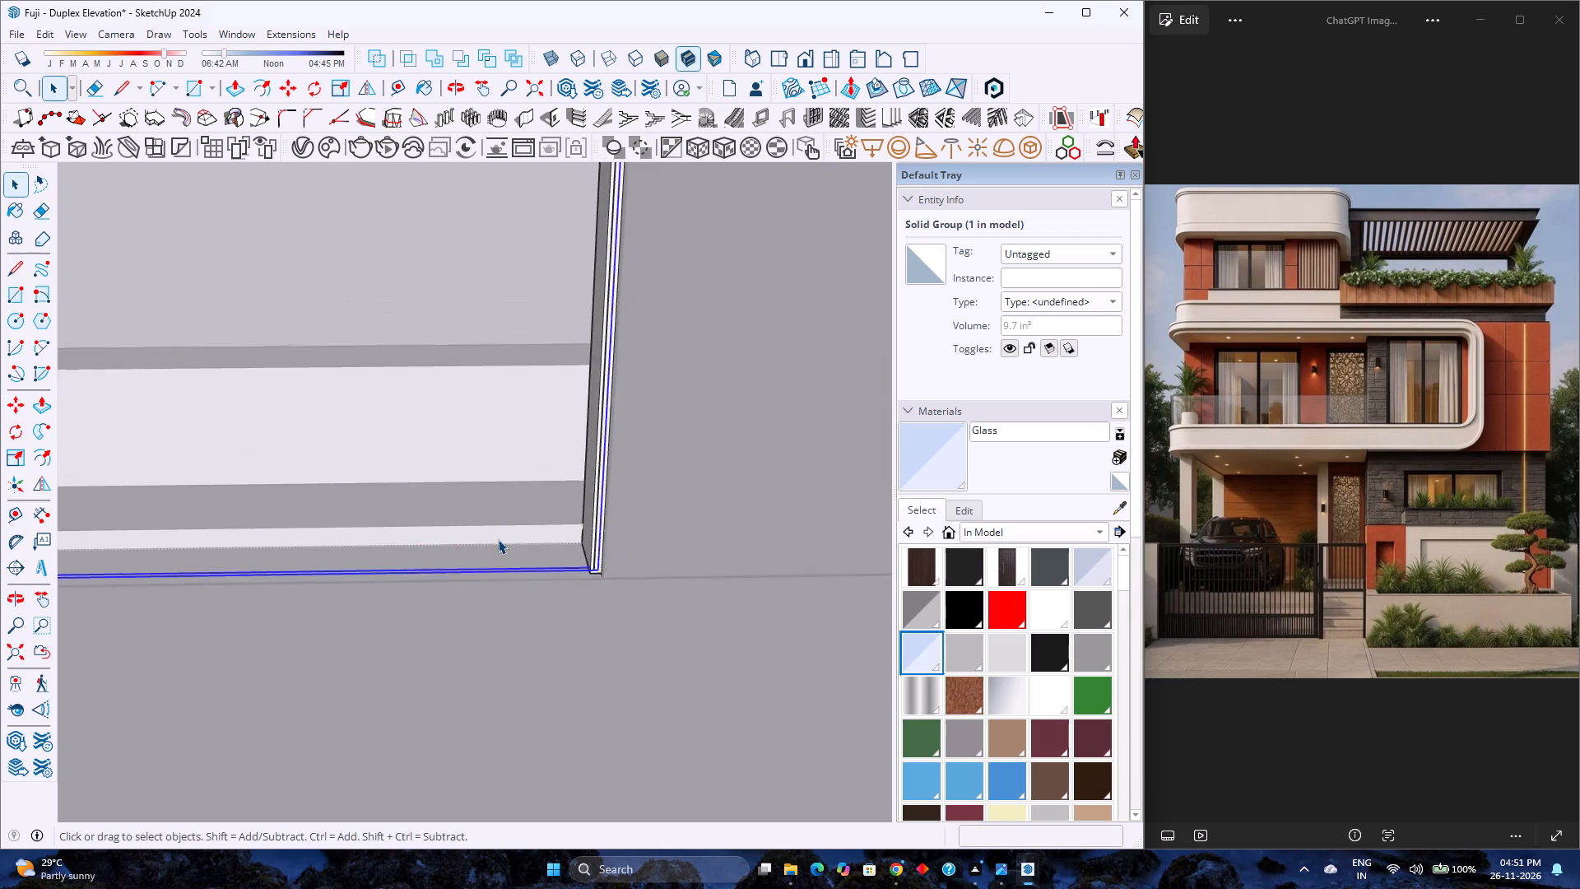
{"action": "scroll", "coordinate": [498, 539], "scroll_direction": "down", "scroll_amount": 8}
{"action": "scroll", "coordinate": [560, 507], "scroll_direction": "up", "scroll_amount": 3}
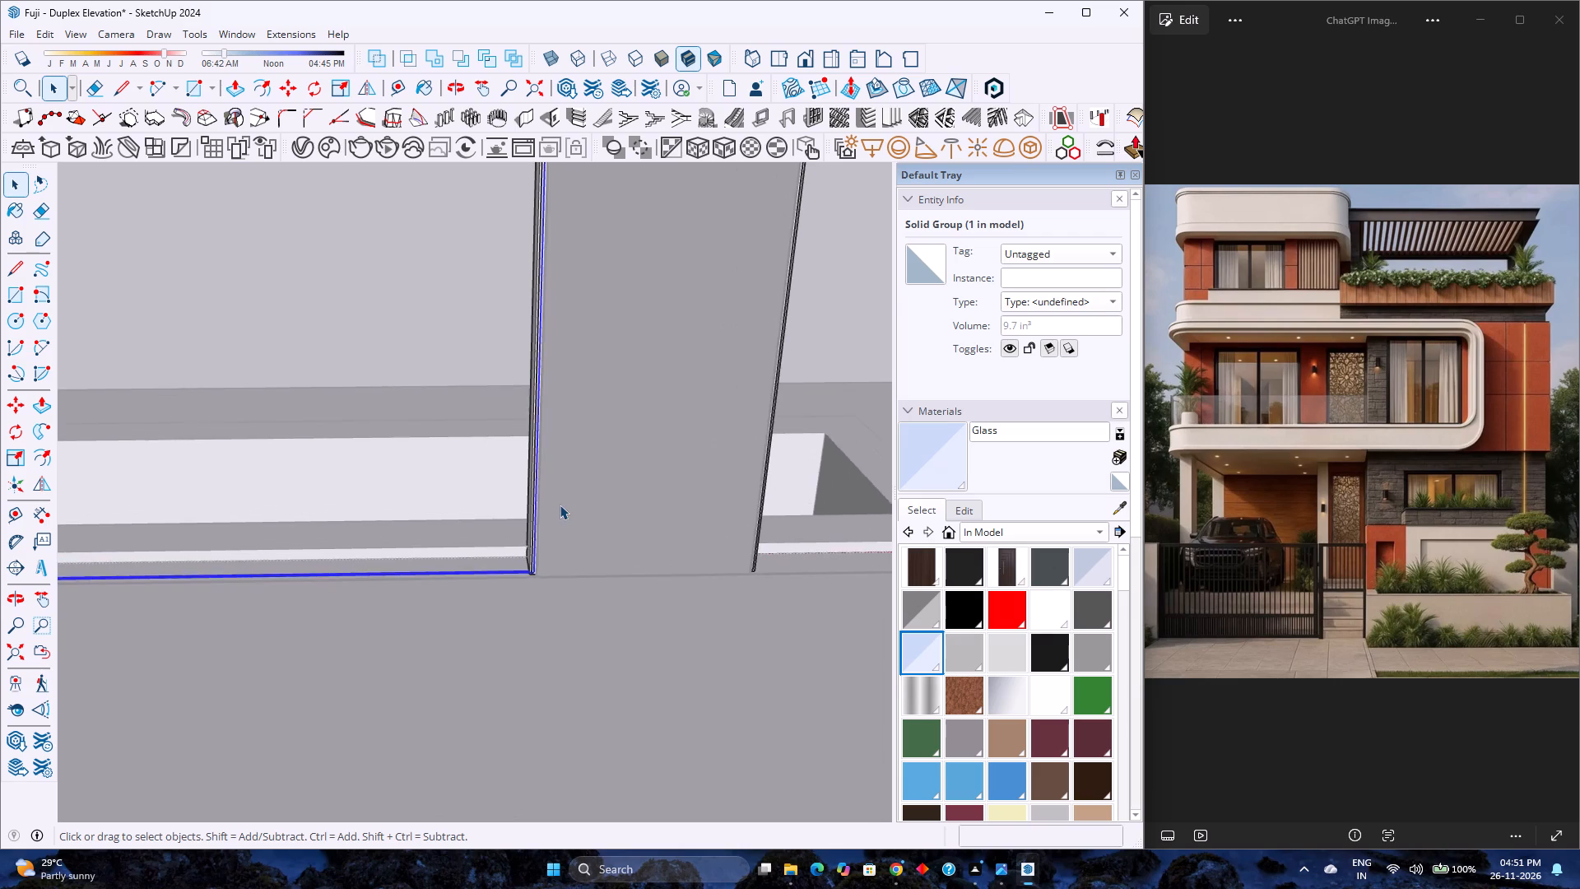
{"action": "scroll", "coordinate": [560, 505], "scroll_direction": "up", "scroll_amount": 4}
{"action": "scroll", "coordinate": [525, 570], "scroll_direction": "down", "scroll_amount": 5}
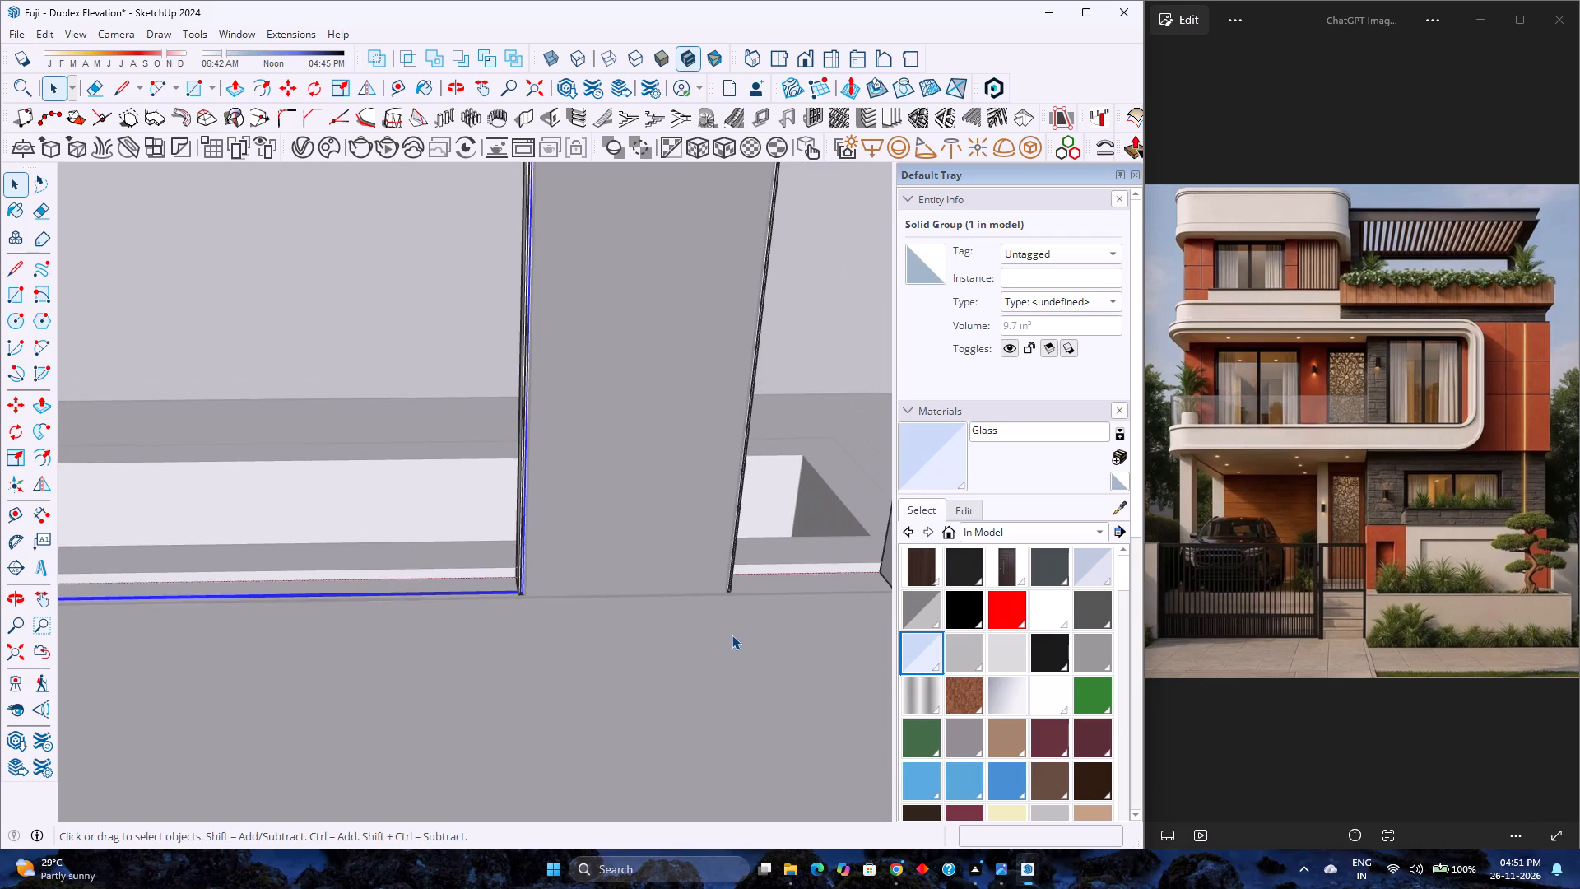
{"action": "scroll", "coordinate": [760, 554], "scroll_direction": "up", "scroll_amount": 5}
{"action": "scroll", "coordinate": [714, 613], "scroll_direction": "up", "scroll_amount": 8}
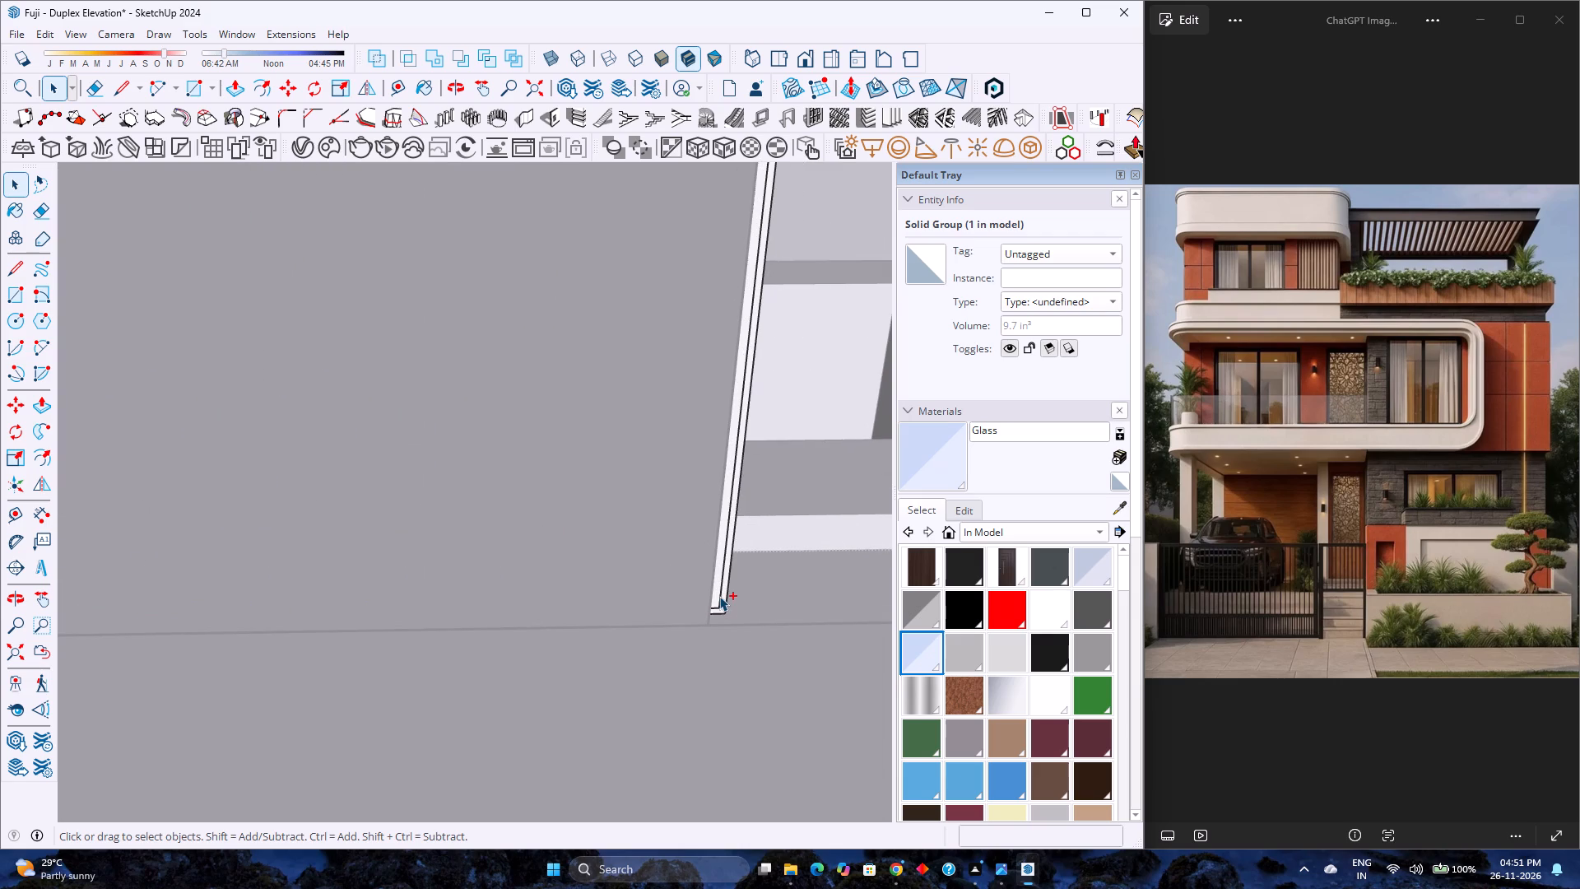
{"action": "left_click", "coordinate": [718, 595], "text": "ctrl"}
{"action": "scroll", "coordinate": [718, 621], "scroll_direction": "down", "scroll_amount": 5}
{"action": "middle_click_drag", "start_coordinate": [721, 623], "coordinate": [671, 610]}
{"action": "scroll", "coordinate": [721, 623], "scroll_direction": "up", "scroll_amount": 1}
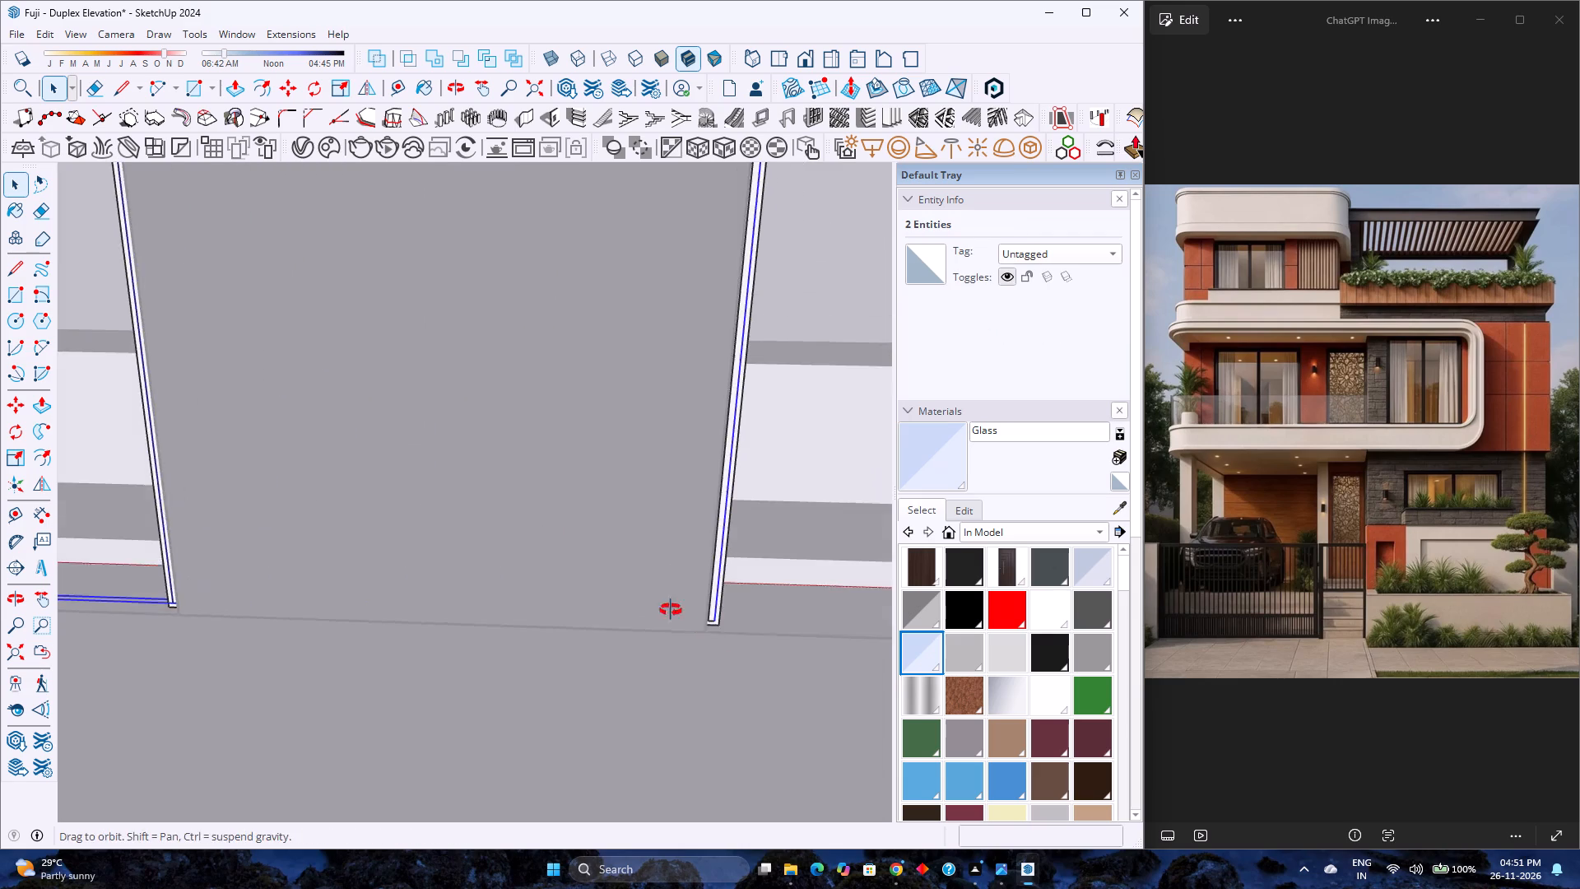
{"action": "middle_click_drag", "start_coordinate": [671, 610], "coordinate": [666, 609]}
{"action": "scroll", "coordinate": [741, 629], "scroll_direction": "up", "scroll_amount": 3}
{"action": "left_click", "coordinate": [703, 607]}
{"action": "scroll", "coordinate": [699, 611], "scroll_direction": "up", "scroll_amount": 4}
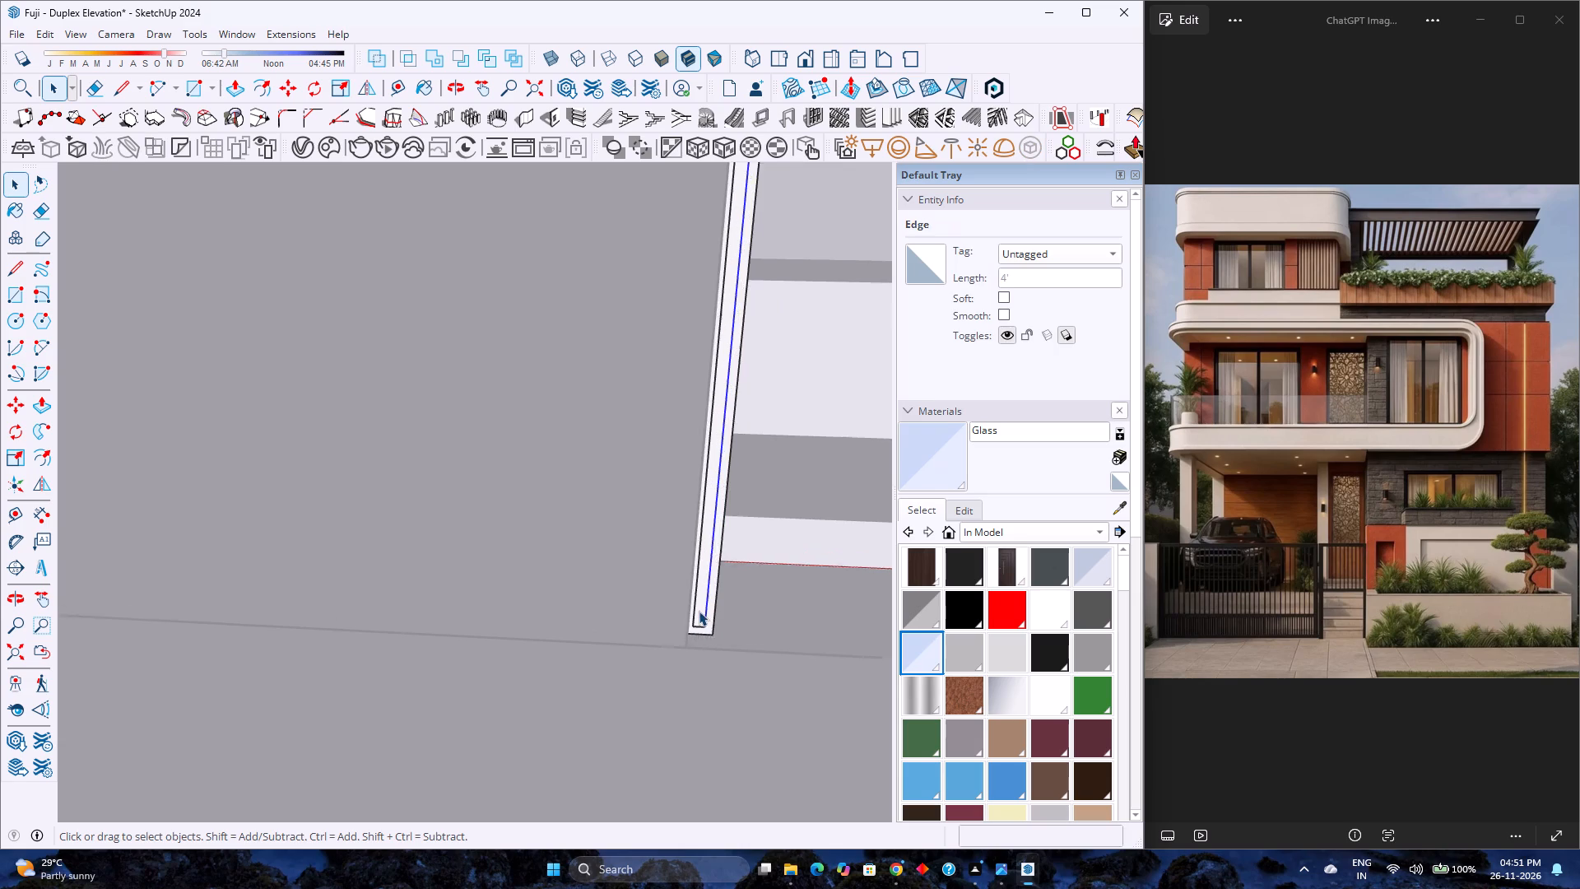
{"action": "scroll", "coordinate": [699, 611], "scroll_direction": "up", "scroll_amount": 6}
{"action": "left_click", "coordinate": [699, 607]}
{"action": "scroll", "coordinate": [700, 624], "scroll_direction": "down", "scroll_amount": 10}
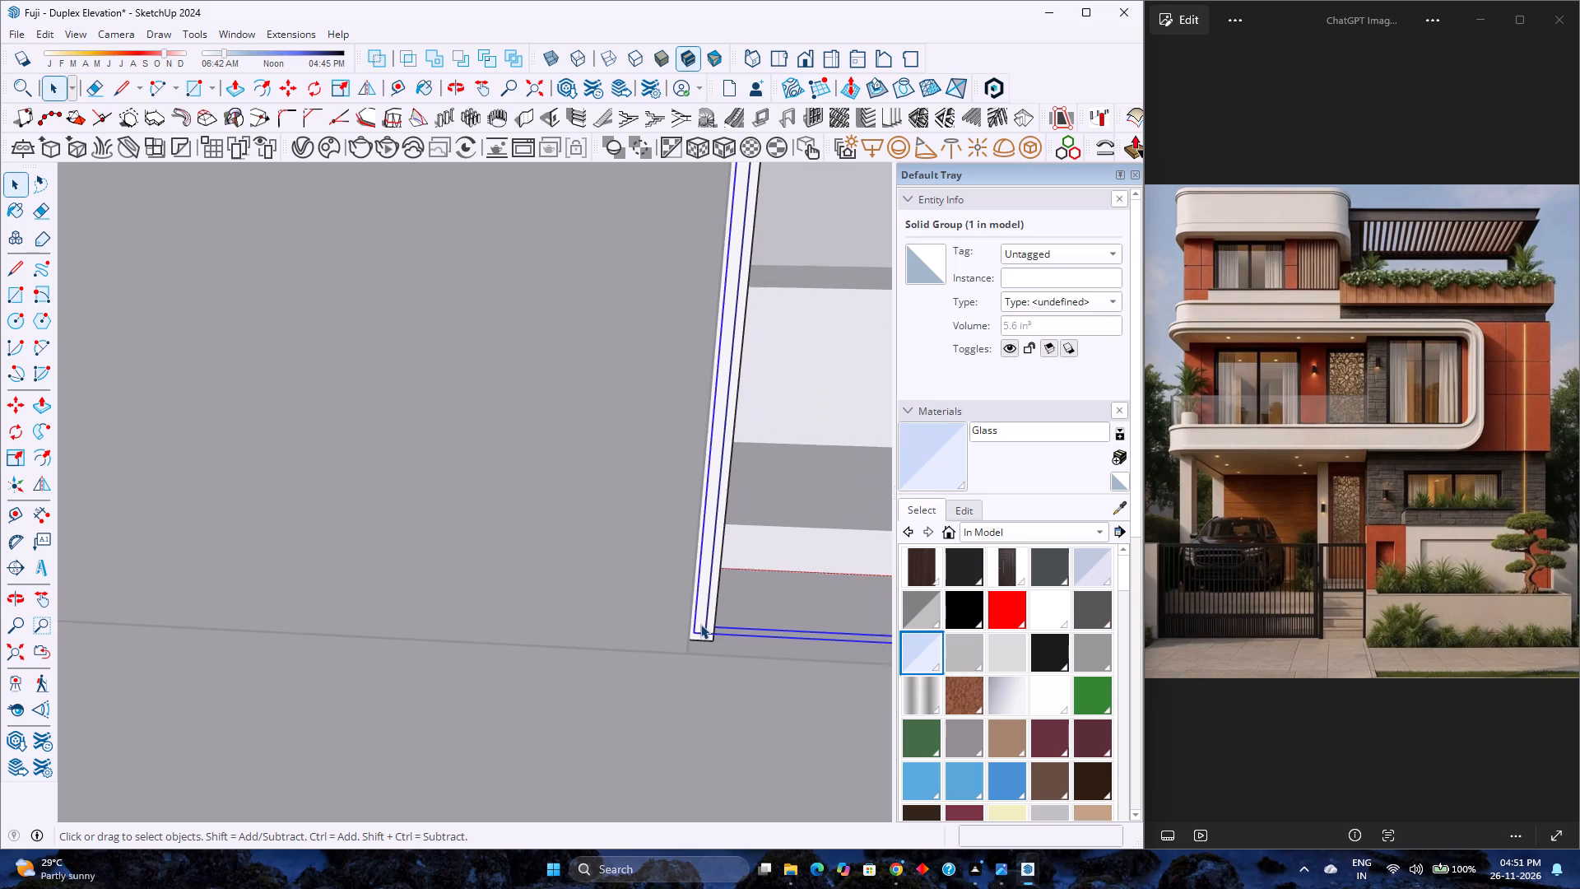
{"action": "scroll", "coordinate": [700, 624], "scroll_direction": "down", "scroll_amount": 12}
{"action": "scroll", "coordinate": [449, 610], "scroll_direction": "up", "scroll_amount": 15}
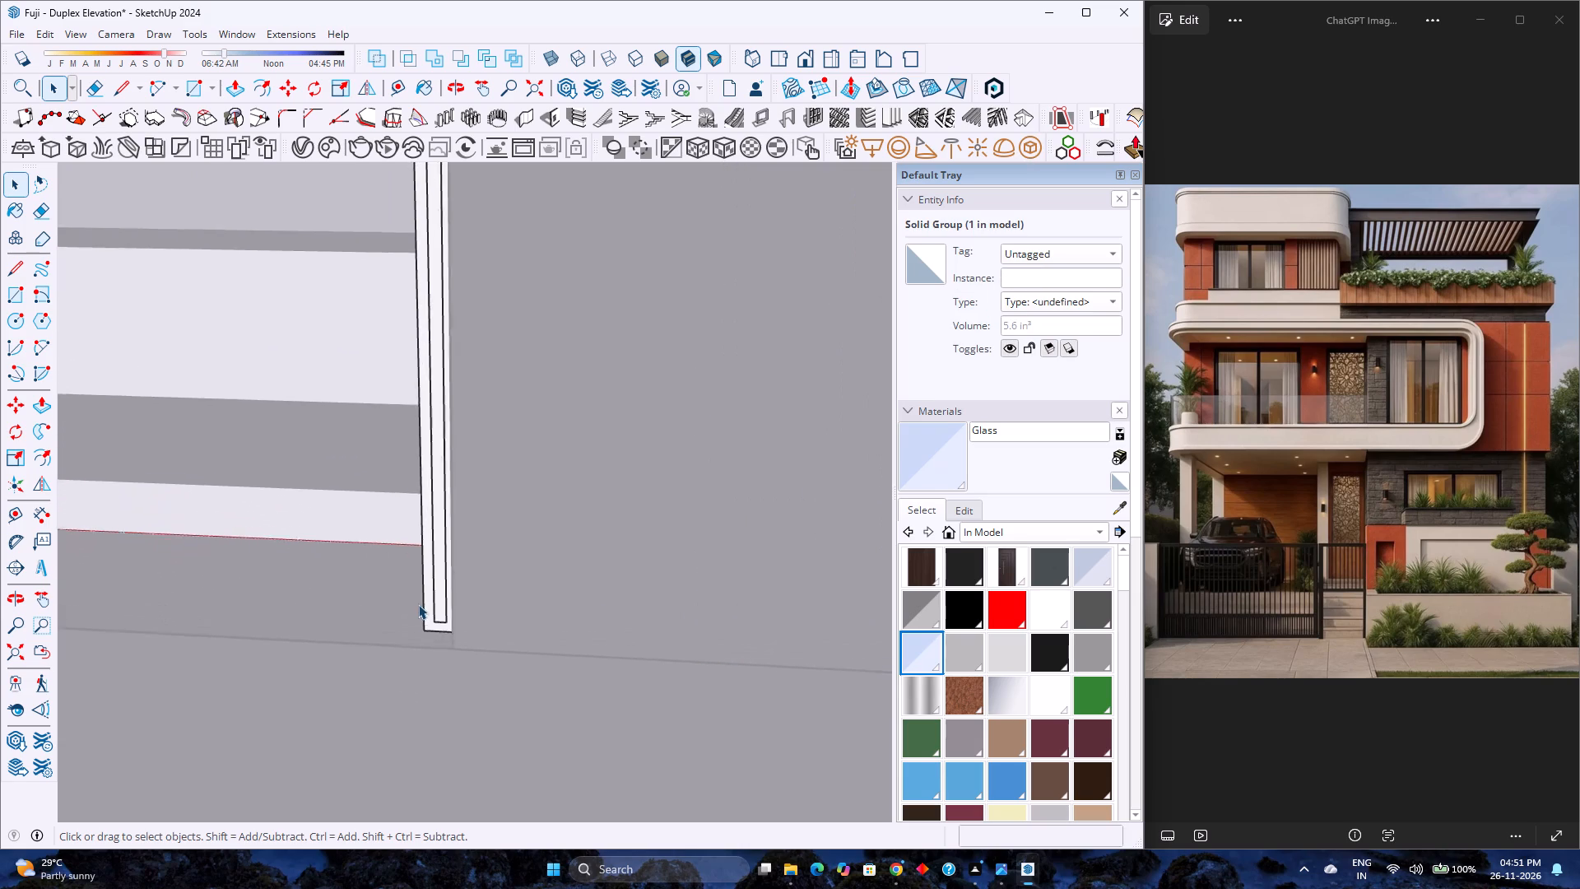
{"action": "scroll", "coordinate": [418, 604], "scroll_direction": "up", "scroll_amount": 6}
{"action": "left_click", "coordinate": [461, 580], "text": "ctrl"}
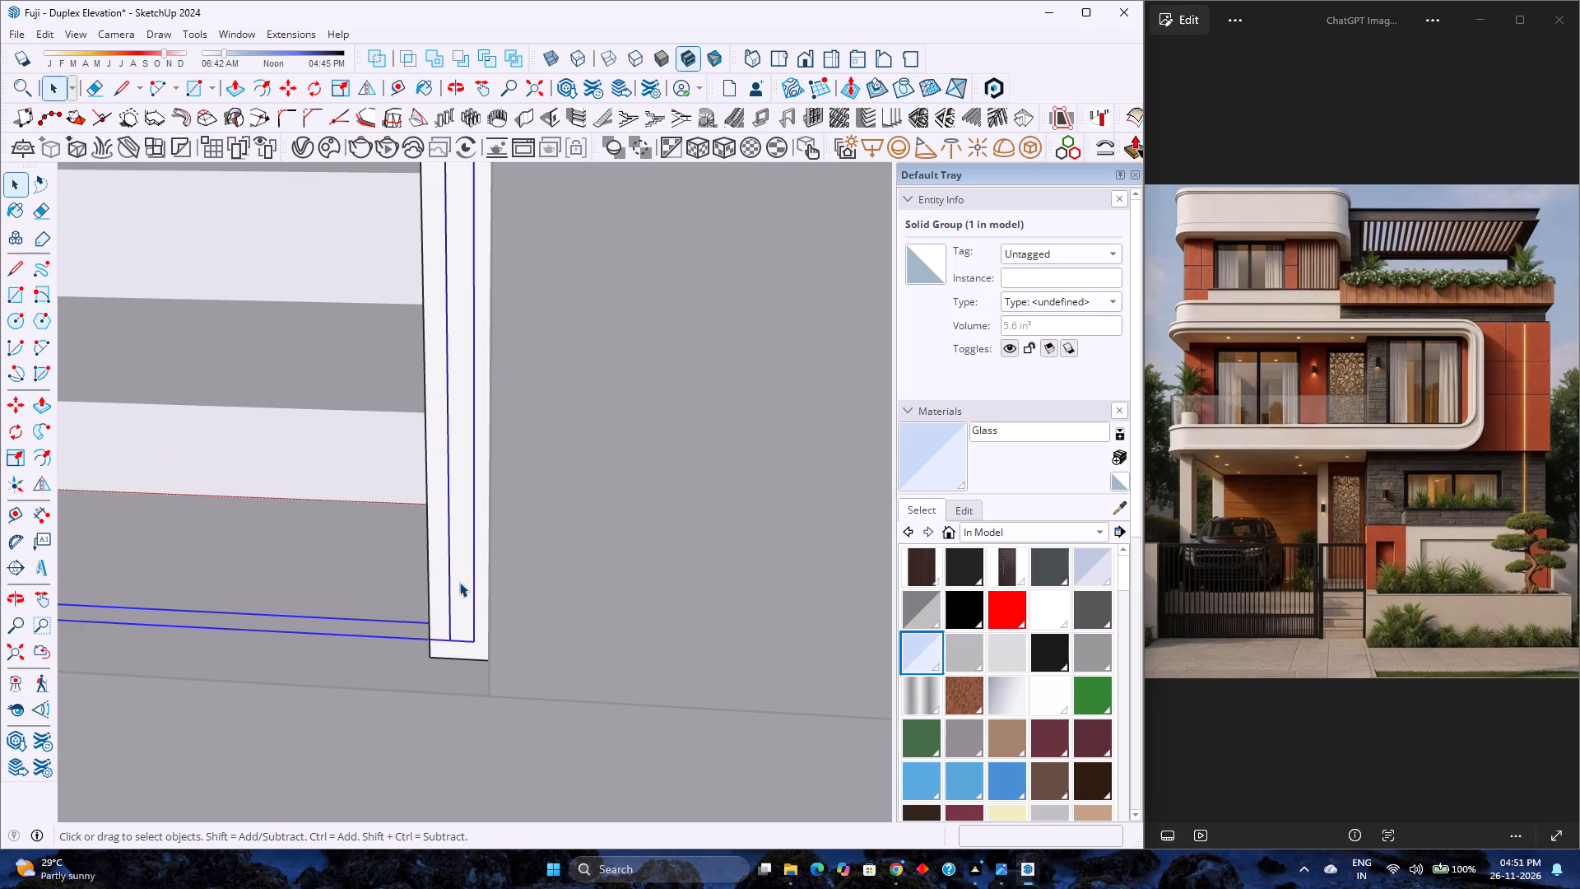
{"action": "scroll", "coordinate": [447, 608], "scroll_direction": "down", "scroll_amount": 20}
{"action": "scroll", "coordinate": [447, 608], "scroll_direction": "down", "scroll_amount": 7}
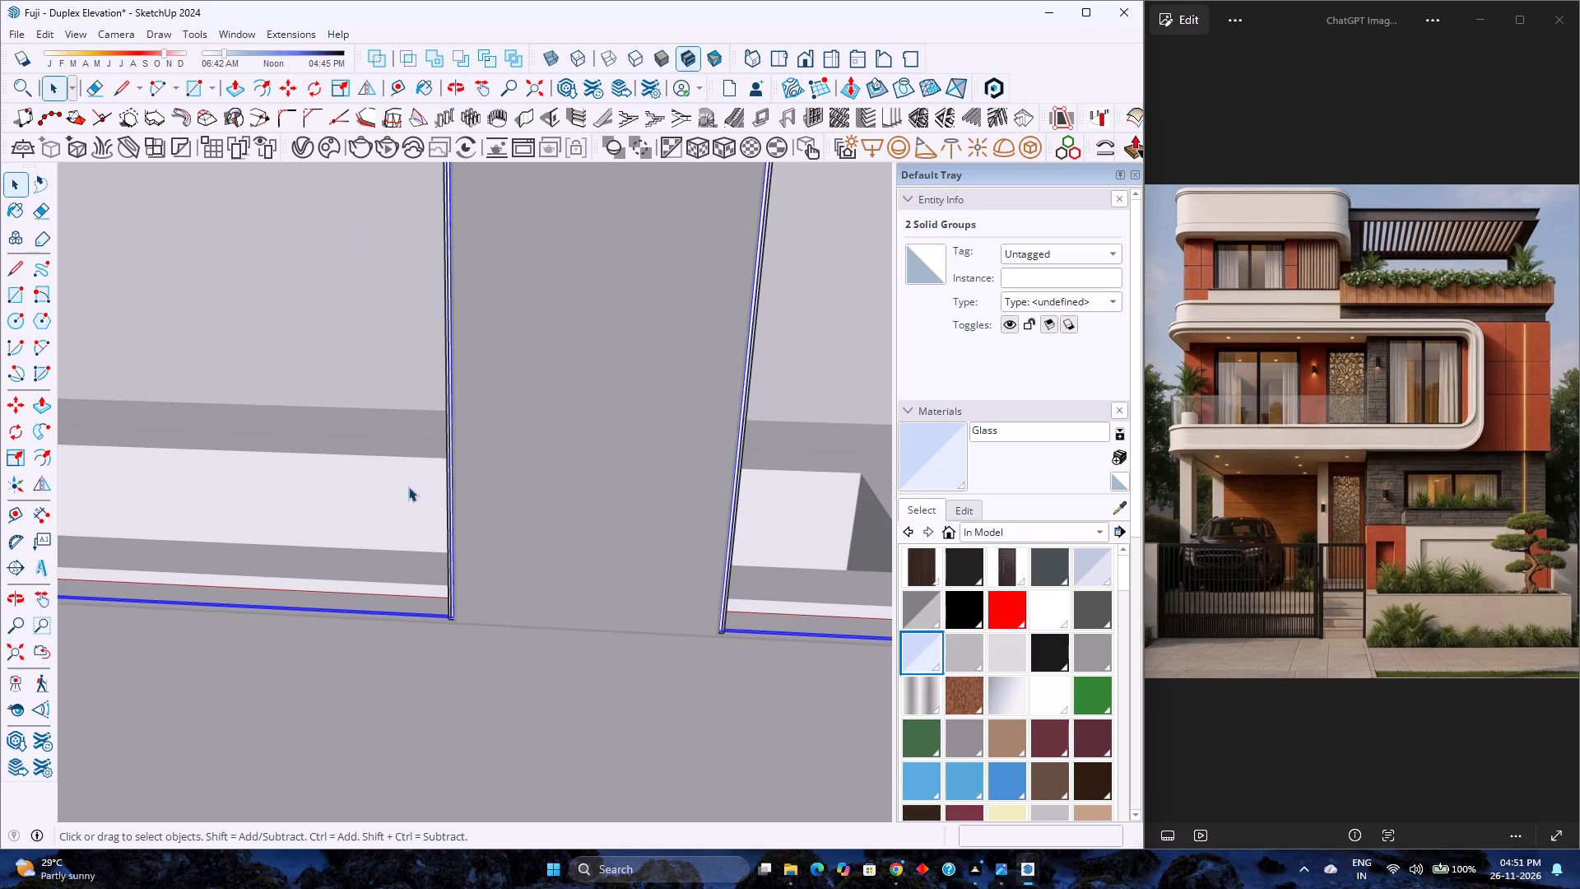
Open the V-Ray Asset Editor and look through the scene's existing materials.
{"action": "left_click", "coordinate": [312, 153]}
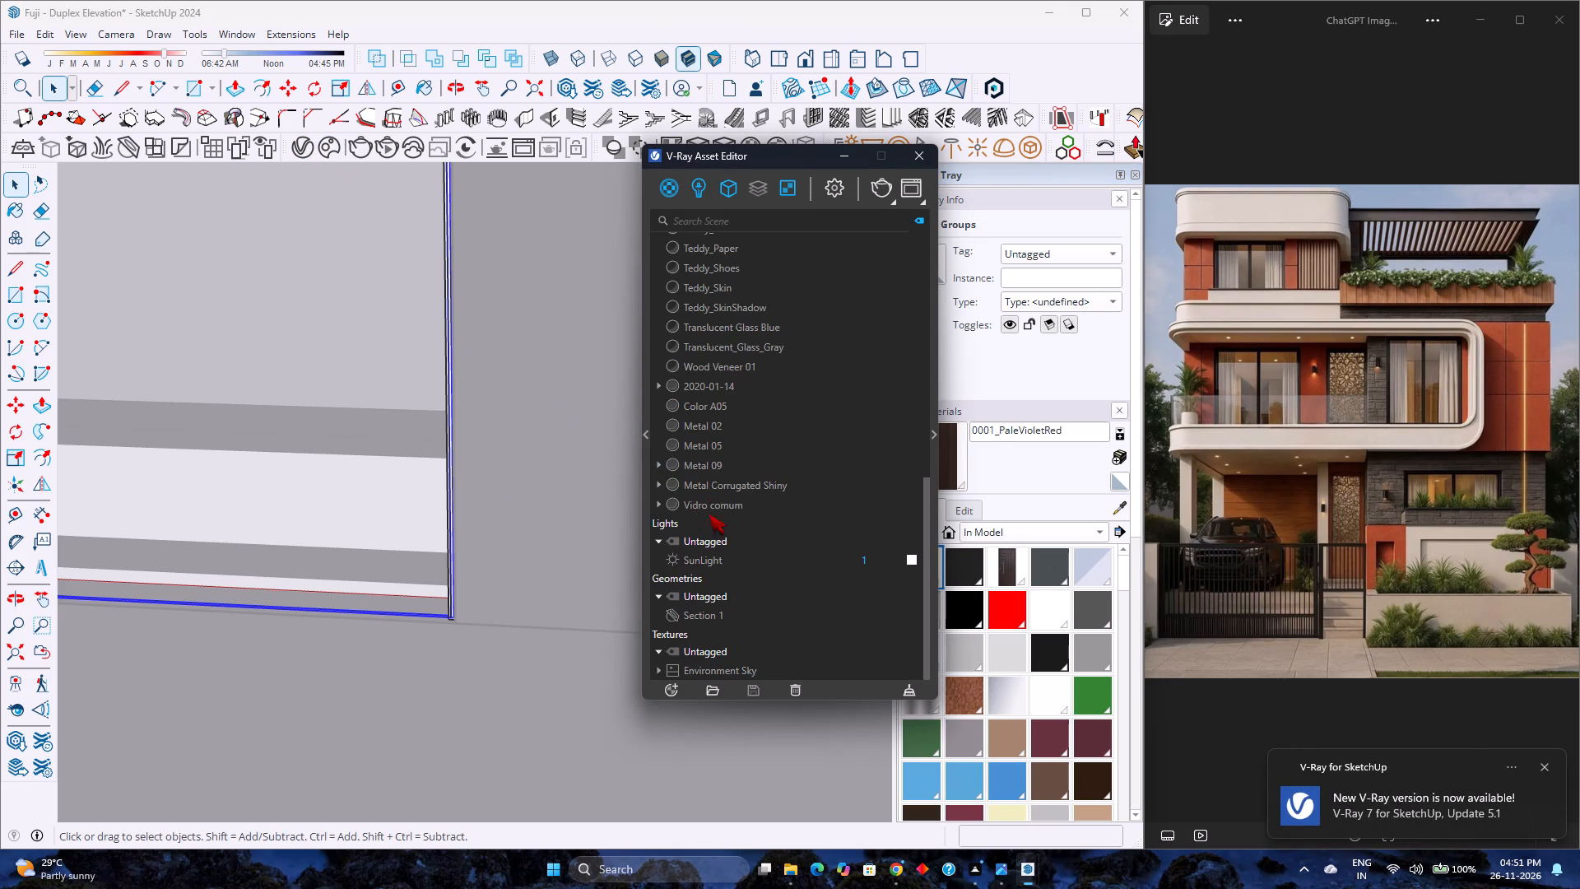
{"action": "scroll", "coordinate": [714, 416], "scroll_direction": "up", "scroll_amount": 2}
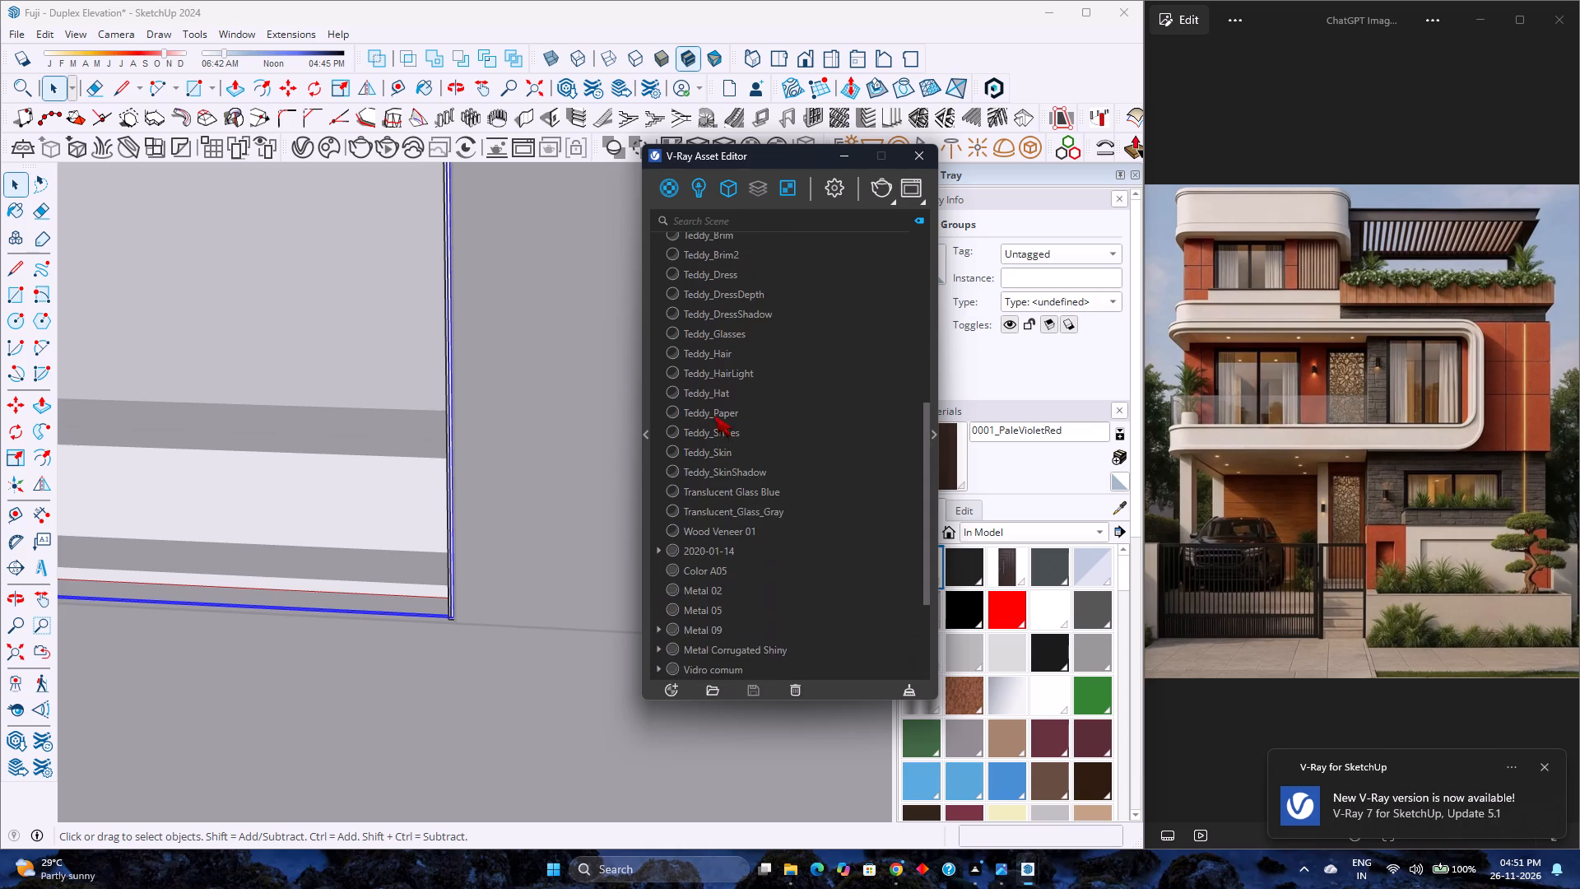
{"action": "scroll", "coordinate": [714, 416], "scroll_direction": "up", "scroll_amount": 1}
{"action": "scroll", "coordinate": [714, 416], "scroll_direction": "down", "scroll_amount": 5}
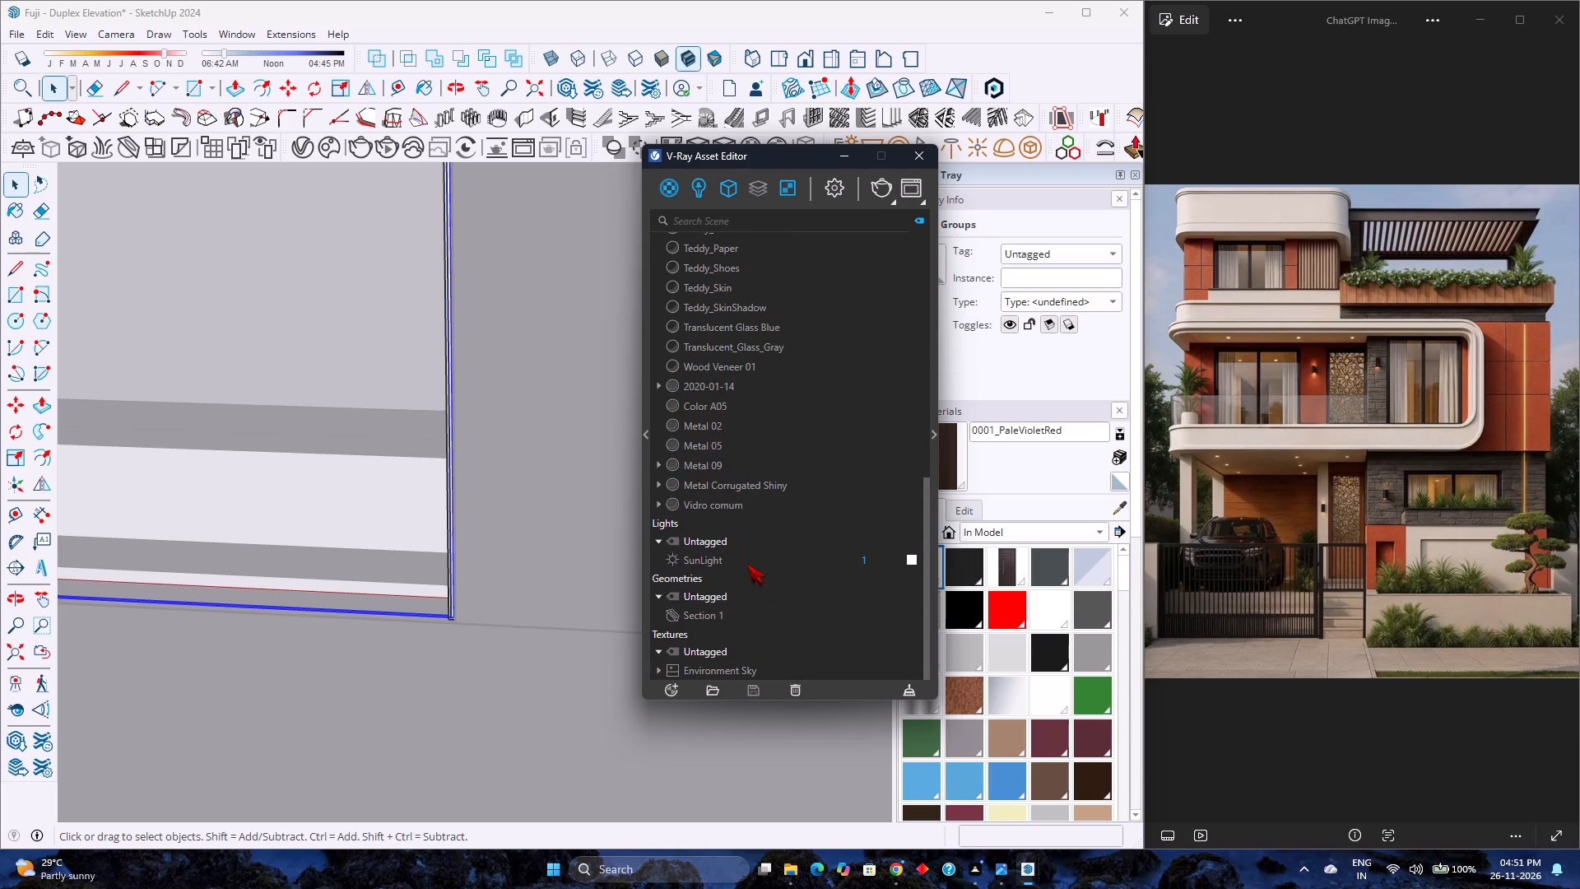
{"action": "scroll", "coordinate": [699, 444], "scroll_direction": "up", "scroll_amount": 1}
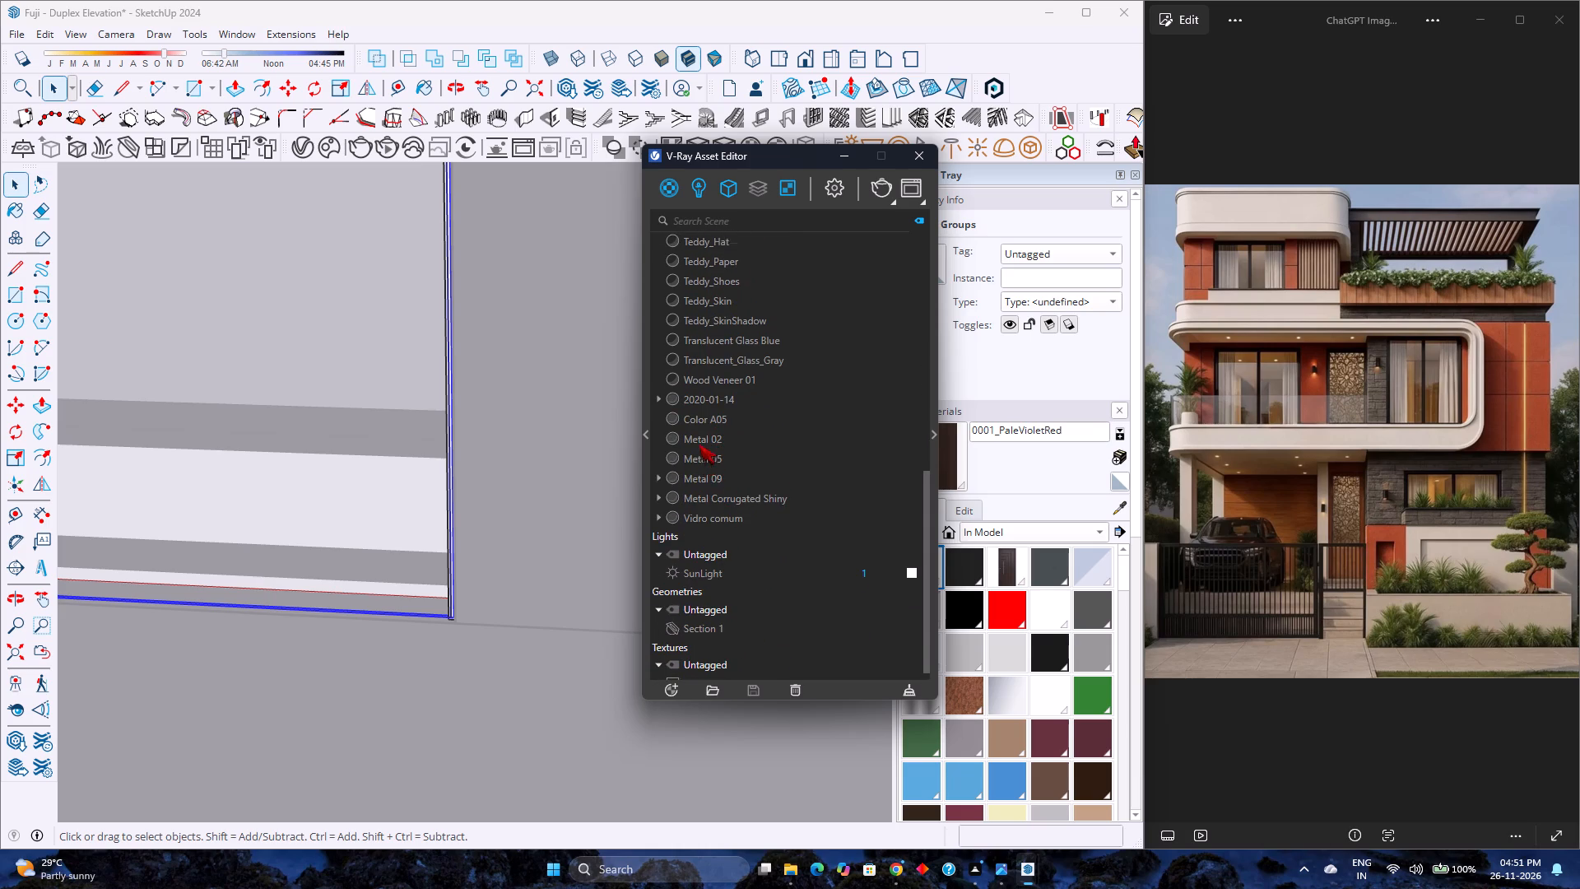
{"action": "scroll", "coordinate": [707, 460], "scroll_direction": "up", "scroll_amount": 2}
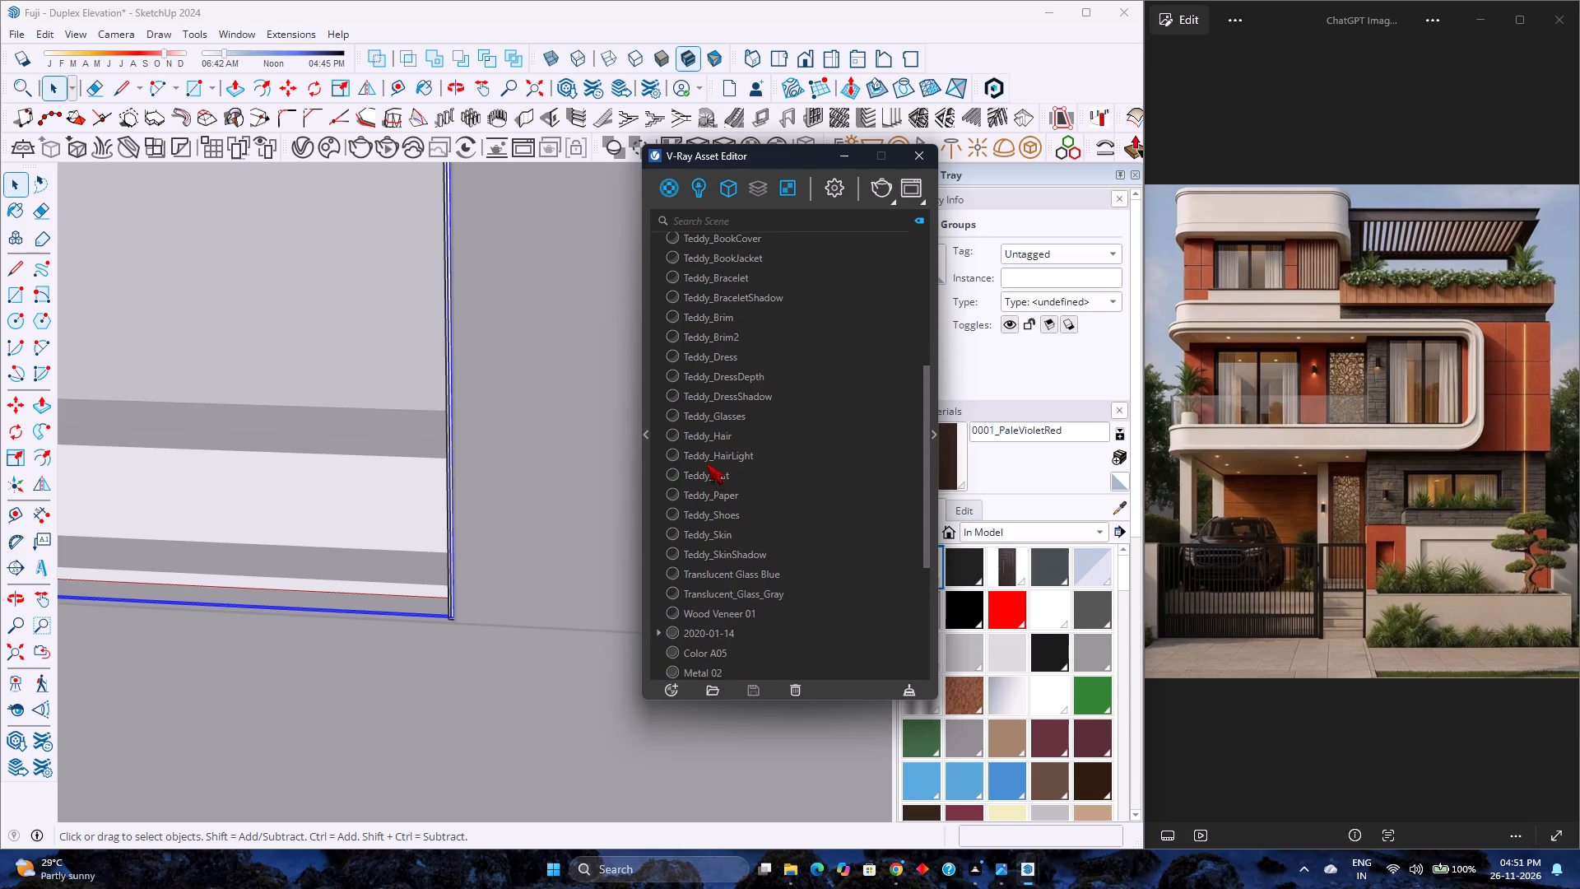
{"action": "scroll", "coordinate": [715, 486], "scroll_direction": "up", "scroll_amount": 4}
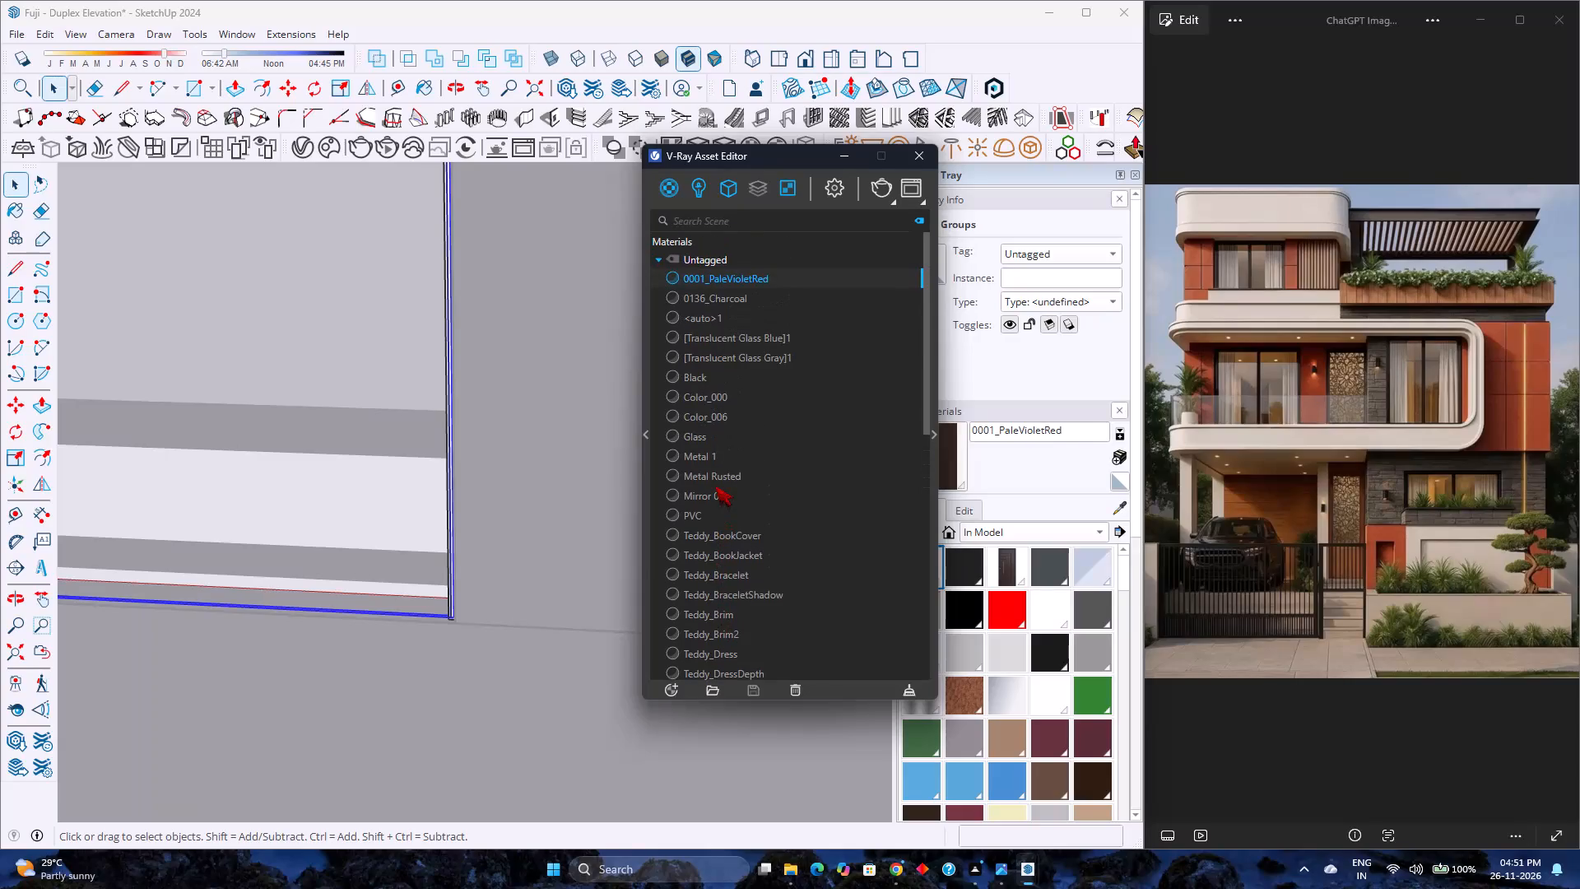
{"action": "scroll", "coordinate": [709, 466], "scroll_direction": "down", "scroll_amount": 5}
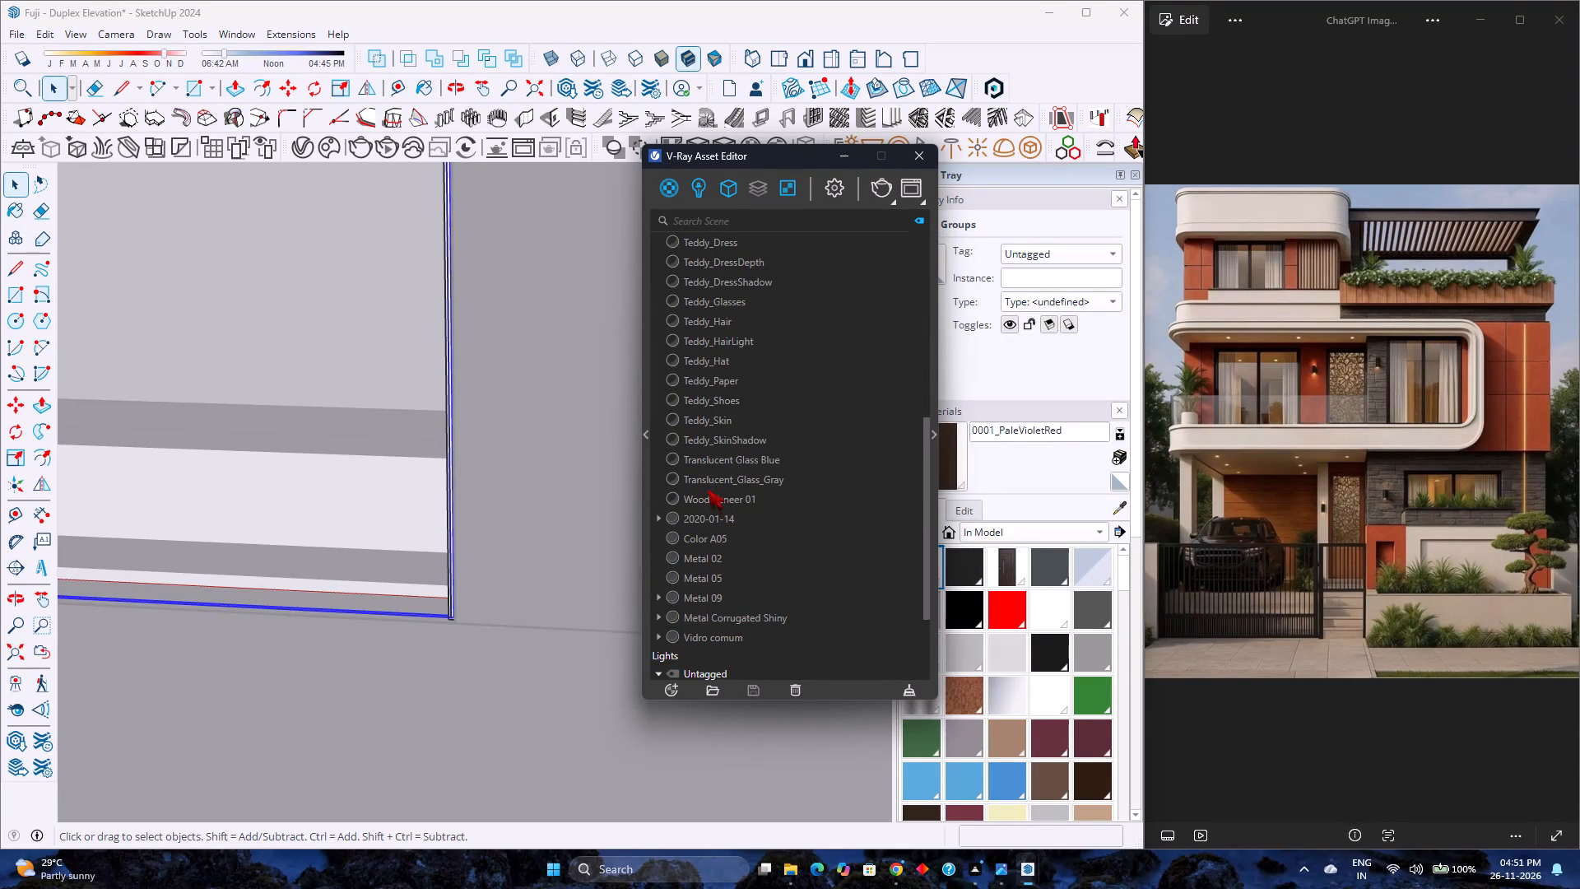
{"action": "scroll", "coordinate": [714, 466], "scroll_direction": "up", "scroll_amount": 1}
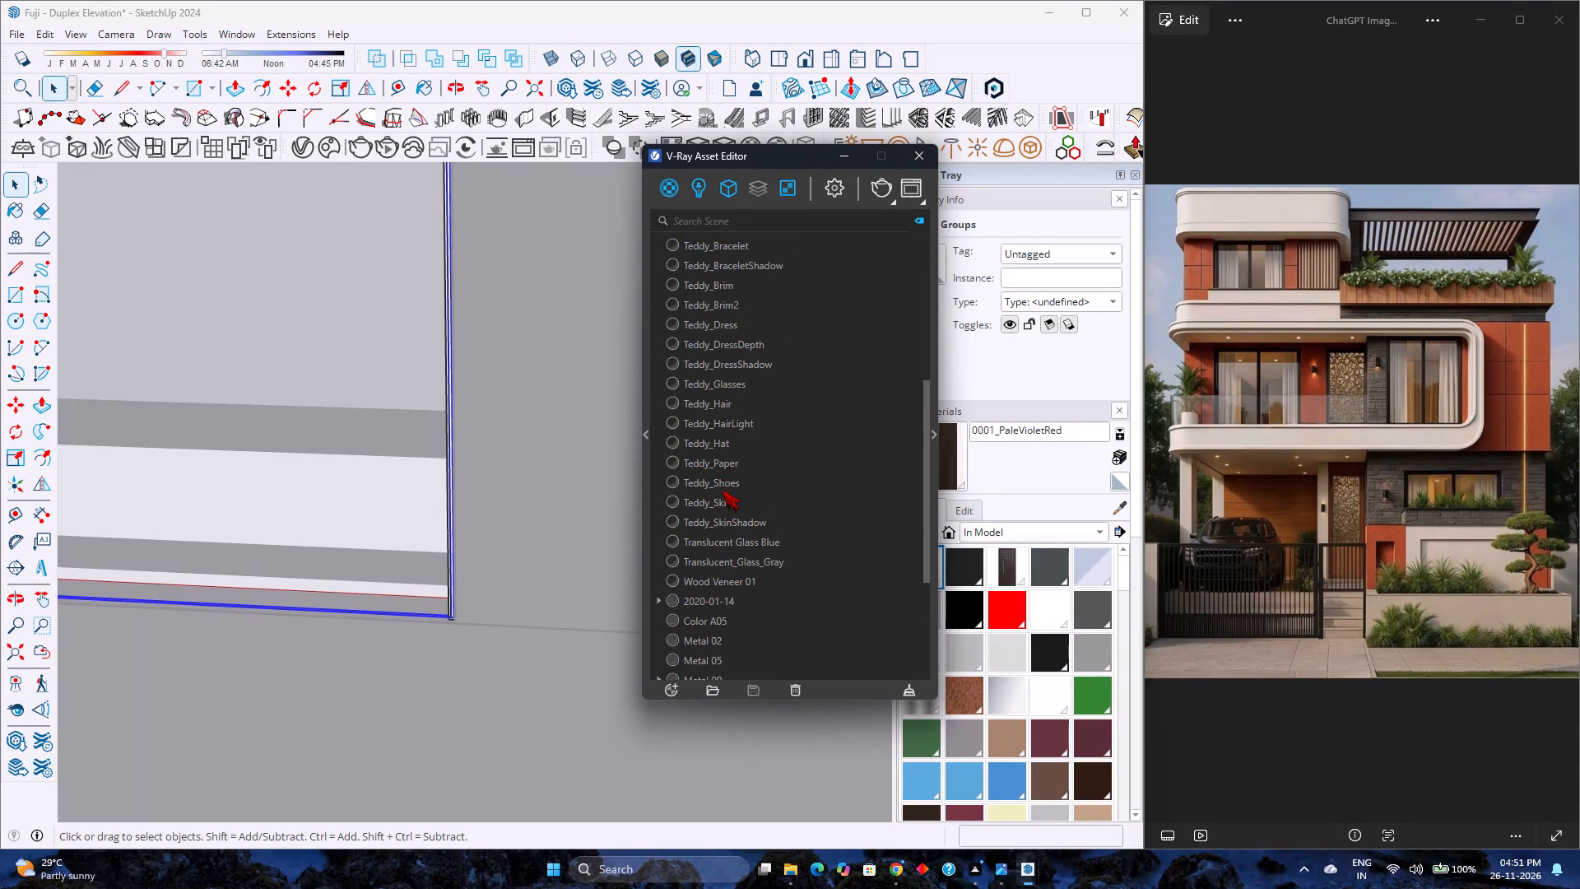
{"action": "scroll", "coordinate": [723, 490], "scroll_direction": "up", "scroll_amount": 3}
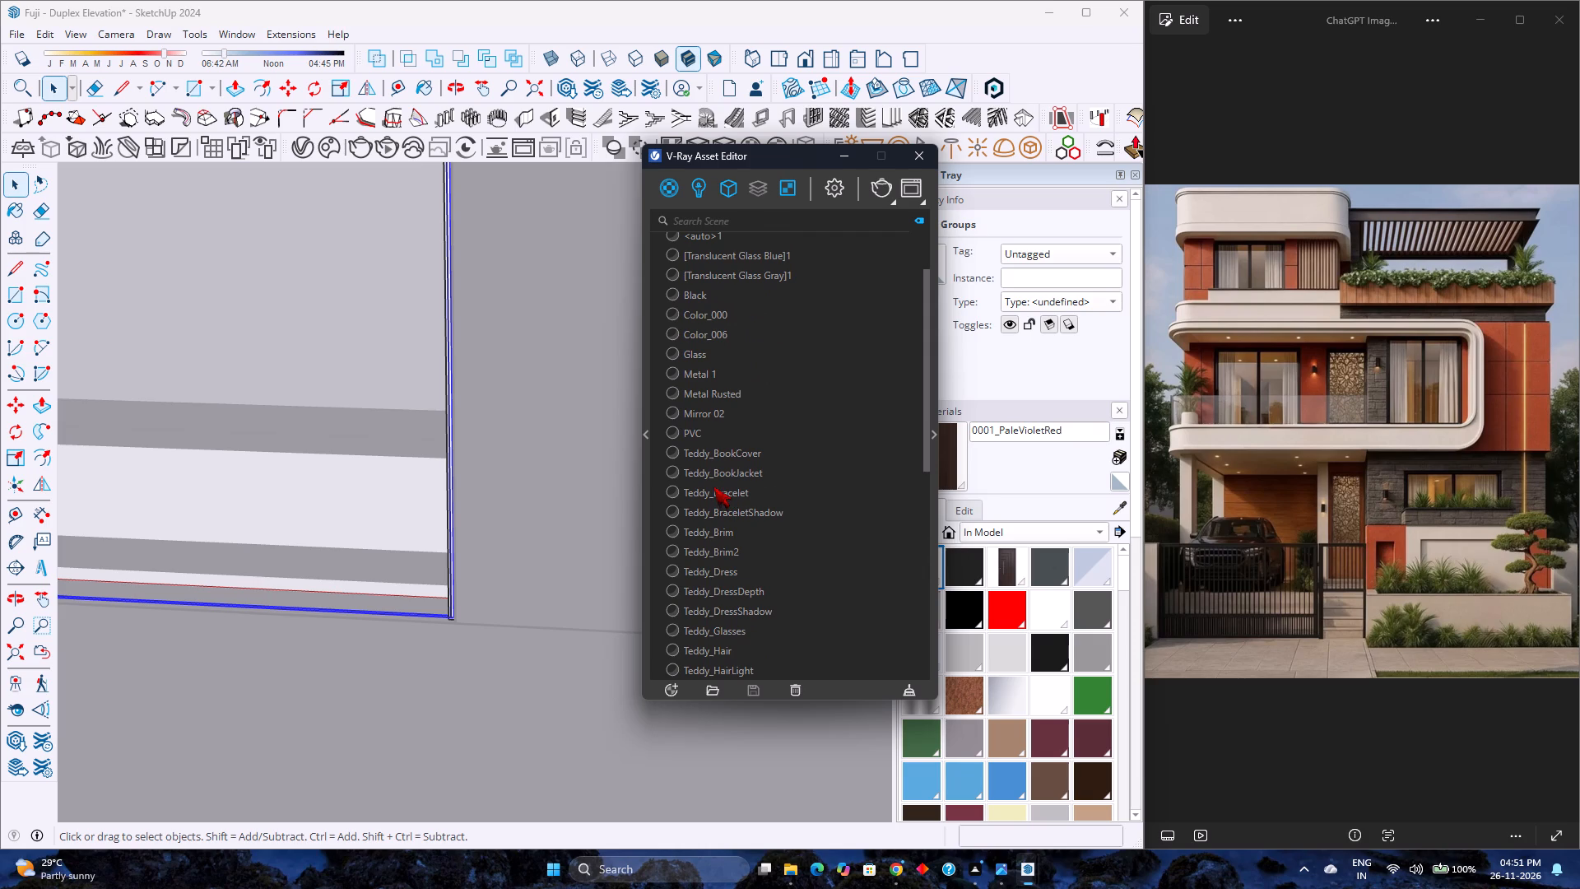
{"action": "scroll", "coordinate": [712, 482], "scroll_direction": "up", "scroll_amount": 5}
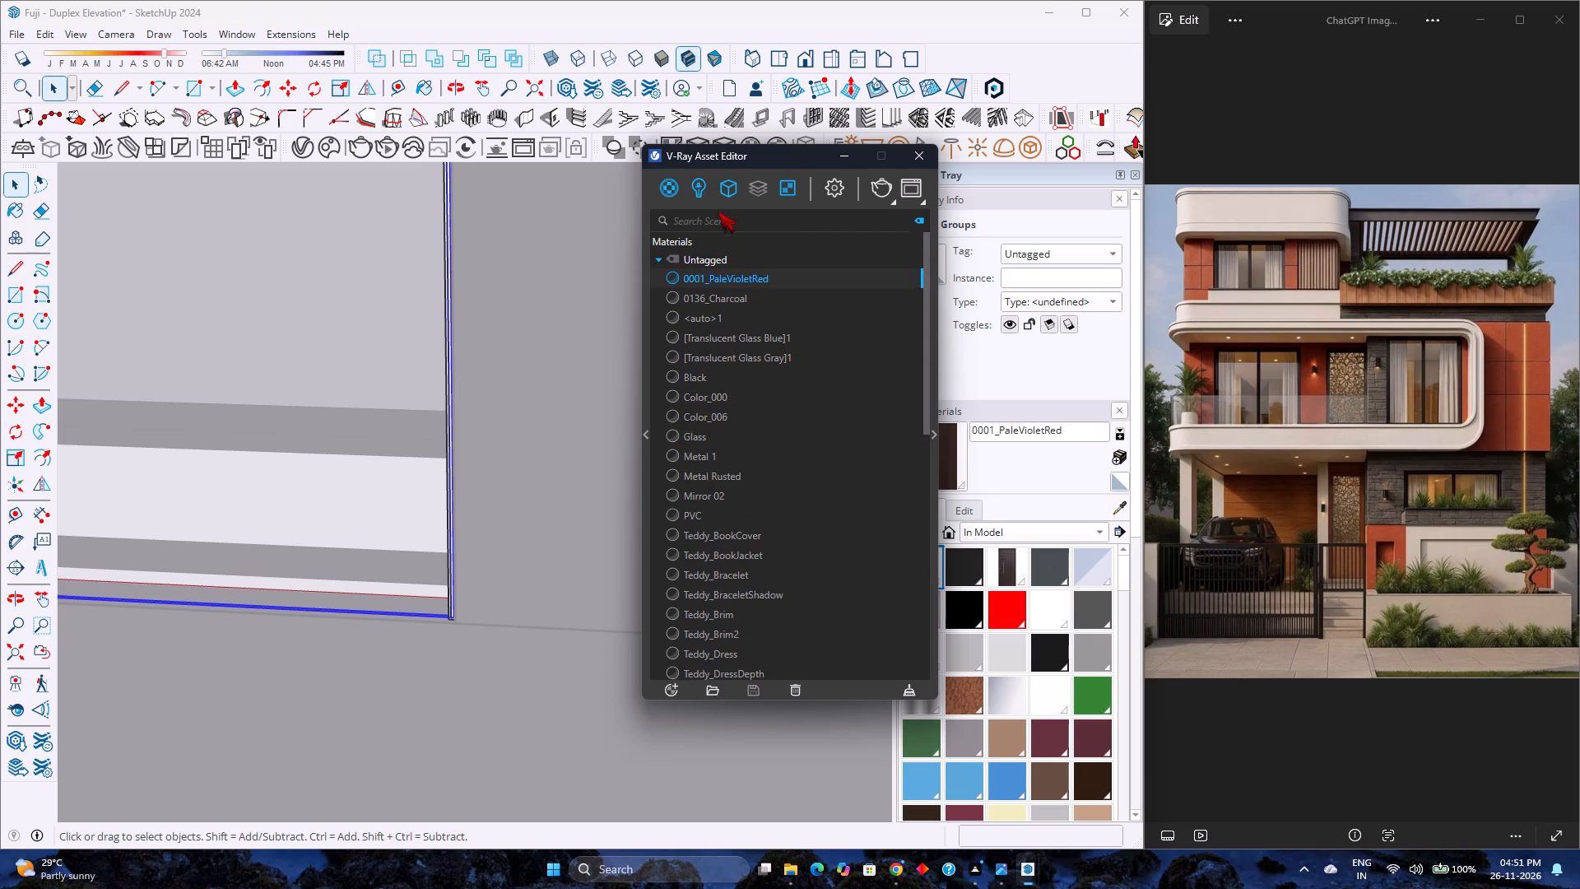
Search the scene assets for "wall", clear the search and check the rest of the asset list.
{"action": "left_click", "coordinate": [723, 229]}
{"action": "left_click", "coordinate": [723, 223]}
{"action": "key", "text": "w"}
{"action": "key", "text": "a"}
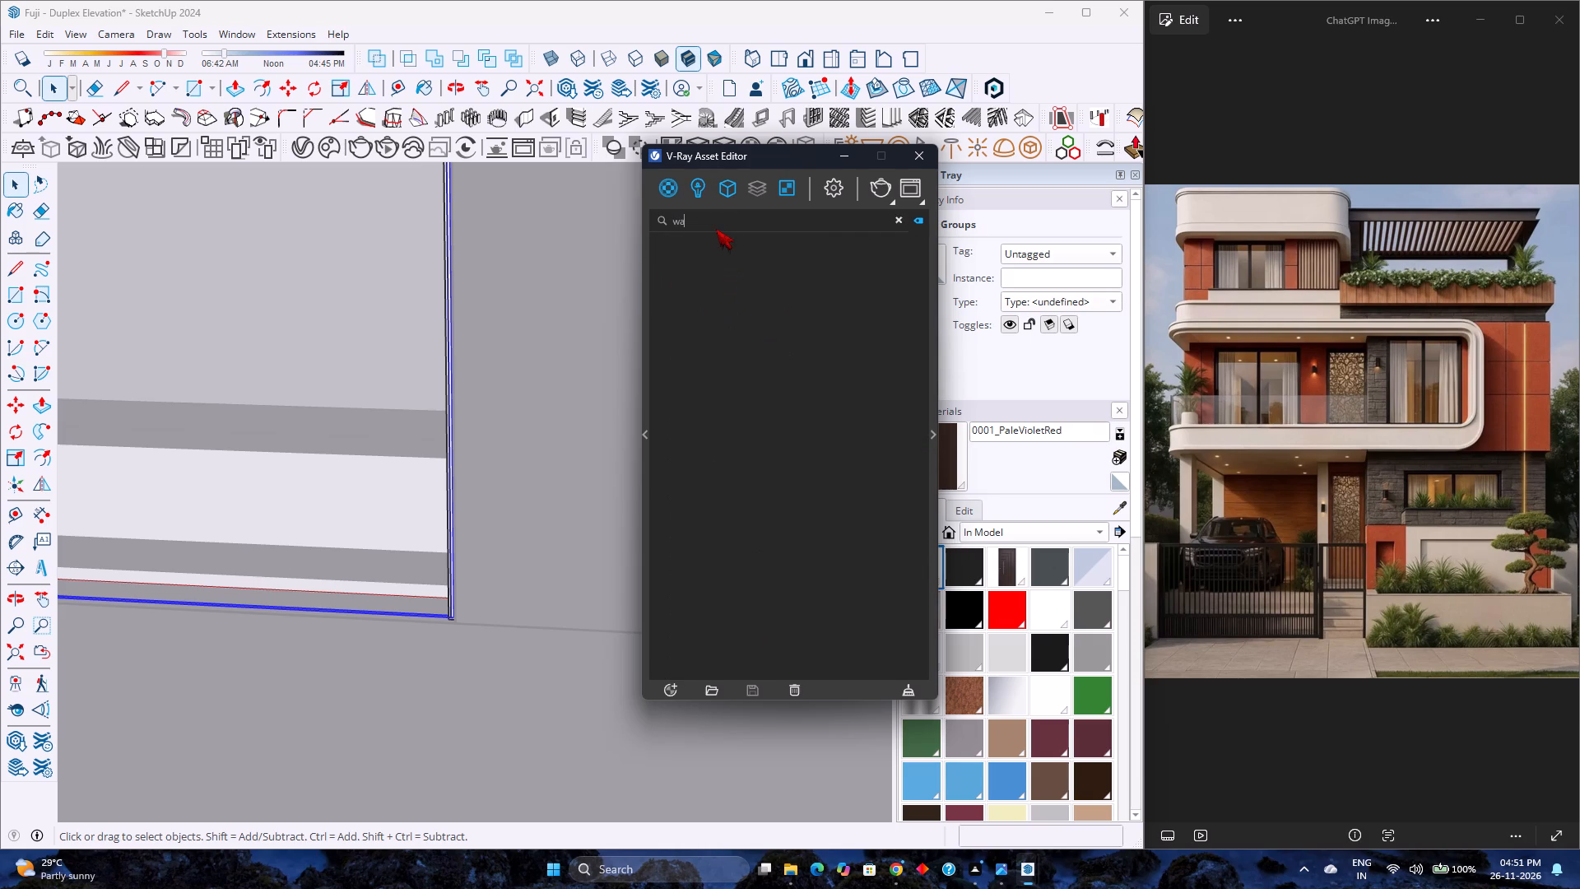
{"action": "key", "text": "l"}
{"action": "key", "text": "l"}
{"action": "key", "text": "Return"}
{"action": "double_click", "coordinate": [898, 219]}
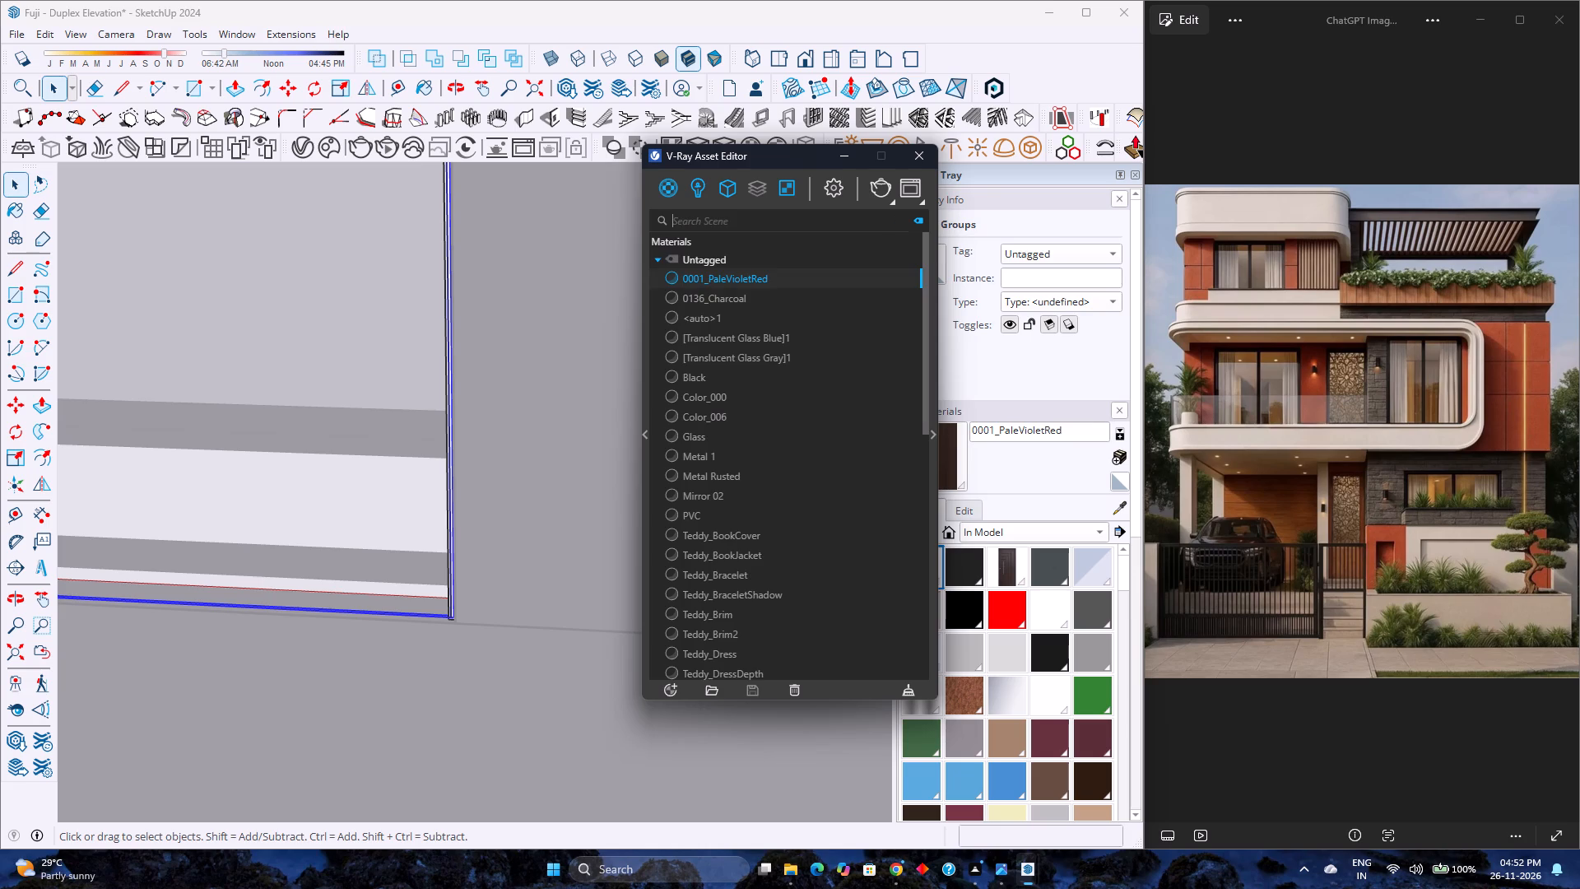
{"action": "scroll", "coordinate": [757, 510], "scroll_direction": "down", "scroll_amount": 3}
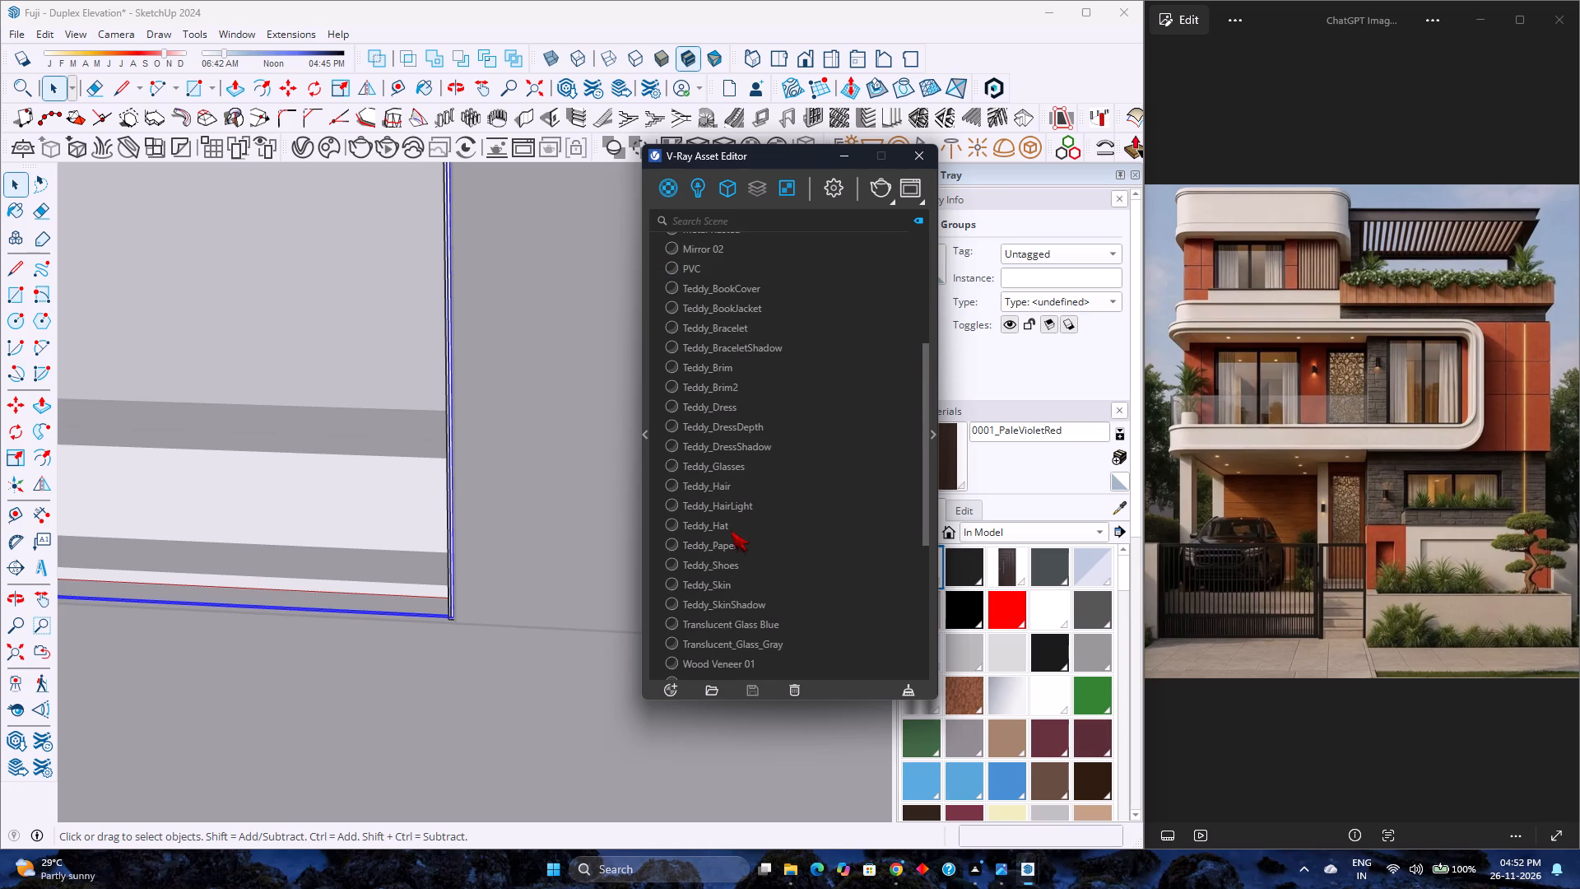
{"action": "scroll", "coordinate": [731, 531], "scroll_direction": "down", "scroll_amount": 4}
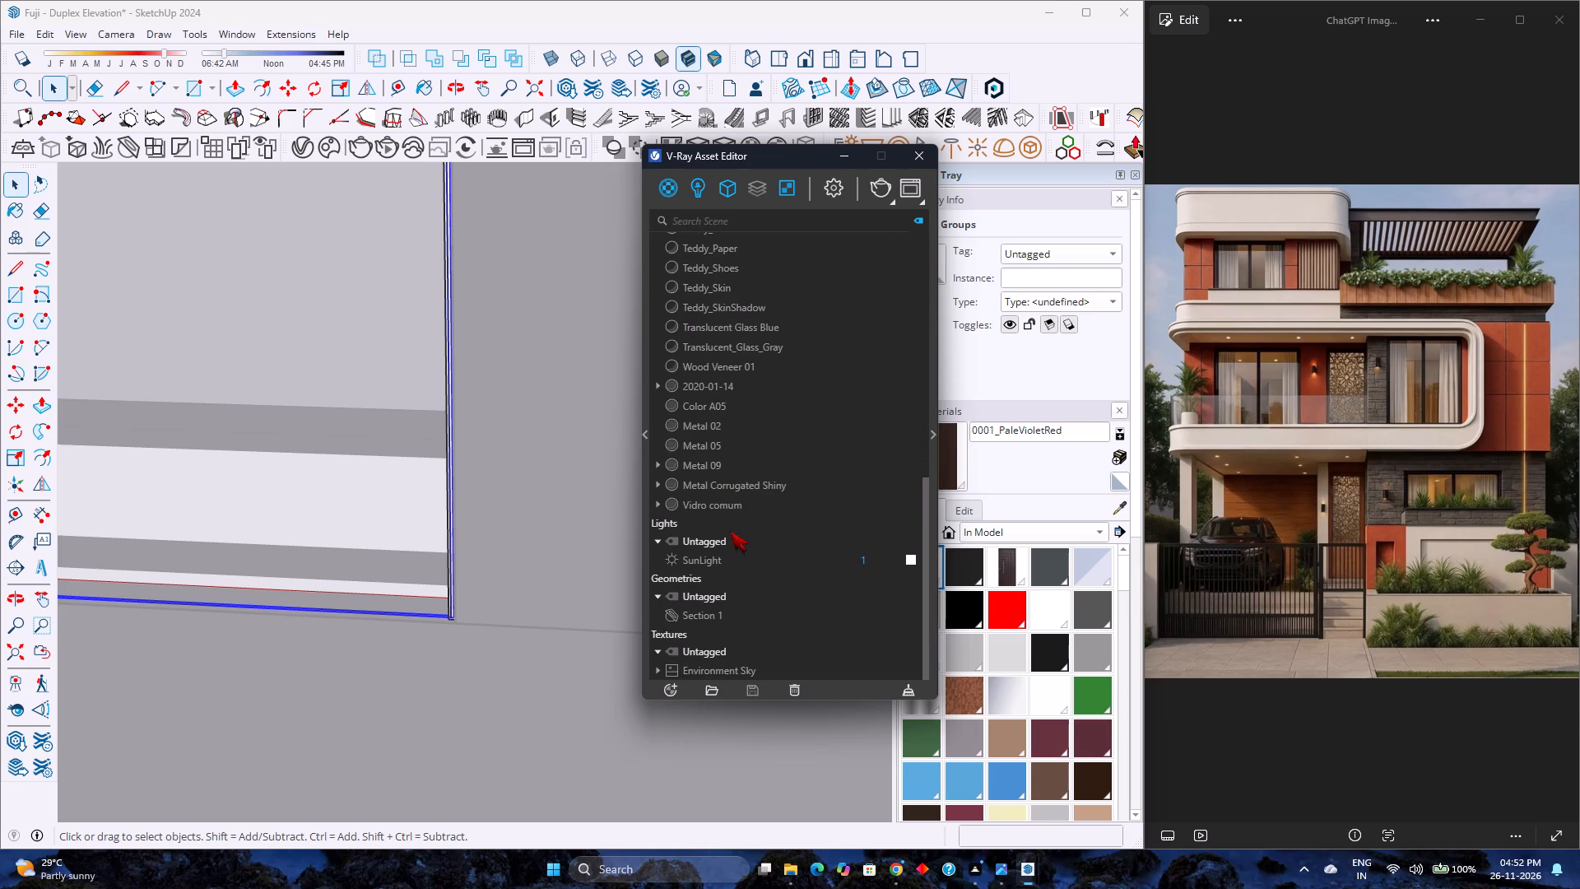
{"action": "scroll", "coordinate": [729, 531], "scroll_direction": "down", "scroll_amount": 3}
Create a new V-Ray Emissive material and name it Wall Light.
{"action": "right_click", "coordinate": [665, 186]}
{"action": "left_click", "coordinate": [723, 244]}
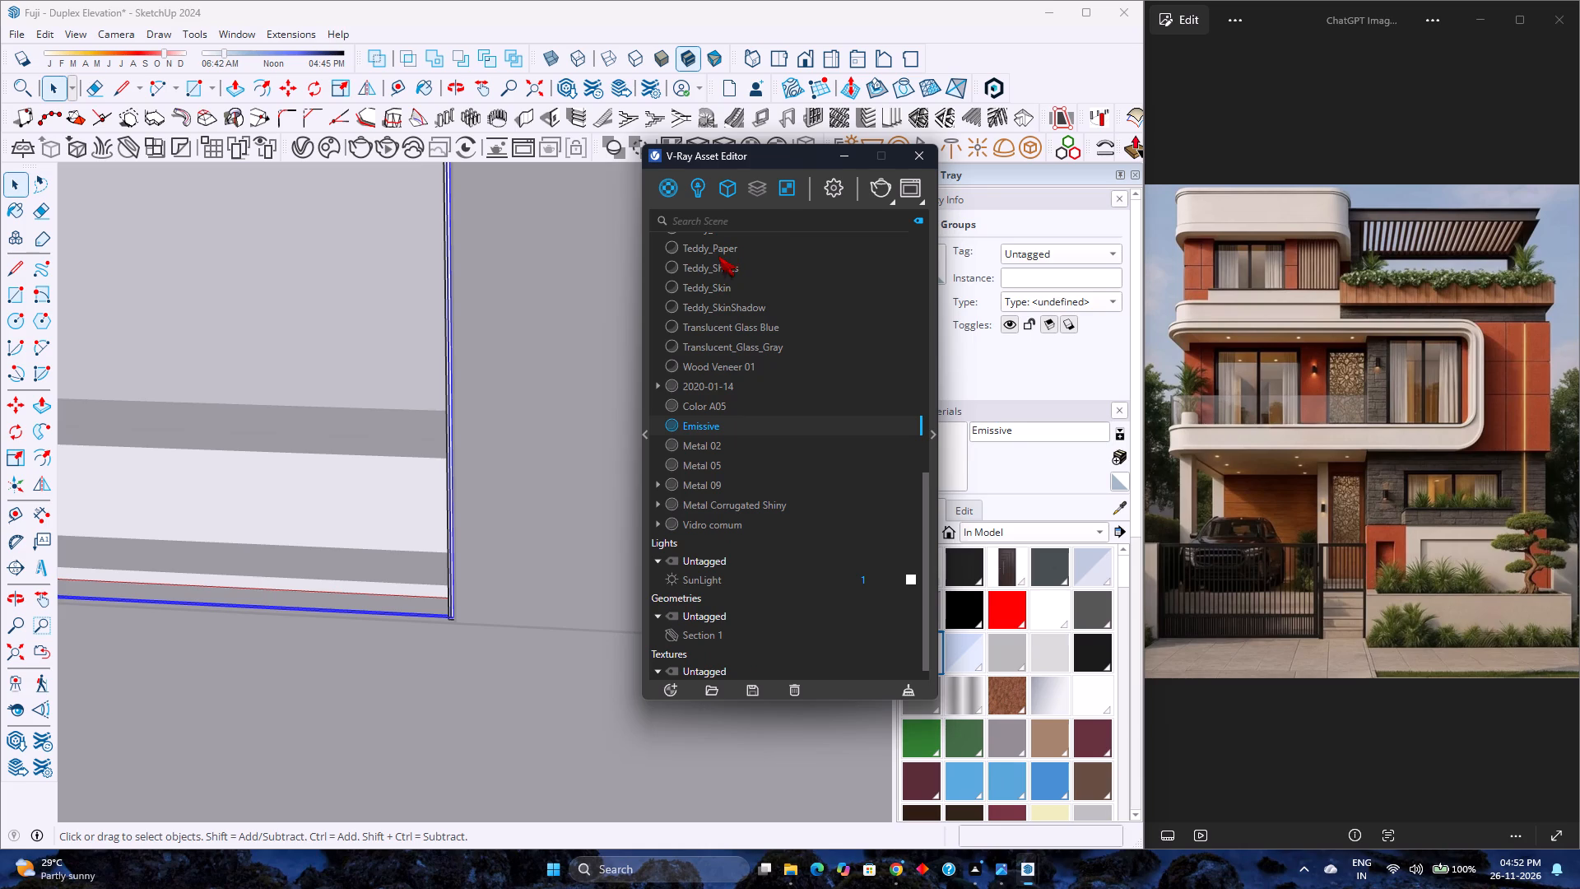
{"action": "right_click", "coordinate": [718, 424]}
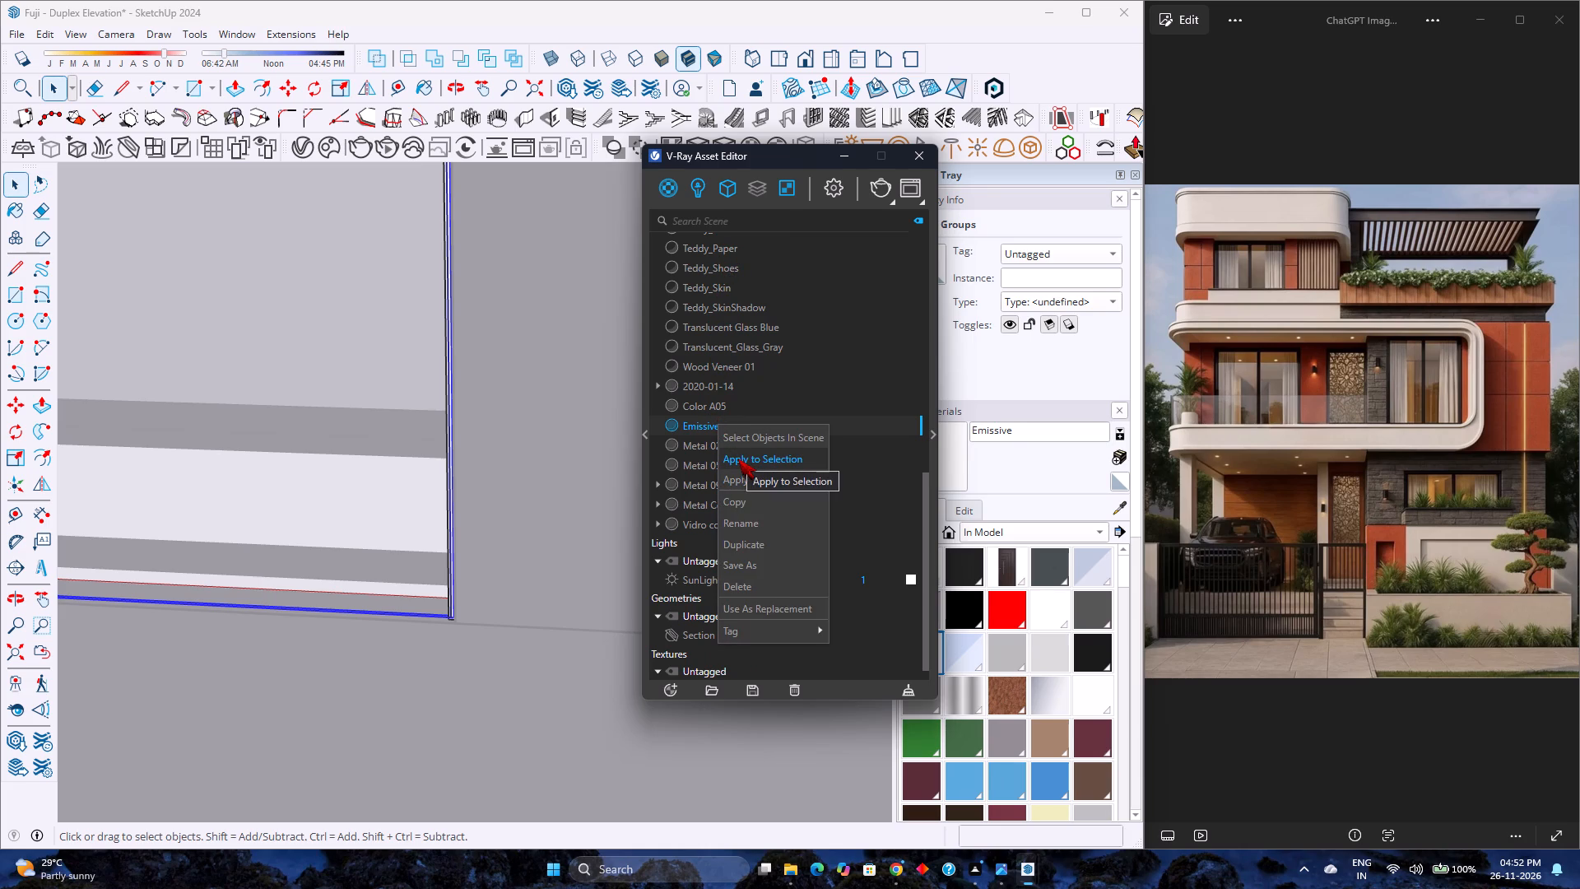
{"action": "left_click", "coordinate": [763, 524]}
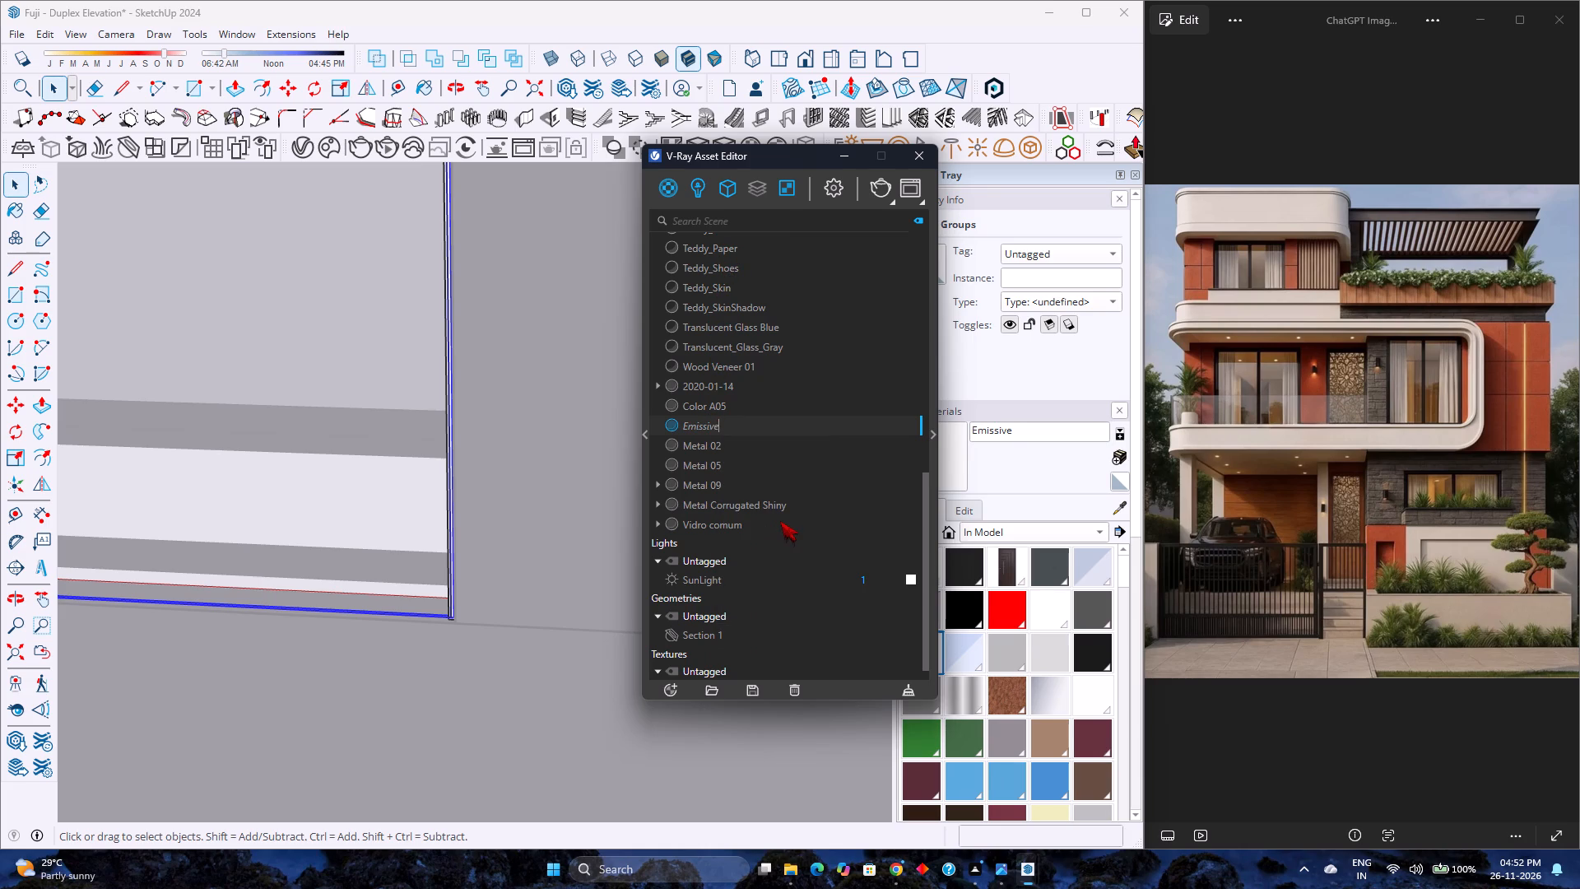
{"action": "key", "text": "BackSpace"}
{"action": "key", "text": "BackSpace"}
{"action": "key", "text": "BackSpace"}
{"action": "key", "text": "BackSpace"}
{"action": "key", "text": "BackSpace"}
{"action": "key", "text": "BackSpace"}
{"action": "key", "text": "BackSpace"}
{"action": "key", "text": "BackSpace"}
{"action": "key", "text": "BackSpace"}
{"action": "key", "text": "BackSpace"}
{"action": "key", "text": "BackSpace"}
{"action": "key", "text": "BackSpace"}
{"action": "key", "text": "BackSpace"}
{"action": "key", "text": "BackSpace"}
{"action": "key", "text": "BackSpace"}
{"action": "key", "text": "BackSpace"}
{"action": "key", "text": "BackSpace"}
{"action": "type", "text": "Wall Light"}
{"action": "key", "text": "Return"}
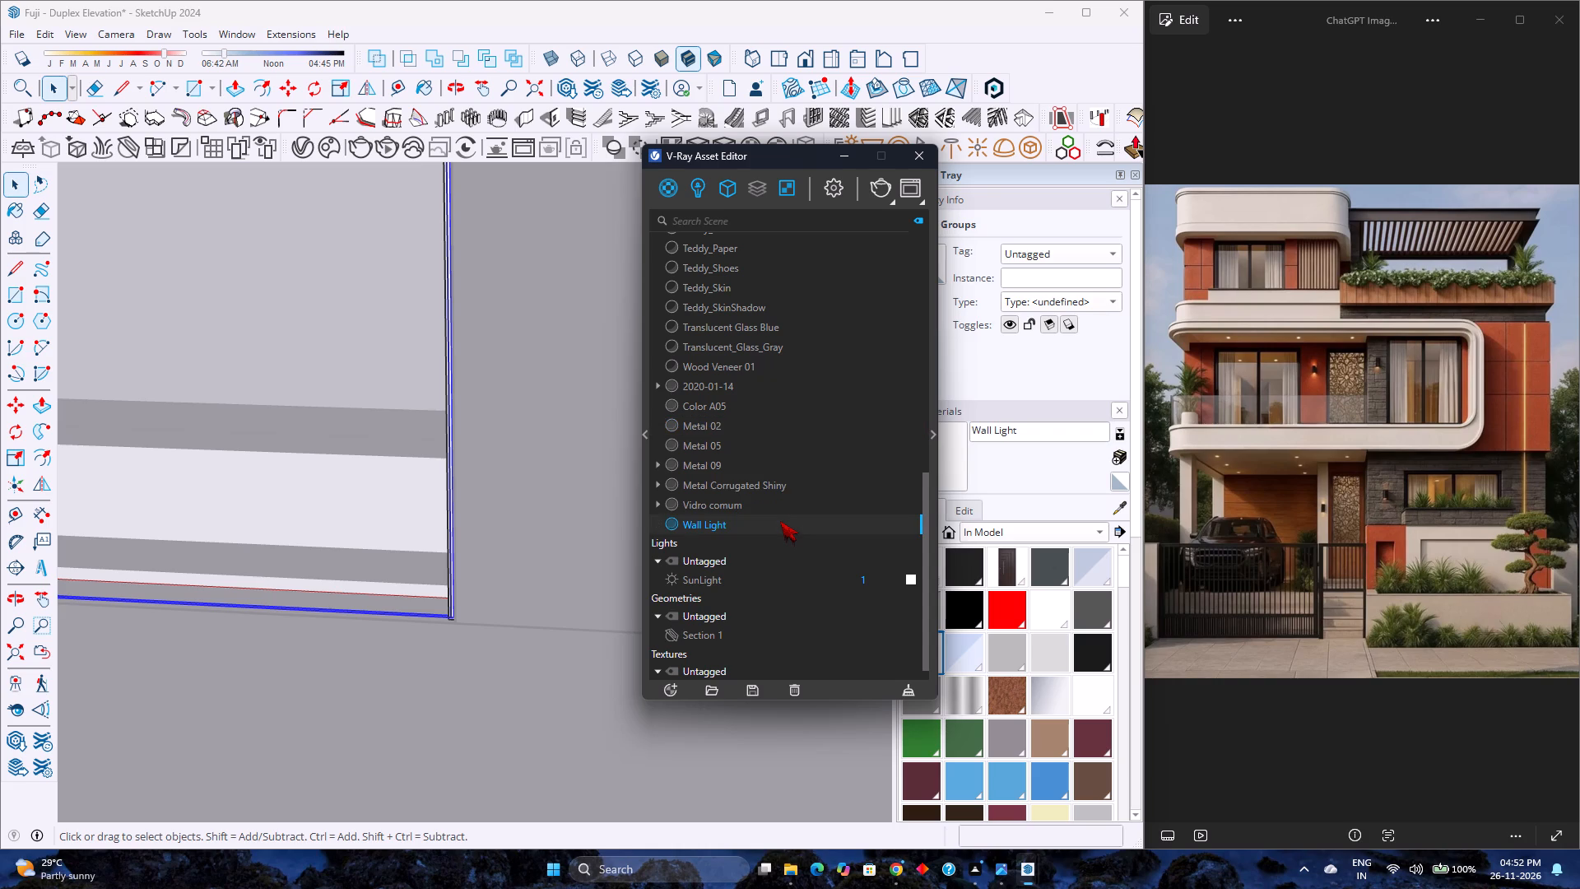
Set the Wall Light material's emissive colour to a warm yellow, about RGB 0.972, 0.861, 0.561, and its intensity to 2.9.
{"action": "left_click", "coordinate": [934, 443]}
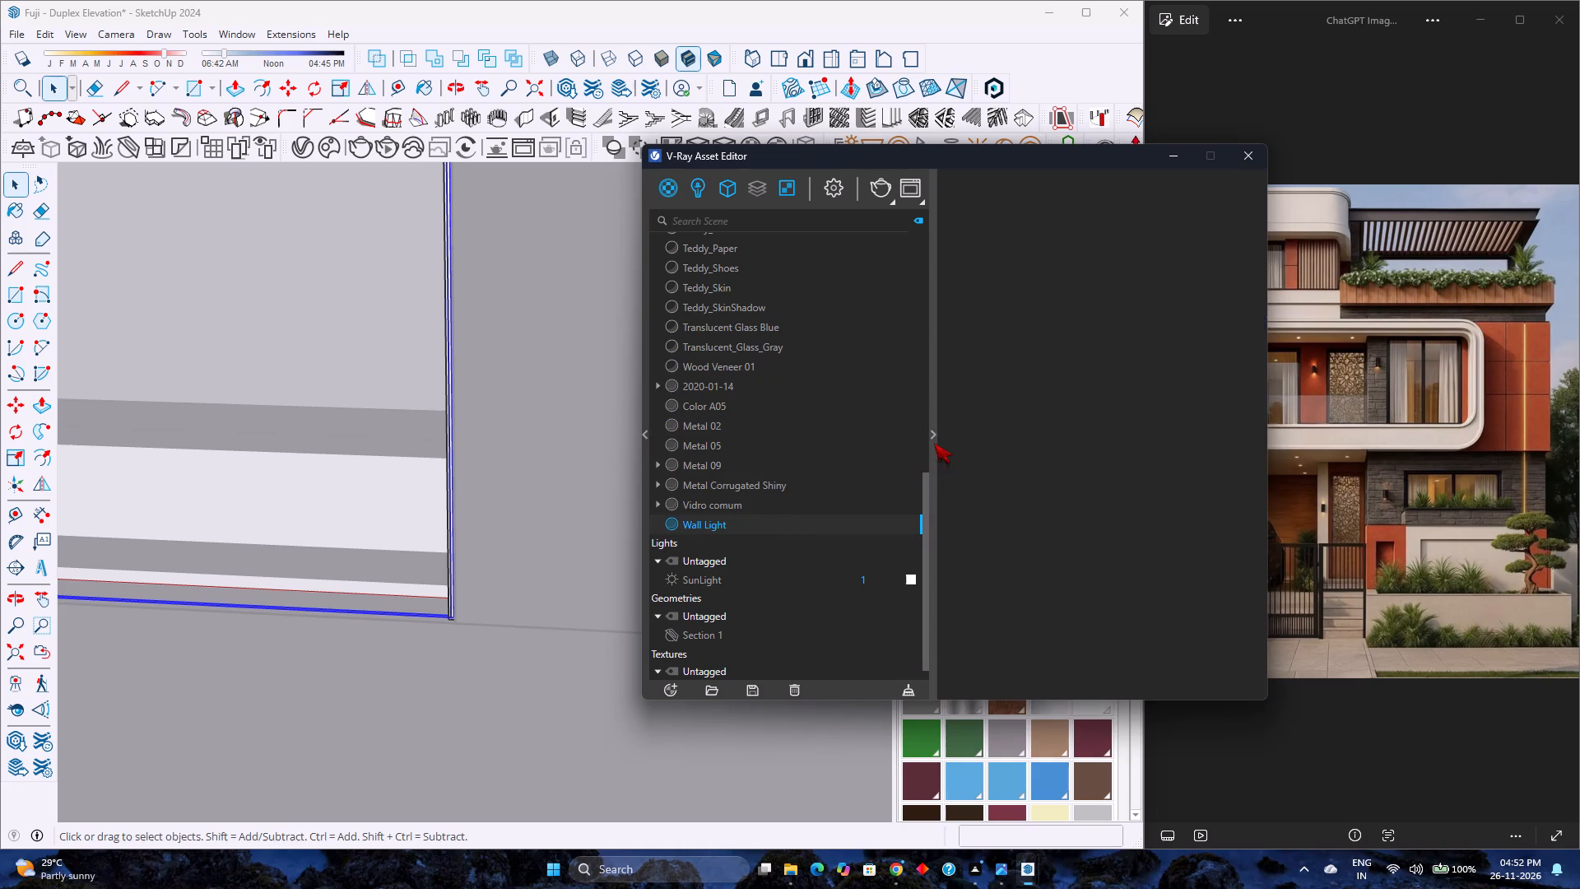
{"action": "left_click", "coordinate": [1070, 441]}
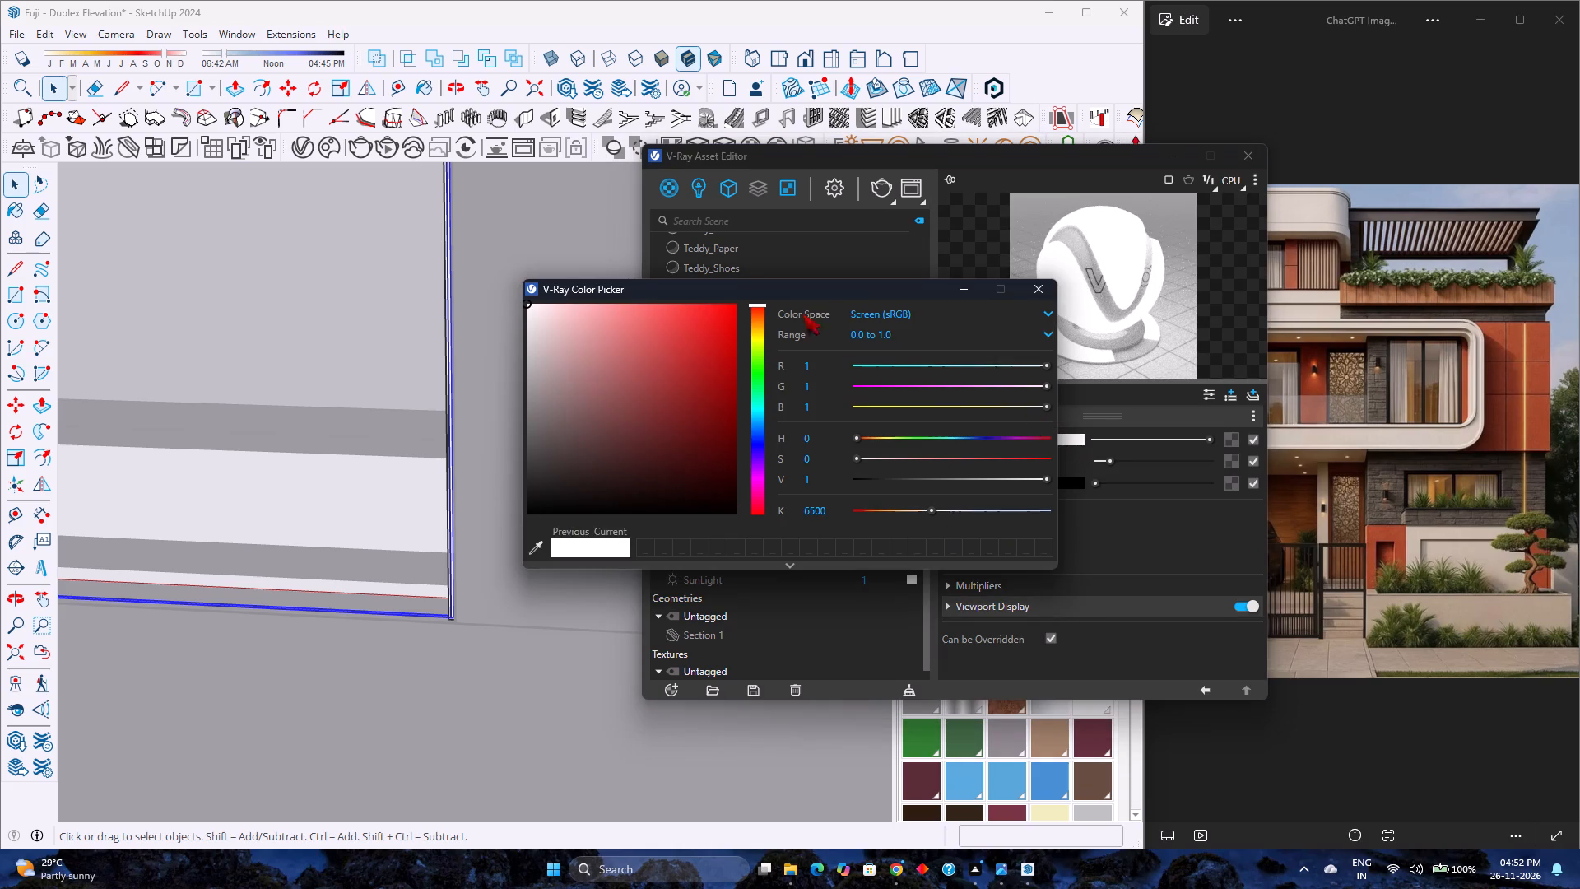
{"action": "left_click_drag", "start_coordinate": [757, 308], "coordinate": [755, 328]}
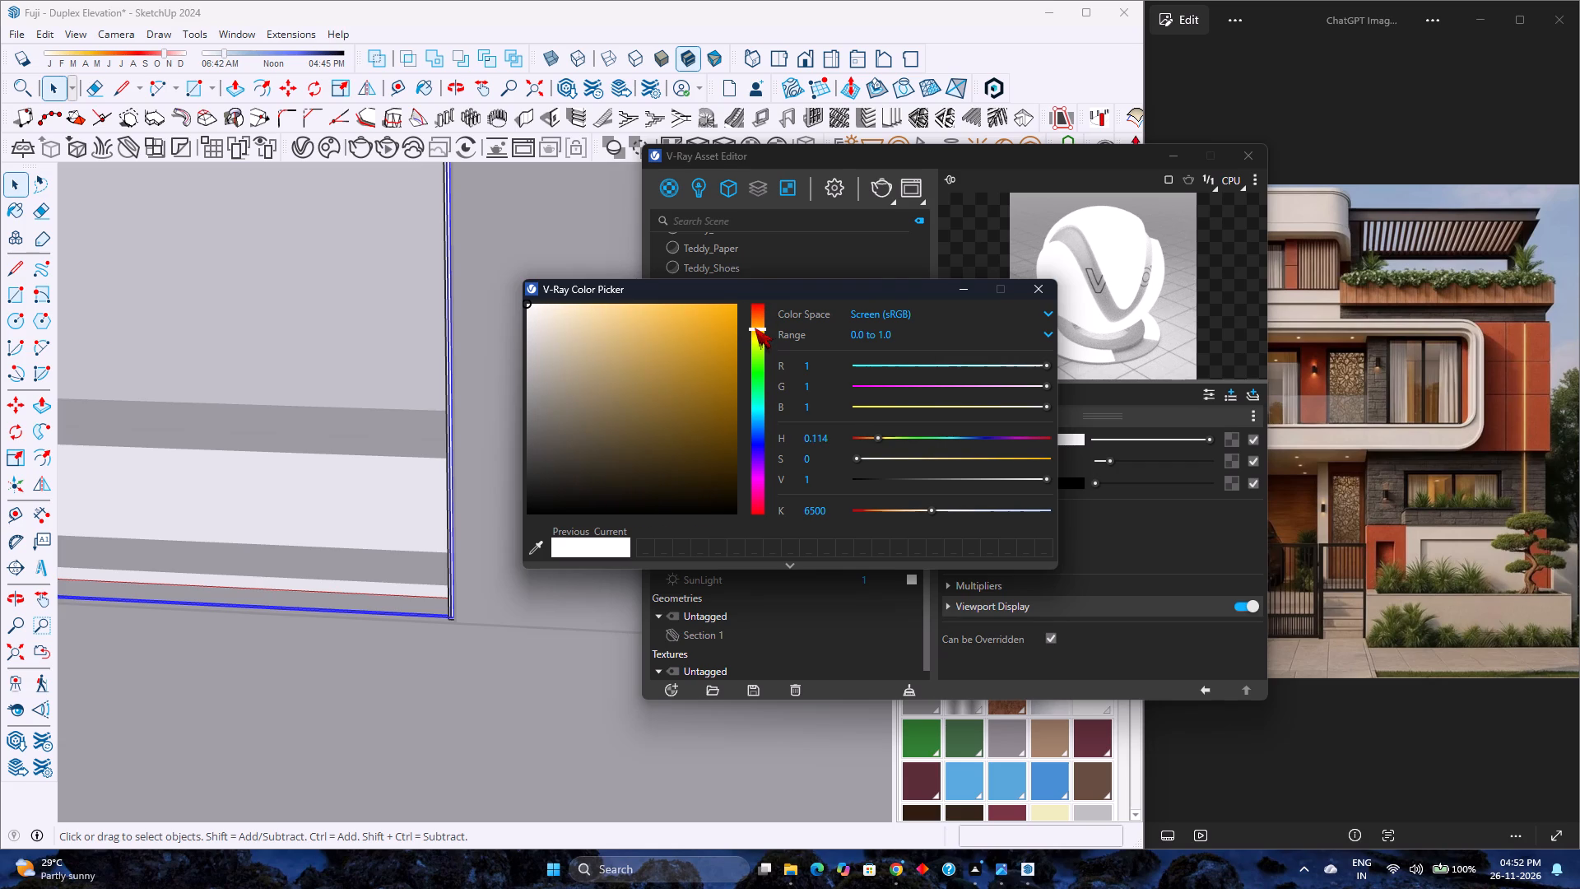
{"action": "left_click_drag", "start_coordinate": [755, 328], "coordinate": [756, 329]}
{"action": "left_click_drag", "start_coordinate": [635, 313], "coordinate": [606, 305]}
{"action": "right_click", "coordinate": [616, 305]}
{"action": "left_click", "coordinate": [614, 304]}
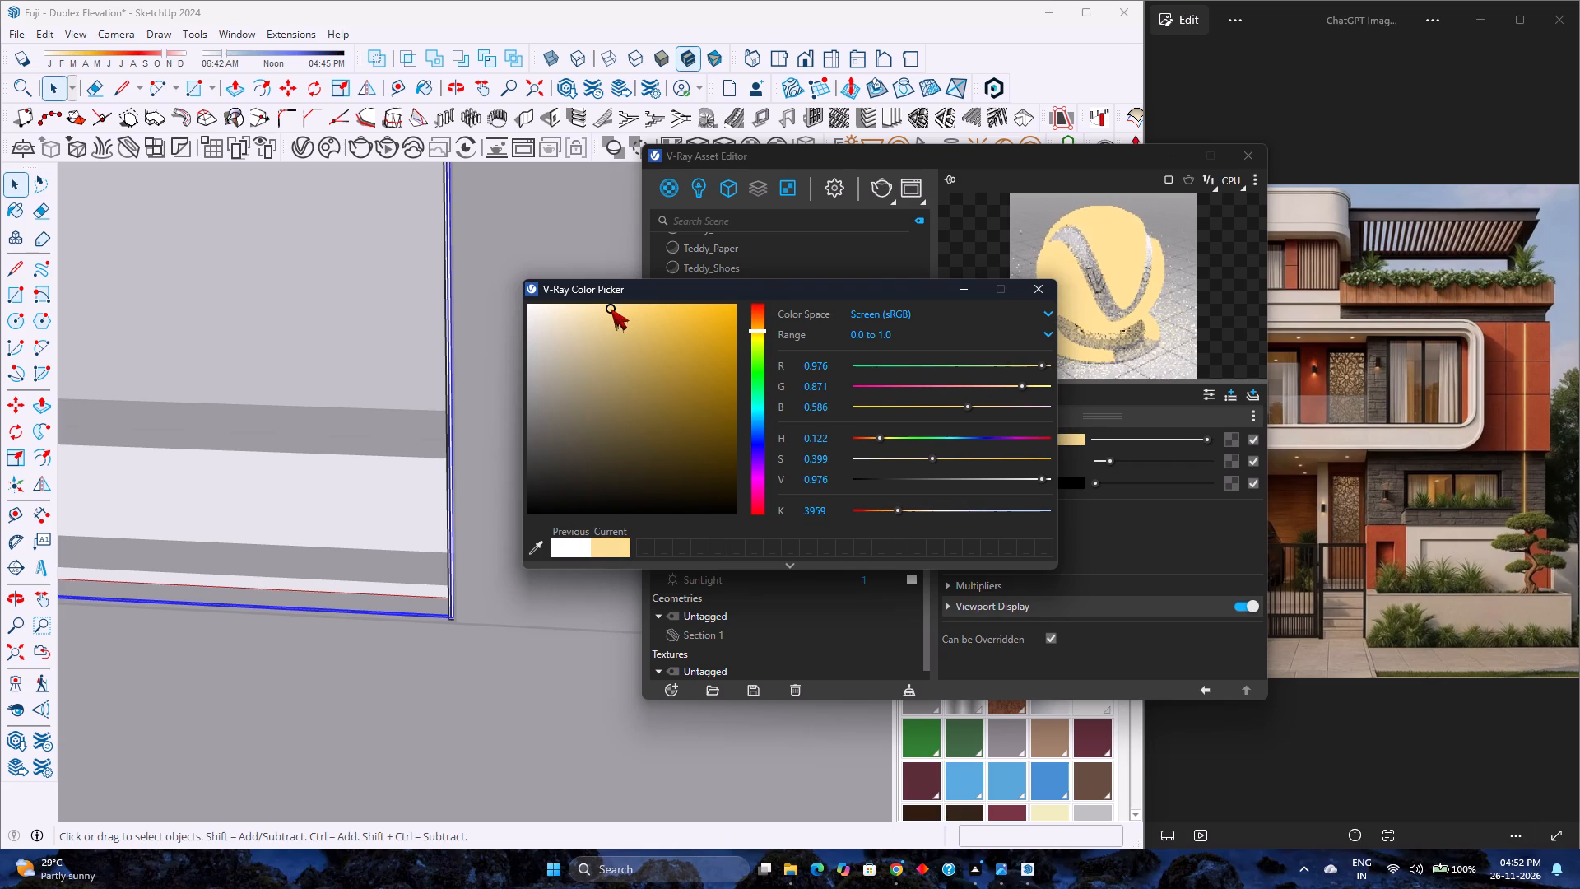
{"action": "left_click", "coordinate": [617, 305]}
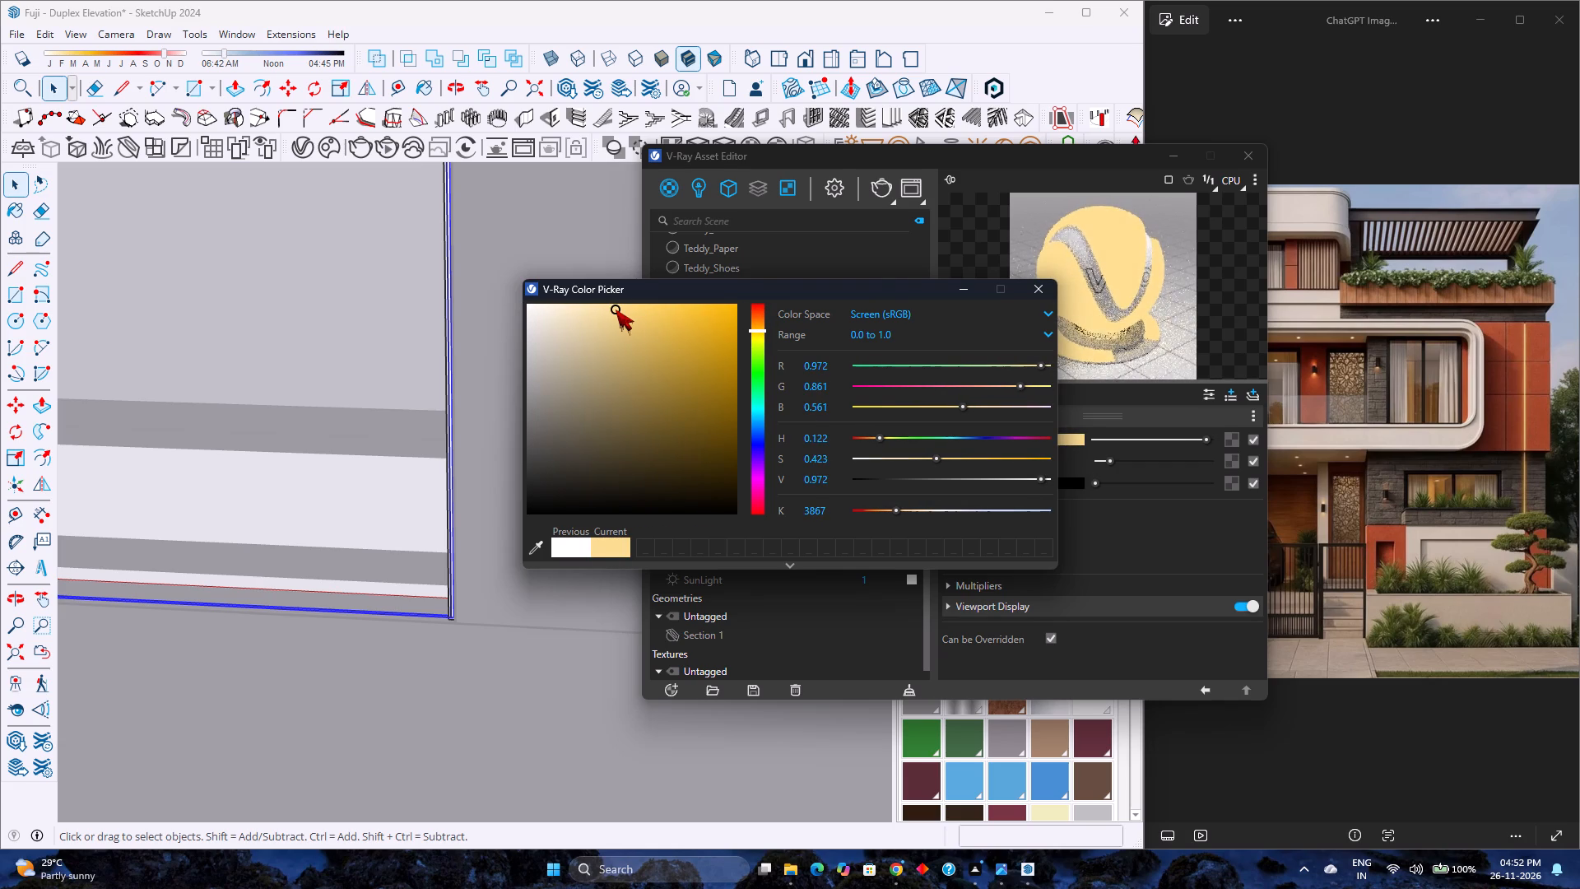
{"action": "left_click", "coordinate": [967, 291]}
{"action": "left_click", "coordinate": [1126, 465]}
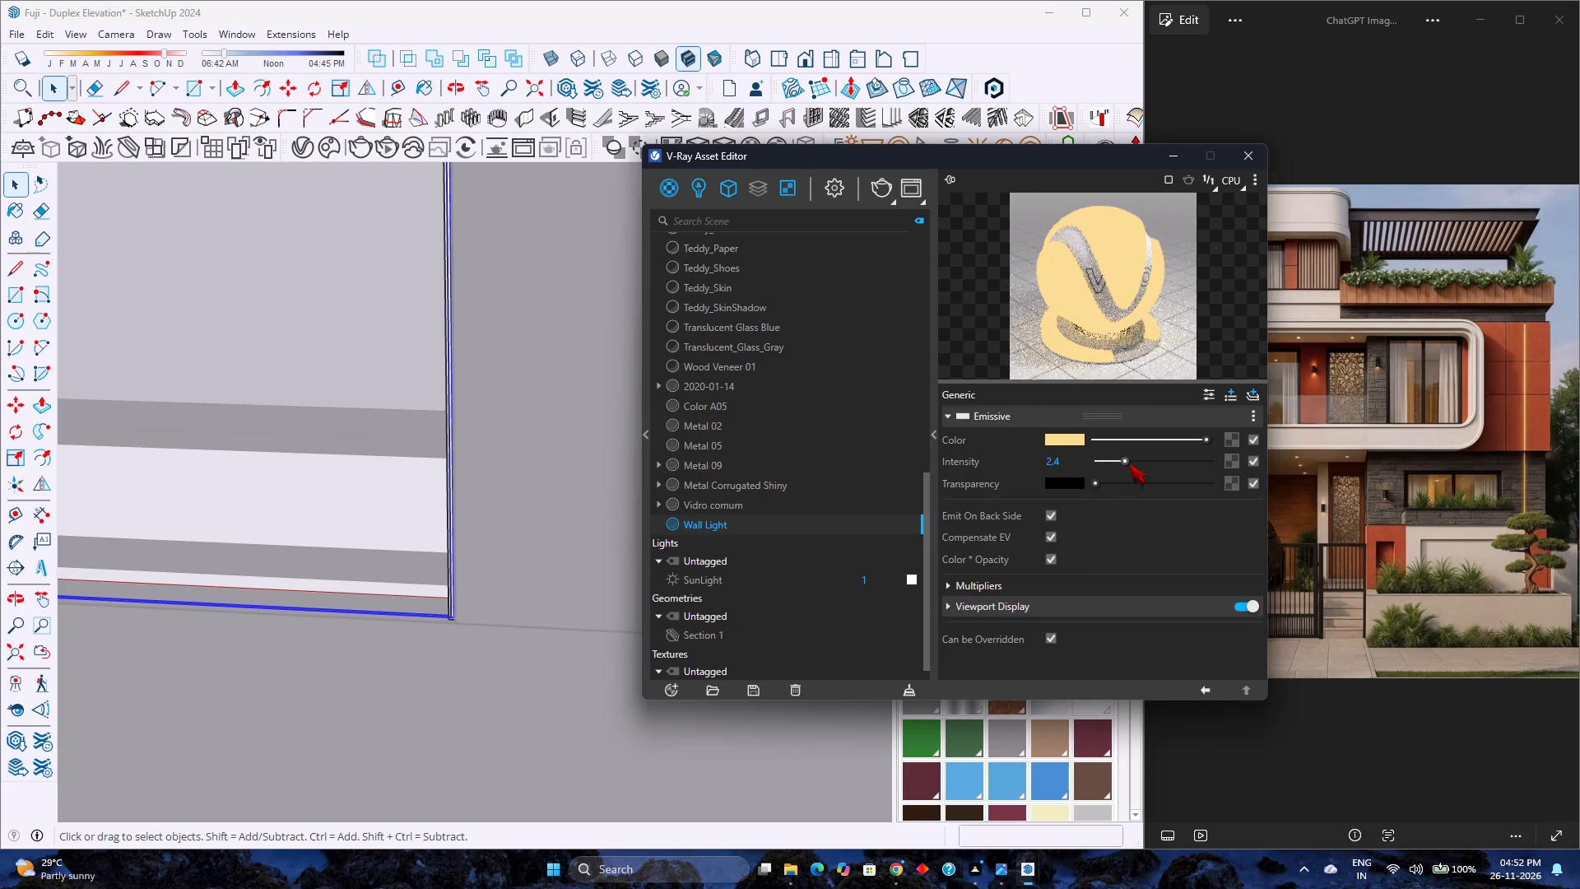
{"action": "left_click", "coordinate": [1131, 463]}
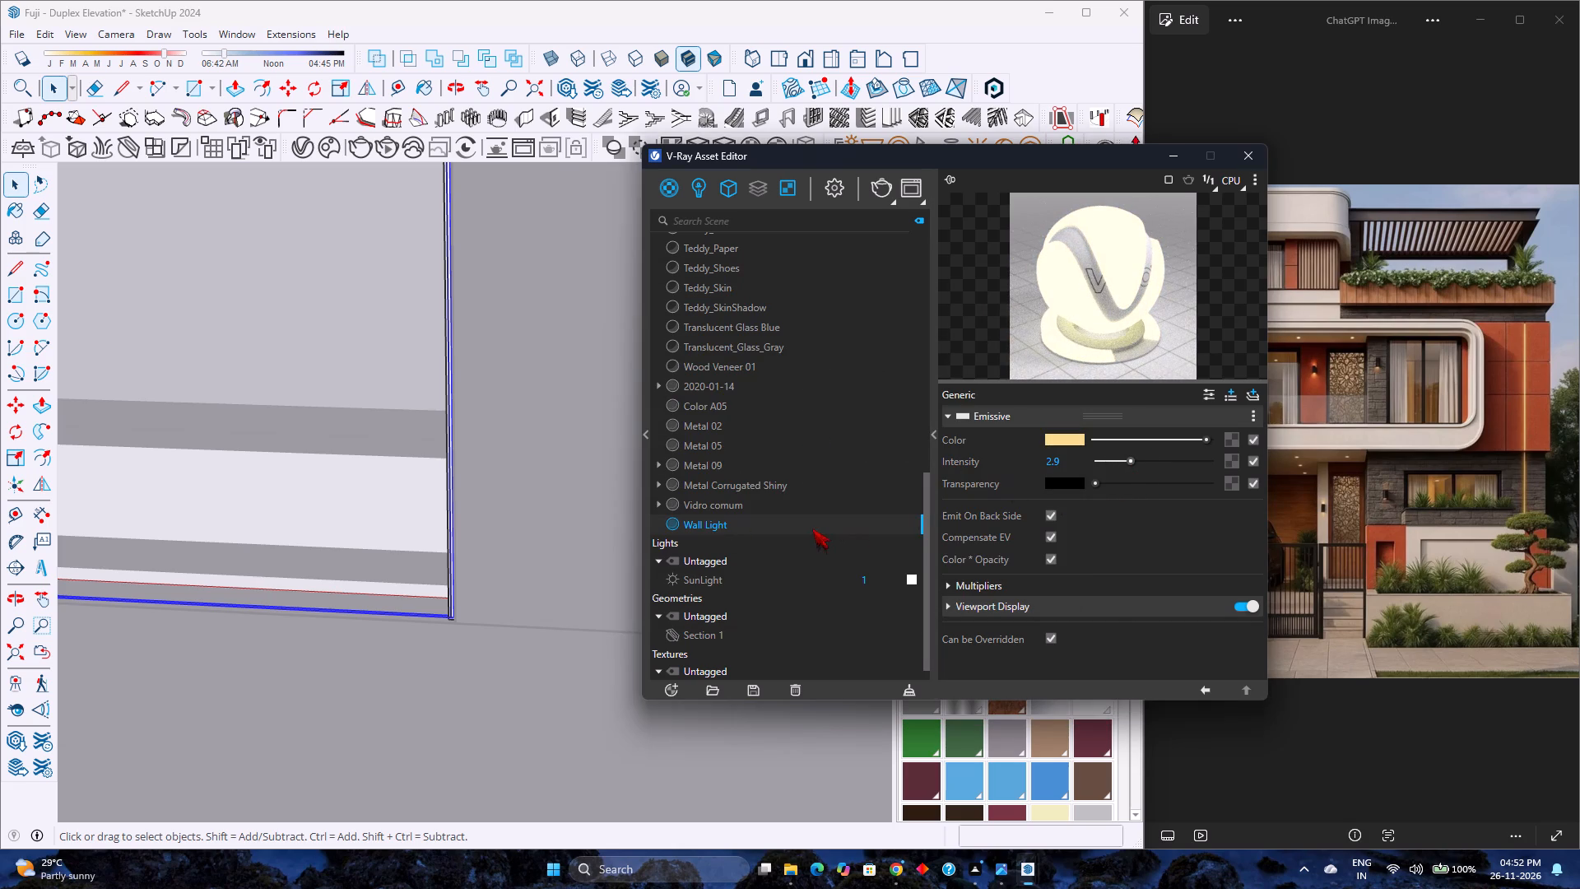
Apply the Wall Light material to the selected groove strip groups, check a strip up close and clear the selection.
{"action": "right_click", "coordinate": [812, 526]}
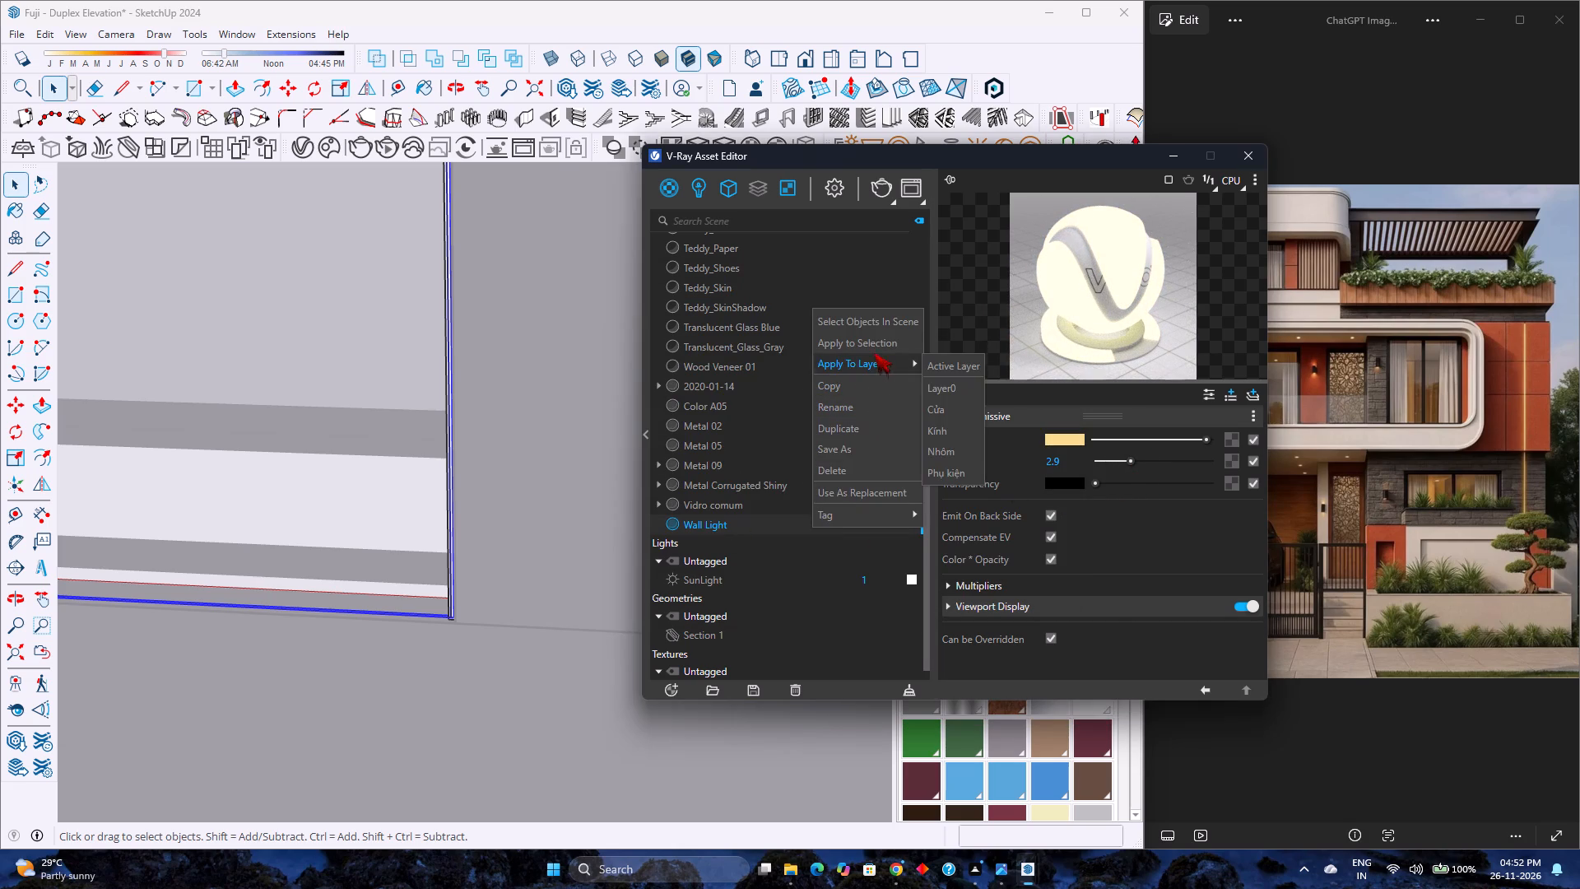
{"action": "left_click", "coordinate": [877, 347]}
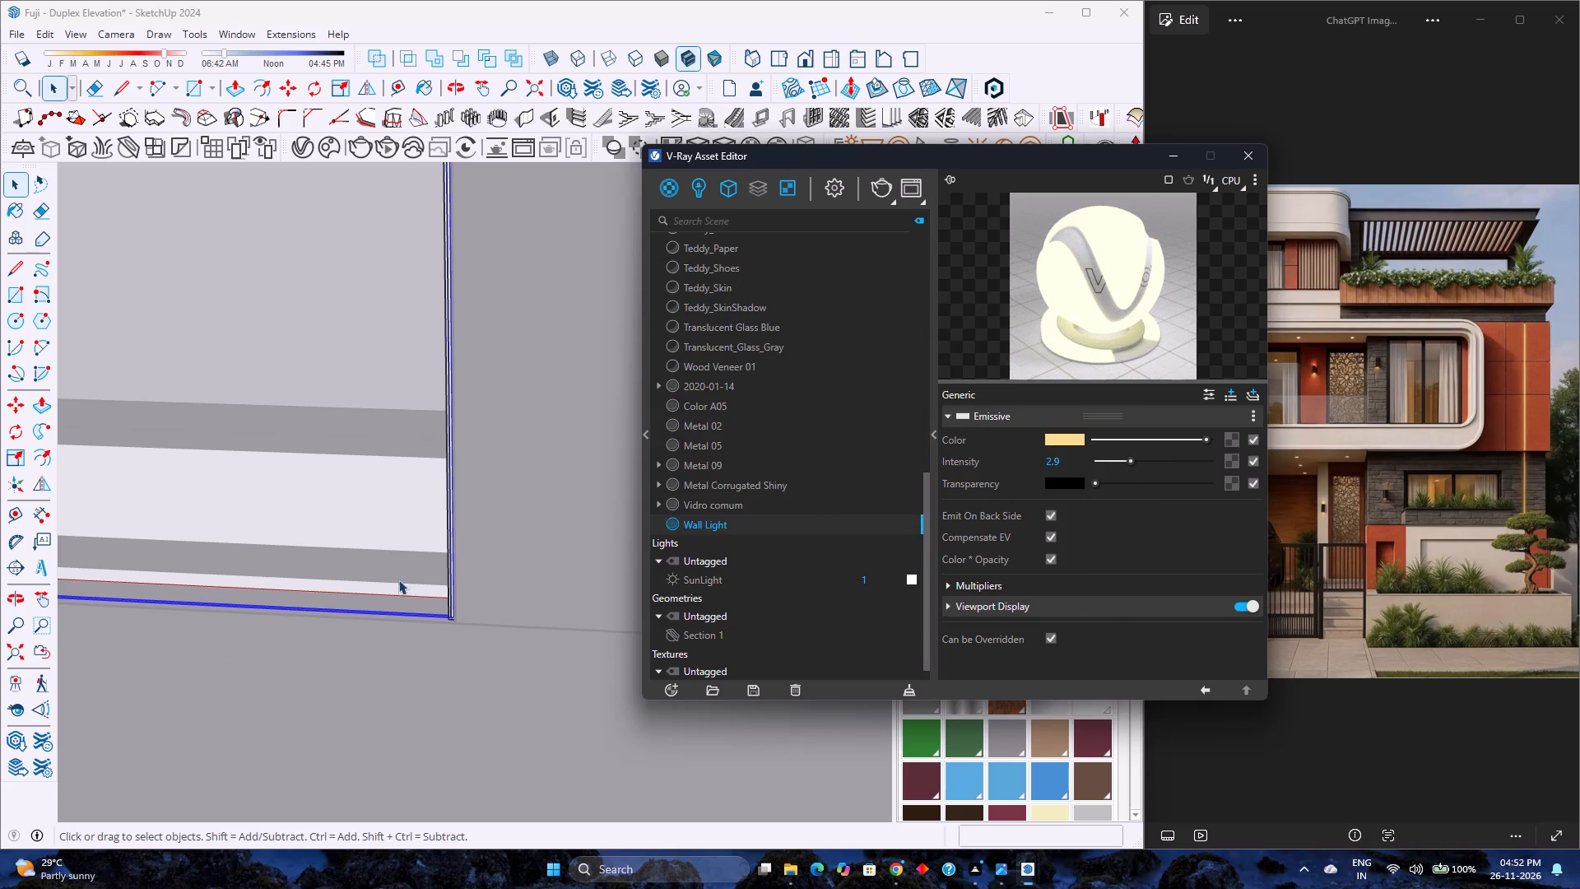
{"action": "scroll", "coordinate": [475, 564], "scroll_direction": "up", "scroll_amount": 3}
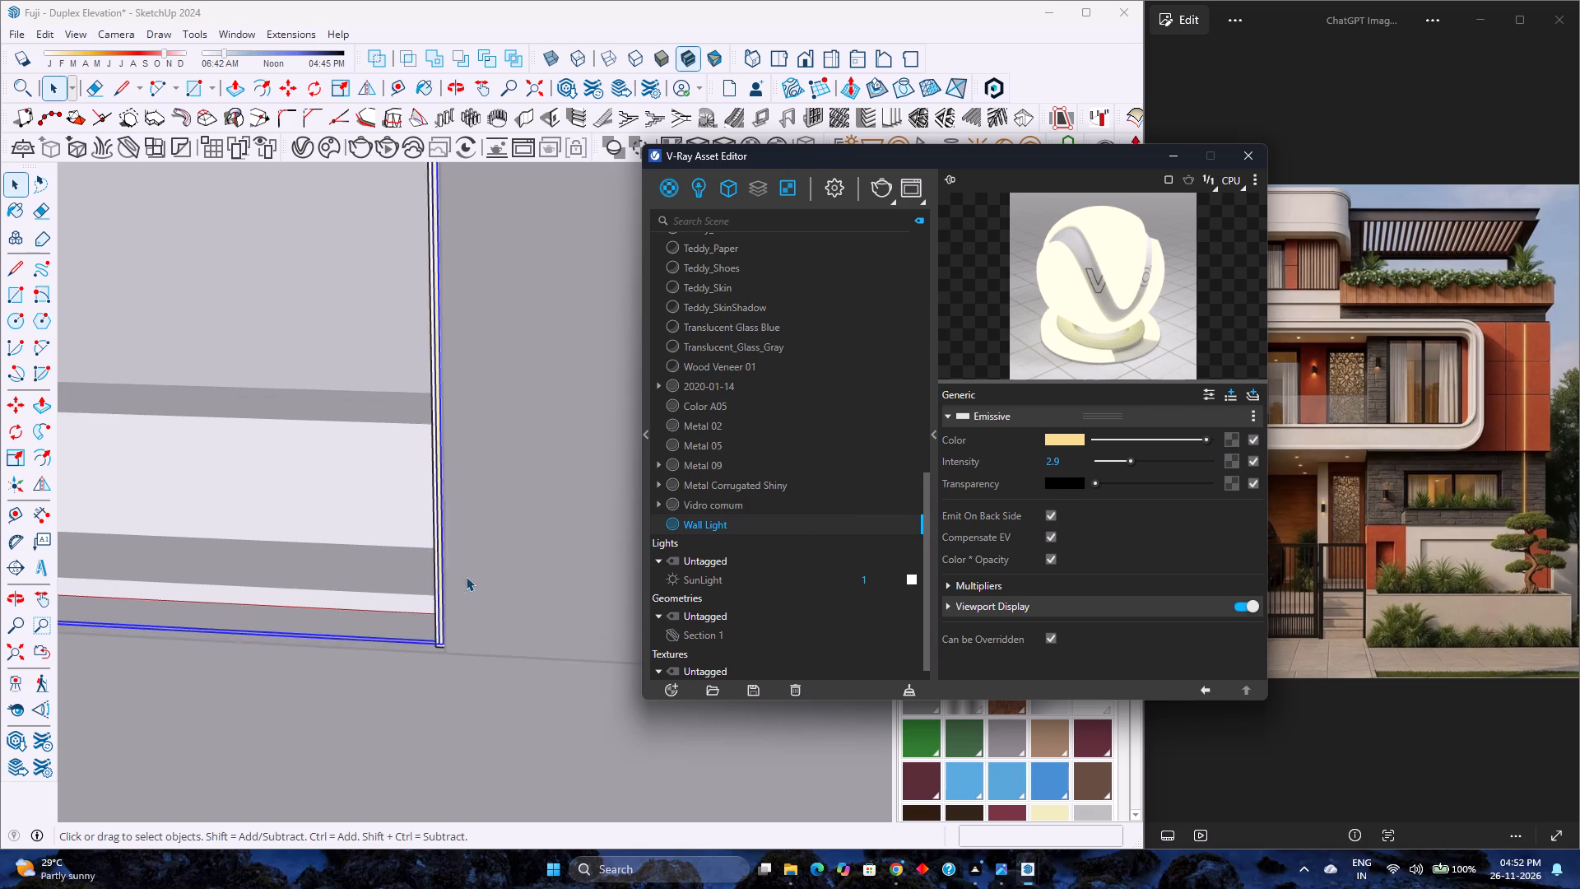
{"action": "scroll", "coordinate": [466, 576], "scroll_direction": "up", "scroll_amount": 6}
{"action": "scroll", "coordinate": [429, 674], "scroll_direction": "up", "scroll_amount": 5}
{"action": "middle_click_drag", "start_coordinate": [435, 663], "coordinate": [507, 659]}
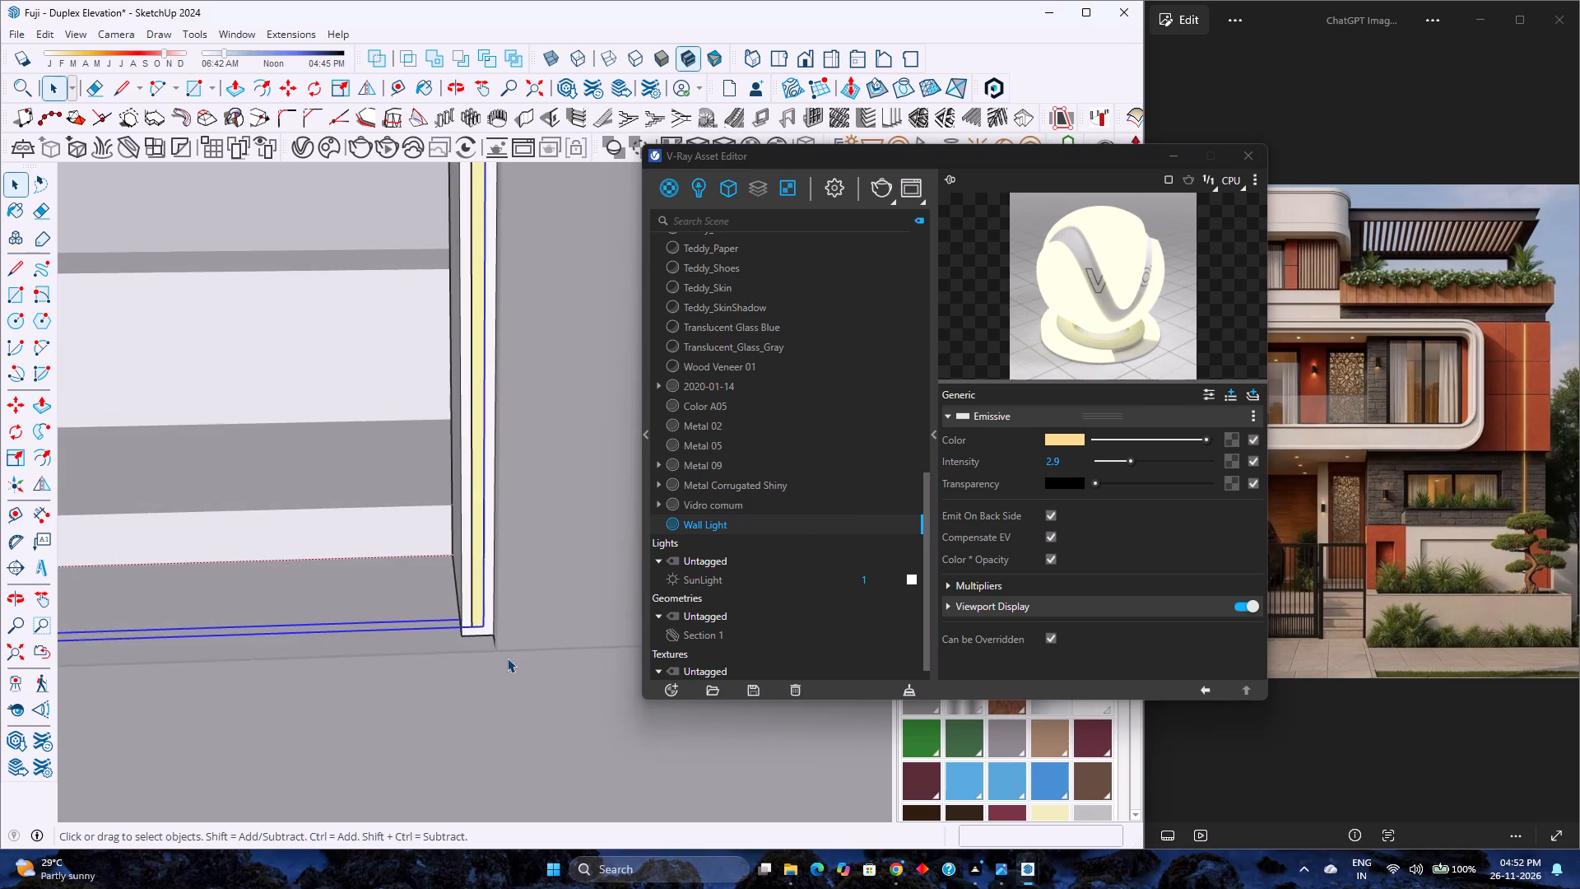
{"action": "scroll", "coordinate": [505, 656], "scroll_direction": "down", "scroll_amount": 10}
{"action": "key", "text": "Escape"}
{"action": "scroll", "coordinate": [630, 550], "scroll_direction": "down", "scroll_amount": 4}
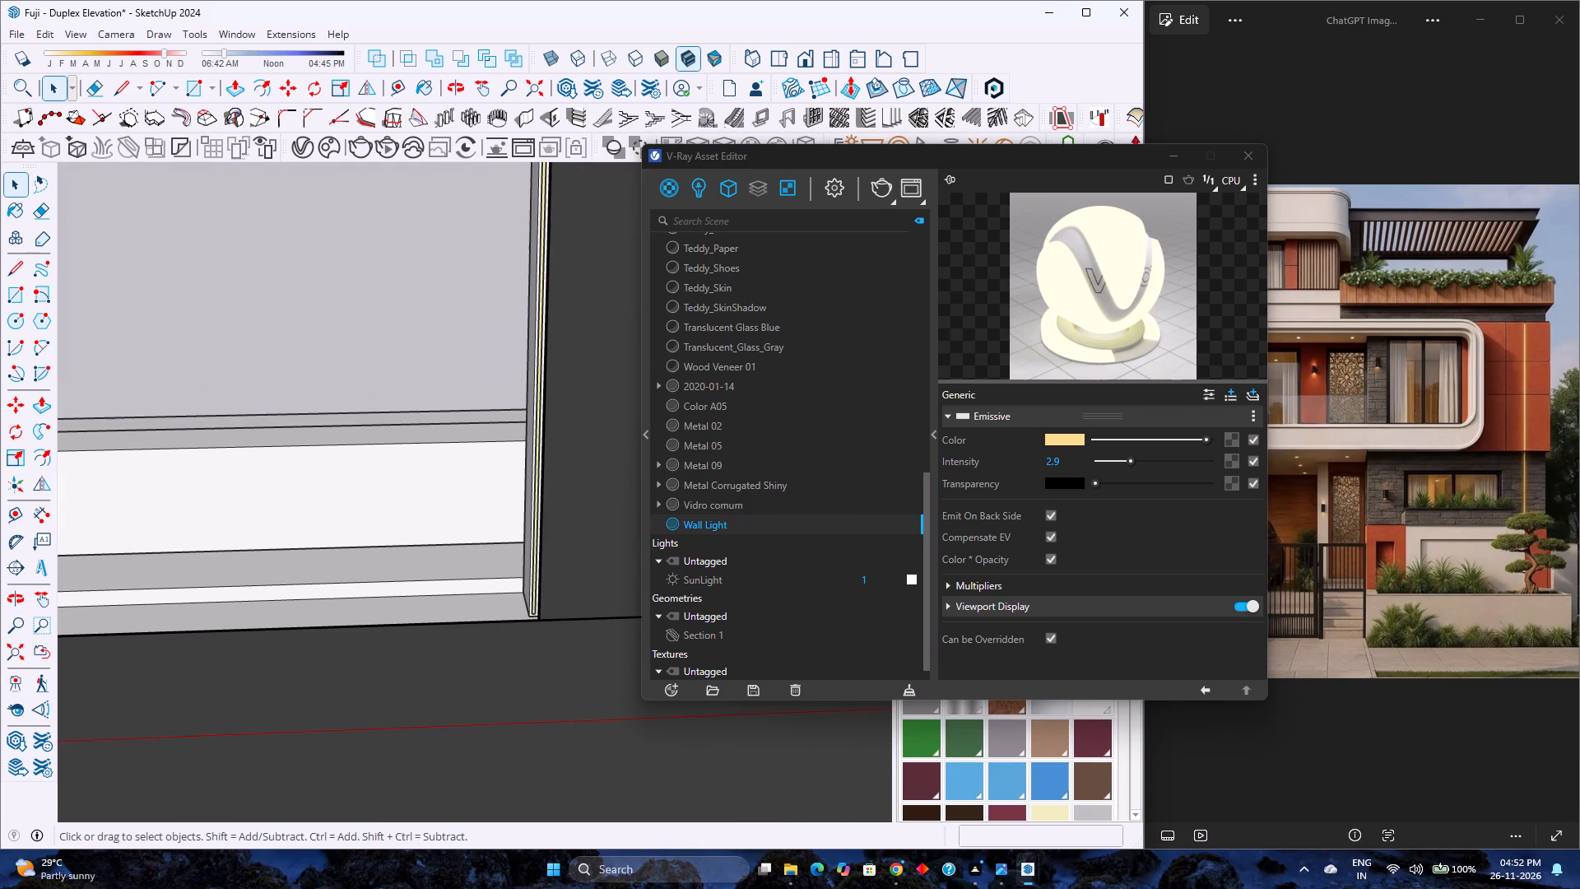
Put the asset editor away and delete the section plane that cuts through the house.
{"action": "left_click", "coordinate": [1173, 158]}
{"action": "scroll", "coordinate": [601, 500], "scroll_direction": "down", "scroll_amount": 5}
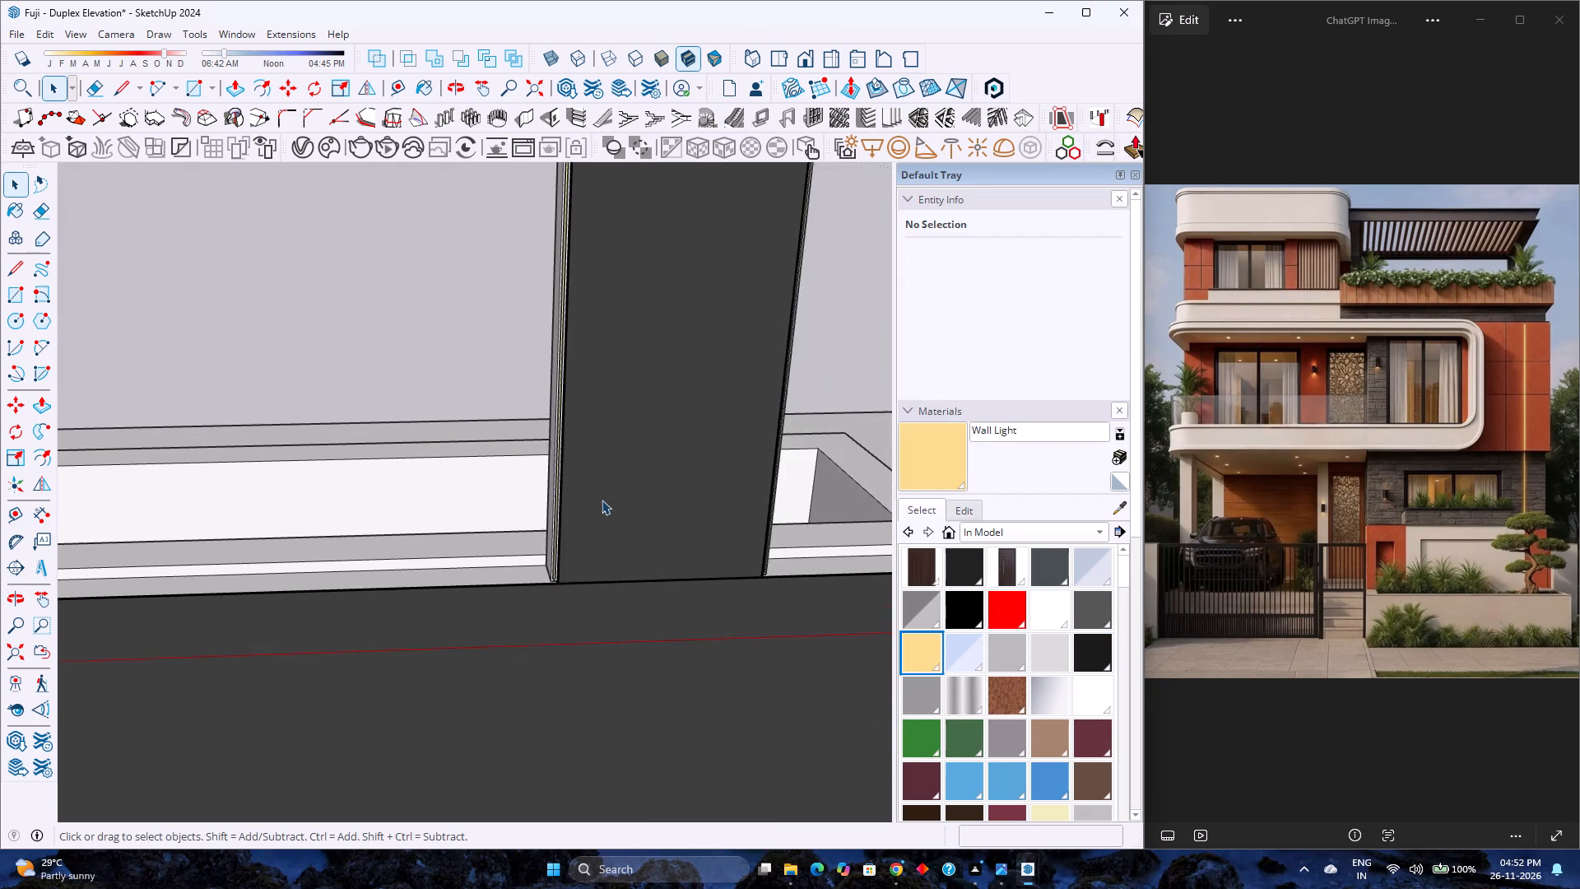
{"action": "scroll", "coordinate": [602, 500], "scroll_direction": "down", "scroll_amount": 20}
{"action": "scroll", "coordinate": [602, 500], "scroll_direction": "down", "scroll_amount": 5}
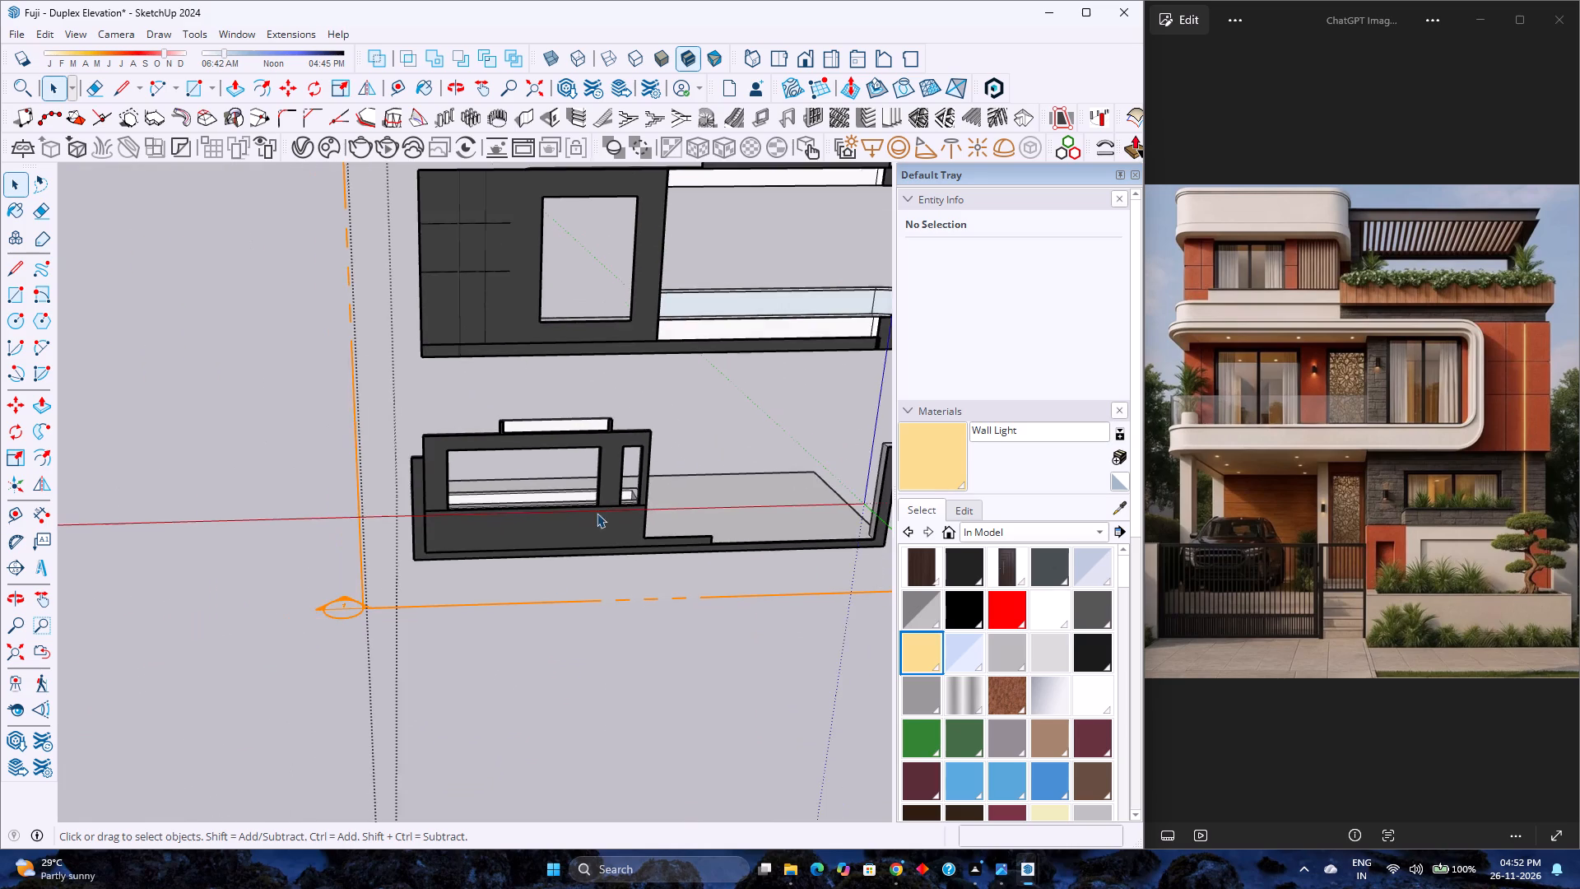
{"action": "scroll", "coordinate": [546, 583], "scroll_direction": "down", "scroll_amount": 3}
{"action": "left_click", "coordinate": [416, 673]}
{"action": "left_click", "coordinate": [439, 604]}
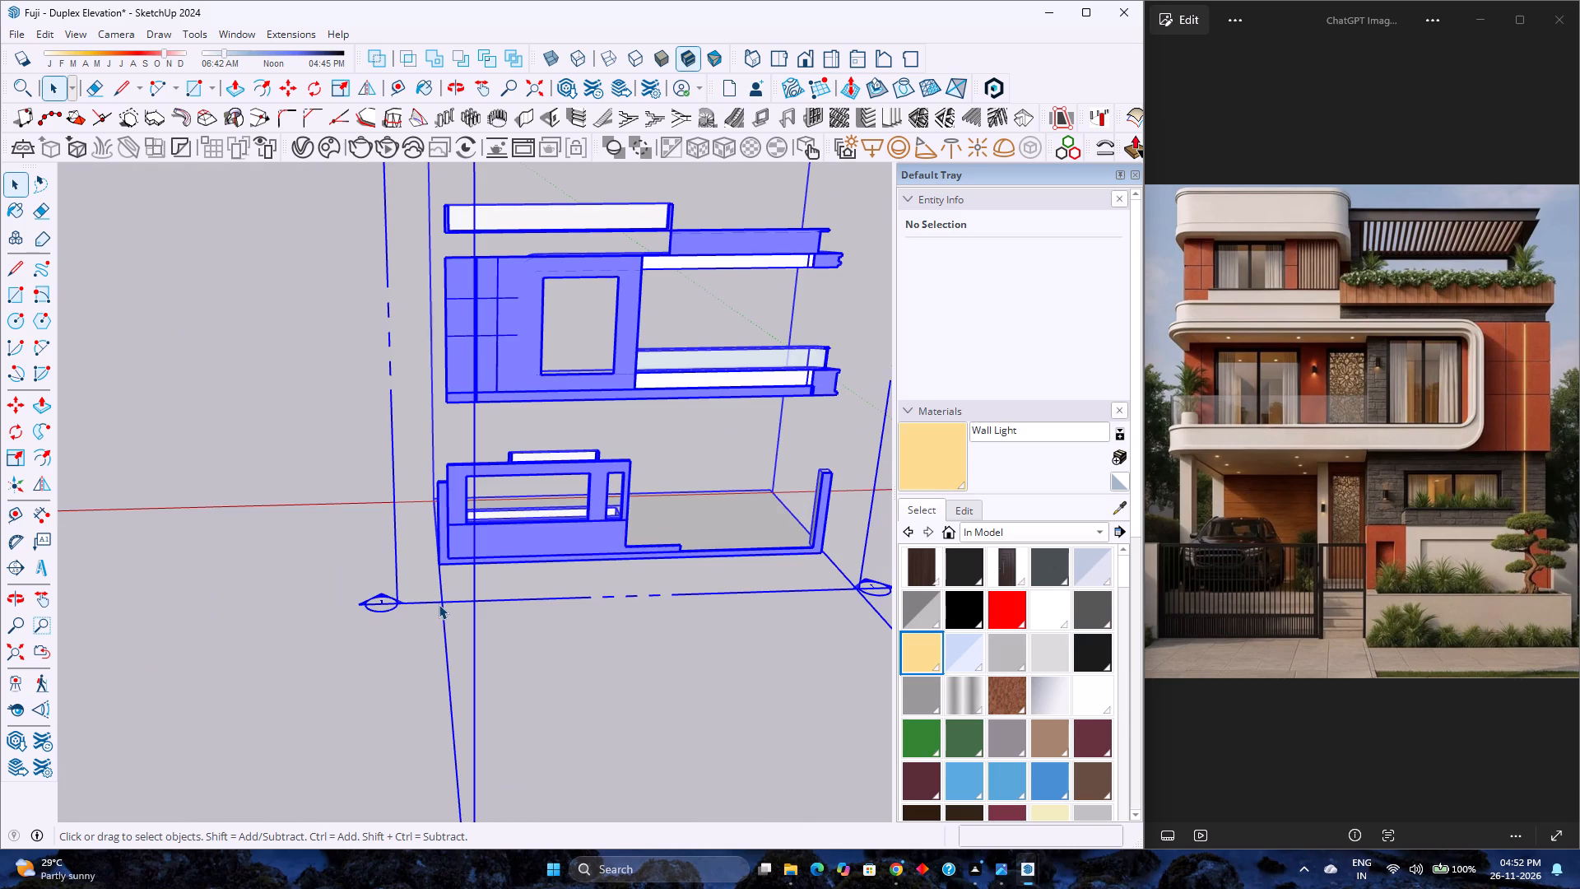
{"action": "double_click", "coordinate": [428, 604]}
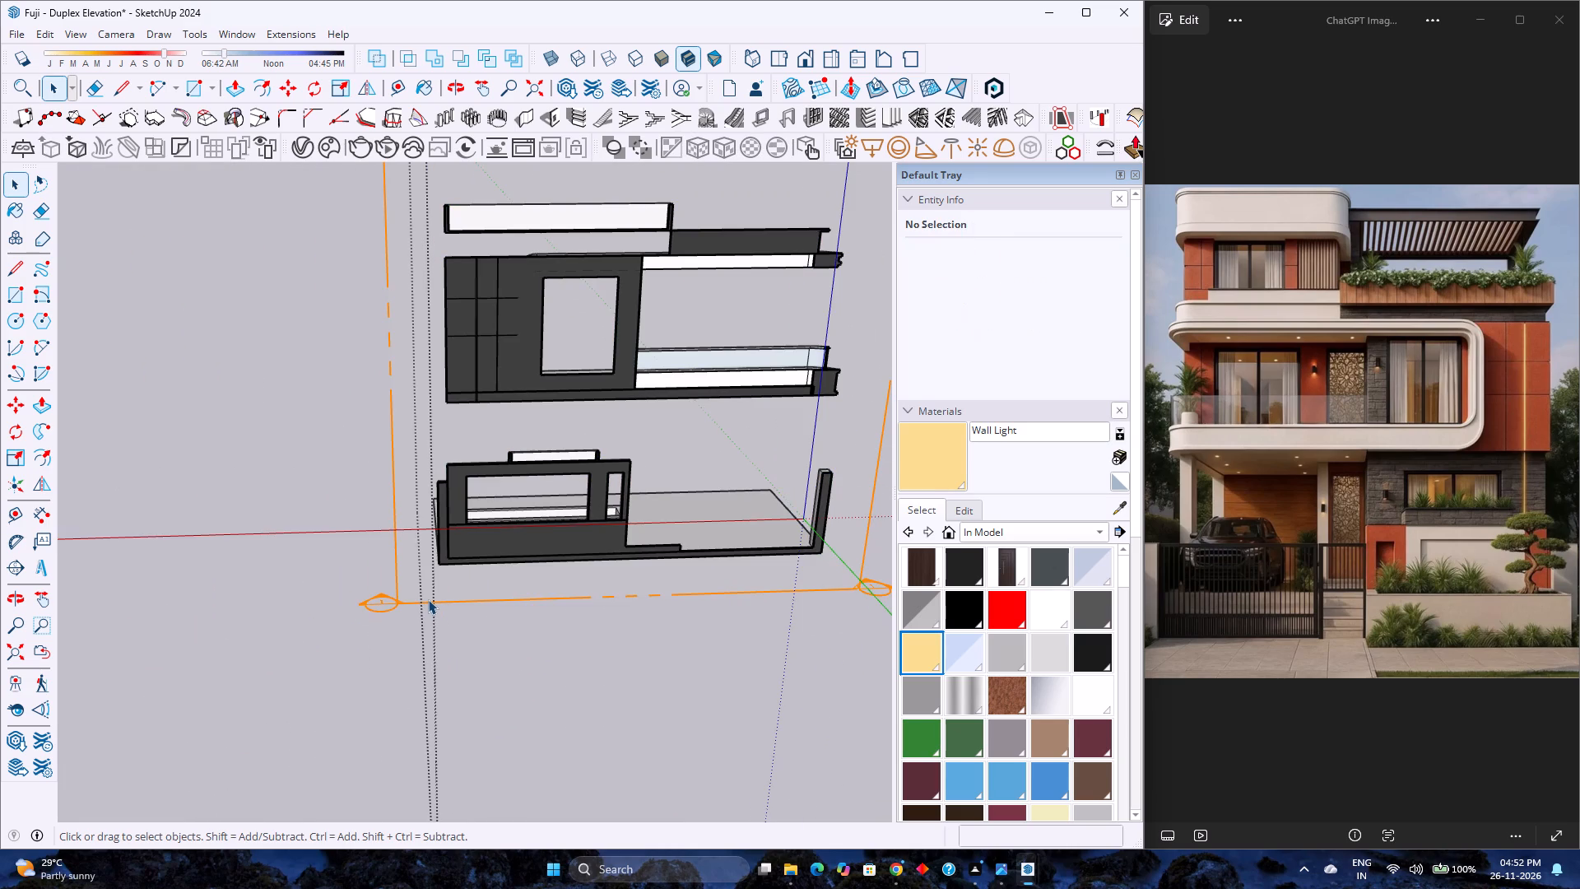
{"action": "key", "text": "Escape"}
{"action": "left_click", "coordinate": [423, 602]}
{"action": "left_click", "coordinate": [423, 602]}
{"action": "left_click", "coordinate": [423, 602]}
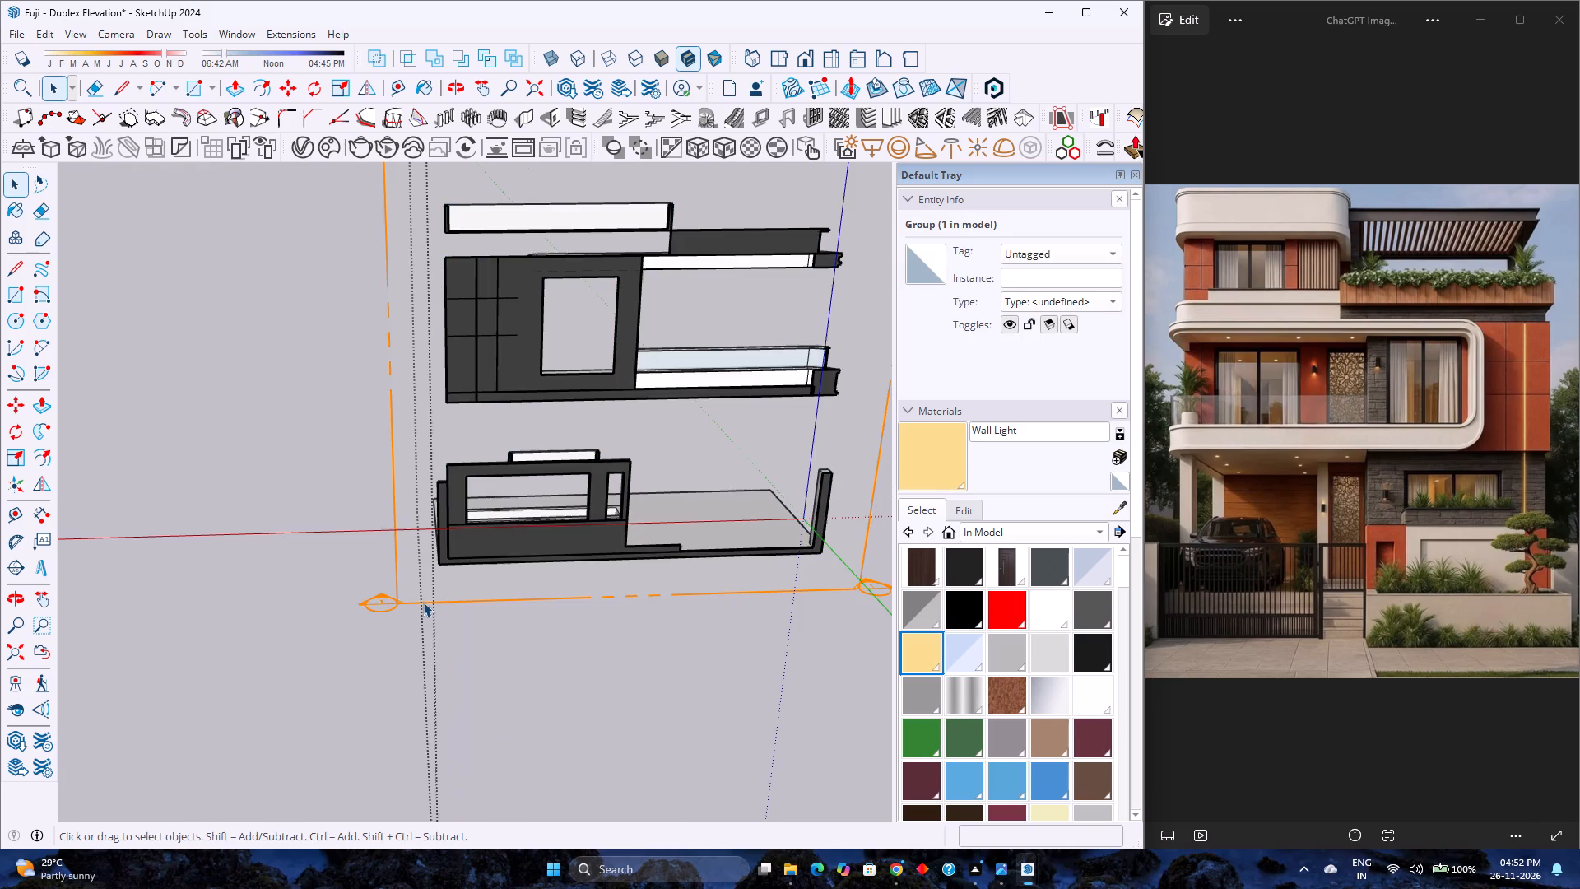
{"action": "left_click", "coordinate": [422, 603]}
{"action": "key", "text": "Delete"}
Start an interactive V-Ray render of the whole house in front view, keeping the shadow sliders uncovered.
{"action": "scroll", "coordinate": [422, 603], "scroll_direction": "down", "scroll_amount": 2}
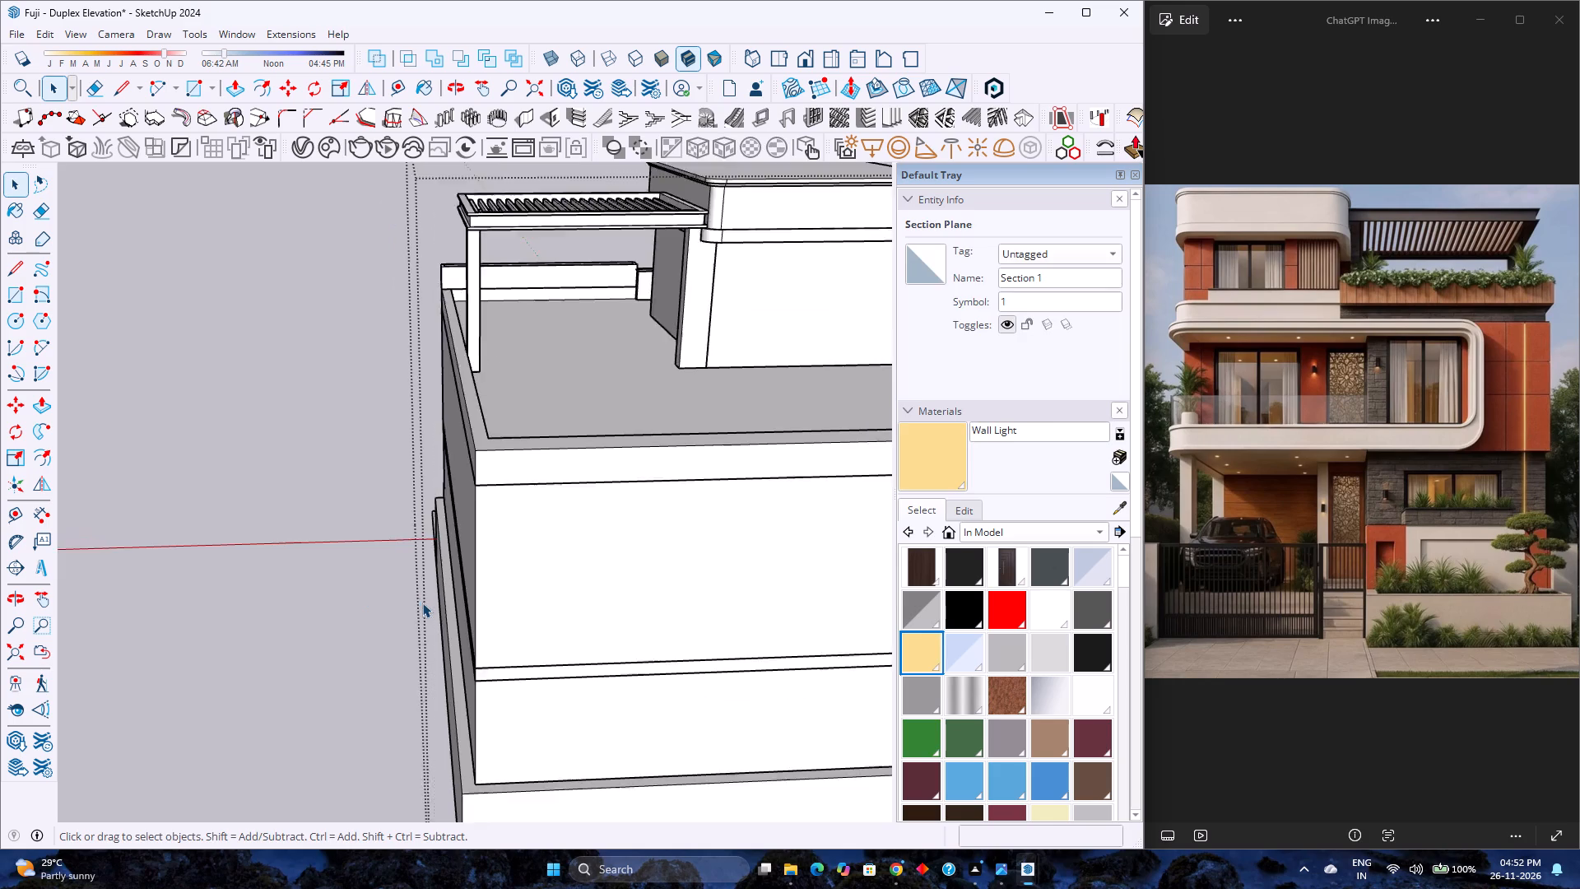
{"action": "scroll", "coordinate": [422, 603], "scroll_direction": "down", "scroll_amount": 1}
{"action": "middle_click_drag", "start_coordinate": [403, 611], "coordinate": [802, 569]}
{"action": "middle_click", "coordinate": [802, 569]}
{"action": "scroll", "coordinate": [461, 632], "scroll_direction": "down", "scroll_amount": 2}
{"action": "middle_click_drag", "start_coordinate": [546, 629], "coordinate": [1034, 612]}
{"action": "middle_click_drag", "start_coordinate": [230, 714], "coordinate": [563, 637]}
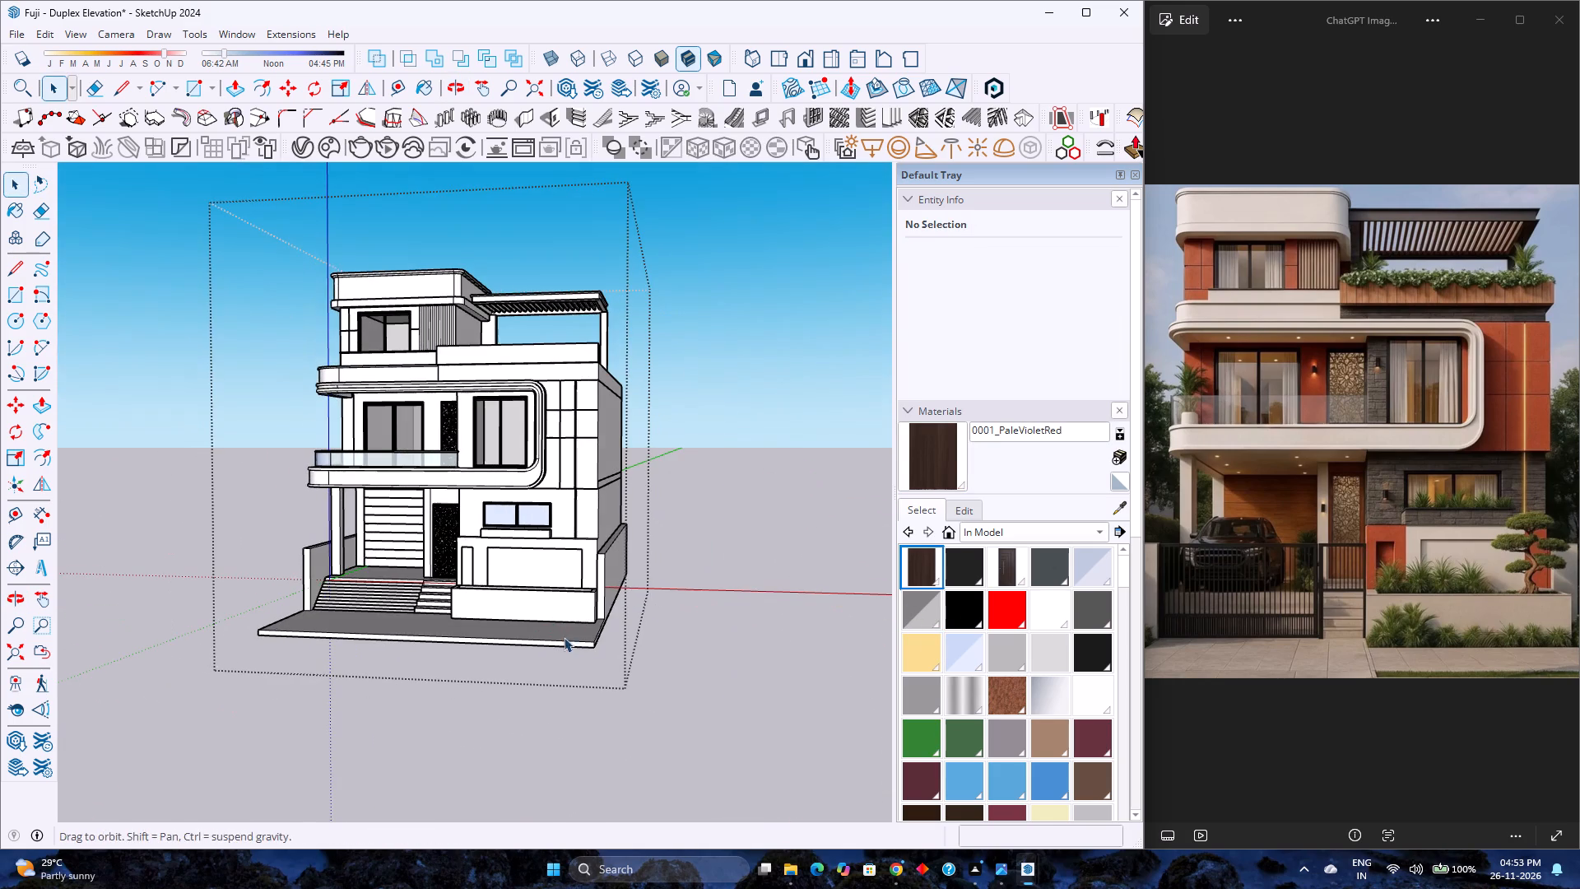
{"action": "left_click", "coordinate": [802, 62]}
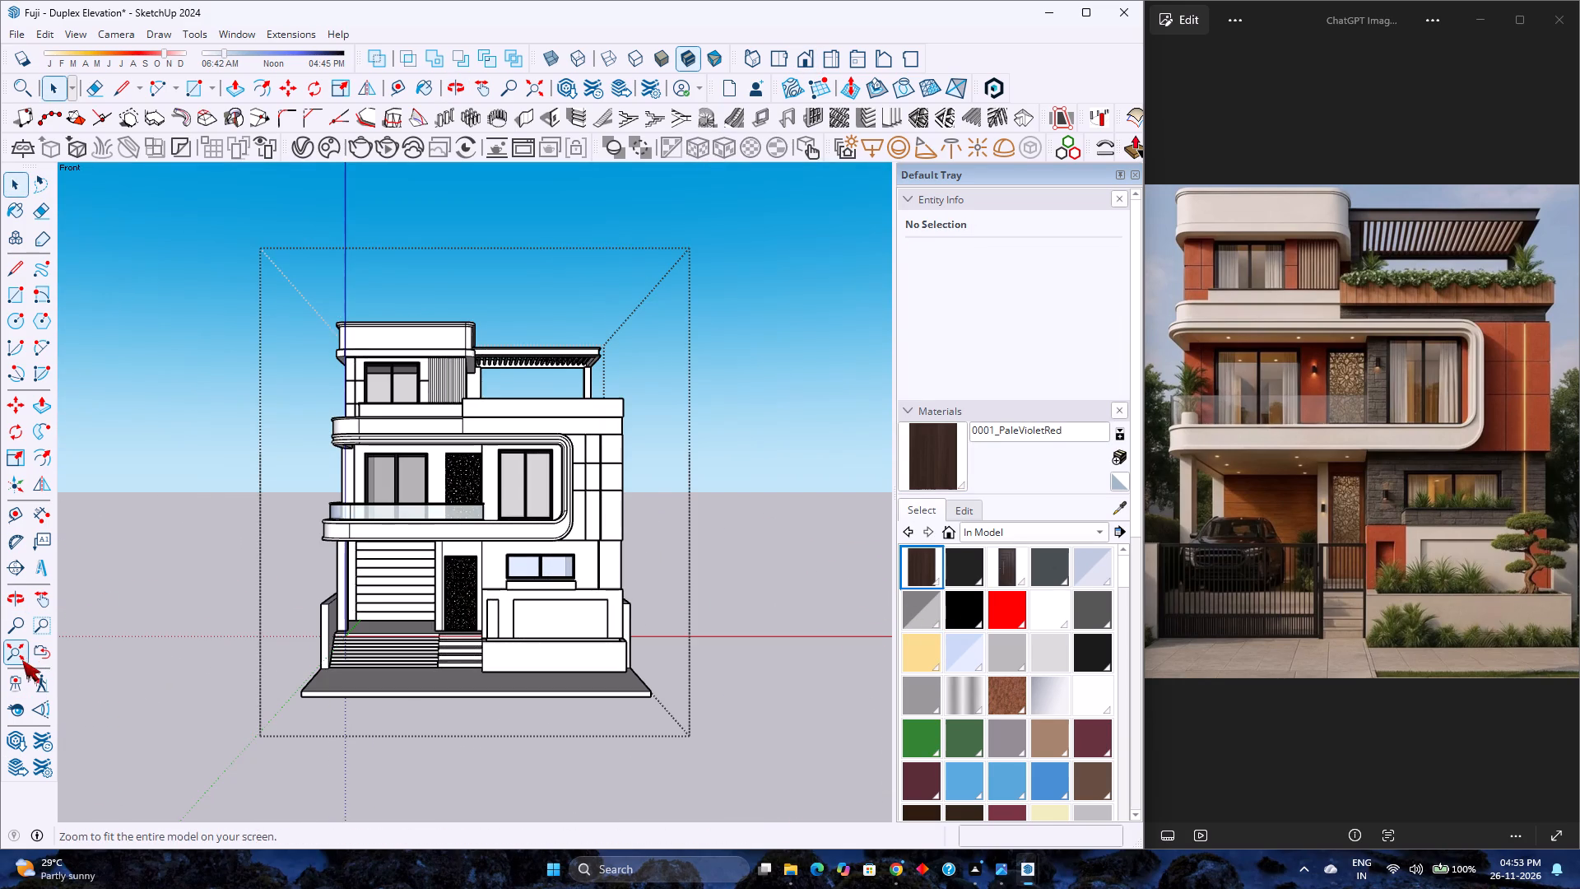
{"action": "left_click", "coordinate": [22, 660]}
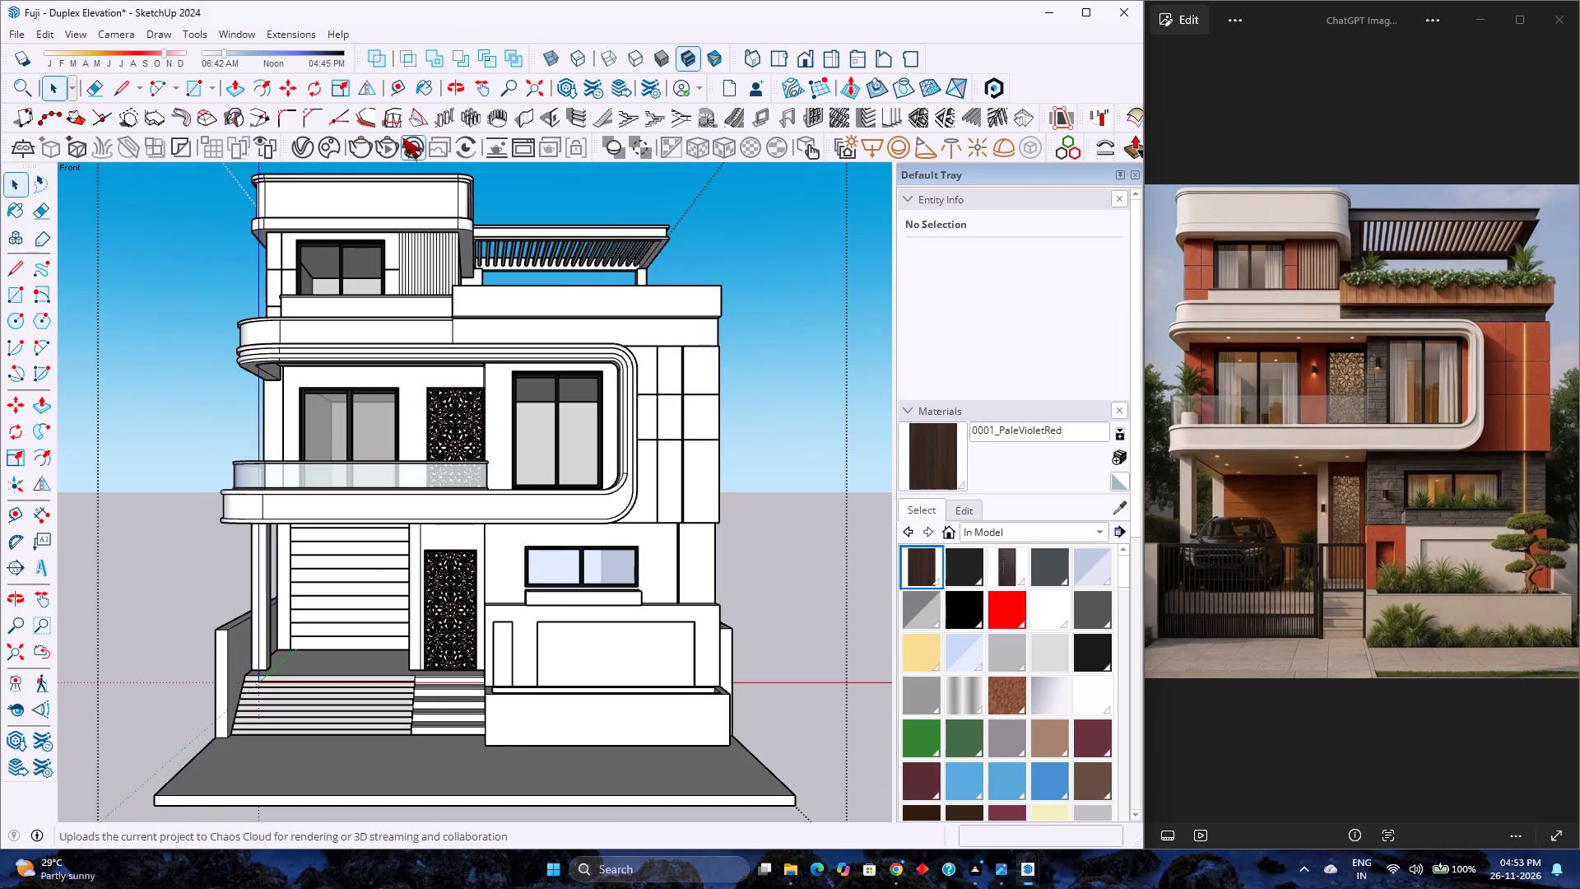
{"action": "left_click", "coordinate": [393, 147]}
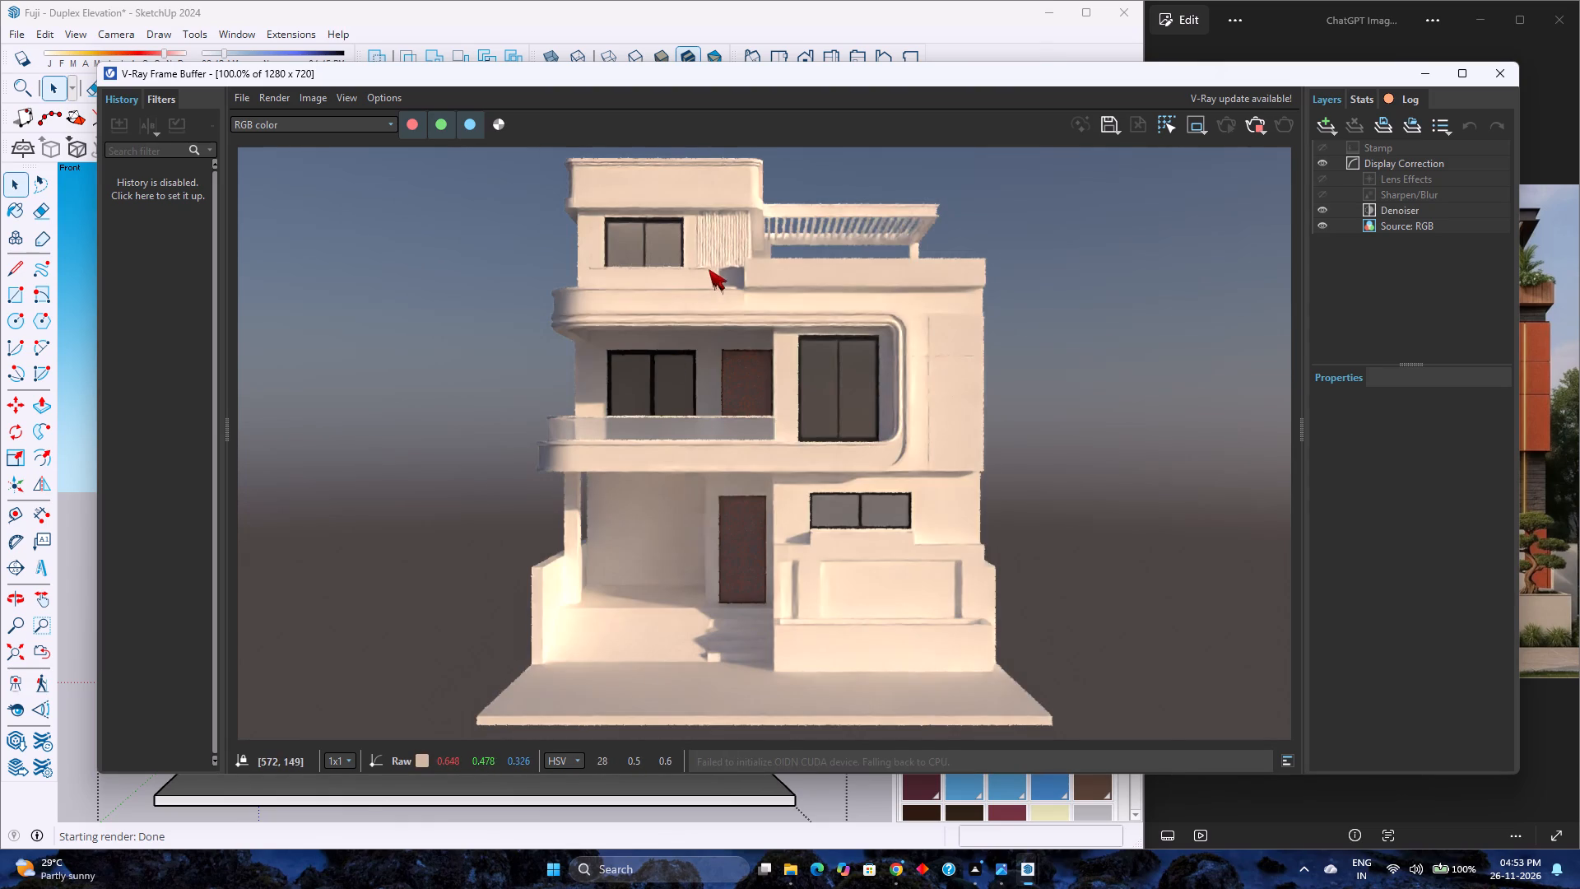
{"action": "left_click_drag", "start_coordinate": [741, 81], "coordinate": [690, 105]}
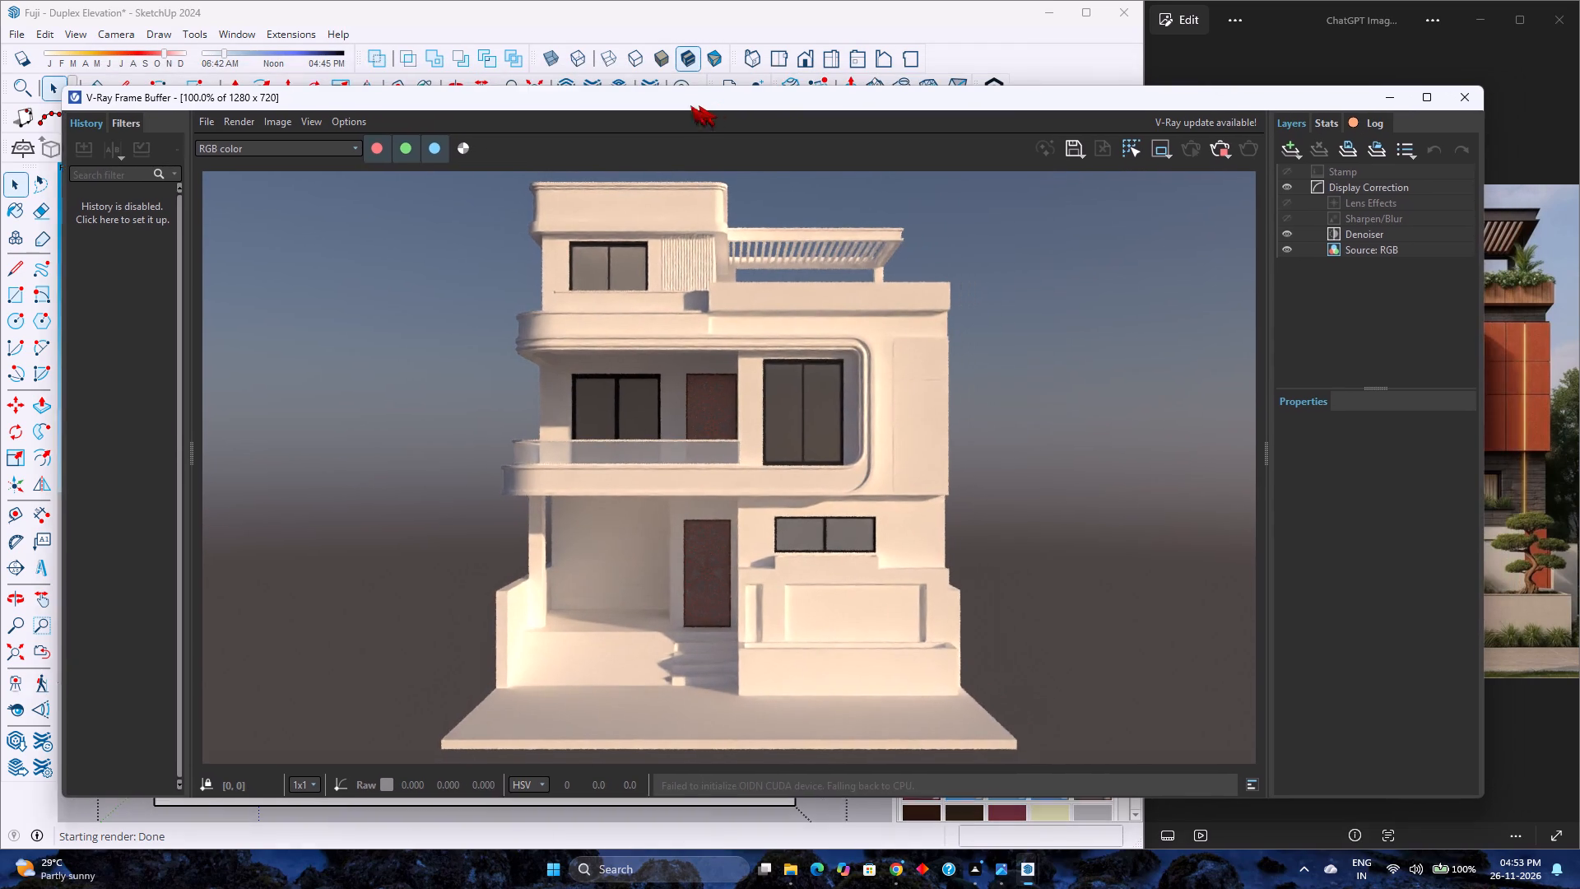
{"action": "left_click_drag", "start_coordinate": [690, 105], "coordinate": [658, 108]}
Try the sun's time of day from evening back through daytime in the live render, settling on early morning.
{"action": "left_click_drag", "start_coordinate": [223, 54], "coordinate": [226, 54]}
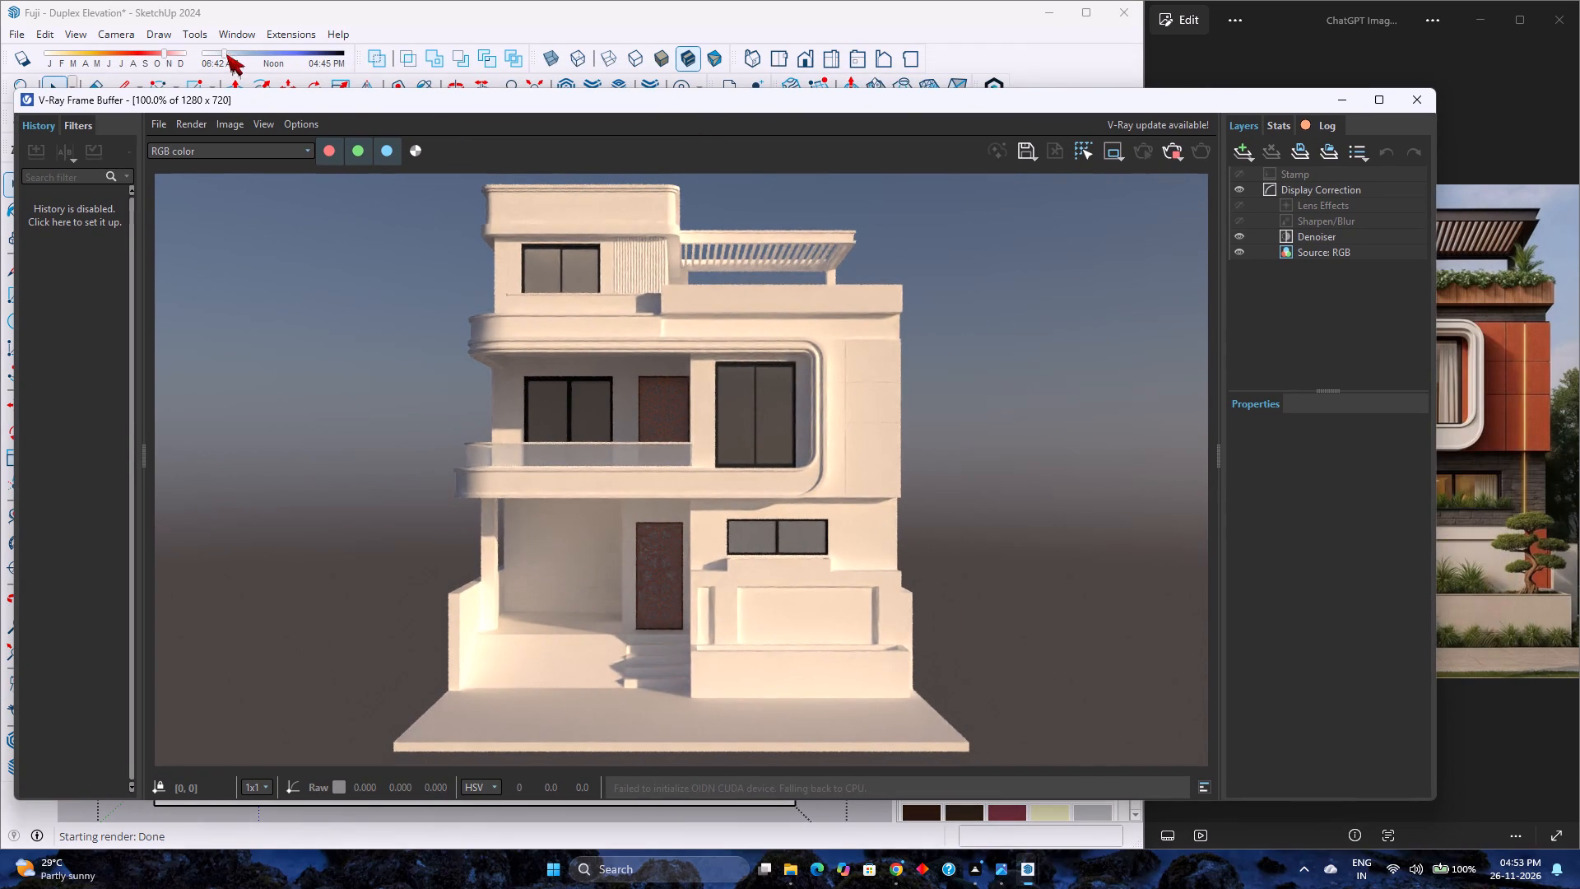
{"action": "left_click_drag", "start_coordinate": [226, 54], "coordinate": [350, 44]}
{"action": "right_click", "coordinate": [350, 44]}
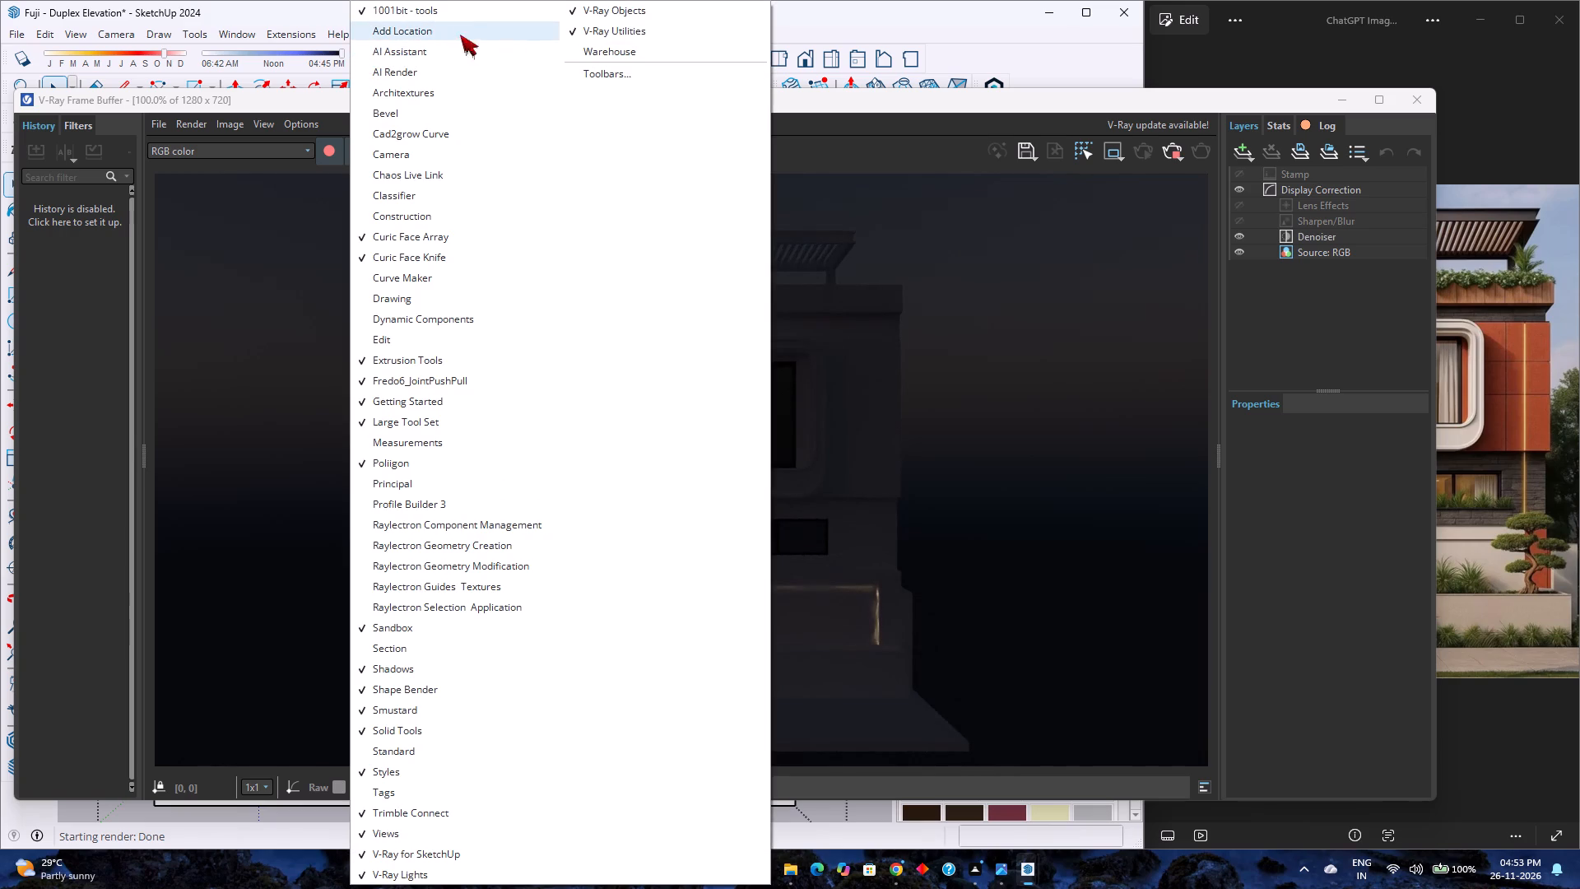
{"action": "left_click", "coordinate": [829, 4]}
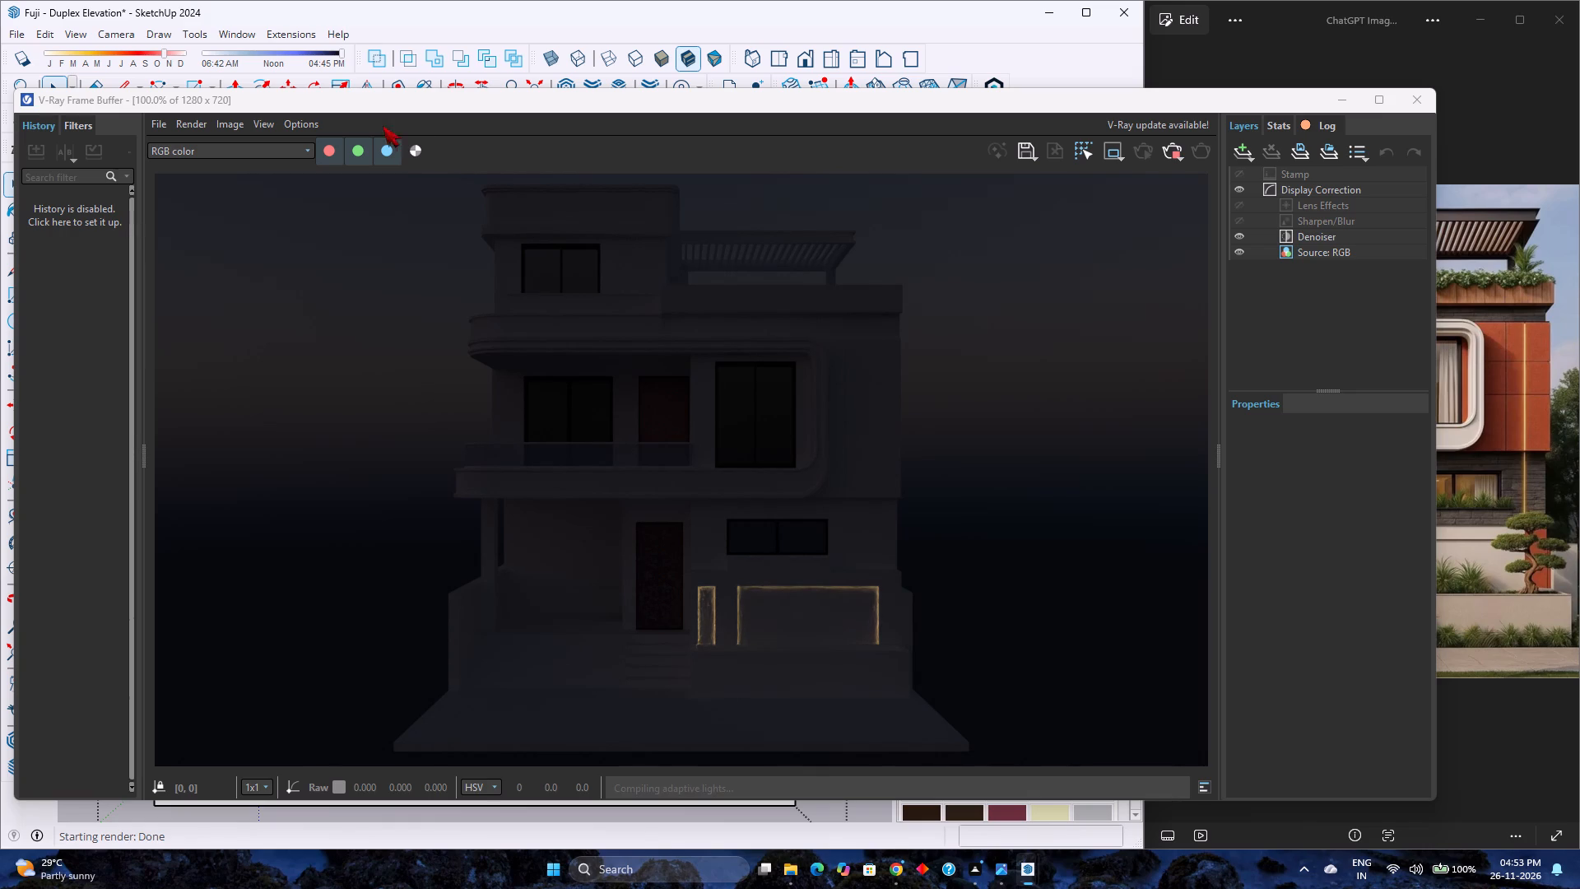
{"action": "left_click_drag", "start_coordinate": [331, 54], "coordinate": [313, 51]}
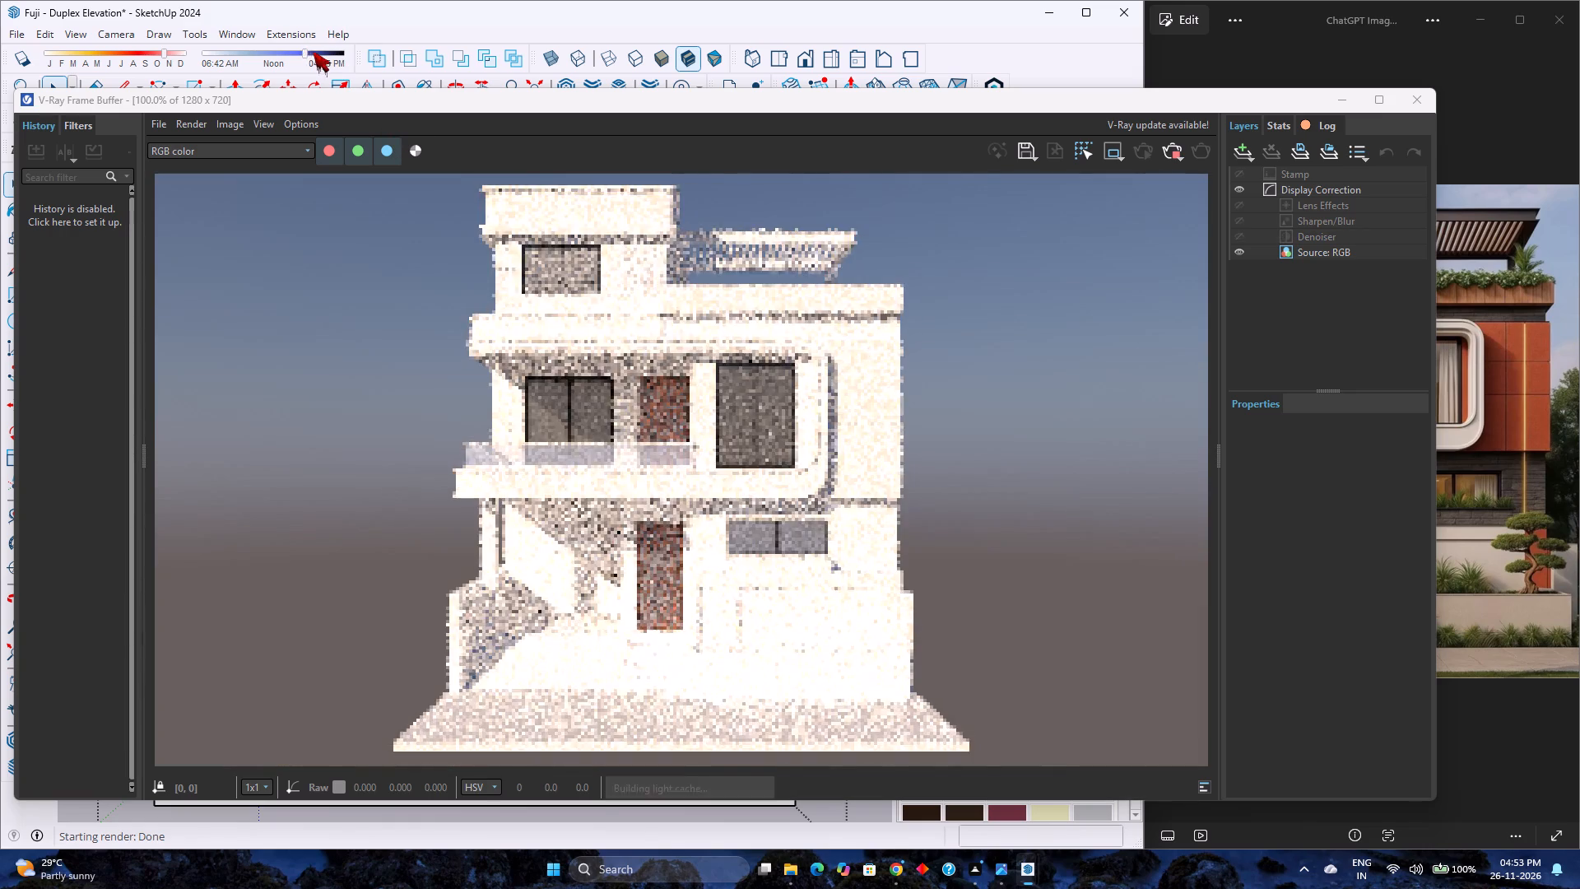
{"action": "left_click_drag", "start_coordinate": [313, 51], "coordinate": [268, 61]}
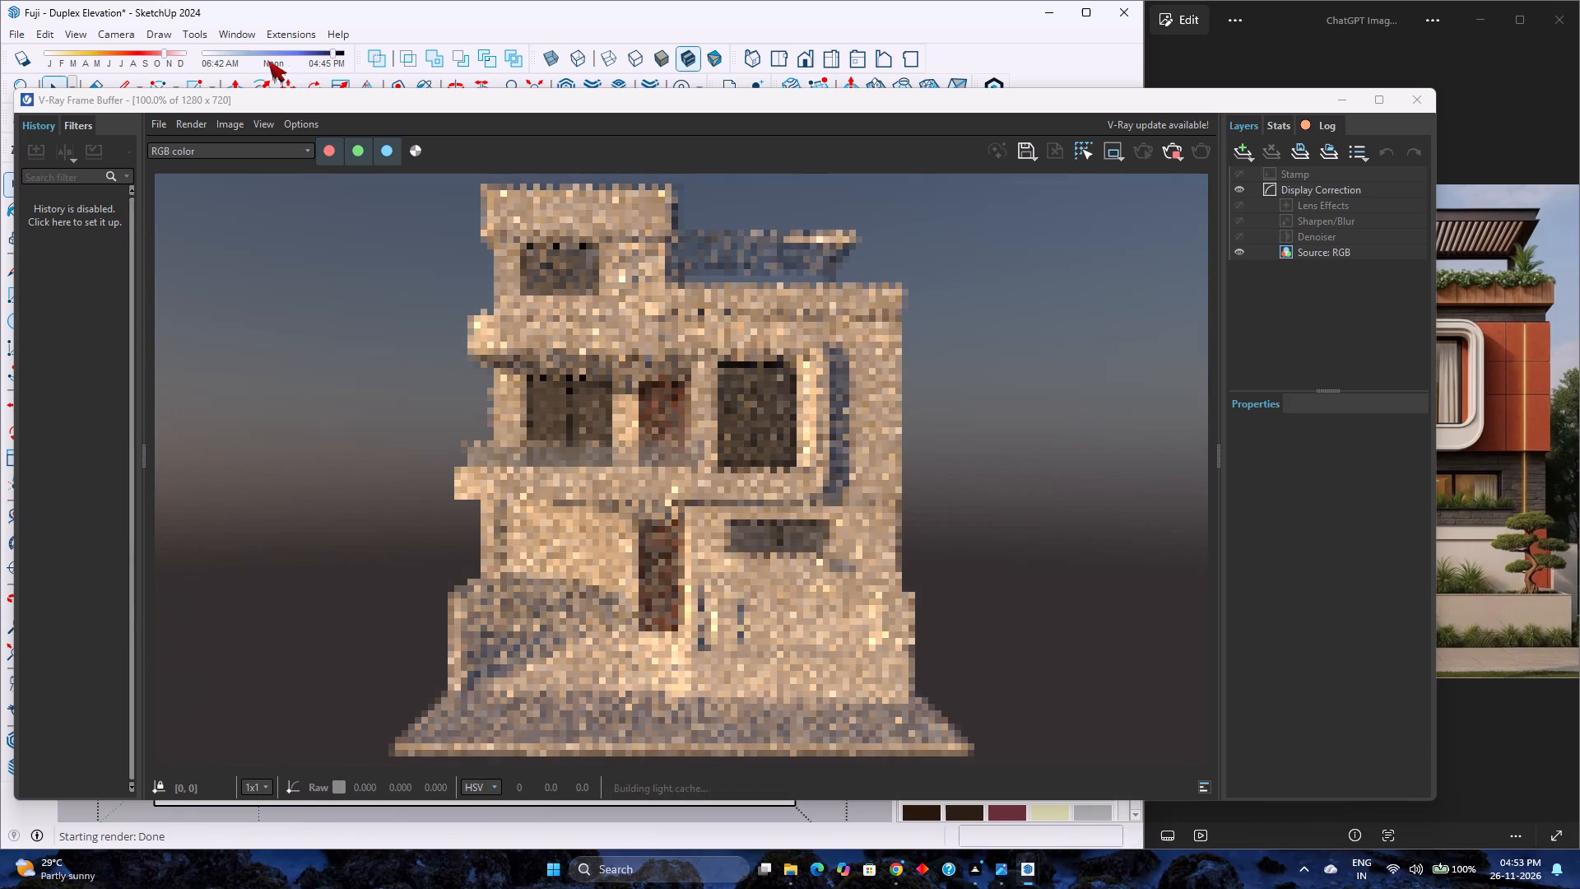
{"action": "left_click_drag", "start_coordinate": [268, 61], "coordinate": [221, 61]}
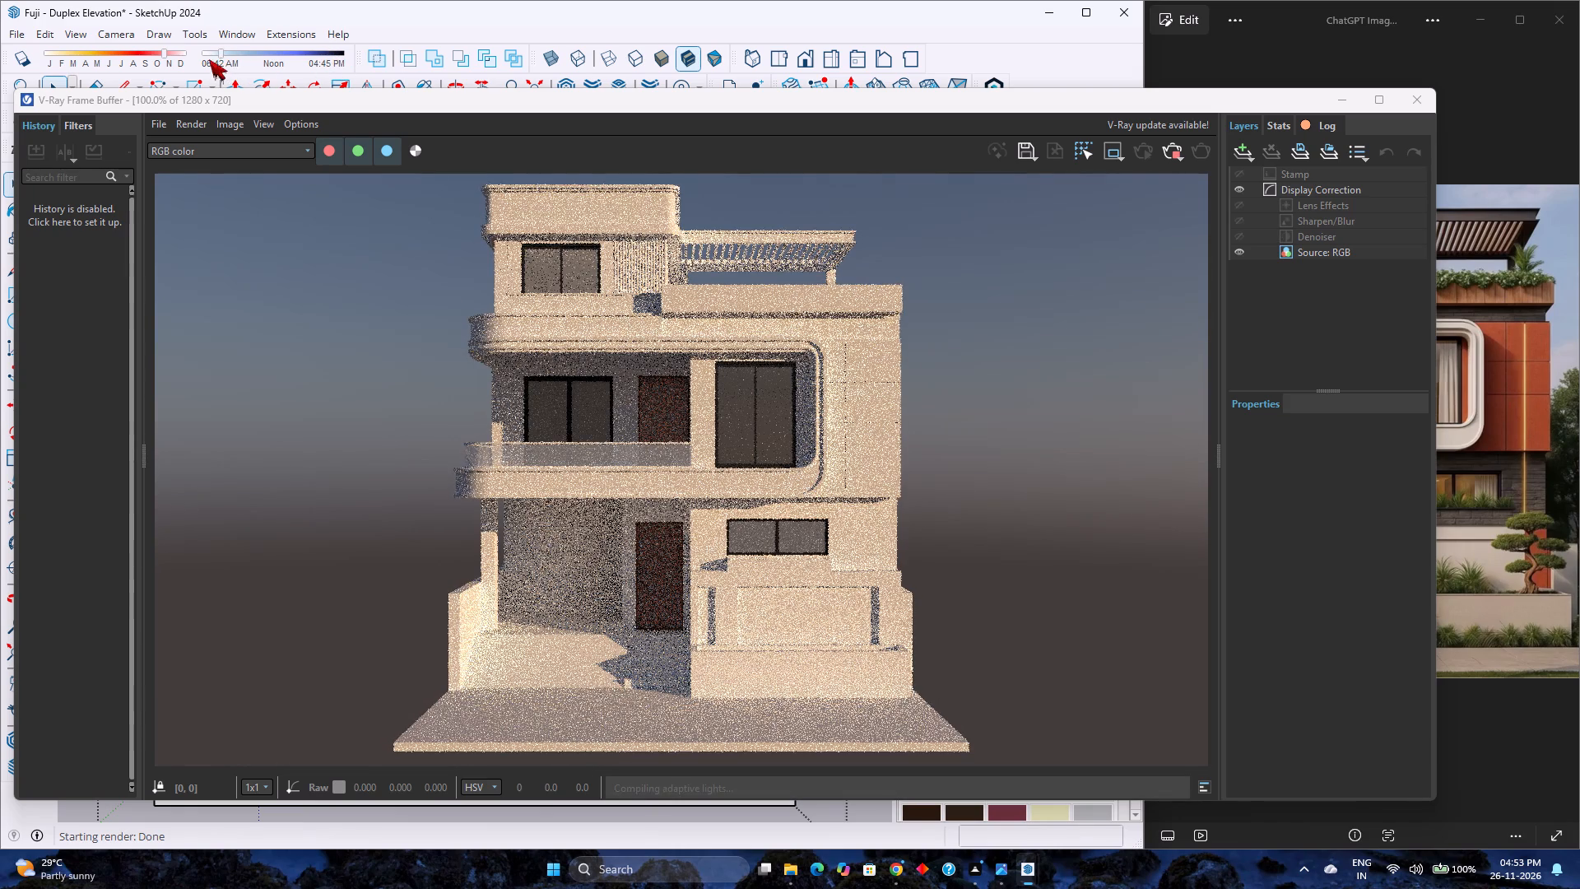
Try different sun dates in the live render and set the shadow date to about September.
{"action": "left_click_drag", "start_coordinate": [155, 56], "coordinate": [140, 54]}
{"action": "left_click_drag", "start_coordinate": [156, 52], "coordinate": [156, 52]}
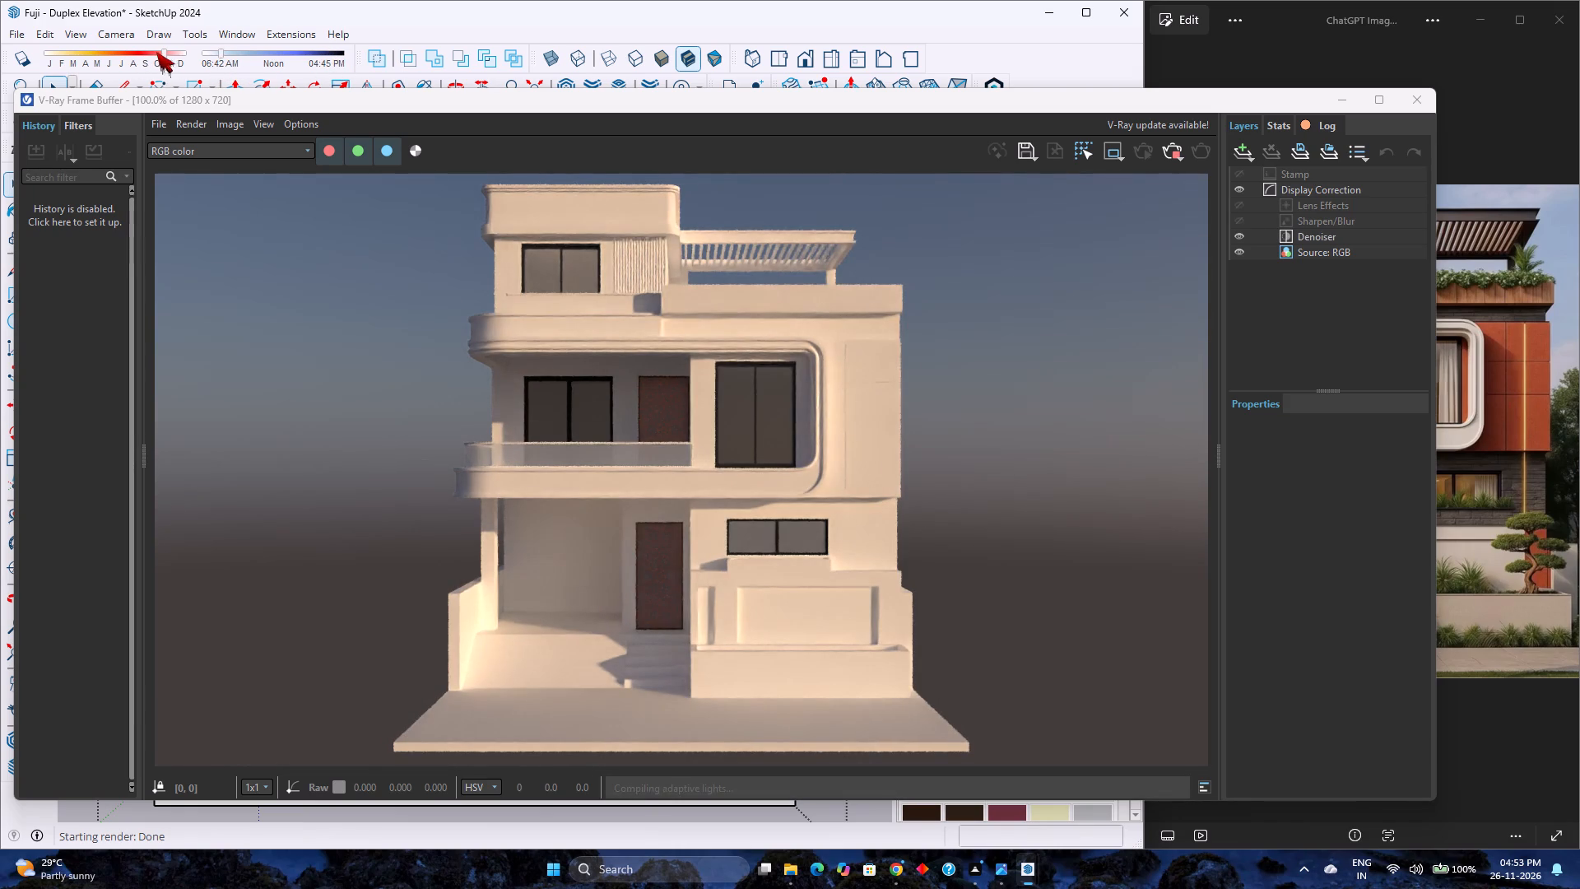
{"action": "left_click_drag", "start_coordinate": [156, 52], "coordinate": [156, 57]}
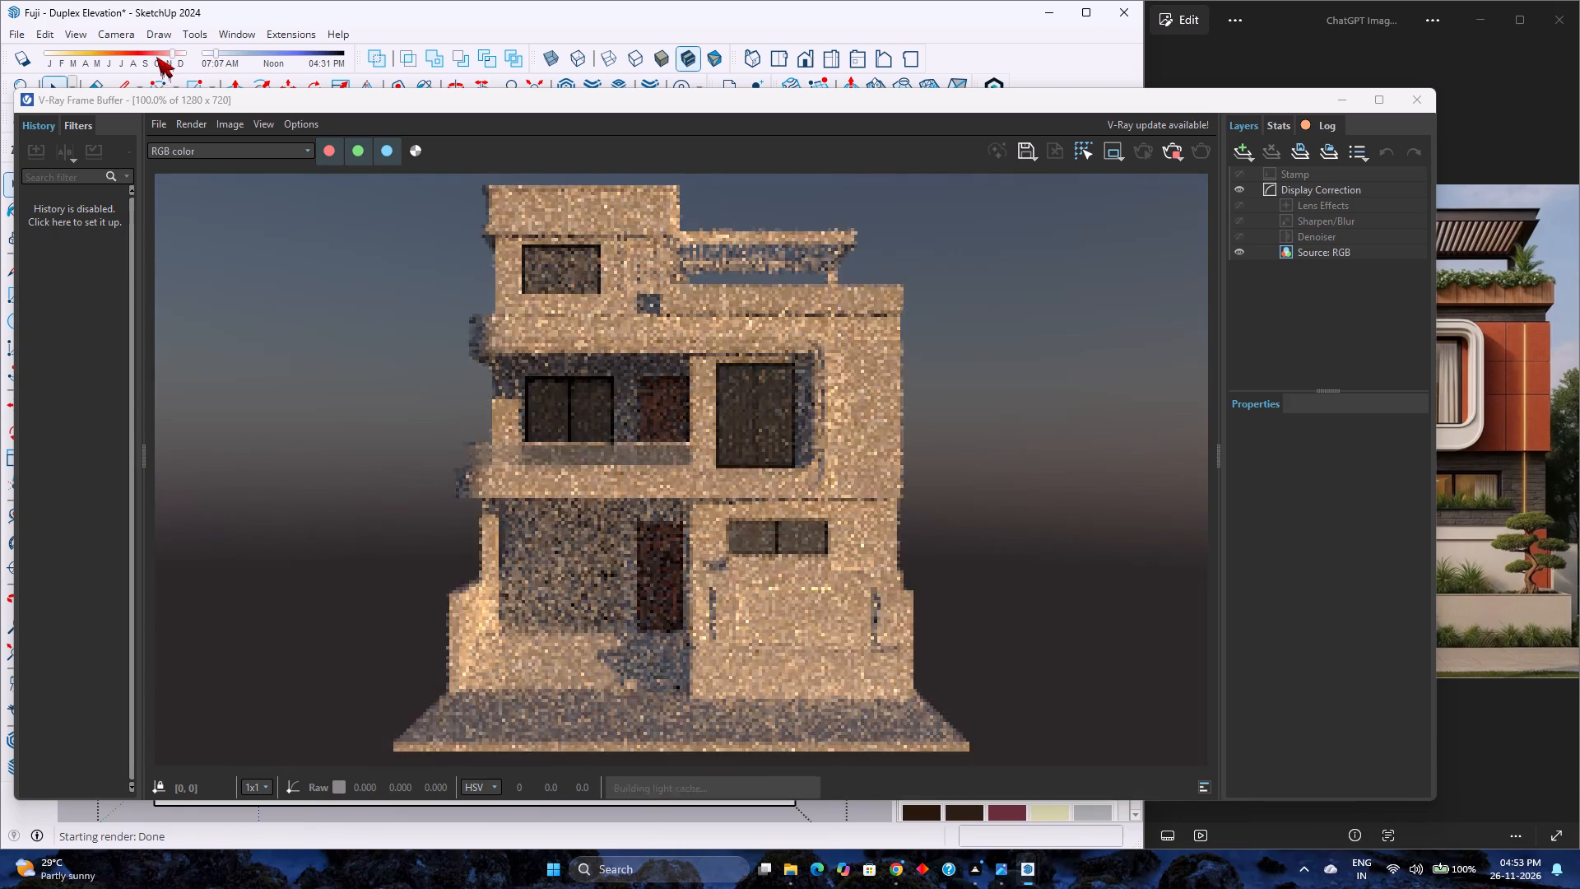
{"action": "left_click_drag", "start_coordinate": [156, 57], "coordinate": [141, 57]}
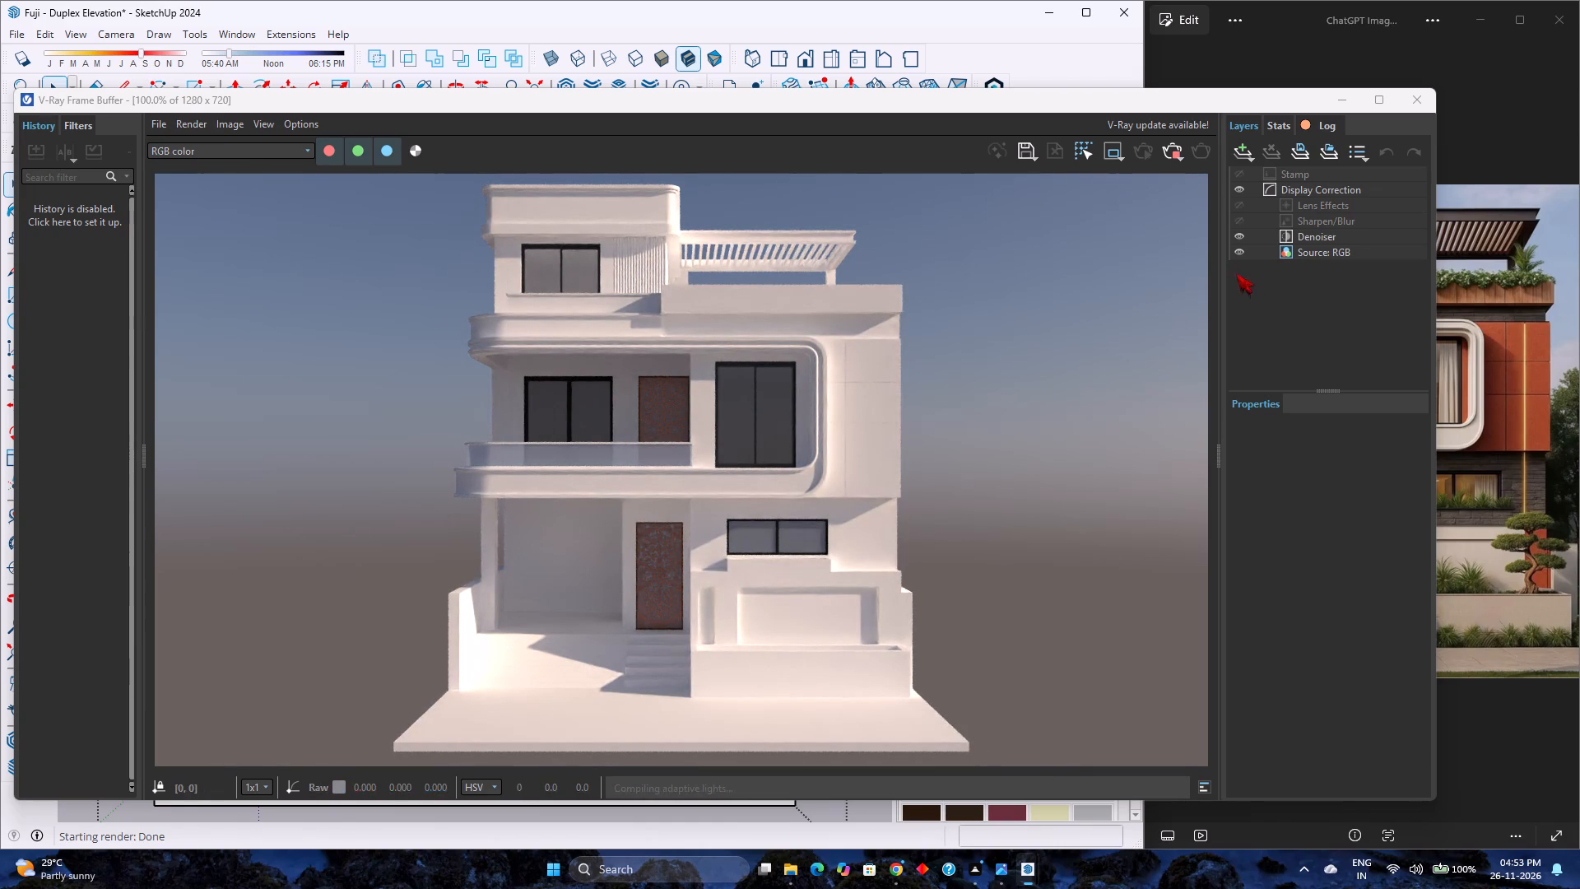
Put the render window away and apply the Wall Light material to the vertical groove strip beside the ground-floor window.
{"action": "left_click", "coordinate": [1327, 104]}
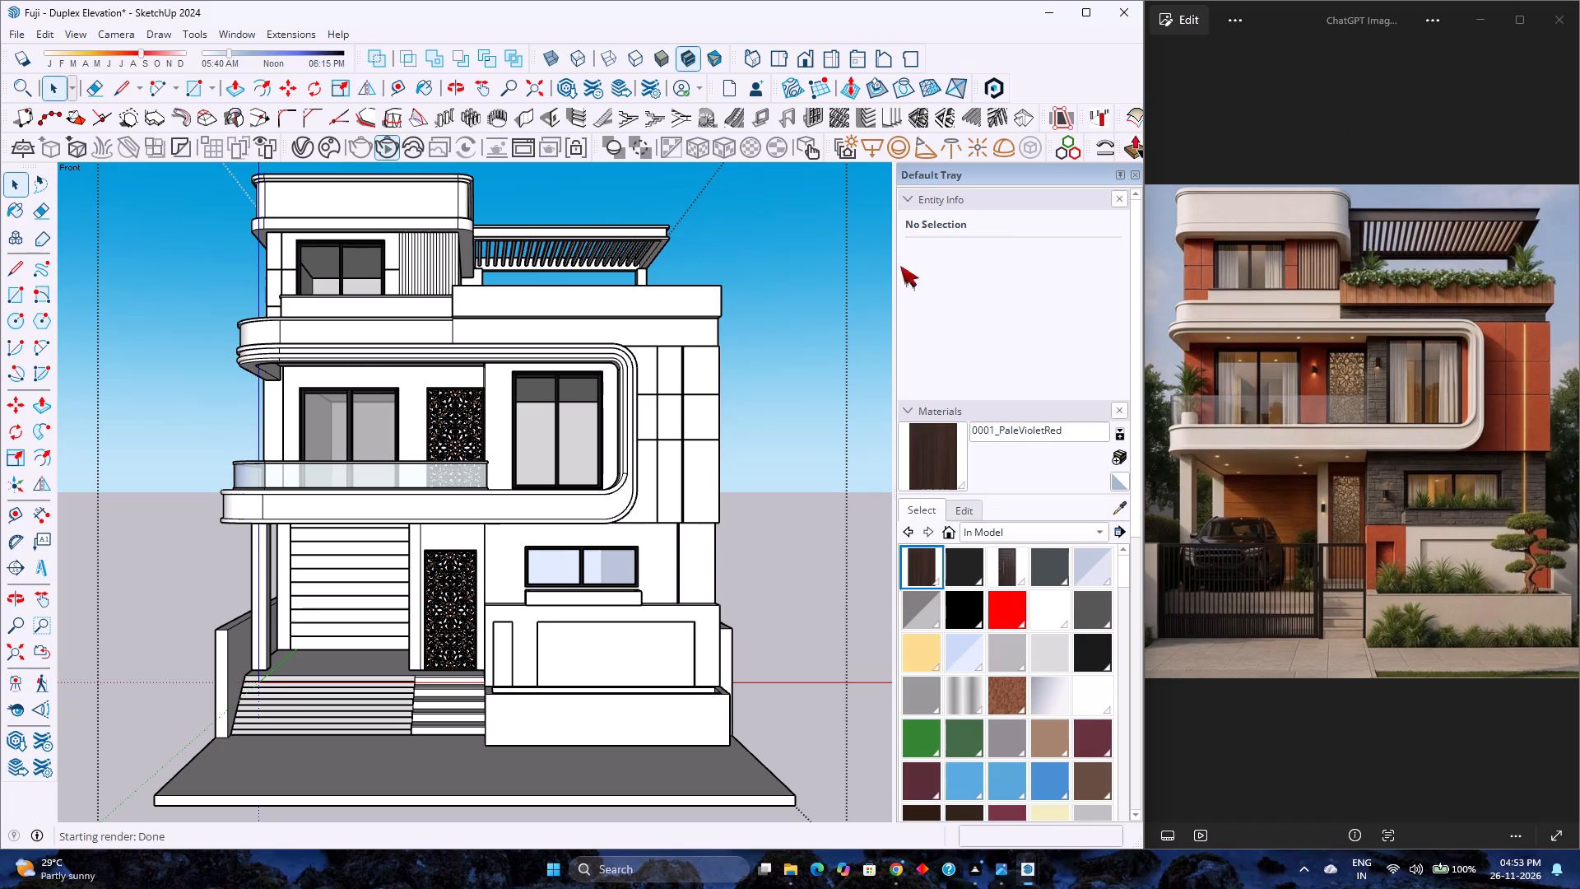
{"action": "scroll", "coordinate": [670, 413], "scroll_direction": "down", "scroll_amount": 3}
{"action": "scroll", "coordinate": [681, 445], "scroll_direction": "up", "scroll_amount": 4}
{"action": "scroll", "coordinate": [667, 543], "scroll_direction": "up", "scroll_amount": 7}
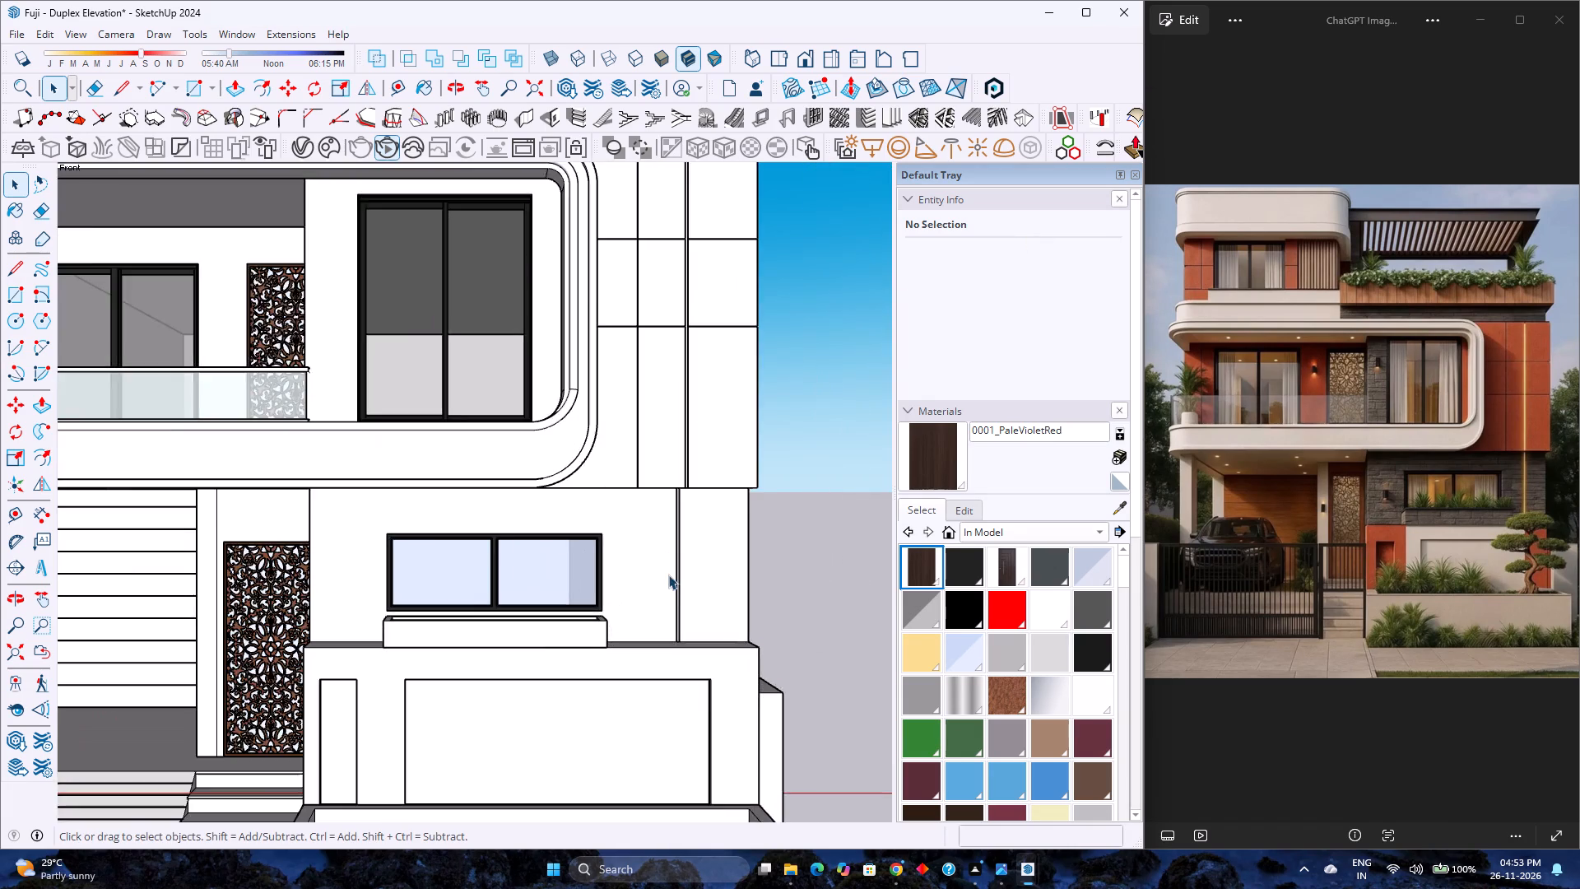
{"action": "scroll", "coordinate": [668, 575], "scroll_direction": "up", "scroll_amount": 14}
{"action": "double_click", "coordinate": [682, 540]}
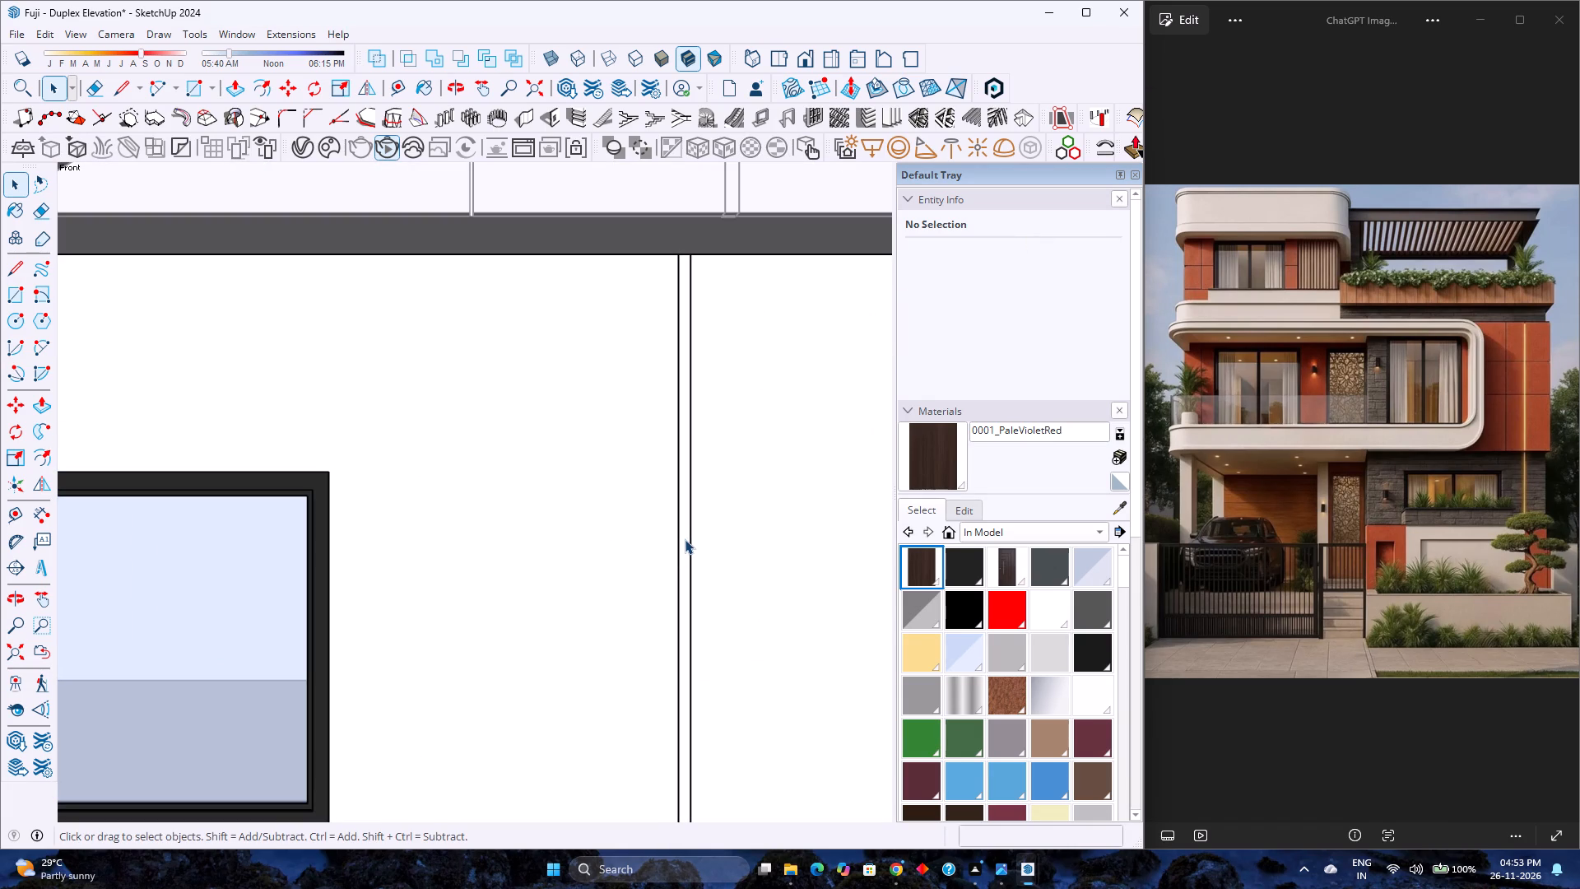
{"action": "left_click", "coordinate": [685, 538]}
{"action": "scroll", "coordinate": [685, 538], "scroll_direction": "down", "scroll_amount": 9}
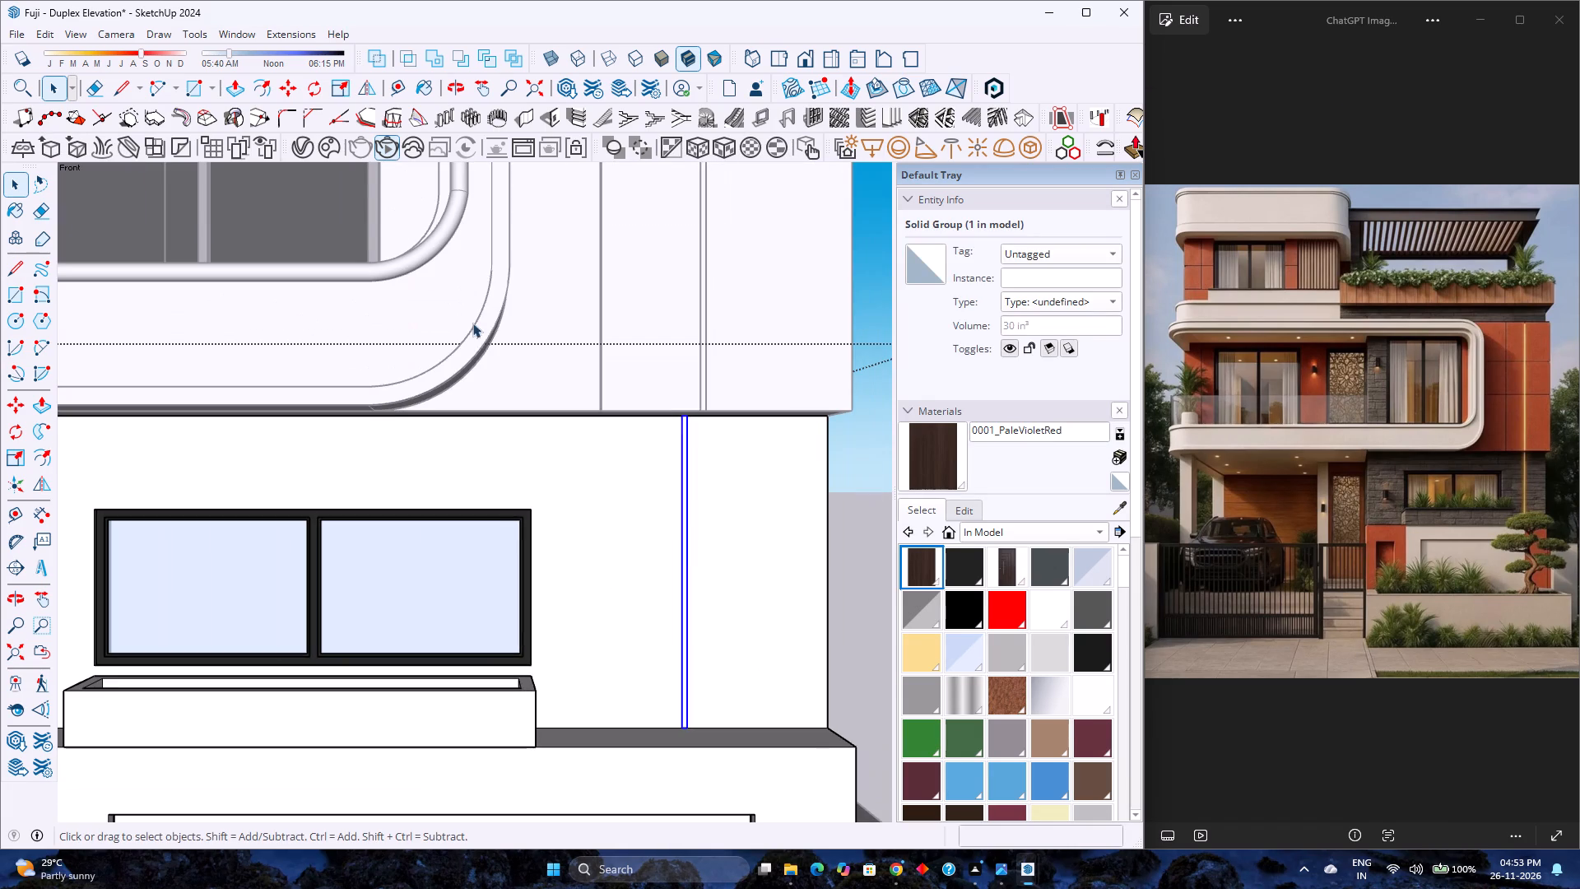
{"action": "left_click", "coordinate": [295, 148]}
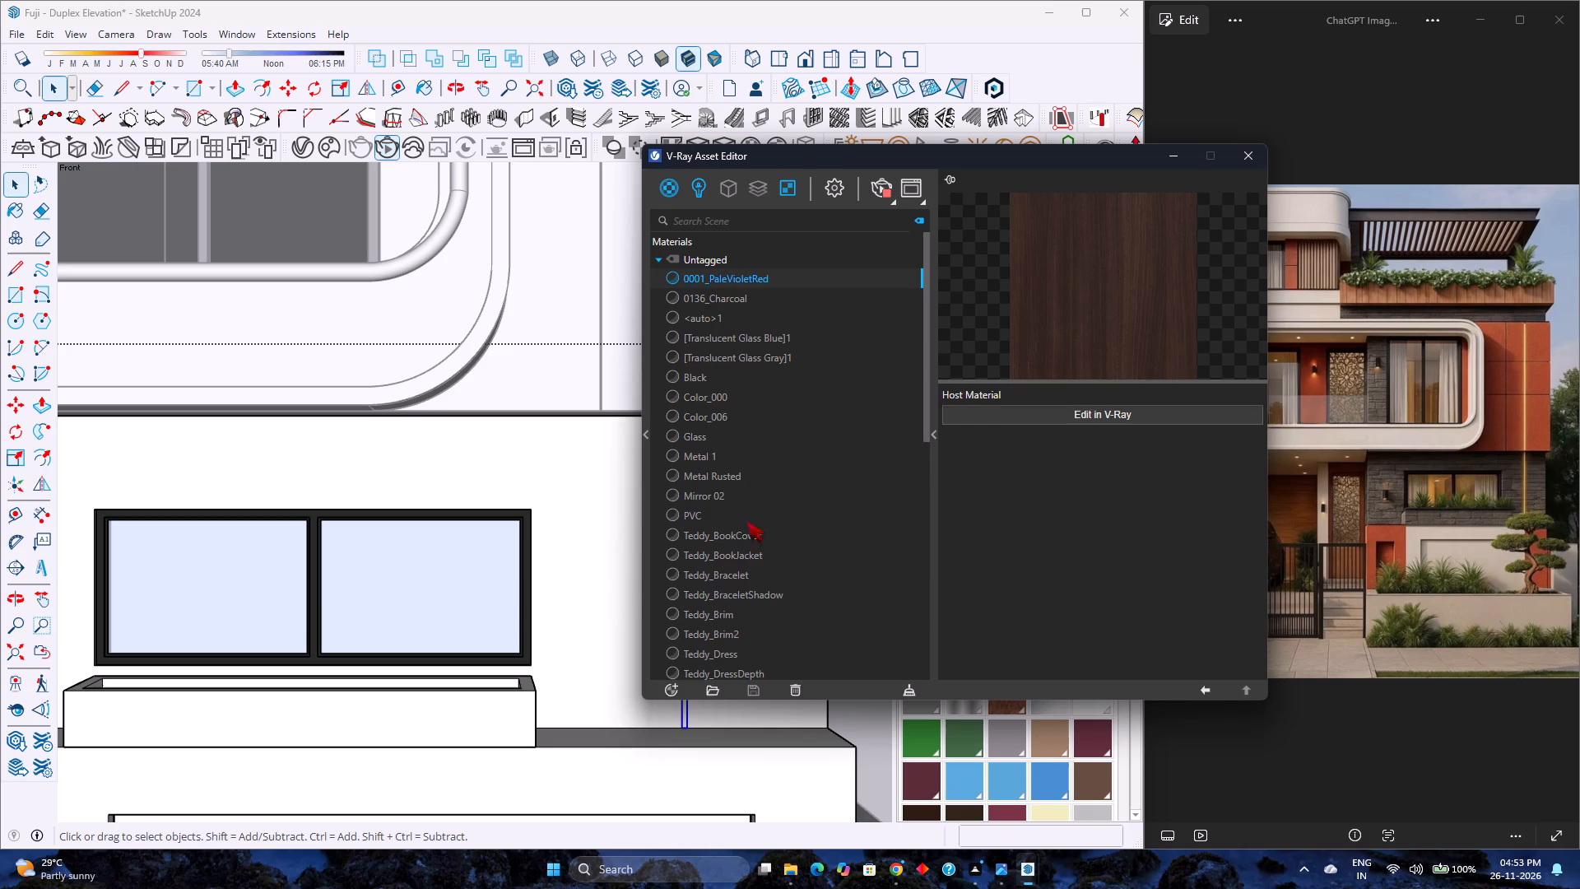
{"action": "scroll", "coordinate": [749, 555], "scroll_direction": "down", "scroll_amount": 6}
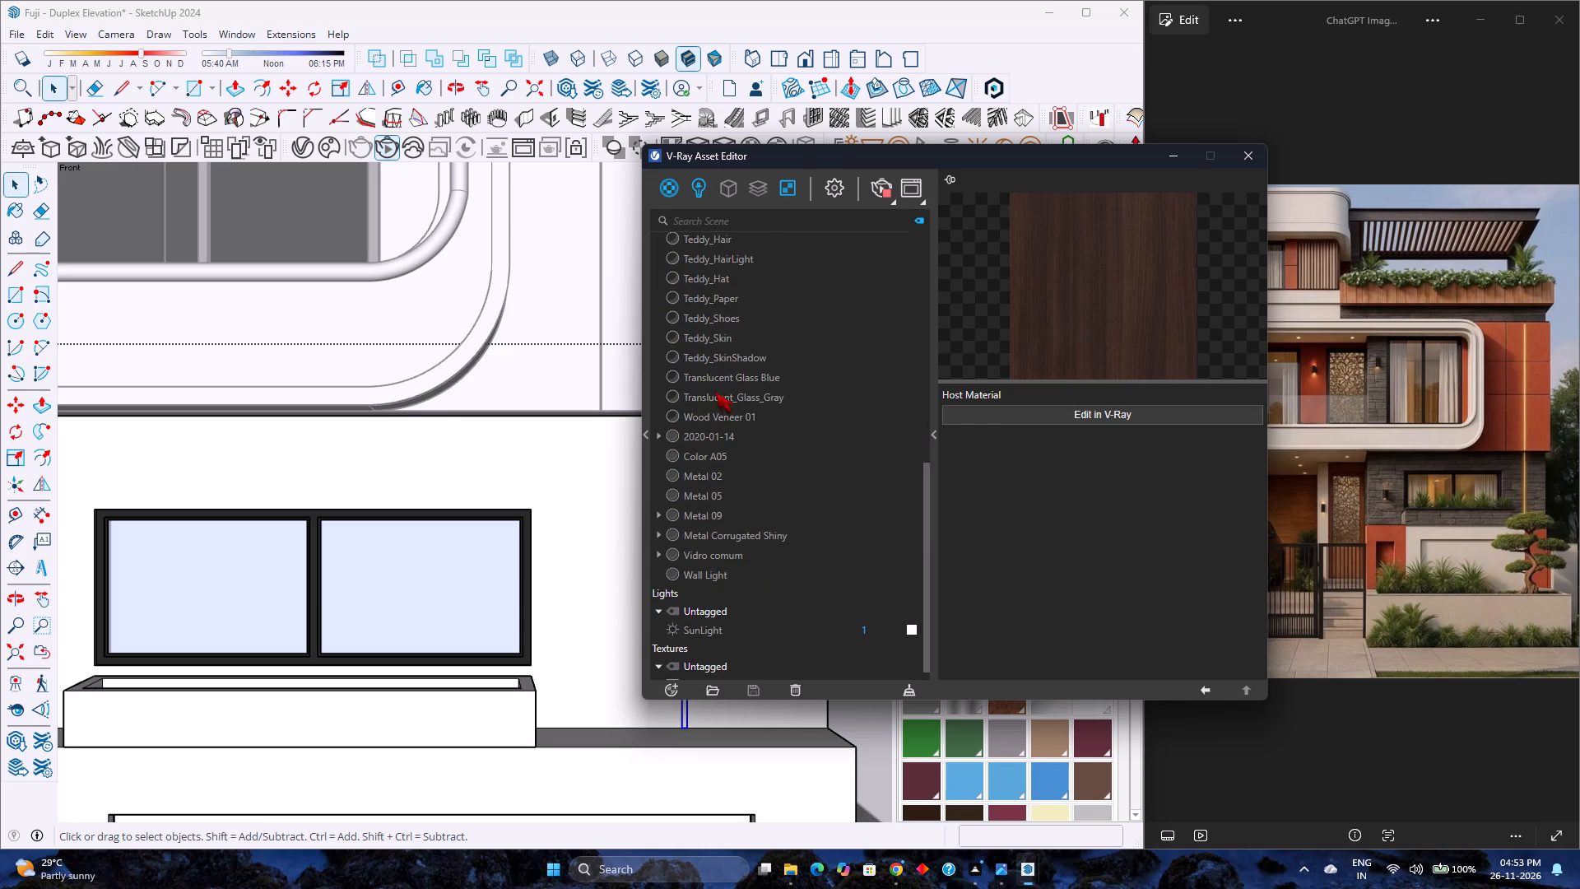
{"action": "right_click", "coordinate": [722, 574]}
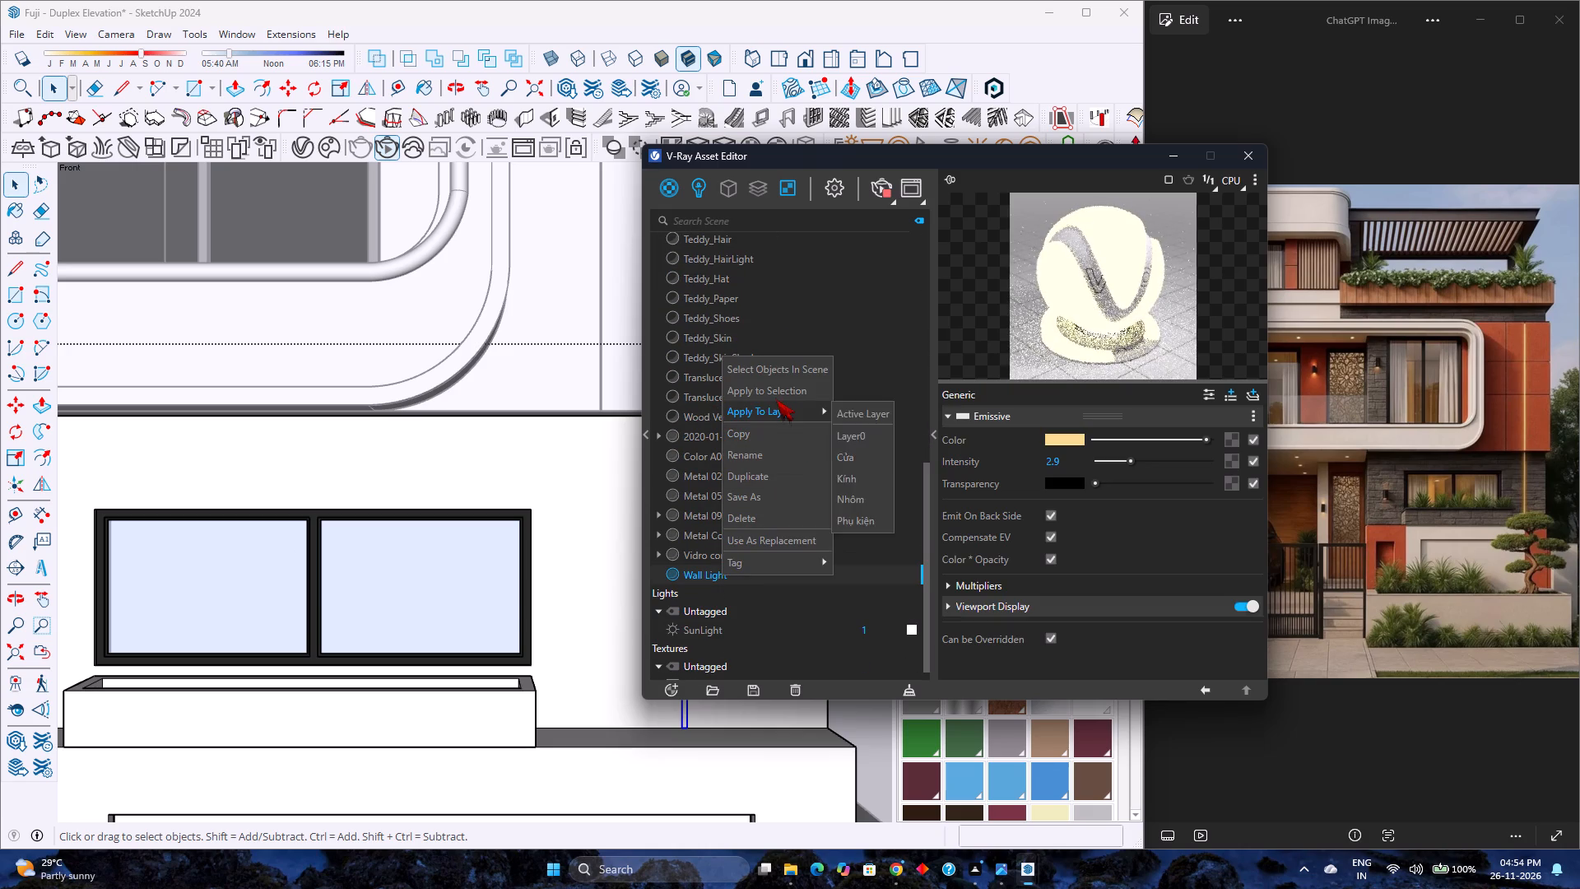
{"action": "left_click", "coordinate": [775, 395]}
Apply the Wall Light material to the vertical groove strip in the panelled upper-floor wall.
{"action": "scroll", "coordinate": [393, 622], "scroll_direction": "down", "scroll_amount": 4}
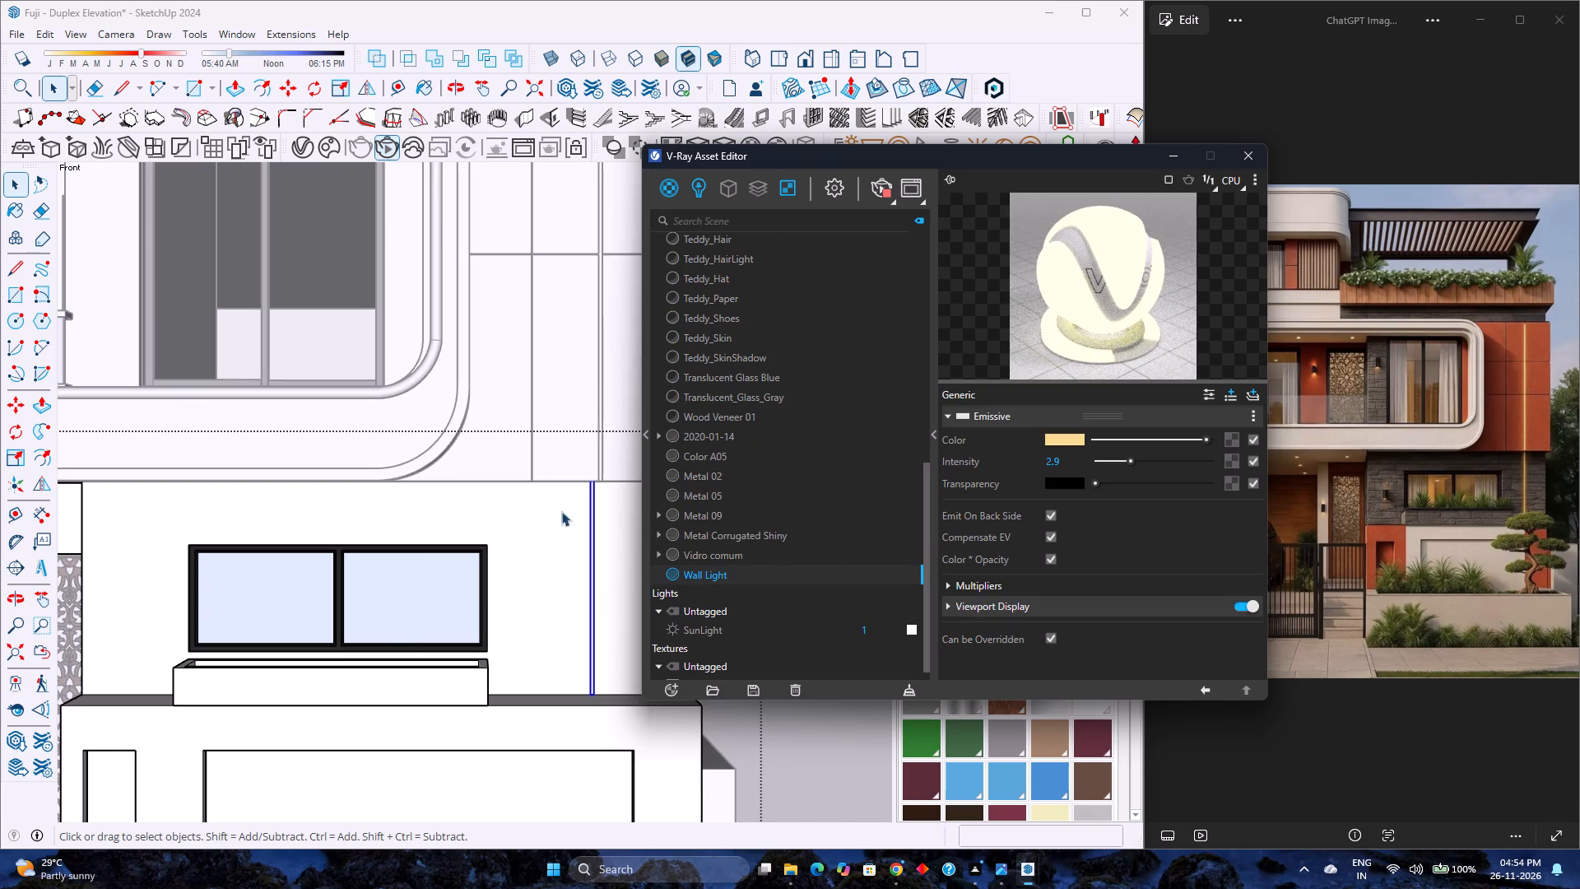
{"action": "double_click", "coordinate": [606, 455]}
{"action": "scroll", "coordinate": [597, 454], "scroll_direction": "up", "scroll_amount": 2}
{"action": "left_click", "coordinate": [602, 454]}
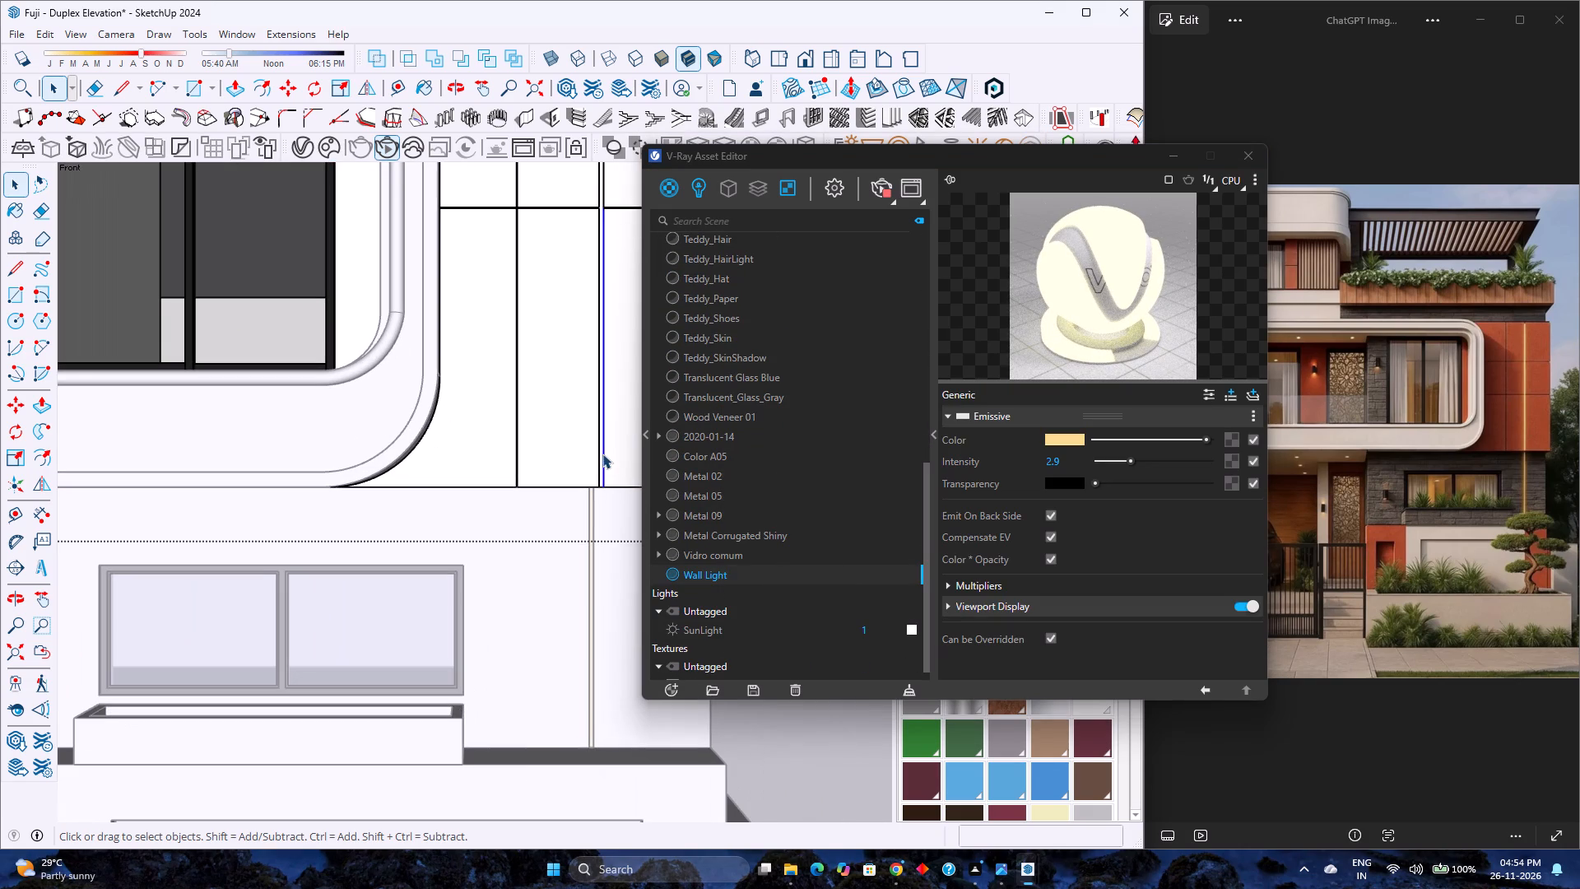
{"action": "scroll", "coordinate": [602, 454], "scroll_direction": "up", "scroll_amount": 14}
{"action": "left_click", "coordinate": [599, 466]}
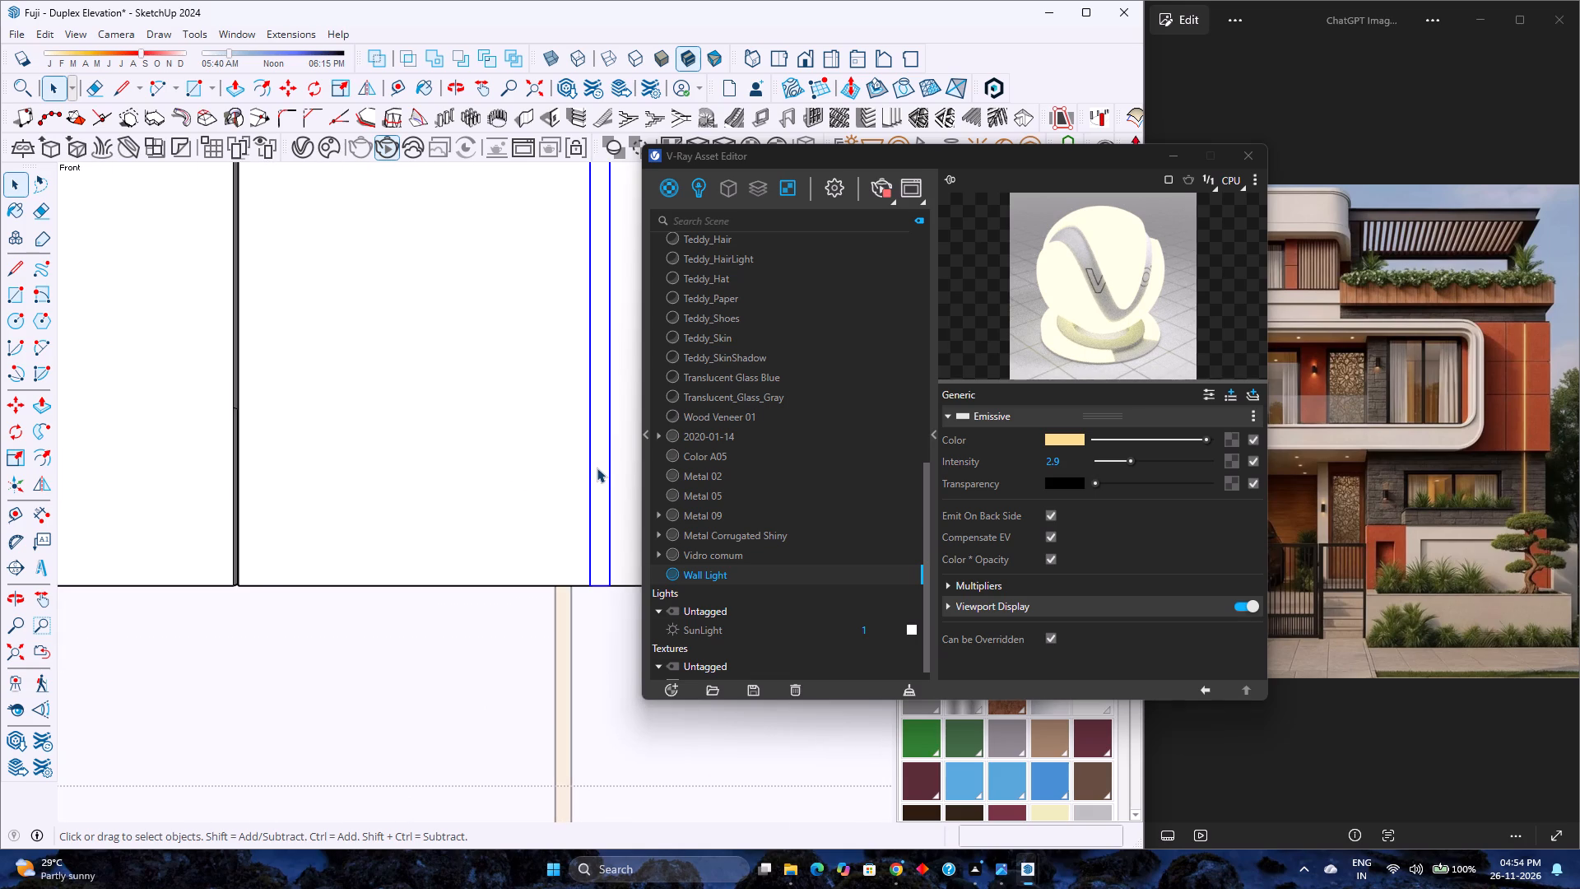
{"action": "right_click", "coordinate": [597, 468]}
{"action": "right_click", "coordinate": [693, 580]}
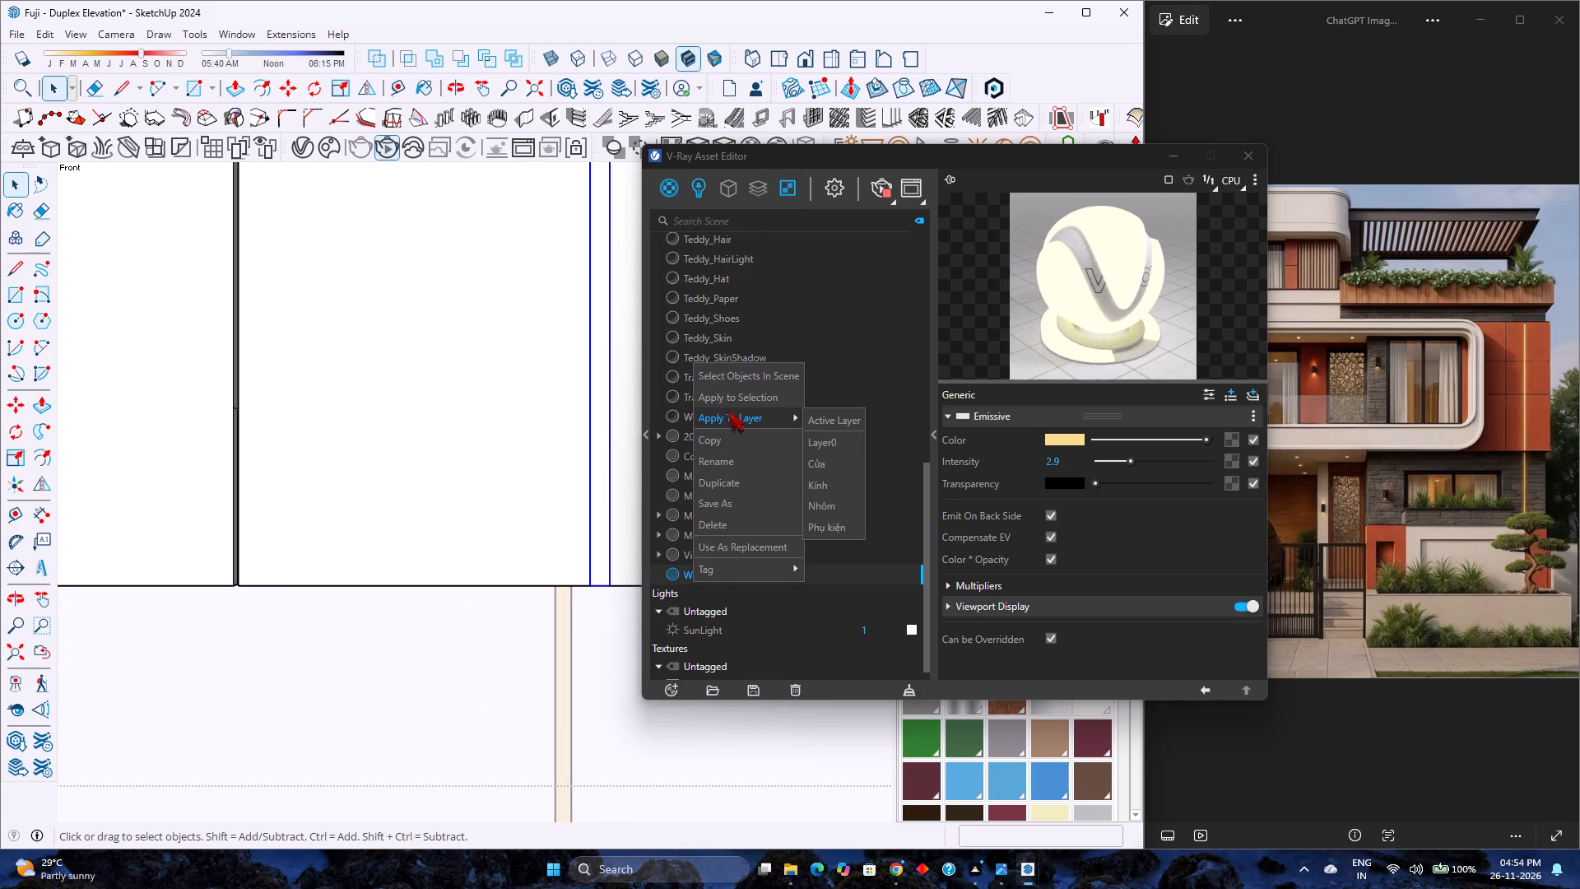
{"action": "left_click", "coordinate": [723, 401]}
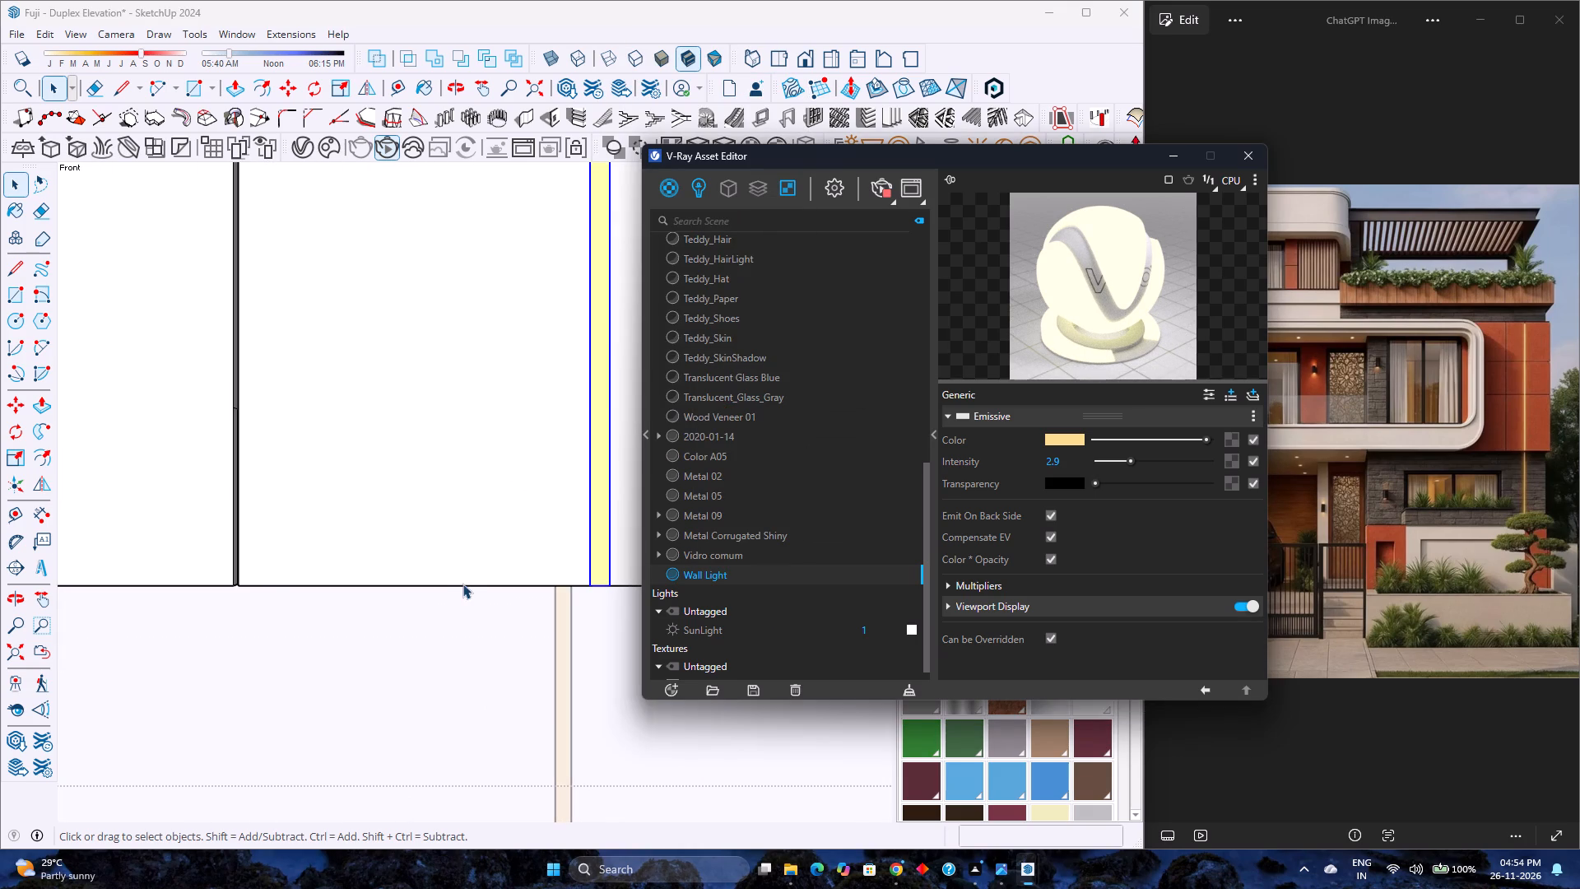
Adjust Wall Light's emissive colour to a warm yellow of RGB 0.98, 0.844, 0.55, and put the asset editor away.
{"action": "scroll", "coordinate": [458, 586], "scroll_direction": "down", "scroll_amount": 15}
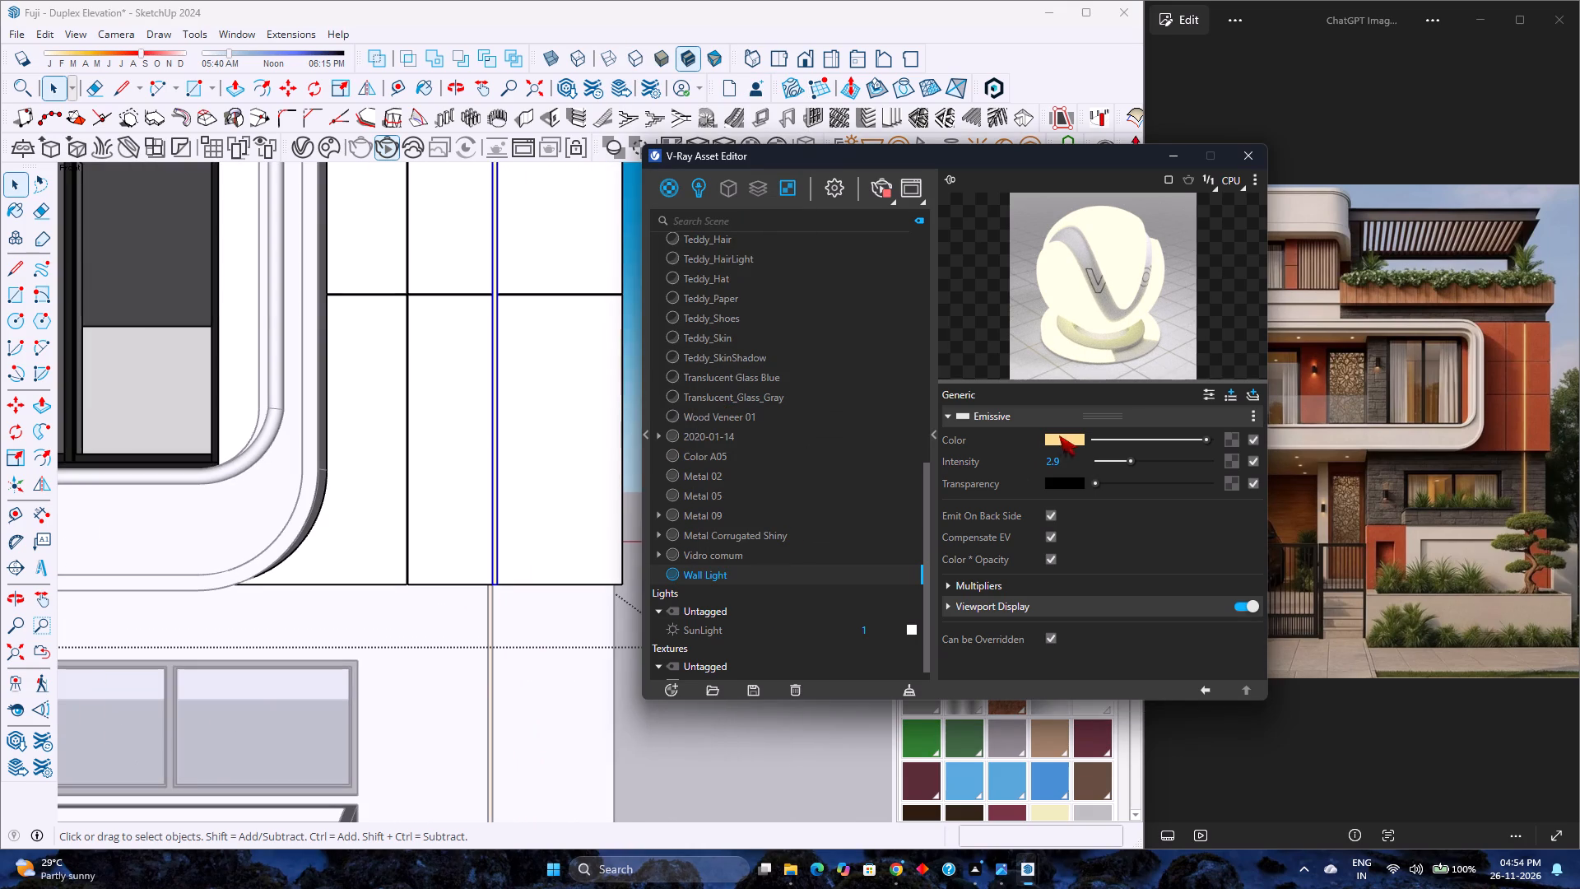
{"action": "left_click", "coordinate": [1060, 440]}
{"action": "left_click_drag", "start_coordinate": [763, 334], "coordinate": [764, 327]}
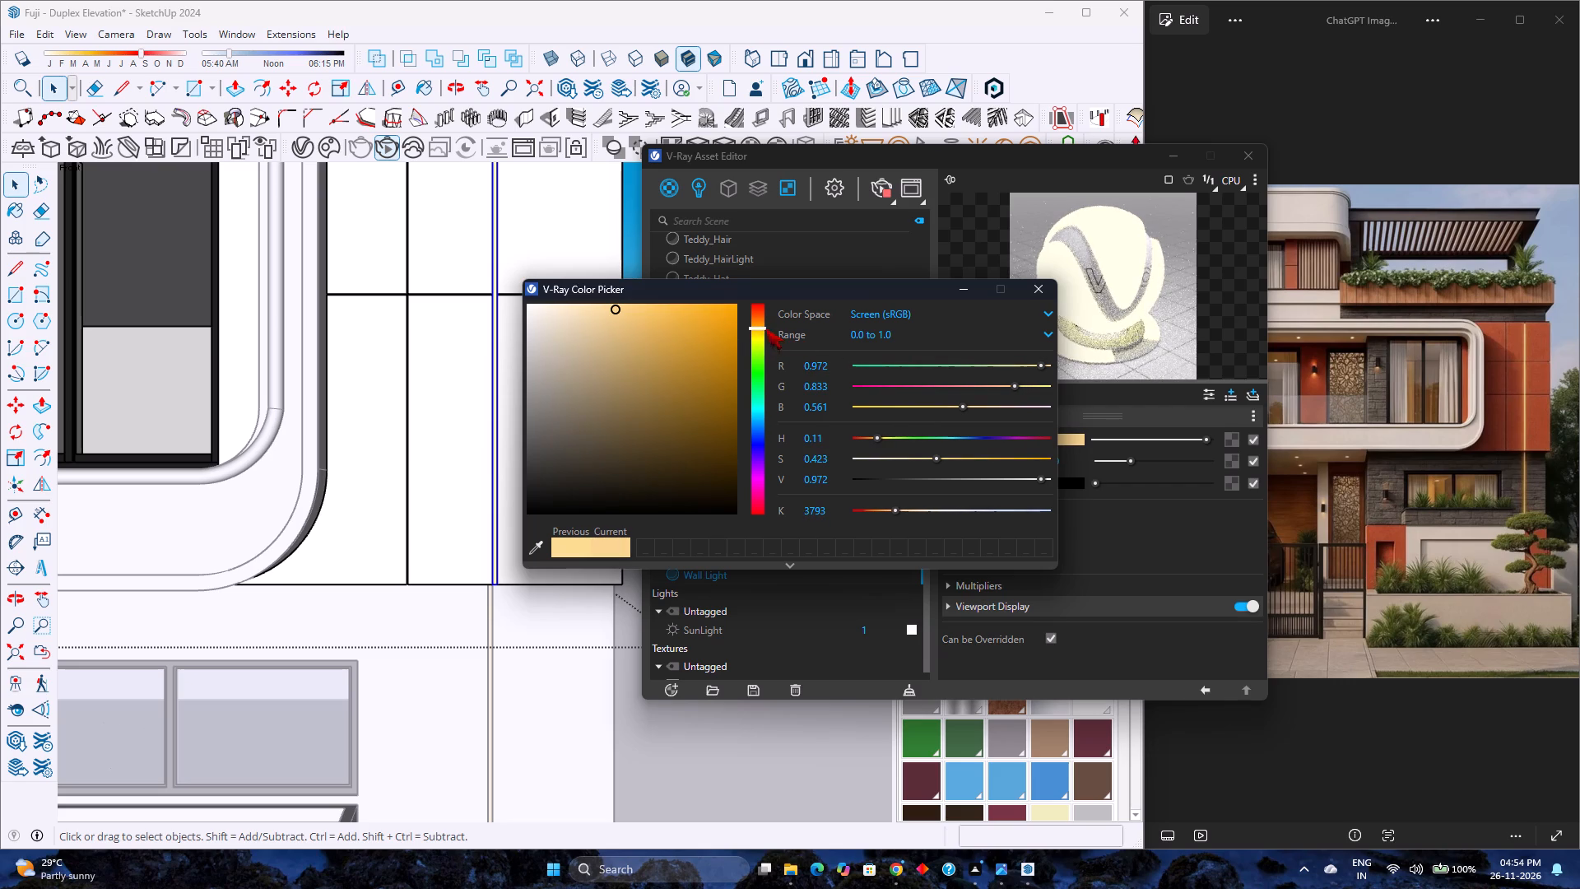
{"action": "left_click", "coordinate": [761, 325]}
{"action": "left_click", "coordinate": [620, 308]}
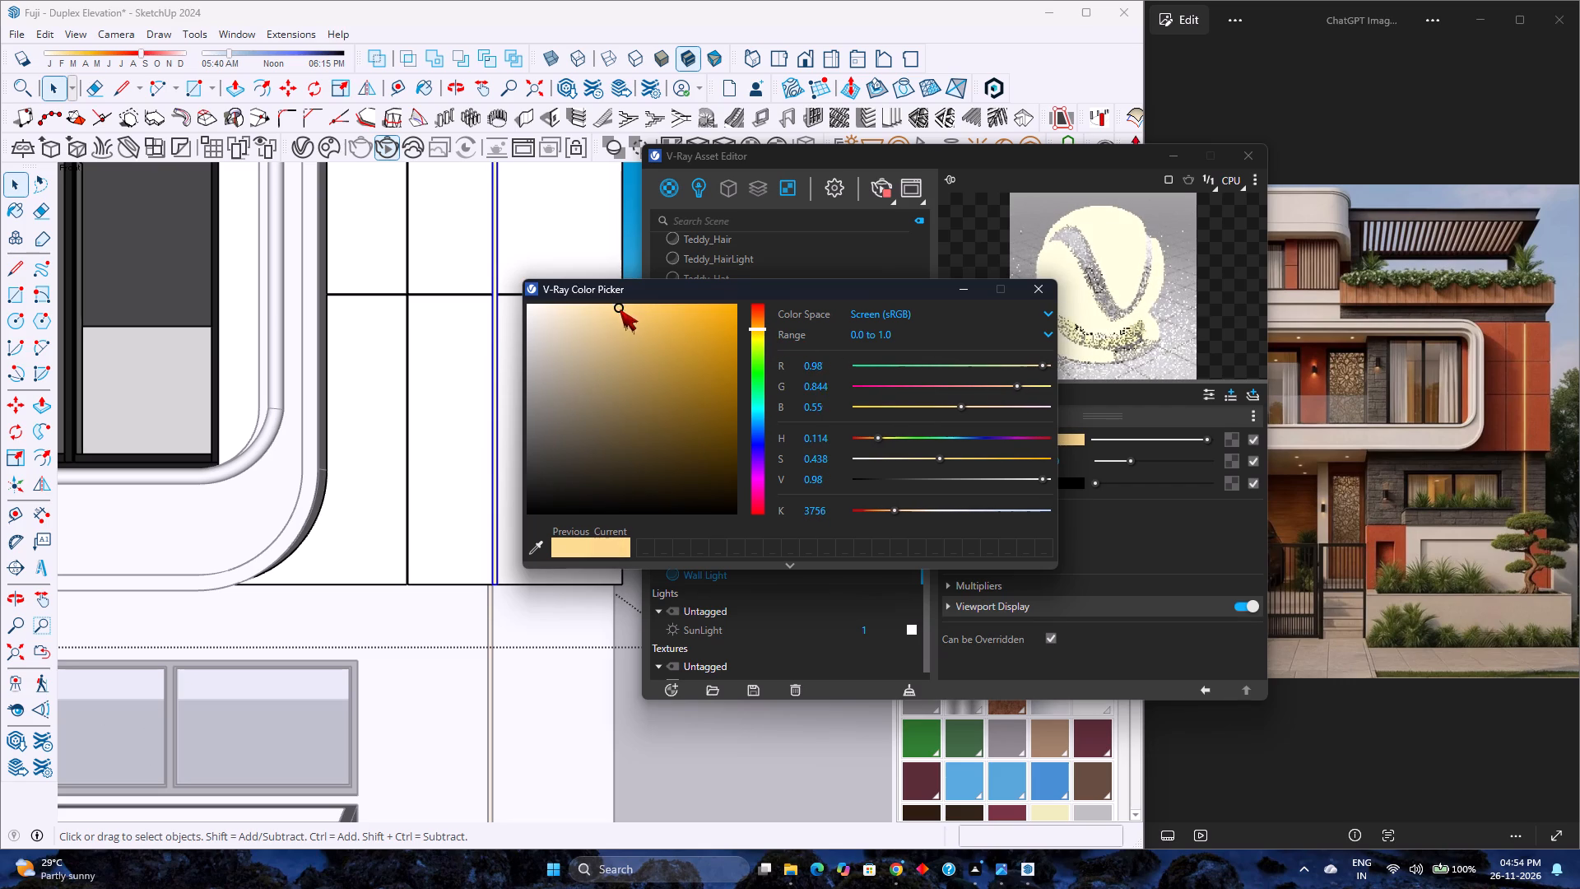
{"action": "left_click", "coordinate": [1047, 289]}
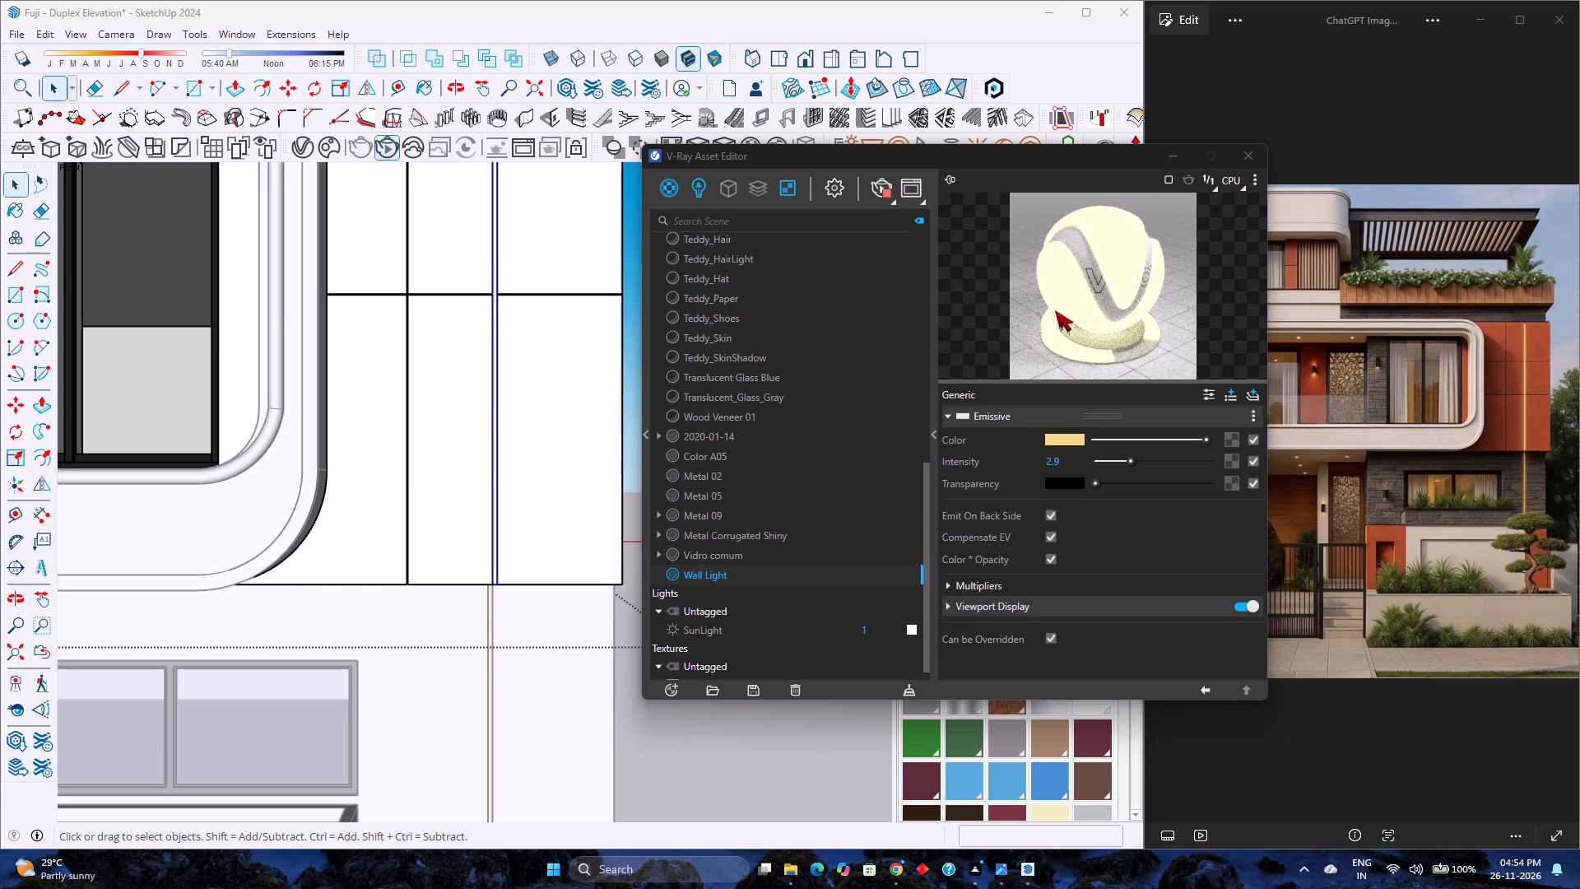
{"action": "left_click", "coordinate": [1173, 158]}
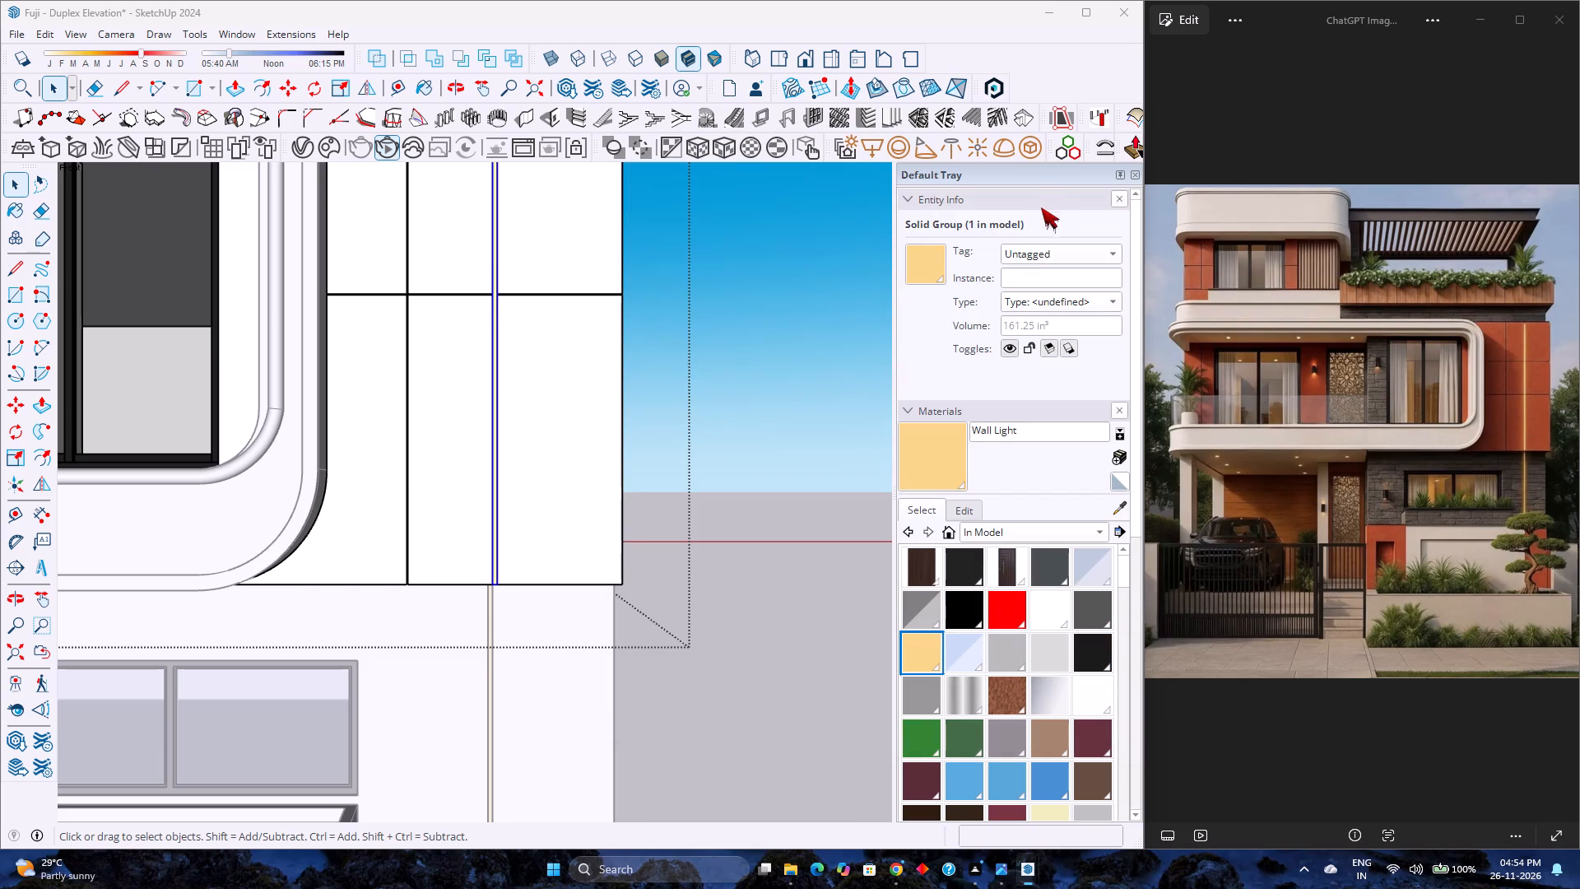
Fit the whole house in front view and examine the lit groove strips in the live V-Ray render.
{"action": "scroll", "coordinate": [763, 393], "scroll_direction": "down", "scroll_amount": 6}
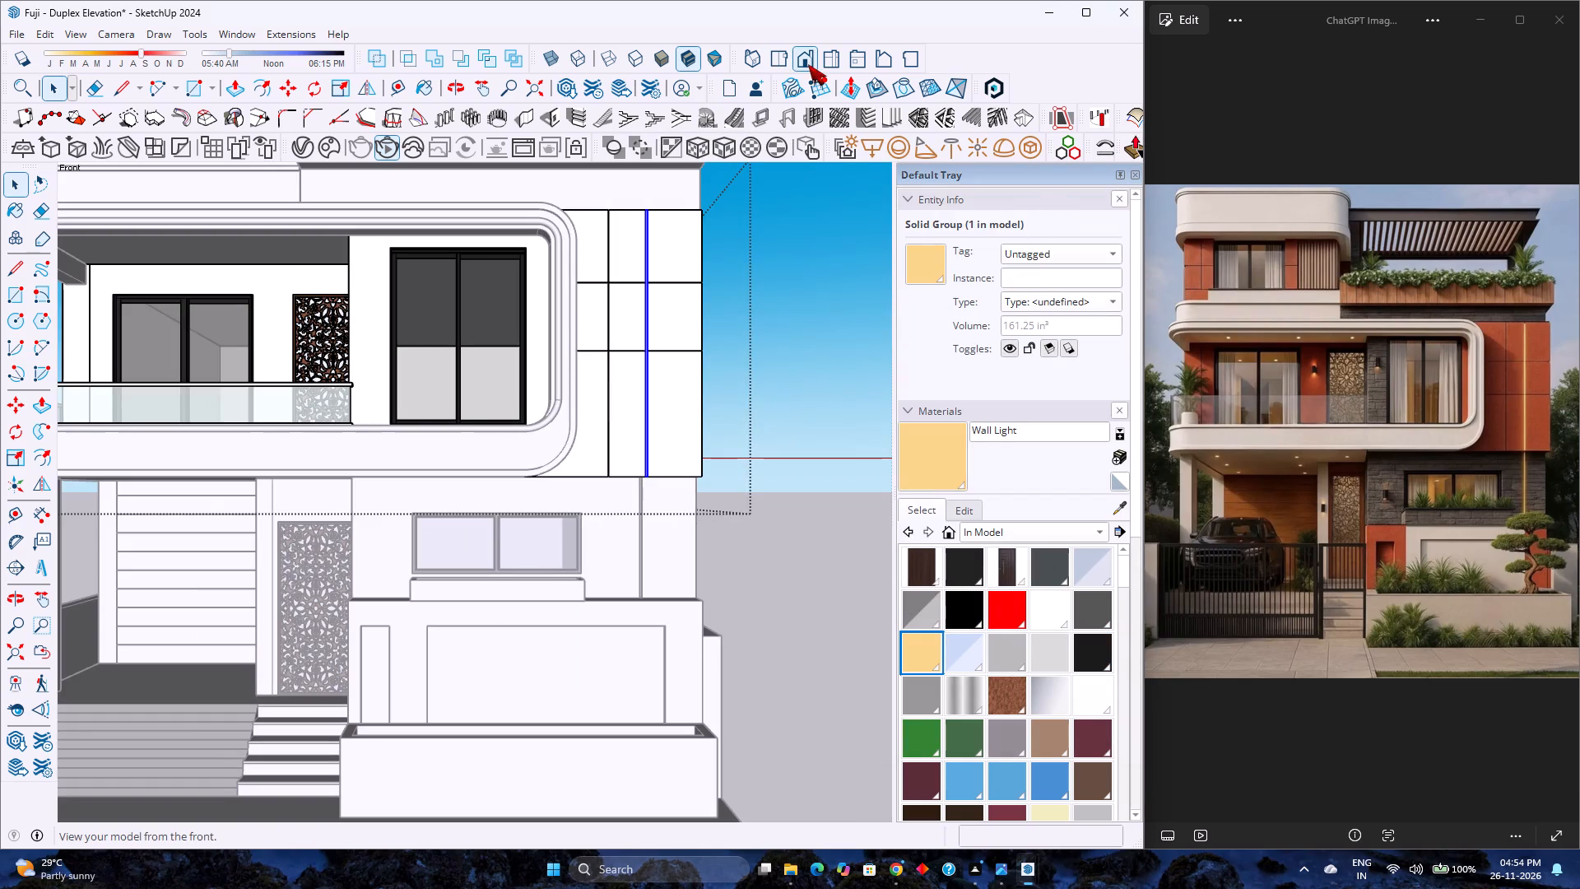
{"action": "left_click", "coordinate": [808, 64]}
{"action": "left_click", "coordinate": [11, 659]}
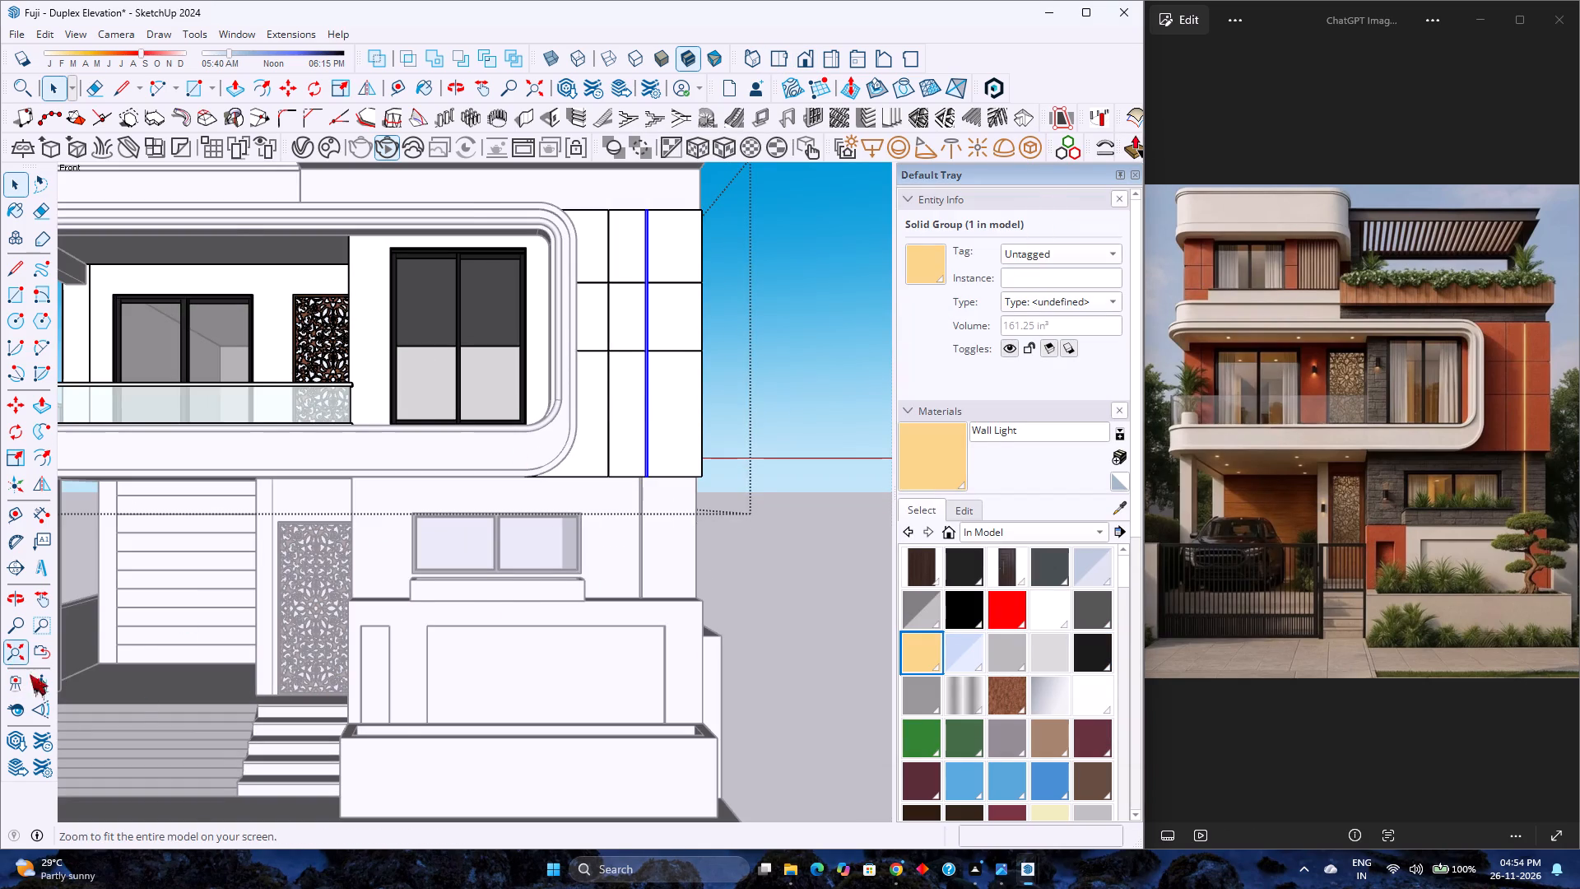
{"action": "left_click", "coordinate": [802, 645]}
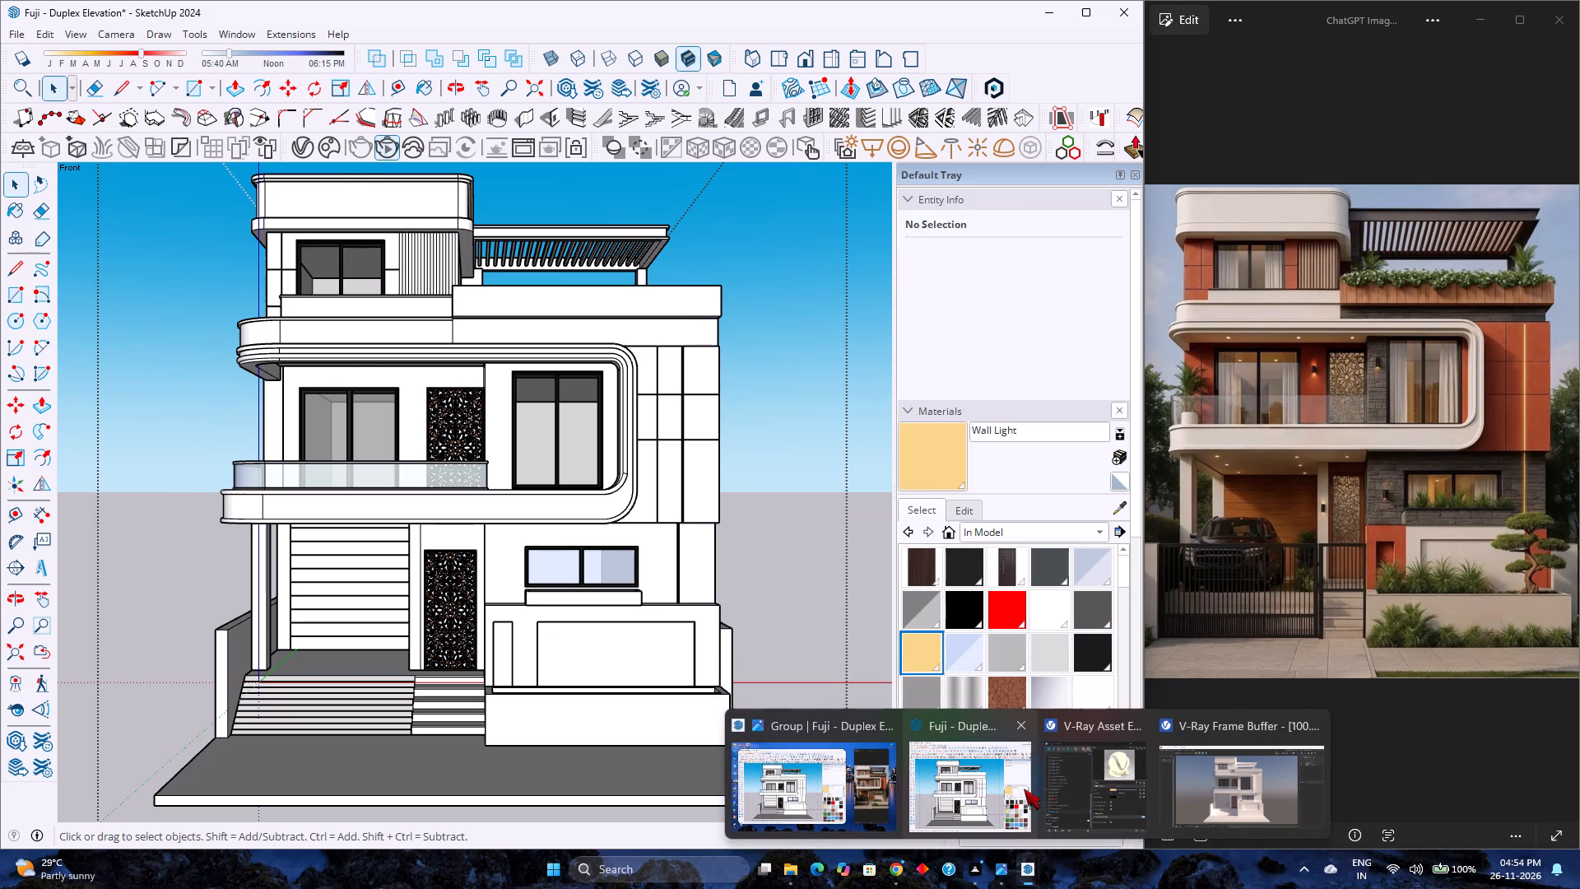
{"action": "left_click", "coordinate": [1247, 775]}
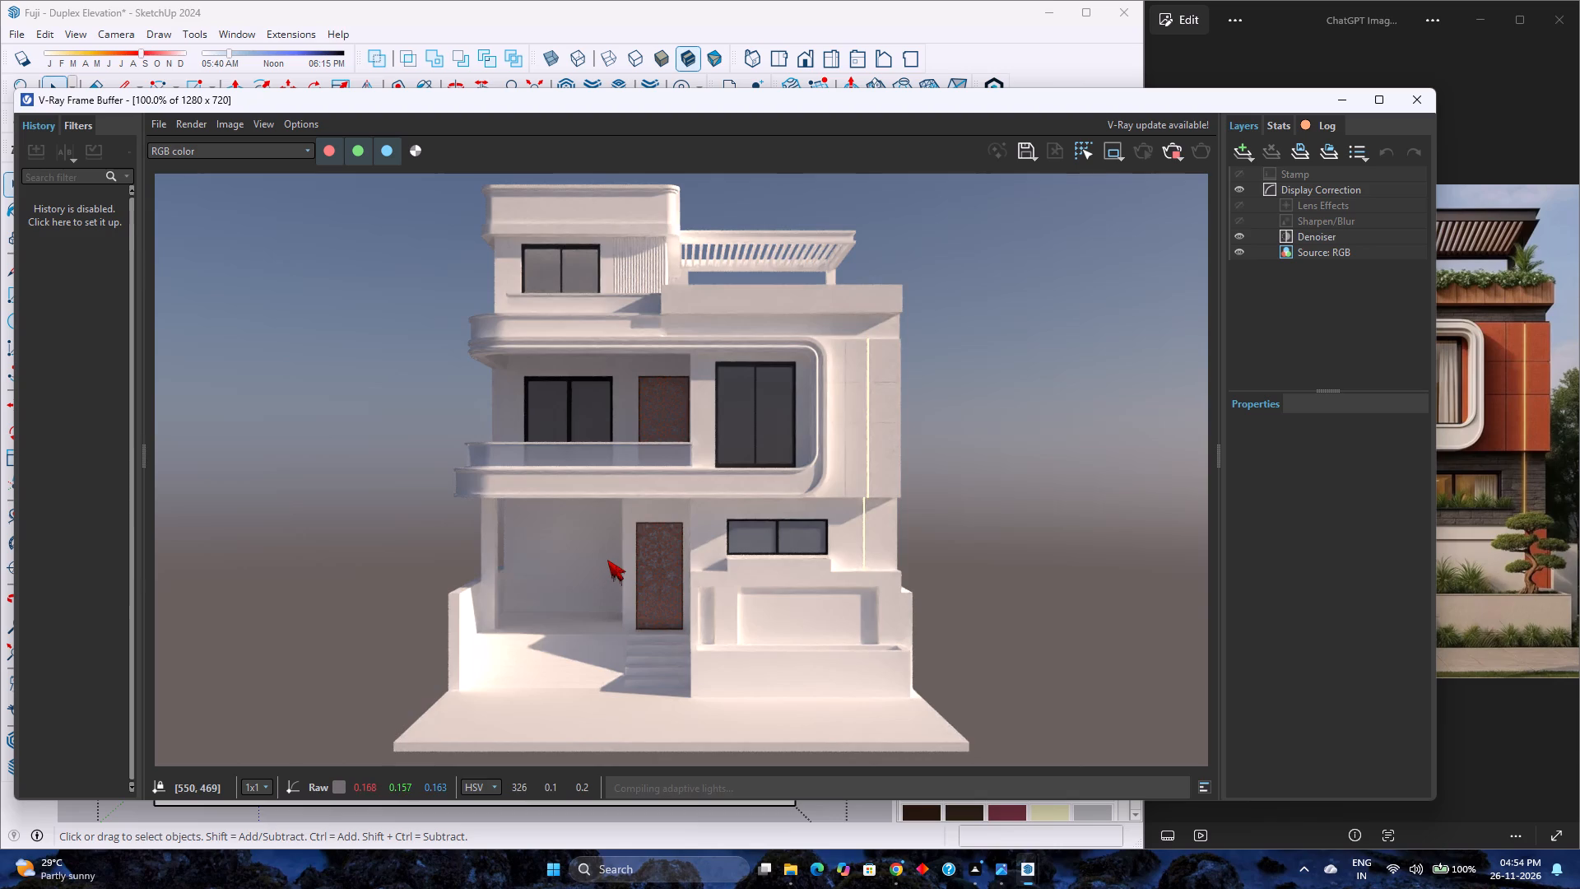
{"action": "scroll", "coordinate": [607, 560], "scroll_direction": "down", "scroll_amount": 4}
{"action": "scroll", "coordinate": [607, 560], "scroll_direction": "up", "scroll_amount": 3}
{"action": "scroll", "coordinate": [607, 560], "scroll_direction": "down", "scroll_amount": 2}
{"action": "scroll", "coordinate": [607, 560], "scroll_direction": "up", "scroll_amount": 2}
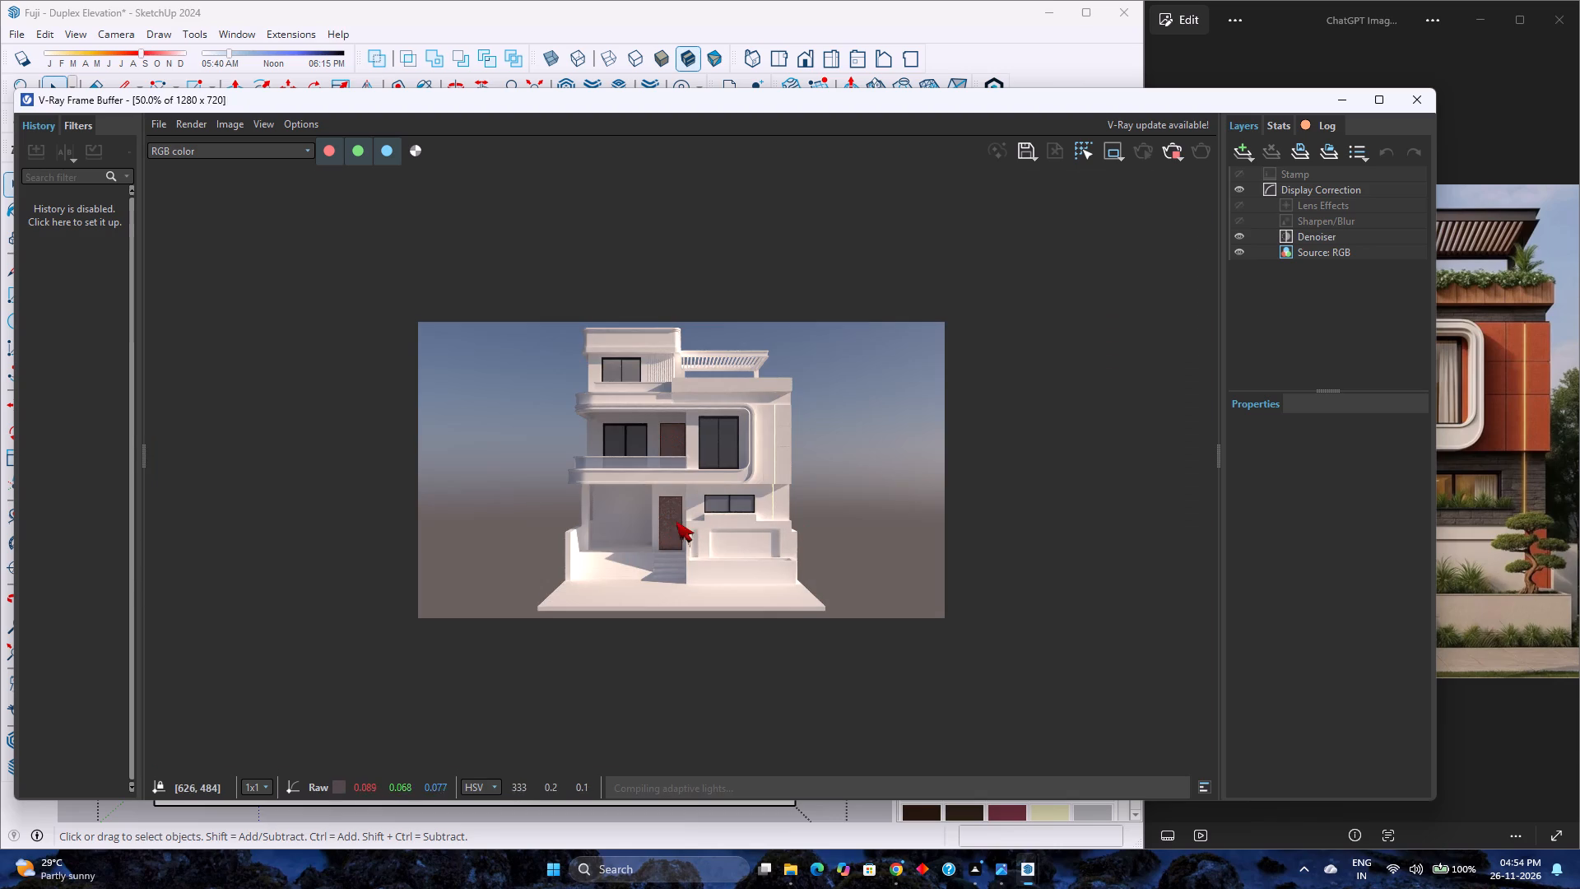
{"action": "left_click", "coordinate": [1343, 100]}
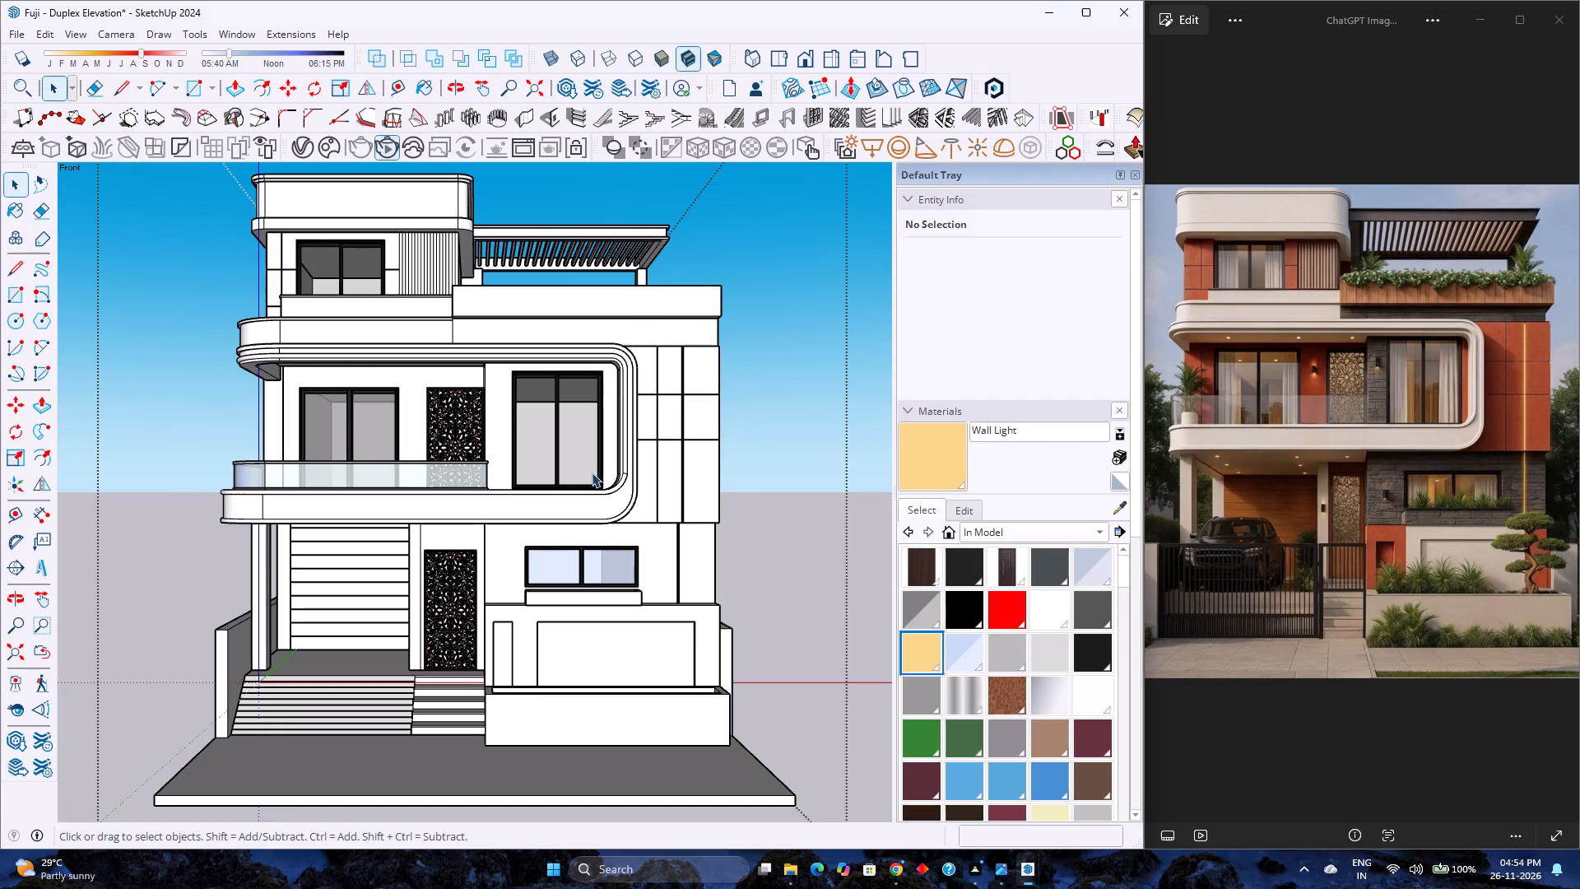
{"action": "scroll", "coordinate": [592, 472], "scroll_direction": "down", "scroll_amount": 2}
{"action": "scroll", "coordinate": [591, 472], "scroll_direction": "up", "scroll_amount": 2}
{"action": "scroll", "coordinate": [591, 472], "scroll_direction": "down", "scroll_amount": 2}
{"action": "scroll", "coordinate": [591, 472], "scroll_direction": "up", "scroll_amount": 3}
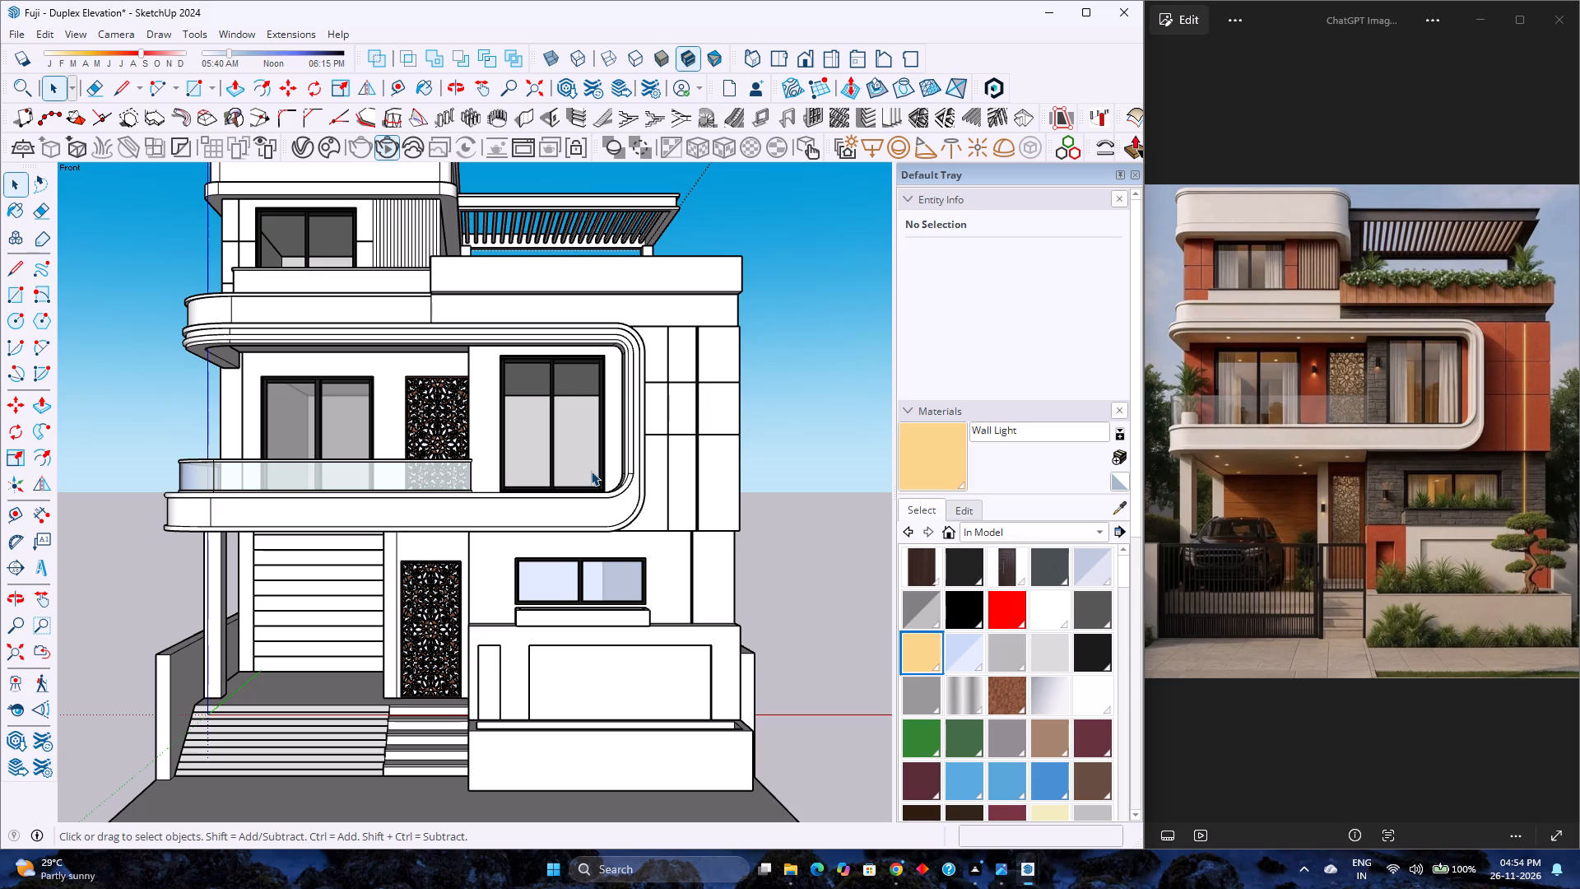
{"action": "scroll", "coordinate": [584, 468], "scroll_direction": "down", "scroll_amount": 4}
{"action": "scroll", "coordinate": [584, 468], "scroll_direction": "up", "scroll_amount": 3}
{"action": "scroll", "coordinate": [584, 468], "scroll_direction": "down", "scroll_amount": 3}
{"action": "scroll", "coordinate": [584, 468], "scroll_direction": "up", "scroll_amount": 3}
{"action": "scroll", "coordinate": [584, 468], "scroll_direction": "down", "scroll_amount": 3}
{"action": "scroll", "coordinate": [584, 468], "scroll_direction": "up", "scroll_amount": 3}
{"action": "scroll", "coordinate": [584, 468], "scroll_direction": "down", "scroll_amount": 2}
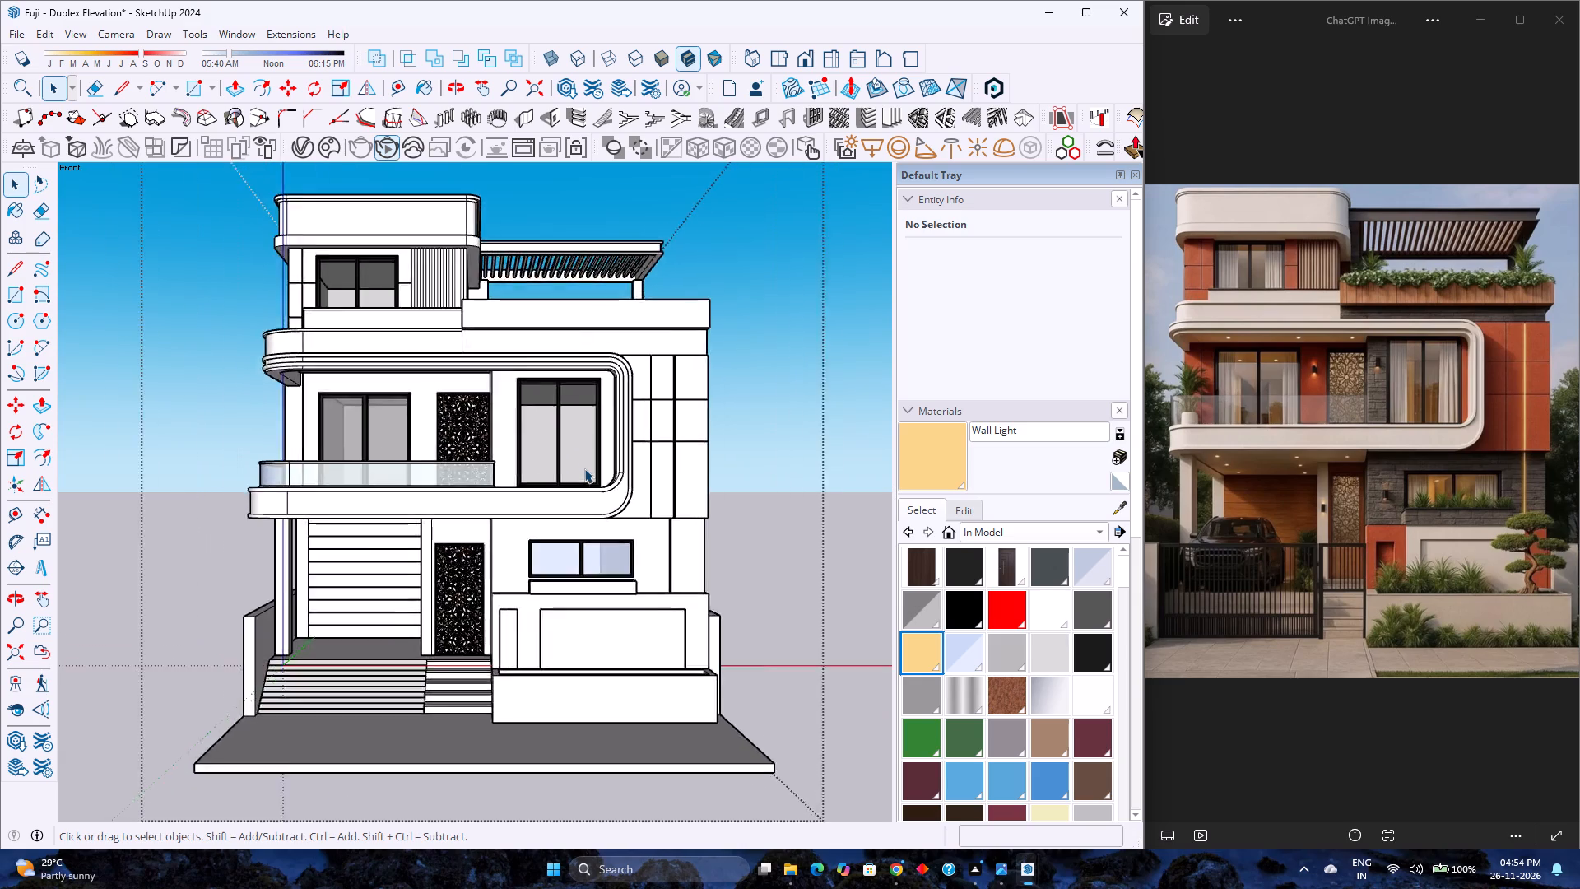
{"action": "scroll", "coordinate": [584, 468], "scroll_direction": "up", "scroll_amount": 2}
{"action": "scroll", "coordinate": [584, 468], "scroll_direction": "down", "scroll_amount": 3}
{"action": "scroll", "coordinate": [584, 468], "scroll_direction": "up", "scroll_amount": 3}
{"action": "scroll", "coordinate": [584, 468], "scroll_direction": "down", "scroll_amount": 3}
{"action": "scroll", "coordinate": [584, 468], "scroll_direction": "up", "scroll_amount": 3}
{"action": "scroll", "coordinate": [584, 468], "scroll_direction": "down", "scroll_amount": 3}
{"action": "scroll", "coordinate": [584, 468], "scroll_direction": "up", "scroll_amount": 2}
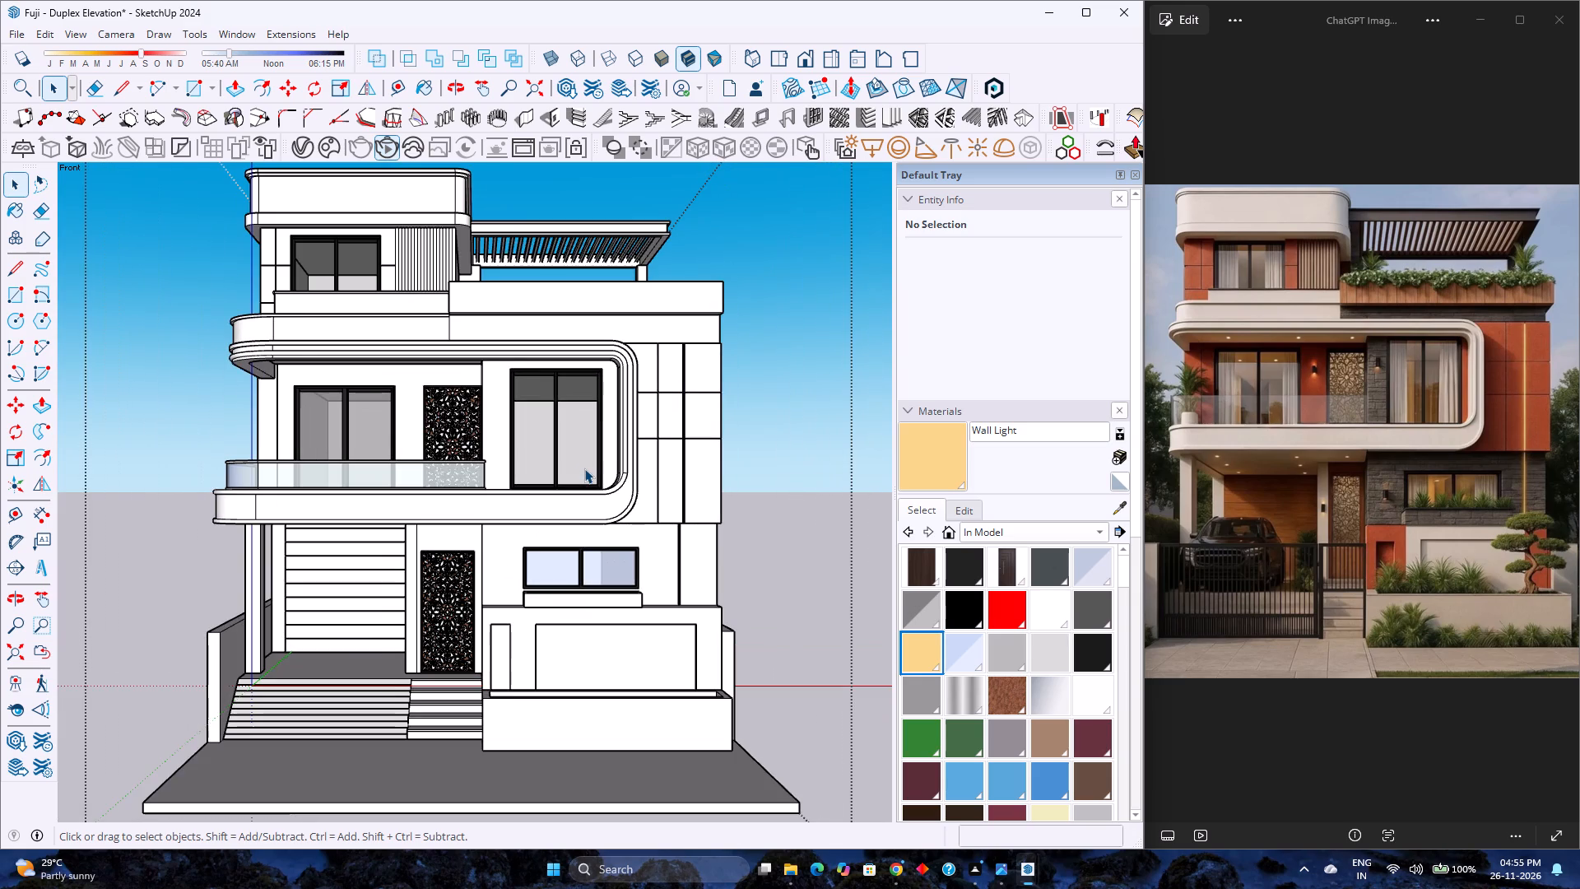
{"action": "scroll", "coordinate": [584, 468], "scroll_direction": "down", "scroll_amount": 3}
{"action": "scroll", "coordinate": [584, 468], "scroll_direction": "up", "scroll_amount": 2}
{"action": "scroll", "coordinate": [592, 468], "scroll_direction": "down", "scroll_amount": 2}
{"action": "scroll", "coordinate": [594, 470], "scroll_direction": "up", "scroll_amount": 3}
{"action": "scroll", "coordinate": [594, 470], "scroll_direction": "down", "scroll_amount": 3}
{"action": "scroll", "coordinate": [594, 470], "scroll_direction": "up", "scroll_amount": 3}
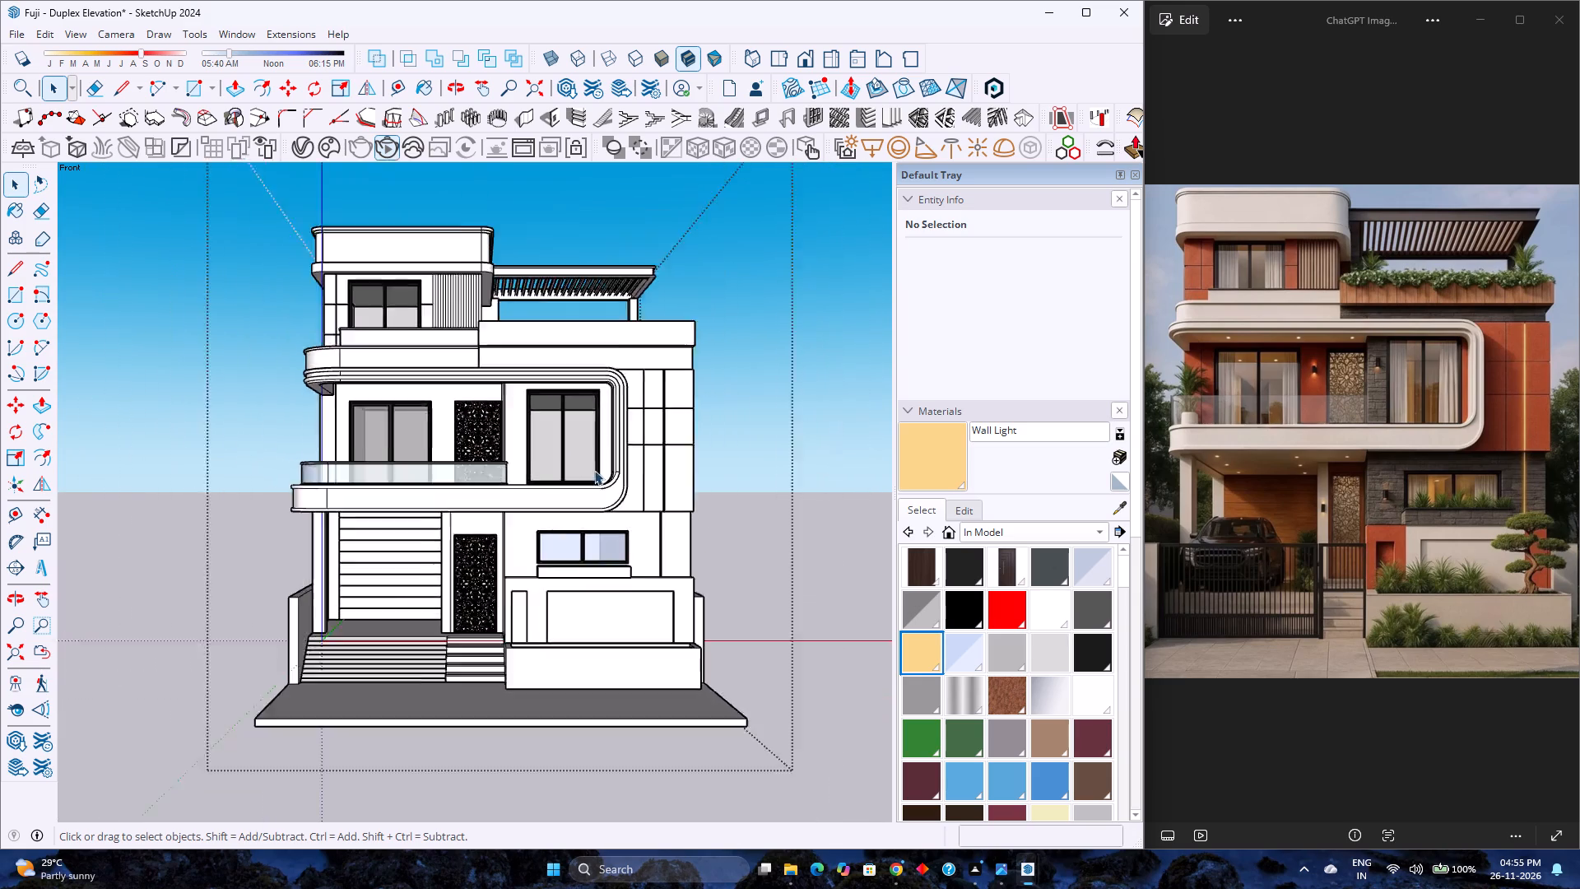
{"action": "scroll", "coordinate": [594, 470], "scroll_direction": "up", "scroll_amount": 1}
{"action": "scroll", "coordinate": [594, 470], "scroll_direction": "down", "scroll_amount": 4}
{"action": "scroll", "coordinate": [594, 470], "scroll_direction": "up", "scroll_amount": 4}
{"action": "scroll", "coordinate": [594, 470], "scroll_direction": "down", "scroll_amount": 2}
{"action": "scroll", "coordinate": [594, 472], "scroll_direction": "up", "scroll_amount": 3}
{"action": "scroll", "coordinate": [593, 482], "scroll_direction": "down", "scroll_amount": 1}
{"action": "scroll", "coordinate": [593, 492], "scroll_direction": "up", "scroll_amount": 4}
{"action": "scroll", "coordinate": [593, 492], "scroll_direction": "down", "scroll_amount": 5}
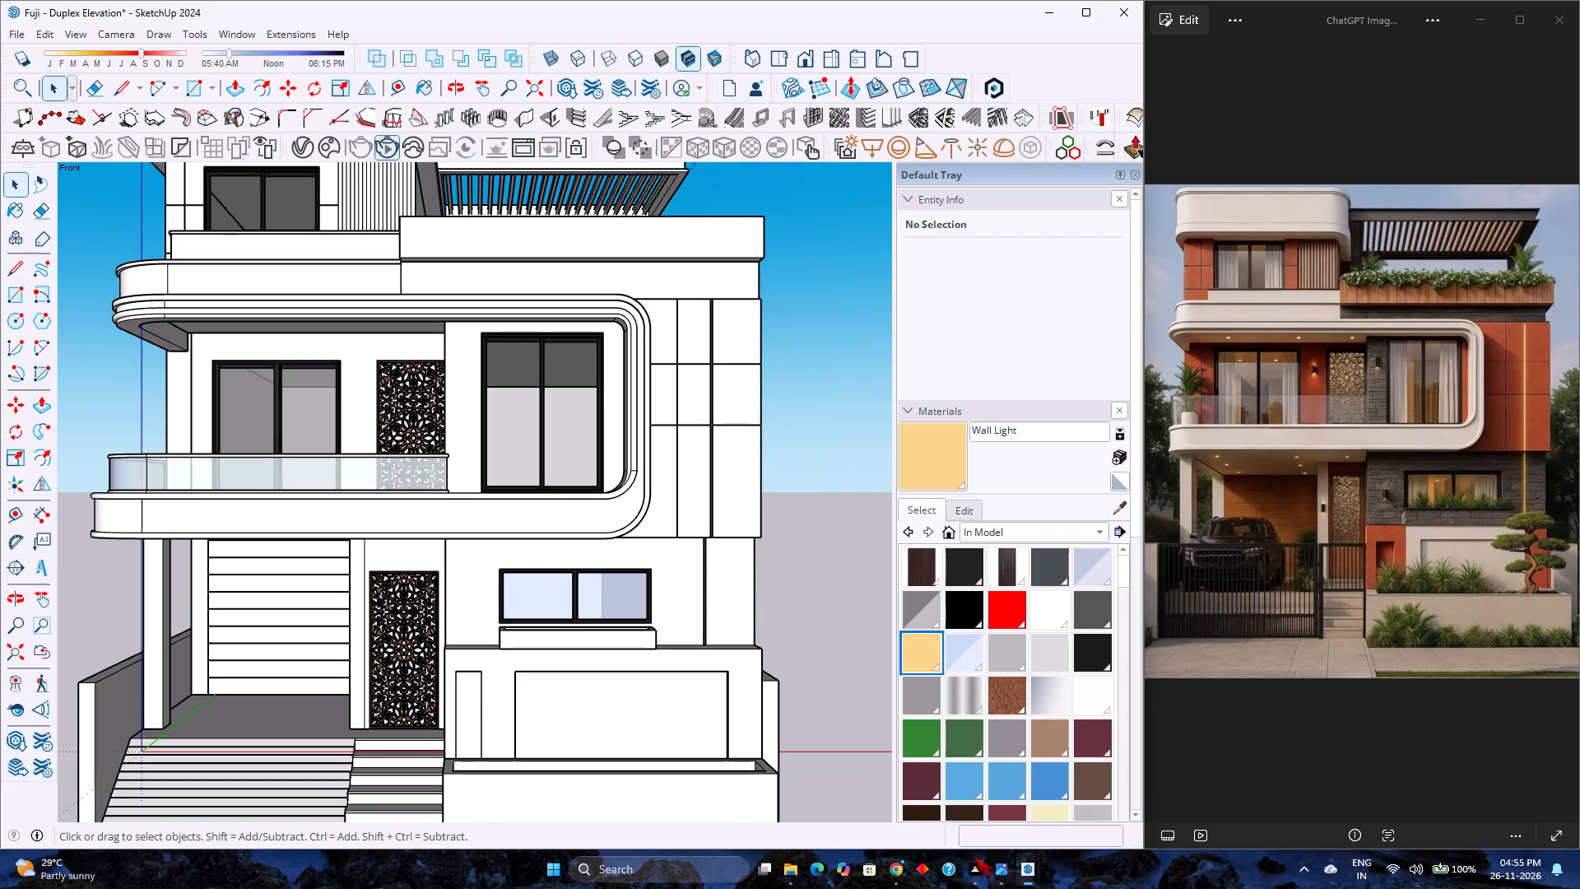
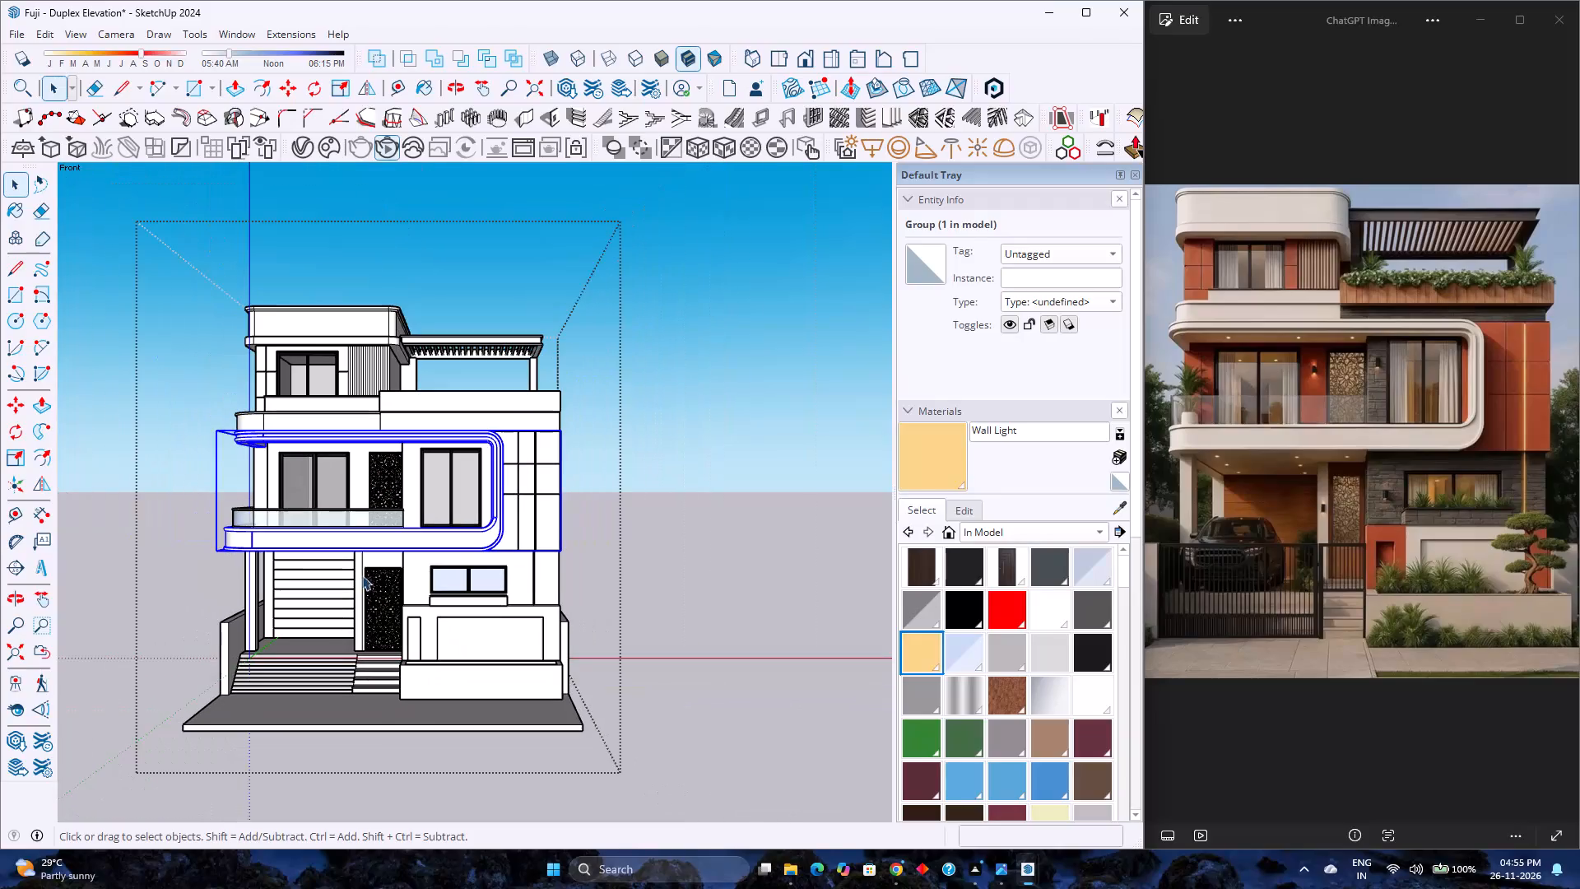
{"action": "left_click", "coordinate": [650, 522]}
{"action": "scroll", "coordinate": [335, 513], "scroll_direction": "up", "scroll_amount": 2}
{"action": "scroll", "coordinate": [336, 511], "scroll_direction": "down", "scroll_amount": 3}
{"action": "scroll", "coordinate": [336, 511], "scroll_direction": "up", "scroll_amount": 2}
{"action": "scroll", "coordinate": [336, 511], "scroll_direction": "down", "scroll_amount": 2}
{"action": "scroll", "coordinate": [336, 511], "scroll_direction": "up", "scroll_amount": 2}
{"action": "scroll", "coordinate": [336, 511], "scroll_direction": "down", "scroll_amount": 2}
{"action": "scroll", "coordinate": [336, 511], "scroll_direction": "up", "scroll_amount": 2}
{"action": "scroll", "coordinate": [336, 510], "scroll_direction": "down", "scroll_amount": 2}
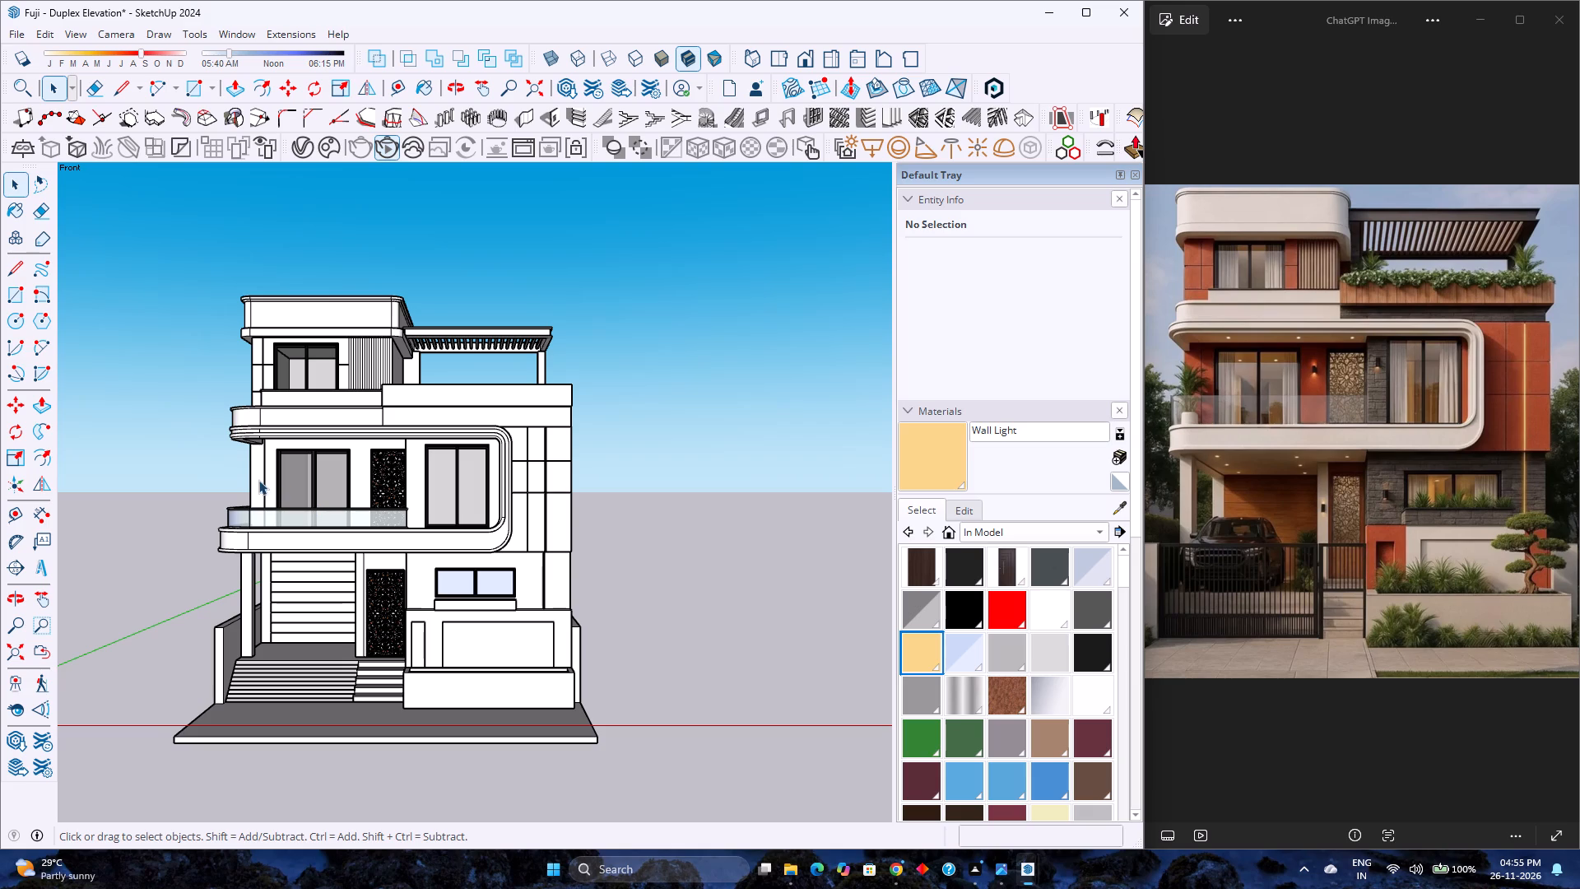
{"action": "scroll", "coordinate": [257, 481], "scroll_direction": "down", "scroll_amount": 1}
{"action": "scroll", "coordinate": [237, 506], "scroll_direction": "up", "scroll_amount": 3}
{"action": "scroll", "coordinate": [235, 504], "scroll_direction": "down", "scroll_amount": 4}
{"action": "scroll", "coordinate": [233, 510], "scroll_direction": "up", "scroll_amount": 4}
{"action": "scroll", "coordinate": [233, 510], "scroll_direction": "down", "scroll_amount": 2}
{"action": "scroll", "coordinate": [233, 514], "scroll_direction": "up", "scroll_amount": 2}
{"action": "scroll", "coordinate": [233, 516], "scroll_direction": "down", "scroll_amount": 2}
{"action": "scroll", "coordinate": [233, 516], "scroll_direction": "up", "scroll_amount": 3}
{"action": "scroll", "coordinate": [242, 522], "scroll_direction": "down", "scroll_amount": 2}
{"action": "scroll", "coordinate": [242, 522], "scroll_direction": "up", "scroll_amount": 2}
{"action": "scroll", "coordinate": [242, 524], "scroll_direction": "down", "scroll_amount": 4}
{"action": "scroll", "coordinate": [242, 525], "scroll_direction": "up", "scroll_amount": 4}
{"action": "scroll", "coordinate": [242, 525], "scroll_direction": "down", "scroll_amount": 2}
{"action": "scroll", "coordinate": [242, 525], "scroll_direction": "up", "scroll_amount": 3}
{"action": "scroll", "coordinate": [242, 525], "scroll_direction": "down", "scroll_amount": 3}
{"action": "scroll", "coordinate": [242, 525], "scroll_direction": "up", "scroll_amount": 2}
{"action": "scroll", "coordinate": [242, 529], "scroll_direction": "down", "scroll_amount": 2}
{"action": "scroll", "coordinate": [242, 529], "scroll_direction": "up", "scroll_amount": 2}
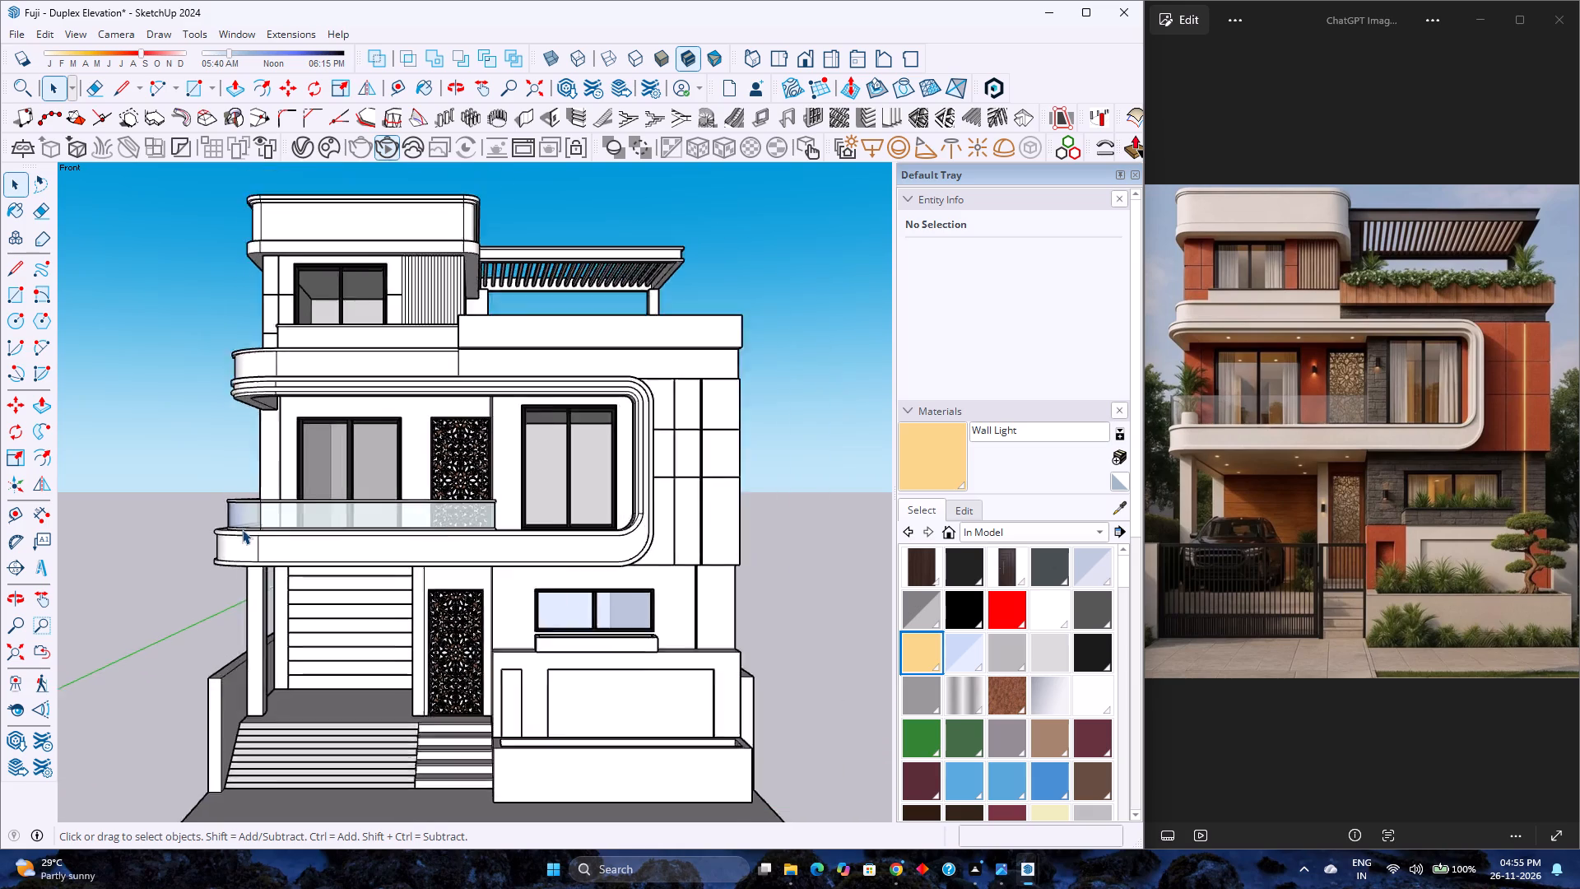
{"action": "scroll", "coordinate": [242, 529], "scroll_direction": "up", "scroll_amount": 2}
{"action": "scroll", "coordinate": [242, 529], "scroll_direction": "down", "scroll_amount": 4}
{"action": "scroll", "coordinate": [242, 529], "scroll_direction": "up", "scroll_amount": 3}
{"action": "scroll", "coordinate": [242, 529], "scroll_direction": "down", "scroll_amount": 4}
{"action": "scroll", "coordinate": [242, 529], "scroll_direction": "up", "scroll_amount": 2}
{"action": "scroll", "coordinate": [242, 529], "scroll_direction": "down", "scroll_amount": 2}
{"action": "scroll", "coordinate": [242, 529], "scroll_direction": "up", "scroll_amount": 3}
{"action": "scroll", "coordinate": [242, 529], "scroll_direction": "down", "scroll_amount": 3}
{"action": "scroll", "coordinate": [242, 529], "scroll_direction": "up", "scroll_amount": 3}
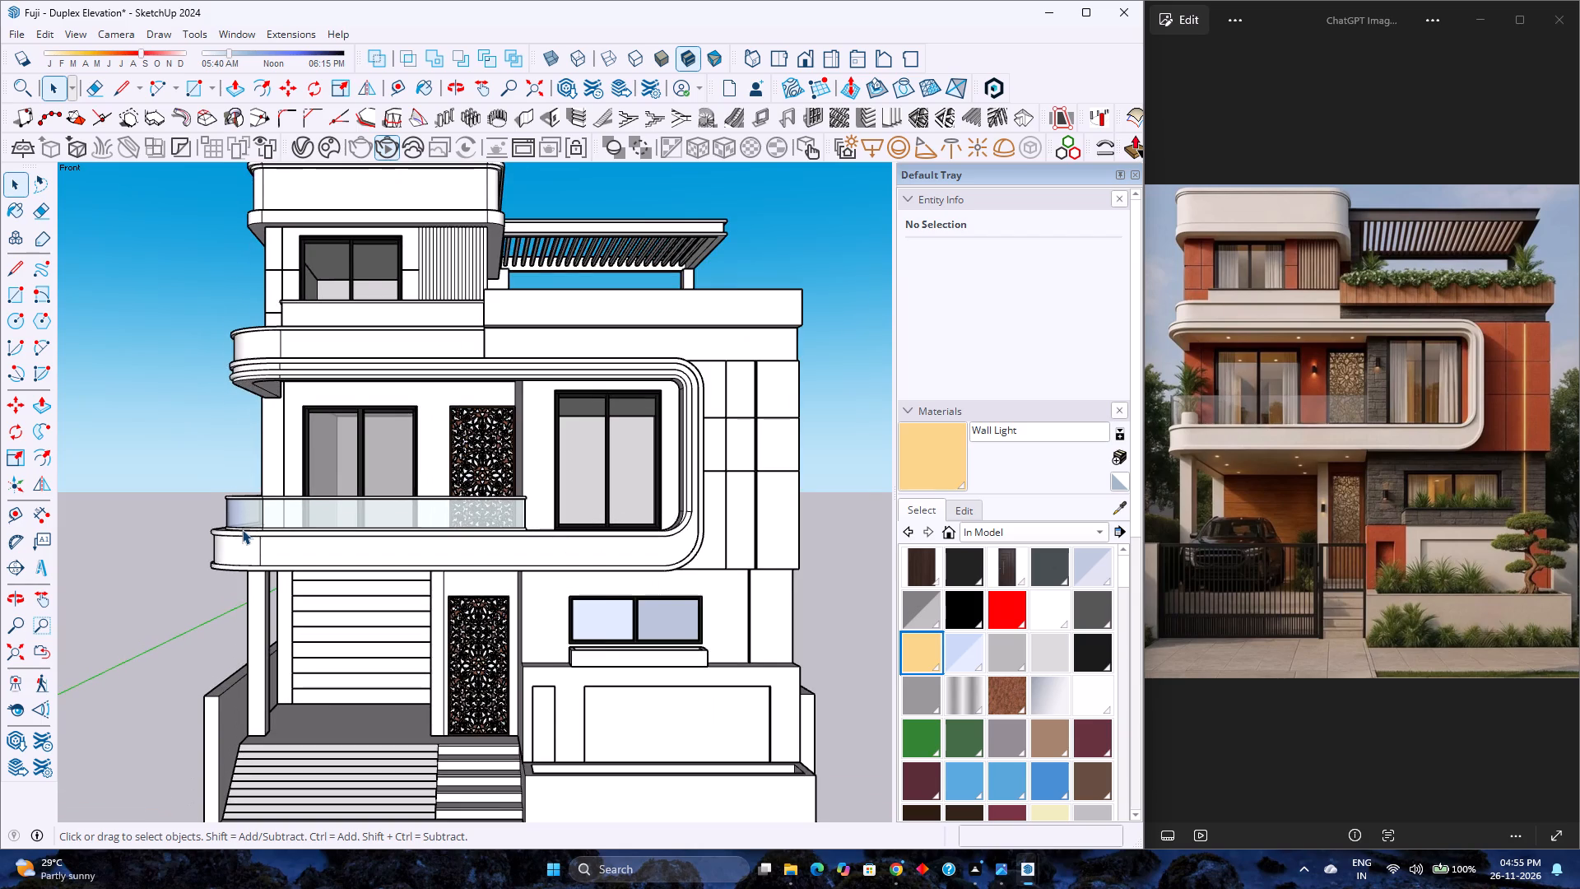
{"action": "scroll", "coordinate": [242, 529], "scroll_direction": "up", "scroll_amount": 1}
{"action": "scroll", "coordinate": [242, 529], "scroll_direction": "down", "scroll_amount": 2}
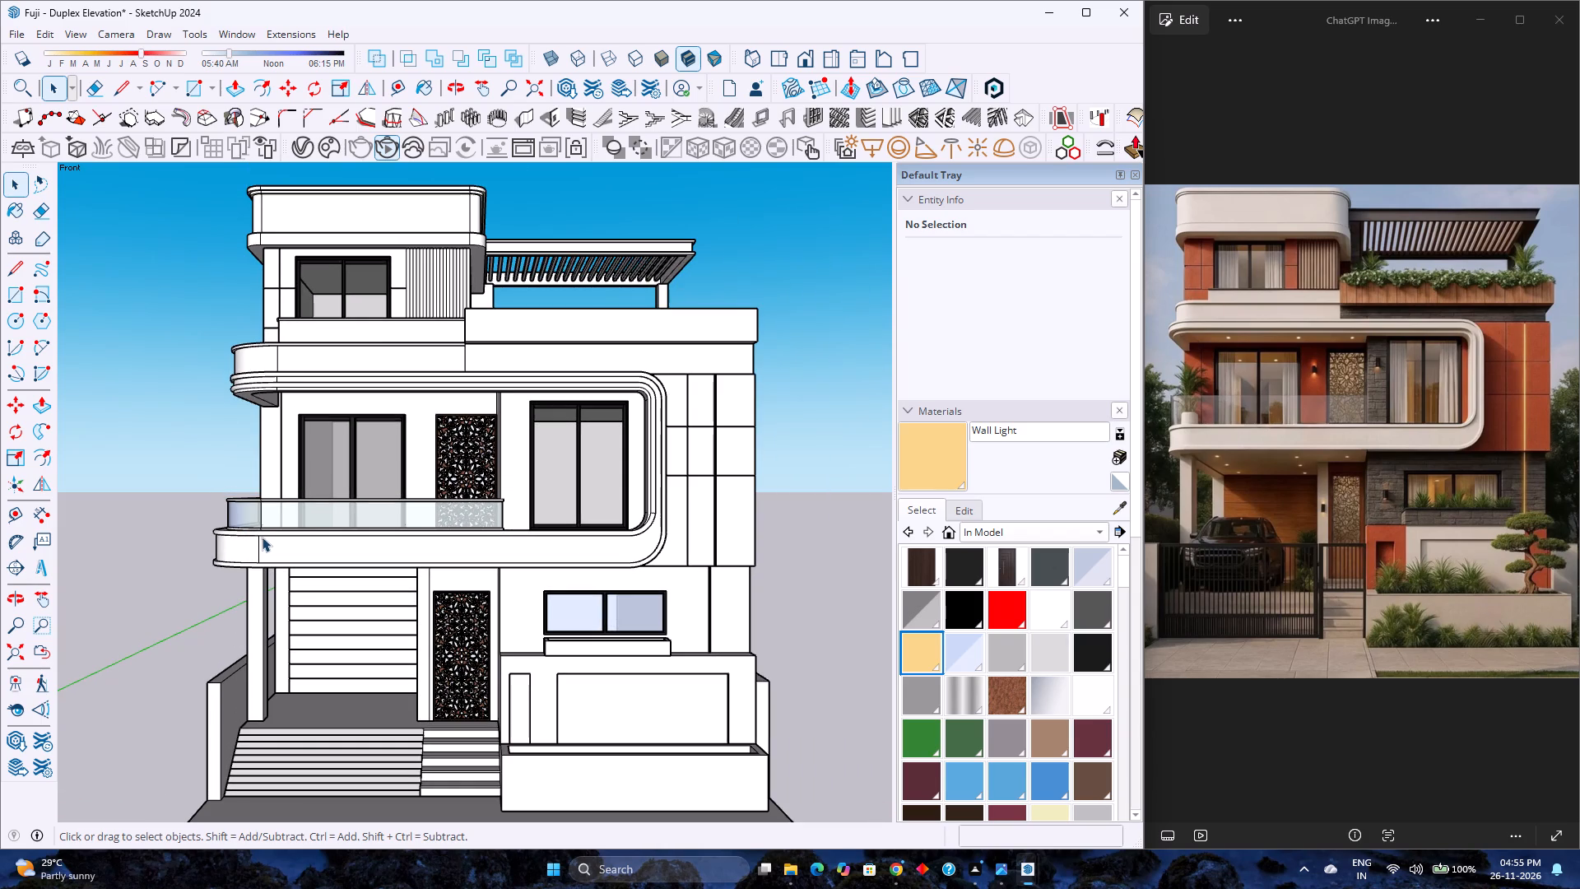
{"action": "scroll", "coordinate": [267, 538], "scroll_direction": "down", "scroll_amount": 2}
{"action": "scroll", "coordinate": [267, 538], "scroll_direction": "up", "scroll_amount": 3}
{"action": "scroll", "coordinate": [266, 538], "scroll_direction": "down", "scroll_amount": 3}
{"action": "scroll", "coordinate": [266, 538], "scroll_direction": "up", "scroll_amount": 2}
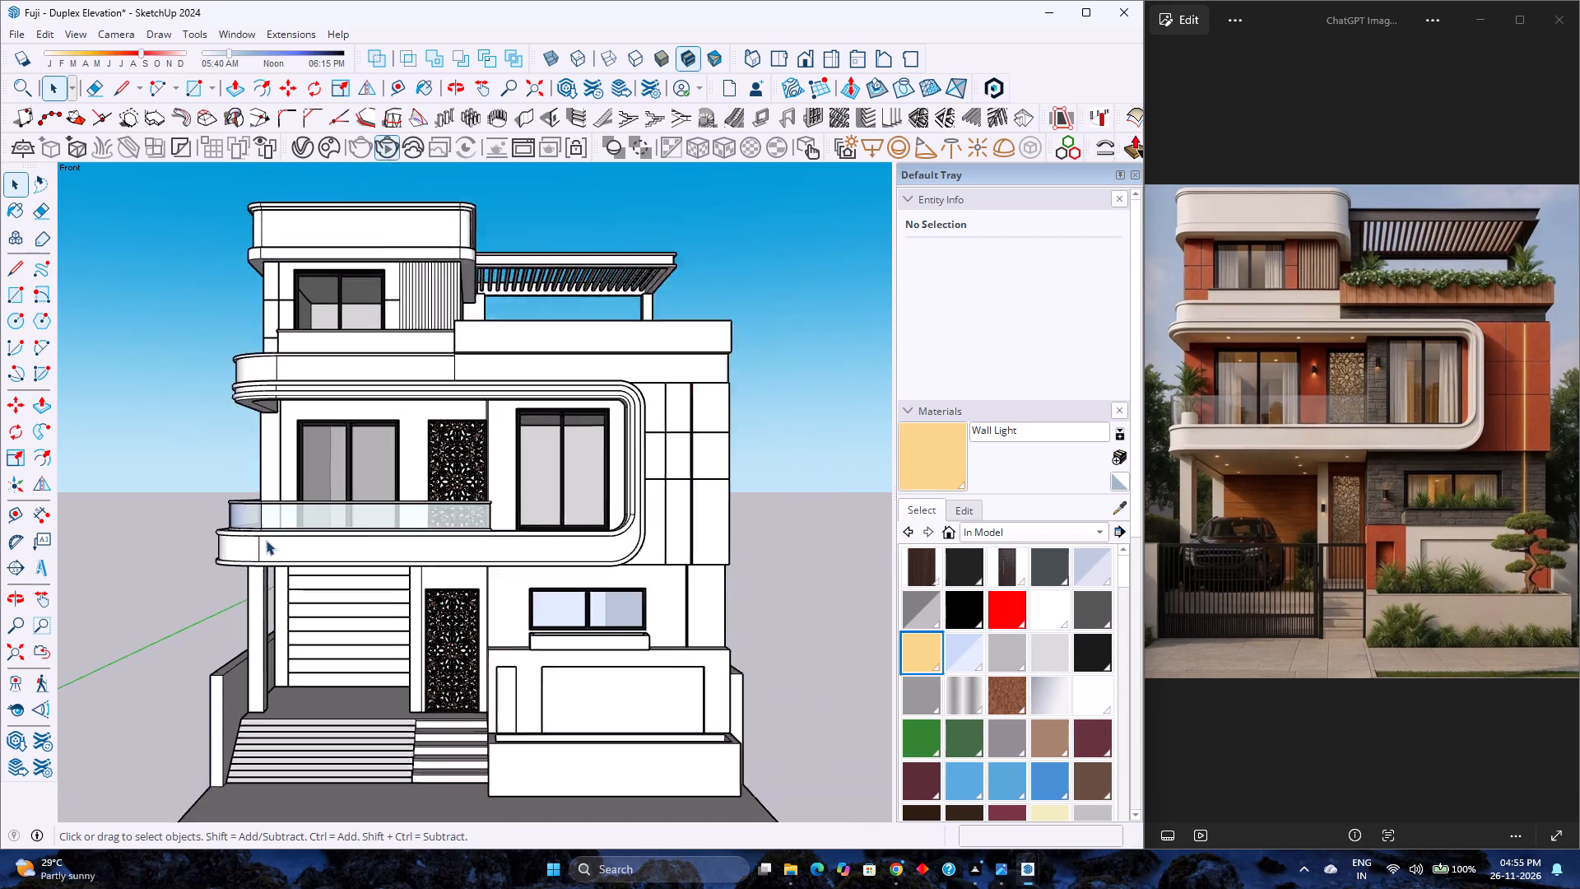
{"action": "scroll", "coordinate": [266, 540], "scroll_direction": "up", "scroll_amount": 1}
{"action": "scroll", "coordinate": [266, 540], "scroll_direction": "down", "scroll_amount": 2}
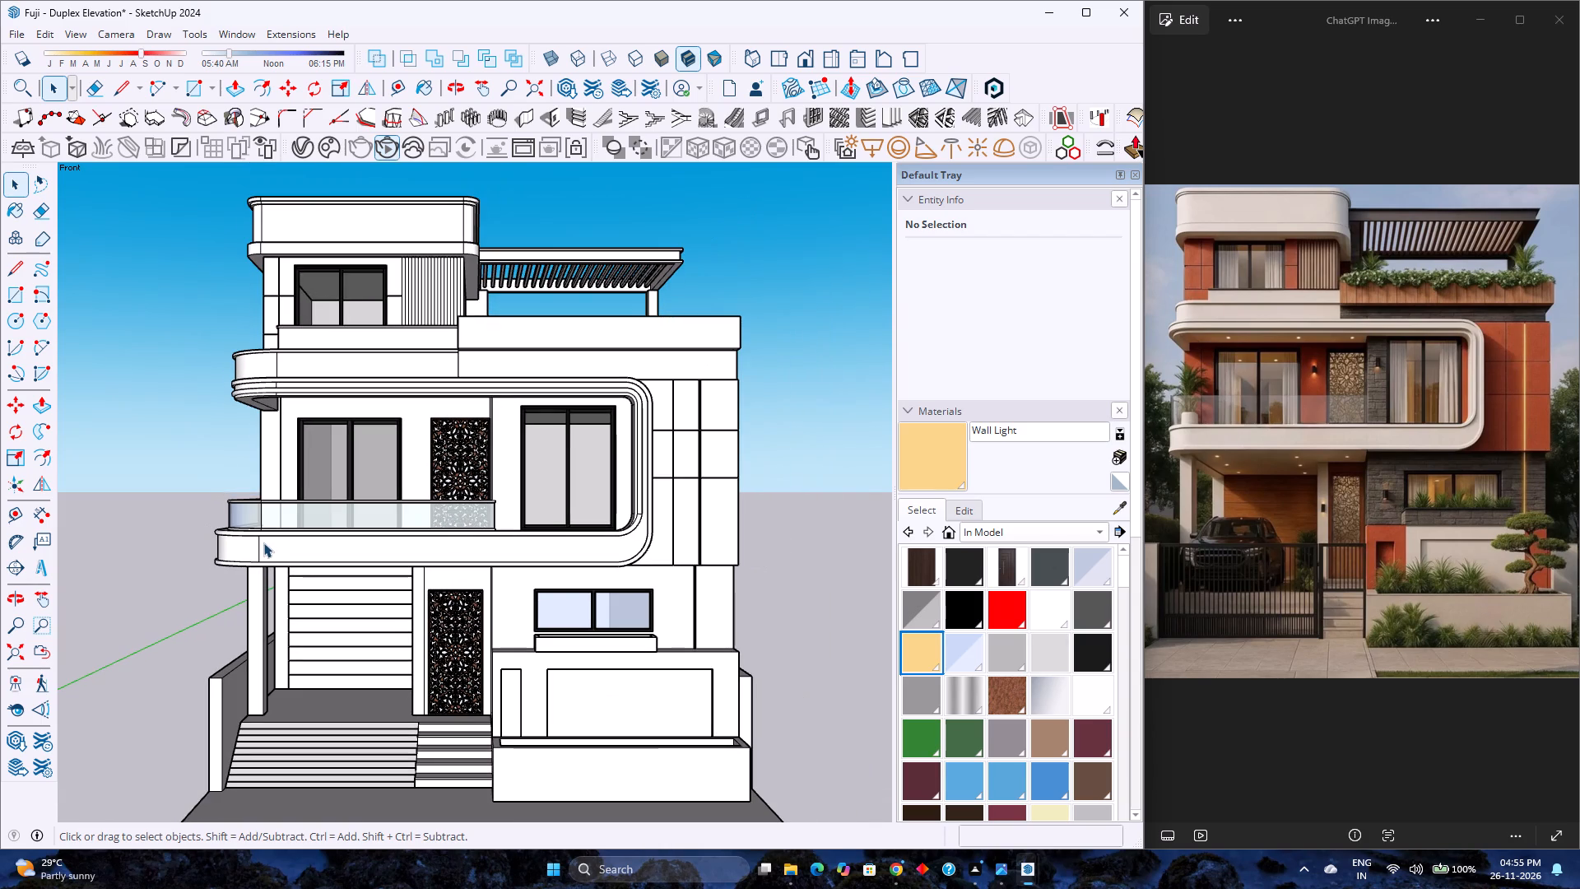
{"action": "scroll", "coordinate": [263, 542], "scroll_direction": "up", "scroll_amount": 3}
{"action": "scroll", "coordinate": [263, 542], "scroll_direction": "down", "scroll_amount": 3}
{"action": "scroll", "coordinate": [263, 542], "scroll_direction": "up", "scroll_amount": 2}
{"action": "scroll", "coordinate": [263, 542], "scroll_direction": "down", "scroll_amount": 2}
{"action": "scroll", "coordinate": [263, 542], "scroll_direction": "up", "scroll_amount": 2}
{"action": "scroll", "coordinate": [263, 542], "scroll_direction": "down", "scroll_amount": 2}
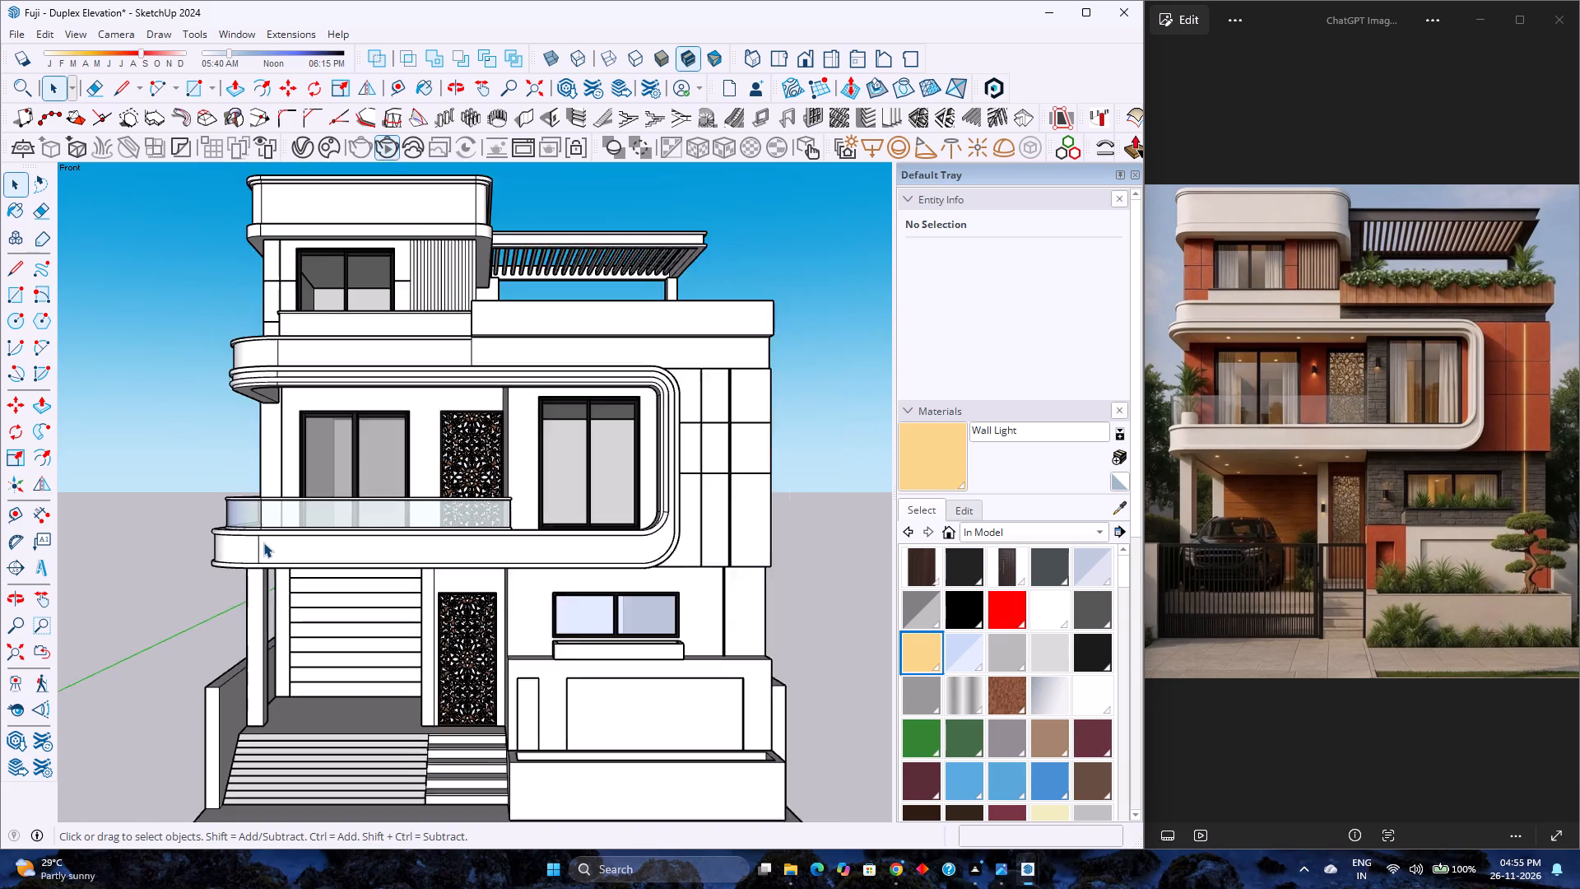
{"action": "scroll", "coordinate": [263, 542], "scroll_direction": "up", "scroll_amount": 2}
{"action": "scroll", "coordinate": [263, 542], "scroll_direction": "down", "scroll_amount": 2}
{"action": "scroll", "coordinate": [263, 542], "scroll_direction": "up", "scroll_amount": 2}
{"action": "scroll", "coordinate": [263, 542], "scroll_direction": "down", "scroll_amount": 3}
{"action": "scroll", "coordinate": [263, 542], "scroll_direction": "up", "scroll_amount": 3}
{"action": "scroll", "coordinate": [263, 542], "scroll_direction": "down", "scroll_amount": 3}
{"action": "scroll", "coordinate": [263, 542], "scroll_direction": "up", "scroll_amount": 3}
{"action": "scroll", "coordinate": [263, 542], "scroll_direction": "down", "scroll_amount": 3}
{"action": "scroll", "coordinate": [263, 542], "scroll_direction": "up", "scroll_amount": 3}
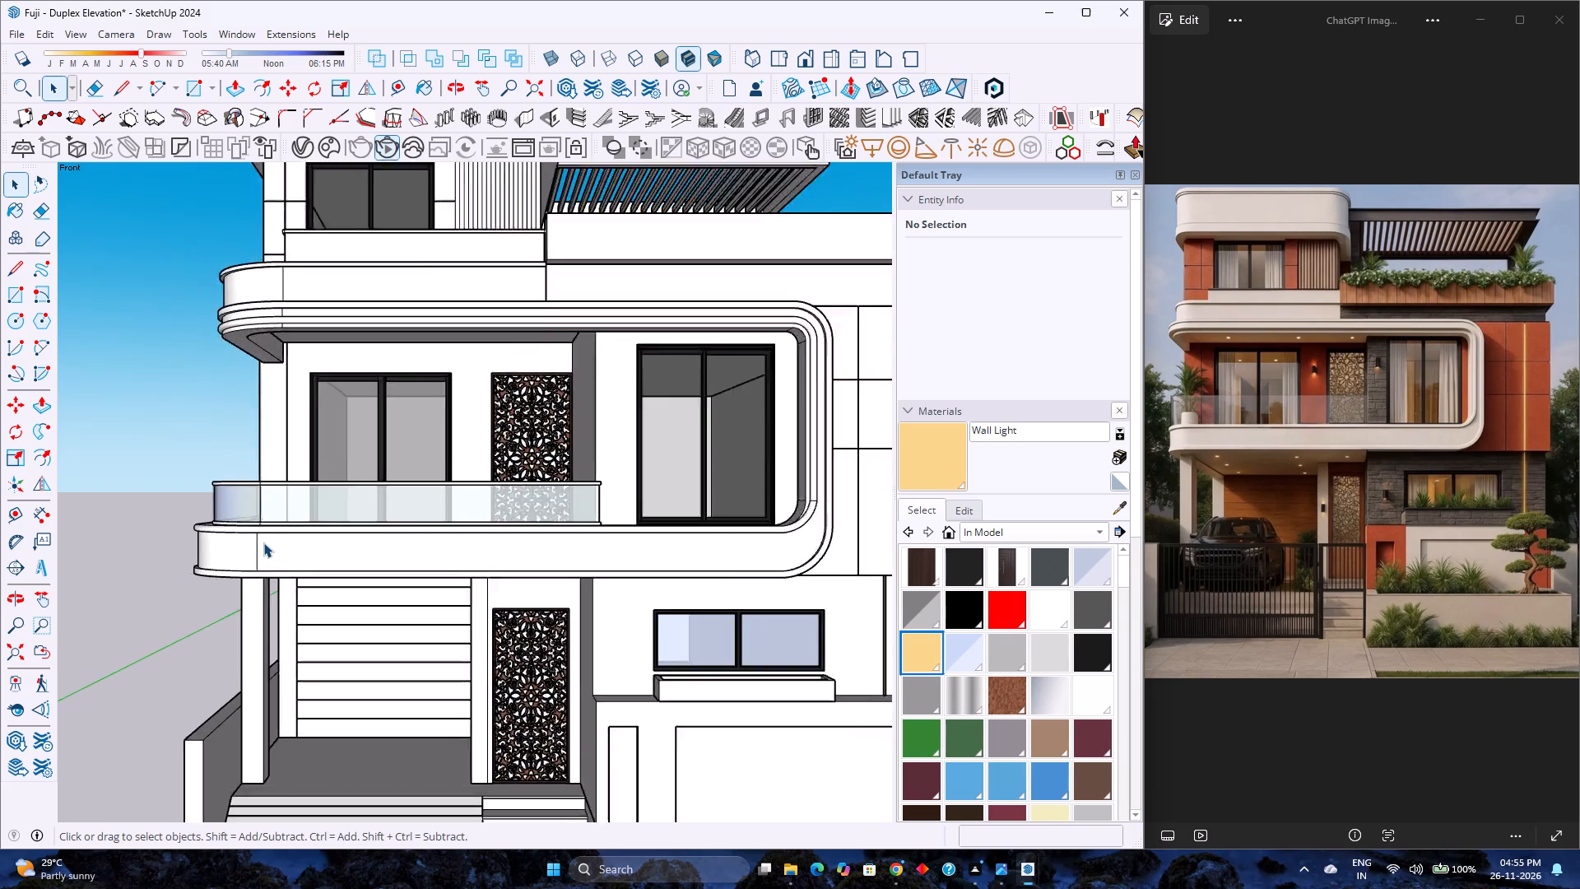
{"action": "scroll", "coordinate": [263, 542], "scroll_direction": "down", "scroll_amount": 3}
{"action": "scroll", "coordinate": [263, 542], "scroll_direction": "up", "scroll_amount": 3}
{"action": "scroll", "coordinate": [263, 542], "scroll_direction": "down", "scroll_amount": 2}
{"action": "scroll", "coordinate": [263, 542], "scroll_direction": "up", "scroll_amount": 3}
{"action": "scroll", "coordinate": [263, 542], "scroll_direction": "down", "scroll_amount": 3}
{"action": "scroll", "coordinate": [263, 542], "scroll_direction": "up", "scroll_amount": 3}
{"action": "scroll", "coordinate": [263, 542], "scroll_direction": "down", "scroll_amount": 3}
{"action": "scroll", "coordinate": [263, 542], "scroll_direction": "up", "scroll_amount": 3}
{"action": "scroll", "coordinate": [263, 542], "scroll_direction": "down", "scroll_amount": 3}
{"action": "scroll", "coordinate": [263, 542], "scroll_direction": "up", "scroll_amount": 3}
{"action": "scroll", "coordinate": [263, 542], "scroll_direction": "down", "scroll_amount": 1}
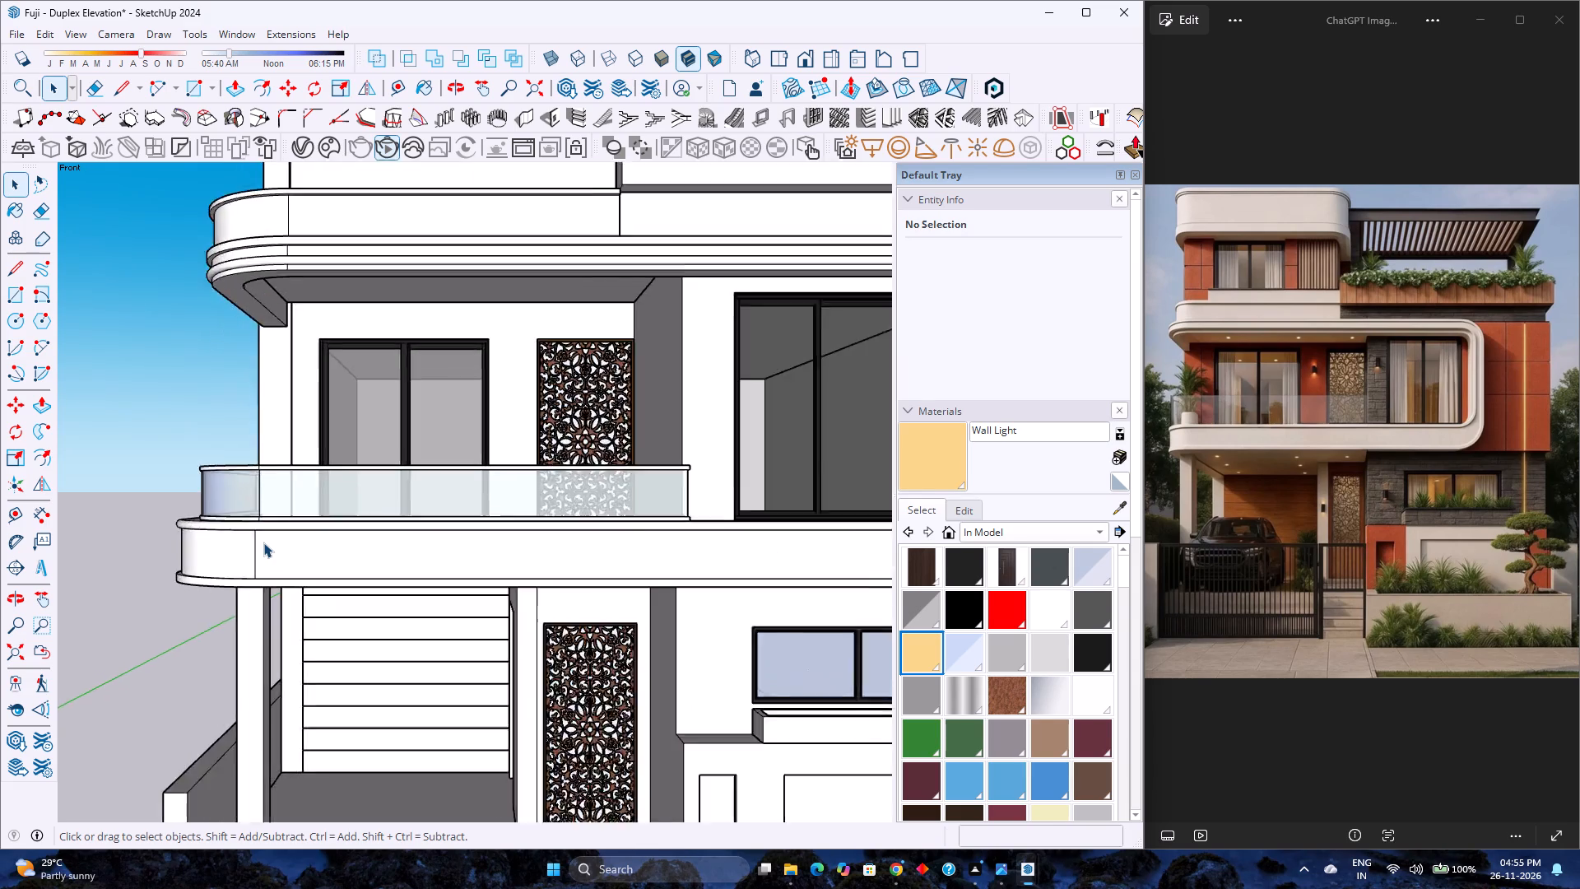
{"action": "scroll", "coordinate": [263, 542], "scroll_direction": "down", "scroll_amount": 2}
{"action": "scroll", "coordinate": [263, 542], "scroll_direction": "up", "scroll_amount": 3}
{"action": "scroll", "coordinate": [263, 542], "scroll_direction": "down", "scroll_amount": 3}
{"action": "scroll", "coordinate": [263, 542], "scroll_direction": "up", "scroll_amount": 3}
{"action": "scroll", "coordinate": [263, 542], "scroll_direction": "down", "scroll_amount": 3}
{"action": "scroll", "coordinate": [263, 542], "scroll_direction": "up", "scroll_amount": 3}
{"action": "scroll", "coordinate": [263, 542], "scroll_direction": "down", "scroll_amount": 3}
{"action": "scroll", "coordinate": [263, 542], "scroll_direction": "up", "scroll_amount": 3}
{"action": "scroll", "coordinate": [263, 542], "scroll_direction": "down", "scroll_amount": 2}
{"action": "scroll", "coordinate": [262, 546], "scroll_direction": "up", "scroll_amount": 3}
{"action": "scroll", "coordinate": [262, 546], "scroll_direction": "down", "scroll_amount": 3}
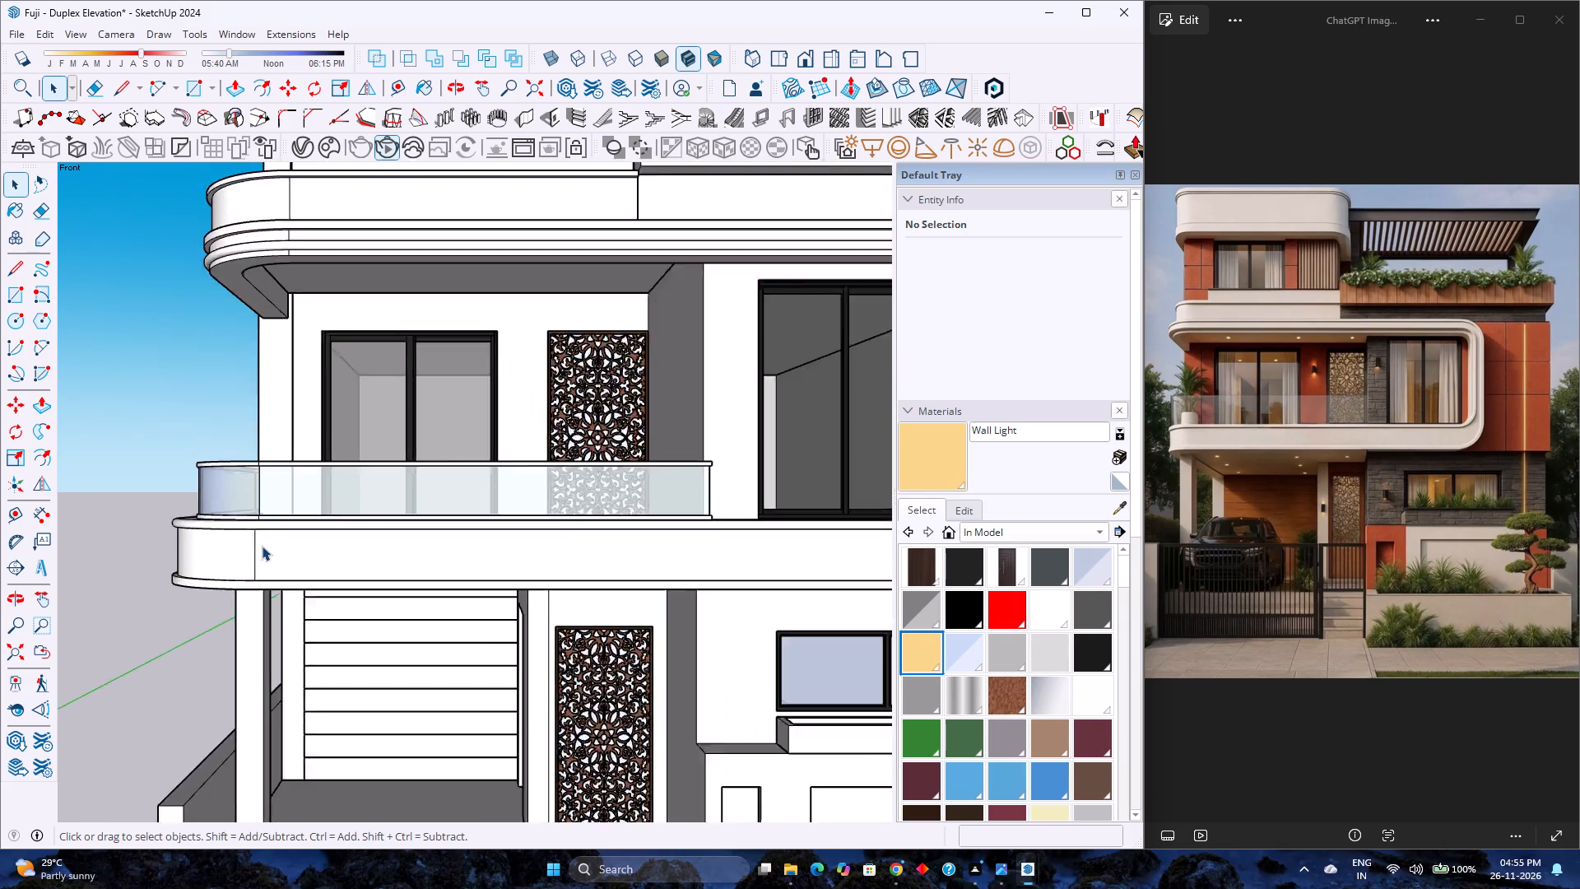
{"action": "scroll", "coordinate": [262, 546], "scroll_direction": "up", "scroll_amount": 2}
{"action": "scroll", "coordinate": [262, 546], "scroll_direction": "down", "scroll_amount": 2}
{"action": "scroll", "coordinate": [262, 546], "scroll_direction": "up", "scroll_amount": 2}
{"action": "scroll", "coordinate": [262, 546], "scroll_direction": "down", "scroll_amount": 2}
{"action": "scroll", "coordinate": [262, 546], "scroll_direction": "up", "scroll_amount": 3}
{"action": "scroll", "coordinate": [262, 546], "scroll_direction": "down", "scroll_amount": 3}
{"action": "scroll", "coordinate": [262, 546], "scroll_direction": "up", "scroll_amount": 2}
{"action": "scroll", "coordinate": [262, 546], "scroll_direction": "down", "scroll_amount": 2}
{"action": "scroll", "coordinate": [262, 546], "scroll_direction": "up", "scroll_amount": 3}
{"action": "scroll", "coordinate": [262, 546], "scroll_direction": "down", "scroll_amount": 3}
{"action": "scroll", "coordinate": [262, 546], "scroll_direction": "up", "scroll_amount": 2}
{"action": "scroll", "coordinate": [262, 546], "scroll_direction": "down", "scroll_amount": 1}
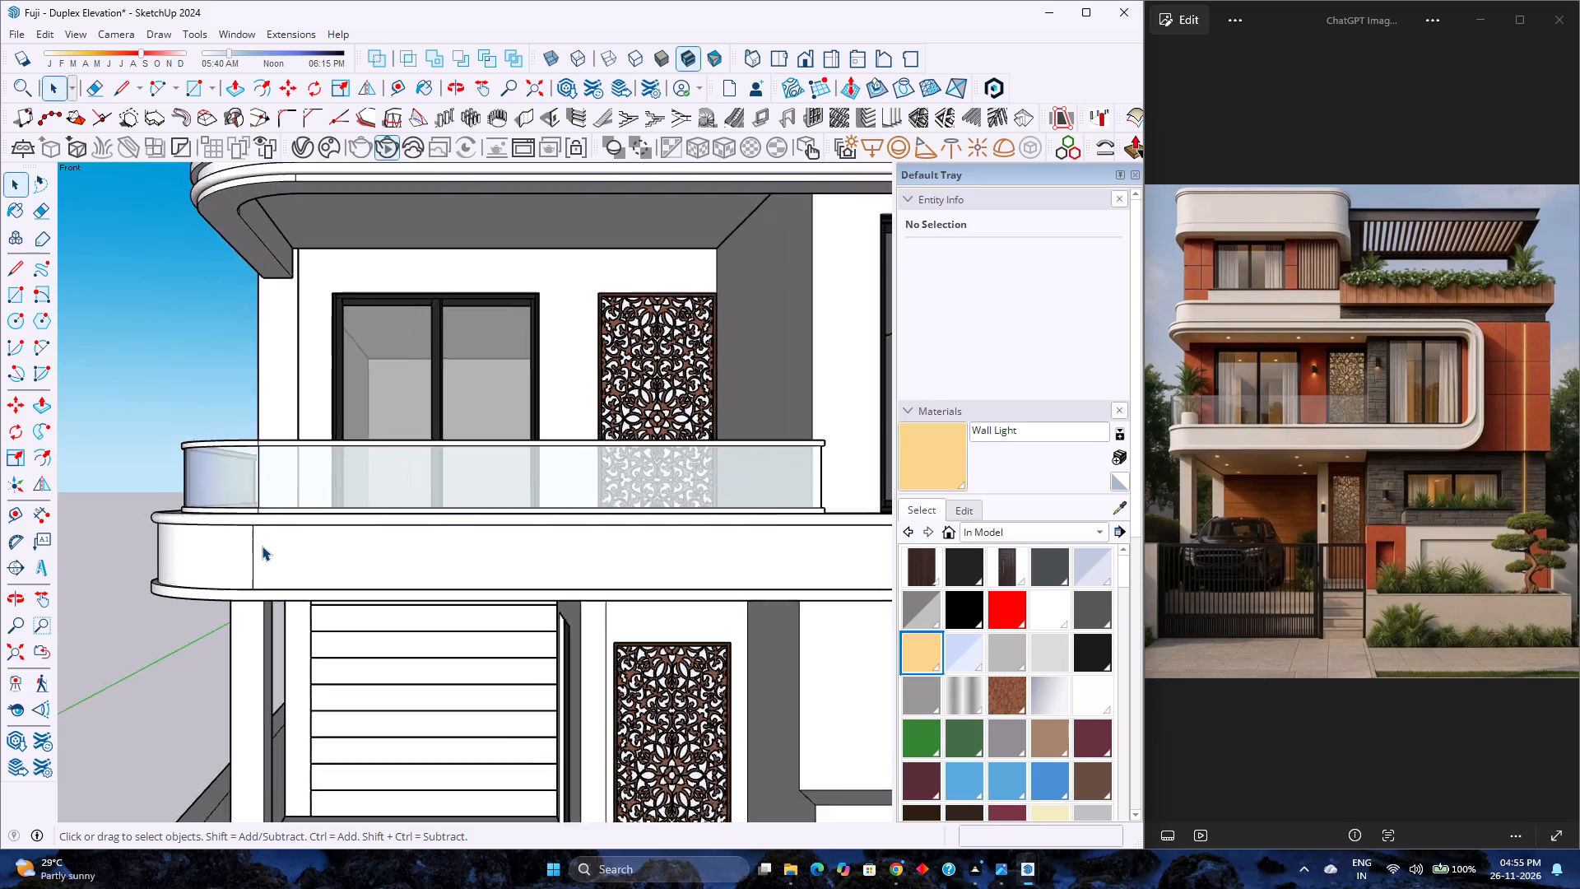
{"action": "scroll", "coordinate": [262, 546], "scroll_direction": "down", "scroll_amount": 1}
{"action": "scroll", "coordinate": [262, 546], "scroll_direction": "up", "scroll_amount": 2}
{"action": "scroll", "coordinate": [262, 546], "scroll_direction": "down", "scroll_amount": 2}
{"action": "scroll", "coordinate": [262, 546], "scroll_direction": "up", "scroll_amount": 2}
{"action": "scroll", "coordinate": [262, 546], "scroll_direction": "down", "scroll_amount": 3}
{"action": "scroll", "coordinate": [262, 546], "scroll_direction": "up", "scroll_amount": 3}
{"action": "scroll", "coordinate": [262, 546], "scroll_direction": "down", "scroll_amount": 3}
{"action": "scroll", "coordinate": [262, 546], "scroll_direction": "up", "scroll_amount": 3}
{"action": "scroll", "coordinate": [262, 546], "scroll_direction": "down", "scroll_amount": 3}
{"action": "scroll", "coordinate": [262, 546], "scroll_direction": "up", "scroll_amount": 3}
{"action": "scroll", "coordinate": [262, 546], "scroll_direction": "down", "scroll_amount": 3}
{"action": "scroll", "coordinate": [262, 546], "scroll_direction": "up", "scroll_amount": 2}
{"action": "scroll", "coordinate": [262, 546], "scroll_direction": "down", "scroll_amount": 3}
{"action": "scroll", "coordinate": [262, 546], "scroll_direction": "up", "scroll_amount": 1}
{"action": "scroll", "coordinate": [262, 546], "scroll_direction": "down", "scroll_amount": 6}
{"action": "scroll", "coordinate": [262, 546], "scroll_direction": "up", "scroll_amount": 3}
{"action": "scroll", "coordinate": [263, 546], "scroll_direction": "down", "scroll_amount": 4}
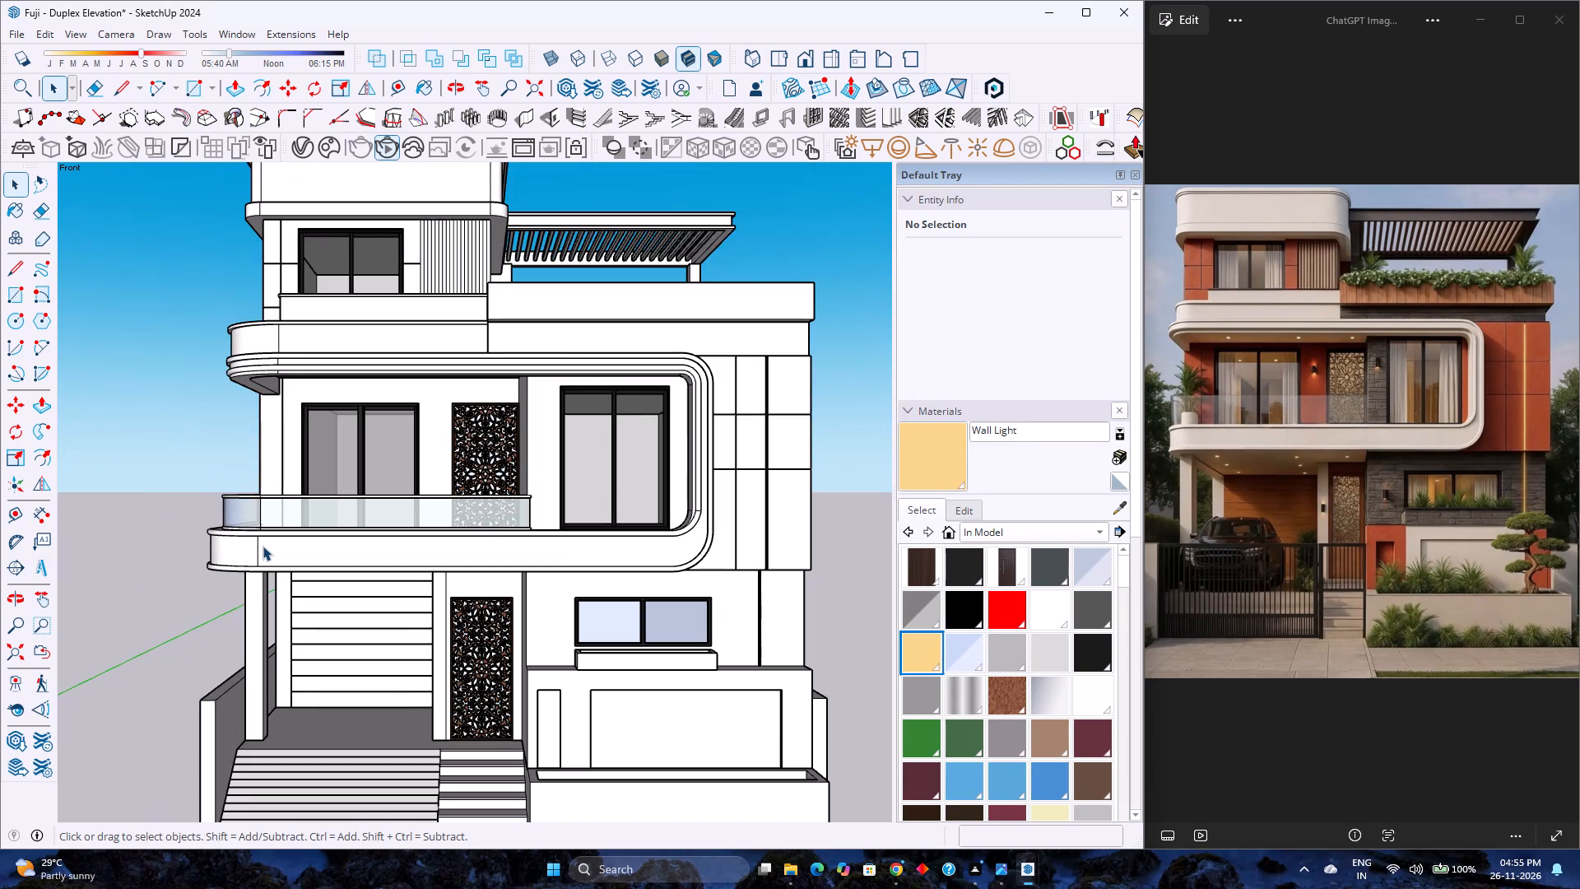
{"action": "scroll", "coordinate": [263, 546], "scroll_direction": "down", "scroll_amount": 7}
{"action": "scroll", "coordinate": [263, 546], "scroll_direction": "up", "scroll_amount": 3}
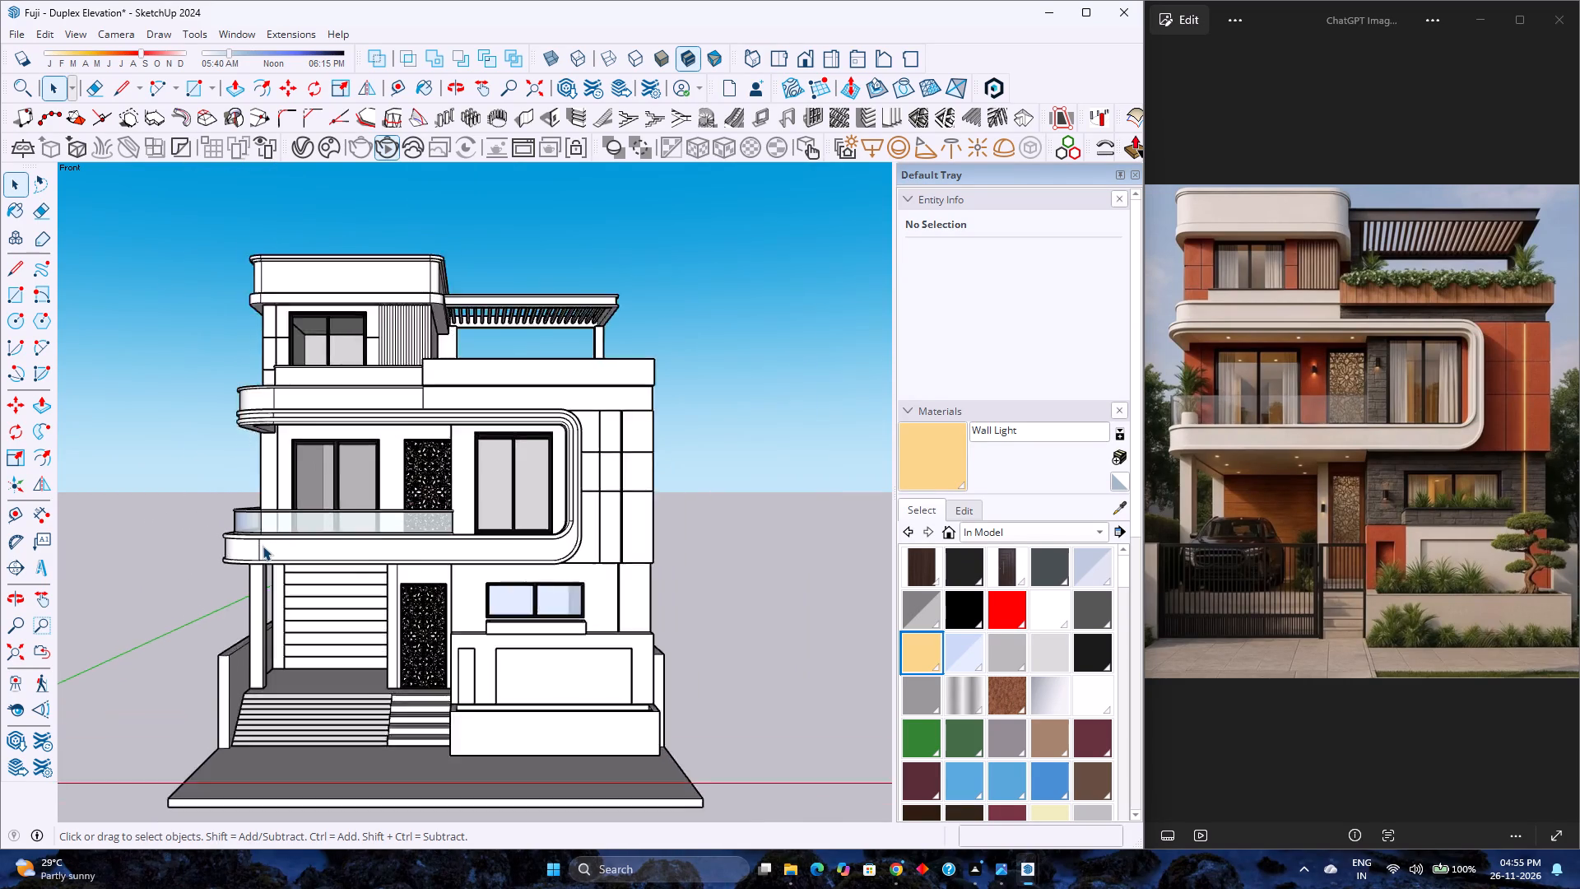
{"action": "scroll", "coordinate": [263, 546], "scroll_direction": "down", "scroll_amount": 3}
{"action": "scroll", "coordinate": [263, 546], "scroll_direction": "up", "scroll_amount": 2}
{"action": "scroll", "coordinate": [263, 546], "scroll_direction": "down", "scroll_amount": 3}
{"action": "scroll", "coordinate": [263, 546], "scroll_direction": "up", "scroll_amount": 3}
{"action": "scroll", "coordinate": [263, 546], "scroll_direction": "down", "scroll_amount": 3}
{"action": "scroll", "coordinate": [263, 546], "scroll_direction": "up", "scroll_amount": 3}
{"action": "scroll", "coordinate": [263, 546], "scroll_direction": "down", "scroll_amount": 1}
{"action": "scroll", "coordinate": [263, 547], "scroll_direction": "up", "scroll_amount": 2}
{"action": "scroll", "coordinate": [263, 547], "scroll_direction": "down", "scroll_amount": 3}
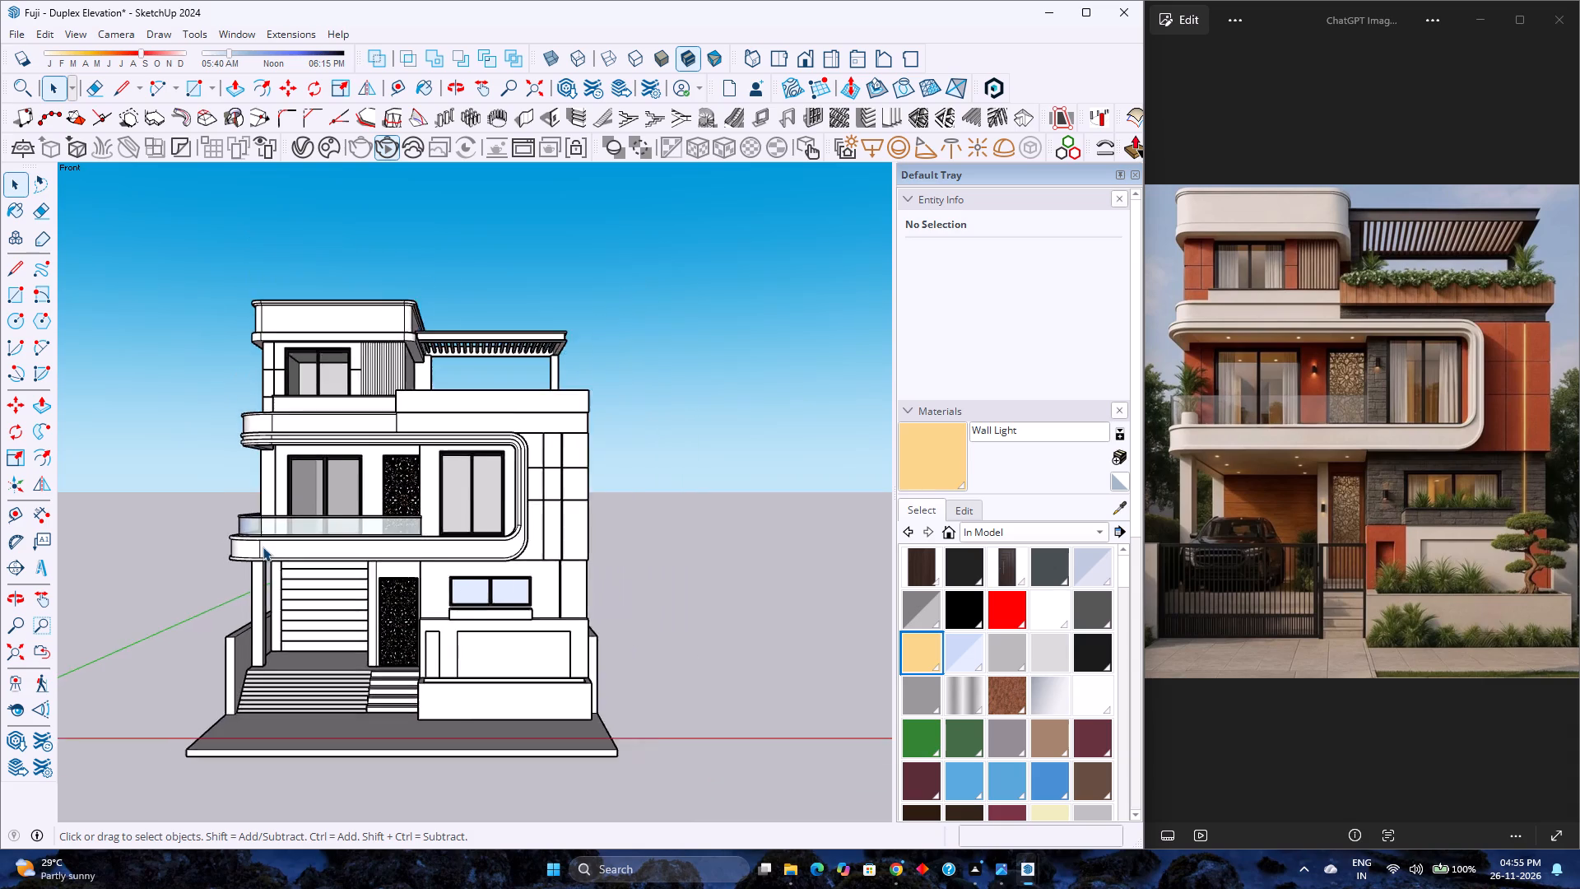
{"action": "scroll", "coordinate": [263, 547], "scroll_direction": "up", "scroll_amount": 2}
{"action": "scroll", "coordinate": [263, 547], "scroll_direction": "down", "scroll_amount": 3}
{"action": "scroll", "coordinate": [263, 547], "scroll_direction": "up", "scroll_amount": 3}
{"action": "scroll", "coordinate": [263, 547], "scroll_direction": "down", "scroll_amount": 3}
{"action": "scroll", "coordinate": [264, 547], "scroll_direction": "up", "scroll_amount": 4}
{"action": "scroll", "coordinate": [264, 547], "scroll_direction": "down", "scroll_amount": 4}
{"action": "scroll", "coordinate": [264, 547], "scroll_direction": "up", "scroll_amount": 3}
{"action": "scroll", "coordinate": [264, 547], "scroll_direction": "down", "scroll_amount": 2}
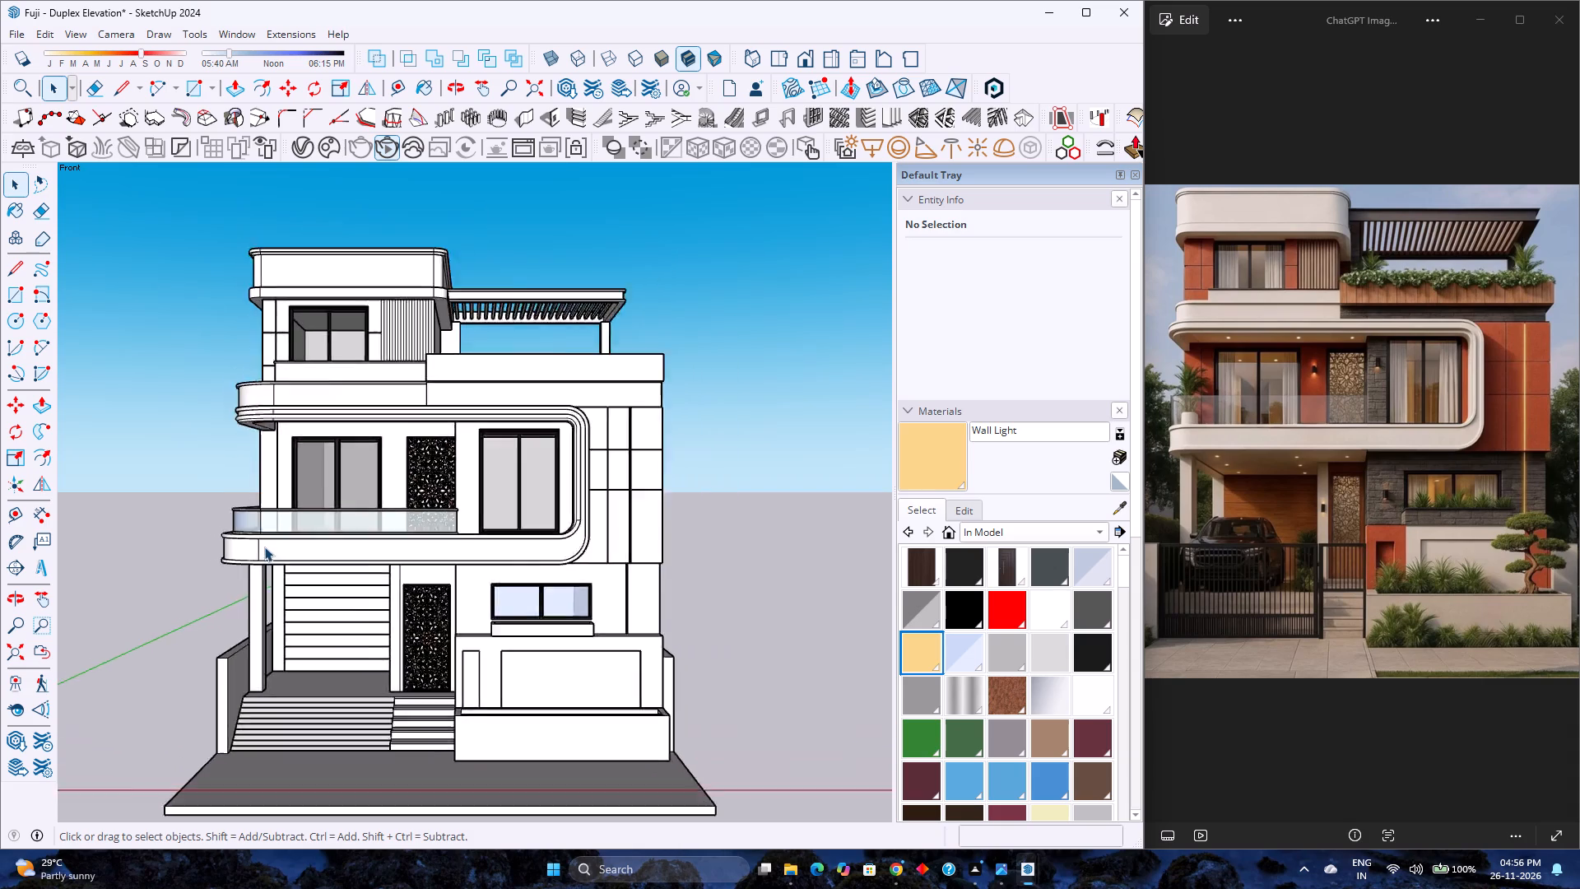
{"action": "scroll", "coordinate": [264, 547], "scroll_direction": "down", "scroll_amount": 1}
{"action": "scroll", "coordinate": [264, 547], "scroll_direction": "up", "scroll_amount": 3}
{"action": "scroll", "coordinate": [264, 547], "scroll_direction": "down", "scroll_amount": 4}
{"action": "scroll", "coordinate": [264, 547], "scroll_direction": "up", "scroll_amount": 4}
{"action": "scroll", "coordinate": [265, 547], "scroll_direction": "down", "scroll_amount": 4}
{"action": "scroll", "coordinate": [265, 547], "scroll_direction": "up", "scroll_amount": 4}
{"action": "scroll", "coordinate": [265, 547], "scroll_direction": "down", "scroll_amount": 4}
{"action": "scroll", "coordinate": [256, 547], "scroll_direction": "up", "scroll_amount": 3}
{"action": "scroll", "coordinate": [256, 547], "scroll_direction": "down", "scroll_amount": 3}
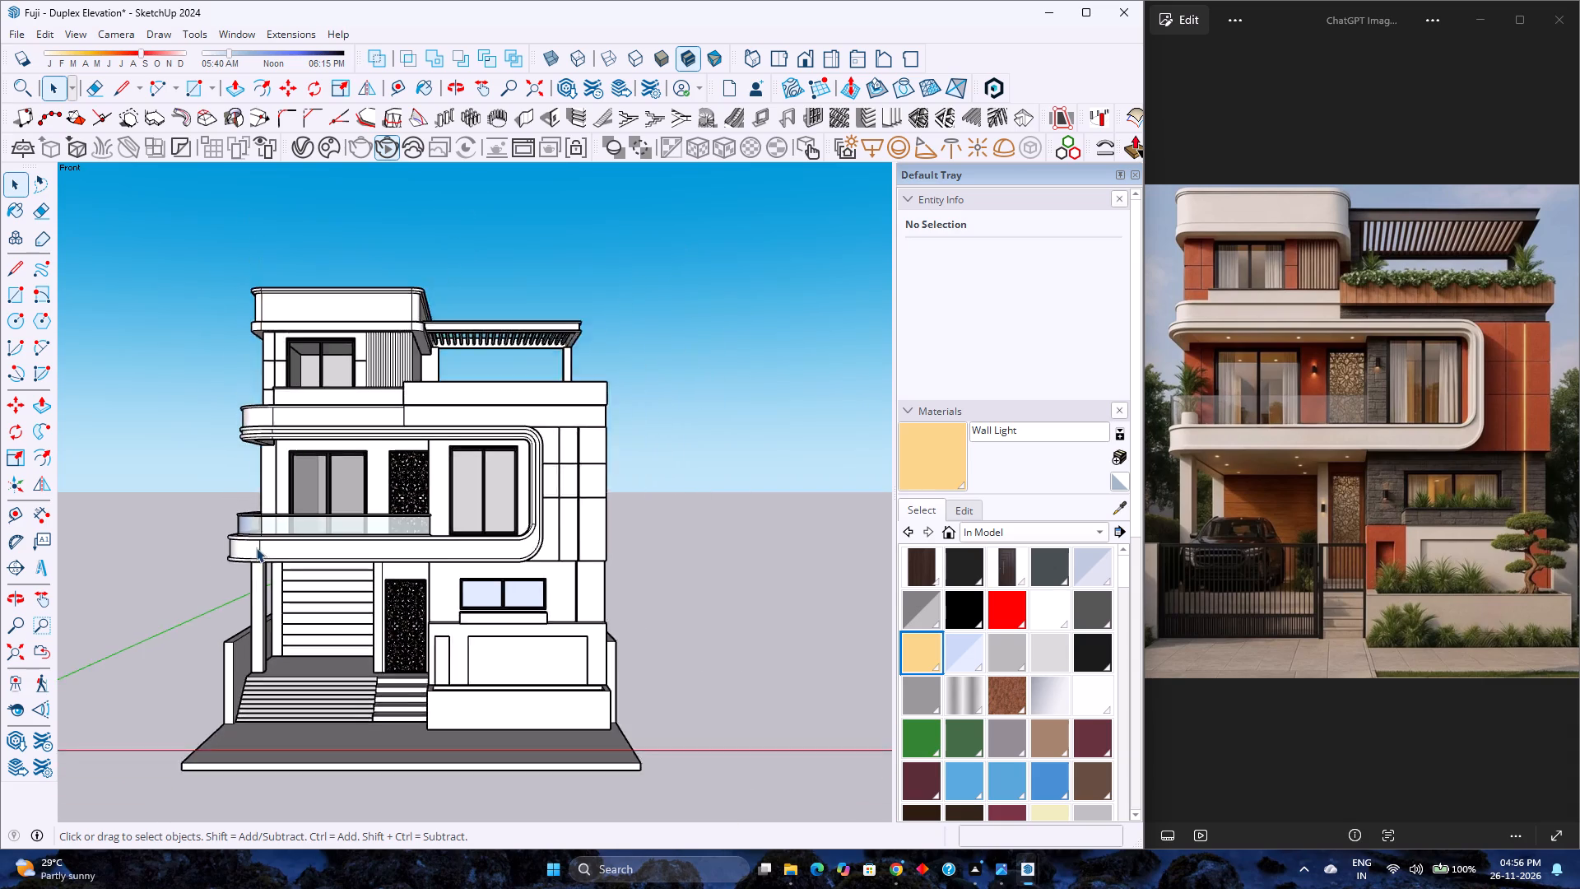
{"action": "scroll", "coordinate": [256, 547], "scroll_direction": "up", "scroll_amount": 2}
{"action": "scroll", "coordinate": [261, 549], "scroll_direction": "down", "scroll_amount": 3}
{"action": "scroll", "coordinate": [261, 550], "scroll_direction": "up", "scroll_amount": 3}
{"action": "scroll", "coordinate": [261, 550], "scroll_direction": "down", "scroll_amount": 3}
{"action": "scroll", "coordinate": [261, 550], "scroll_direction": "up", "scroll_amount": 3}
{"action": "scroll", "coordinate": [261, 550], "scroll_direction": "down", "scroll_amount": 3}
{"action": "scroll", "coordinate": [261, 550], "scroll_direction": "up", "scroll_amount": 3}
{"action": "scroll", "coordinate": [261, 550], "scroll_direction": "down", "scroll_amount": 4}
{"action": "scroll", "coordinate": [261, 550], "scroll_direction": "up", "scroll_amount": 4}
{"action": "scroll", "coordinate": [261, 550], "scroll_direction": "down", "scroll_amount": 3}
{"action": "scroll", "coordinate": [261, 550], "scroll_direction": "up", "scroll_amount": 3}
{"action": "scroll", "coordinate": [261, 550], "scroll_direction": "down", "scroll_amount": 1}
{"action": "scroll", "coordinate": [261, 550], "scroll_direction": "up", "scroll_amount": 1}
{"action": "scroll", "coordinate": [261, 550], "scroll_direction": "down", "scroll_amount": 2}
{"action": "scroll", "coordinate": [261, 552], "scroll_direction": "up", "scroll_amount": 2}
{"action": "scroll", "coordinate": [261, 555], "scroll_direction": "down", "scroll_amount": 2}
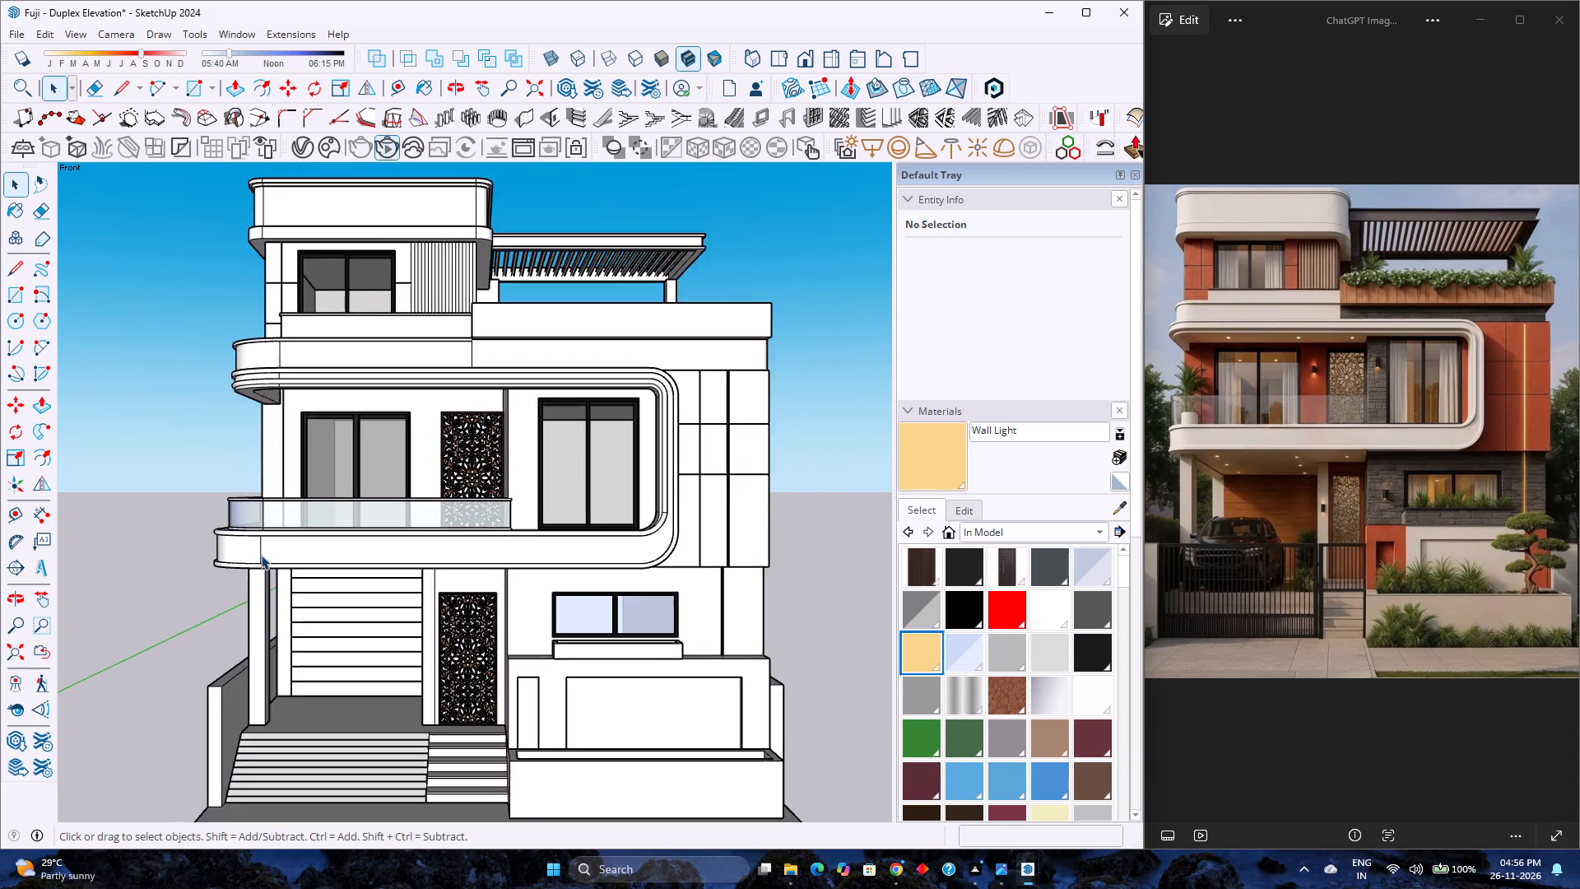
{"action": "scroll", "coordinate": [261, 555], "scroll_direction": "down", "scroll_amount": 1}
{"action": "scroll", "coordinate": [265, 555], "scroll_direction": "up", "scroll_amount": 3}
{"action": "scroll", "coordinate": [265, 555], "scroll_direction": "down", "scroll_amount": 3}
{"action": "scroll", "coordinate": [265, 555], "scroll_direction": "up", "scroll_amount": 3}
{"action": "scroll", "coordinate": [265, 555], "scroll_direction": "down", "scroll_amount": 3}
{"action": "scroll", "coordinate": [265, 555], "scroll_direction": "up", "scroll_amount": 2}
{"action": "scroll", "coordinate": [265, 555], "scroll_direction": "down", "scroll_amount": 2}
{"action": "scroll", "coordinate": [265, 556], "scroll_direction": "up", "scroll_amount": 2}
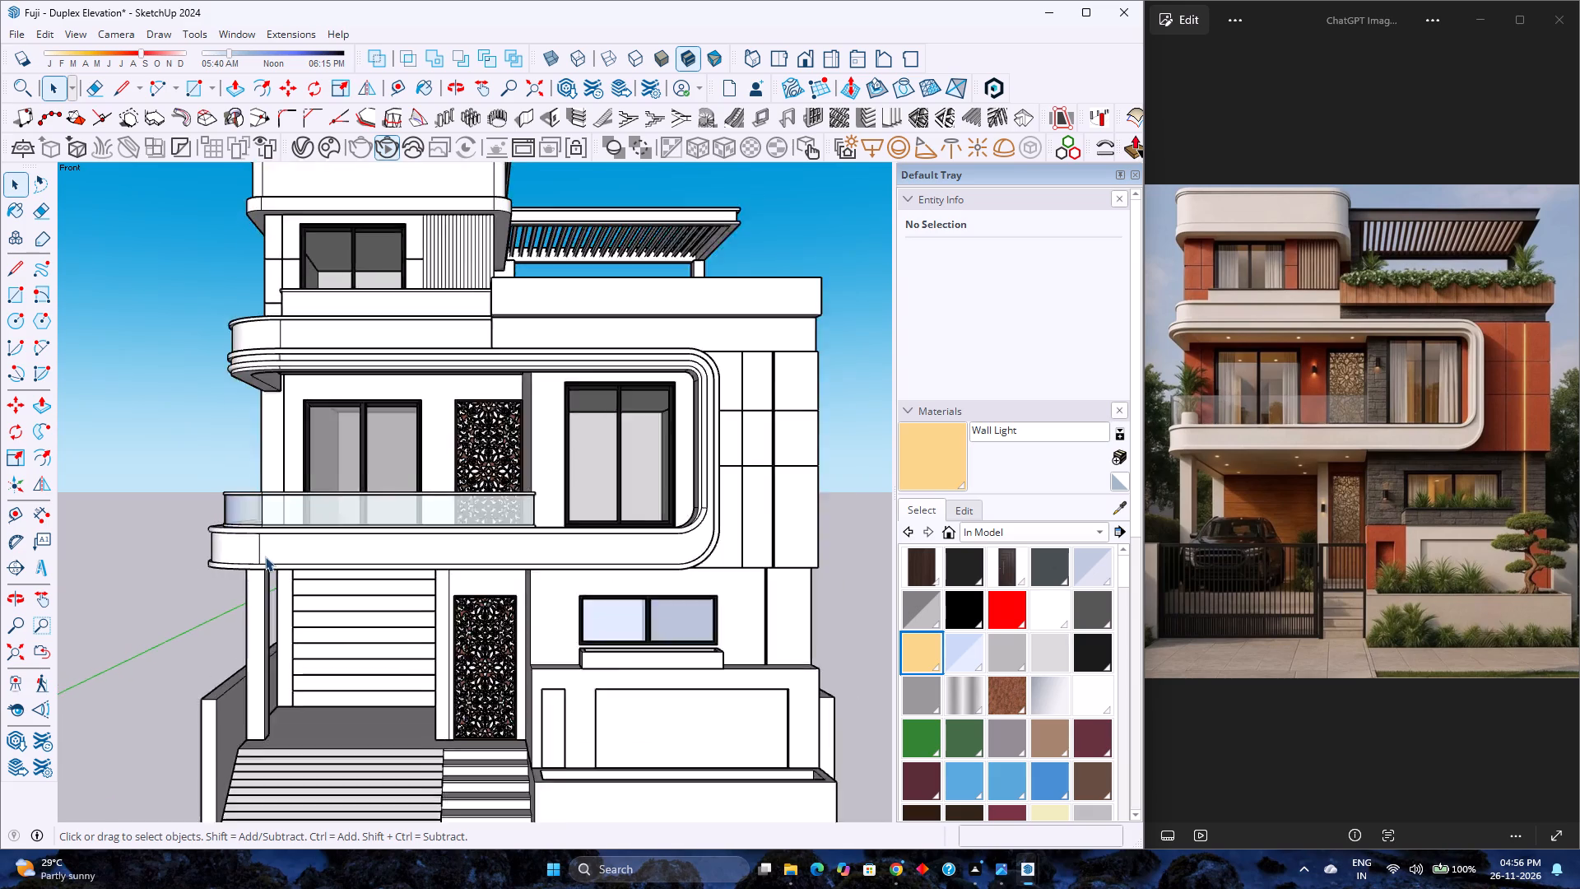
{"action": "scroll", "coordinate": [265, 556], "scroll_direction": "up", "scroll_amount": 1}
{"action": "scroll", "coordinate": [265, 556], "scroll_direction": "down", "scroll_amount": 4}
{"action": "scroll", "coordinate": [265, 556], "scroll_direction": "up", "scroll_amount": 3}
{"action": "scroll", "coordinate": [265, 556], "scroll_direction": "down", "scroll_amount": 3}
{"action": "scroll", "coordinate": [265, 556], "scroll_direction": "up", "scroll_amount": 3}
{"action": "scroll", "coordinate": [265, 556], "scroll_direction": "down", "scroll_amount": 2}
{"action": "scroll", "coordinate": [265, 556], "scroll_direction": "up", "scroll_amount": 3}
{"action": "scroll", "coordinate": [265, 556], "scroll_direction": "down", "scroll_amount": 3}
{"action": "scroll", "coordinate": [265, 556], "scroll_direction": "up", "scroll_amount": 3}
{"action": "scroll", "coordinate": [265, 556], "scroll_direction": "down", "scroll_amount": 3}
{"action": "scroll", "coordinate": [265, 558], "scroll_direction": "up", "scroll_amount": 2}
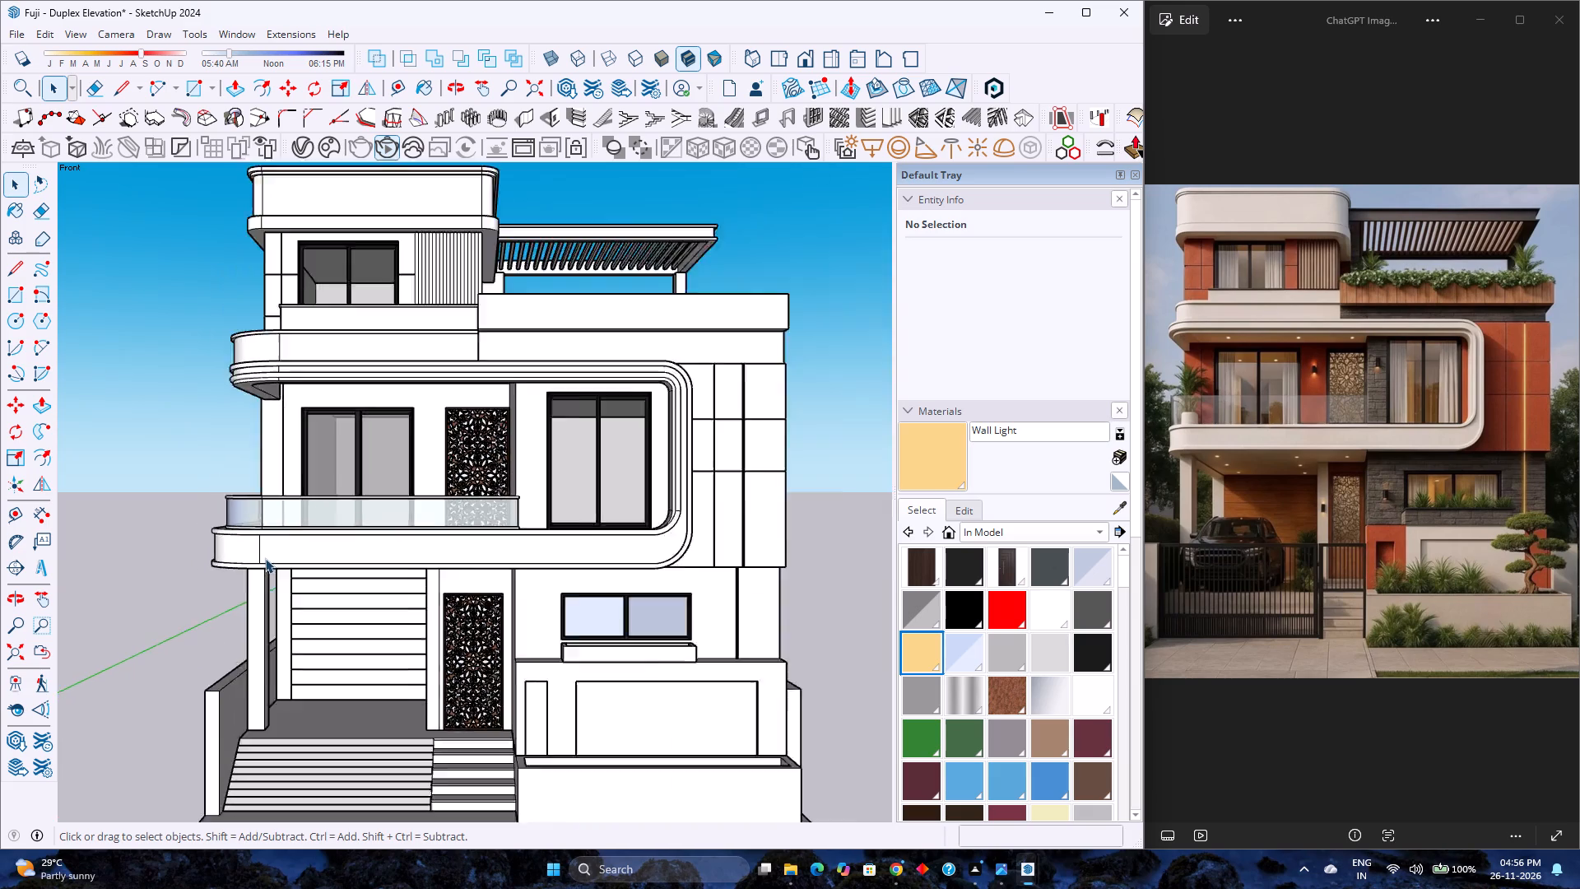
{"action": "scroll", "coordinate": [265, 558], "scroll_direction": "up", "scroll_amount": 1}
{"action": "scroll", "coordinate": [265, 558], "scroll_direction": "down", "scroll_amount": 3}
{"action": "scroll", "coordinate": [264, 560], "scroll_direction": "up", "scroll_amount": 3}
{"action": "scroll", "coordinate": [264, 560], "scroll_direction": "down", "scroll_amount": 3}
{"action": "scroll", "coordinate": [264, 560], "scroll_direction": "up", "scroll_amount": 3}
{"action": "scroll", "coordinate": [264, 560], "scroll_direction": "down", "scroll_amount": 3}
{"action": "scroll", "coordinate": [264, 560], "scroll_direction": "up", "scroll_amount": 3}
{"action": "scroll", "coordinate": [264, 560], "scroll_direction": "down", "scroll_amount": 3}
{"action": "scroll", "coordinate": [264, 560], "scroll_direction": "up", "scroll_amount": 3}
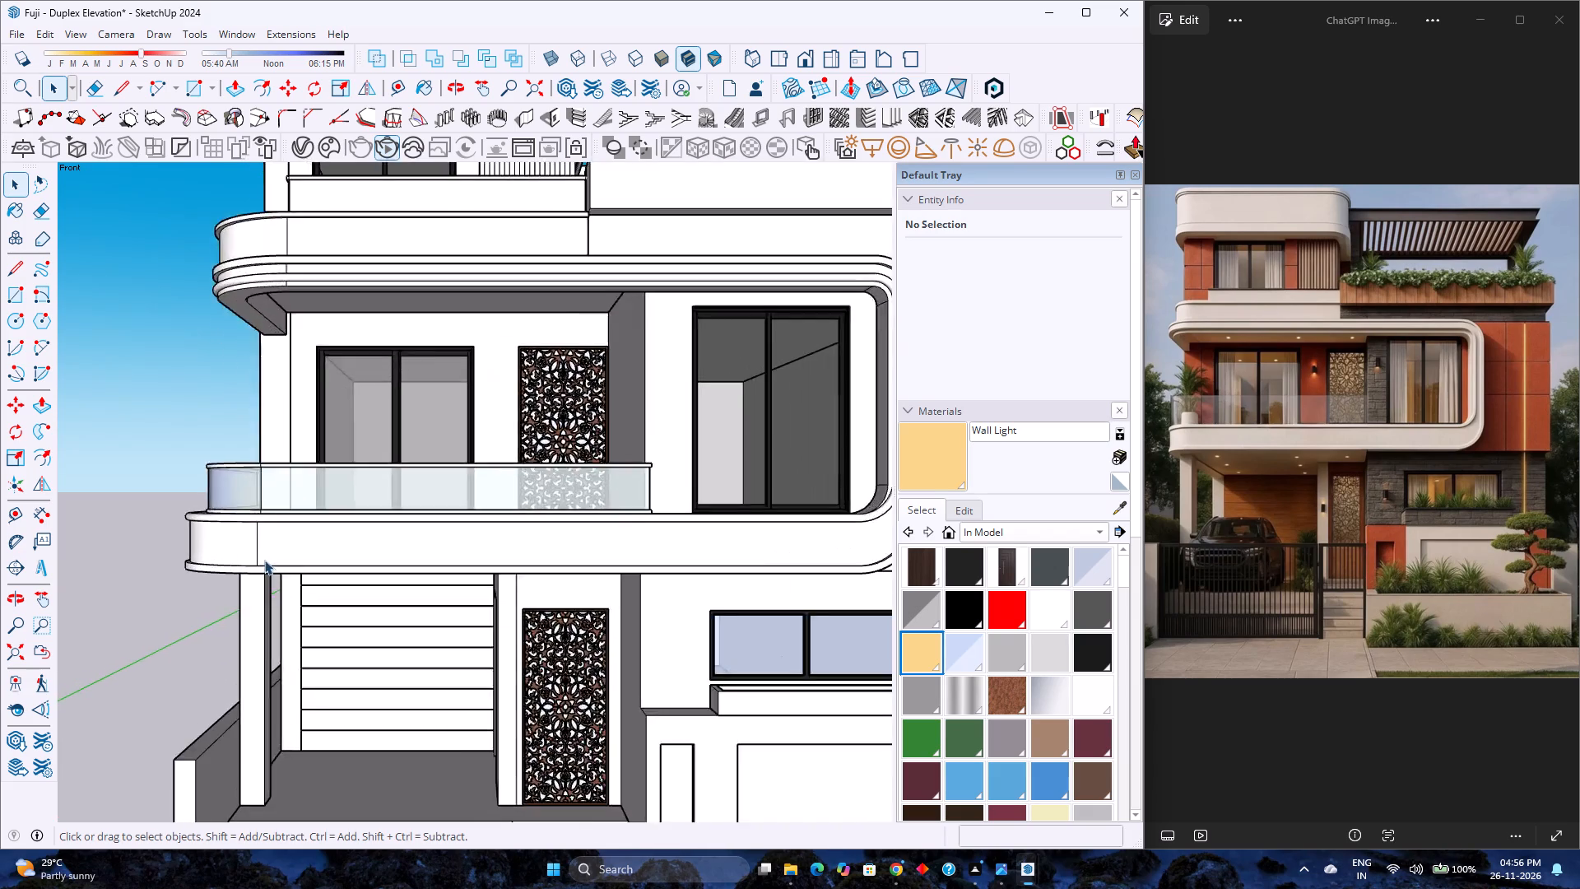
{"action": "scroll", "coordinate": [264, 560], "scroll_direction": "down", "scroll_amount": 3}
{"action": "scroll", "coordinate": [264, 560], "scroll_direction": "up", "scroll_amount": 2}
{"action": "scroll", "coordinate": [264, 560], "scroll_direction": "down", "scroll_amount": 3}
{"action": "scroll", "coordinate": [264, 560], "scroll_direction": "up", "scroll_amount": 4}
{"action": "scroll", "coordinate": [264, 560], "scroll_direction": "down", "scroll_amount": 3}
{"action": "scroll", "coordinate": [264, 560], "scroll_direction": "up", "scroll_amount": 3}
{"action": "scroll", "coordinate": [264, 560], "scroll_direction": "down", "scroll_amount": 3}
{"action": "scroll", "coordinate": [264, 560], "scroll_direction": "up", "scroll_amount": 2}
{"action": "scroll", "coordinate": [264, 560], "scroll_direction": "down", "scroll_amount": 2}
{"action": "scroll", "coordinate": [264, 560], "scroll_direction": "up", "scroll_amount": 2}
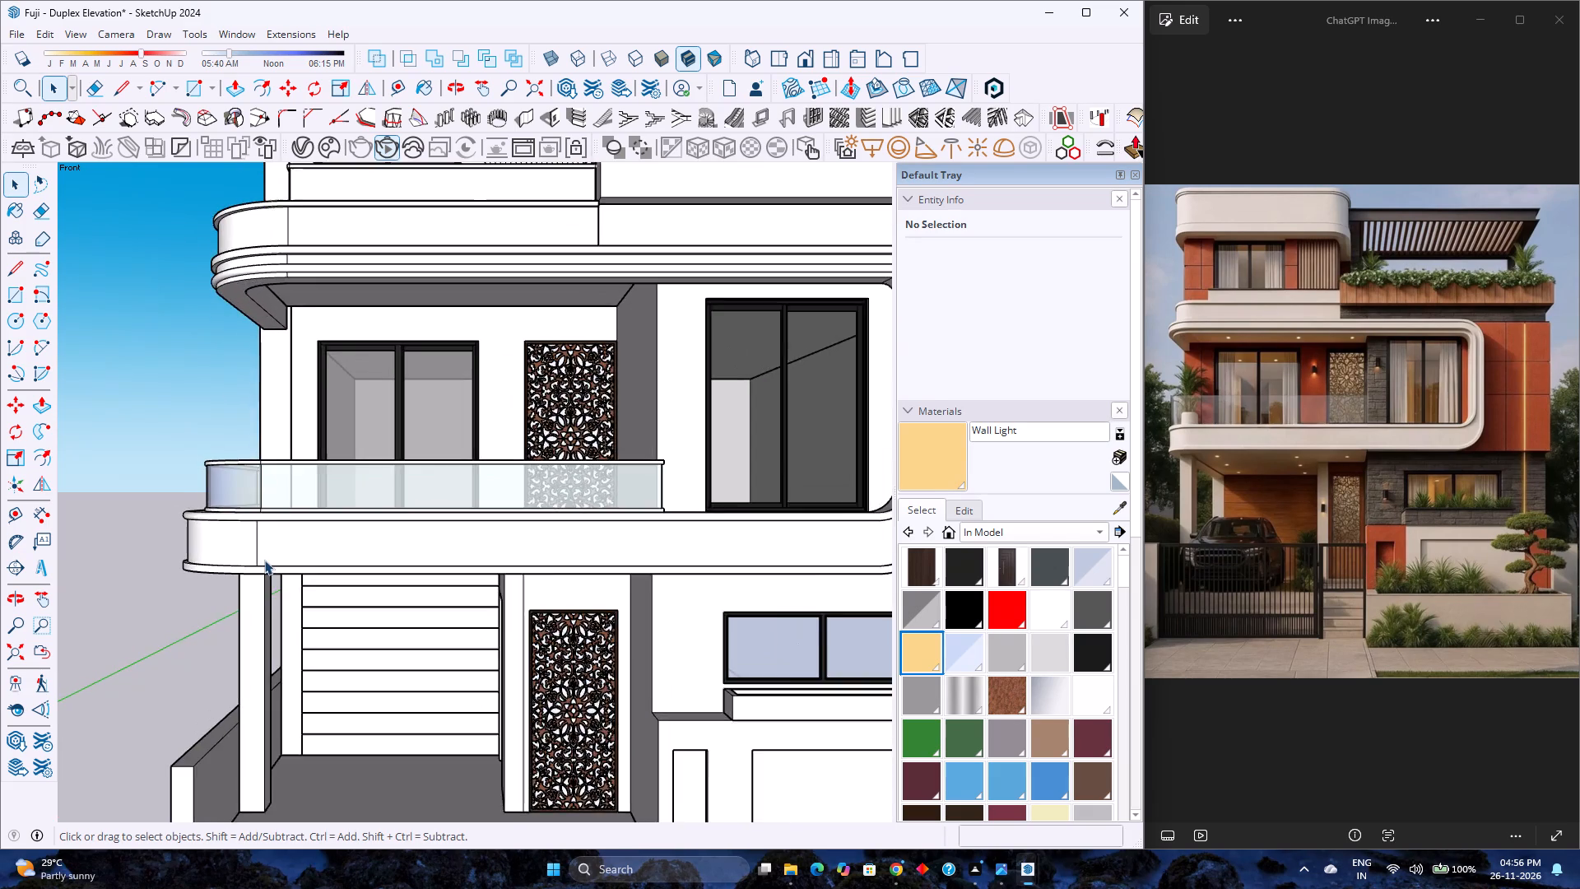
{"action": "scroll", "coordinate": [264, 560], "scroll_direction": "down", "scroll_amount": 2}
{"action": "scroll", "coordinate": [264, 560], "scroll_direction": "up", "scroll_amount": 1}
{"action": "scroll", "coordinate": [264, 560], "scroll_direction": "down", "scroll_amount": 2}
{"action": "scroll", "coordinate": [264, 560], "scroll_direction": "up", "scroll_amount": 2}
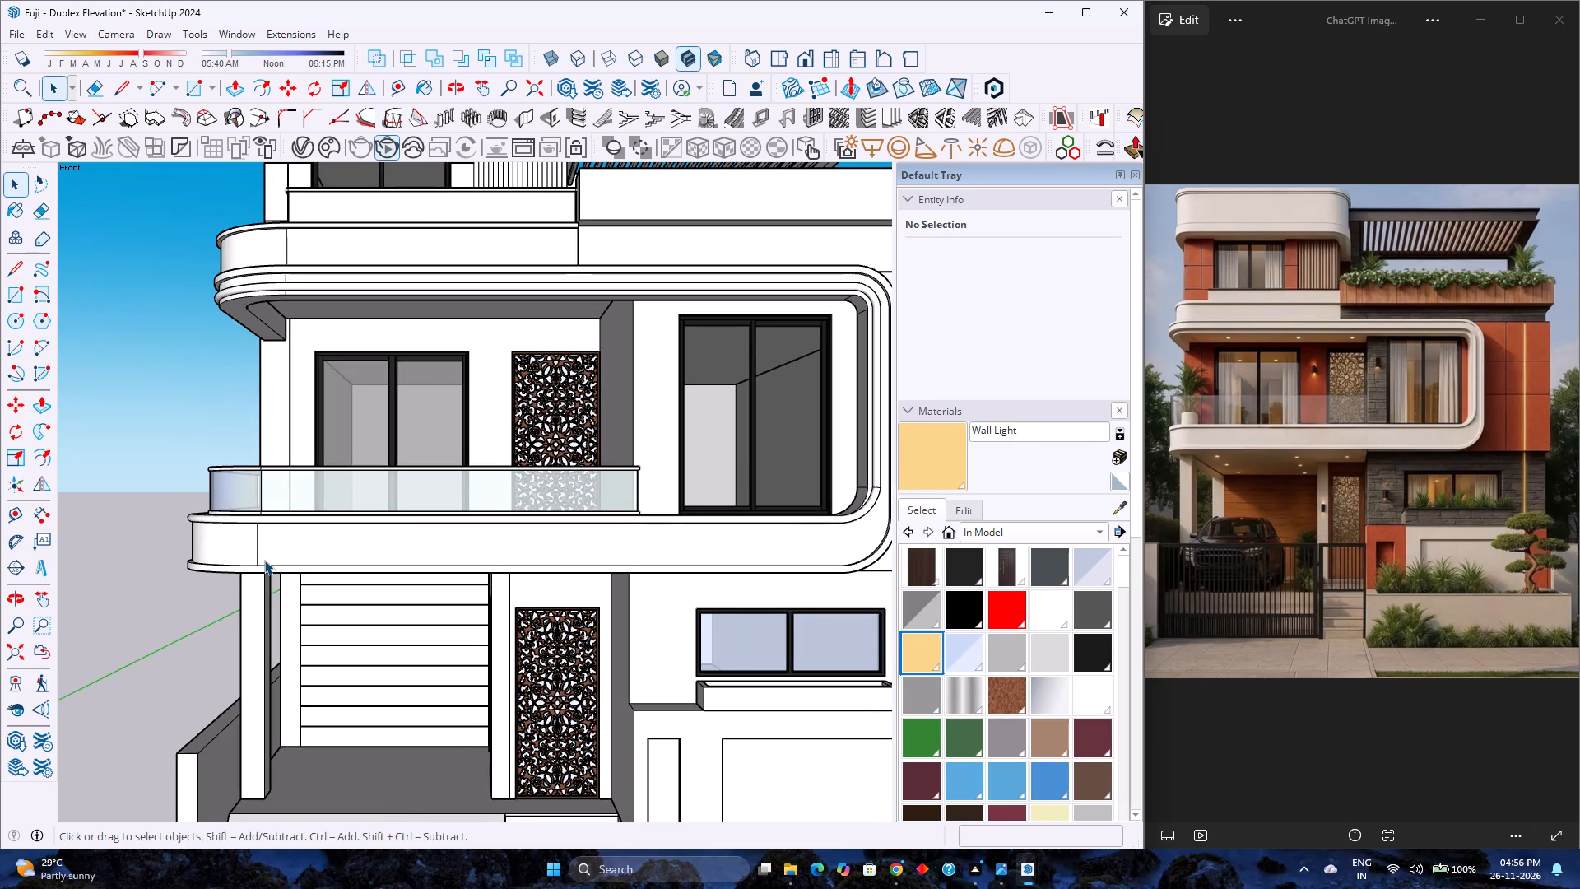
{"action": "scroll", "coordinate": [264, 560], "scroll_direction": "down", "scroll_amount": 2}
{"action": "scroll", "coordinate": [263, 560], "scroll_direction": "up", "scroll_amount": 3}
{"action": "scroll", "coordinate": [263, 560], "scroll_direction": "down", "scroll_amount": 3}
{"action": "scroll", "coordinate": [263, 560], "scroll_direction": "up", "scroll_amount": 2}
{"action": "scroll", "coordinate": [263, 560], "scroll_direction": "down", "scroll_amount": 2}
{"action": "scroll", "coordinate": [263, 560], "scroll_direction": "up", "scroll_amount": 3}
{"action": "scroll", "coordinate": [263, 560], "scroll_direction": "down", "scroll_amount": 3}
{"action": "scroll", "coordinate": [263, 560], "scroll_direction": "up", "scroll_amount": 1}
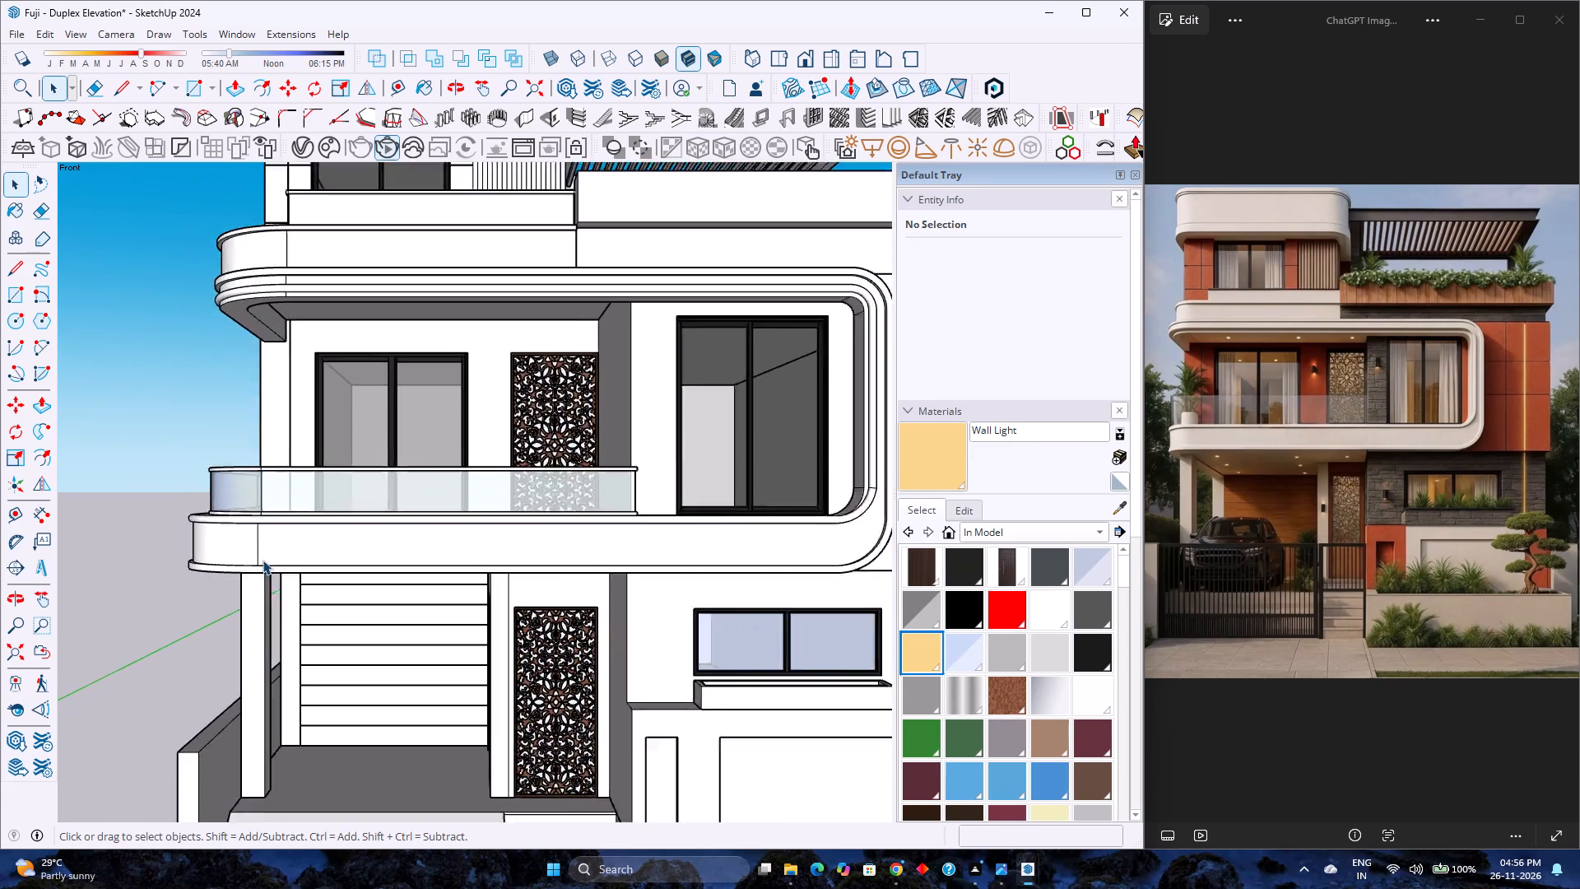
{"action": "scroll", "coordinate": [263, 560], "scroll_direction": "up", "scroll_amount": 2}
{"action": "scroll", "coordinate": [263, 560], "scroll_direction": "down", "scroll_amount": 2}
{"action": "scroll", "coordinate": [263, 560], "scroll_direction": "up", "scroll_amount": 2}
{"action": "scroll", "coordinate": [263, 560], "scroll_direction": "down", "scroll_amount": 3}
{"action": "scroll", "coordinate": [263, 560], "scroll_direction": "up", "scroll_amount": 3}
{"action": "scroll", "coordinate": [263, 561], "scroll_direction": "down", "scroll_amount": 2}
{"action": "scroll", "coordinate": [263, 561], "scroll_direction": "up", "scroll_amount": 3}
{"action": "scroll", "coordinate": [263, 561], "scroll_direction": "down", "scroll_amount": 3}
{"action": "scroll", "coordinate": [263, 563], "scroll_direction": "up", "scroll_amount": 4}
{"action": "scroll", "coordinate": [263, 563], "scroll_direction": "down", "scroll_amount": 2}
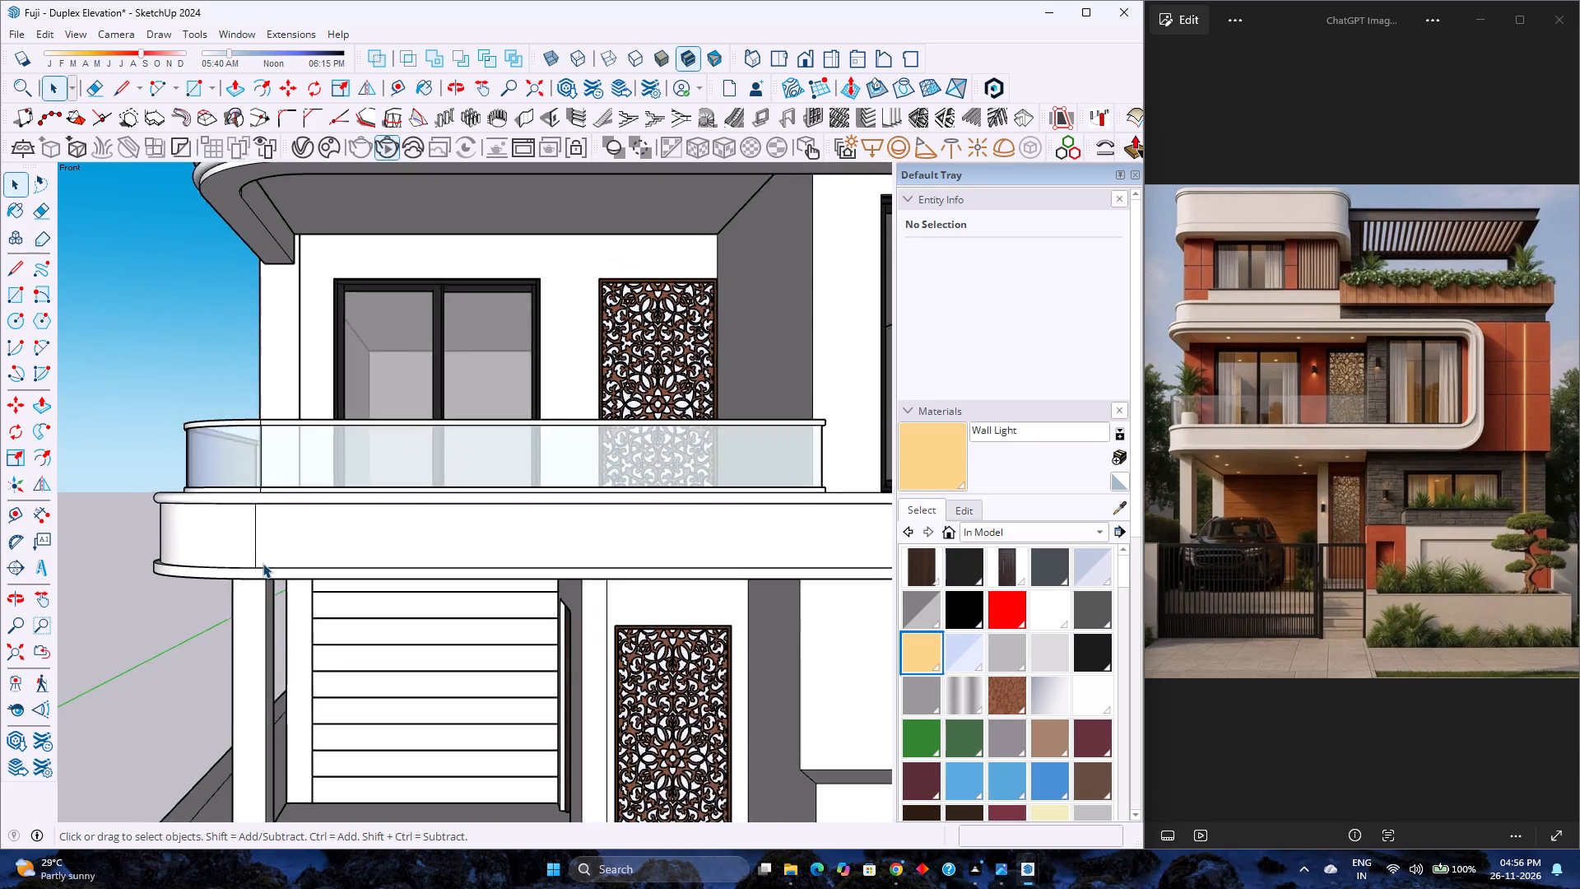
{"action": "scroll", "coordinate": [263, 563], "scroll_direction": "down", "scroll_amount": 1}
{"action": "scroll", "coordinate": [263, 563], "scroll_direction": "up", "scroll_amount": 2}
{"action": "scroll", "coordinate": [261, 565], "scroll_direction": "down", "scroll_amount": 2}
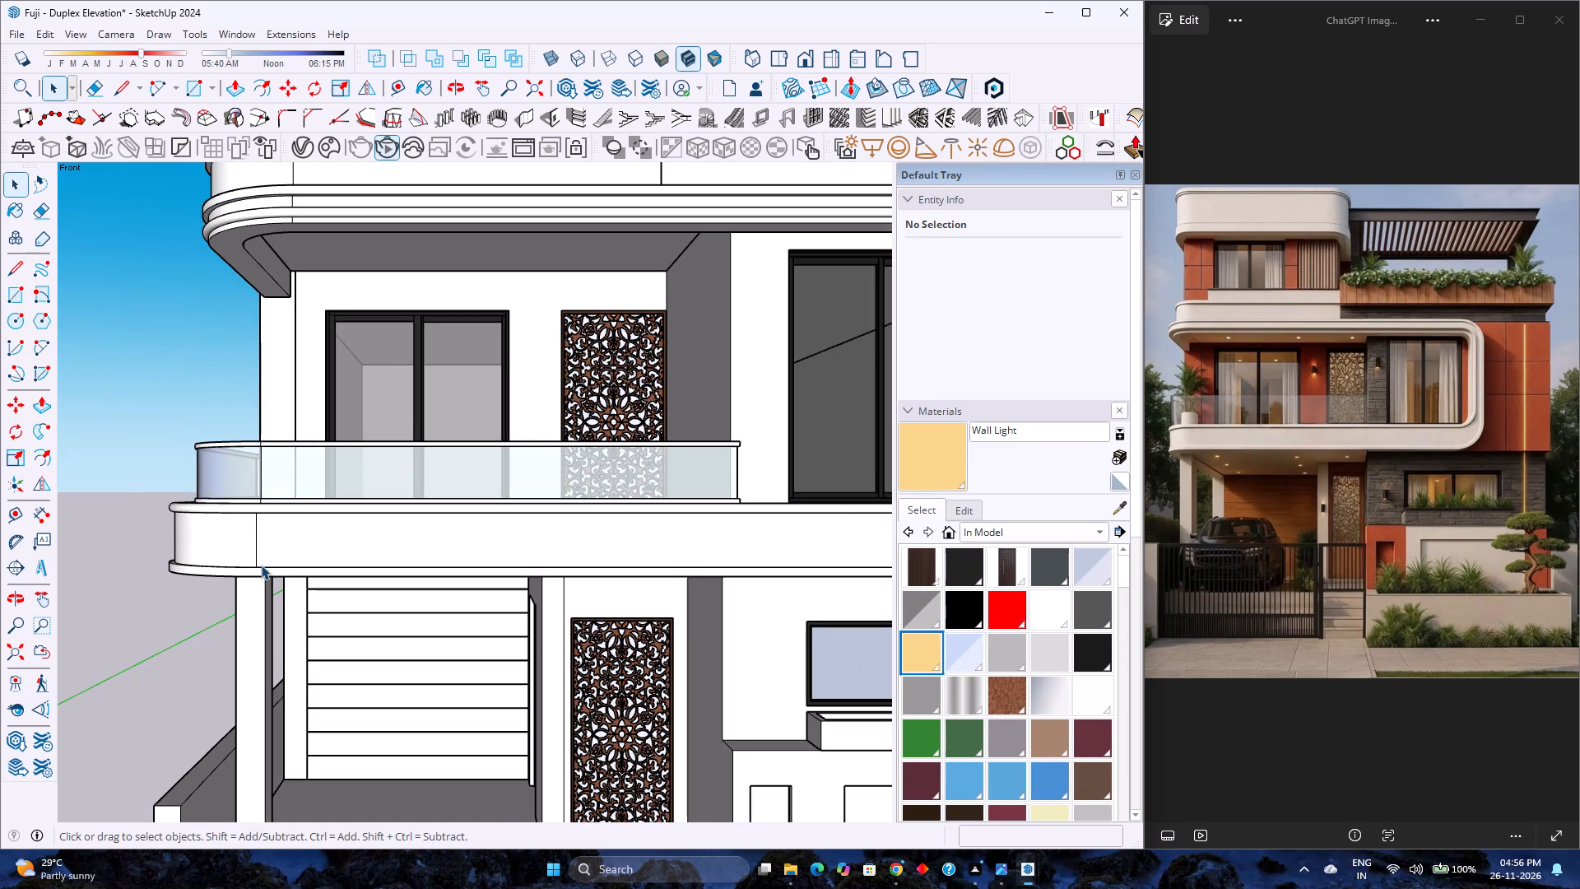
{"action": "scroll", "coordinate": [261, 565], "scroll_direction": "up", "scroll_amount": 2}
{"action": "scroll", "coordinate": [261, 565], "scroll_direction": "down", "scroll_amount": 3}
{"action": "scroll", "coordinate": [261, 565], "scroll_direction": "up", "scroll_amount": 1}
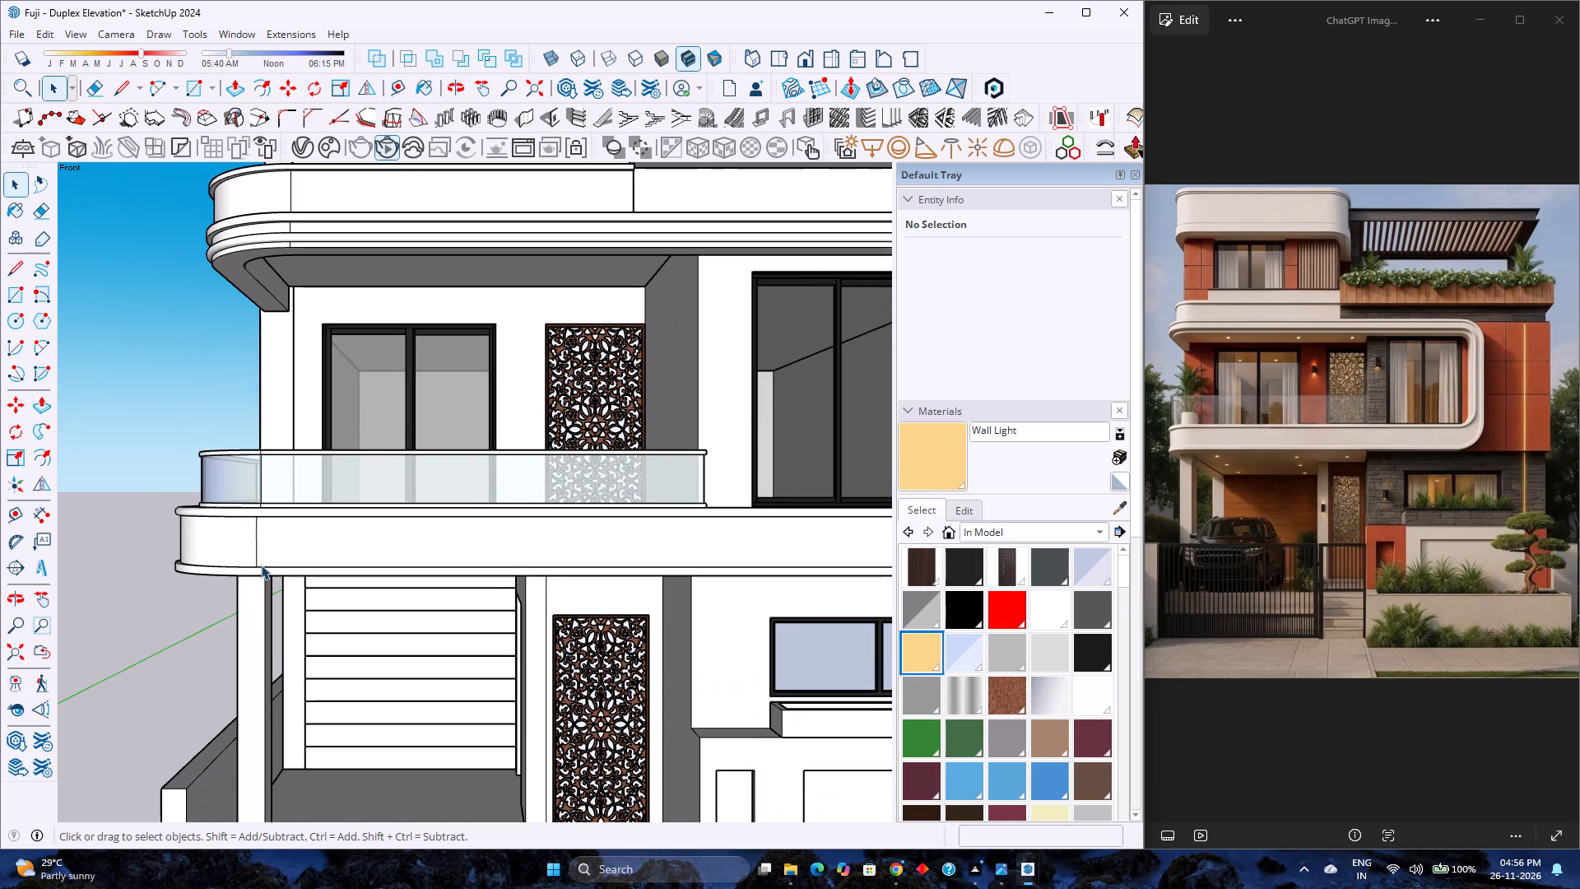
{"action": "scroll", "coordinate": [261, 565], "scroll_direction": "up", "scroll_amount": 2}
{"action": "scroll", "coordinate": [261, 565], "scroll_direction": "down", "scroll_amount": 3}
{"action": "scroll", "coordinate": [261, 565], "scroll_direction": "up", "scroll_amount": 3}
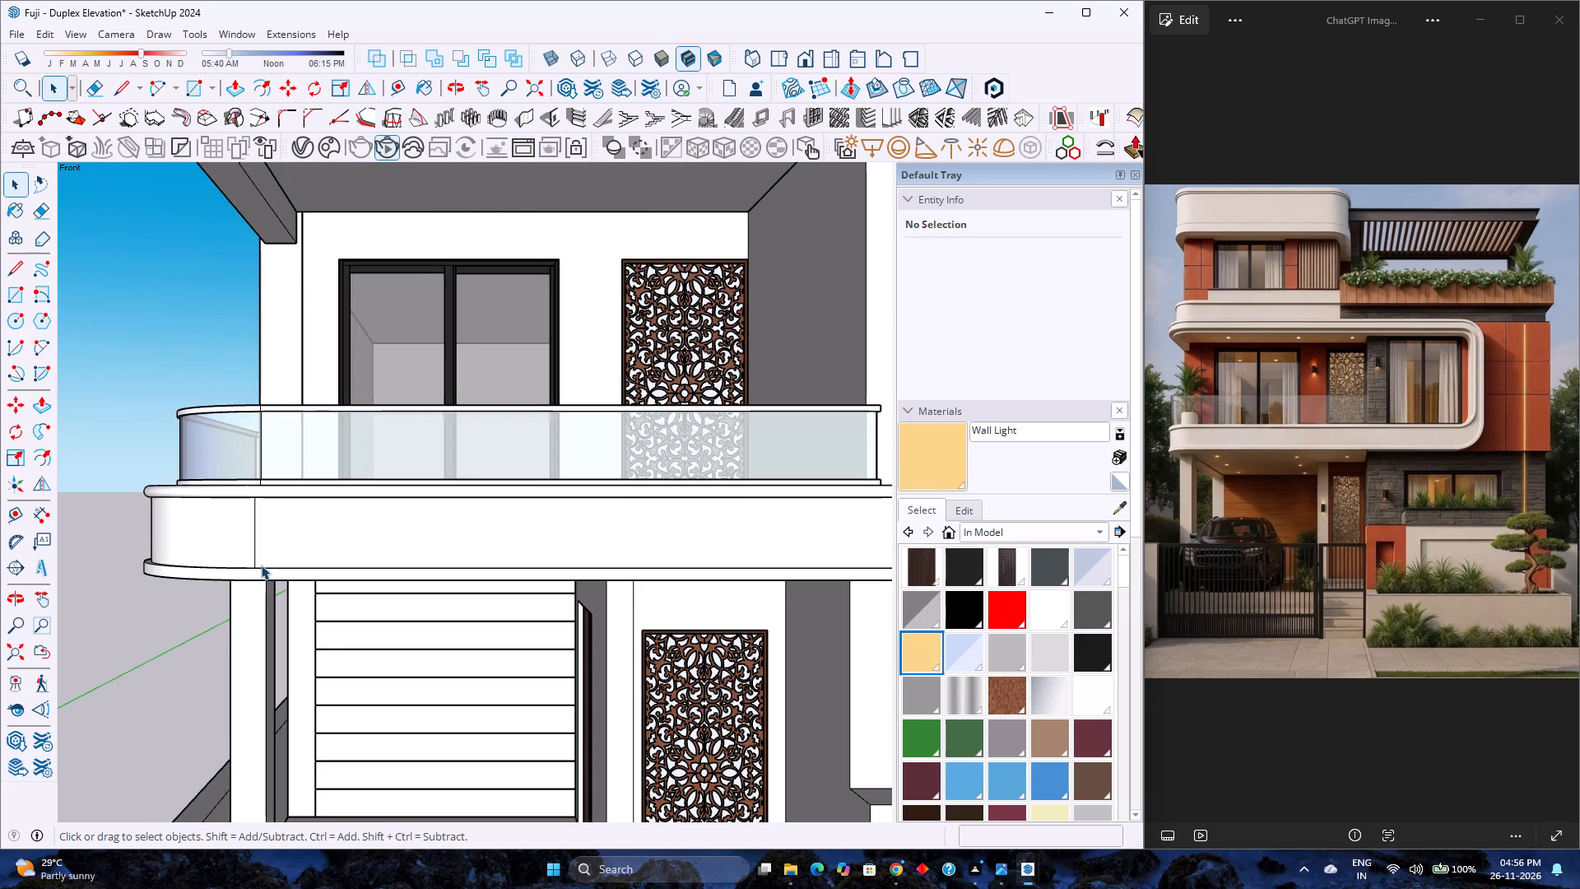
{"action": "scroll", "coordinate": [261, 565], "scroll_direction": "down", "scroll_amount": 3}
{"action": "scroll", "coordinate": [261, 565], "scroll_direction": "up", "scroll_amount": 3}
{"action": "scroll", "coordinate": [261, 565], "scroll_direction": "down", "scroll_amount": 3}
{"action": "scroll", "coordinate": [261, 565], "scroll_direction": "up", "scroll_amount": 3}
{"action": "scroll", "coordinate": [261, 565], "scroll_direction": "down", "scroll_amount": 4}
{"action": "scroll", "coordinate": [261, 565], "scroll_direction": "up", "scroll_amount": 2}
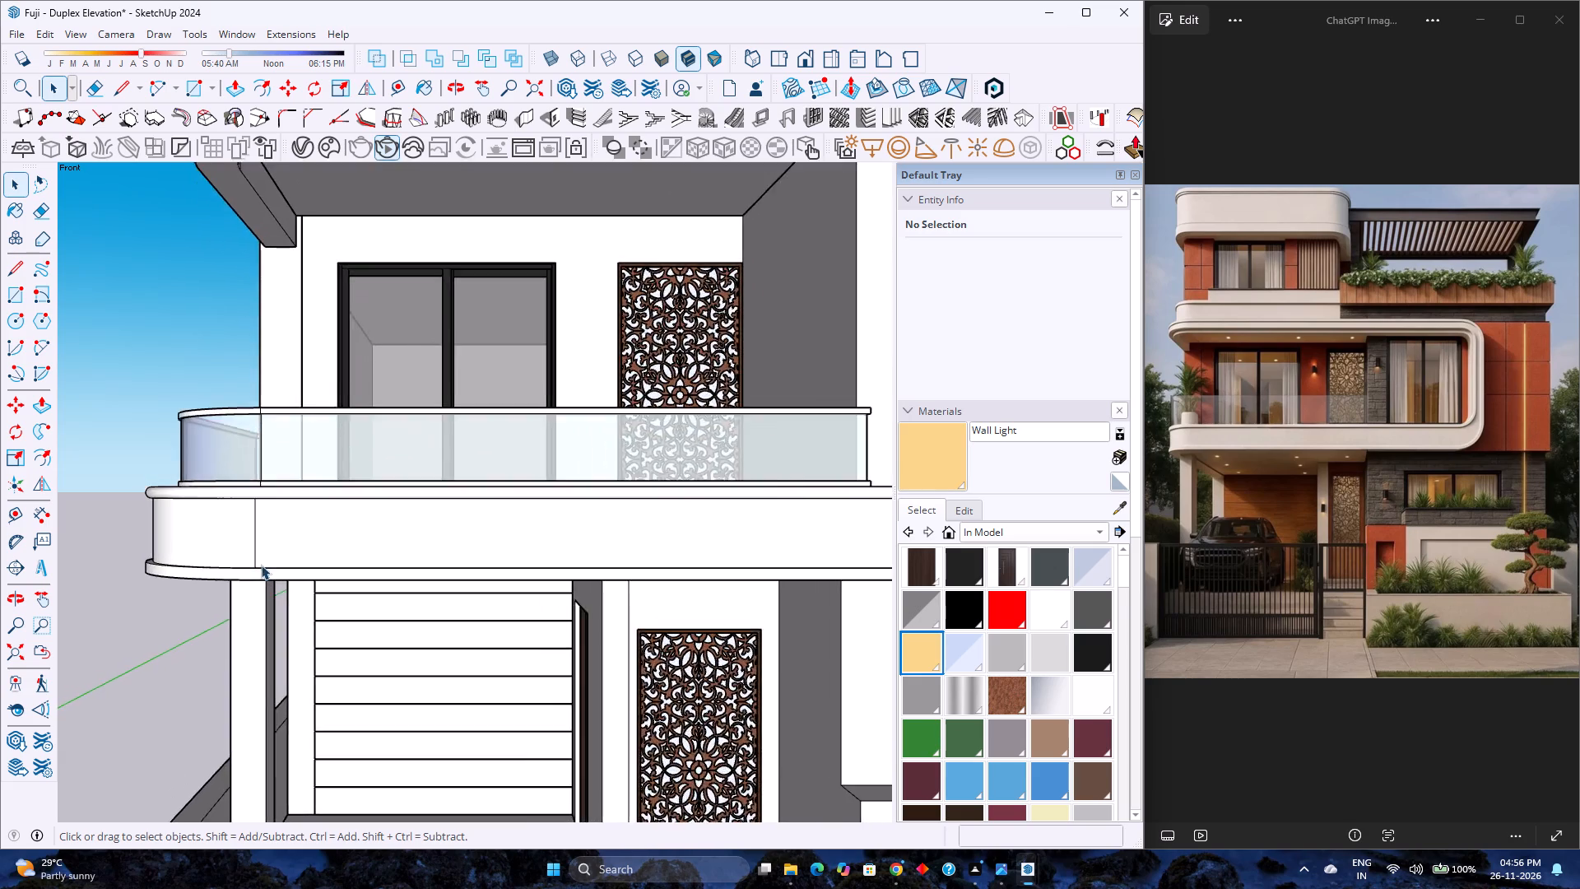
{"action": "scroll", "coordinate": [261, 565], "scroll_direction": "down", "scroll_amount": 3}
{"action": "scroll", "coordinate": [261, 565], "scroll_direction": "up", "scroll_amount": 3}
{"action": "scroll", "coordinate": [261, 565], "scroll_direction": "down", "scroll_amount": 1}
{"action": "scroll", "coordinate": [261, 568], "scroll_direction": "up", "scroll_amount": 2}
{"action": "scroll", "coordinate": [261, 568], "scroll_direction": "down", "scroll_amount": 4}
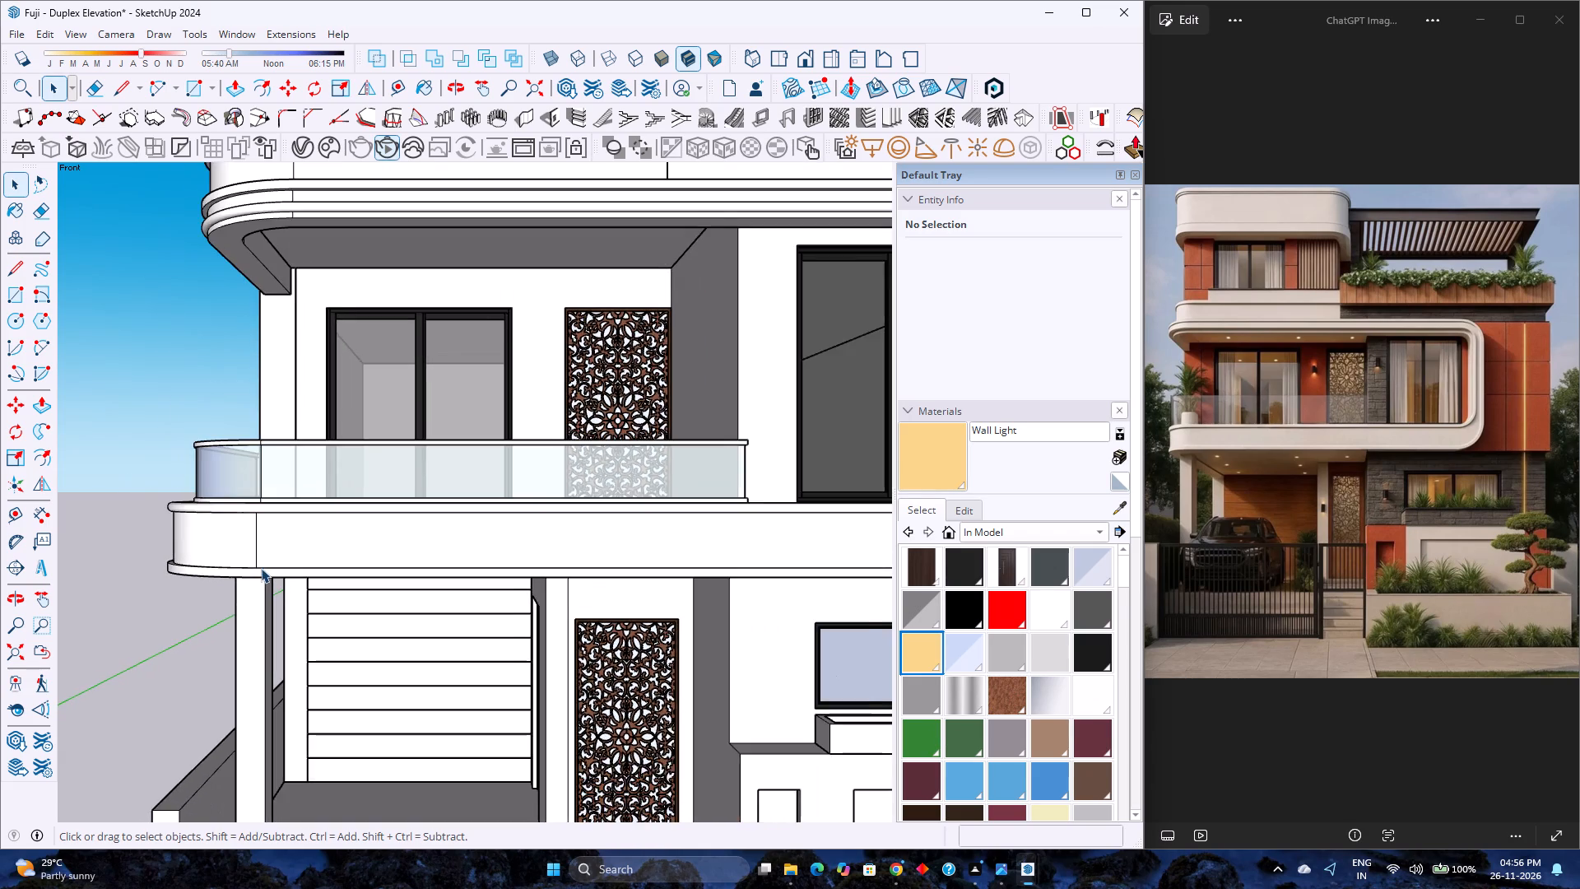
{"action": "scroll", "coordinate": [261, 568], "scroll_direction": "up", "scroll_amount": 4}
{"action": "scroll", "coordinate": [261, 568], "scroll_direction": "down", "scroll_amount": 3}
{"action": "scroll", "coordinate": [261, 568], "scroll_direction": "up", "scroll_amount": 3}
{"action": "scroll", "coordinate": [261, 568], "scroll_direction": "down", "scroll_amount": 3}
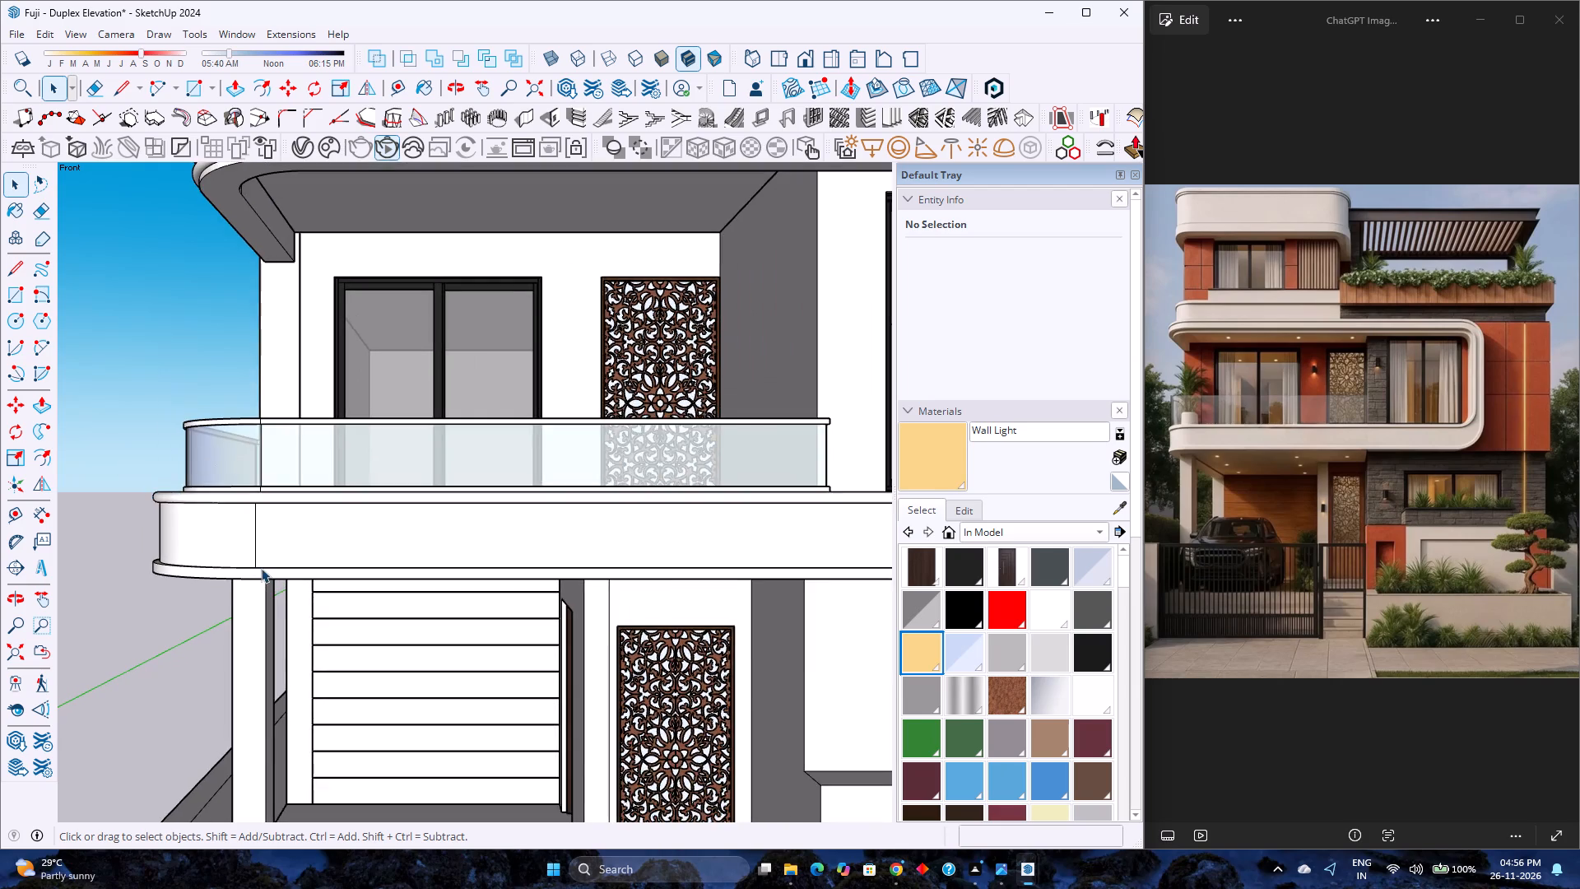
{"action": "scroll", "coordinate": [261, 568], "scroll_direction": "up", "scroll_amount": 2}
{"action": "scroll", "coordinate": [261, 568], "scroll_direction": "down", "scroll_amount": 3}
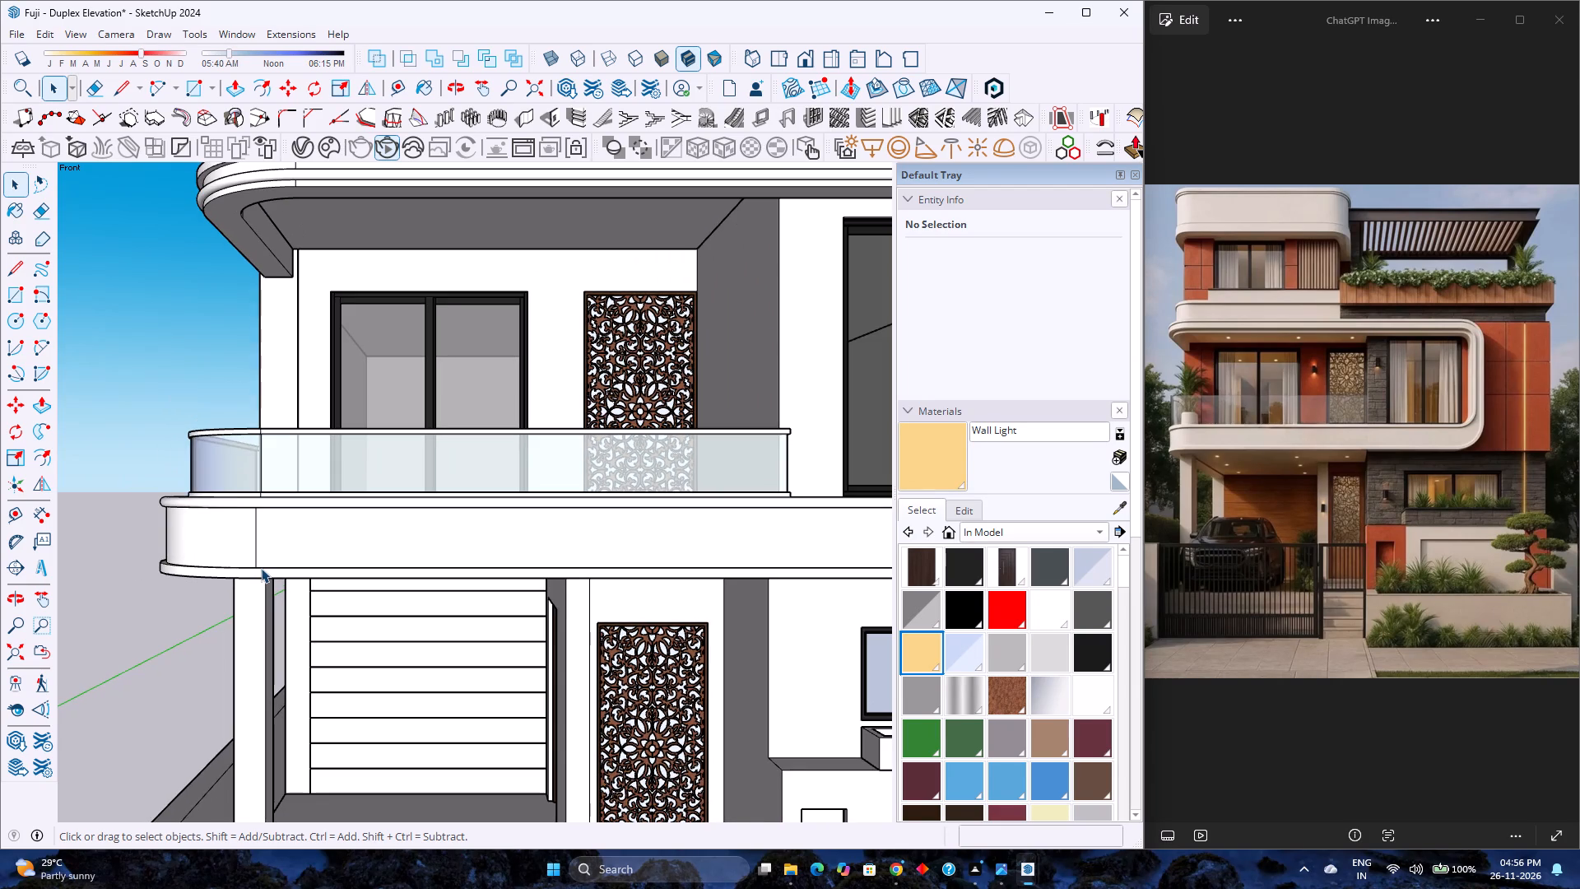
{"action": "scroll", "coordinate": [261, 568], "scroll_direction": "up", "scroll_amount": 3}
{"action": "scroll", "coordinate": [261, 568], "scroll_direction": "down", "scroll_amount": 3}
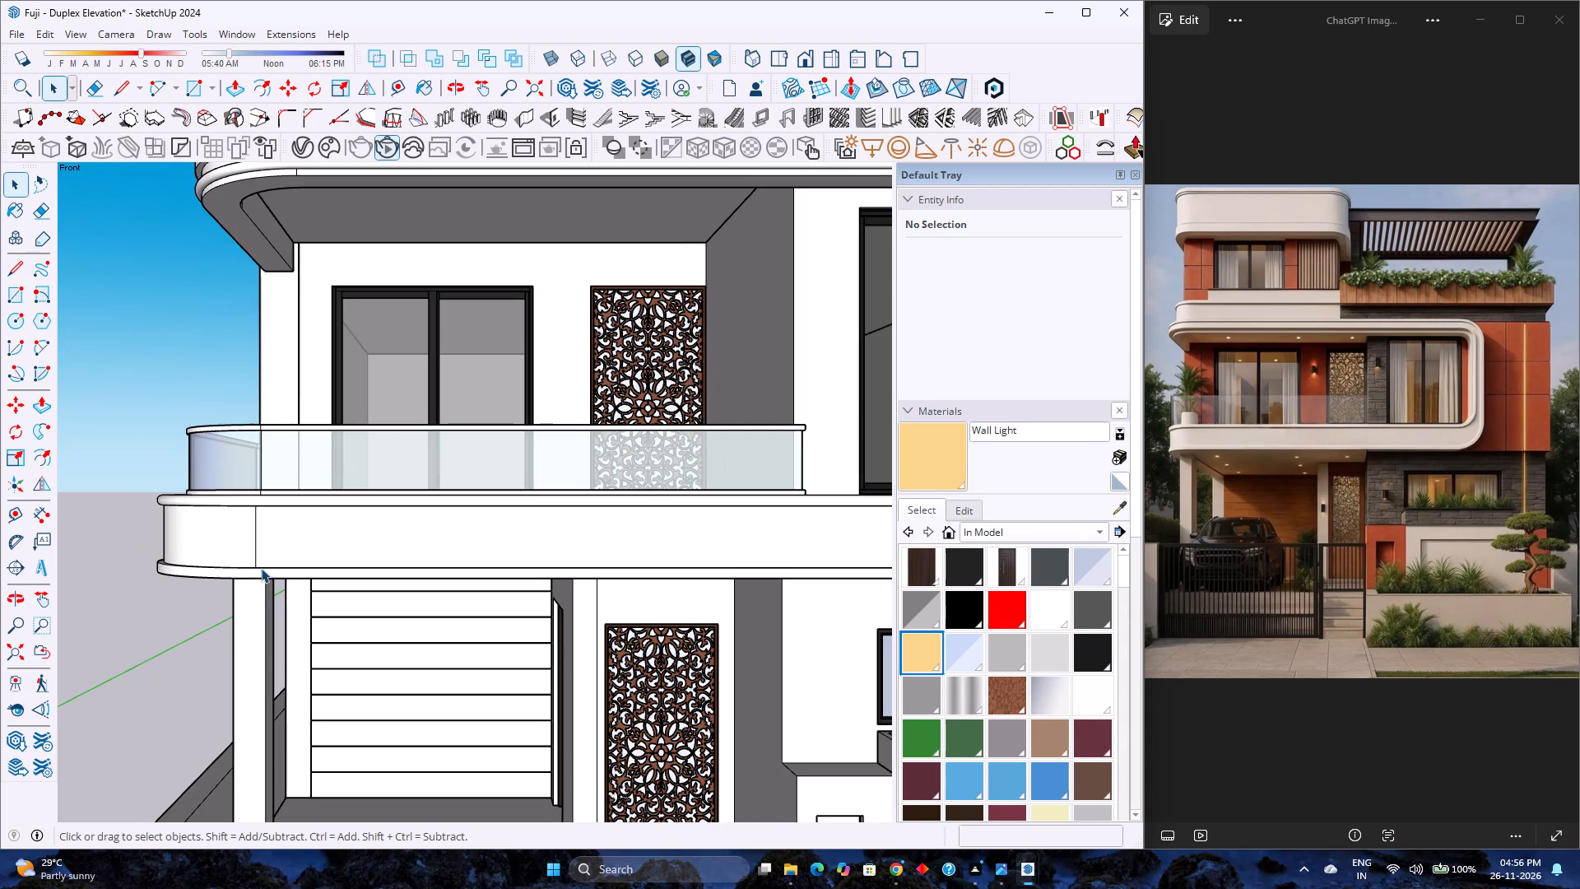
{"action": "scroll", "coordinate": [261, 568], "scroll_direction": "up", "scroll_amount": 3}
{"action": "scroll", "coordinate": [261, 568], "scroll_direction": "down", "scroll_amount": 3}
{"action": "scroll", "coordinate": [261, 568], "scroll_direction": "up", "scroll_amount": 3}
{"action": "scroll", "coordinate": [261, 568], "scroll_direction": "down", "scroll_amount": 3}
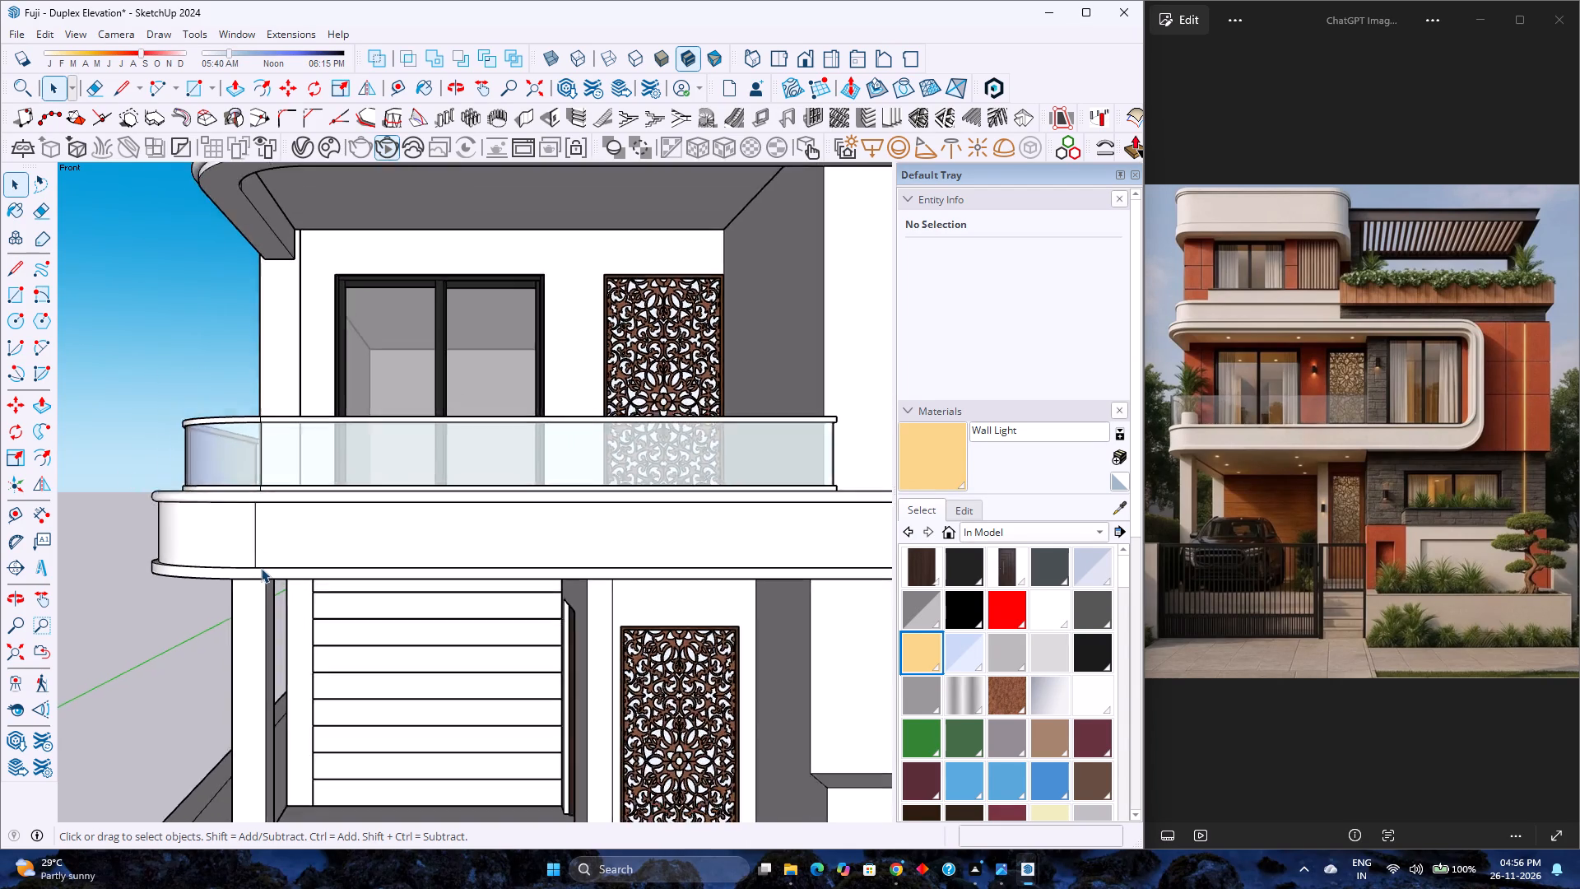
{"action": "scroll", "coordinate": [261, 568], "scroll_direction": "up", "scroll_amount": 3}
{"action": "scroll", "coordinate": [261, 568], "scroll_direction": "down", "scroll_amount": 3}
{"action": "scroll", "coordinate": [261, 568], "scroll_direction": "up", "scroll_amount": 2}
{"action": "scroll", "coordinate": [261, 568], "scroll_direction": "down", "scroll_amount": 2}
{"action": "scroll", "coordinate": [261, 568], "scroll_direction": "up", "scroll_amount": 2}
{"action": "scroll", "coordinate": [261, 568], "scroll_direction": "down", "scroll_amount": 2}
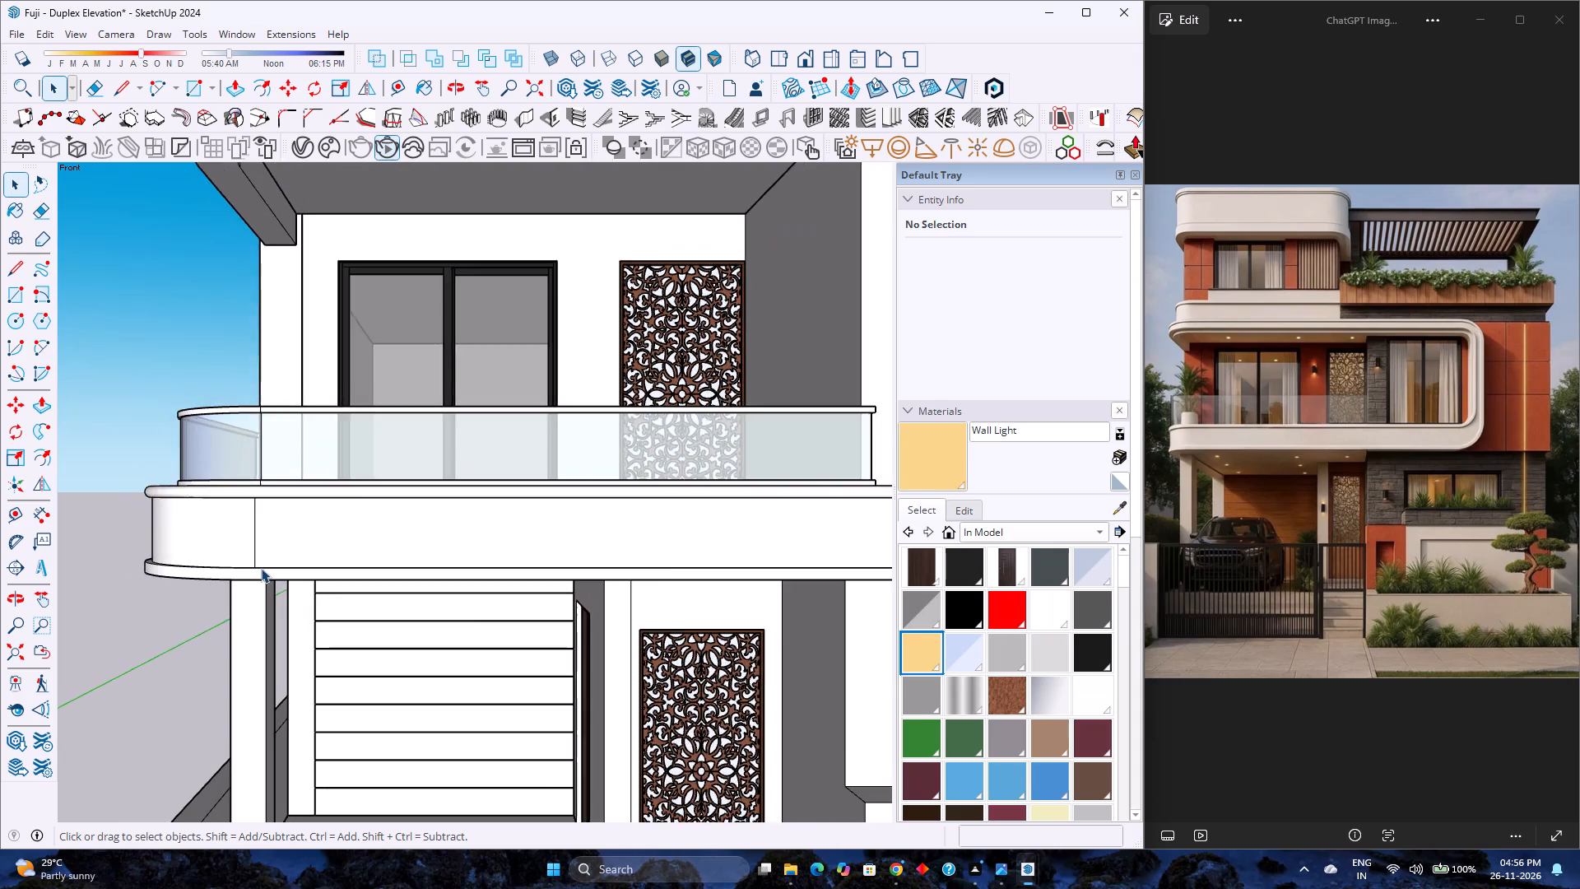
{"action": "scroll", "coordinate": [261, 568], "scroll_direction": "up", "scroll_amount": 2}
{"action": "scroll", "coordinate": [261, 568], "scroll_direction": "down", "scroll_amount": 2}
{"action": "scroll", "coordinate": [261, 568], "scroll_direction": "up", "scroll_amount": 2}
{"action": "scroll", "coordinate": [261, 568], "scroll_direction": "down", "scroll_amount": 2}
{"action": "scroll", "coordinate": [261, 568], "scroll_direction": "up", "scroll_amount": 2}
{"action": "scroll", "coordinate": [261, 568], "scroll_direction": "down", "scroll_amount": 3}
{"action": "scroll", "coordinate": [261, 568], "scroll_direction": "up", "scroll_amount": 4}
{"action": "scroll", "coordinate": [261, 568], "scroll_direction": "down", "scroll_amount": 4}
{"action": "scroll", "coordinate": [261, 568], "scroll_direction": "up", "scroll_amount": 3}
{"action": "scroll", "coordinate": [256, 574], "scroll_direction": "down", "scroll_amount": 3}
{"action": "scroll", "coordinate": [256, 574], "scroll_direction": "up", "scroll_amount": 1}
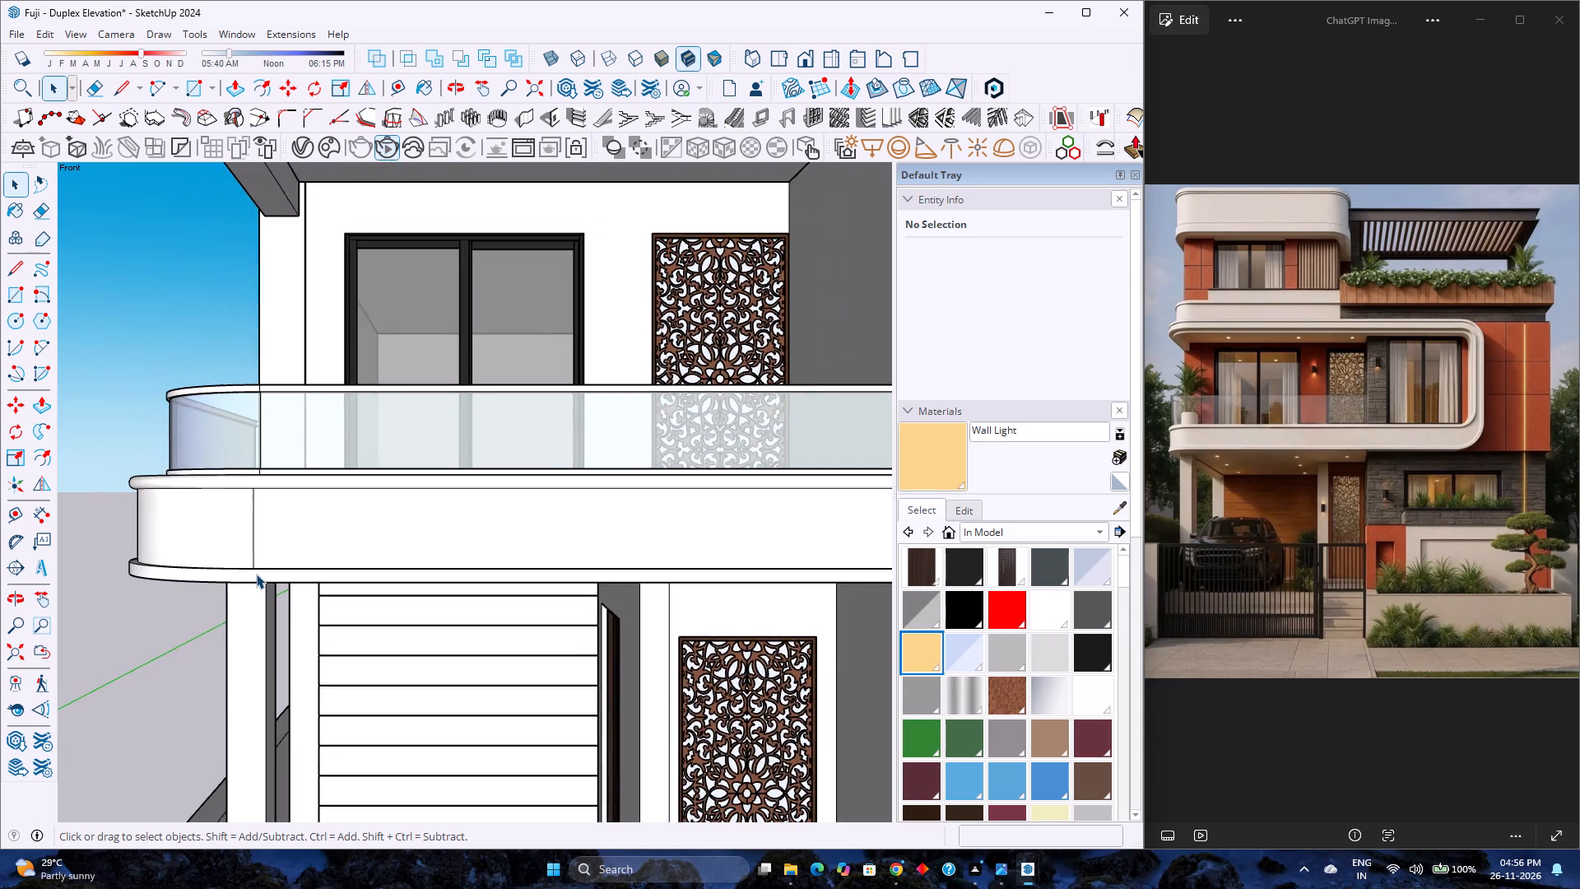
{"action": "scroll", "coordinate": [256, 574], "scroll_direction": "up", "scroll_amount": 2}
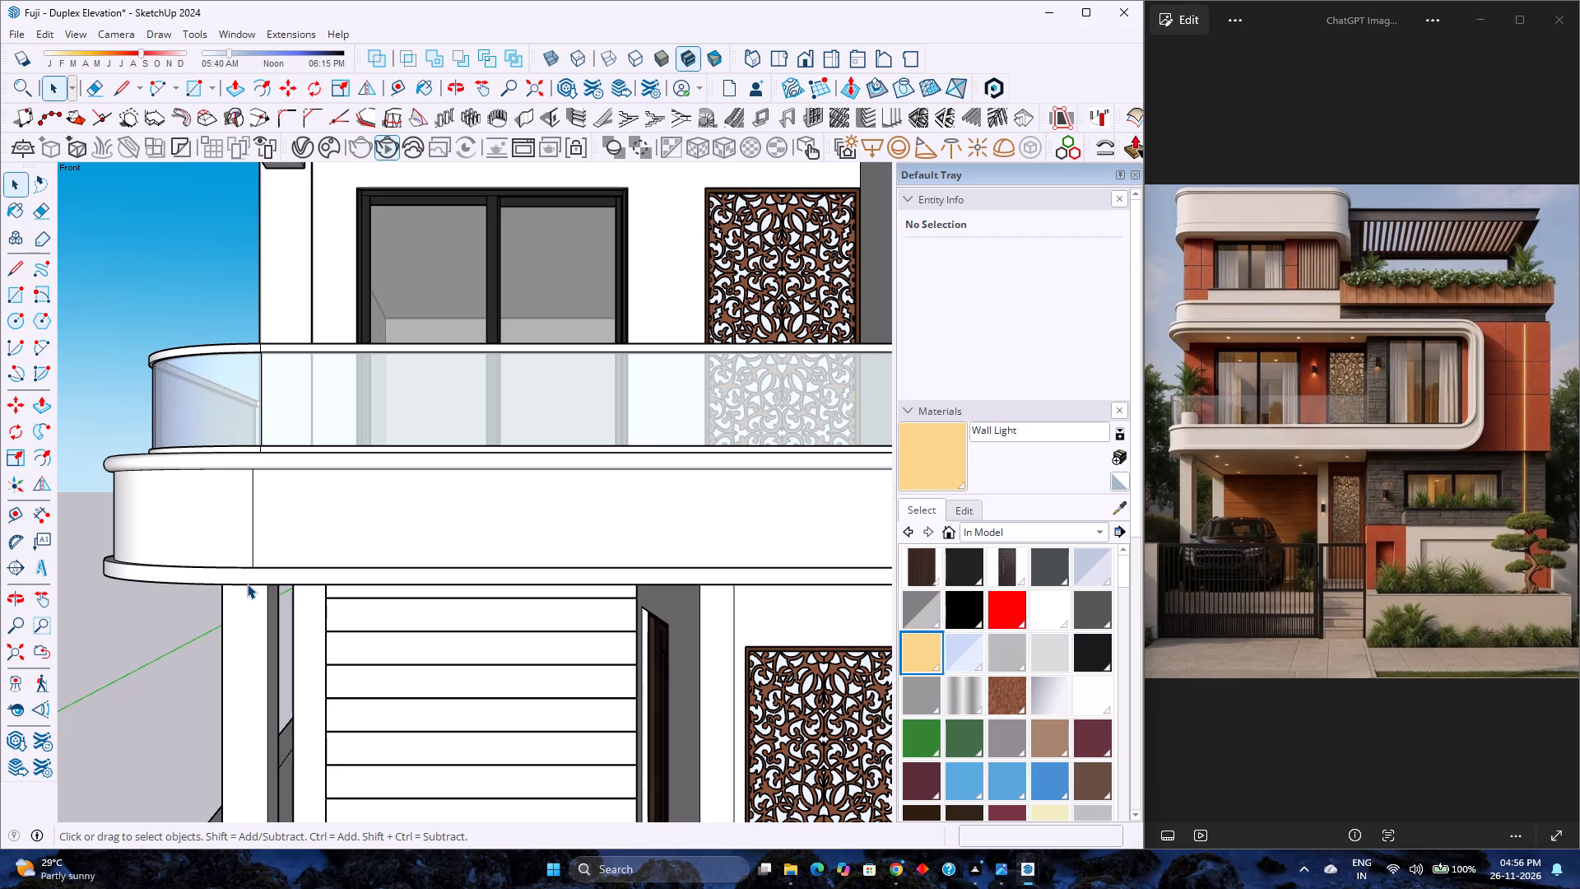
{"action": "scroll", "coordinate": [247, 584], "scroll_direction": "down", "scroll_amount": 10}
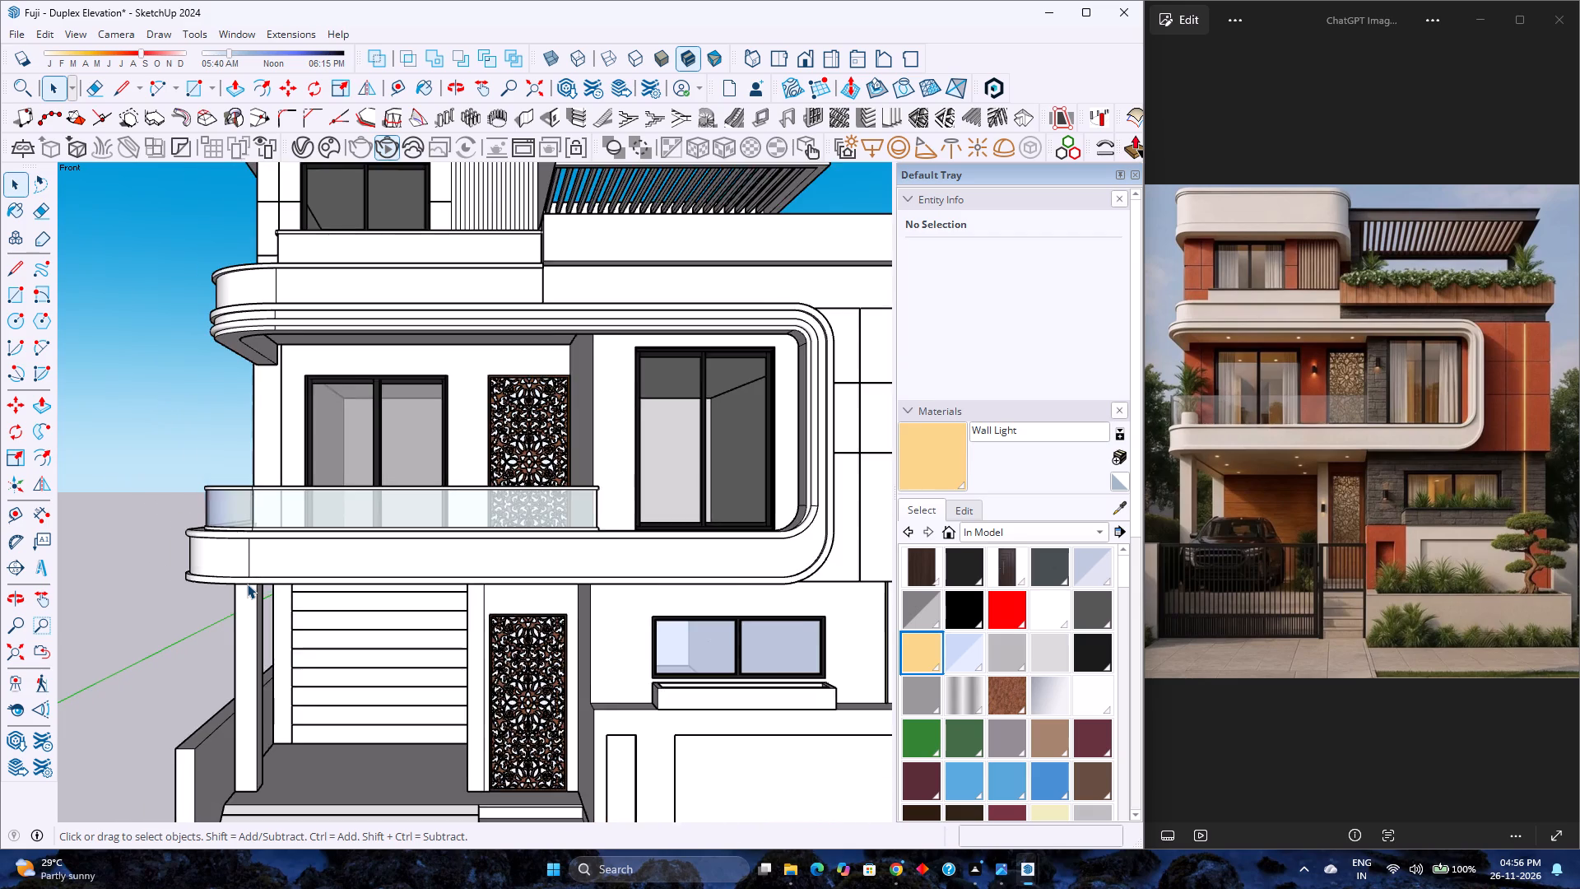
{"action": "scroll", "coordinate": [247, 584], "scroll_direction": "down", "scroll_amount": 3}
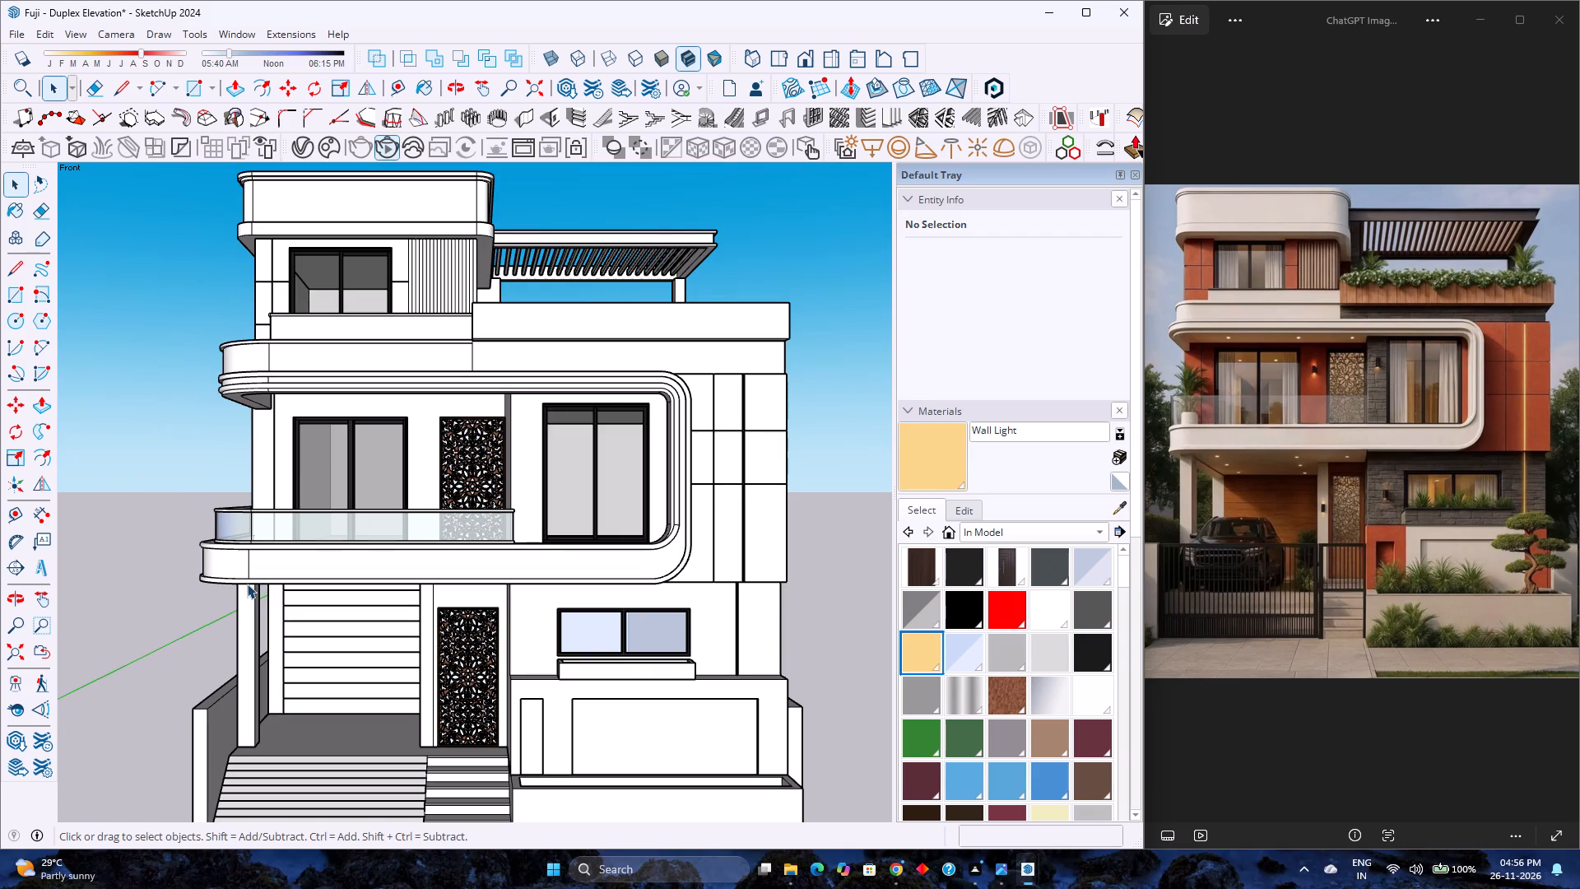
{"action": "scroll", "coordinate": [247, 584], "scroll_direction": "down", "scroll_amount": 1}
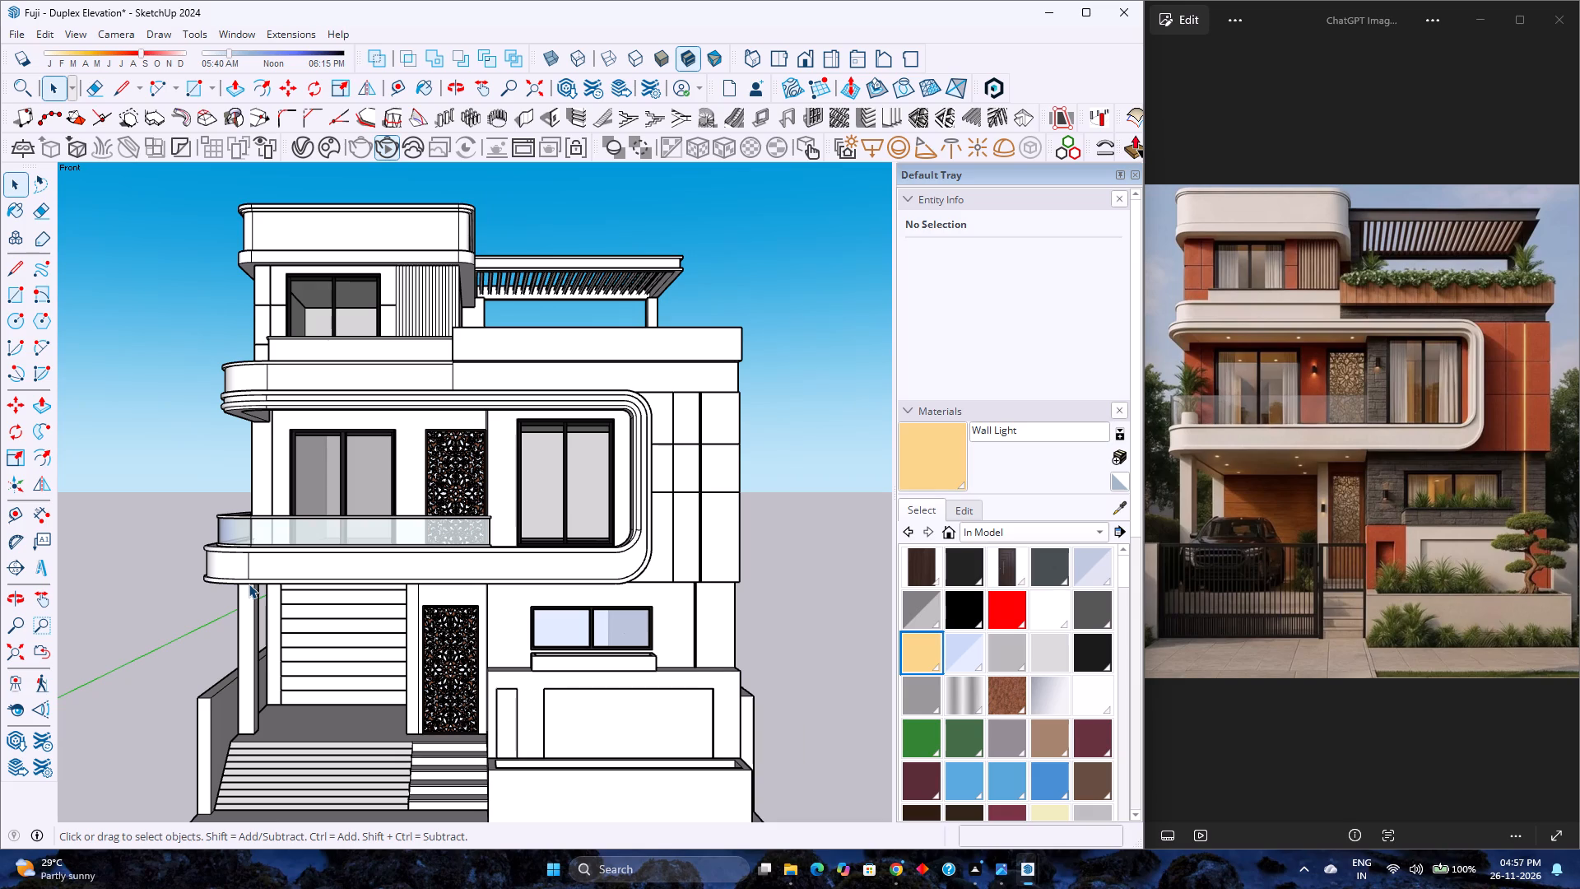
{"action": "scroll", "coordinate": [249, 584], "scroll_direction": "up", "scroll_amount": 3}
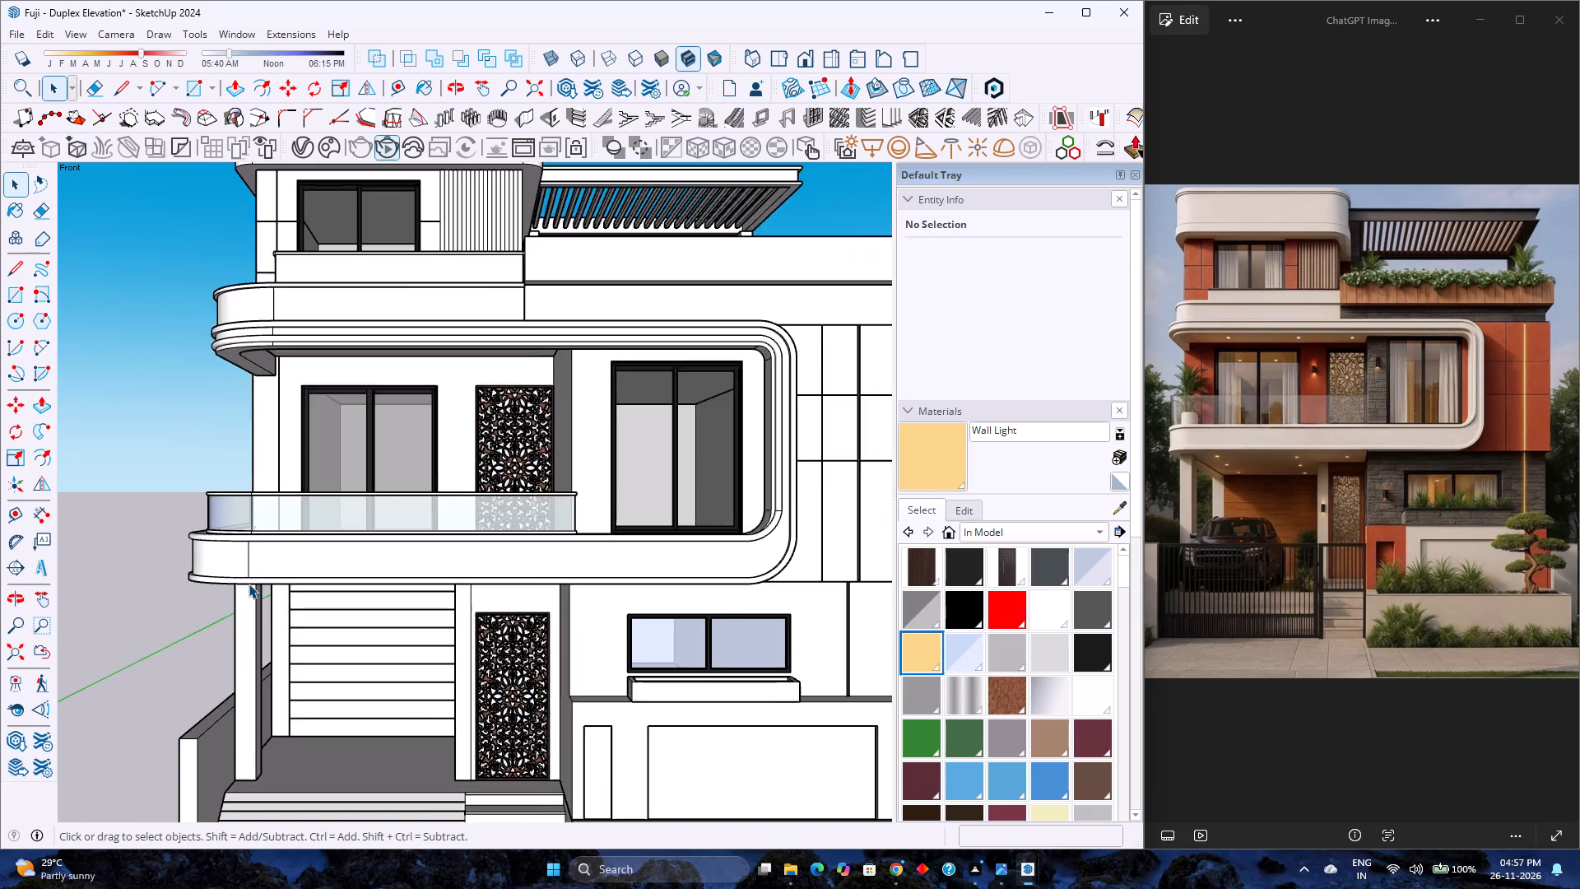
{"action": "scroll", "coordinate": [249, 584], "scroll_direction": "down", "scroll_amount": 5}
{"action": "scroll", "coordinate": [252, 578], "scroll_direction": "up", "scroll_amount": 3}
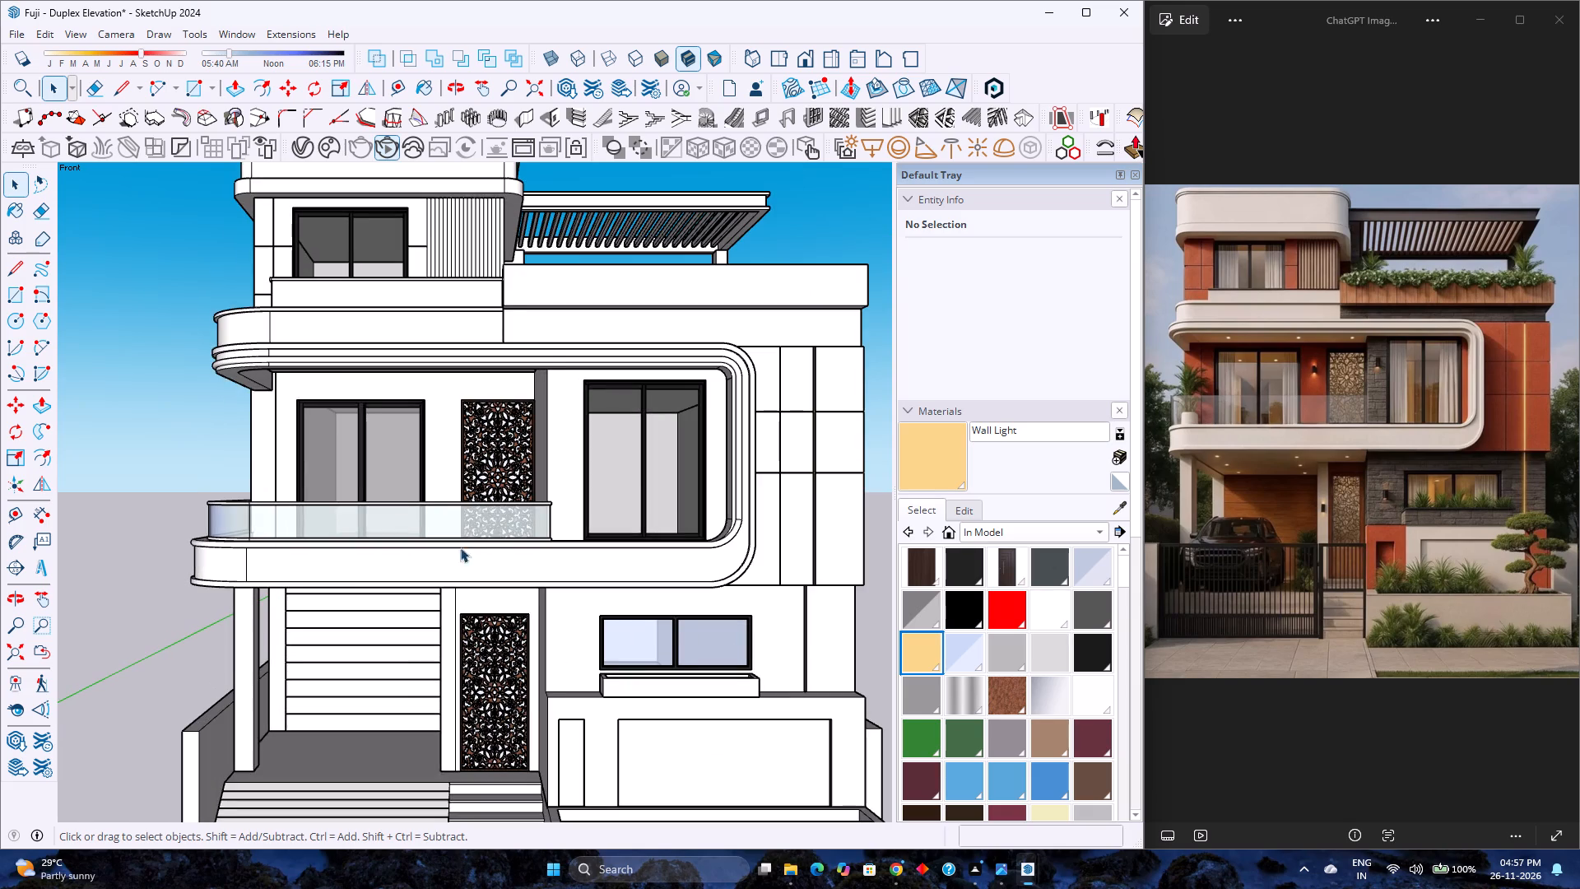
Examine the glass-railed balcony and the entrance porch beneath it from several angles, ending with an overview of the whole house.
{"action": "scroll", "coordinate": [481, 543], "scroll_direction": "up", "scroll_amount": 6}
{"action": "scroll", "coordinate": [656, 503], "scroll_direction": "up", "scroll_amount": 3}
{"action": "middle_click_drag", "start_coordinate": [656, 503], "coordinate": [444, 603]}
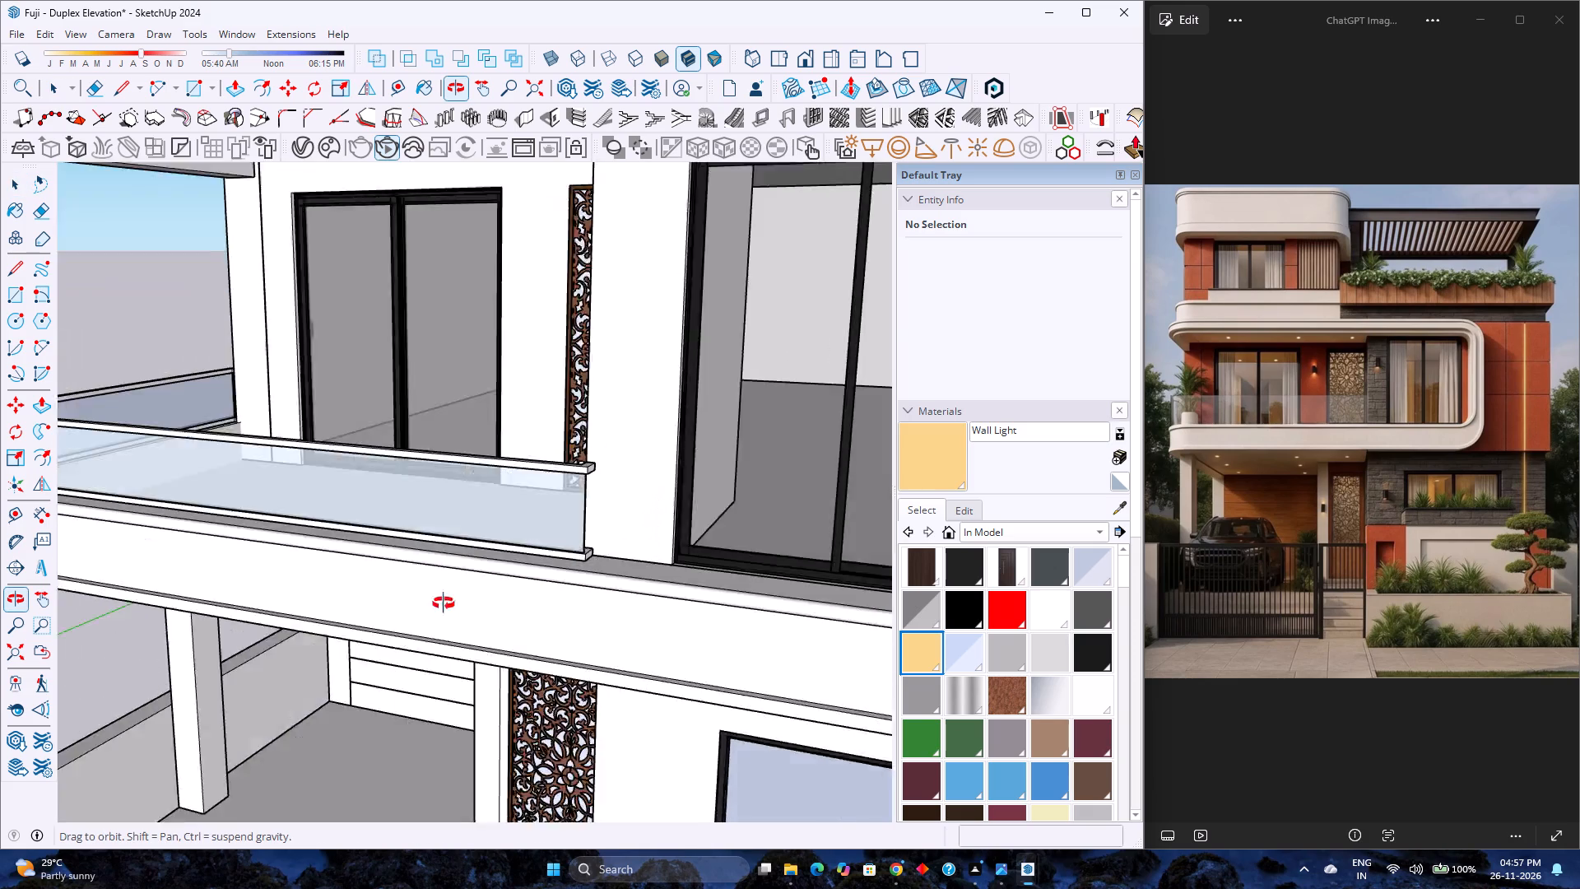
{"action": "middle_click_drag", "start_coordinate": [444, 603], "coordinate": [511, 642]}
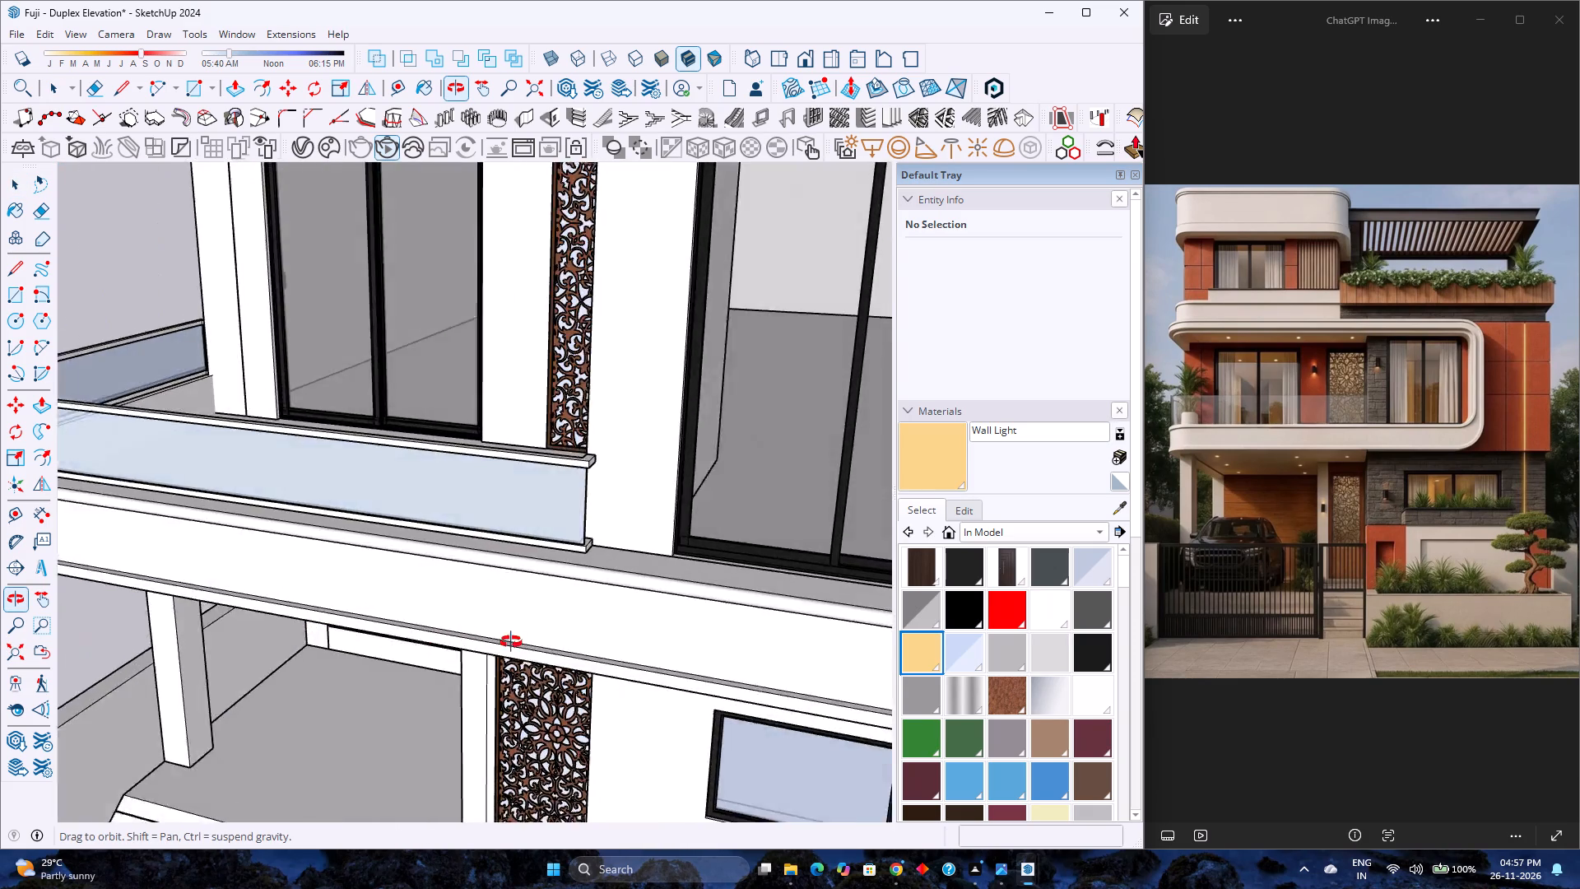
{"action": "middle_click_drag", "start_coordinate": [511, 642], "coordinate": [670, 677]}
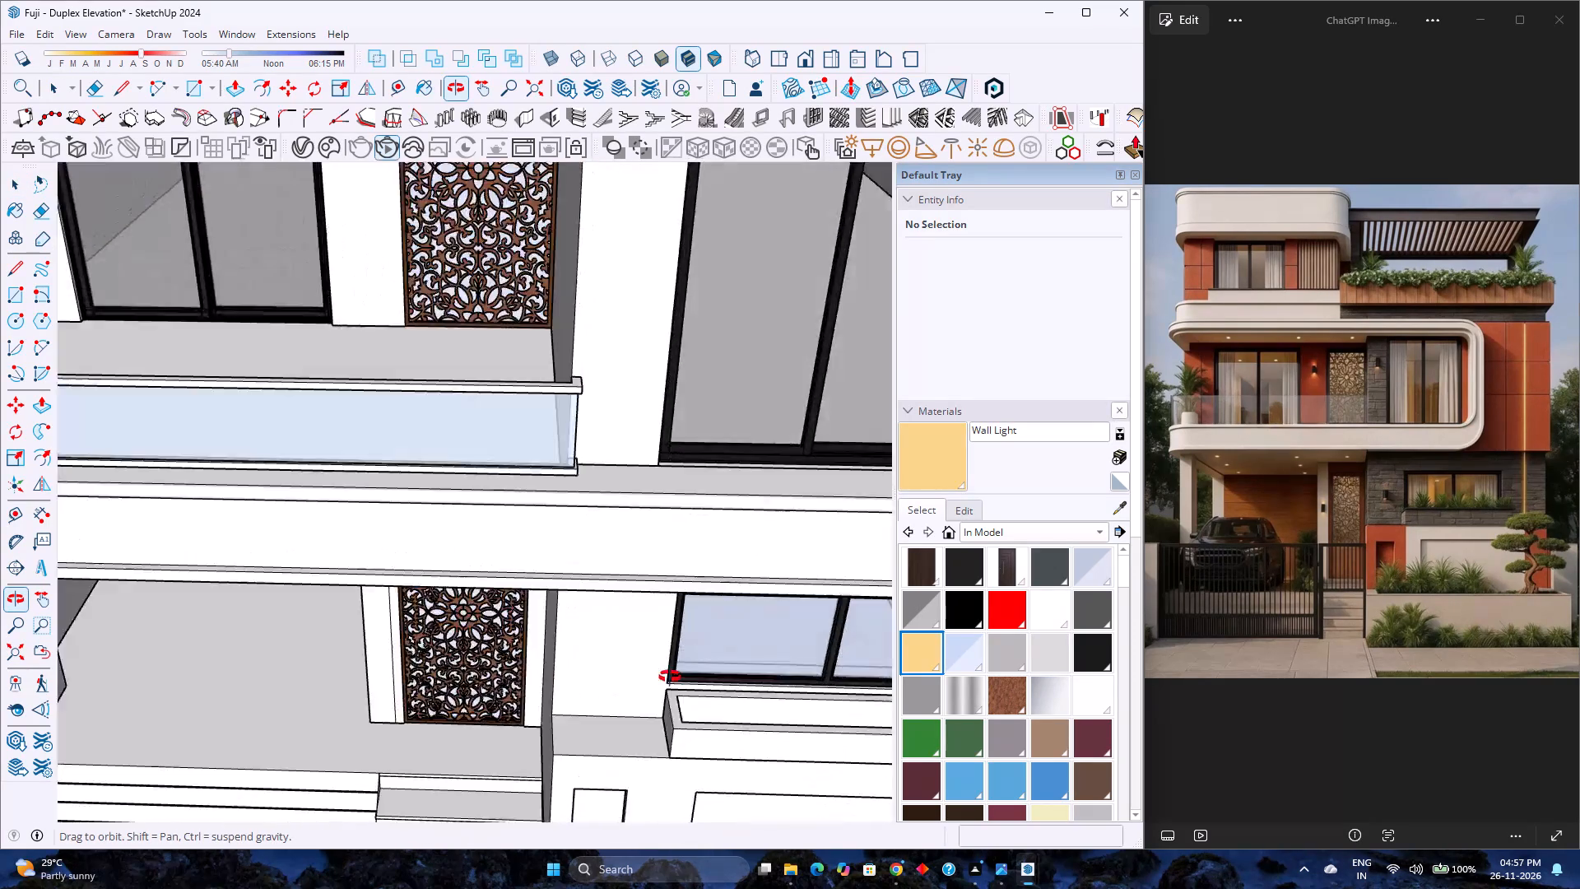
{"action": "middle_click_drag", "start_coordinate": [670, 677], "coordinate": [473, 621]}
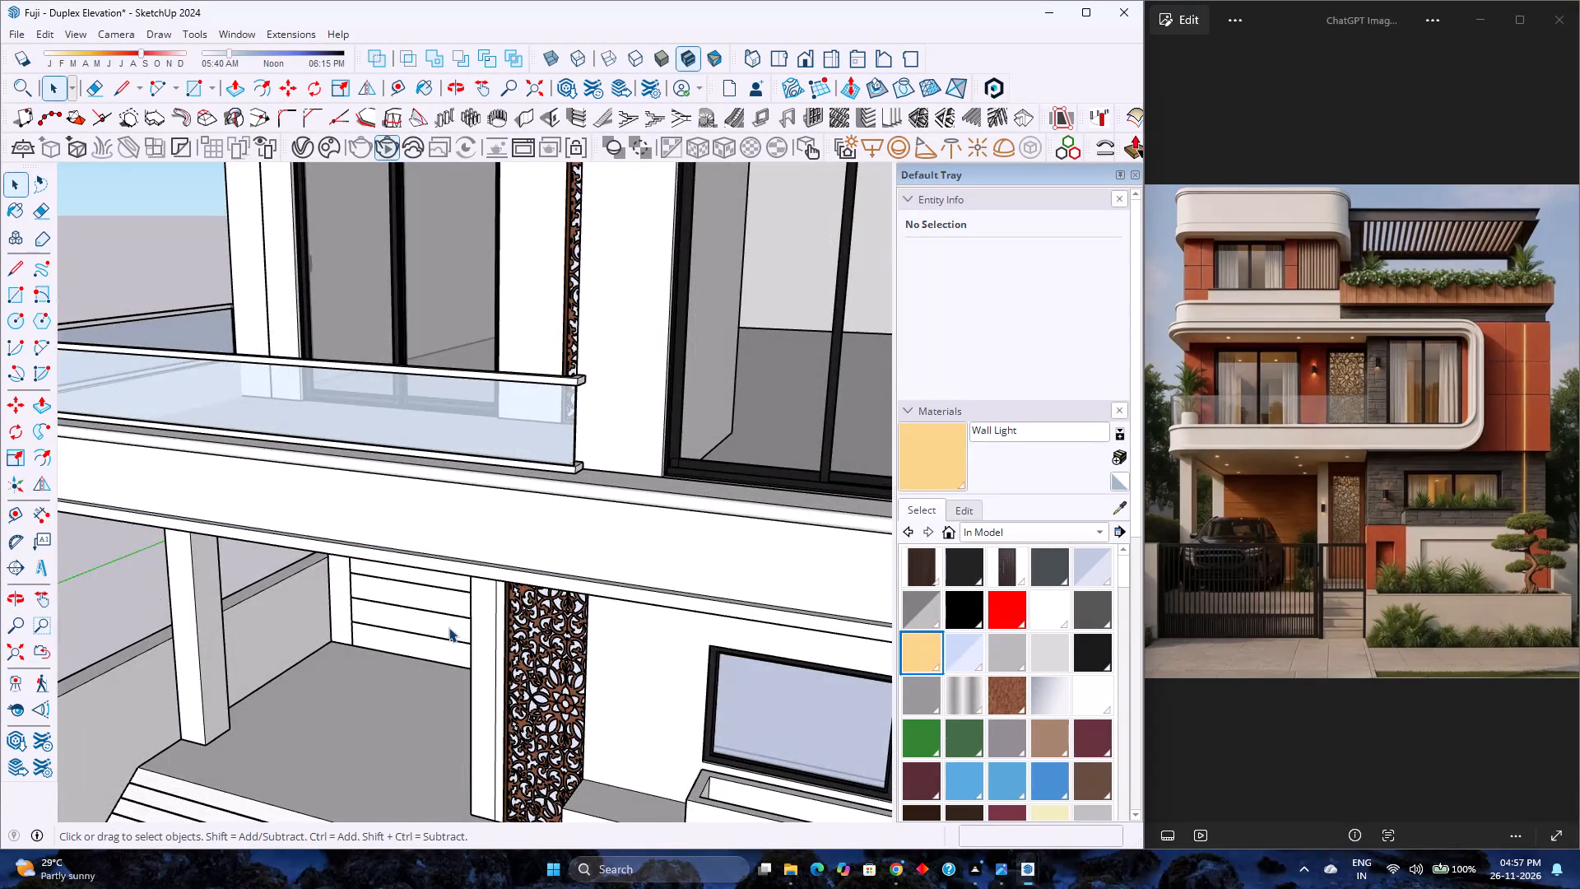
{"action": "scroll", "coordinate": [448, 627], "scroll_direction": "down", "scroll_amount": 3}
{"action": "scroll", "coordinate": [446, 639], "scroll_direction": "up", "scroll_amount": 4}
{"action": "scroll", "coordinate": [446, 639], "scroll_direction": "down", "scroll_amount": 3}
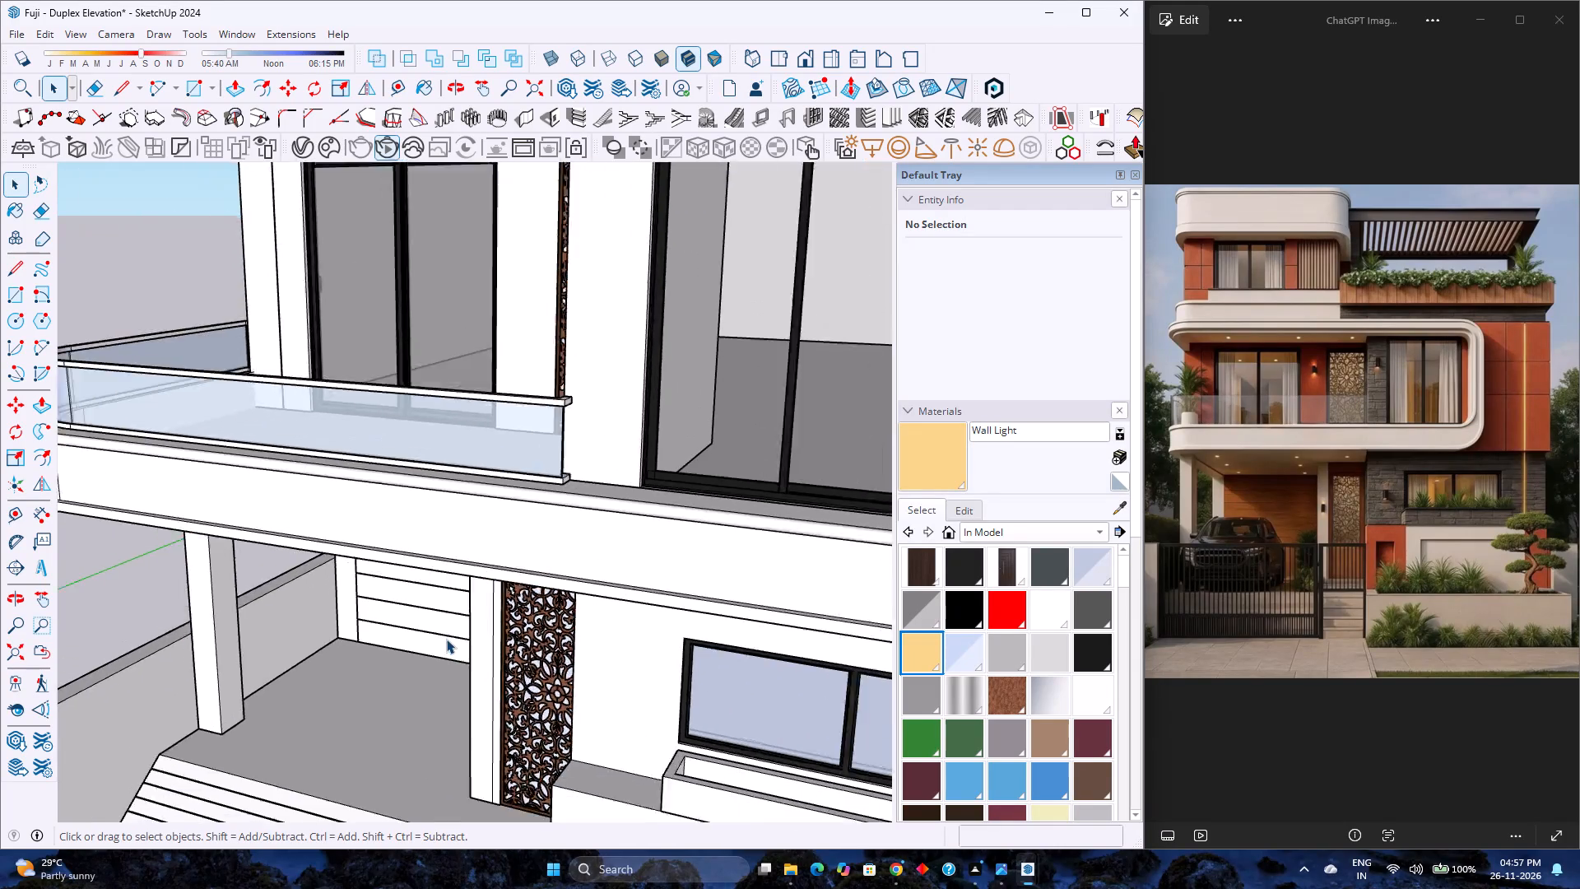
{"action": "scroll", "coordinate": [446, 639], "scroll_direction": "down", "scroll_amount": 1}
{"action": "scroll", "coordinate": [446, 639], "scroll_direction": "up", "scroll_amount": 4}
{"action": "scroll", "coordinate": [446, 639], "scroll_direction": "down", "scroll_amount": 4}
{"action": "scroll", "coordinate": [446, 639], "scroll_direction": "up", "scroll_amount": 3}
{"action": "scroll", "coordinate": [446, 639], "scroll_direction": "down", "scroll_amount": 3}
{"action": "scroll", "coordinate": [446, 639], "scroll_direction": "up", "scroll_amount": 3}
{"action": "scroll", "coordinate": [446, 639], "scroll_direction": "down", "scroll_amount": 1}
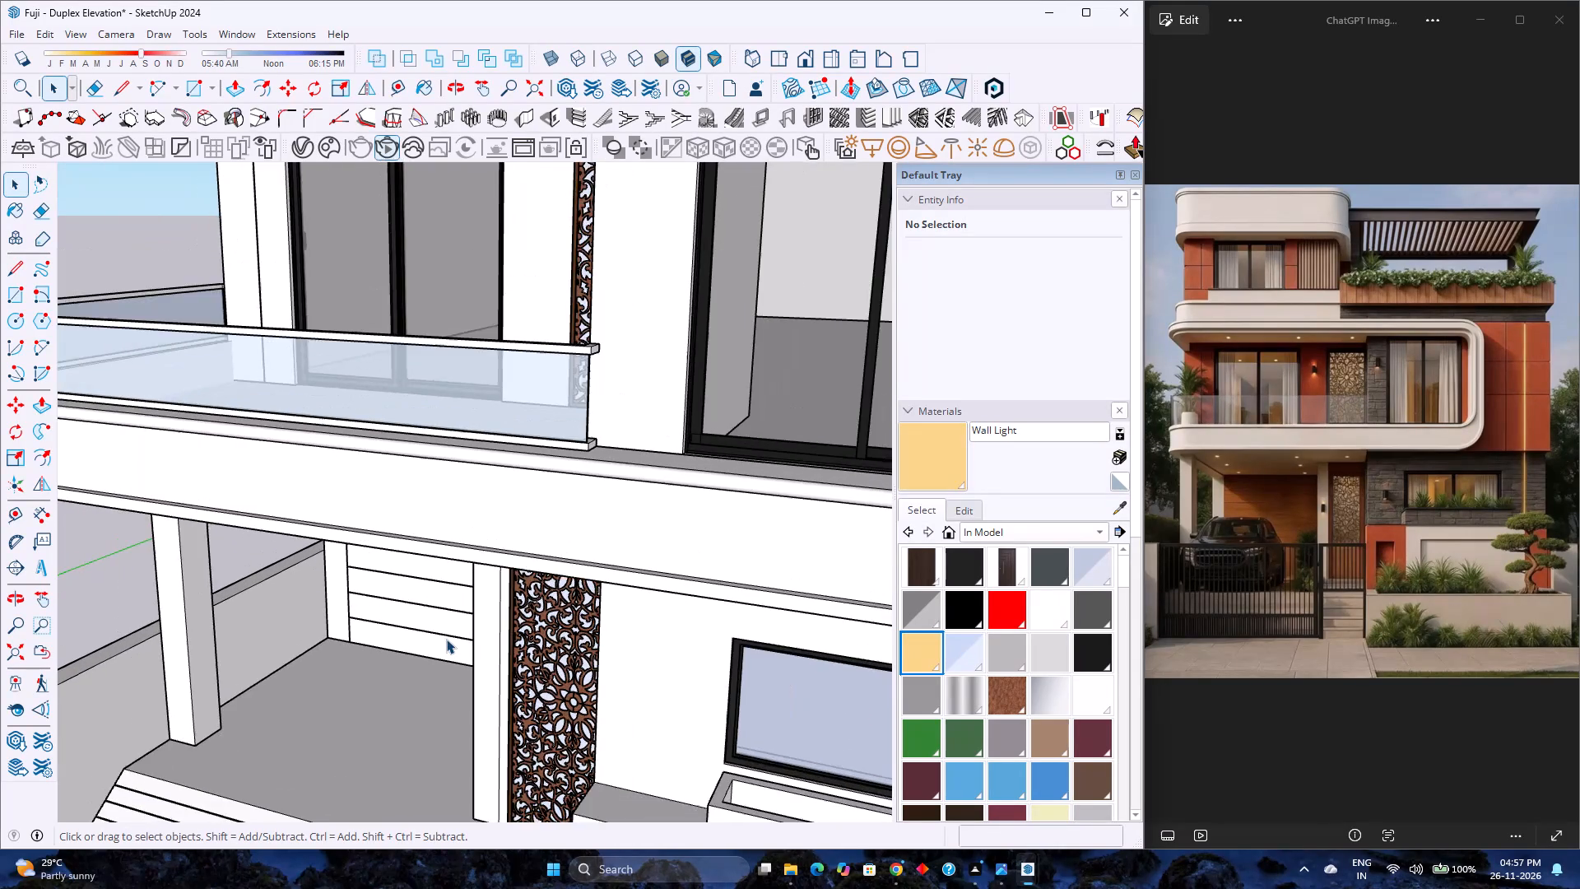
{"action": "scroll", "coordinate": [446, 639], "scroll_direction": "up", "scroll_amount": 1}
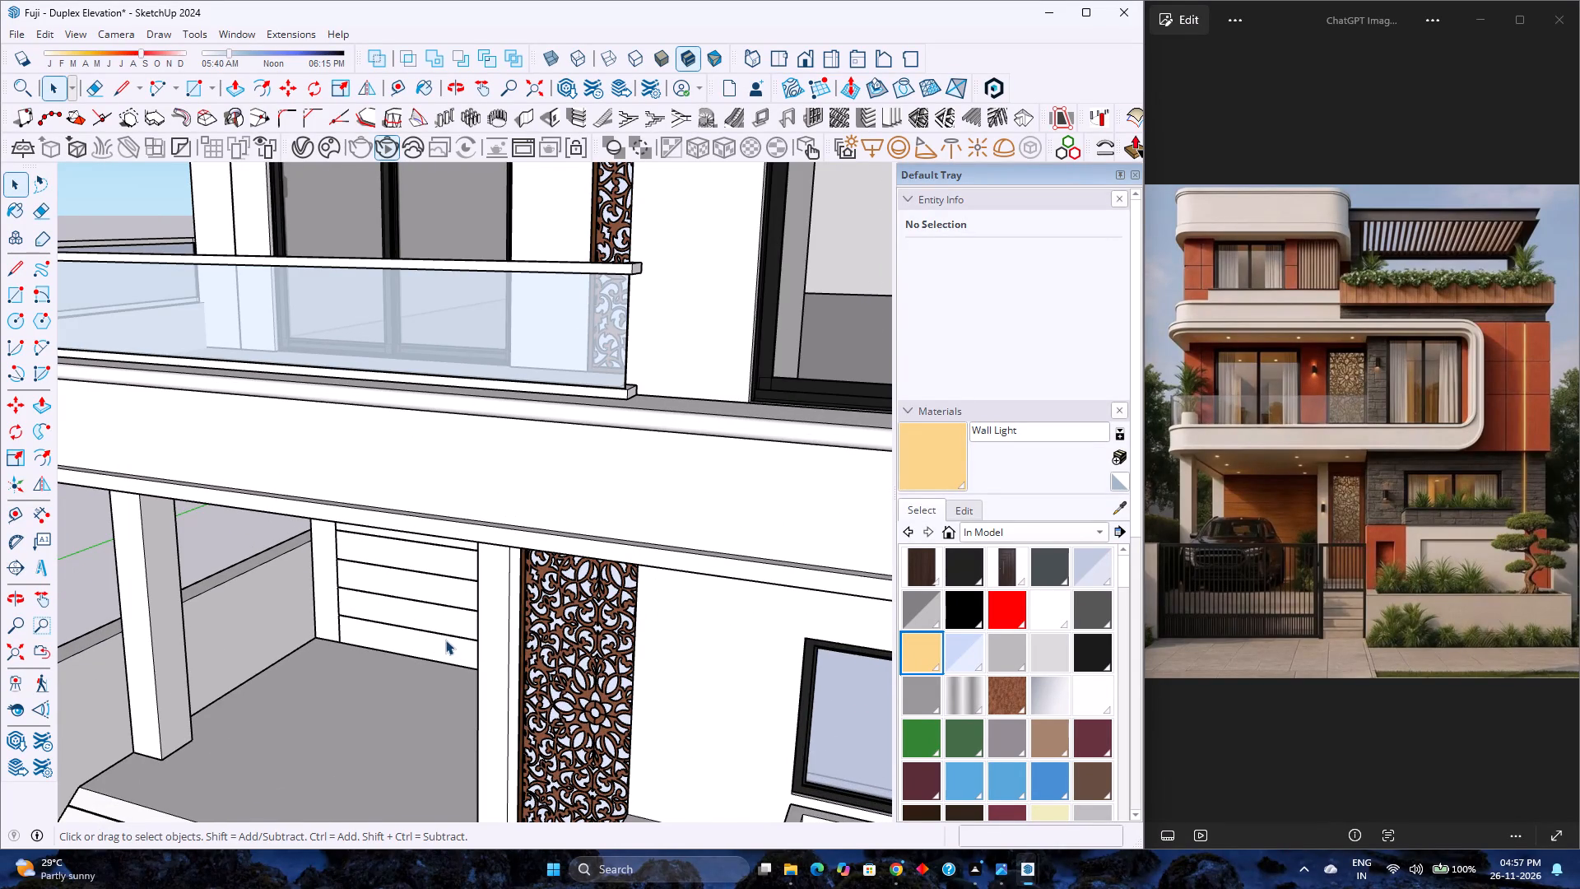
{"action": "scroll", "coordinate": [434, 643], "scroll_direction": "down", "scroll_amount": 3}
{"action": "scroll", "coordinate": [434, 643], "scroll_direction": "up", "scroll_amount": 4}
{"action": "scroll", "coordinate": [434, 643], "scroll_direction": "down", "scroll_amount": 2}
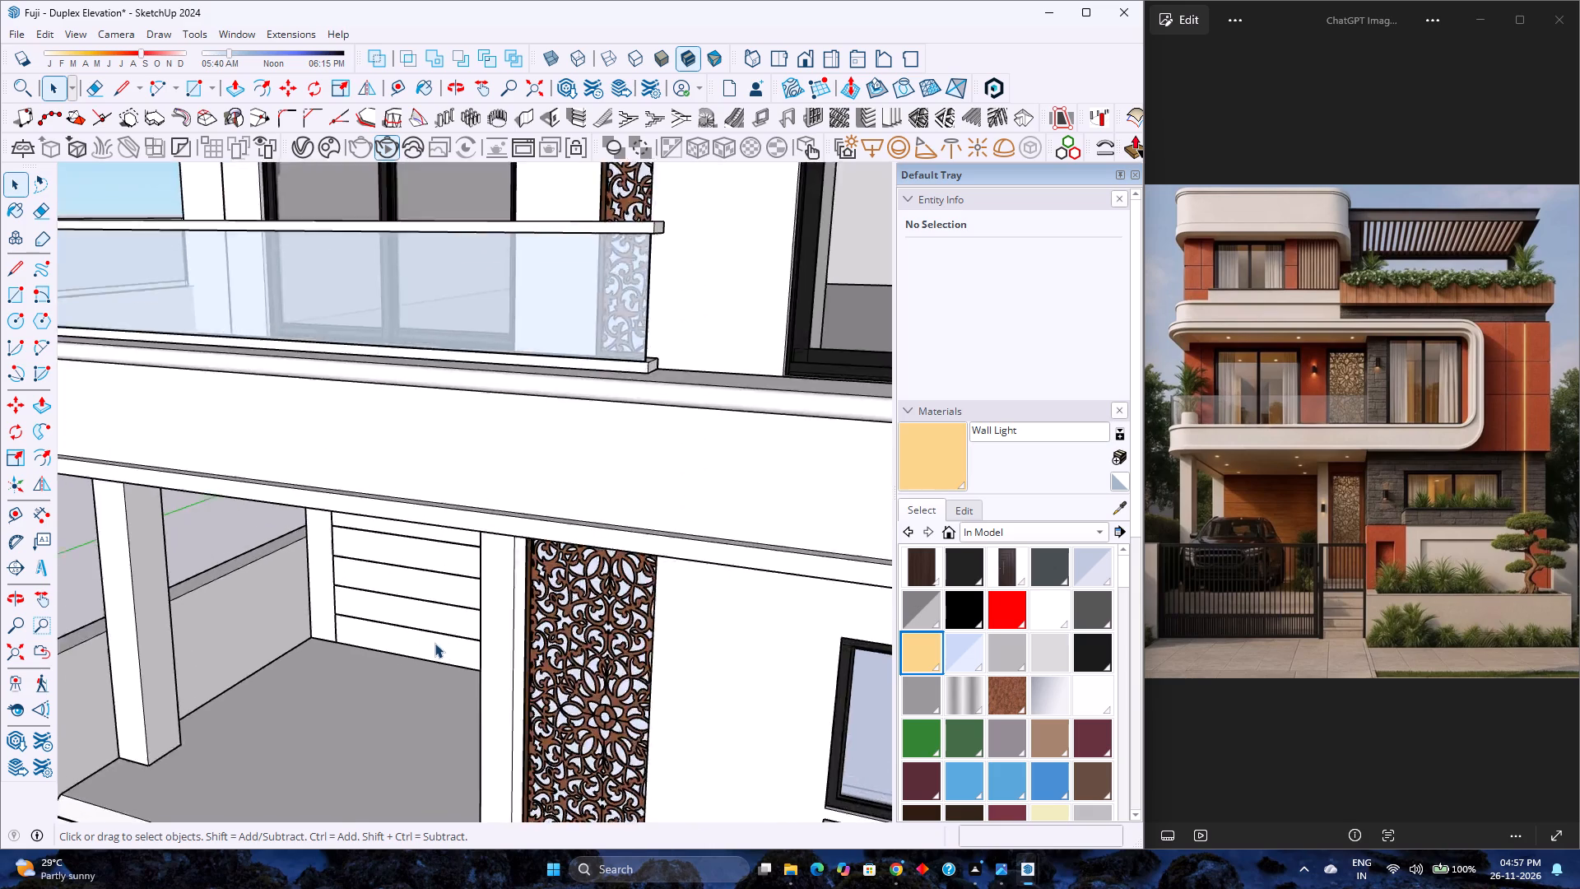
{"action": "scroll", "coordinate": [434, 643], "scroll_direction": "down", "scroll_amount": 14}
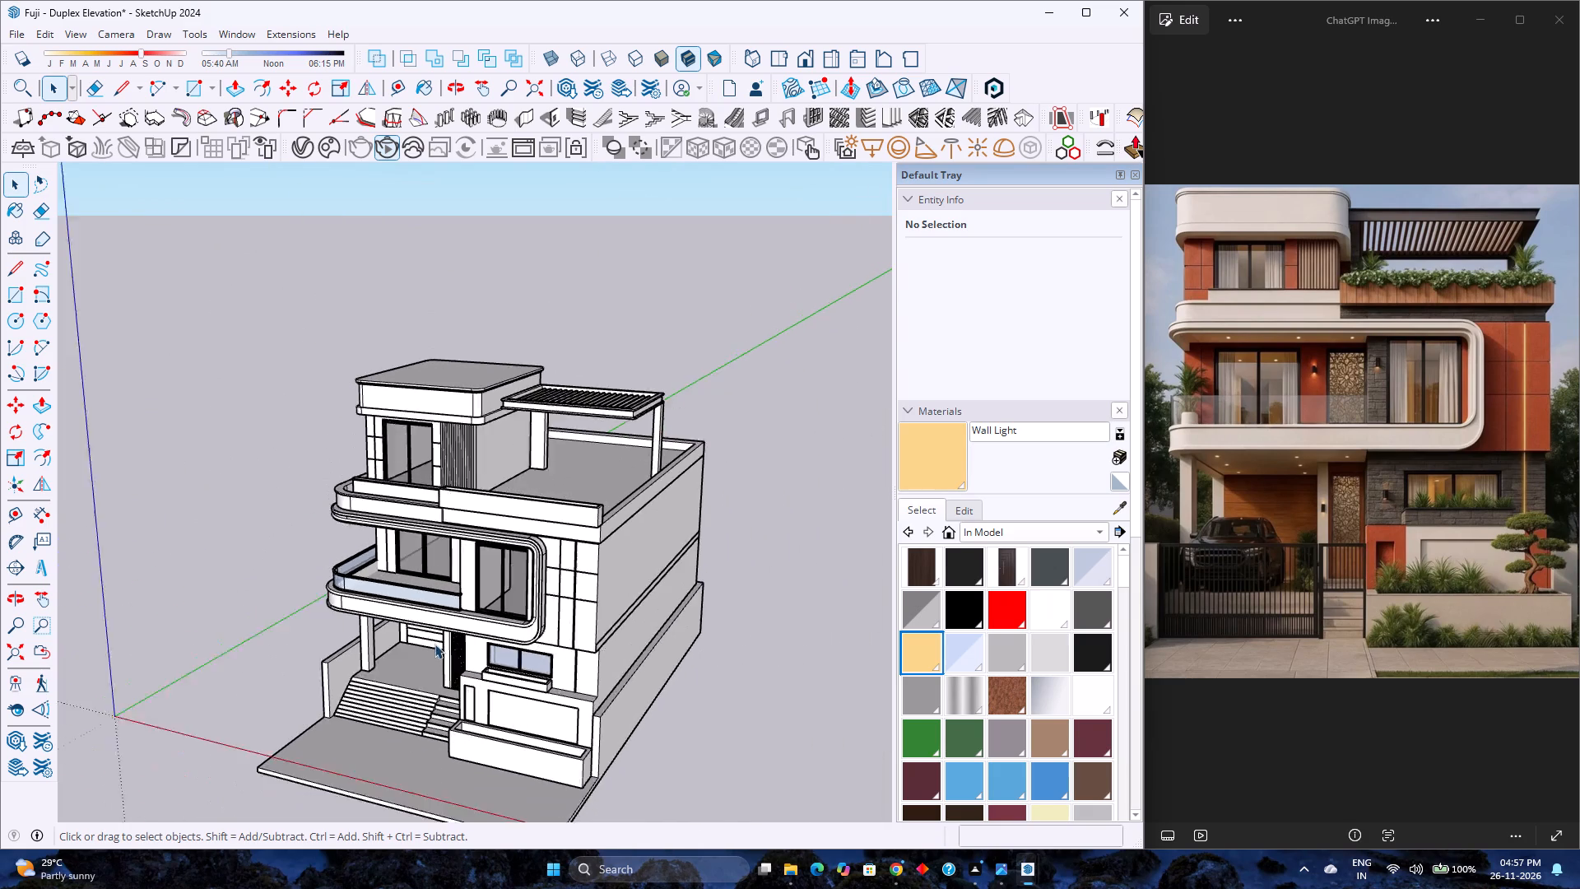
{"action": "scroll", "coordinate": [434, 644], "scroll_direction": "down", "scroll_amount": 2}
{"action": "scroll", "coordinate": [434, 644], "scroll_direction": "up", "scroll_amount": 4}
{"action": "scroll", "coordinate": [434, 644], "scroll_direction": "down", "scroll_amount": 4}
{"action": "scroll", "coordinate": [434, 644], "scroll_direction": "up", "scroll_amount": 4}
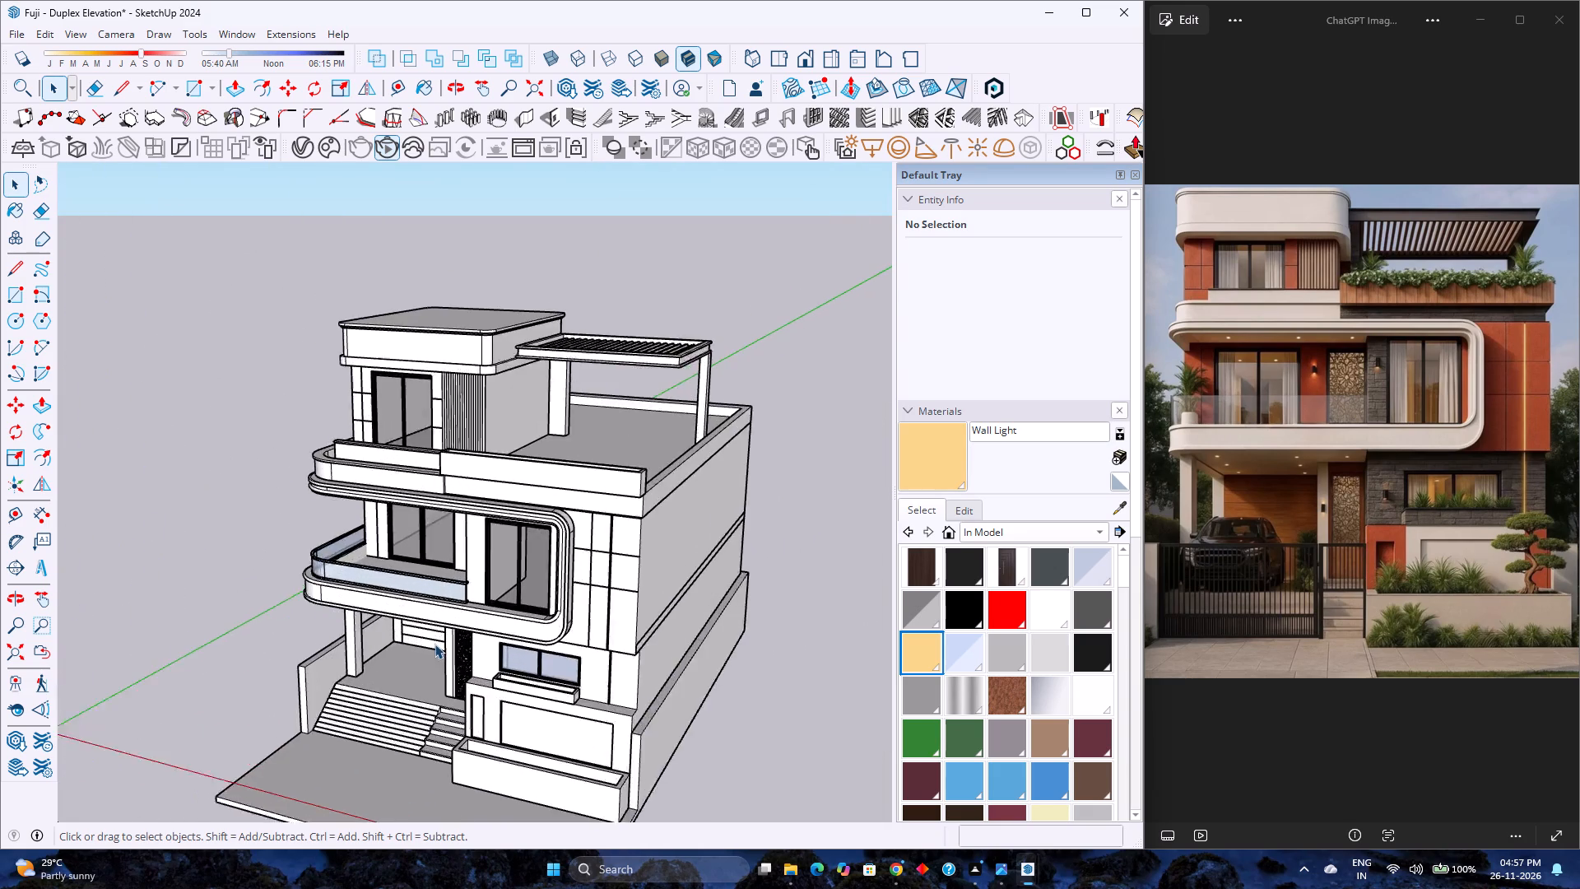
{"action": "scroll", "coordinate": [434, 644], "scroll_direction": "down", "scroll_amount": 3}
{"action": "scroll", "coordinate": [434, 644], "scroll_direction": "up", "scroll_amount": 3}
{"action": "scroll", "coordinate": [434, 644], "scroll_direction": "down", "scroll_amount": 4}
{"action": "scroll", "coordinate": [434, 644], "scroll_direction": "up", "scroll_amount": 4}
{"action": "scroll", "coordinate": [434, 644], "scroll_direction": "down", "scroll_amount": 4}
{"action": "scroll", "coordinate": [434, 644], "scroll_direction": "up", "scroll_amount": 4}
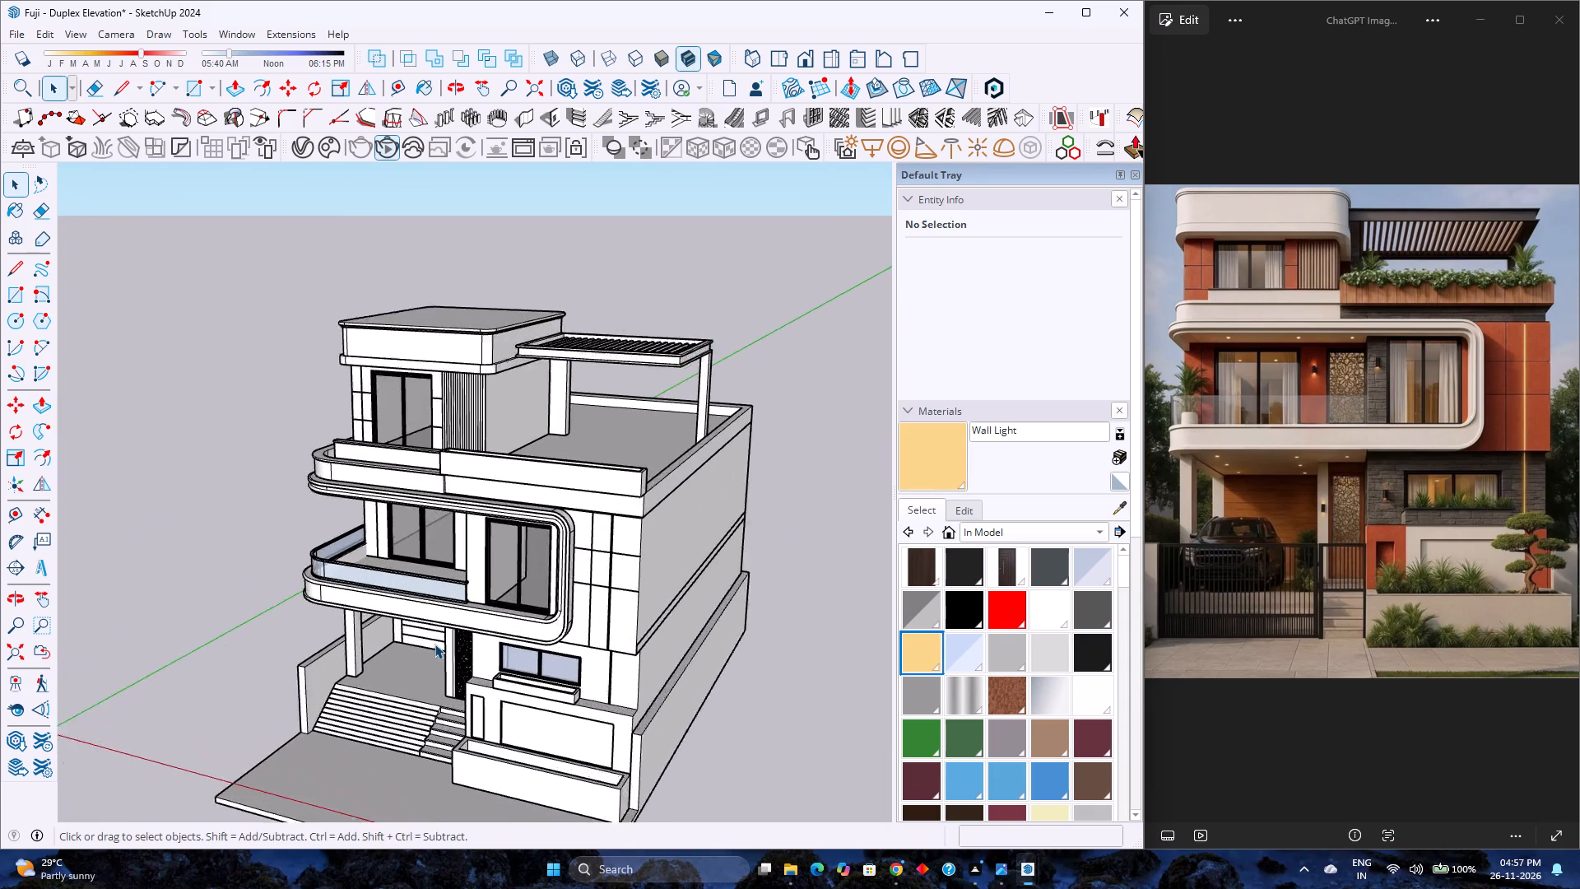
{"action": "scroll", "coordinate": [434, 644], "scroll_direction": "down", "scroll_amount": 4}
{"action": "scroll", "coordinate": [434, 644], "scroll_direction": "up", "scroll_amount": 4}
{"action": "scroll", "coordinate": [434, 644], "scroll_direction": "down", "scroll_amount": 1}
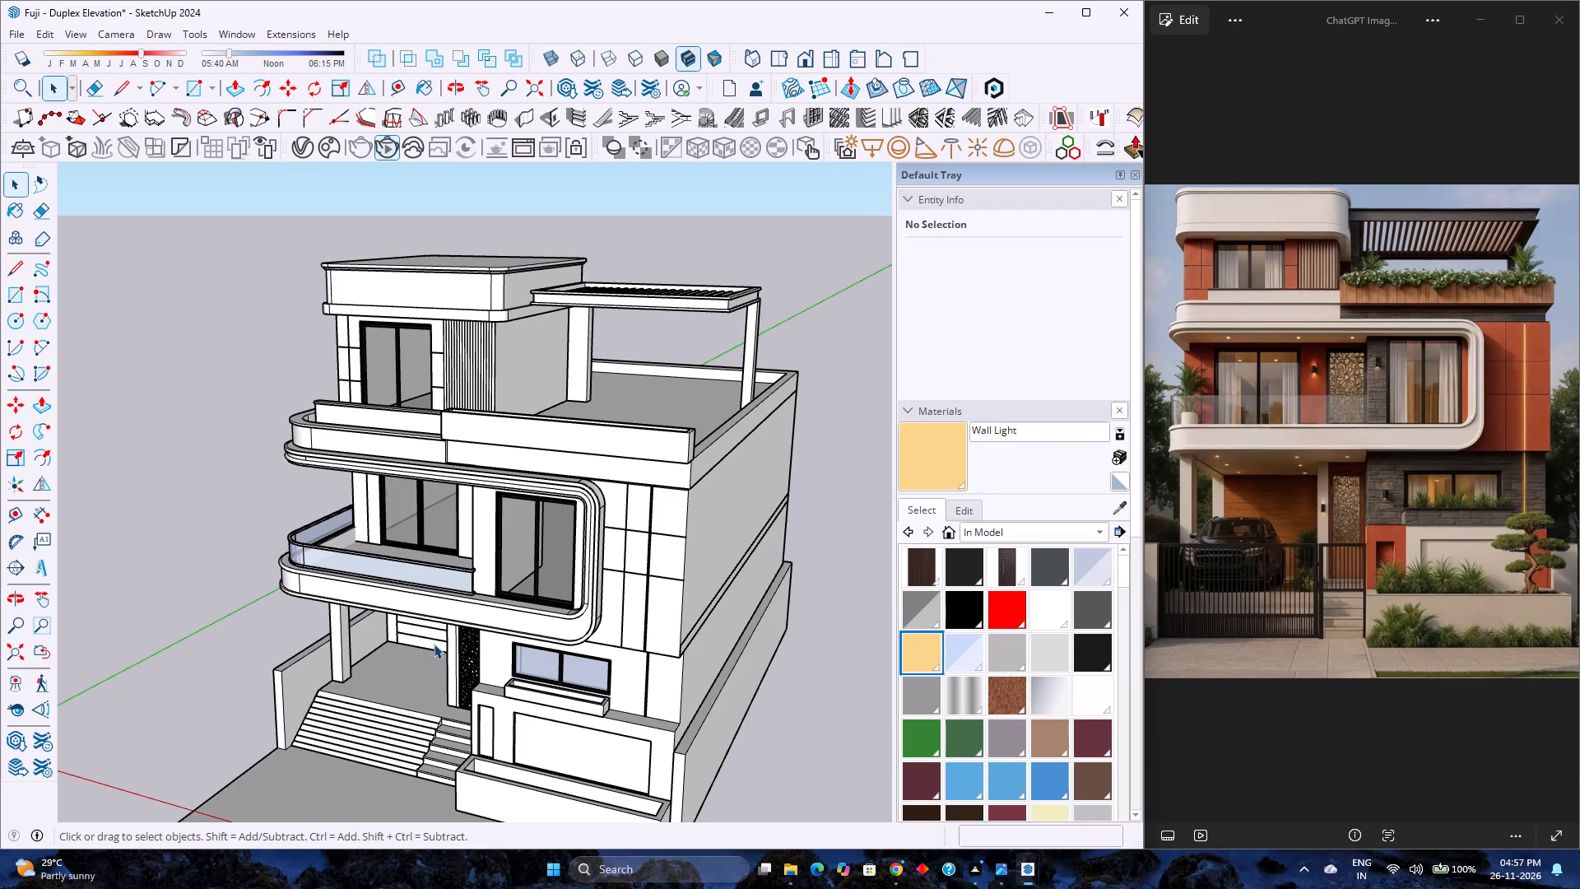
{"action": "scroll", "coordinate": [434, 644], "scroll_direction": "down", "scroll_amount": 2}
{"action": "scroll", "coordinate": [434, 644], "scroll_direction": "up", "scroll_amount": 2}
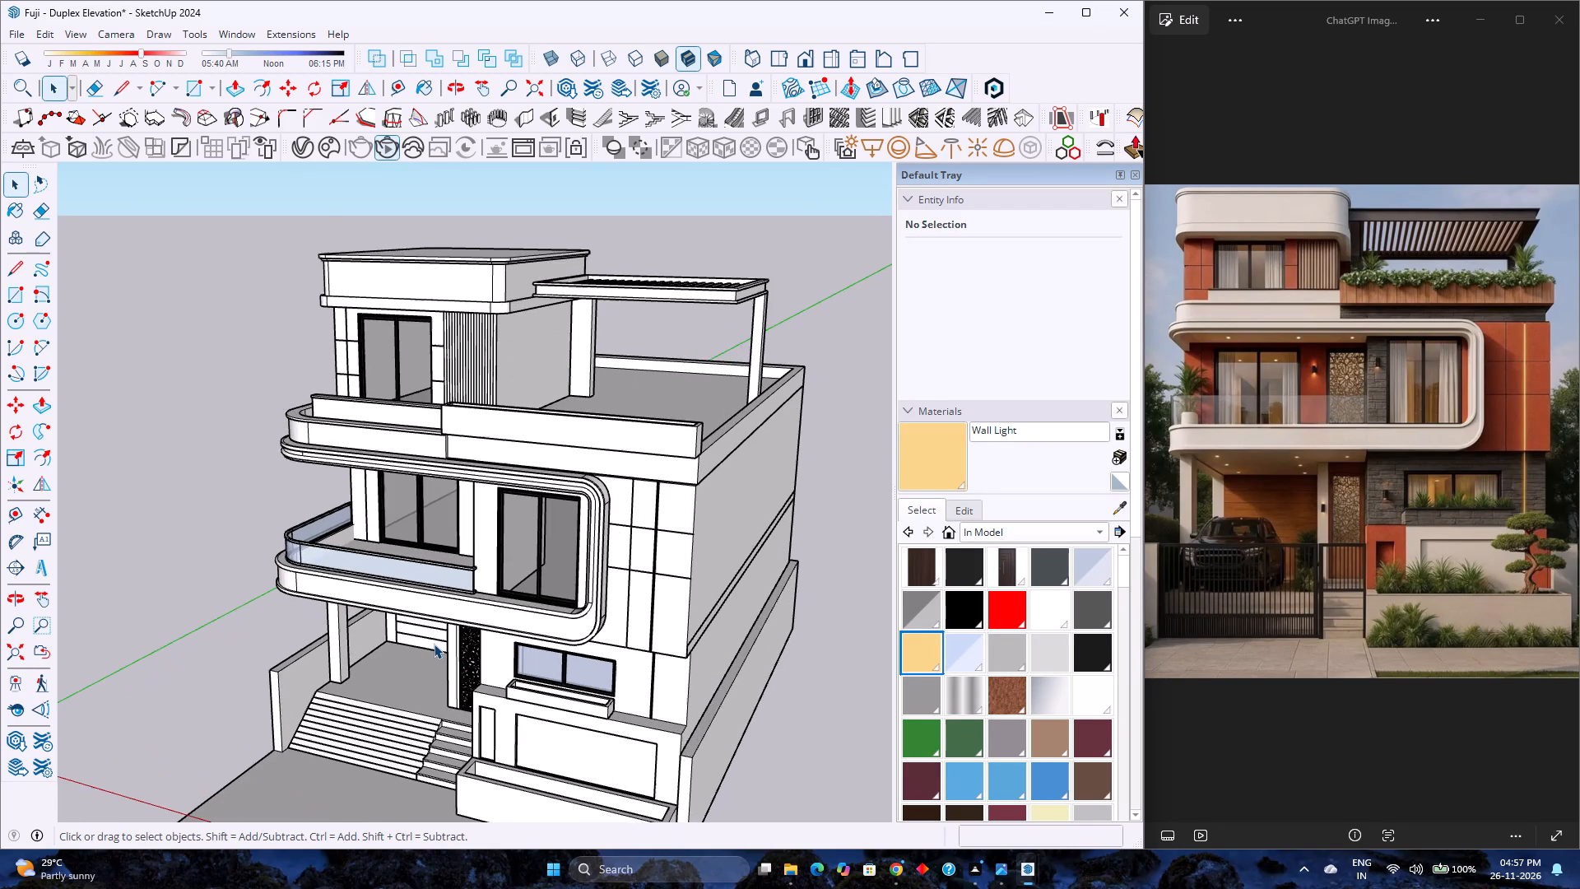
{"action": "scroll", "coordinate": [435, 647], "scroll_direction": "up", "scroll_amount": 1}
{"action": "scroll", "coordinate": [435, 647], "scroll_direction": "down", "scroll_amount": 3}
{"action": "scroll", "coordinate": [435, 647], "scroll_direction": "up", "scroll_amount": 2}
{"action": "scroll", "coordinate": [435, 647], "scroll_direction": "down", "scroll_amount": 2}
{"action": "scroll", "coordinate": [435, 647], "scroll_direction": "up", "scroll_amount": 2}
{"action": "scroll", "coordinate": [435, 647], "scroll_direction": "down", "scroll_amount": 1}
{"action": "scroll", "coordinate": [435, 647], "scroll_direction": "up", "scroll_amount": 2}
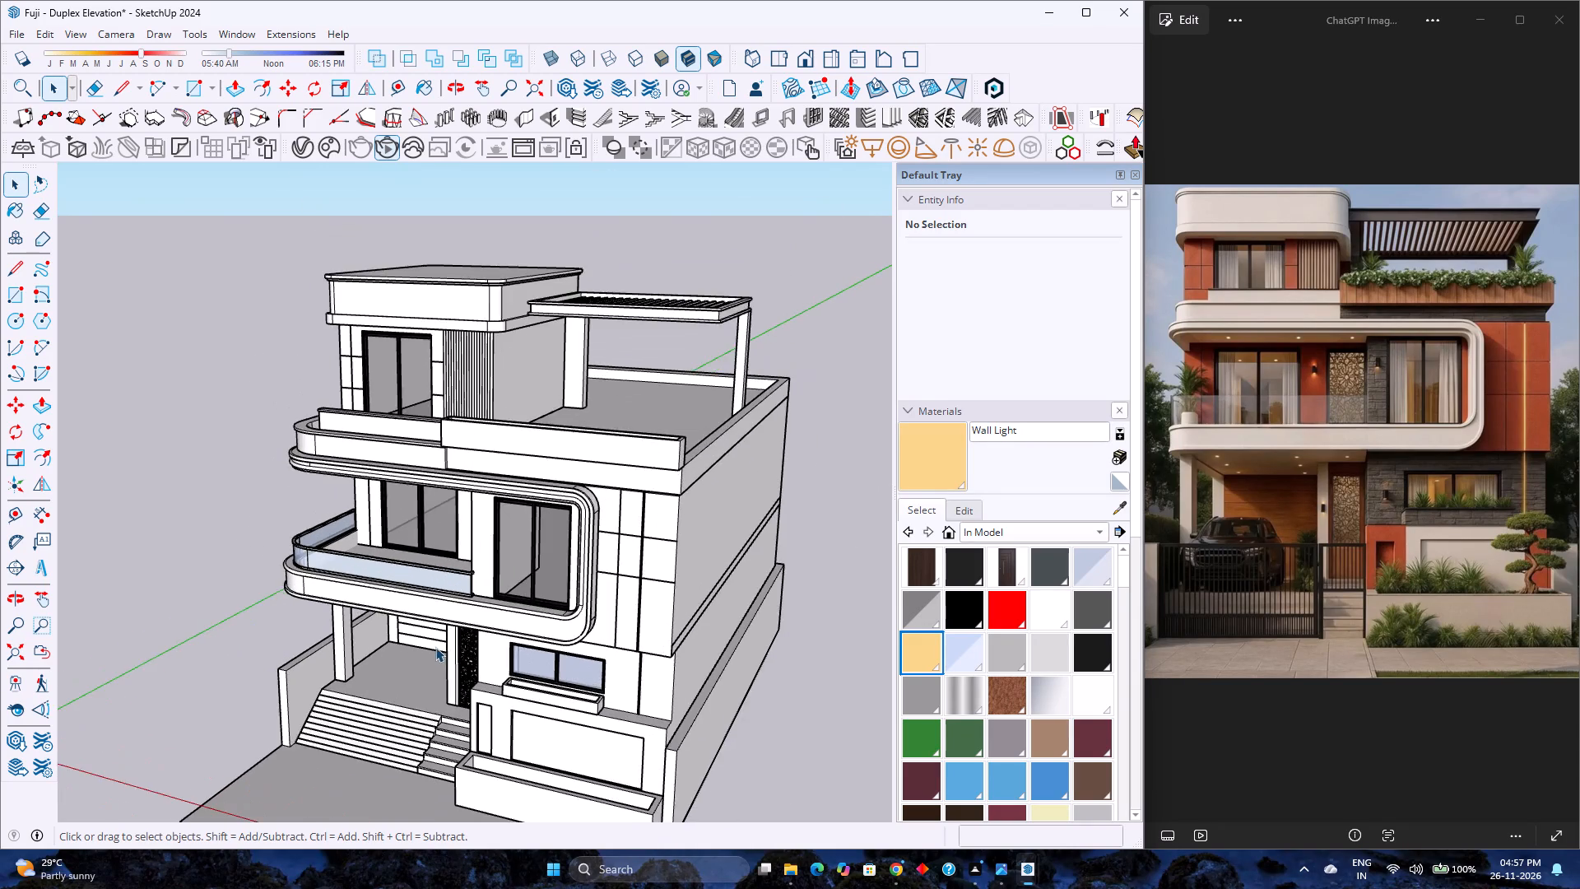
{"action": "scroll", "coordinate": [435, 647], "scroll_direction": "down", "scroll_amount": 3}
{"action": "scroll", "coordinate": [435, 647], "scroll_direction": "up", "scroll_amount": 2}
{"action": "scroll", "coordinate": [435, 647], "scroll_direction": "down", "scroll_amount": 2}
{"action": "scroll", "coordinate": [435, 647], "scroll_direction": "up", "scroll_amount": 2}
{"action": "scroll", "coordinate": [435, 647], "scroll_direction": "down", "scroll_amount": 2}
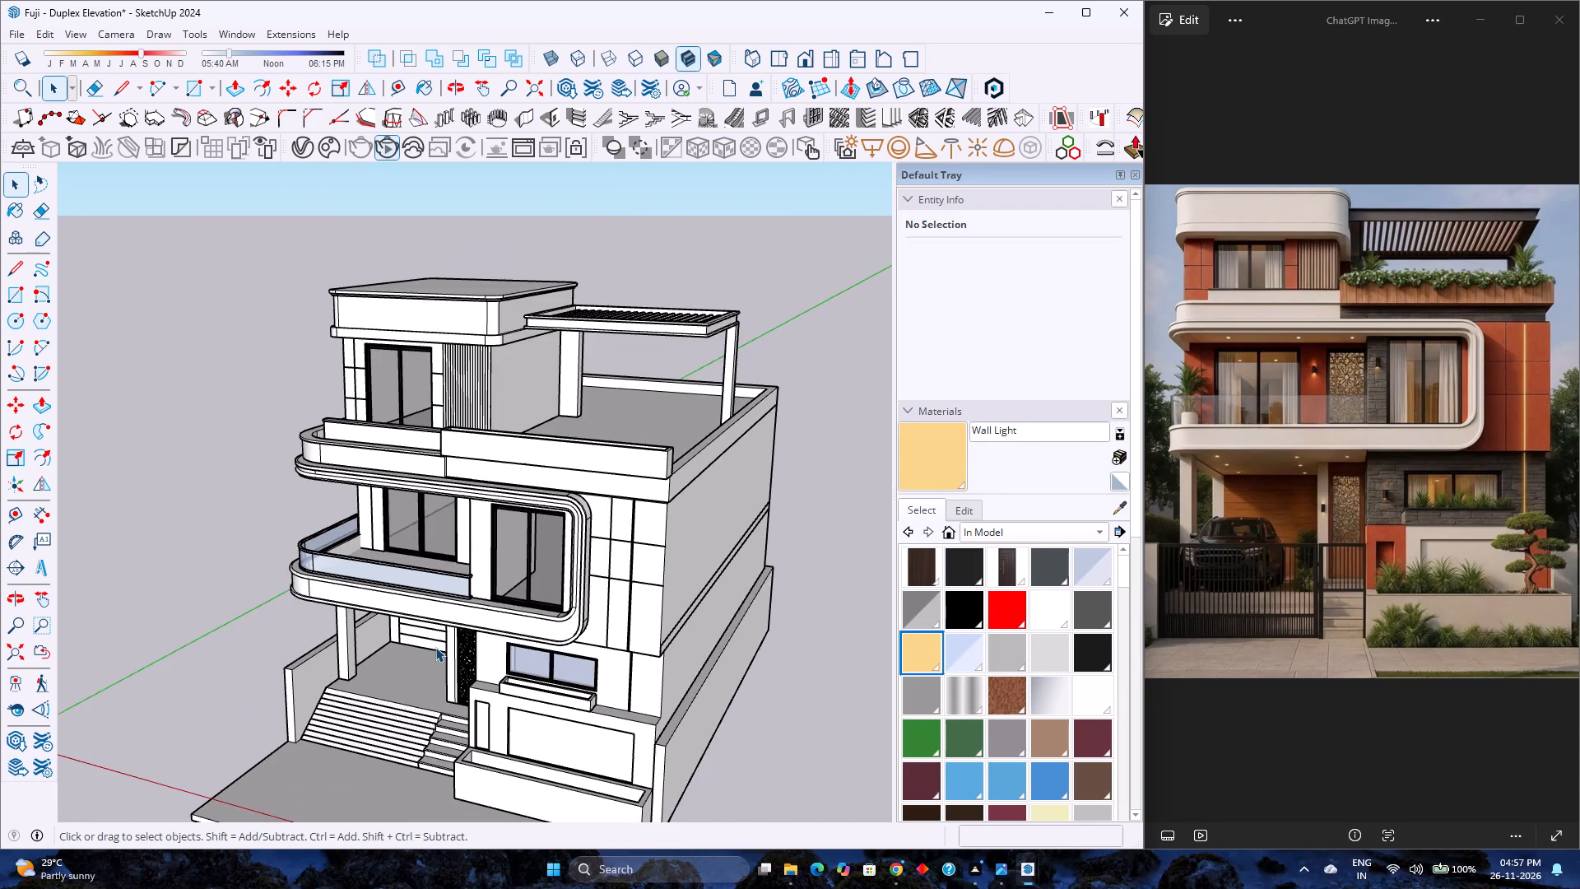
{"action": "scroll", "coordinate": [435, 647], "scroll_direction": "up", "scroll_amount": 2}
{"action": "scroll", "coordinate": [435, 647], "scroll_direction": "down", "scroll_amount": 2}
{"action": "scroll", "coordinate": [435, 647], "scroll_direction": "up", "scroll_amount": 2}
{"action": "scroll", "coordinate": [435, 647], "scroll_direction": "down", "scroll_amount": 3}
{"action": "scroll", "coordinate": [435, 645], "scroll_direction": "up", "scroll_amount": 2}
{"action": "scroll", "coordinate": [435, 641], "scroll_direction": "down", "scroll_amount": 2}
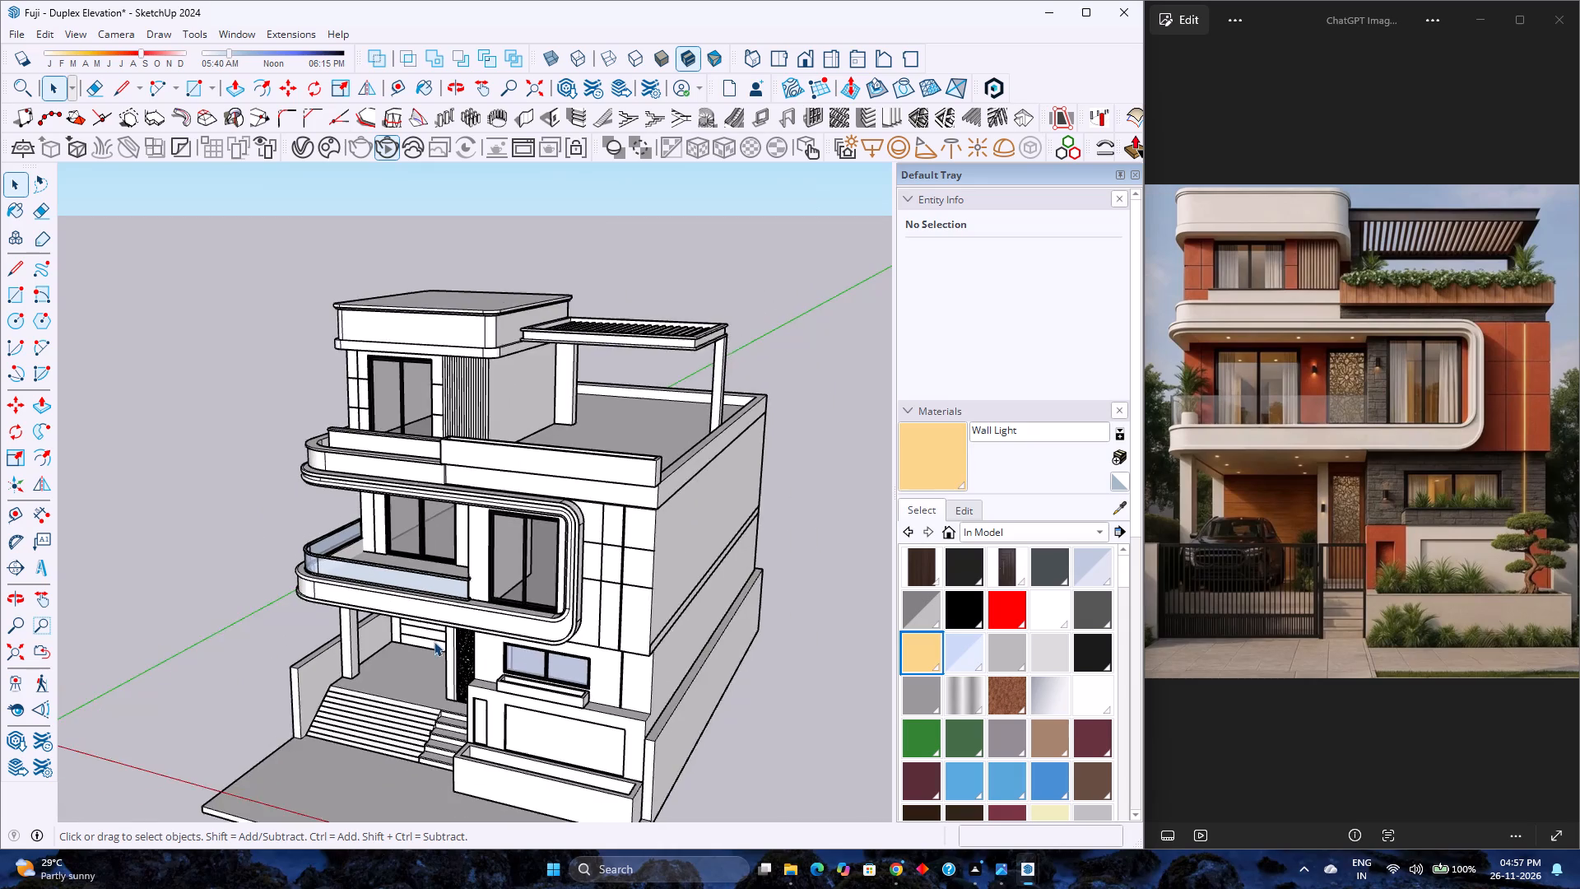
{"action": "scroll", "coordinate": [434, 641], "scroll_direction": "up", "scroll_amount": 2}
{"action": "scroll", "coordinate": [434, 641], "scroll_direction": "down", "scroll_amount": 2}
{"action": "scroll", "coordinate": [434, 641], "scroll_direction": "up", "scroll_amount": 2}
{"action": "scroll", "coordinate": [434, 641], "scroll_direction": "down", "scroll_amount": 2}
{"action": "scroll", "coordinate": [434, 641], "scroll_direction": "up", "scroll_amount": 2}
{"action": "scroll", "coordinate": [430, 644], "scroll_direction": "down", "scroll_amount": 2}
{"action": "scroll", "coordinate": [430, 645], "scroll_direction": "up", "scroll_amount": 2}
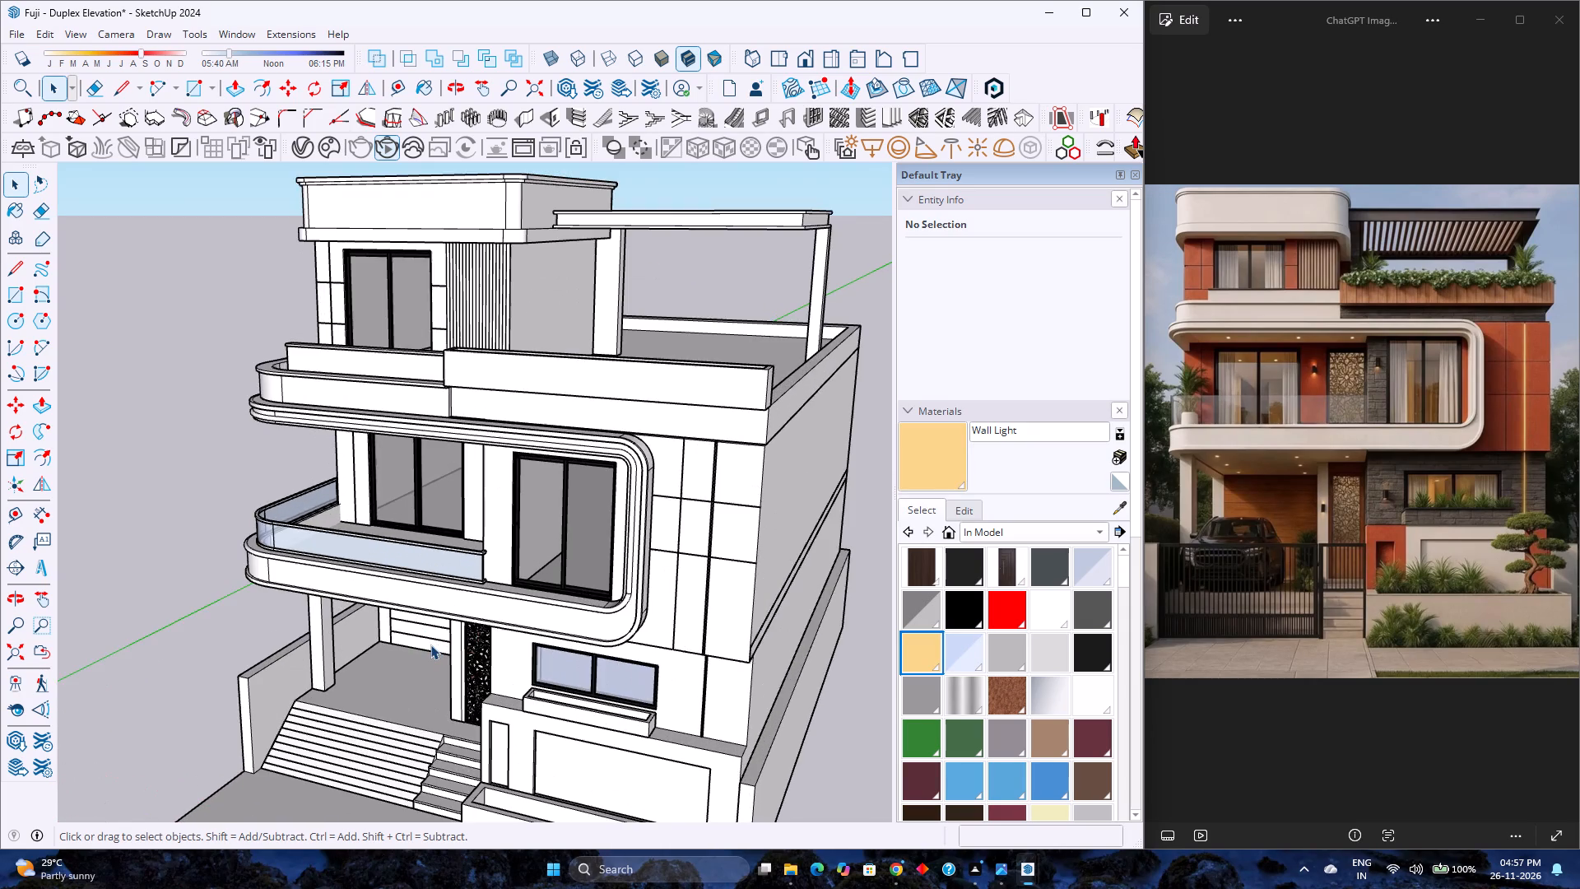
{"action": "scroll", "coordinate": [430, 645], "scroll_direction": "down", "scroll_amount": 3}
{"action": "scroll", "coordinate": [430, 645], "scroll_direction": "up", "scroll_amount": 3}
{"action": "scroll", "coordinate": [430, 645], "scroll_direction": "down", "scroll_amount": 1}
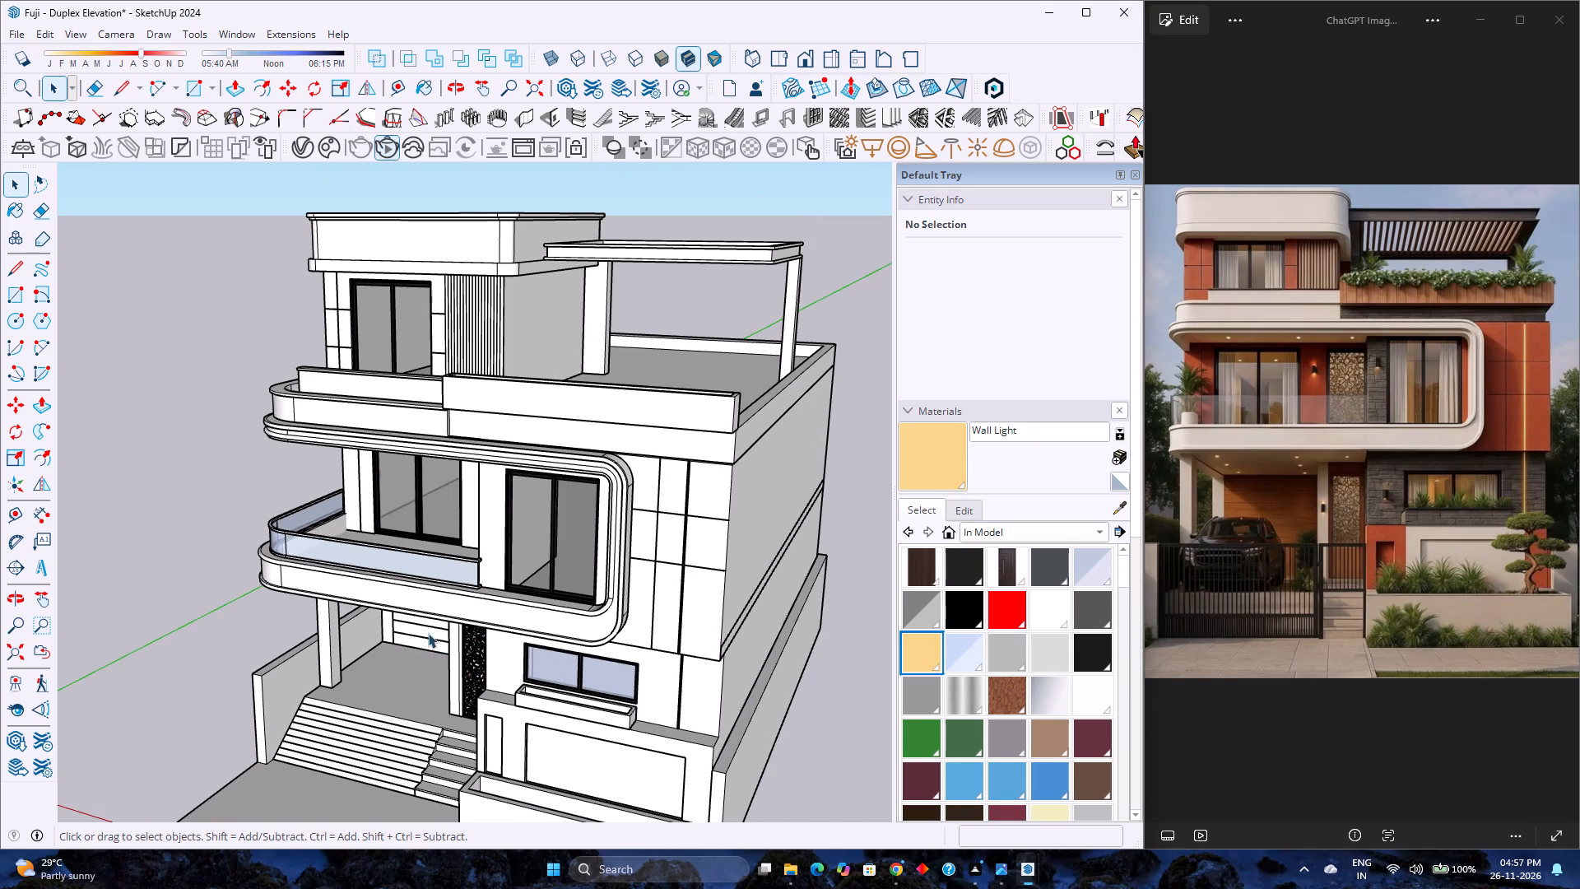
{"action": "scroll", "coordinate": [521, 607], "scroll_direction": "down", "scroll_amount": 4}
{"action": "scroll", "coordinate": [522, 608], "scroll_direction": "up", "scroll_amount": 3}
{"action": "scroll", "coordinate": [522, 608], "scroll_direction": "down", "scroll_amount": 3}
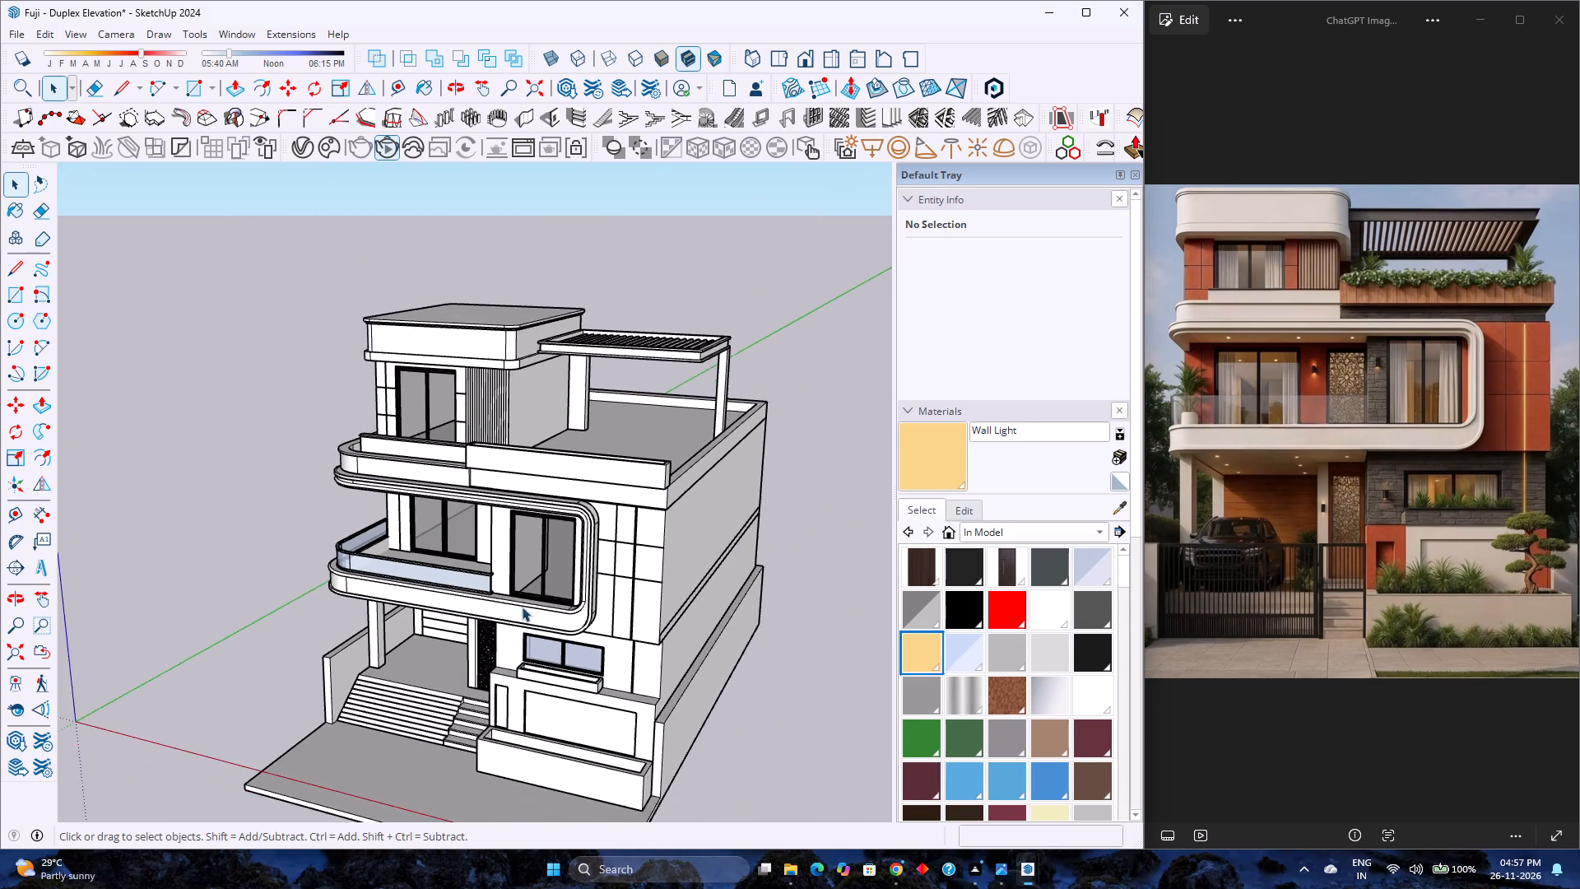
Apply the Wood Cherry Original material from the Wood collection to the horizontally planked wall group in the entrance porch.
{"action": "scroll", "coordinate": [522, 606], "scroll_direction": "up", "scroll_amount": 2}
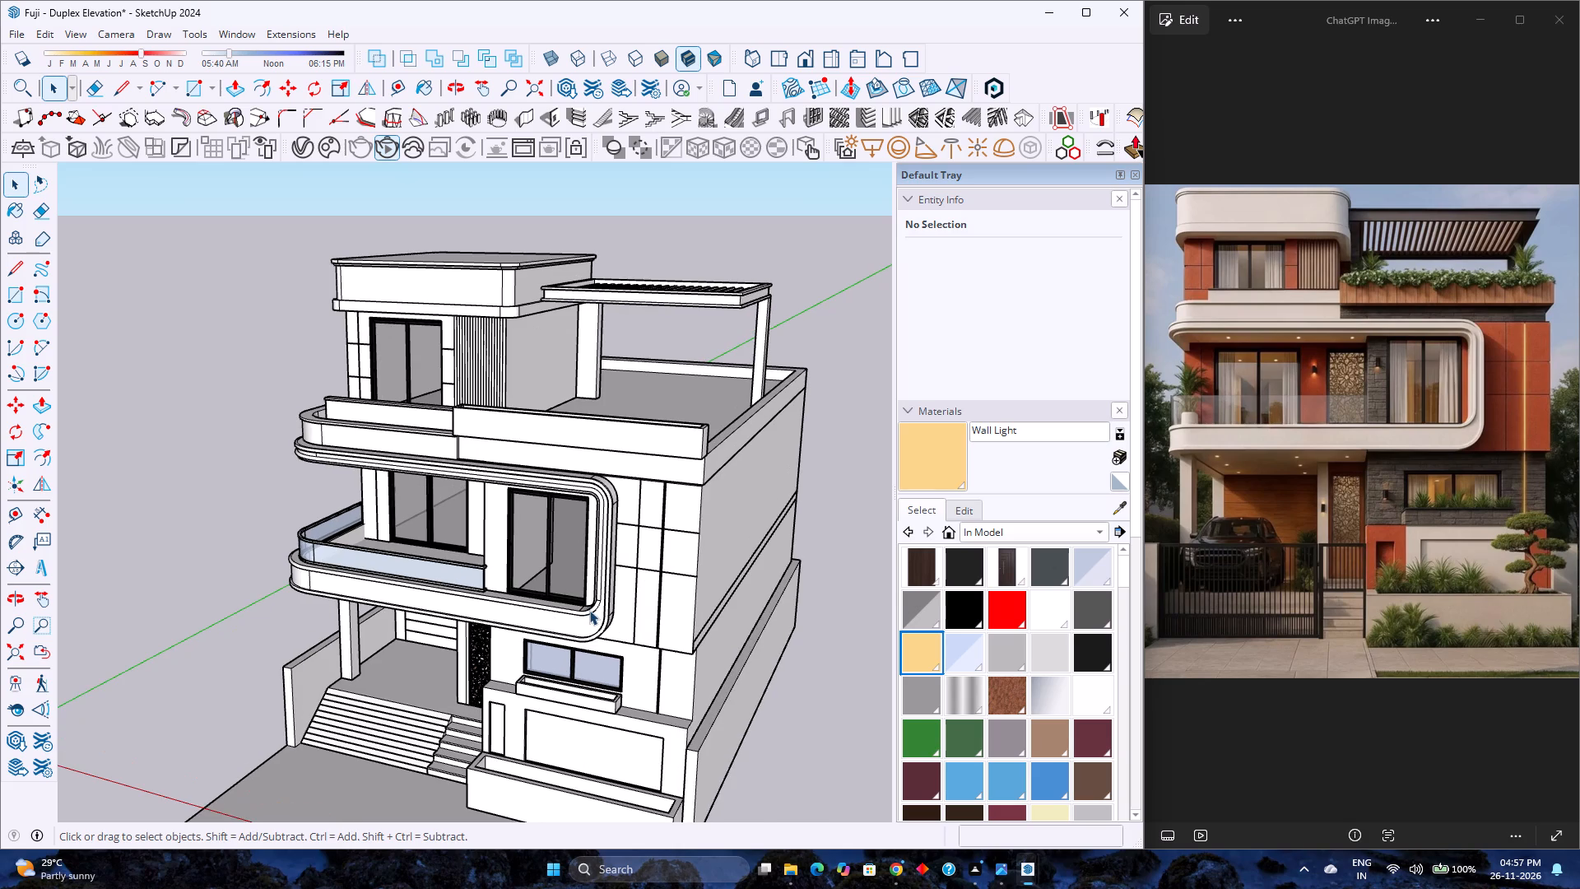
{"action": "scroll", "coordinate": [419, 644], "scroll_direction": "up", "scroll_amount": 7}
{"action": "middle_click_drag", "start_coordinate": [423, 617], "coordinate": [494, 552]}
{"action": "double_click", "coordinate": [592, 481]}
{"action": "scroll", "coordinate": [592, 480], "scroll_direction": "up", "scroll_amount": 2}
{"action": "right_click", "coordinate": [592, 480]}
{"action": "left_click", "coordinate": [595, 478]}
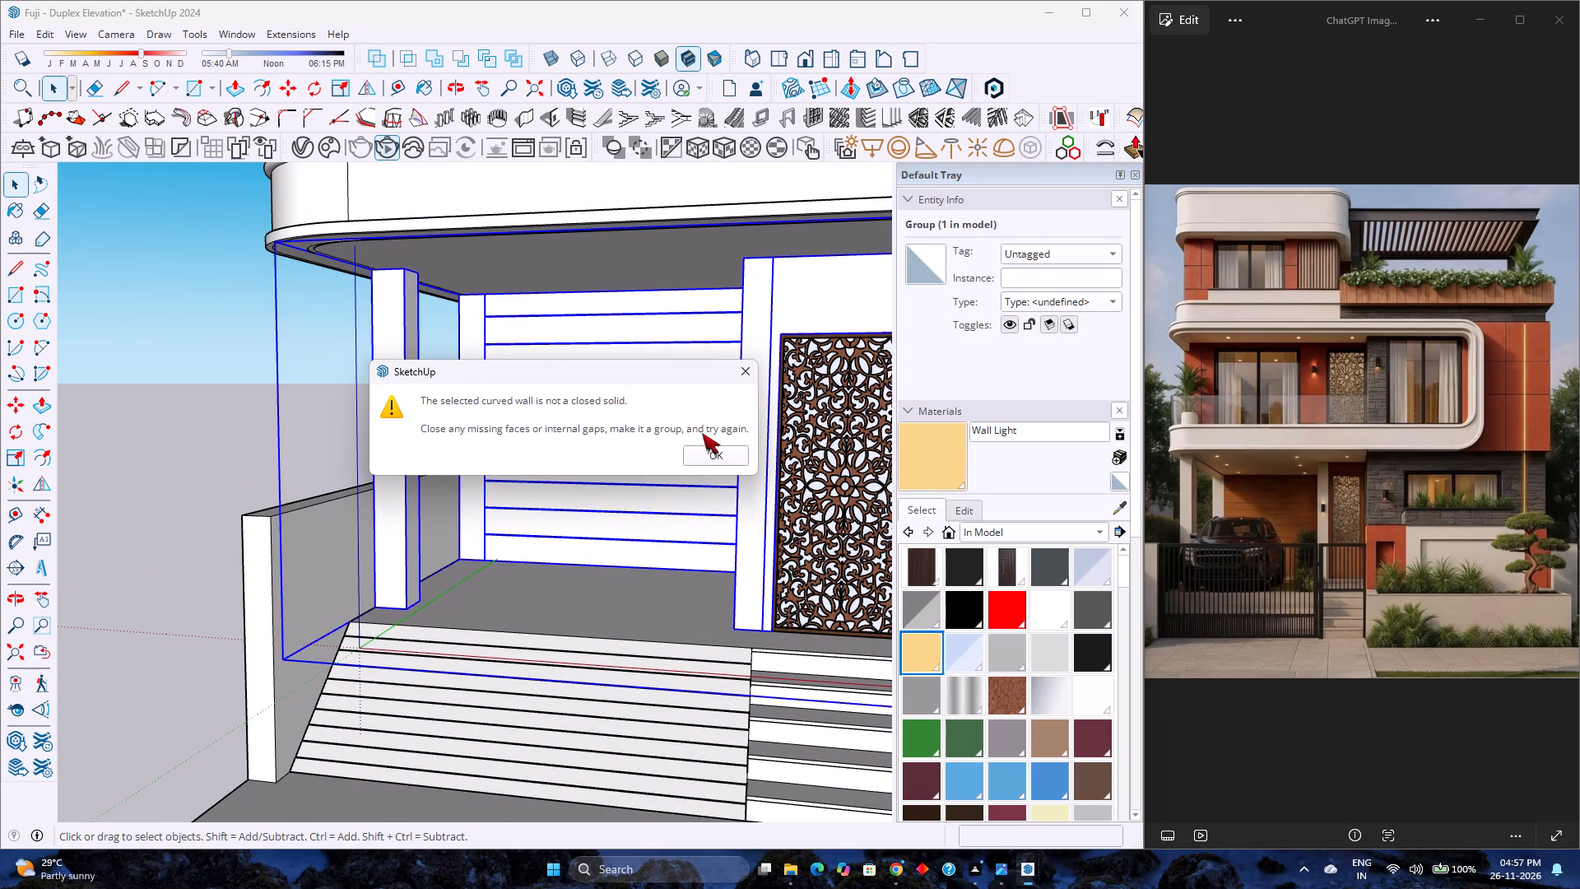
{"action": "left_click", "coordinate": [747, 372]}
{"action": "double_click", "coordinate": [627, 428]}
{"action": "scroll", "coordinate": [626, 428], "scroll_direction": "up", "scroll_amount": 2}
{"action": "double_click", "coordinate": [626, 428]}
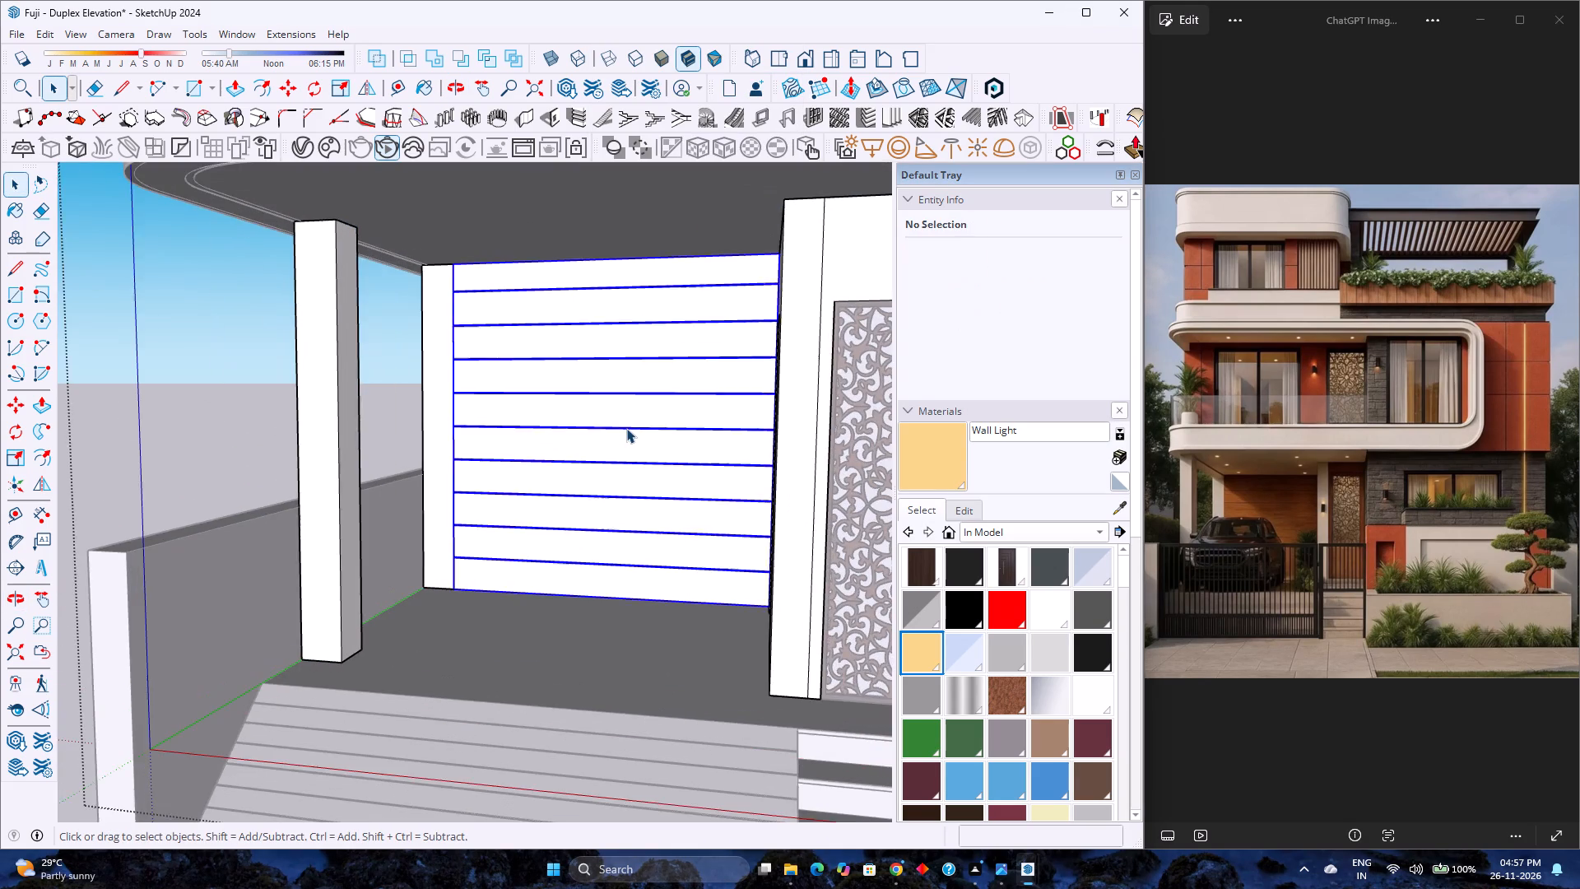
{"action": "scroll", "coordinate": [626, 428], "scroll_direction": "up", "scroll_amount": 3}
{"action": "left_click", "coordinate": [626, 428]}
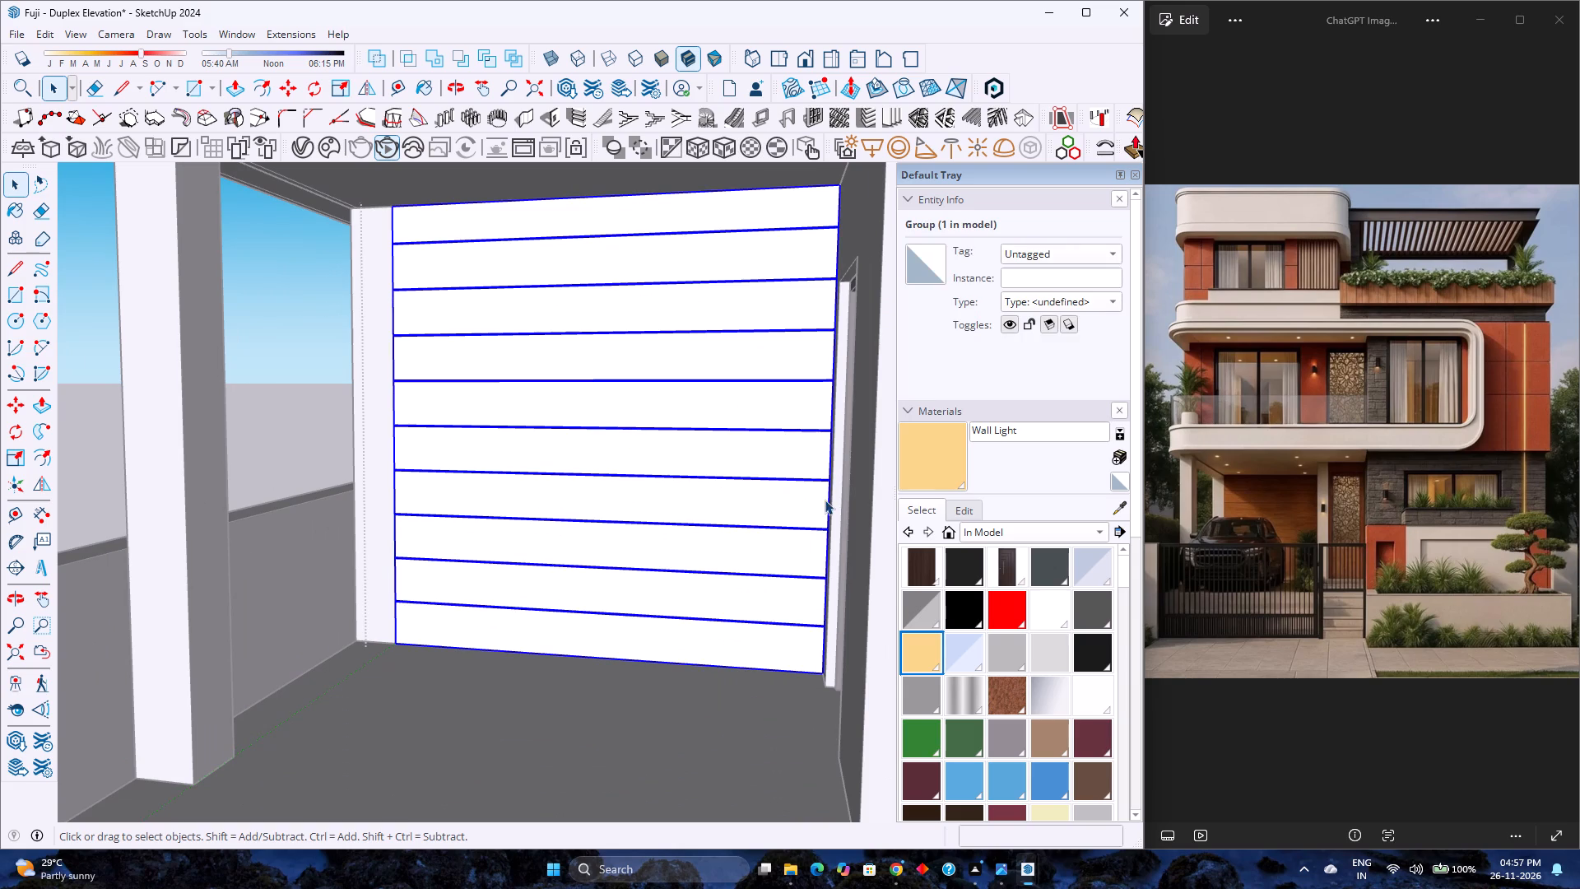
{"action": "left_click", "coordinate": [1034, 532]}
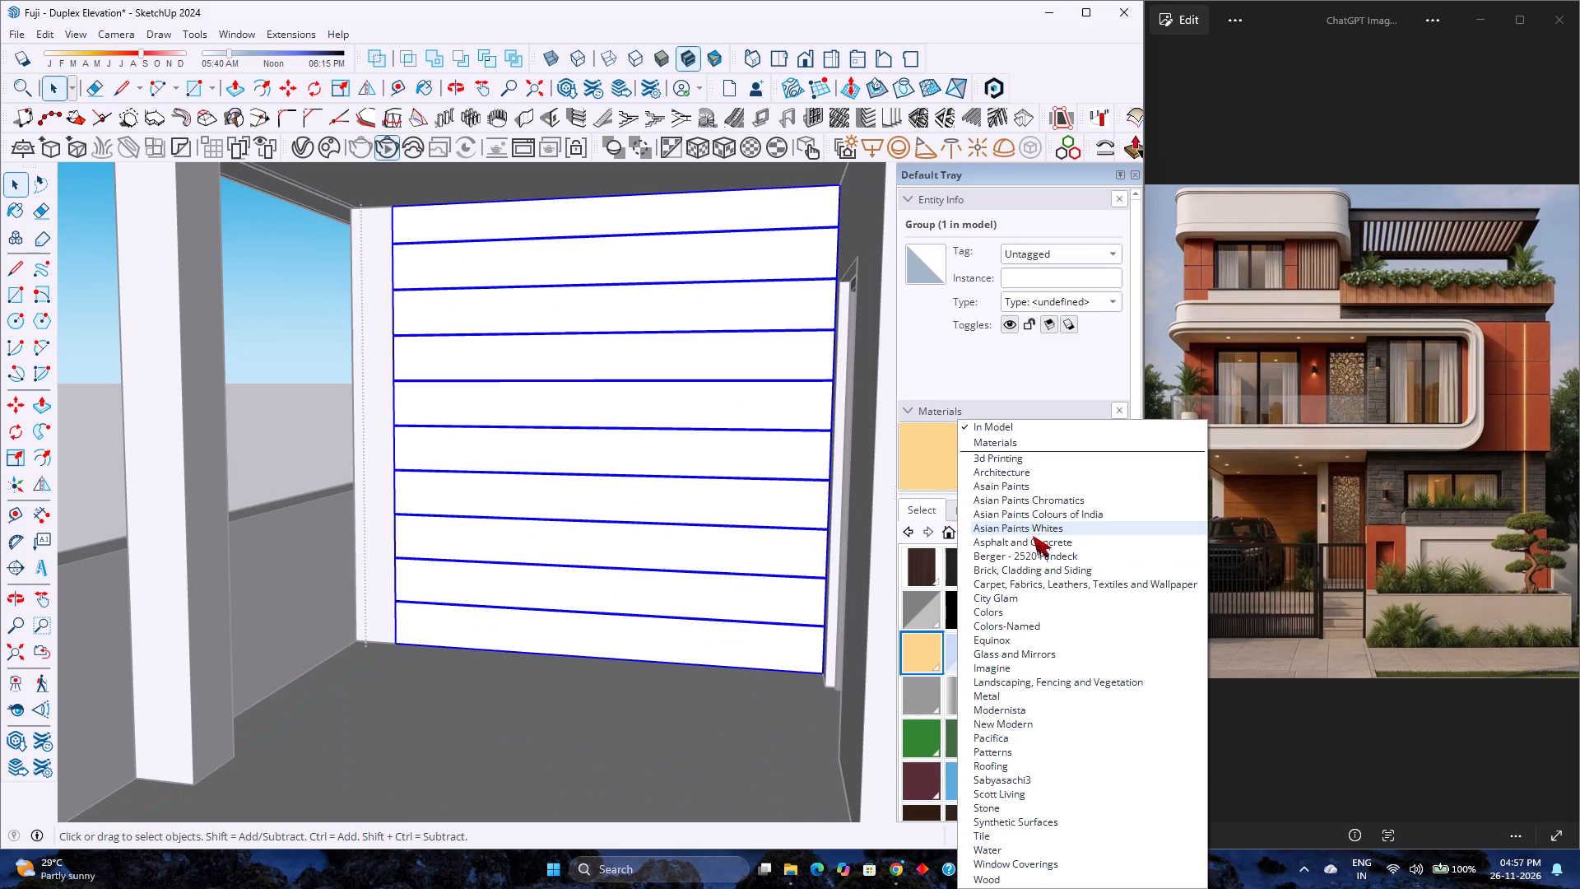
{"action": "left_click", "coordinate": [987, 874]}
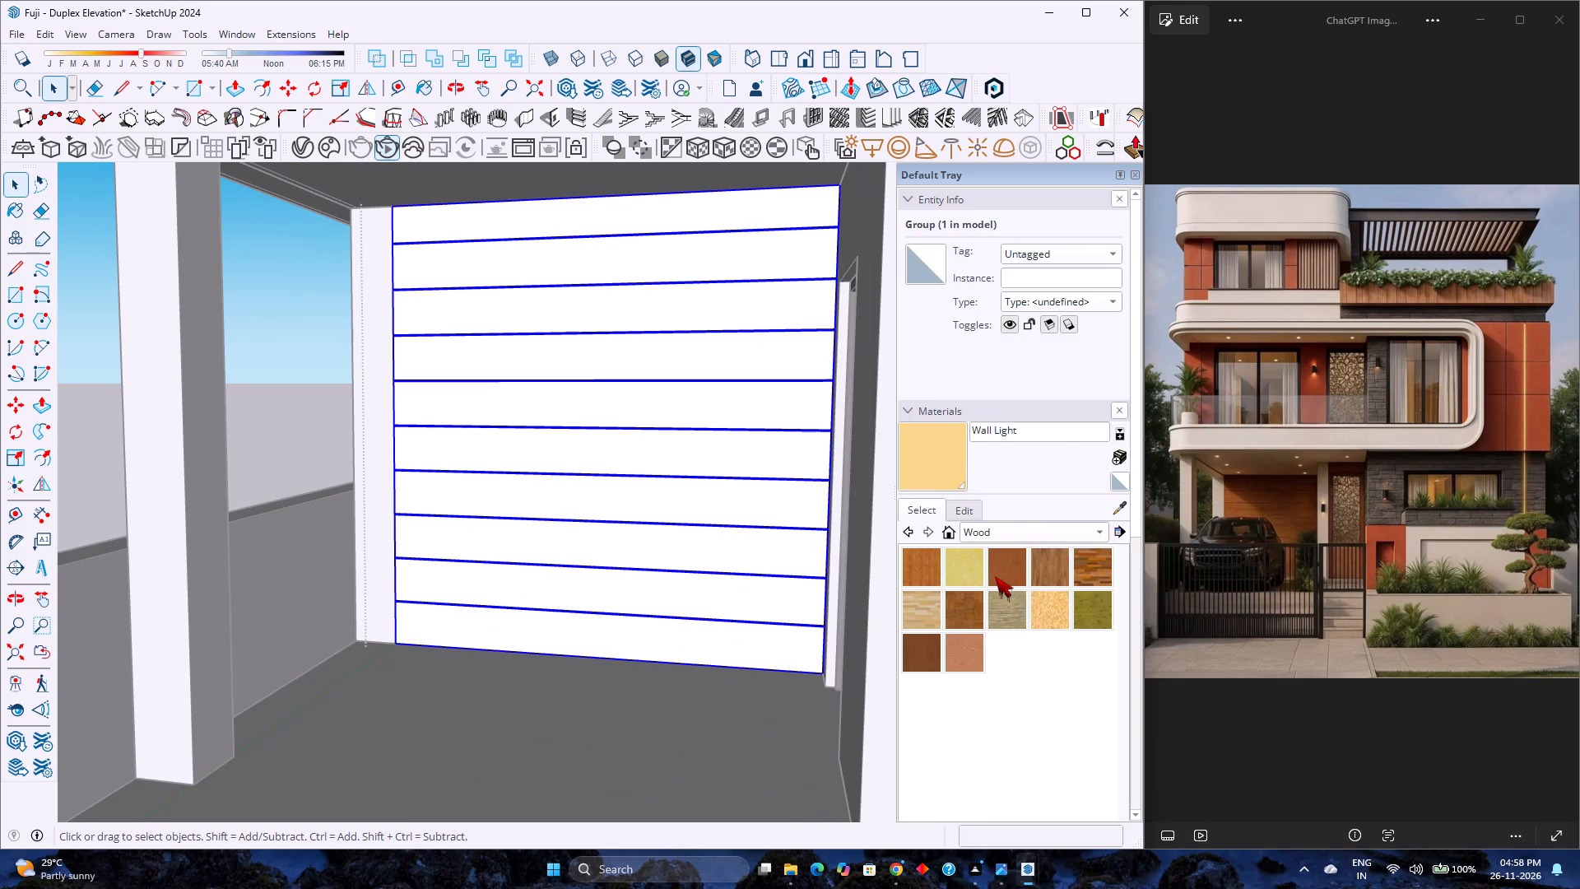
{"action": "left_click", "coordinate": [995, 571]}
{"action": "left_click", "coordinate": [521, 506]}
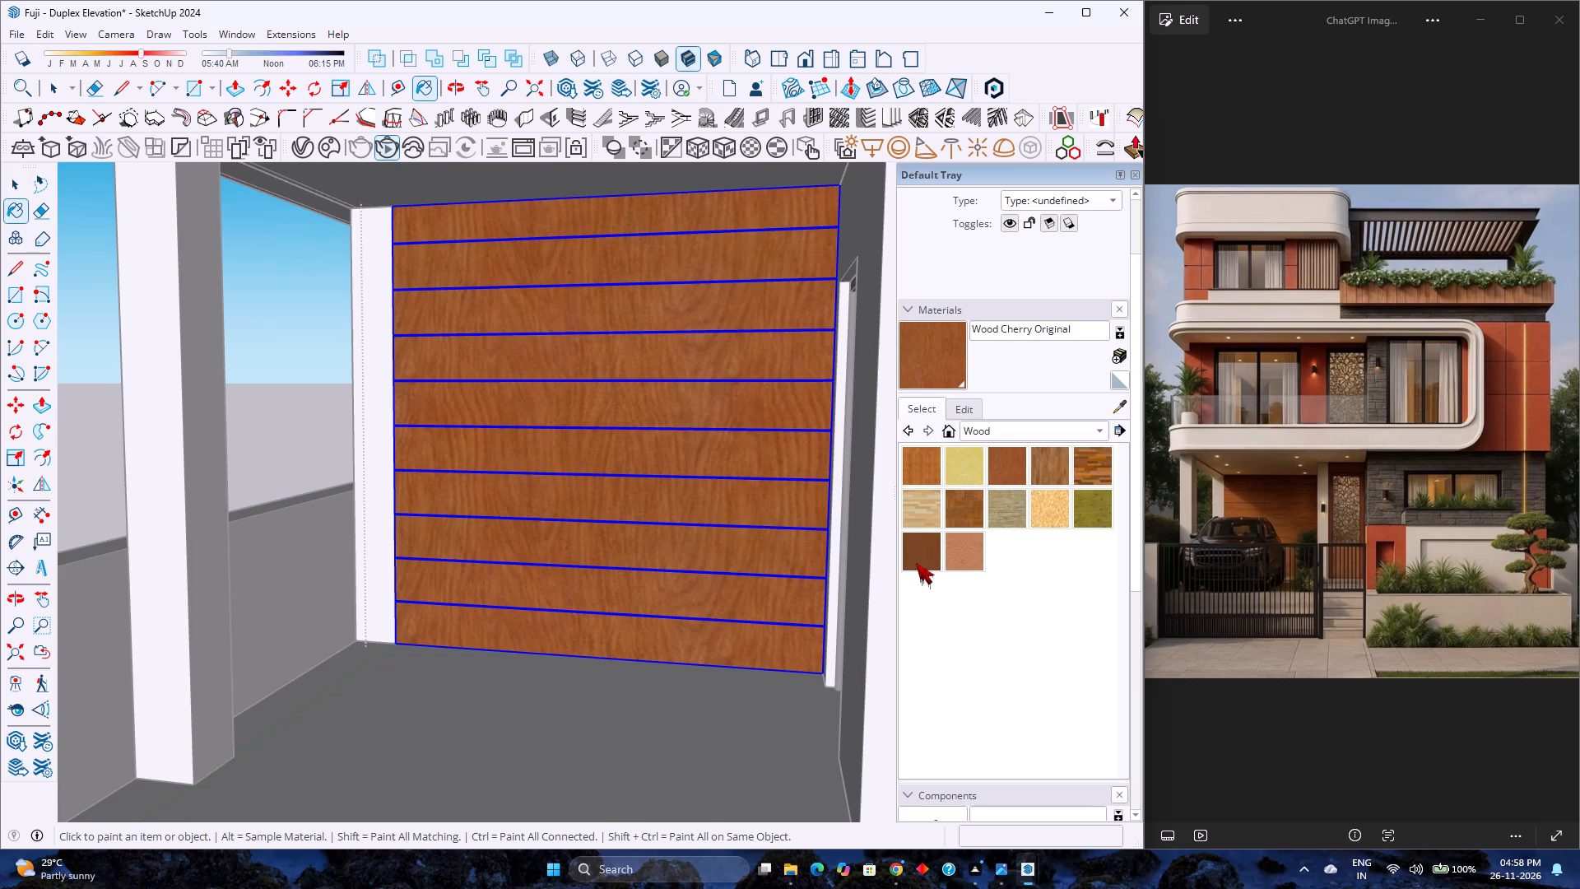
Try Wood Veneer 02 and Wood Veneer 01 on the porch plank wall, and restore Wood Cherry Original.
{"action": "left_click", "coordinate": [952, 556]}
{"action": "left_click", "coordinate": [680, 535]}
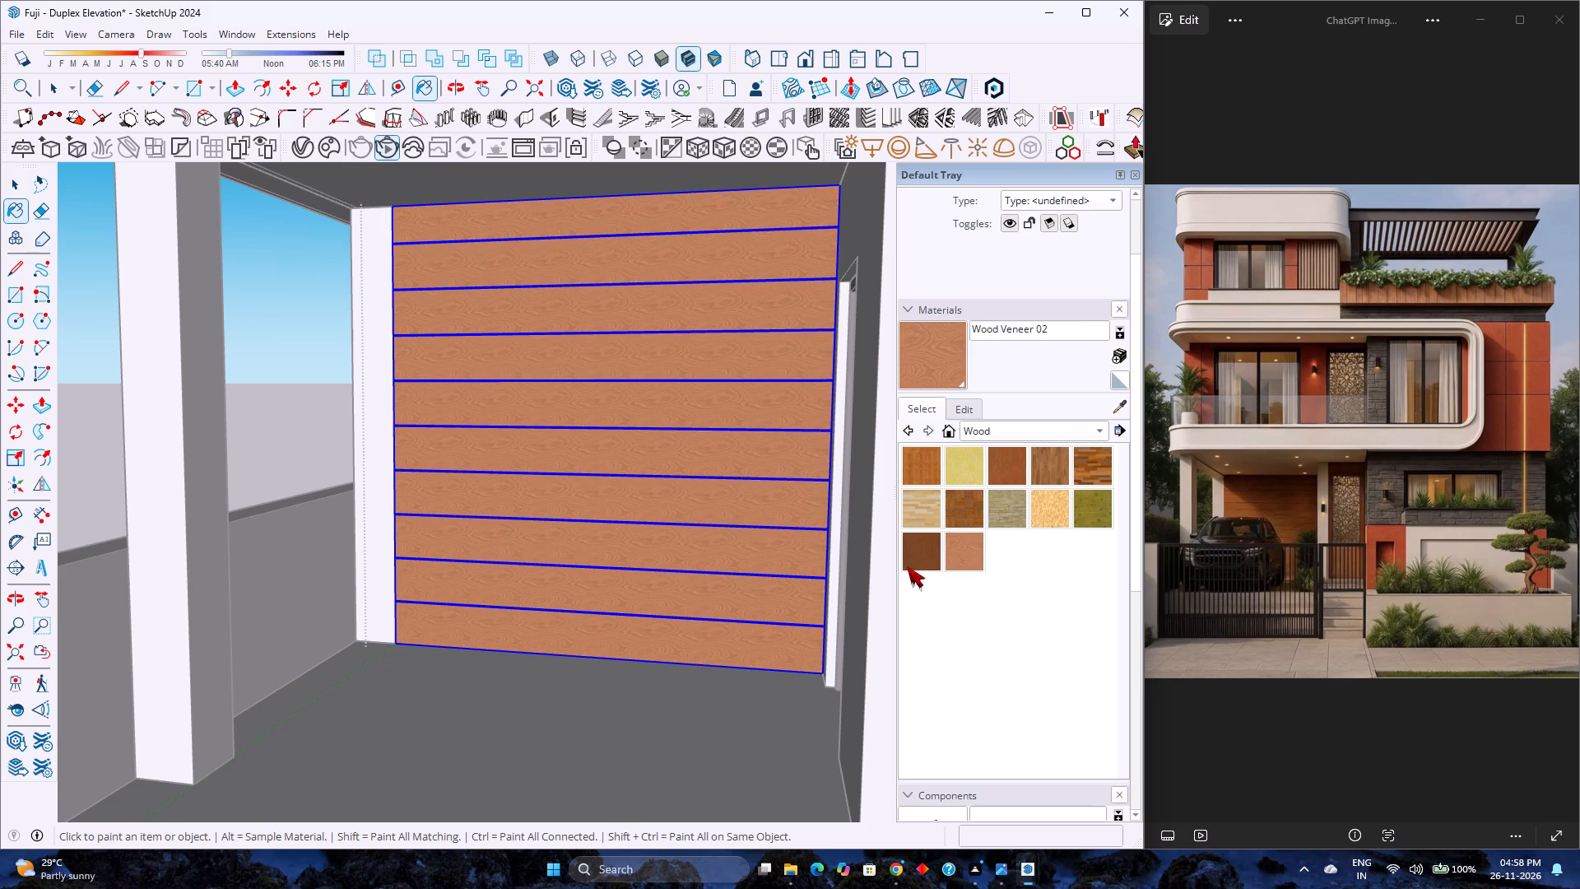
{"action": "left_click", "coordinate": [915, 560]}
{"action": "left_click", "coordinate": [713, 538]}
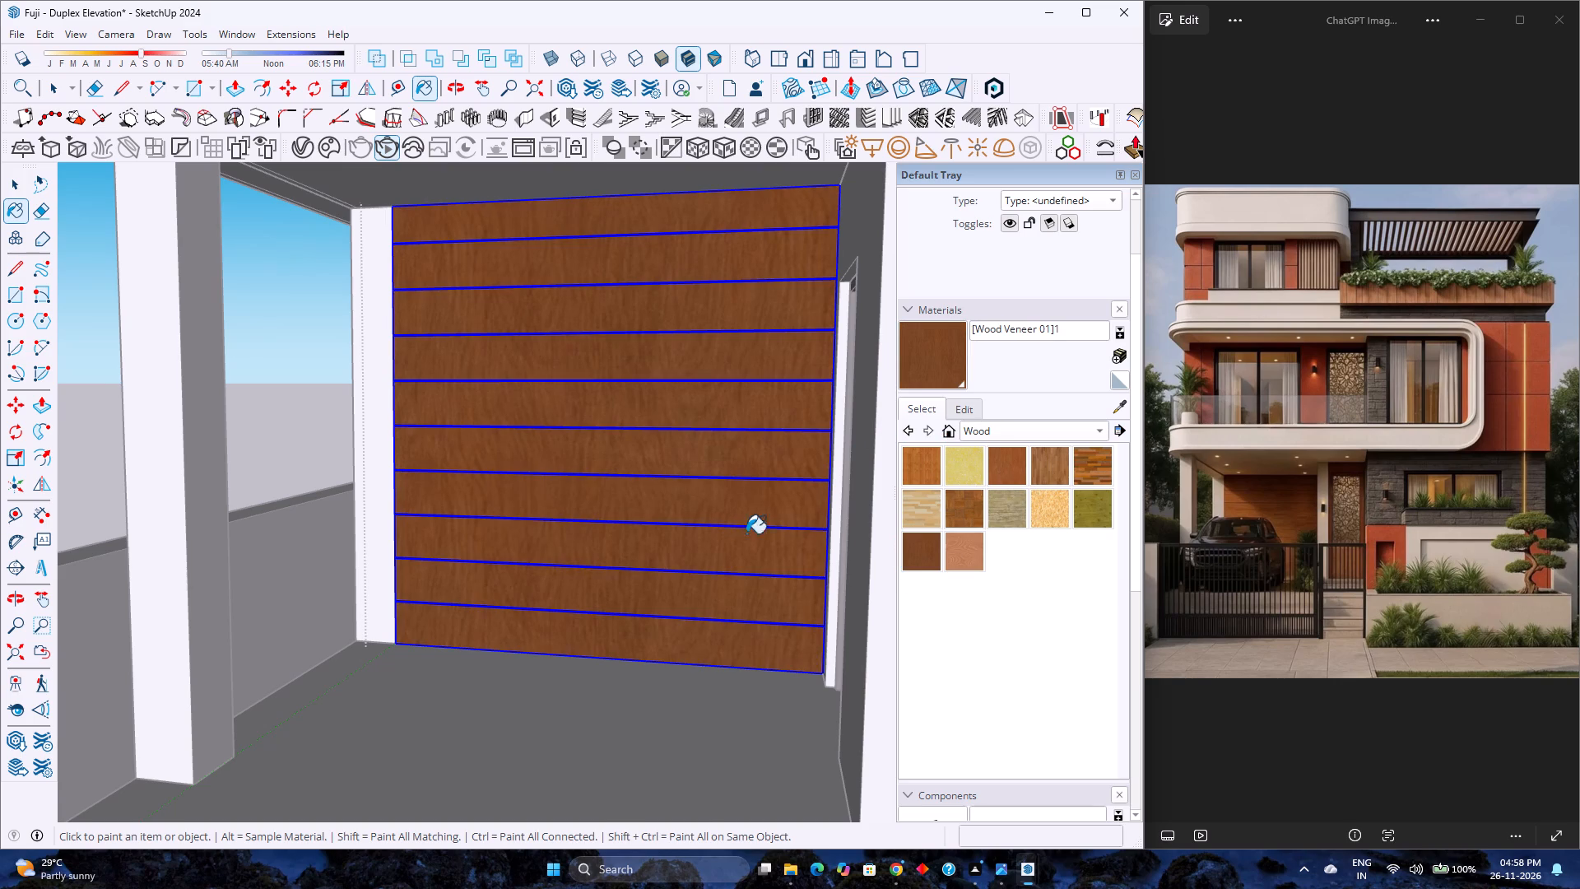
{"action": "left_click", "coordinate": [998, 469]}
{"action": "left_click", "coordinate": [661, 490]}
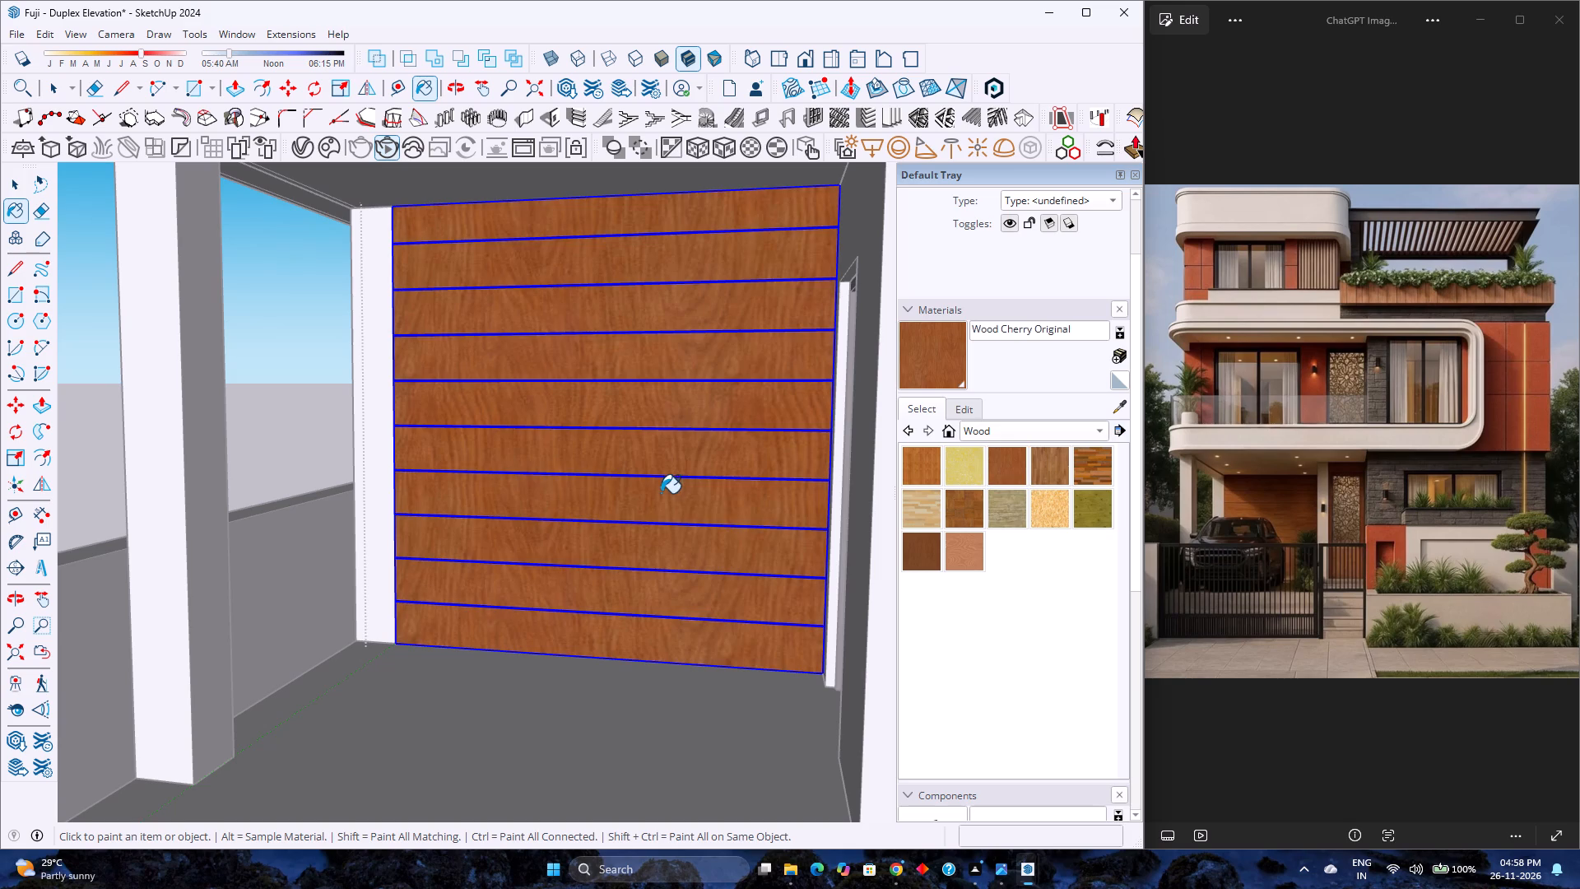
Set the texture size of Wood Cherry Original to 2' by 2'.
{"action": "left_click", "coordinate": [969, 407]}
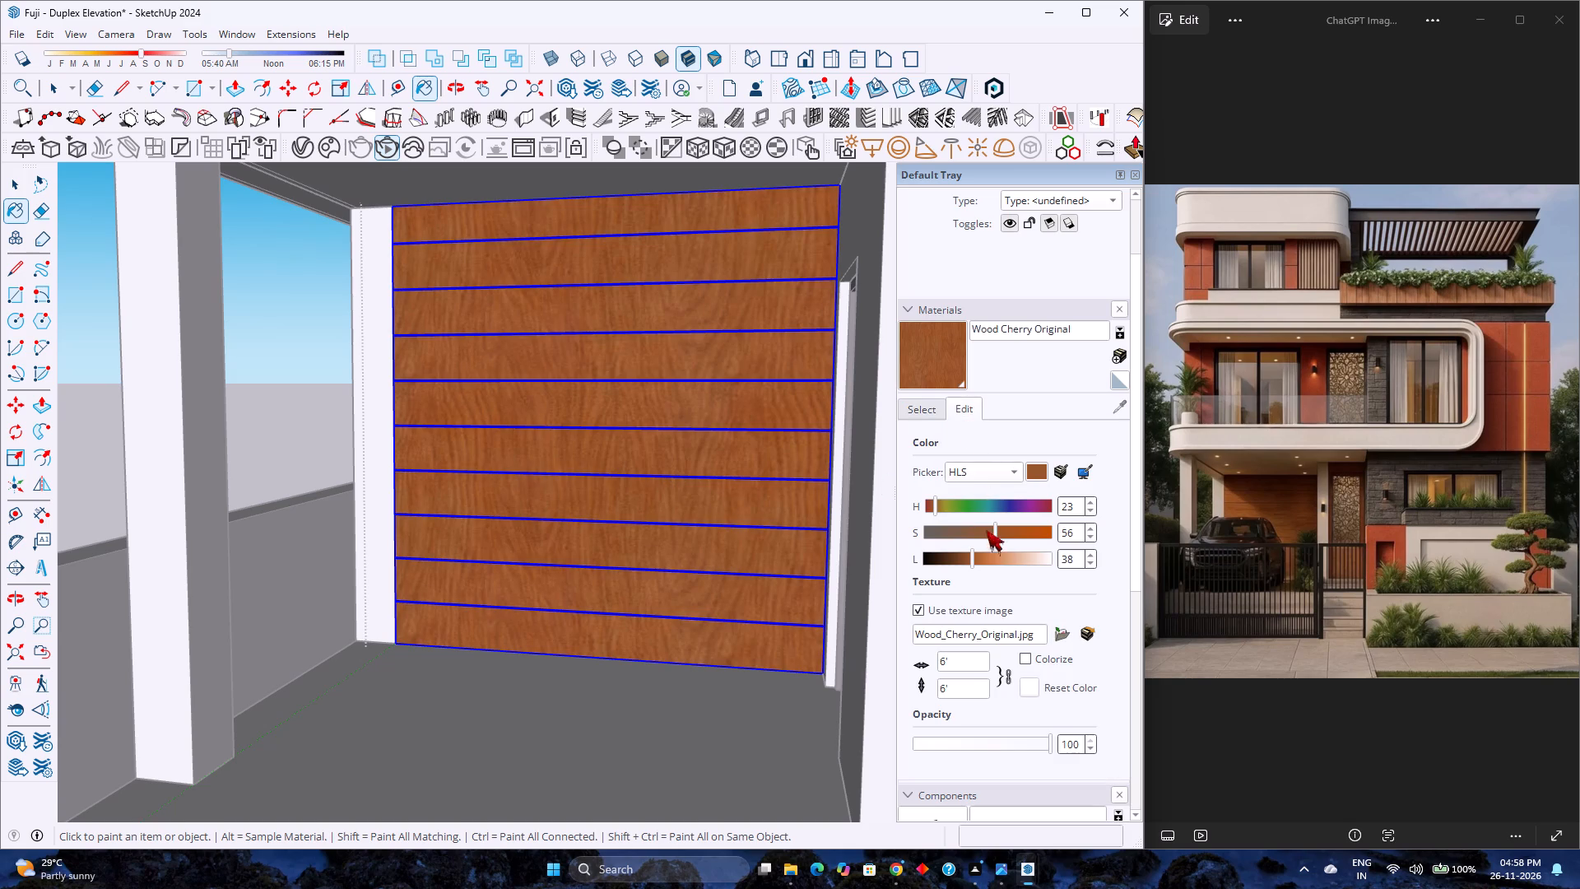
{"action": "left_click", "coordinate": [946, 664]}
{"action": "key", "text": "BackSpace"}
{"action": "key", "text": "1"}
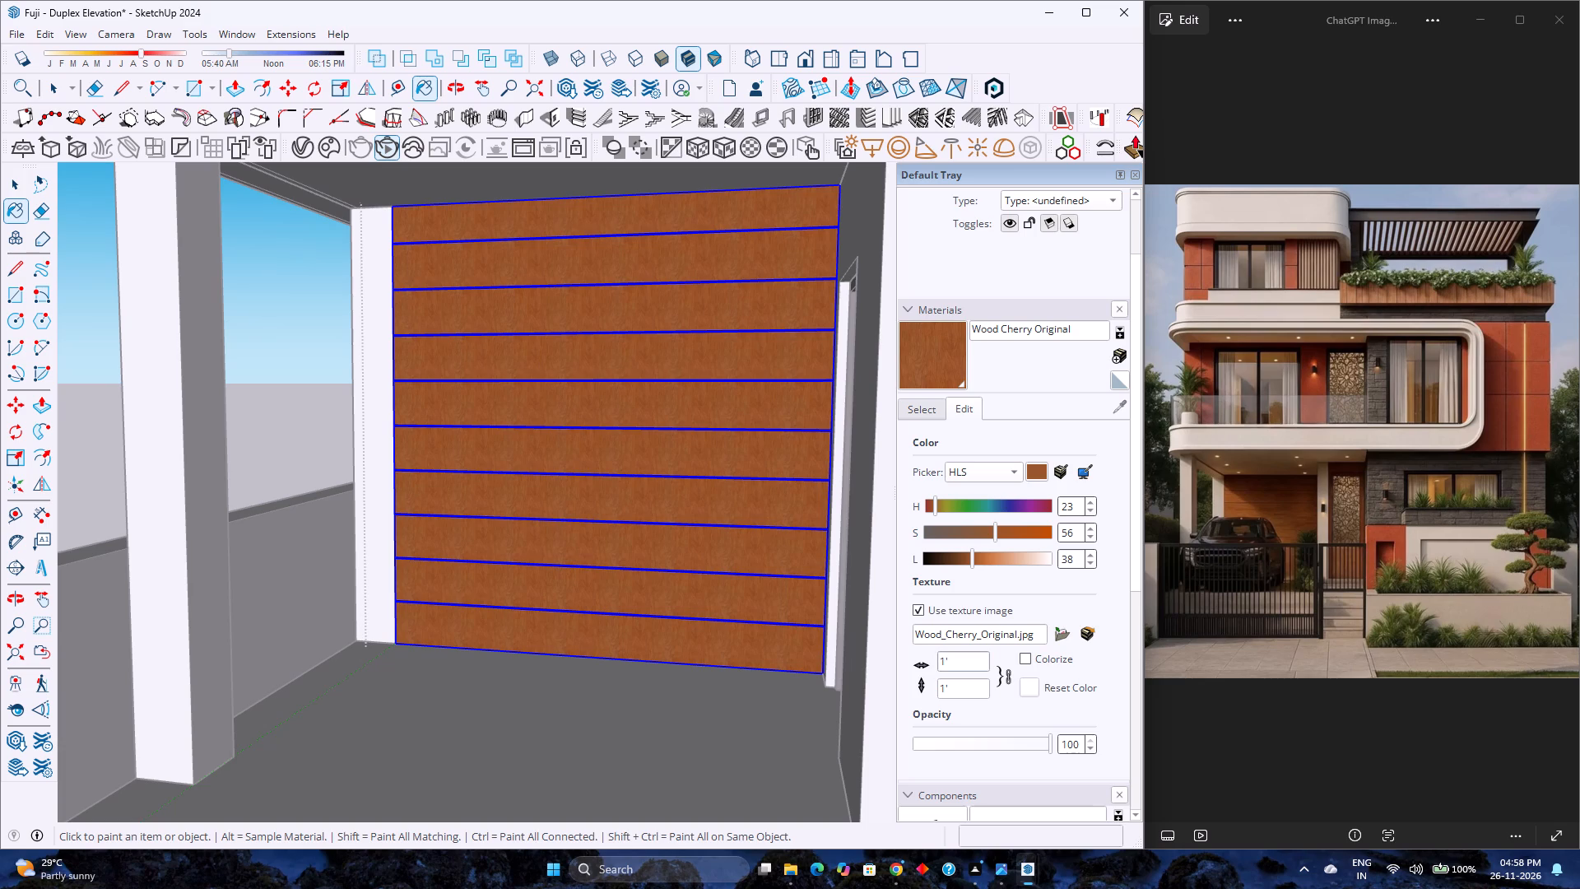
{"action": "left_click", "coordinate": [944, 690]}
{"action": "left_click", "coordinate": [942, 662]}
{"action": "key", "text": "2"}
Adjust Wood Cherry Original's colour to saturation 47 and lightness 36, and leave the porch wall groups.
{"action": "left_click", "coordinate": [969, 557]}
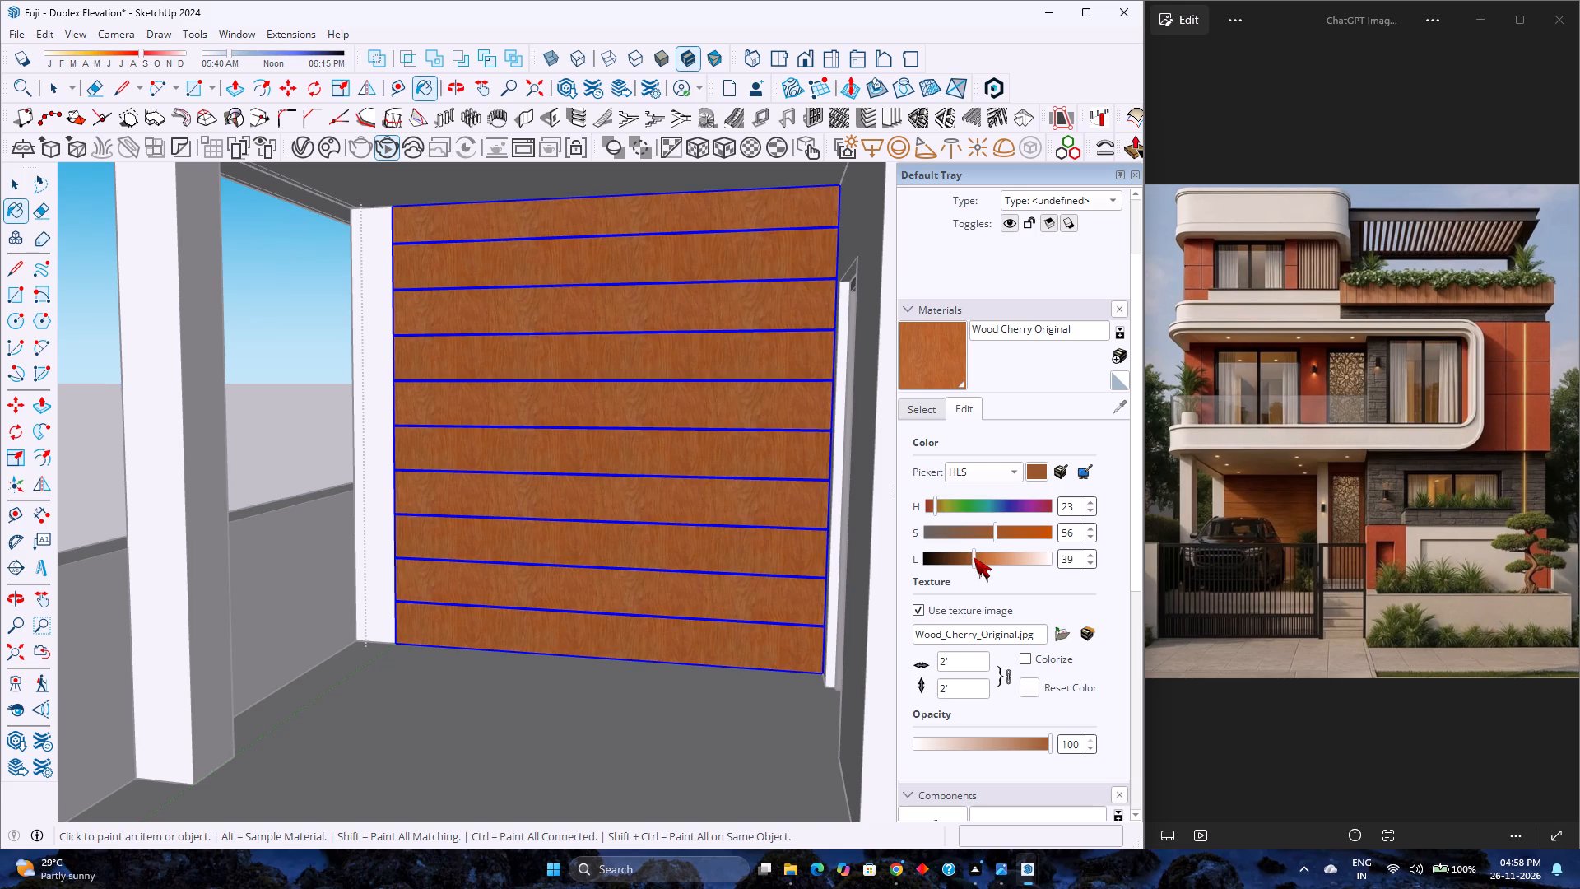
{"action": "left_click", "coordinate": [974, 556]}
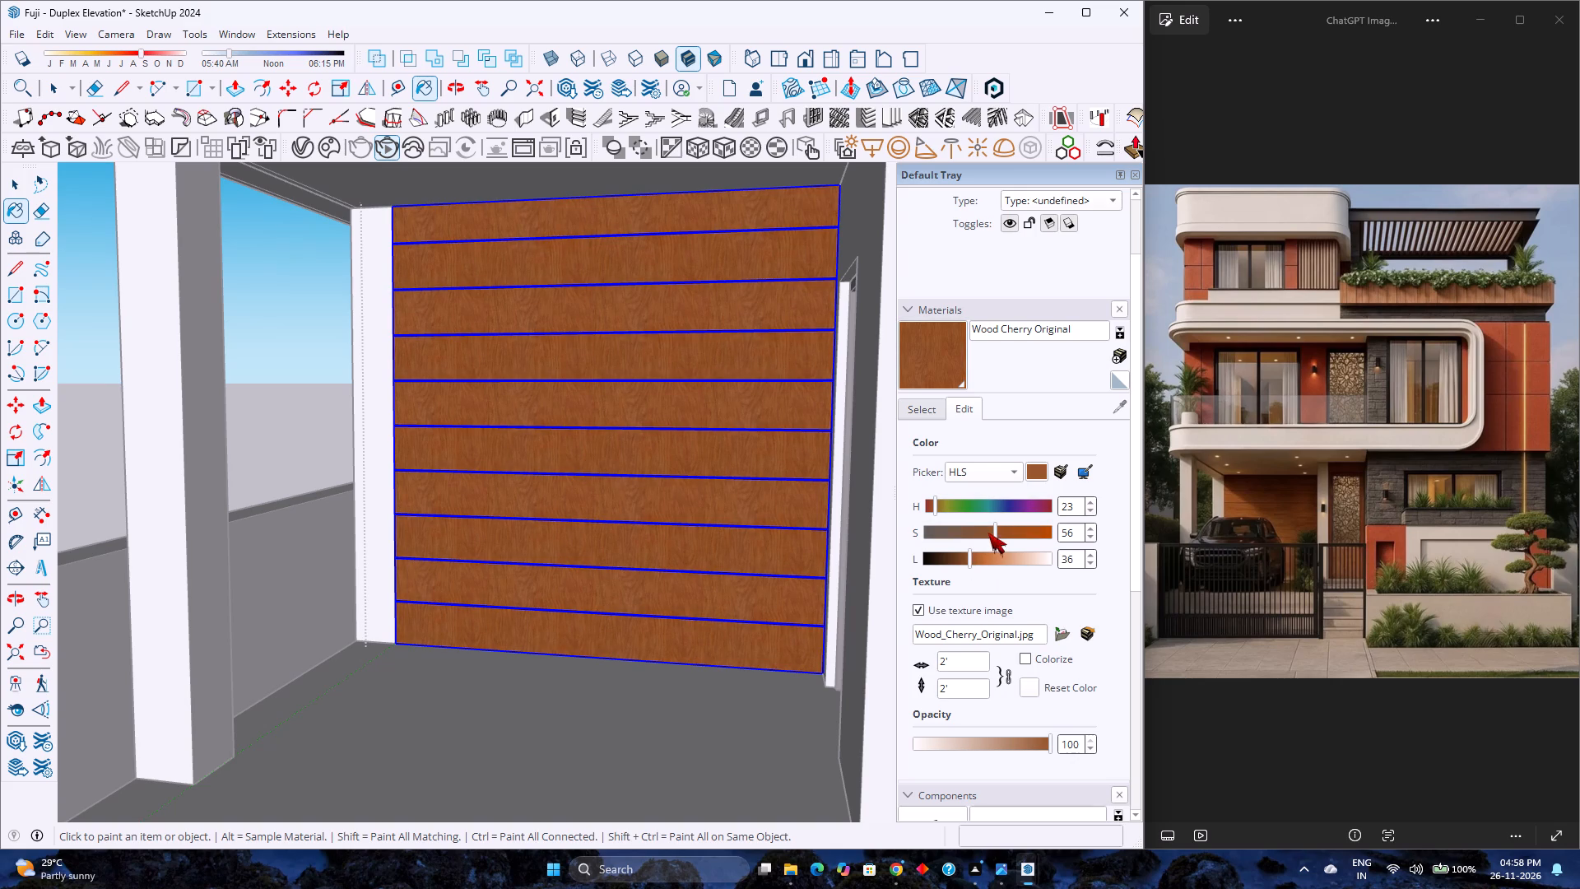
{"action": "left_click_drag", "start_coordinate": [988, 533], "coordinate": [1008, 532]}
{"action": "left_click_drag", "start_coordinate": [1008, 532], "coordinate": [980, 541]}
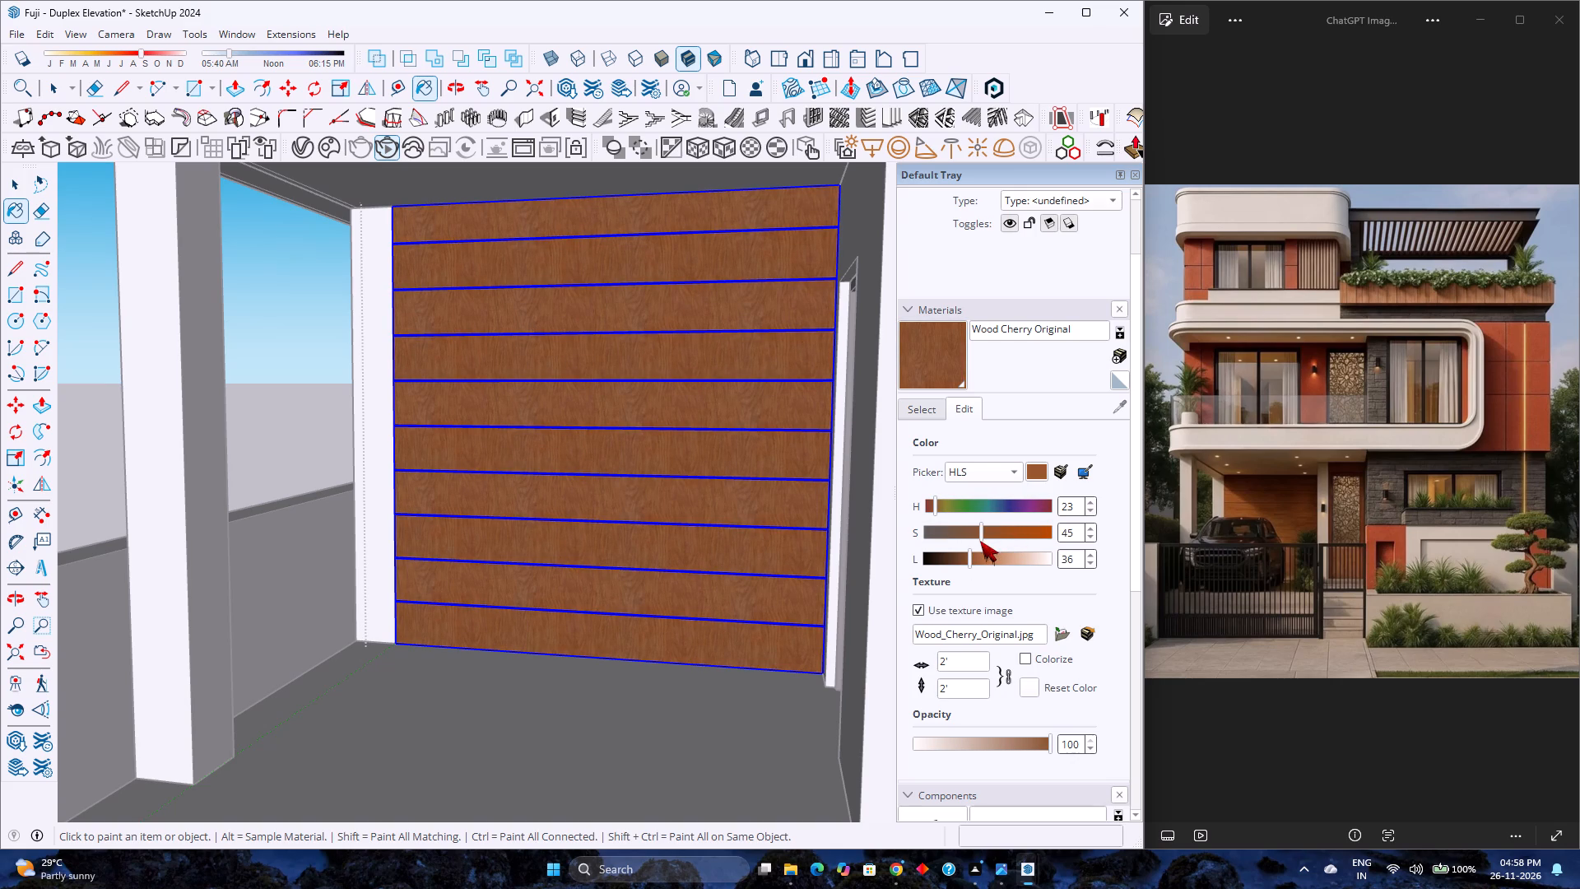
{"action": "left_click_drag", "start_coordinate": [980, 541], "coordinate": [983, 542]}
{"action": "left_click", "coordinate": [758, 524]}
{"action": "key", "text": "space"}
{"action": "scroll", "coordinate": [672, 519], "scroll_direction": "down", "scroll_amount": 2}
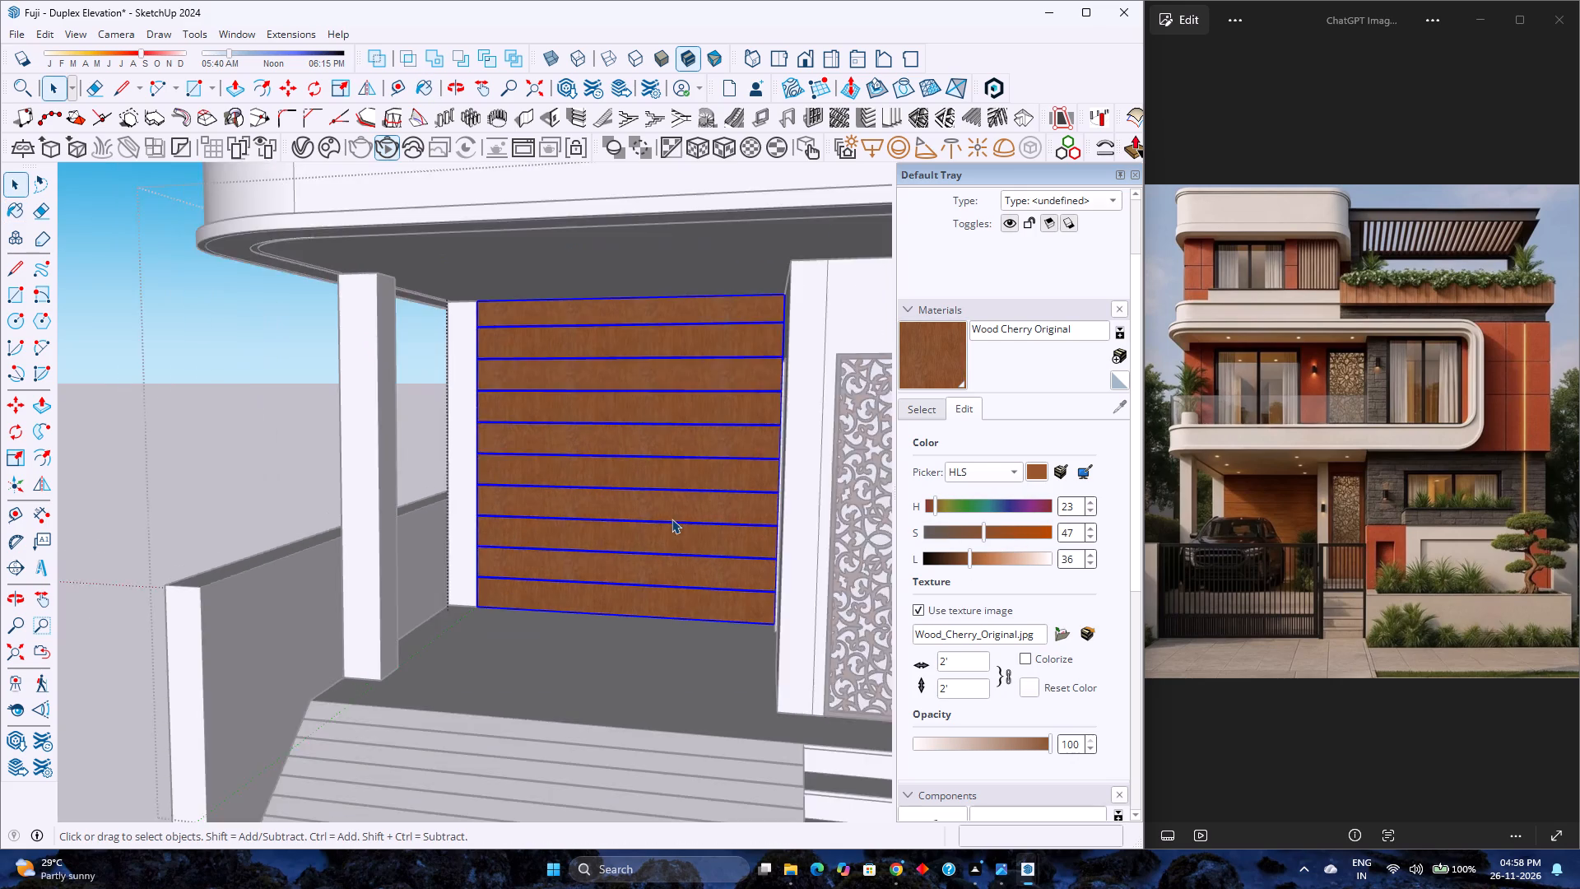
{"action": "scroll", "coordinate": [671, 519], "scroll_direction": "down", "scroll_amount": 11}
{"action": "left_click", "coordinate": [202, 600]}
{"action": "scroll", "coordinate": [199, 599], "scroll_direction": "down", "scroll_amount": 2}
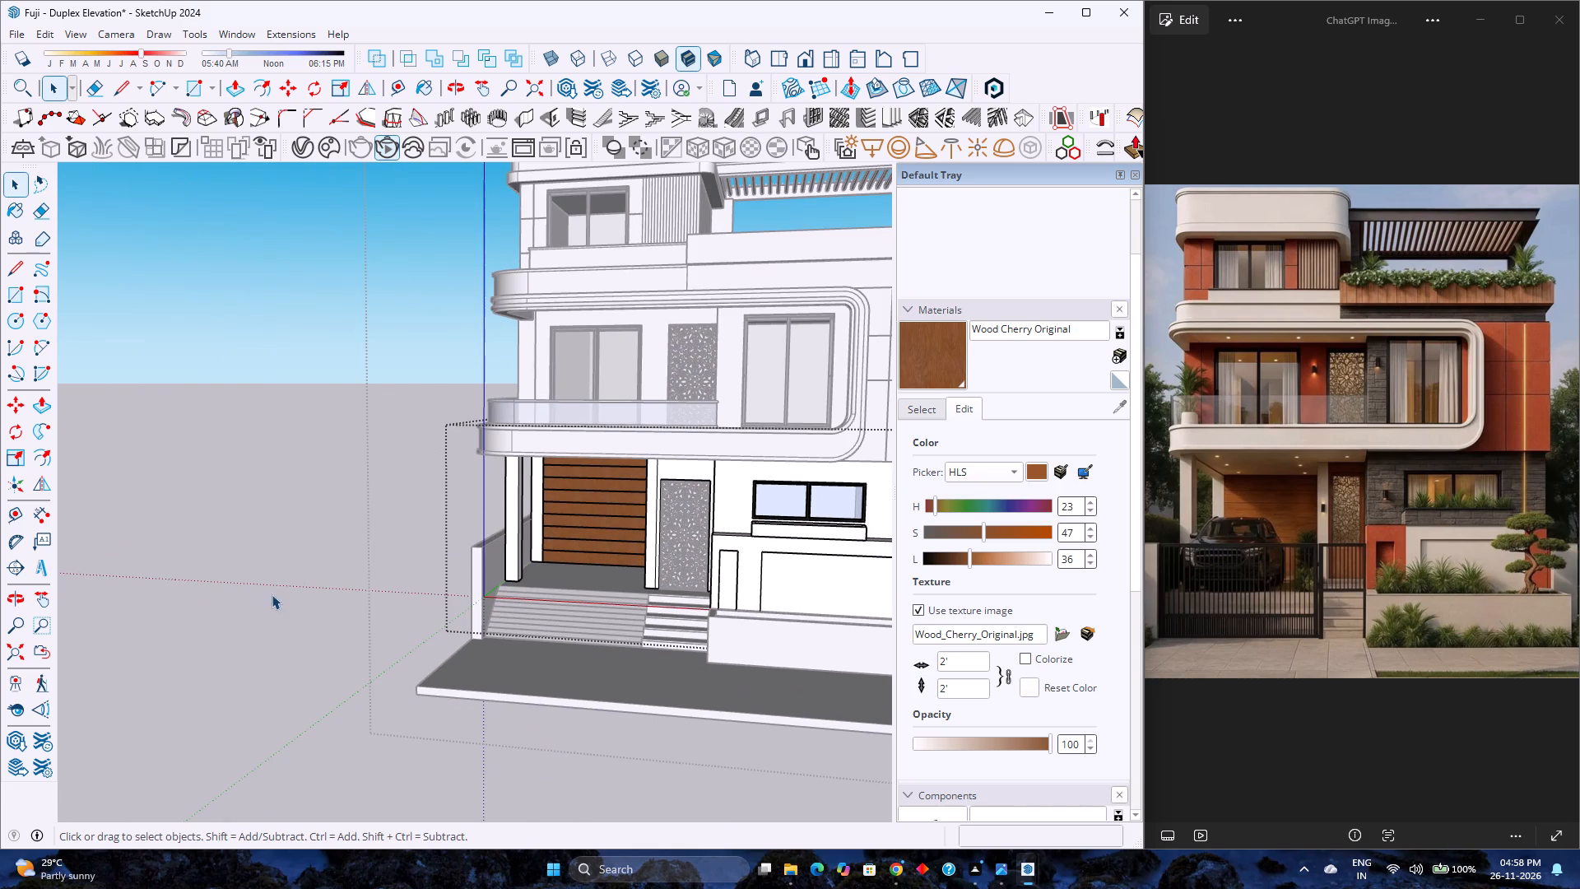
{"action": "left_click", "coordinate": [248, 610]}
{"action": "scroll", "coordinate": [248, 610], "scroll_direction": "down", "scroll_amount": 2}
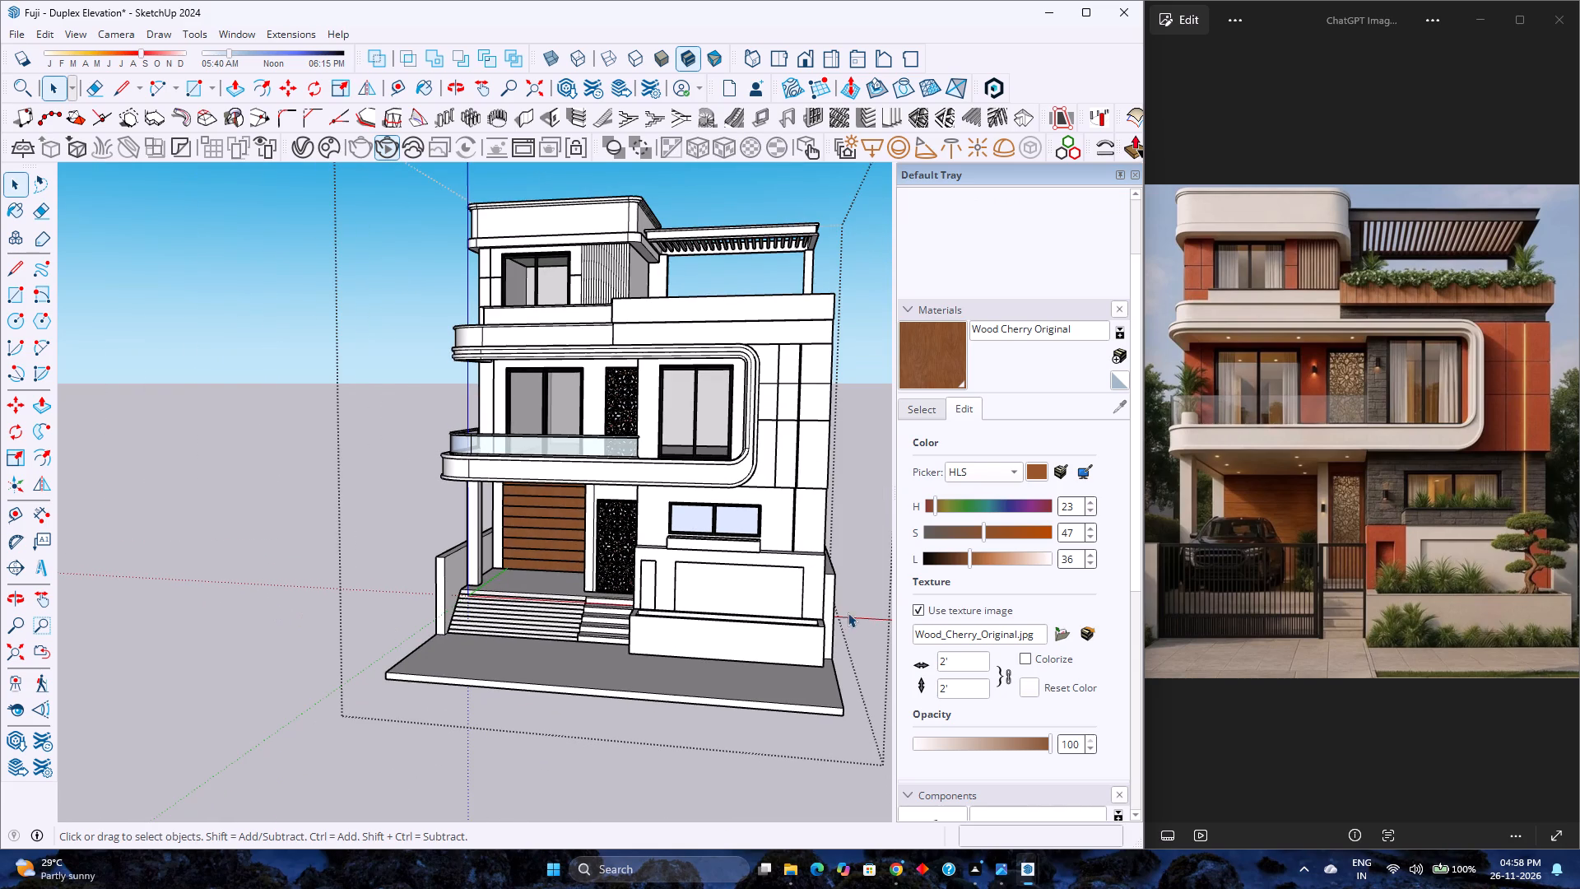
Paint the wall face around the patterned entrance screen in the porch with Wood Cherry Original.
{"action": "scroll", "coordinate": [868, 595], "scroll_direction": "up", "scroll_amount": 3}
{"action": "scroll", "coordinate": [395, 548], "scroll_direction": "down", "scroll_amount": 3}
{"action": "middle_click_drag", "start_coordinate": [406, 553], "coordinate": [509, 603]}
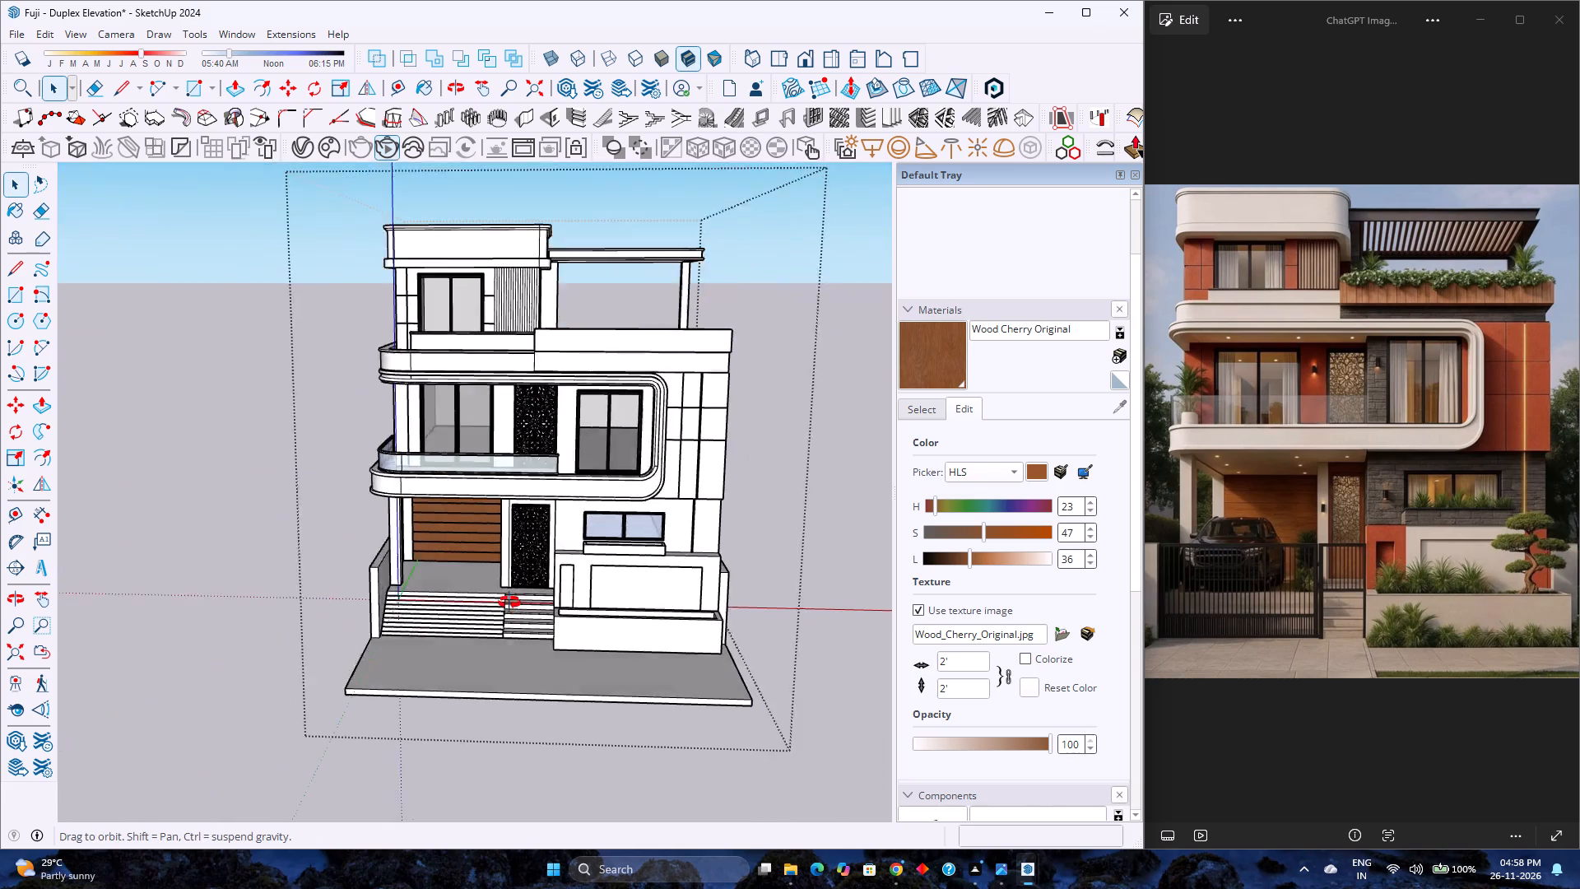
{"action": "middle_click_drag", "start_coordinate": [509, 603], "coordinate": [504, 510]}
{"action": "middle_click", "coordinate": [505, 510]}
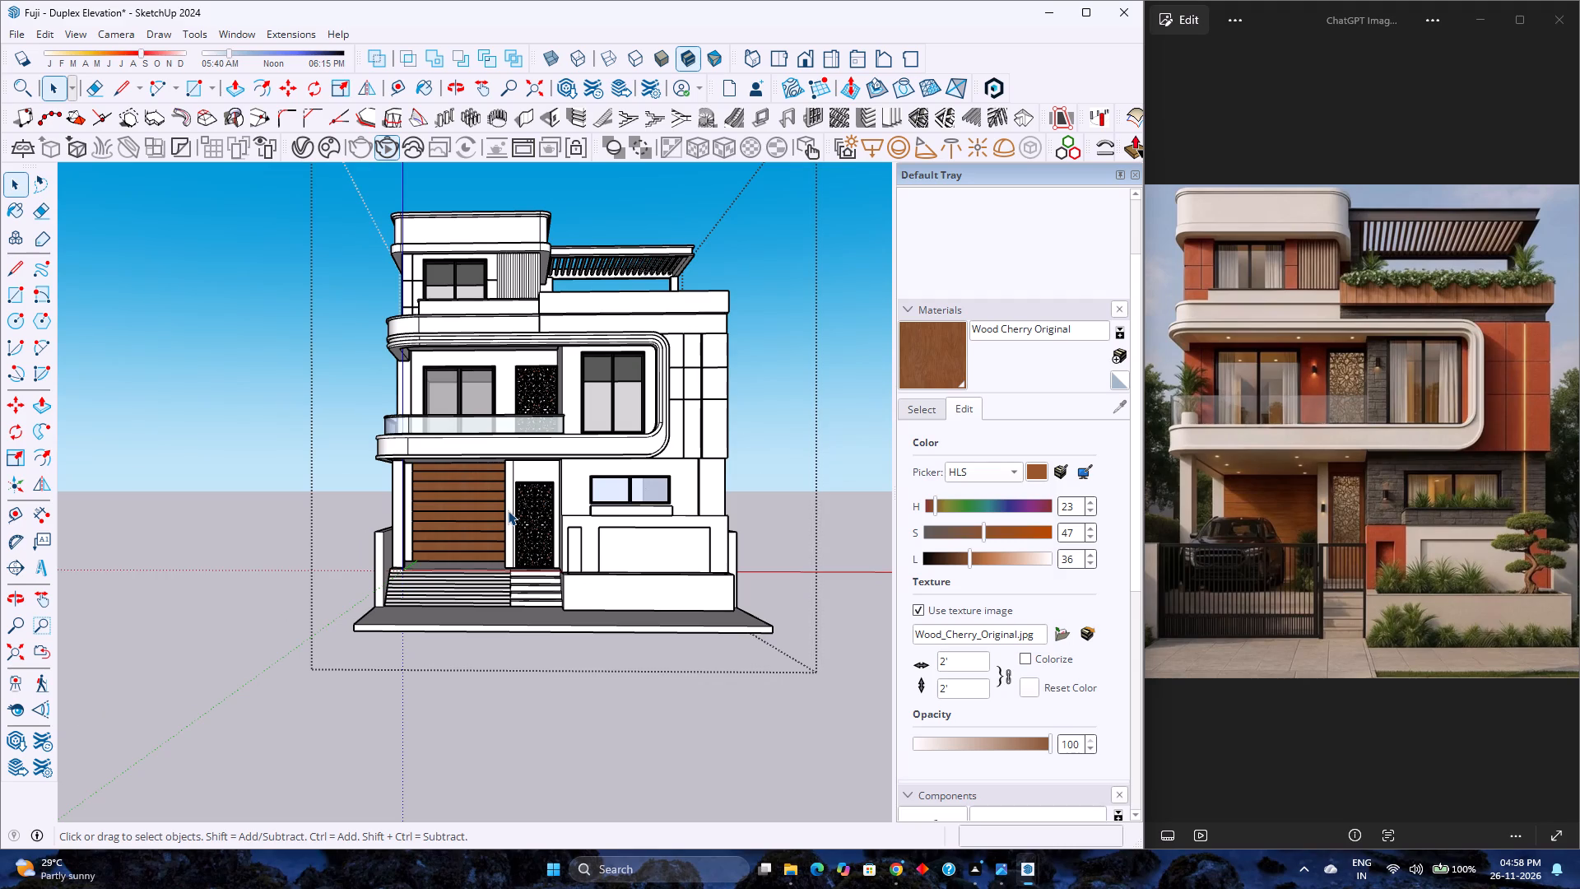
{"action": "scroll", "coordinate": [521, 463], "scroll_direction": "up", "scroll_amount": 7}
{"action": "left_click", "coordinate": [535, 474]}
{"action": "scroll", "coordinate": [535, 474], "scroll_direction": "up", "scroll_amount": 3}
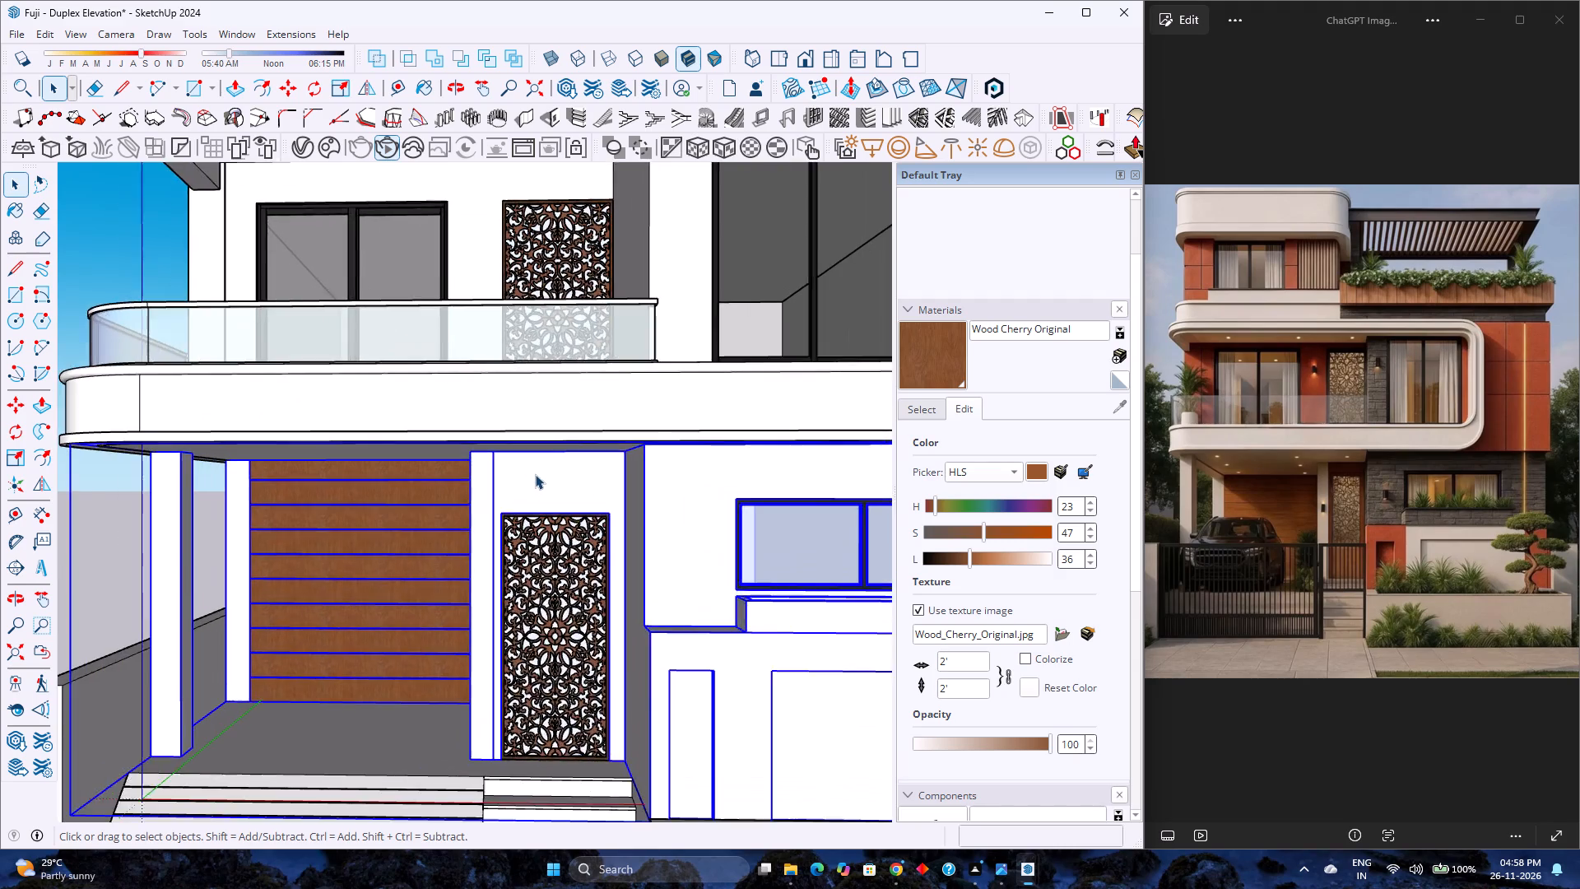
{"action": "scroll", "coordinate": [535, 474], "scroll_direction": "up", "scroll_amount": 1}
{"action": "double_click", "coordinate": [535, 474]}
{"action": "scroll", "coordinate": [535, 474], "scroll_direction": "up", "scroll_amount": 3}
{"action": "left_click", "coordinate": [535, 474]}
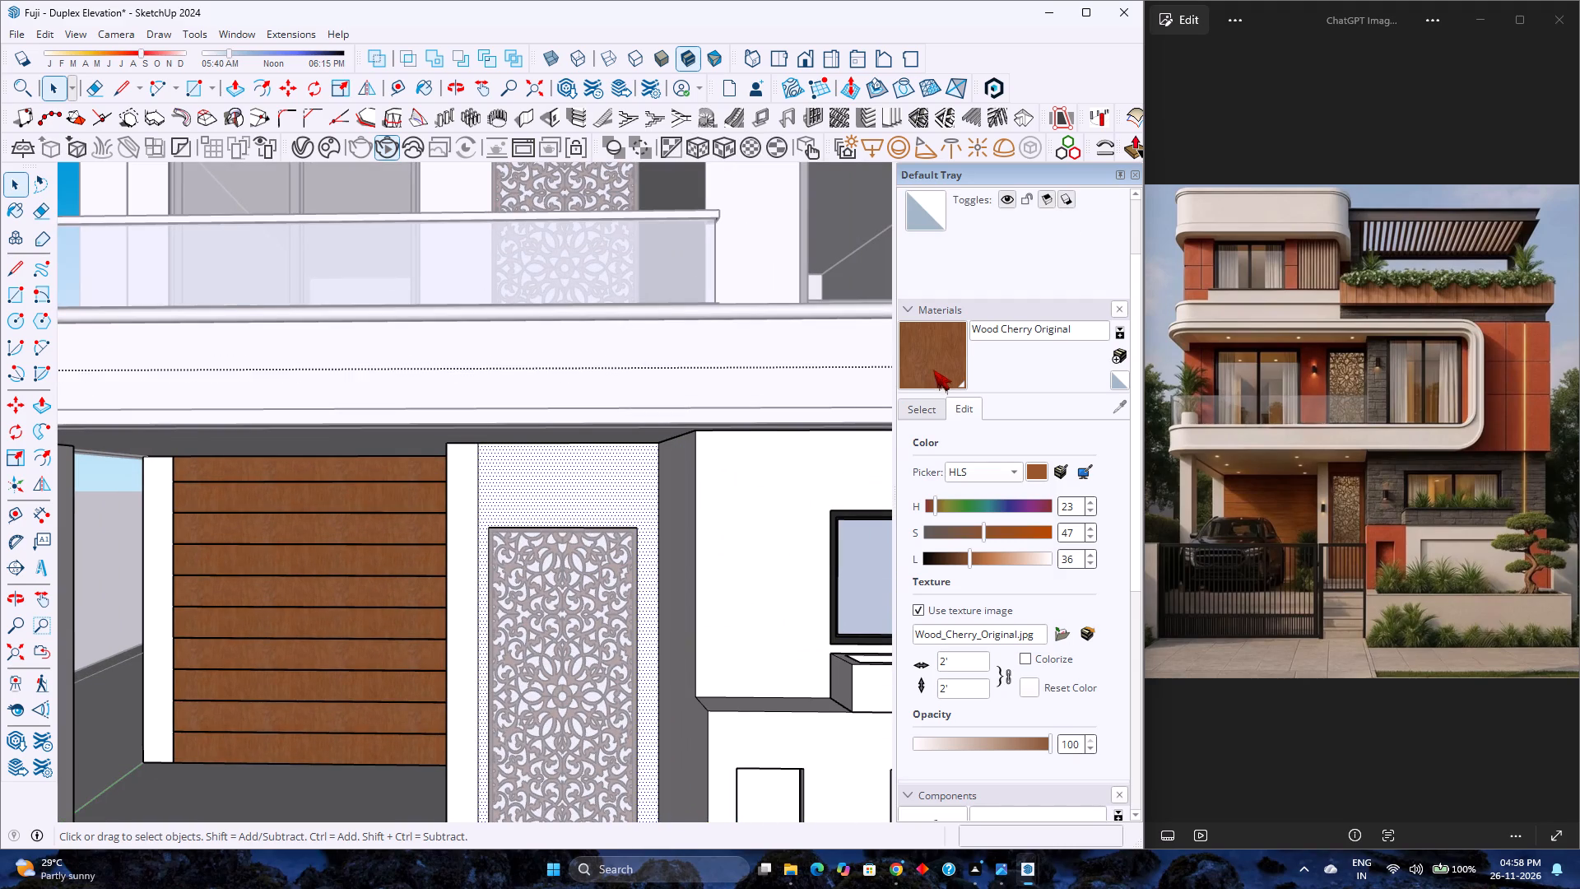
{"action": "left_click", "coordinate": [933, 367]}
{"action": "left_click", "coordinate": [598, 487]}
{"action": "key", "text": "space"}
{"action": "left_click", "coordinate": [959, 341]}
{"action": "left_click", "coordinate": [533, 499]}
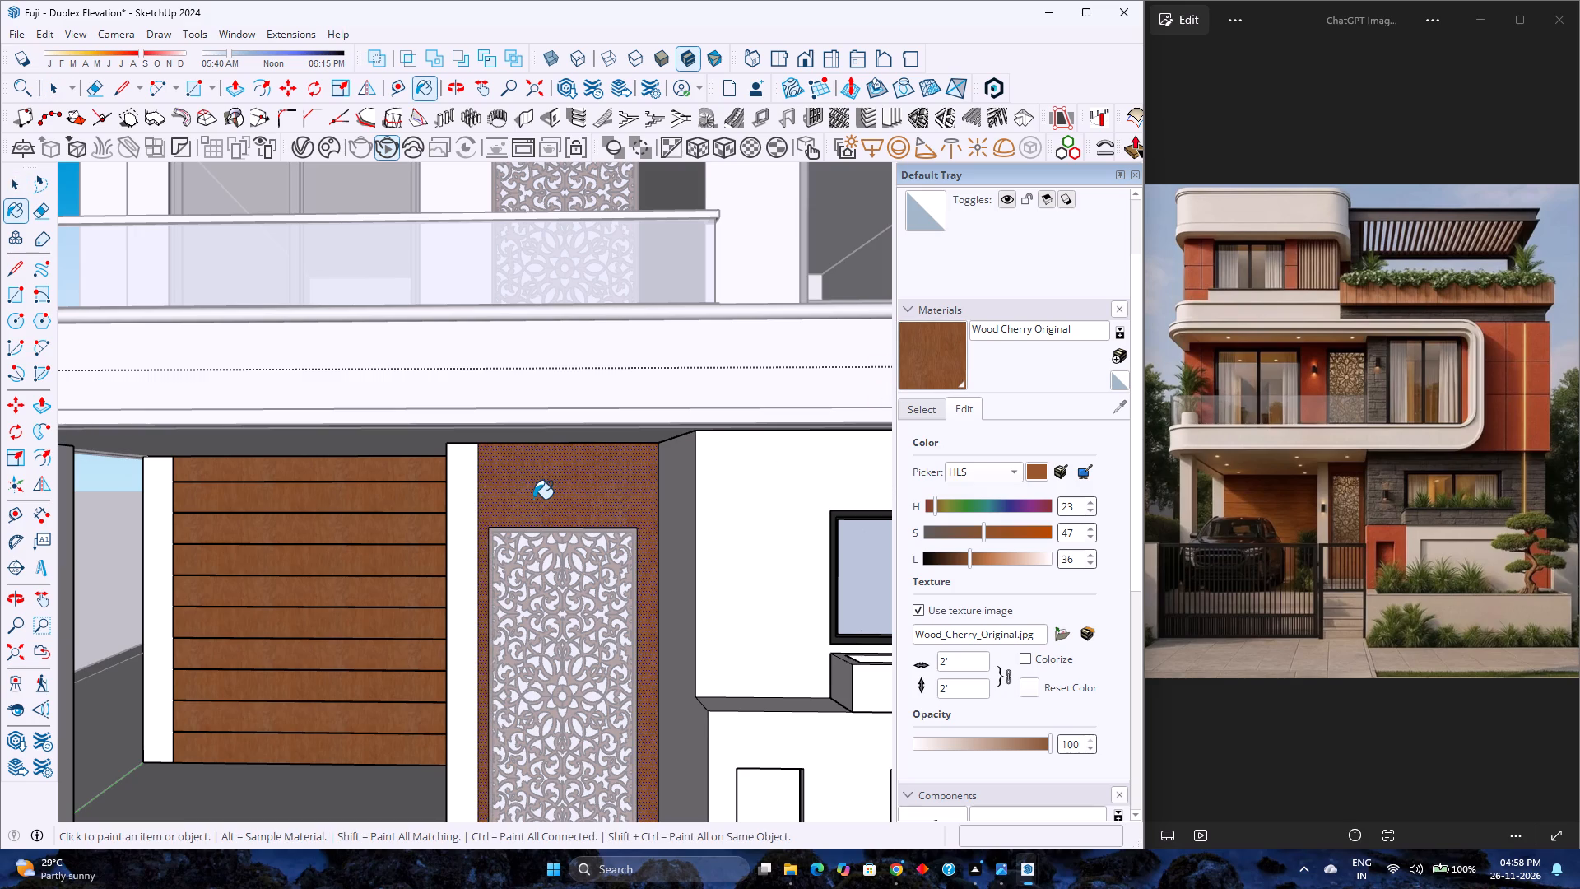
{"action": "scroll", "coordinate": [533, 499], "scroll_direction": "down", "scroll_amount": 4}
{"action": "key", "text": "space"}
{"action": "scroll", "coordinate": [533, 499], "scroll_direction": "down", "scroll_amount": 9}
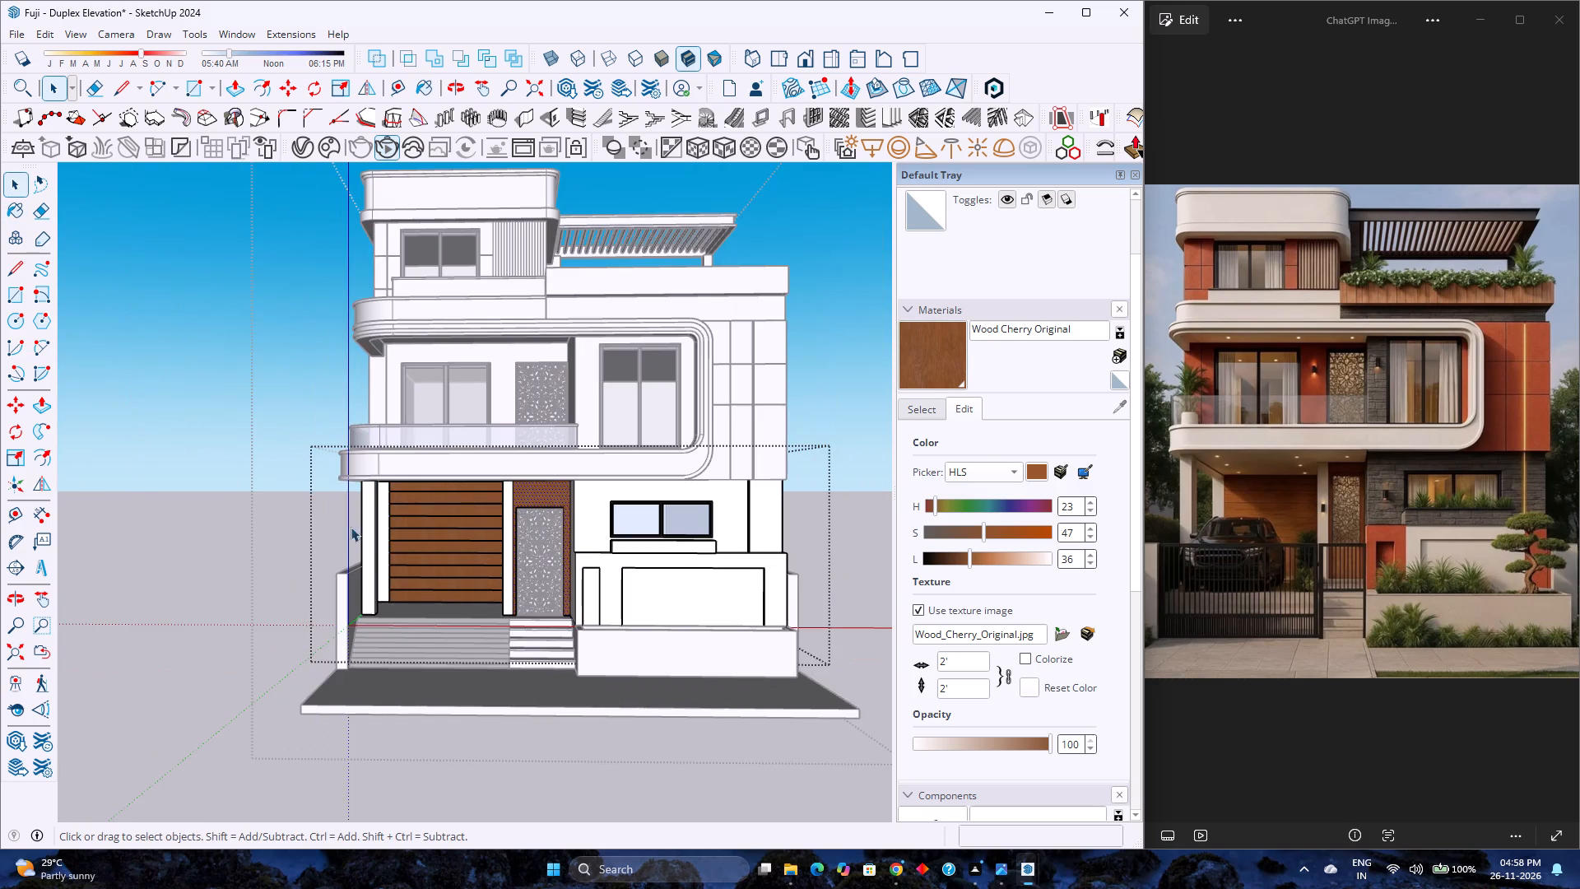
{"action": "left_click", "coordinate": [202, 522]}
Compare the upper facade with the reference image, examining the timber-clad planter below the pergola.
{"action": "scroll", "coordinate": [783, 403], "scroll_direction": "up", "scroll_amount": 3}
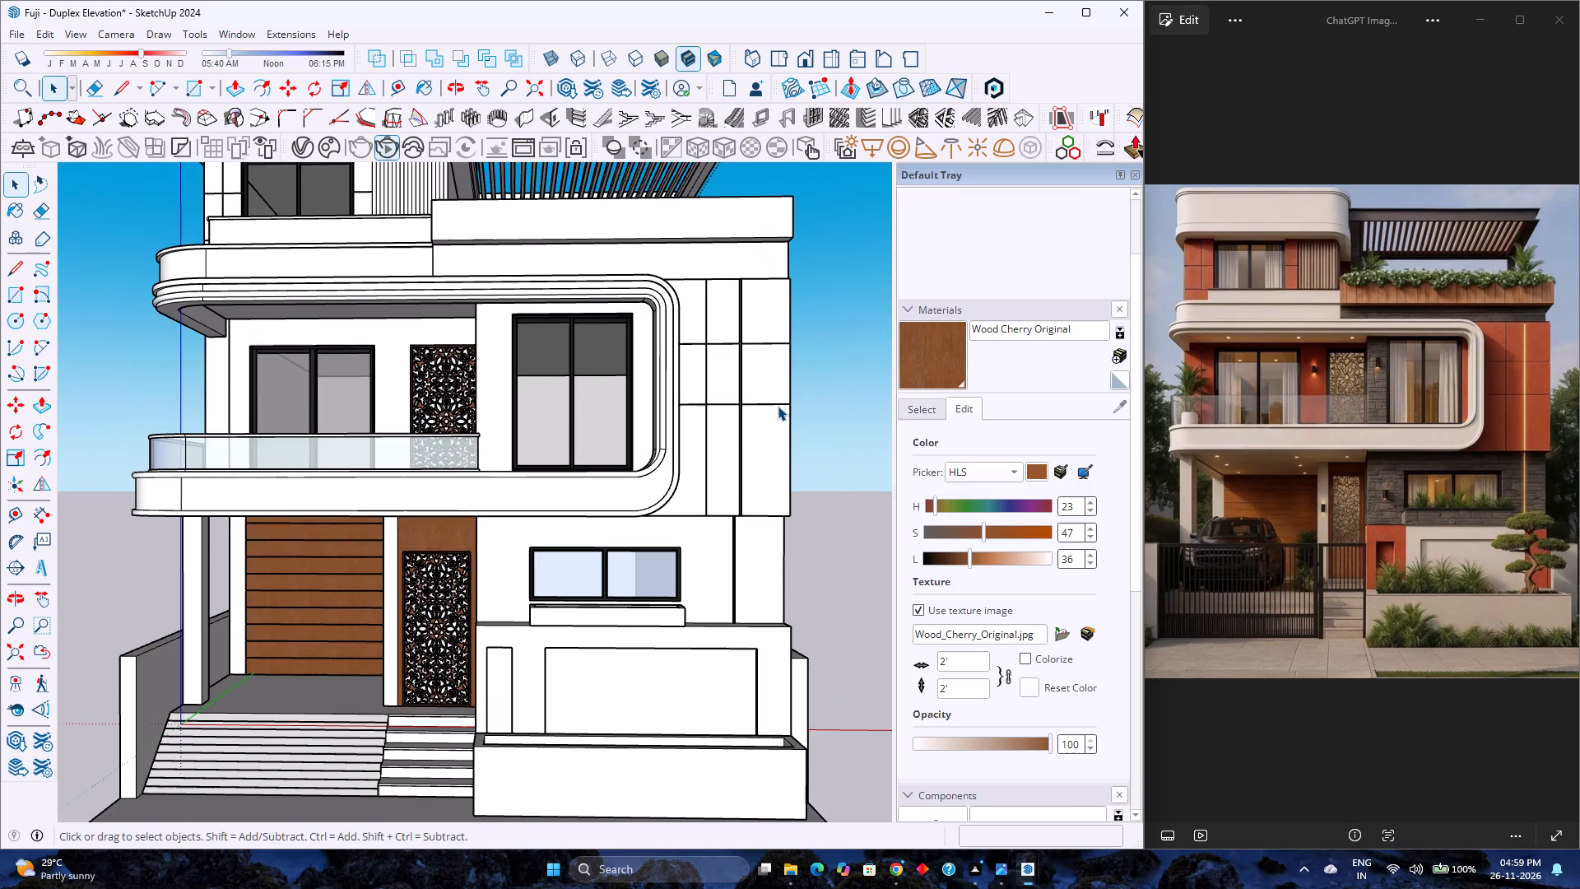
{"action": "scroll", "coordinate": [778, 406], "scroll_direction": "up", "scroll_amount": 1}
{"action": "scroll", "coordinate": [568, 458], "scroll_direction": "down", "scroll_amount": 6}
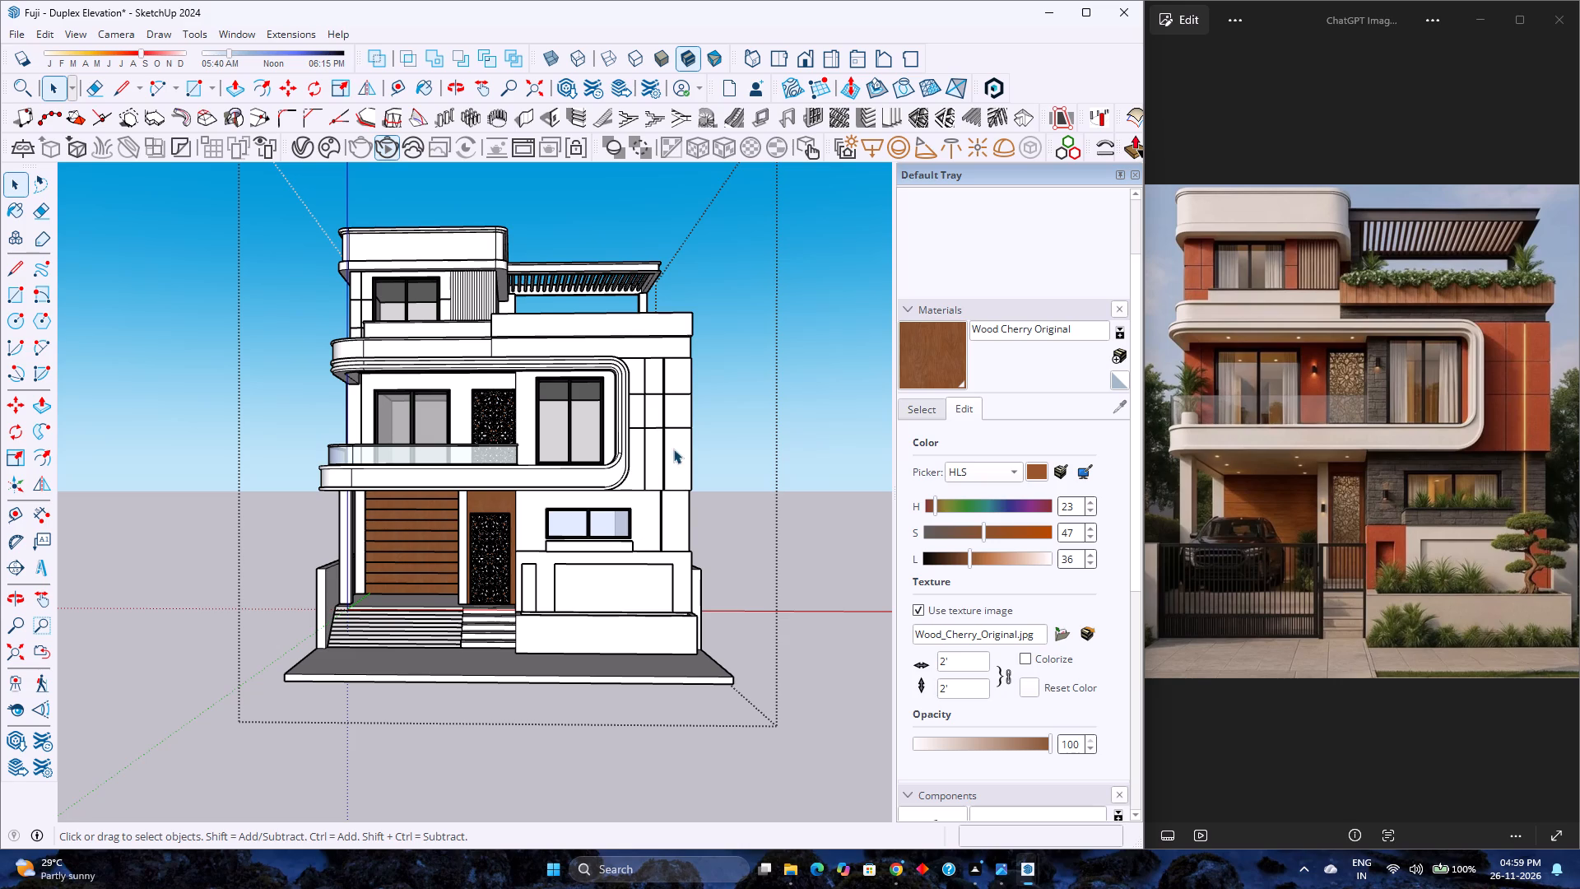
{"action": "scroll", "coordinate": [601, 365], "scroll_direction": "up", "scroll_amount": 3}
{"action": "scroll", "coordinate": [1449, 263], "scroll_direction": "up", "scroll_amount": 6}
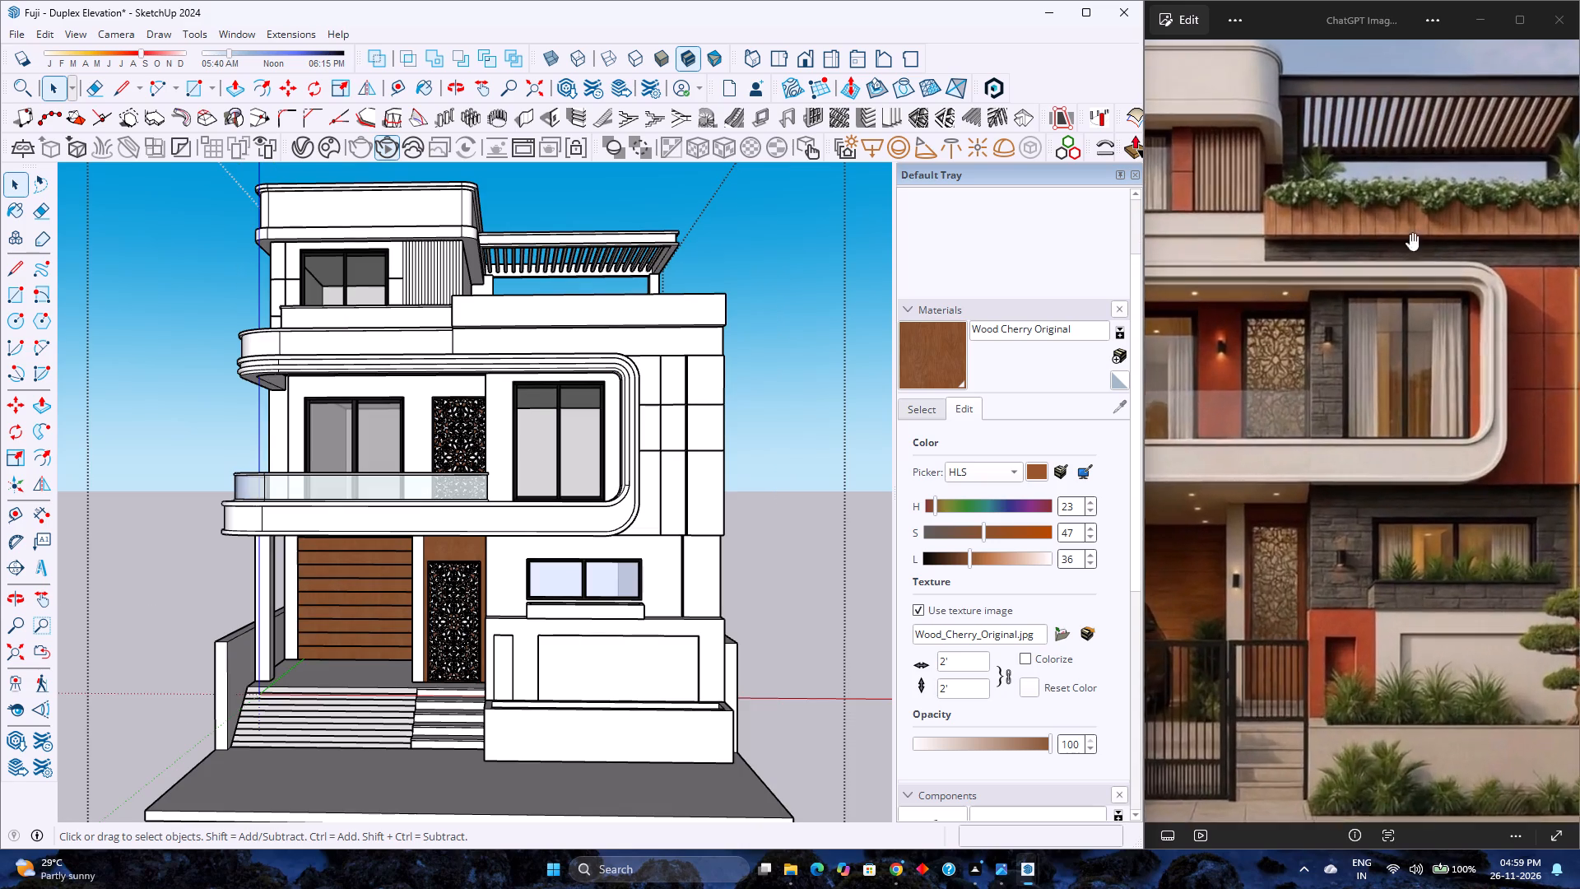
{"action": "scroll", "coordinate": [1392, 213], "scroll_direction": "up", "scroll_amount": 9}
{"action": "middle_click_drag", "start_coordinate": [1392, 213], "coordinate": [1465, 467]}
{"action": "middle_click", "coordinate": [1465, 467]}
{"action": "scroll", "coordinate": [1457, 457], "scroll_direction": "down", "scroll_amount": 4}
{"action": "scroll", "coordinate": [588, 340], "scroll_direction": "up", "scroll_amount": 3}
Open the front parapet group below the pergola and push its front face inward 1".
{"action": "middle_click_drag", "start_coordinate": [588, 340], "coordinate": [530, 374]}
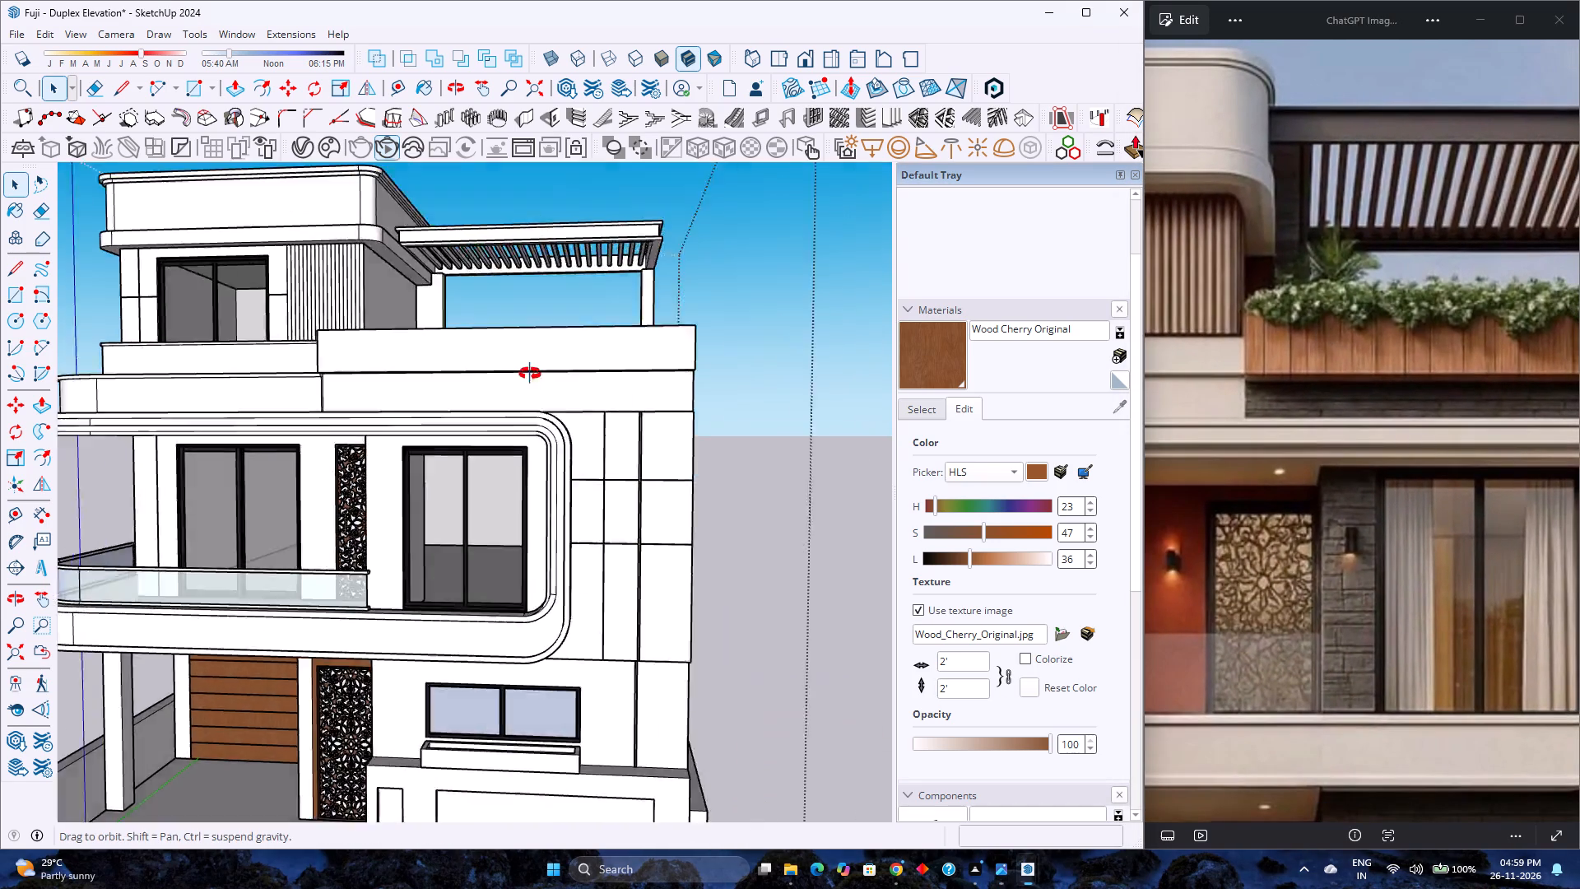
{"action": "middle_click_drag", "start_coordinate": [530, 374], "coordinate": [434, 446]}
{"action": "middle_click", "coordinate": [434, 446]}
{"action": "scroll", "coordinate": [316, 538], "scroll_direction": "up", "scroll_amount": 4}
{"action": "double_click", "coordinate": [354, 580]}
{"action": "scroll", "coordinate": [354, 580], "scroll_direction": "up", "scroll_amount": 3}
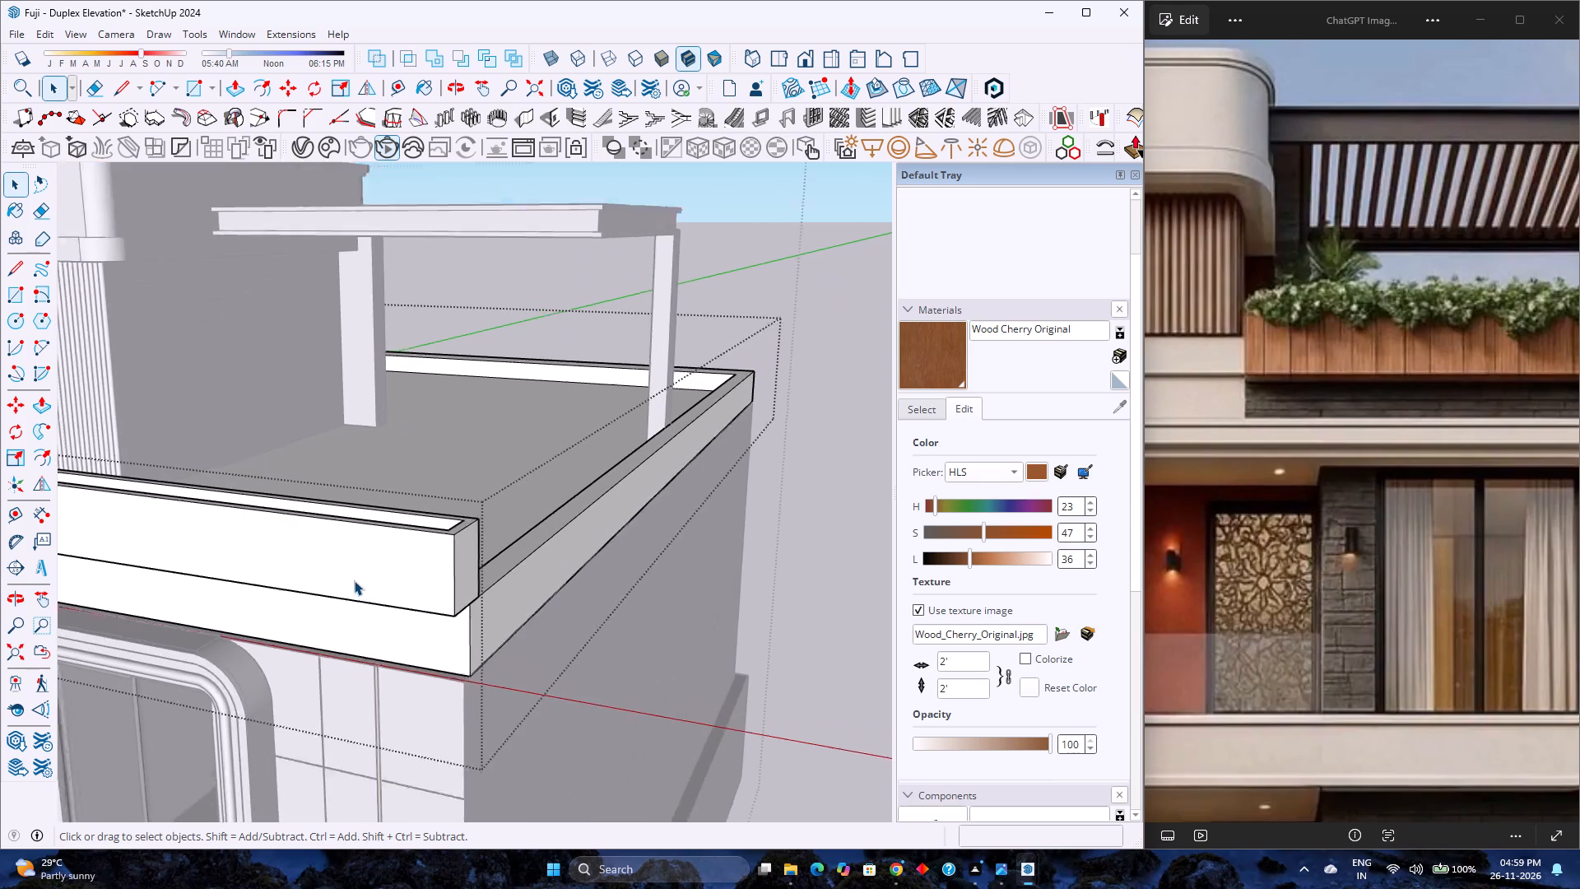
{"action": "scroll", "coordinate": [354, 580], "scroll_direction": "up", "scroll_amount": 5}
{"action": "left_click", "coordinate": [396, 563]}
{"action": "scroll", "coordinate": [396, 563], "scroll_direction": "up", "scroll_amount": 4}
{"action": "double_click", "coordinate": [394, 556]}
{"action": "scroll", "coordinate": [394, 556], "scroll_direction": "up", "scroll_amount": 2}
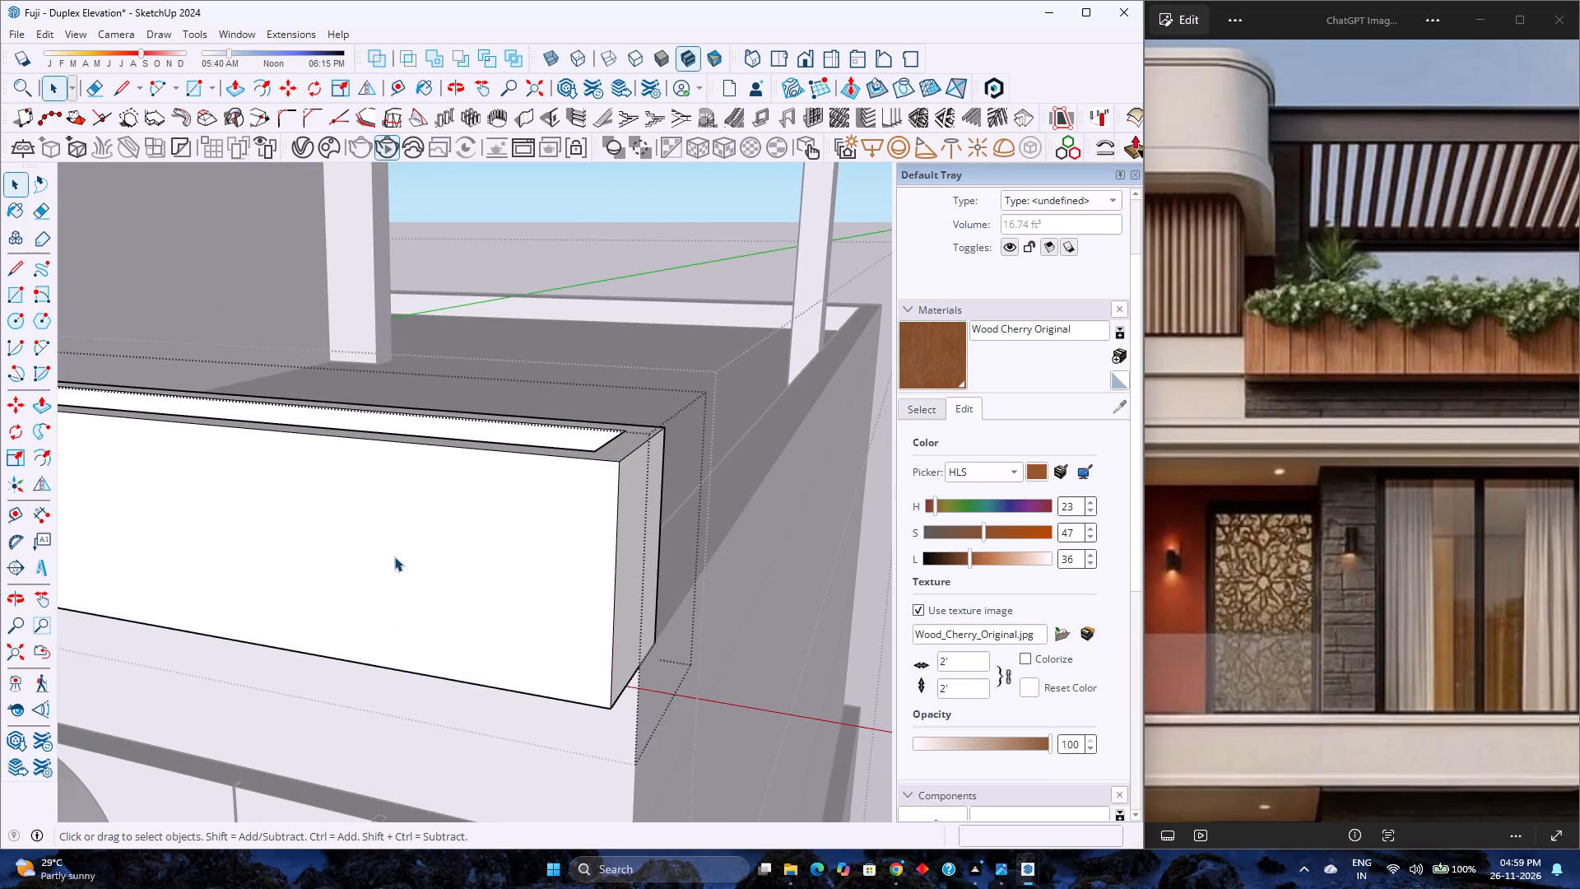
{"action": "left_click", "coordinate": [394, 556]}
{"action": "key", "text": "p"}
{"action": "left_click", "coordinate": [390, 556]}
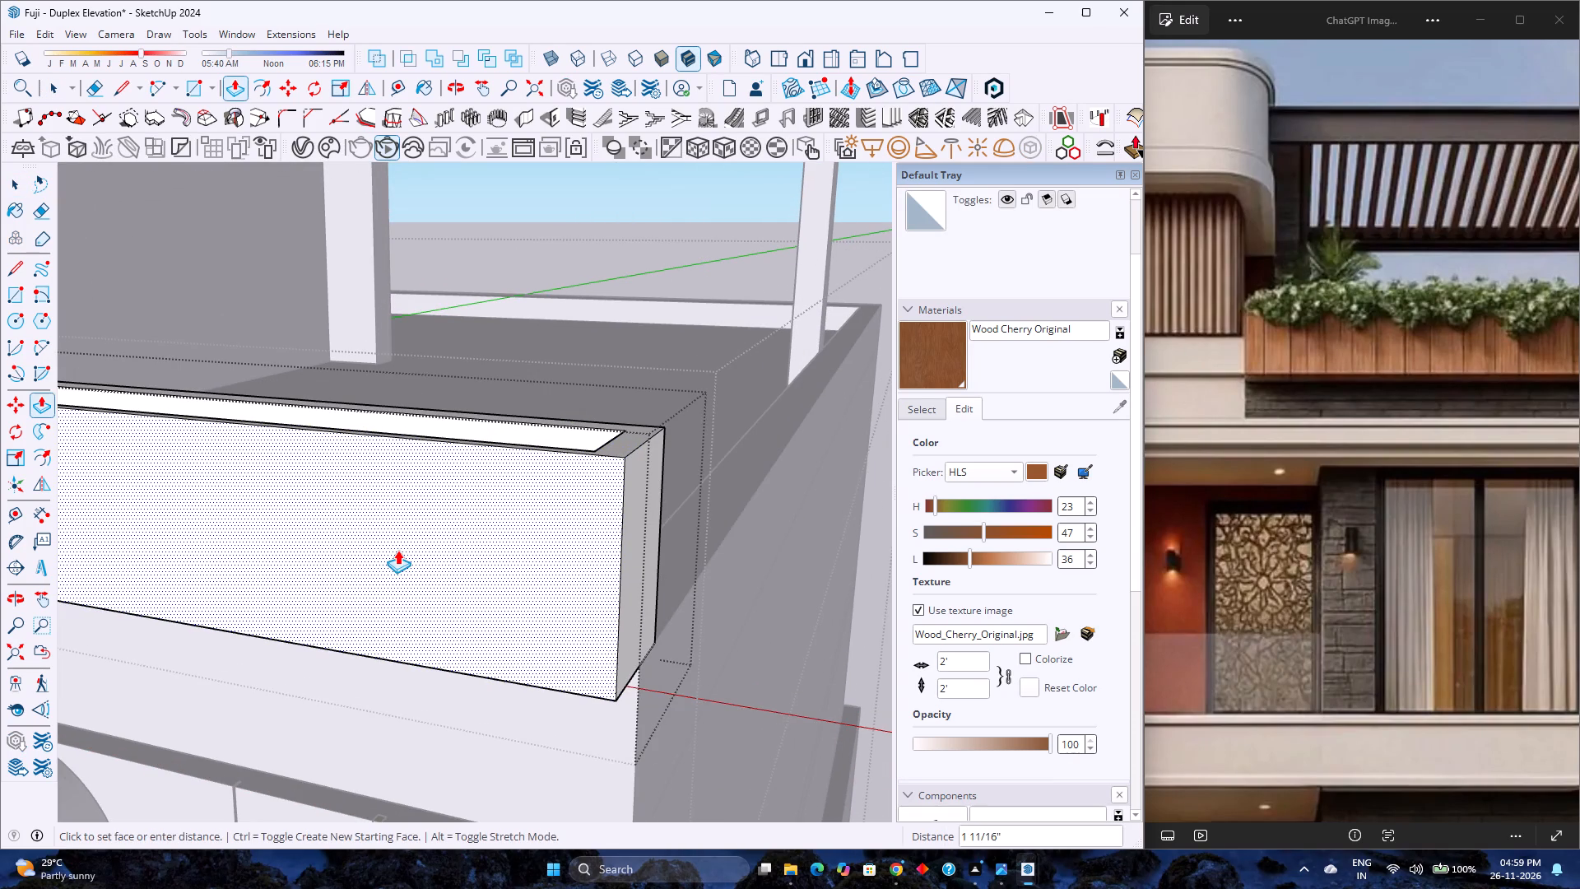
{"action": "key", "text": "1"}
{"action": "key", "text": "Return"}
{"action": "key", "text": "space"}
{"action": "left_click", "coordinate": [391, 556]}
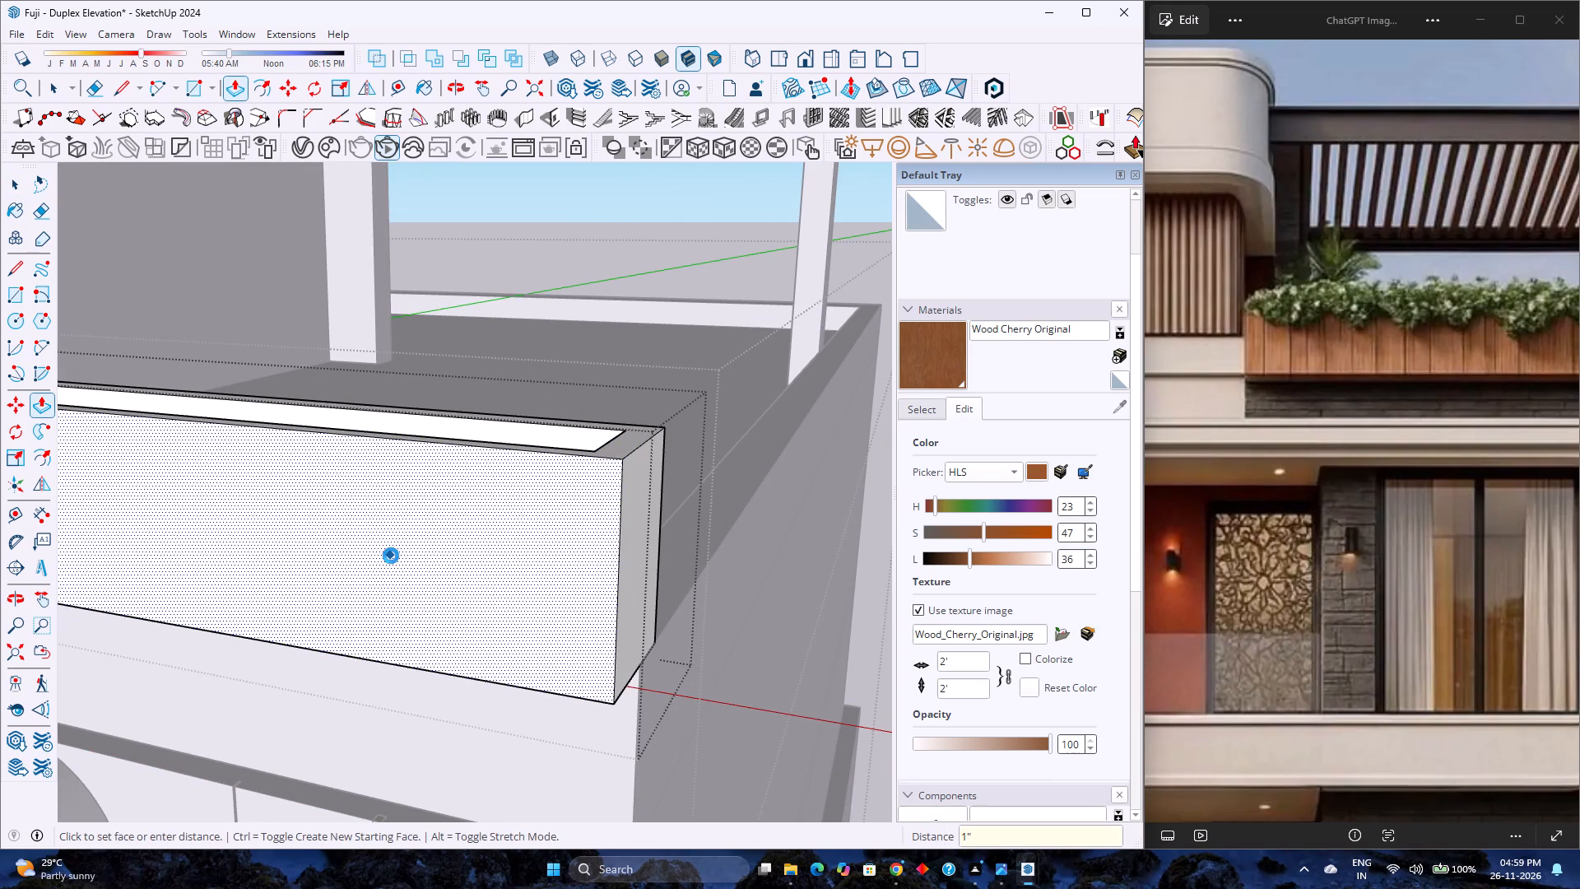
{"action": "key", "text": "space"}
Copy the parapet's front face 20' along the red axis and make the copy a group.
{"action": "left_click", "coordinate": [473, 588]}
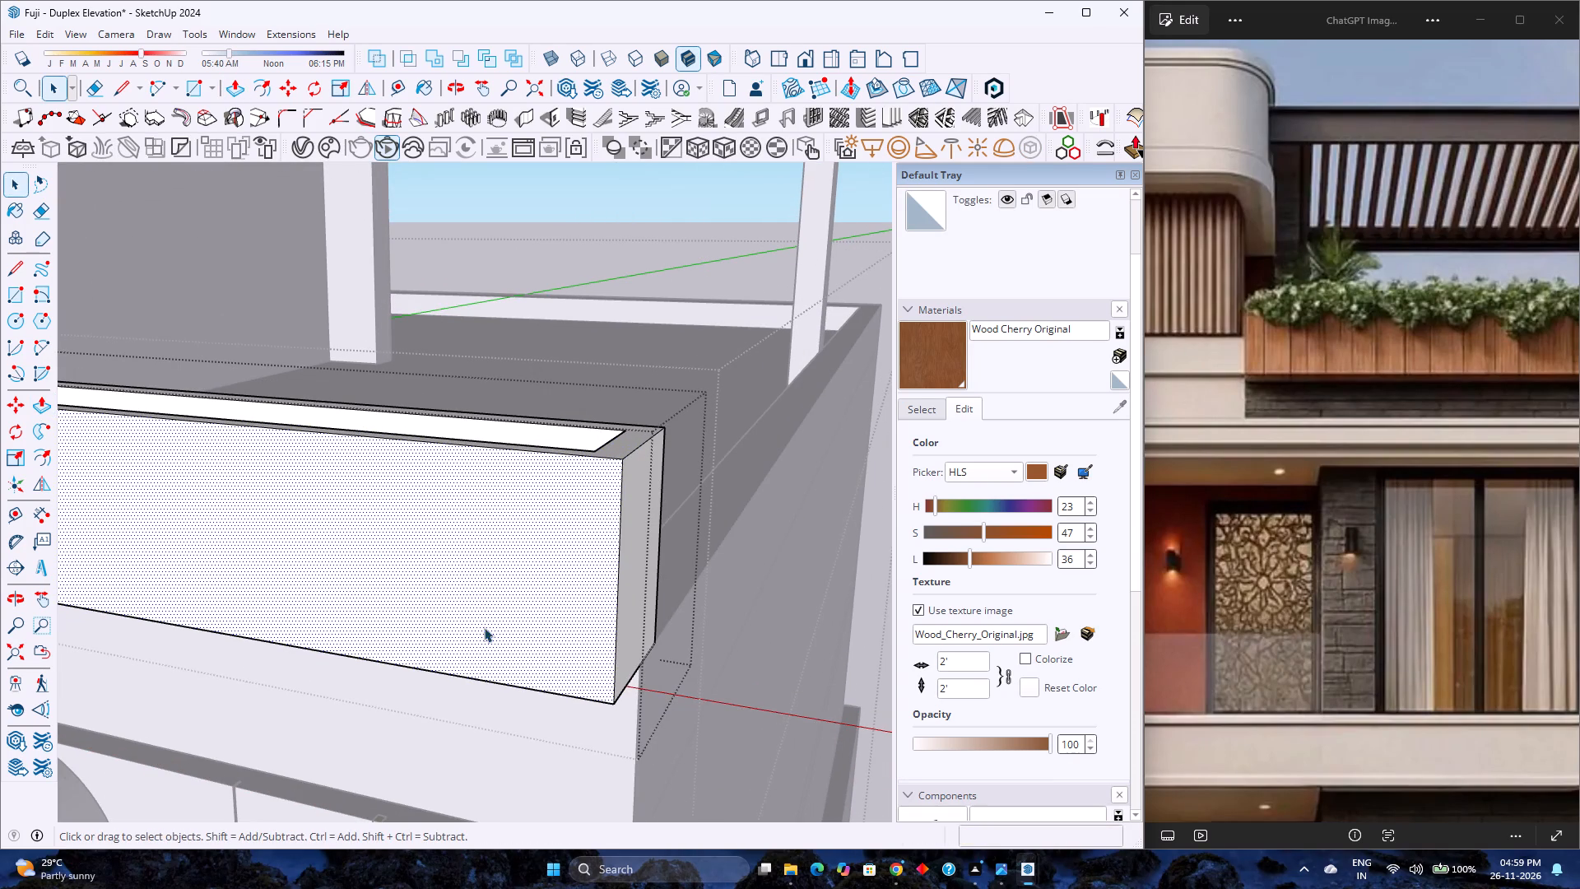
{"action": "key", "text": "m"}
{"action": "left_click", "coordinate": [615, 704]}
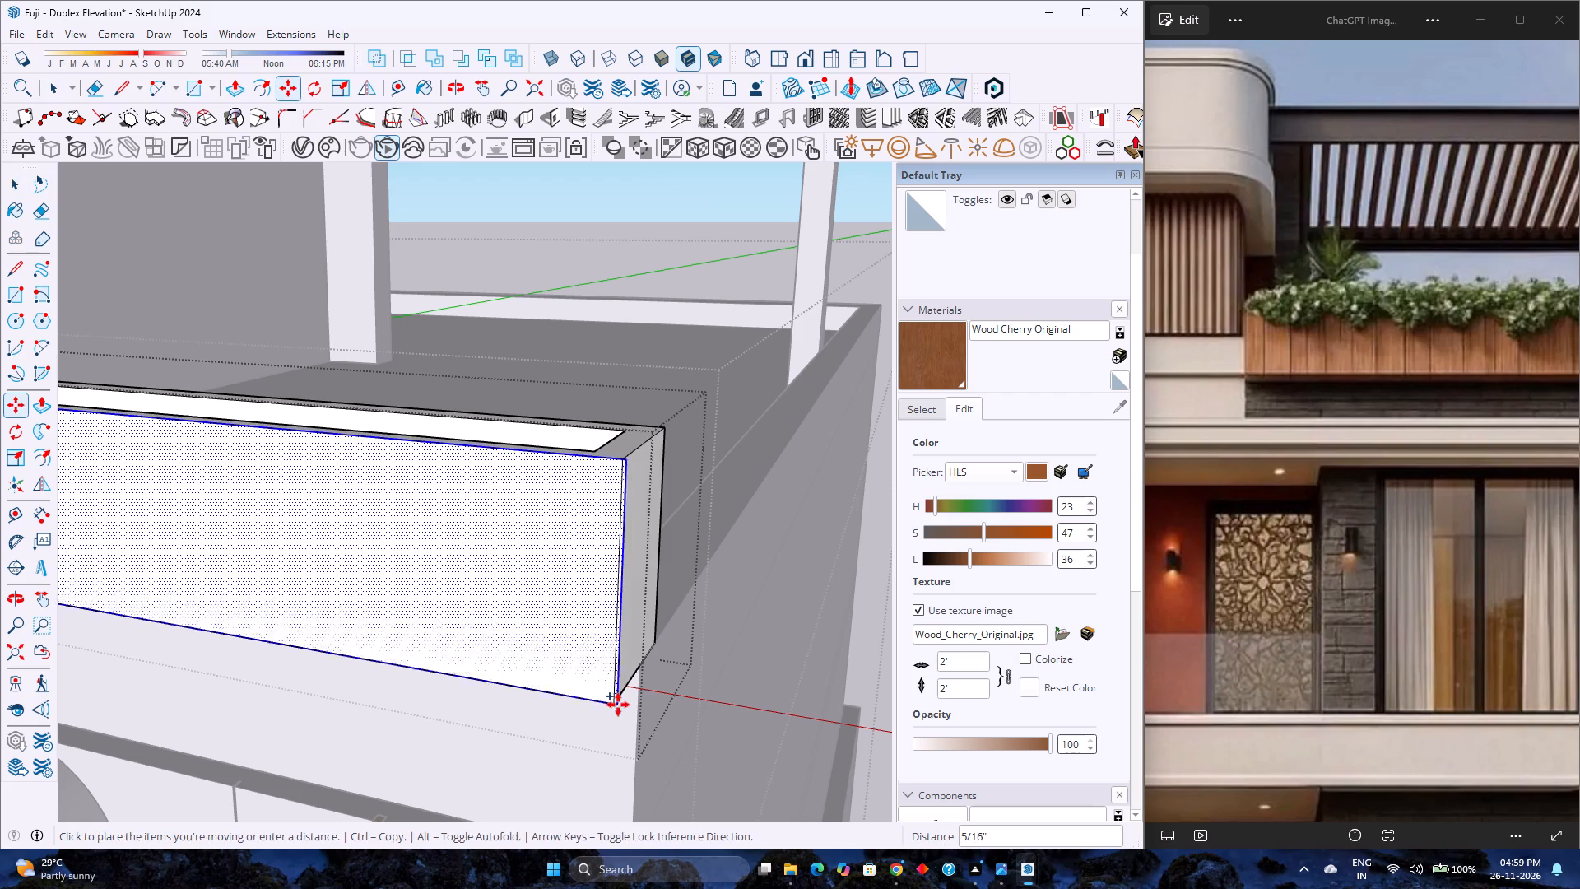
{"action": "scroll", "coordinate": [618, 705], "scroll_direction": "down", "scroll_amount": 20}
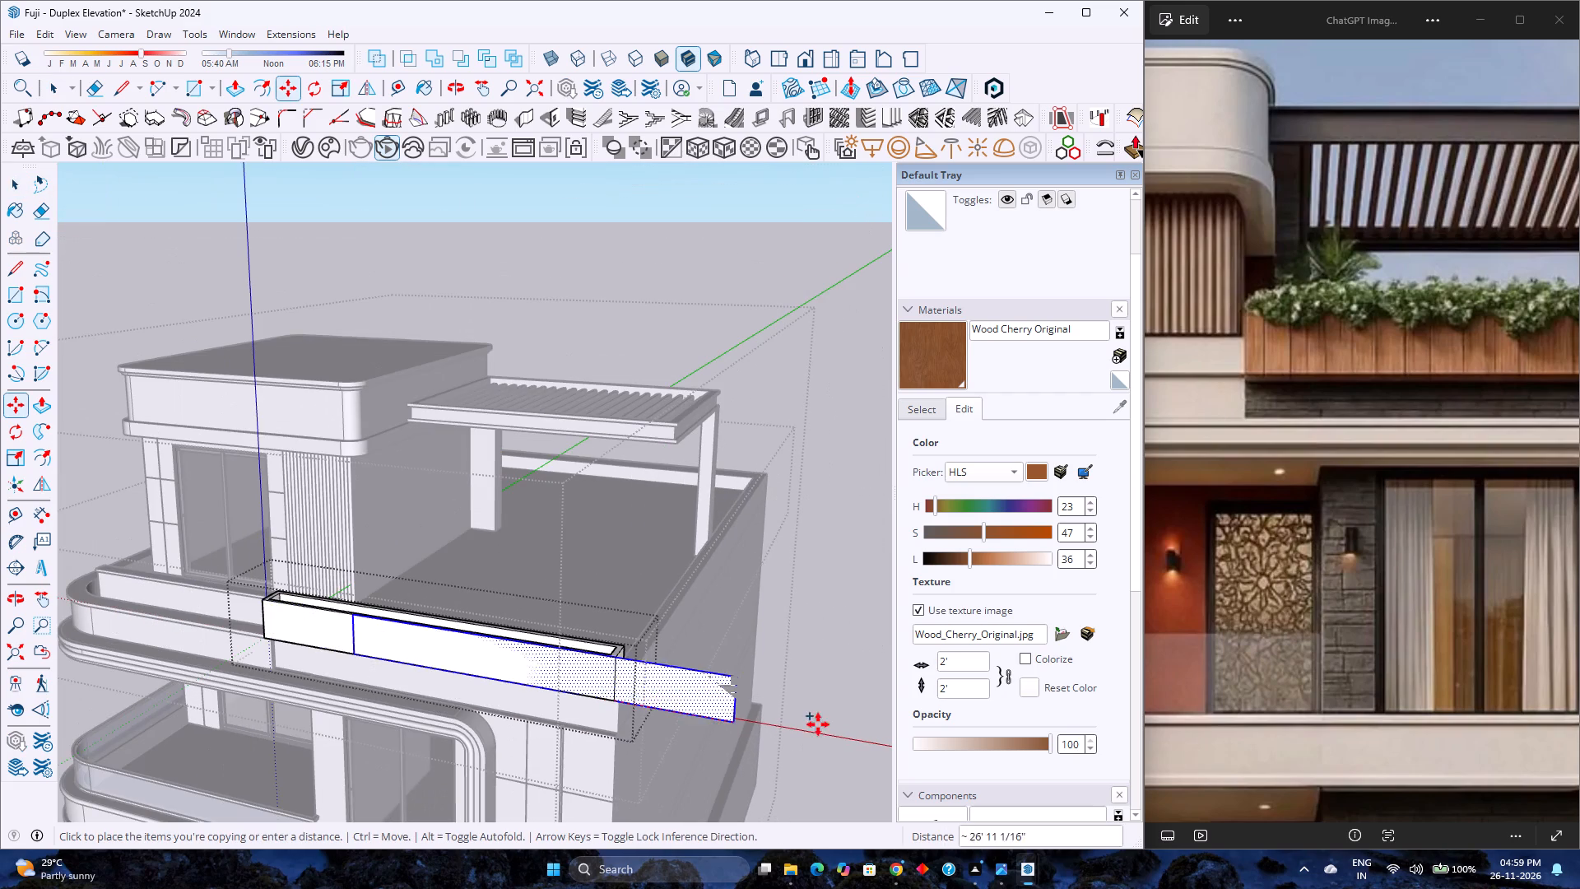
{"action": "scroll", "coordinate": [849, 747], "scroll_direction": "down", "scroll_amount": 2}
{"action": "middle_click_drag", "start_coordinate": [837, 742], "coordinate": [616, 663], "text": "shift"}
{"action": "middle_click", "coordinate": [616, 663], "text": "shift"}
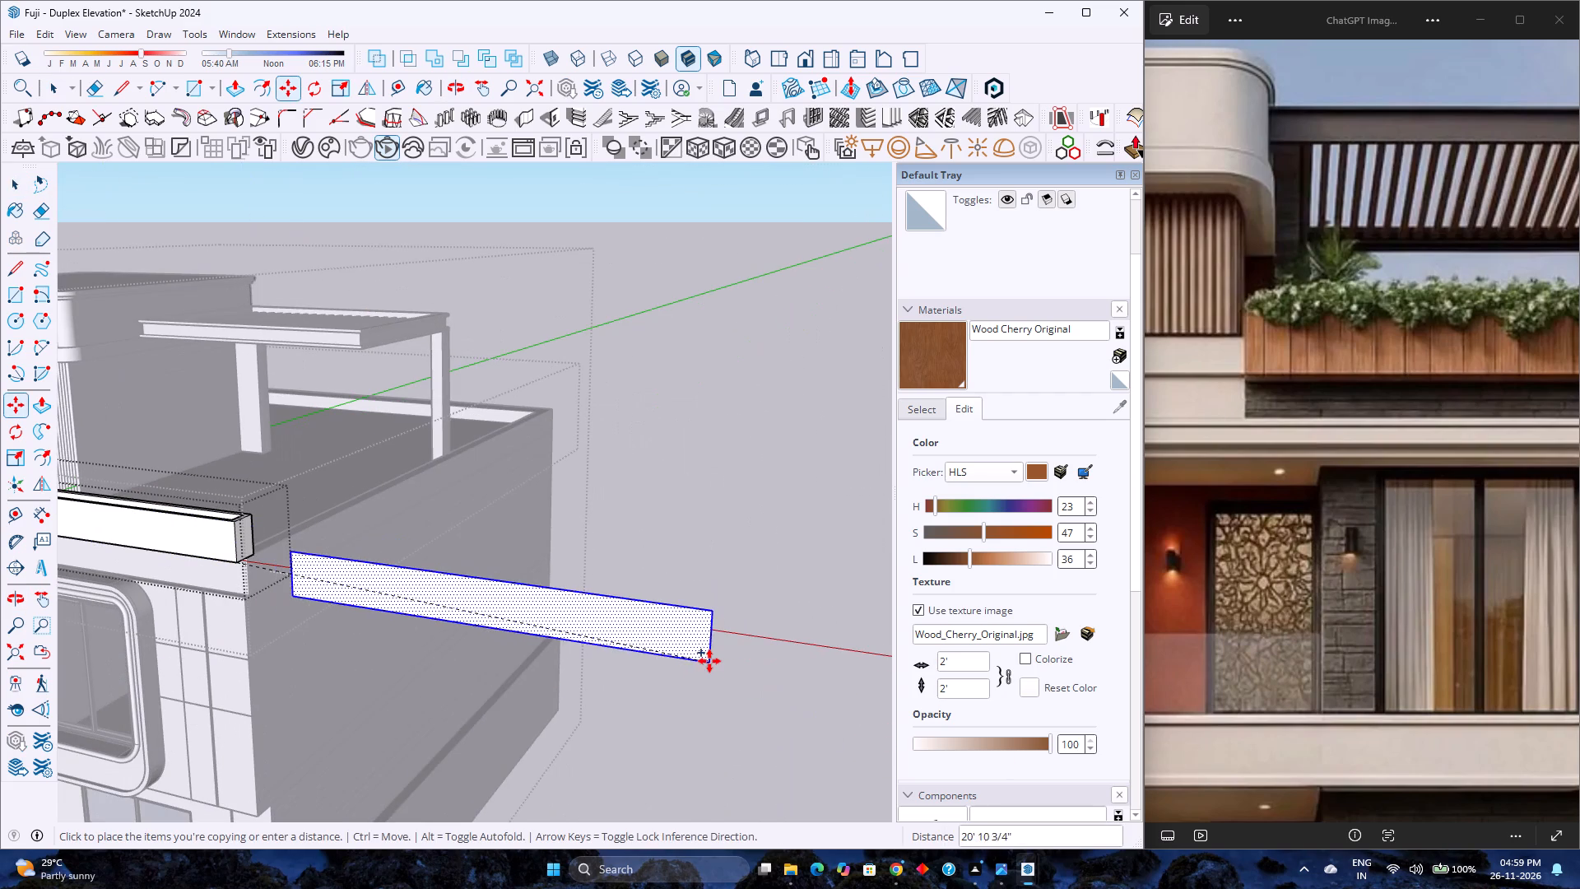
{"action": "key", "text": "Right"}
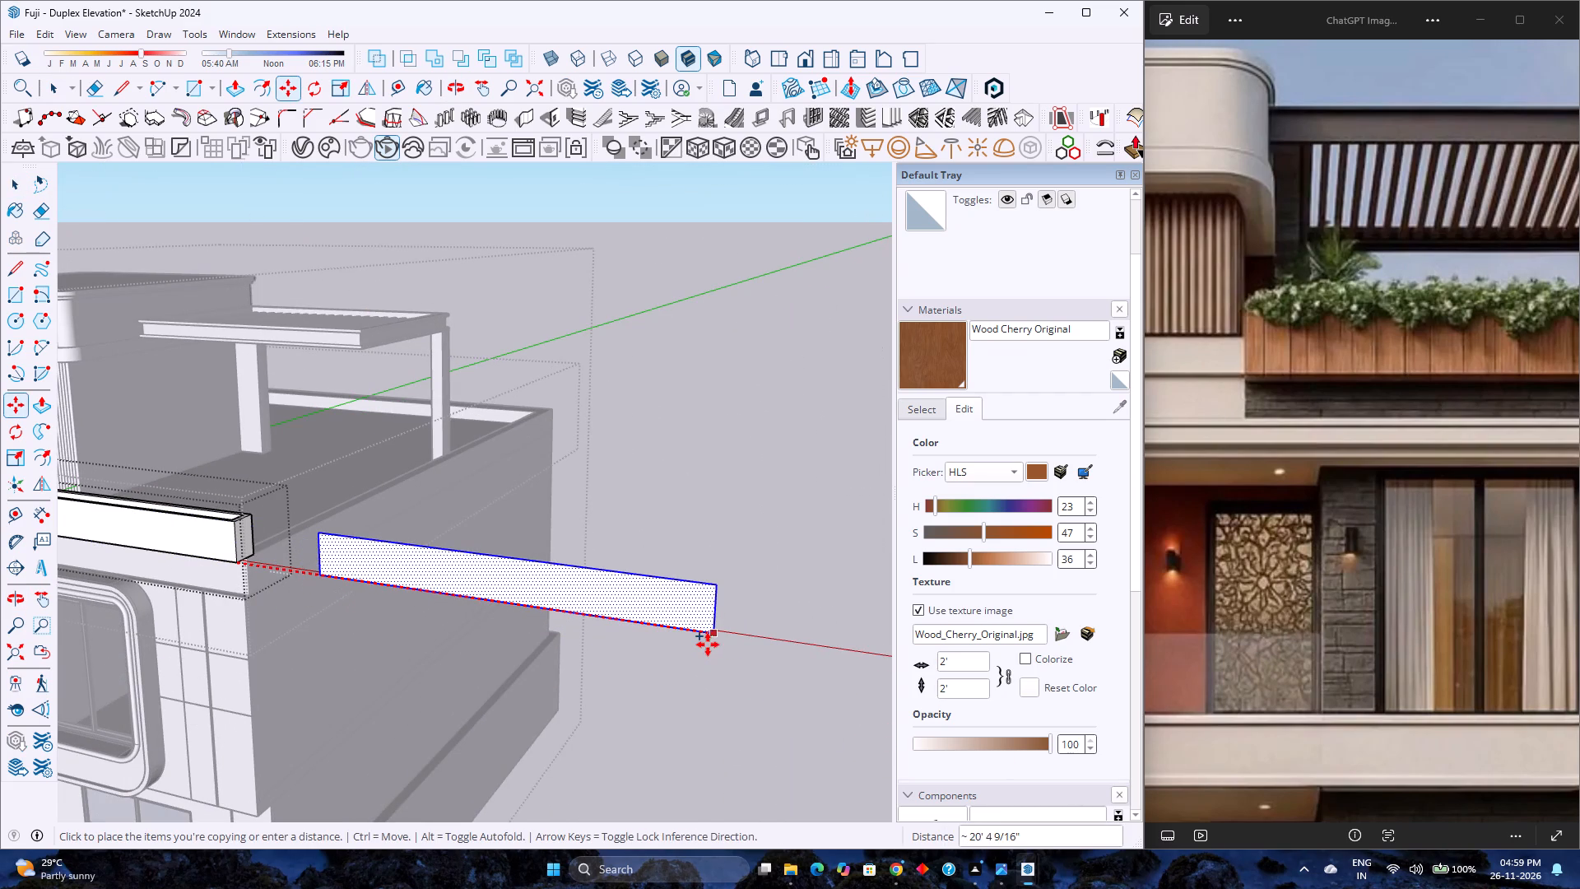
{"action": "type", "text": "20'"}
{"action": "key", "text": "Return"}
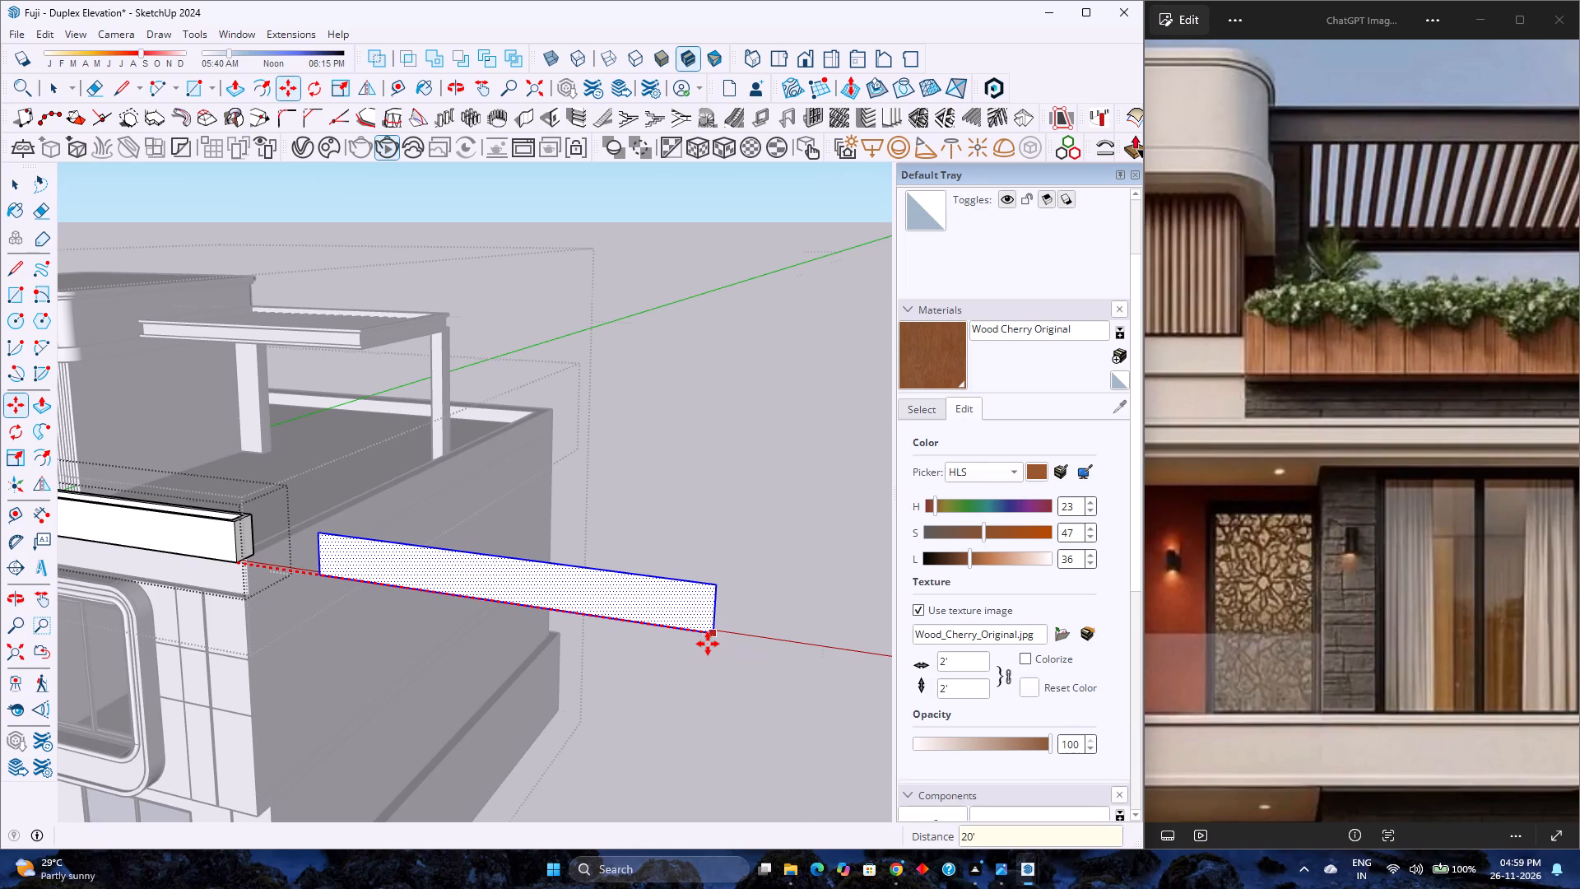
{"action": "right_click", "coordinate": [602, 603]}
{"action": "left_click", "coordinate": [646, 276]}
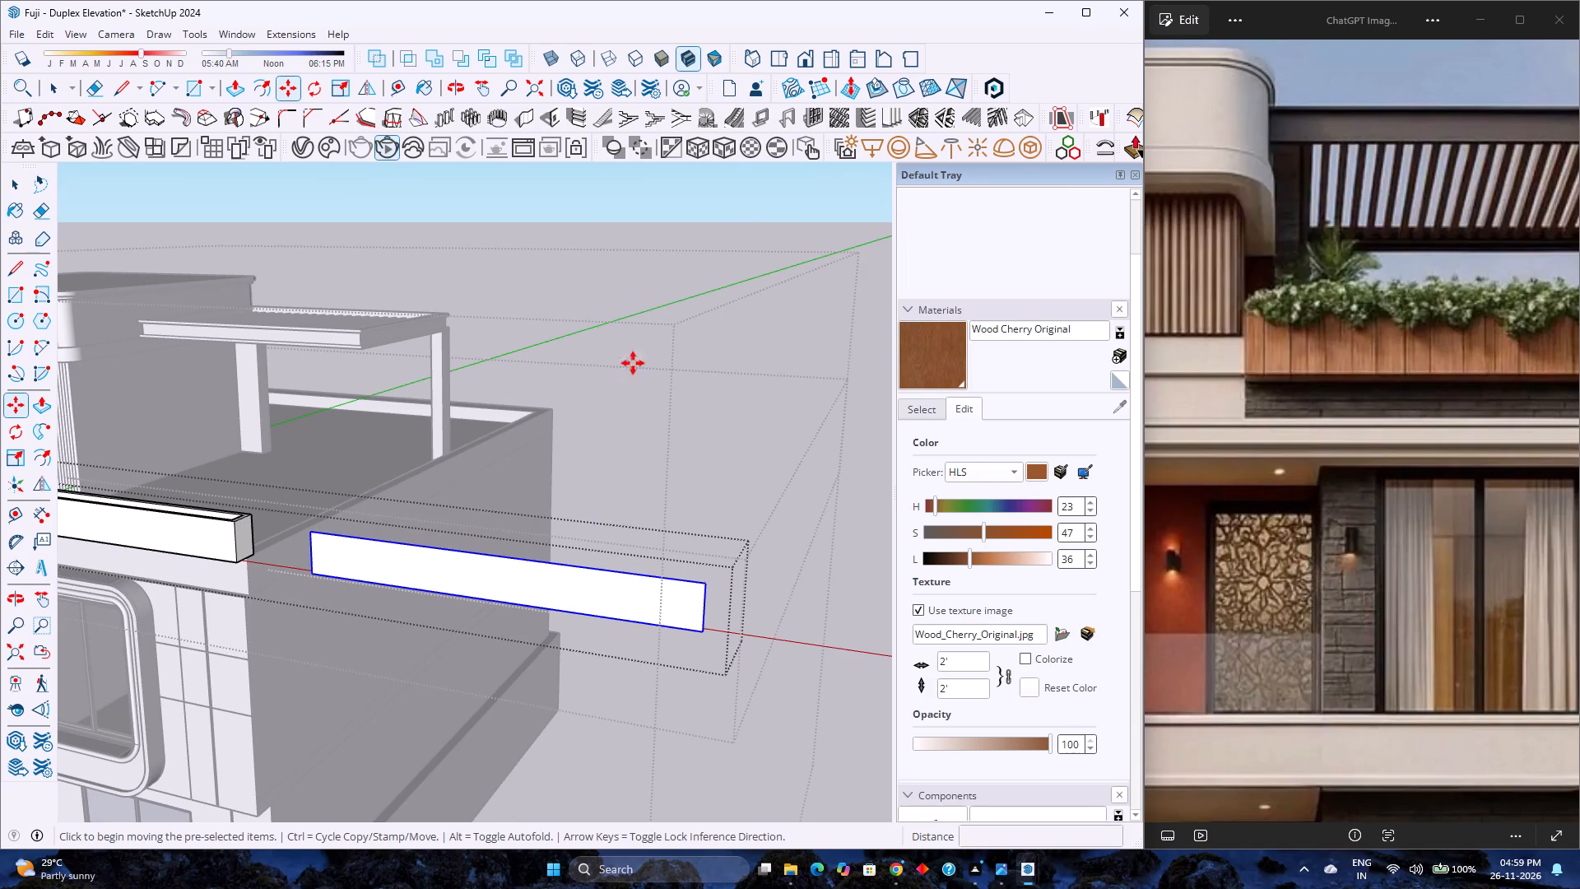
{"action": "key", "text": "space"}
Create vertical louvres on the grouped face with depth 1", thickness 6", spacing 6.25", angle 0 and front location.
{"action": "double_click", "coordinate": [603, 582]}
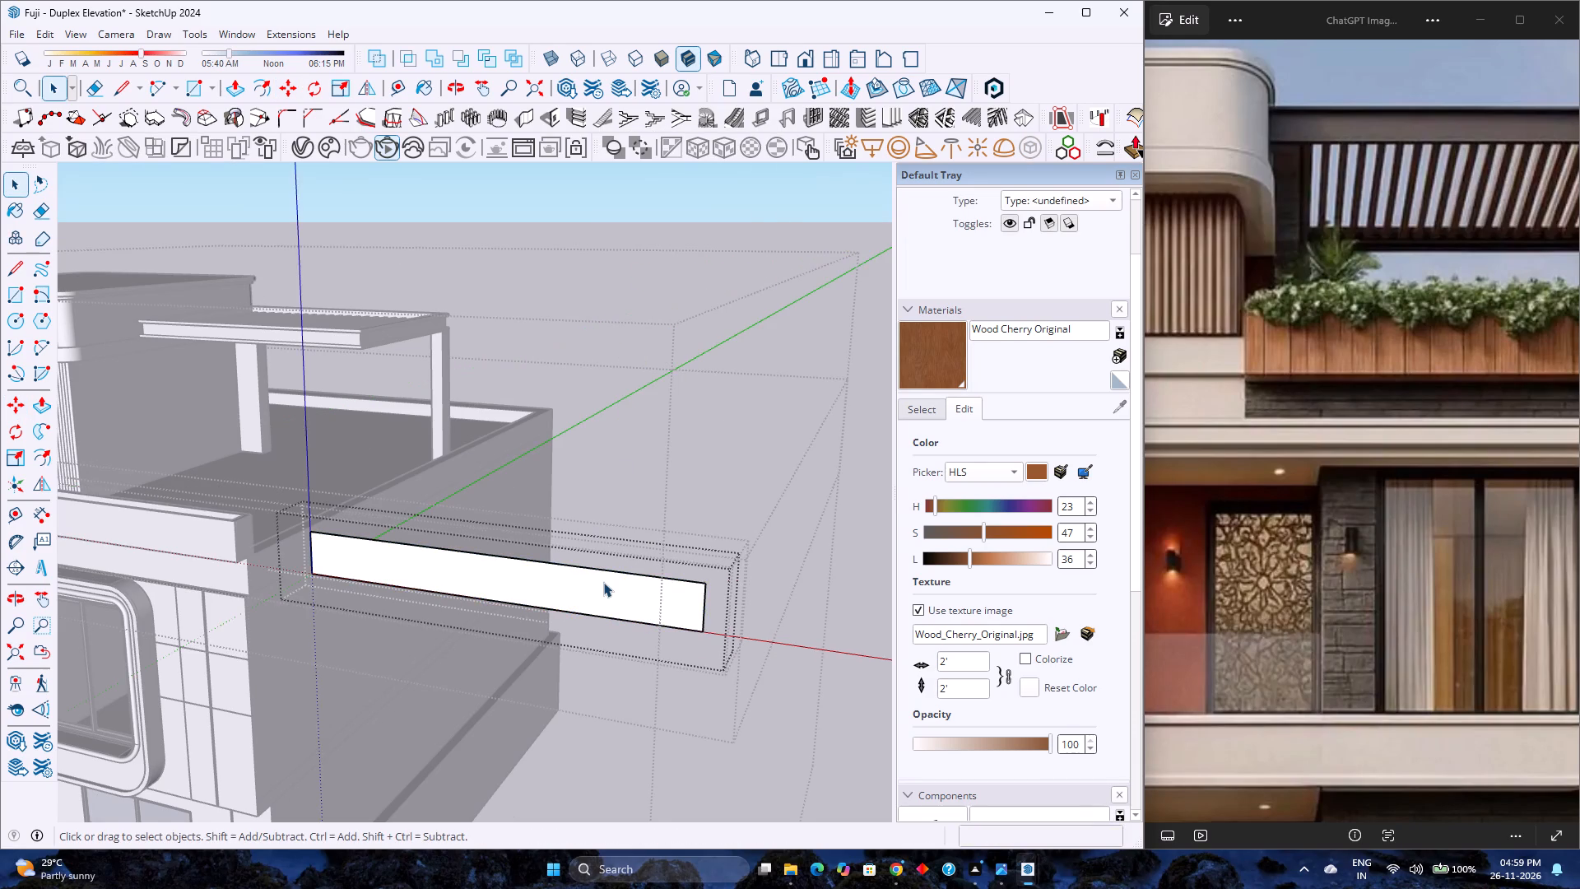
{"action": "scroll", "coordinate": [603, 584], "scroll_direction": "up", "scroll_amount": 1}
{"action": "left_click", "coordinate": [603, 584]}
{"action": "left_click", "coordinate": [890, 111]}
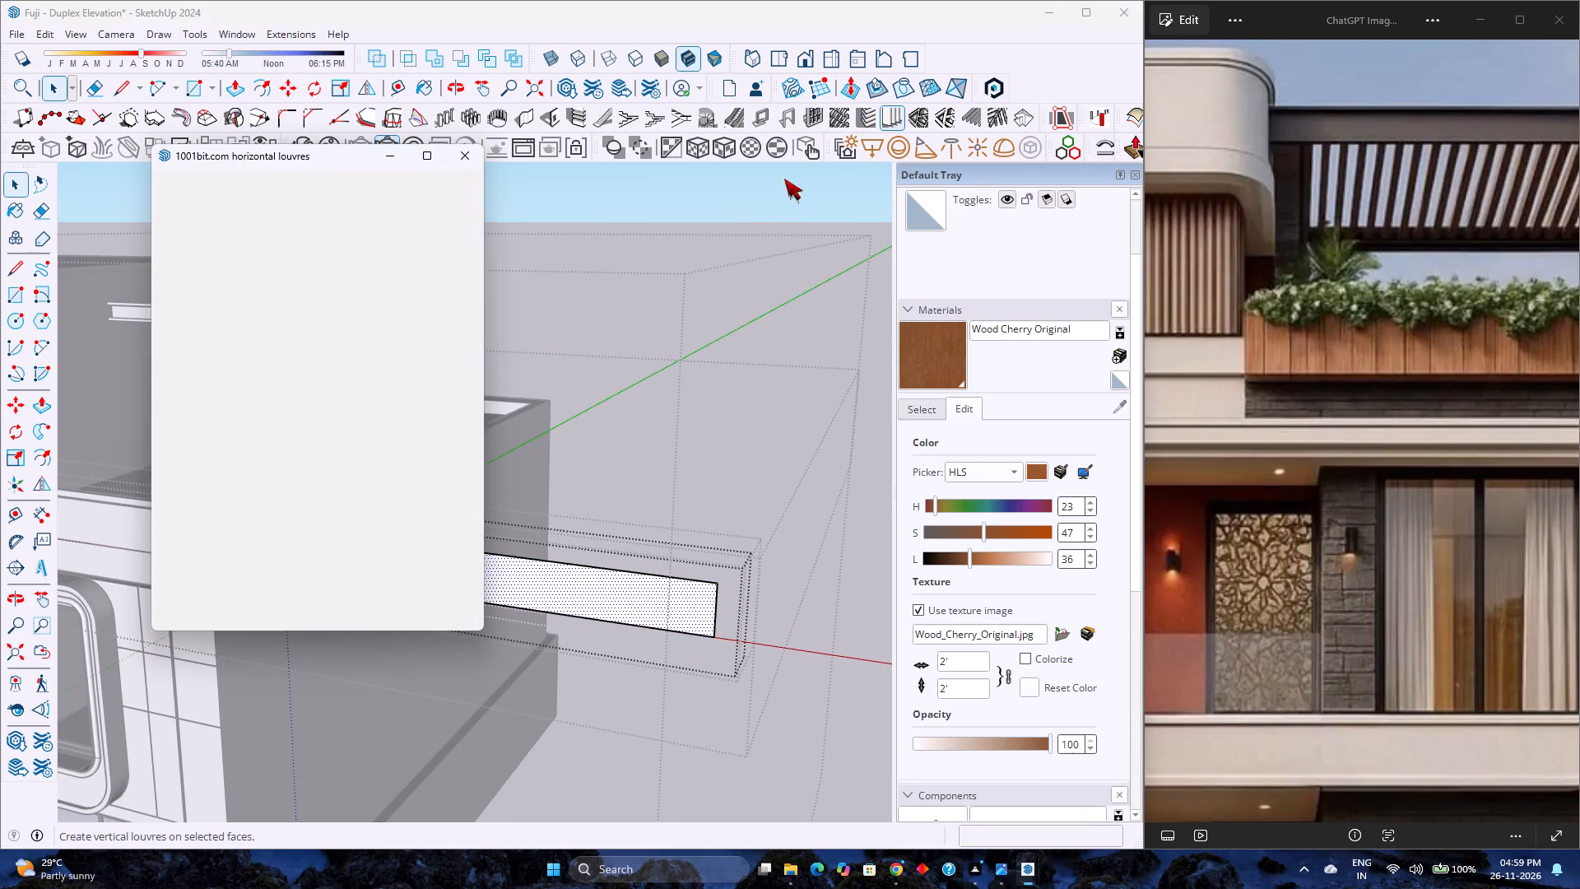
{"action": "left_click", "coordinate": [334, 400]}
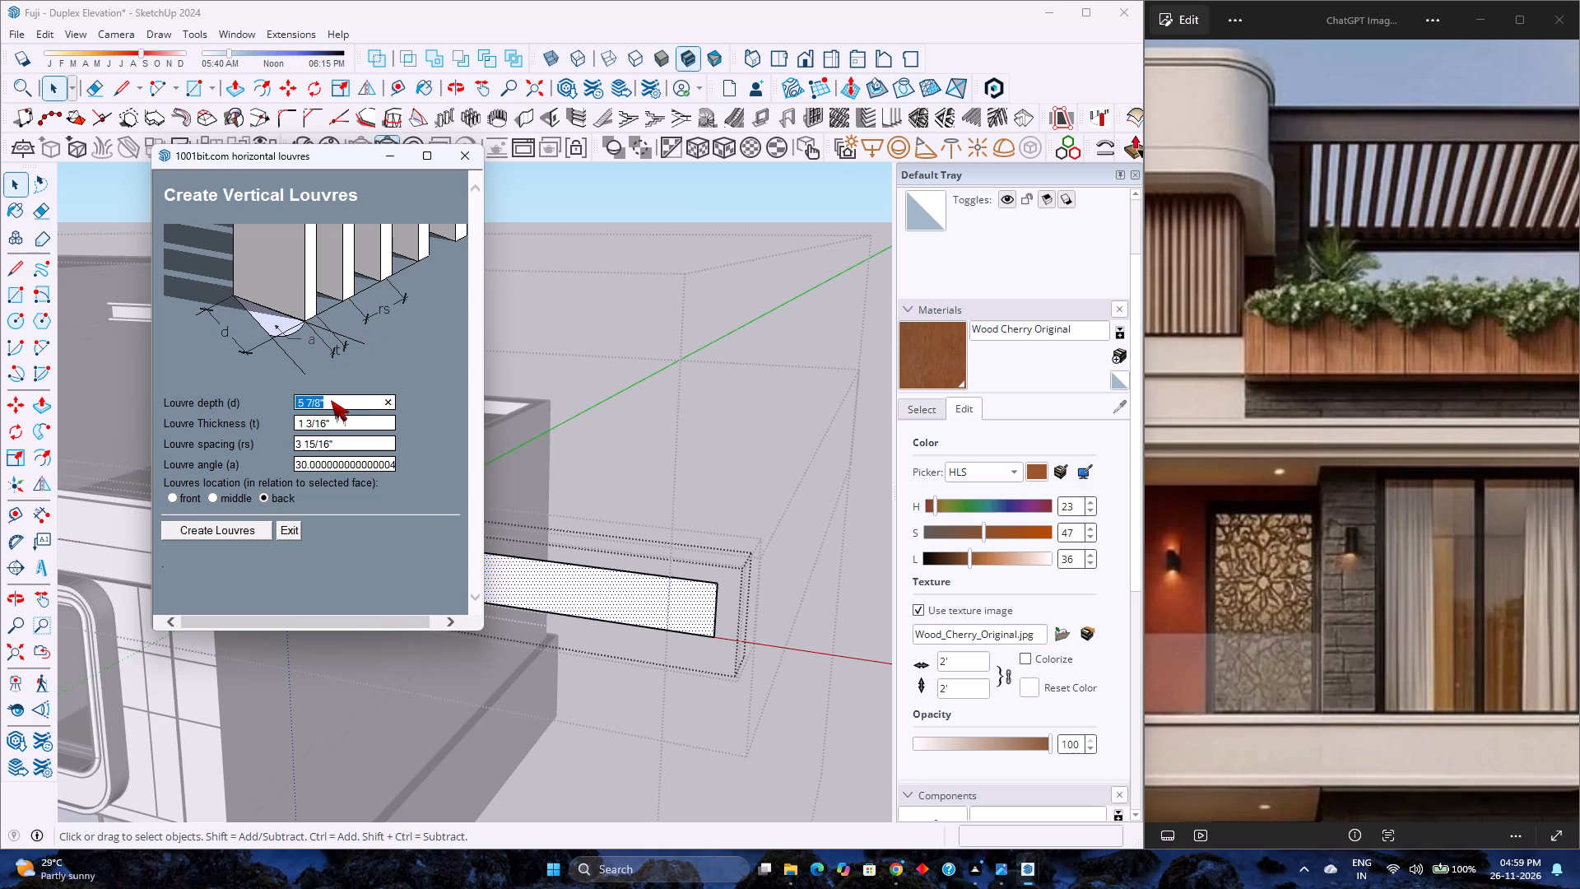
{"action": "type", "text": "1\""}
{"action": "key", "text": "Return"}
{"action": "left_click", "coordinate": [342, 420]}
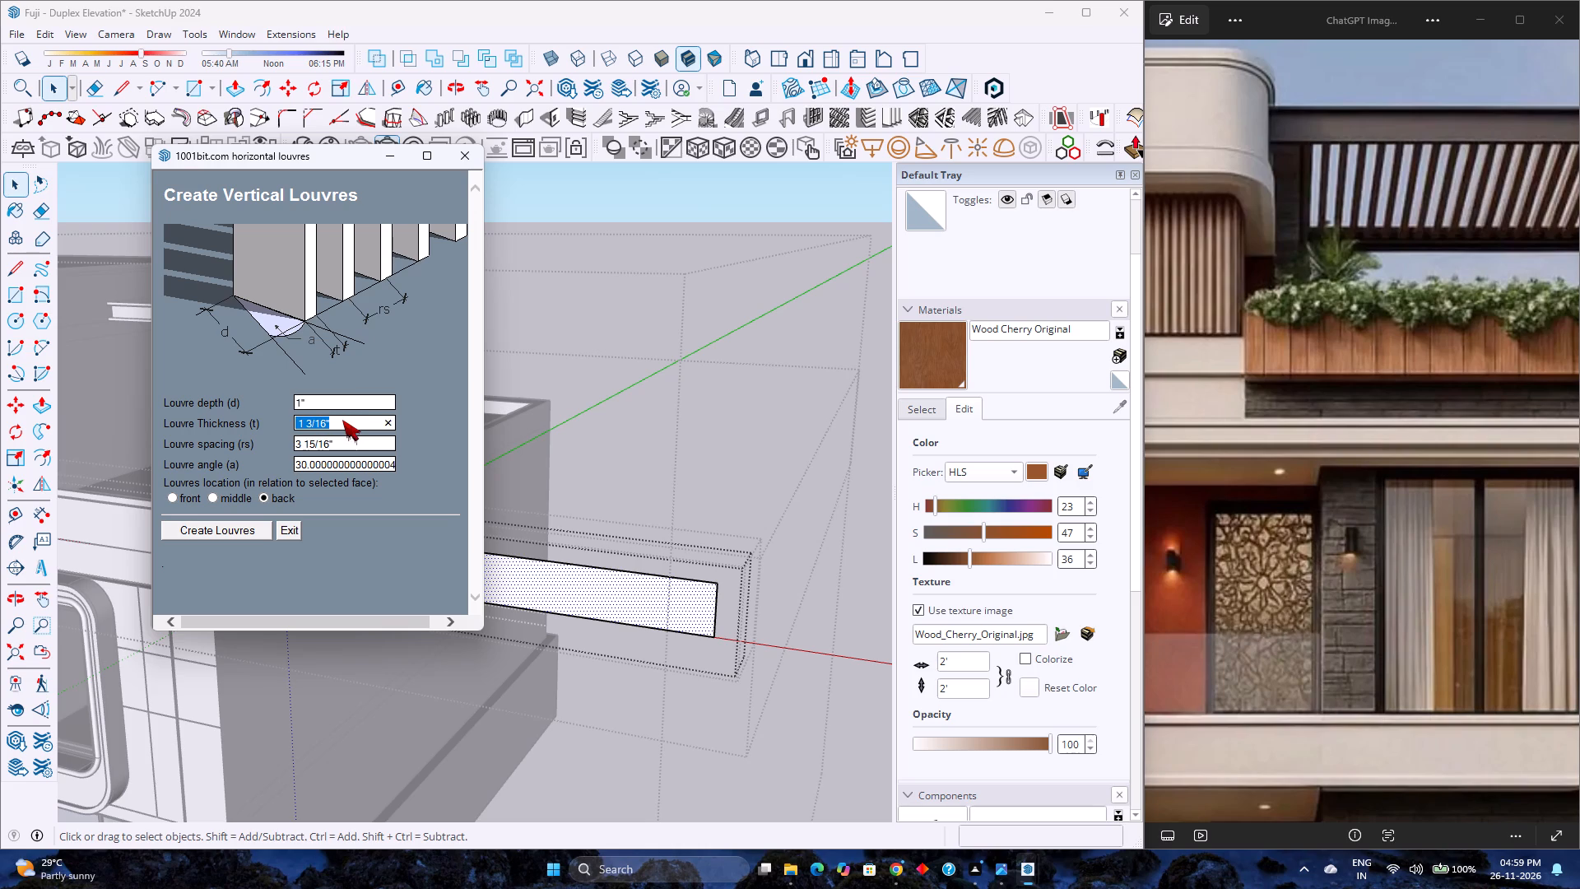
{"action": "type", "text": "6\""}
{"action": "key", "text": "Return"}
{"action": "left_click", "coordinate": [351, 444]}
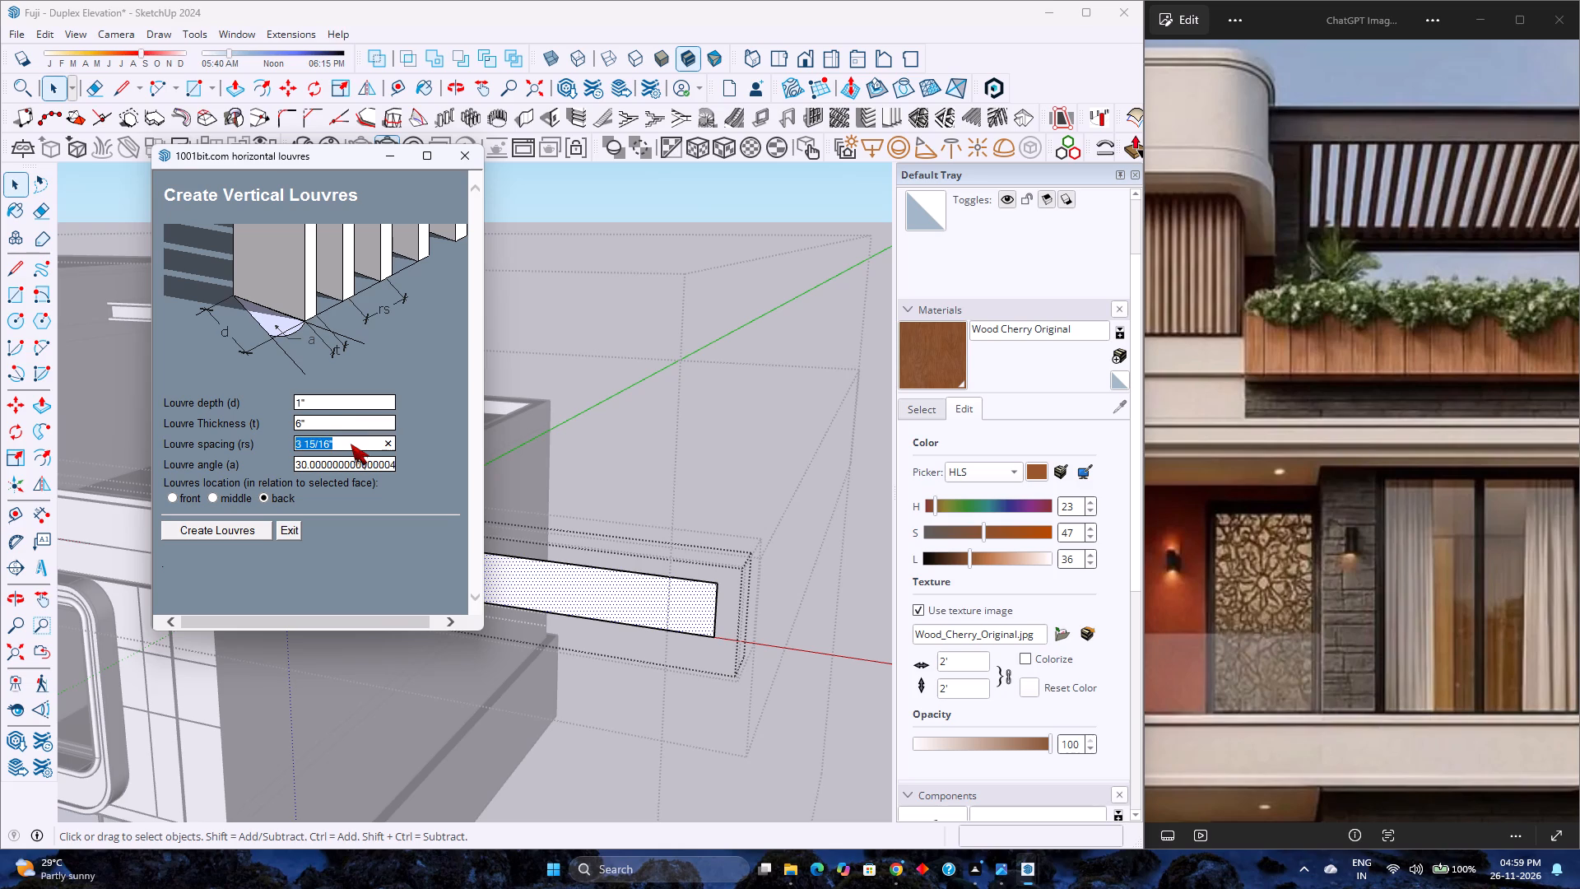
{"action": "type", "text": "6."}
{"action": "type", "text": "25\""}
{"action": "key", "text": "Return"}
{"action": "left_click", "coordinate": [349, 463]}
{"action": "key", "text": "0"}
{"action": "key", "text": "Return"}
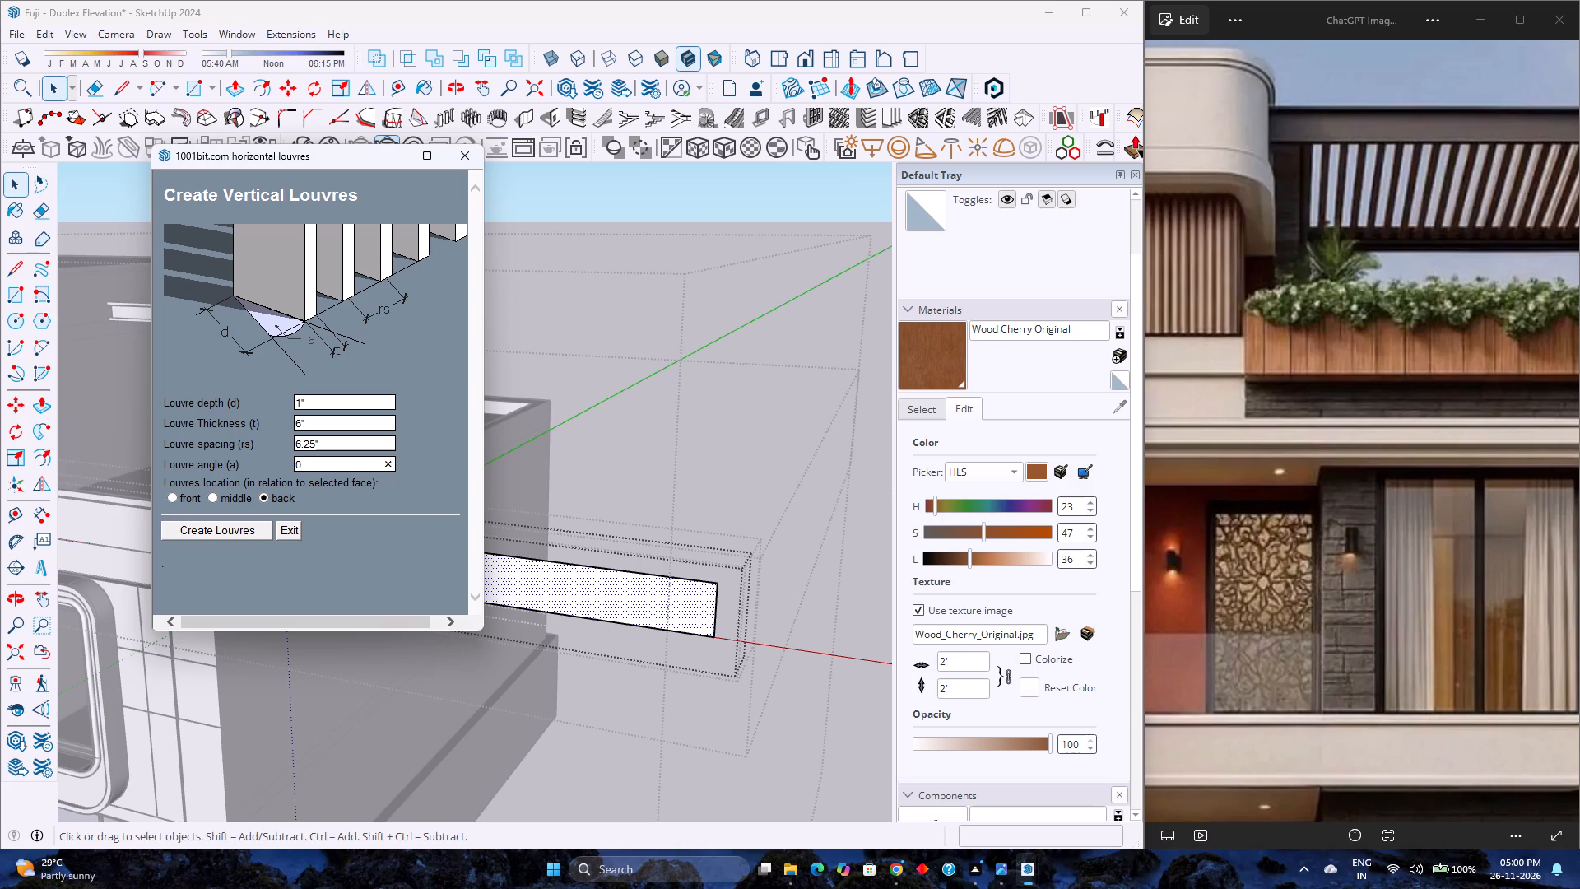
{"action": "left_click", "coordinate": [176, 495]}
{"action": "left_click", "coordinate": [191, 528]}
{"action": "scroll", "coordinate": [700, 598], "scroll_direction": "up", "scroll_amount": 2}
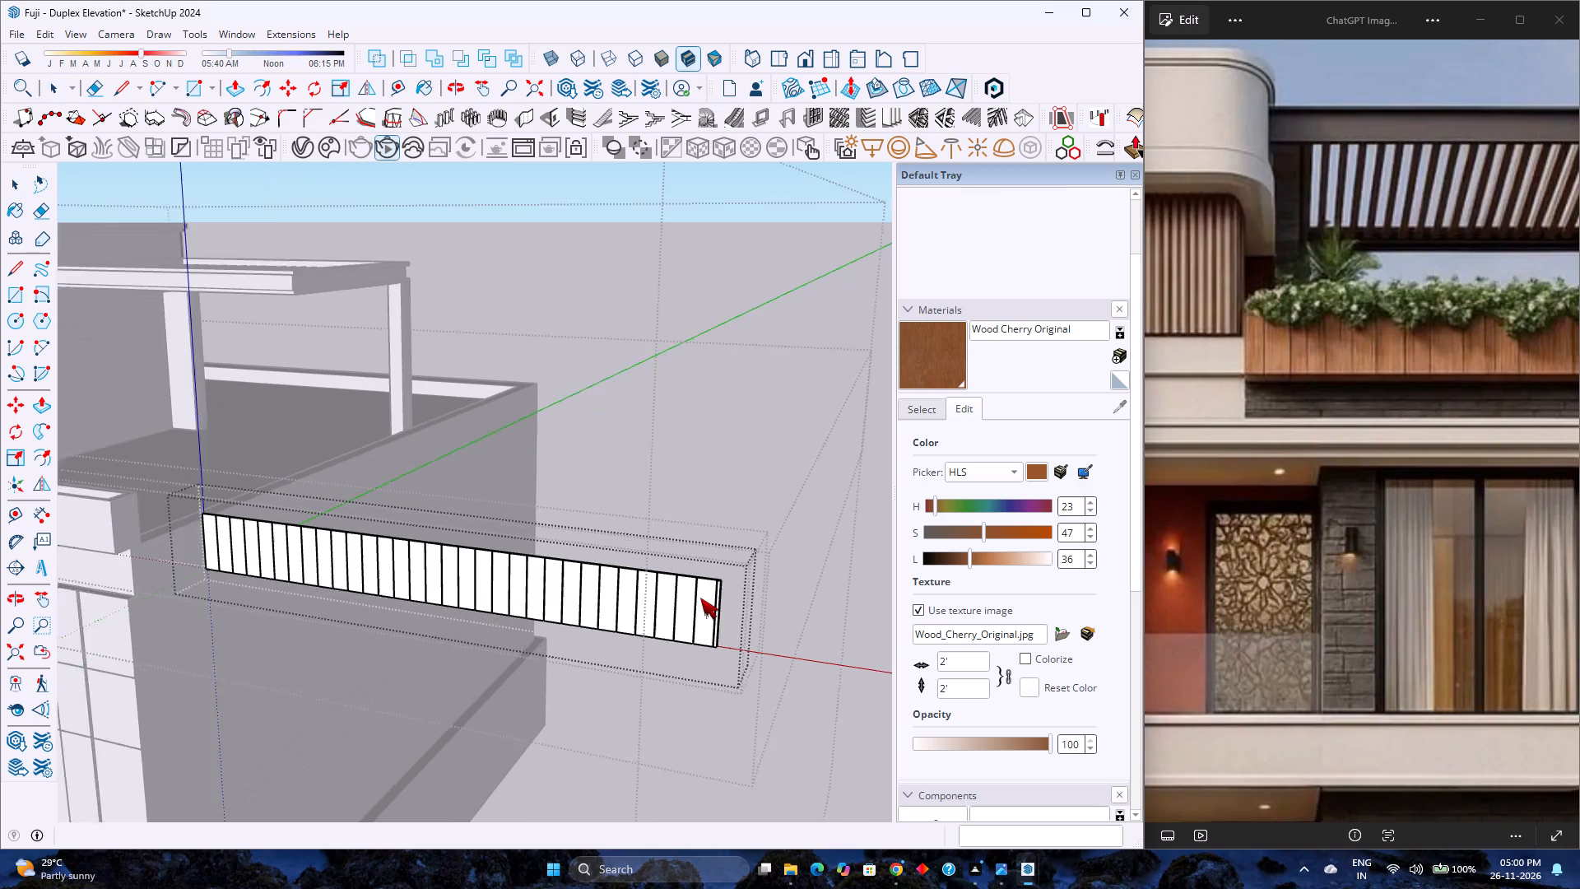
{"action": "scroll", "coordinate": [700, 598], "scroll_direction": "up", "scroll_amount": 15}
{"action": "scroll", "coordinate": [740, 582], "scroll_direction": "down", "scroll_amount": 2}
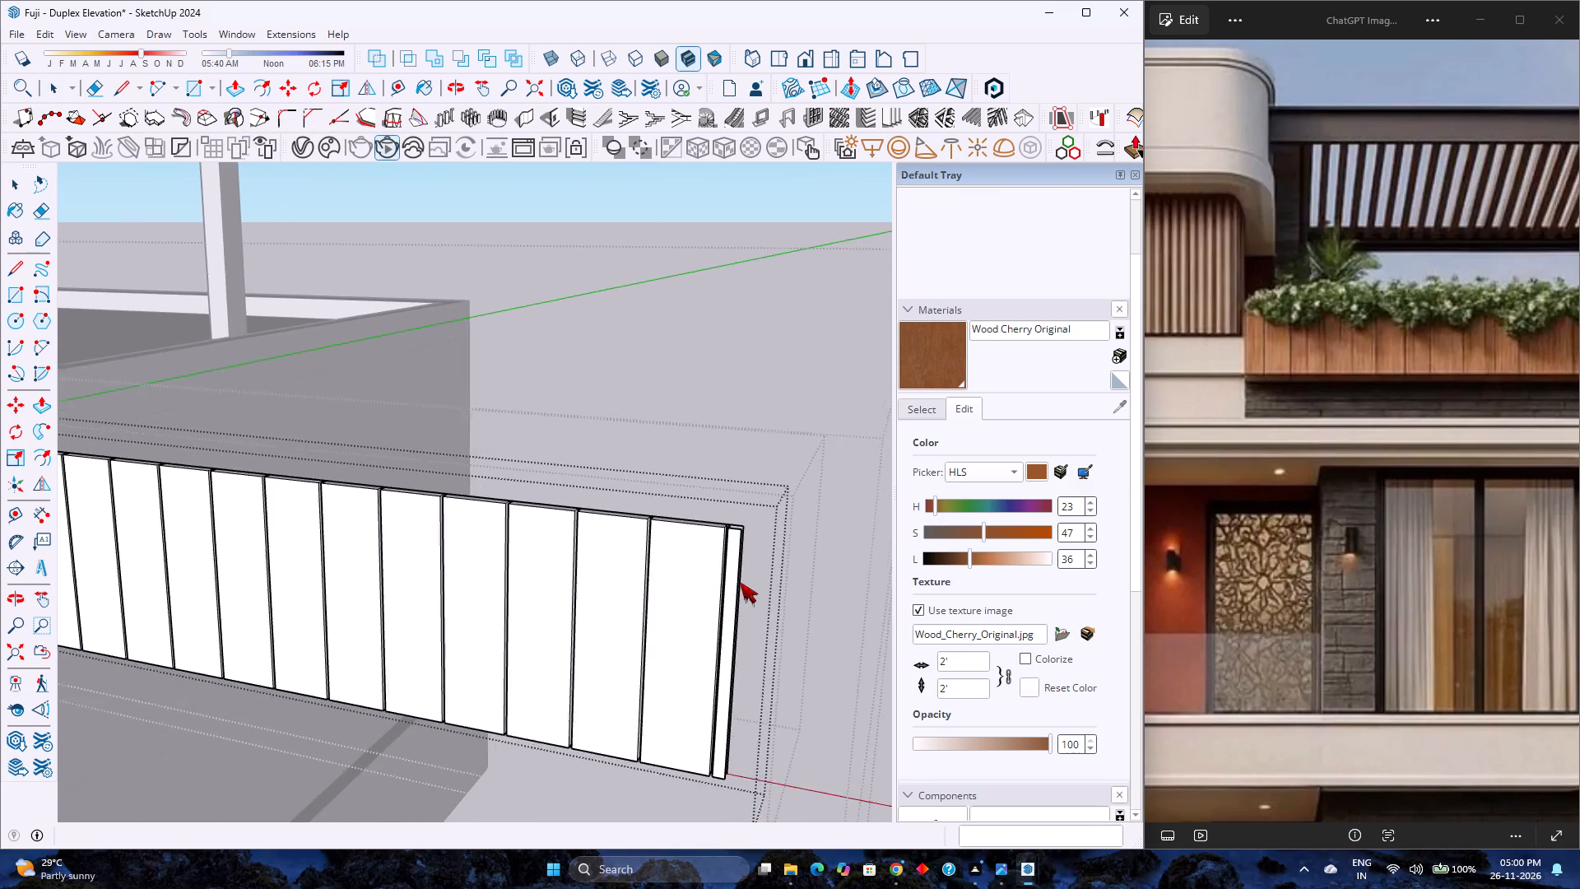
Open the narrow end plank of the copied cladding and close its open faces by drawing the missing top and bottom edges.
{"action": "scroll", "coordinate": [740, 582], "scroll_direction": "down", "scroll_amount": 9}
{"action": "scroll", "coordinate": [658, 585], "scroll_direction": "down", "scroll_amount": 13}
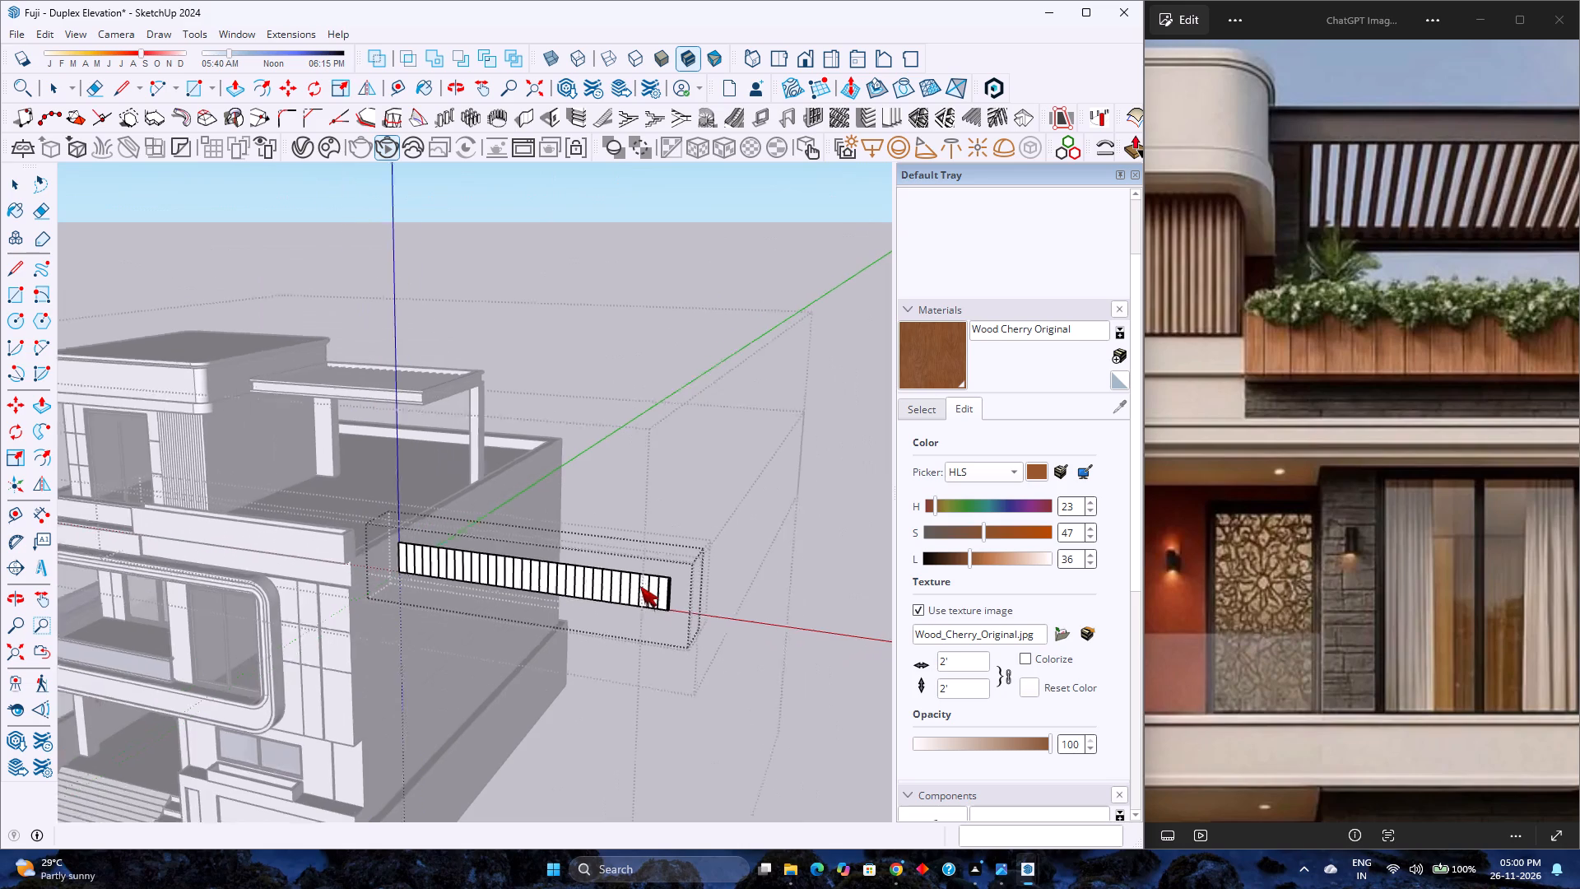
{"action": "scroll", "coordinate": [640, 586], "scroll_direction": "down", "scroll_amount": 1}
{"action": "scroll", "coordinate": [670, 591], "scroll_direction": "up", "scroll_amount": 17}
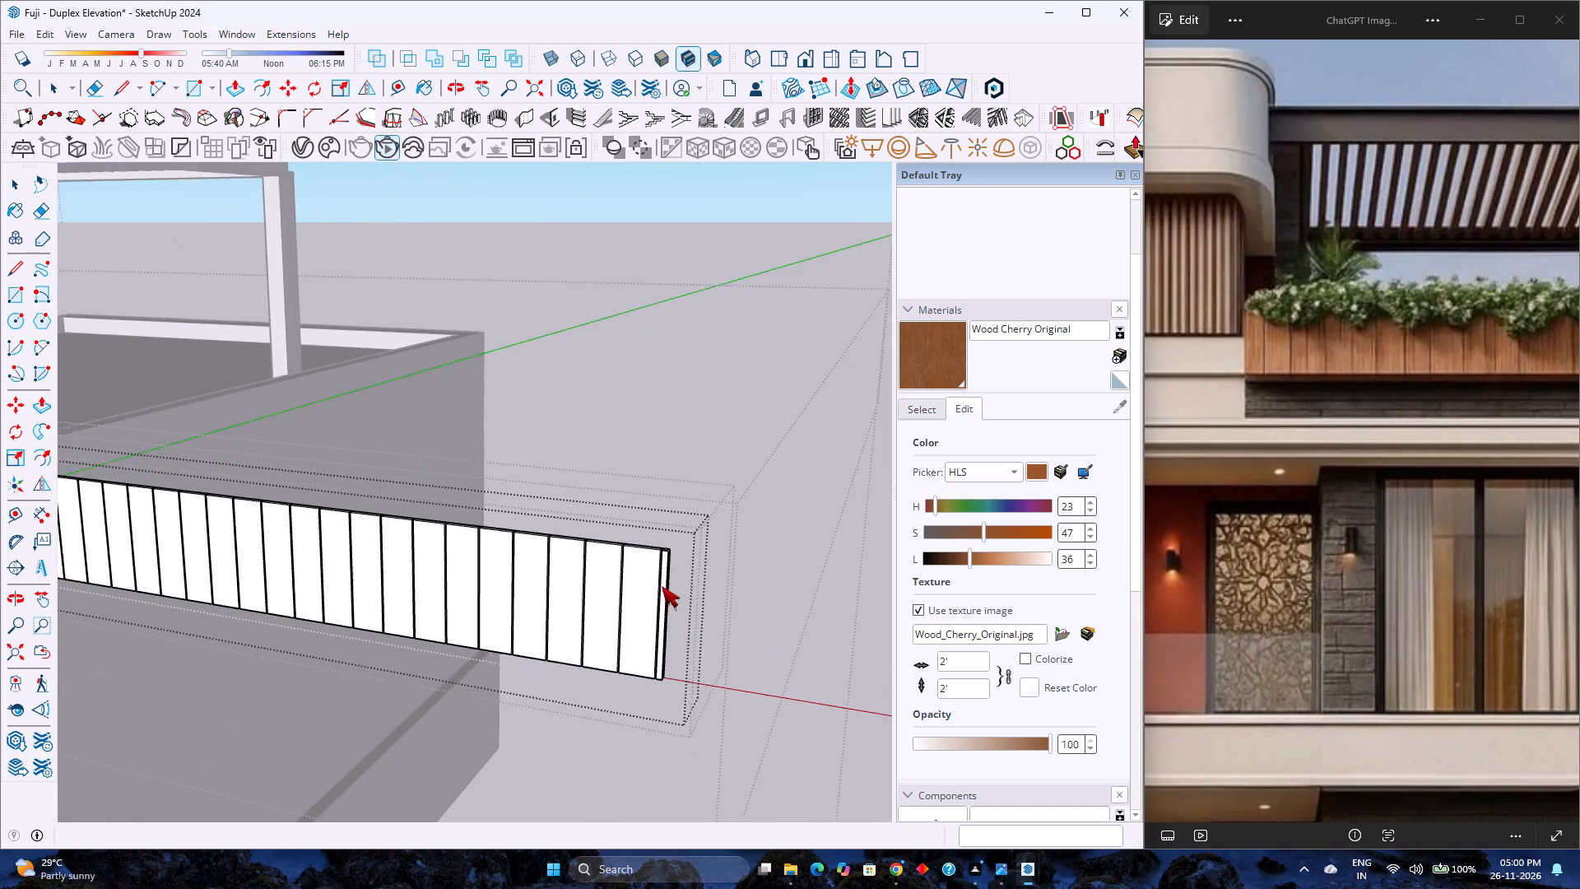
{"action": "scroll", "coordinate": [662, 586], "scroll_direction": "up", "scroll_amount": 16}
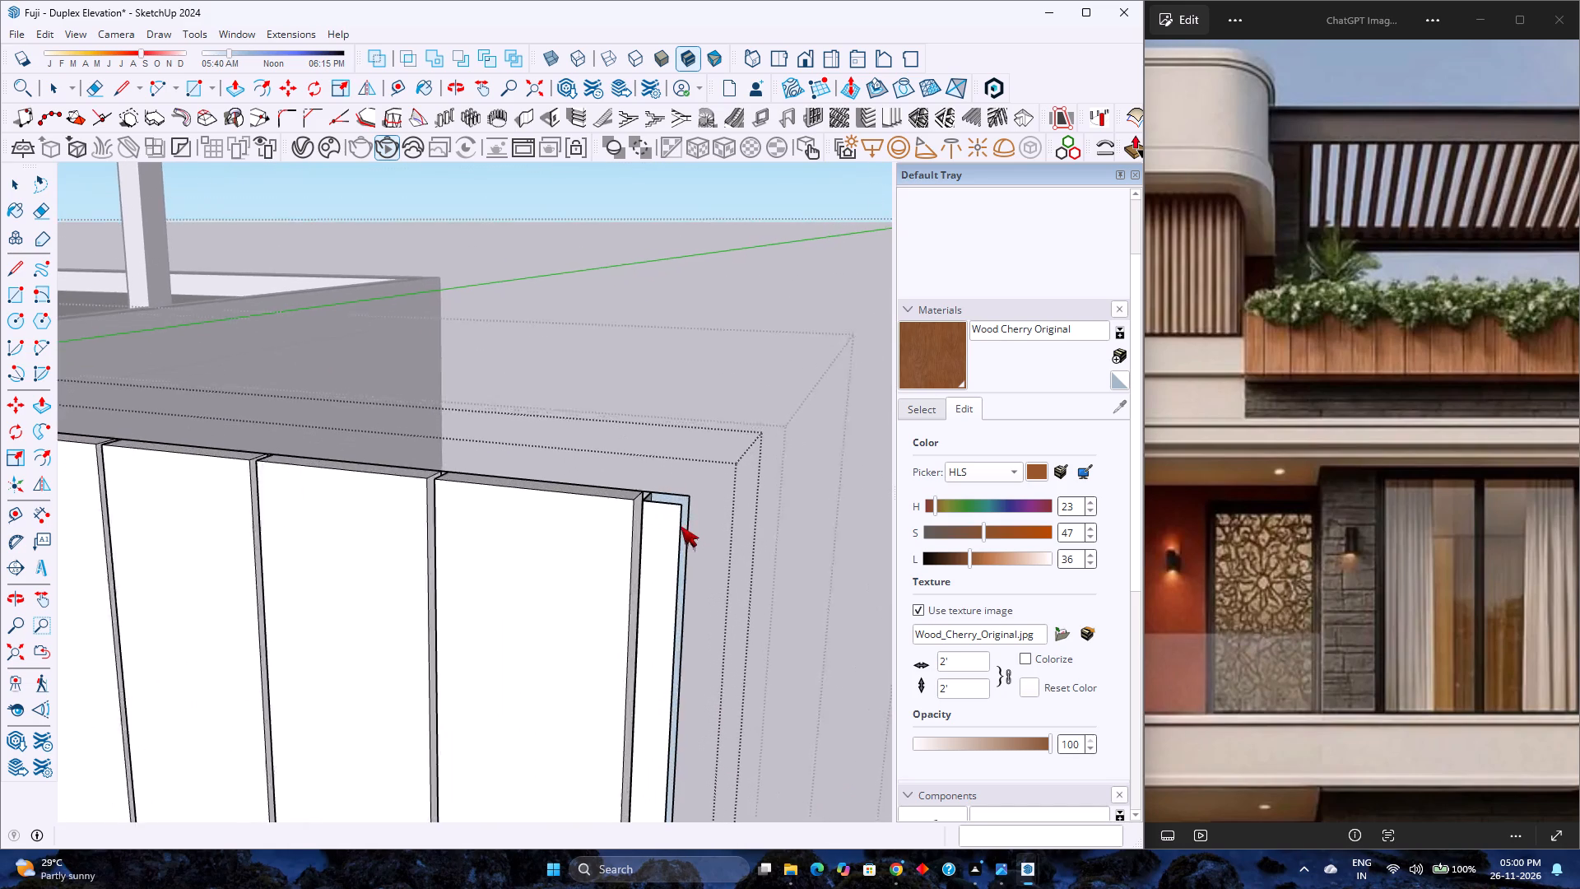
{"action": "scroll", "coordinate": [681, 526], "scroll_direction": "up", "scroll_amount": 4}
{"action": "right_click", "coordinate": [673, 522]}
{"action": "middle_click_drag", "start_coordinate": [671, 522], "coordinate": [646, 581]}
{"action": "double_click", "coordinate": [664, 555]}
{"action": "scroll", "coordinate": [664, 555], "scroll_direction": "up", "scroll_amount": 2}
{"action": "double_click", "coordinate": [665, 553]}
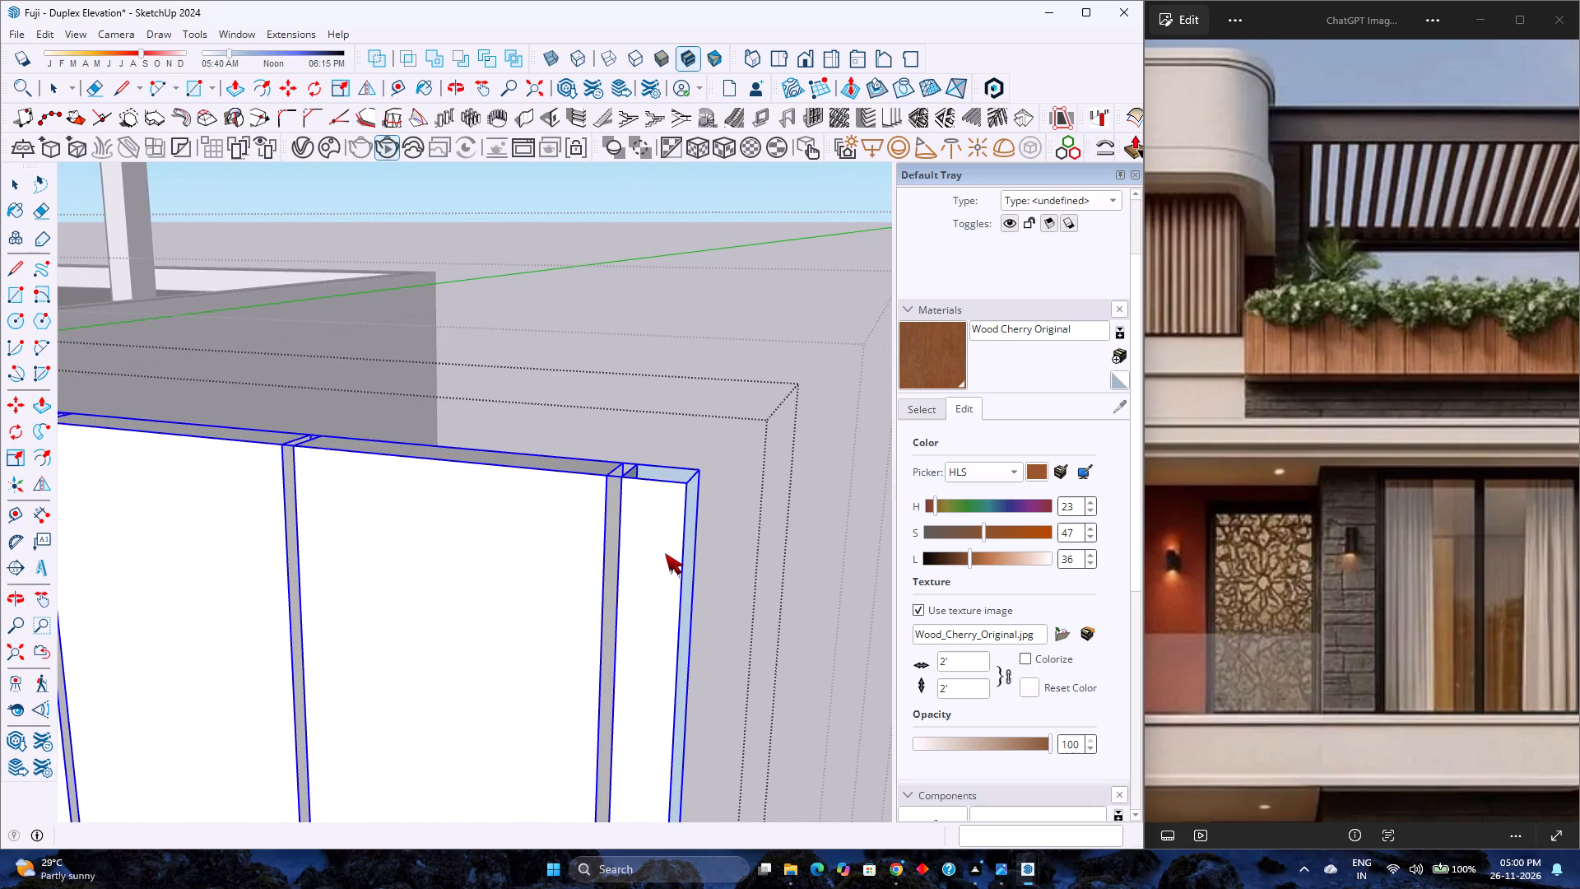
{"action": "scroll", "coordinate": [665, 553], "scroll_direction": "up", "scroll_amount": 4}
{"action": "left_click", "coordinate": [700, 547]}
{"action": "double_click", "coordinate": [675, 550]}
{"action": "left_click", "coordinate": [810, 539]}
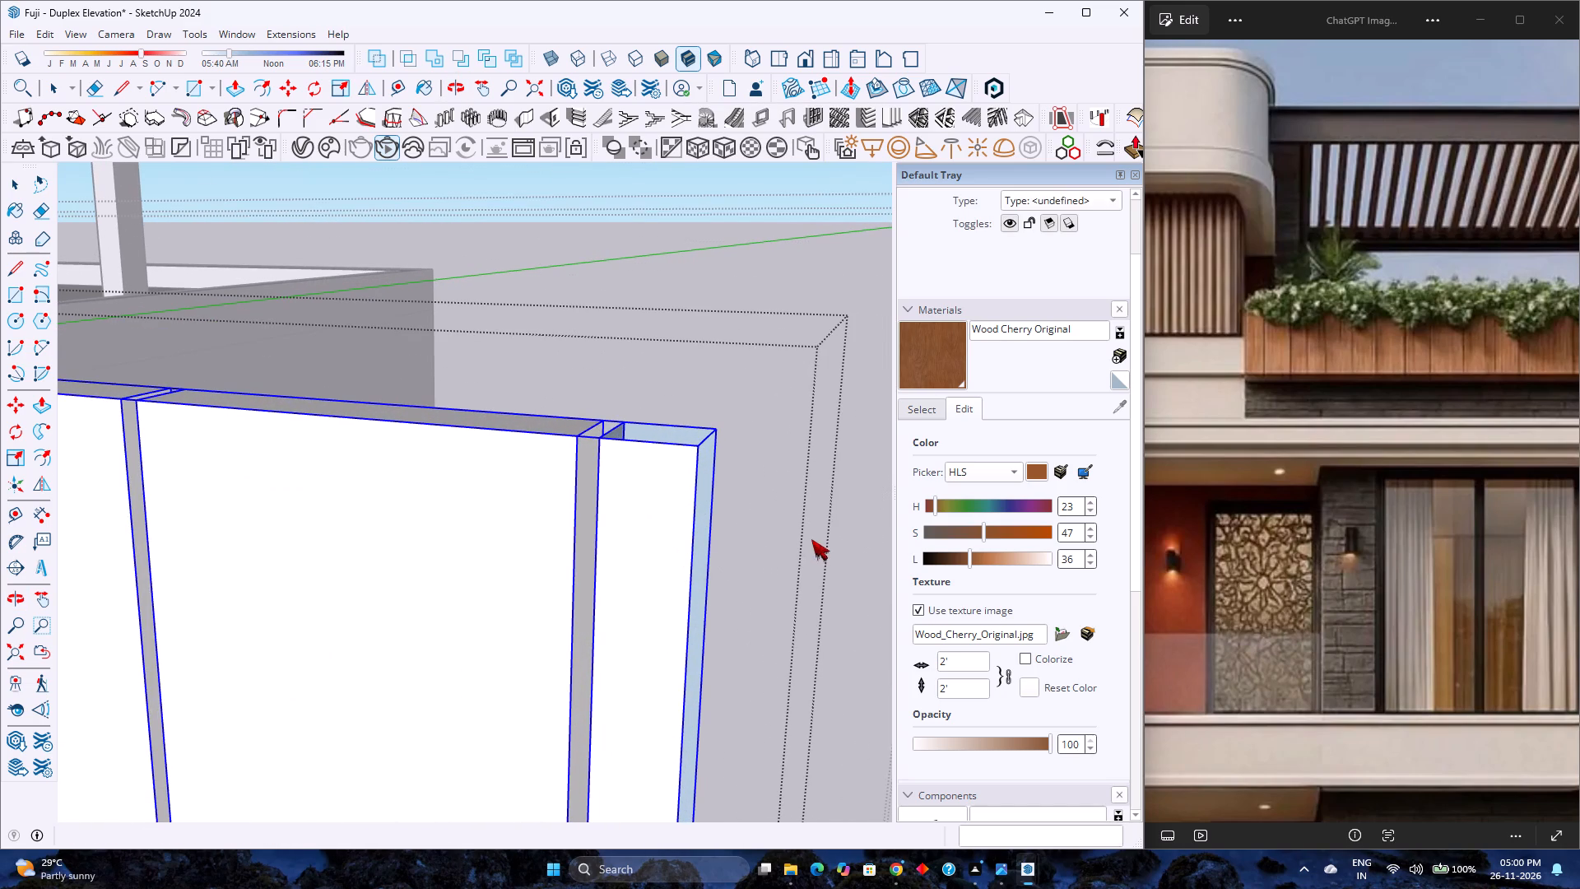
{"action": "key", "text": "Escape"}
{"action": "double_click", "coordinate": [695, 526]}
{"action": "left_click", "coordinate": [755, 323]}
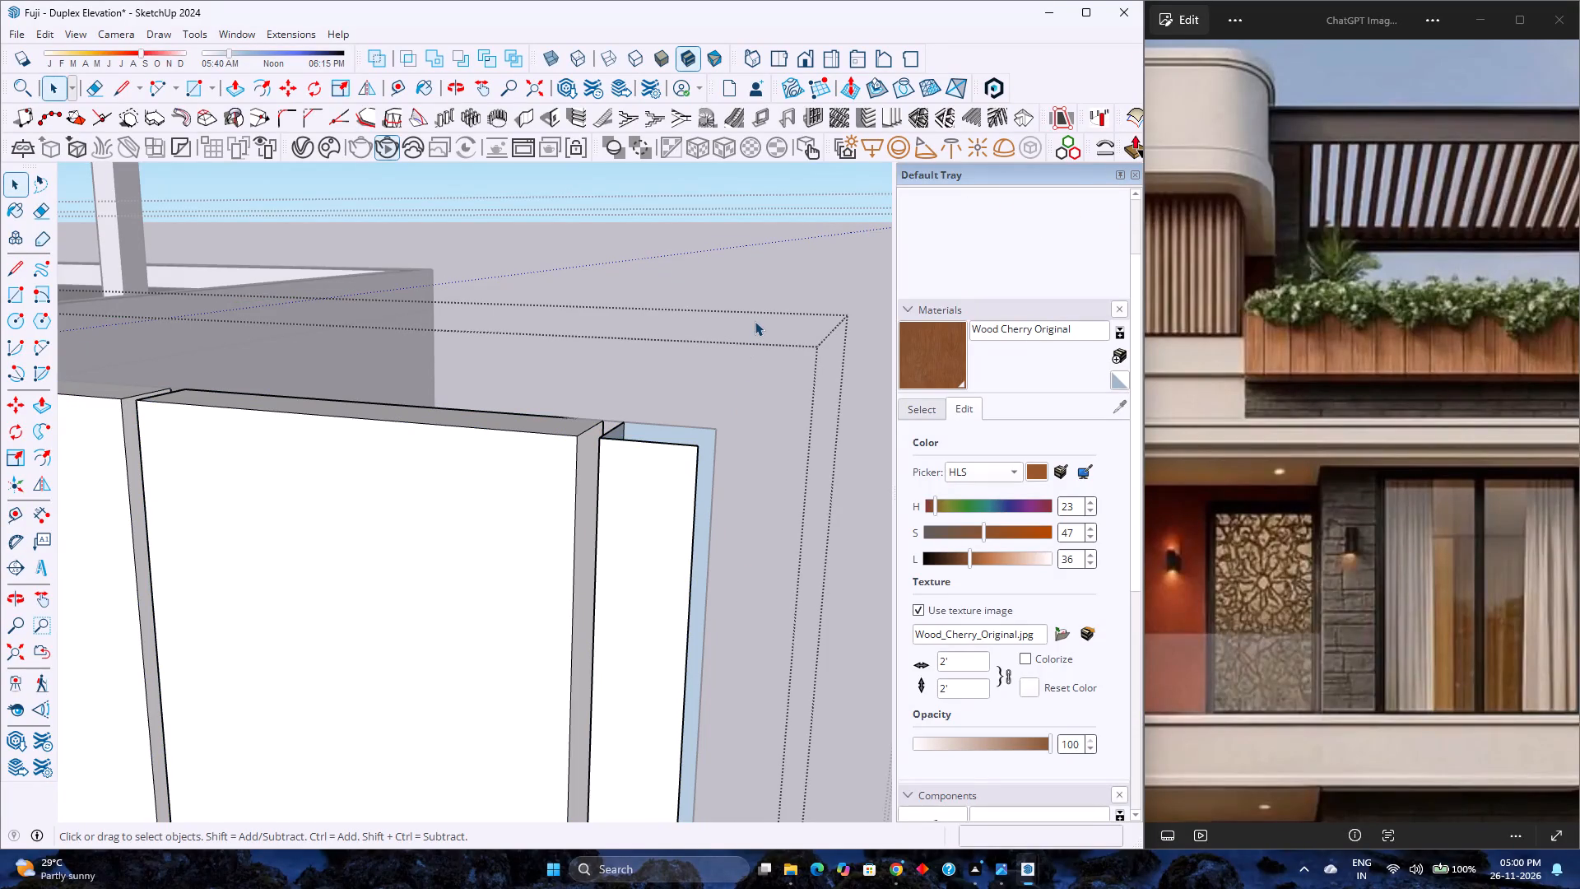
{"action": "double_click", "coordinate": [638, 452]}
{"action": "scroll", "coordinate": [638, 452], "scroll_direction": "up", "scroll_amount": 3}
{"action": "middle_click_drag", "start_coordinate": [662, 447], "coordinate": [557, 628]}
{"action": "middle_click", "coordinate": [562, 651]}
{"action": "key", "text": "l"}
{"action": "left_click", "coordinate": [723, 479]}
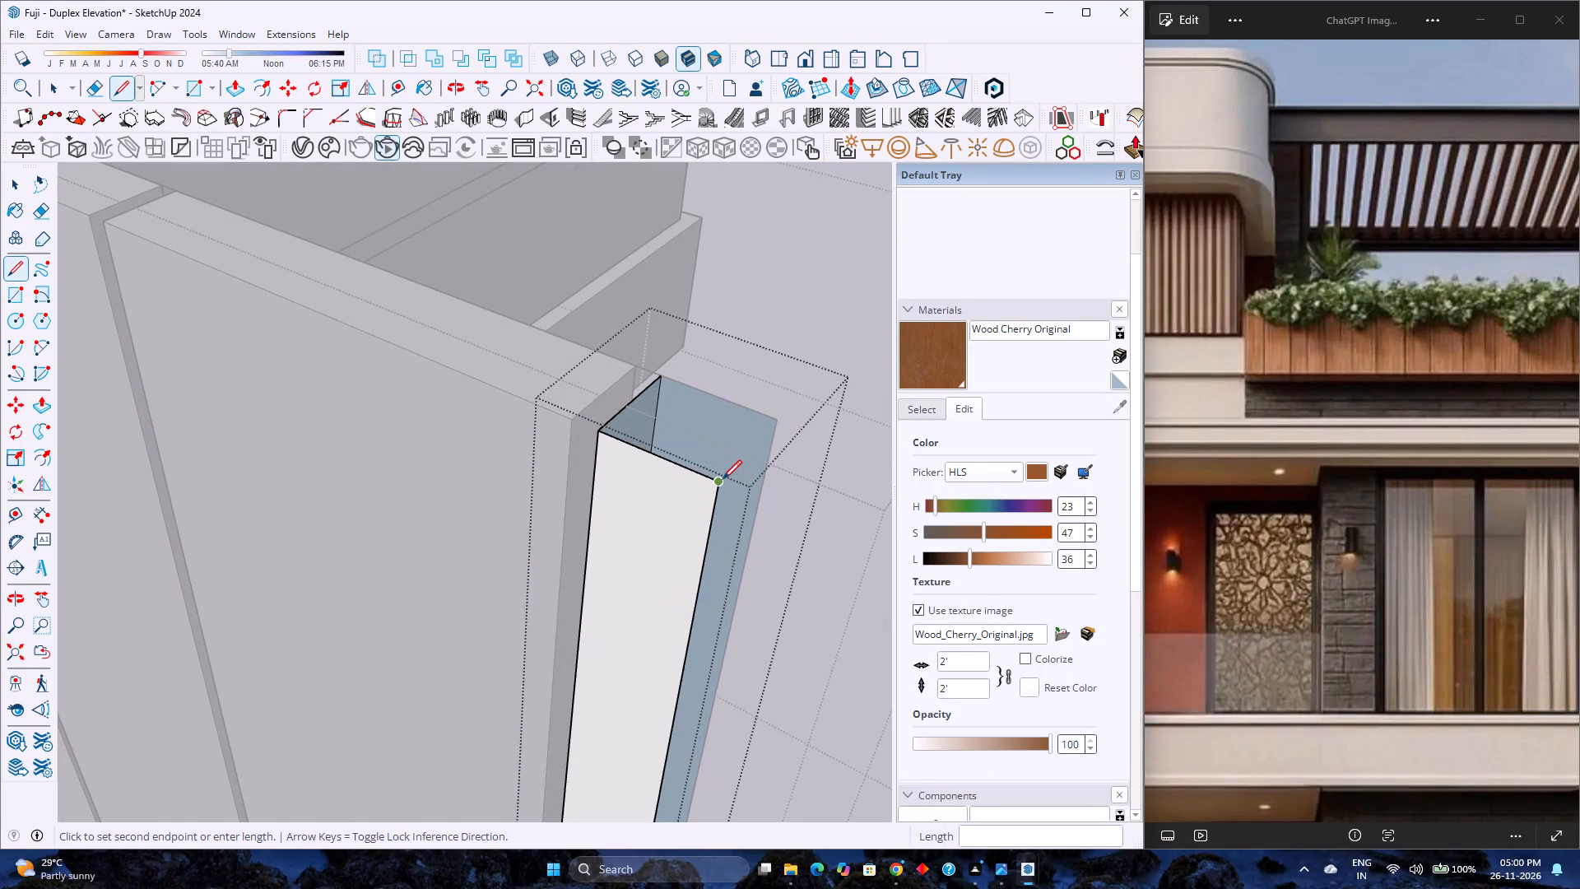
{"action": "left_click", "coordinate": [775, 421]}
{"action": "scroll", "coordinate": [689, 444], "scroll_direction": "down", "scroll_amount": 7}
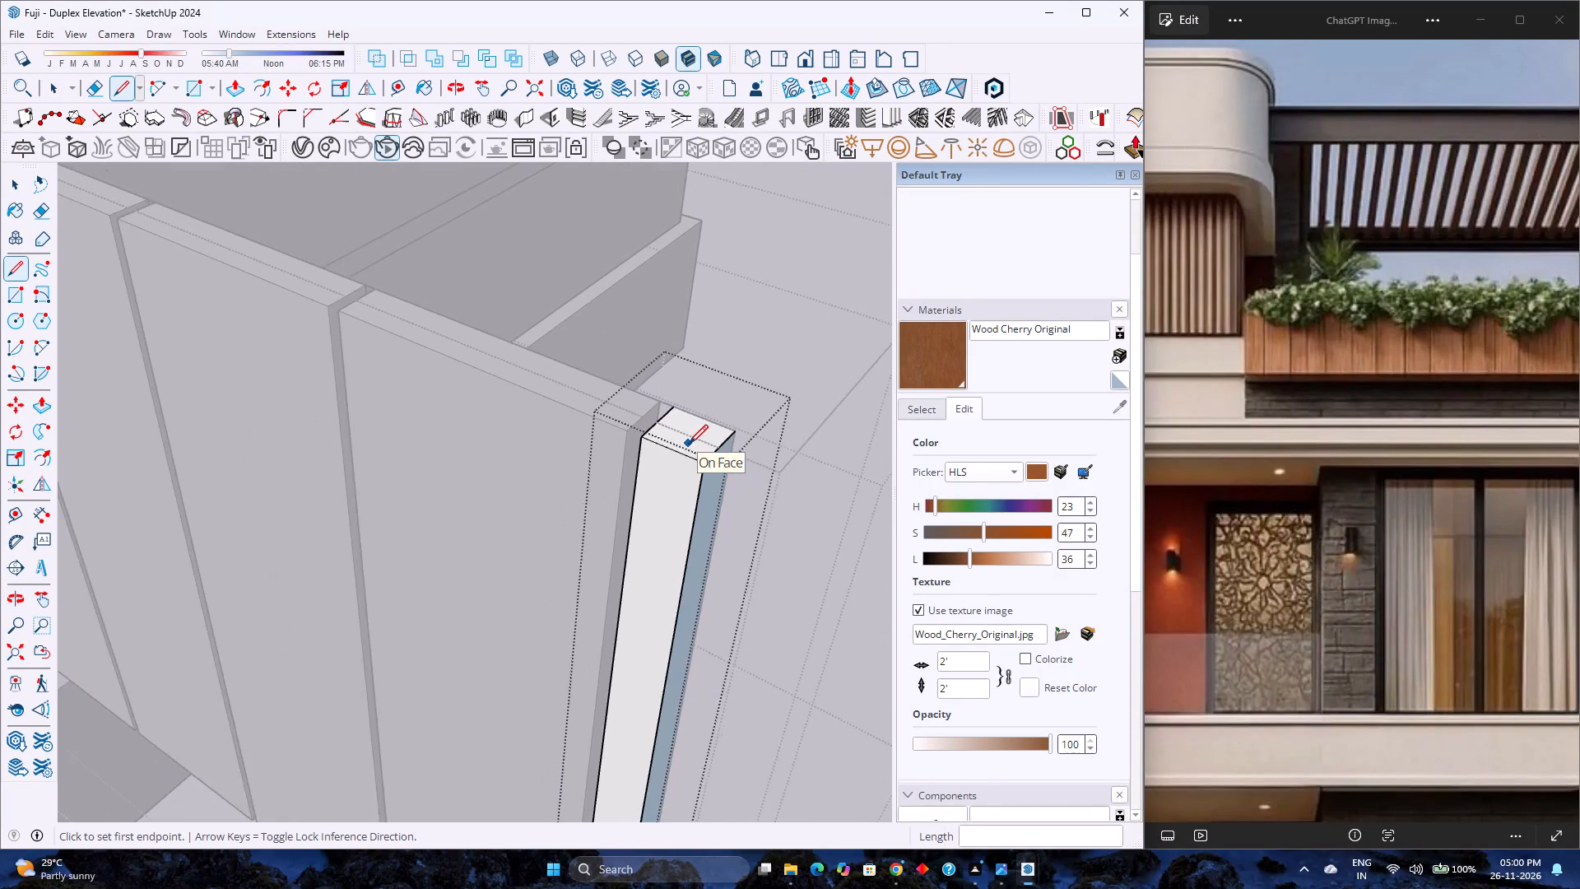
{"action": "scroll", "coordinate": [689, 444], "scroll_direction": "down", "scroll_amount": 13}
{"action": "scroll", "coordinate": [643, 728], "scroll_direction": "up", "scroll_amount": 3}
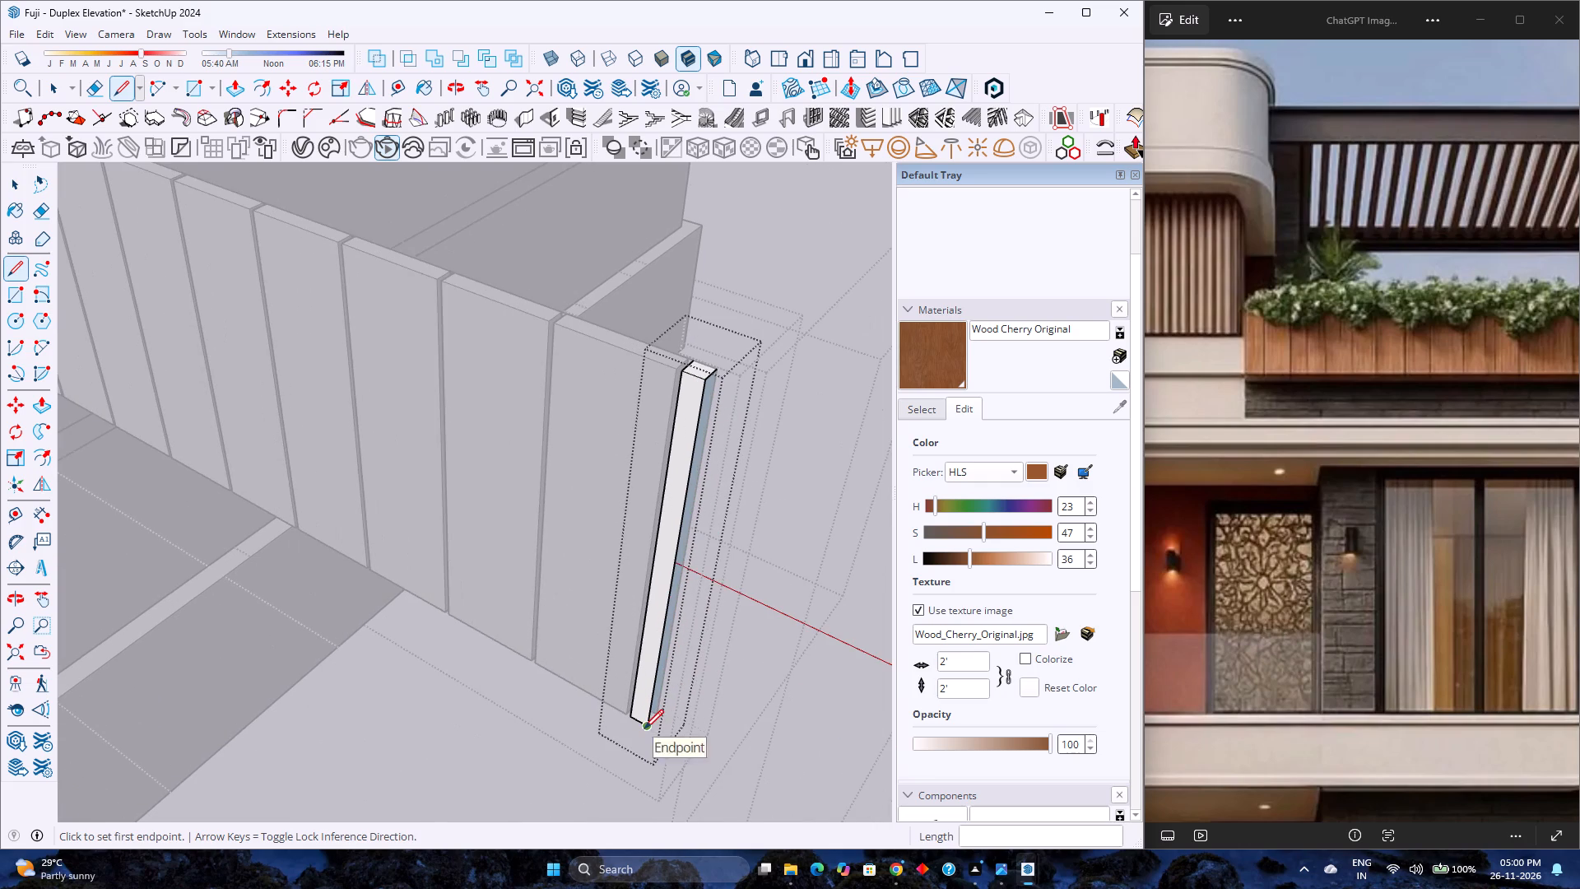
{"action": "left_click", "coordinate": [644, 728]}
{"action": "left_click", "coordinate": [665, 712]}
{"action": "key", "text": "space"}
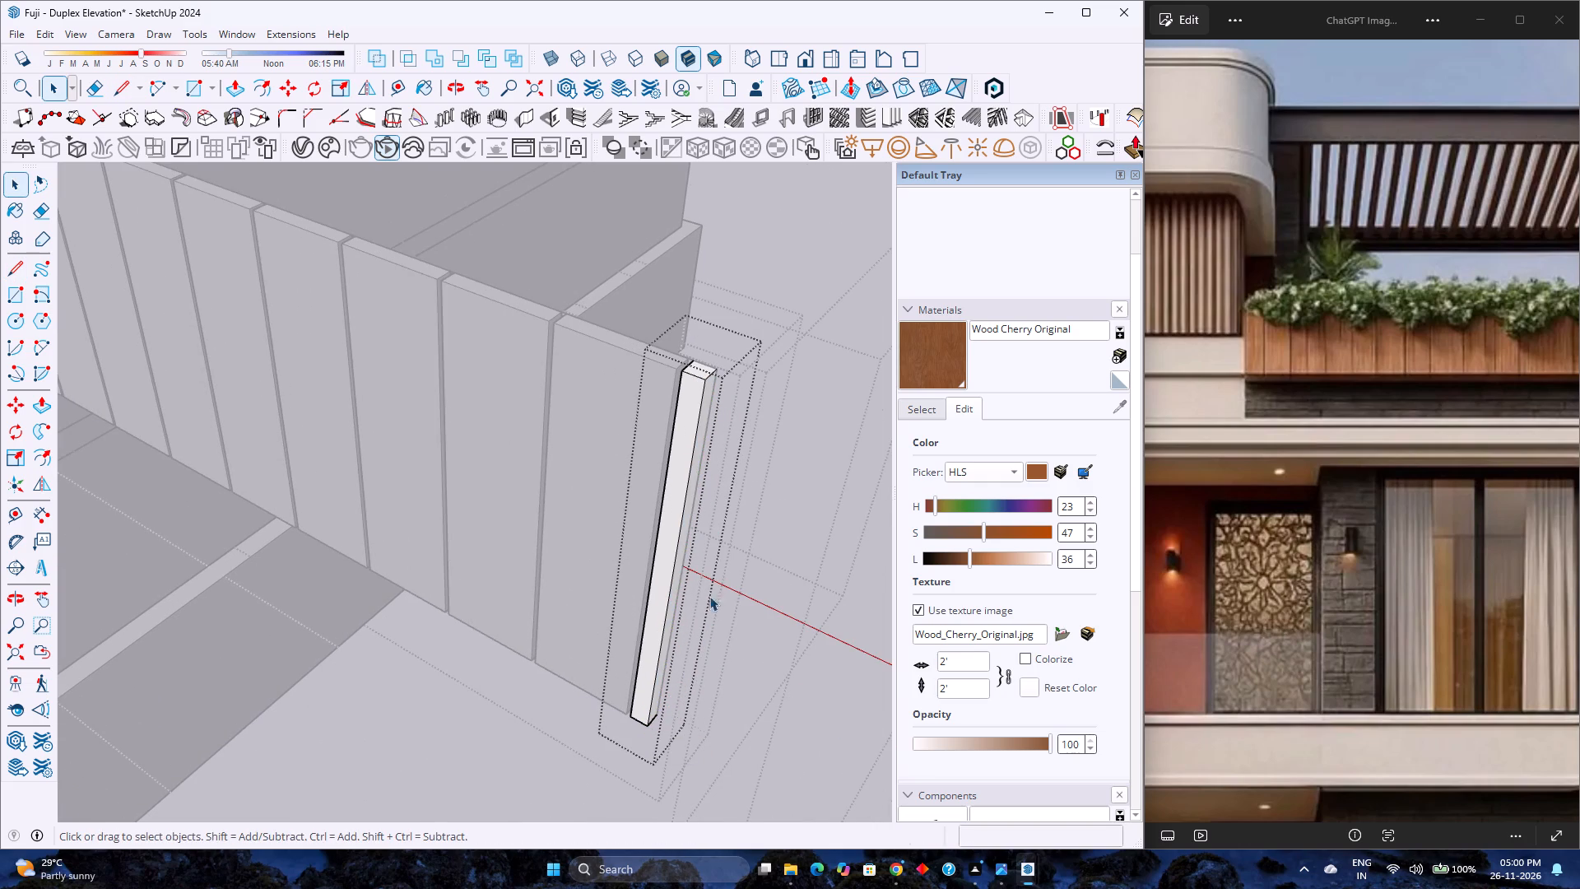
Delete the base face and its boundary edges behind the vertical planks, keeping only the planks.
{"action": "key", "text": "Escape"}
{"action": "scroll", "coordinate": [690, 370], "scroll_direction": "up", "scroll_amount": 10}
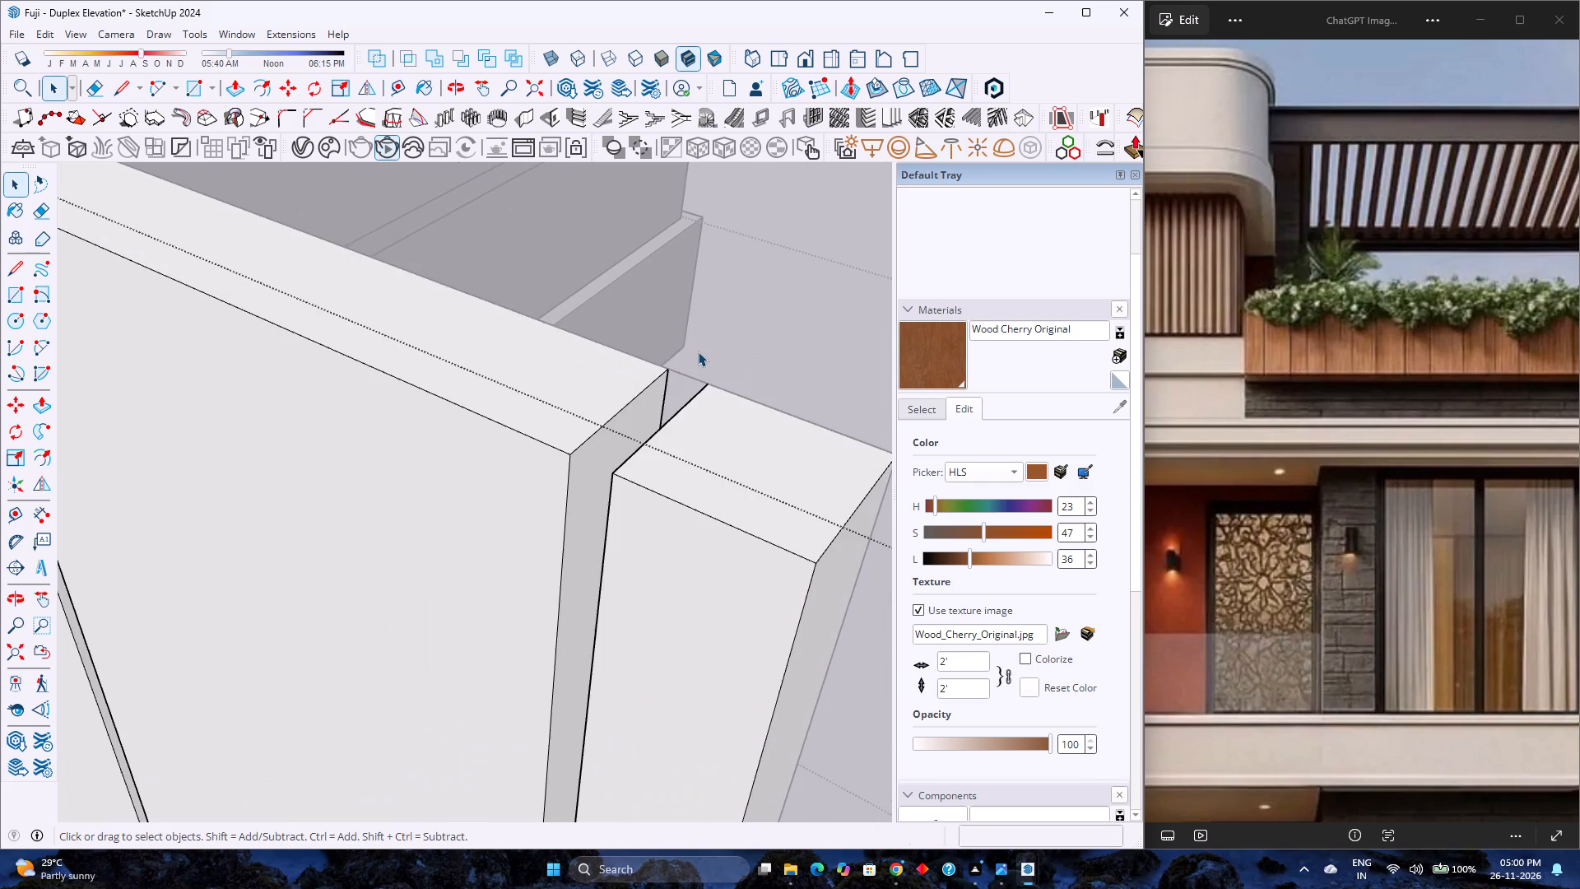
{"action": "key", "text": "Escape"}
{"action": "triple_click", "coordinate": [691, 378]}
{"action": "double_click", "coordinate": [691, 378]}
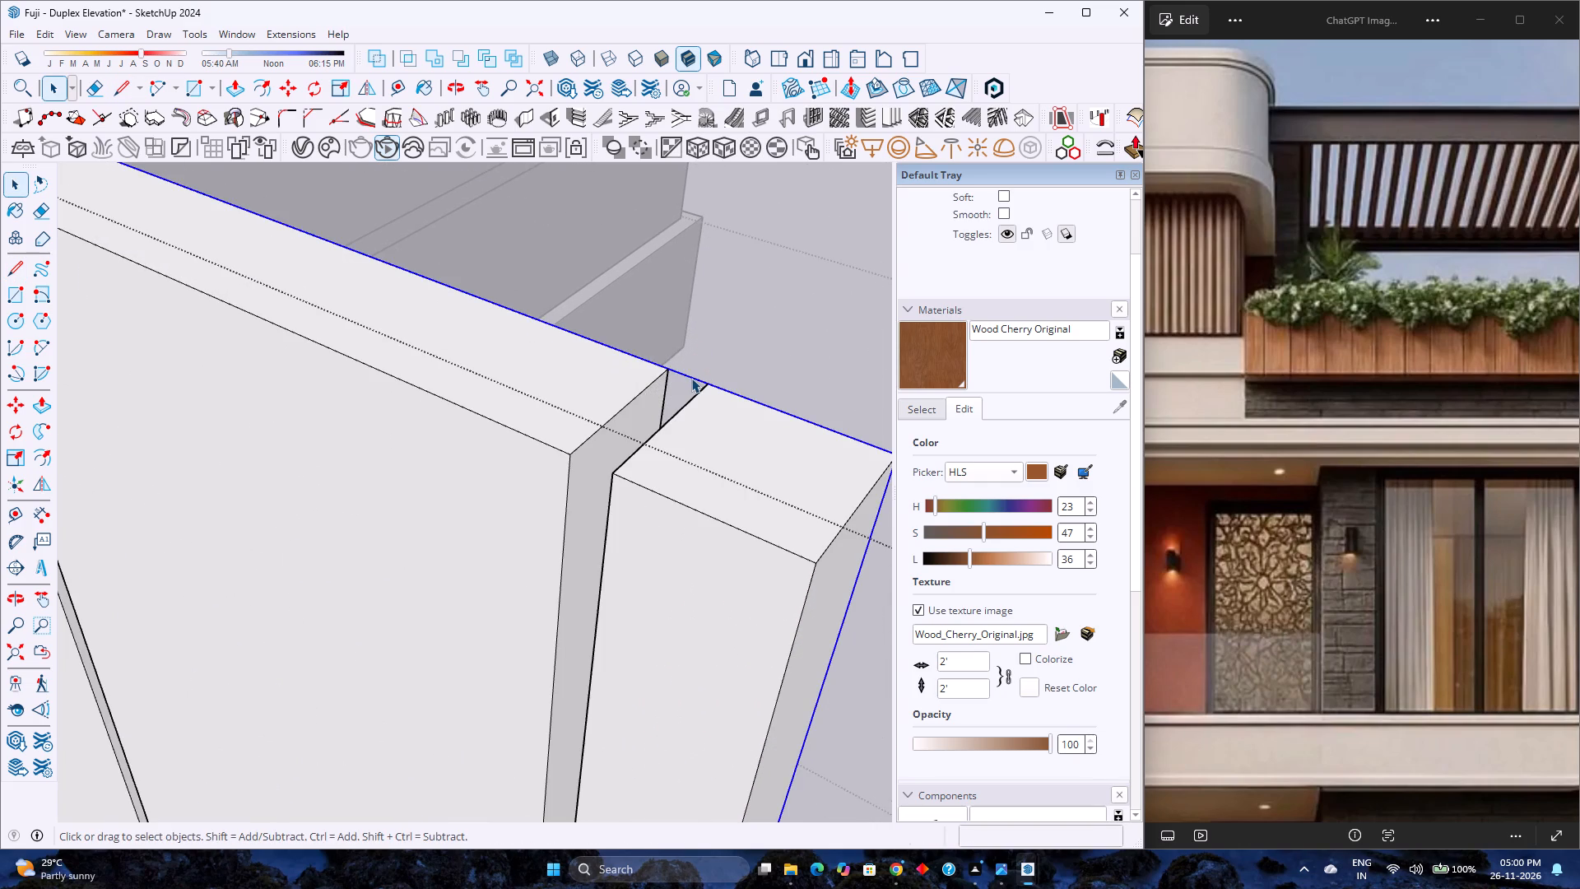
{"action": "key", "text": "Delete"}
Move the vertical plank group 20' back along the red axis onto the front of the terrace planter.
{"action": "scroll", "coordinate": [658, 406], "scroll_direction": "down", "scroll_amount": 18}
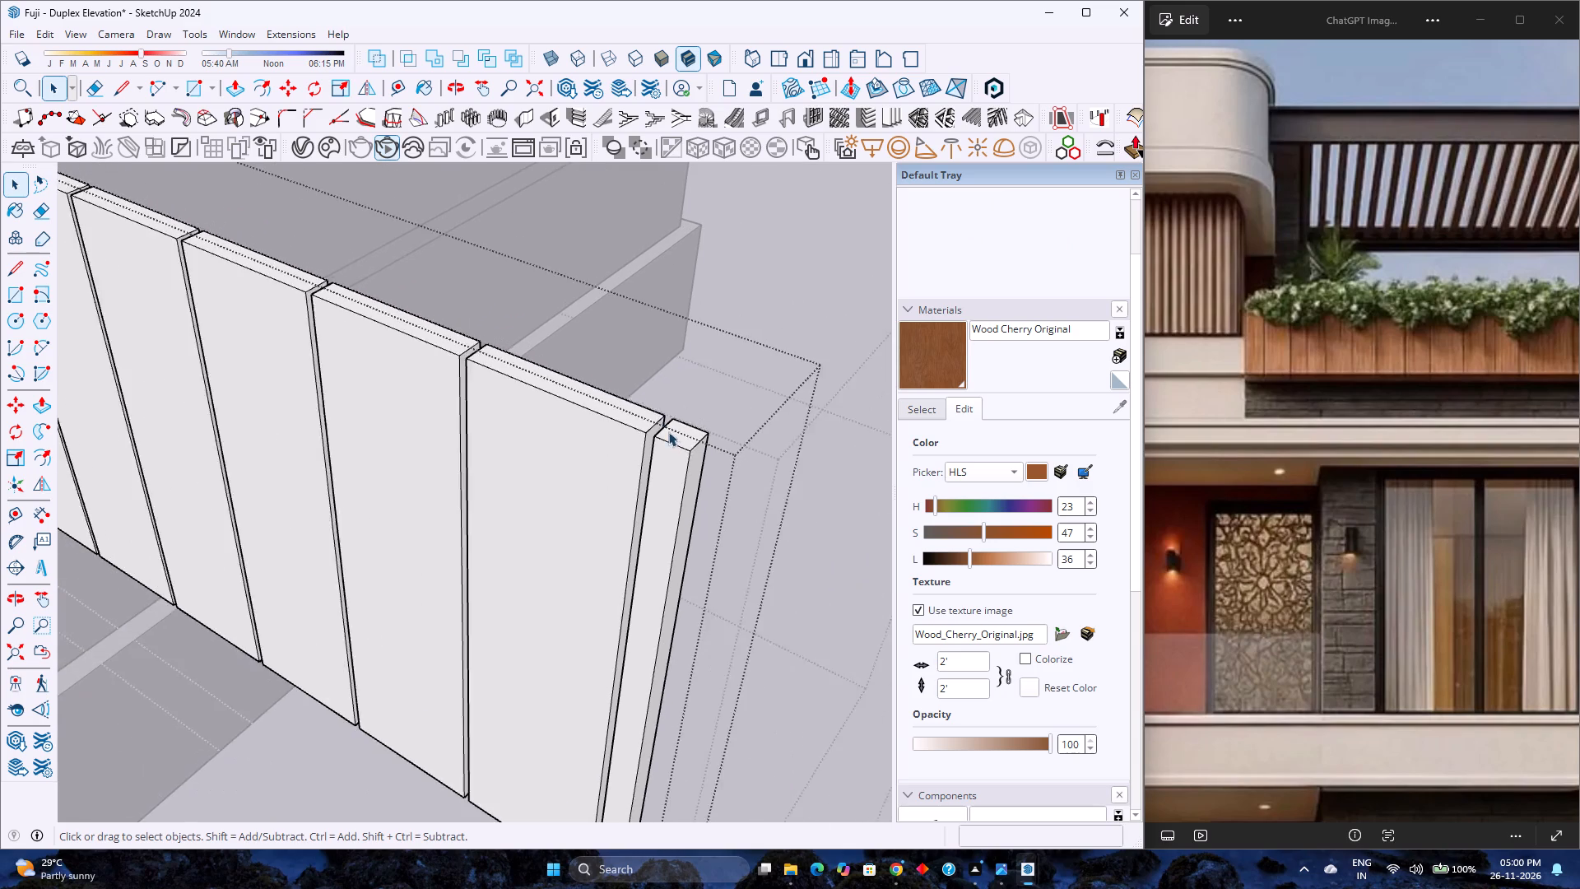
{"action": "scroll", "coordinate": [668, 431], "scroll_direction": "down", "scroll_amount": 7}
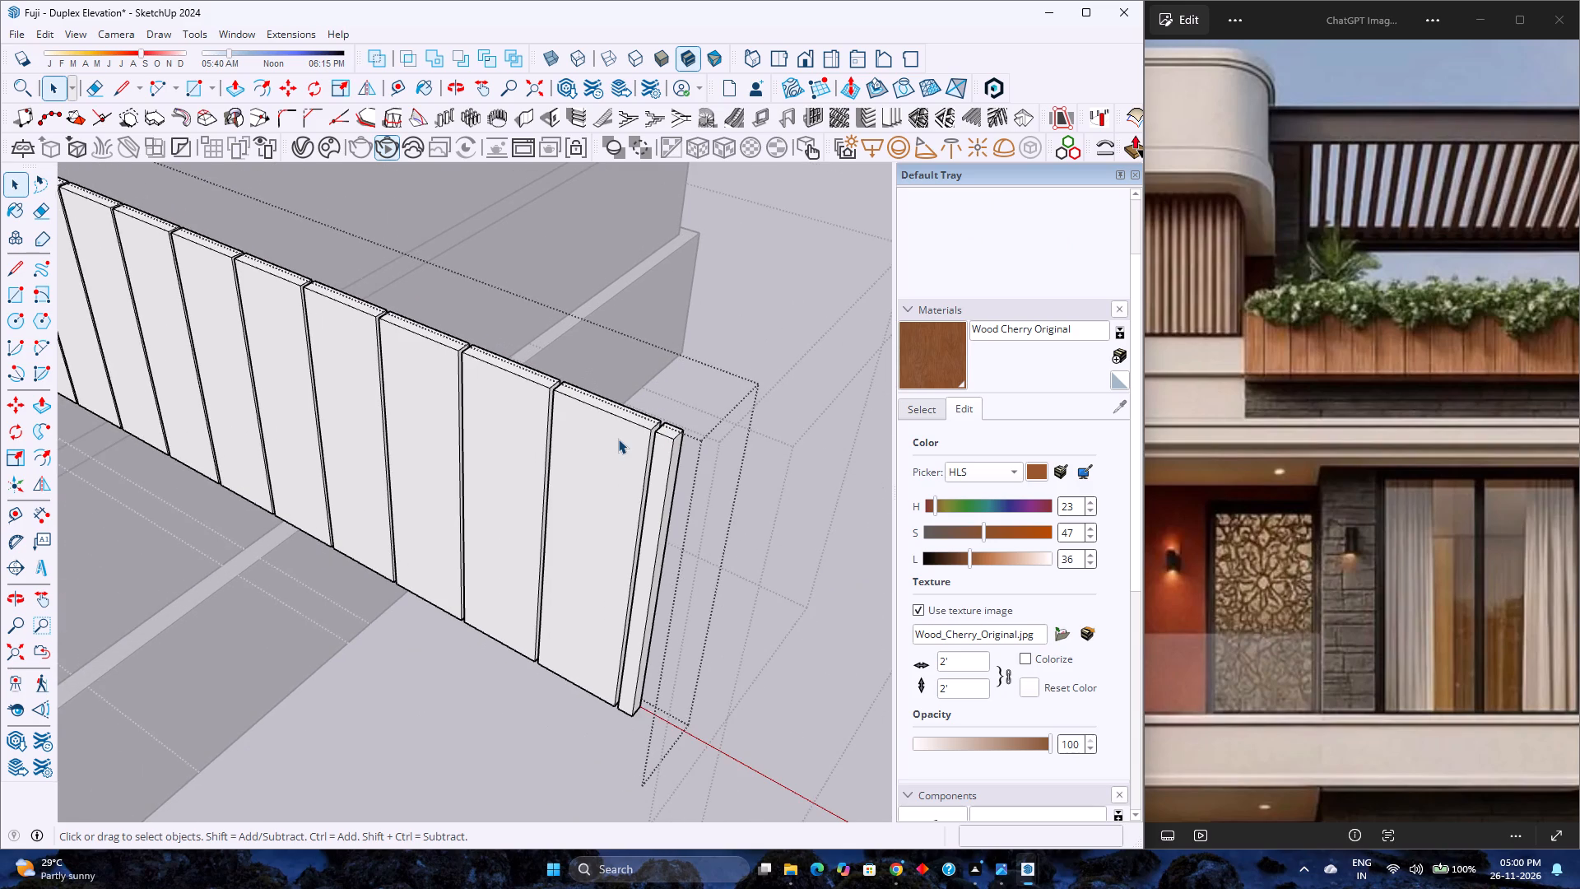
{"action": "scroll", "coordinate": [514, 453], "scroll_direction": "down", "scroll_amount": 11}
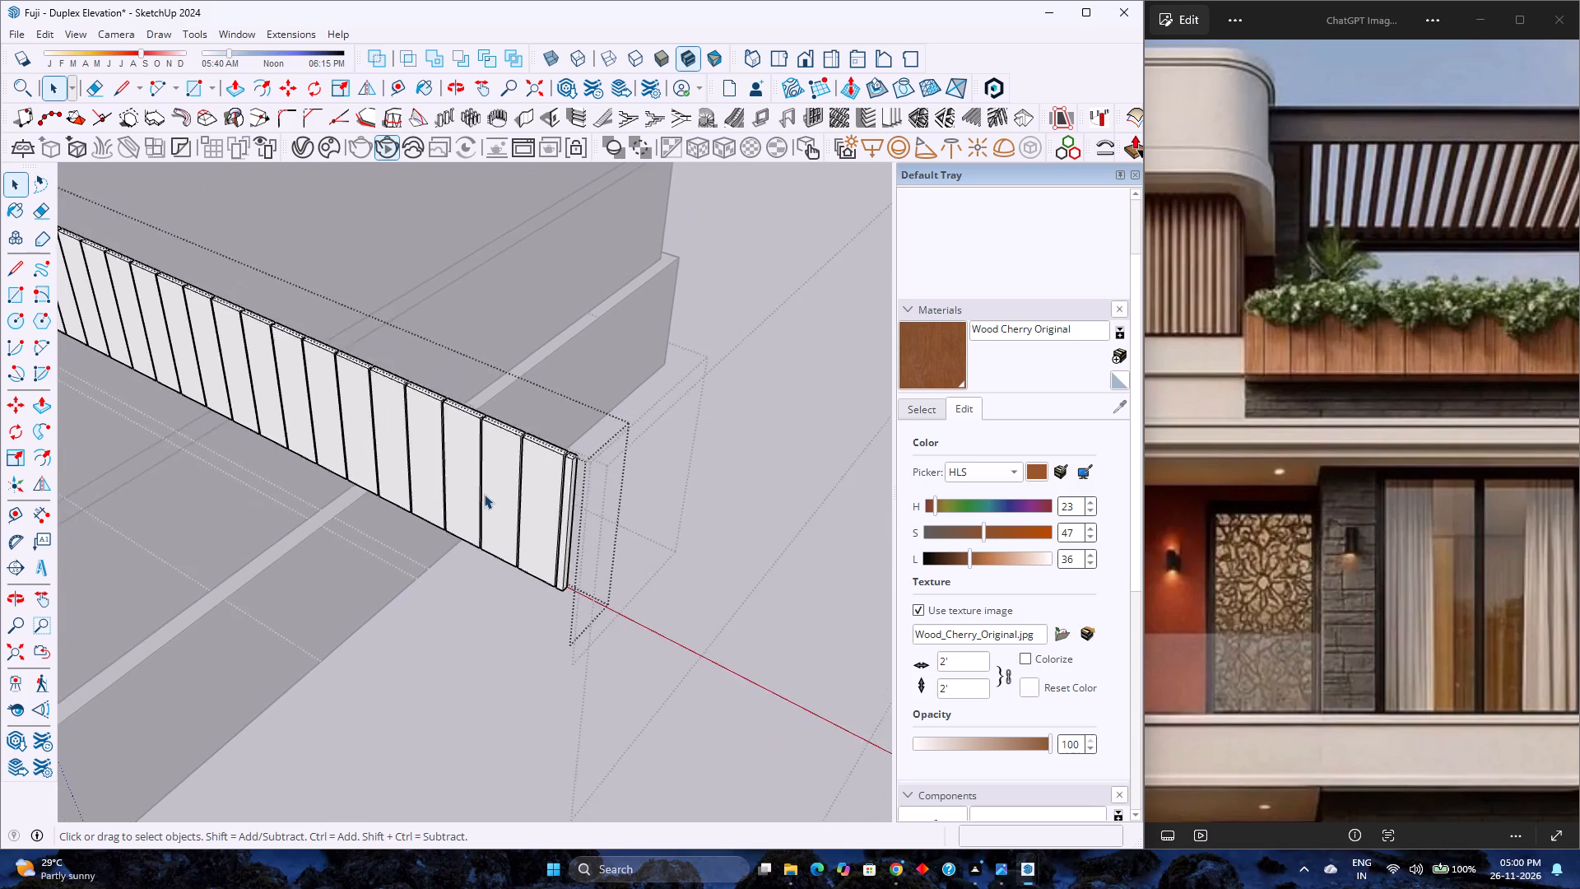
{"action": "scroll", "coordinate": [484, 494], "scroll_direction": "down", "scroll_amount": 6}
{"action": "middle_click_drag", "start_coordinate": [469, 496], "coordinate": [595, 463]}
{"action": "middle_click", "coordinate": [597, 463]}
{"action": "scroll", "coordinate": [601, 460], "scroll_direction": "down", "scroll_amount": 11}
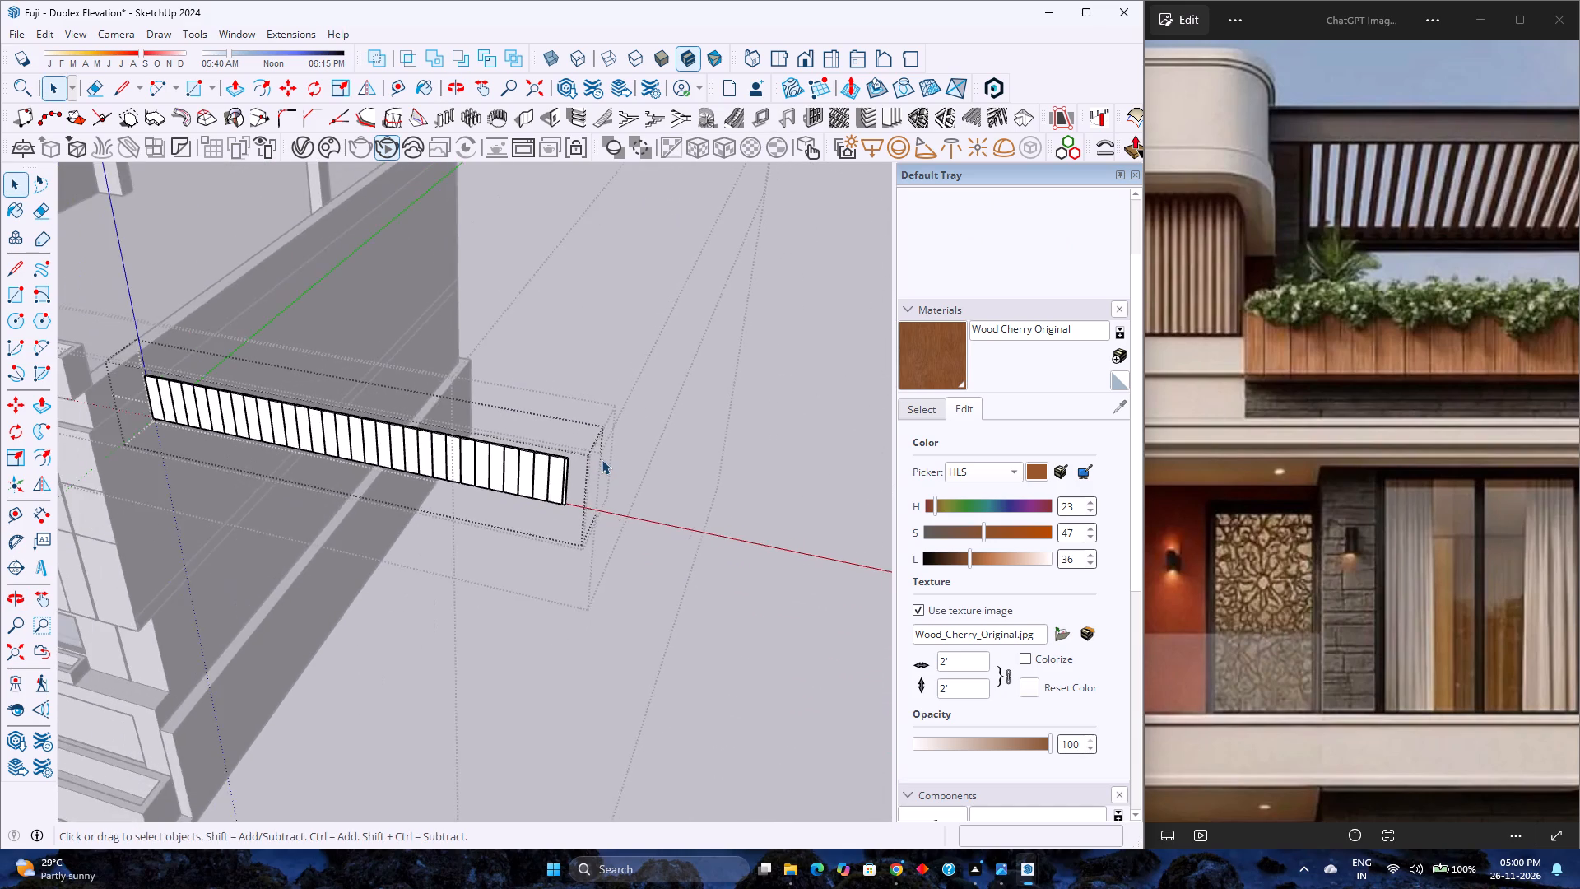
{"action": "scroll", "coordinate": [602, 459], "scroll_direction": "down", "scroll_amount": 2}
{"action": "key", "text": "Escape"}
{"action": "left_click", "coordinate": [540, 471]}
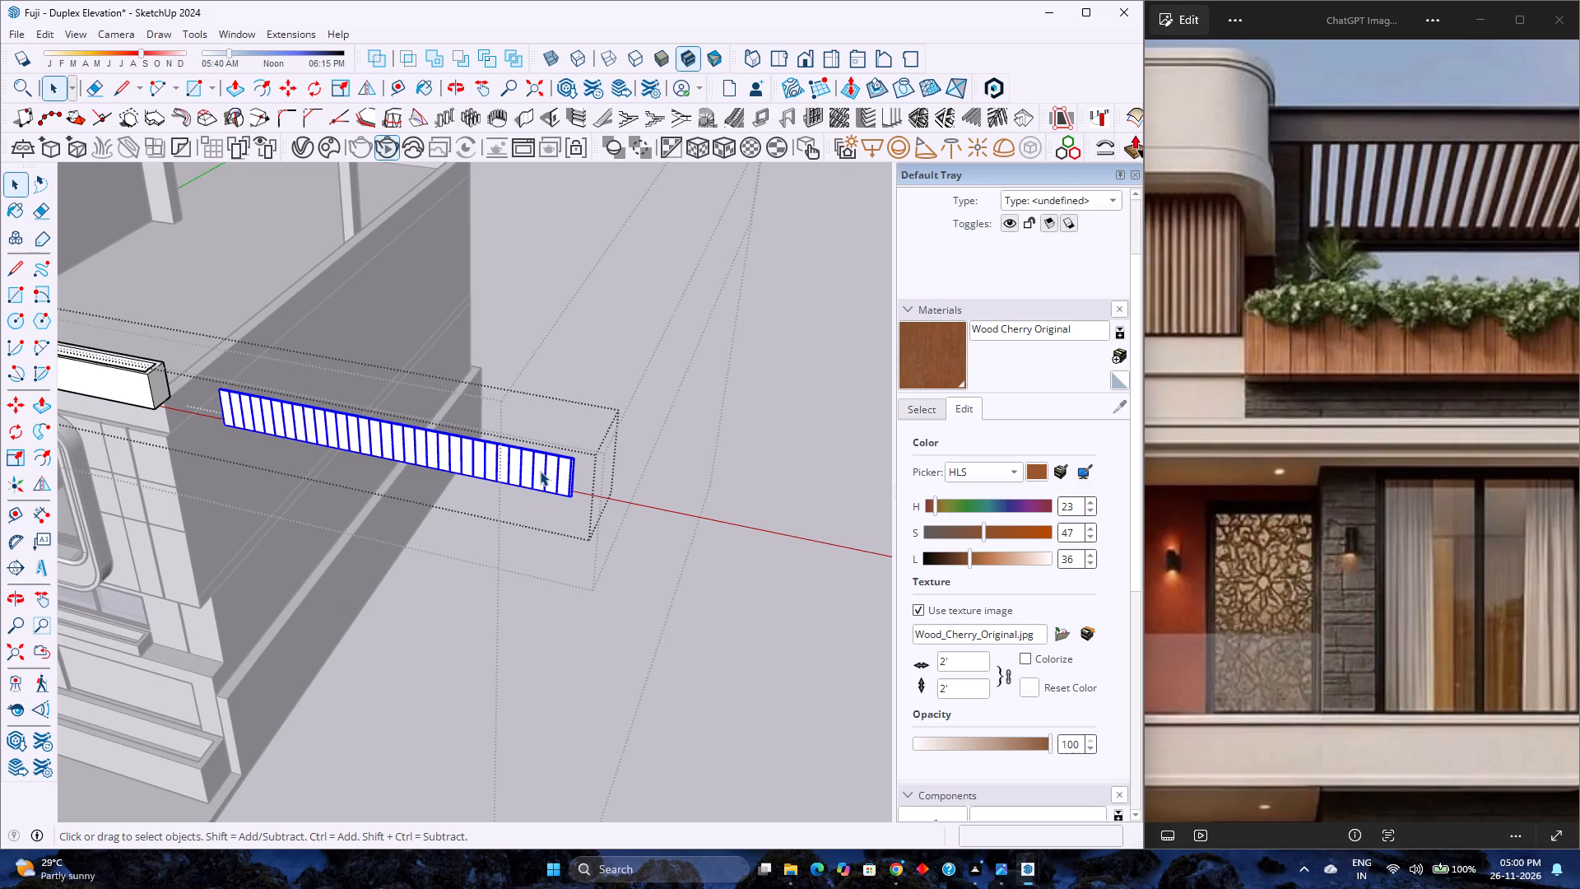
{"action": "key", "text": "m"}
{"action": "scroll", "coordinate": [566, 426], "scroll_direction": "up", "scroll_amount": 8}
{"action": "scroll", "coordinate": [581, 491], "scroll_direction": "up", "scroll_amount": 7}
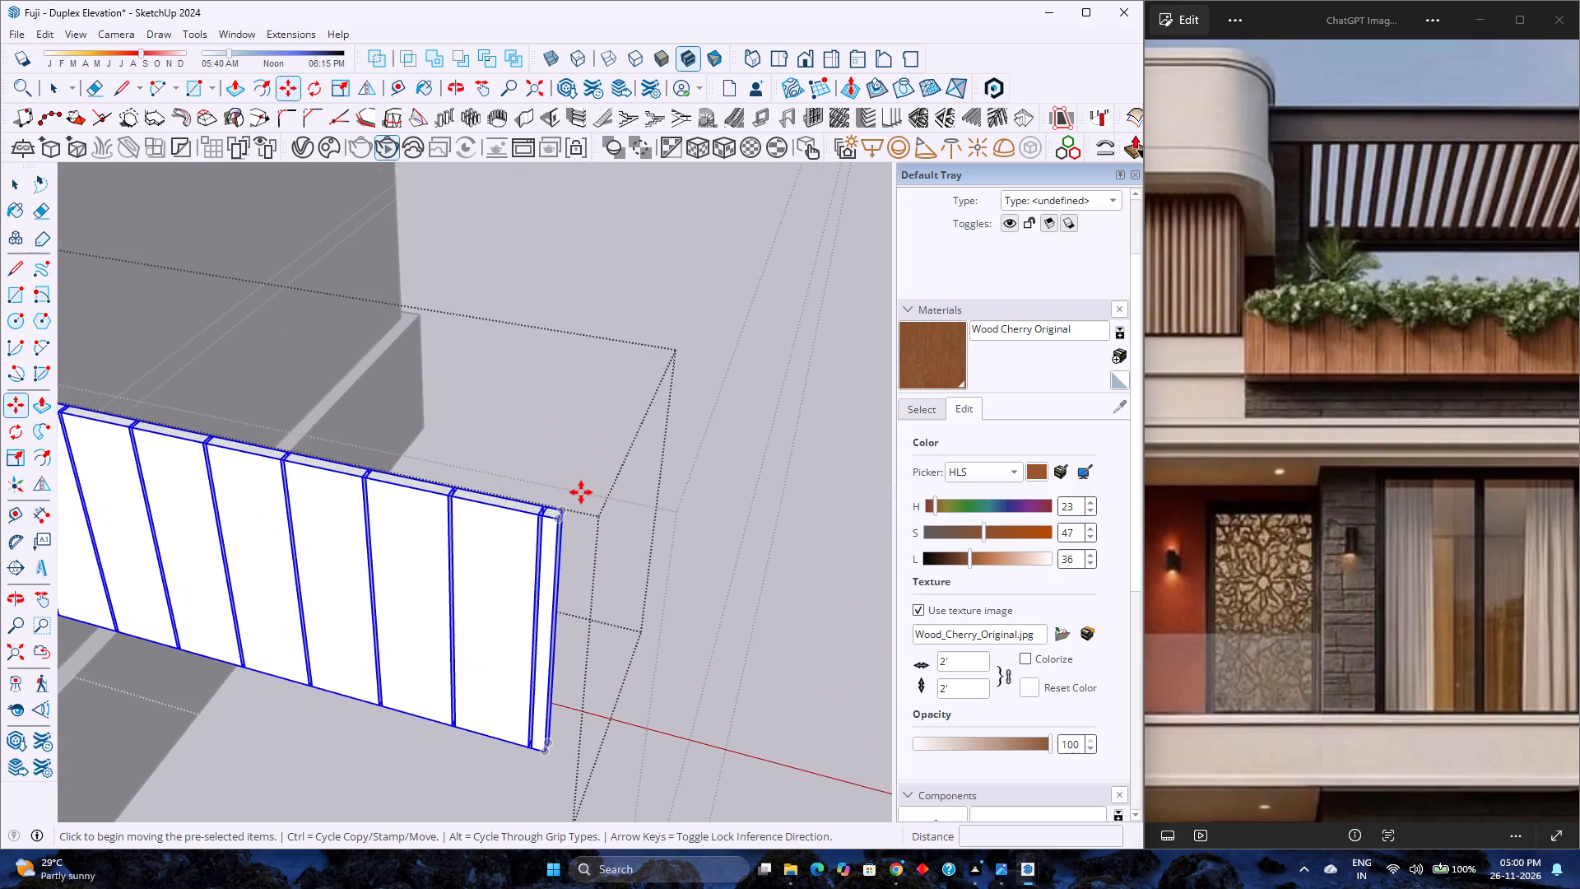
{"action": "scroll", "coordinate": [580, 496], "scroll_direction": "up", "scroll_amount": 2}
{"action": "left_click", "coordinate": [551, 515]}
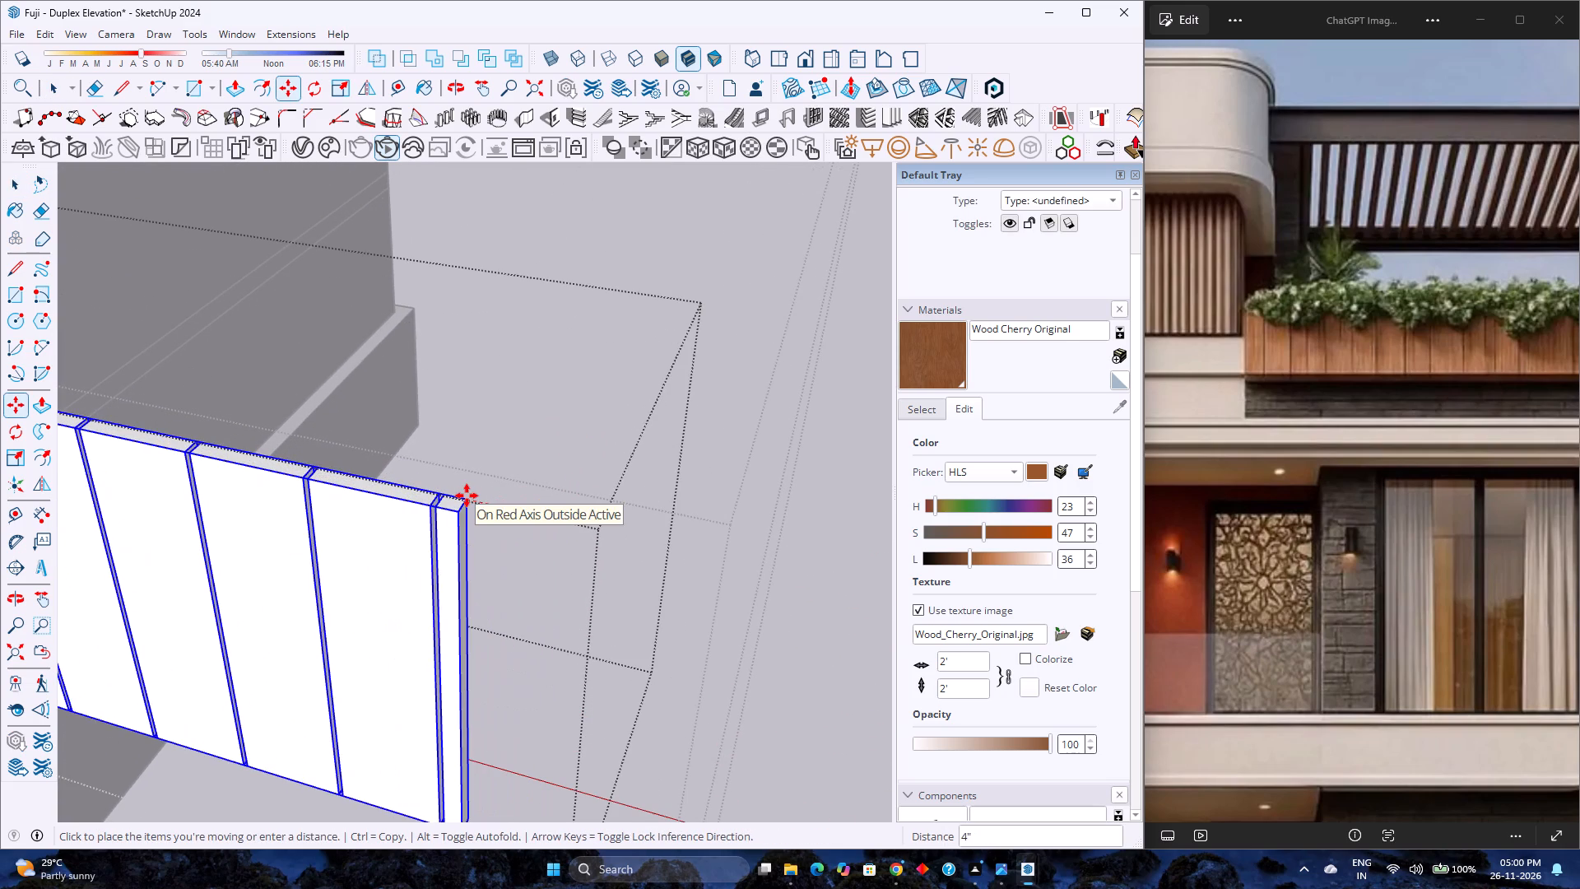
{"action": "type", "text": "20'"}
{"action": "key", "text": "Return"}
Check how the vertical planks fit against the front and end of the terrace planter.
{"action": "scroll", "coordinate": [490, 478], "scroll_direction": "down", "scroll_amount": 7}
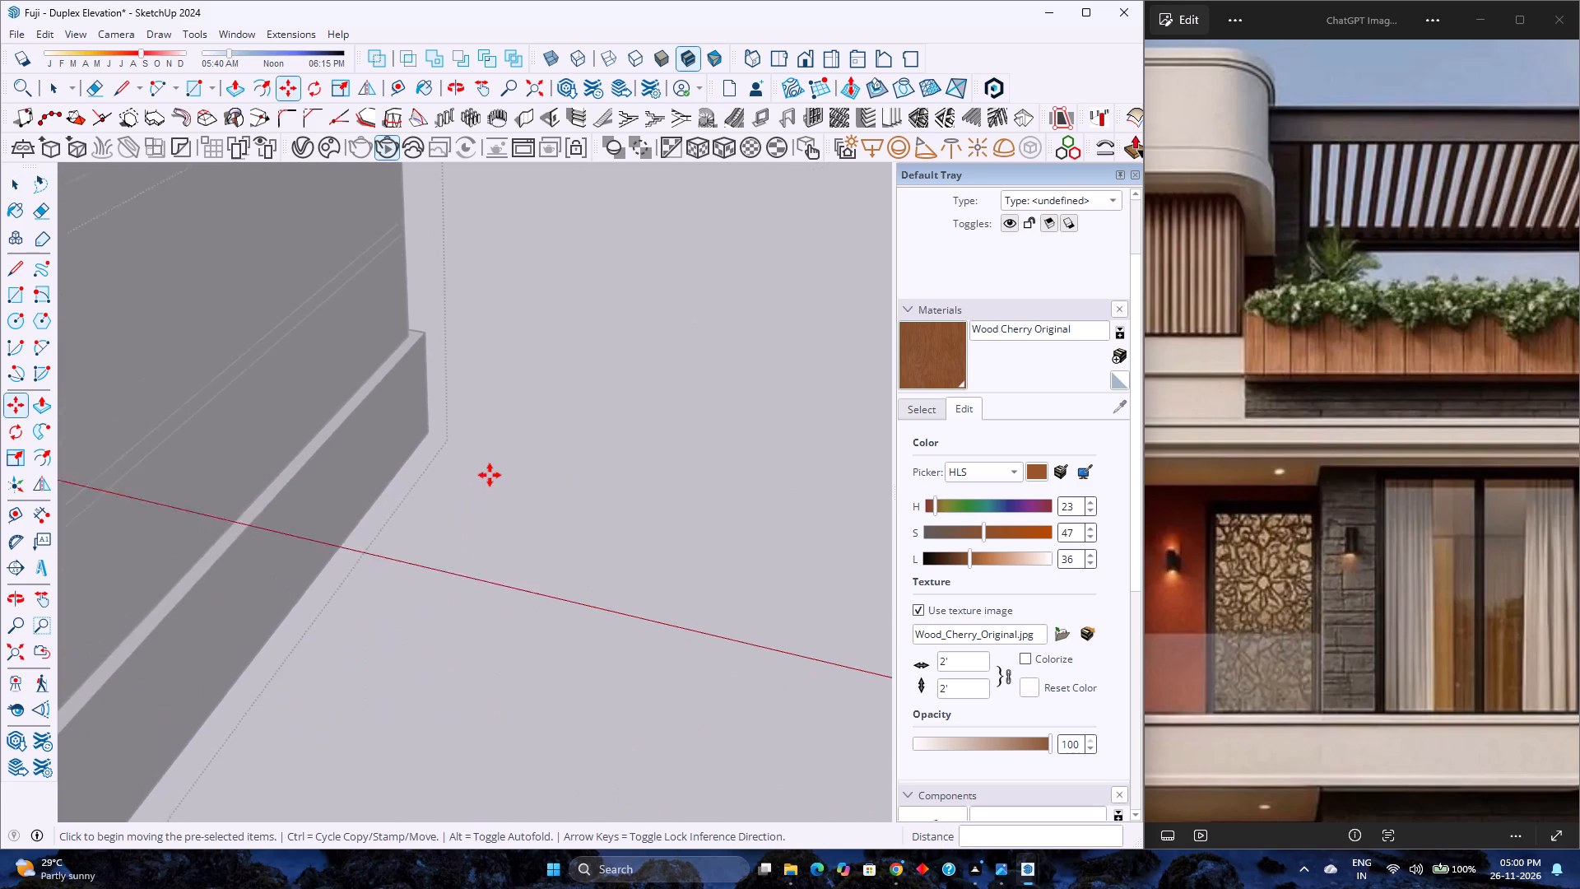
{"action": "scroll", "coordinate": [490, 475], "scroll_direction": "down", "scroll_amount": 20}
{"action": "scroll", "coordinate": [490, 475], "scroll_direction": "down", "scroll_amount": 2}
{"action": "scroll", "coordinate": [73, 431], "scroll_direction": "up", "scroll_amount": 6}
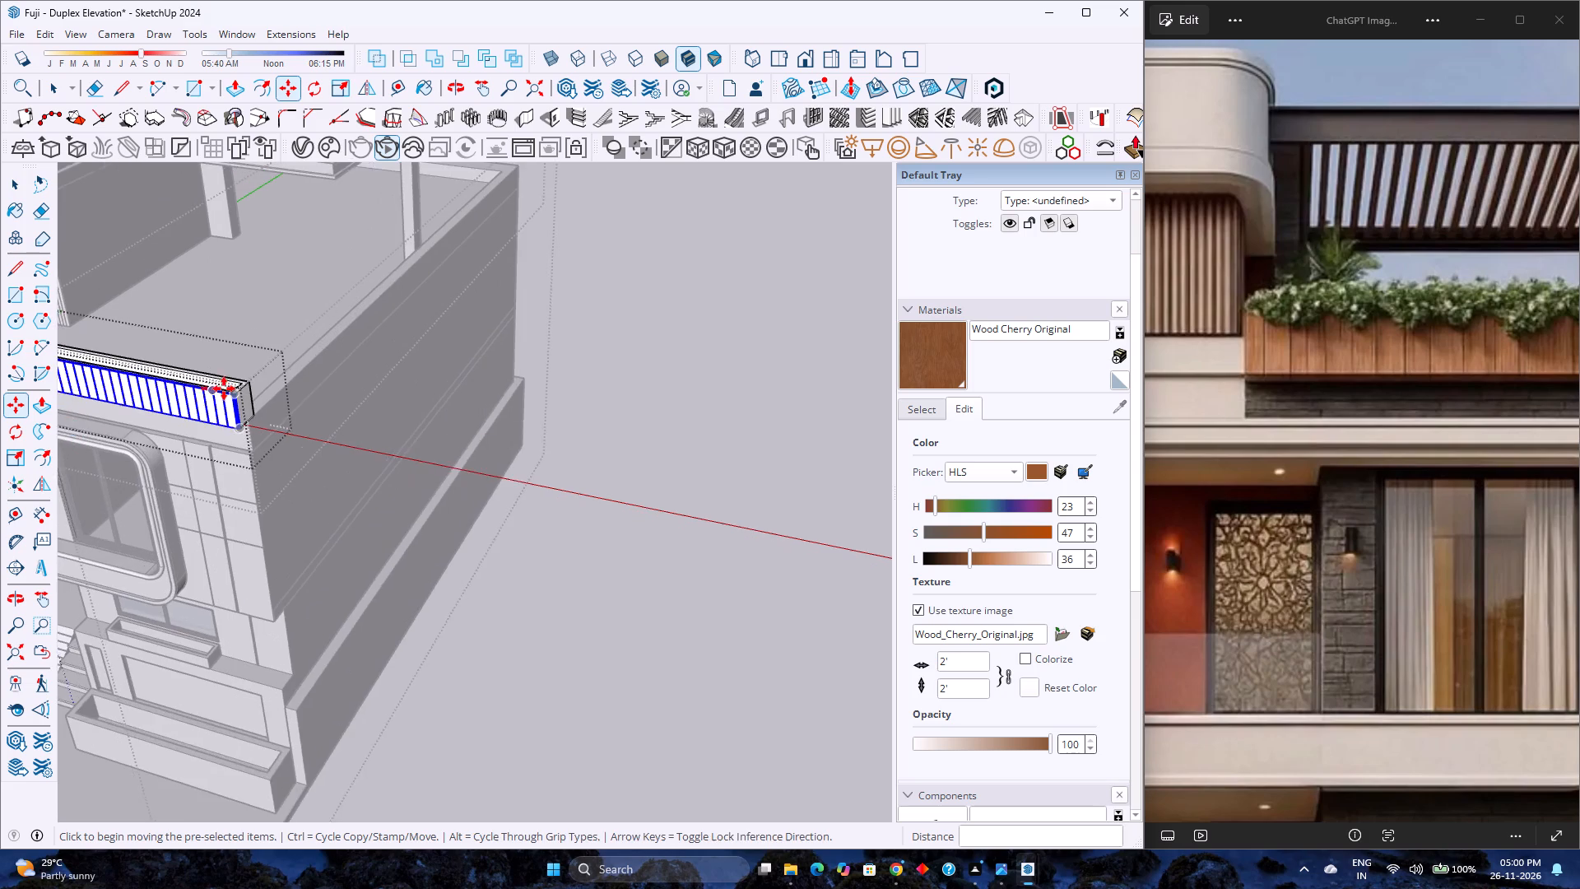
{"action": "scroll", "coordinate": [224, 389], "scroll_direction": "up", "scroll_amount": 20}
{"action": "scroll", "coordinate": [224, 389], "scroll_direction": "up", "scroll_amount": 7}
{"action": "middle_click_drag", "start_coordinate": [250, 418], "coordinate": [272, 420], "text": "shift"}
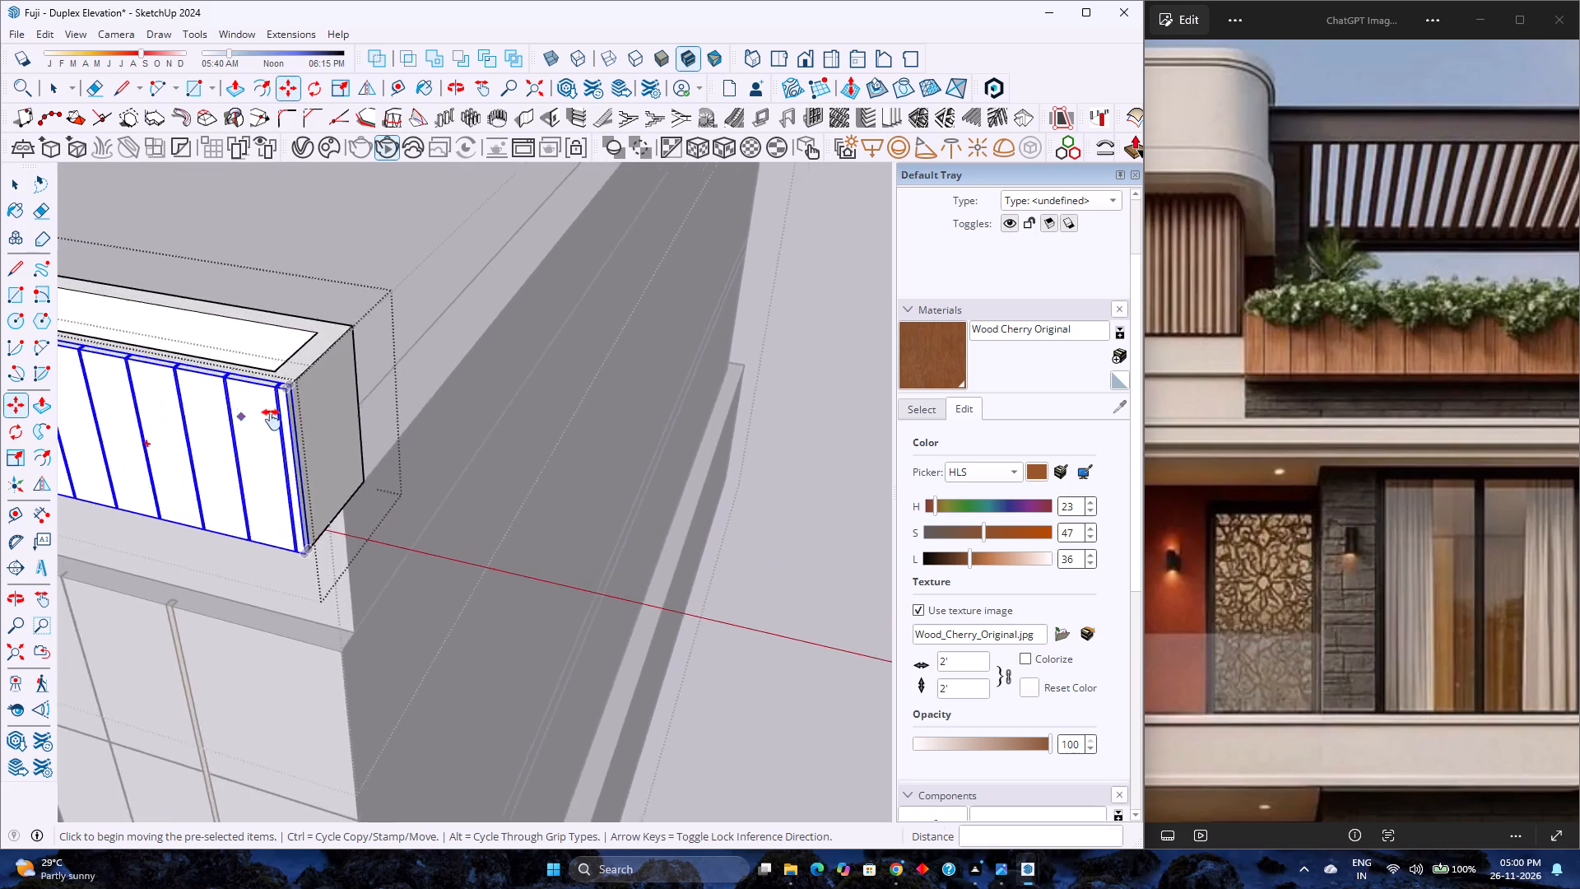
{"action": "middle_click_drag", "start_coordinate": [272, 420], "coordinate": [653, 435], "text": "shift"}
{"action": "scroll", "coordinate": [468, 412], "scroll_direction": "down", "scroll_amount": 10}
{"action": "middle_click_drag", "start_coordinate": [391, 411], "coordinate": [650, 396]}
{"action": "scroll", "coordinate": [645, 389], "scroll_direction": "down", "scroll_amount": 3}
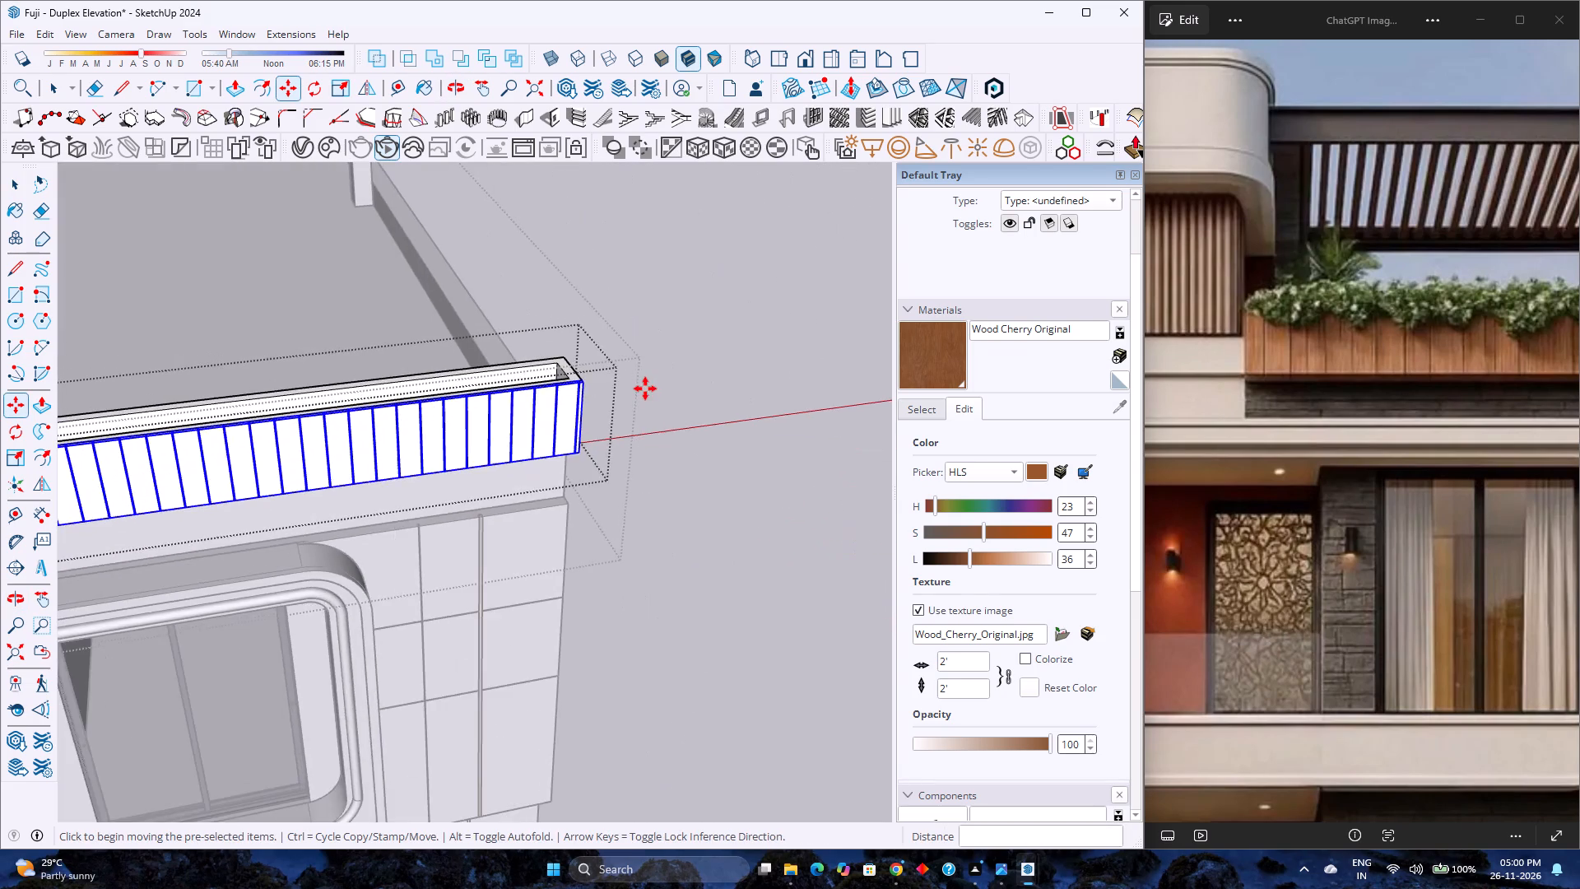
{"action": "scroll", "coordinate": [645, 389], "scroll_direction": "down", "scroll_amount": 13}
Leave the parapet group, set the front view of the house and save the model.
{"action": "key", "text": "space"}
{"action": "left_click", "coordinate": [685, 342]}
{"action": "scroll", "coordinate": [680, 351], "scroll_direction": "down", "scroll_amount": 2}
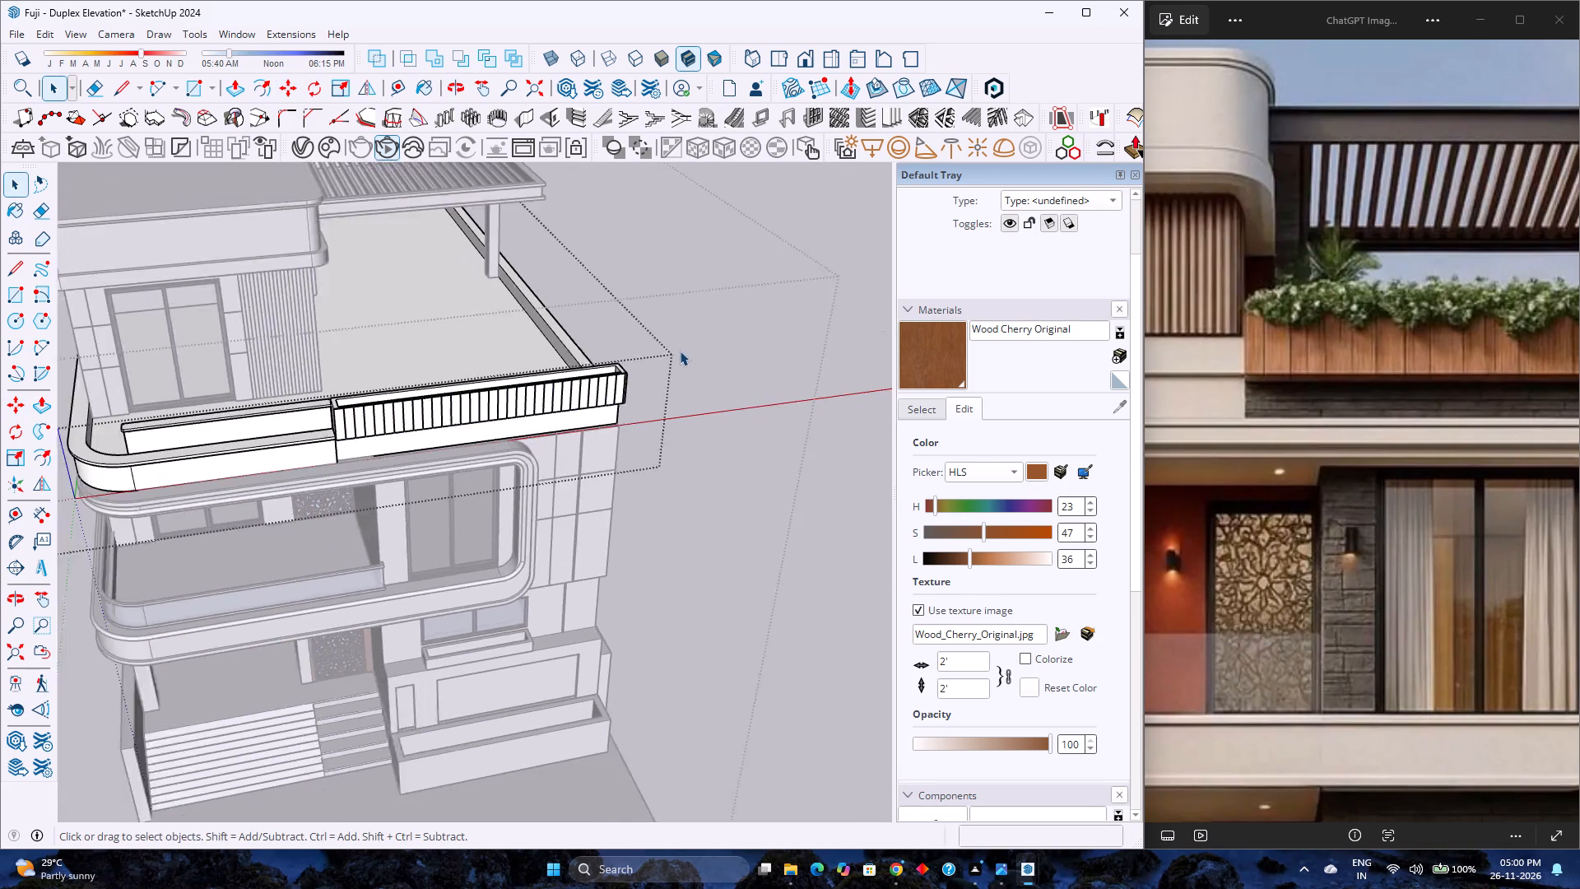
{"action": "scroll", "coordinate": [680, 351], "scroll_direction": "down", "scroll_amount": 2}
{"action": "middle_click_drag", "start_coordinate": [718, 507], "coordinate": [673, 426]}
{"action": "left_click", "coordinate": [770, 436]}
{"action": "scroll", "coordinate": [769, 434], "scroll_direction": "down", "scroll_amount": 3}
{"action": "left_click", "coordinate": [807, 68]}
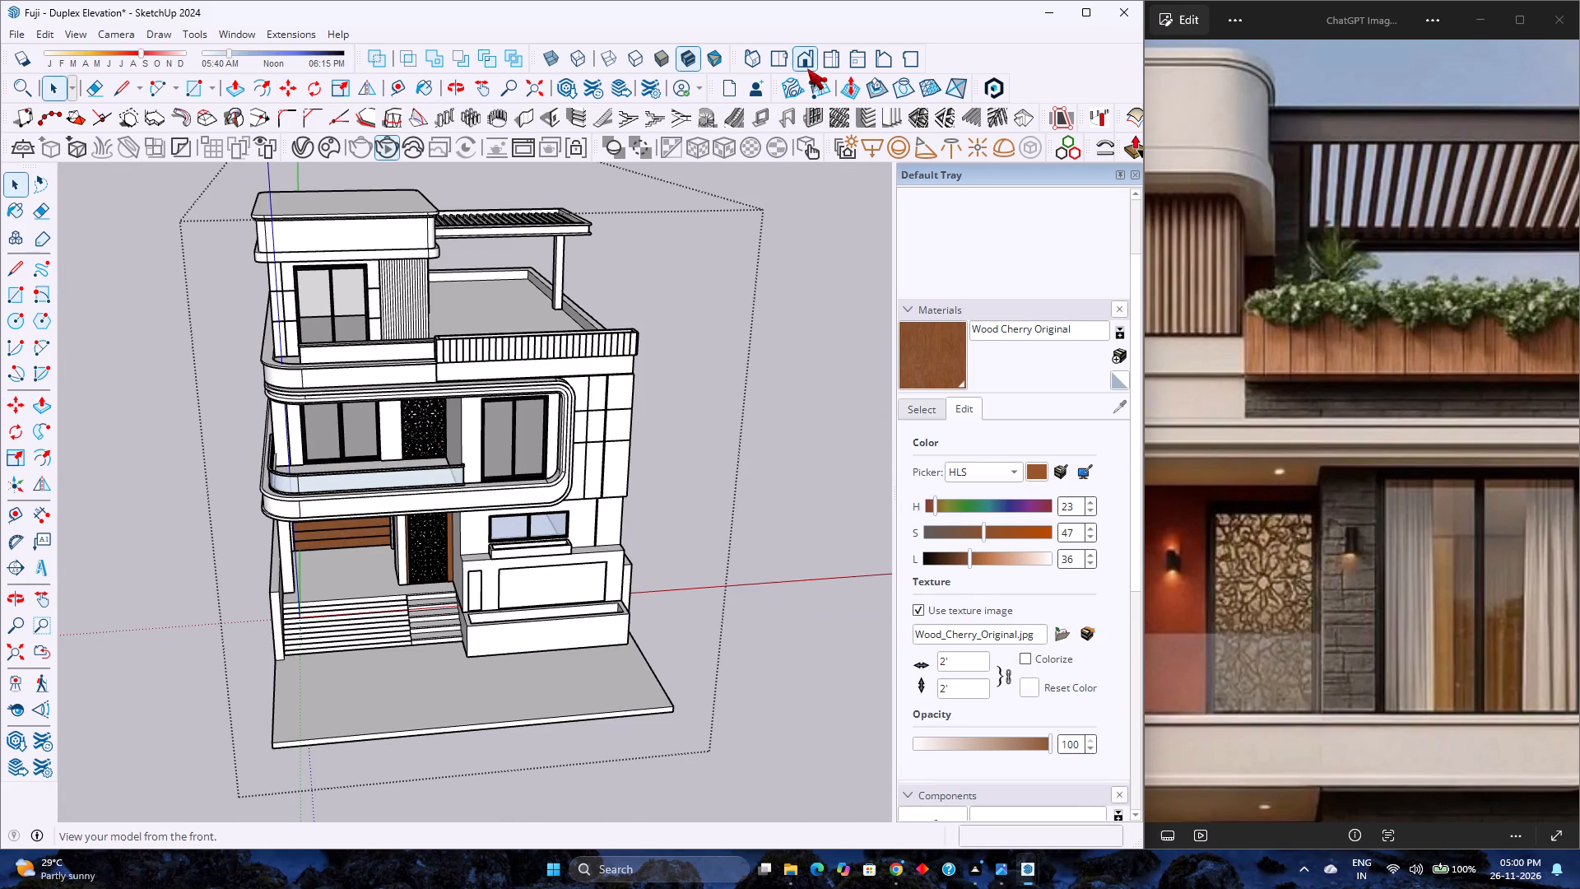
{"action": "key", "text": "ctrl+s"}
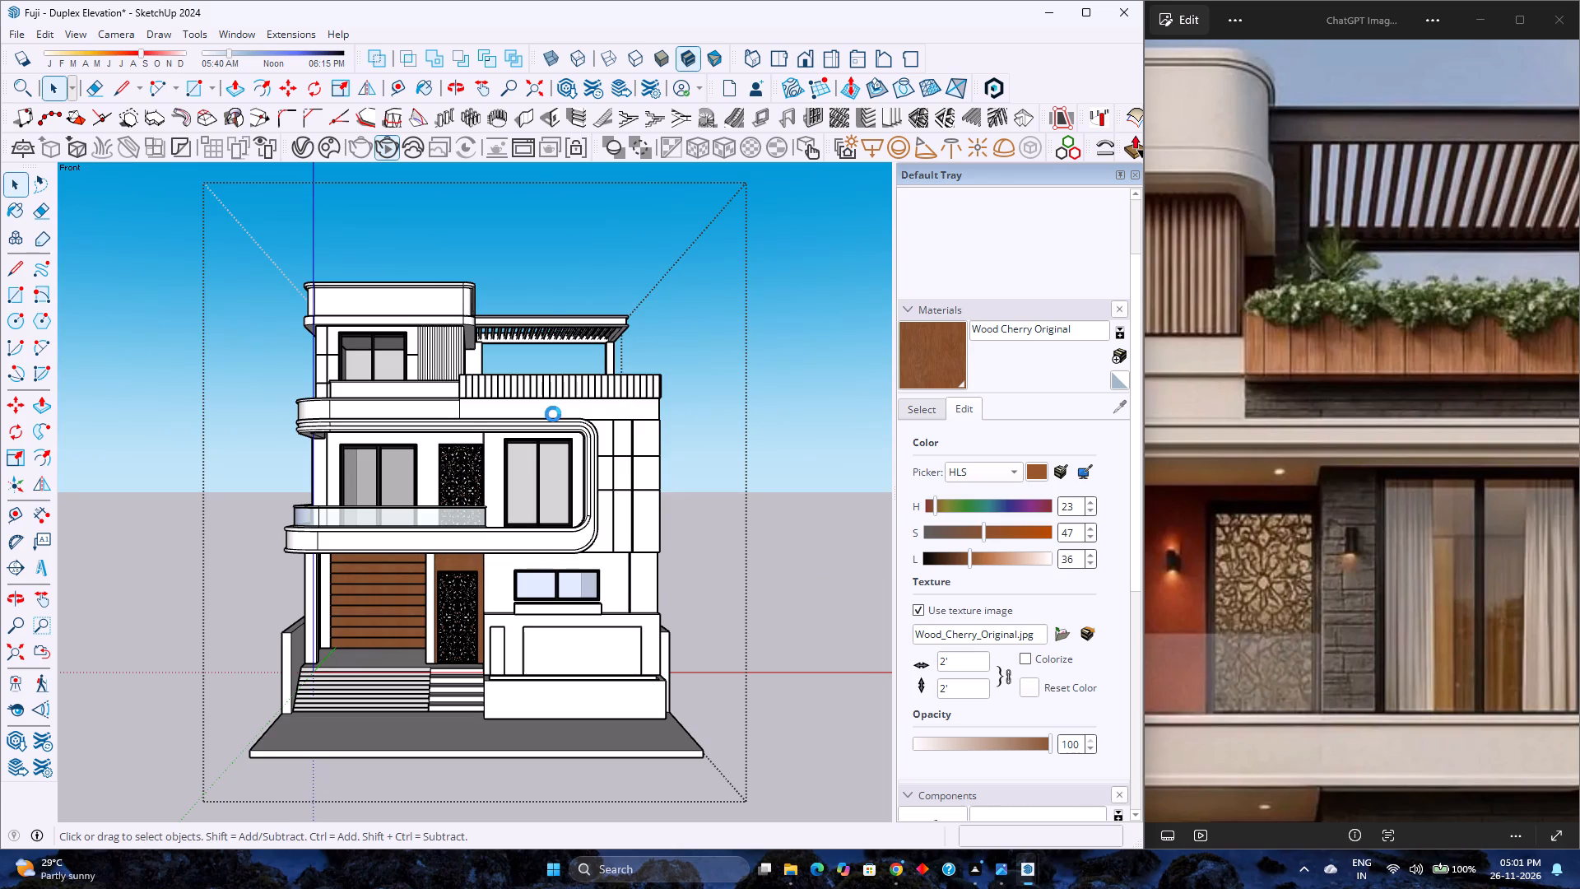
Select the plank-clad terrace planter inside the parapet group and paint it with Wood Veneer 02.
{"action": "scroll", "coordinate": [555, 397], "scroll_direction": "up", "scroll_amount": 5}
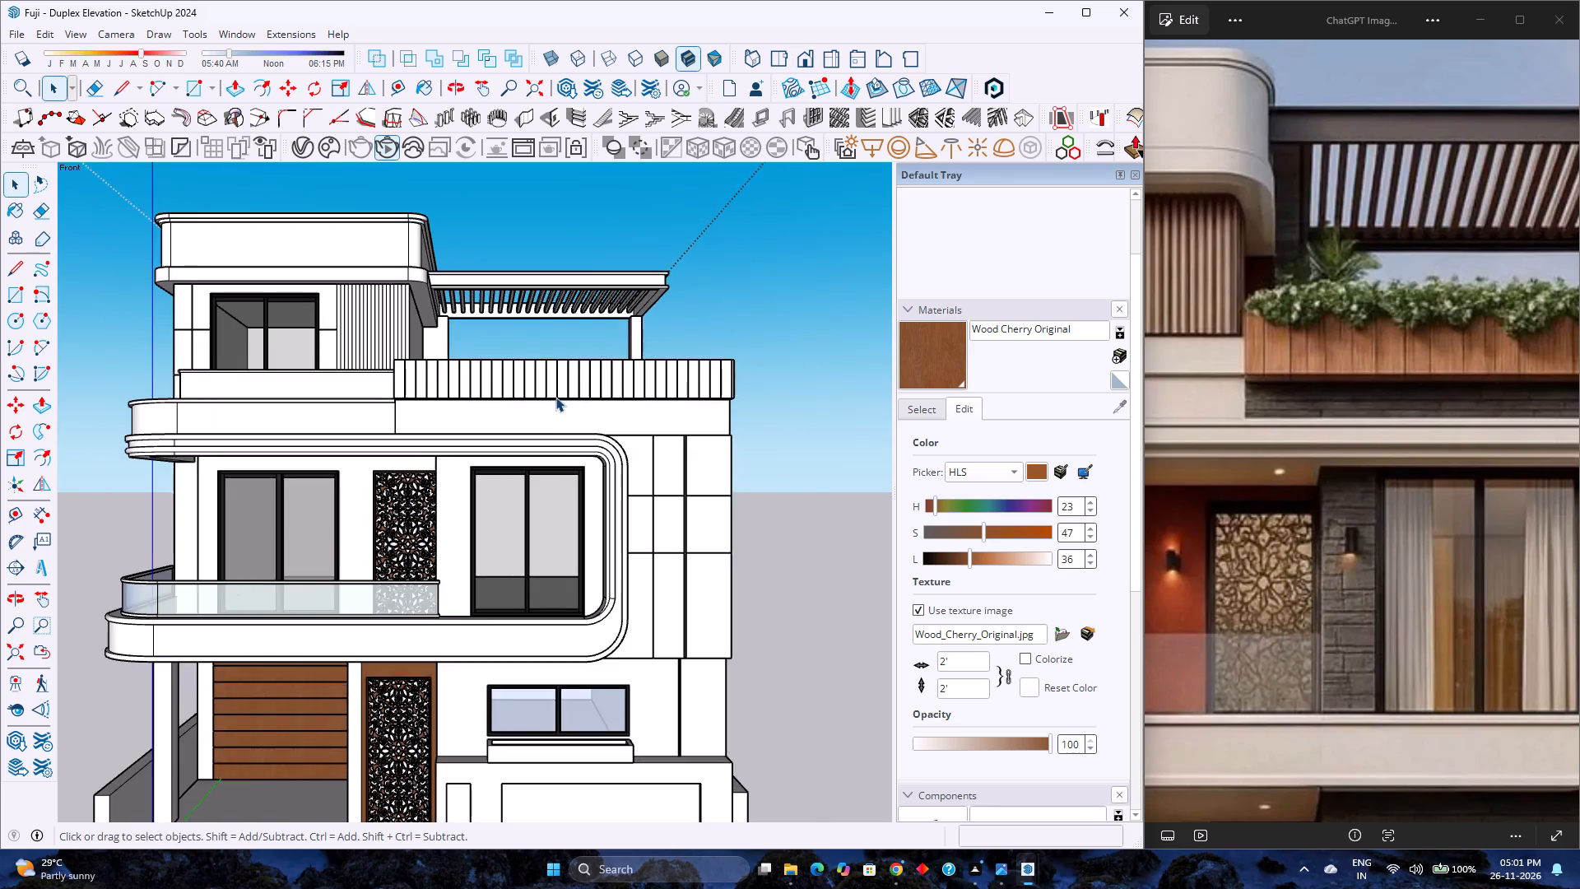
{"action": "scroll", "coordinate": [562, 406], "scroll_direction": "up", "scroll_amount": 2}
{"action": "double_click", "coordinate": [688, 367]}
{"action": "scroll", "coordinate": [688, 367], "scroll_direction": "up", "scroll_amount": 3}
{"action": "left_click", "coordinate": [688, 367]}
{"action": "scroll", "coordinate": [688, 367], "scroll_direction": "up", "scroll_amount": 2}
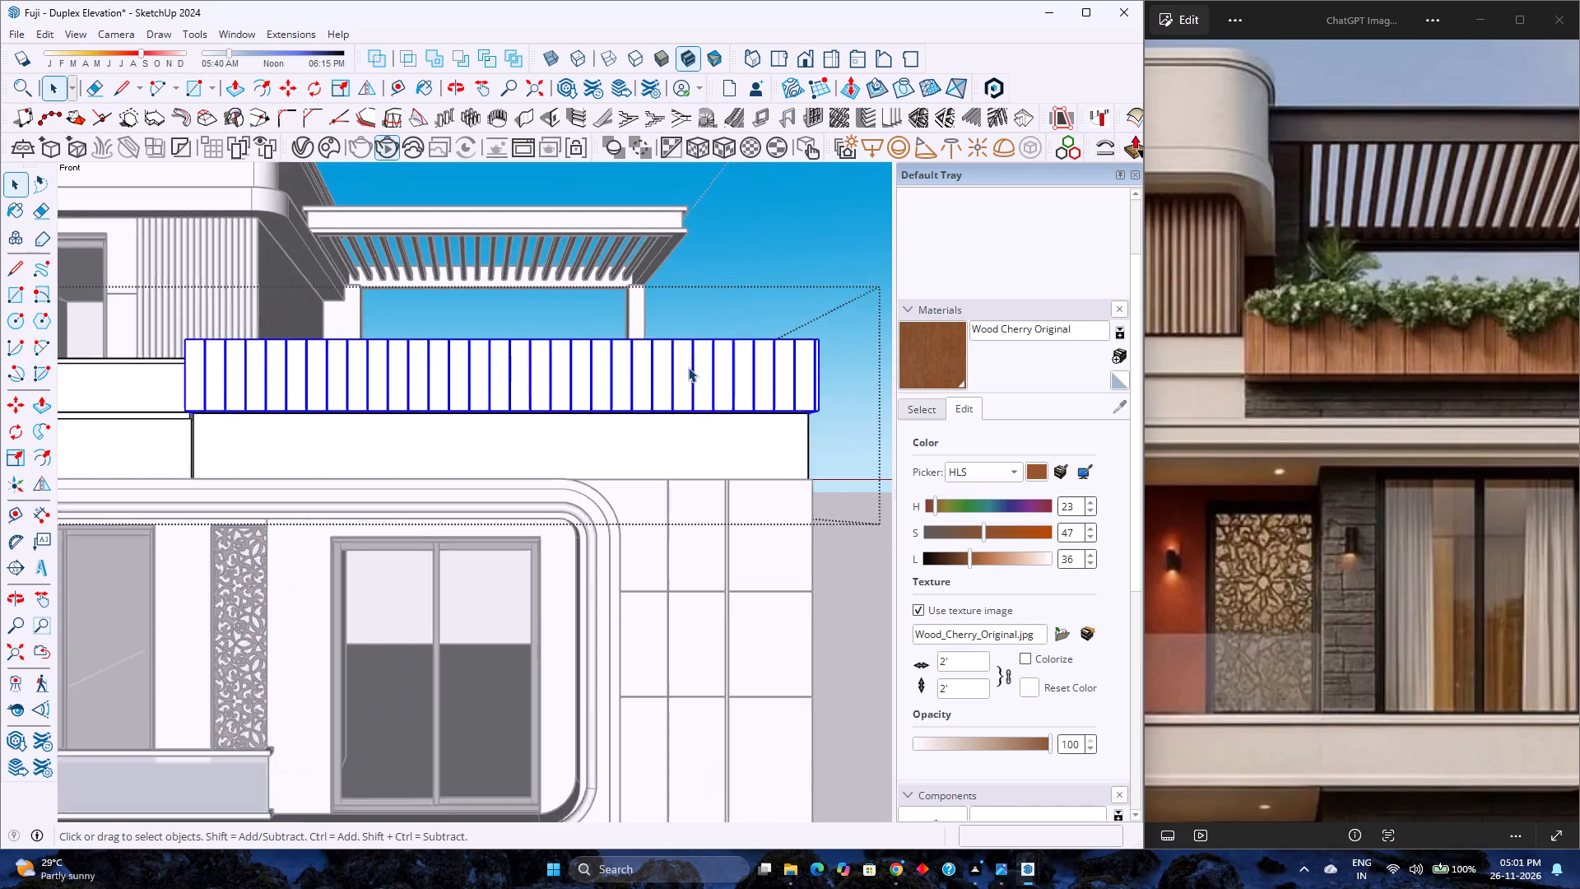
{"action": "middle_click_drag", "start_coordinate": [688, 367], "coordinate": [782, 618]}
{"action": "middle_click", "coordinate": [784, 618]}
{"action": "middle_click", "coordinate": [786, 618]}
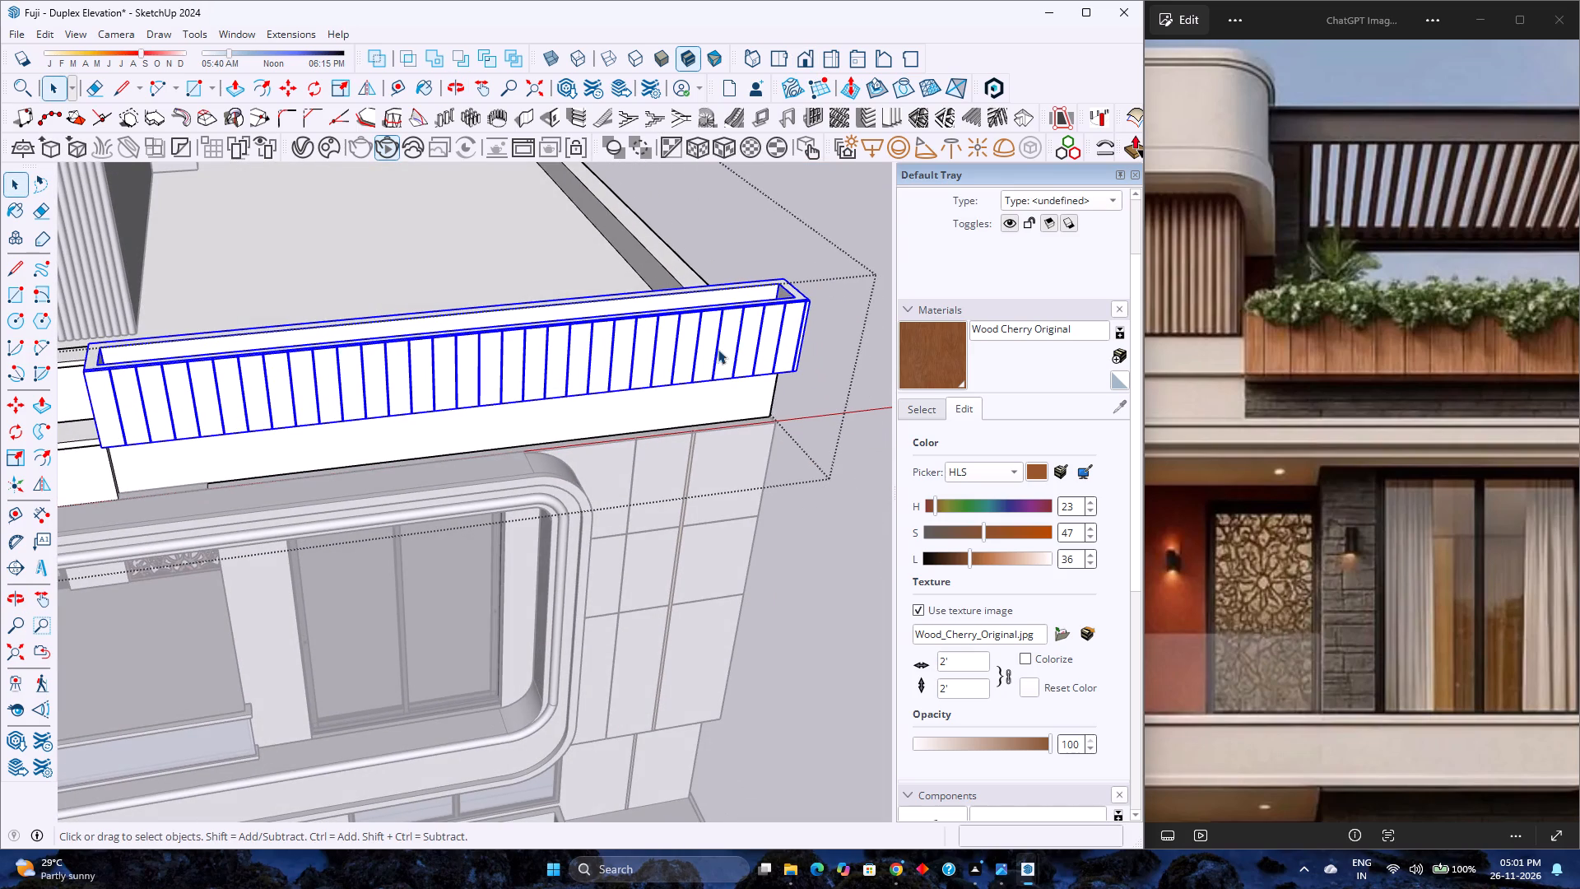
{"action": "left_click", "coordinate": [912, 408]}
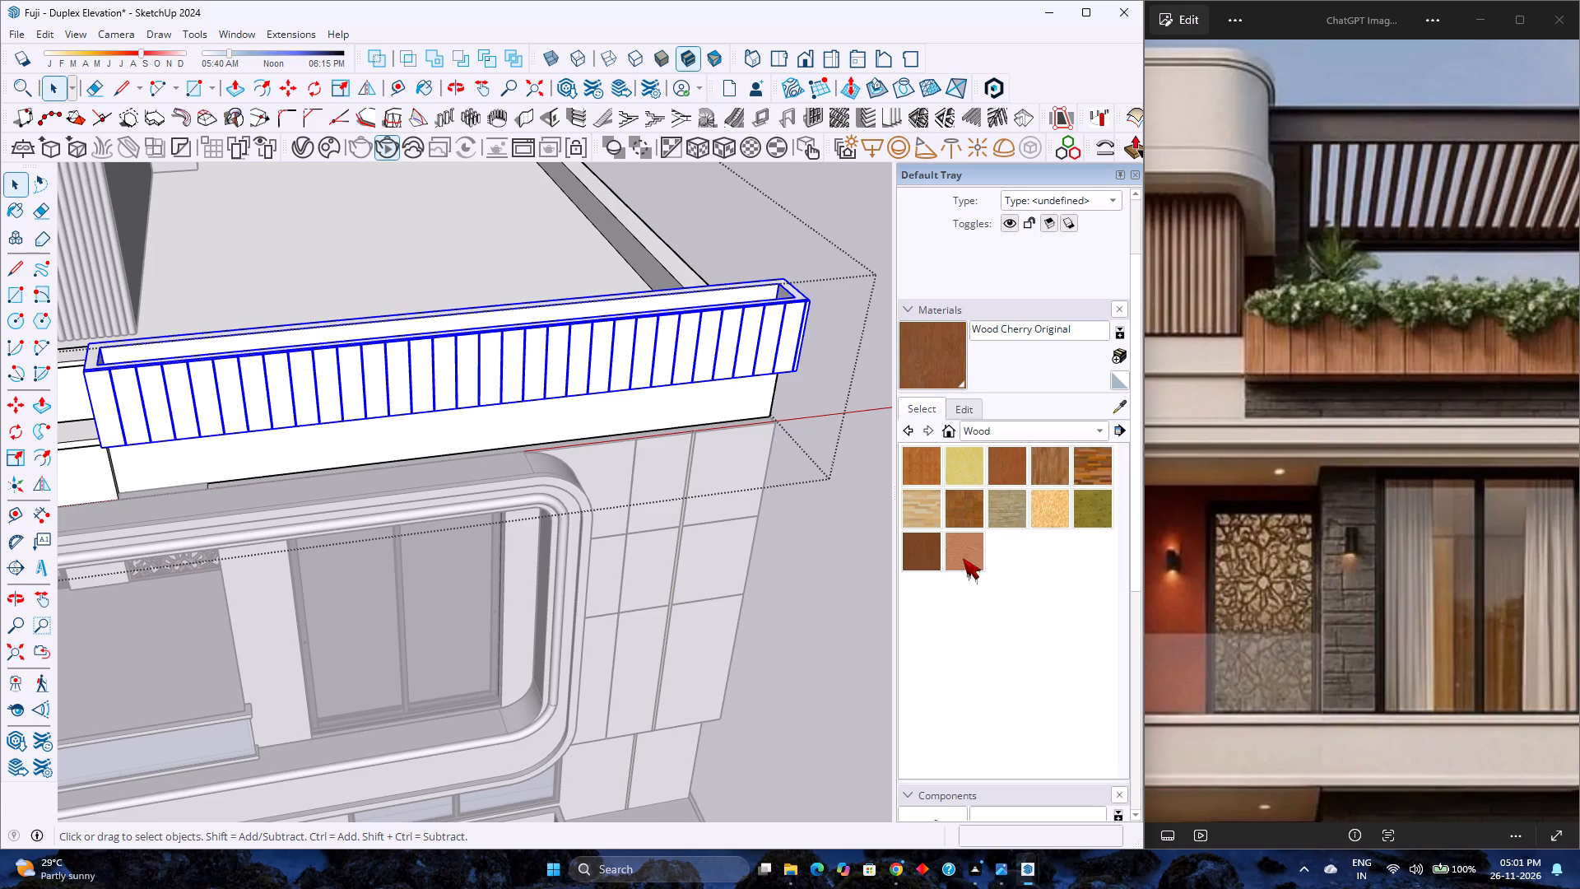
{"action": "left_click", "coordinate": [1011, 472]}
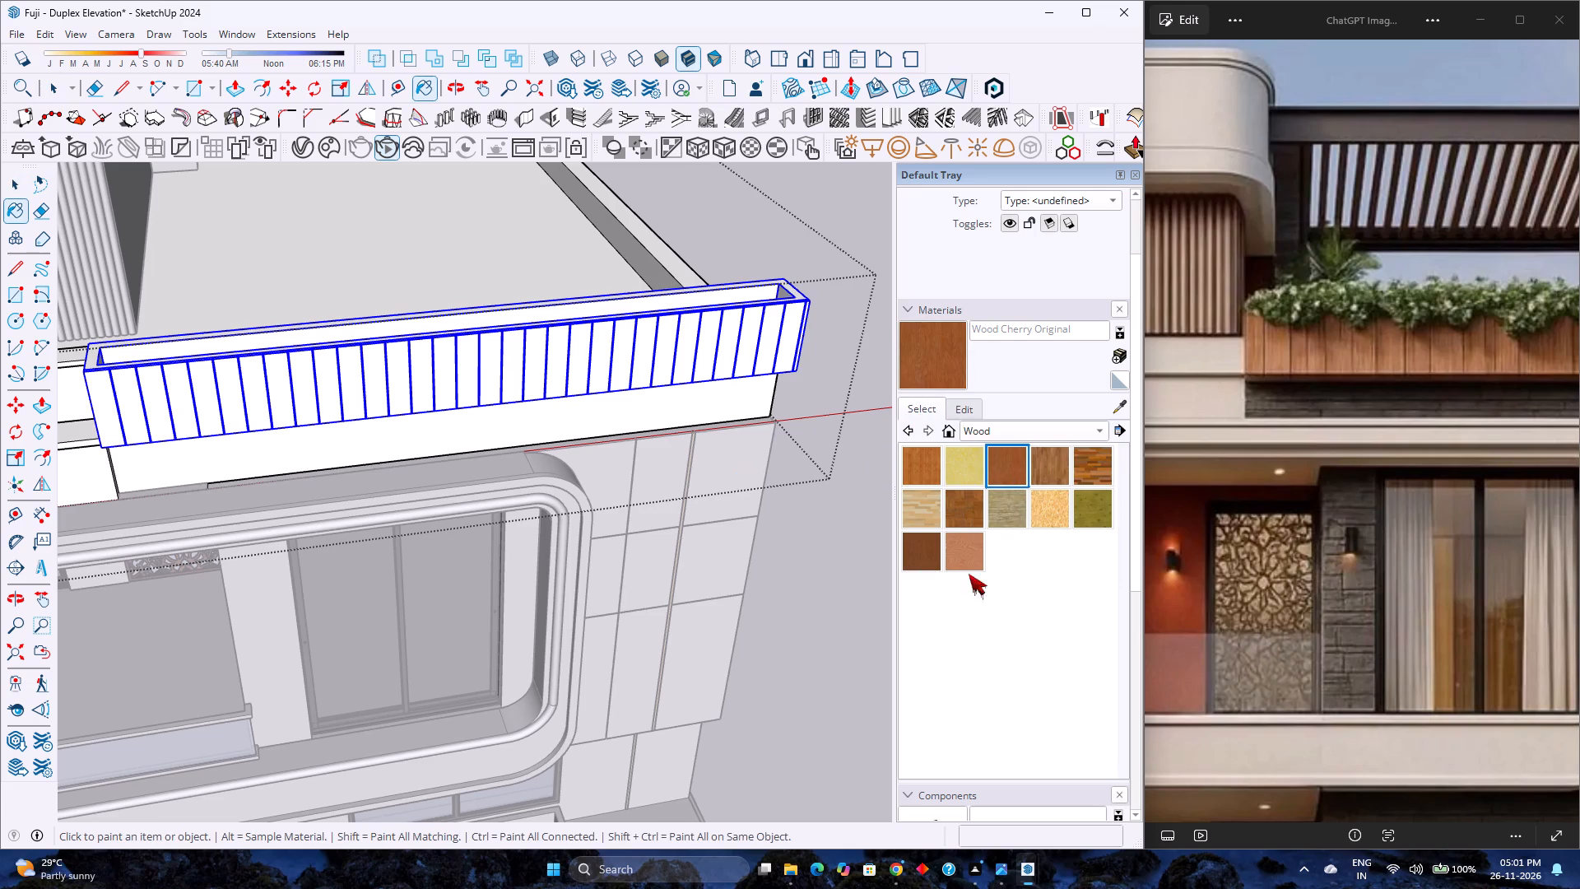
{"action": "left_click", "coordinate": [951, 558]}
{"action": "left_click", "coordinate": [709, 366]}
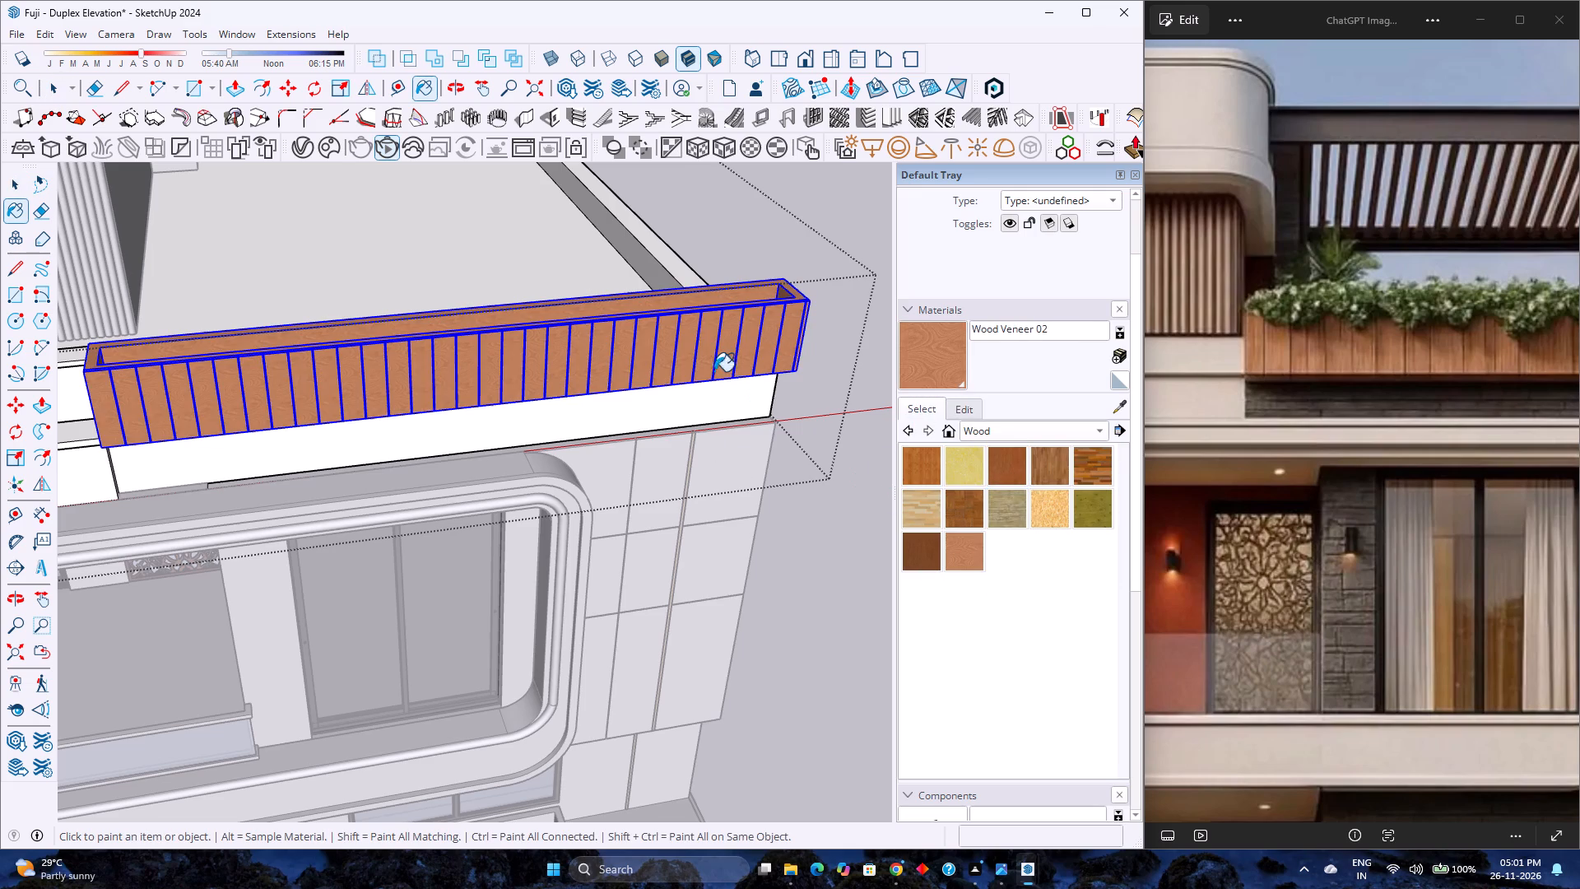
Paint the plank-clad terrace planter with Wood Cherry Original.
{"action": "left_click", "coordinate": [1019, 471]}
{"action": "left_click", "coordinate": [709, 382]}
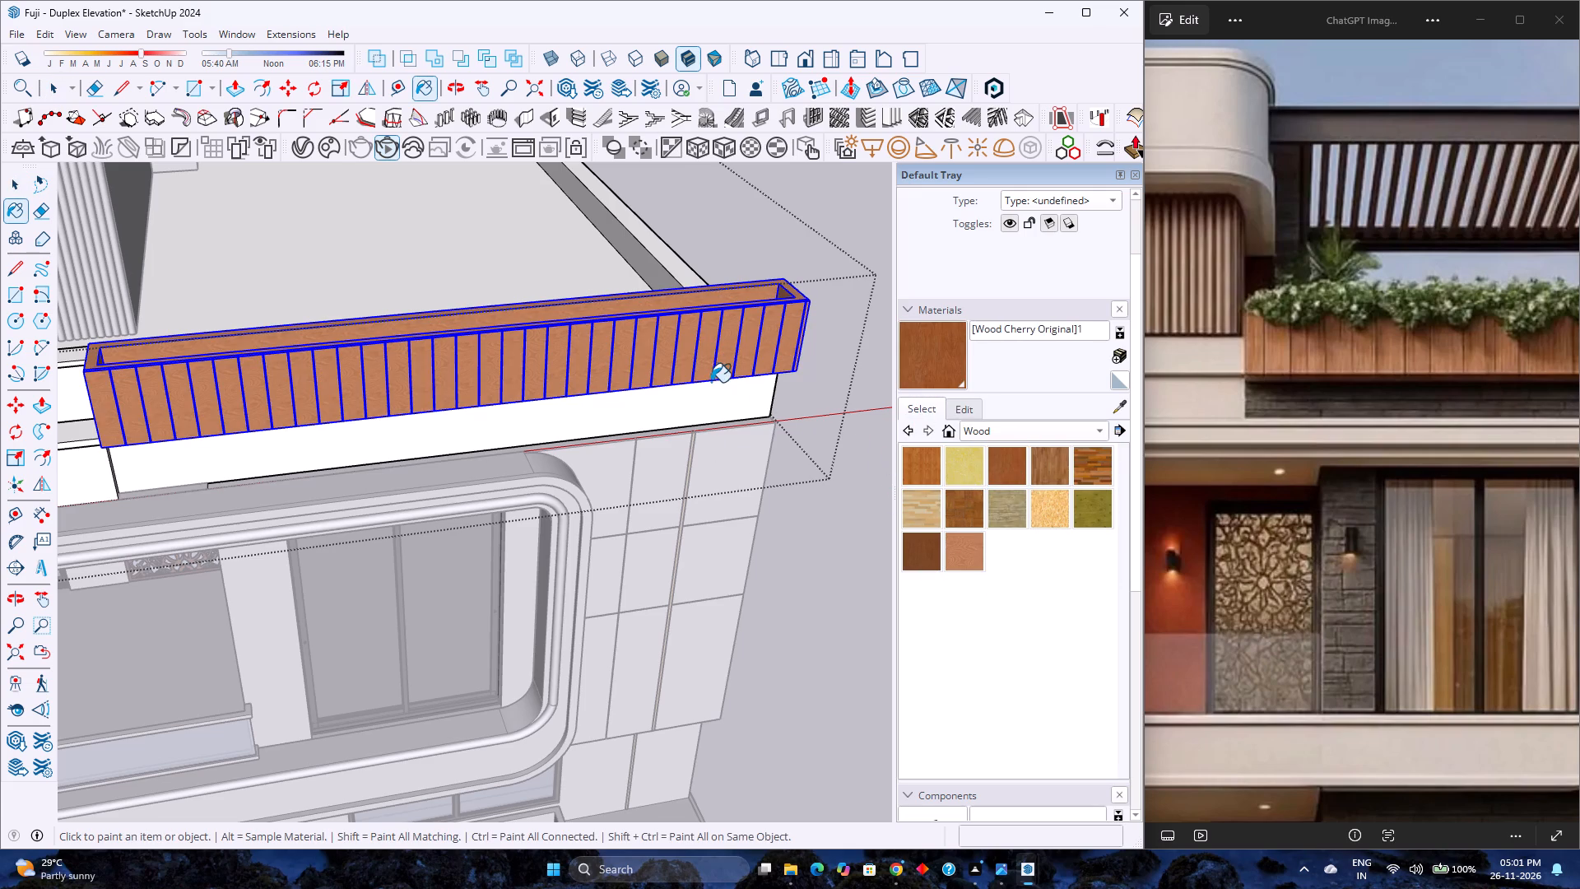
Adjust the planter's cherry wood material to saturation 37 and lightness 49.
{"action": "left_click", "coordinate": [958, 409]}
{"action": "left_click_drag", "start_coordinate": [989, 558], "coordinate": [1001, 565]}
{"action": "left_click_drag", "start_coordinate": [996, 534], "coordinate": [989, 538]}
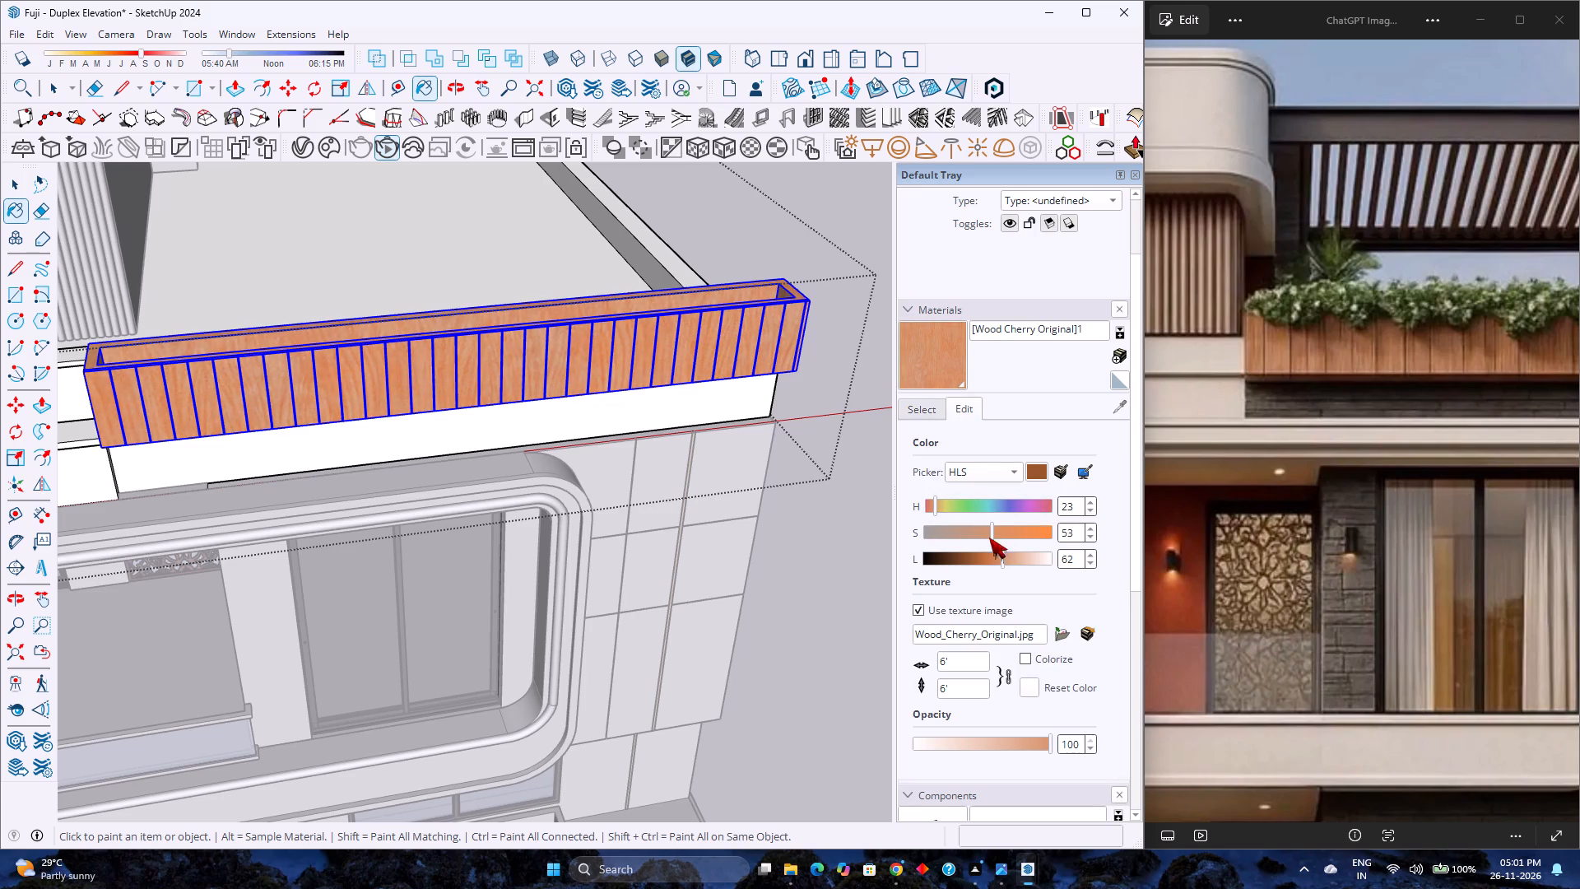
{"action": "left_click_drag", "start_coordinate": [989, 538], "coordinate": [972, 539]}
{"action": "left_click", "coordinate": [986, 556]}
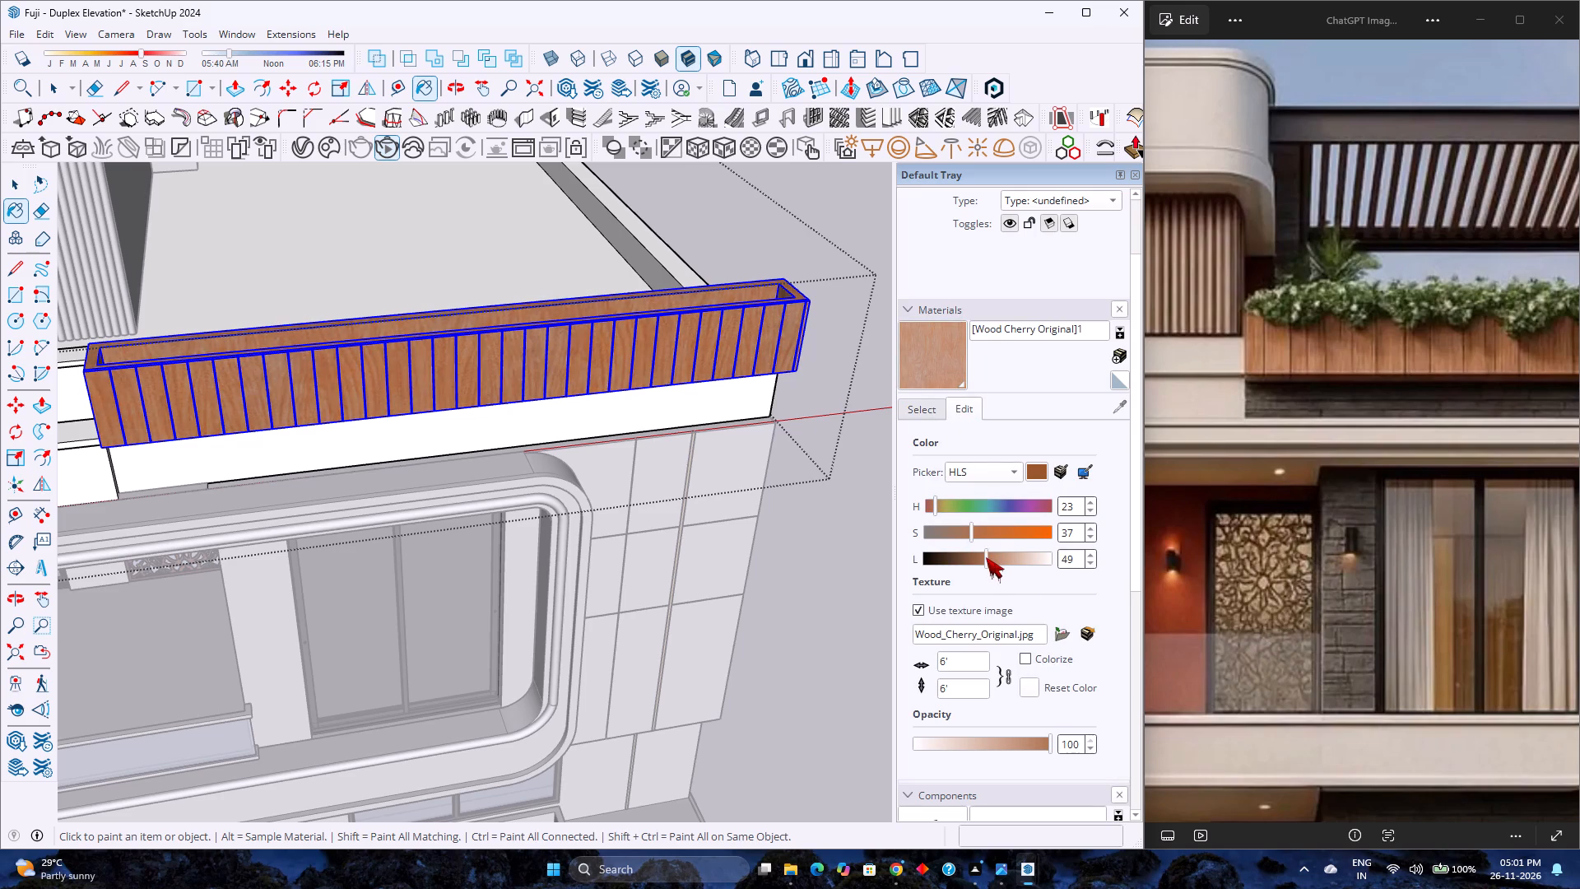
Adjust the Wood Cherry Original material to saturation 36 and lightness 52 and apply it to the plank-clad terrace planter.
{"action": "left_click", "coordinate": [969, 529]}
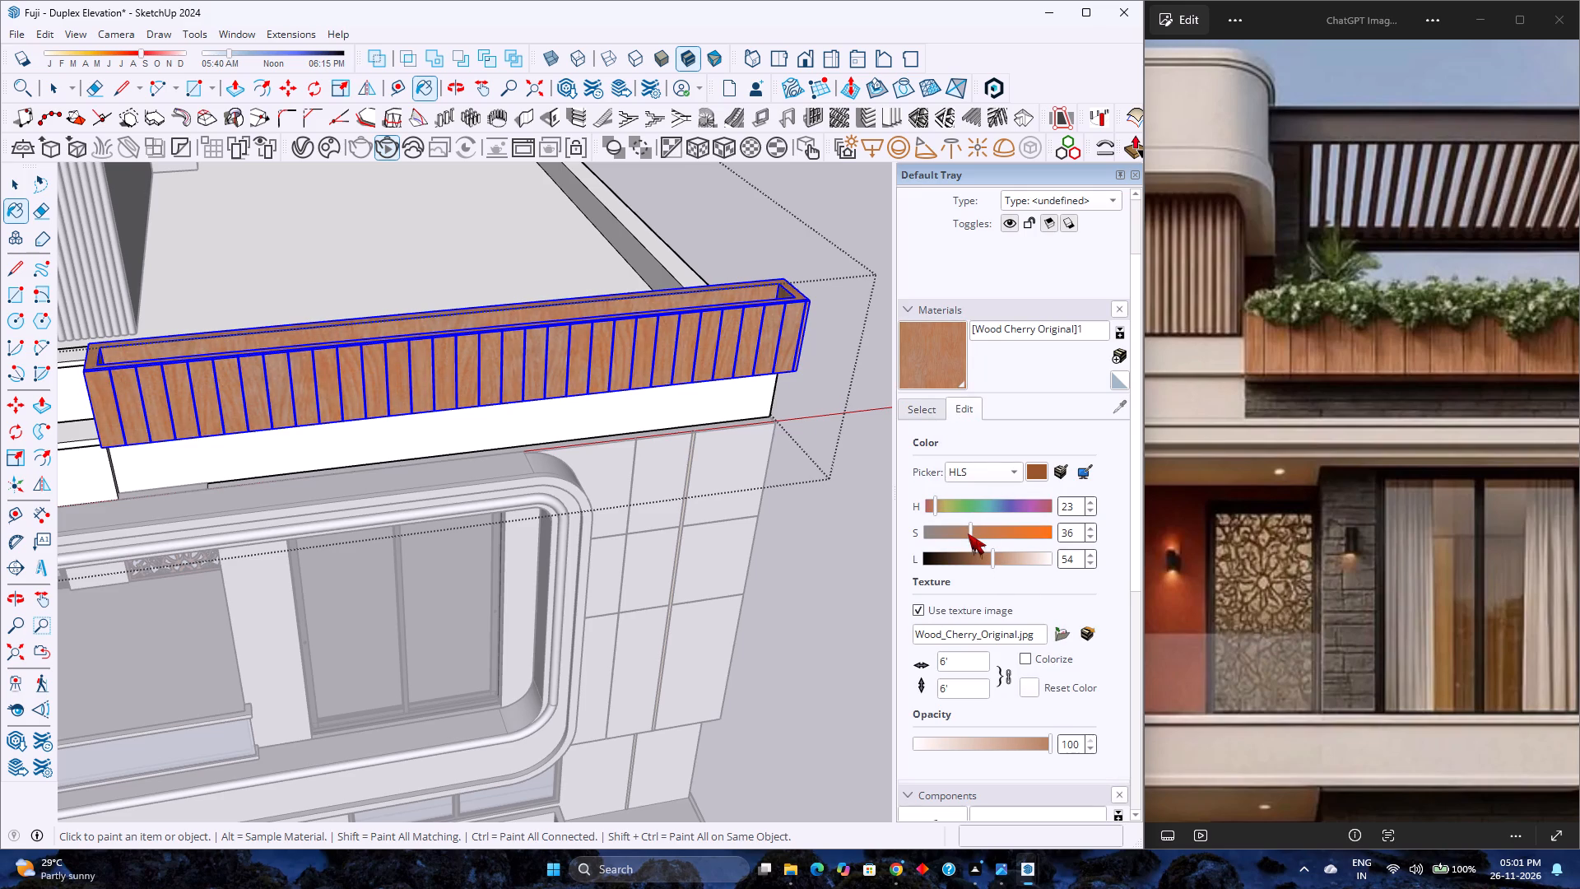
{"action": "left_click", "coordinate": [989, 560]}
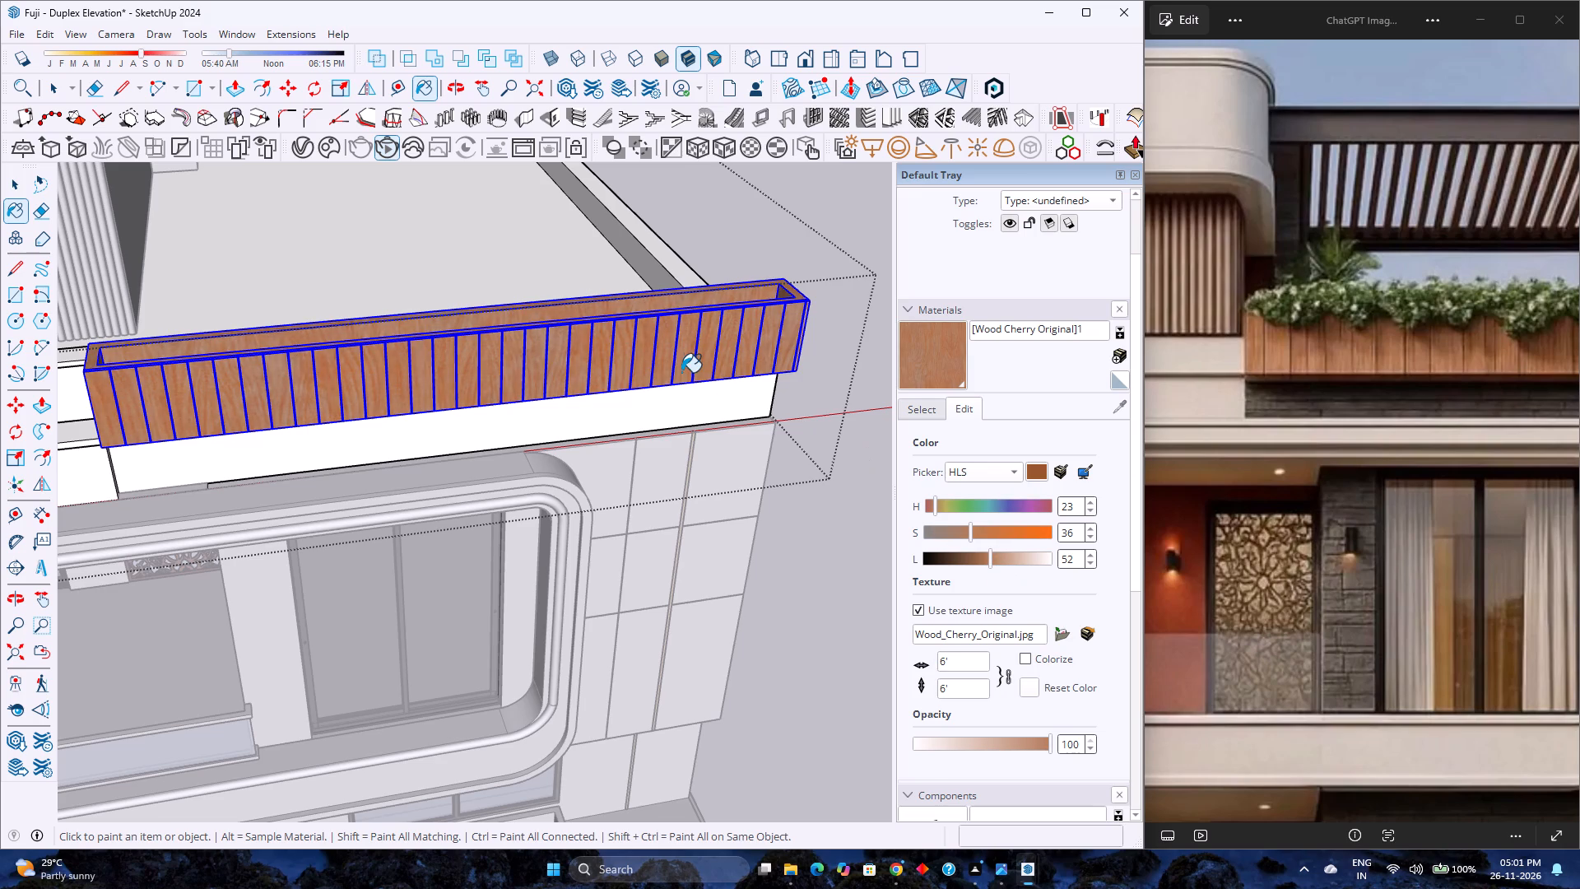
{"action": "left_click", "coordinate": [684, 363]}
{"action": "key", "text": "space"}
{"action": "key", "text": "Escape"}
{"action": "scroll", "coordinate": [532, 319], "scroll_direction": "down", "scroll_amount": 9}
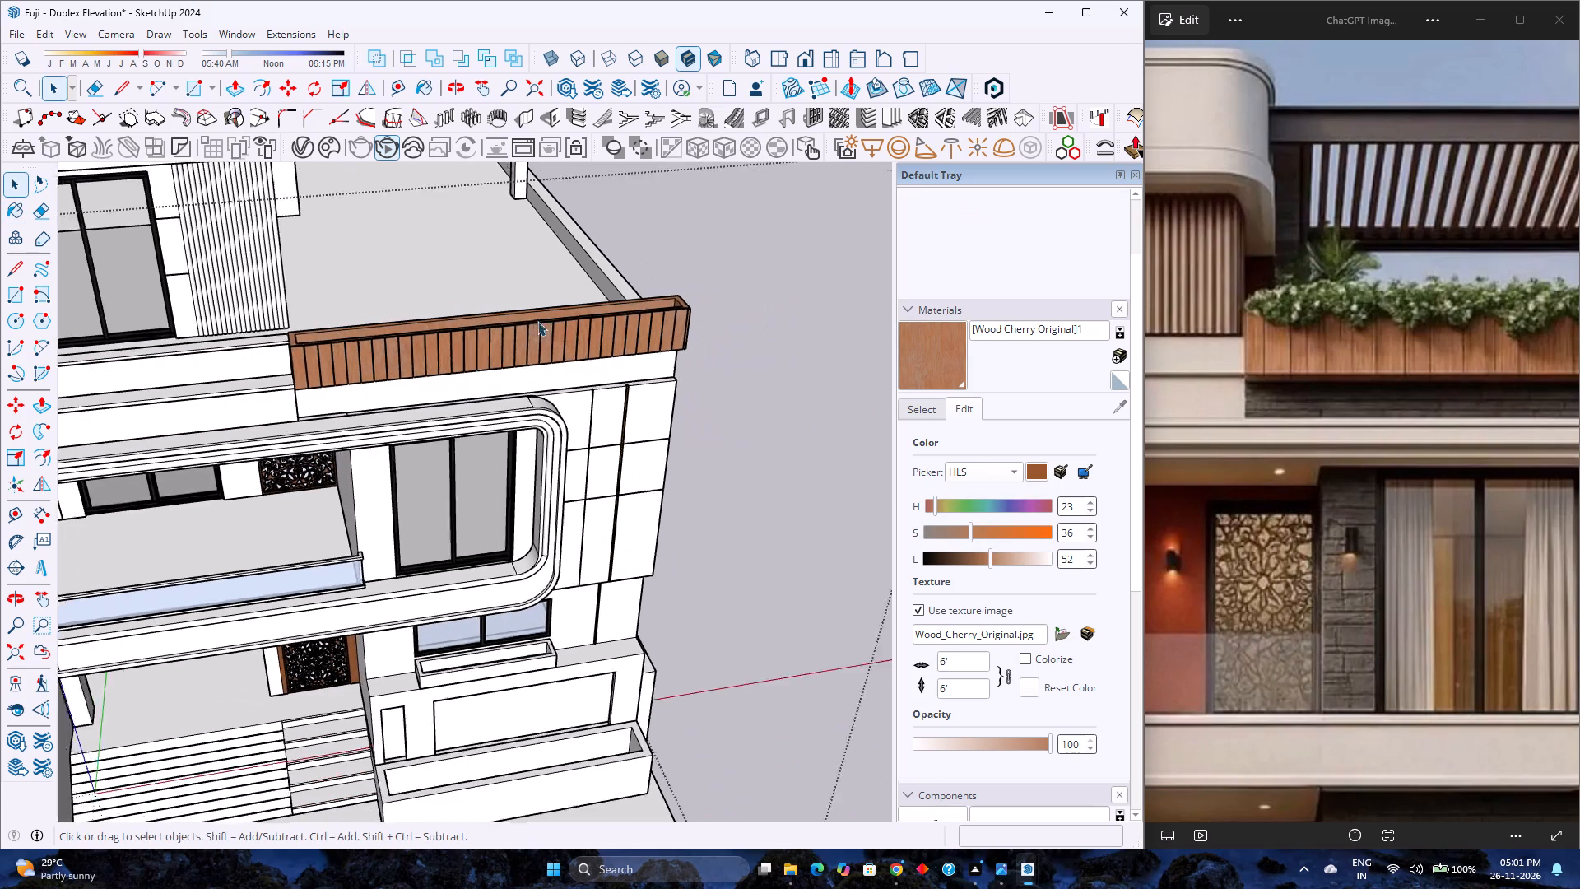
{"action": "left_click", "coordinate": [722, 416]}
{"action": "key", "text": "Escape"}
Set the front view of the whole house and save the model.
{"action": "scroll", "coordinate": [724, 425], "scroll_direction": "down", "scroll_amount": 4}
{"action": "middle_click_drag", "start_coordinate": [713, 440], "coordinate": [611, 327]}
{"action": "middle_click", "coordinate": [606, 318]}
{"action": "scroll", "coordinate": [604, 304], "scroll_direction": "down", "scroll_amount": 4}
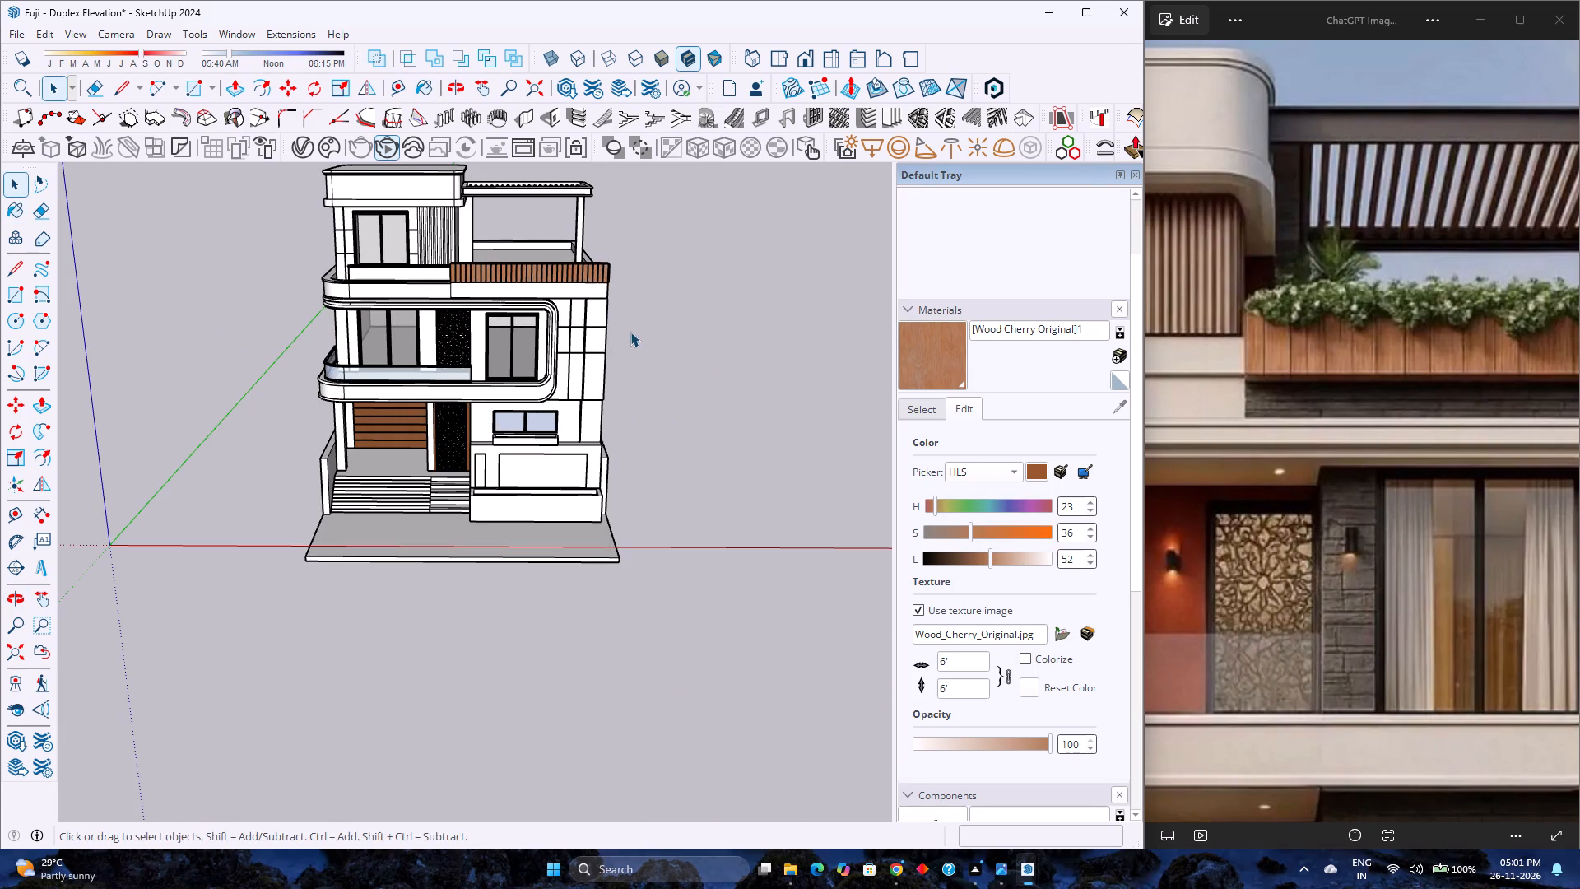
{"action": "left_click", "coordinate": [811, 56]}
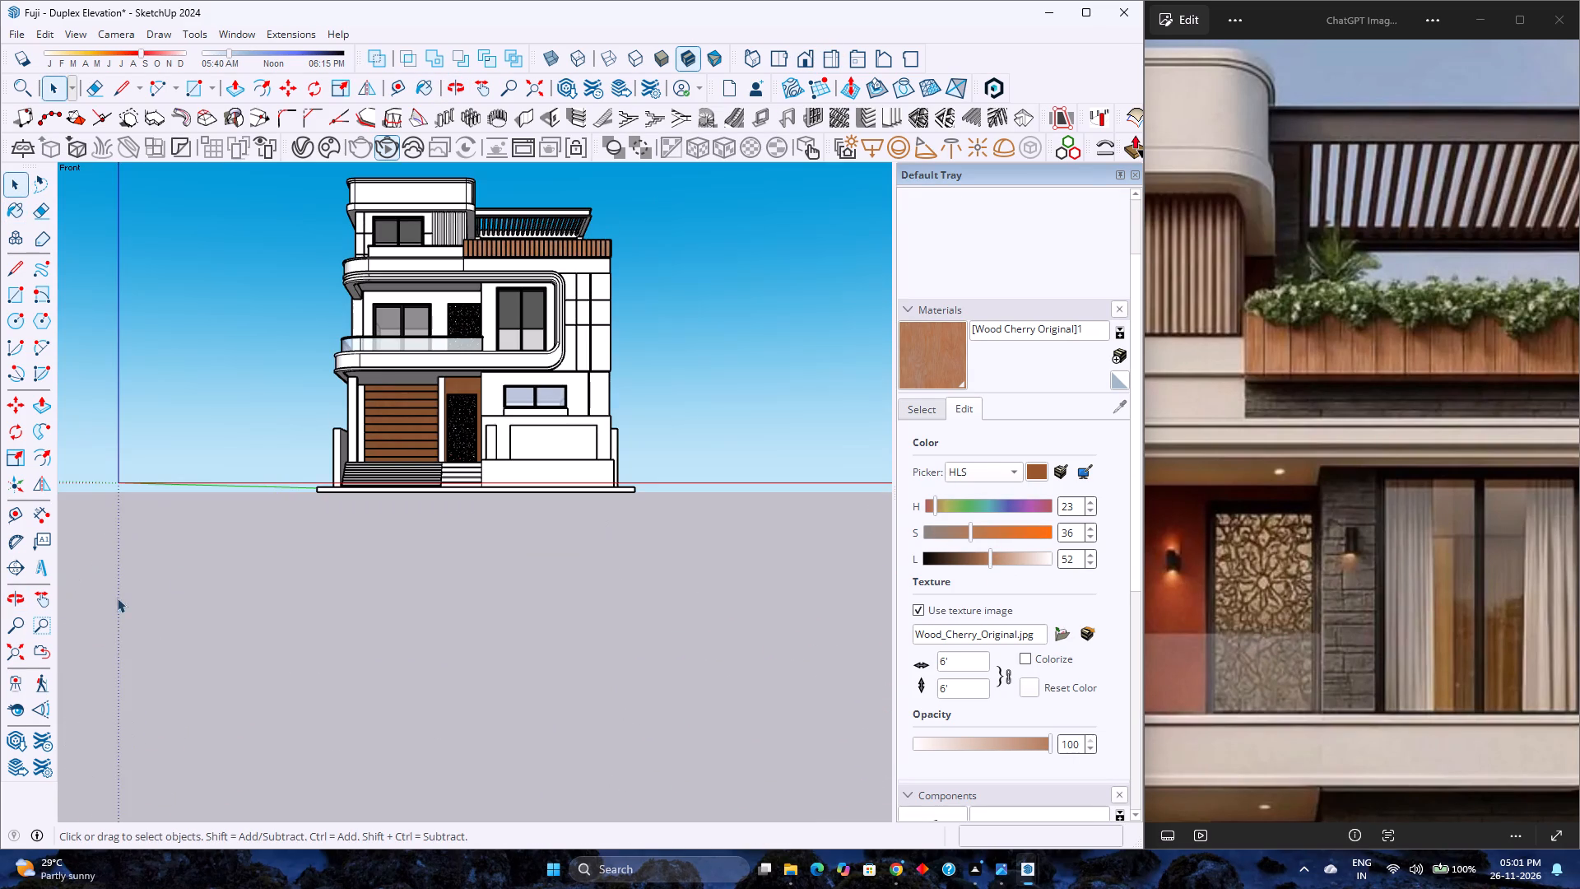
{"action": "left_click", "coordinate": [16, 659]}
{"action": "key", "text": "ctrl+s"}
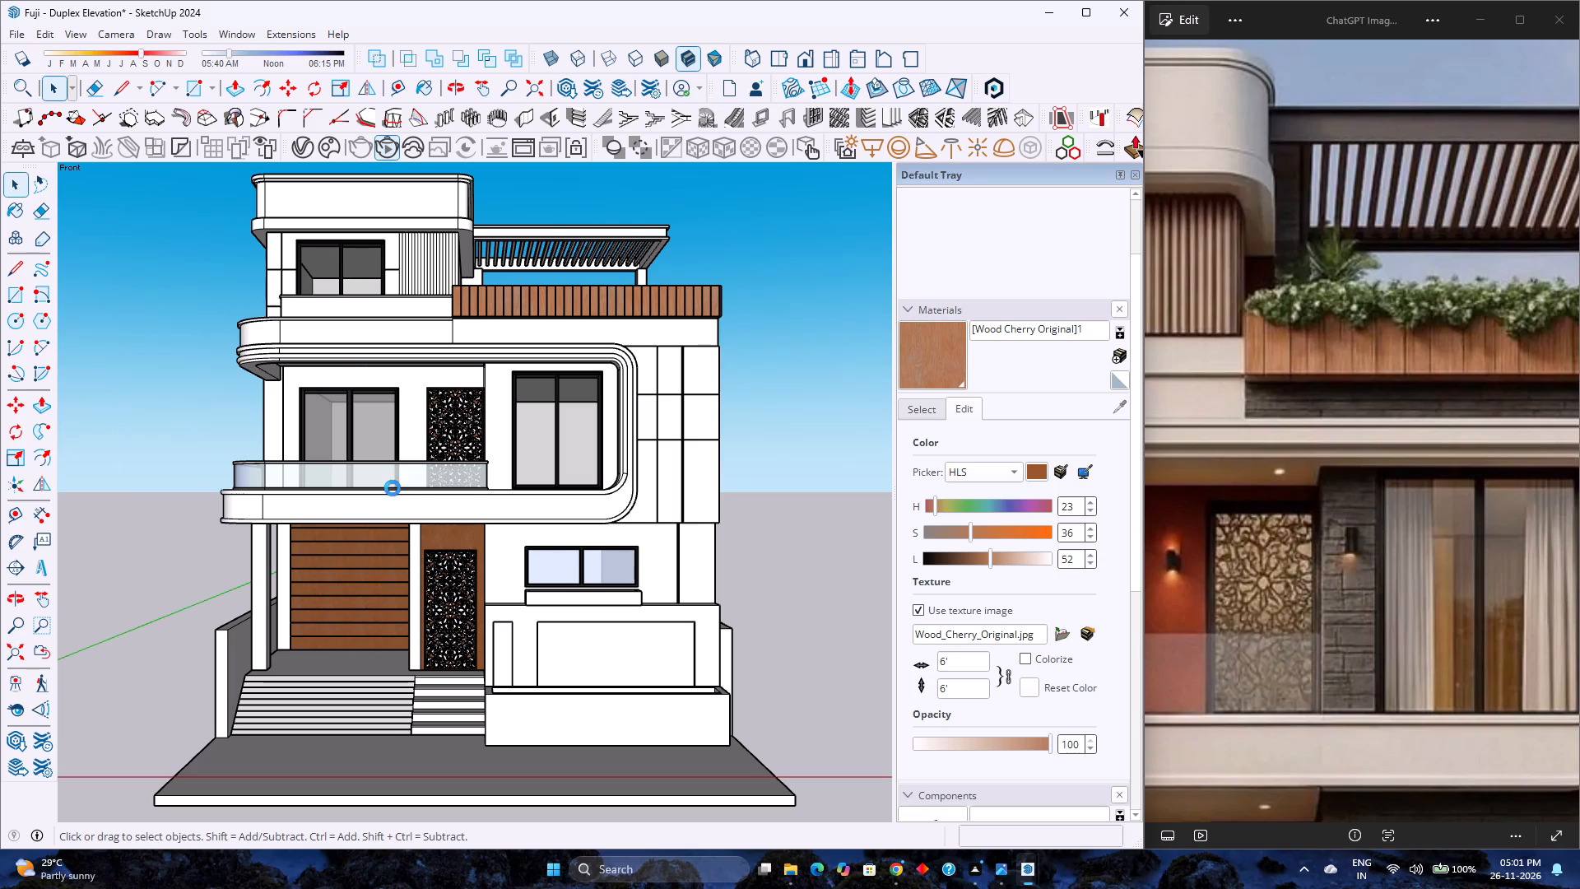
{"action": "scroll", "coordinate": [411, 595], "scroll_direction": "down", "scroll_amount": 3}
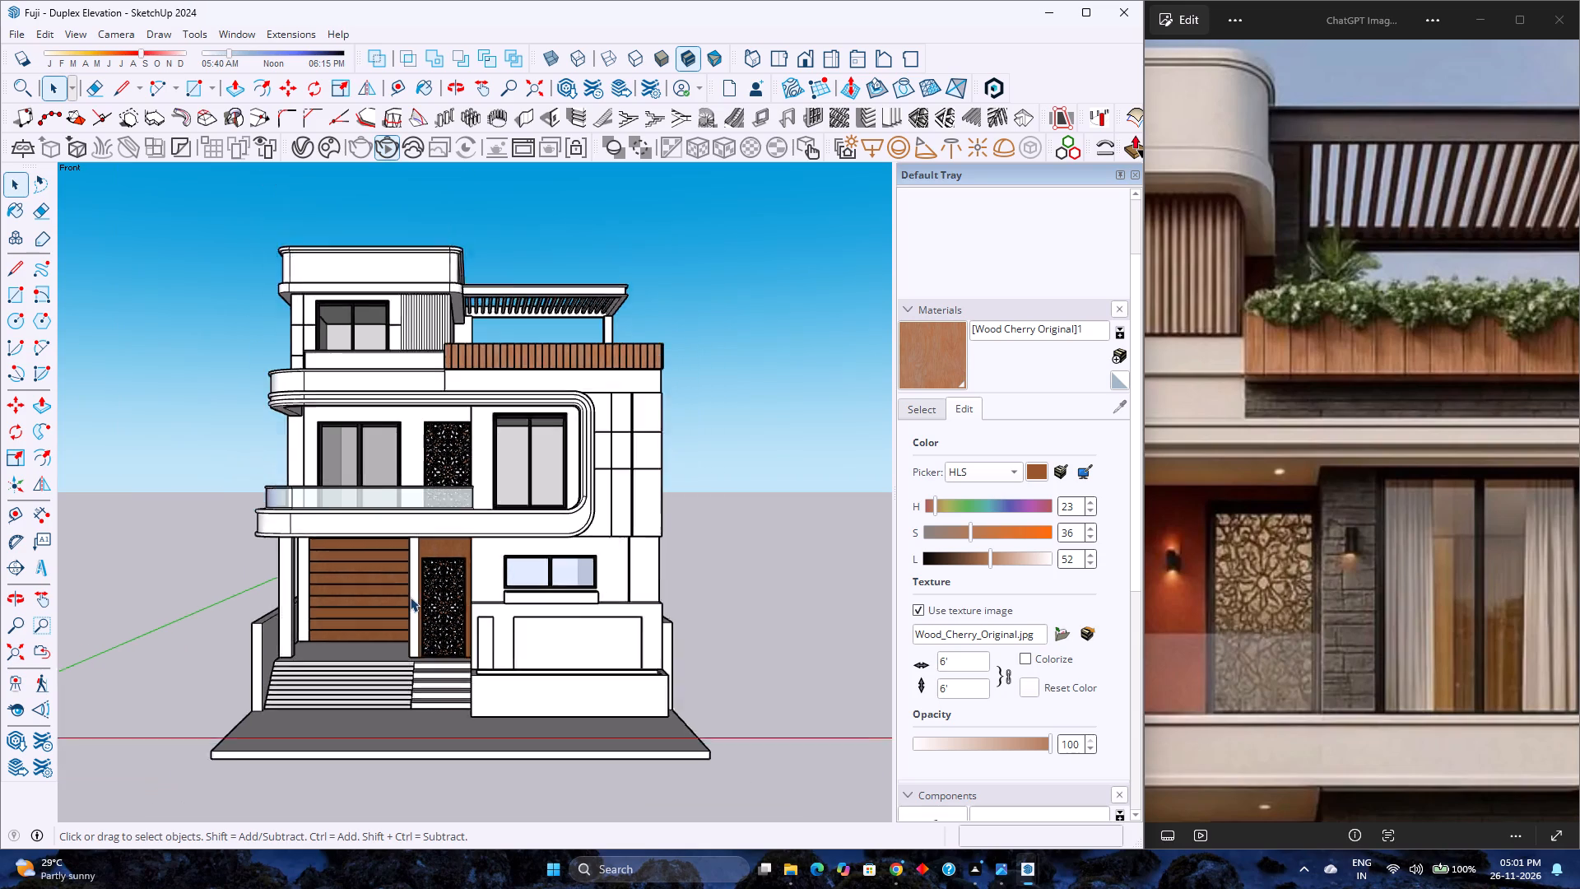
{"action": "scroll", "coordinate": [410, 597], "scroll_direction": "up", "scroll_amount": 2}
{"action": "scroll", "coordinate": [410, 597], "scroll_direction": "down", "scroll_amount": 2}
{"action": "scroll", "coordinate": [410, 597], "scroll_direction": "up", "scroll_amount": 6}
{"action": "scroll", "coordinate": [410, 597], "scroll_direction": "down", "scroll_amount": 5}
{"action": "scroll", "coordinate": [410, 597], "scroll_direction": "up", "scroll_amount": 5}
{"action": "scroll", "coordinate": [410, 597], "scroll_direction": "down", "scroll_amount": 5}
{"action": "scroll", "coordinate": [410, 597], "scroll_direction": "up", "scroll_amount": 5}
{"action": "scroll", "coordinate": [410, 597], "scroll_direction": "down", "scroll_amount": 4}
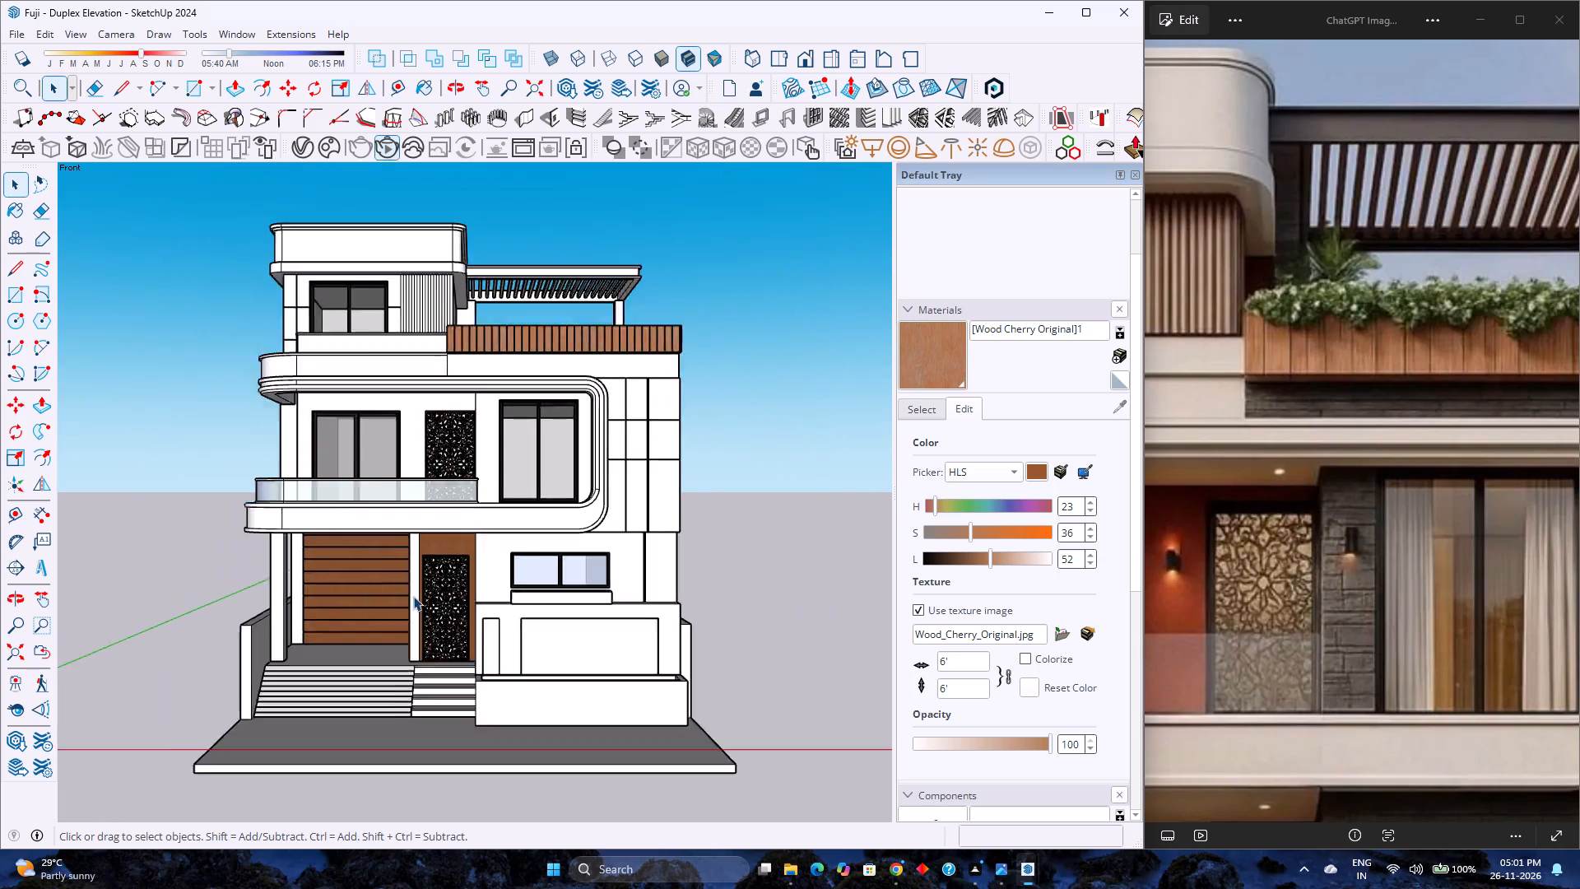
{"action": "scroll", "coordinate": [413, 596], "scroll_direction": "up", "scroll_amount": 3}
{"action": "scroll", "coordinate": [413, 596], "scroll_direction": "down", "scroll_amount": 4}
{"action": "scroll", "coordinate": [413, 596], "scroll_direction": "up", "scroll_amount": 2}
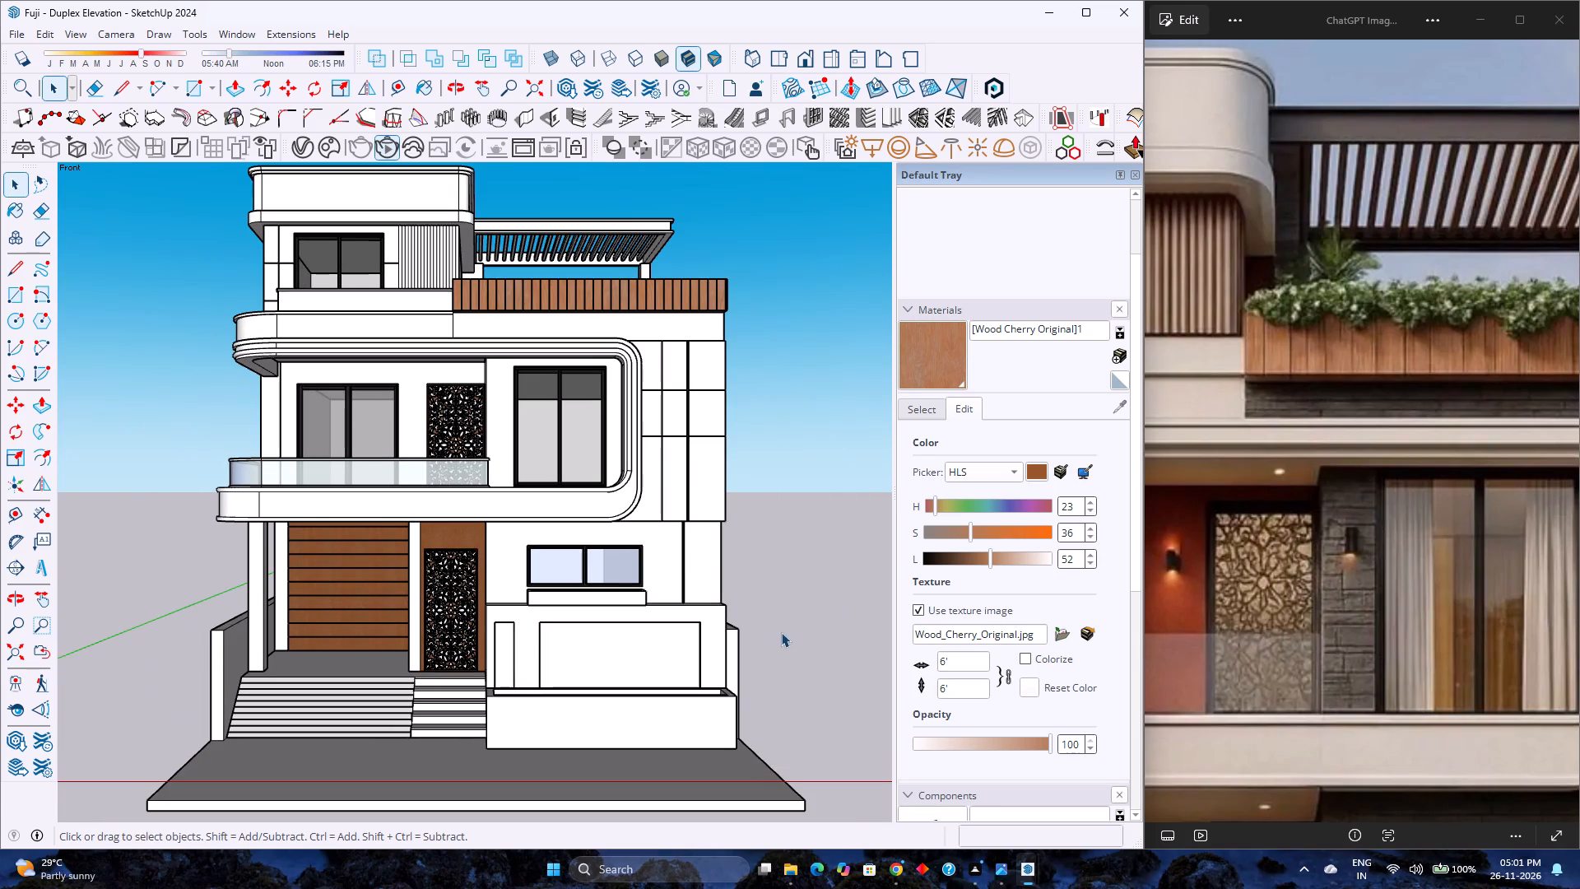
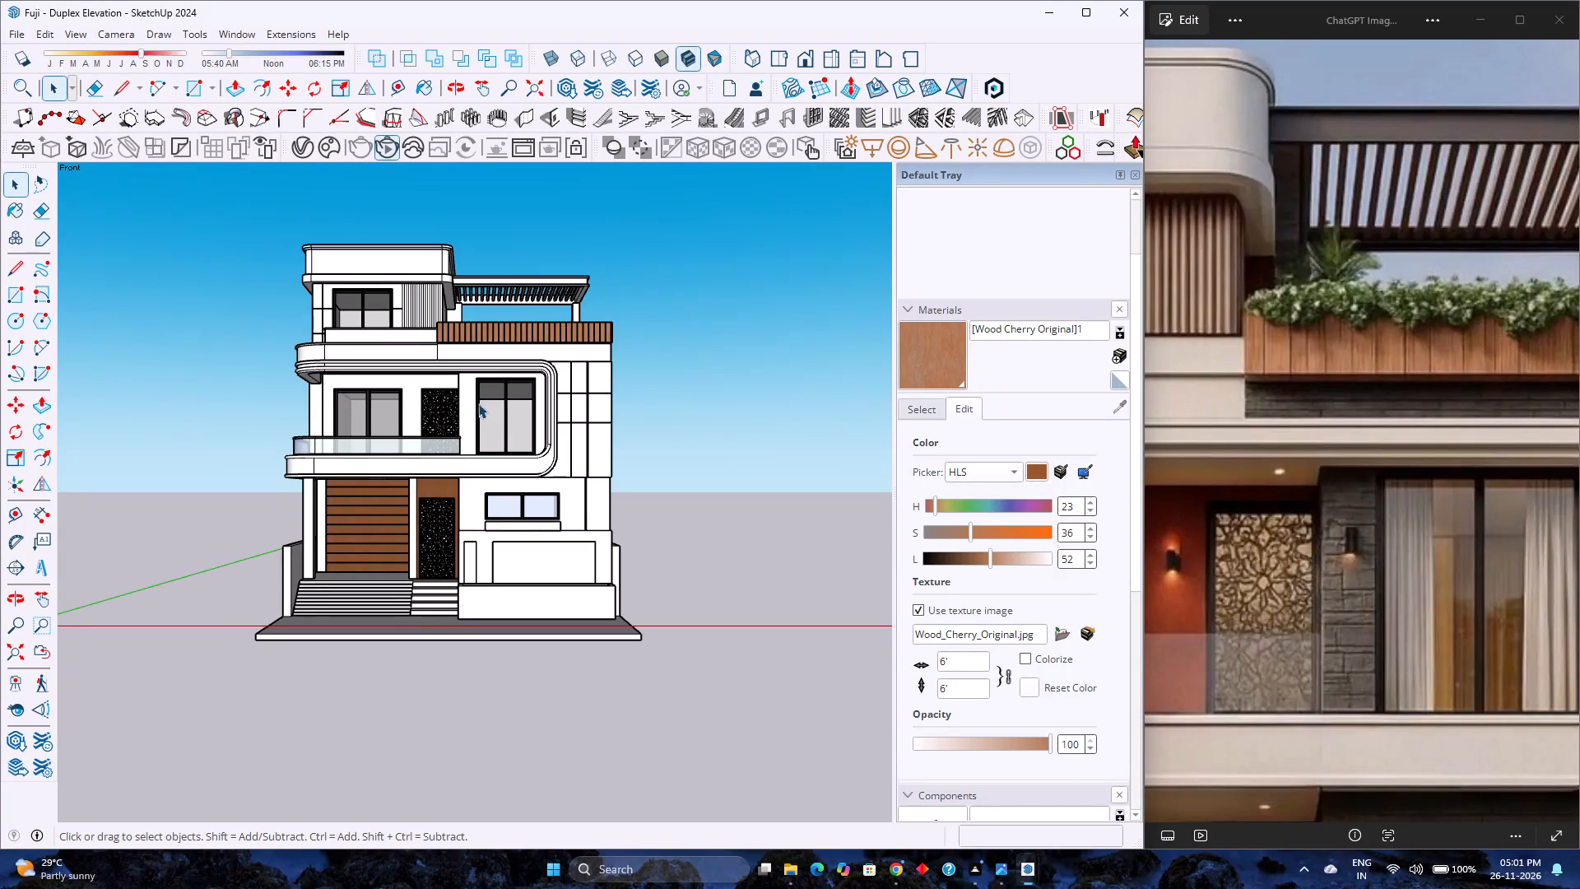
Compare the reference image's front gate and entrance with the model's front elevation.
{"action": "scroll", "coordinate": [507, 408], "scroll_direction": "down", "scroll_amount": 3}
{"action": "scroll", "coordinate": [430, 354], "scroll_direction": "up", "scroll_amount": 6}
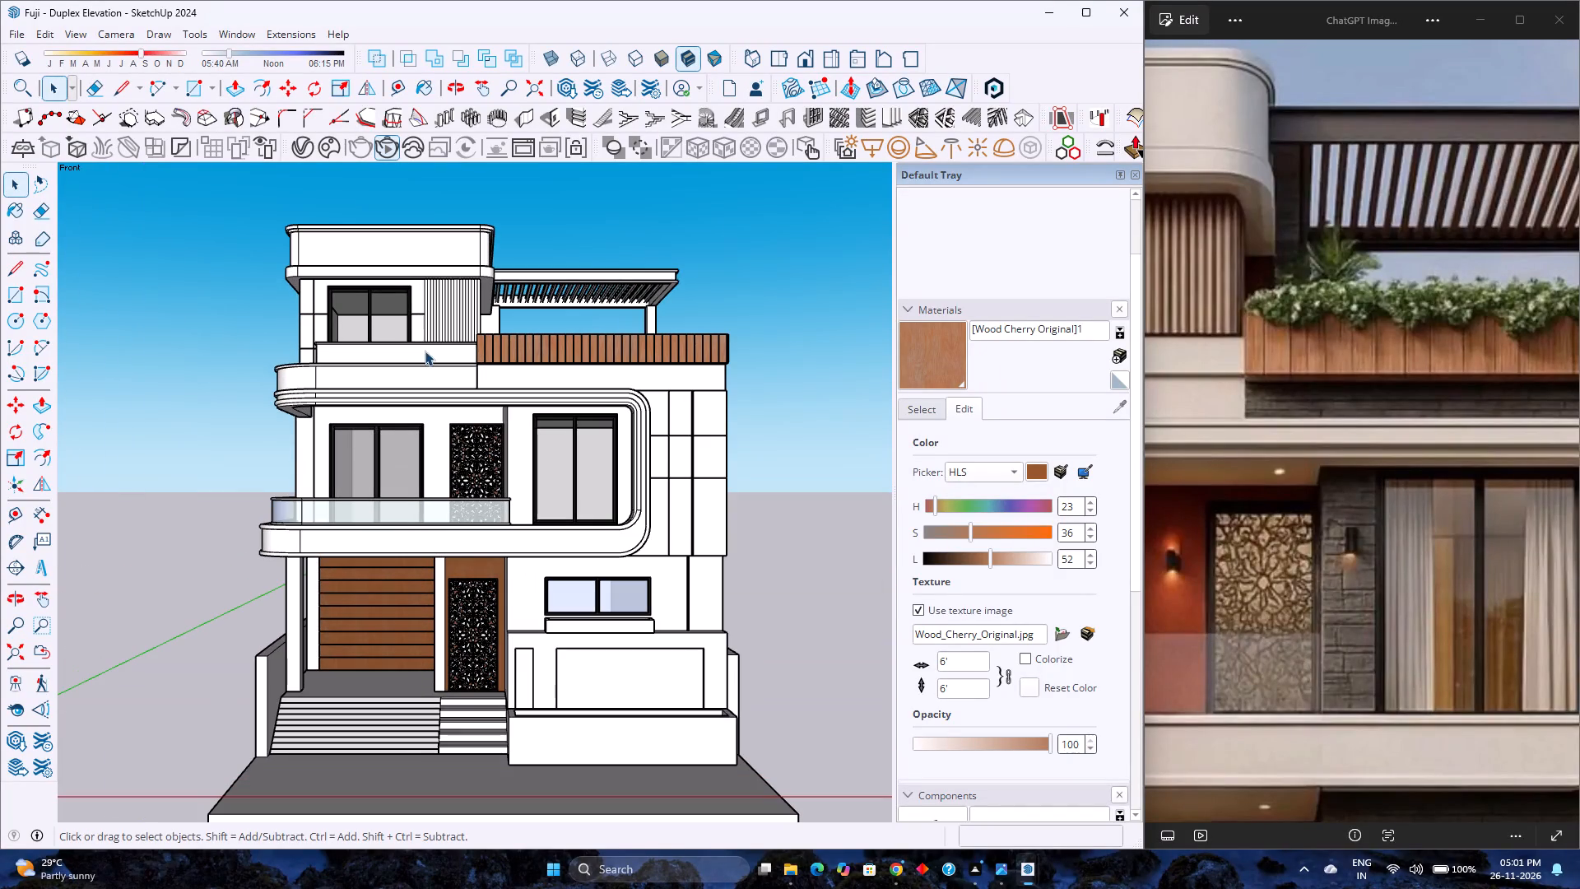
{"action": "scroll", "coordinate": [1257, 403], "scroll_direction": "down", "scroll_amount": 12}
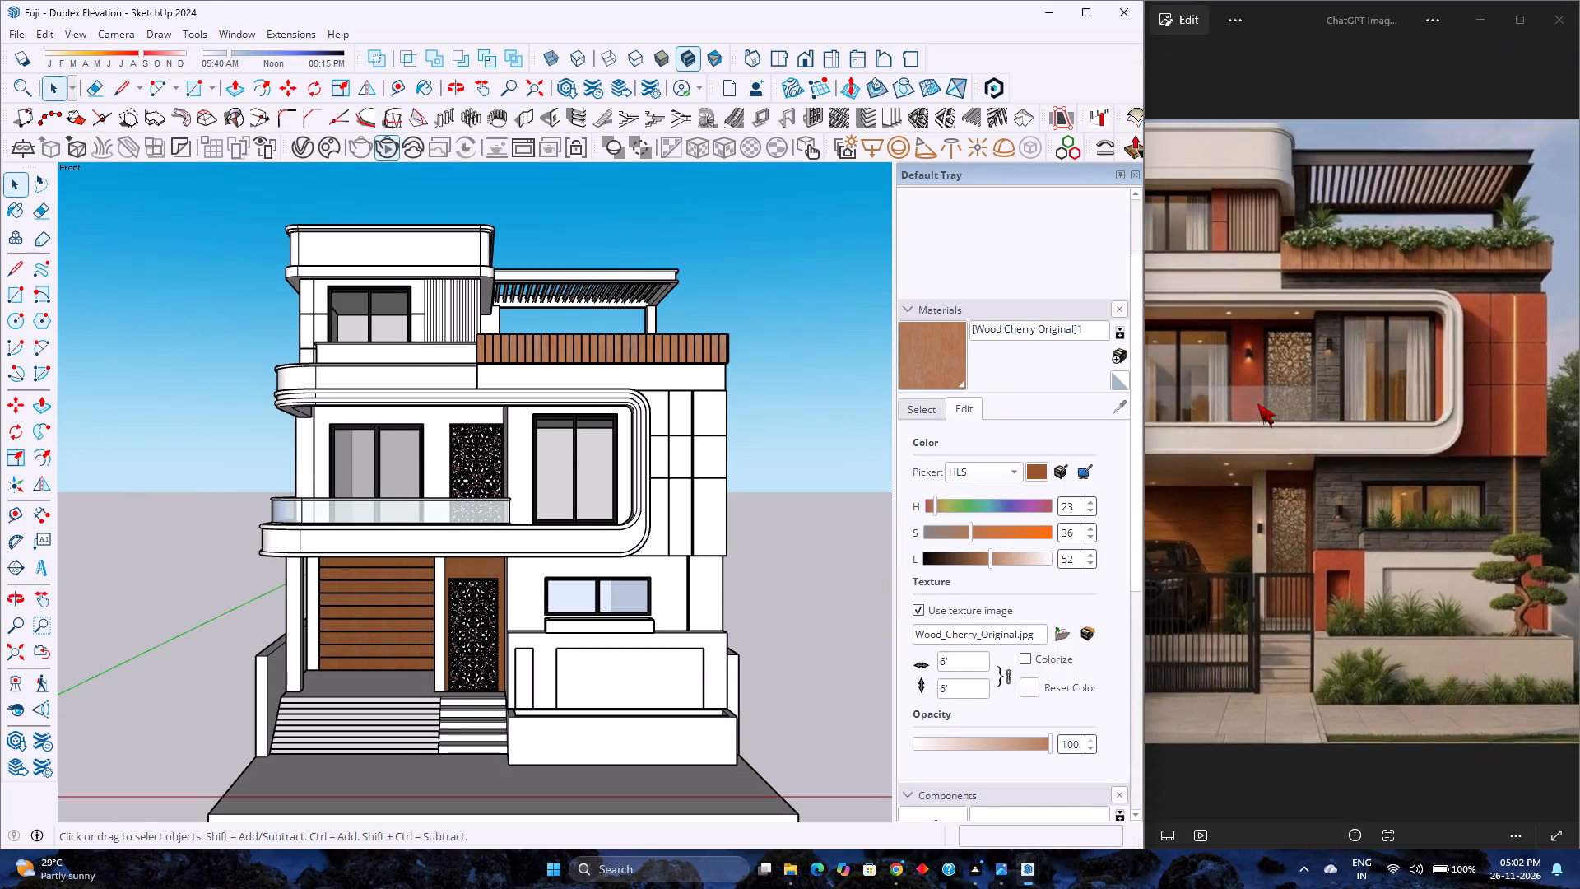
{"action": "scroll", "coordinate": [1257, 403], "scroll_direction": "down", "scroll_amount": 3}
{"action": "scroll", "coordinate": [1257, 286], "scroll_direction": "up", "scroll_amount": 4}
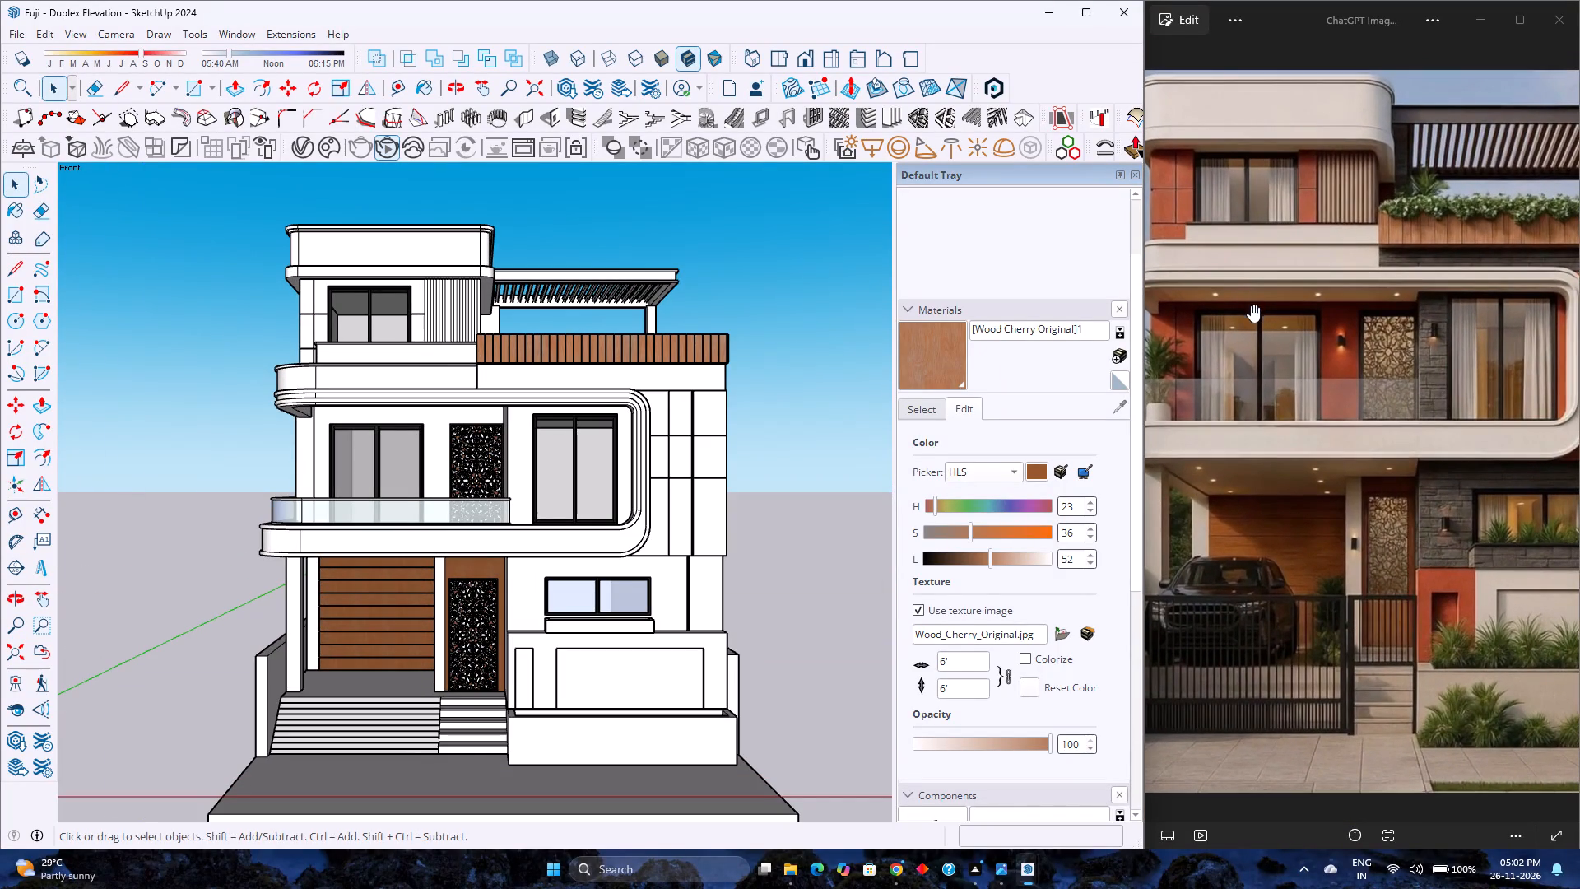
{"action": "scroll", "coordinate": [1271, 454], "scroll_direction": "up", "scroll_amount": 2}
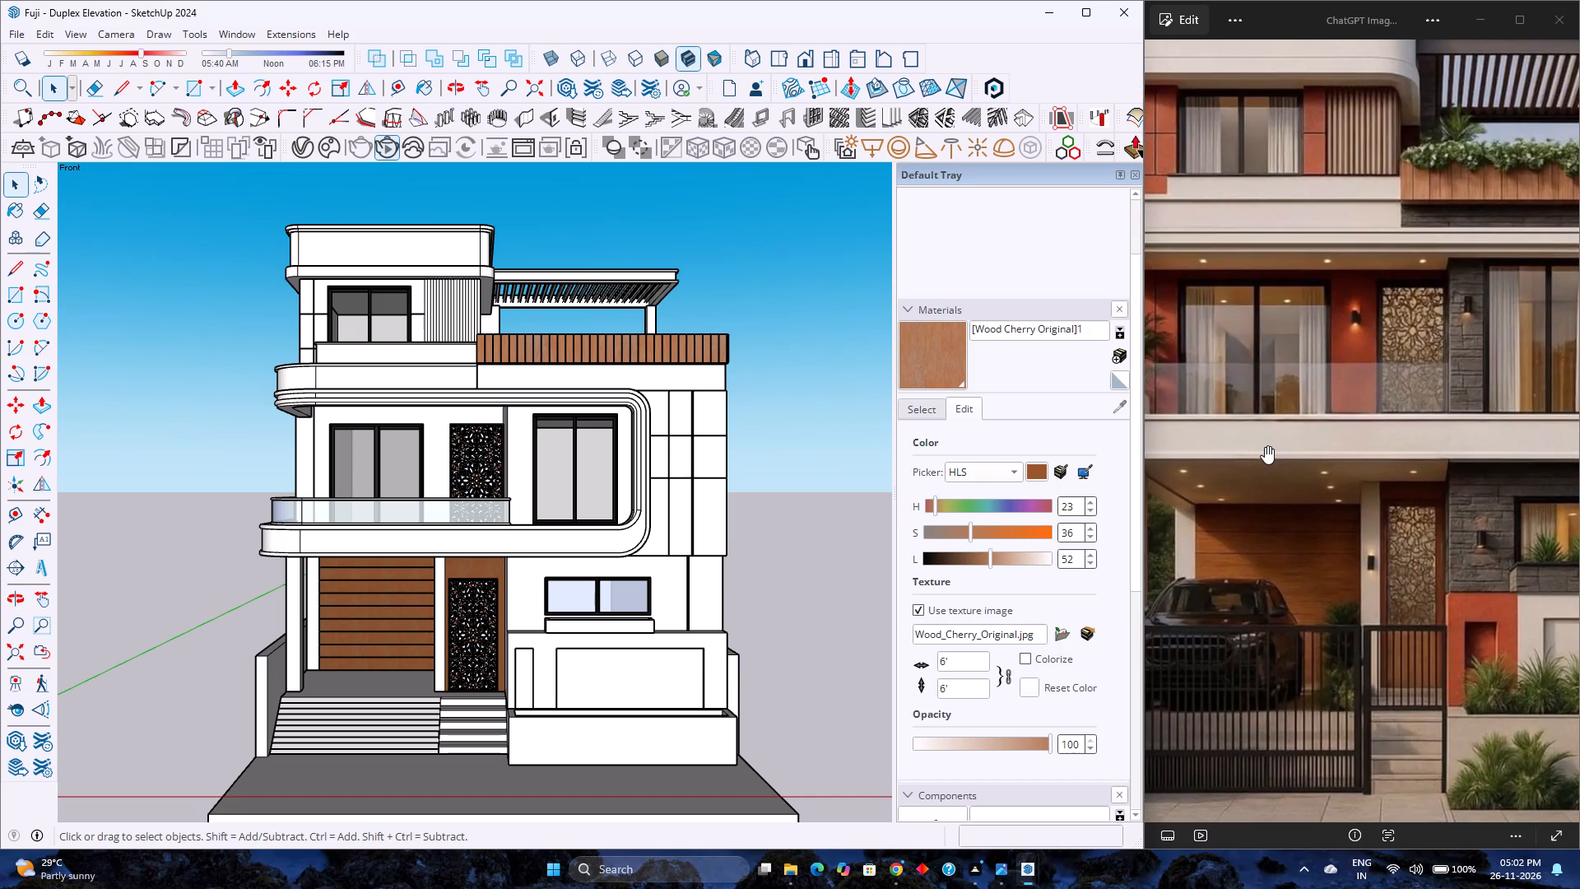
{"action": "middle_click_drag", "start_coordinate": [603, 613], "coordinate": [629, 415]}
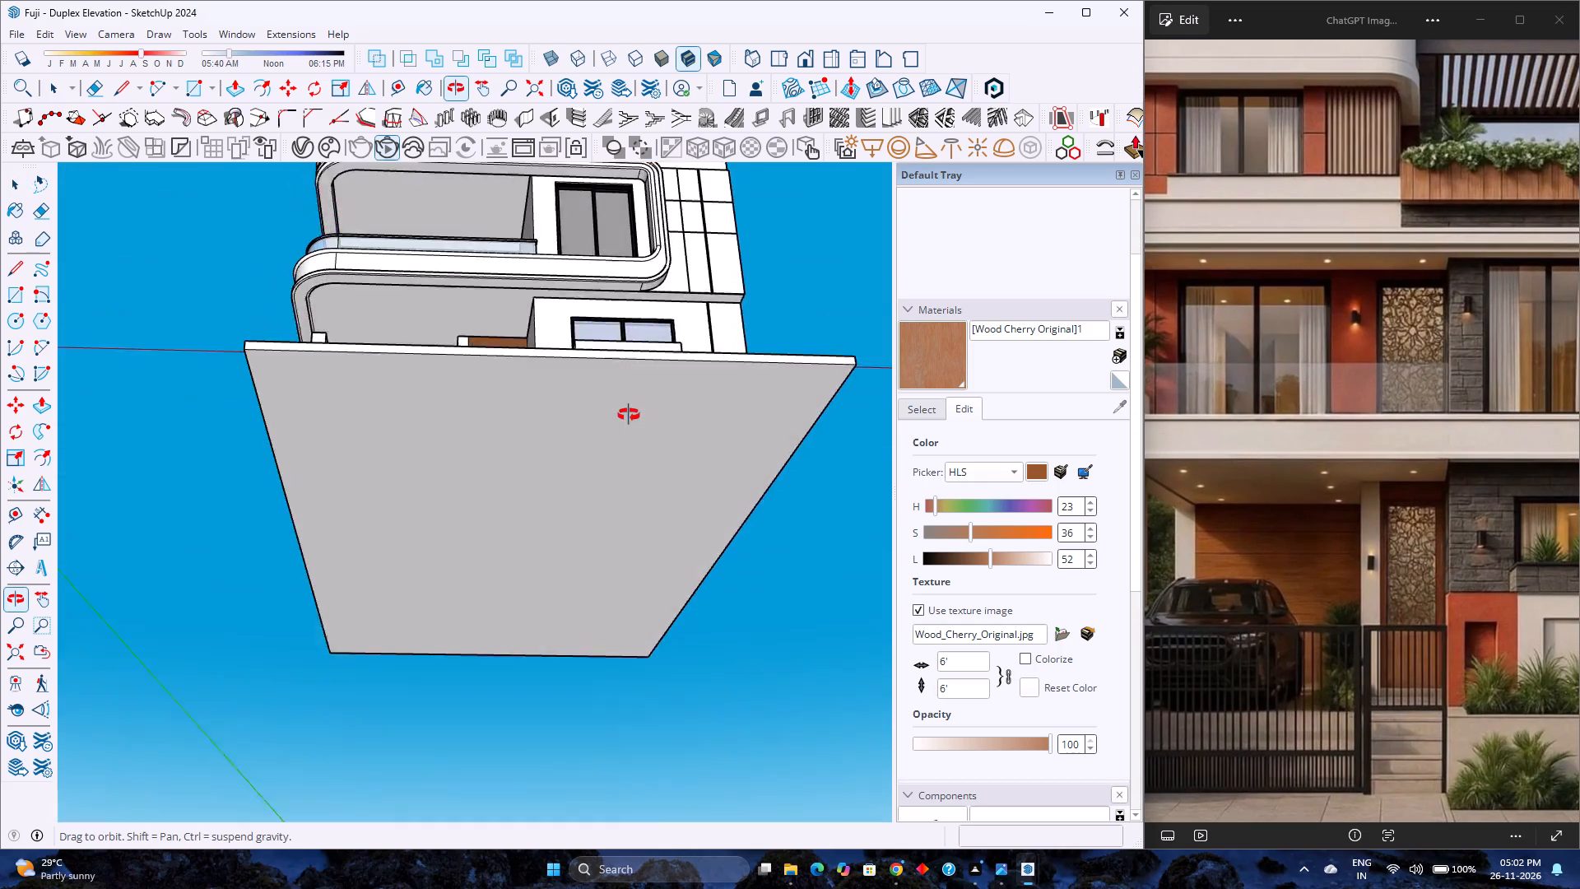
{"action": "middle_click_drag", "start_coordinate": [629, 415], "coordinate": [644, 546]}
{"action": "middle_click", "coordinate": [644, 546]}
{"action": "scroll", "coordinate": [641, 526], "scroll_direction": "down", "scroll_amount": 2}
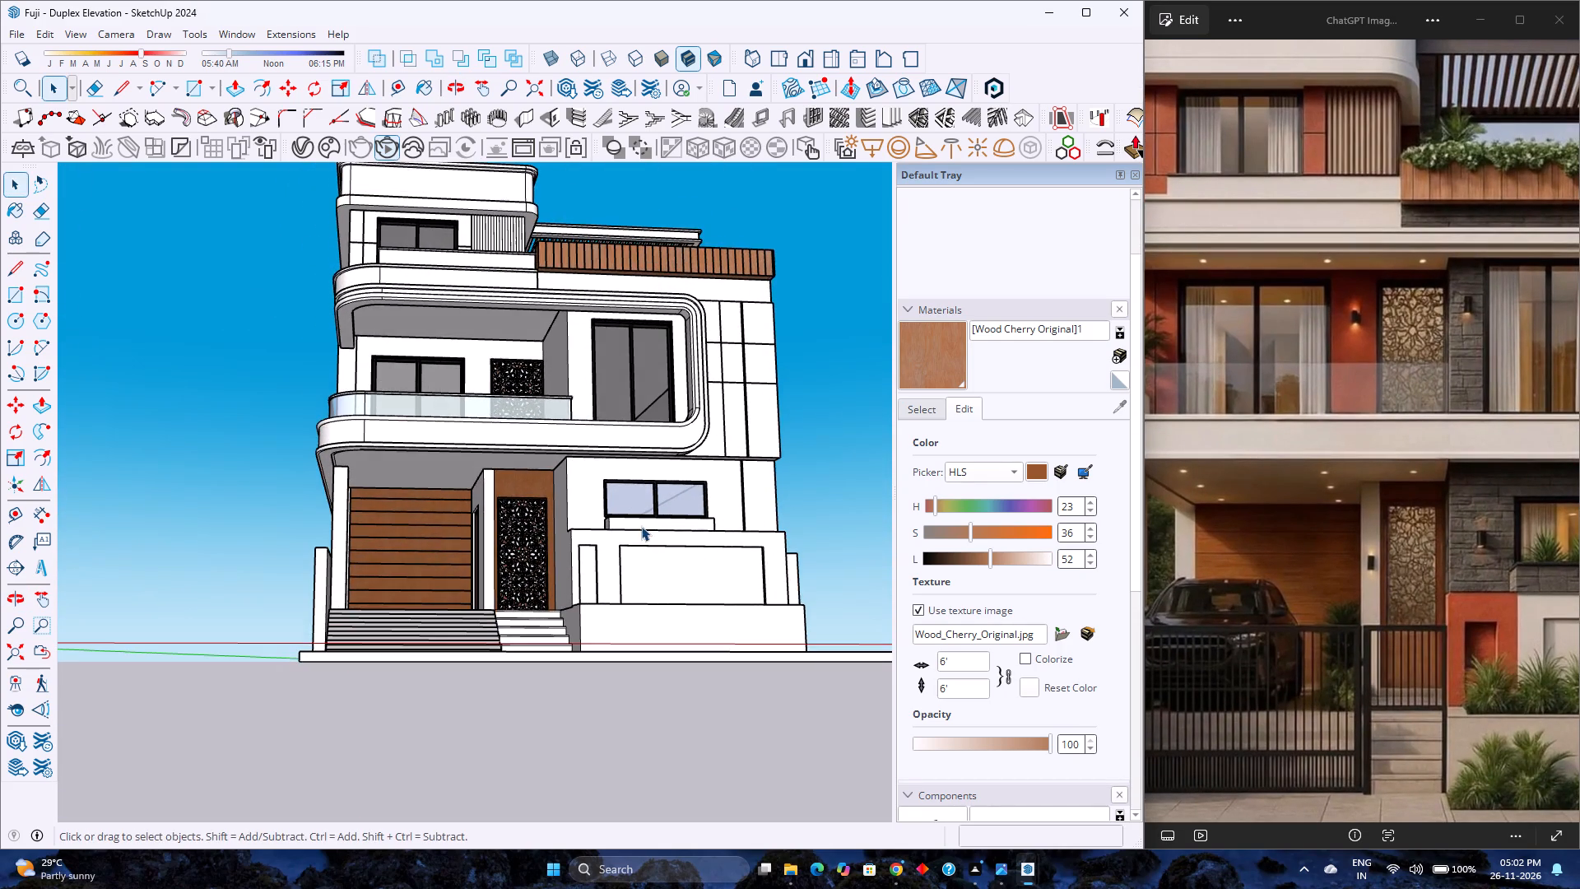
{"action": "scroll", "coordinate": [641, 526], "scroll_direction": "down", "scroll_amount": 1}
{"action": "middle_click_drag", "start_coordinate": [638, 529], "coordinate": [575, 676]}
{"action": "middle_click", "coordinate": [575, 676]}
{"action": "scroll", "coordinate": [473, 731], "scroll_direction": "up", "scroll_amount": 5}
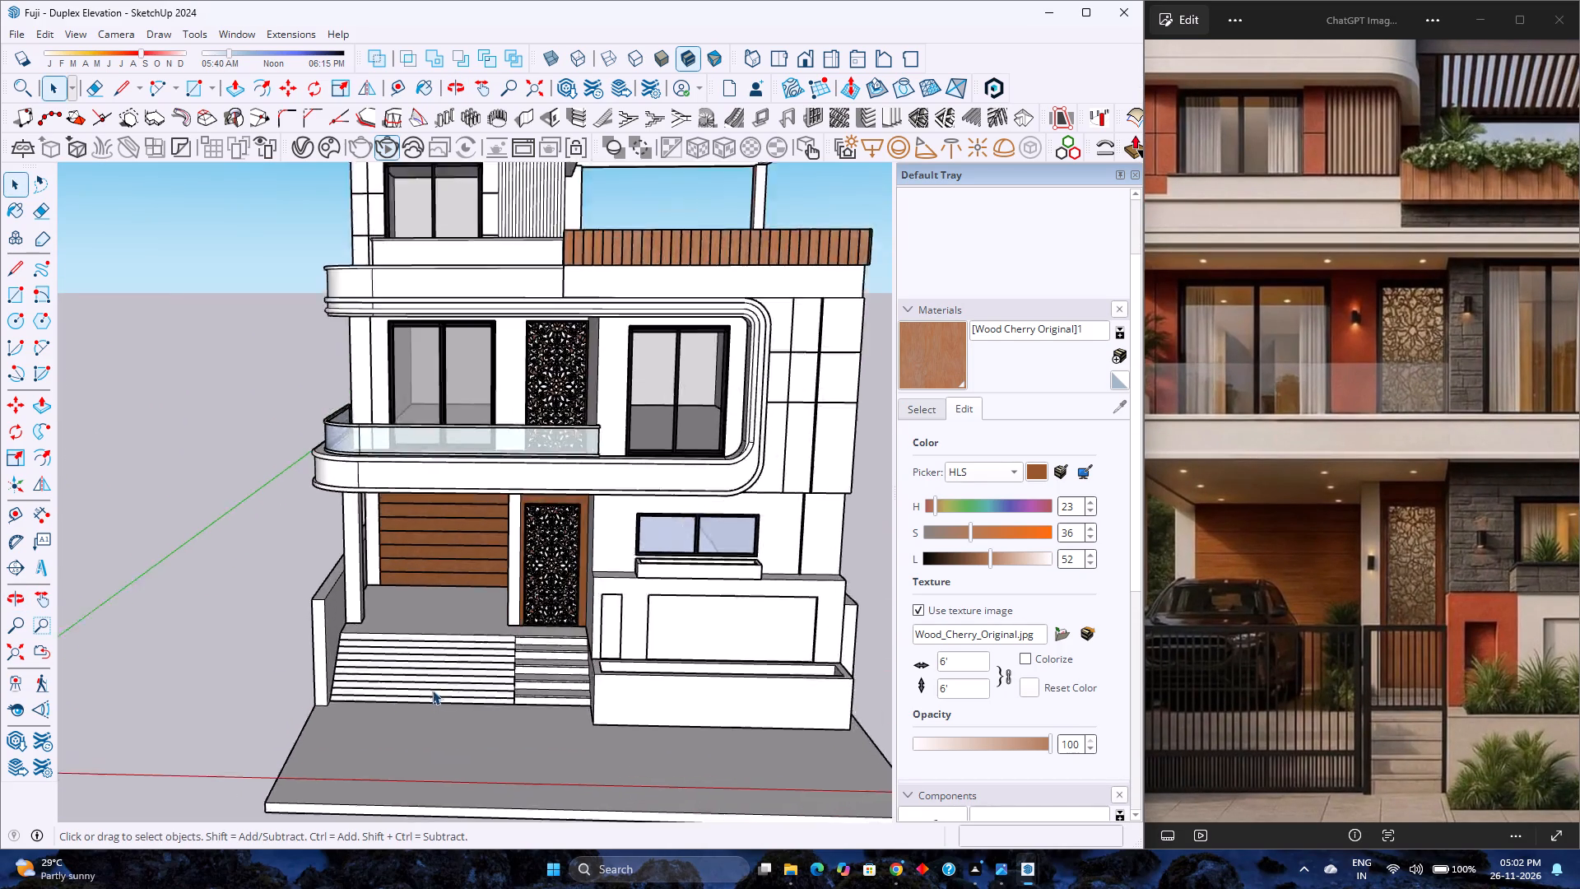
{"action": "scroll", "coordinate": [432, 690], "scroll_direction": "up", "scroll_amount": 2}
Open the house group for editing and select the entrance steps and planter object.
{"action": "left_click", "coordinate": [374, 652]}
{"action": "double_click", "coordinate": [350, 682]}
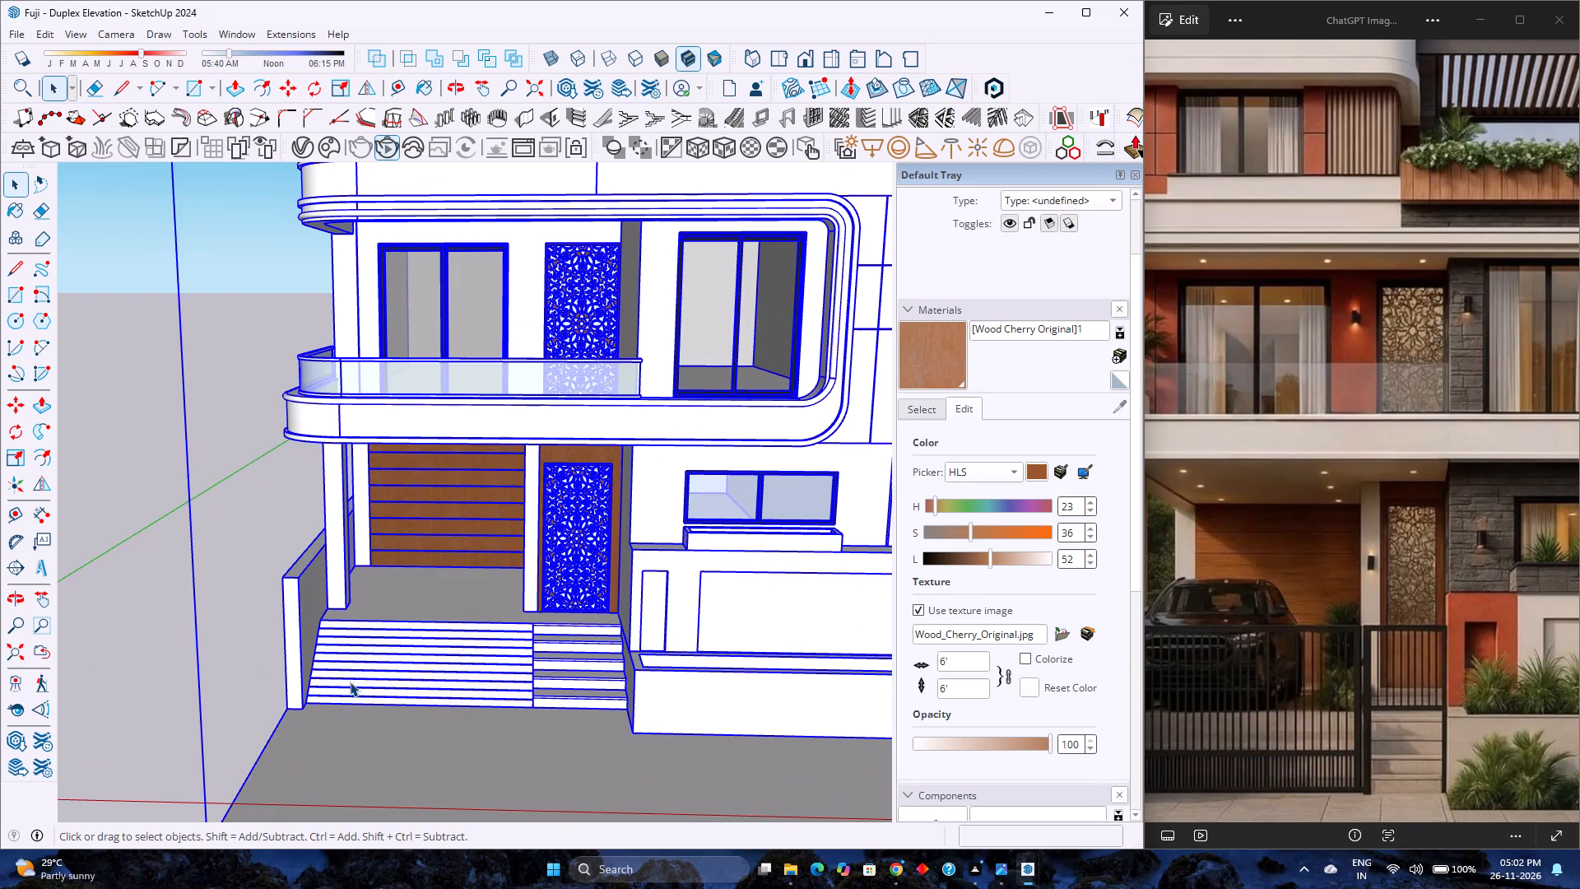
{"action": "scroll", "coordinate": [350, 682], "scroll_direction": "up", "scroll_amount": 2}
{"action": "left_click", "coordinate": [350, 682]}
{"action": "left_click", "coordinate": [281, 575]}
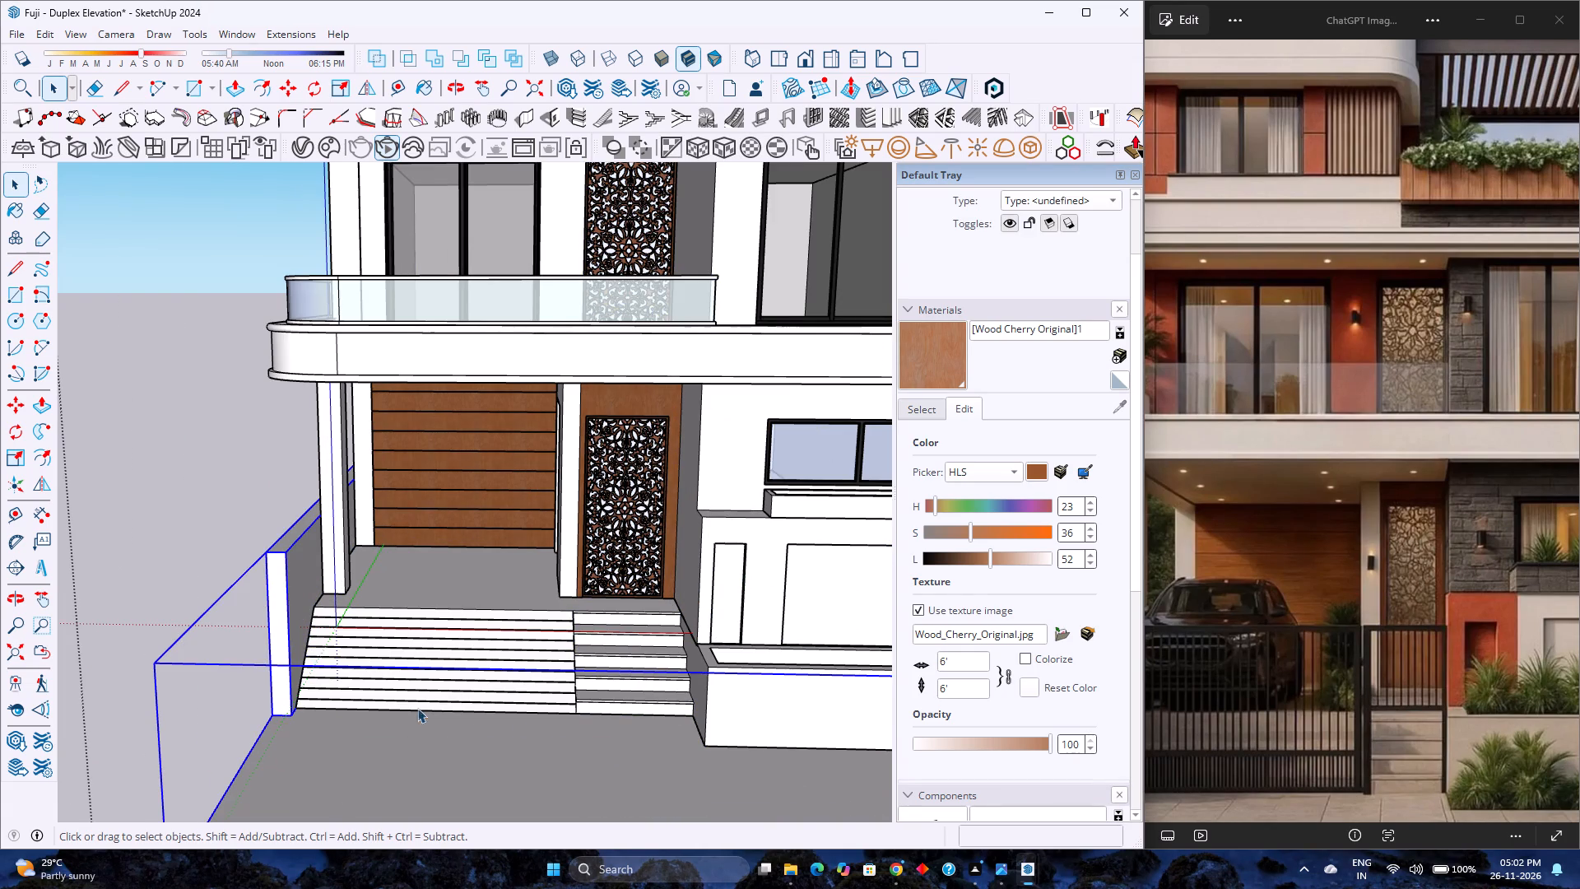
{"action": "left_click", "coordinate": [755, 693]}
Examine the entrance steps and the adjoining boundary wall from several angles.
{"action": "scroll", "coordinate": [540, 667], "scroll_direction": "up", "scroll_amount": 3}
{"action": "scroll", "coordinate": [540, 667], "scroll_direction": "down", "scroll_amount": 3}
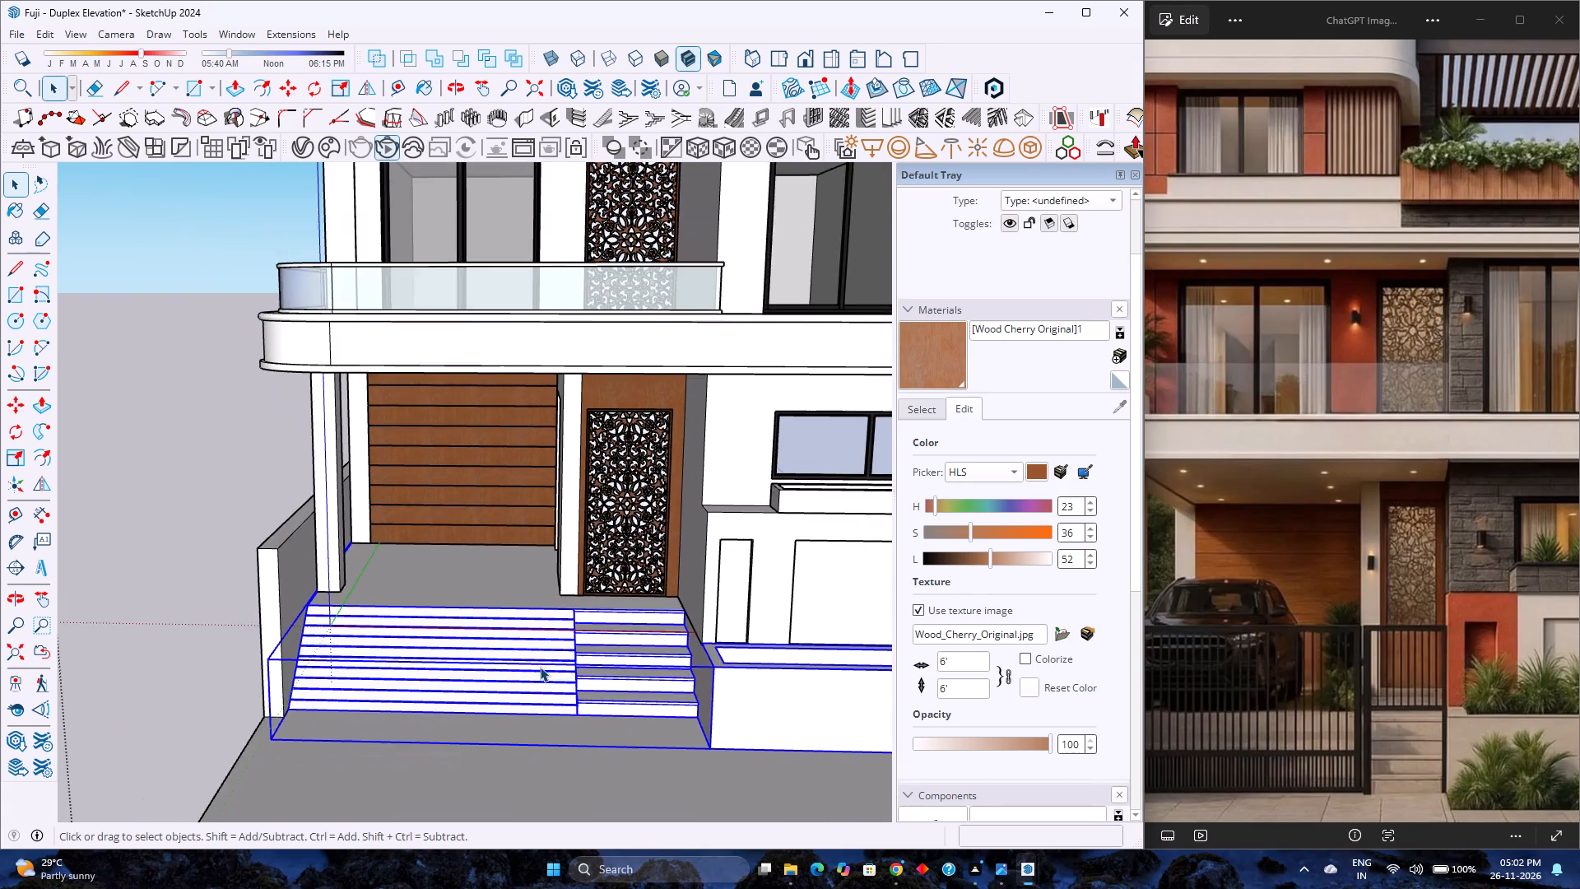
{"action": "scroll", "coordinate": [540, 667], "scroll_direction": "down", "scroll_amount": 2}
{"action": "middle_click_drag", "start_coordinate": [540, 667], "coordinate": [376, 724]}
{"action": "middle_click", "coordinate": [480, 690]}
{"action": "middle_click_drag", "start_coordinate": [500, 685], "coordinate": [513, 682]}
{"action": "scroll", "coordinate": [541, 659], "scroll_direction": "down", "scroll_amount": 7}
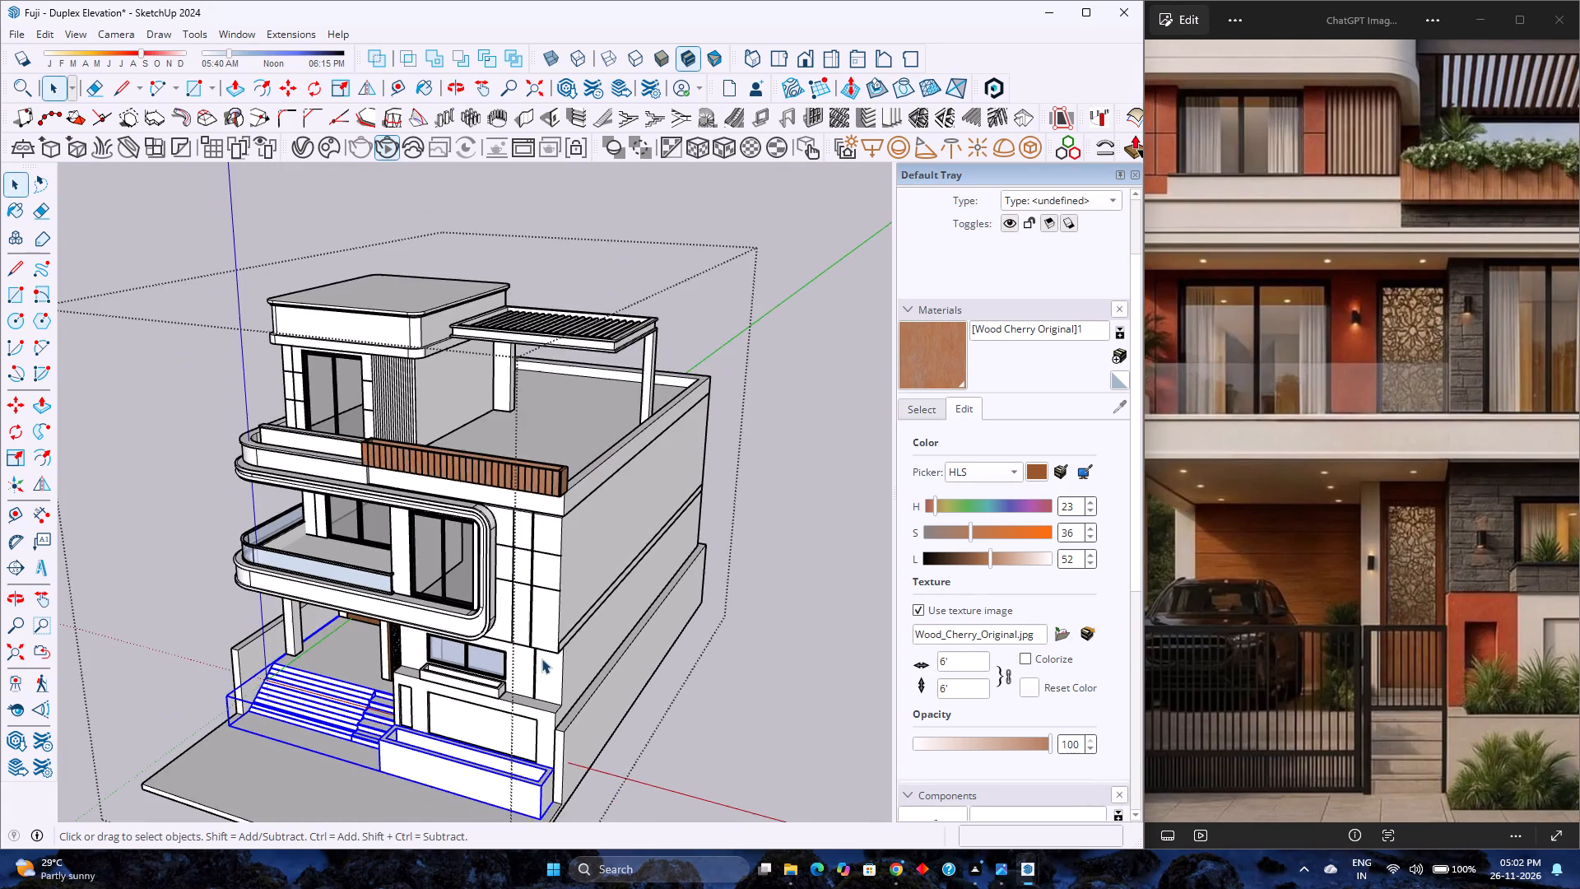
{"action": "scroll", "coordinate": [541, 659], "scroll_direction": "down", "scroll_amount": 3}
{"action": "middle_click_drag", "start_coordinate": [397, 723], "coordinate": [595, 663]}
{"action": "scroll", "coordinate": [615, 648], "scroll_direction": "down", "scroll_amount": 6}
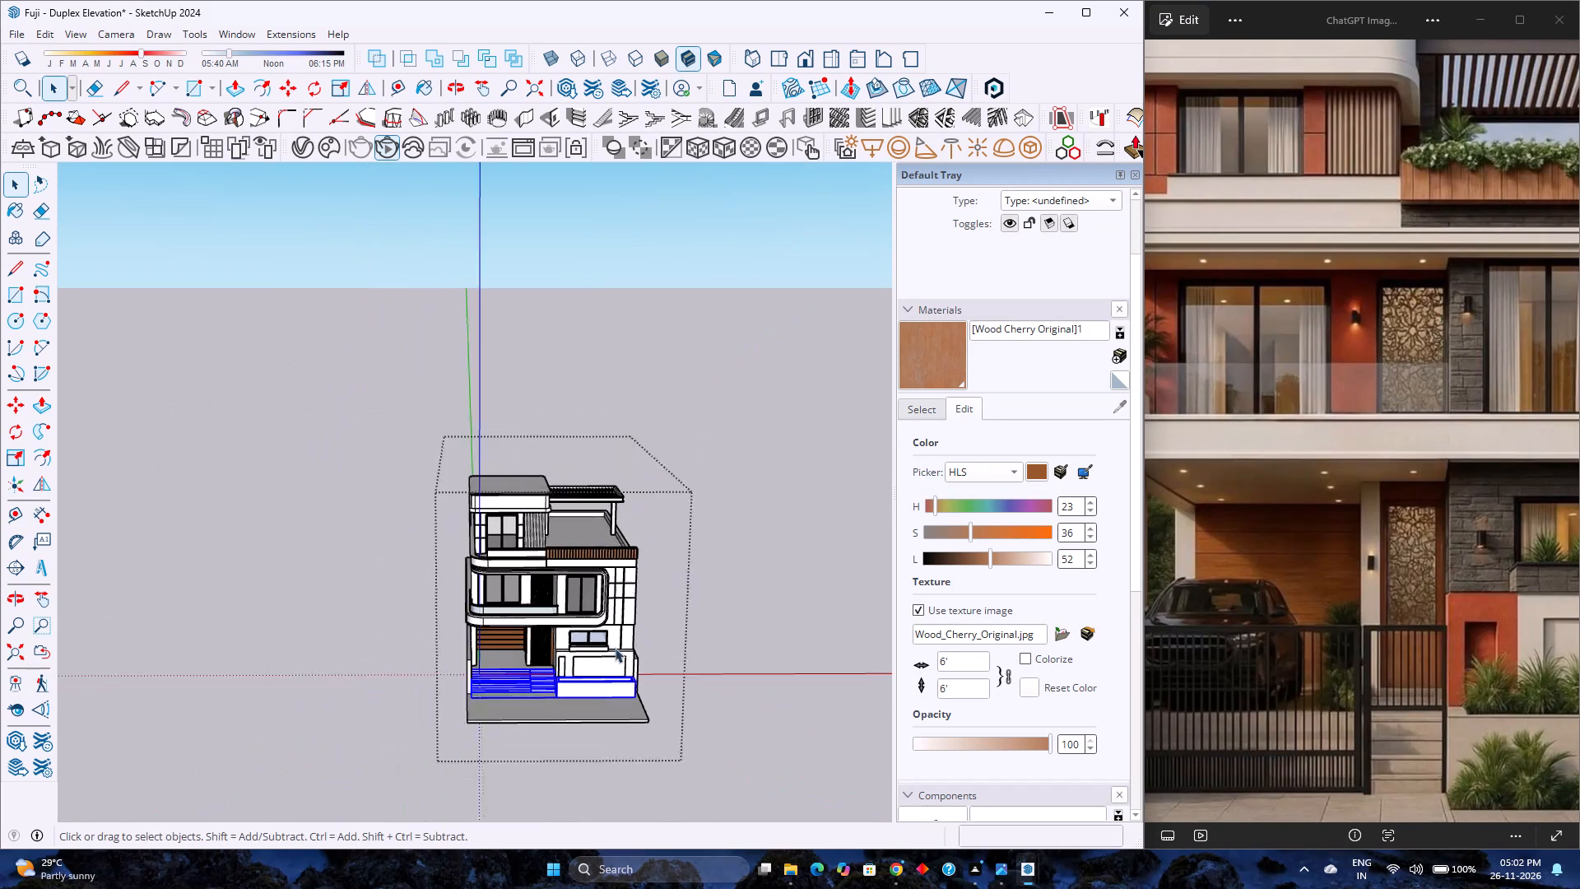
{"action": "scroll", "coordinate": [615, 648], "scroll_direction": "down", "scroll_amount": 2}
{"action": "middle_click_drag", "start_coordinate": [600, 682], "coordinate": [408, 737]}
{"action": "scroll", "coordinate": [461, 698], "scroll_direction": "up", "scroll_amount": 8}
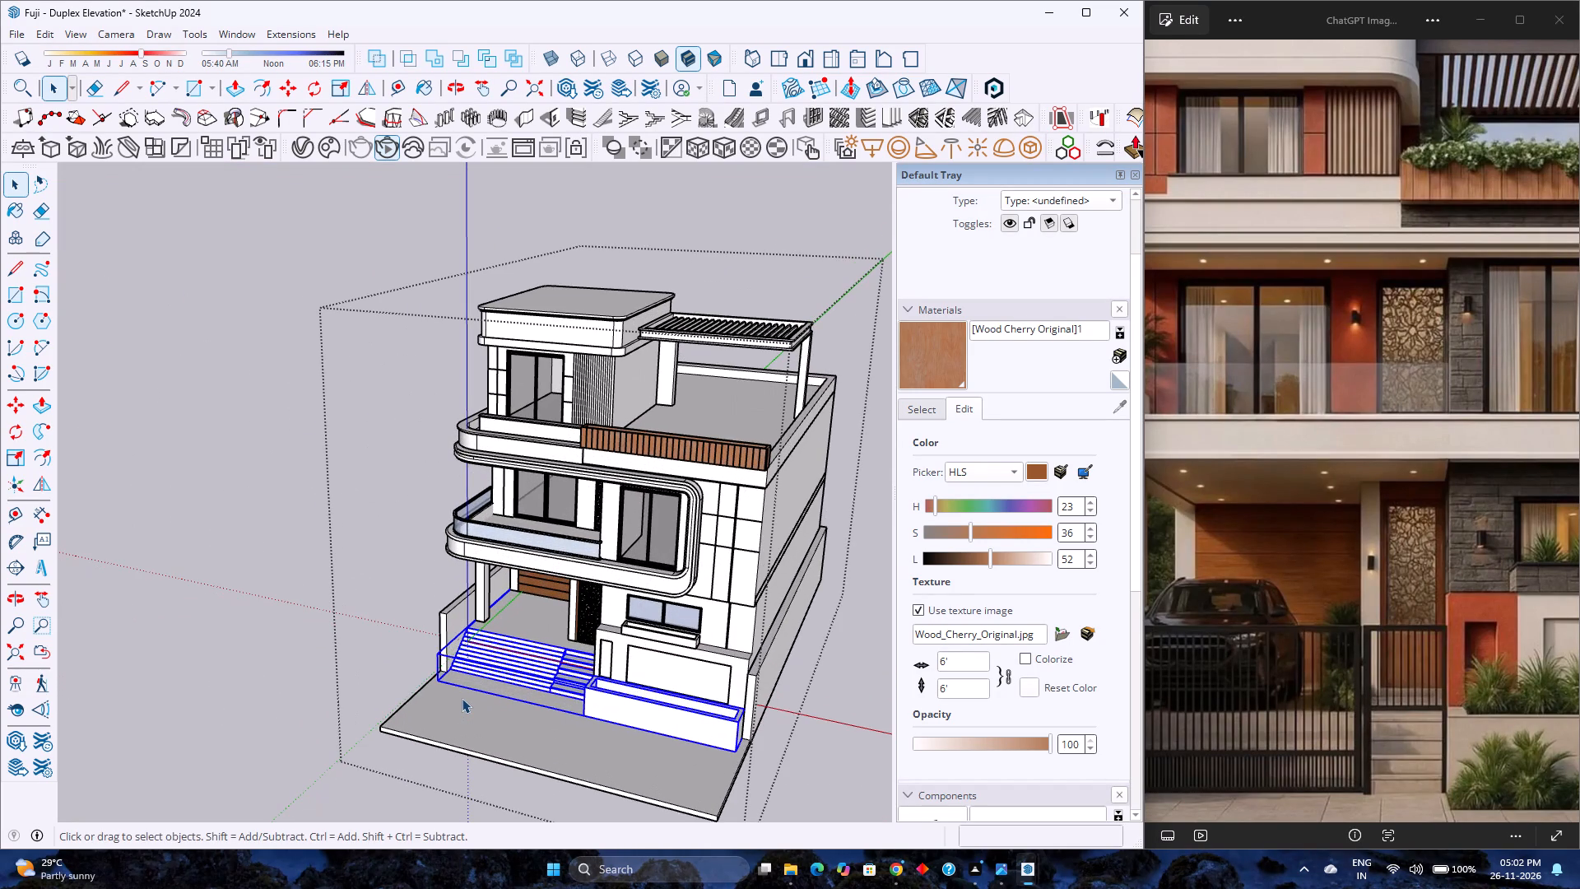
{"action": "scroll", "coordinate": [649, 624], "scroll_direction": "up", "scroll_amount": 3}
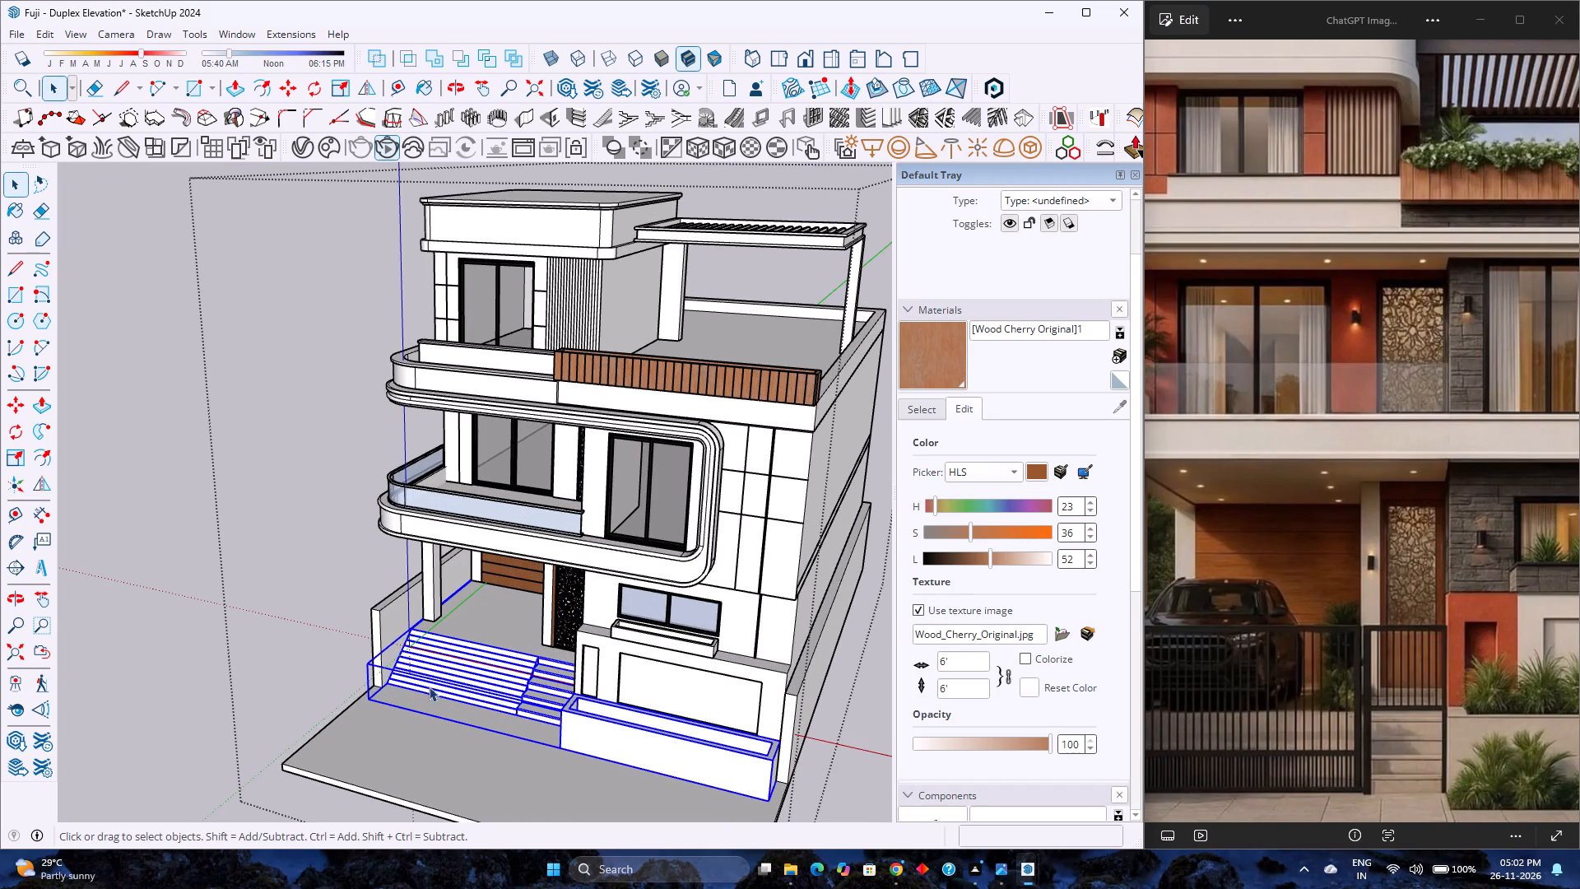
{"action": "scroll", "coordinate": [432, 687], "scroll_direction": "up", "scroll_amount": 4}
{"action": "scroll", "coordinate": [362, 691], "scroll_direction": "up", "scroll_amount": 11}
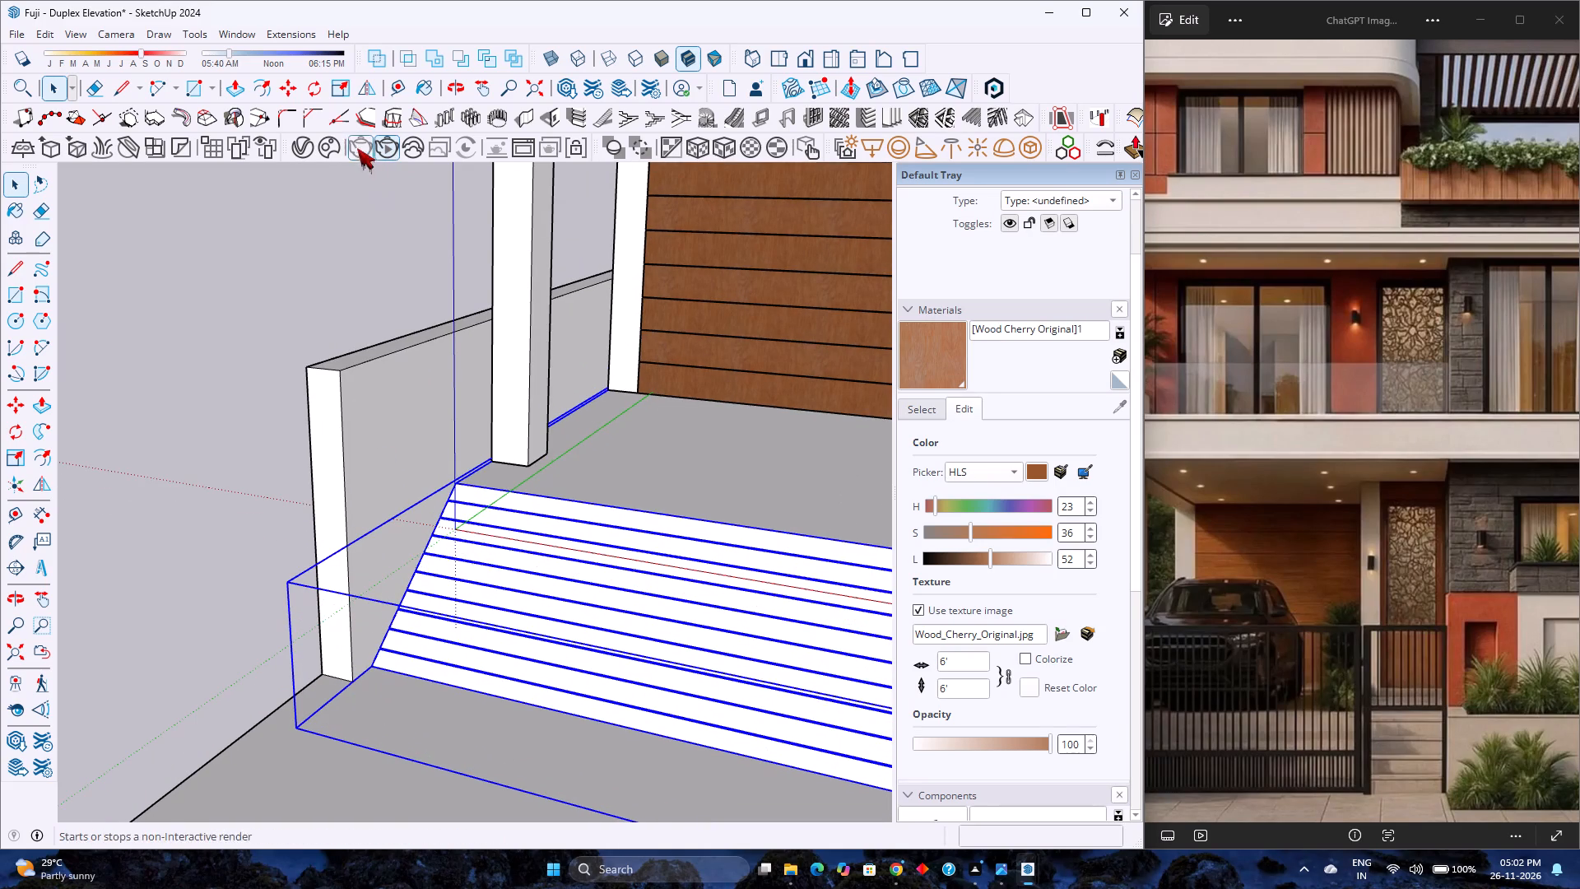
Place a horizontal guide 6' above the base of the boundary wall's front end beside the entrance steps.
{"action": "left_click", "coordinate": [409, 90]}
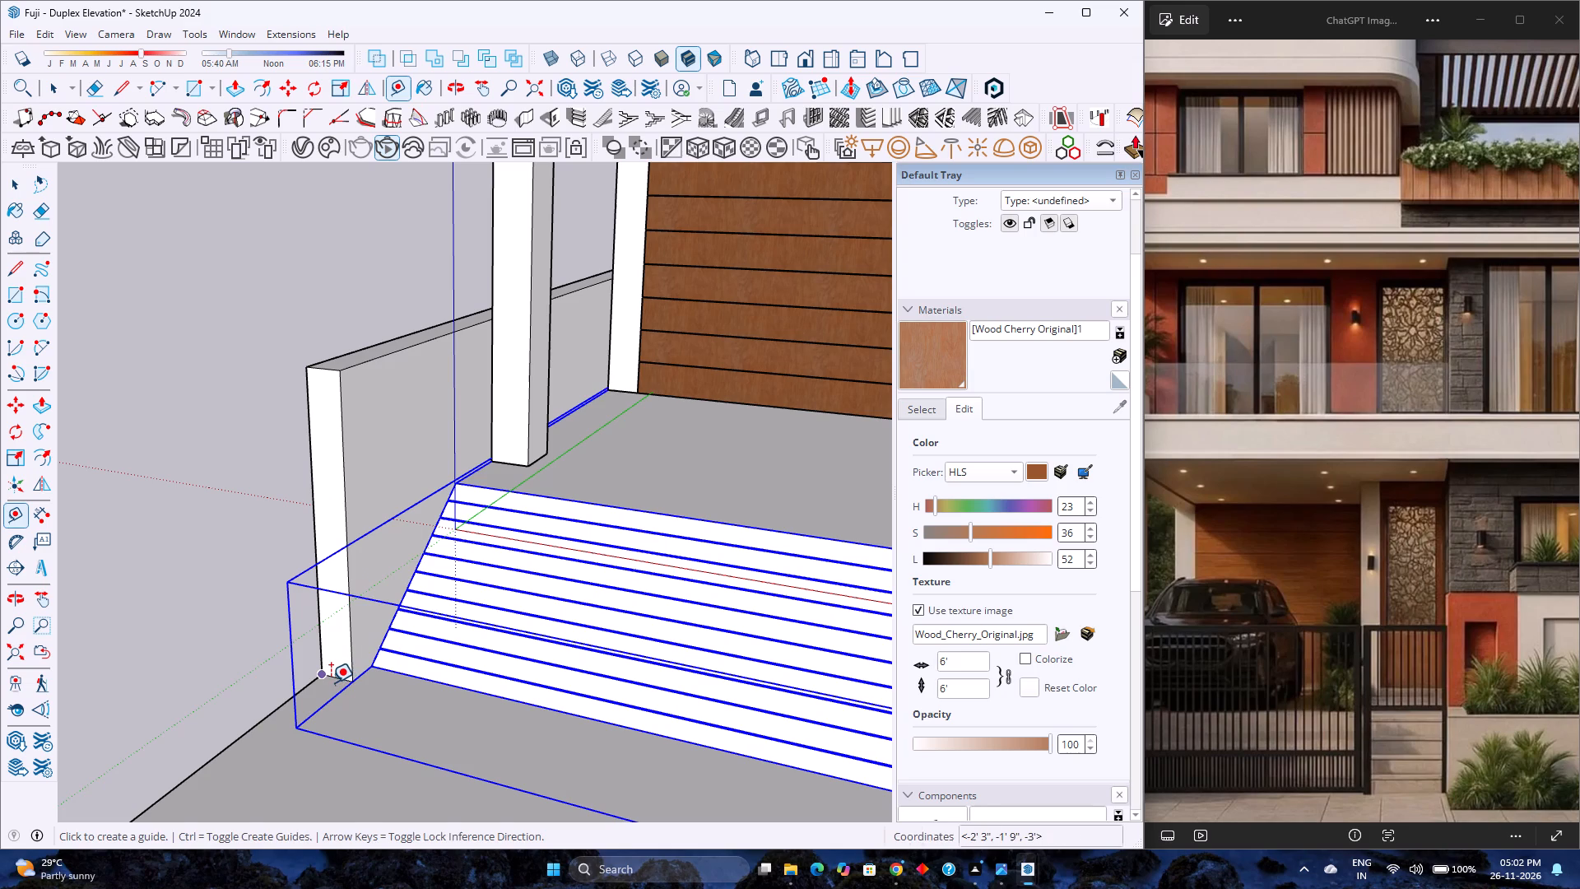
{"action": "left_click", "coordinate": [331, 682]}
{"action": "key", "text": "Escape"}
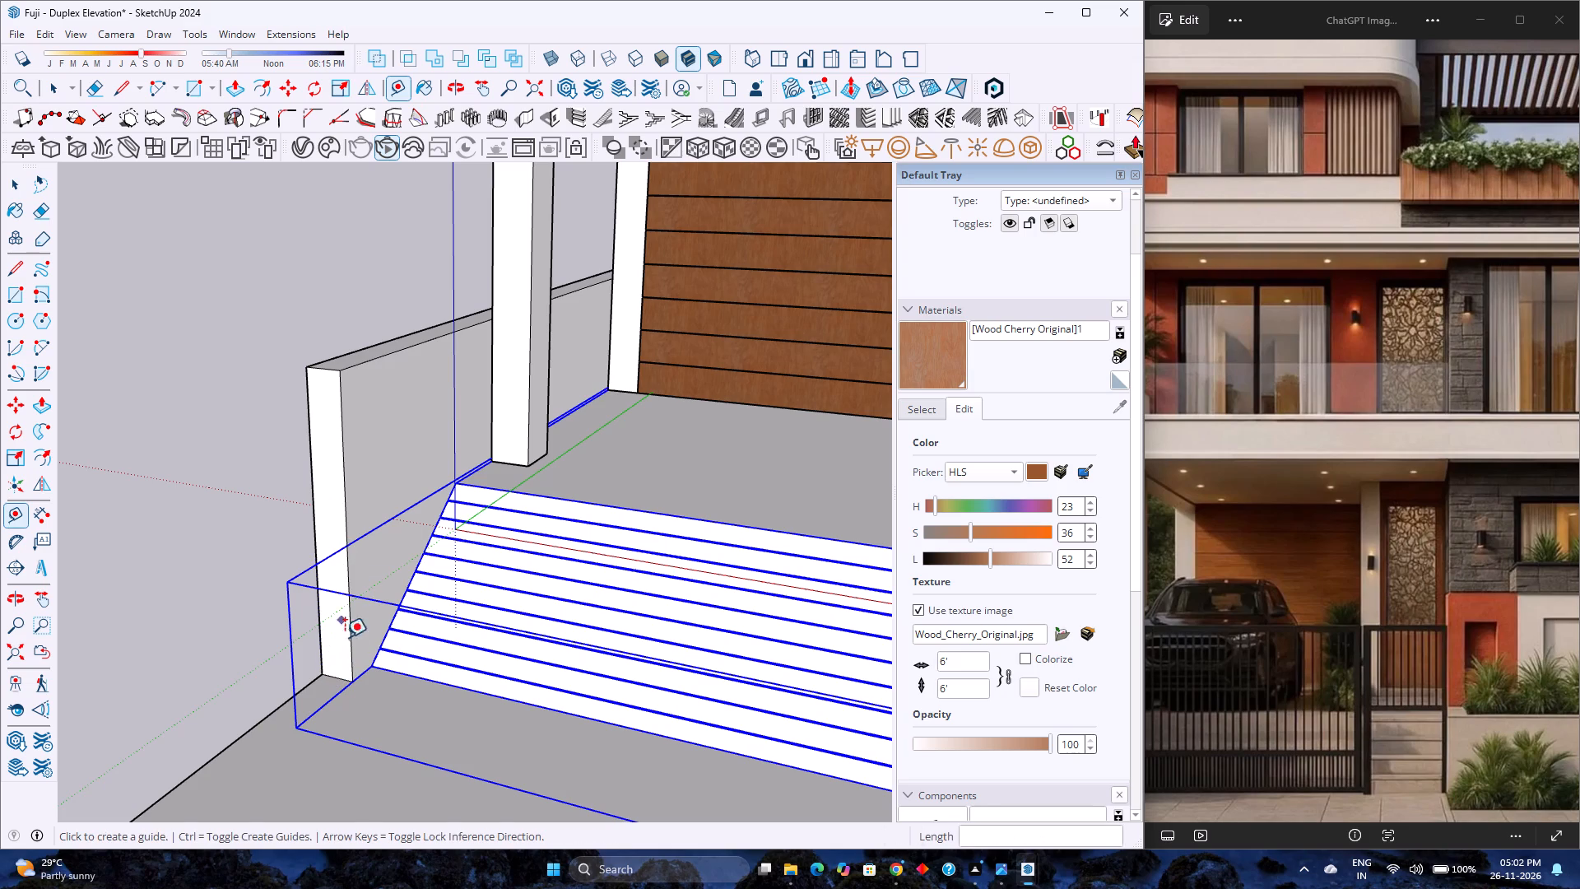
{"action": "left_click", "coordinate": [338, 676]}
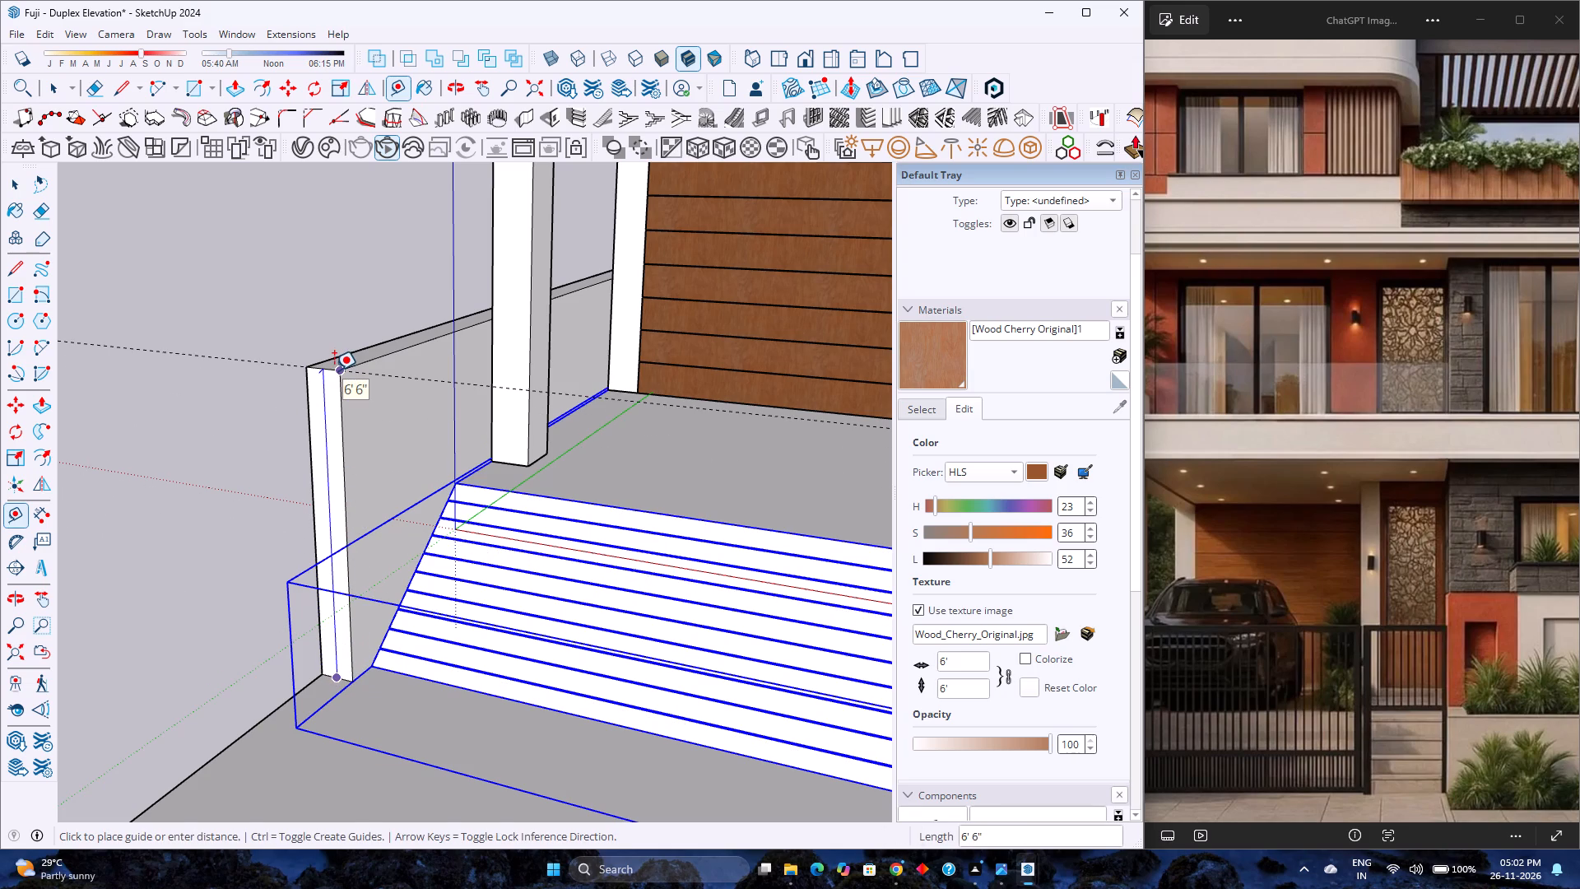
{"action": "type", "text": "6'"}
{"action": "key", "text": "Return"}
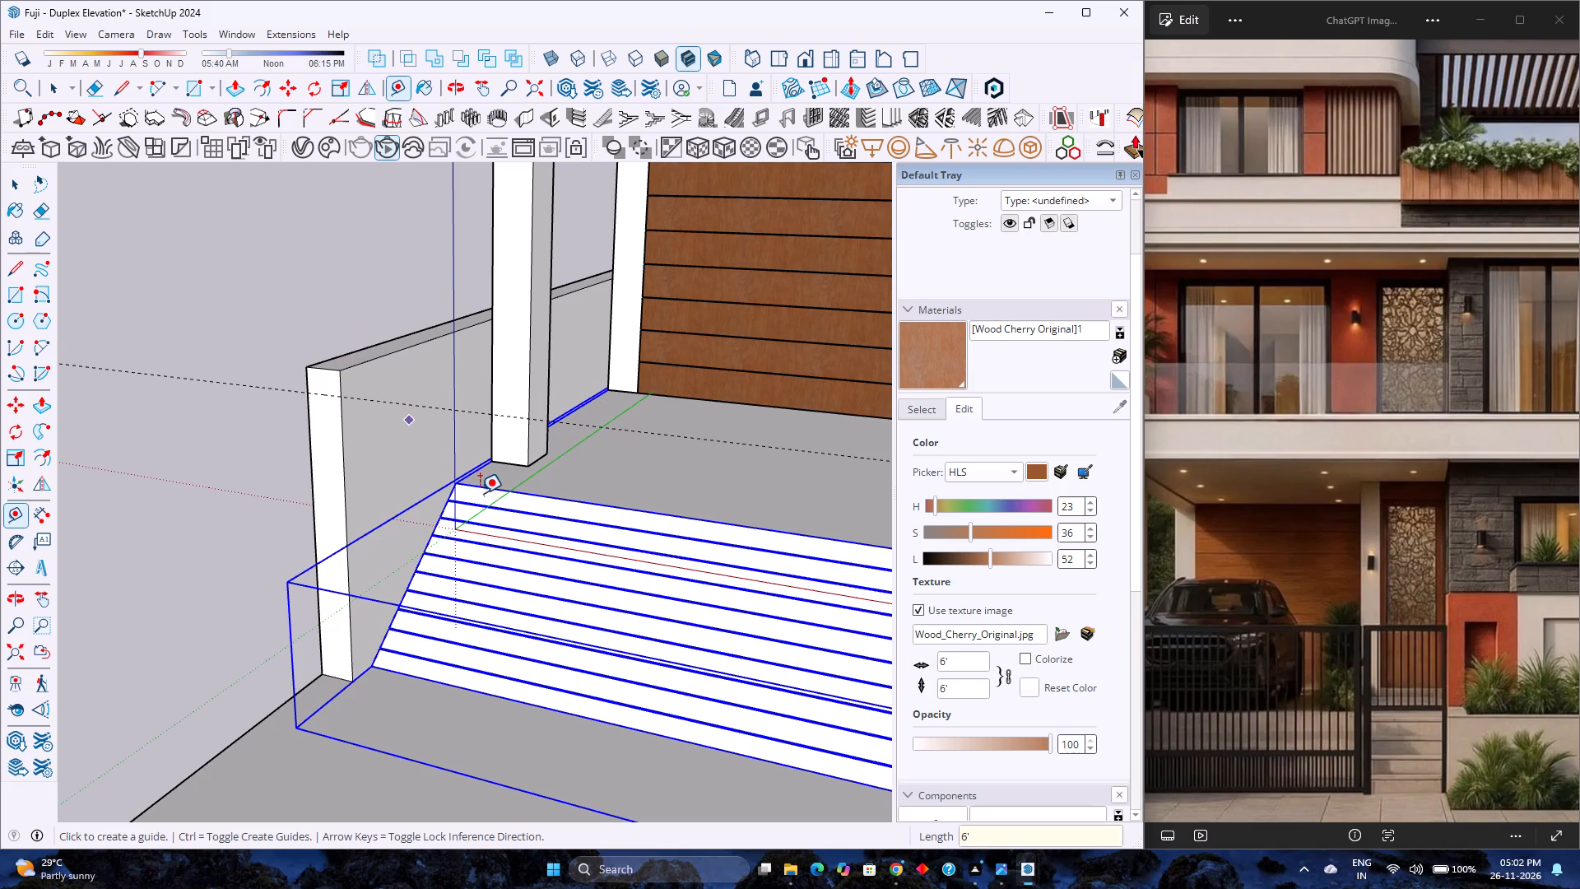
Place a vertical guide 10' 6" from the boundary wall's inner front edge along the red axis, across the entrance steps.
{"action": "scroll", "coordinate": [478, 493], "scroll_direction": "down", "scroll_amount": 2}
{"action": "scroll", "coordinate": [382, 664], "scroll_direction": "up", "scroll_amount": 3}
{"action": "scroll", "coordinate": [365, 633], "scroll_direction": "down", "scroll_amount": 3}
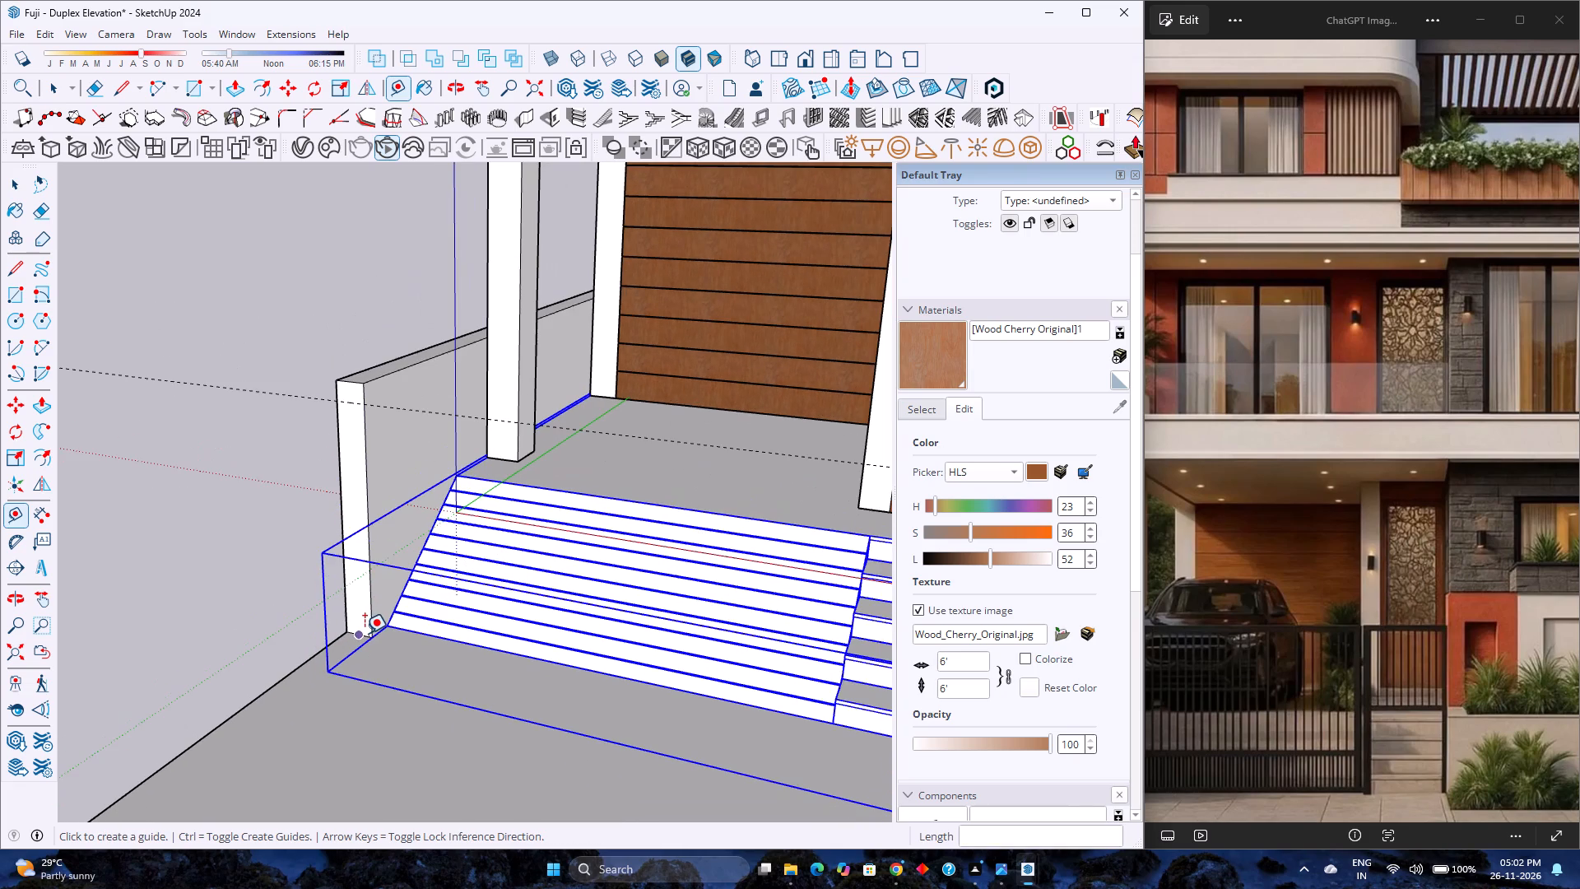
{"action": "left_click", "coordinate": [367, 473]}
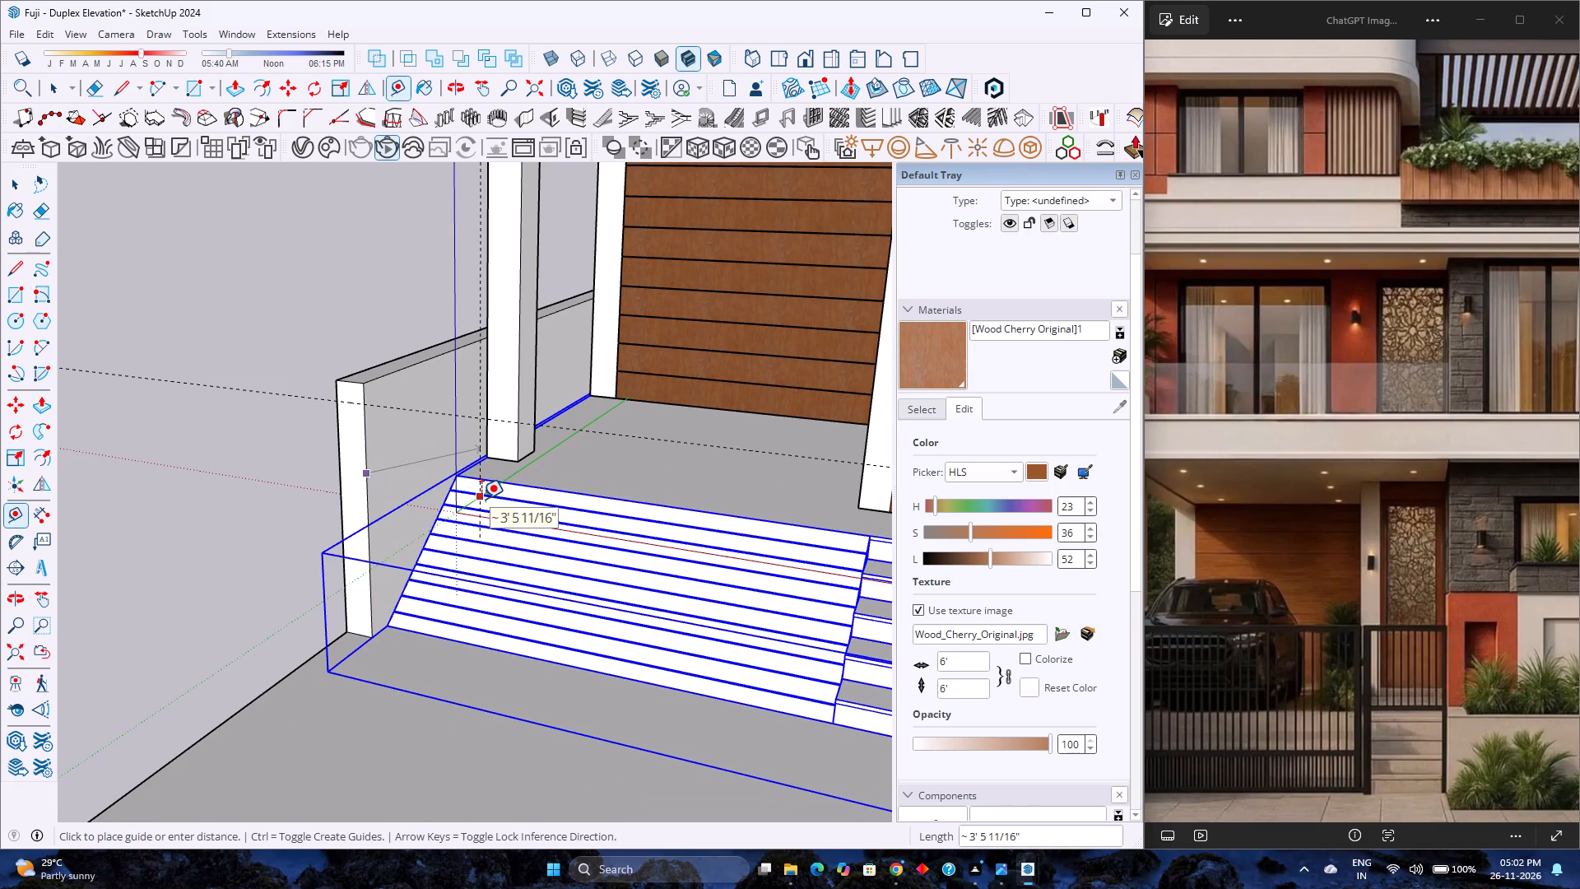
{"action": "key", "text": "Right"}
{"action": "scroll", "coordinate": [481, 504], "scroll_direction": "down", "scroll_amount": 8}
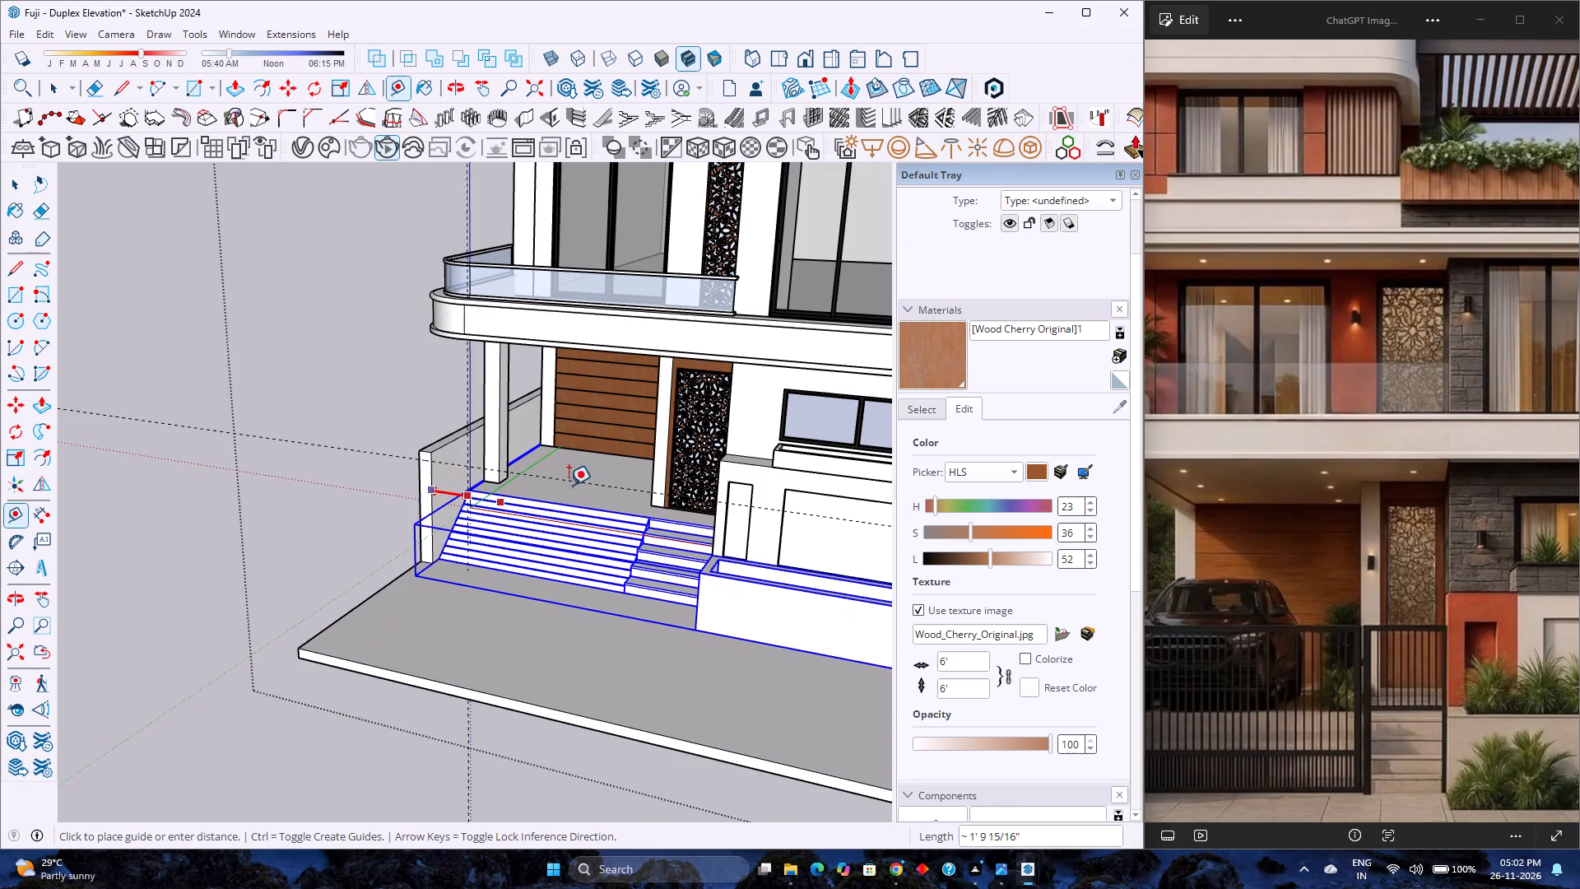
{"action": "left_click", "coordinate": [656, 416]}
Draw a 10' 6" by 6' upright rectangle for the gate, from the boundary wall to the guides.
{"action": "scroll", "coordinate": [634, 585], "scroll_direction": "up", "scroll_amount": 6}
{"action": "middle_click_drag", "start_coordinate": [607, 608], "coordinate": [824, 566]}
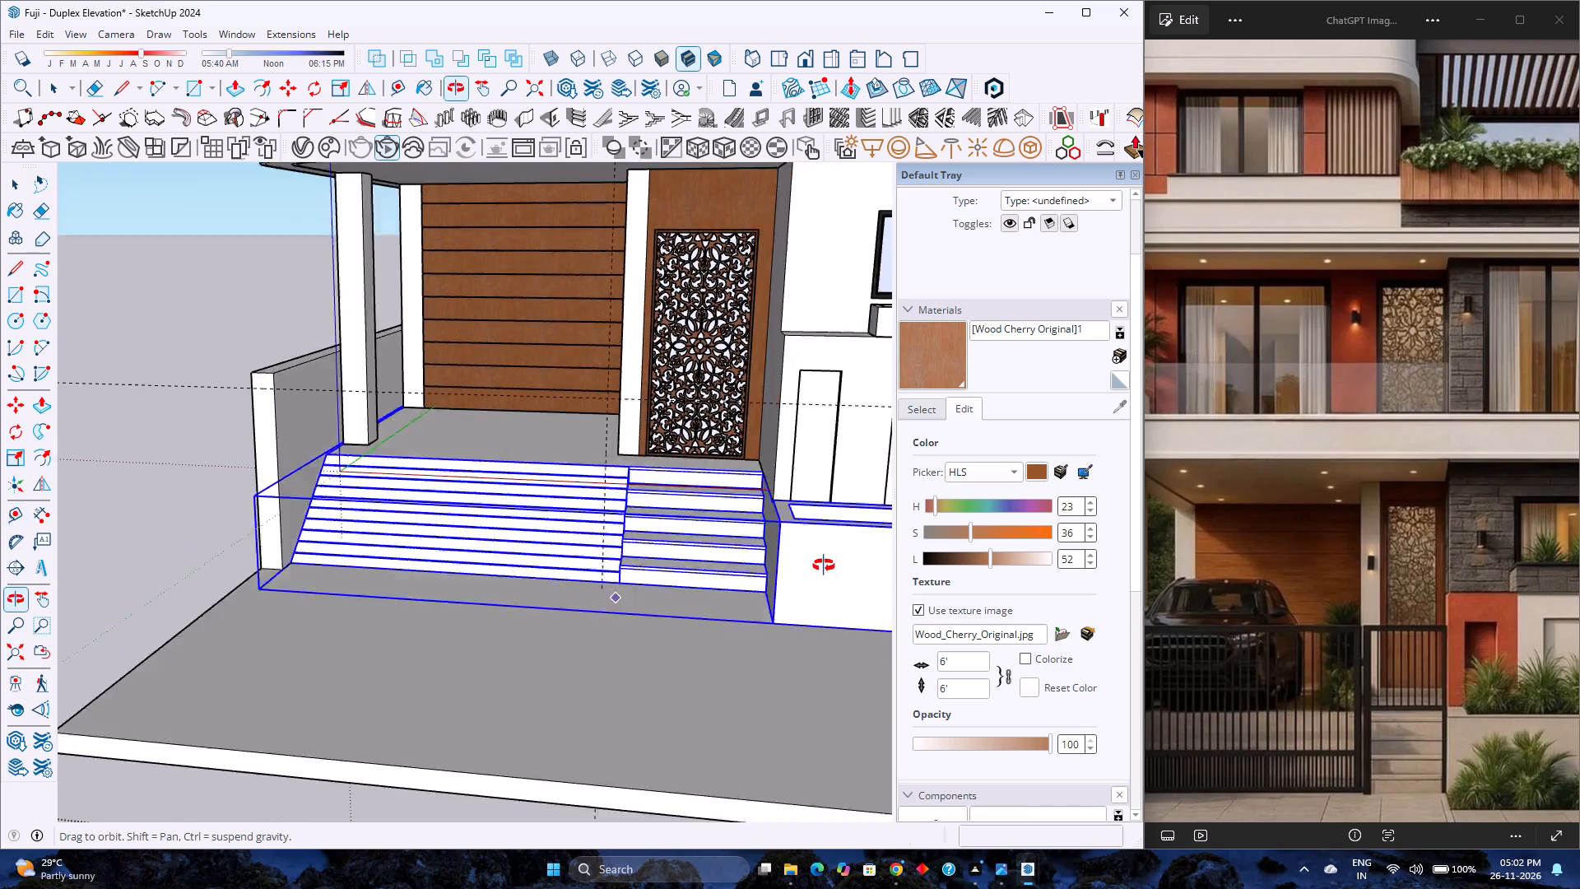
{"action": "middle_click_drag", "start_coordinate": [824, 566], "coordinate": [830, 566]}
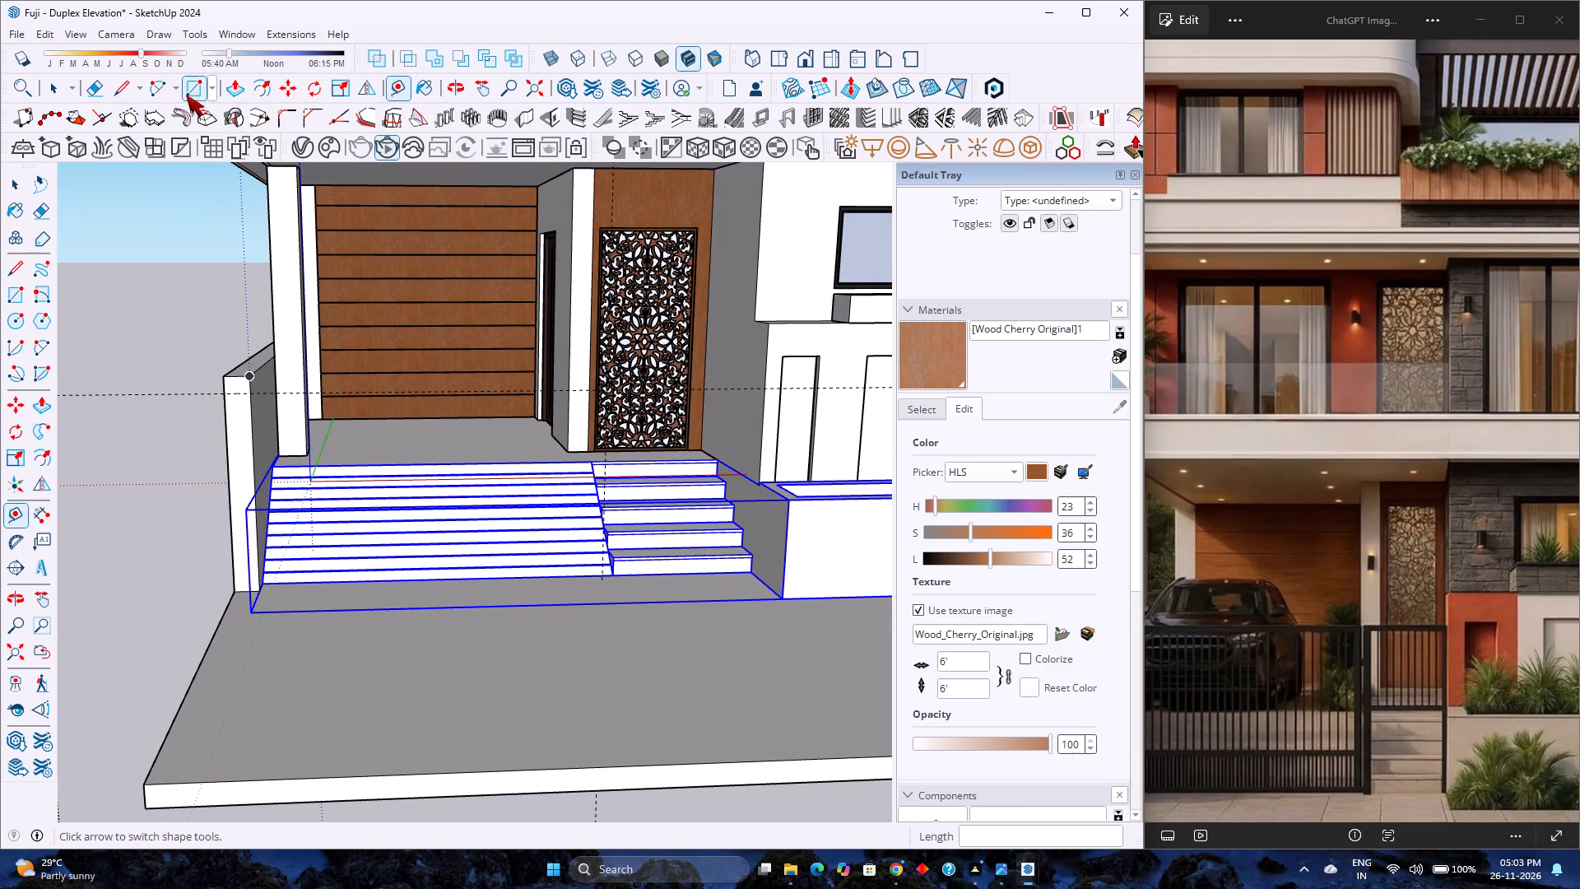
{"action": "left_click", "coordinate": [190, 91]}
{"action": "left_click", "coordinate": [252, 390]}
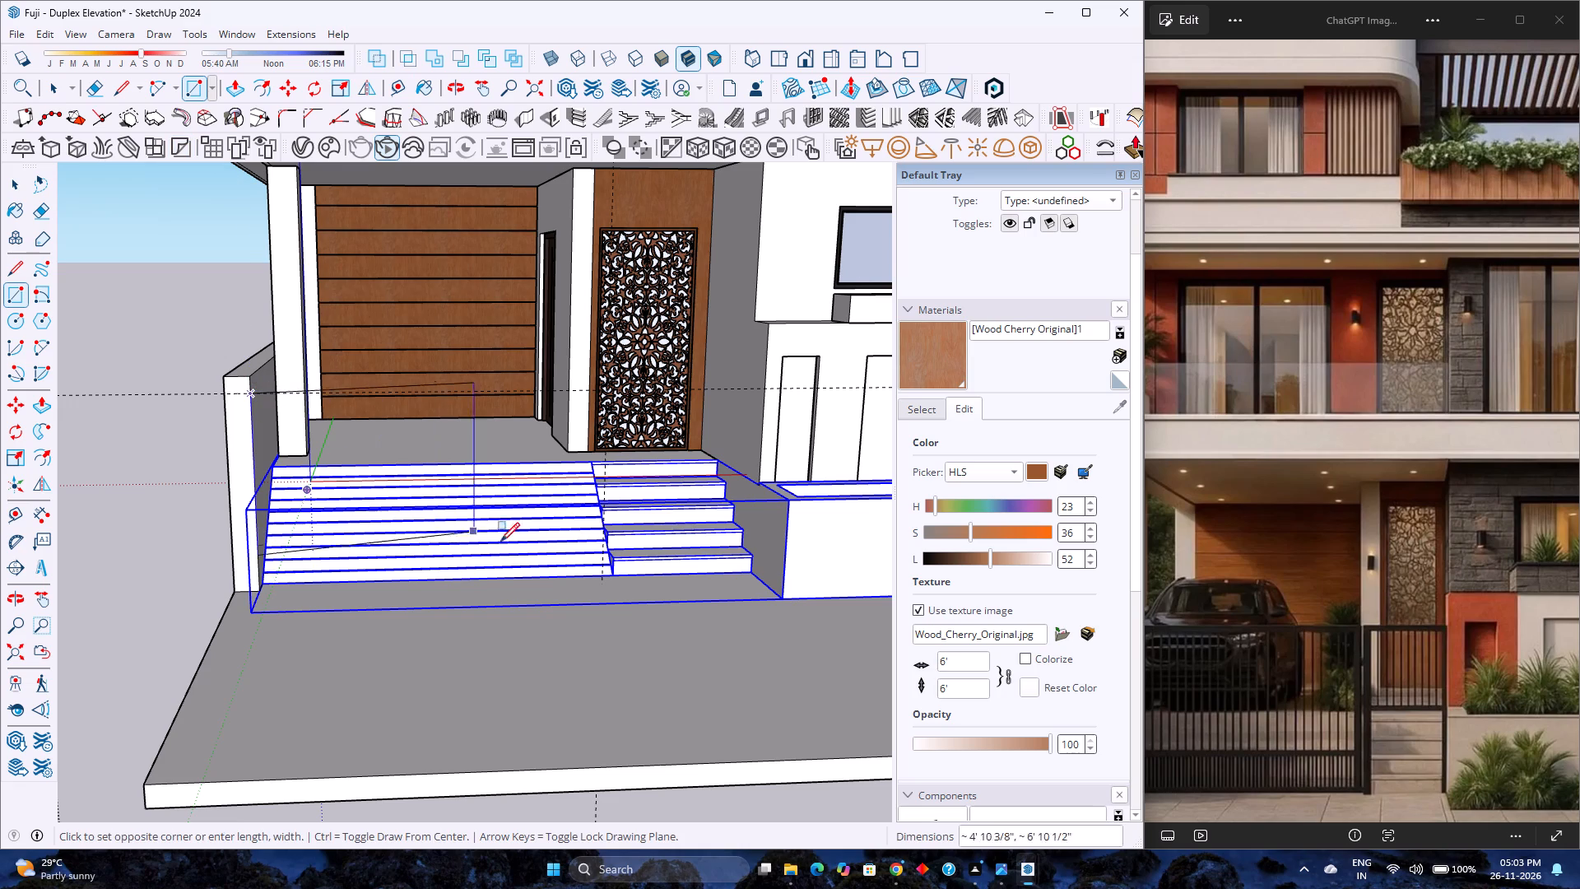
{"action": "left_click", "coordinate": [606, 581]}
Make the gate rectangle's face and edges into a group.
{"action": "key", "text": "space"}
{"action": "double_click", "coordinate": [478, 430]}
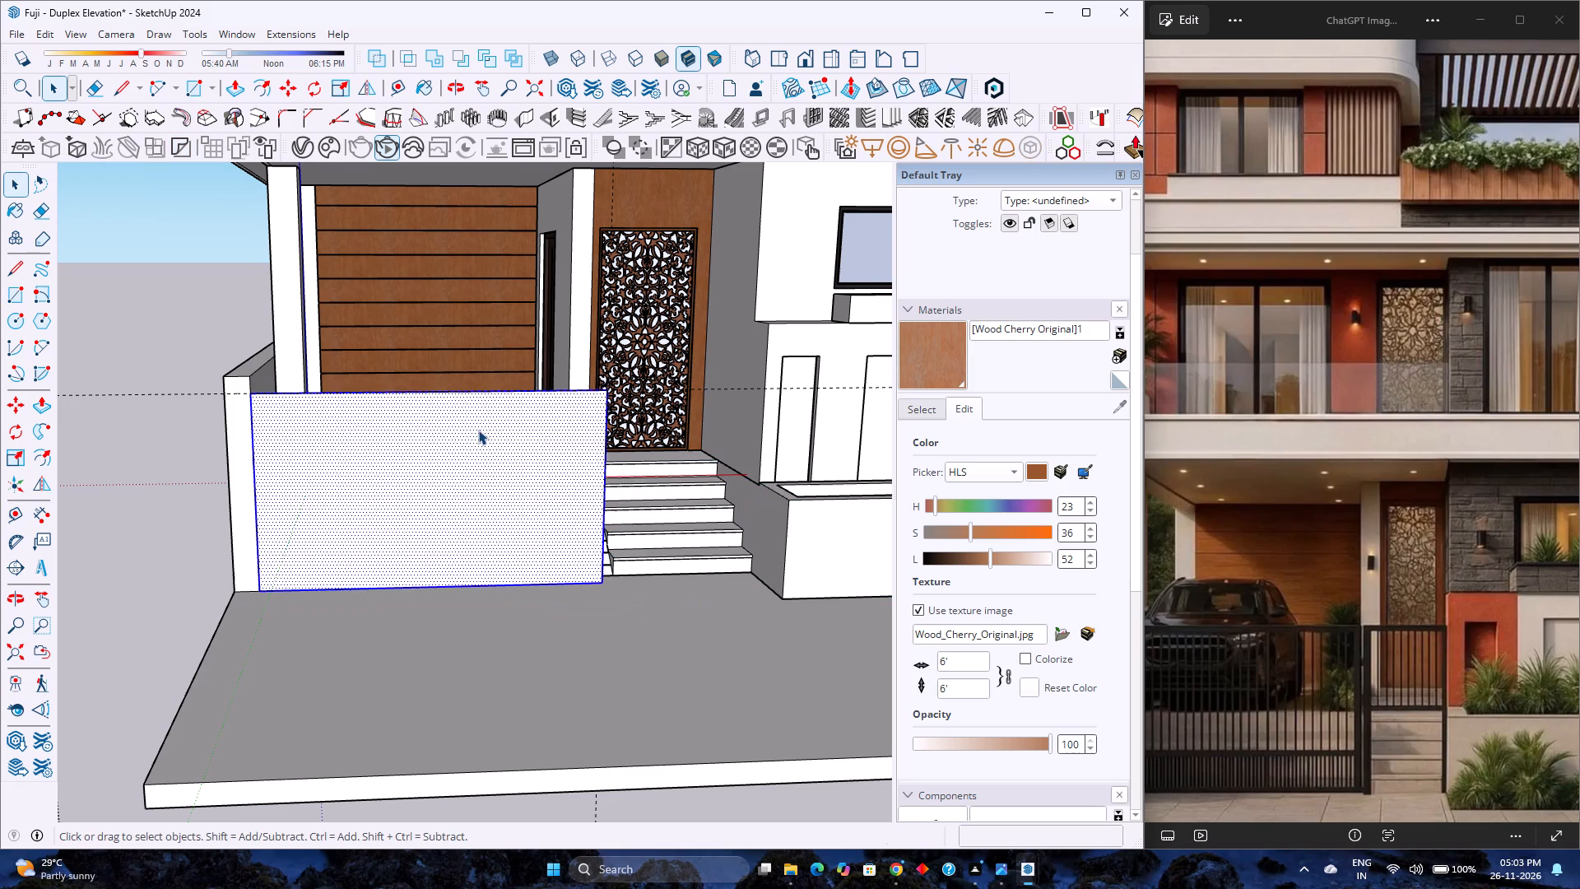
{"action": "right_click", "coordinate": [478, 430]}
{"action": "left_click", "coordinate": [581, 157]}
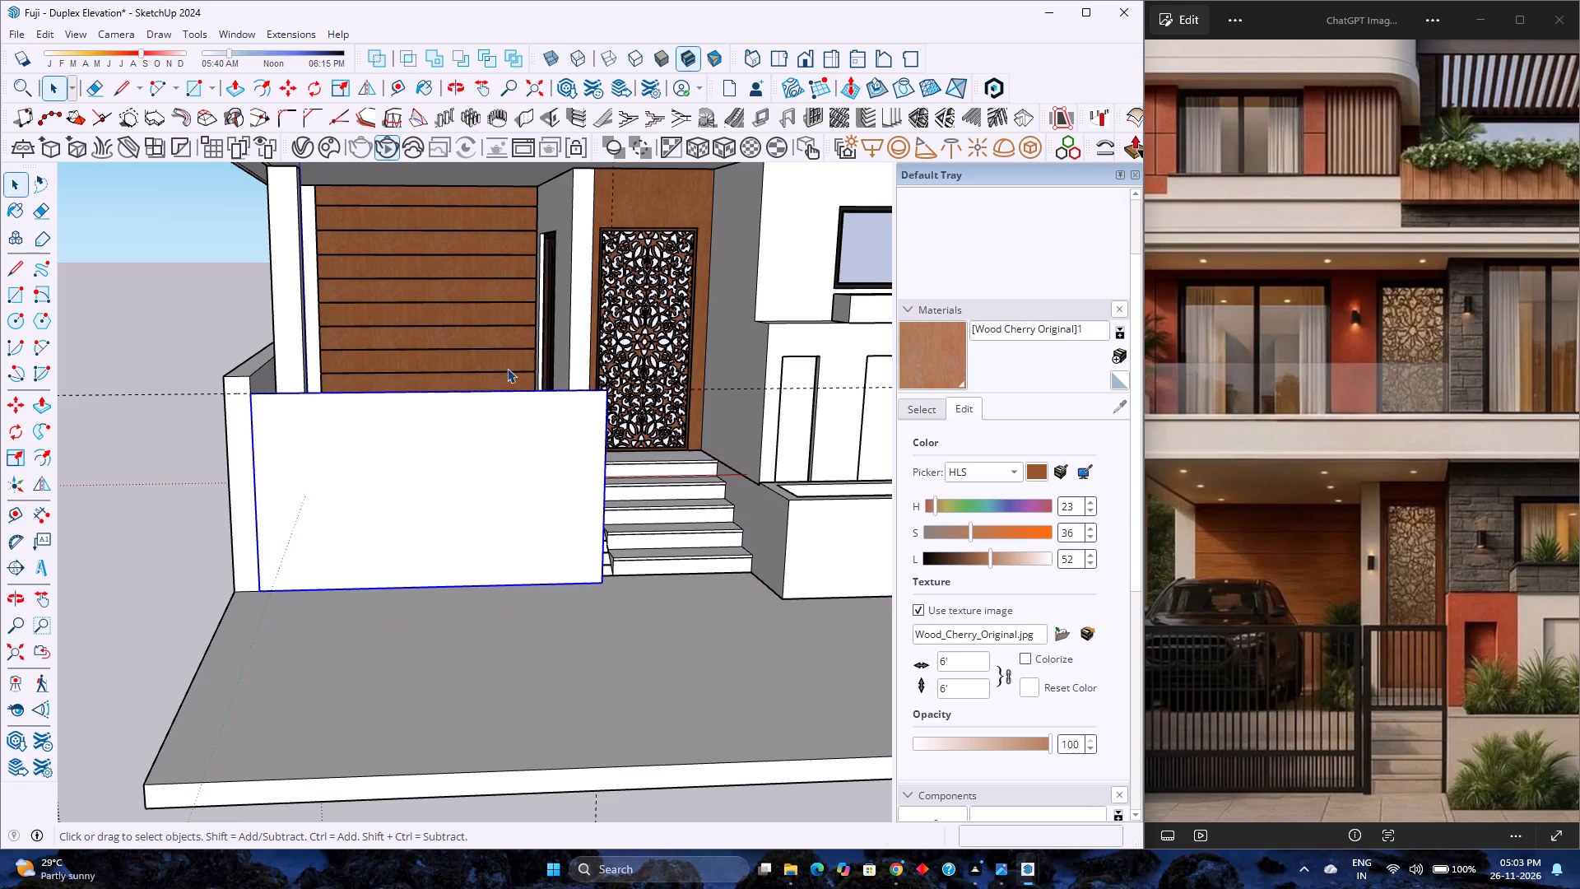
Open the gate group and offset the rectangle's outline inward by 2".
{"action": "double_click", "coordinate": [475, 496]}
{"action": "scroll", "coordinate": [475, 496], "scroll_direction": "up", "scroll_amount": 2}
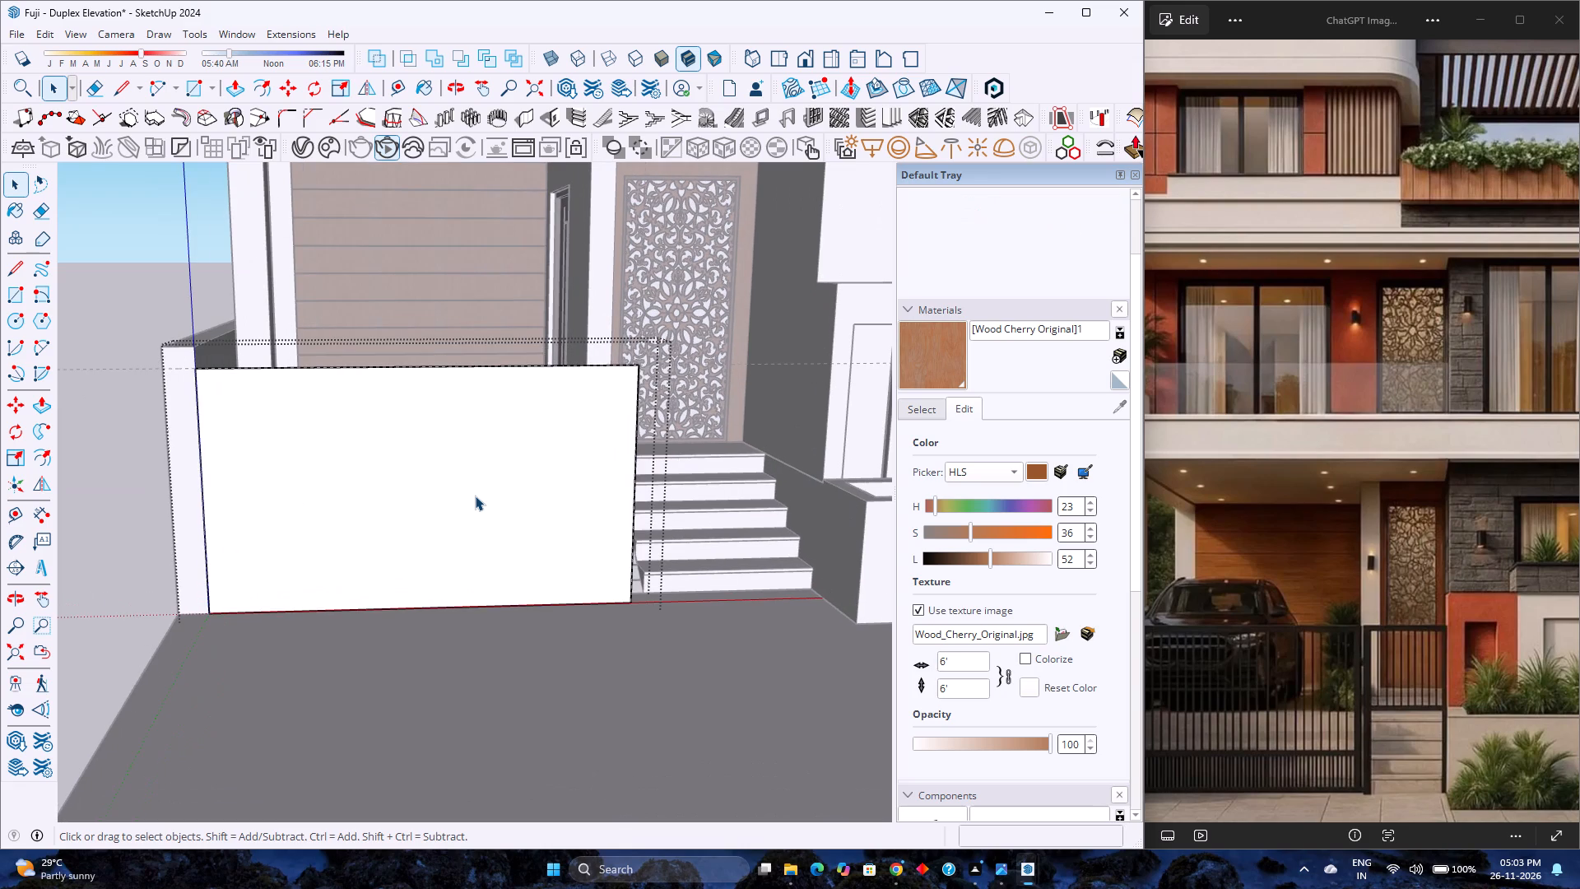
{"action": "left_click", "coordinate": [262, 84]}
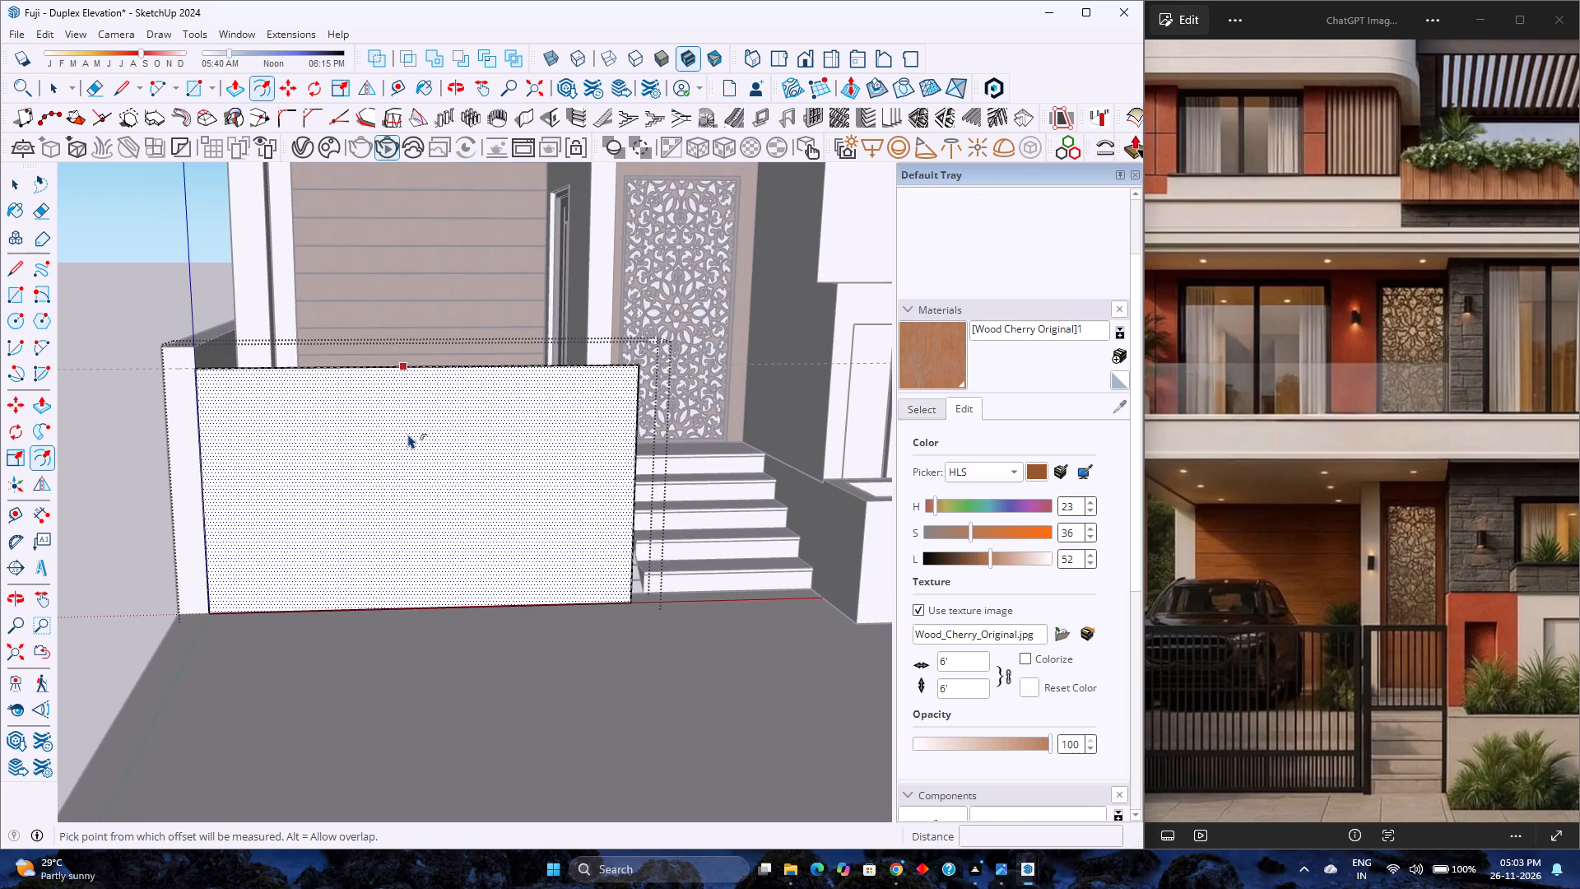
{"action": "left_click", "coordinate": [475, 380]}
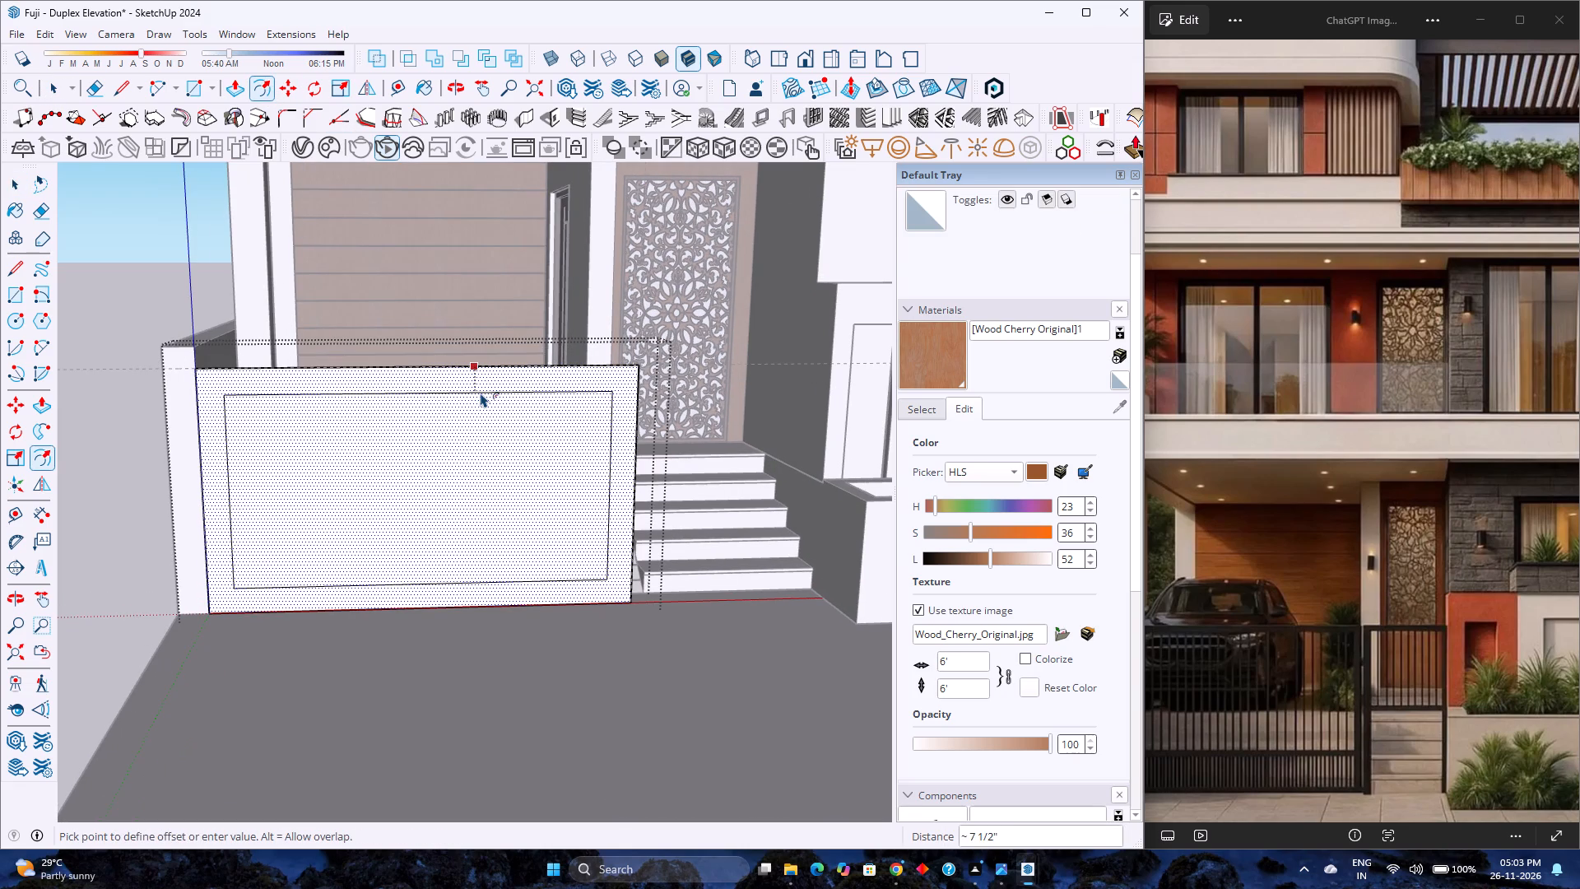
{"action": "type", "text": "1.5"}
{"action": "key", "text": "Return"}
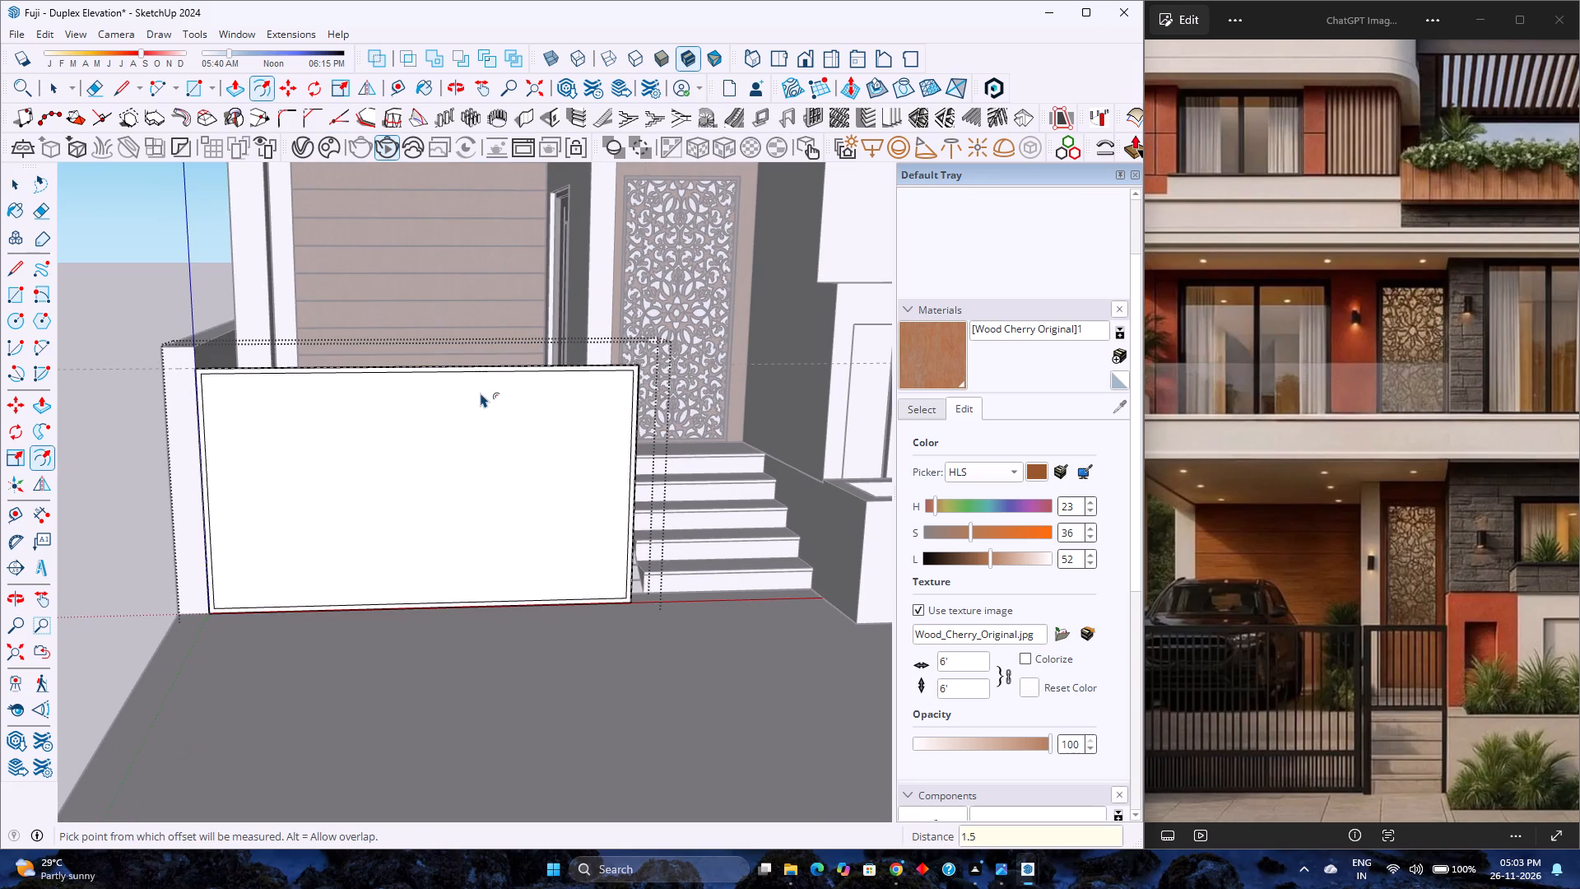
{"action": "key", "text": "2"}
{"action": "key", "text": "Return"}
{"action": "key", "text": "space"}
Copy the inner outline's bottom edge 1' 6" straight up the gate panel along the blue axis.
{"action": "scroll", "coordinate": [545, 450], "scroll_direction": "up", "scroll_amount": 2}
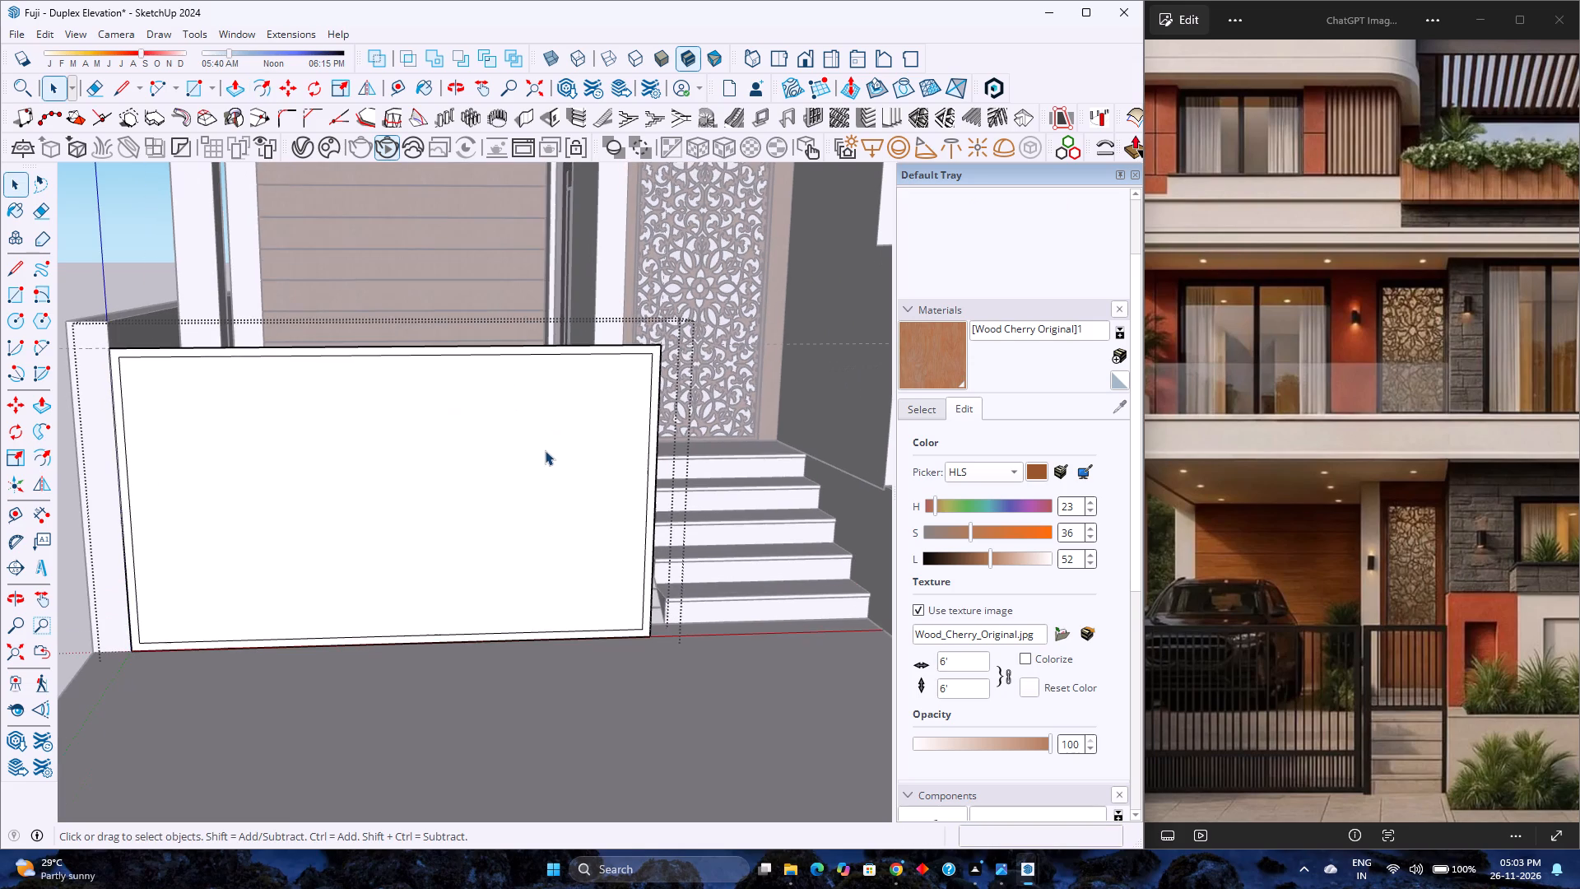
{"action": "left_click", "coordinate": [545, 450]}
{"action": "middle_click_drag", "start_coordinate": [545, 450], "coordinate": [379, 498]}
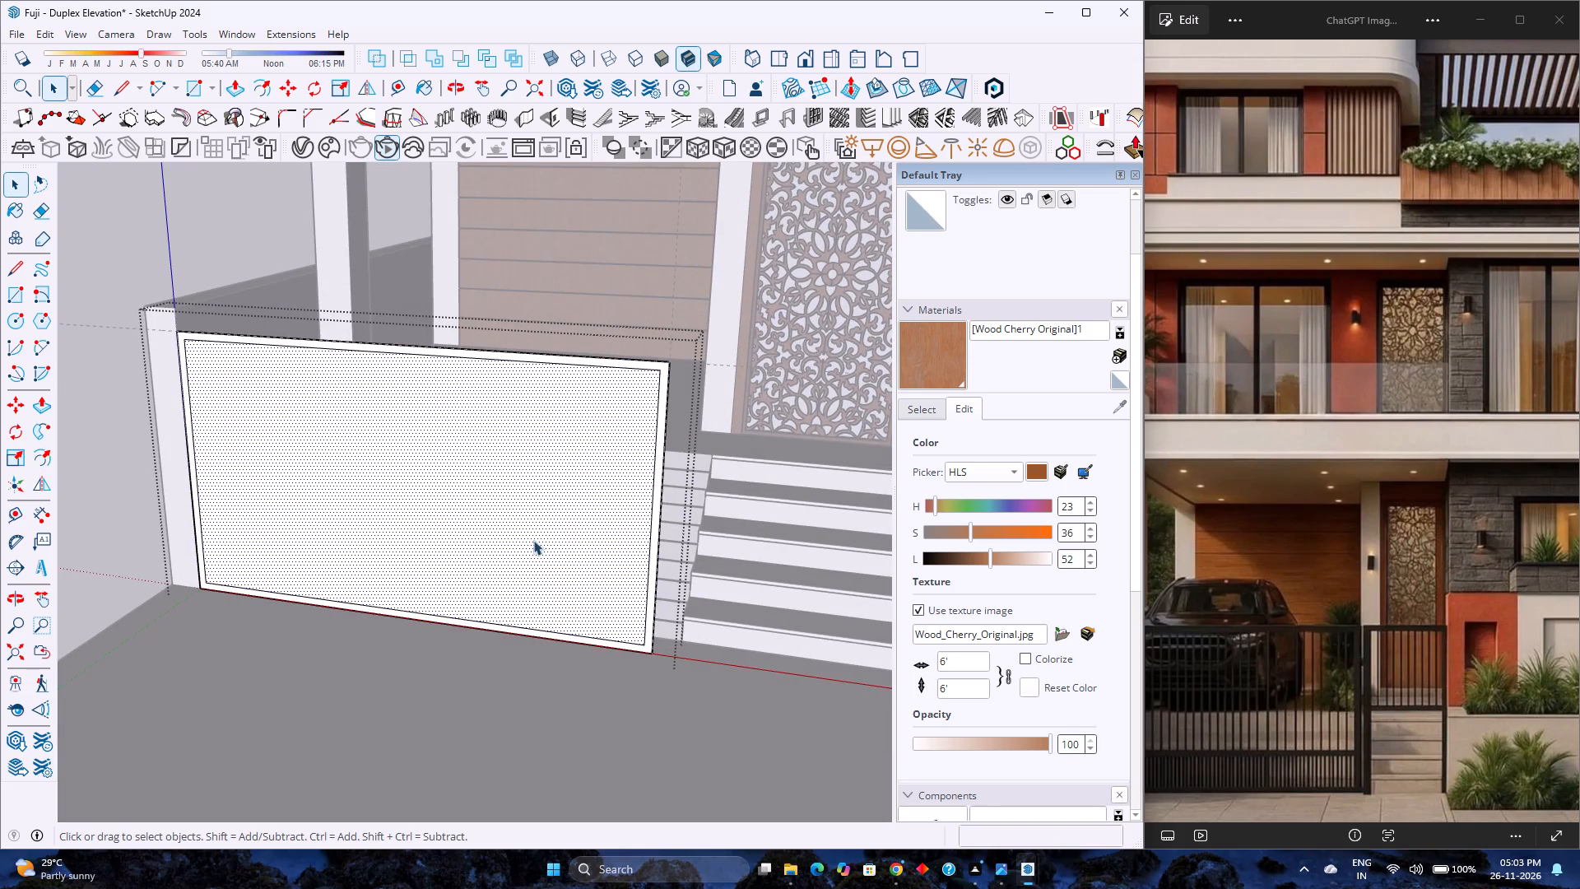
{"action": "scroll", "coordinate": [601, 621], "scroll_direction": "up", "scroll_amount": 4}
{"action": "left_click", "coordinate": [604, 645]}
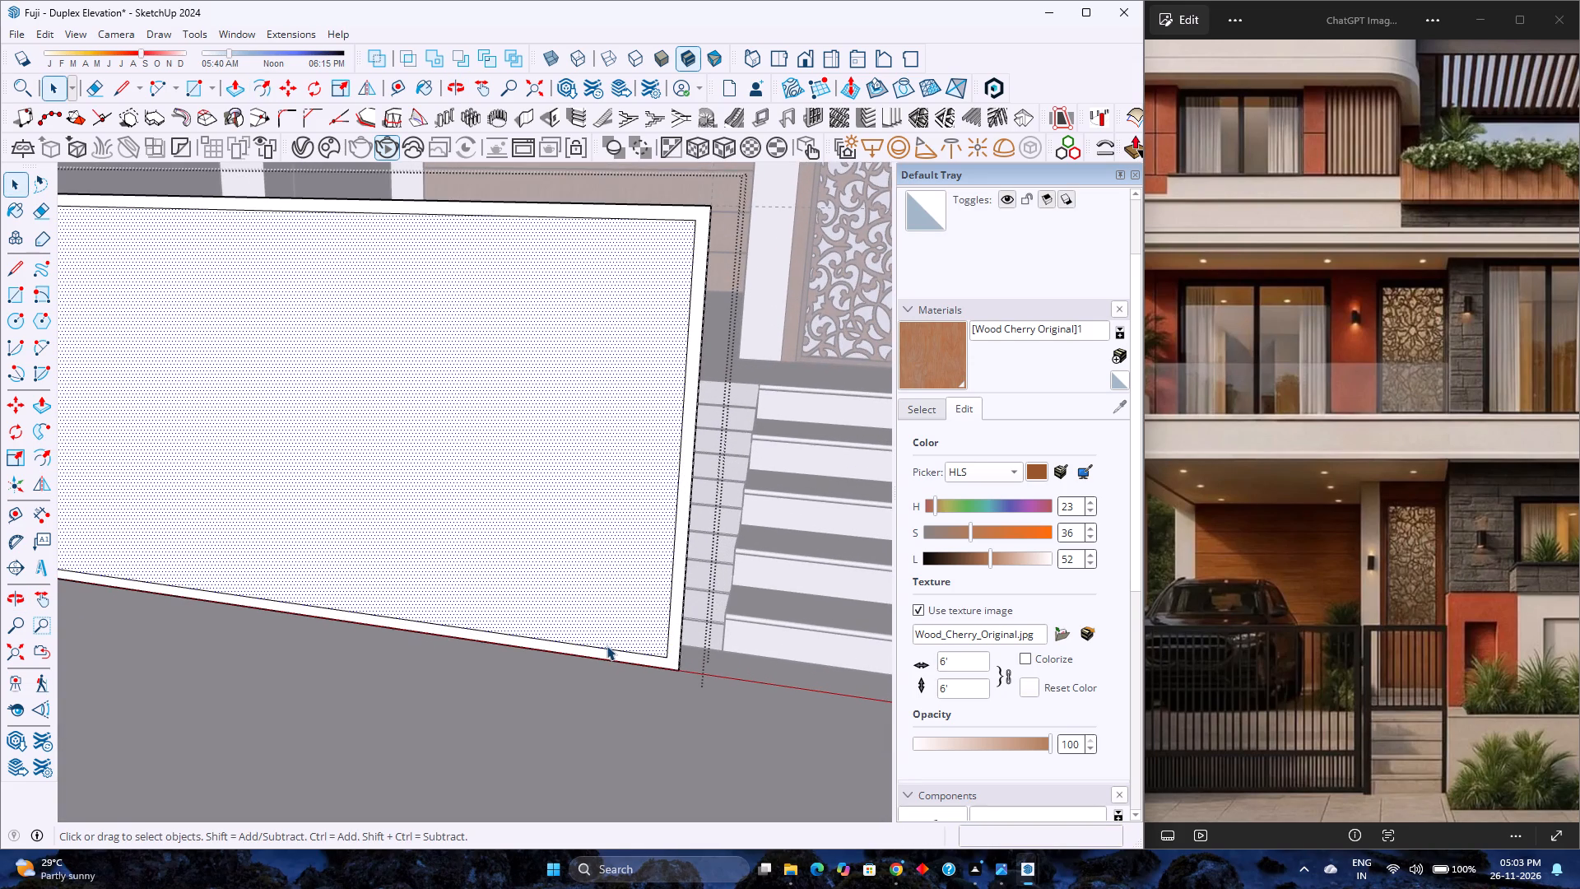
{"action": "left_click", "coordinate": [617, 651]}
{"action": "key", "text": "m"}
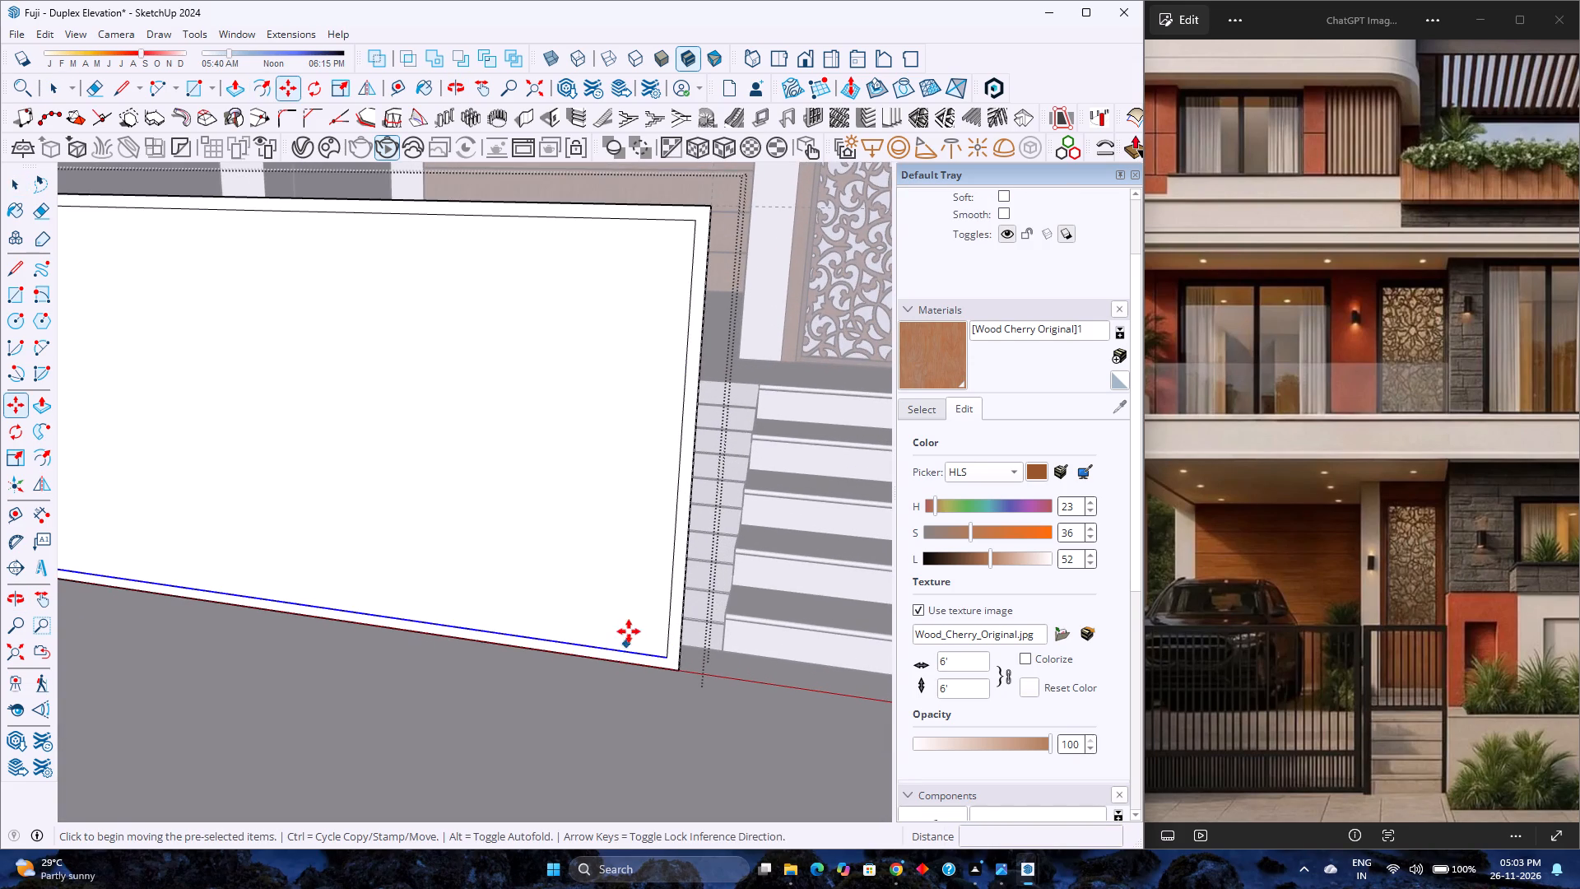
{"action": "scroll", "coordinate": [635, 647], "scroll_direction": "up", "scroll_amount": 4}
{"action": "left_click", "coordinate": [680, 662]}
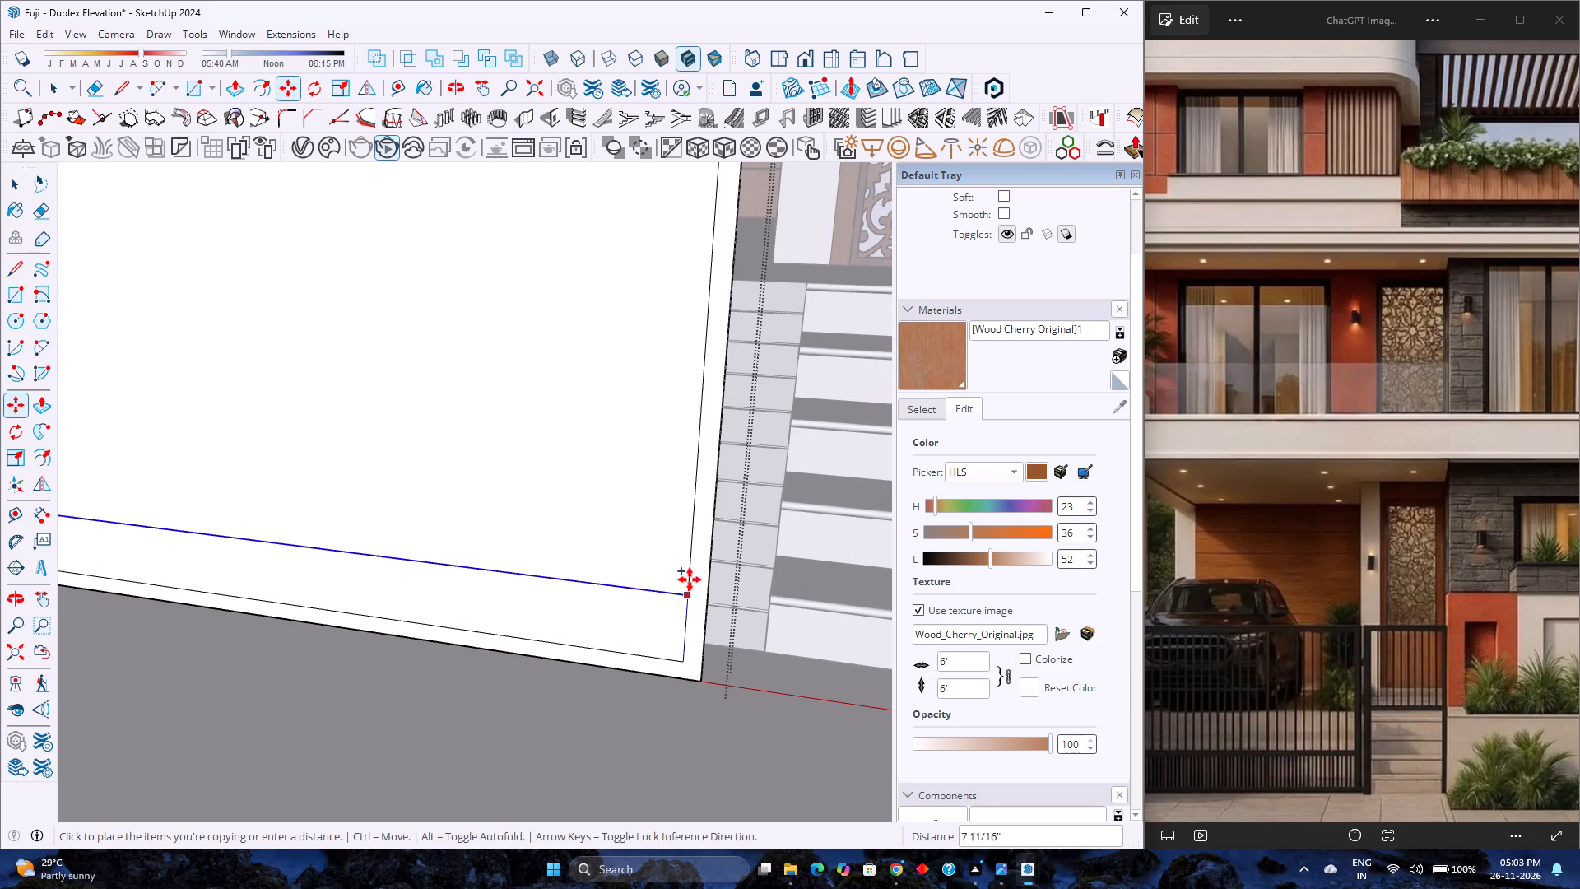
{"action": "scroll", "coordinate": [690, 554], "scroll_direction": "down", "scroll_amount": 10}
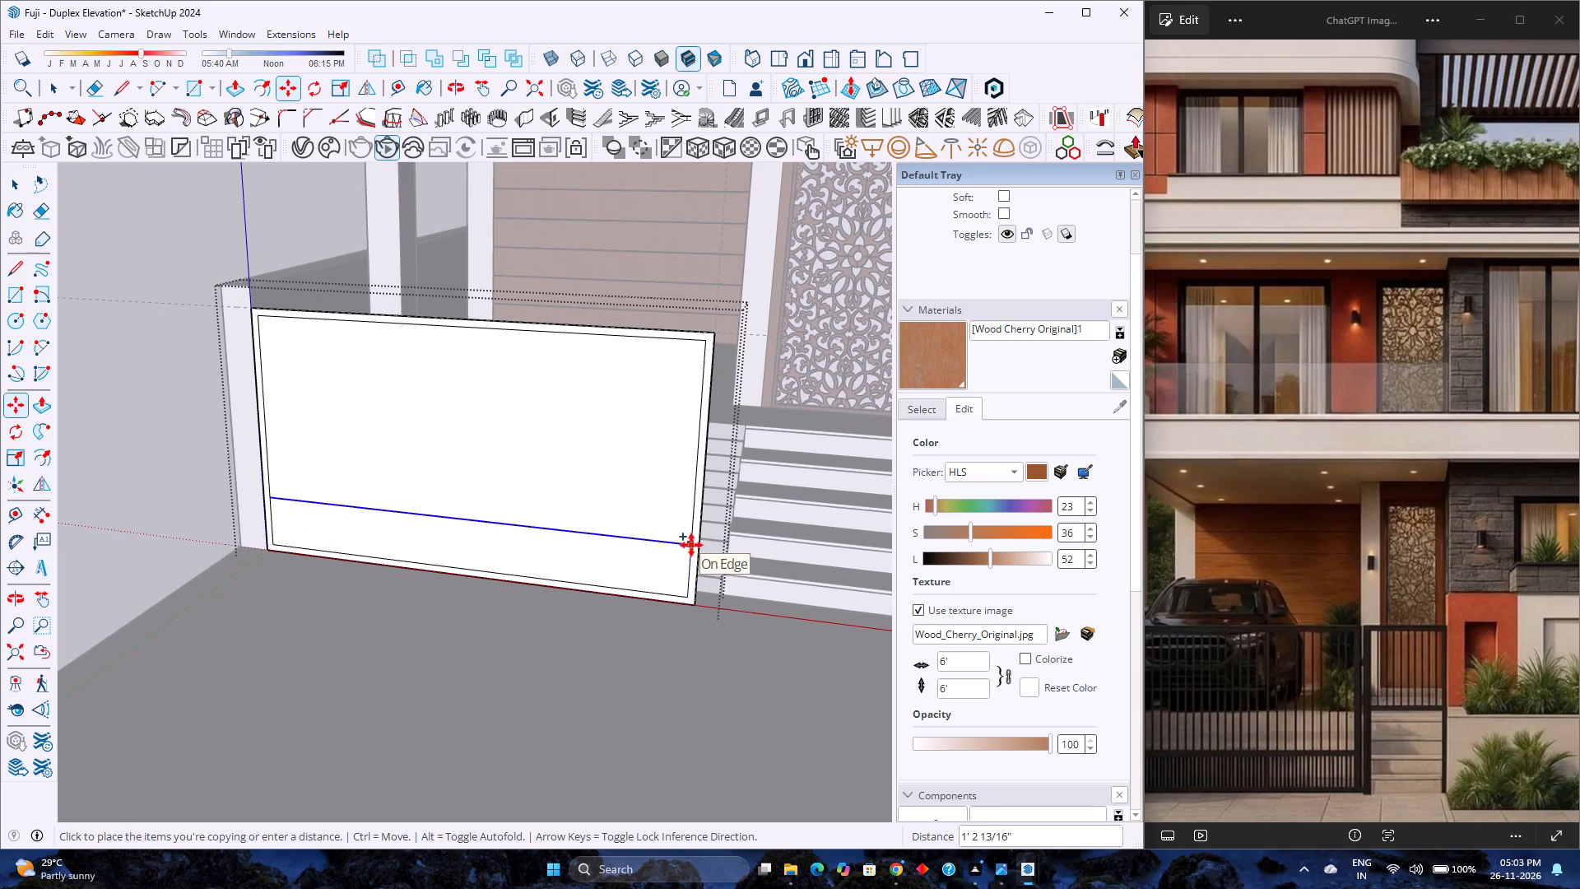
{"action": "key", "text": "Up"}
{"action": "scroll", "coordinate": [691, 545], "scroll_direction": "up", "scroll_amount": 1}
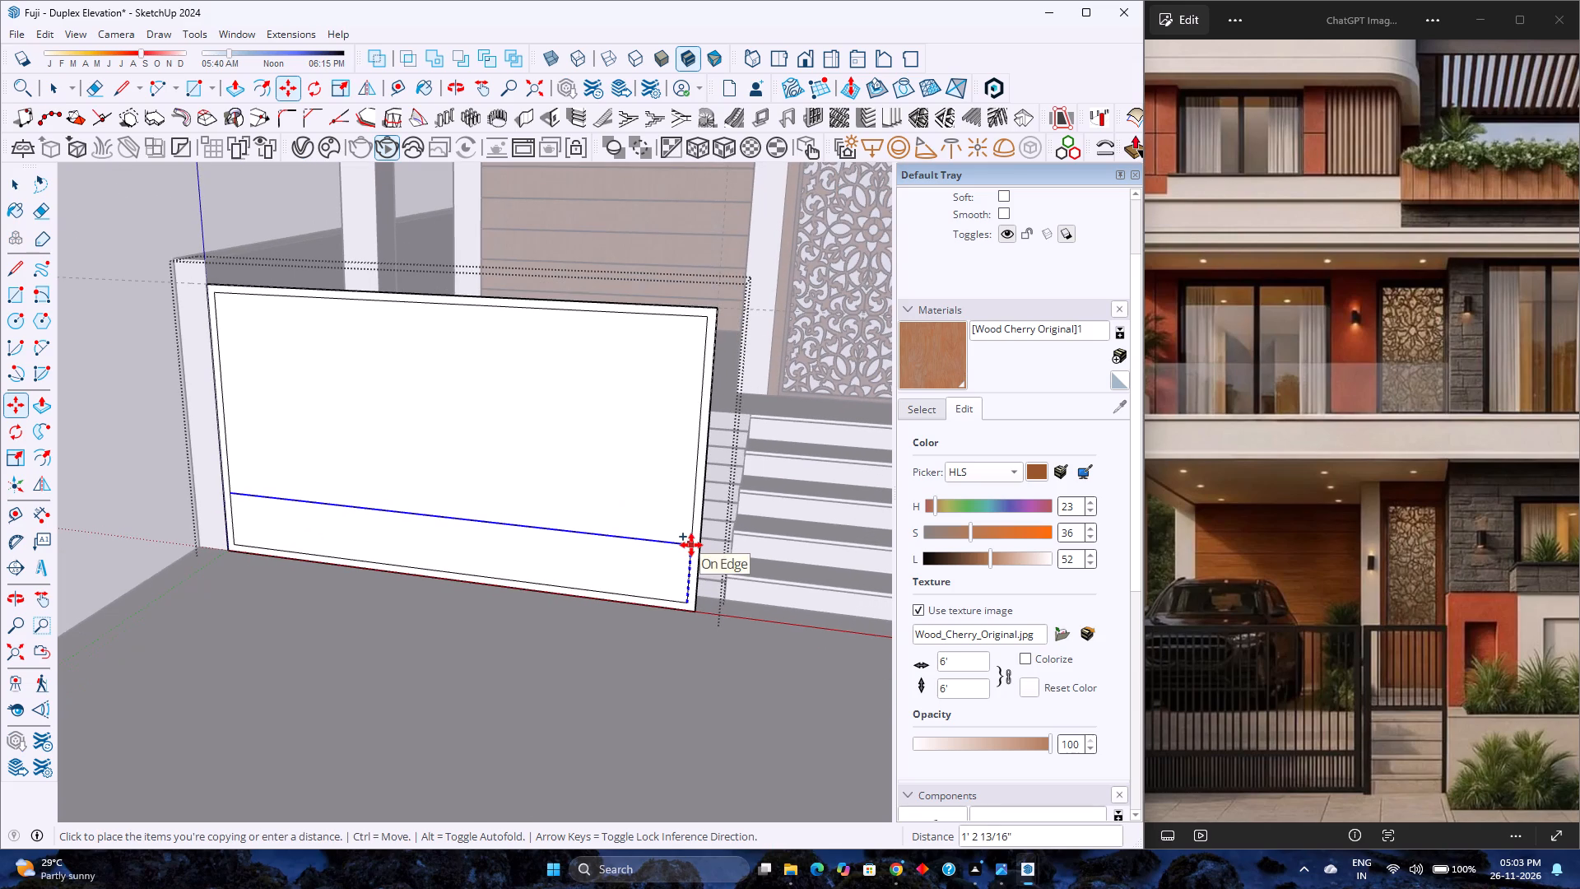
{"action": "type", "text": "1'6"}
{"action": "key", "text": "Return"}
Copy the new horizontal edge another 2" upward to outline the gate's middle rail.
{"action": "scroll", "coordinate": [691, 545], "scroll_direction": "up", "scroll_amount": 3}
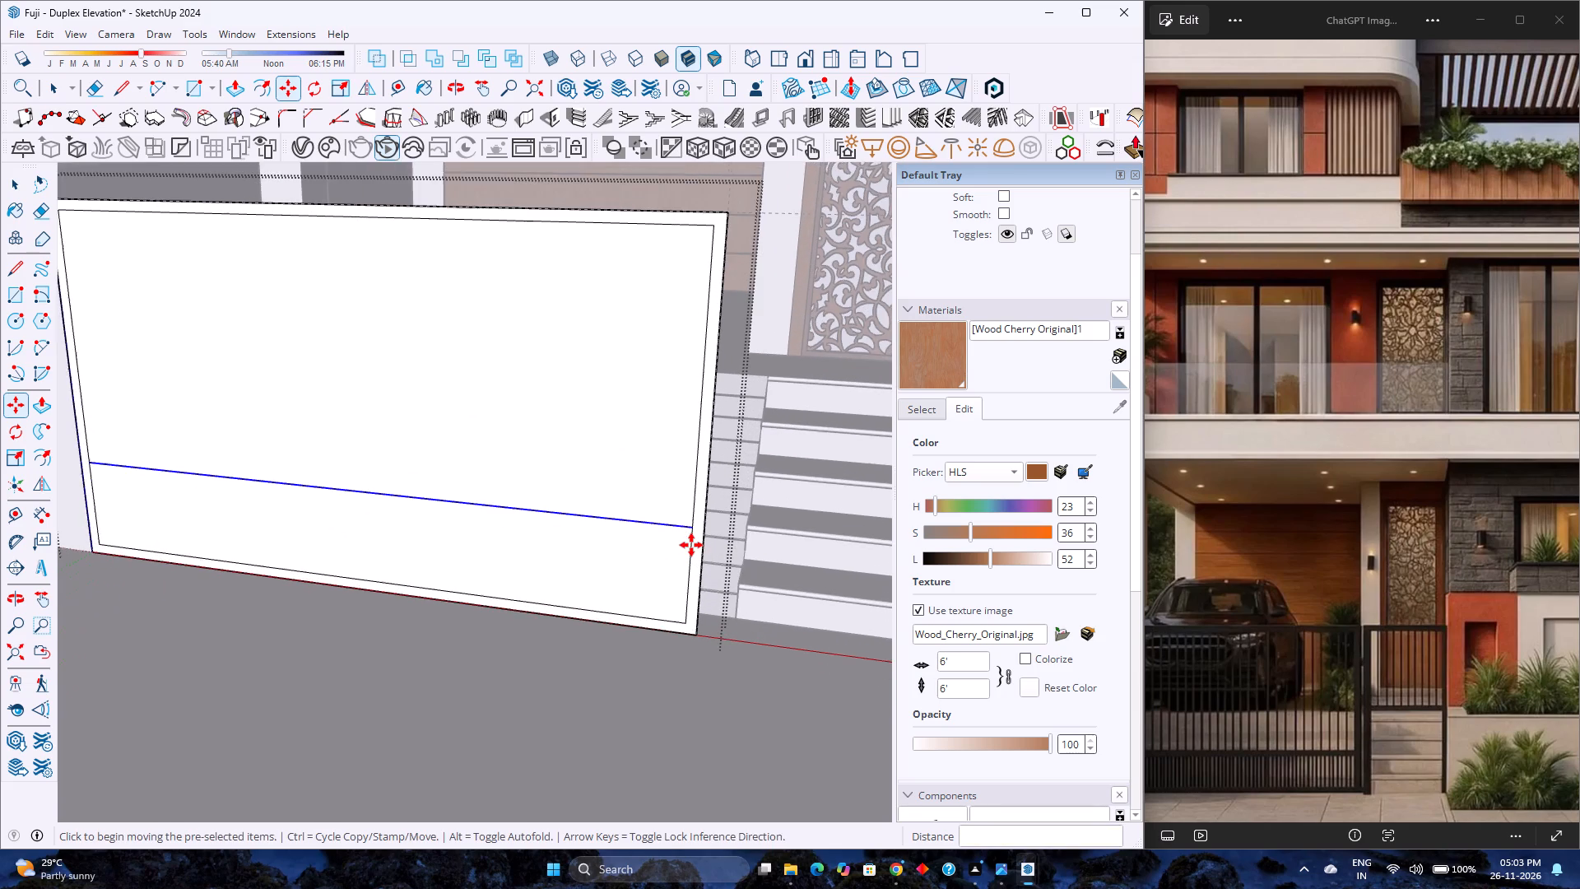
{"action": "scroll", "coordinate": [691, 545], "scroll_direction": "up", "scroll_amount": 2}
{"action": "left_click", "coordinate": [692, 523]}
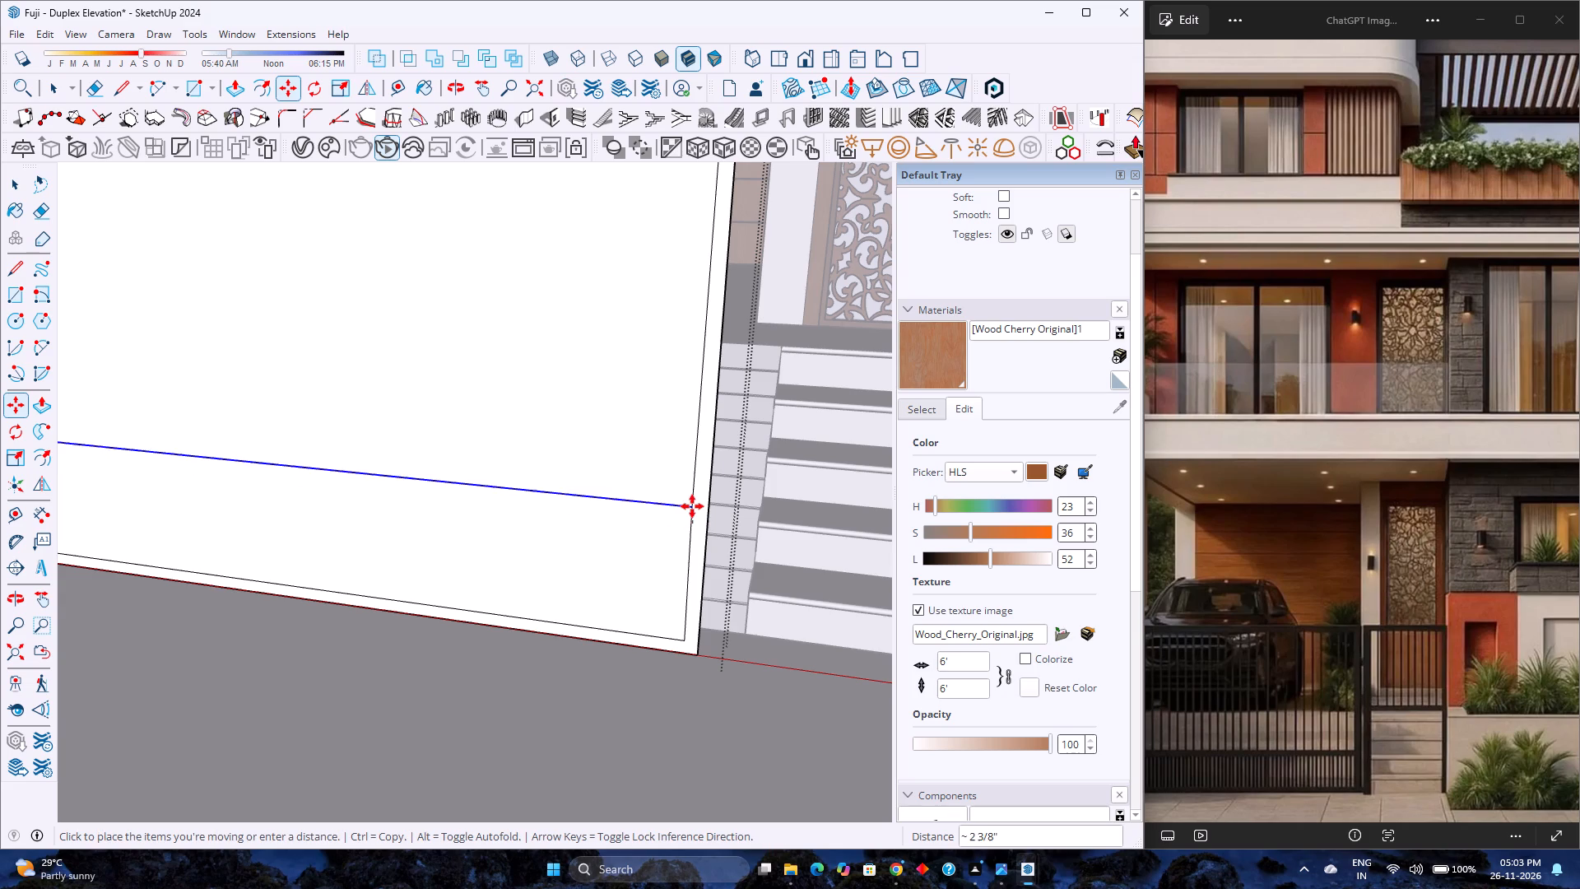
{"action": "key", "text": "2"}
{"action": "key", "text": "Return"}
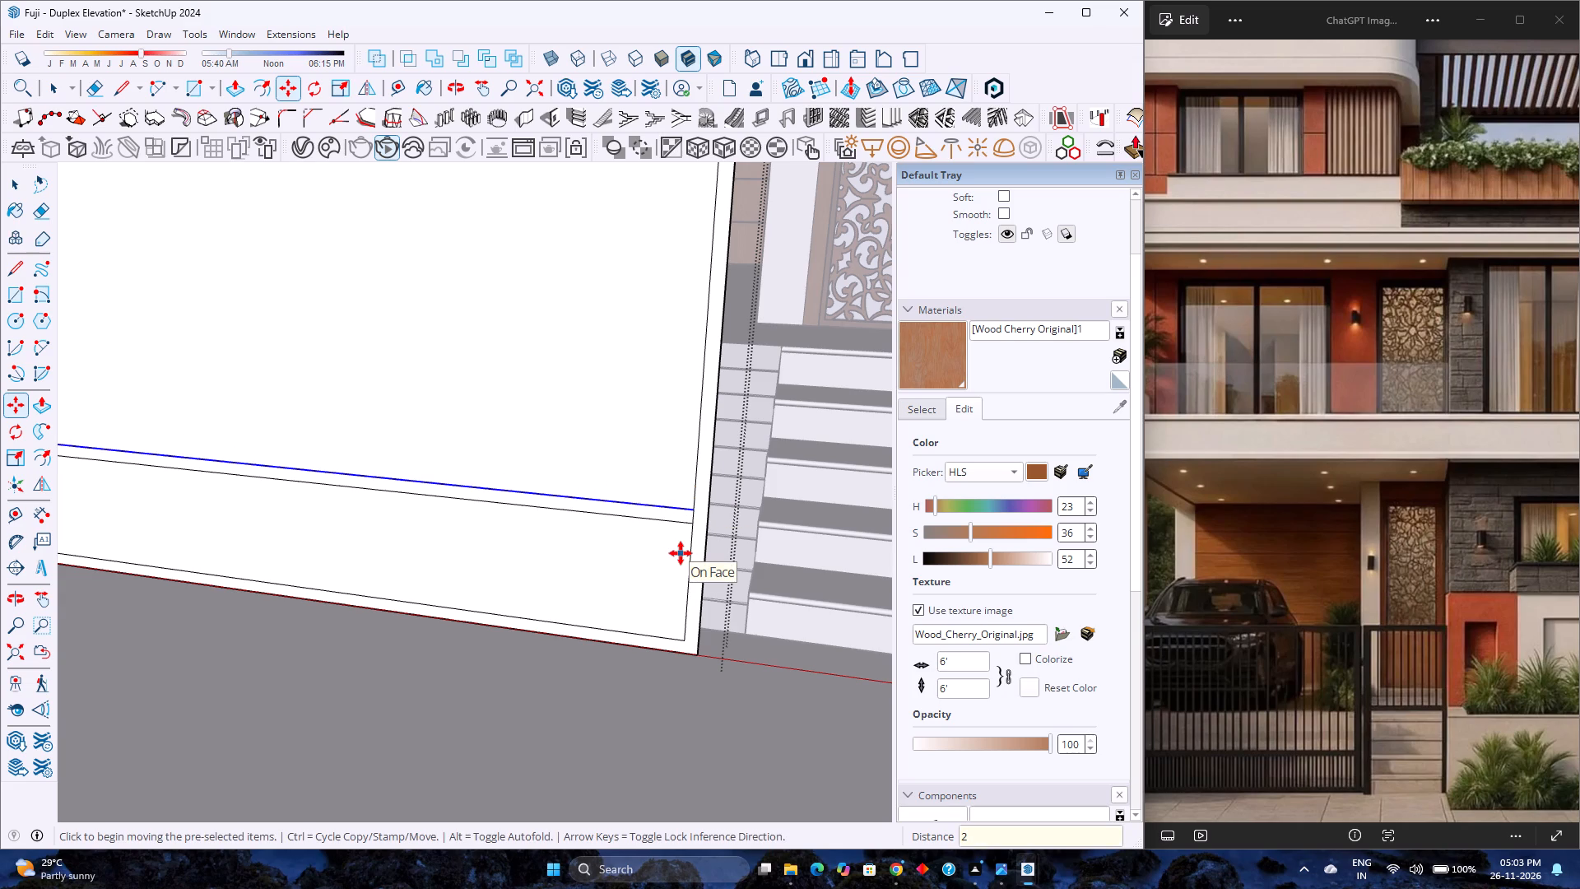
Erase the short inner-outline segments at both ends of the middle rail so it merges with the side frame.
{"action": "key", "text": "e"}
{"action": "scroll", "coordinate": [690, 519], "scroll_direction": "up", "scroll_amount": 3}
{"action": "left_click", "coordinate": [698, 519]}
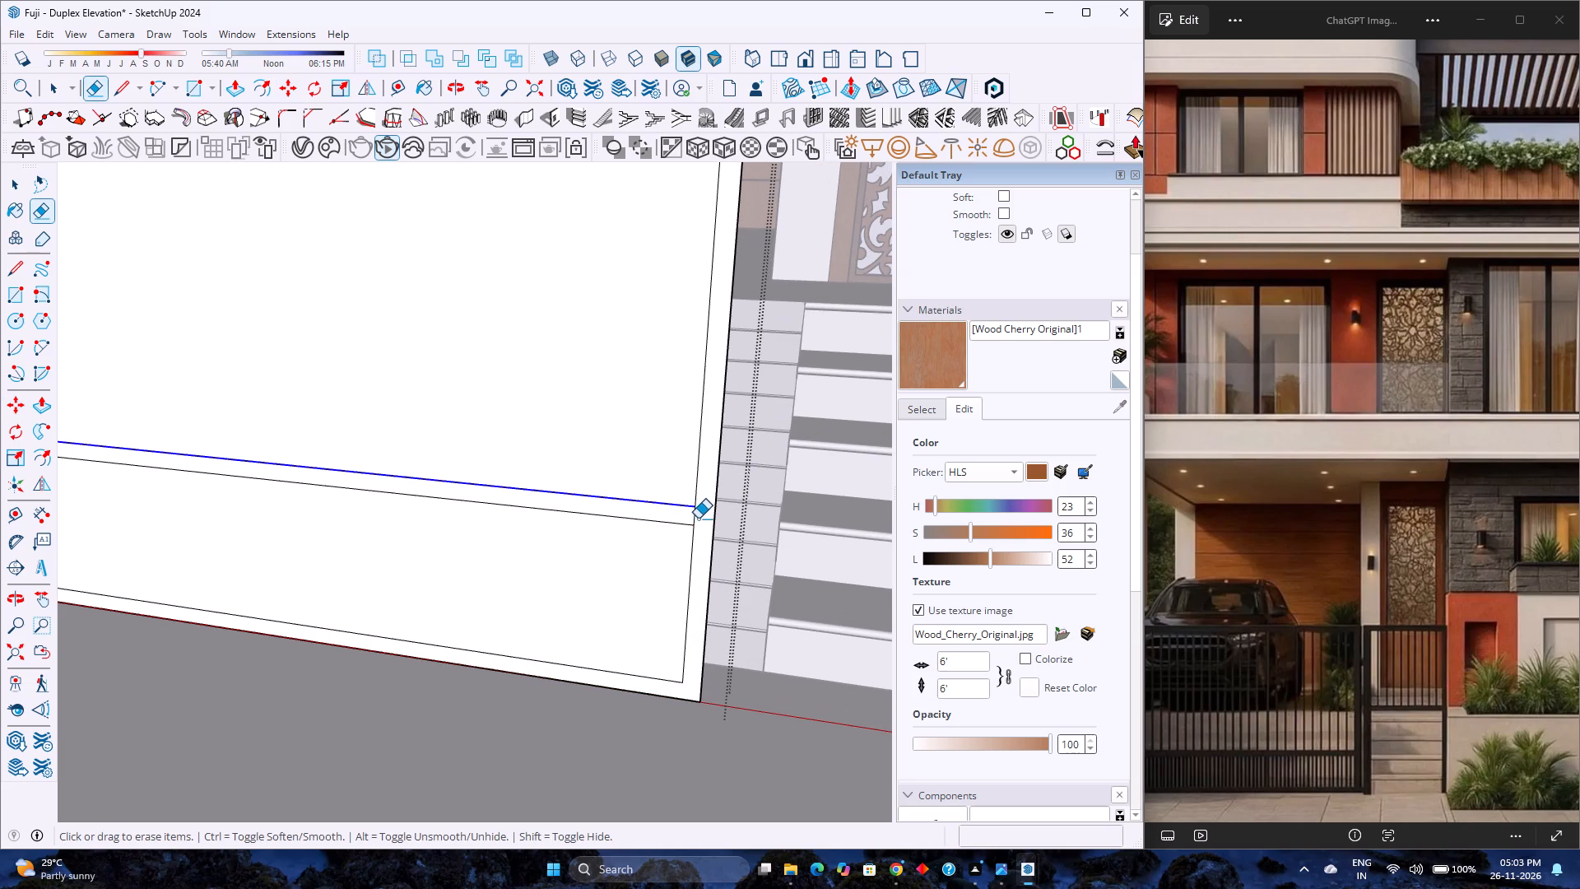
{"action": "scroll", "coordinate": [705, 555], "scroll_direction": "down", "scroll_amount": 10}
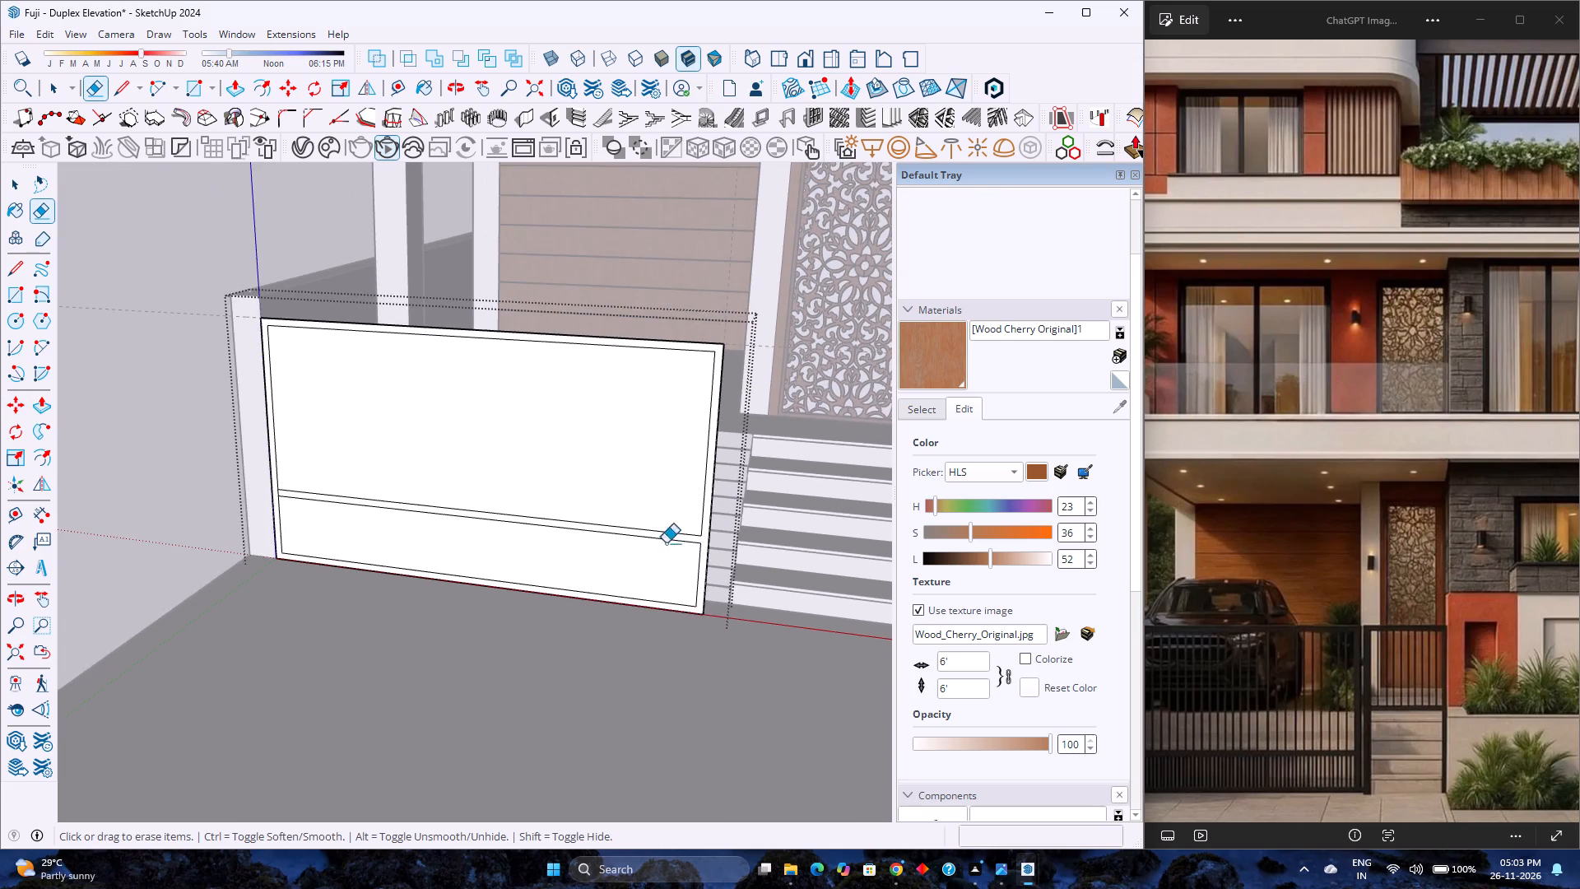
{"action": "scroll", "coordinate": [295, 486], "scroll_direction": "up", "scroll_amount": 9}
{"action": "left_click", "coordinate": [267, 496]}
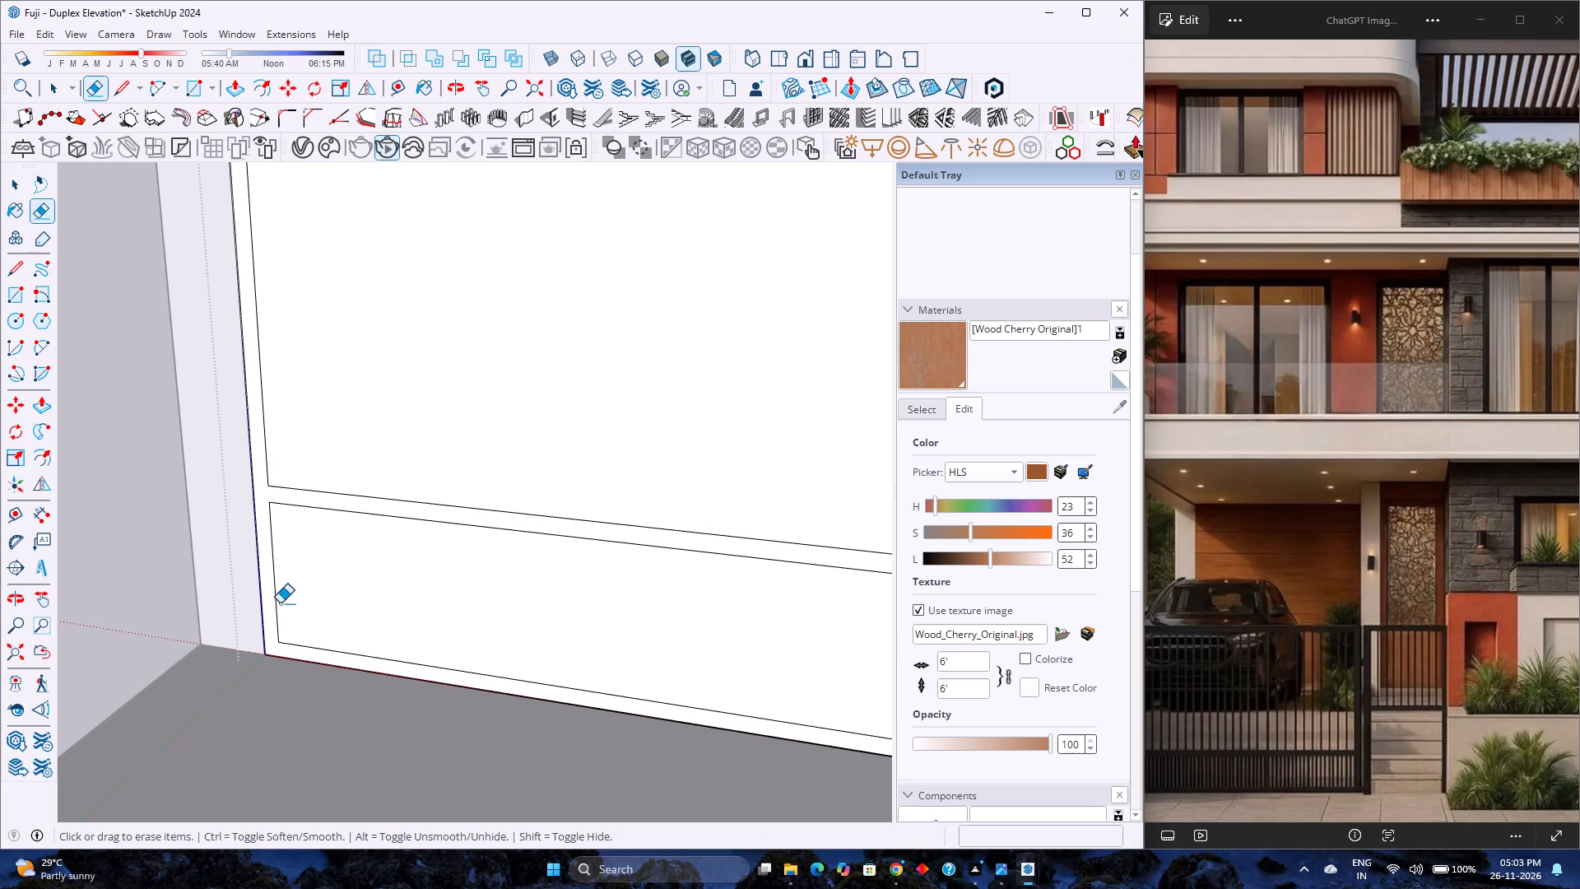
Delete the infill faces below and above the middle rail, leaving two openings in the gate frame.
{"action": "scroll", "coordinate": [278, 603], "scroll_direction": "down", "scroll_amount": 8}
{"action": "key", "text": "space"}
{"action": "left_click", "coordinate": [329, 596]}
{"action": "key", "text": "Delete"}
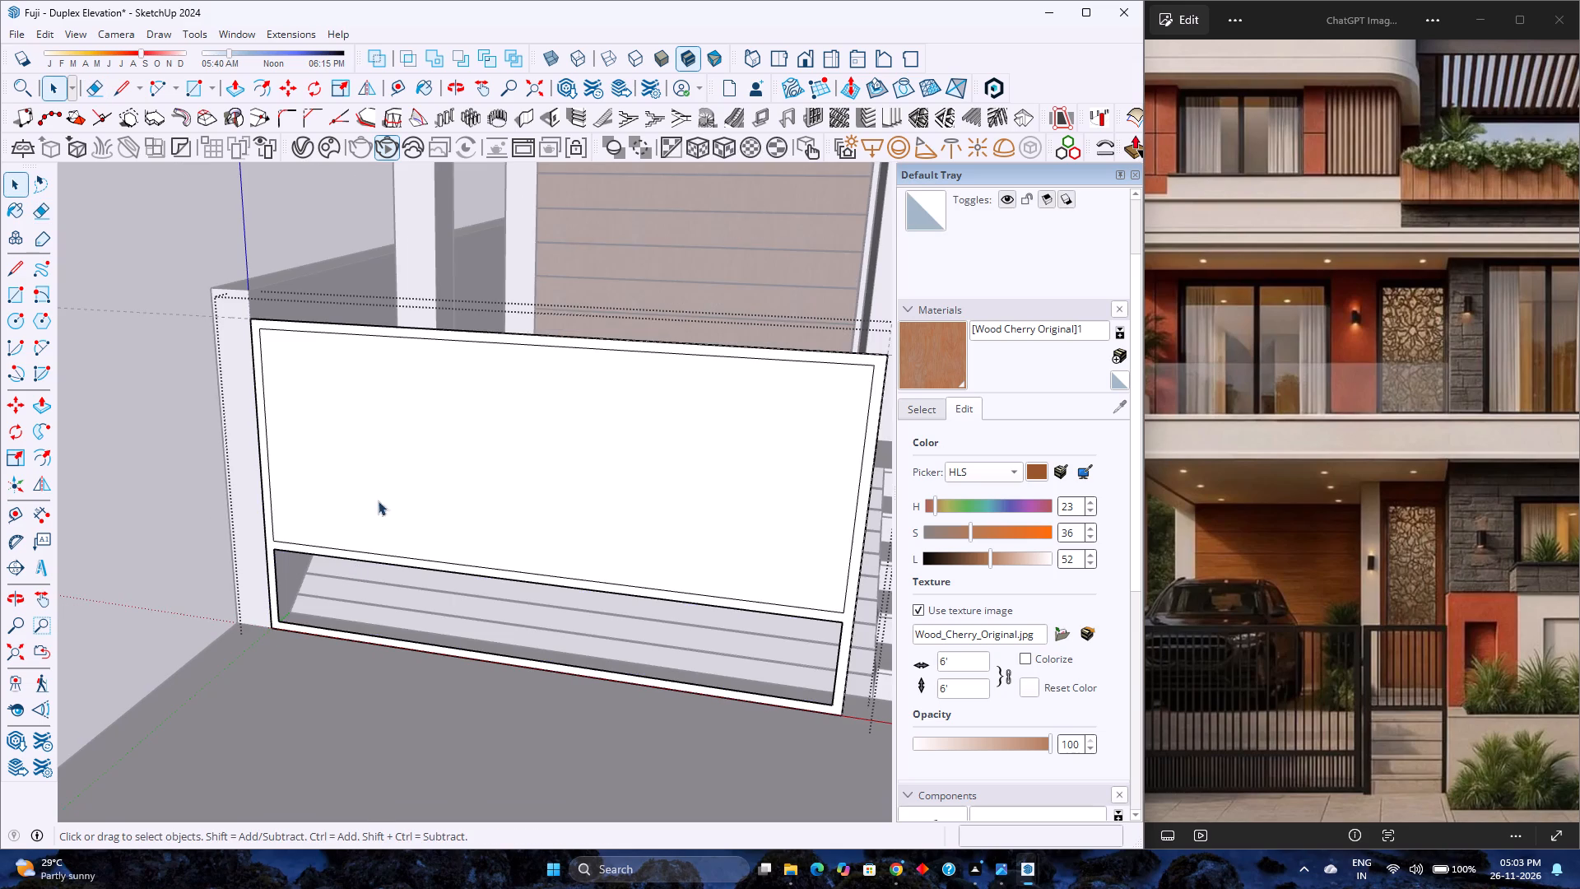
{"action": "left_click", "coordinate": [388, 479]}
{"action": "key", "text": "Delete"}
Push/Pull the gate frame's front face to a thickness of 3".
{"action": "scroll", "coordinate": [315, 556], "scroll_direction": "down", "scroll_amount": 4}
{"action": "key", "text": "p"}
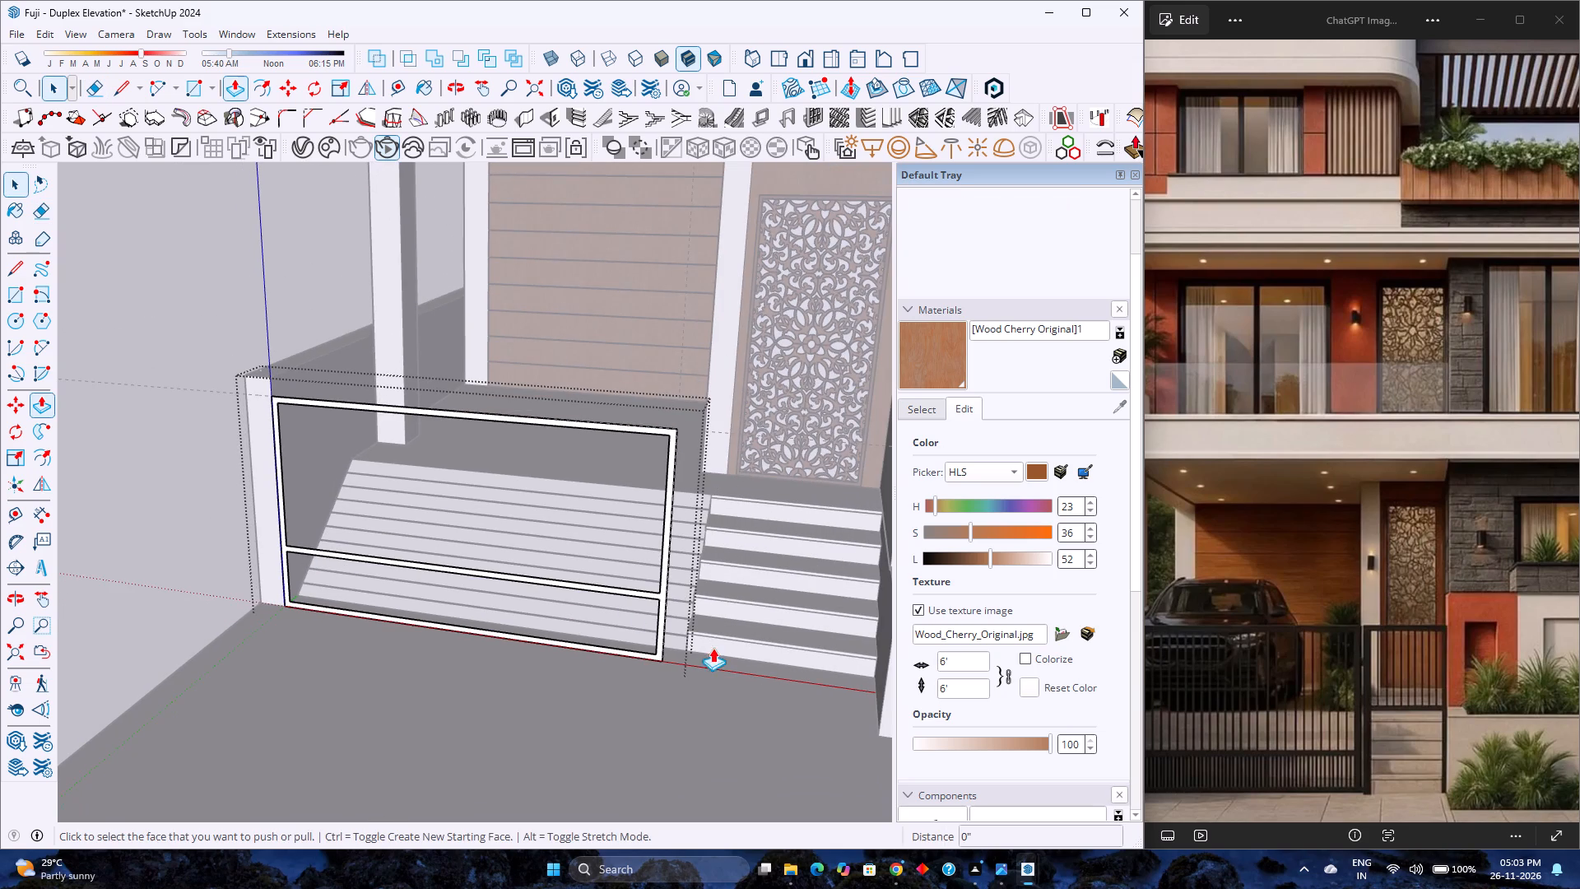
{"action": "scroll", "coordinate": [670, 636], "scroll_direction": "up", "scroll_amount": 8}
{"action": "left_click", "coordinate": [647, 664]}
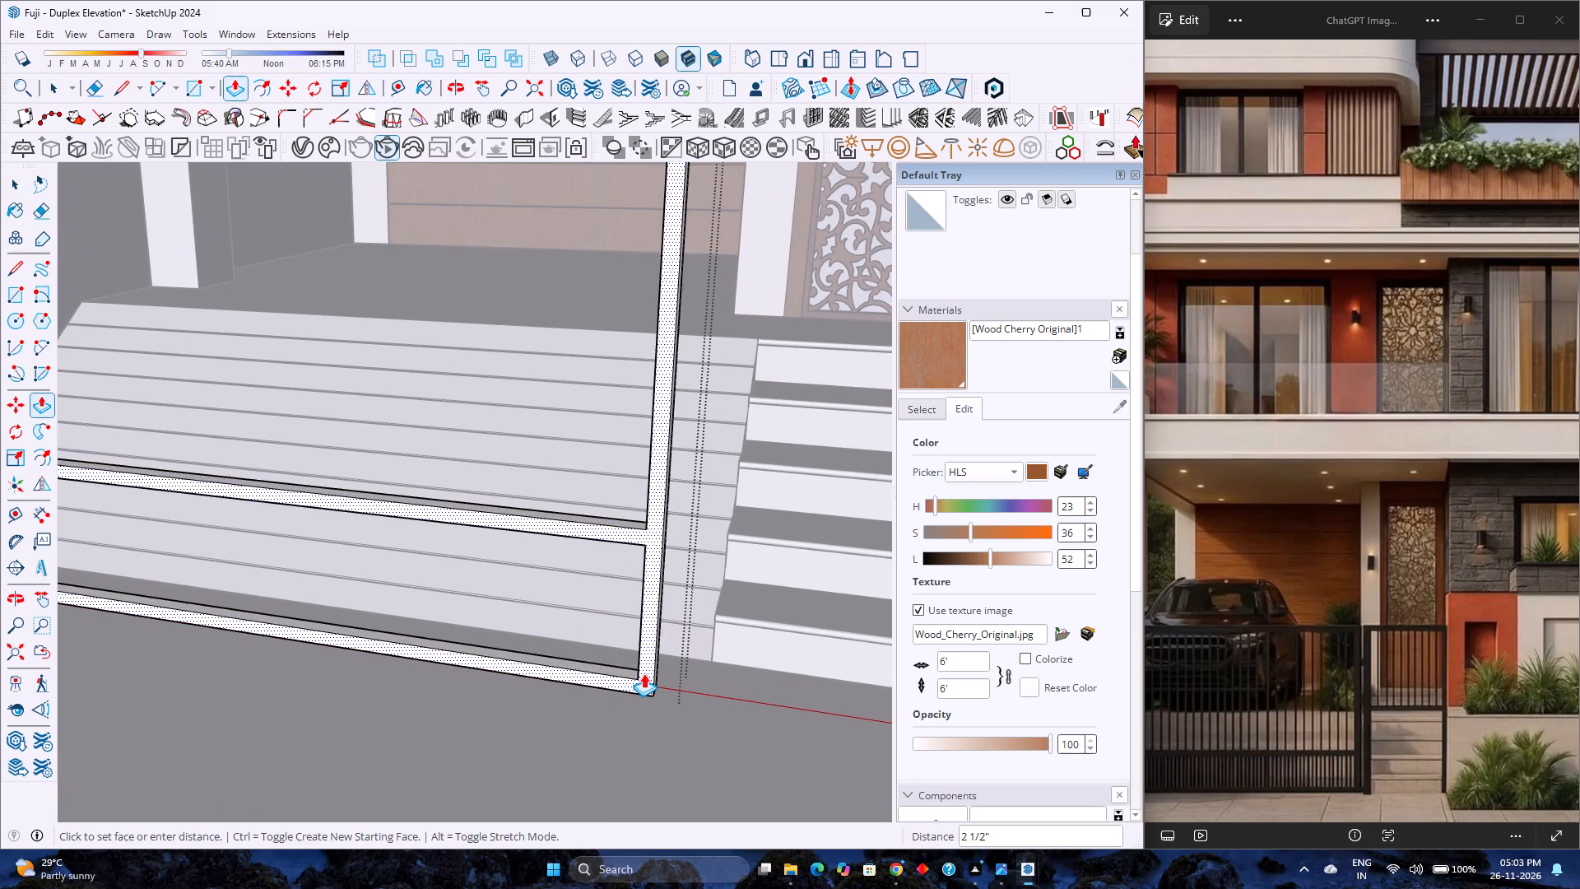
{"action": "scroll", "coordinate": [644, 673], "scroll_direction": "down", "scroll_amount": 4}
{"action": "key", "text": "2"}
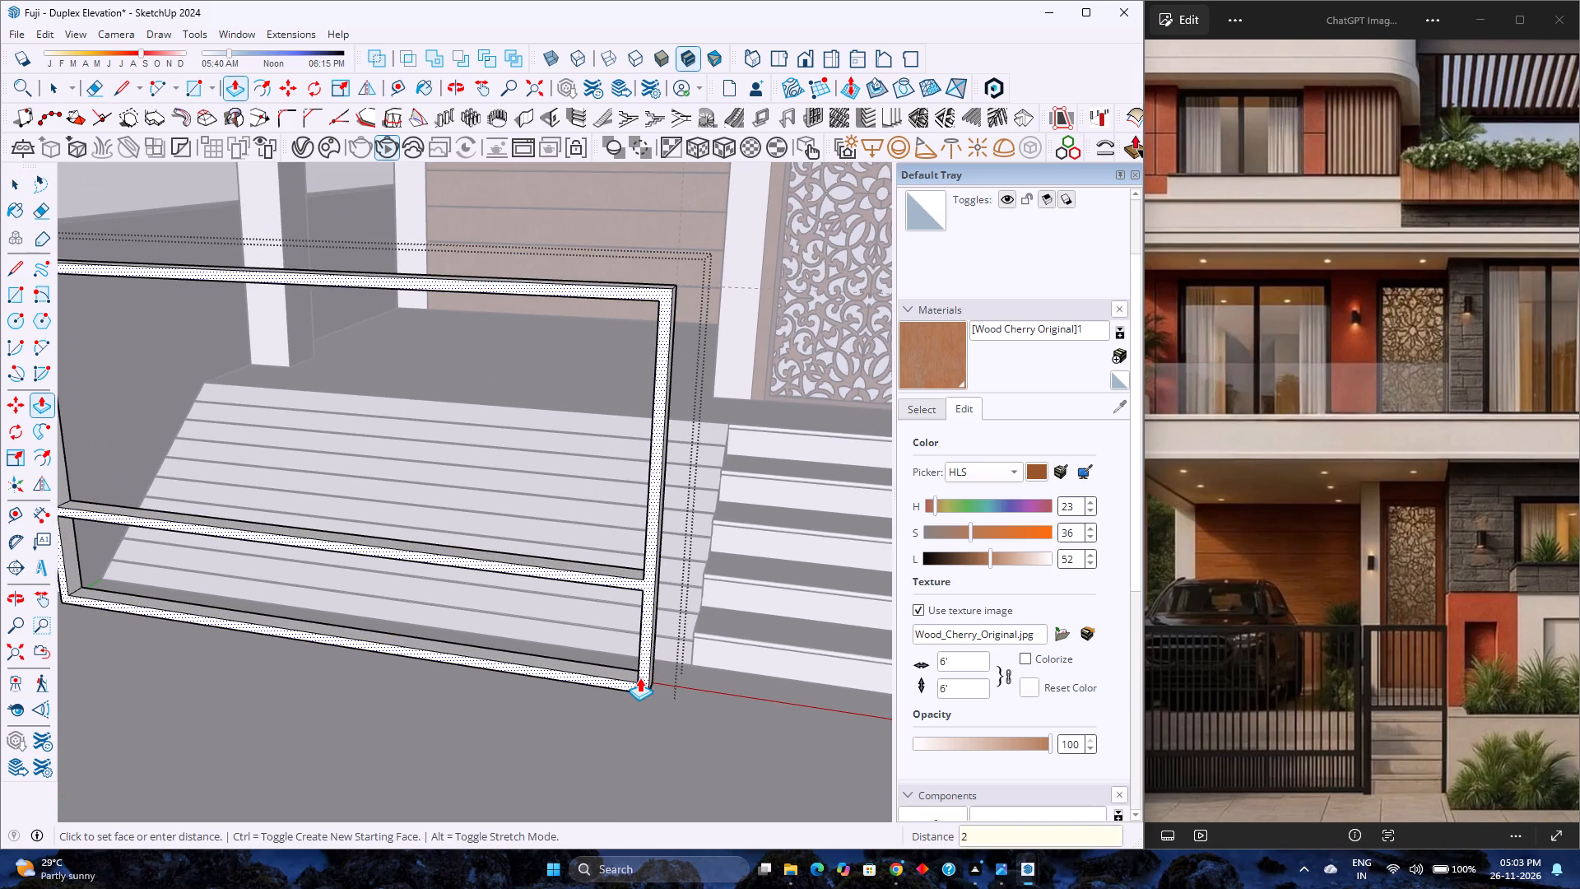
{"action": "key", "text": "Return"}
{"action": "key", "text": "3"}
{"action": "key", "text": "Return"}
Examine the gate frame up close and against the whole front elevation.
{"action": "scroll", "coordinate": [639, 676], "scroll_direction": "up", "scroll_amount": 4}
{"action": "middle_click_drag", "start_coordinate": [639, 676], "coordinate": [624, 678]}
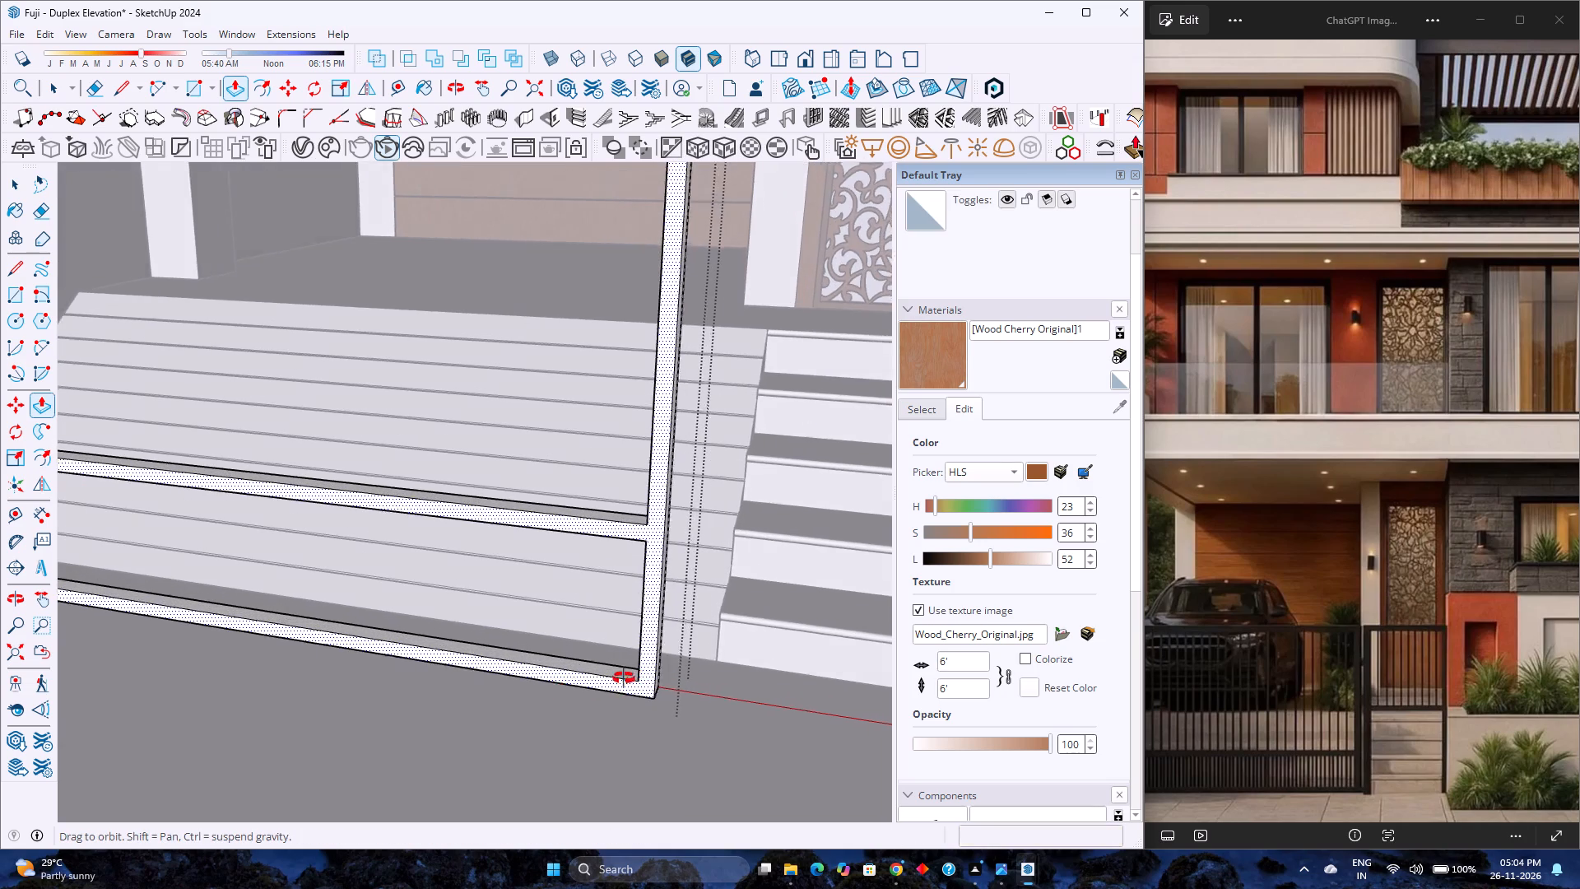
{"action": "middle_click_drag", "start_coordinate": [624, 678], "coordinate": [649, 606]}
{"action": "middle_click", "coordinate": [665, 606]}
{"action": "scroll", "coordinate": [631, 616], "scroll_direction": "down", "scroll_amount": 11}
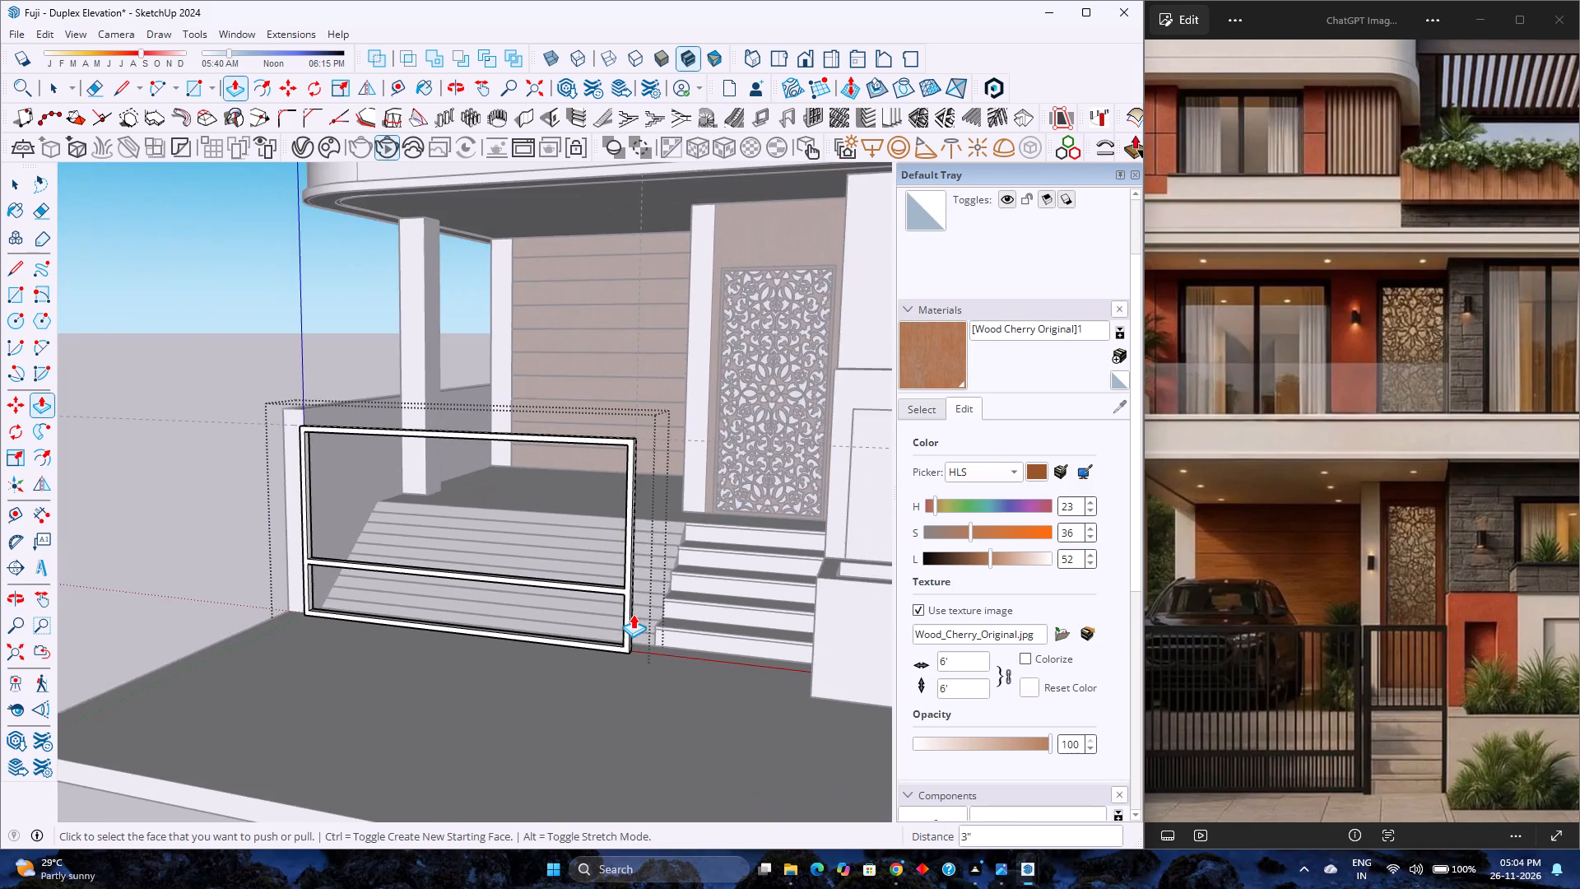
{"action": "scroll", "coordinate": [574, 626], "scroll_direction": "down", "scroll_amount": 1}
{"action": "middle_click_drag", "start_coordinate": [573, 626], "coordinate": [818, 628]}
{"action": "scroll", "coordinate": [658, 584], "scroll_direction": "down", "scroll_amount": 7}
{"action": "middle_click_drag", "start_coordinate": [641, 637], "coordinate": [448, 592]}
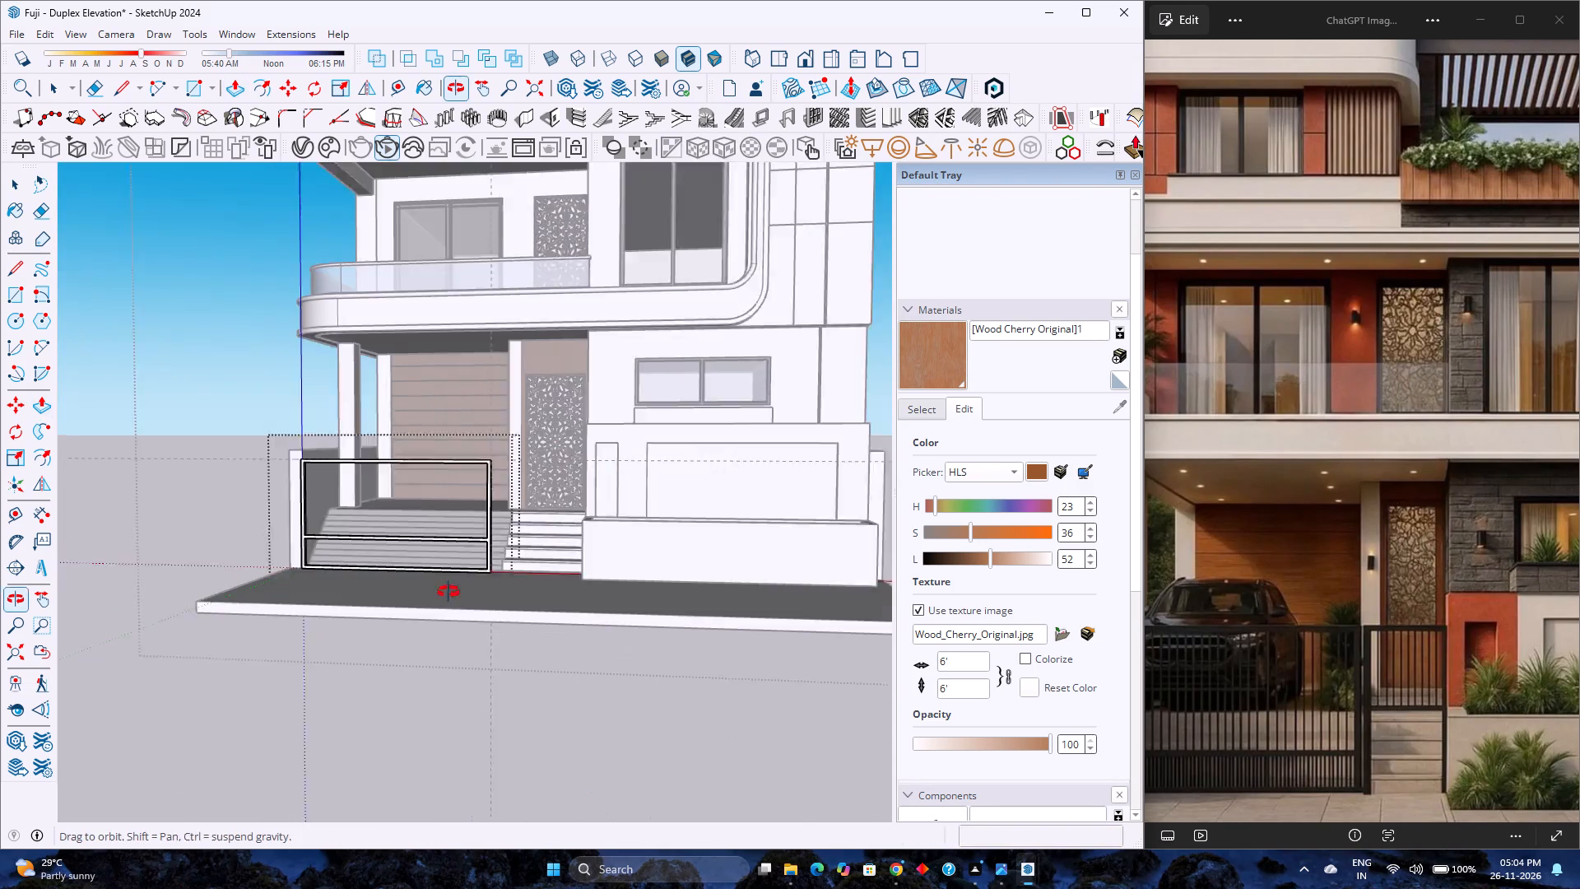
{"action": "middle_click_drag", "start_coordinate": [448, 592], "coordinate": [448, 592]}
{"action": "scroll", "coordinate": [448, 591], "scroll_direction": "down", "scroll_amount": 3}
Push/Pull the bottom rail's top face up 1" and repeat it on the right stile's inner face in the lower opening.
{"action": "scroll", "coordinate": [418, 547], "scroll_direction": "up", "scroll_amount": 11}
{"action": "middle_click_drag", "start_coordinate": [410, 570], "coordinate": [480, 586]}
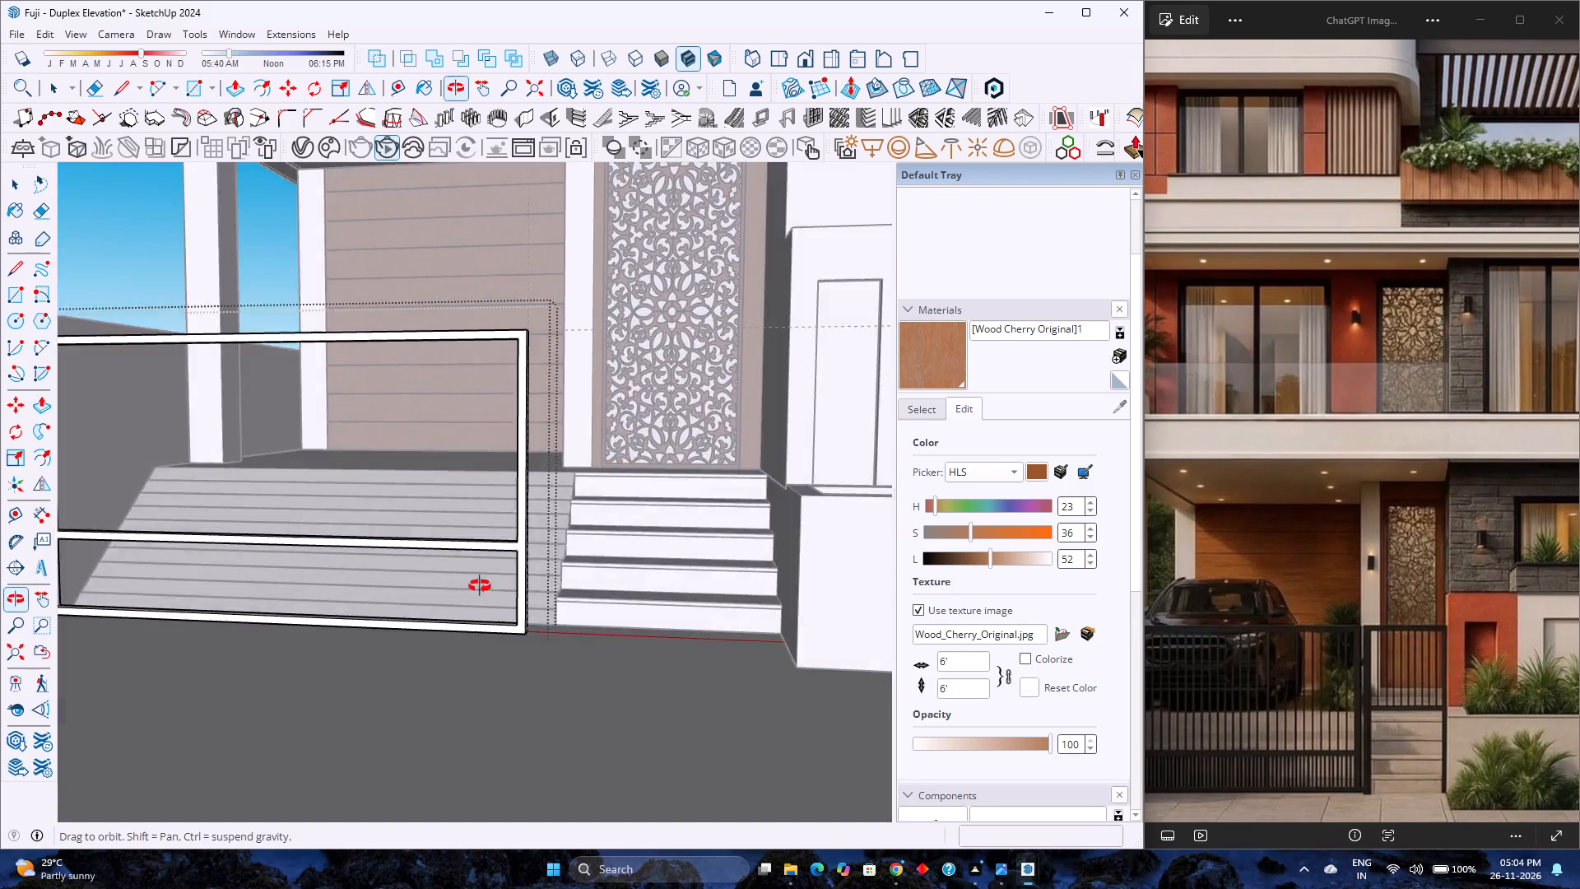
{"action": "middle_click_drag", "start_coordinate": [480, 586], "coordinate": [777, 645]}
{"action": "scroll", "coordinate": [504, 610], "scroll_direction": "up", "scroll_amount": 7}
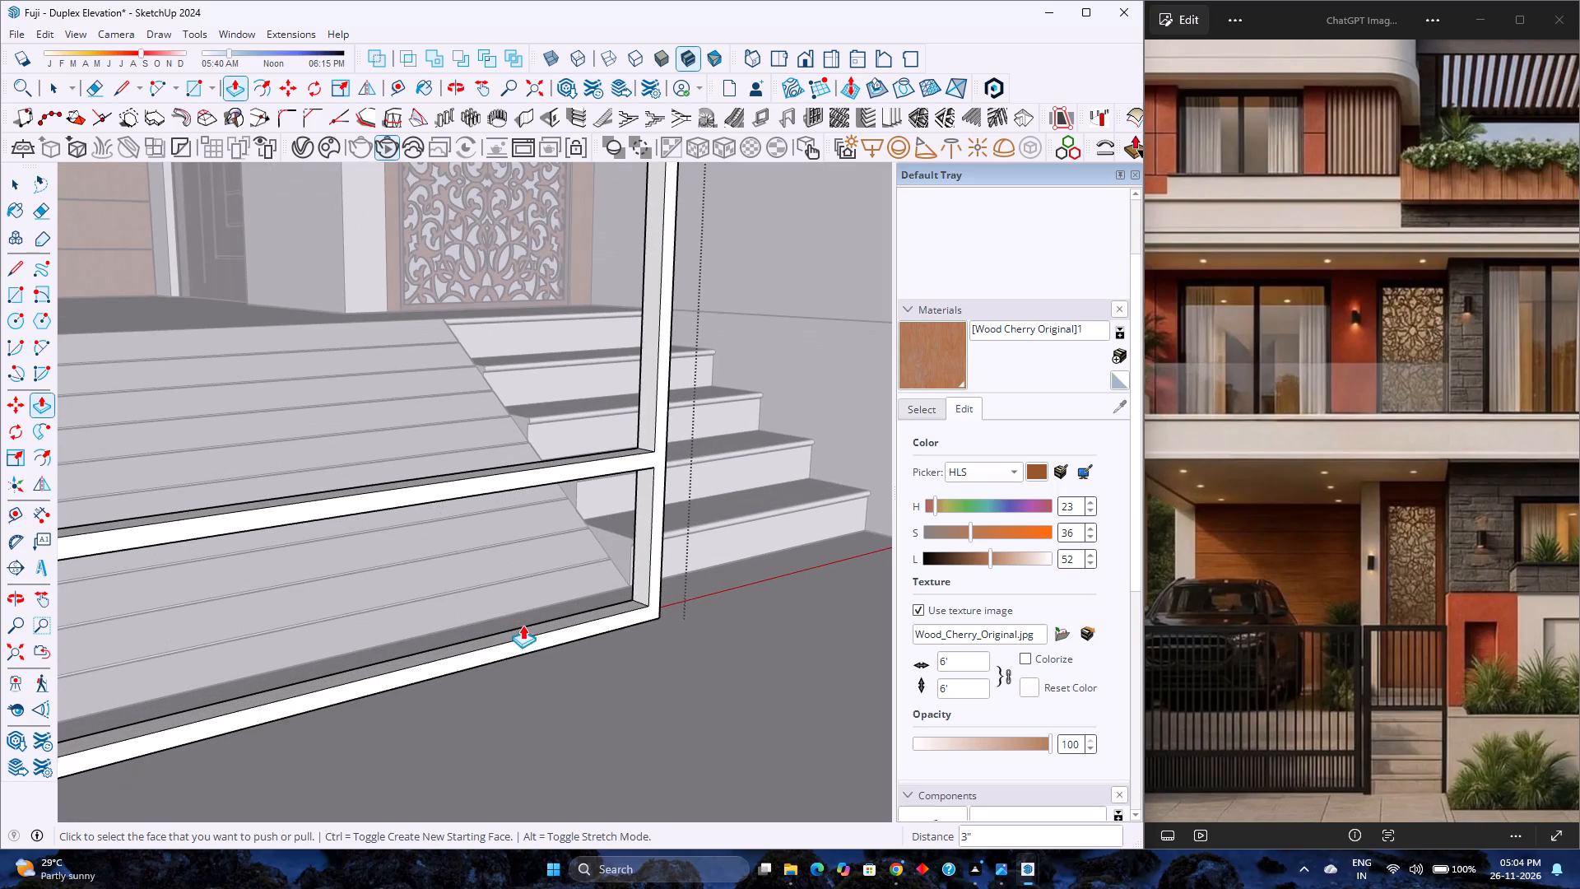
{"action": "left_click", "coordinate": [524, 629]}
{"action": "key", "text": "1"}
{"action": "key", "text": "Return"}
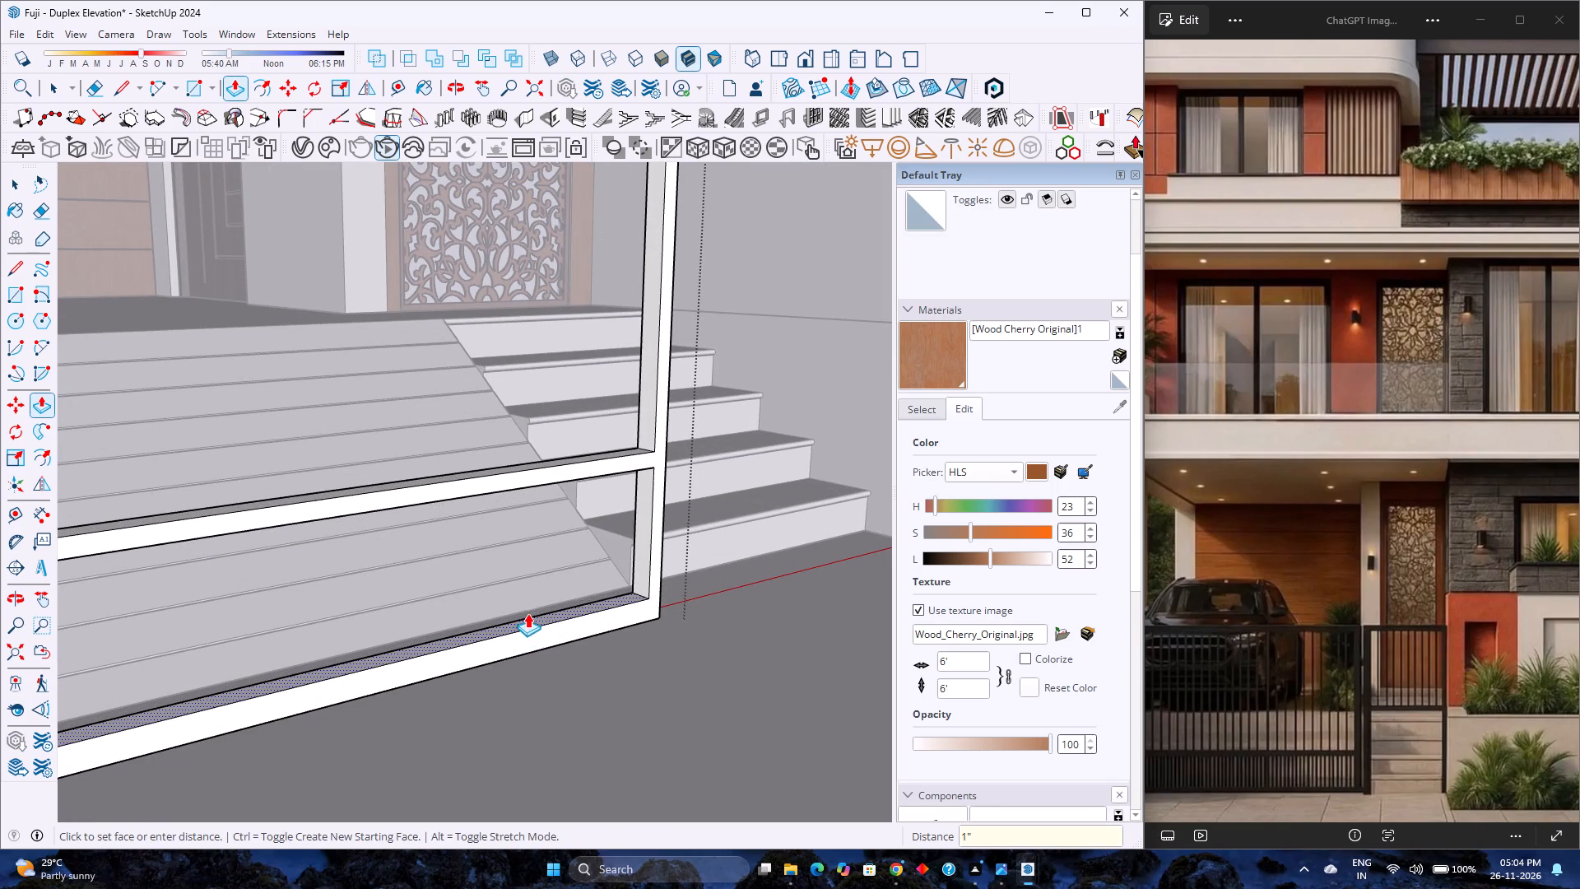
{"action": "double_click", "coordinate": [637, 553]}
Repeat the 1" Push/Pull on the left stile's inner faces in both openings and on the middle rail's top face.
{"action": "scroll", "coordinate": [634, 556], "scroll_direction": "down", "scroll_amount": 2}
{"action": "middle_click_drag", "start_coordinate": [525, 612], "coordinate": [718, 539], "text": "shift"}
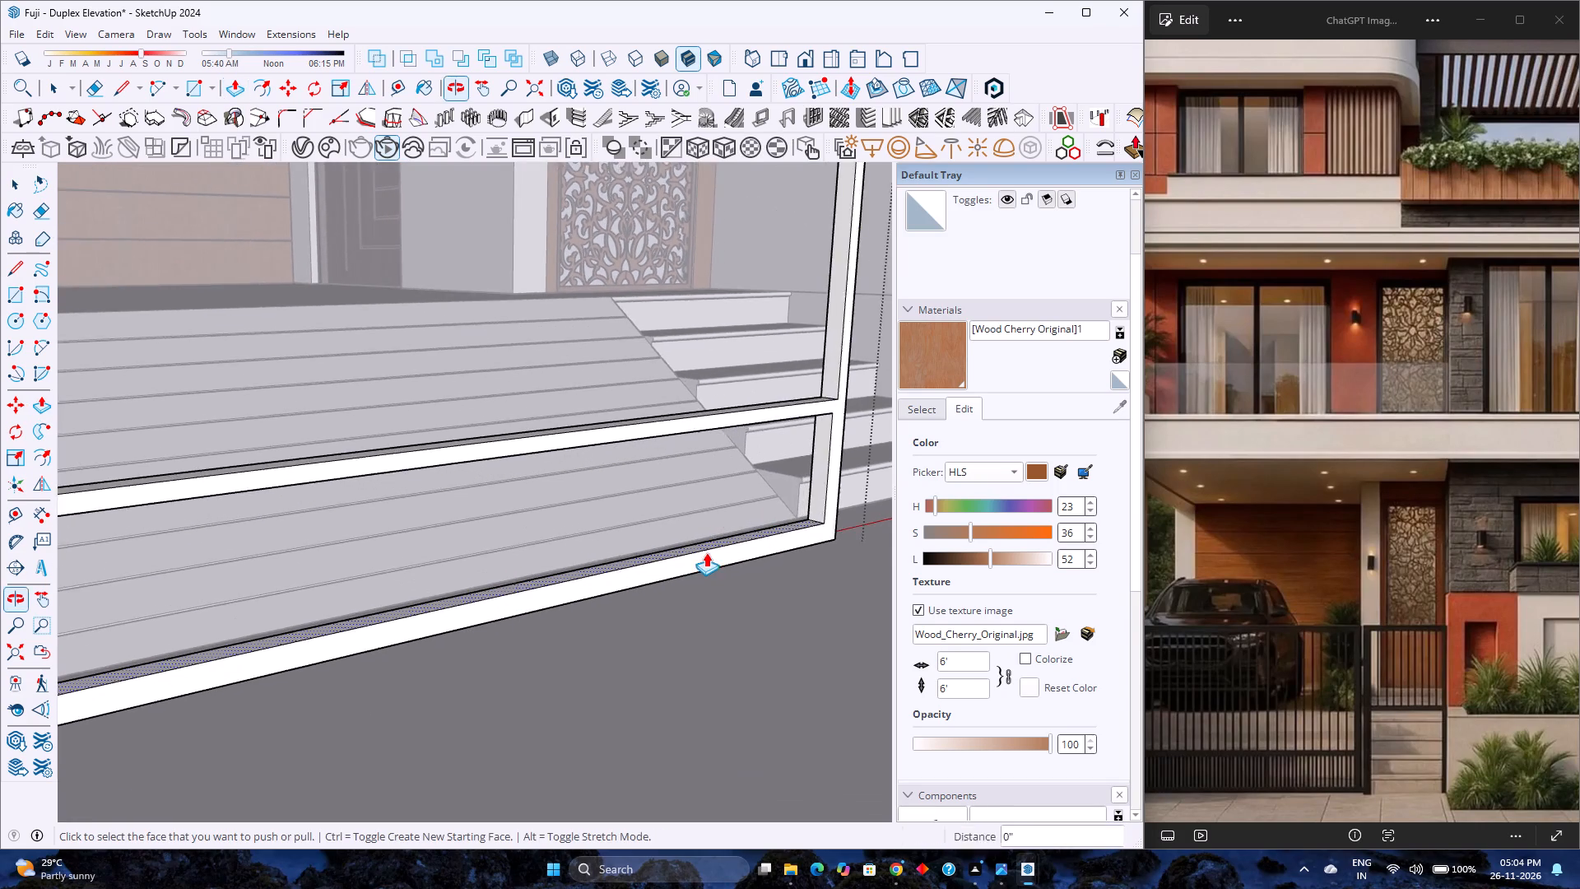
{"action": "scroll", "coordinate": [690, 562], "scroll_direction": "down", "scroll_amount": 4}
{"action": "middle_click_drag", "start_coordinate": [687, 564], "coordinate": [244, 584]}
{"action": "middle_click", "coordinate": [244, 584]}
{"action": "scroll", "coordinate": [307, 550], "scroll_direction": "up", "scroll_amount": 1}
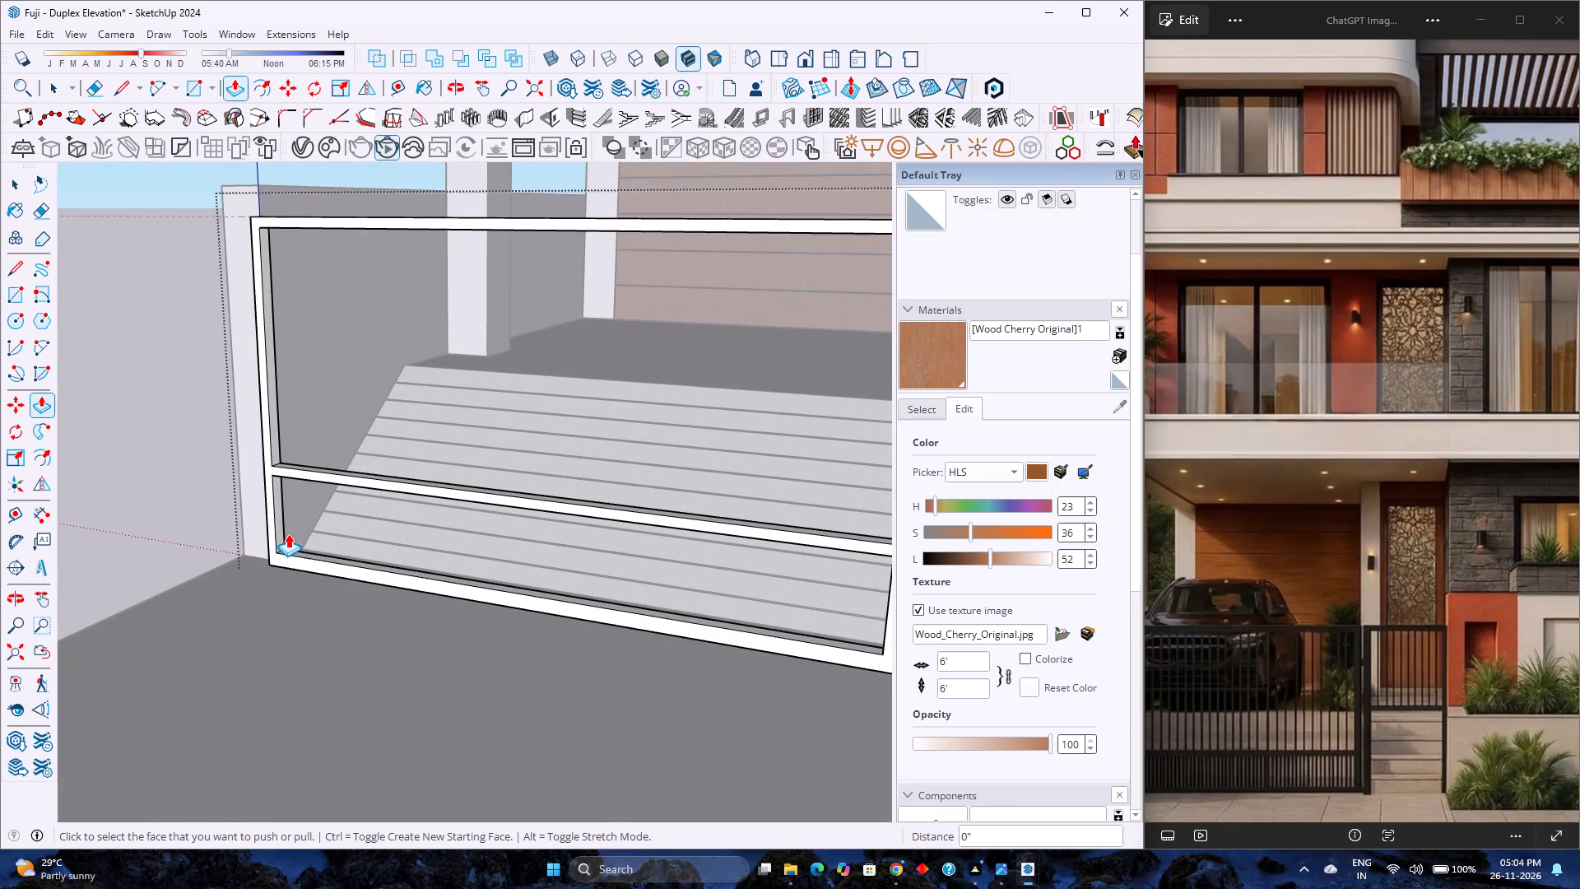
{"action": "double_click", "coordinate": [279, 532]}
{"action": "middle_click_drag", "start_coordinate": [303, 519], "coordinate": [338, 666], "text": "shift"}
{"action": "middle_click", "coordinate": [338, 666]}
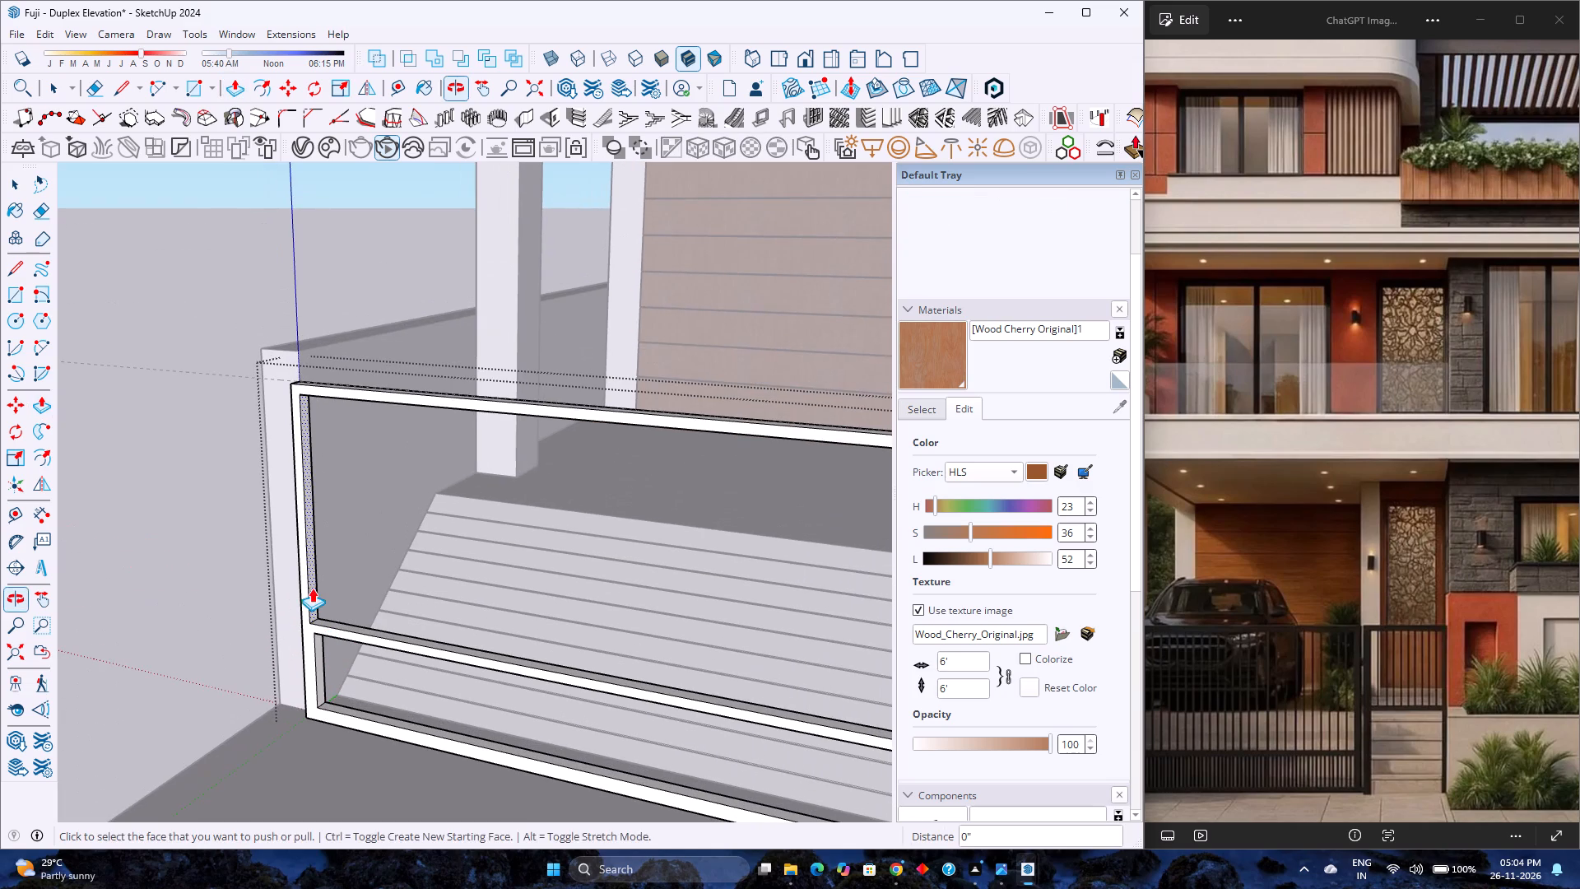
{"action": "double_click", "coordinate": [310, 581]}
{"action": "double_click", "coordinate": [331, 622]}
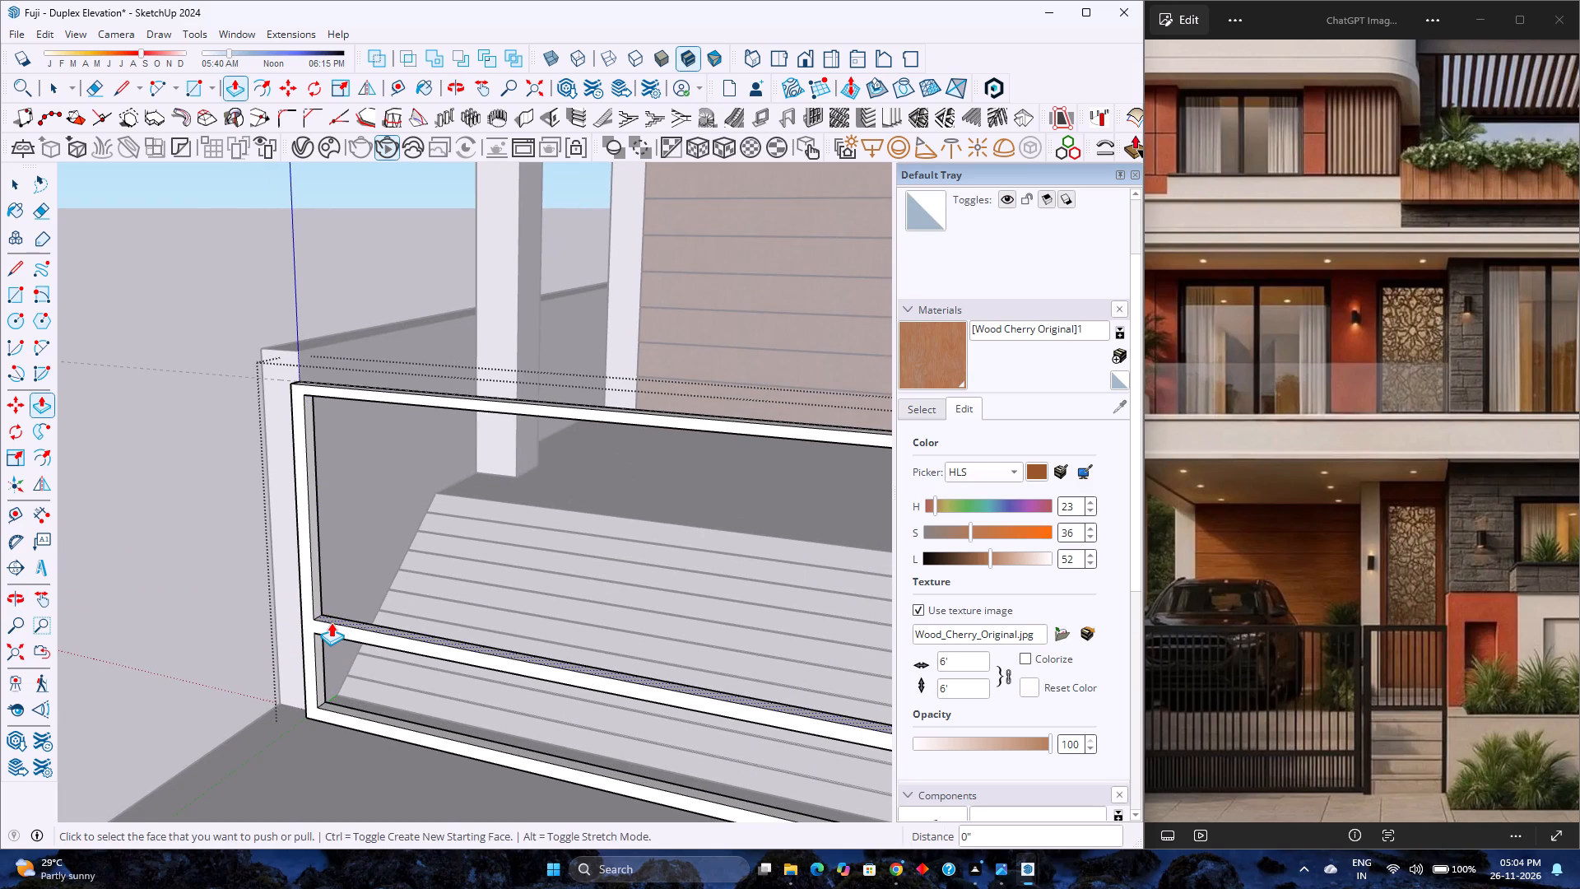
Repeat the 1" Push/Pull on the right stile's inner face in the upper opening and on the top rail.
{"action": "scroll", "coordinate": [331, 622], "scroll_direction": "down", "scroll_amount": 4}
{"action": "middle_click_drag", "start_coordinate": [387, 631], "coordinate": [244, 624], "text": "shift"}
{"action": "middle_click_drag", "start_coordinate": [291, 642], "coordinate": [764, 635]}
{"action": "scroll", "coordinate": [584, 542], "scroll_direction": "up", "scroll_amount": 7}
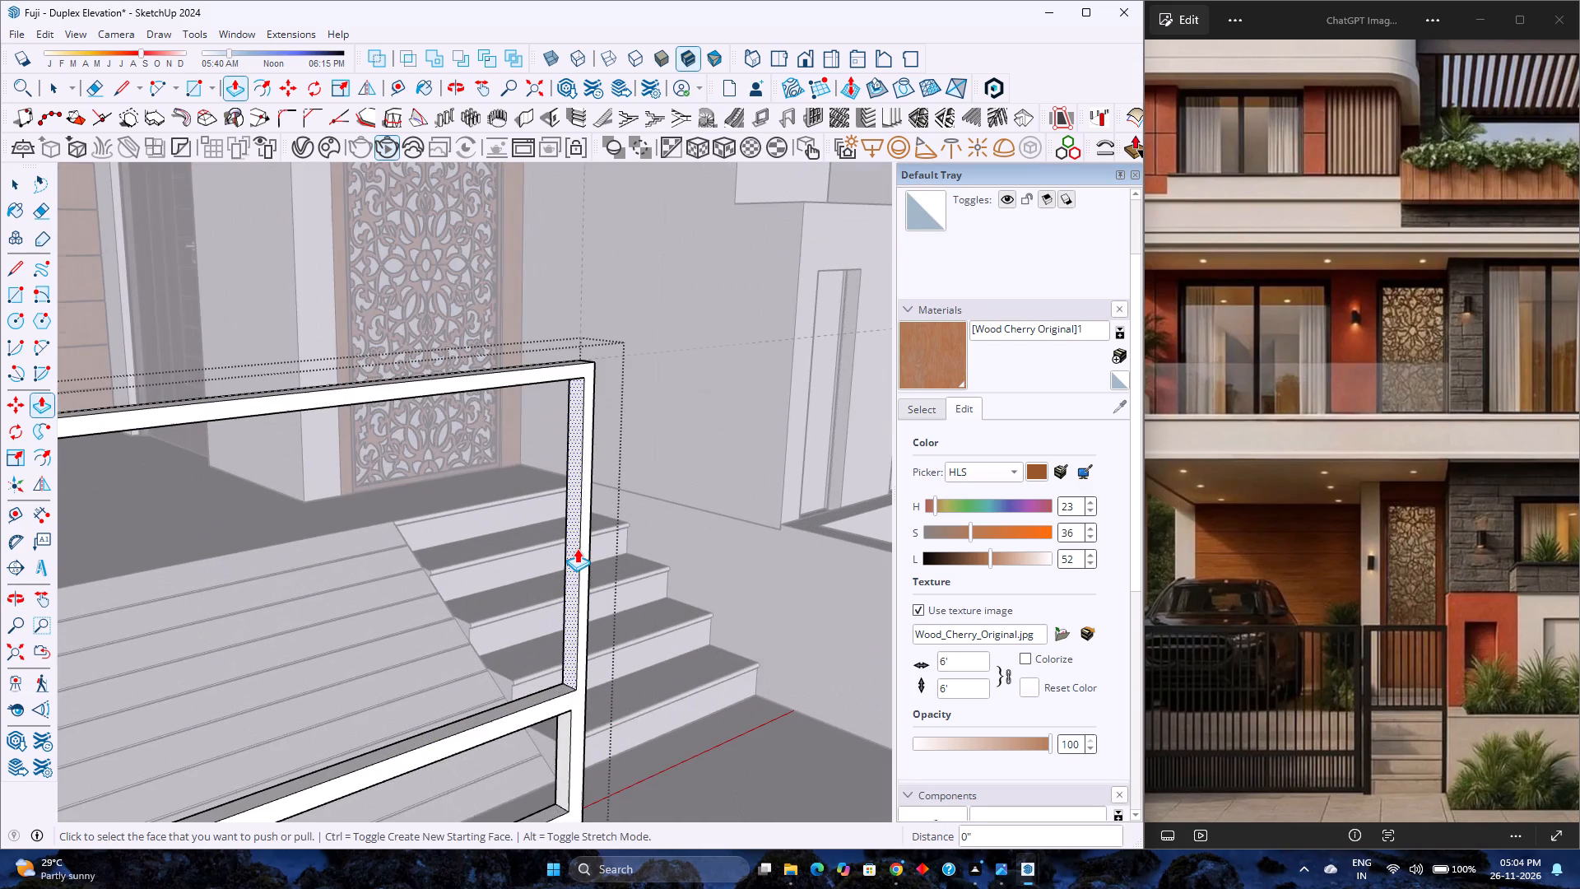
{"action": "double_click", "coordinate": [574, 550]}
{"action": "middle_click_drag", "start_coordinate": [574, 550], "coordinate": [543, 646], "text": "shift"}
{"action": "middle_click_drag", "start_coordinate": [523, 621], "coordinate": [541, 503]}
{"action": "scroll", "coordinate": [546, 399], "scroll_direction": "up", "scroll_amount": 6}
{"action": "middle_click_drag", "start_coordinate": [541, 397], "coordinate": [546, 431]}
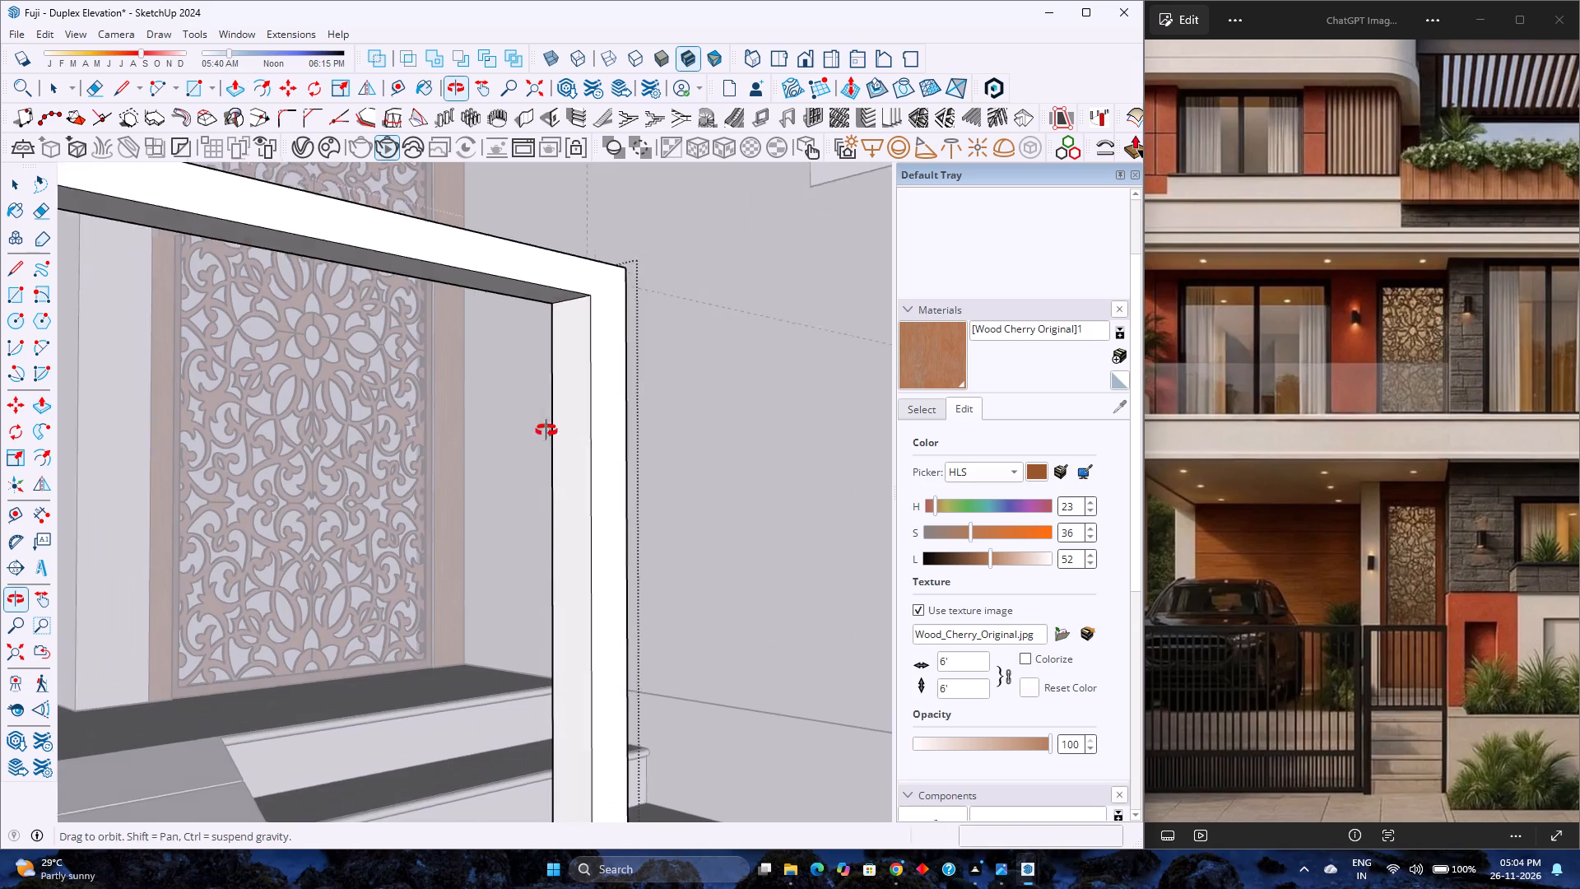
{"action": "middle_click_drag", "start_coordinate": [546, 431], "coordinate": [548, 530]}
{"action": "double_click", "coordinate": [575, 726]}
Examine the gate frame from several angles and compare it with the full house in the reference image.
{"action": "scroll", "coordinate": [565, 680], "scroll_direction": "down", "scroll_amount": 4}
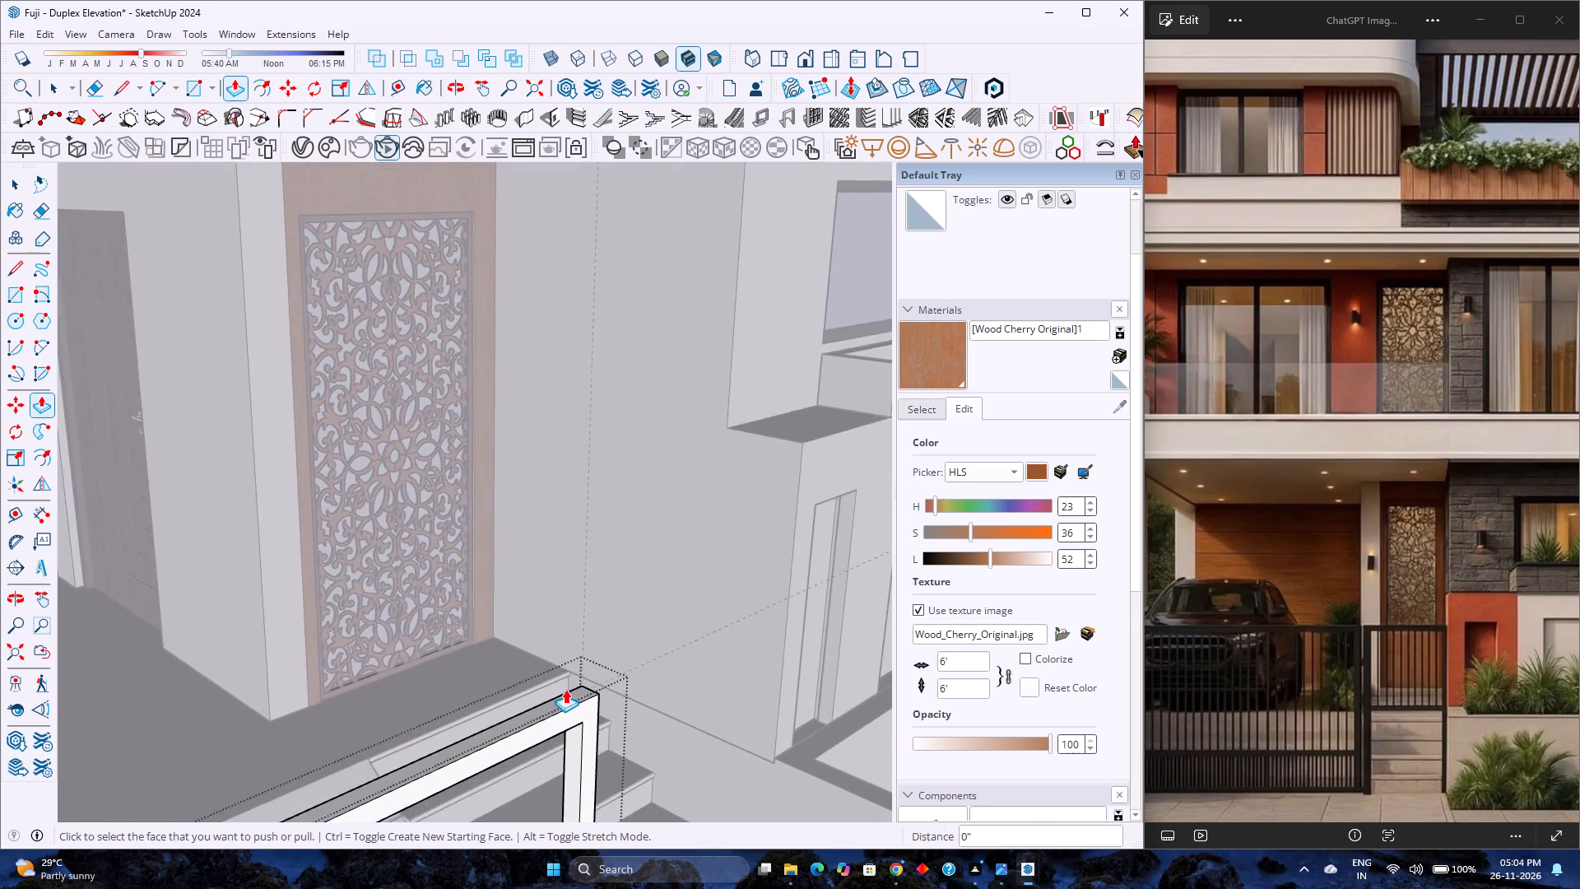
{"action": "middle_click_drag", "start_coordinate": [563, 689], "coordinate": [588, 500], "text": "shift"}
{"action": "scroll", "coordinate": [601, 487], "scroll_direction": "down", "scroll_amount": 10}
{"action": "middle_click_drag", "start_coordinate": [618, 538], "coordinate": [470, 524]}
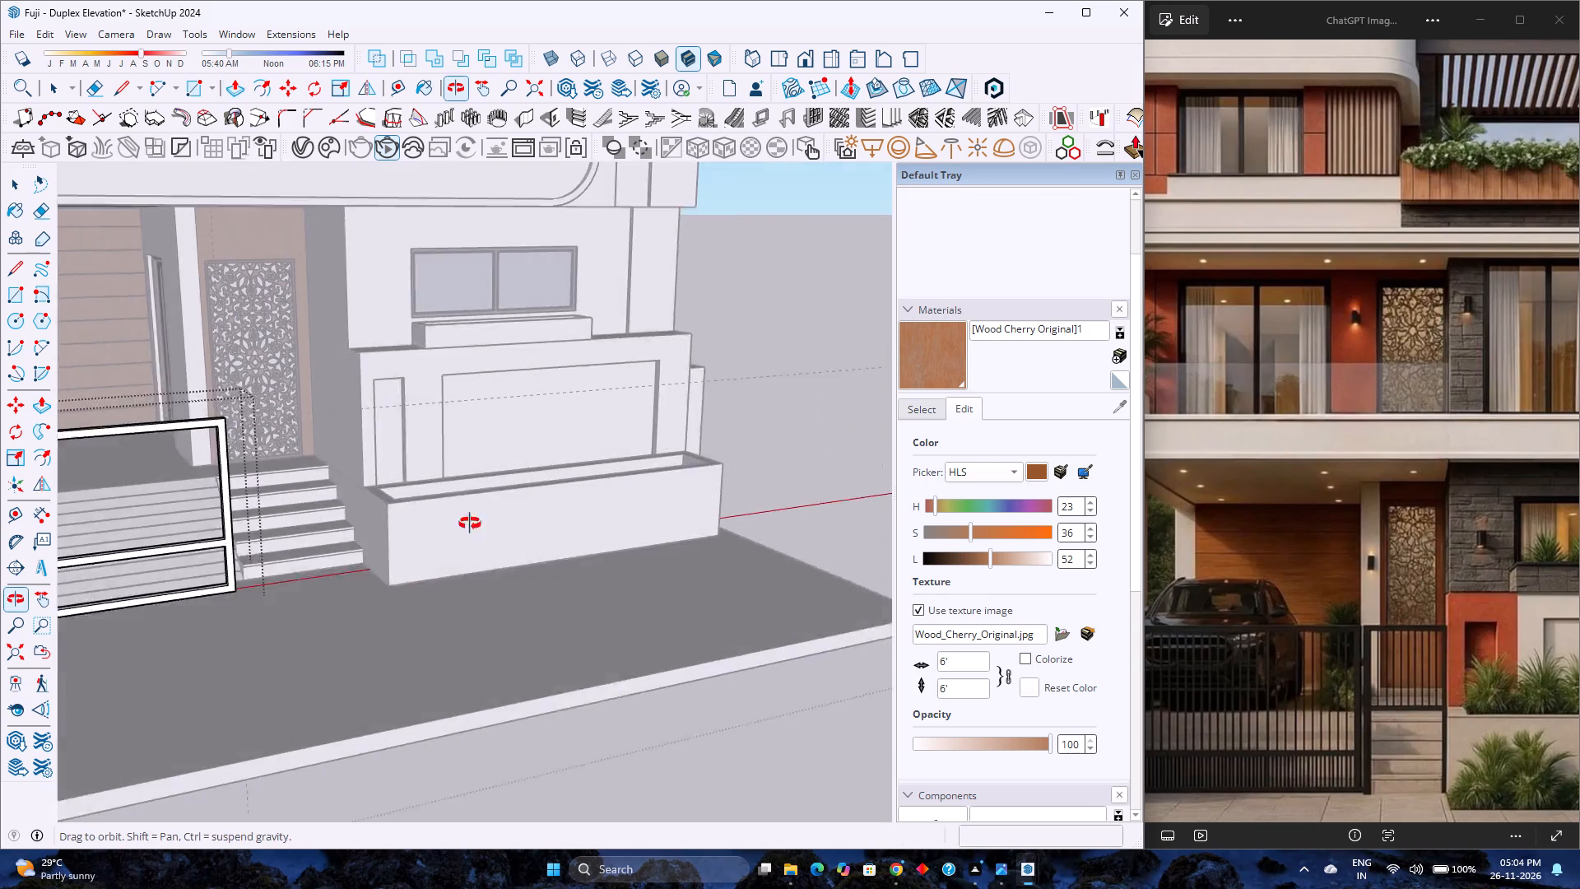
{"action": "middle_click_drag", "start_coordinate": [470, 524], "coordinate": [459, 522]}
{"action": "middle_click_drag", "start_coordinate": [466, 519], "coordinate": [783, 567], "text": "shift"}
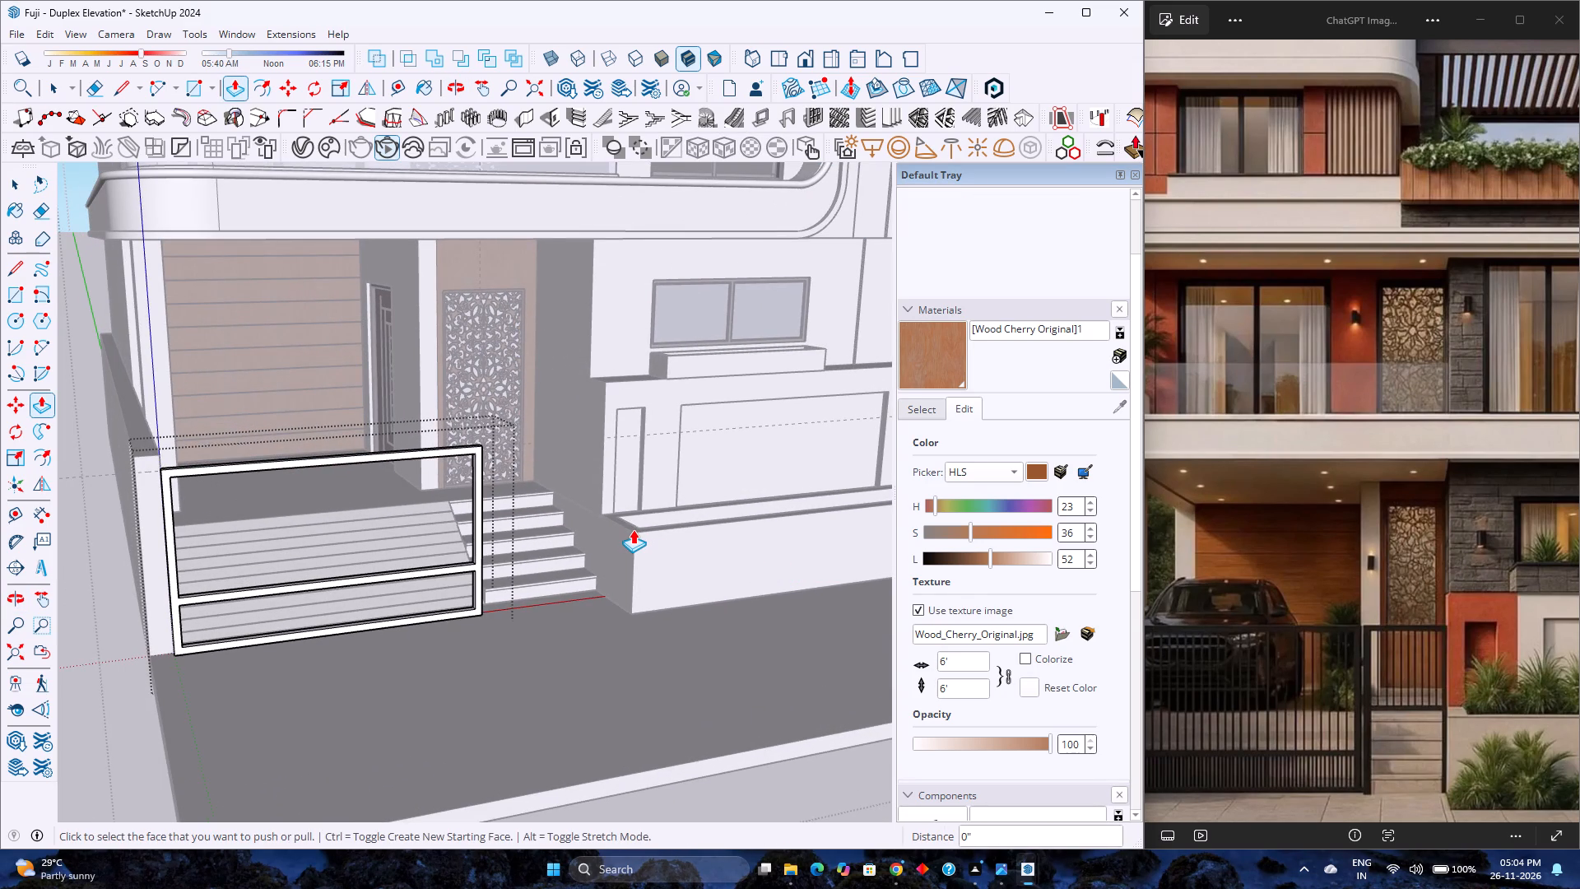
{"action": "scroll", "coordinate": [633, 529], "scroll_direction": "down", "scroll_amount": 3}
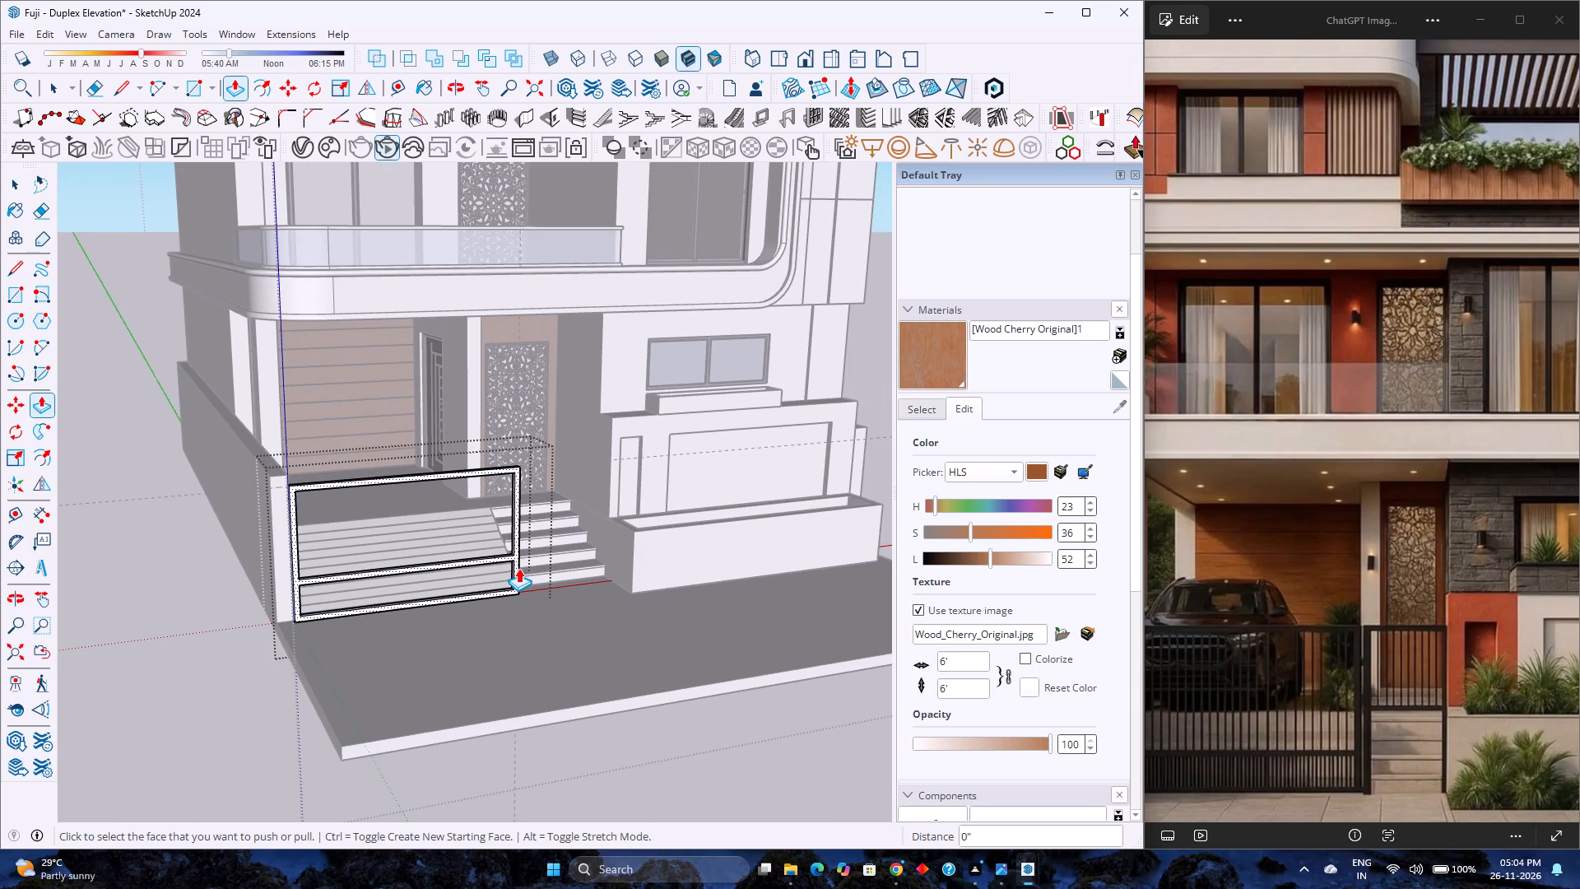
{"action": "key", "text": "space"}
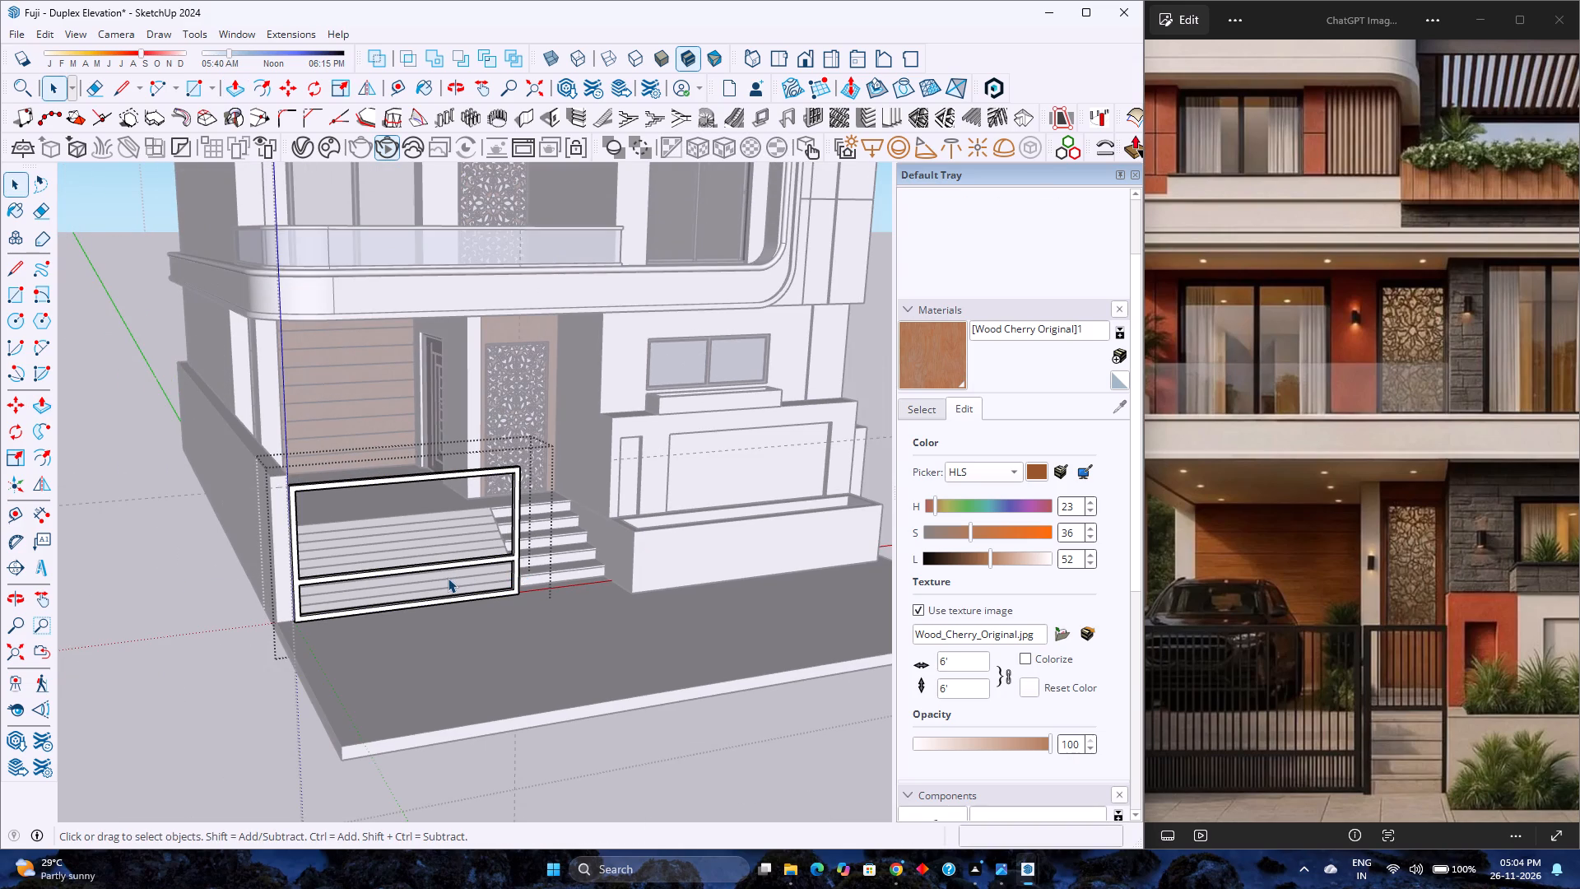
{"action": "scroll", "coordinate": [1190, 677], "scroll_direction": "down", "scroll_amount": 6}
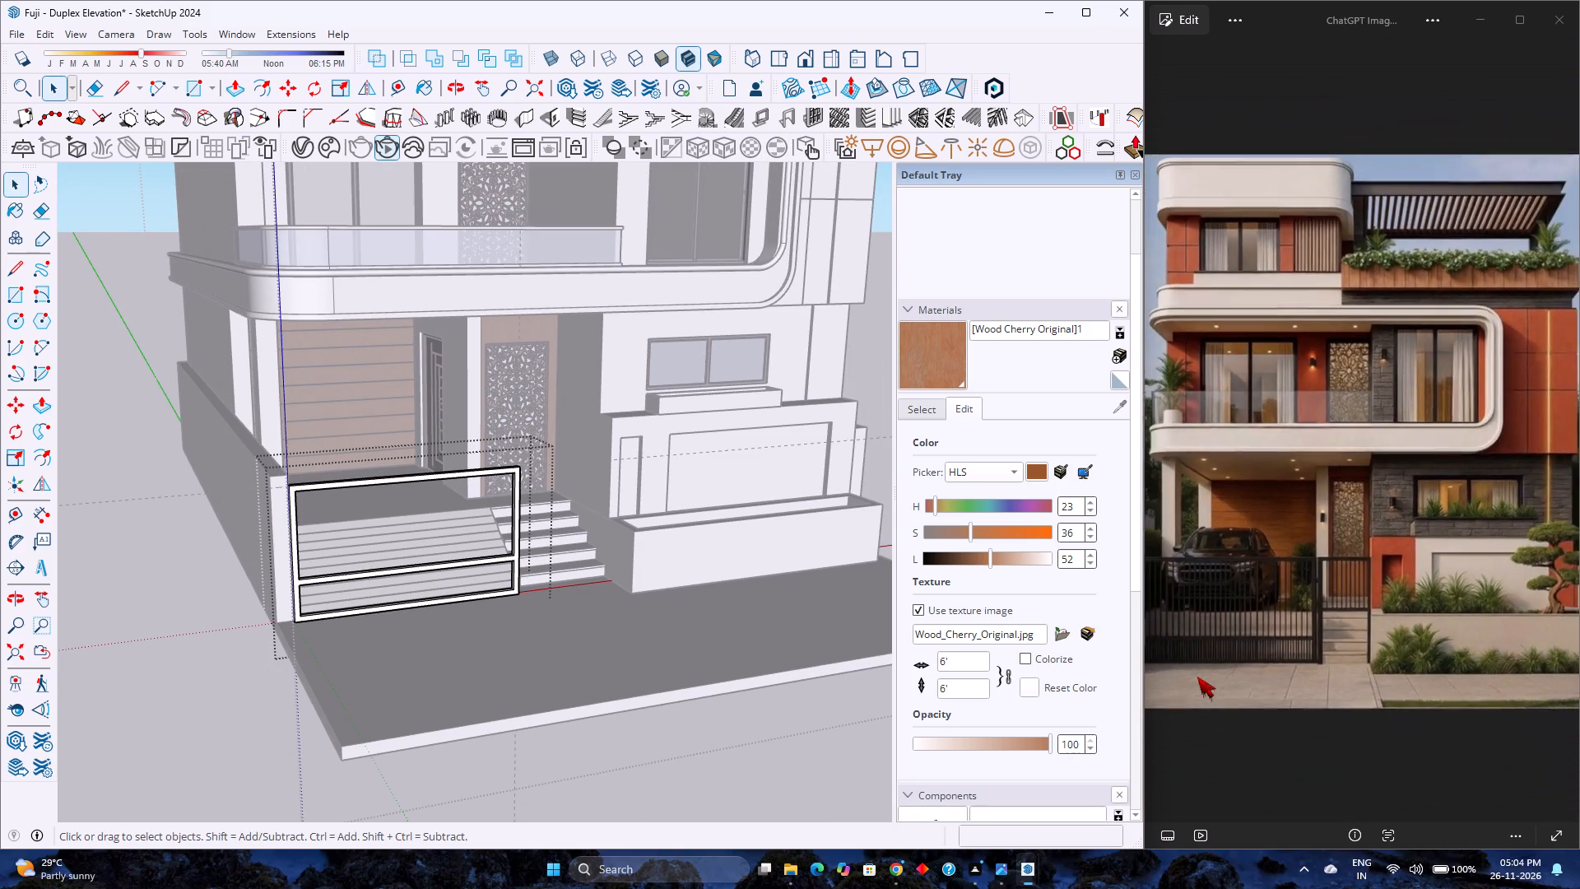
Place a guide across the middle rail's top face, 4' from the right stile's inner face.
{"action": "scroll", "coordinate": [1197, 677], "scroll_direction": "down", "scroll_amount": 3}
{"action": "scroll", "coordinate": [1197, 598], "scroll_direction": "up", "scroll_amount": 3}
{"action": "scroll", "coordinate": [1187, 714], "scroll_direction": "up", "scroll_amount": 2}
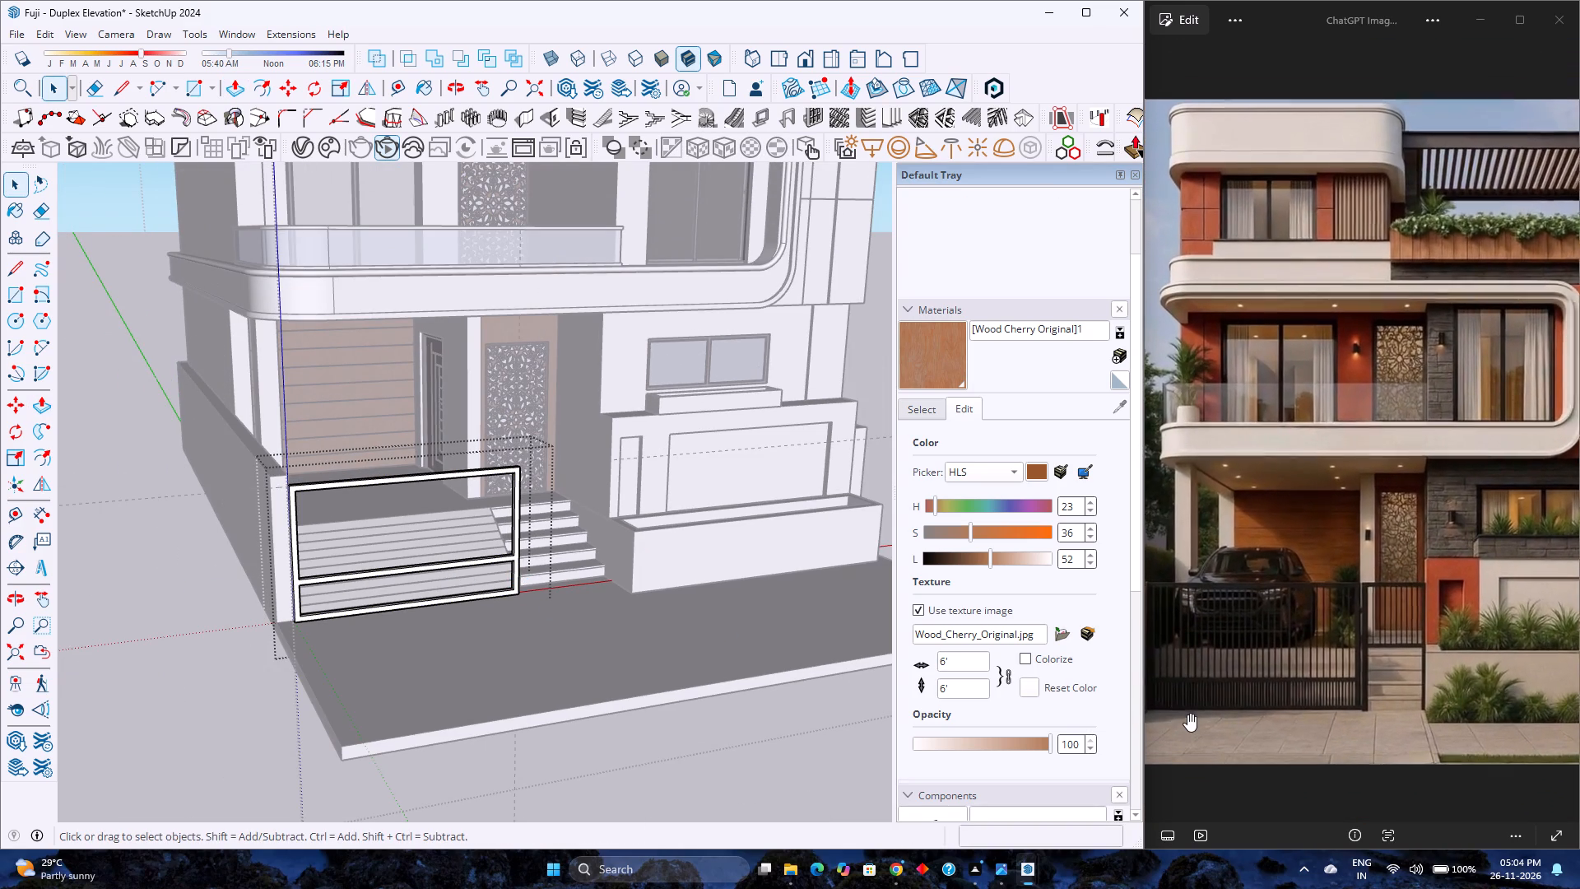
{"action": "scroll", "coordinate": [1187, 714], "scroll_direction": "up", "scroll_amount": 2}
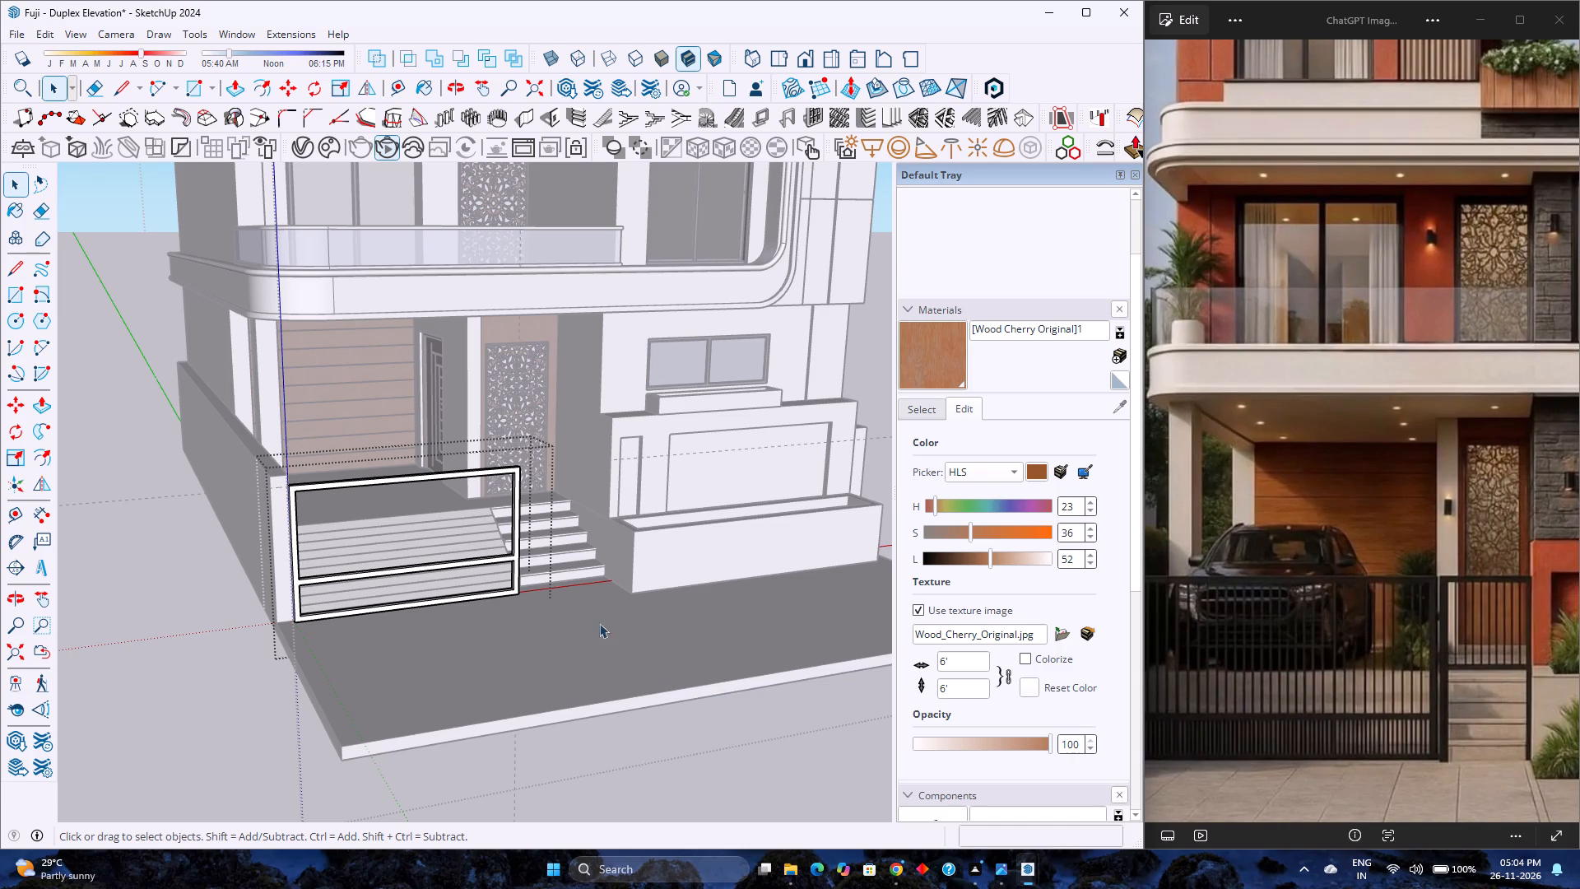
{"action": "scroll", "coordinate": [449, 556], "scroll_direction": "up", "scroll_amount": 7}
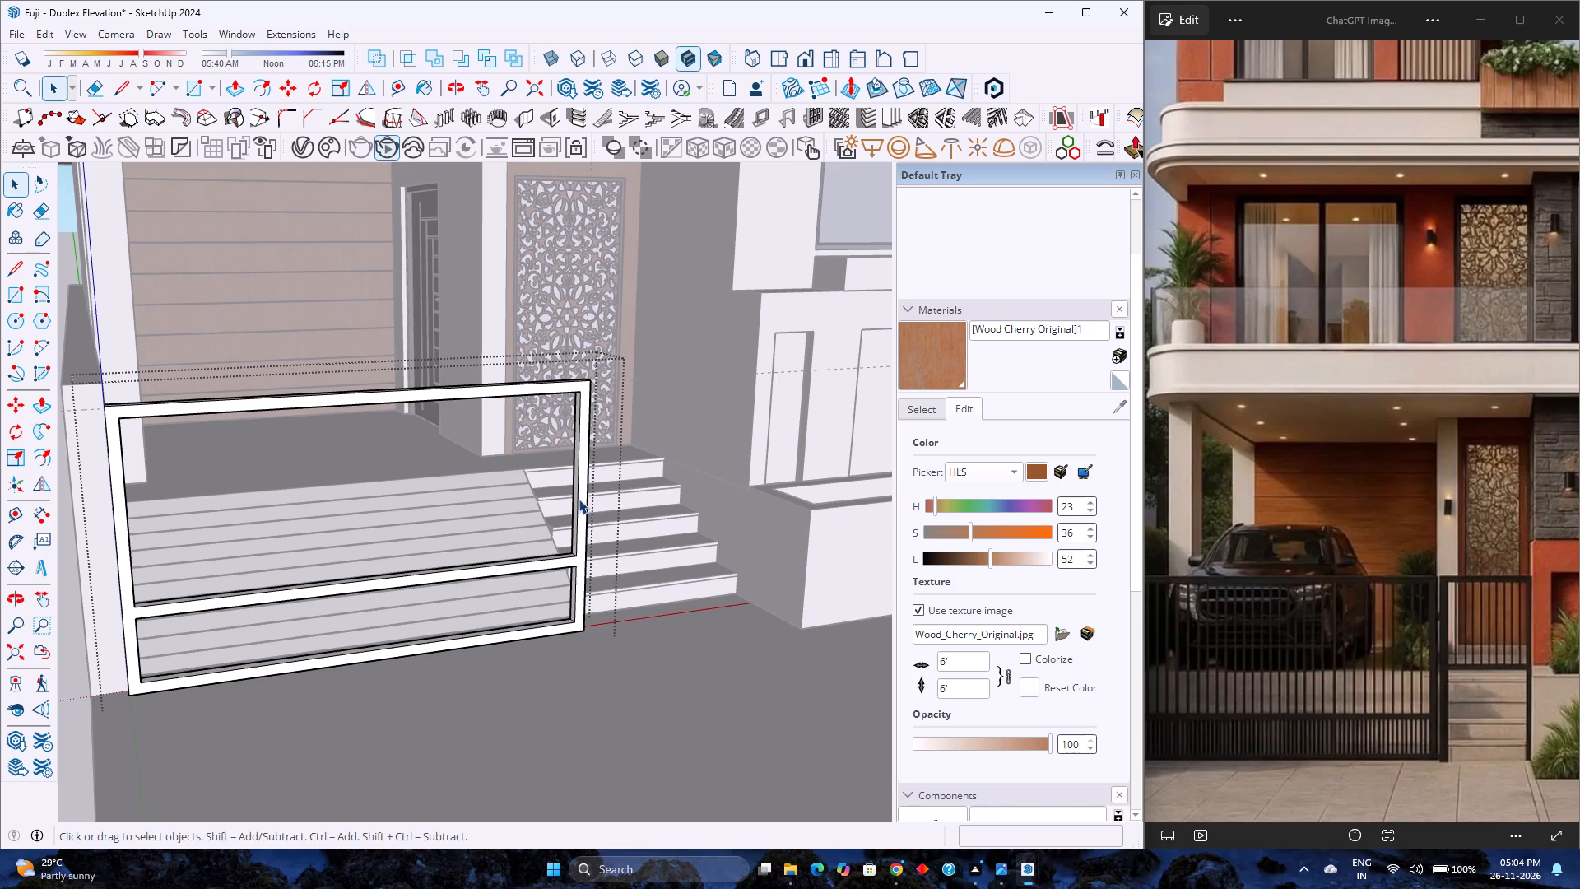
{"action": "scroll", "coordinate": [490, 583], "scroll_direction": "up", "scroll_amount": 2}
{"action": "middle_click_drag", "start_coordinate": [489, 583], "coordinate": [587, 779]}
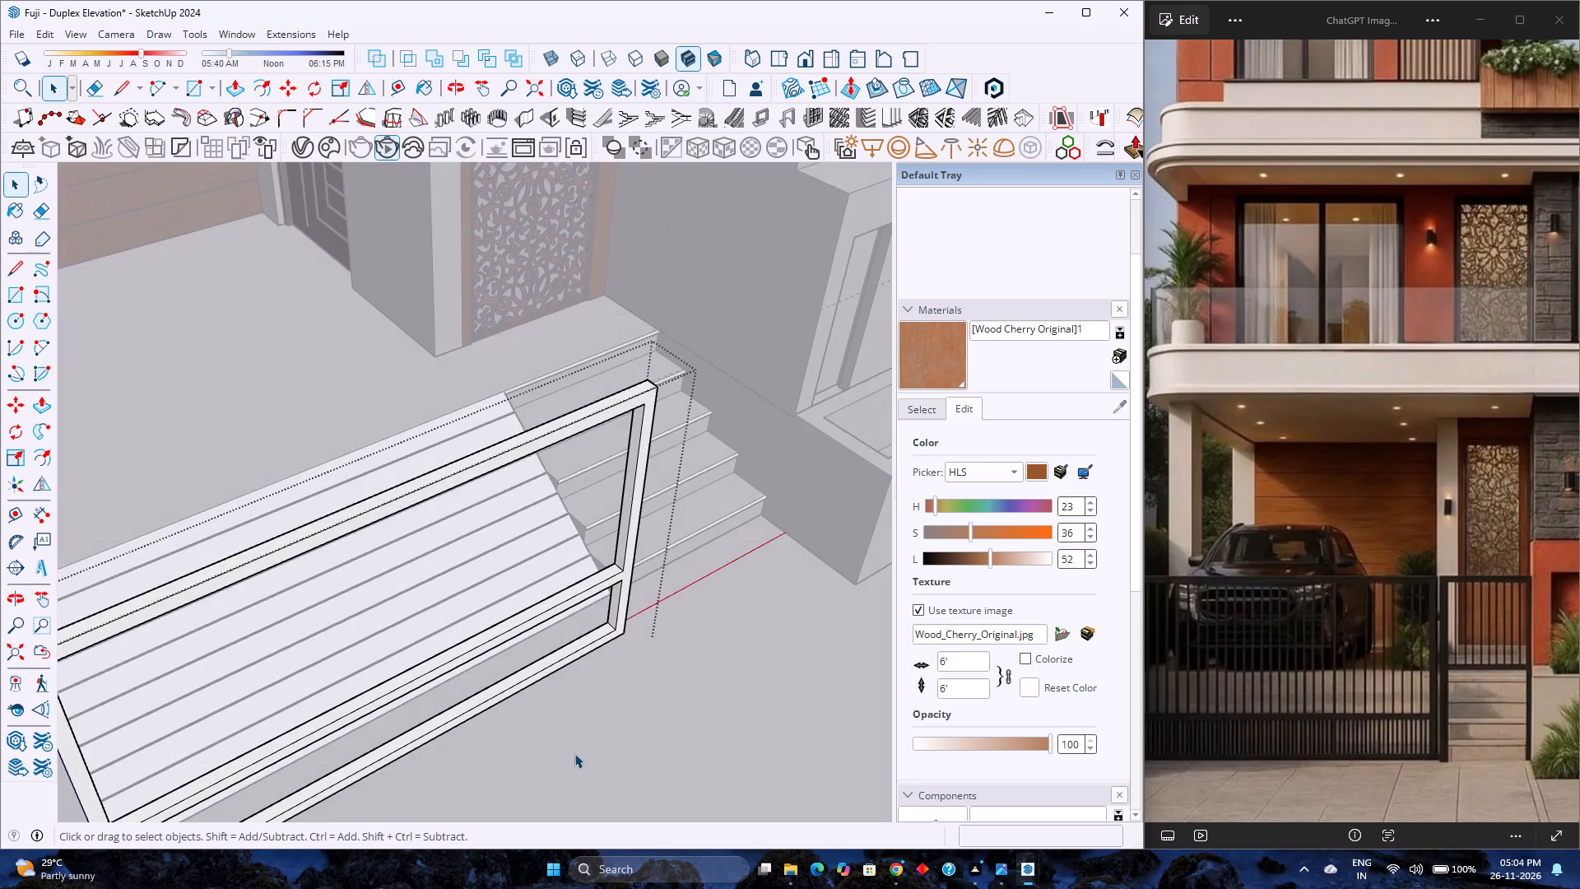
{"action": "scroll", "coordinate": [574, 753], "scroll_direction": "down", "scroll_amount": 3}
{"action": "scroll", "coordinate": [538, 643], "scroll_direction": "up", "scroll_amount": 2}
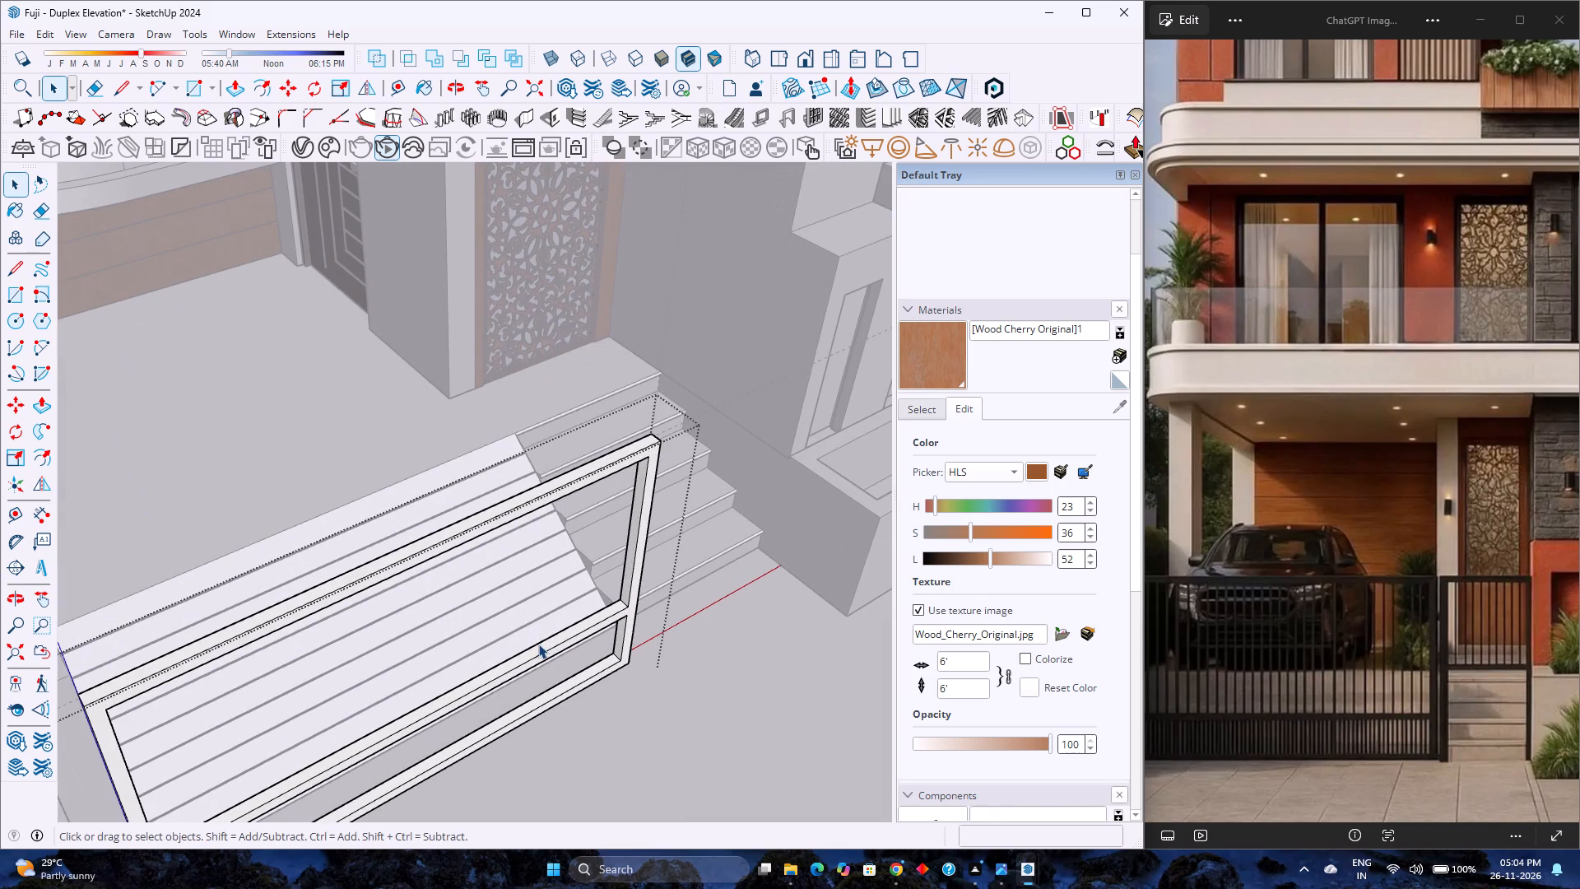
{"action": "left_click", "coordinate": [393, 85]}
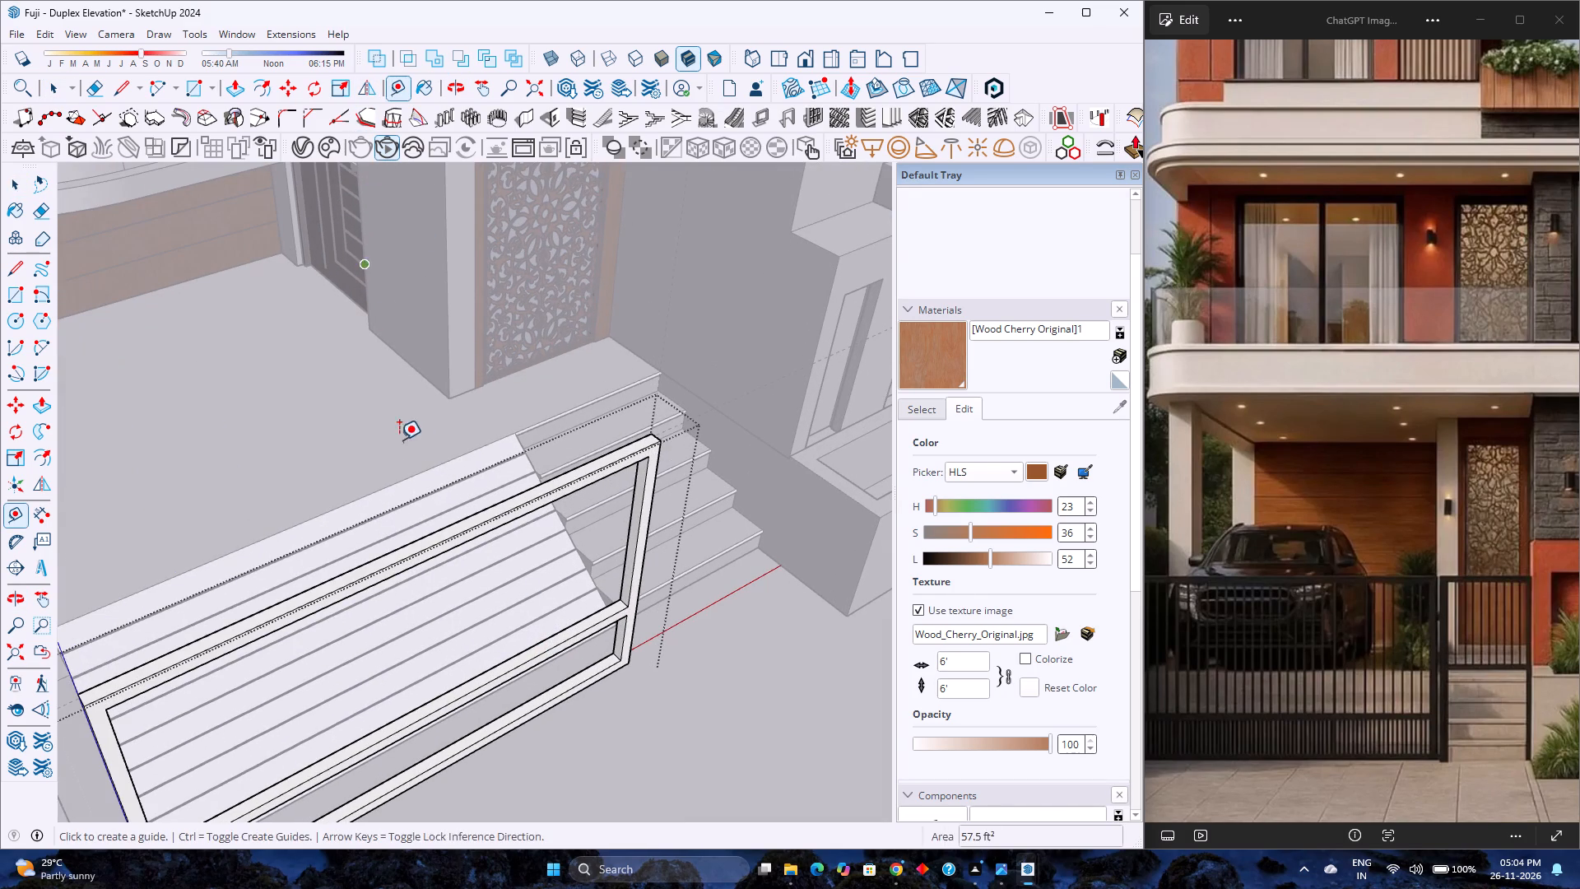
{"action": "scroll", "coordinate": [625, 621], "scroll_direction": "up", "scroll_amount": 13}
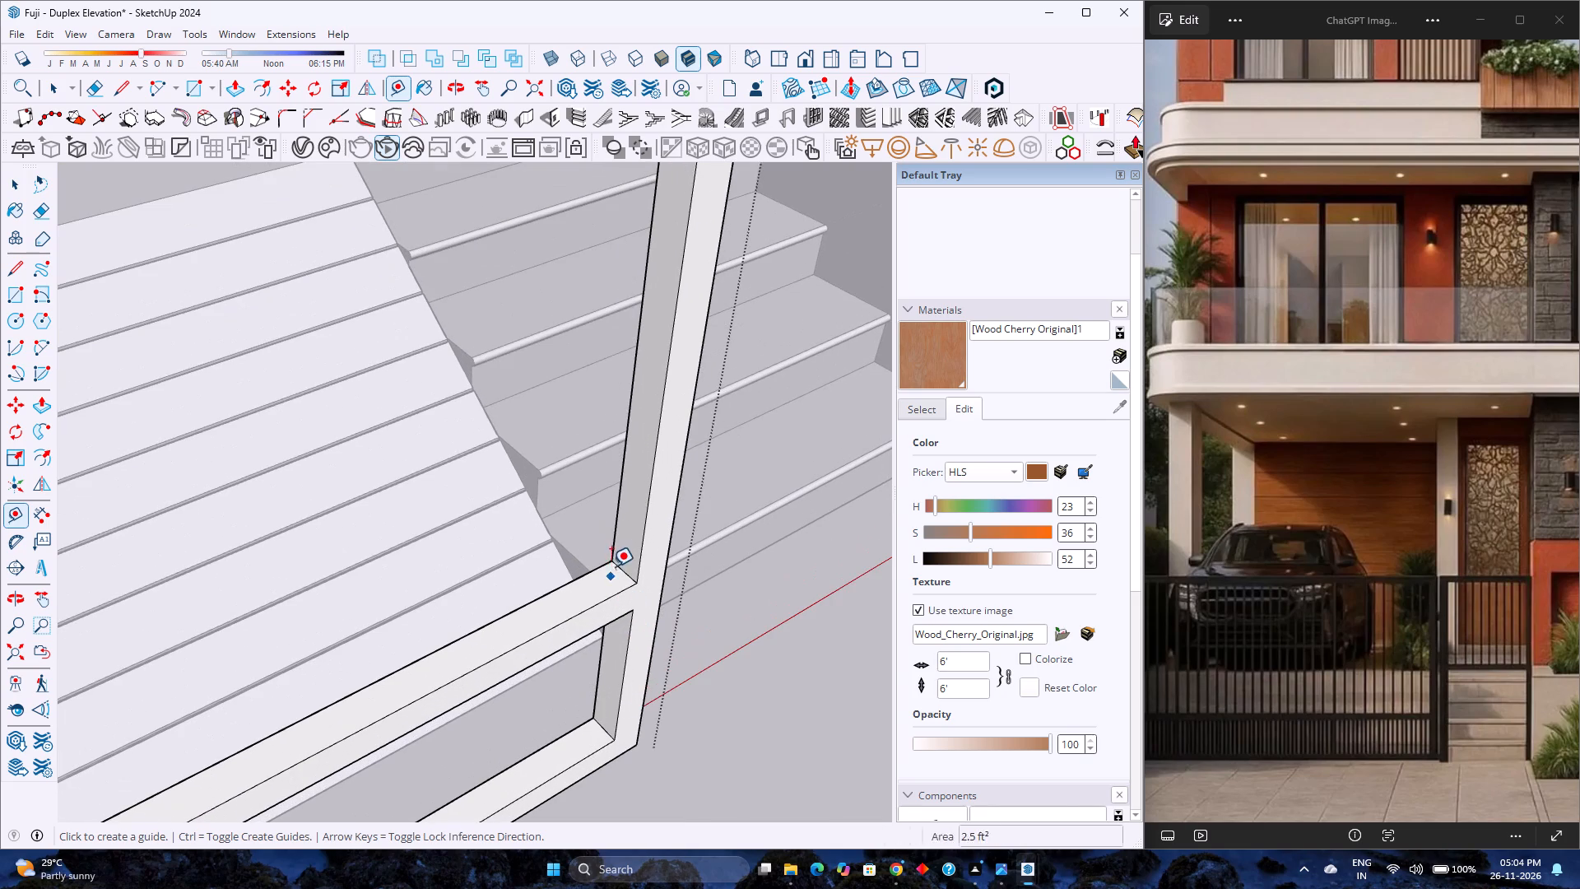
{"action": "left_click", "coordinate": [624, 574]}
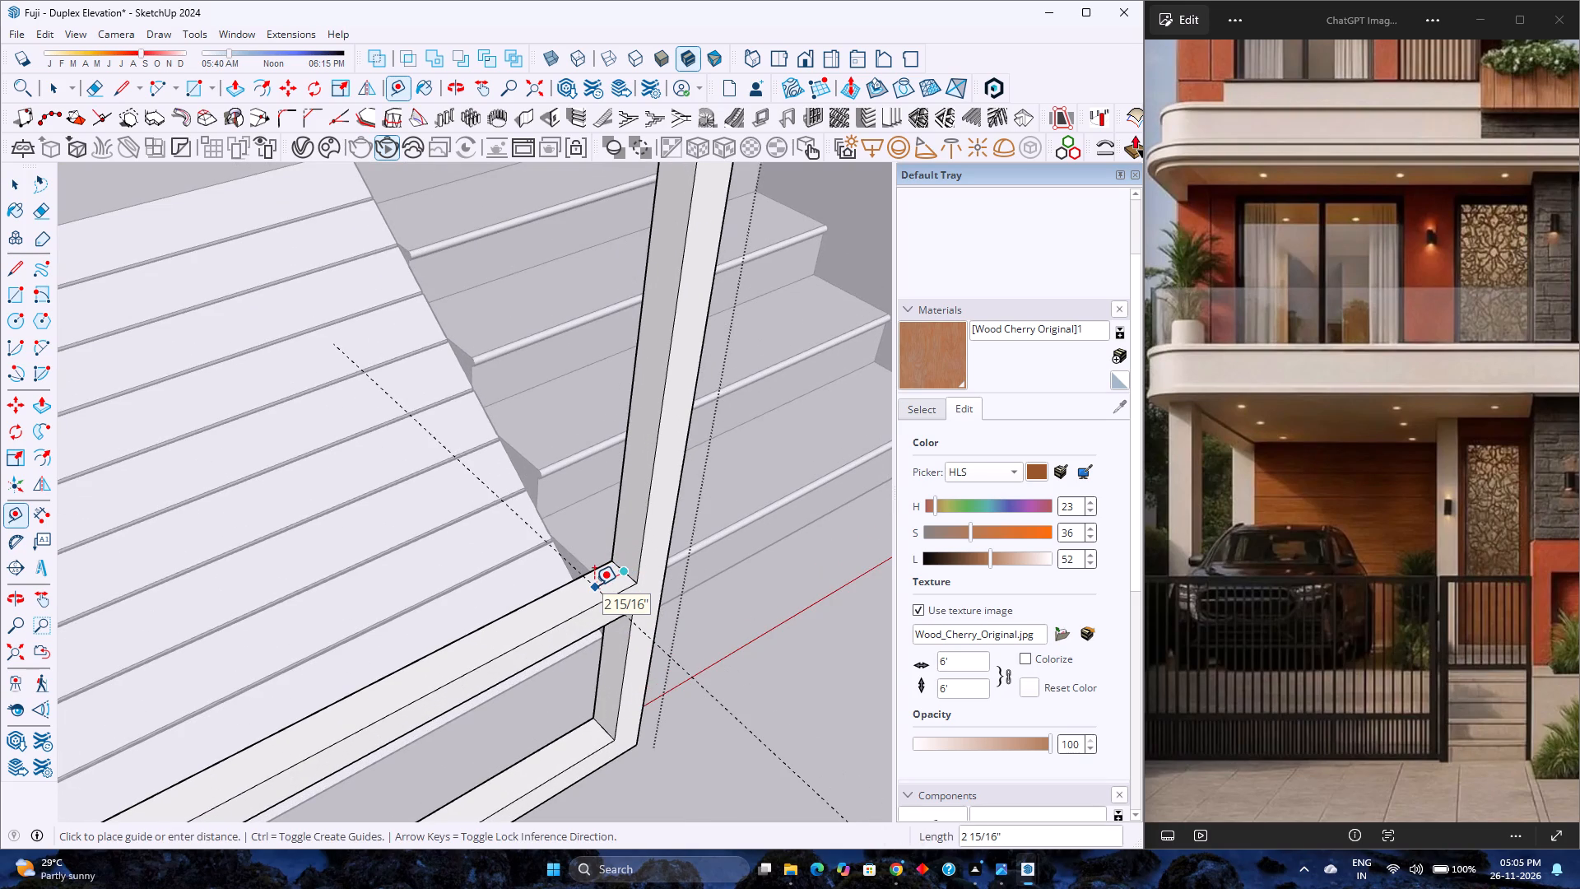
{"action": "scroll", "coordinate": [594, 585], "scroll_direction": "down", "scroll_amount": 14}
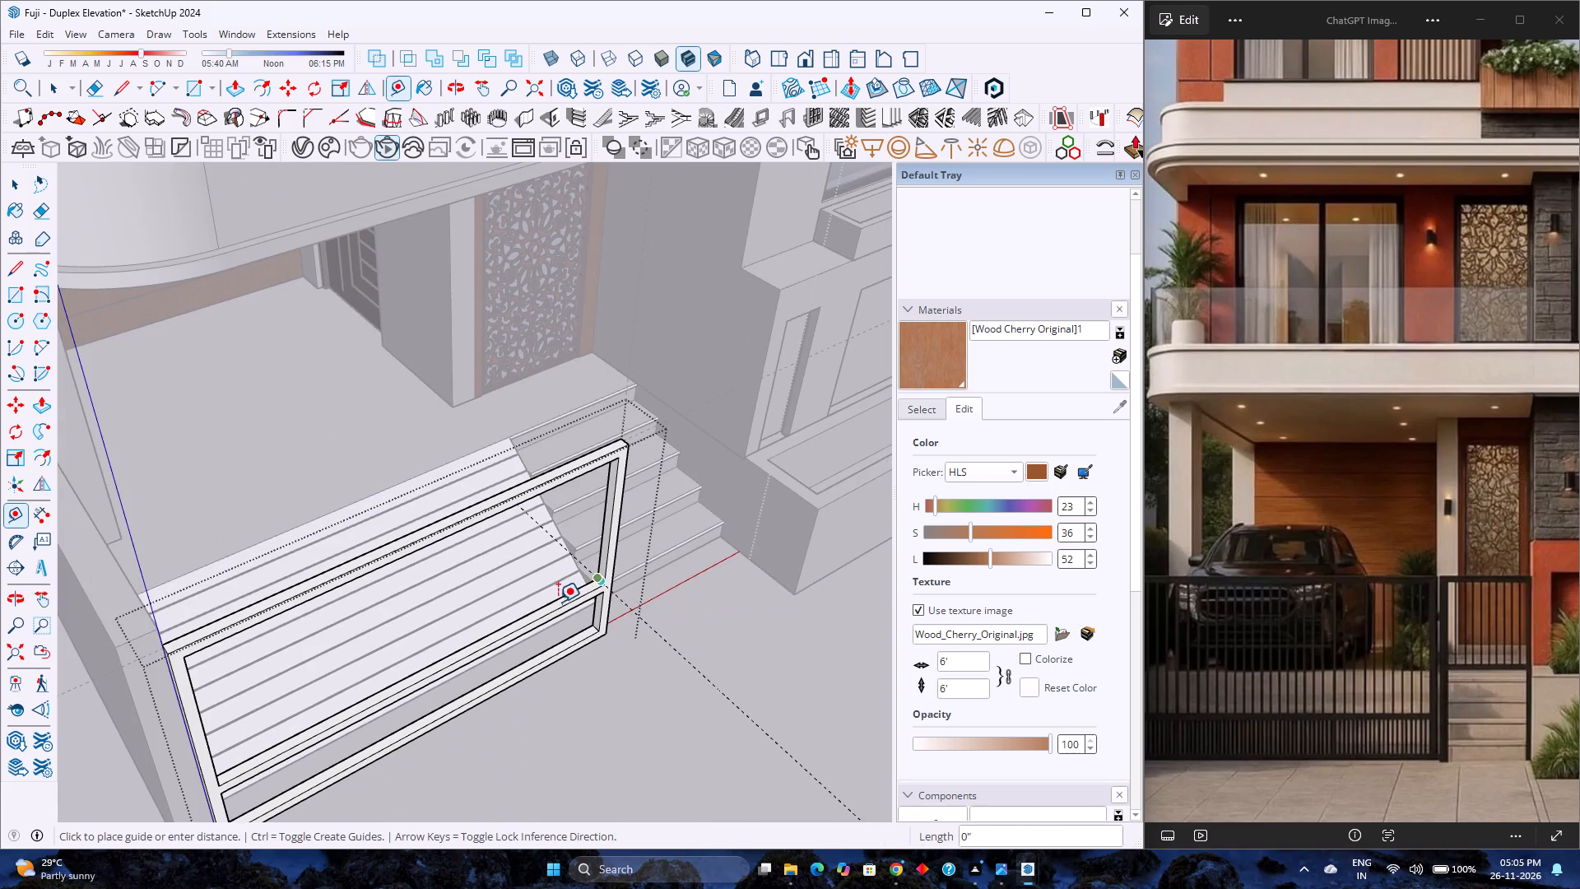
{"action": "type", "text": "4'"}
{"action": "key", "text": "Return"}
Place a second guide across the middle rail, 2" to the right of the first guide.
{"action": "scroll", "coordinate": [485, 643], "scroll_direction": "up", "scroll_amount": 4}
{"action": "middle_click_drag", "start_coordinate": [477, 647], "coordinate": [351, 576]}
{"action": "middle_click", "coordinate": [351, 575]}
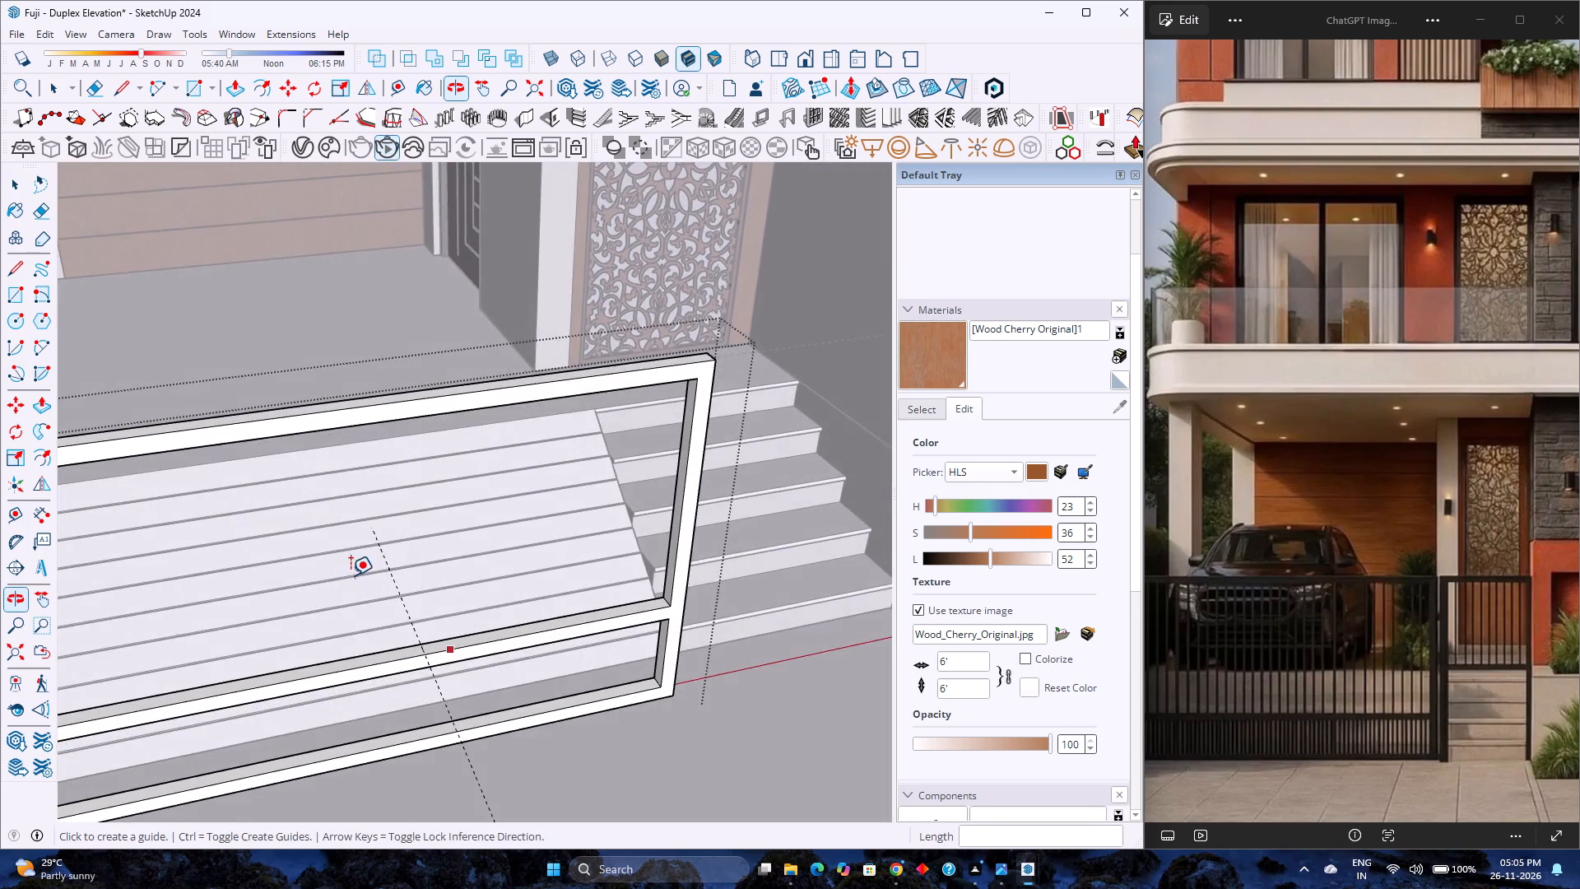
{"action": "scroll", "coordinate": [388, 550], "scroll_direction": "down", "scroll_amount": 8}
{"action": "middle_click_drag", "start_coordinate": [411, 680], "coordinate": [313, 571]}
{"action": "scroll", "coordinate": [332, 566], "scroll_direction": "down", "scroll_amount": 4}
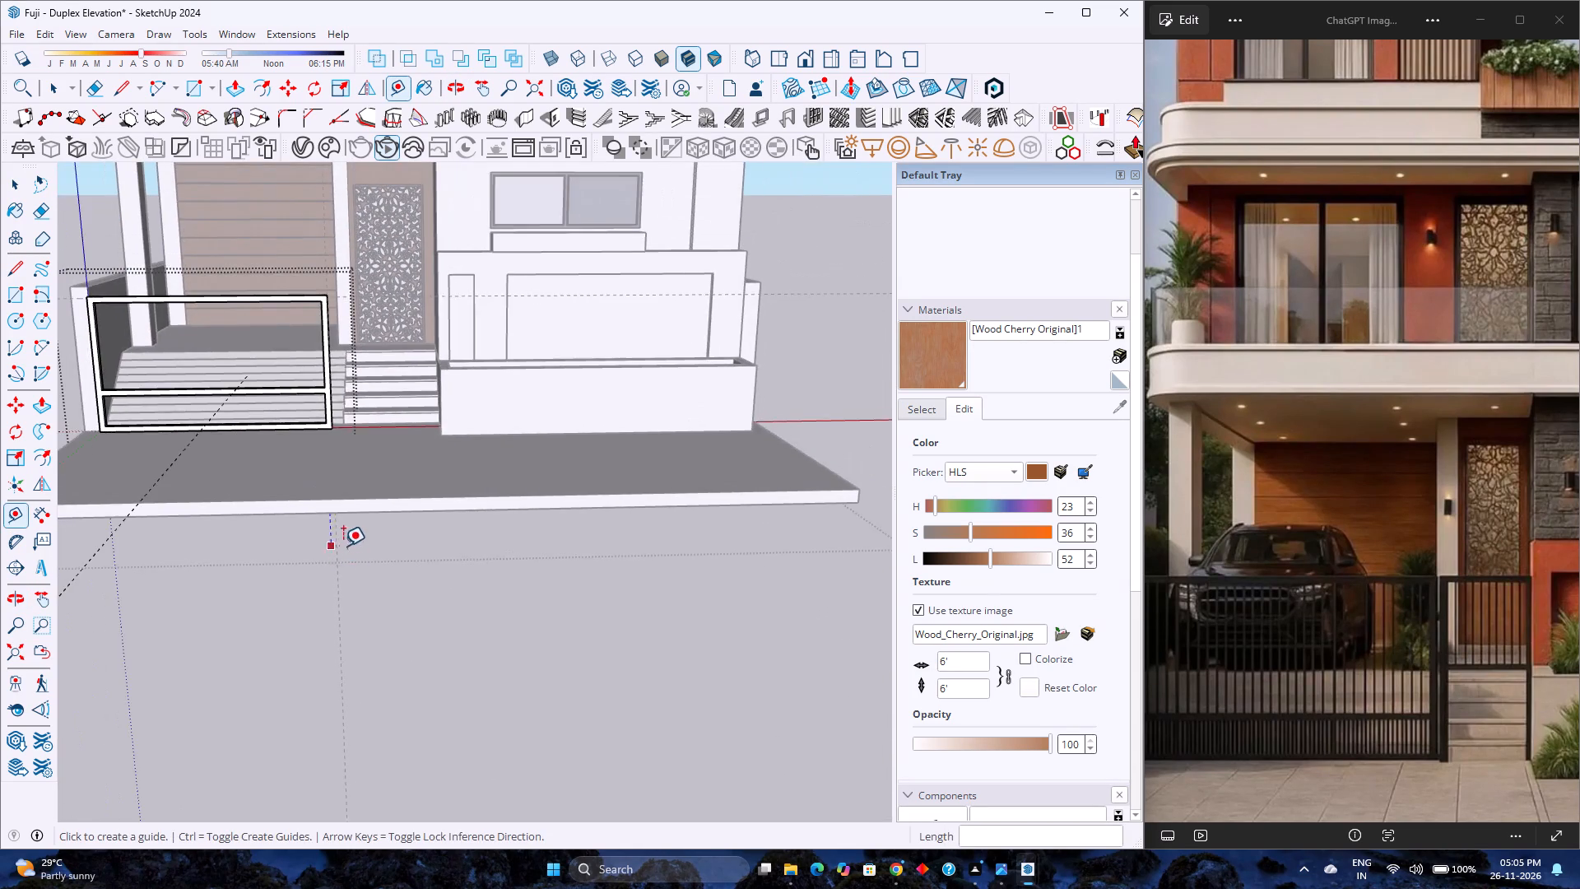
{"action": "middle_click_drag", "start_coordinate": [343, 546], "coordinate": [667, 864], "text": "shift"}
{"action": "scroll", "coordinate": [467, 606], "scroll_direction": "up", "scroll_amount": 9}
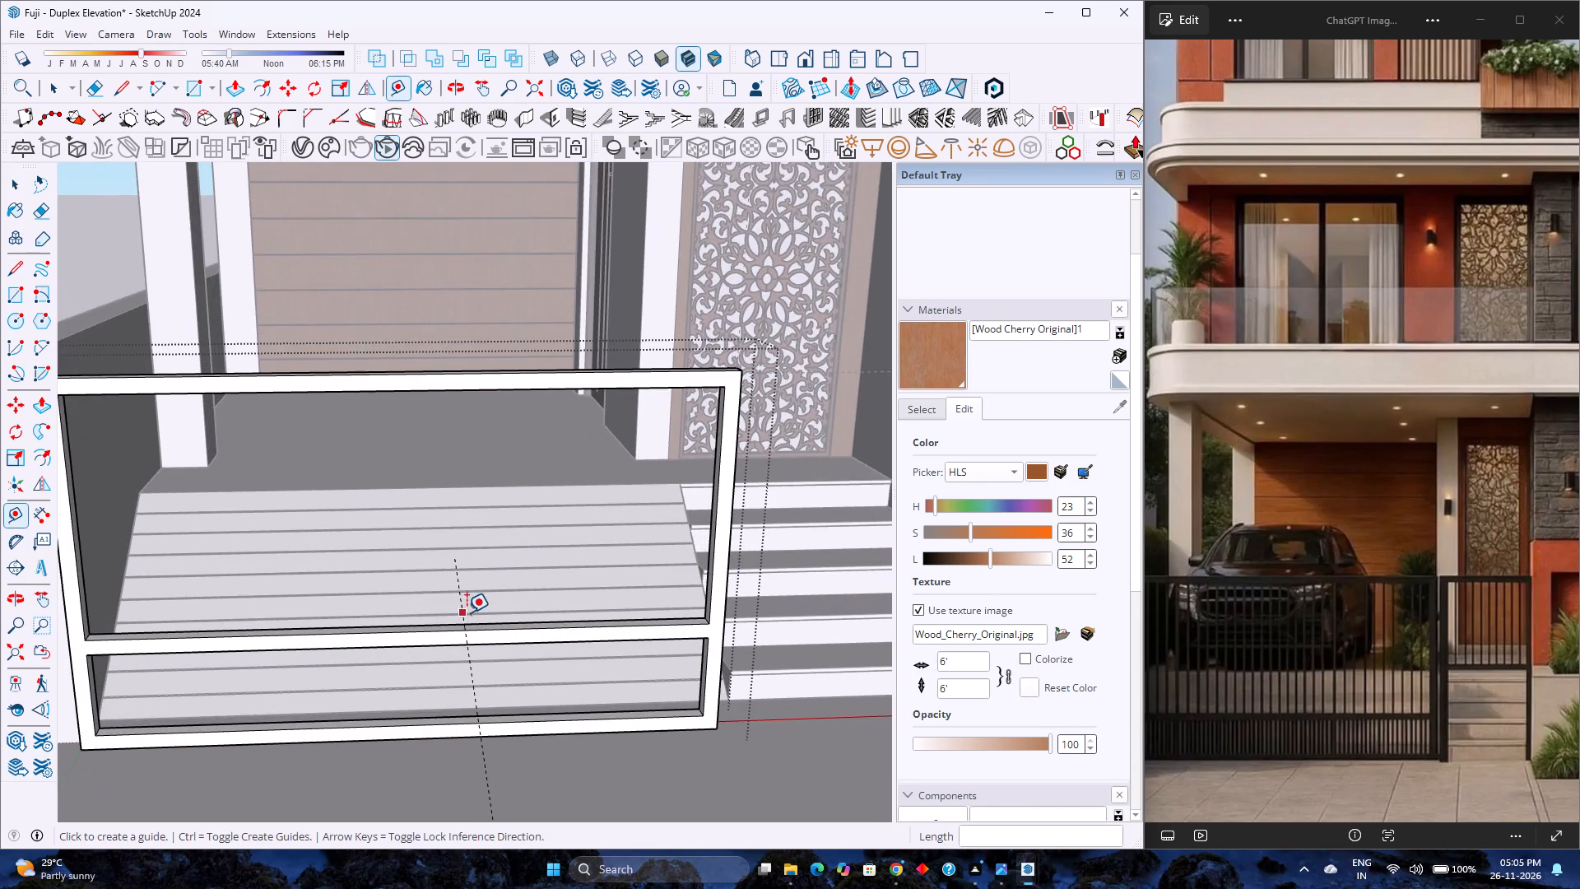
{"action": "middle_click_drag", "start_coordinate": [467, 635], "coordinate": [474, 834]}
{"action": "middle_click_drag", "start_coordinate": [474, 836], "coordinate": [471, 845]}
{"action": "scroll", "coordinate": [430, 659], "scroll_direction": "up", "scroll_amount": 9}
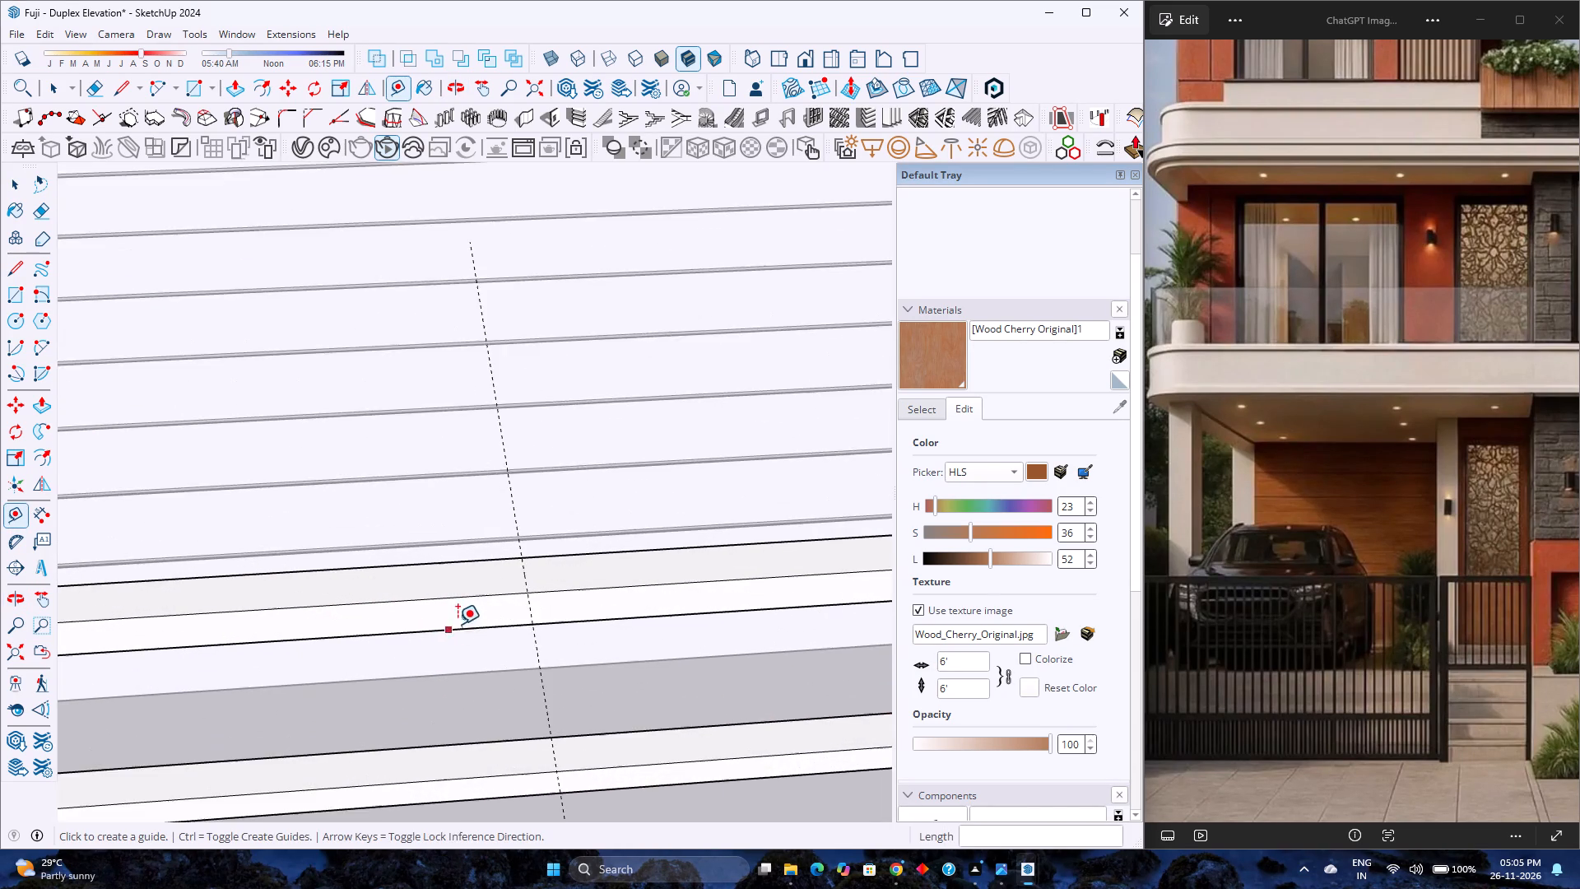
{"action": "scroll", "coordinate": [458, 624], "scroll_direction": "up", "scroll_amount": 3}
{"action": "left_click", "coordinate": [529, 556]}
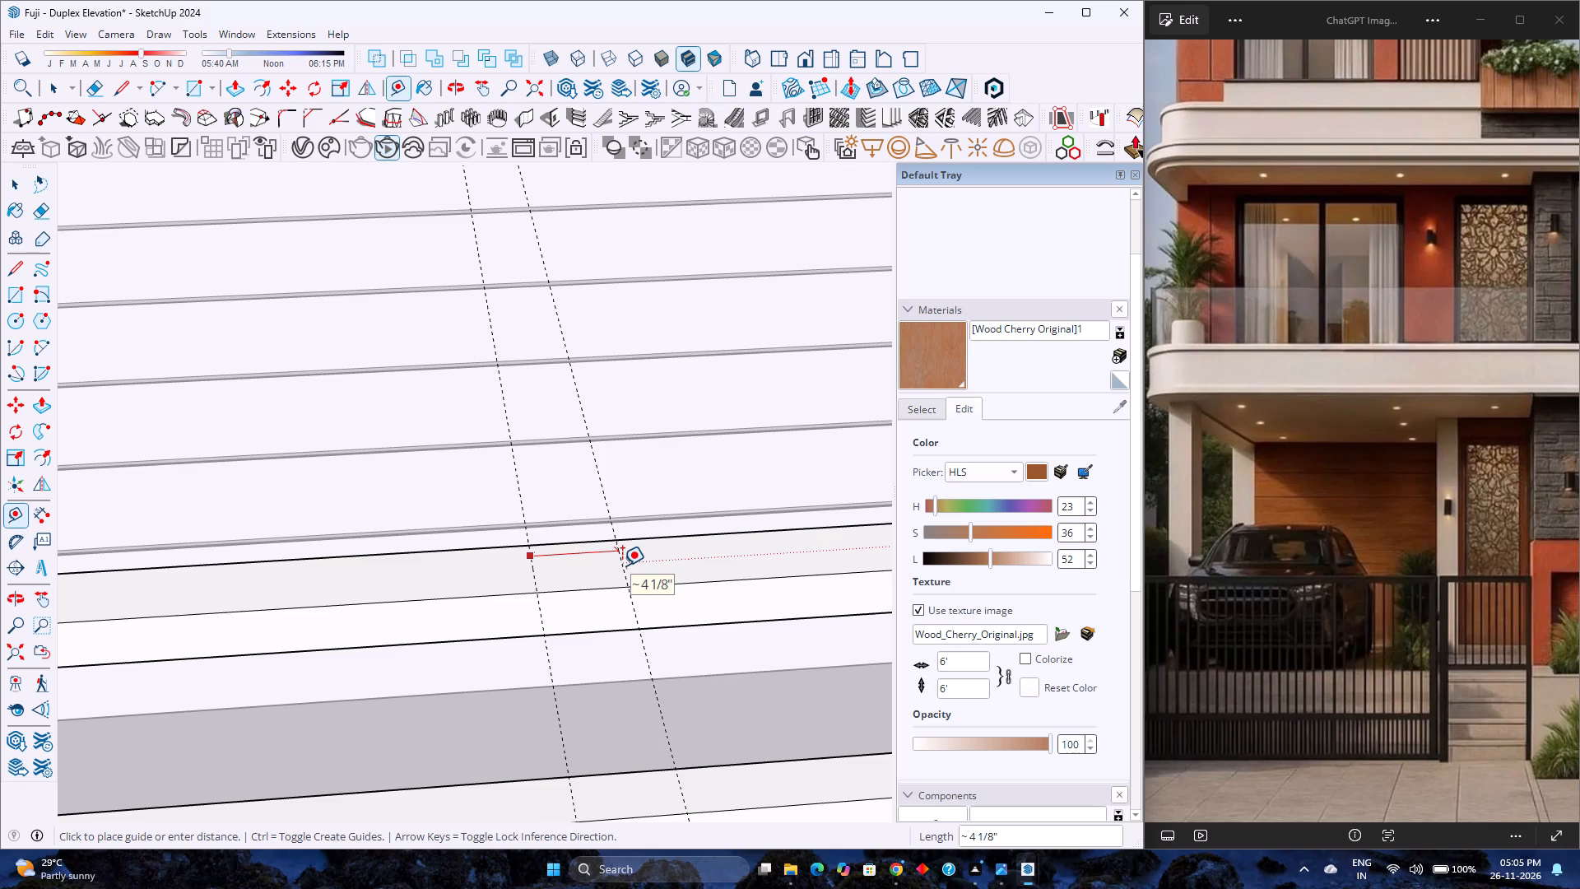
{"action": "key", "text": "2"}
{"action": "key", "text": "Return"}
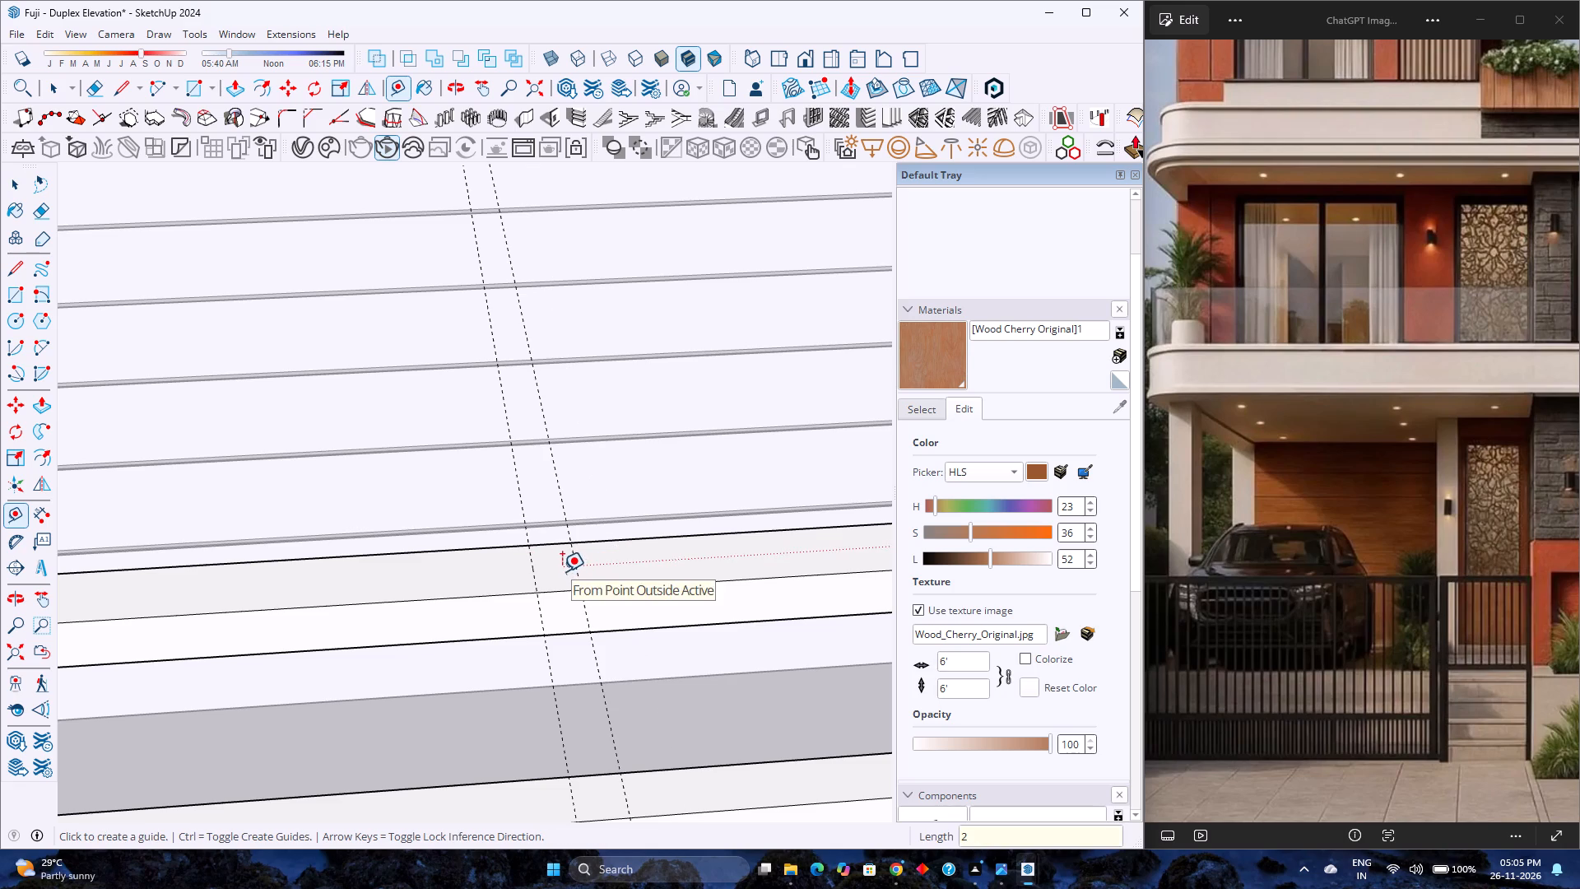
Draw two 3" lines across the middle rail's top face along the guides, outlining the base of a vertical bar.
{"action": "key", "text": "l"}
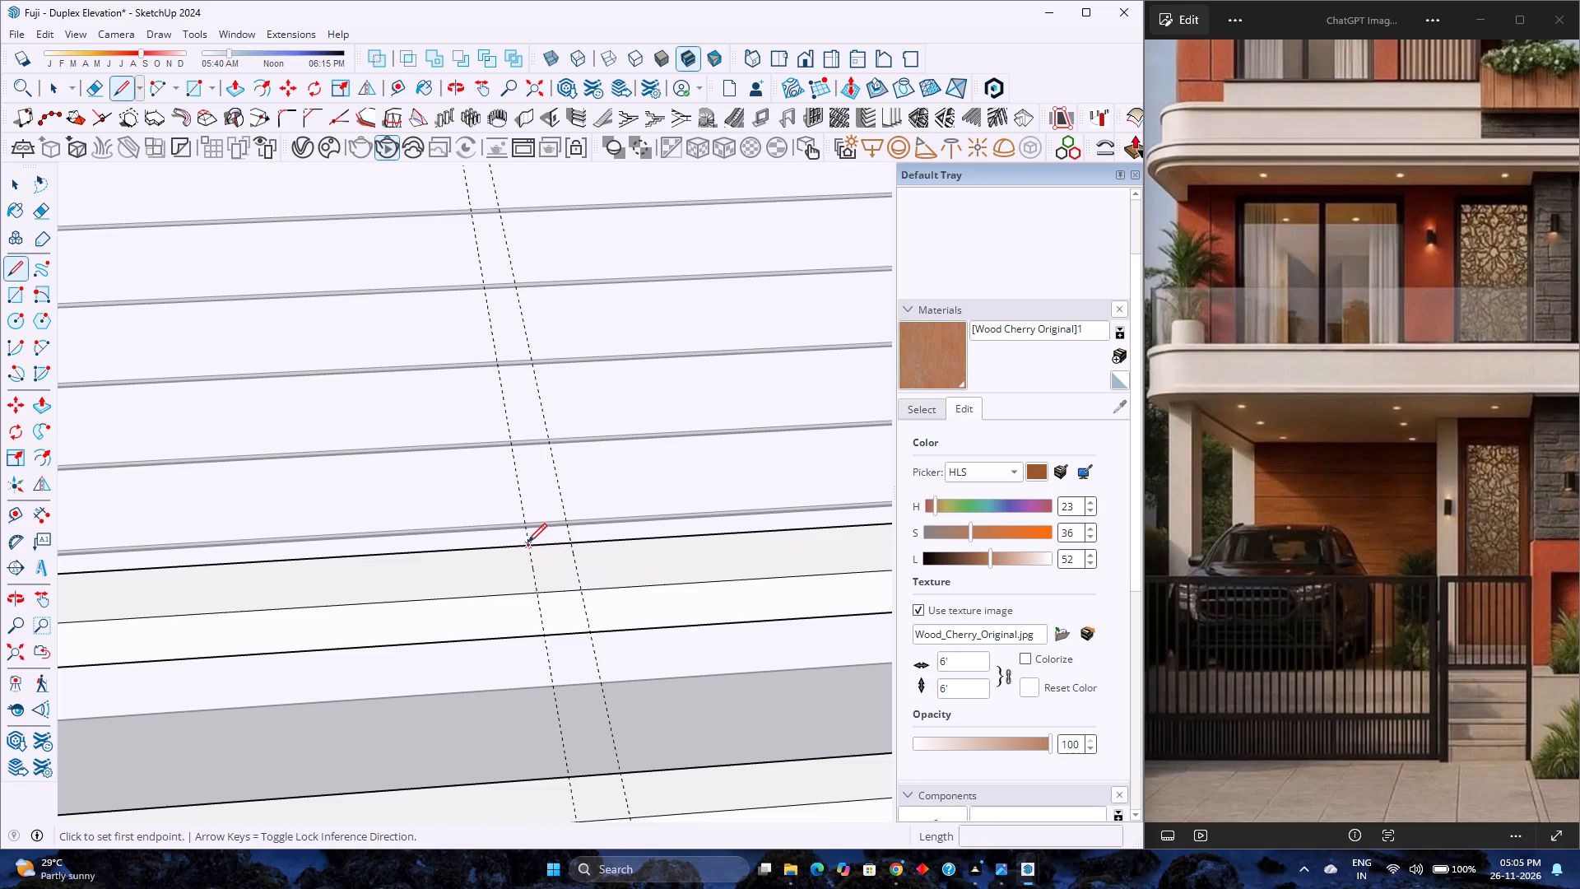
{"action": "left_click", "coordinate": [527, 544]}
{"action": "left_click", "coordinate": [536, 592]}
{"action": "left_click", "coordinate": [576, 545]}
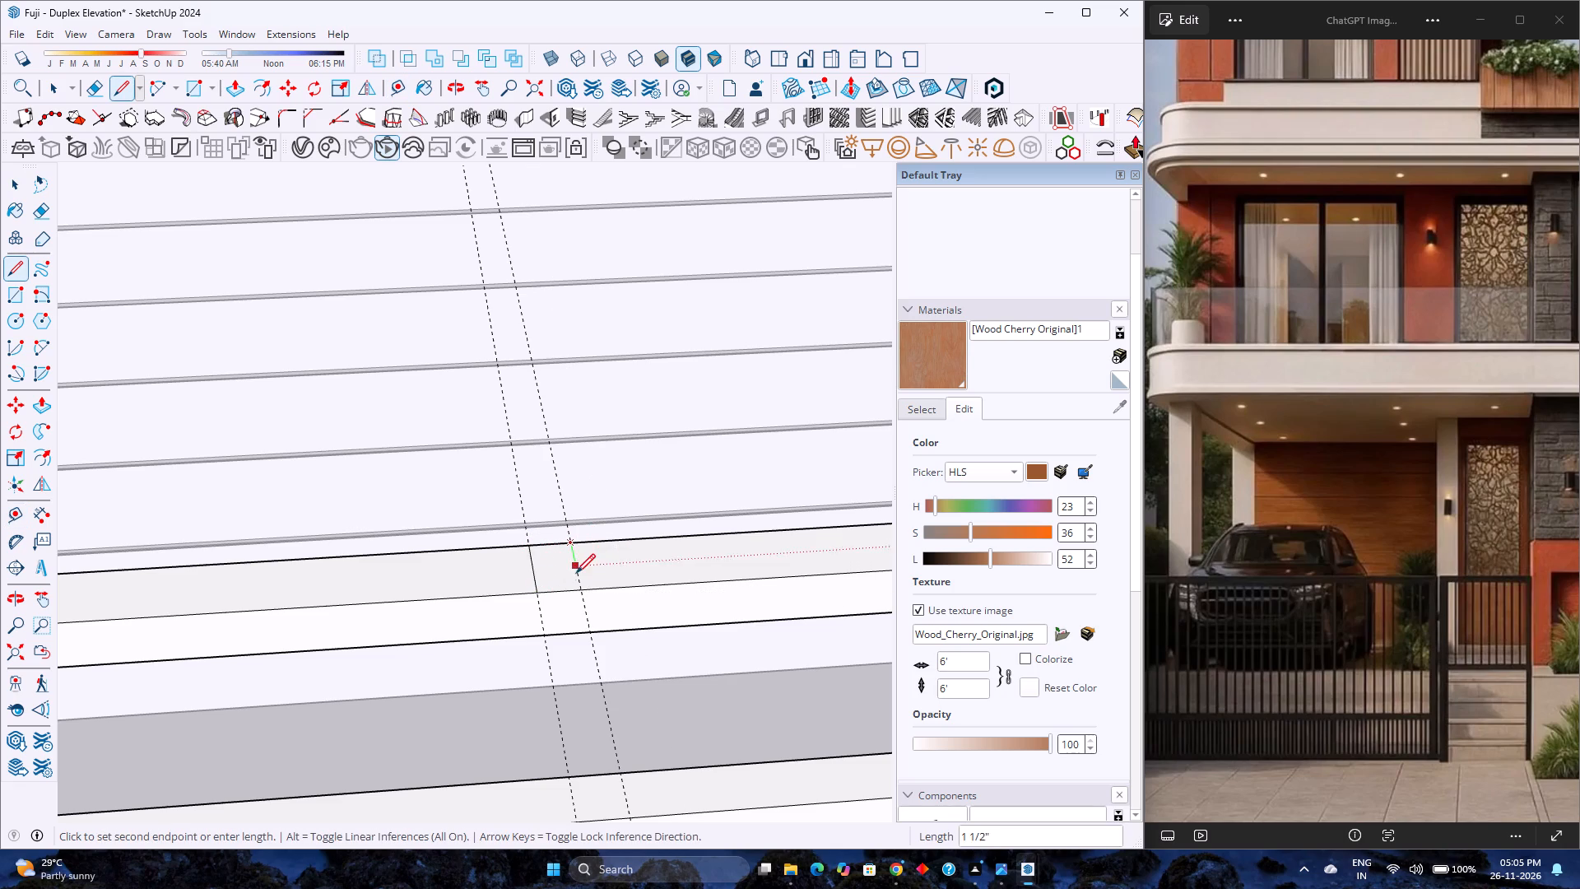
{"action": "left_click", "coordinate": [579, 592]}
Copy the outlined bar face from the middle rail straight down 1' 8" onto the bottom rail's top face.
{"action": "key", "text": "space"}
{"action": "left_click", "coordinate": [551, 564]}
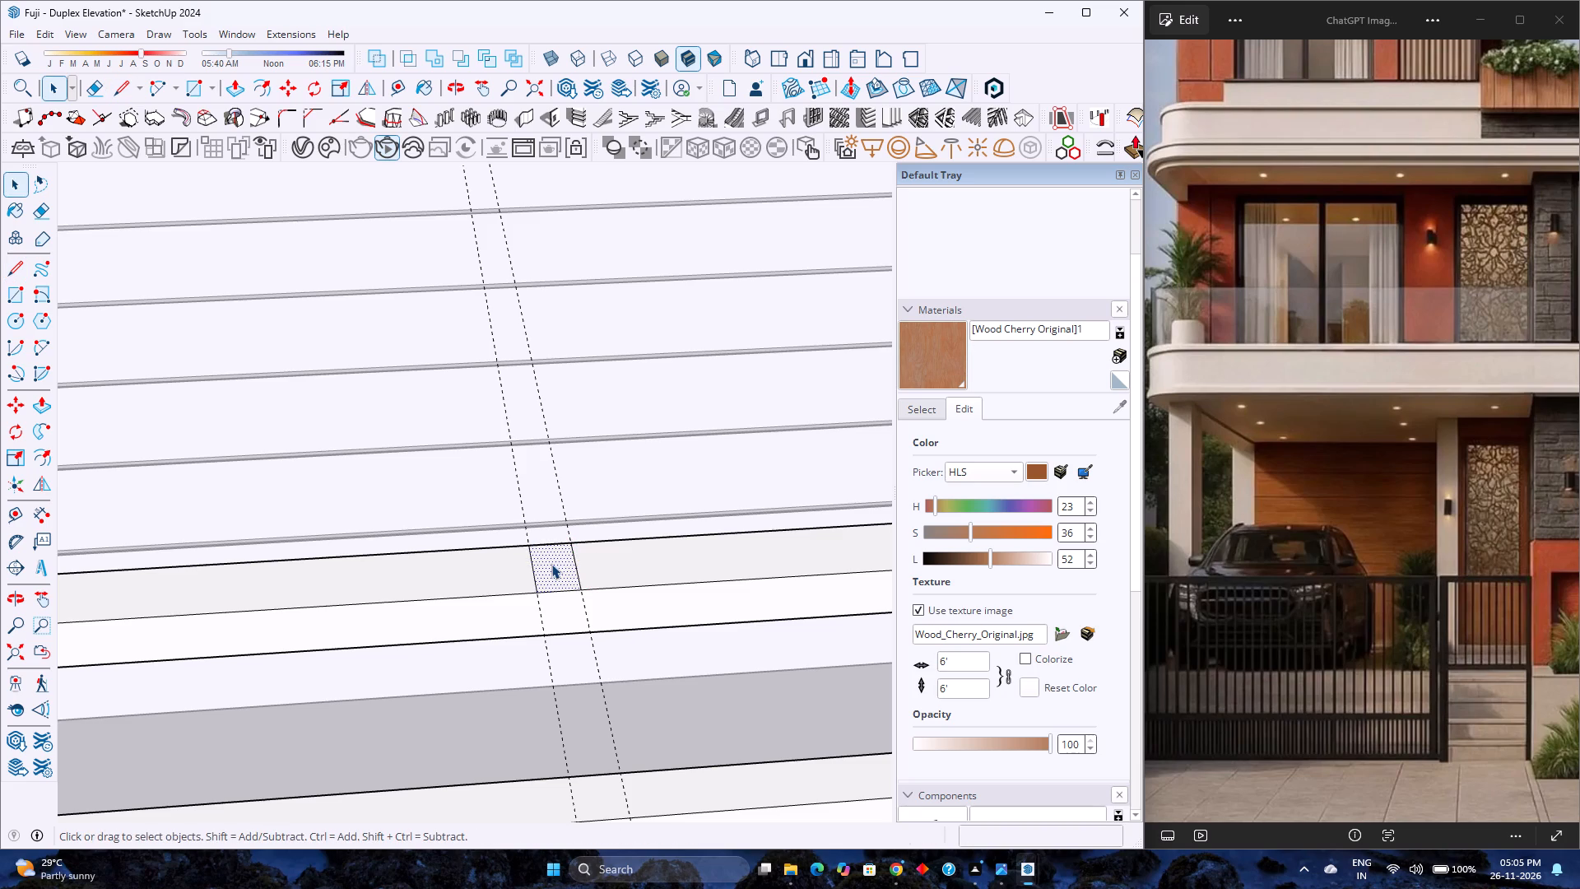
{"action": "key", "text": "m"}
{"action": "left_click", "coordinate": [582, 589]}
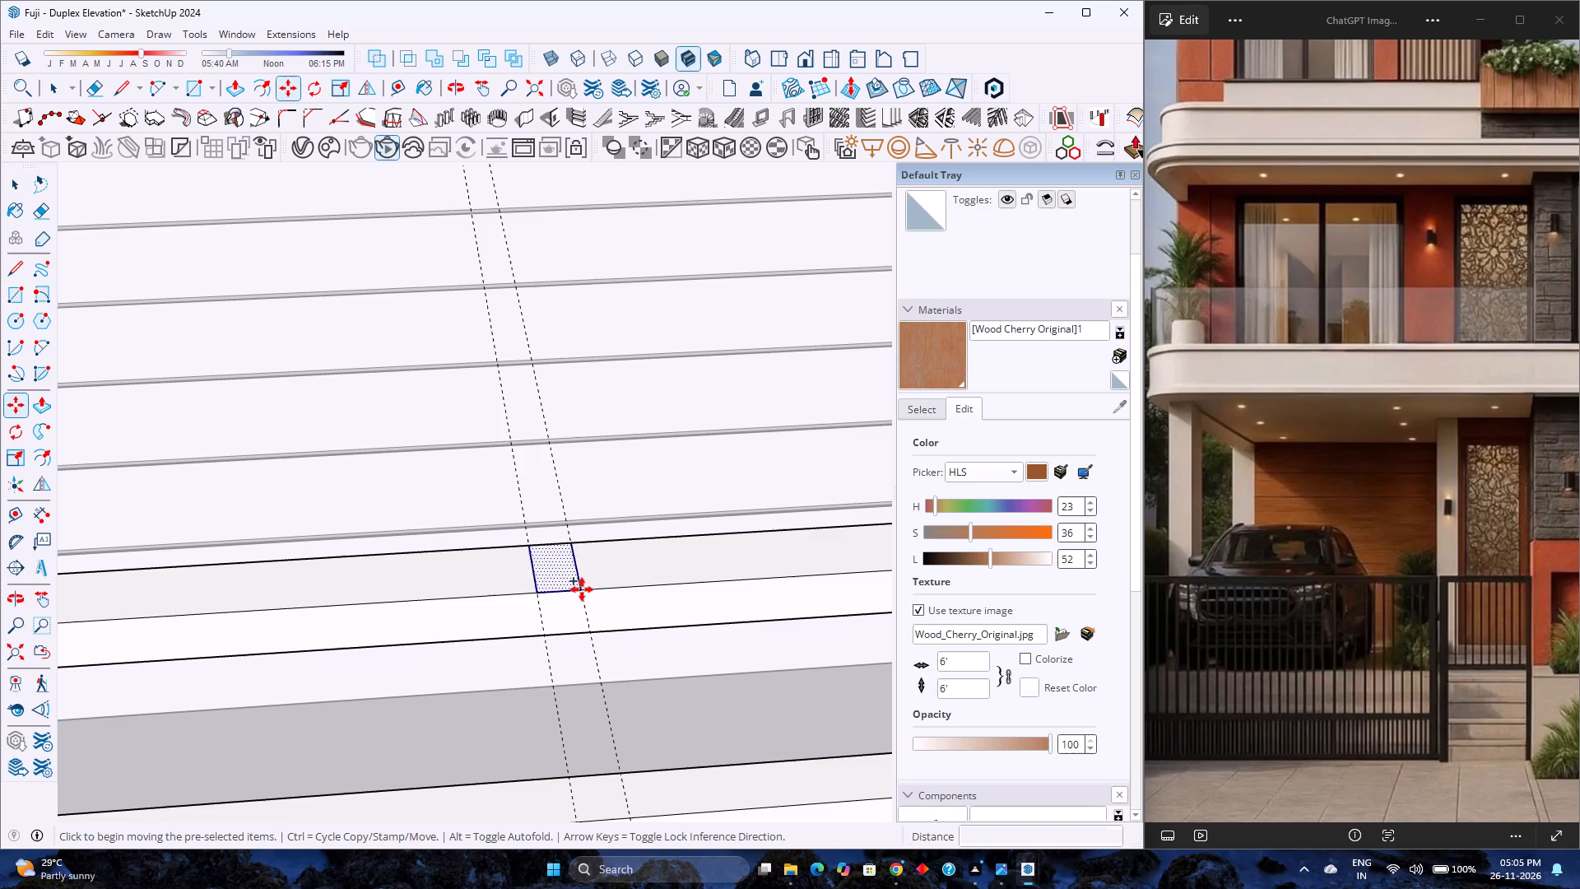
{"action": "scroll", "coordinate": [579, 607], "scroll_direction": "down", "scroll_amount": 6}
{"action": "key", "text": "Up"}
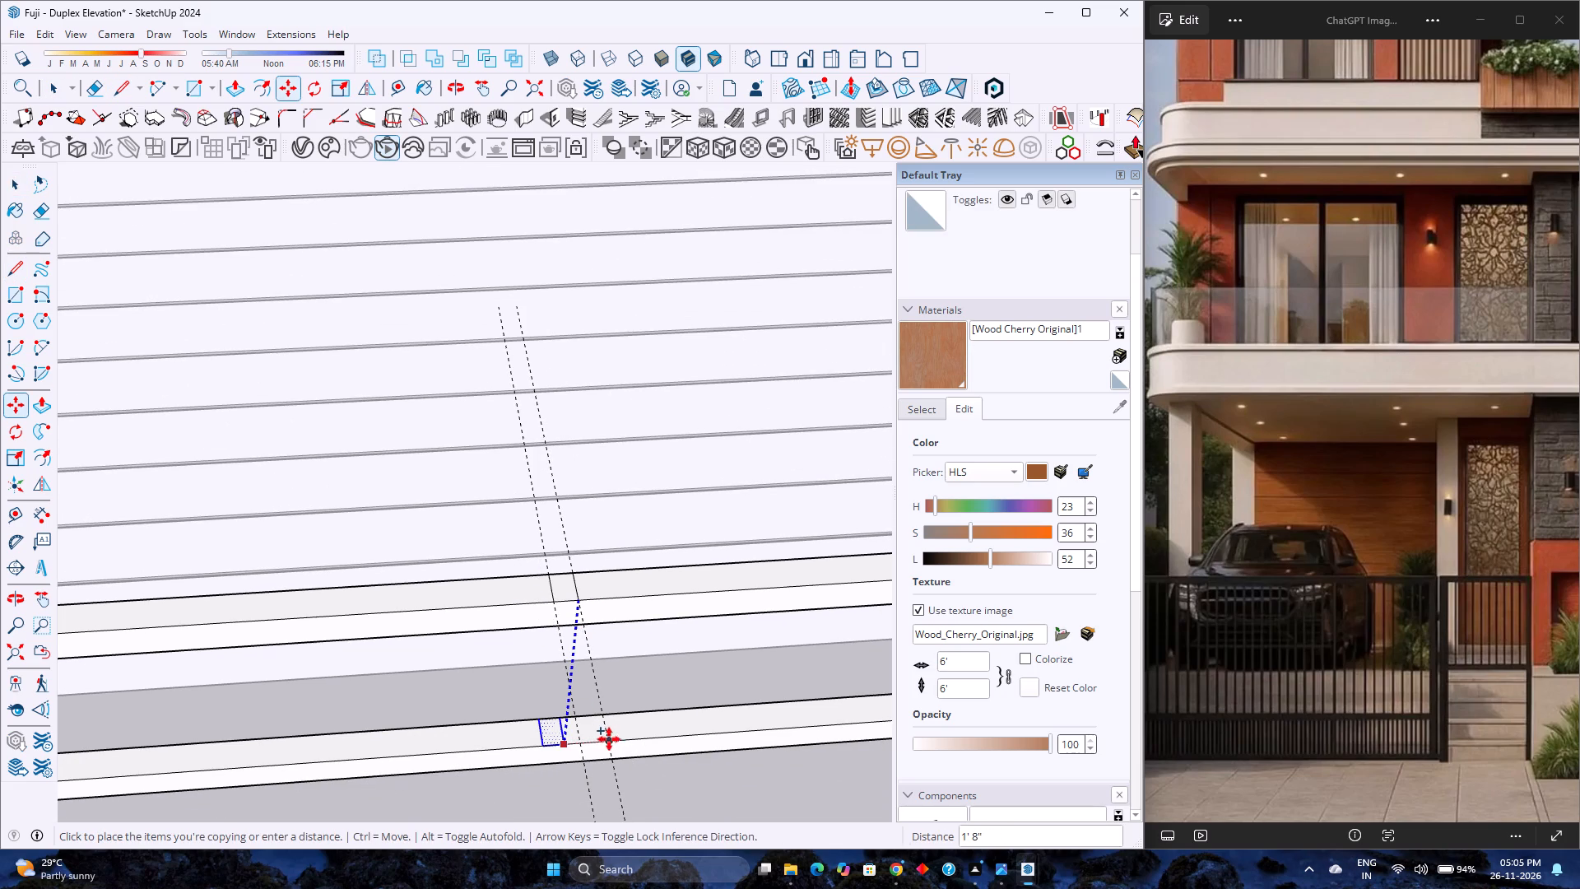
{"action": "left_click", "coordinate": [579, 745]}
Push/Pull the copied face on the bottom rail up 1' 5" to meet the middle rail's underside.
{"action": "key", "text": "p"}
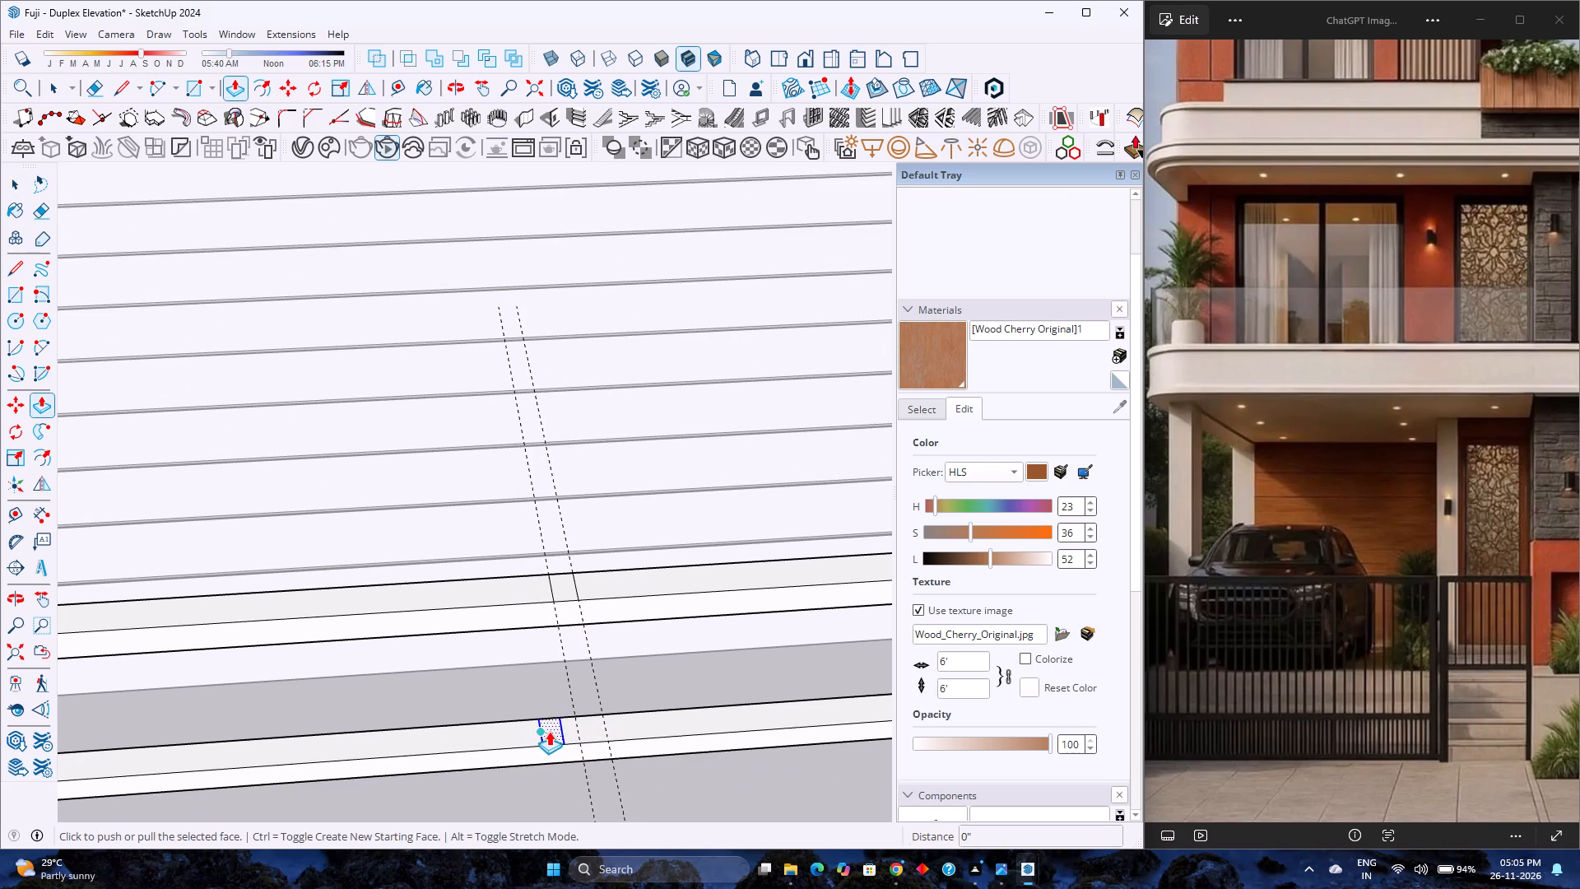
{"action": "left_click", "coordinate": [550, 730]}
{"action": "scroll", "coordinate": [537, 616], "scroll_direction": "down", "scroll_amount": 3}
{"action": "scroll", "coordinate": [563, 528], "scroll_direction": "down", "scroll_amount": 4}
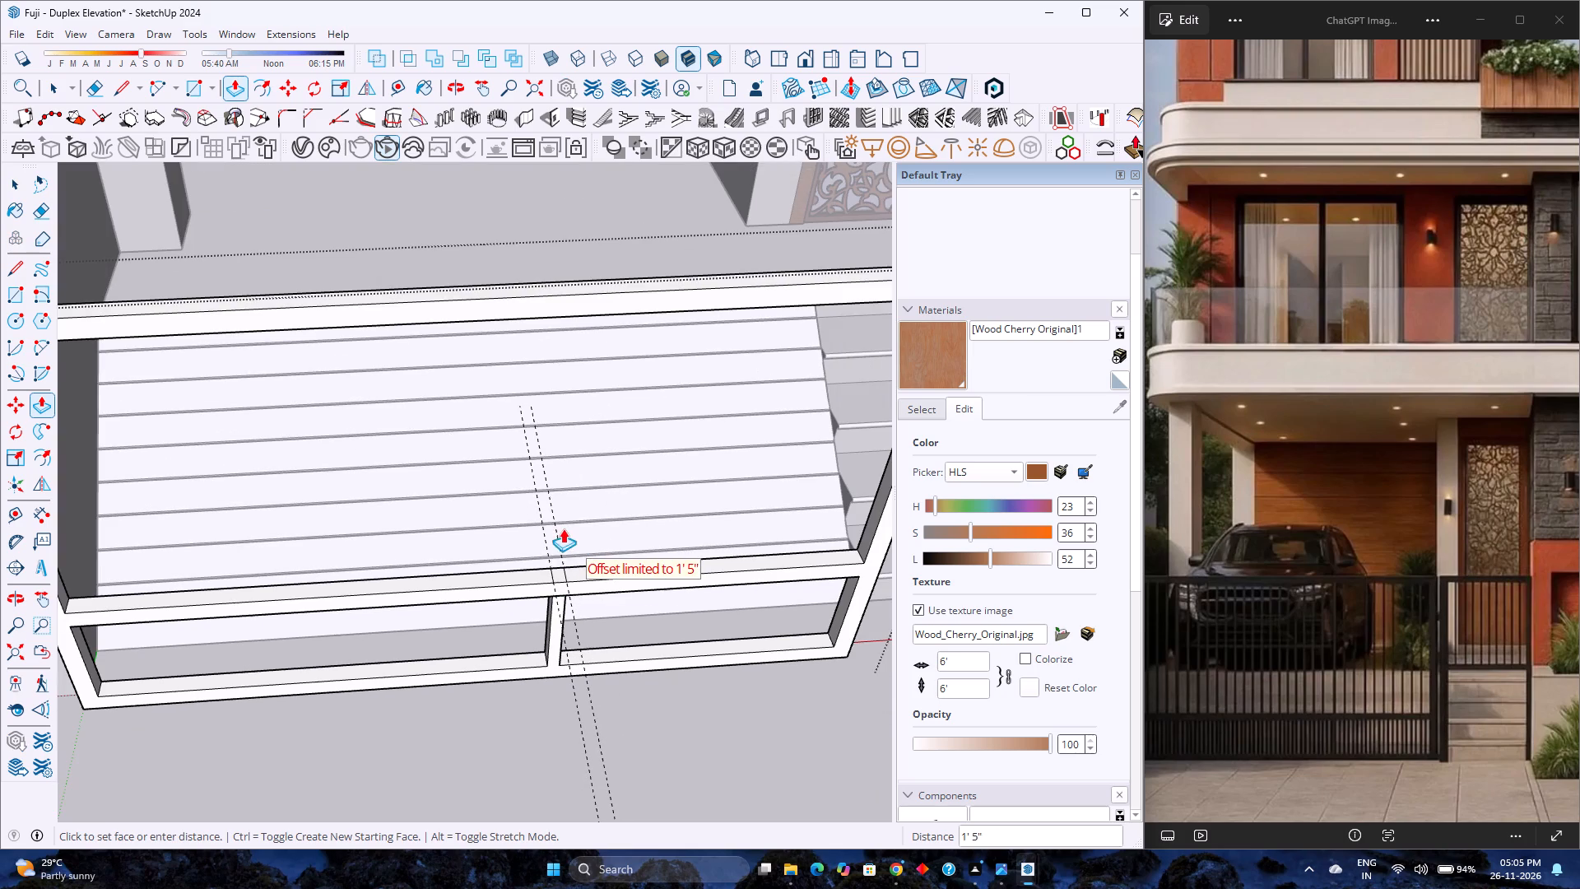
{"action": "left_click", "coordinate": [552, 582]}
Push/Pull the outlined face on the middle rail up 3' 11" to meet the top rail's underside.
{"action": "scroll", "coordinate": [560, 578], "scroll_direction": "up", "scroll_amount": 3}
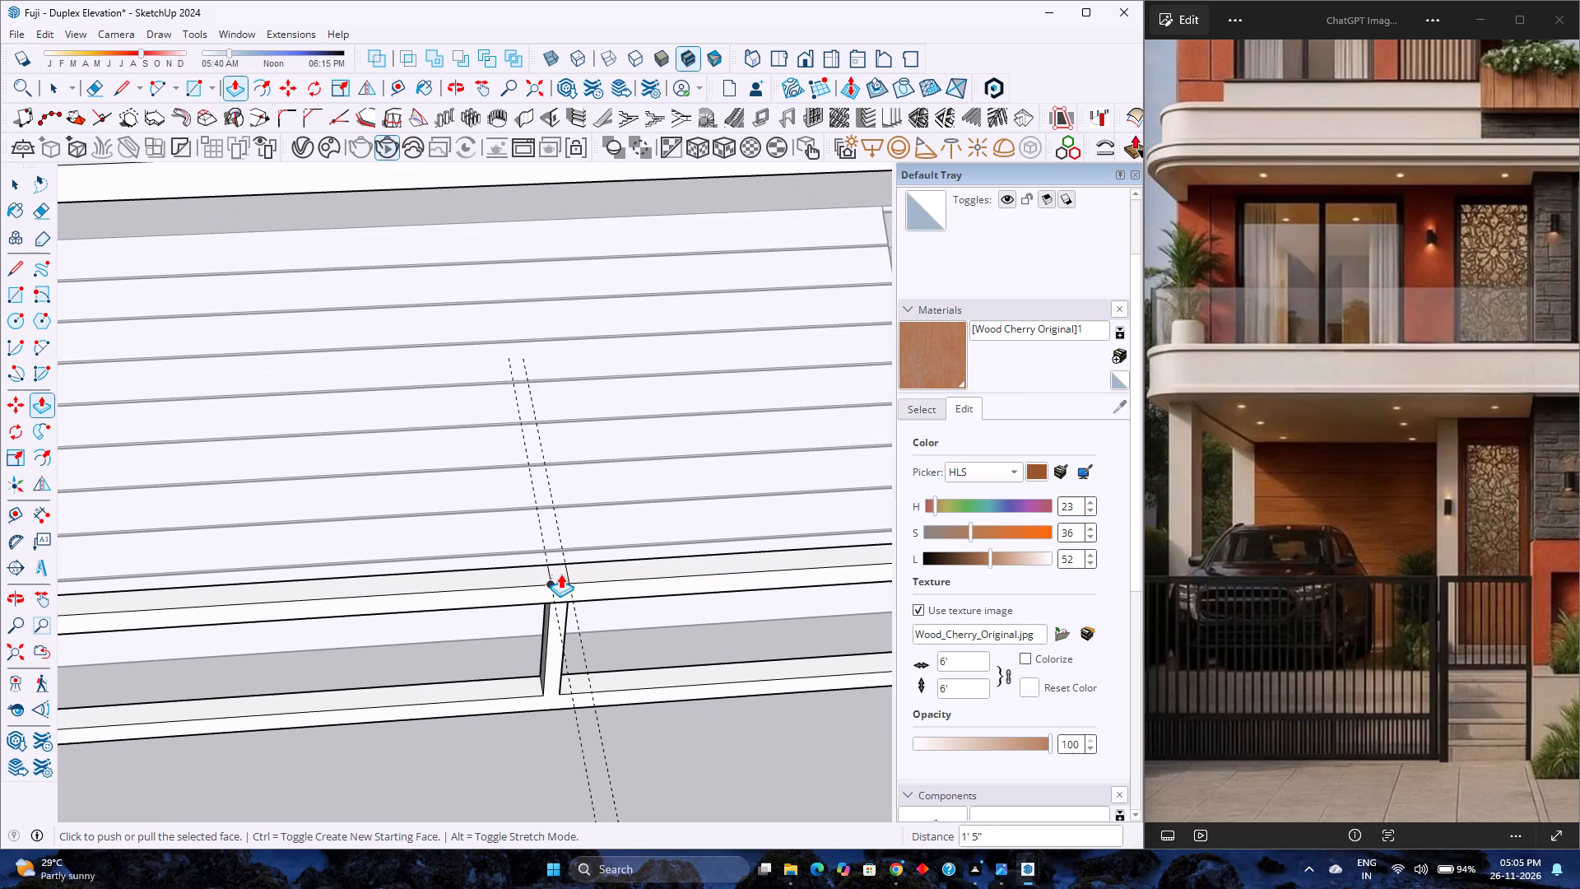
{"action": "key", "text": "Escape"}
{"action": "left_click", "coordinate": [559, 577]}
{"action": "scroll", "coordinate": [565, 542], "scroll_direction": "down", "scroll_amount": 7}
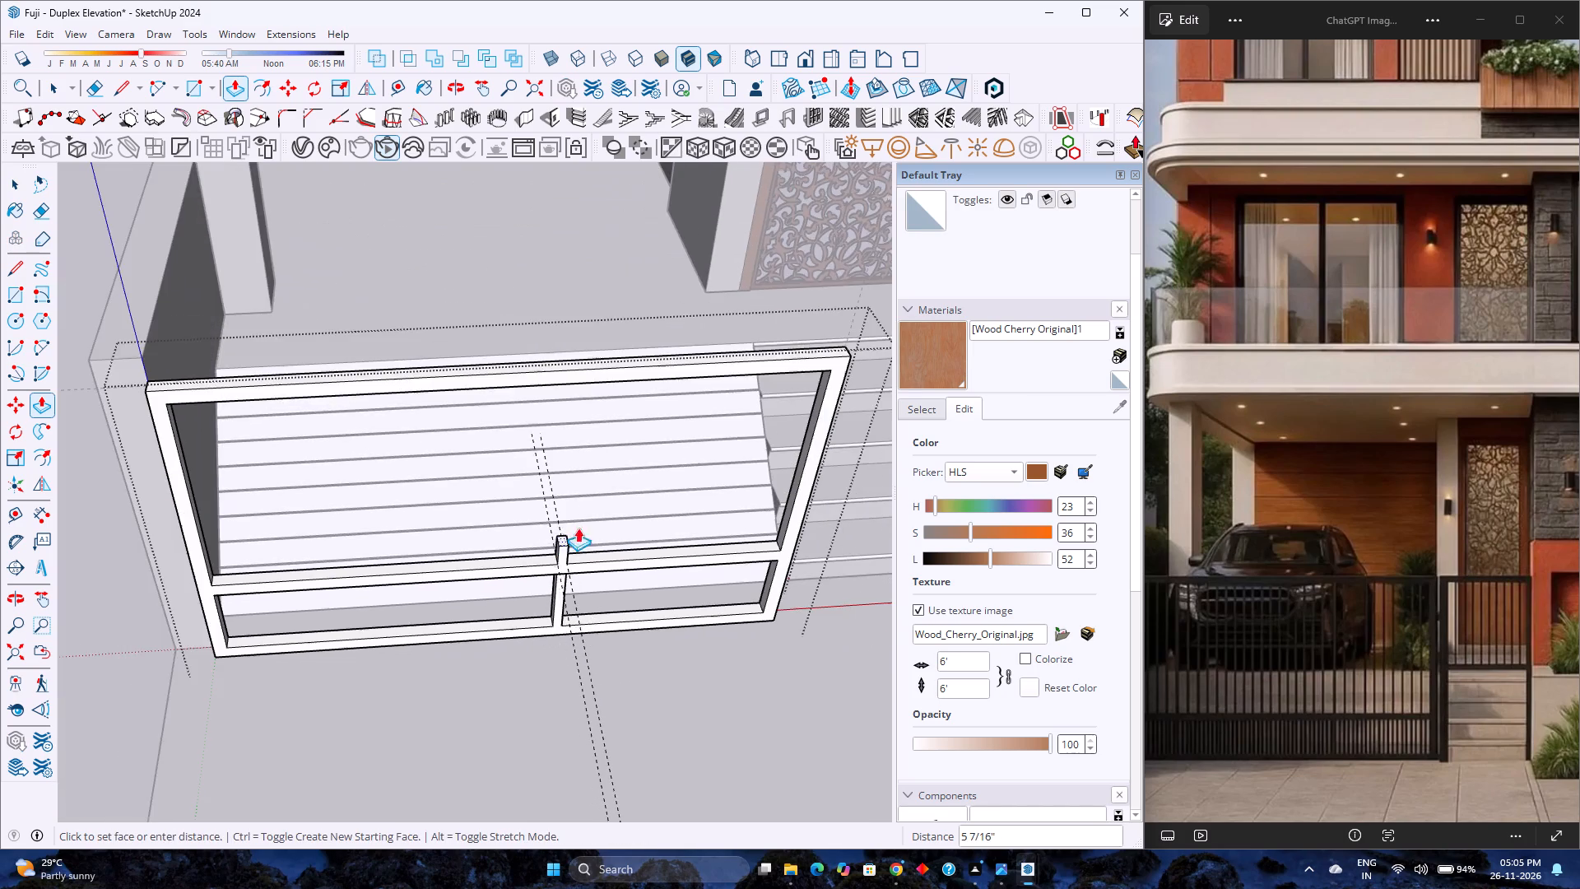
{"action": "middle_click_drag", "start_coordinate": [588, 518], "coordinate": [591, 746], "text": "shift"}
{"action": "scroll", "coordinate": [576, 694], "scroll_direction": "down", "scroll_amount": 3}
{"action": "middle_click_drag", "start_coordinate": [569, 700], "coordinate": [540, 603]}
{"action": "middle_click", "coordinate": [540, 603]}
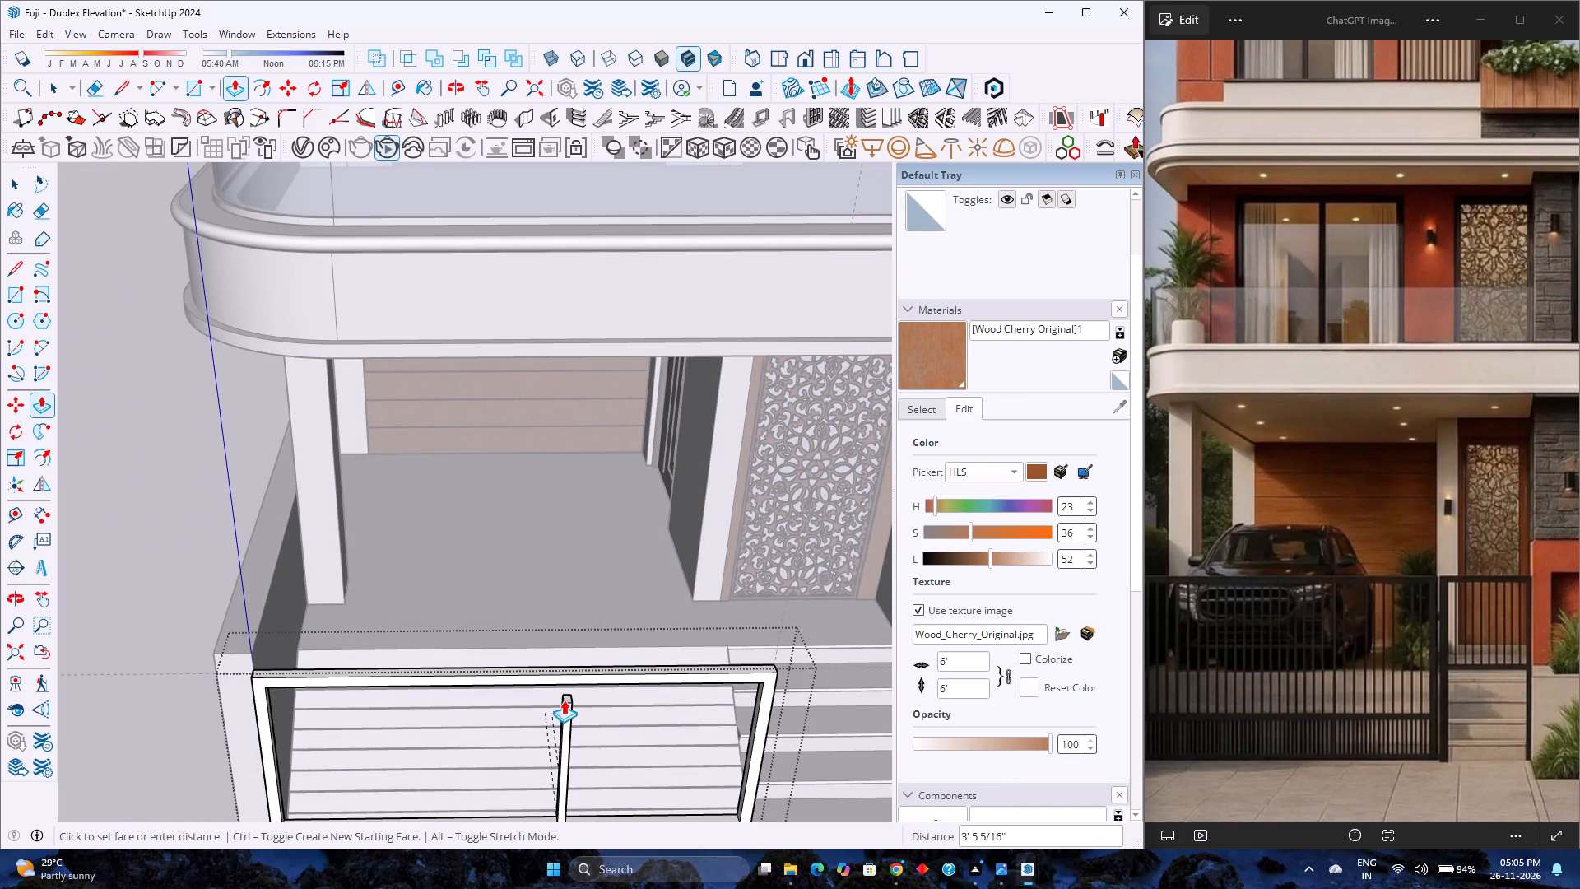
{"action": "scroll", "coordinate": [570, 681], "scroll_direction": "up", "scroll_amount": 4}
{"action": "middle_click_drag", "start_coordinate": [565, 682], "coordinate": [564, 583]}
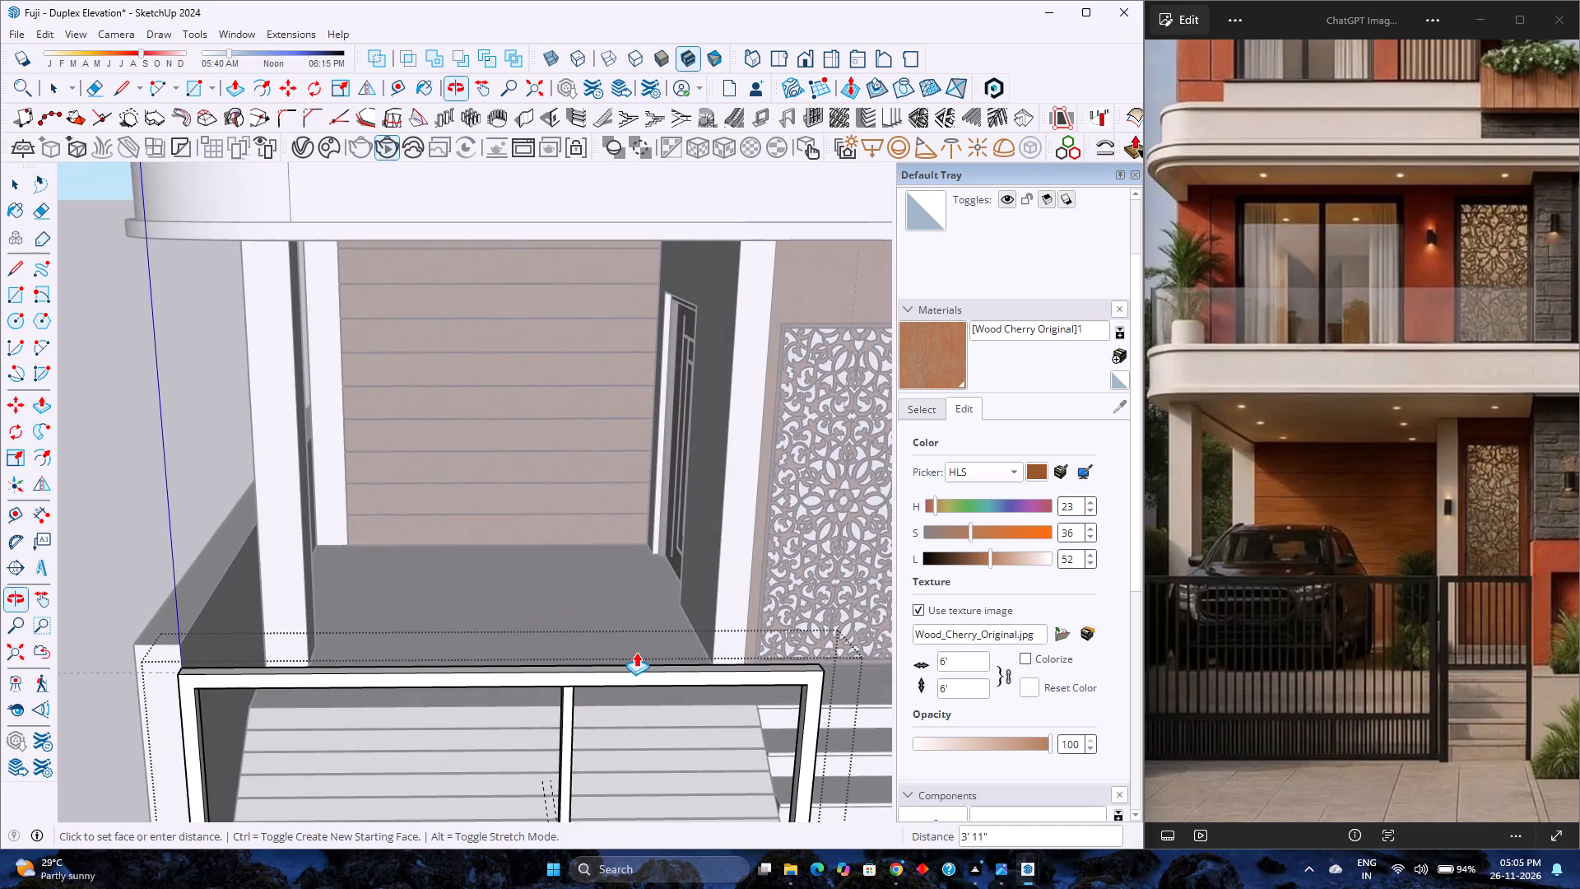
{"action": "left_click", "coordinate": [805, 690]}
Erase the seam edges on the gate's front face where the vertical bar meets the top and middle rails.
{"action": "scroll", "coordinate": [640, 680], "scroll_direction": "down", "scroll_amount": 4}
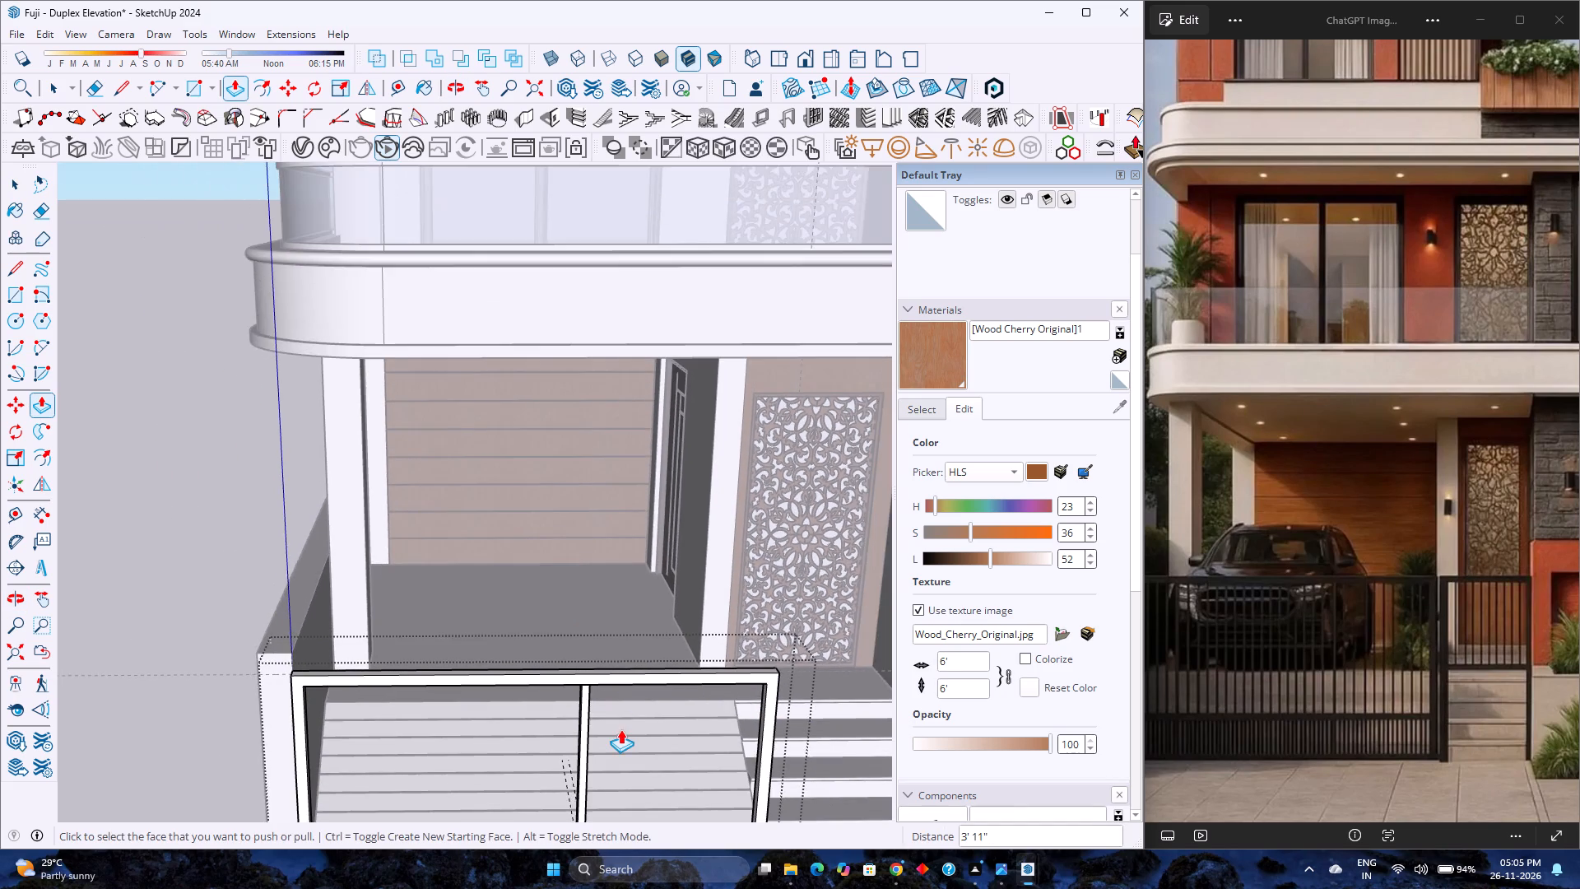
{"action": "scroll", "coordinate": [620, 729], "scroll_direction": "down", "scroll_amount": 4}
{"action": "middle_click_drag", "start_coordinate": [620, 727], "coordinate": [611, 589], "text": "shift"}
{"action": "scroll", "coordinate": [602, 607], "scroll_direction": "up", "scroll_amount": 7}
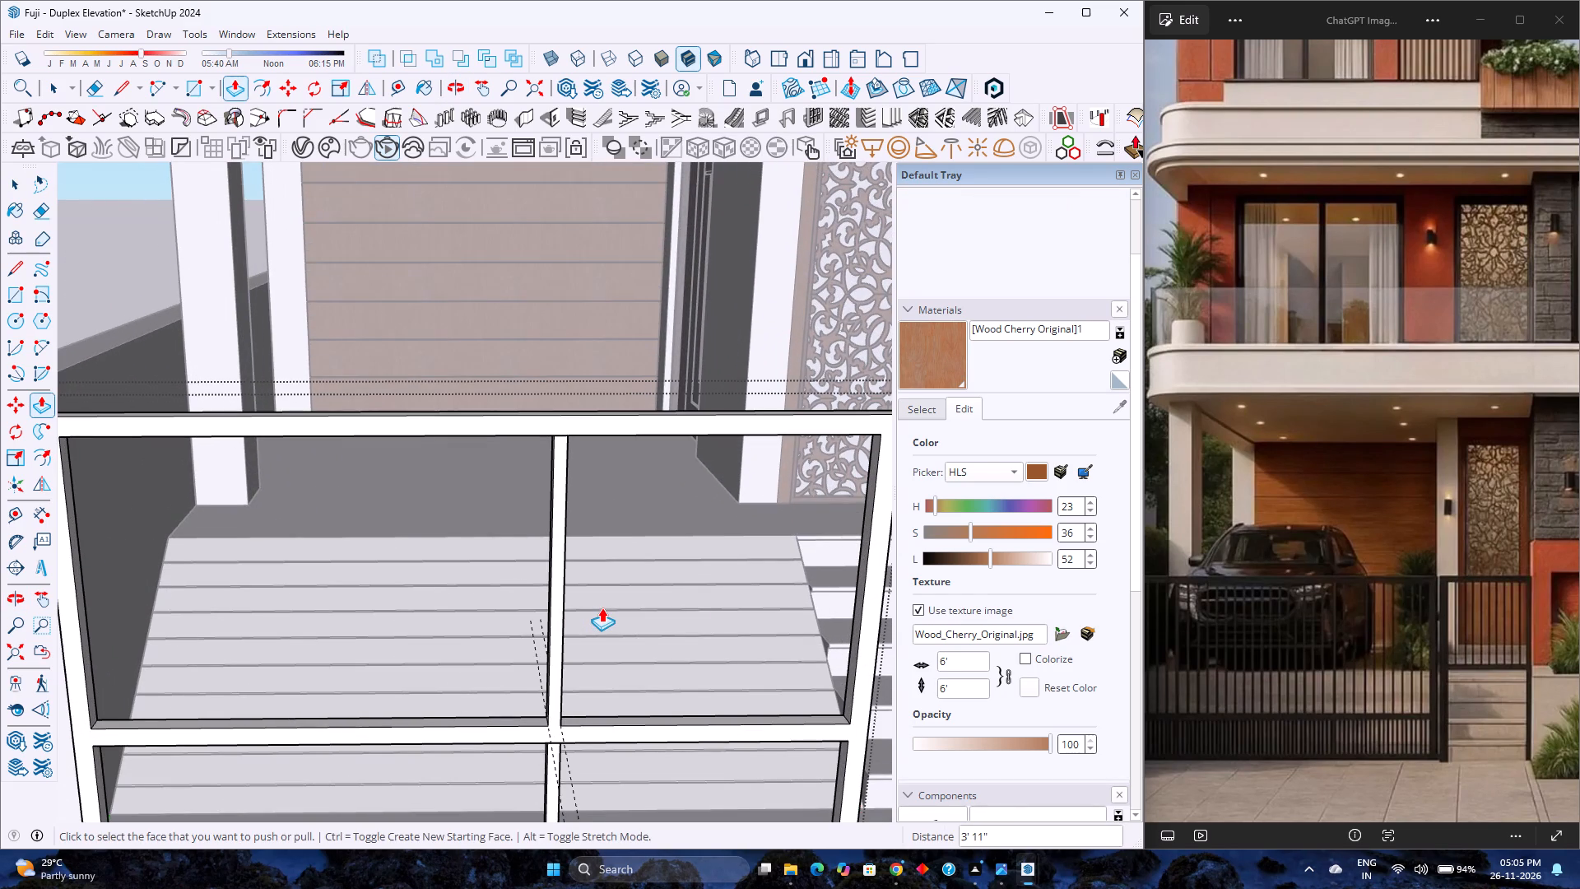
{"action": "key", "text": "e"}
{"action": "scroll", "coordinate": [574, 415], "scroll_direction": "up", "scroll_amount": 5}
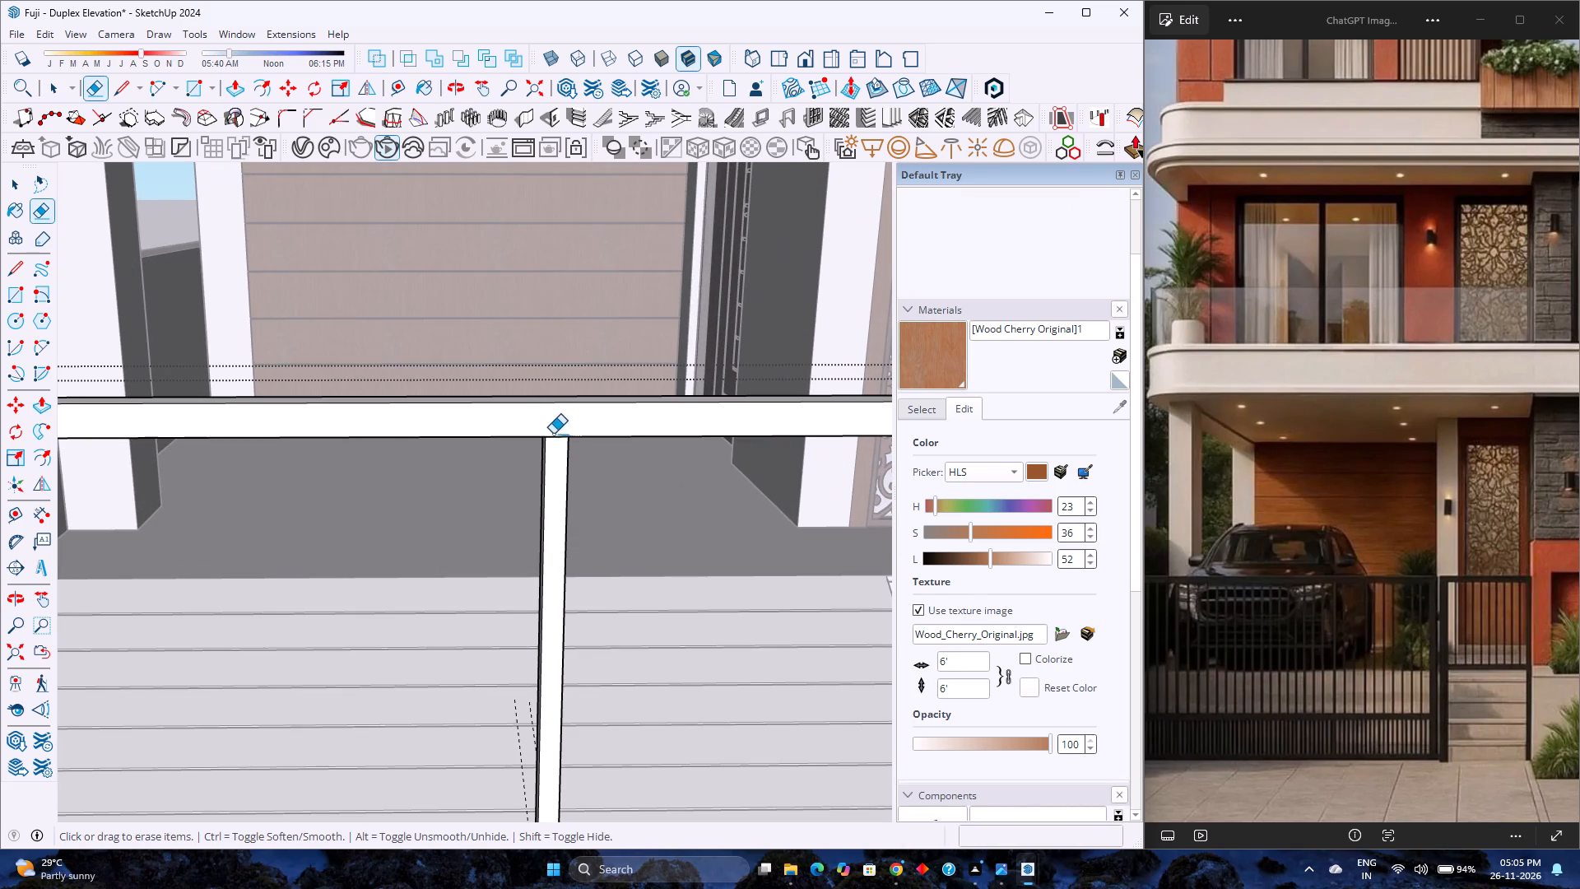
{"action": "left_click", "coordinate": [553, 434]}
{"action": "scroll", "coordinate": [554, 463], "scroll_direction": "down", "scroll_amount": 7}
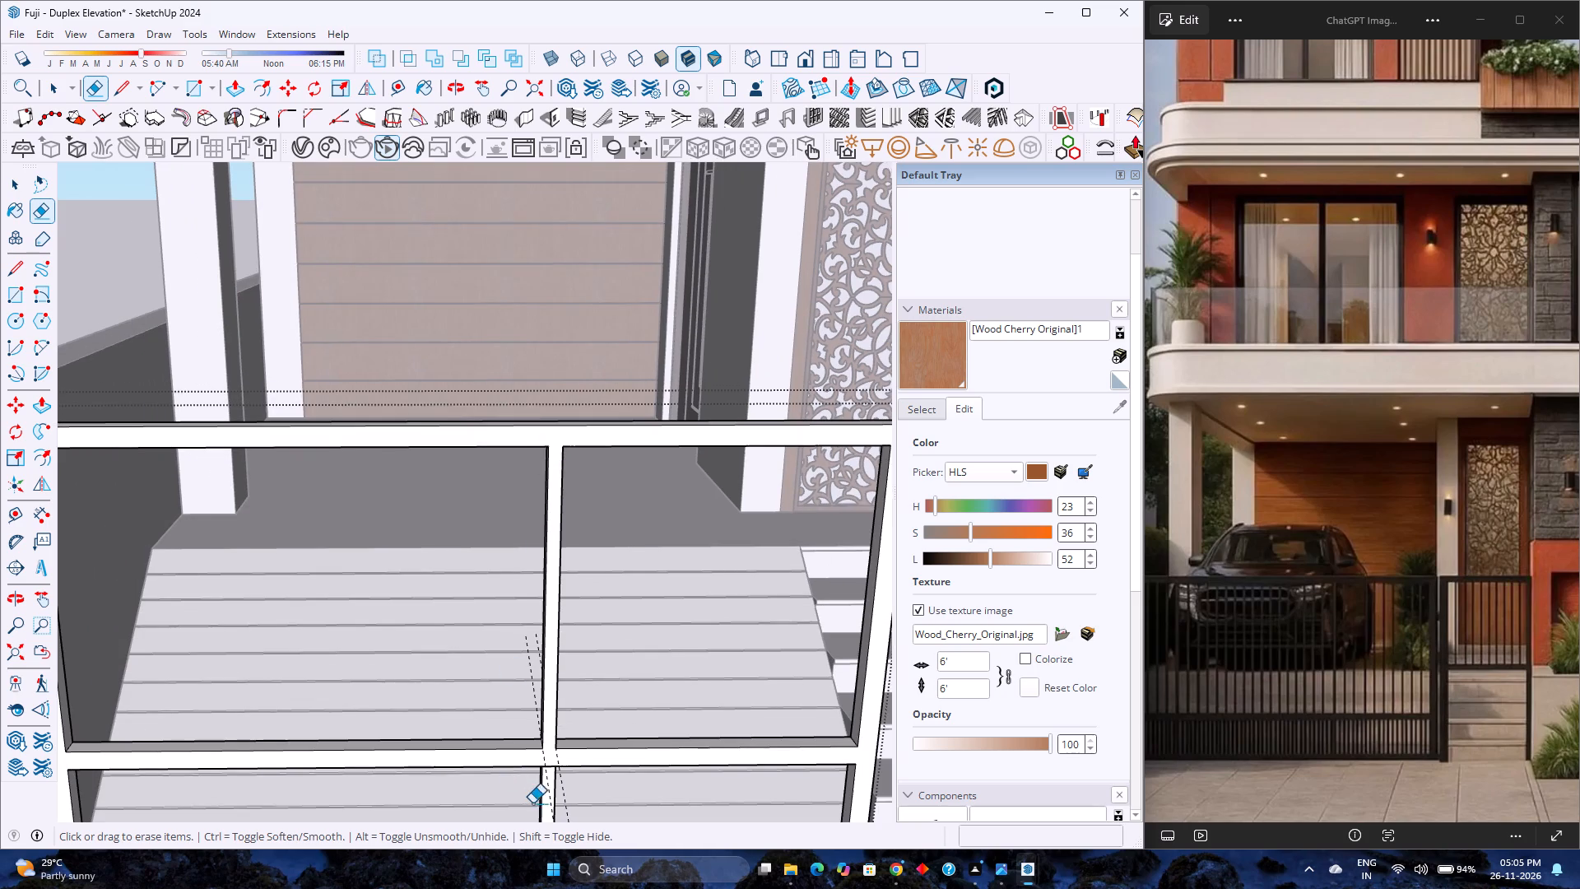
{"action": "scroll", "coordinate": [533, 803], "scroll_direction": "up", "scroll_amount": 11}
{"action": "left_click", "coordinate": [566, 698]}
{"action": "scroll", "coordinate": [563, 700], "scroll_direction": "down", "scroll_amount": 3}
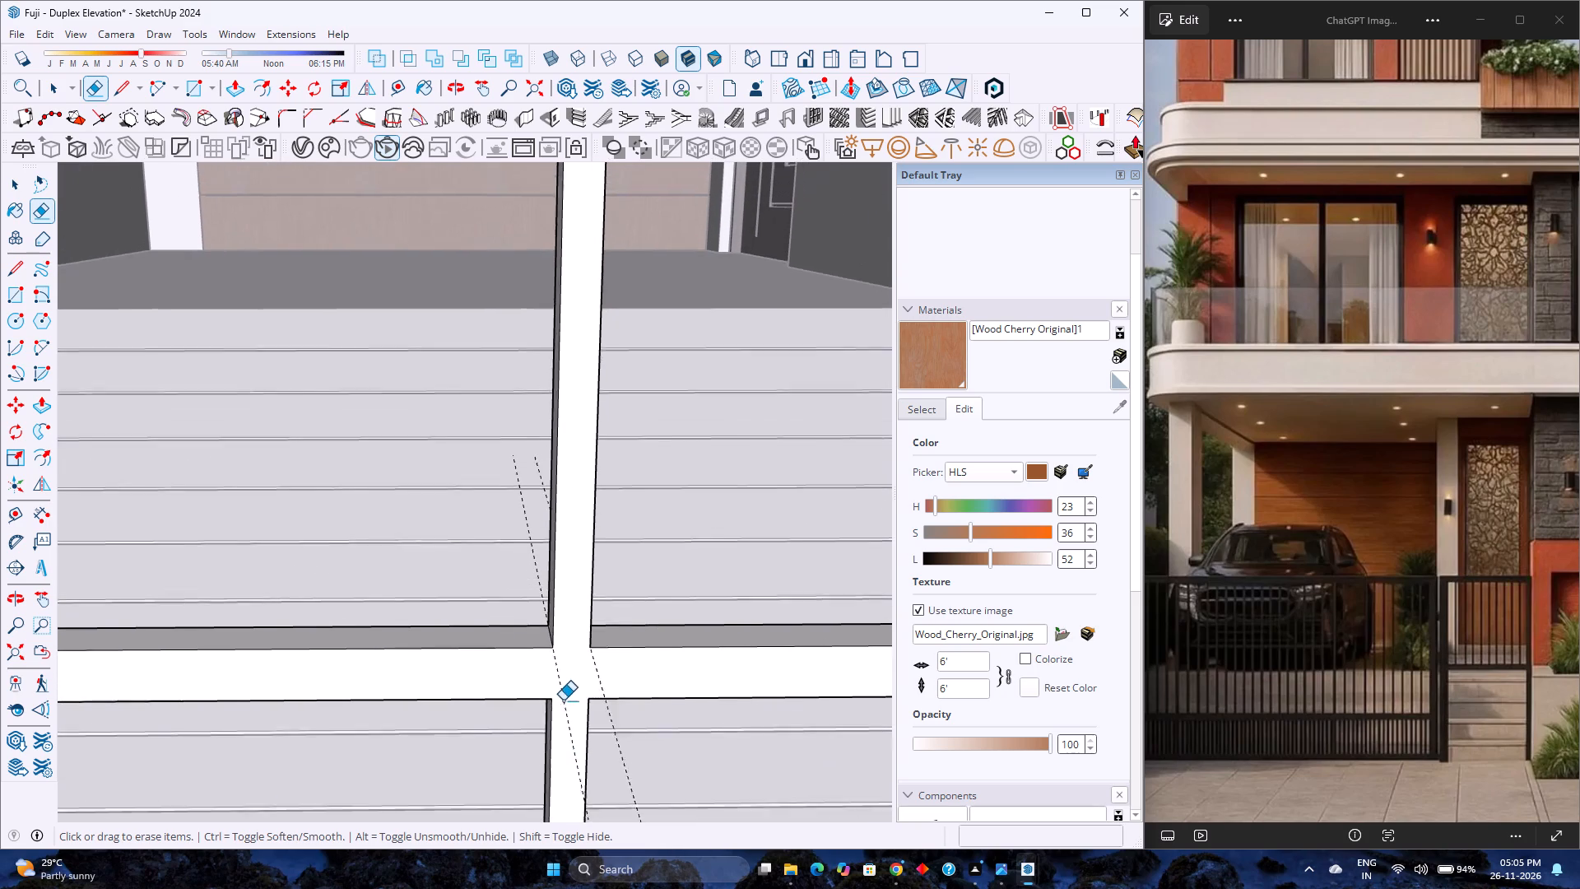
Erase the seam edge on the gate's back face where the lower vertical bar meets the middle rail.
{"action": "middle_click_drag", "start_coordinate": [497, 697], "coordinate": [1074, 747]}
{"action": "middle_click_drag", "start_coordinate": [490, 673], "coordinate": [706, 677]}
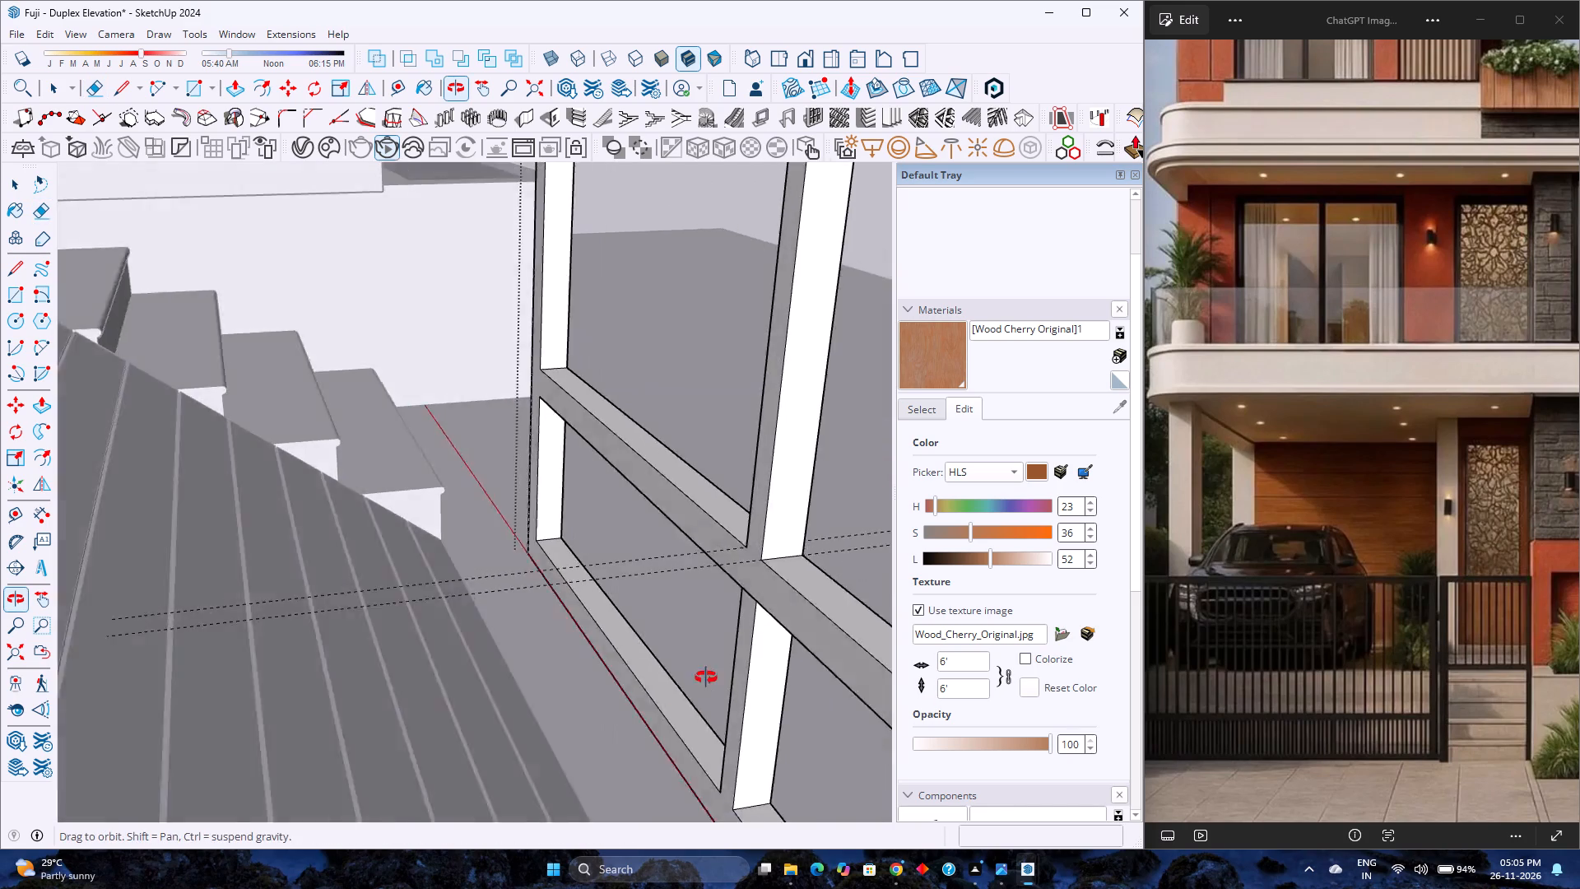
{"action": "middle_click_drag", "start_coordinate": [706, 677], "coordinate": [773, 677]}
{"action": "middle_click", "coordinate": [773, 677]}
{"action": "left_click", "coordinate": [830, 564]}
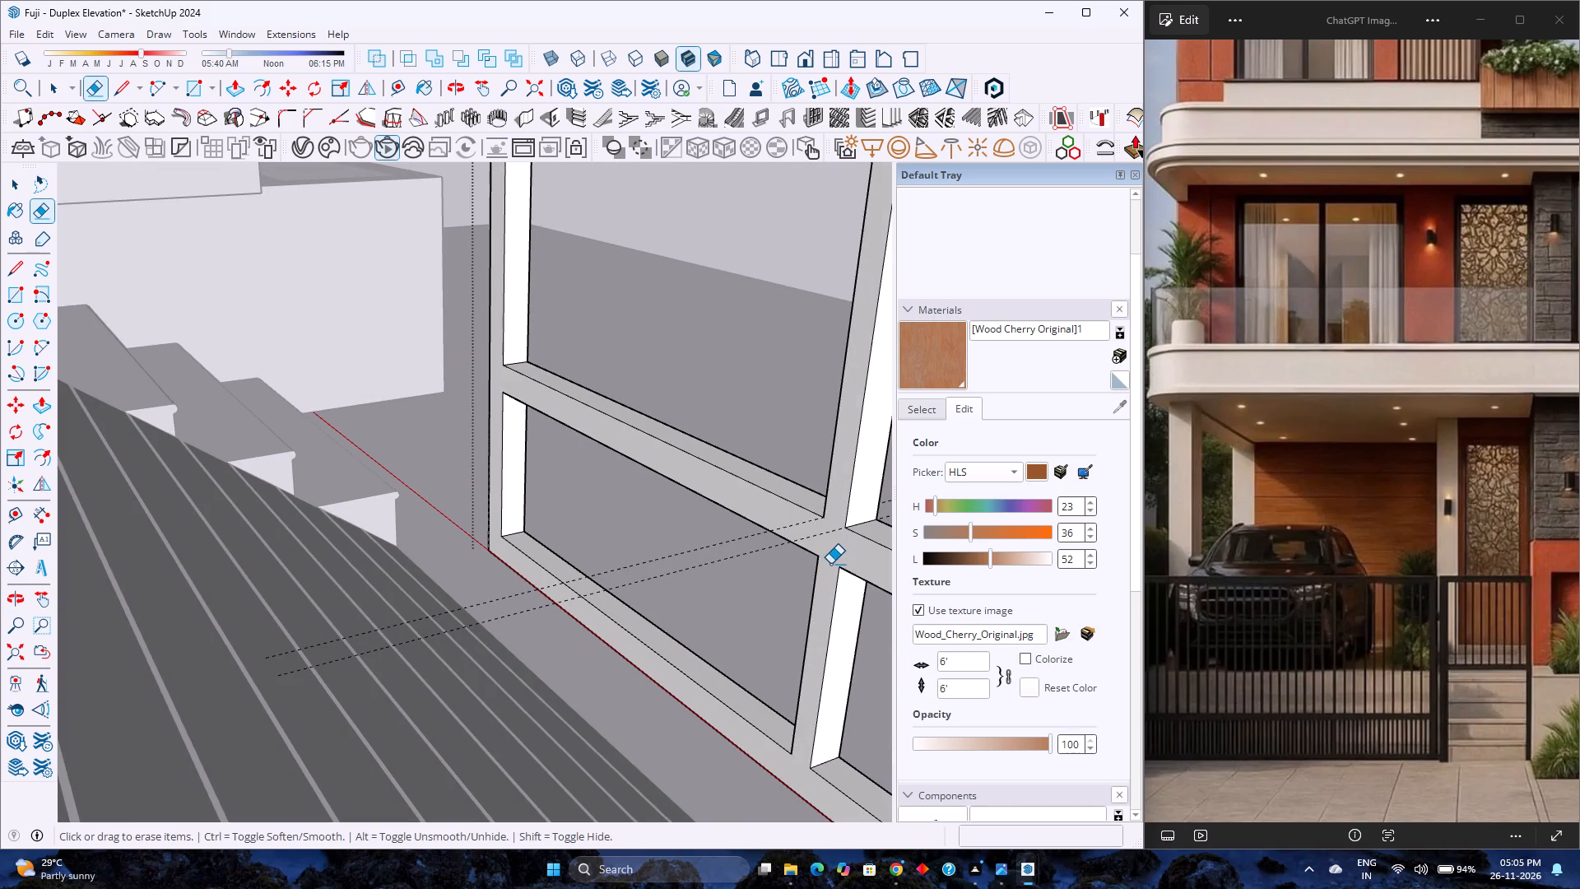
{"action": "scroll", "coordinate": [681, 621], "scroll_direction": "down", "scroll_amount": 1}
{"action": "middle_click_drag", "start_coordinate": [676, 626], "coordinate": [193, 633]}
{"action": "scroll", "coordinate": [332, 637], "scroll_direction": "down", "scroll_amount": 4}
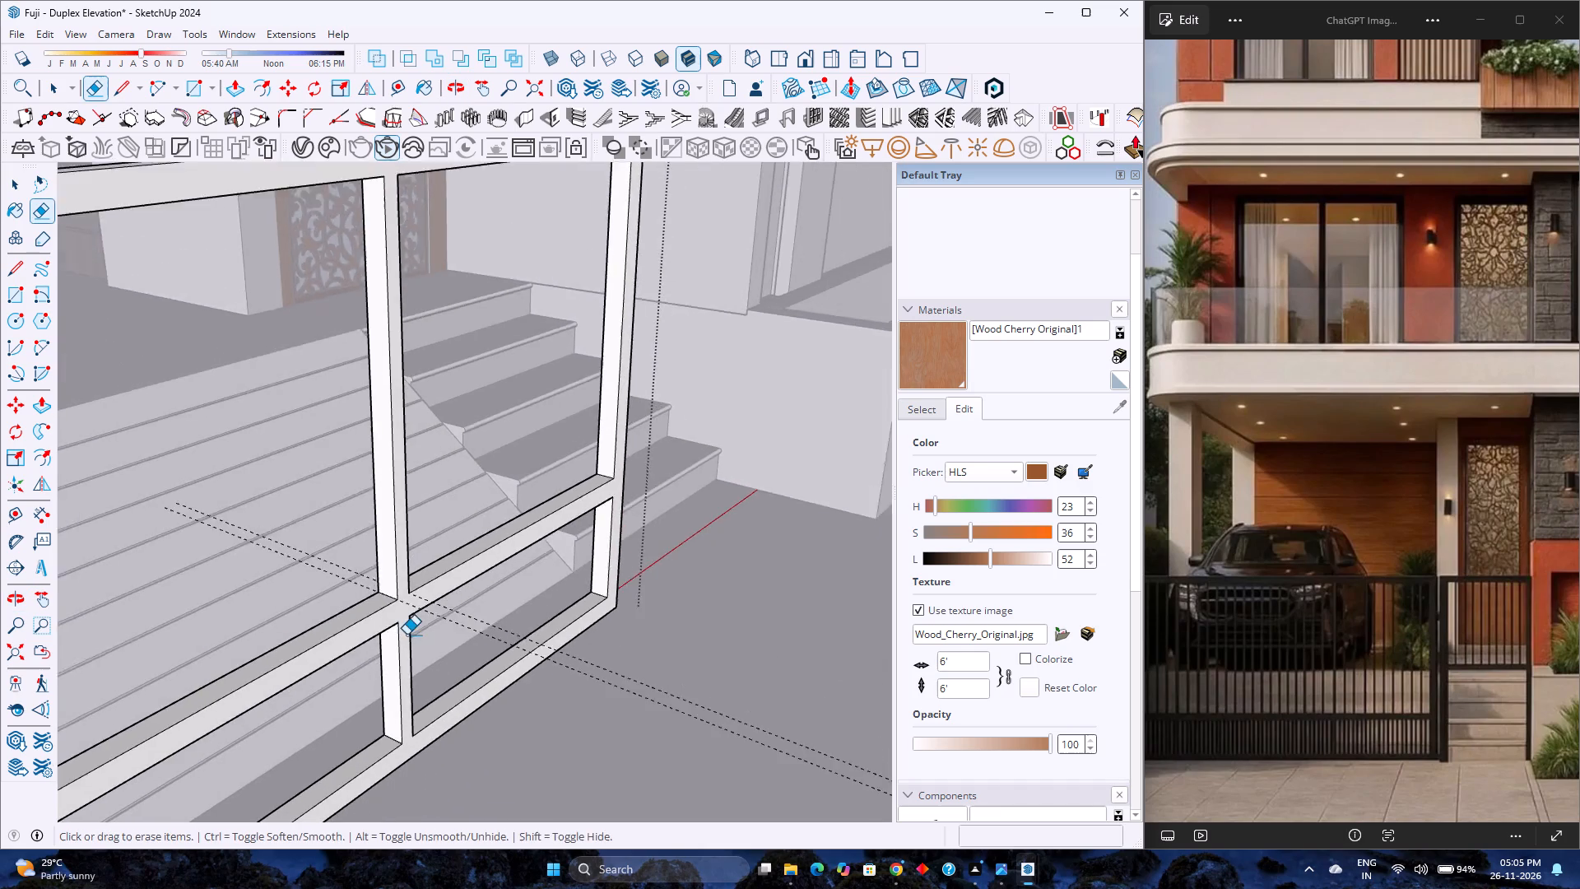
Push/Pull both side faces of the gate's lower vertical bar inward 0.25" each to slim the bar.
{"action": "scroll", "coordinate": [407, 635], "scroll_direction": "down", "scroll_amount": 4}
{"action": "middle_click_drag", "start_coordinate": [521, 675], "coordinate": [247, 625]}
{"action": "middle_click", "coordinate": [247, 625]}
{"action": "scroll", "coordinate": [470, 623], "scroll_direction": "down", "scroll_amount": 3}
{"action": "middle_click_drag", "start_coordinate": [473, 621], "coordinate": [630, 672], "text": "shift"}
{"action": "middle_click_drag", "start_coordinate": [629, 678], "coordinate": [446, 606]}
{"action": "scroll", "coordinate": [505, 570], "scroll_direction": "up", "scroll_amount": 10}
{"action": "scroll", "coordinate": [555, 649], "scroll_direction": "down", "scroll_amount": 7}
{"action": "key", "text": "p"}
{"action": "scroll", "coordinate": [547, 700], "scroll_direction": "up", "scroll_amount": 9}
{"action": "middle_click_drag", "start_coordinate": [513, 741], "coordinate": [404, 729]}
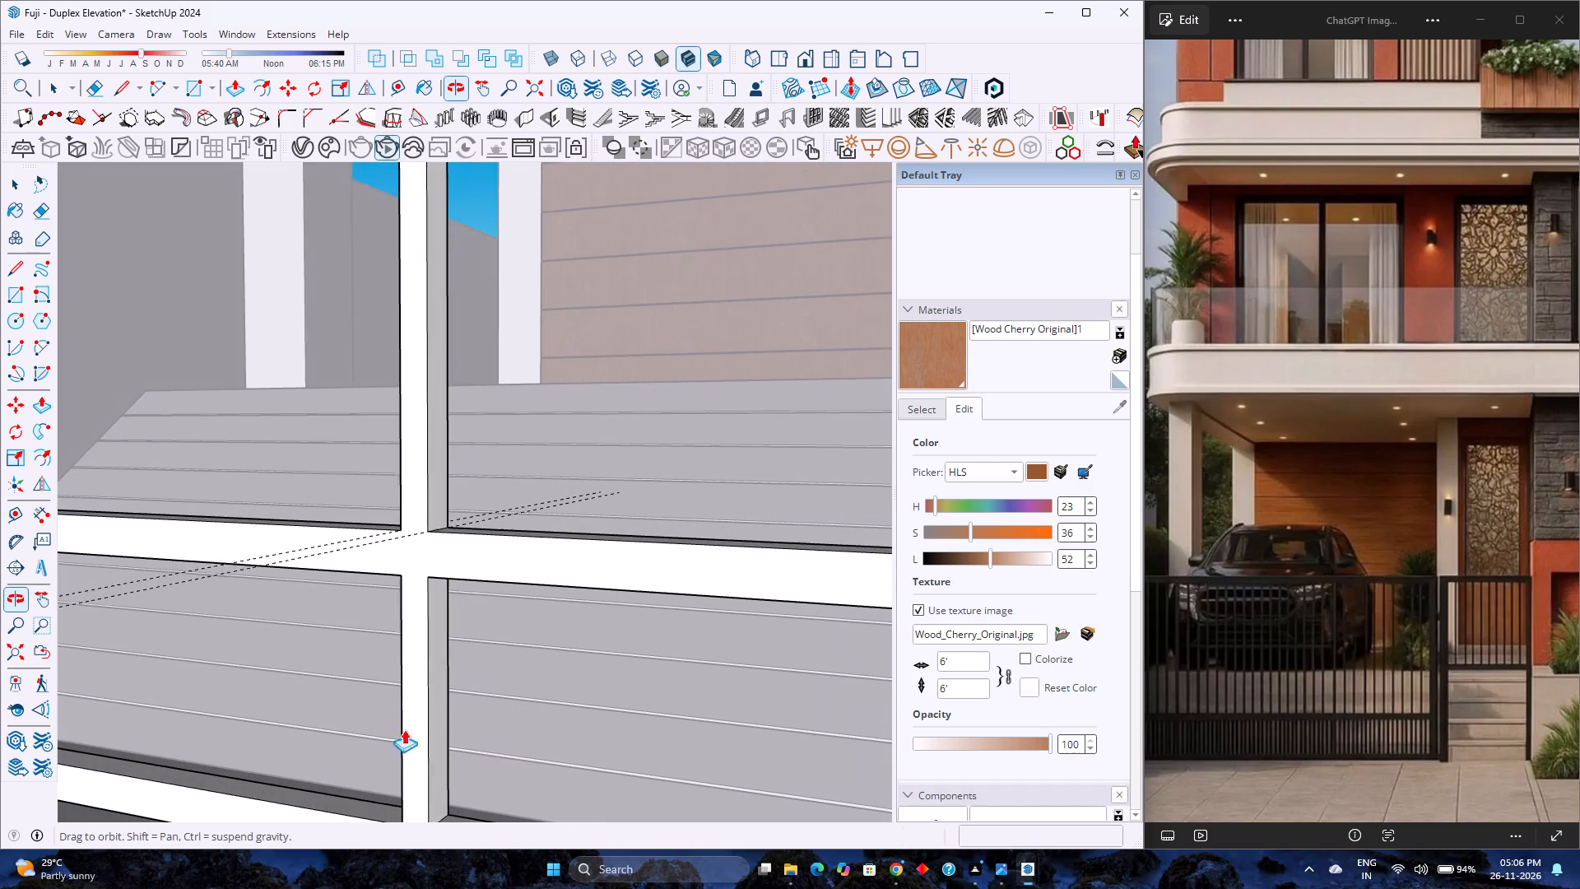
{"action": "left_click", "coordinate": [434, 727]}
{"action": "key", "text": "0"}
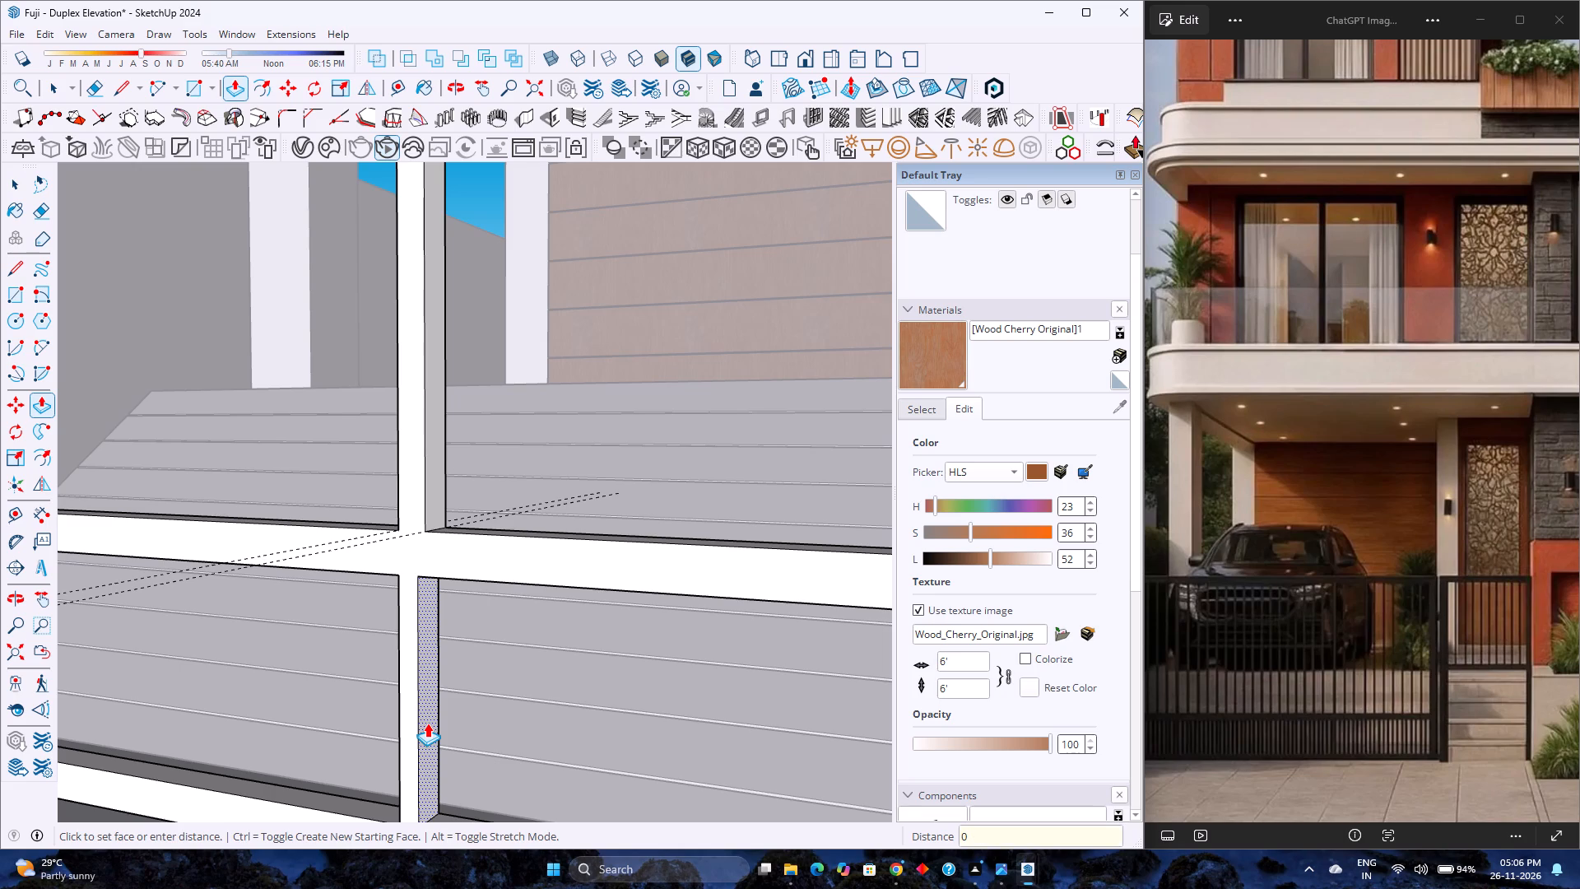
{"action": "key", "text": "period"}
{"action": "type", "text": "25"}
{"action": "key", "text": "Return"}
{"action": "middle_click_drag", "start_coordinate": [402, 708], "coordinate": [865, 668]}
{"action": "scroll", "coordinate": [444, 708], "scroll_direction": "up", "scroll_amount": 2}
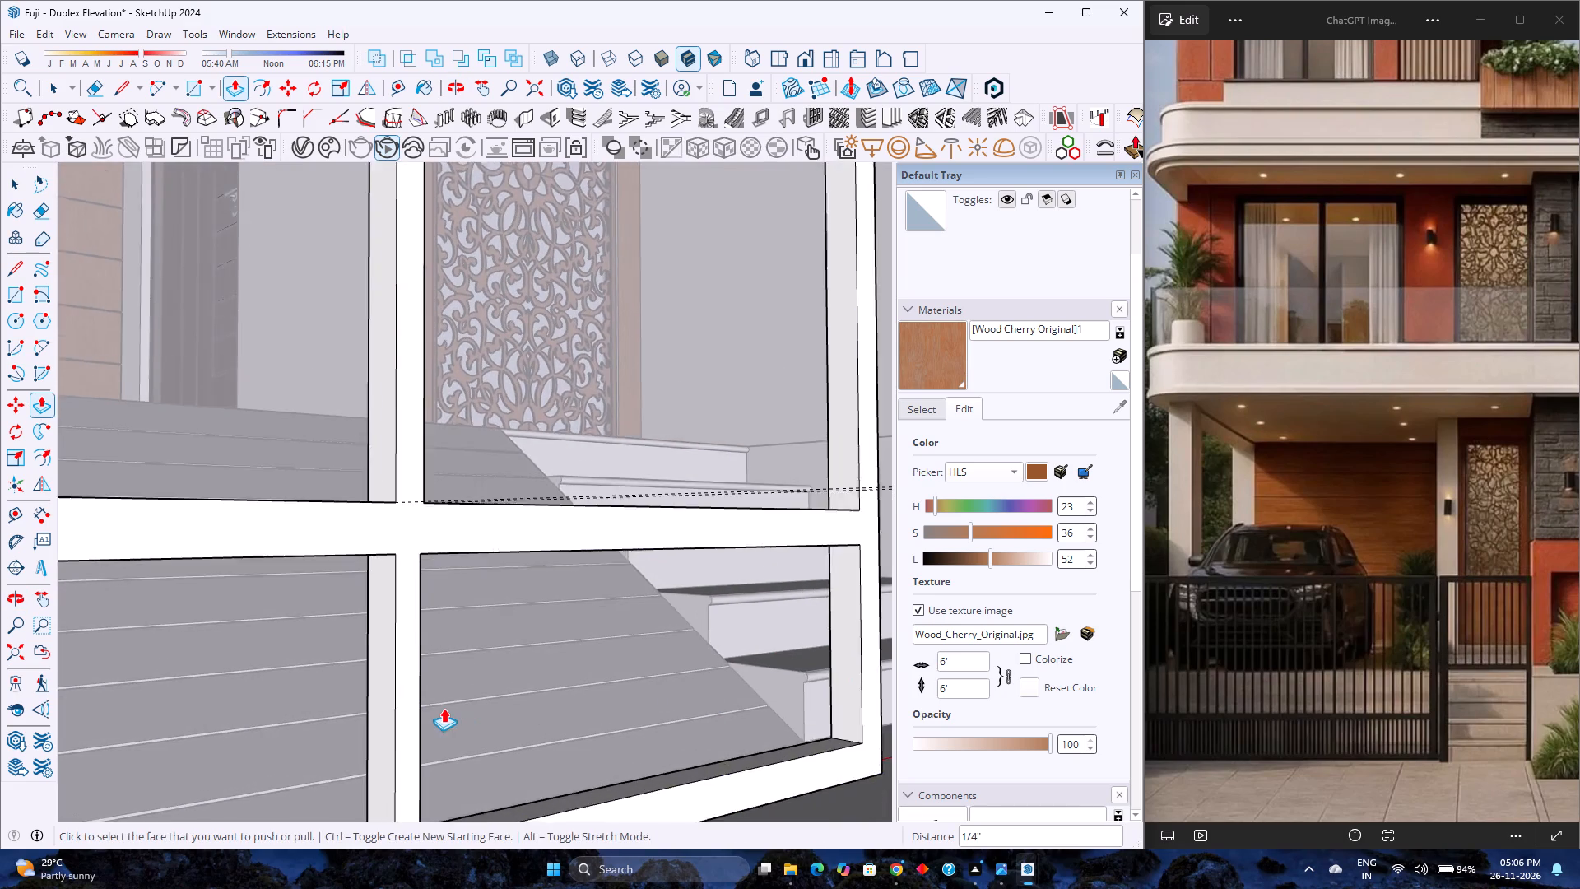
{"action": "scroll", "coordinate": [444, 708], "scroll_direction": "up", "scroll_amount": 1}
{"action": "double_click", "coordinate": [374, 705]}
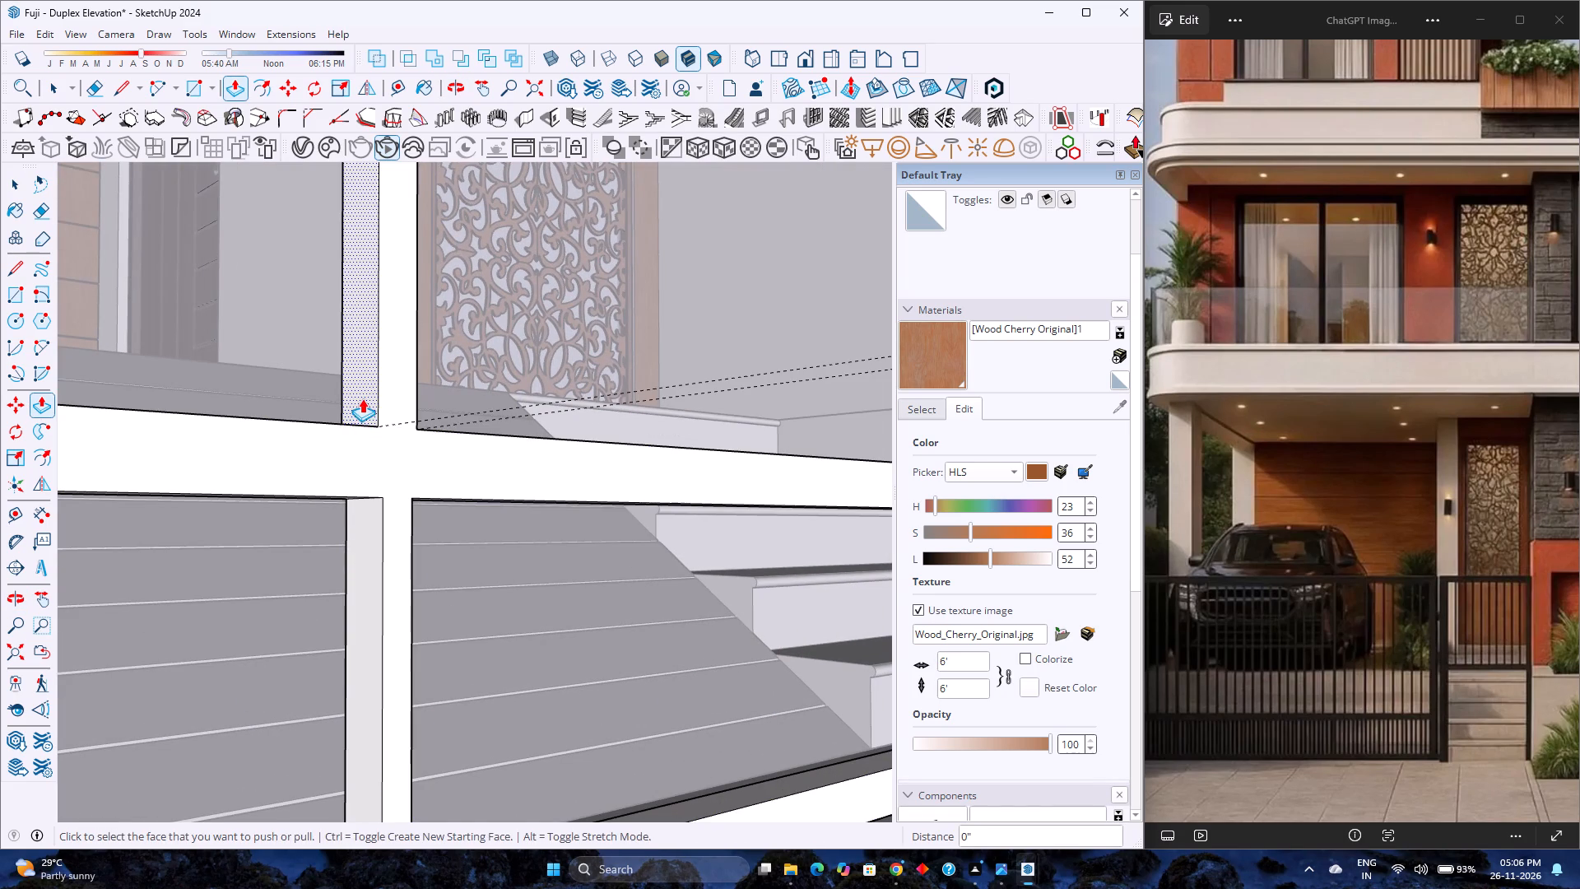
Repeat the 0.25" inward Push/Pull on both side faces of the upper vertical bar to match the lower one.
{"action": "double_click", "coordinate": [362, 398]}
{"action": "middle_click_drag", "start_coordinate": [430, 412], "coordinate": [416, 560]}
{"action": "middle_click", "coordinate": [416, 560]}
{"action": "scroll", "coordinate": [418, 558], "scroll_direction": "down", "scroll_amount": 5}
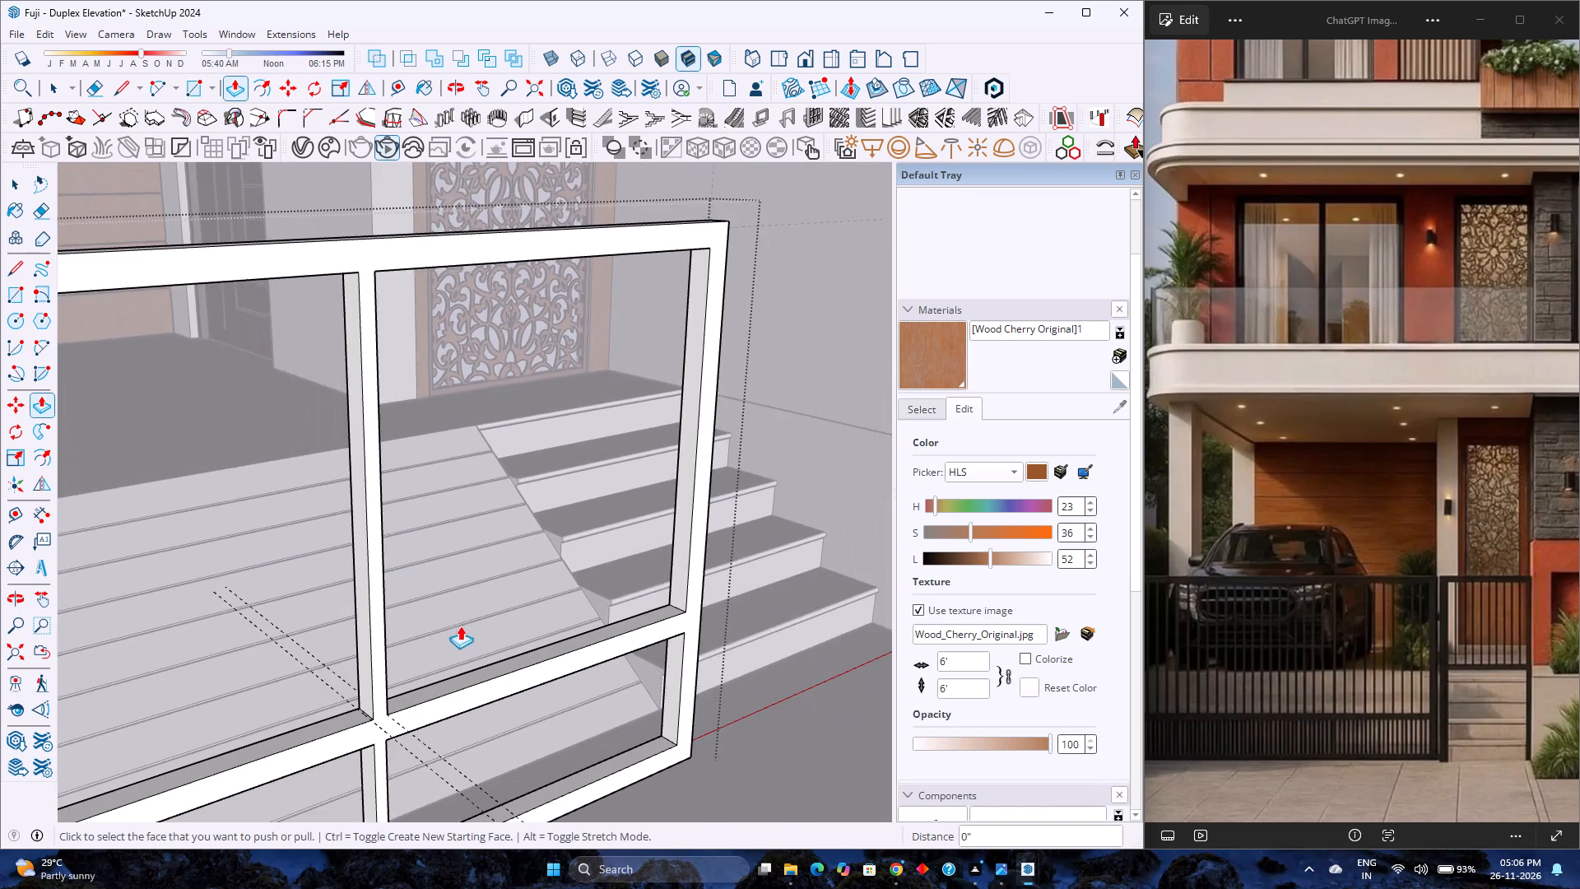
{"action": "middle_click_drag", "start_coordinate": [459, 626], "coordinate": [253, 684]}
{"action": "scroll", "coordinate": [217, 698], "scroll_direction": "up", "scroll_amount": 5}
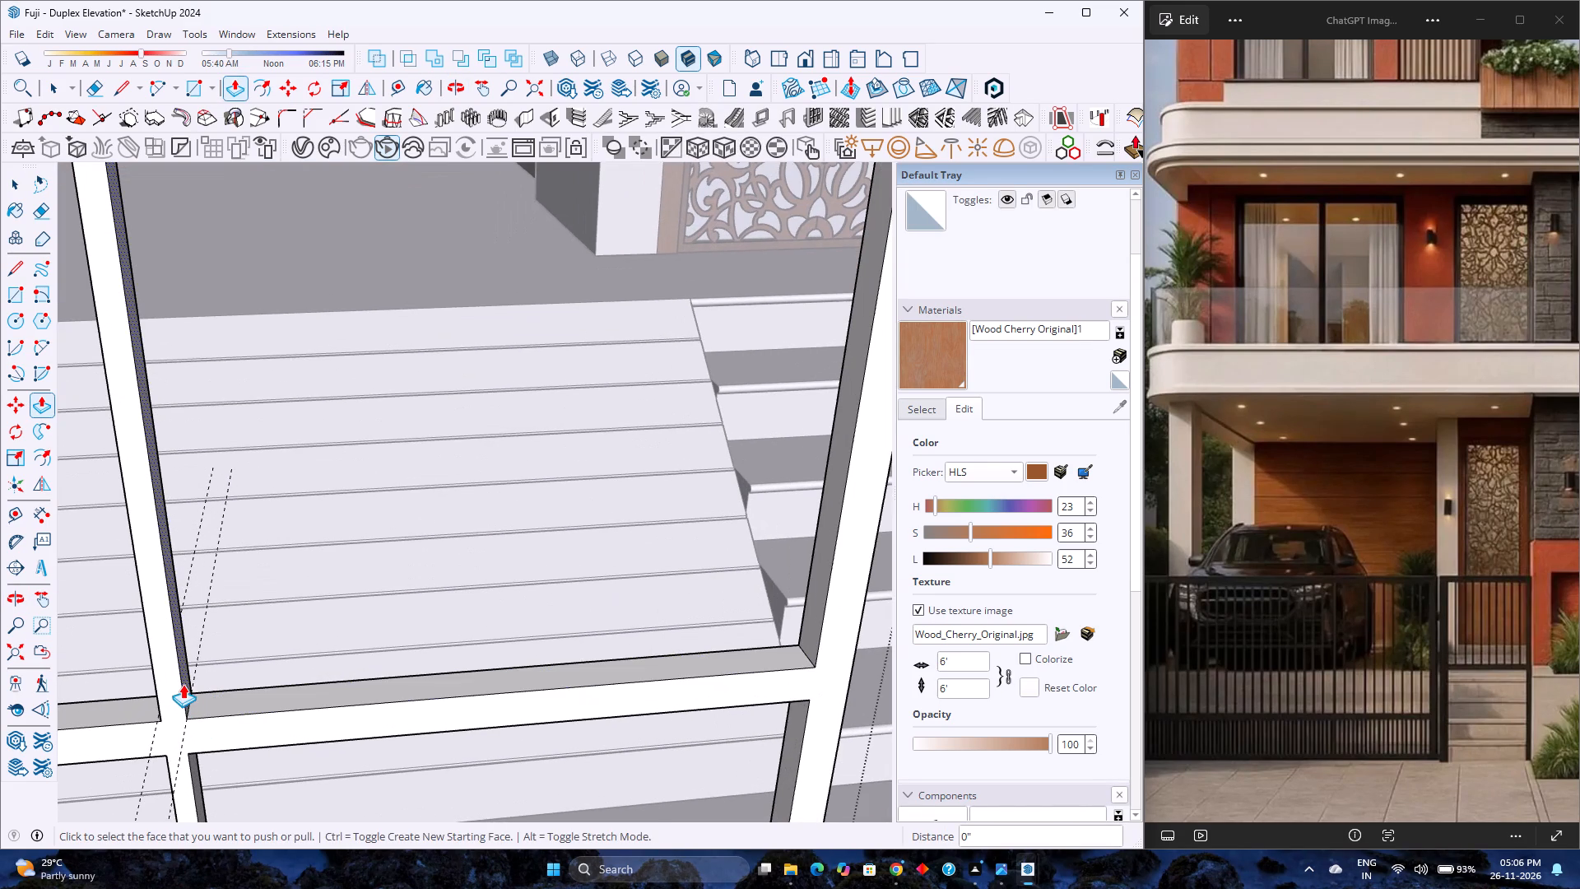
{"action": "double_click", "coordinate": [183, 682]}
{"action": "scroll", "coordinate": [338, 679], "scroll_direction": "down", "scroll_amount": 14}
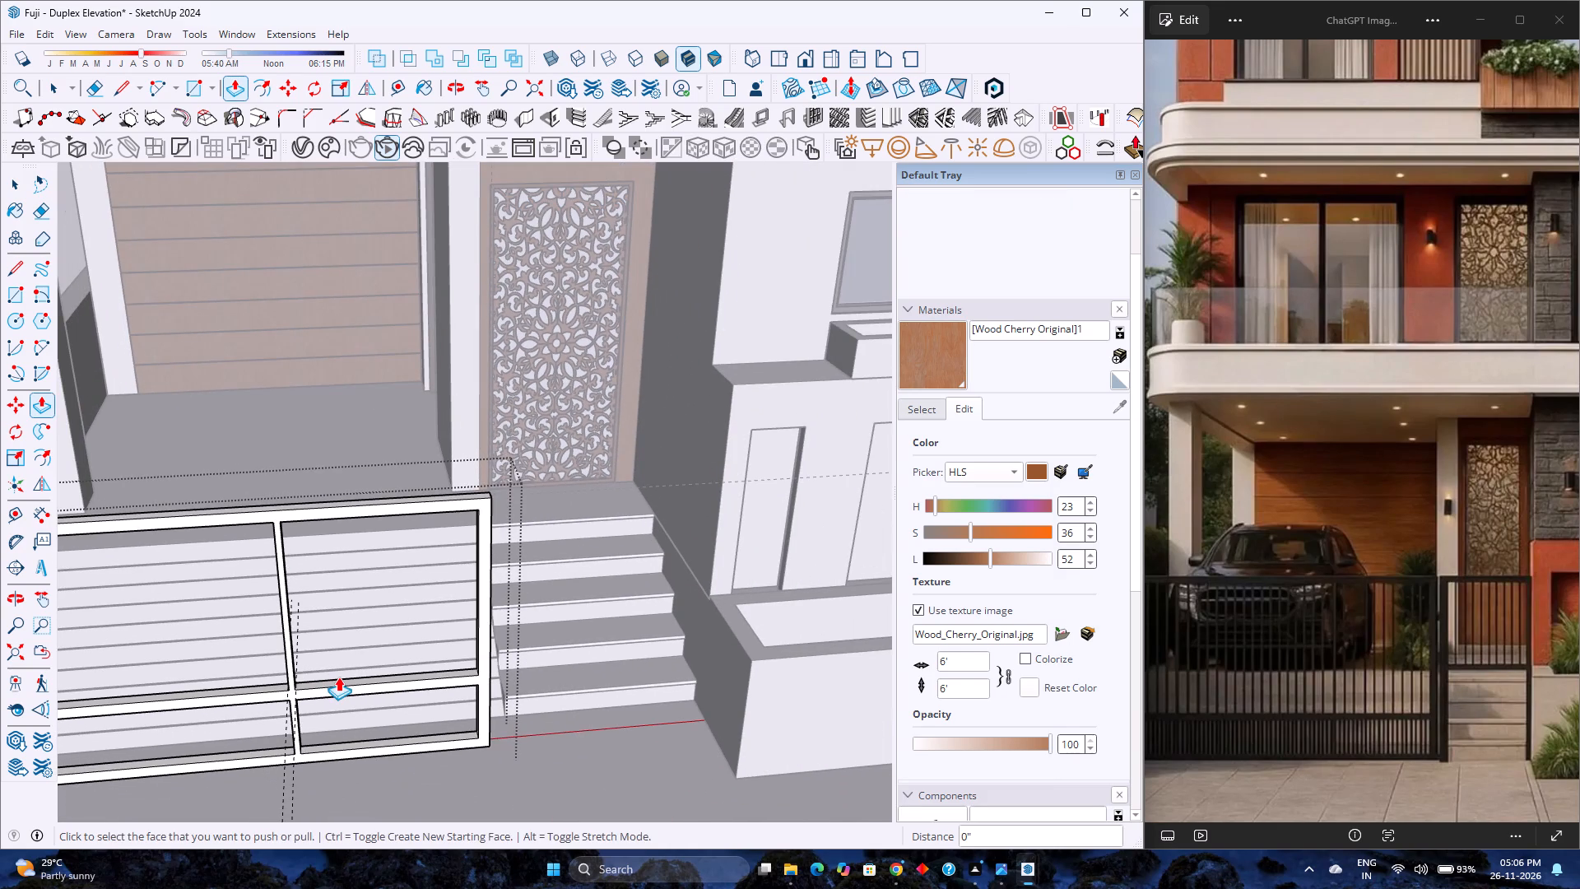
Delete all guide lines around the gate.
{"action": "key", "text": "space"}
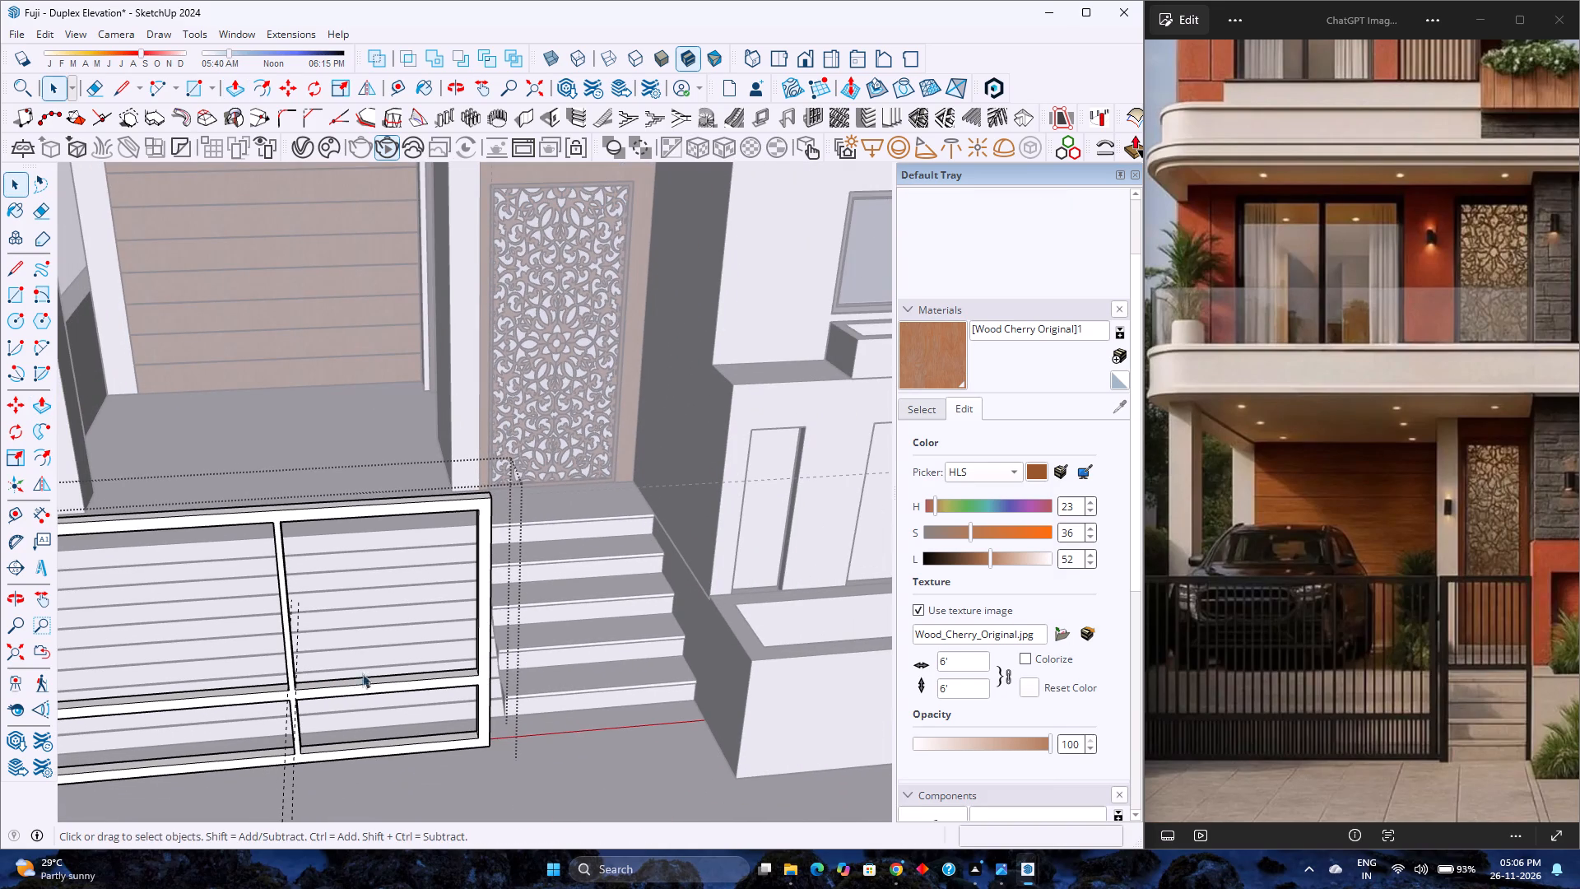
{"action": "scroll", "coordinate": [402, 681], "scroll_direction": "down", "scroll_amount": 2}
{"action": "middle_click_drag", "start_coordinate": [393, 690], "coordinate": [741, 593], "text": "shift"}
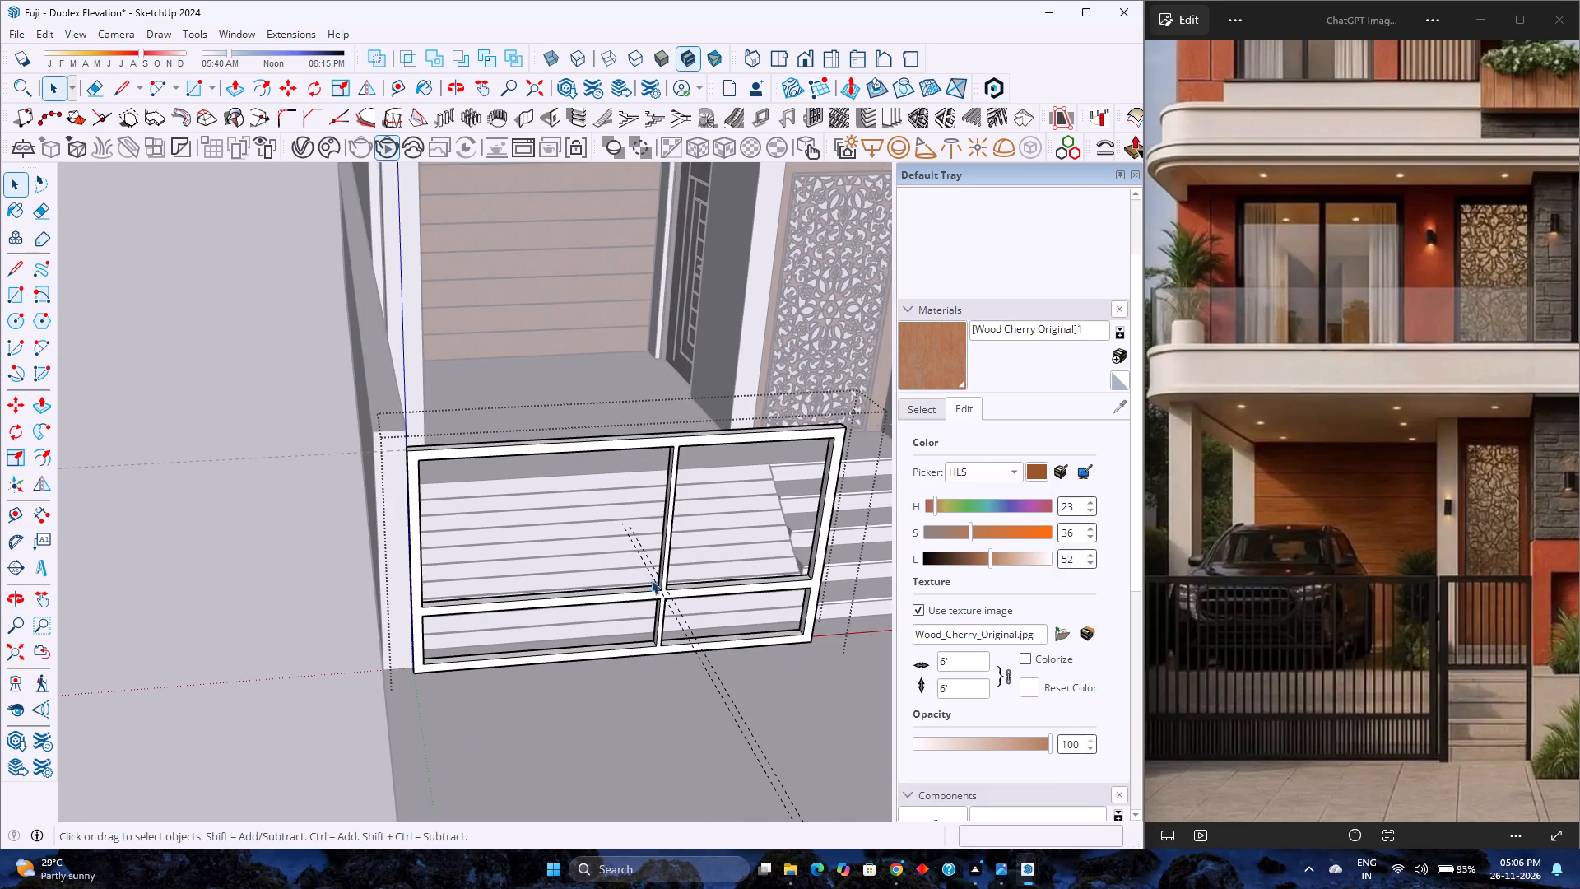
{"action": "left_click", "coordinate": [39, 32]}
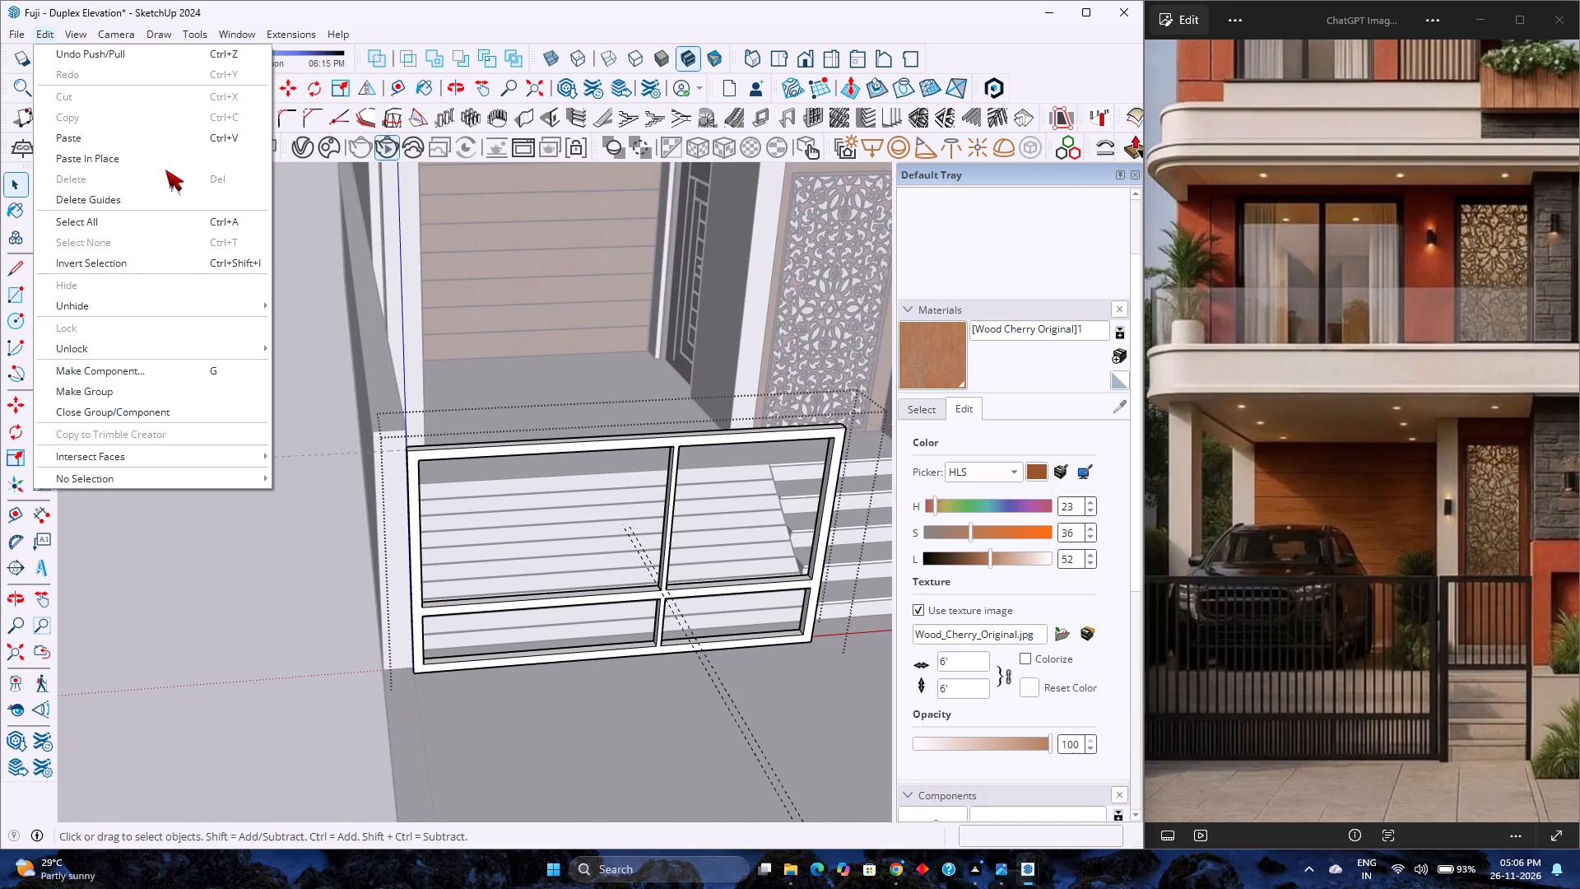
{"action": "left_click", "coordinate": [188, 204]}
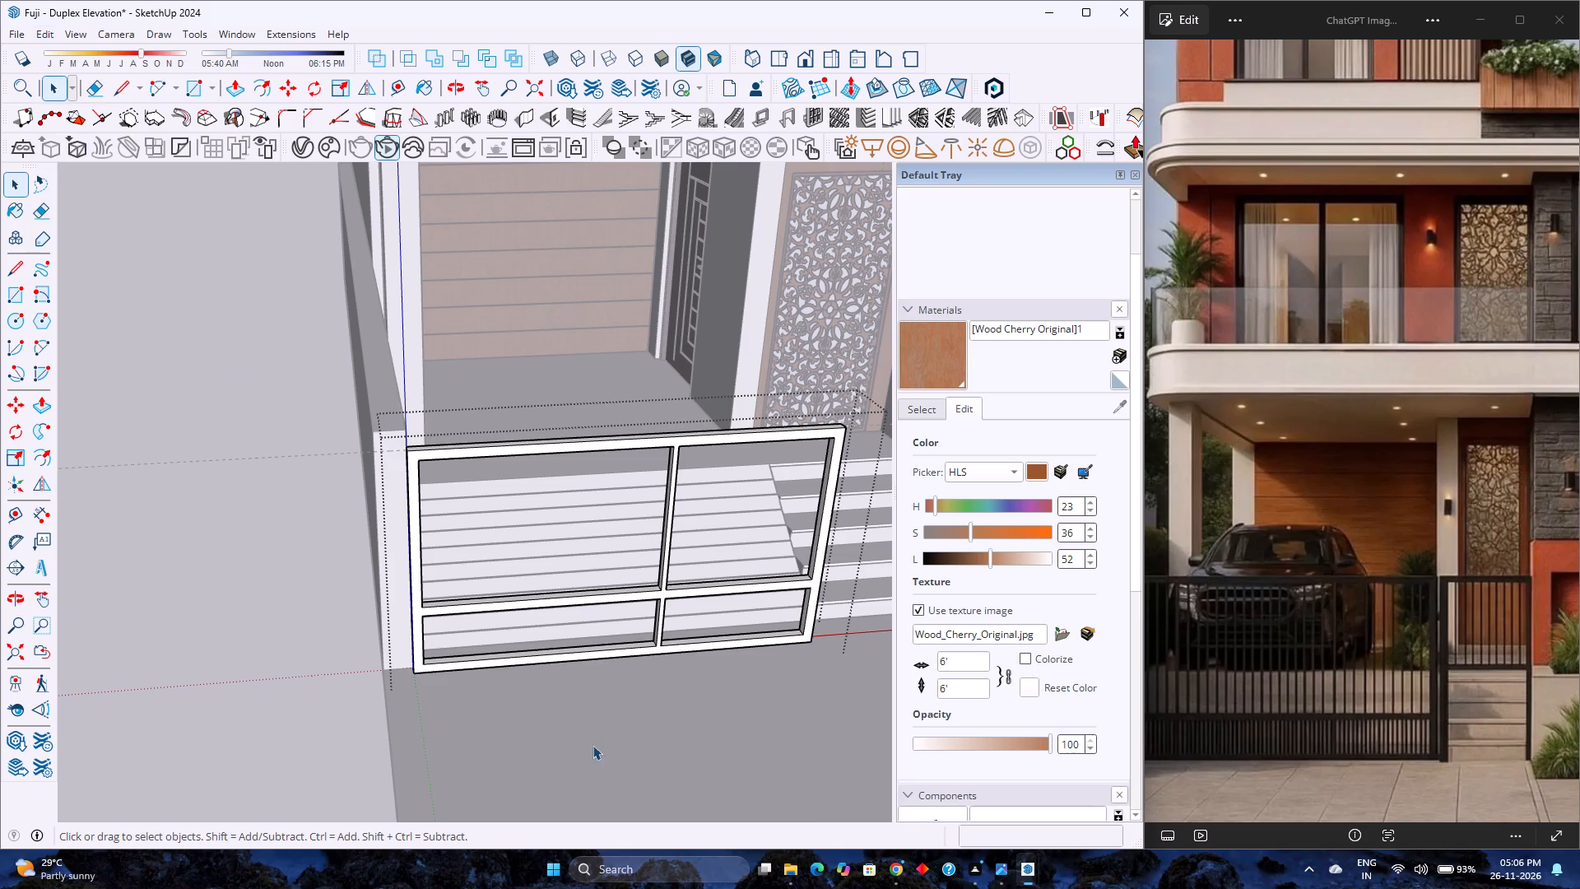
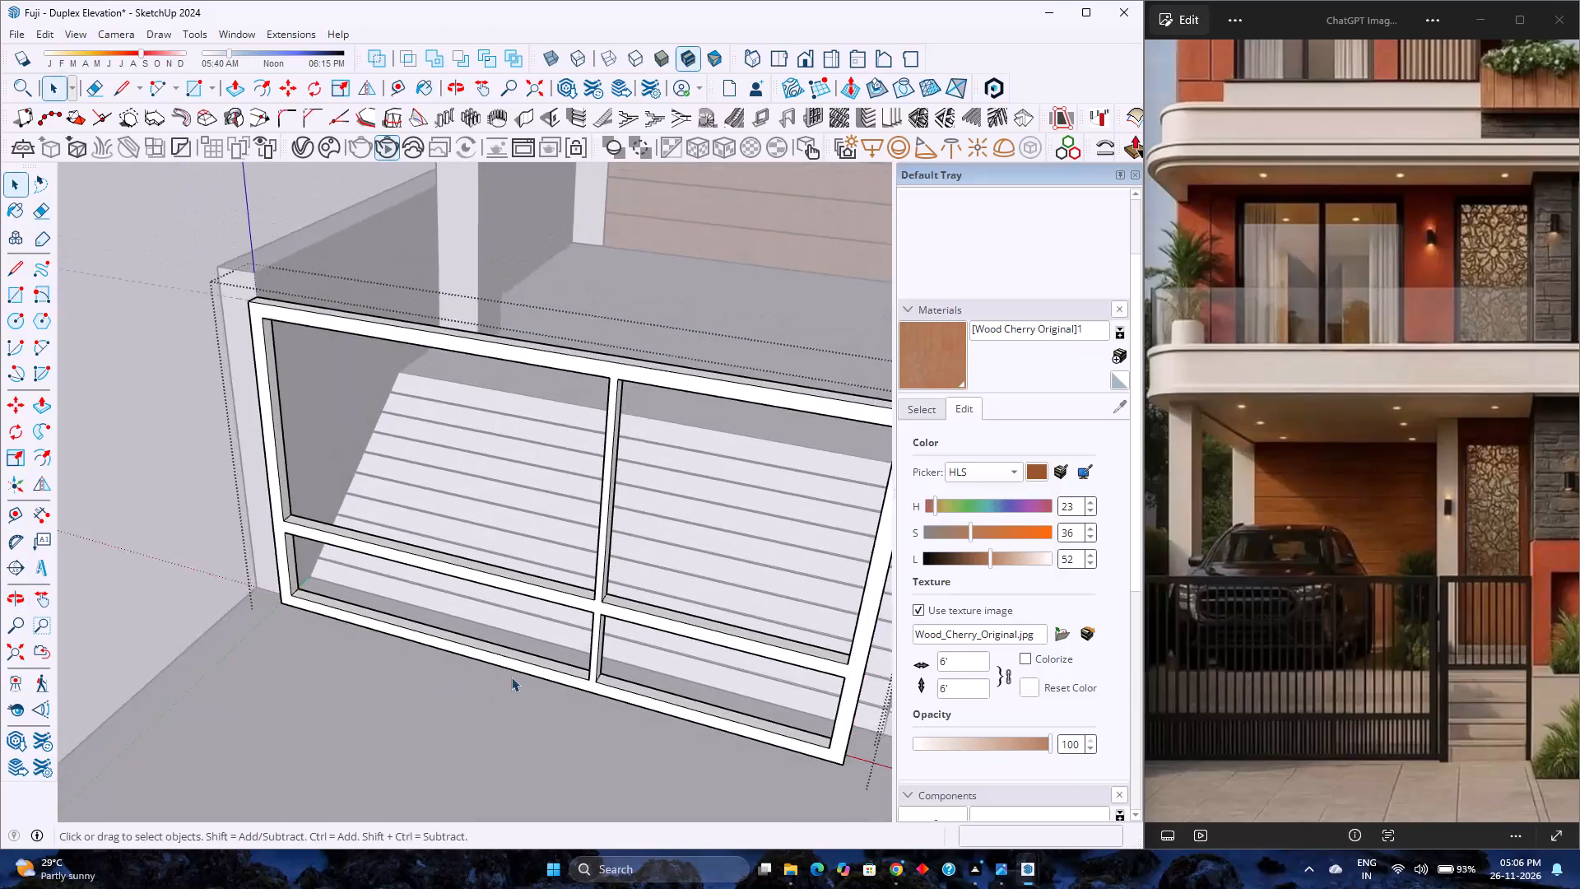
Add two lengthwise guides on the top face of the gate's middle rail, each 1" in from its long edges.
{"action": "scroll", "coordinate": [510, 677], "scroll_direction": "down", "scroll_amount": 4}
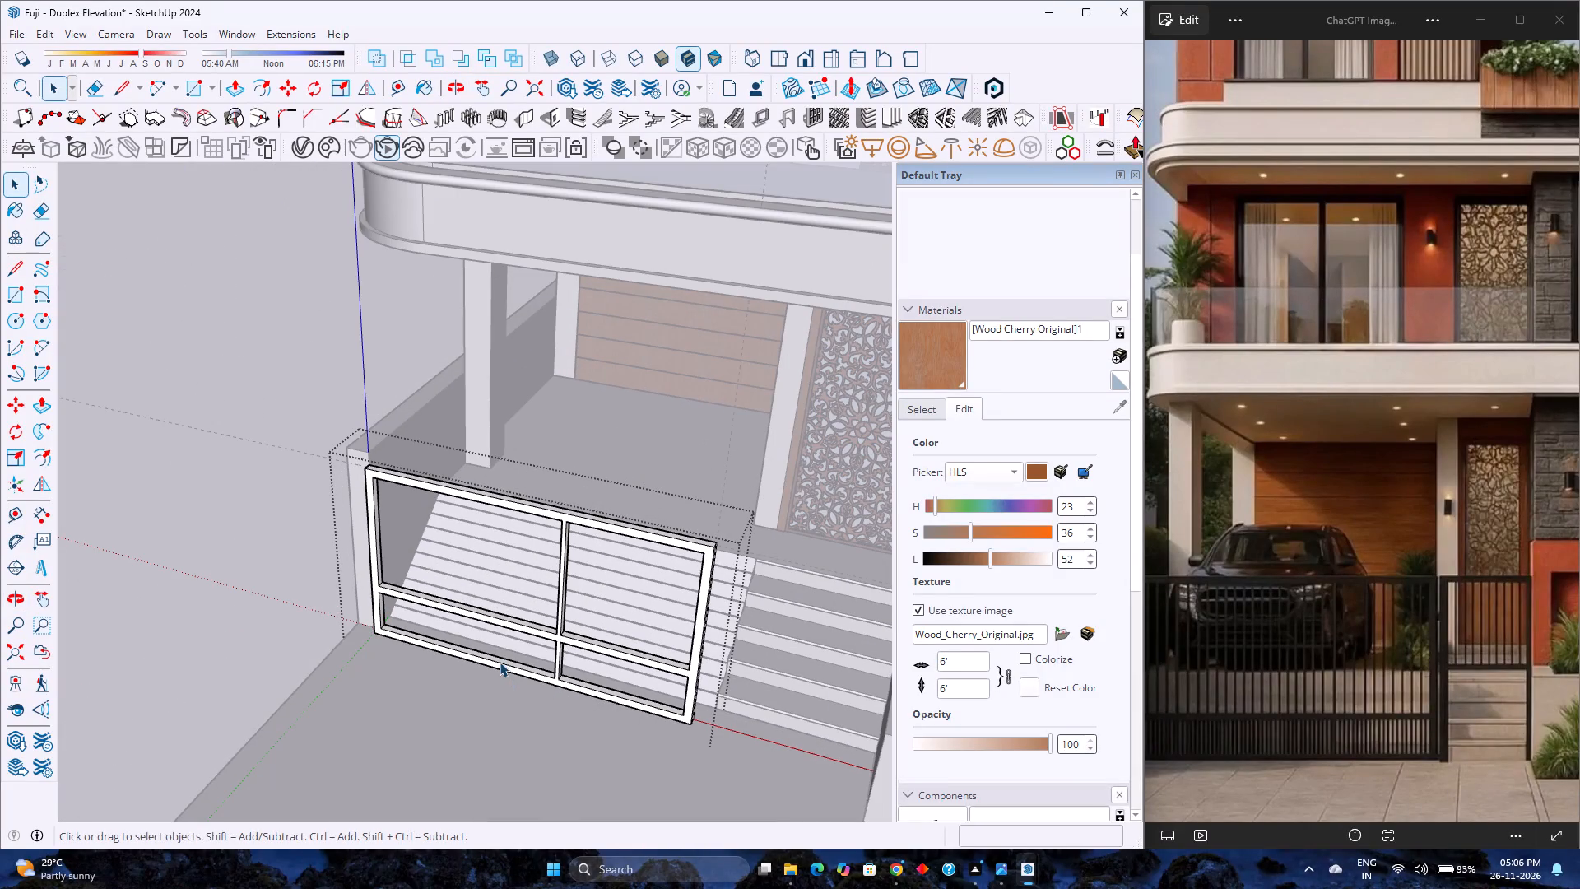
{"action": "scroll", "coordinate": [702, 754], "scroll_direction": "up", "scroll_amount": 4}
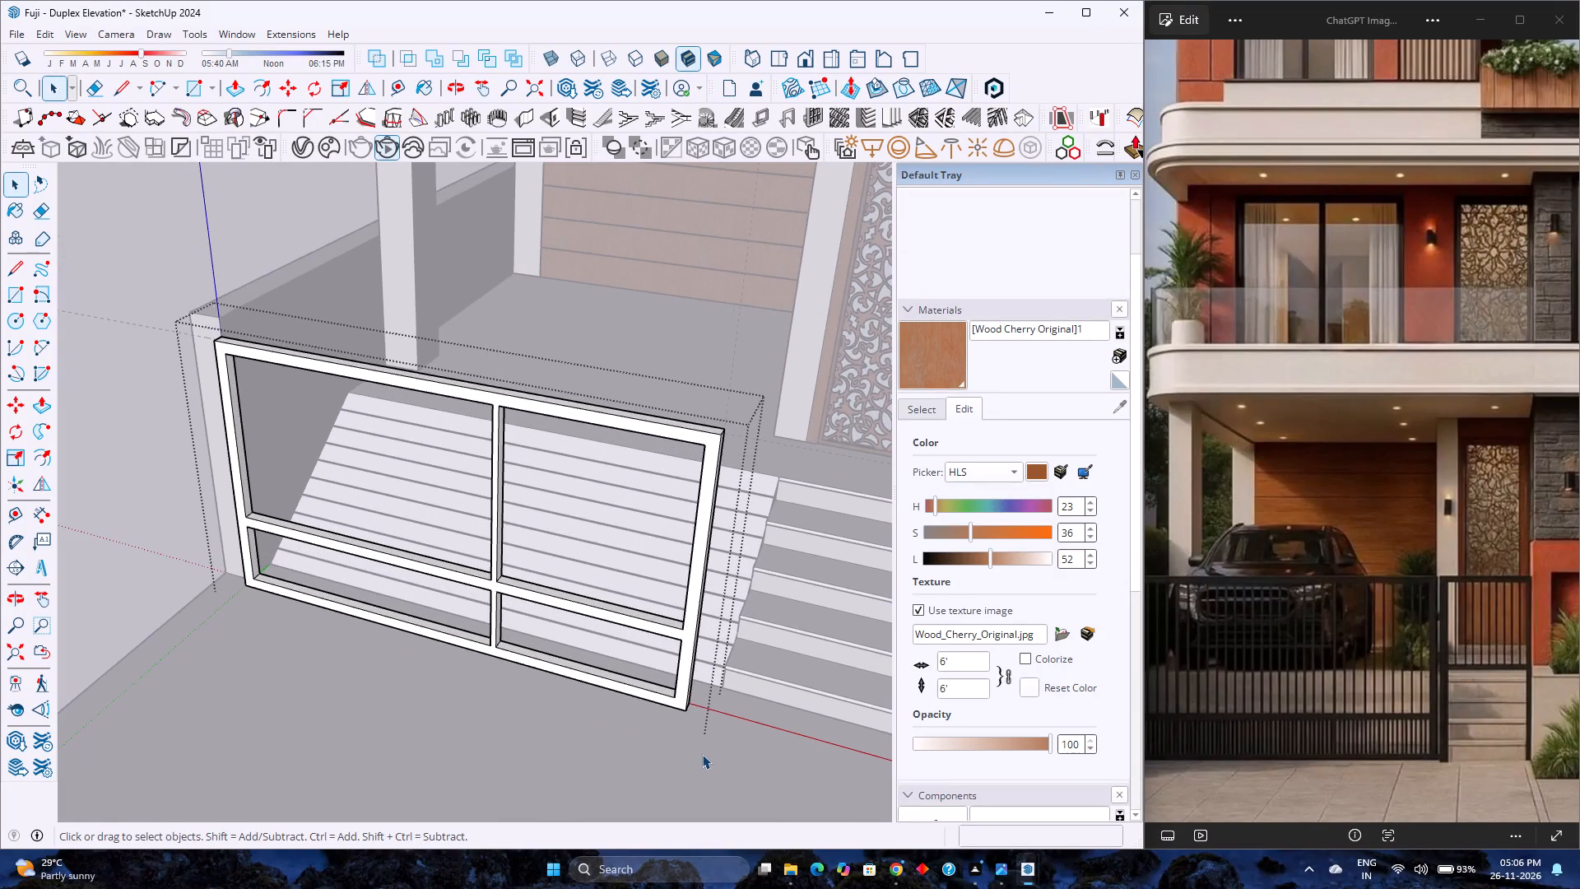
{"action": "scroll", "coordinate": [702, 732], "scroll_direction": "up", "scroll_amount": 3}
{"action": "scroll", "coordinate": [597, 667], "scroll_direction": "up", "scroll_amount": 3}
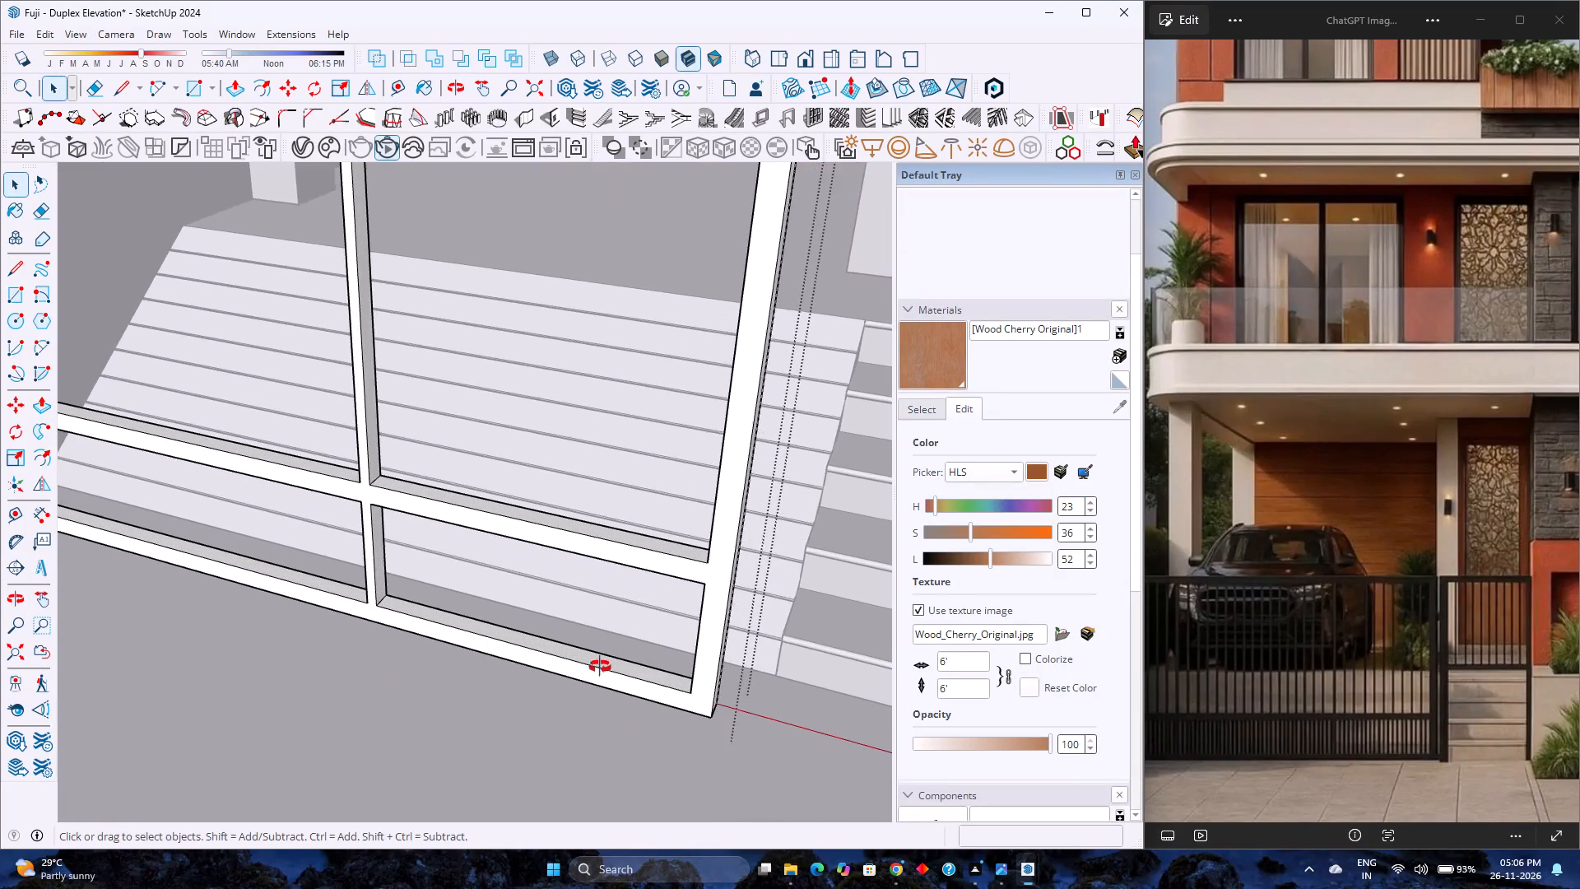
{"action": "middle_click_drag", "start_coordinate": [600, 667], "coordinate": [845, 752]}
{"action": "scroll", "coordinate": [698, 649], "scroll_direction": "down", "scroll_amount": 7}
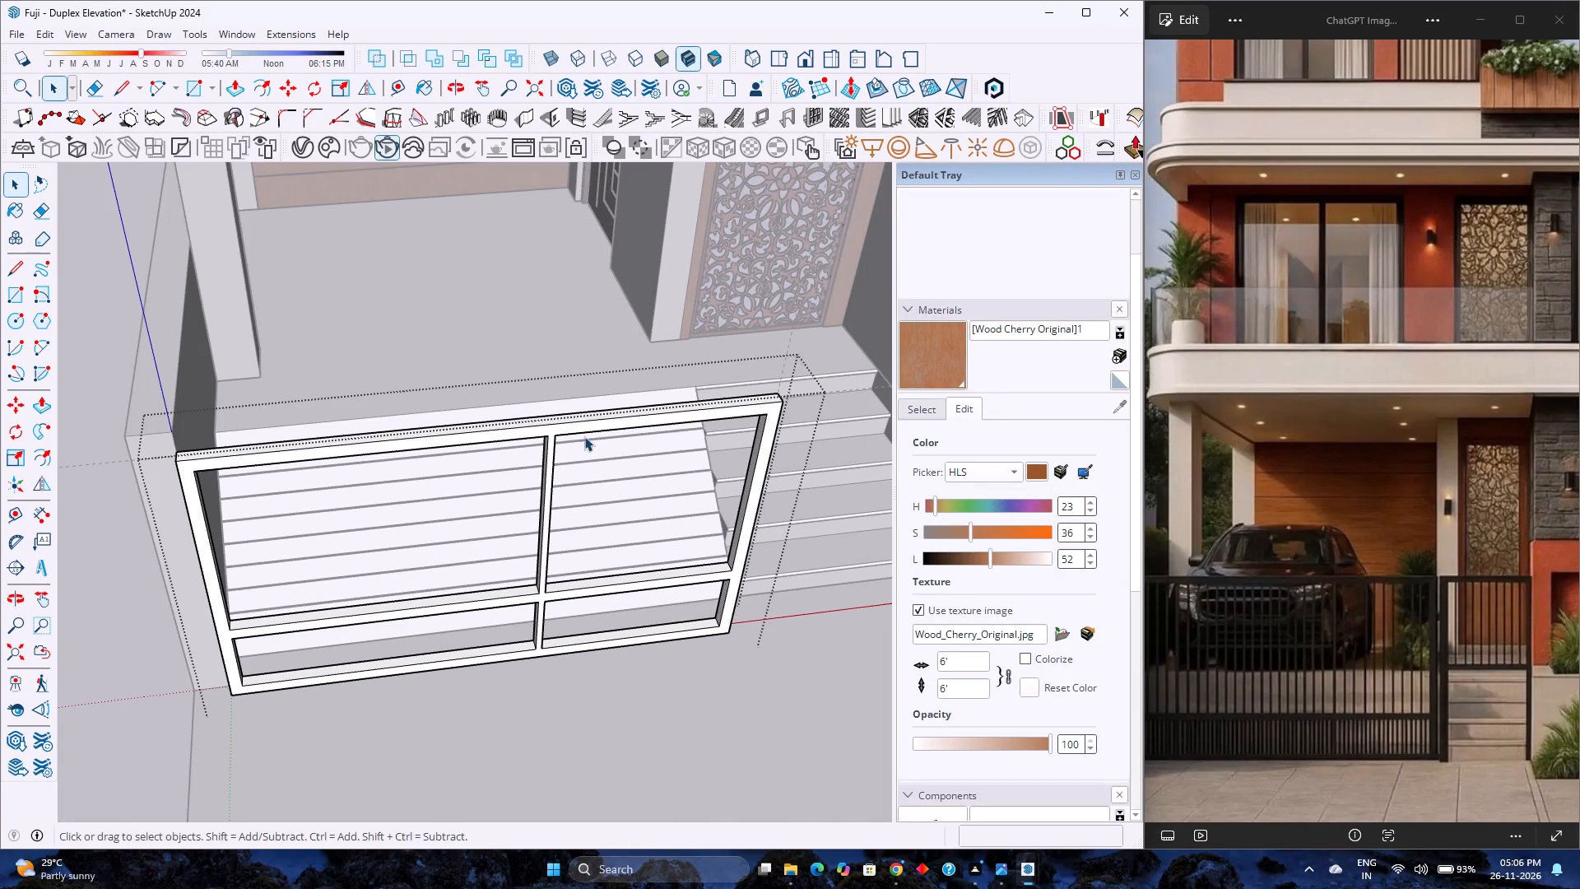
{"action": "left_click", "coordinate": [565, 431]}
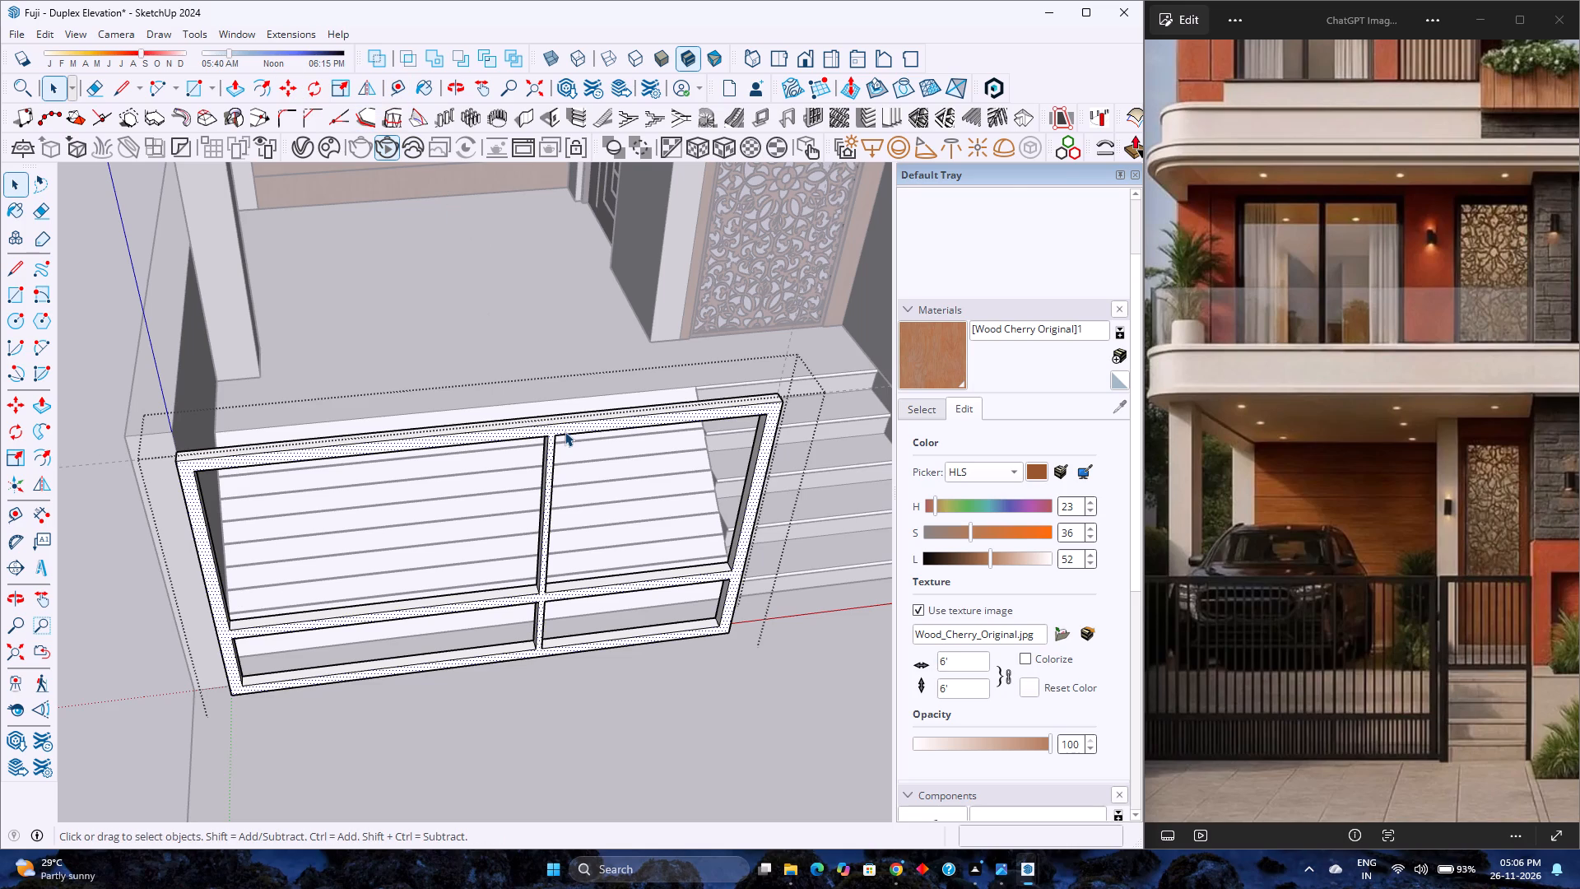
{"action": "left_click", "coordinate": [393, 88]}
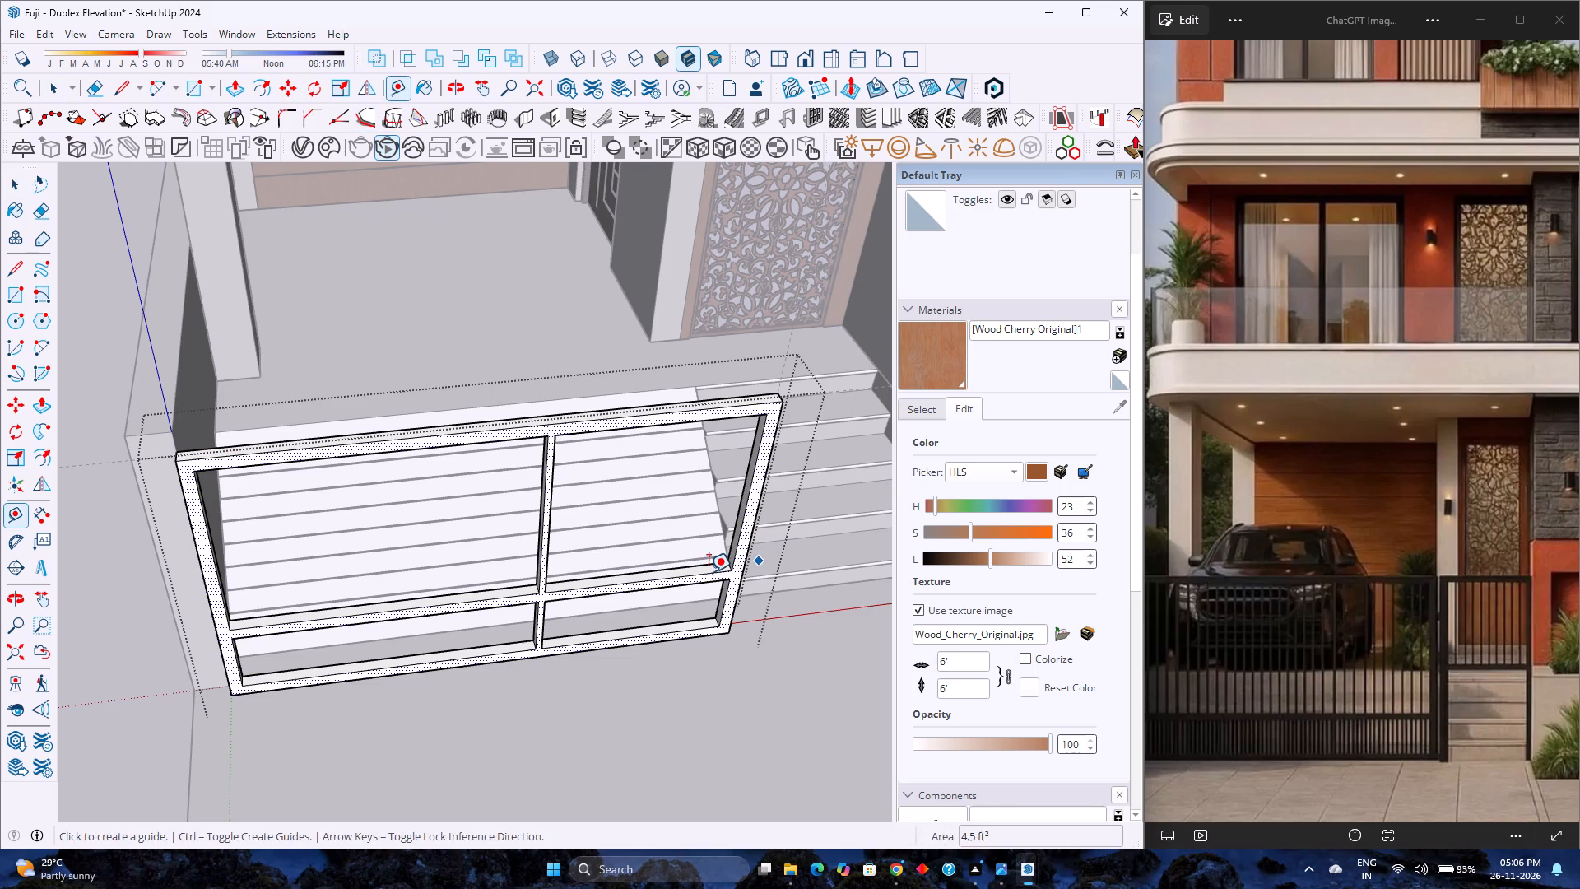
{"action": "scroll", "coordinate": [708, 573], "scroll_direction": "up", "scroll_amount": 13}
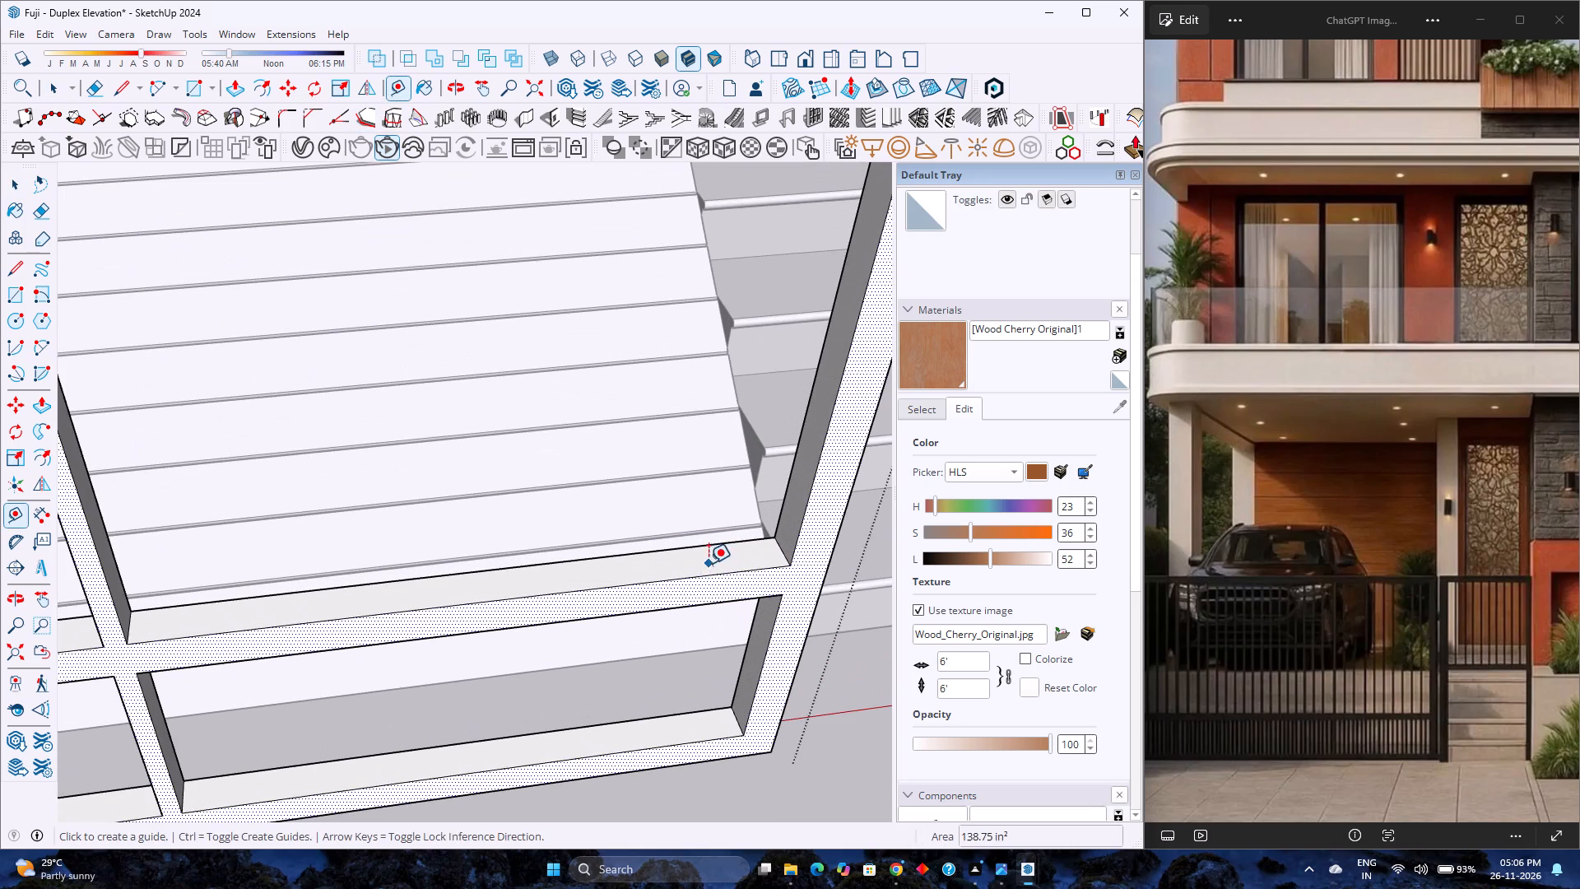
{"action": "left_click", "coordinate": [705, 571]}
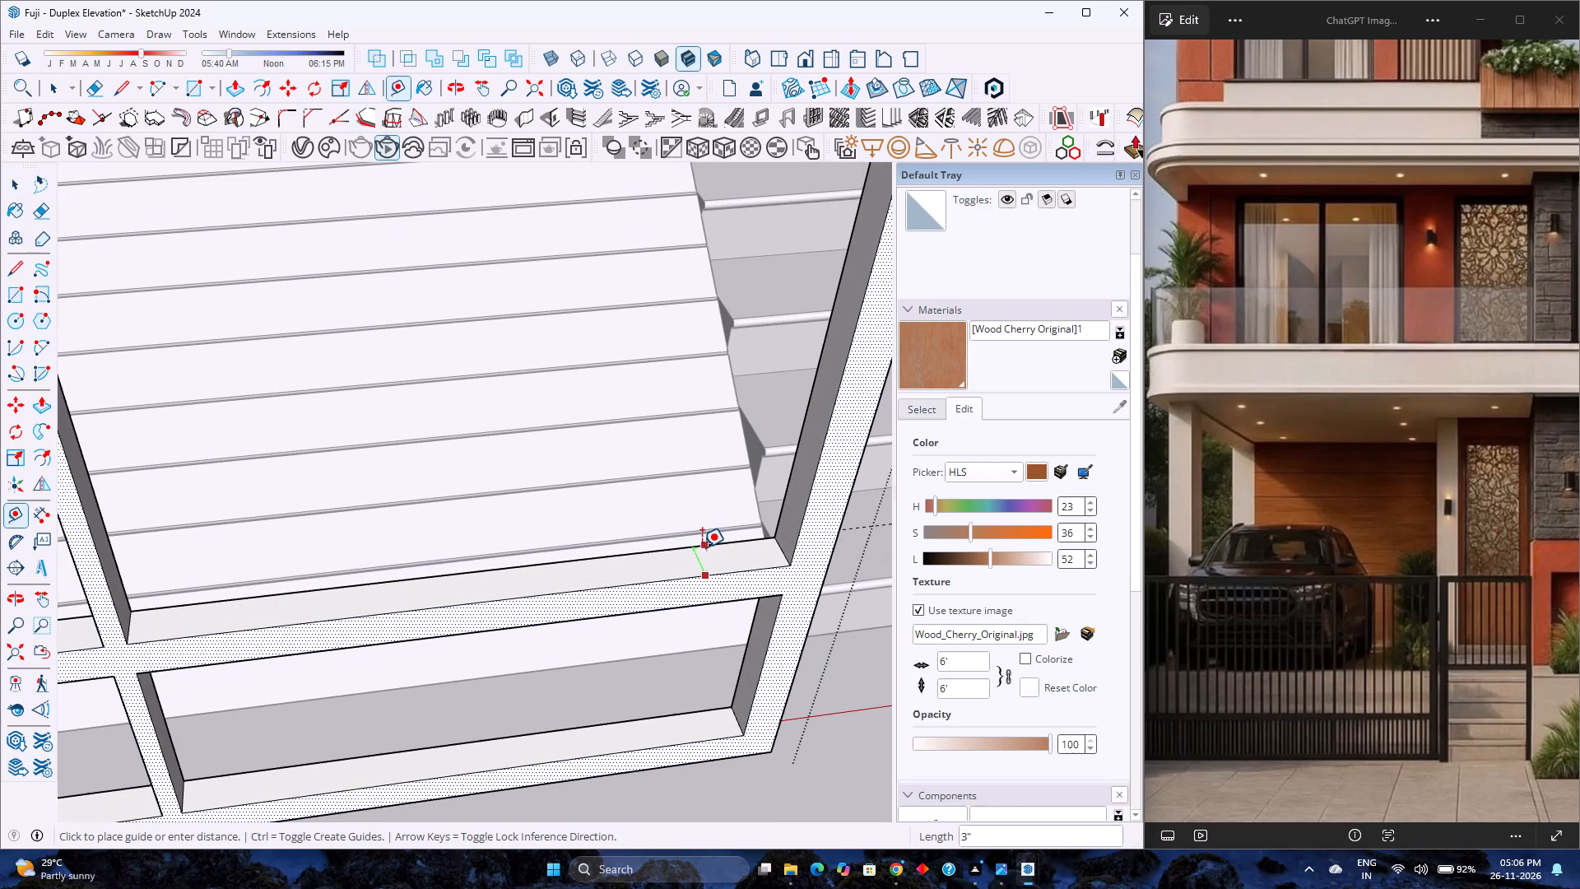
{"action": "scroll", "coordinate": [702, 547], "scroll_direction": "up", "scroll_amount": 3}
{"action": "key", "text": "1"}
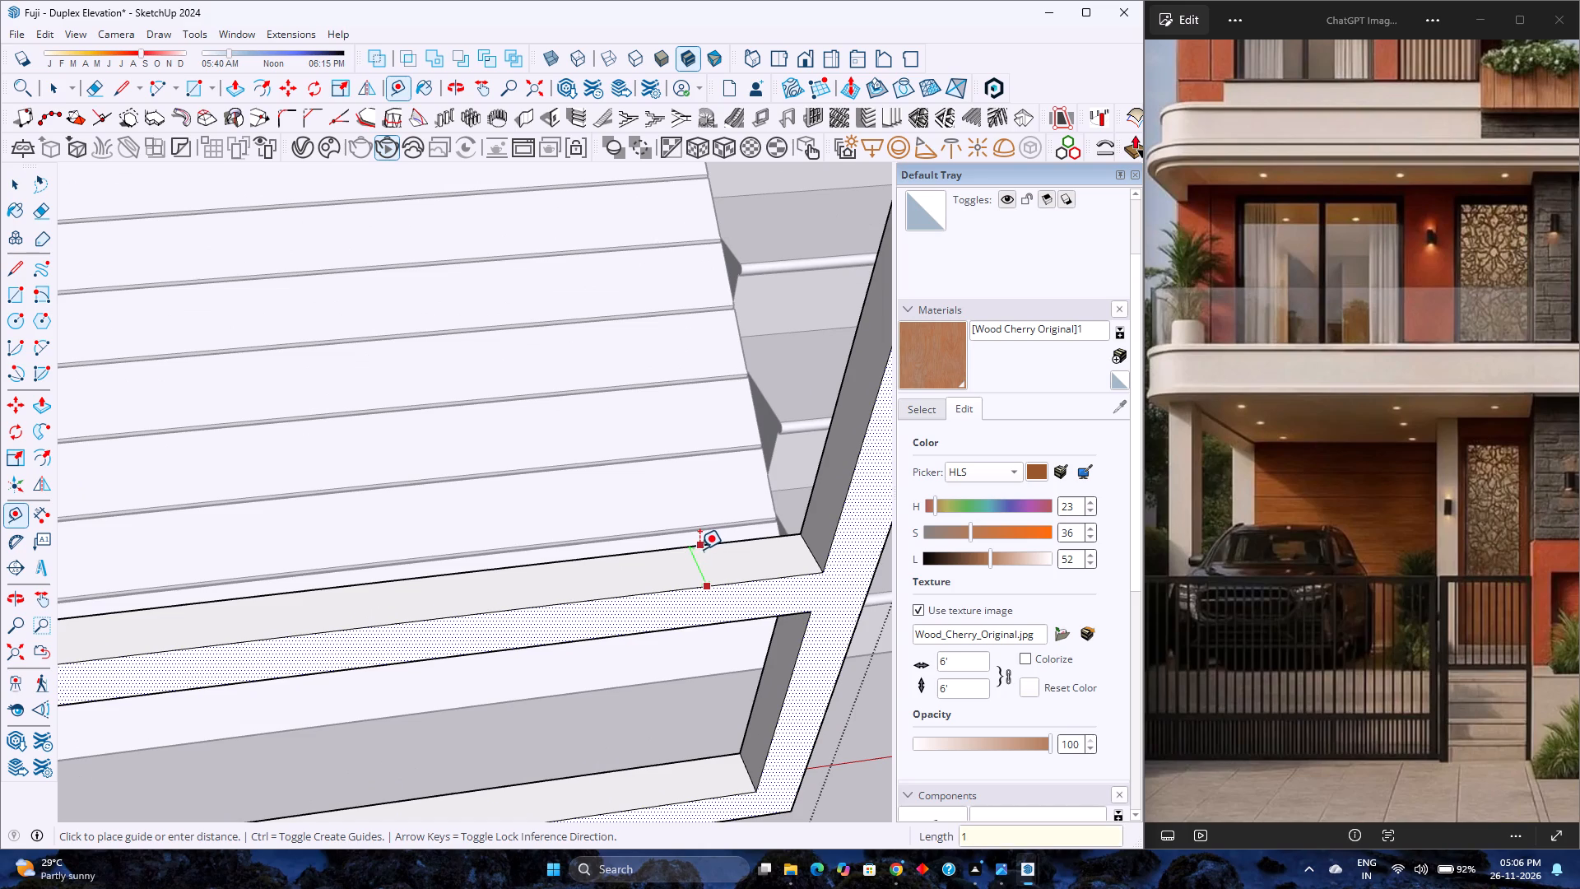
{"action": "key", "text": "Return"}
{"action": "left_click", "coordinate": [705, 547]}
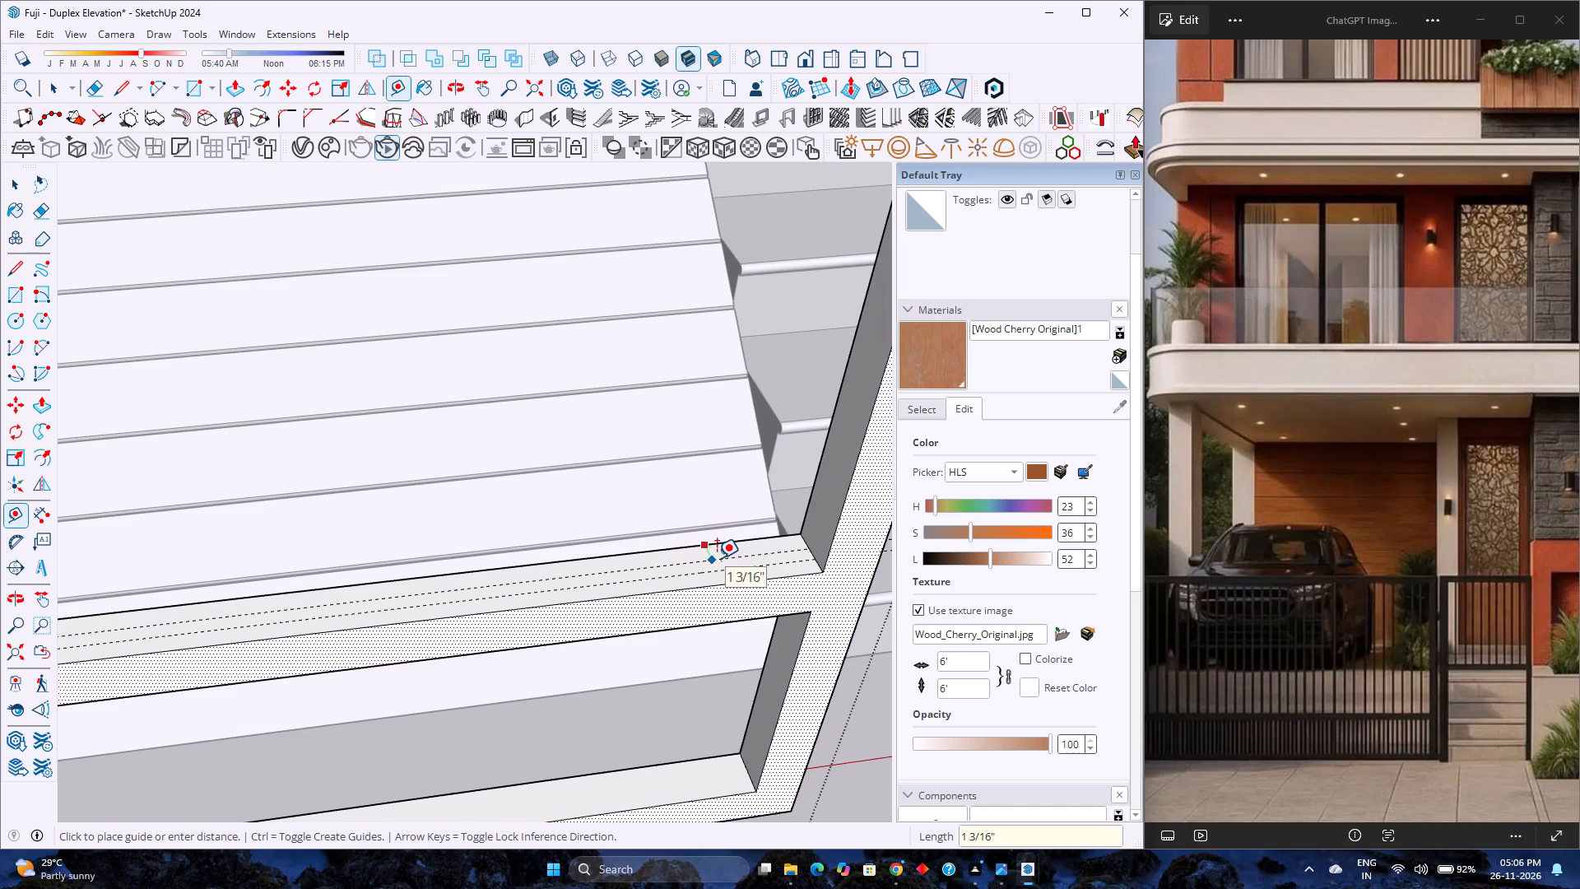
{"action": "key", "text": "1"}
{"action": "key", "text": "Return"}
Place a guide across the middle rail 3" inward from the gate's right end post.
{"action": "scroll", "coordinate": [769, 559], "scroll_direction": "up", "scroll_amount": 5}
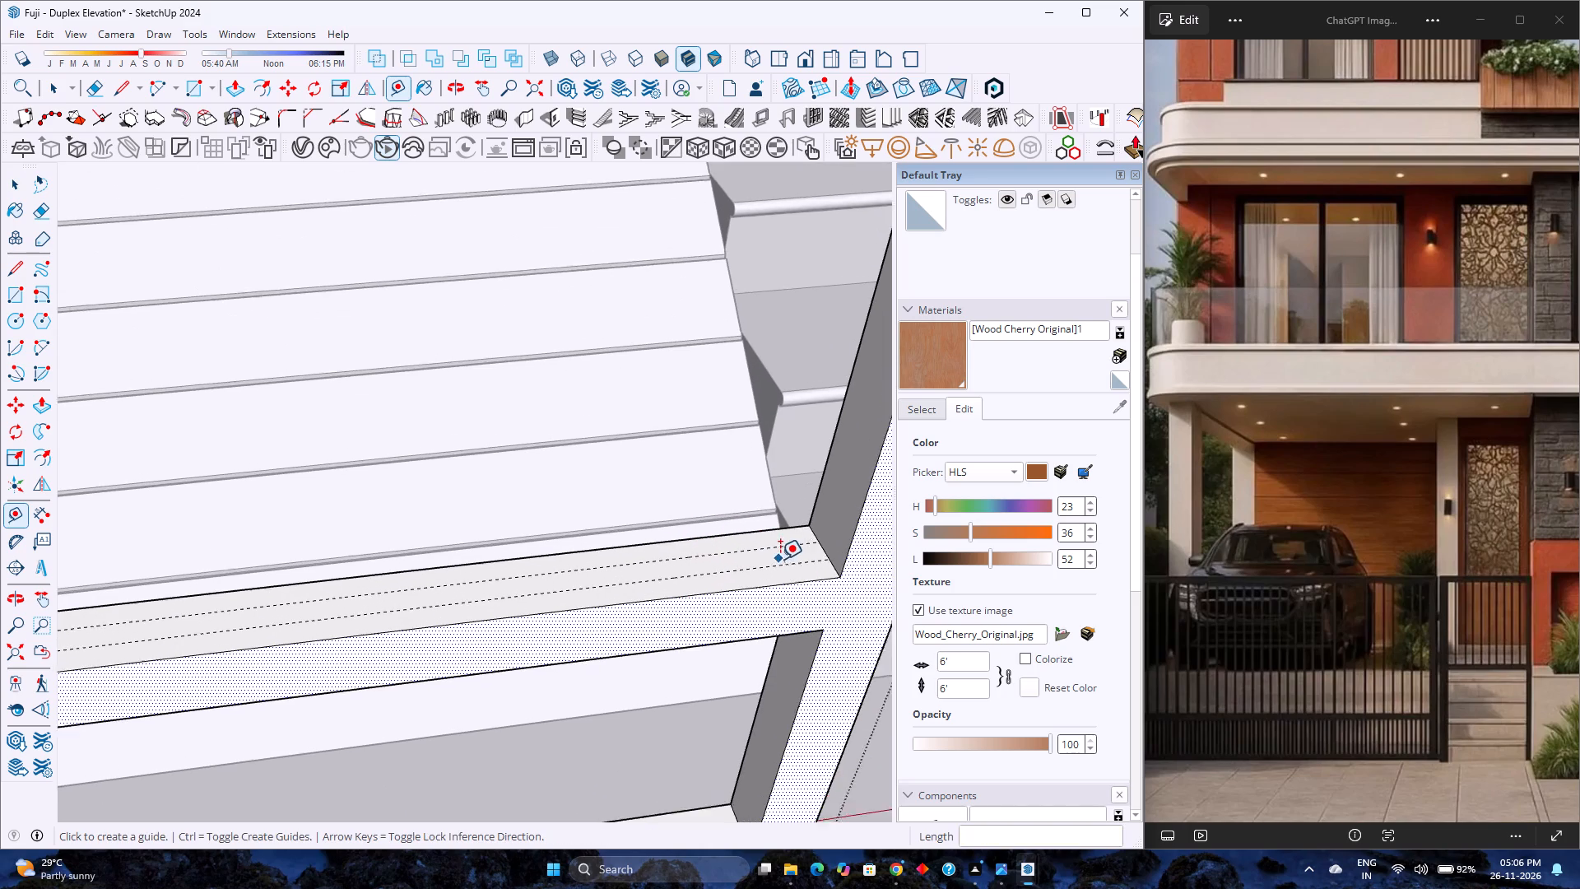
{"action": "scroll", "coordinate": [780, 559], "scroll_direction": "up", "scroll_amount": 3}
{"action": "left_click", "coordinate": [835, 547]}
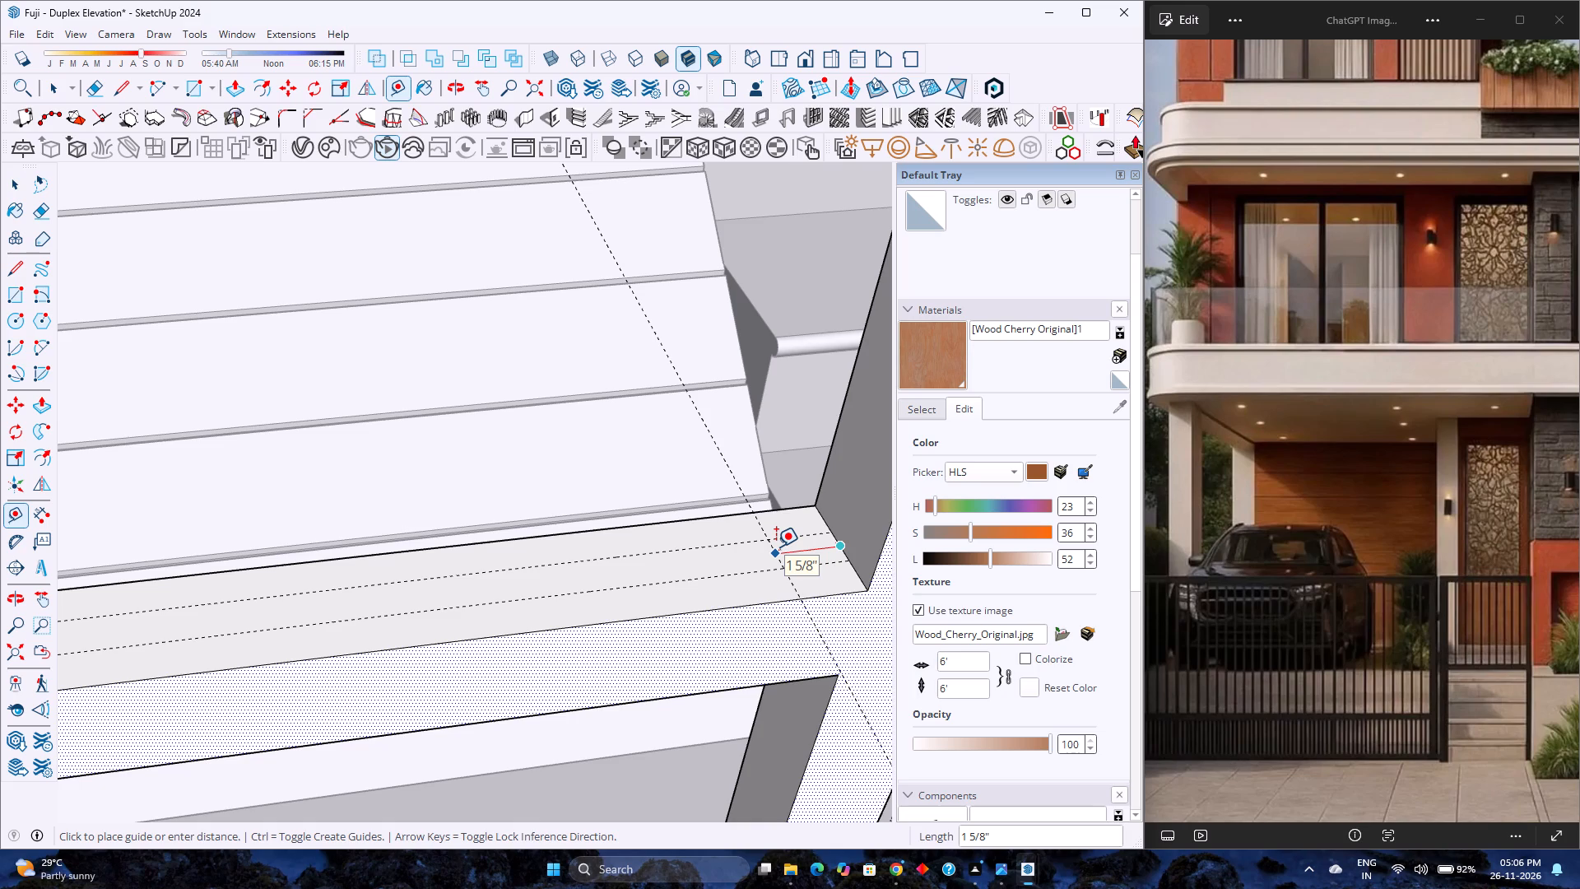
{"action": "key", "text": "3"}
{"action": "key", "text": "Return"}
Place guides across the middle rail 3" away from each side of the upper vertical bar.
{"action": "scroll", "coordinate": [764, 552], "scroll_direction": "down", "scroll_amount": 9}
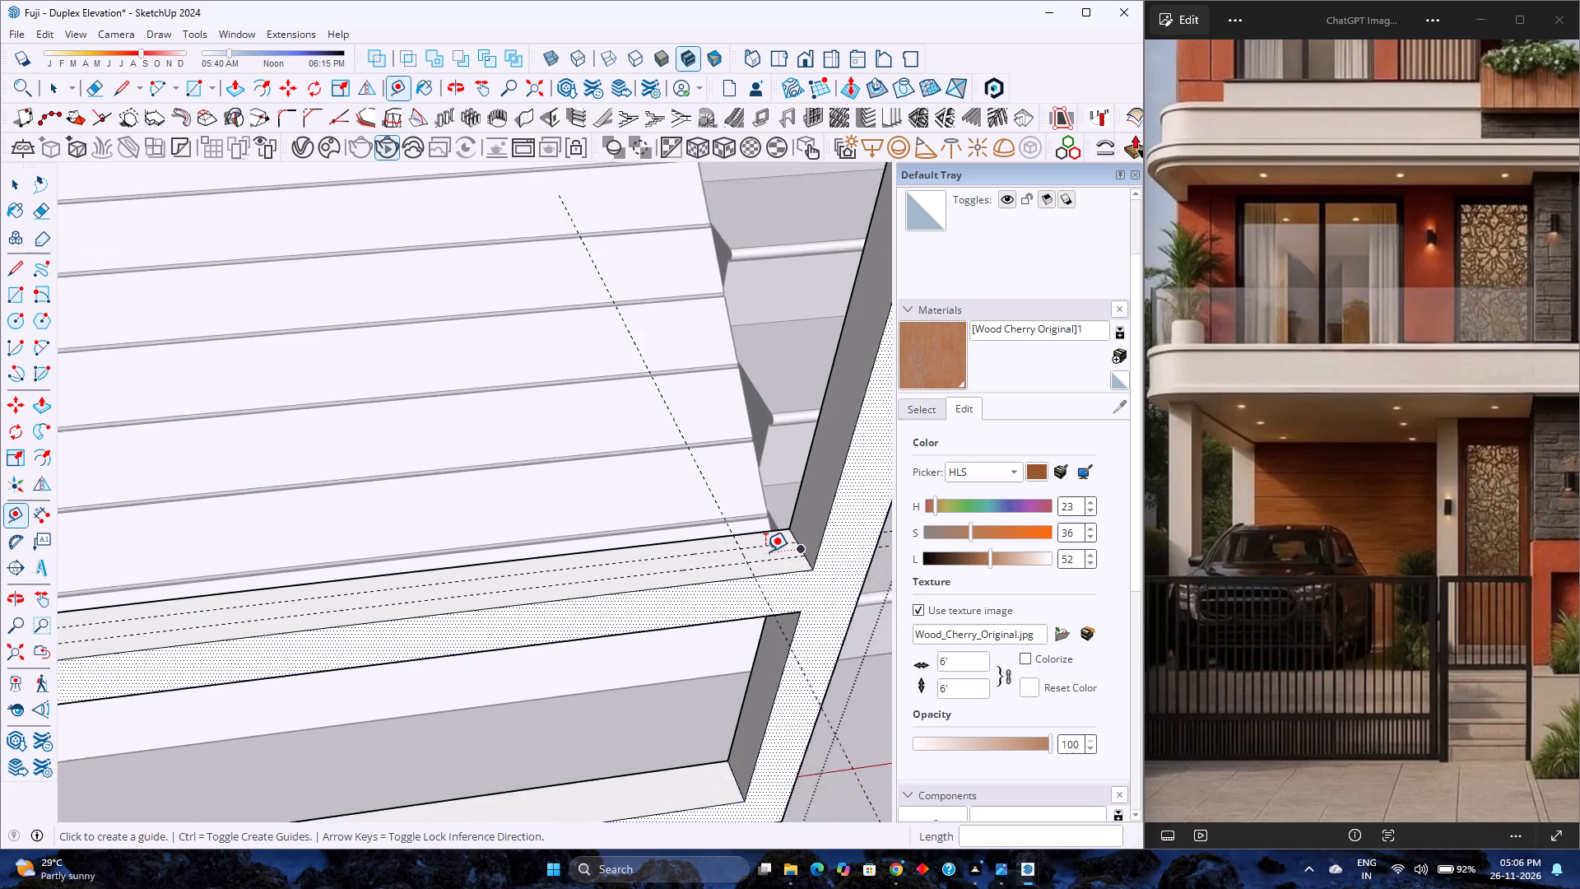
{"action": "scroll", "coordinate": [765, 552], "scroll_direction": "down", "scroll_amount": 7}
{"action": "scroll", "coordinate": [406, 603], "scroll_direction": "up", "scroll_amount": 9}
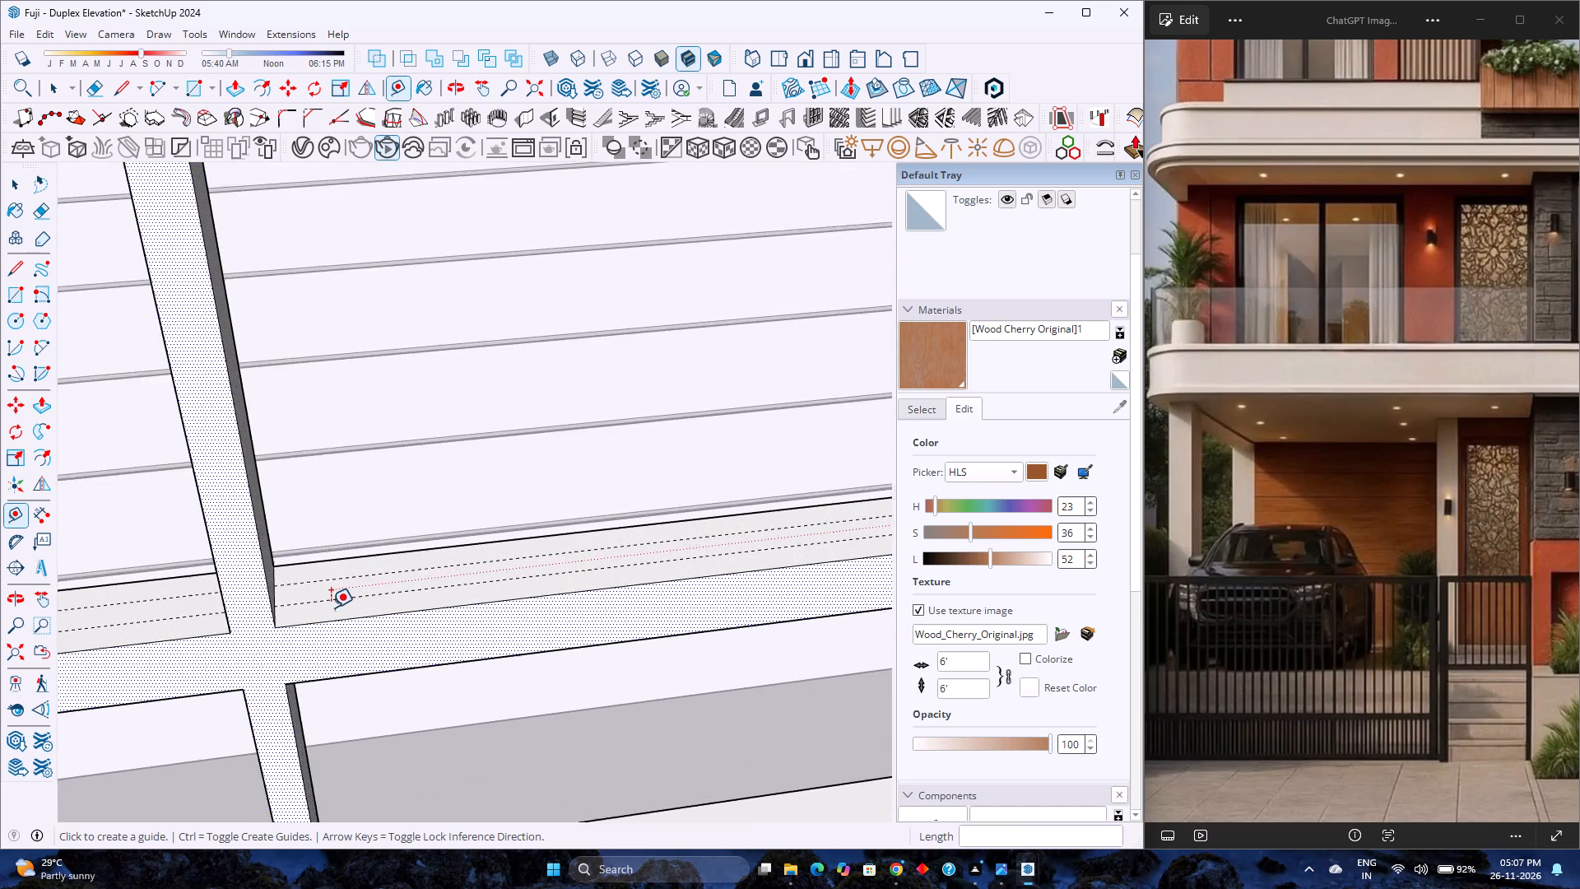
{"action": "scroll", "coordinate": [331, 607], "scroll_direction": "up", "scroll_amount": 5}
{"action": "left_click", "coordinate": [252, 588]}
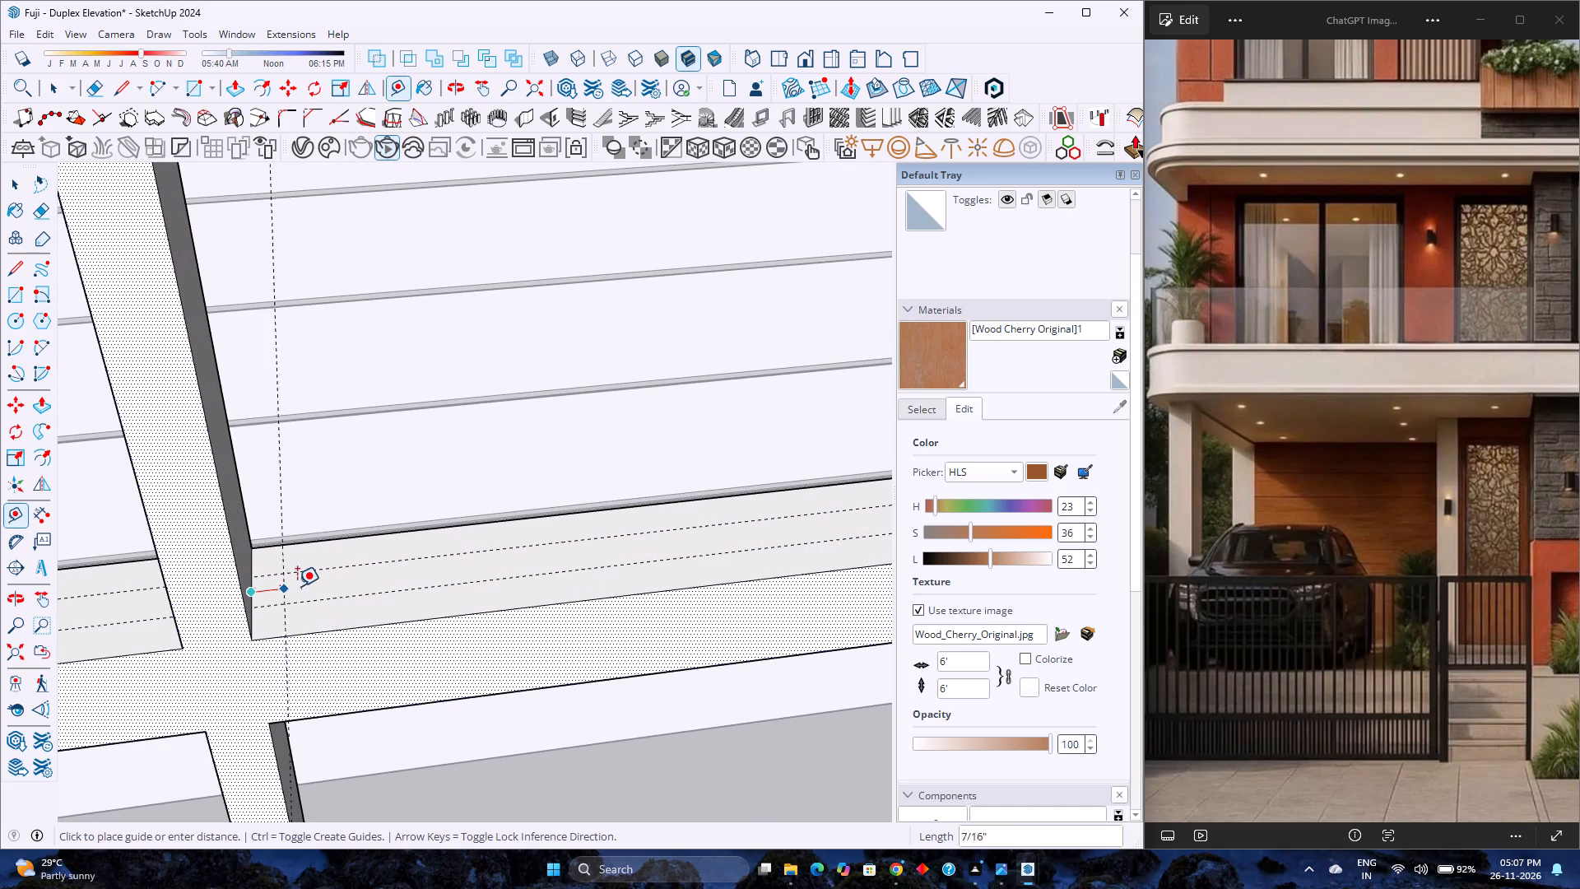
{"action": "key", "text": "3"}
{"action": "key", "text": "Return"}
{"action": "scroll", "coordinate": [375, 604], "scroll_direction": "down", "scroll_amount": 7}
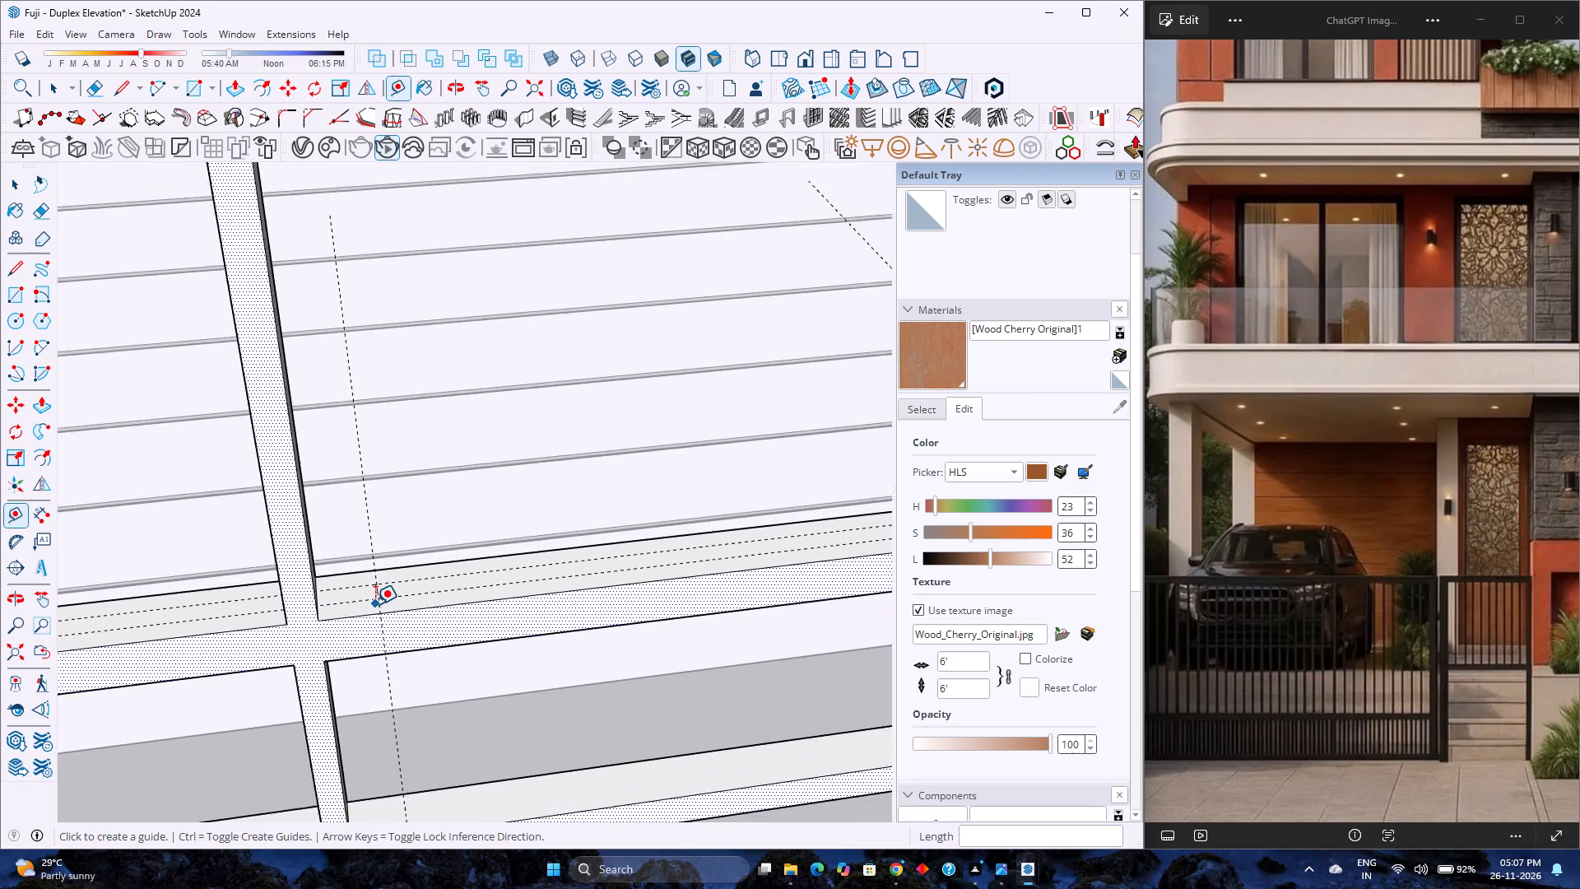
{"action": "scroll", "coordinate": [375, 604], "scroll_direction": "down", "scroll_amount": 18}
{"action": "scroll", "coordinate": [296, 605], "scroll_direction": "up", "scroll_amount": 2}
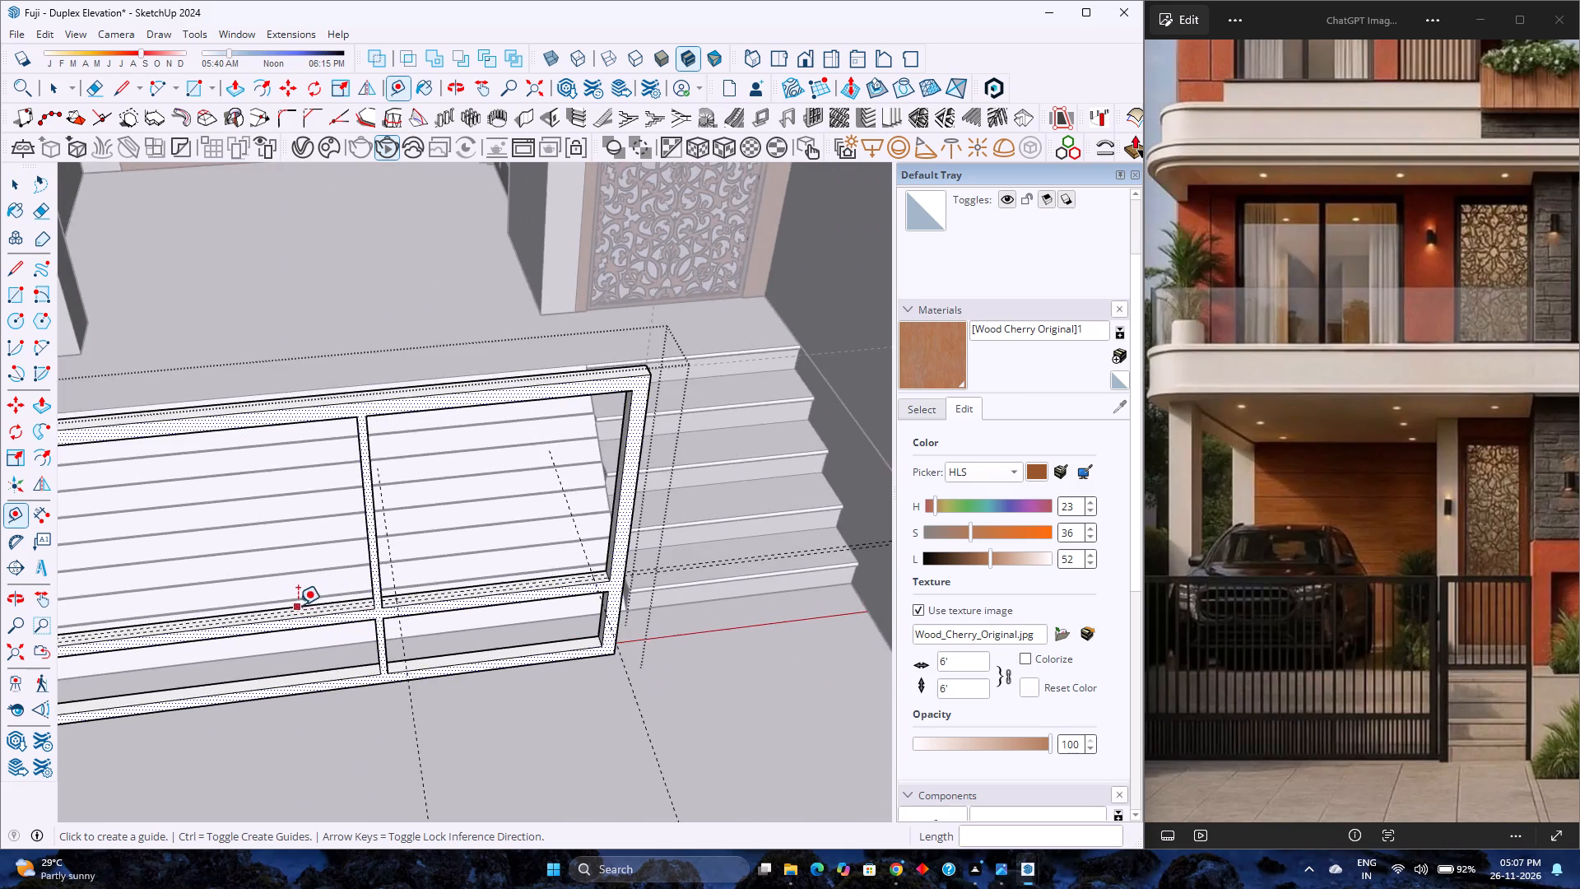
{"action": "scroll", "coordinate": [298, 605], "scroll_direction": "up", "scroll_amount": 17}
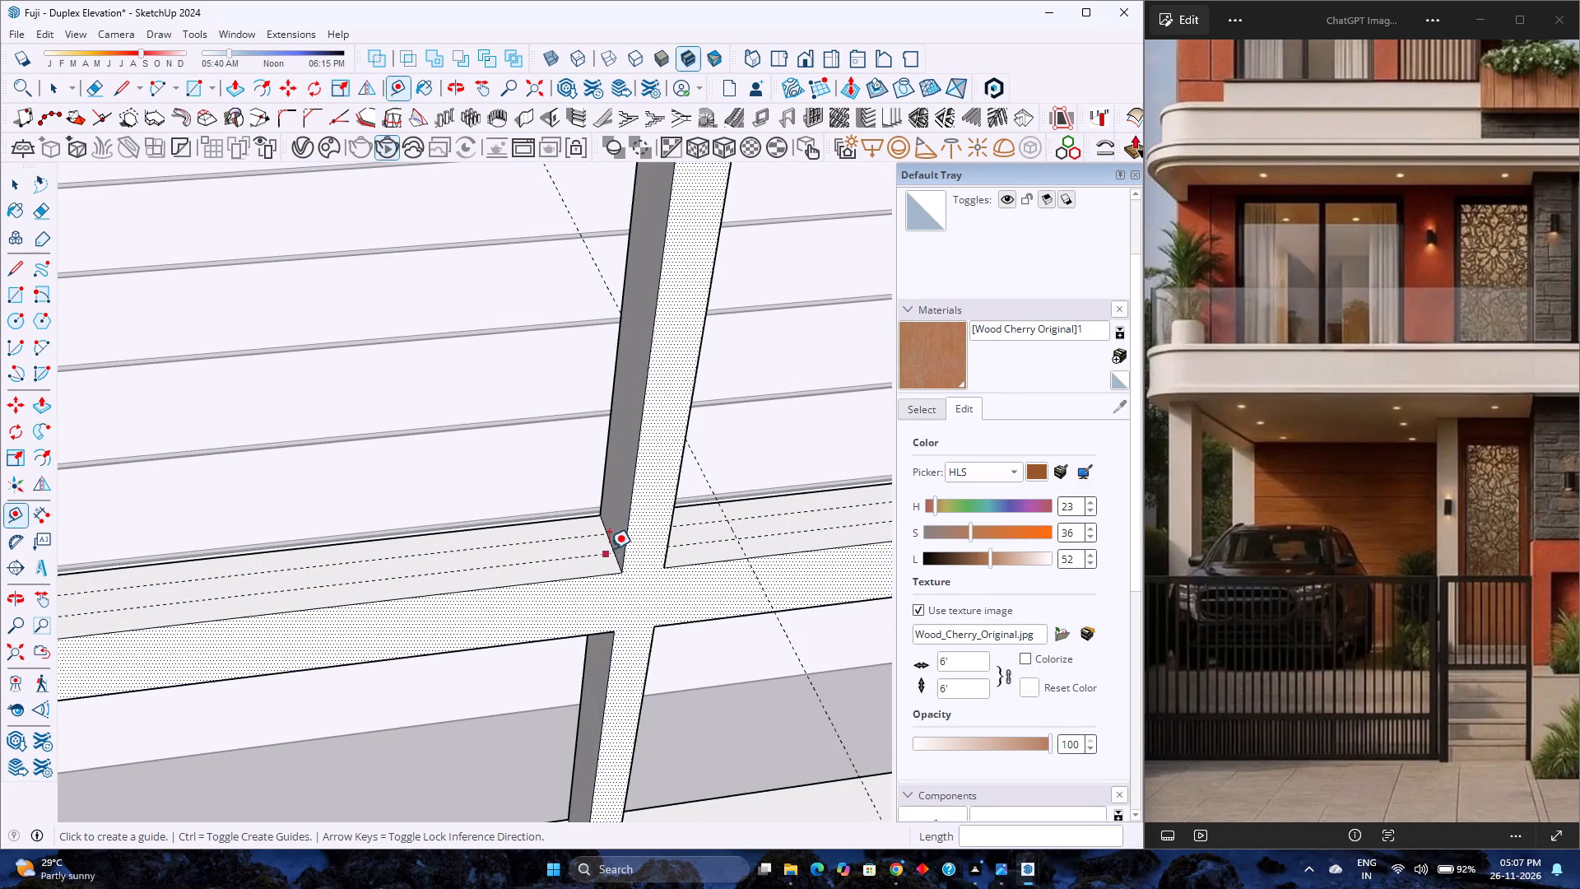
{"action": "left_click", "coordinate": [609, 542]}
{"action": "key", "text": "3"}
{"action": "key", "text": "Return"}
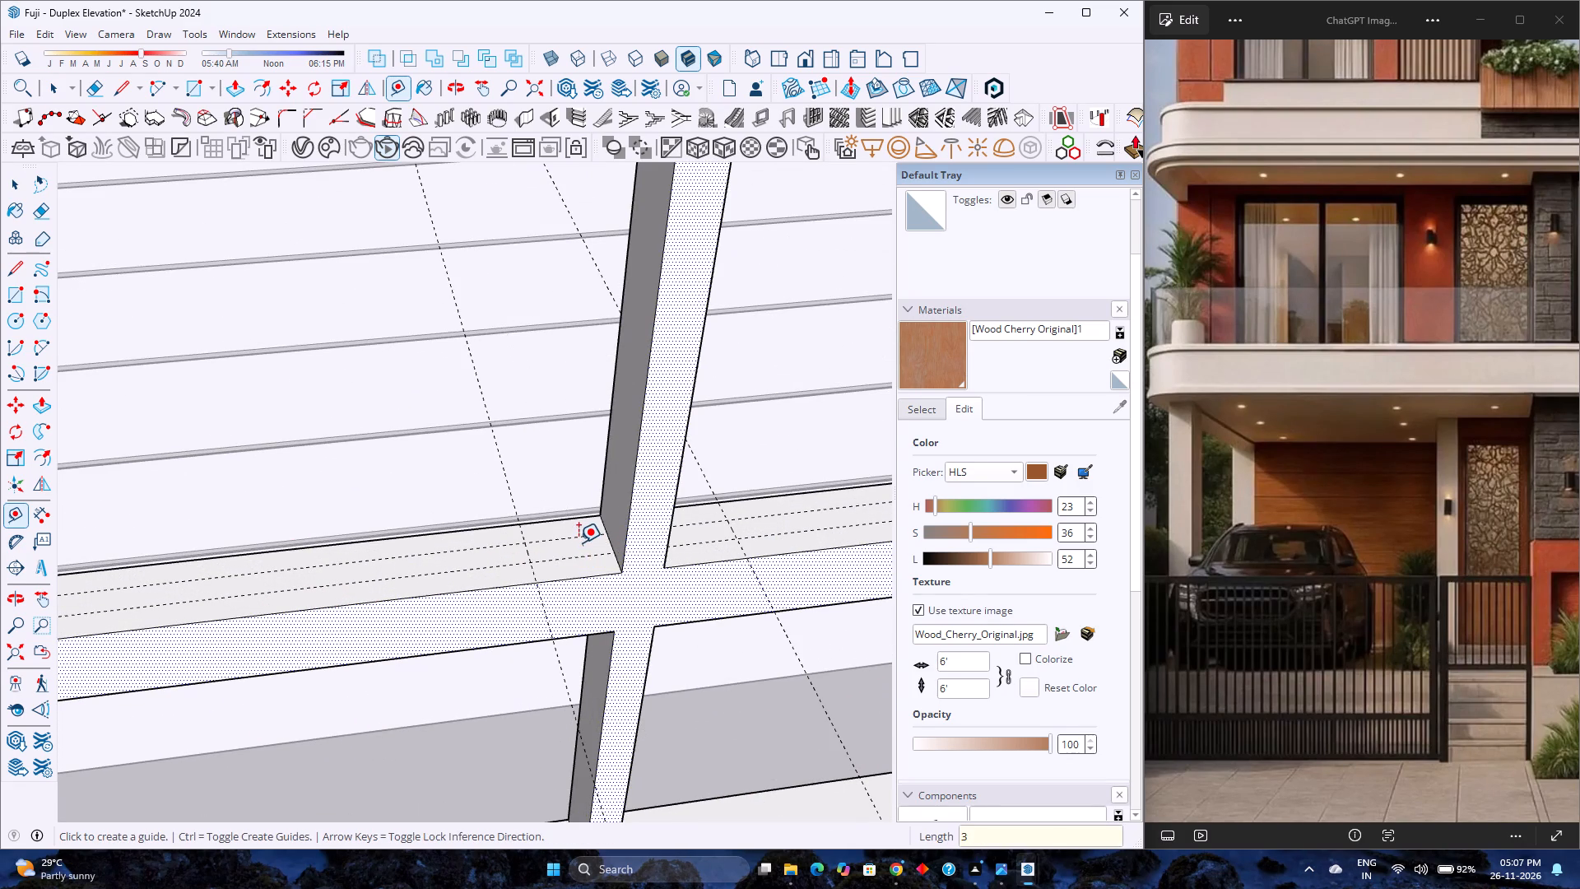
Place a guide across the middle rail 3" inward from the gate's left end post.
{"action": "scroll", "coordinate": [579, 543], "scroll_direction": "down", "scroll_amount": 20}
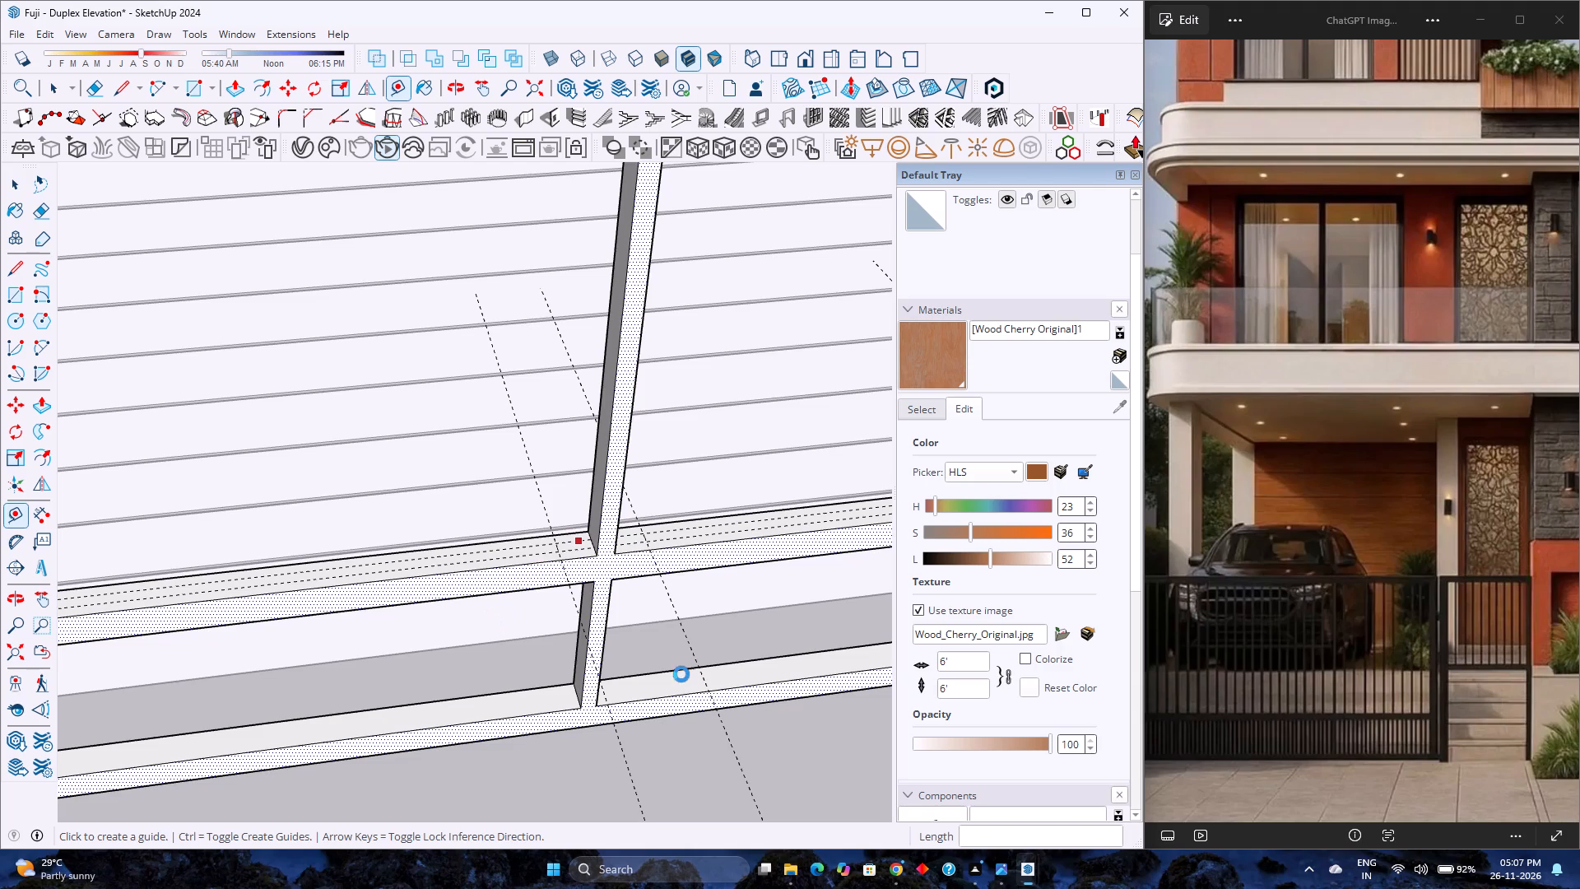
{"action": "scroll", "coordinate": [569, 640], "scroll_direction": "down", "scroll_amount": 9}
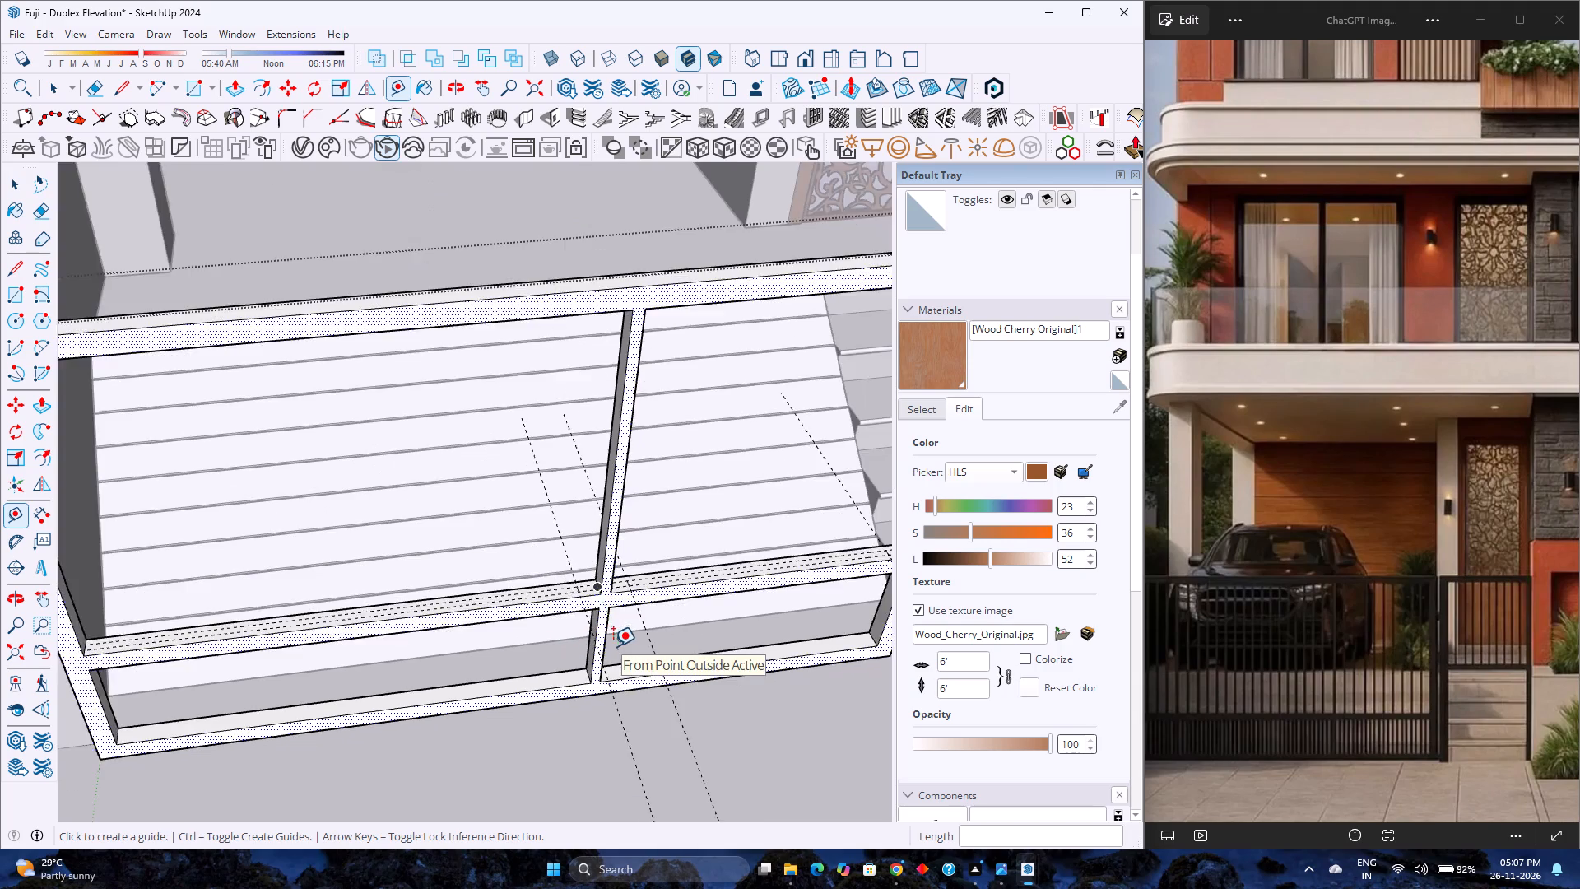
{"action": "scroll", "coordinate": [613, 646], "scroll_direction": "down", "scroll_amount": 2}
{"action": "scroll", "coordinate": [257, 632], "scroll_direction": "up", "scroll_amount": 14}
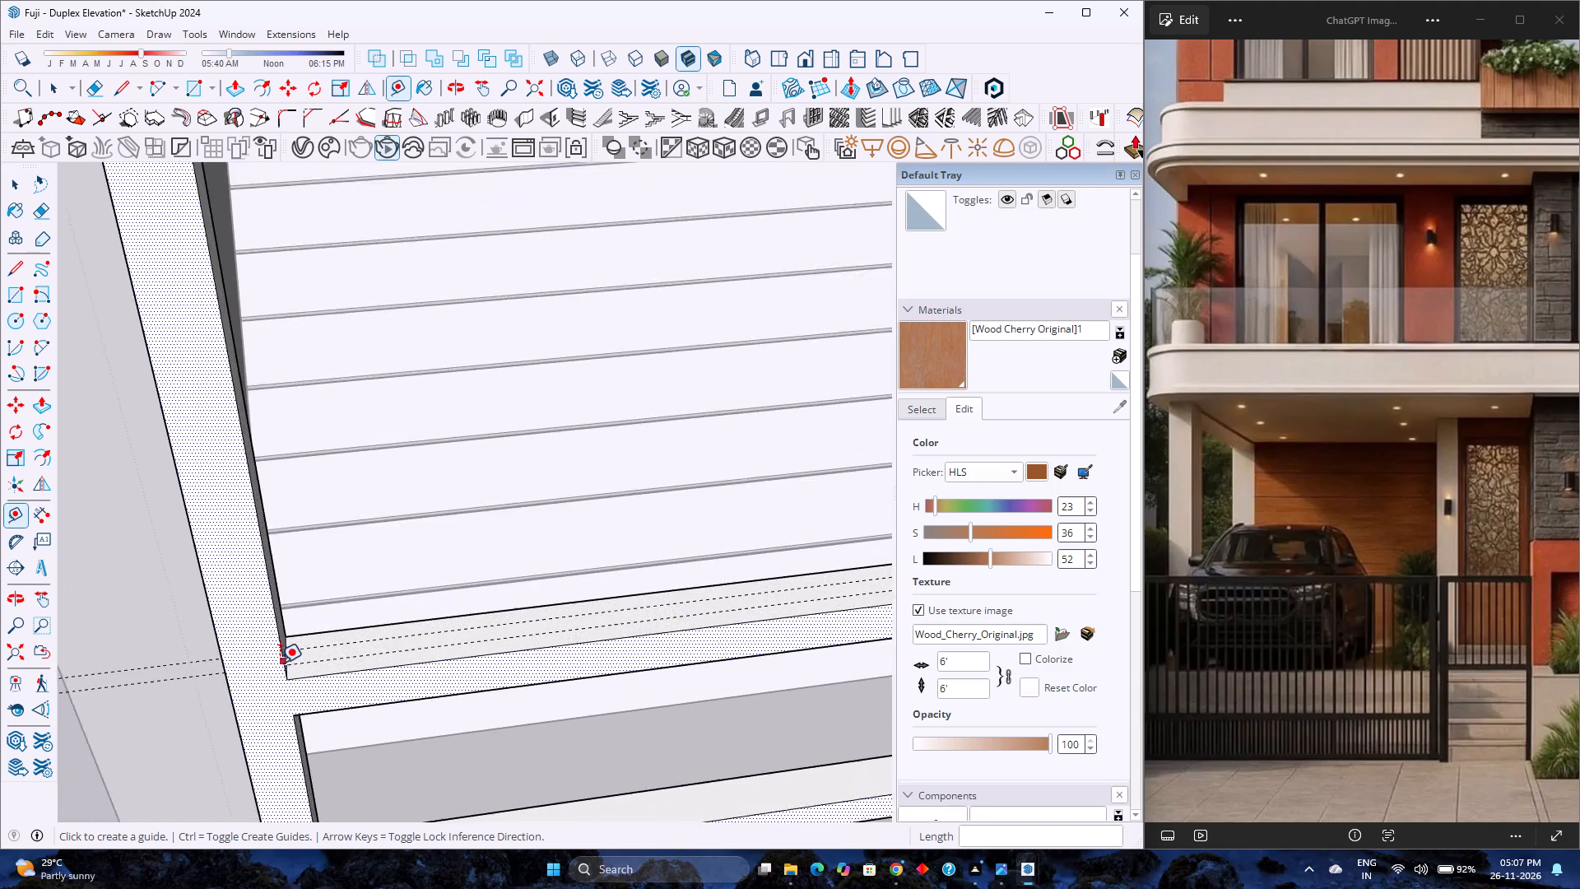
{"action": "scroll", "coordinate": [280, 663], "scroll_direction": "up", "scroll_amount": 4}
{"action": "middle_click_drag", "start_coordinate": [311, 654], "coordinate": [236, 672]}
{"action": "left_click", "coordinate": [260, 632]}
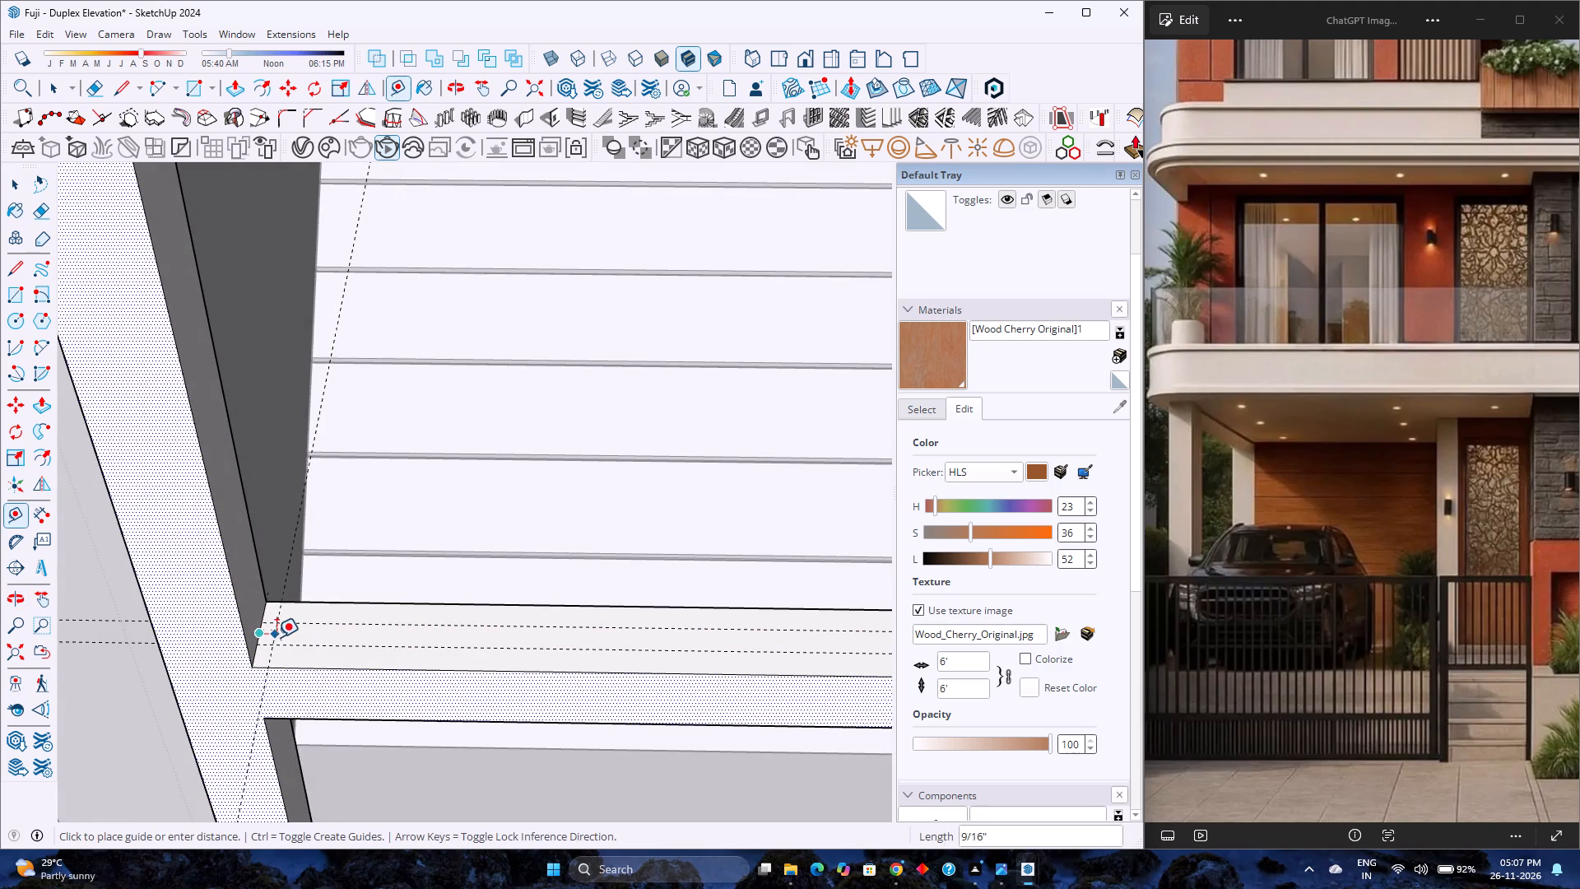
{"action": "key", "text": "3"}
{"action": "key", "text": "Return"}
Offset another cross guide 0.5" inward from the guide near the right end post.
{"action": "scroll", "coordinate": [269, 643], "scroll_direction": "down", "scroll_amount": 9}
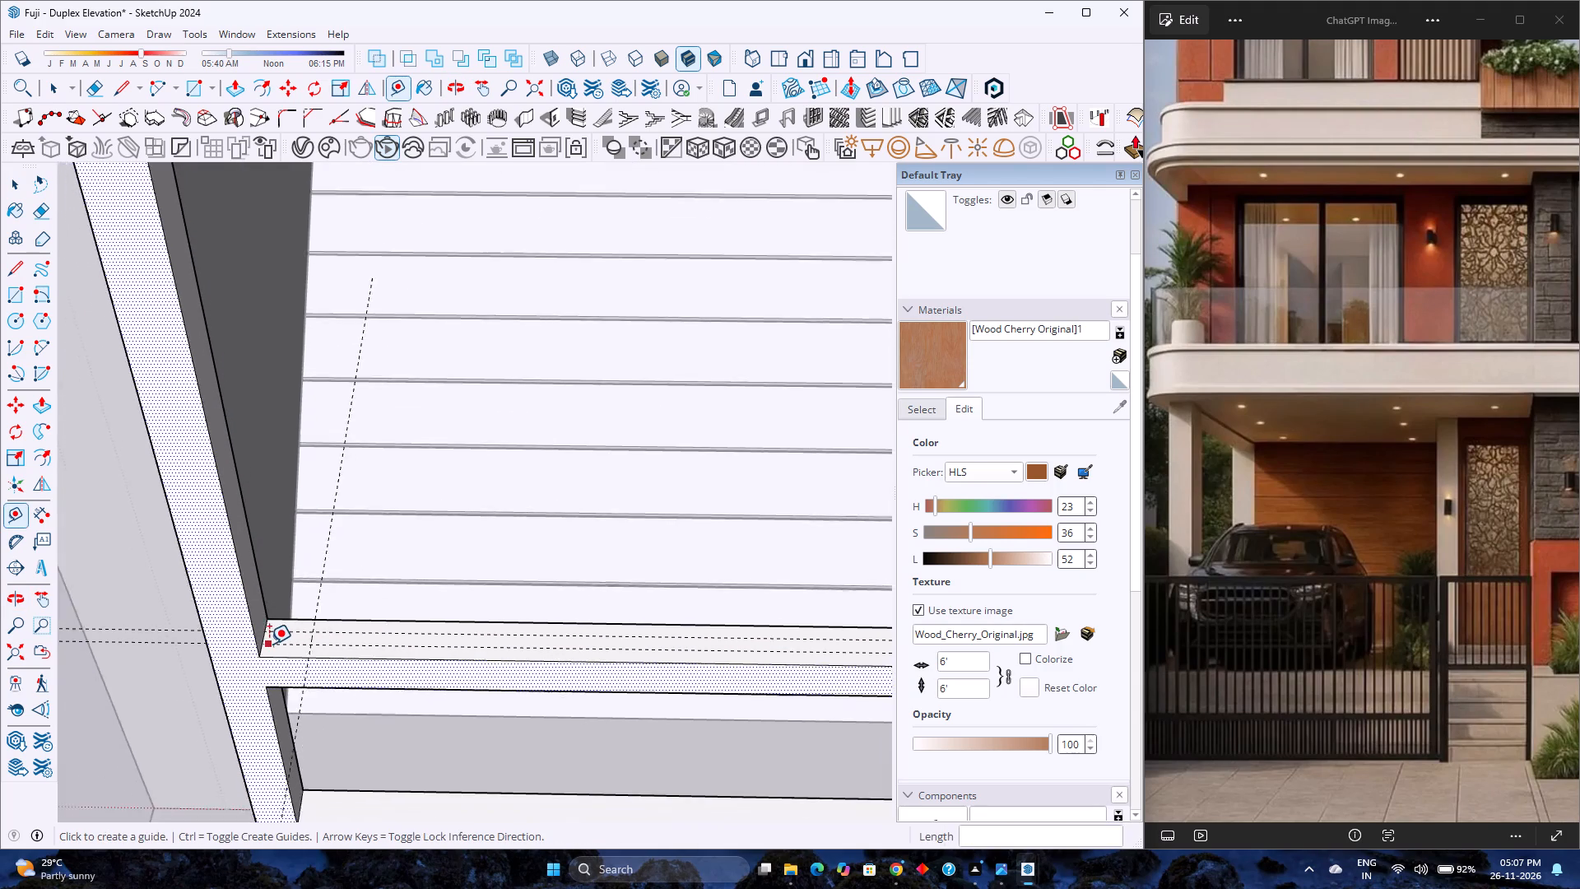
{"action": "scroll", "coordinate": [269, 644], "scroll_direction": "down", "scroll_amount": 14}
{"action": "scroll", "coordinate": [768, 668], "scroll_direction": "up", "scroll_amount": 5}
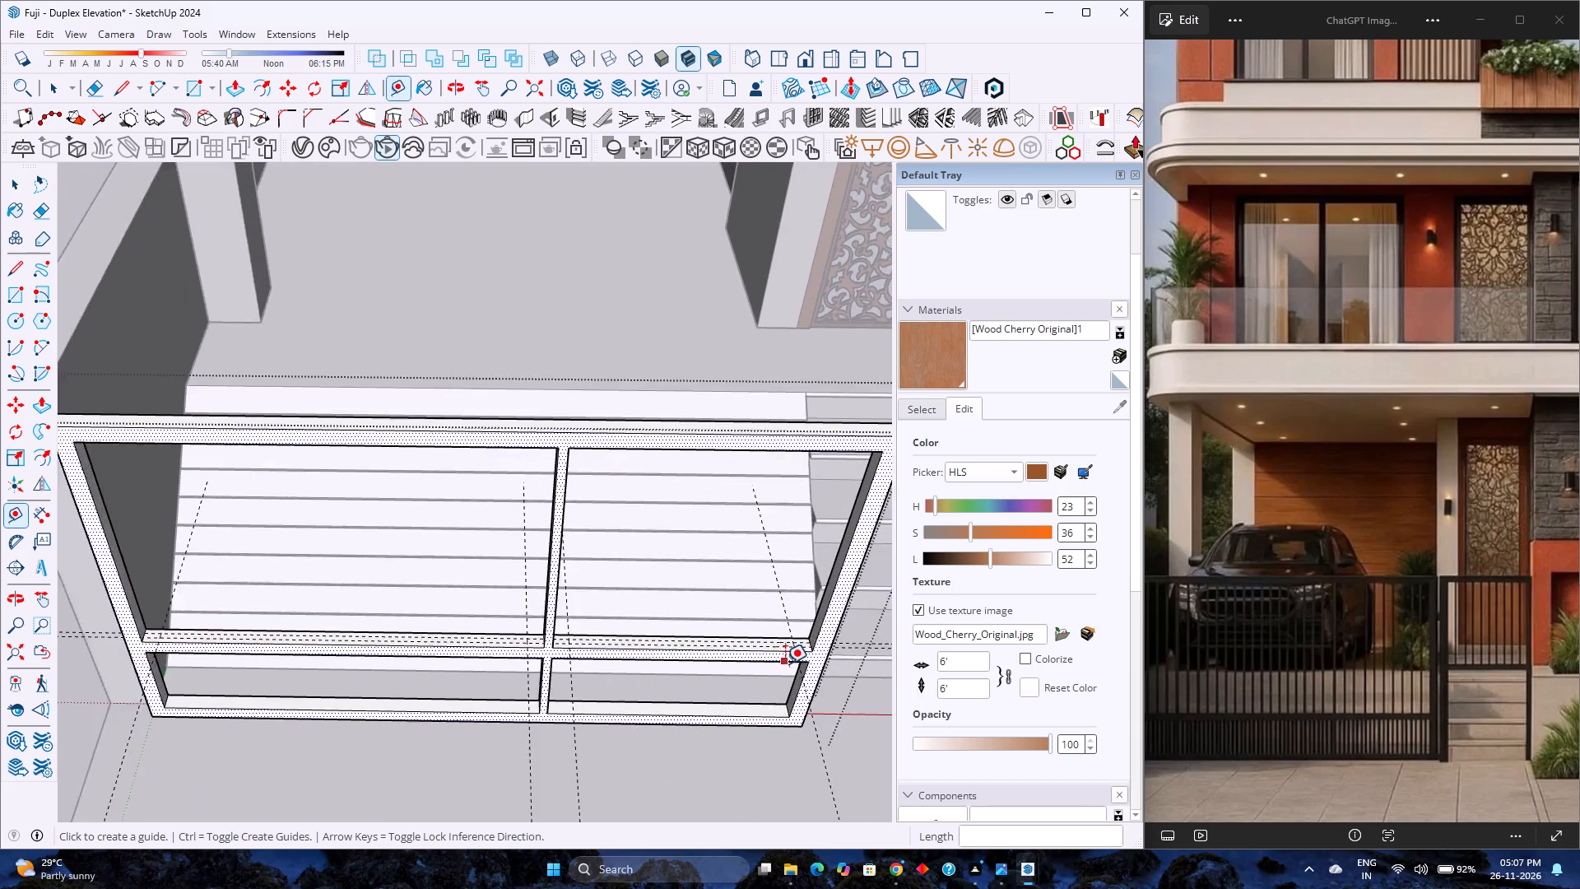
{"action": "scroll", "coordinate": [785, 663], "scroll_direction": "up", "scroll_amount": 18}
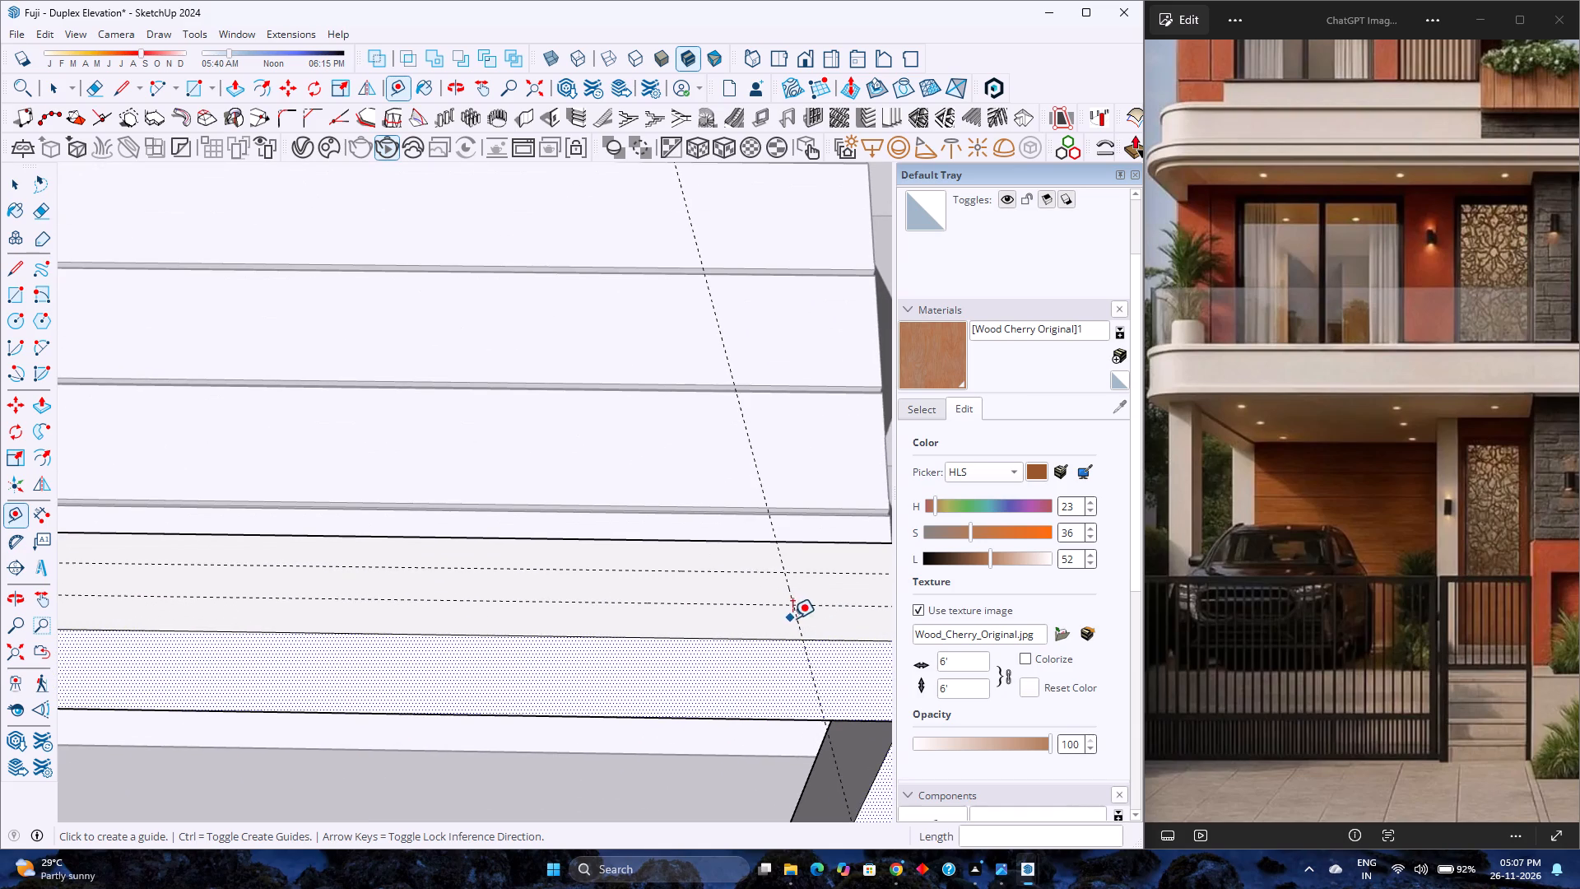
{"action": "left_click", "coordinate": [802, 627]}
{"action": "key", "text": "1"}
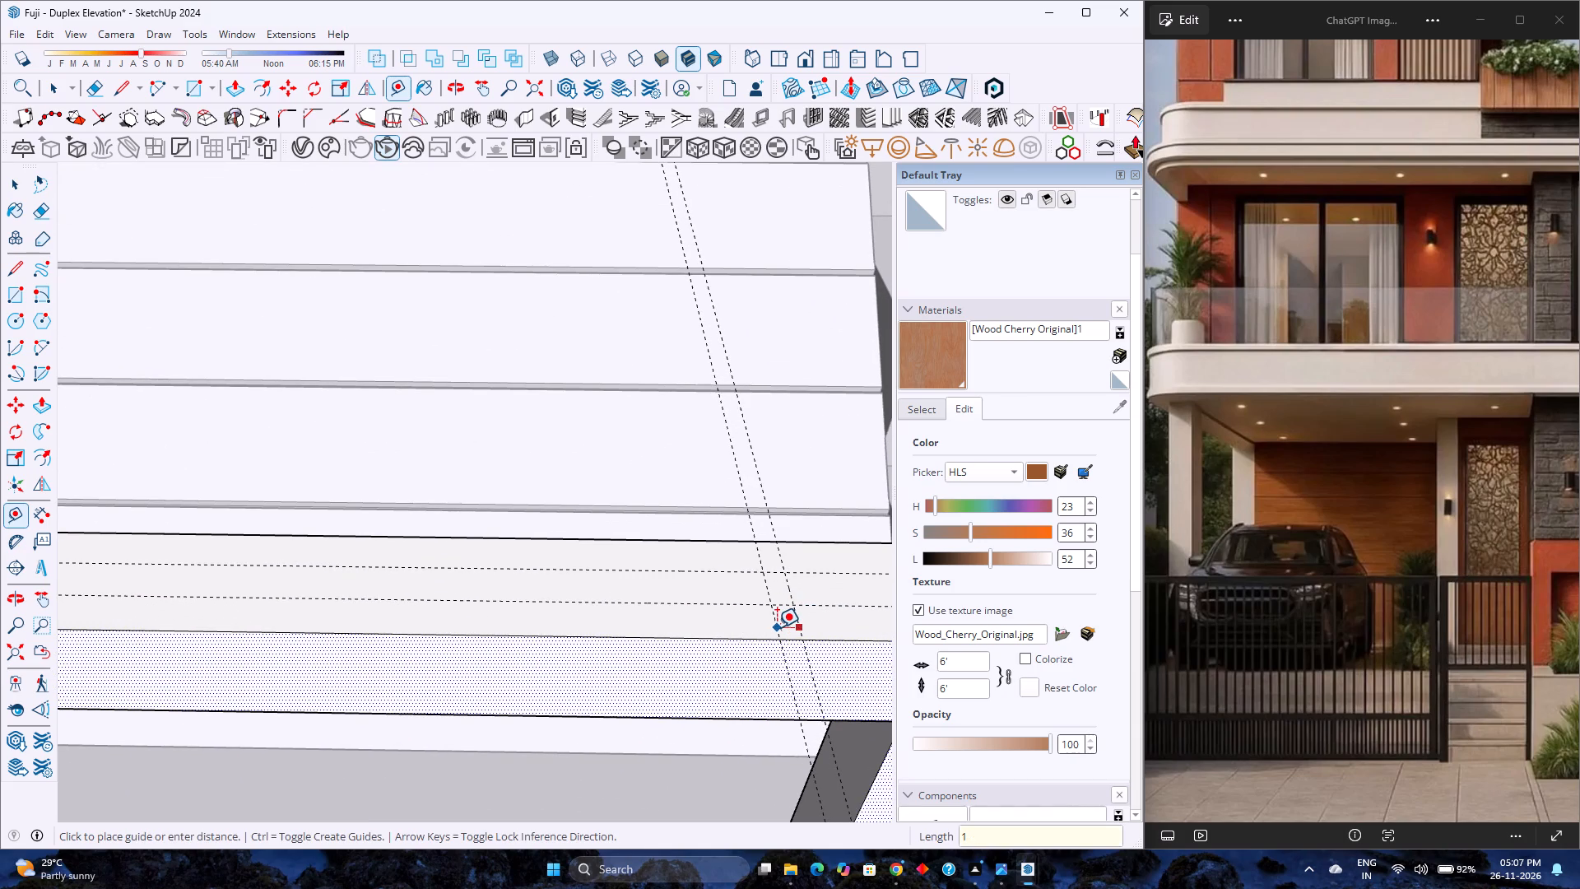
{"action": "key", "text": "Return"}
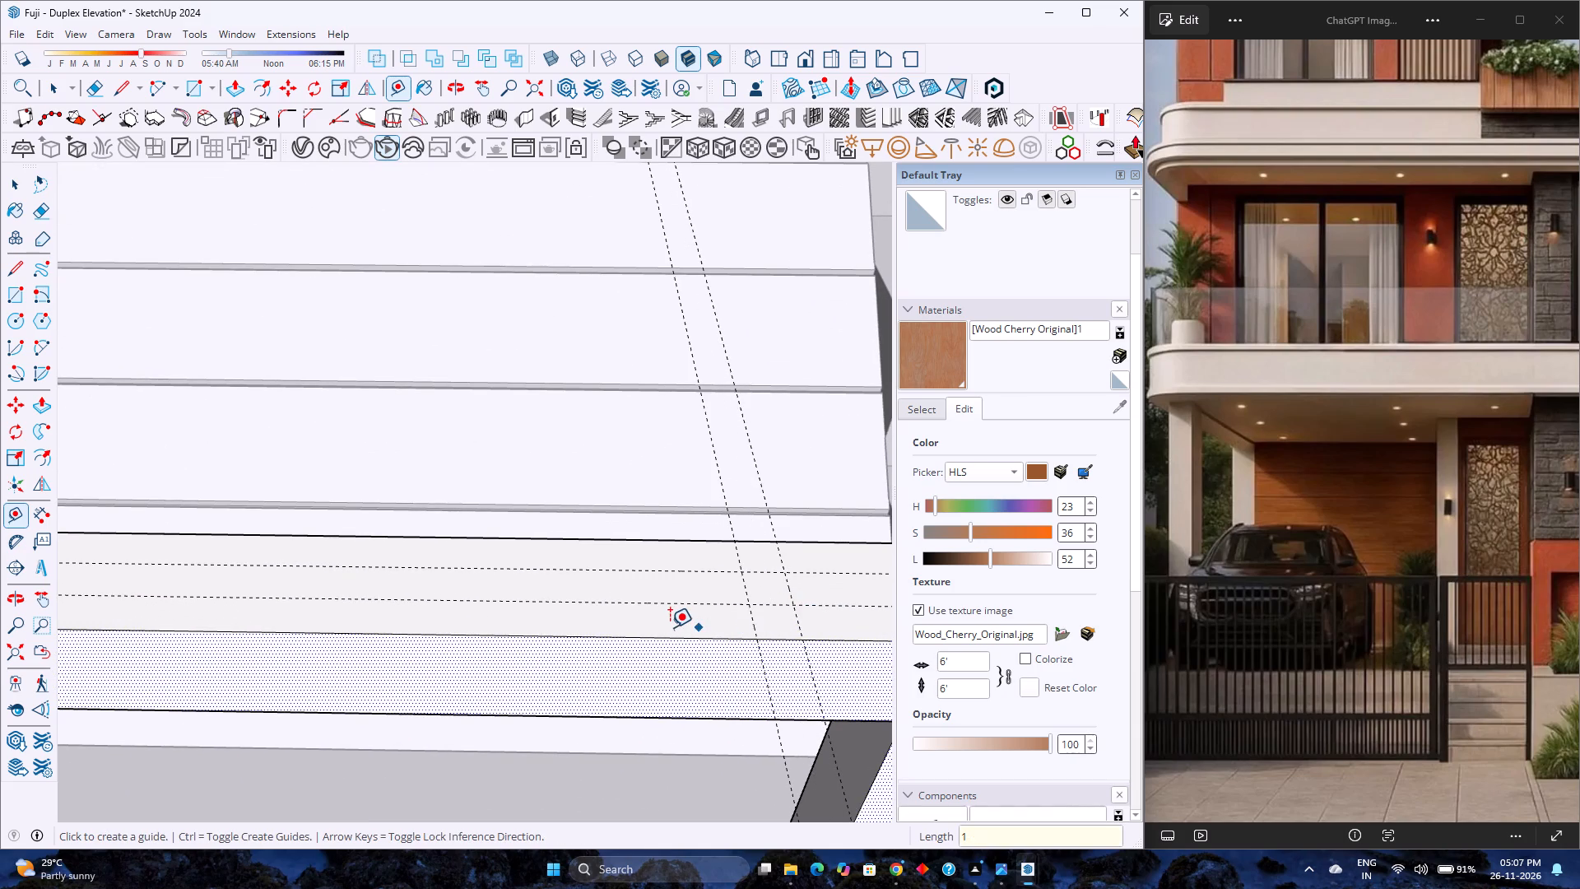
{"action": "scroll", "coordinate": [670, 627], "scroll_direction": "down", "scroll_amount": 16}
{"action": "scroll", "coordinate": [670, 627], "scroll_direction": "down", "scroll_amount": 7}
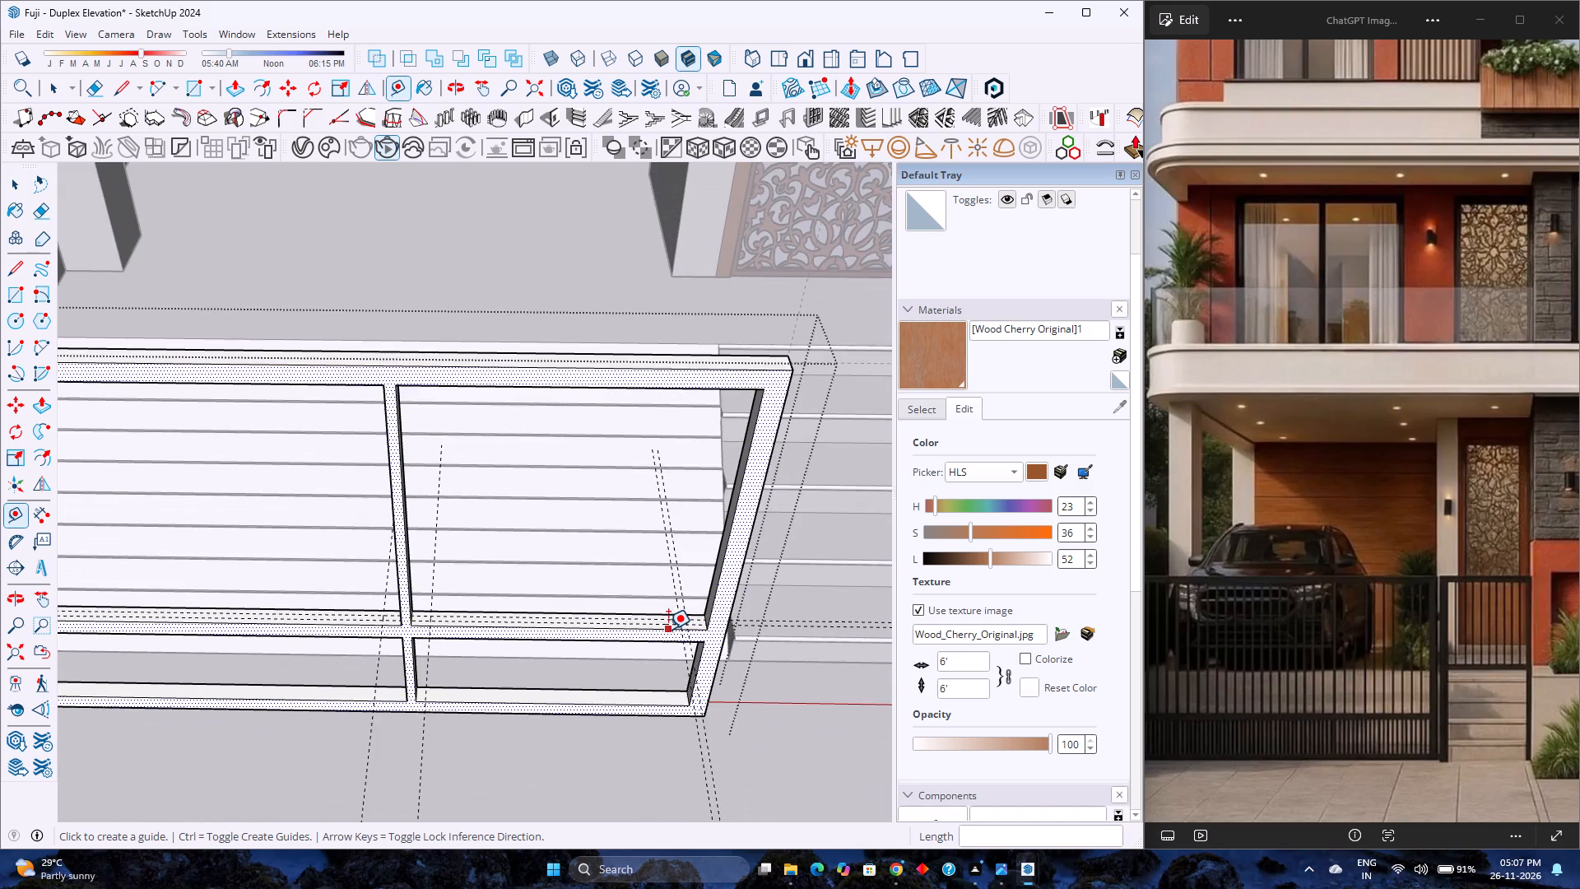
{"action": "scroll", "coordinate": [668, 629], "scroll_direction": "down", "scroll_amount": 2}
{"action": "key", "text": "0"}
{"action": "type", "text": ".5"}
{"action": "key", "text": "Return"}
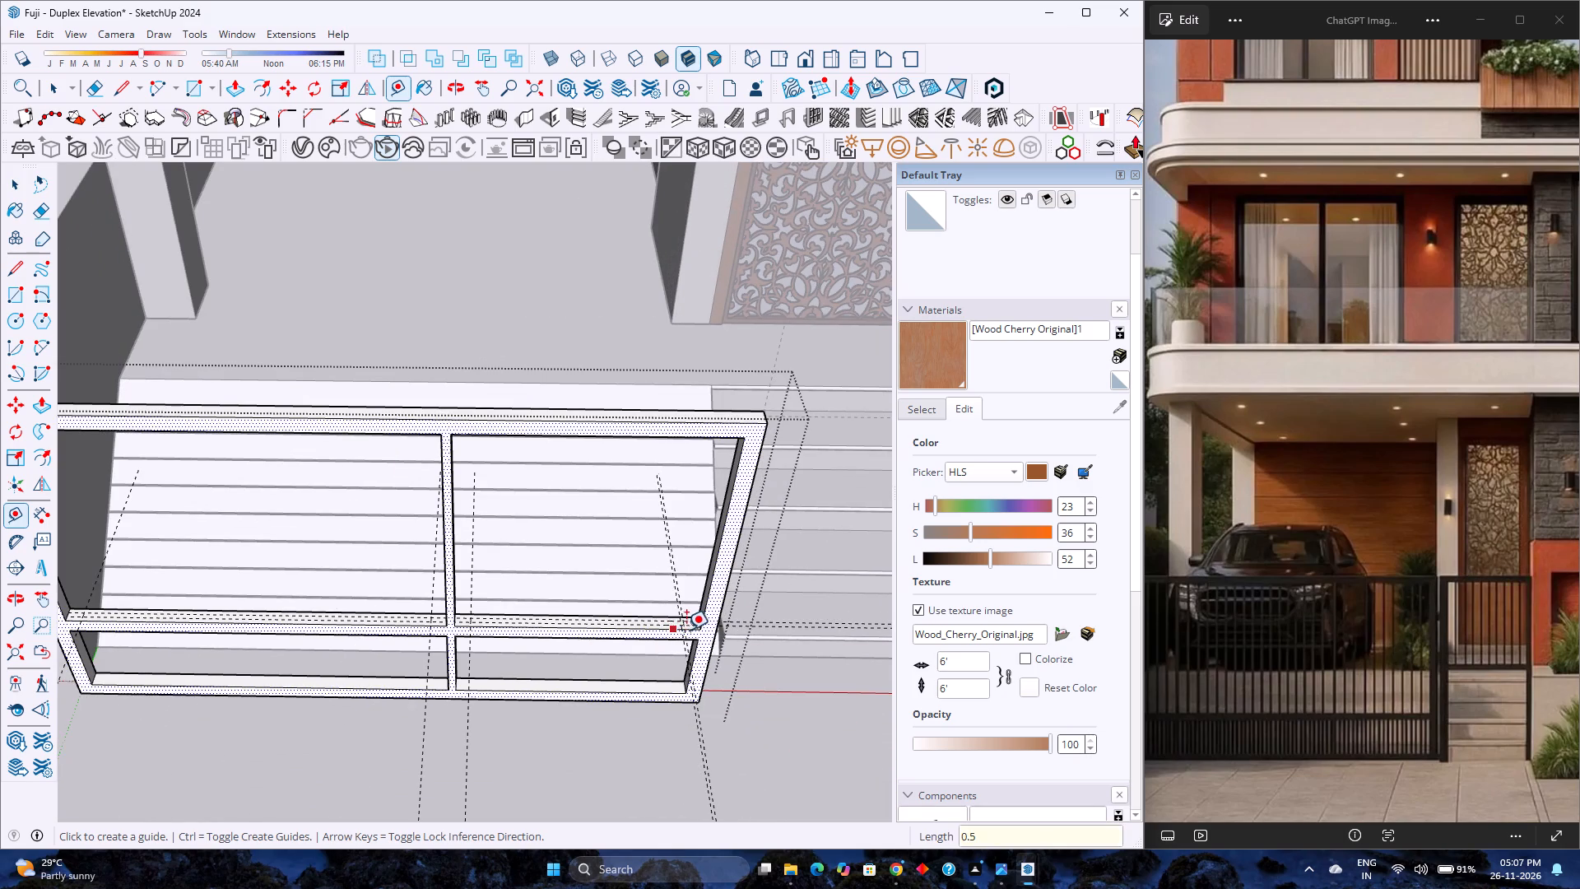
Draw a small rectangle on the middle rail's top face, bounded by the crossing lengthwise and 0.5"-spaced guides near the right end.
{"action": "scroll", "coordinate": [688, 630], "scroll_direction": "up", "scroll_amount": 20}
{"action": "scroll", "coordinate": [688, 630], "scroll_direction": "up", "scroll_amount": 2}
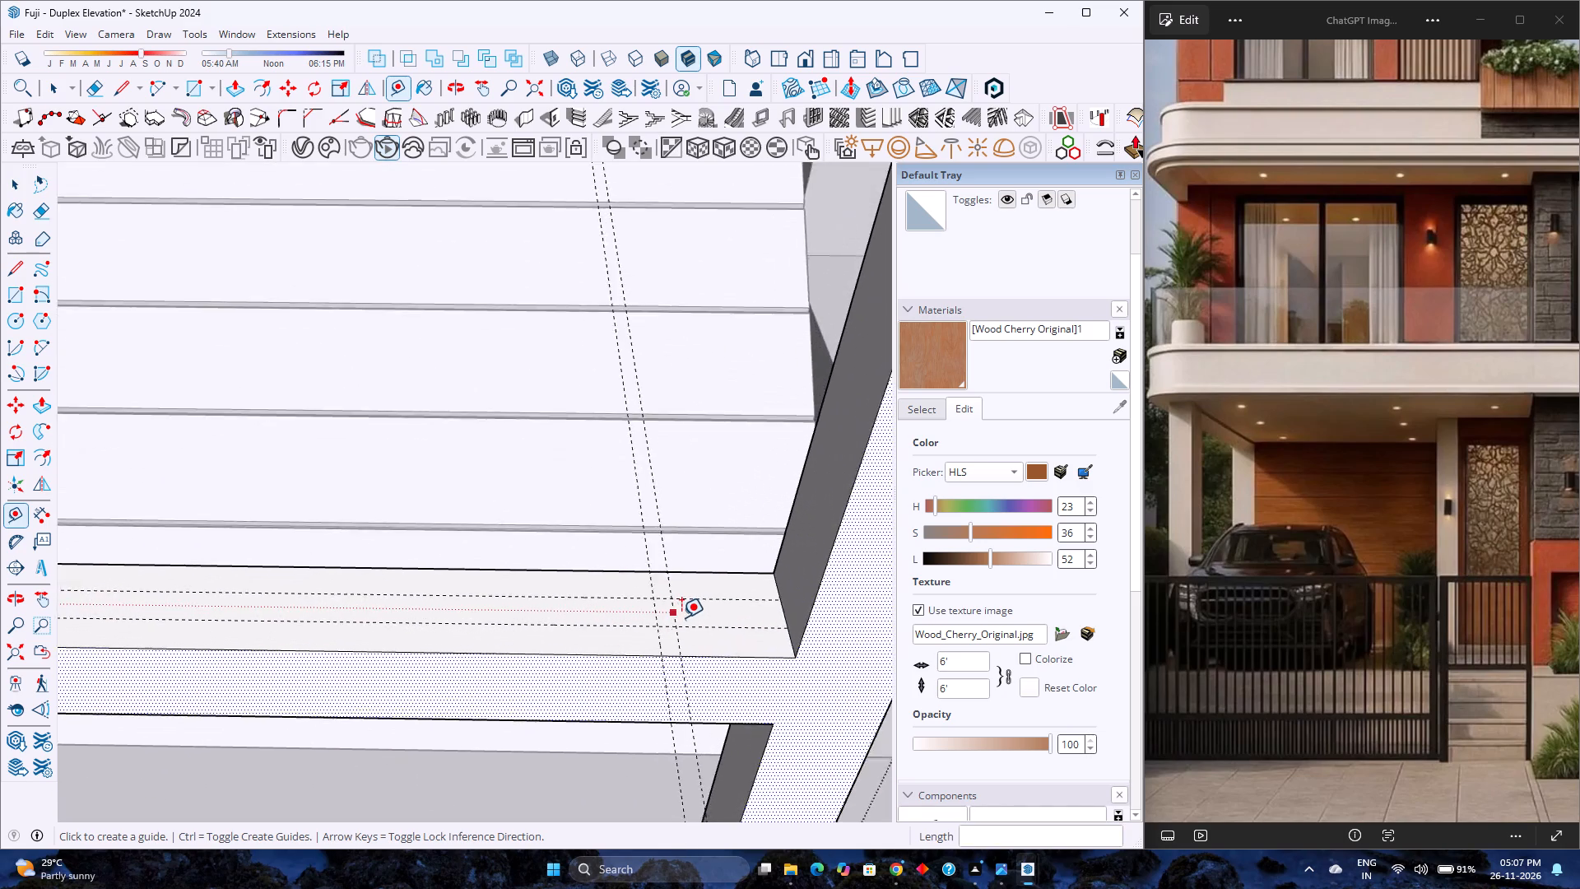
{"action": "scroll", "coordinate": [681, 617], "scroll_direction": "up", "scroll_amount": 6}
{"action": "key", "text": "r"}
{"action": "scroll", "coordinate": [653, 596], "scroll_direction": "up", "scroll_amount": 2}
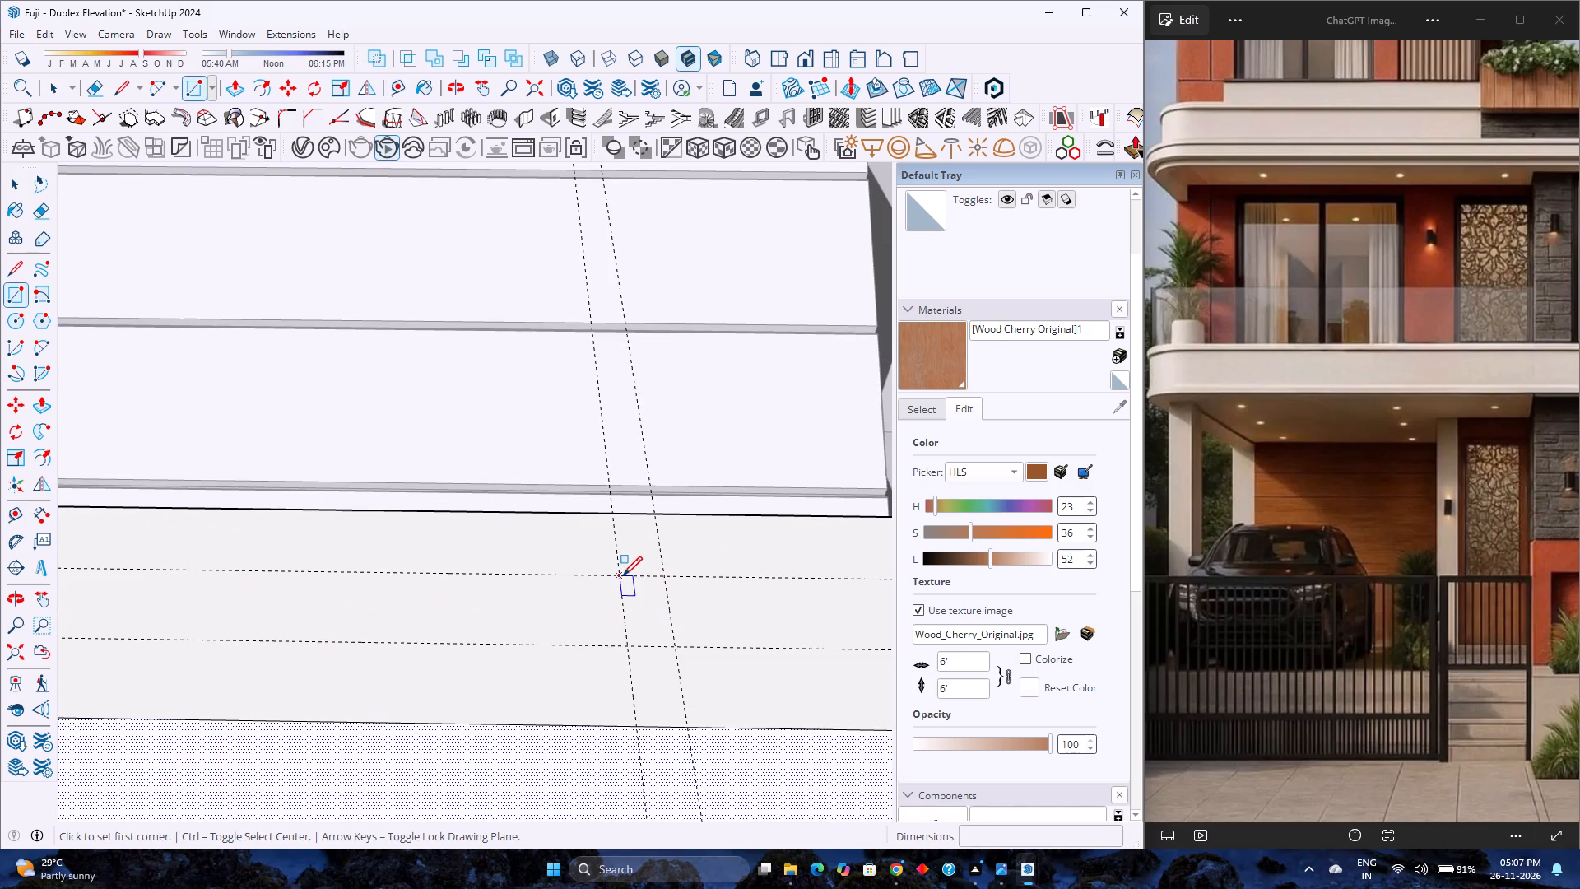
{"action": "left_click", "coordinate": [623, 575]}
{"action": "left_click", "coordinate": [672, 646]}
Make the small rectangle on the middle rail a component with the definition name 7.
{"action": "key", "text": "space"}
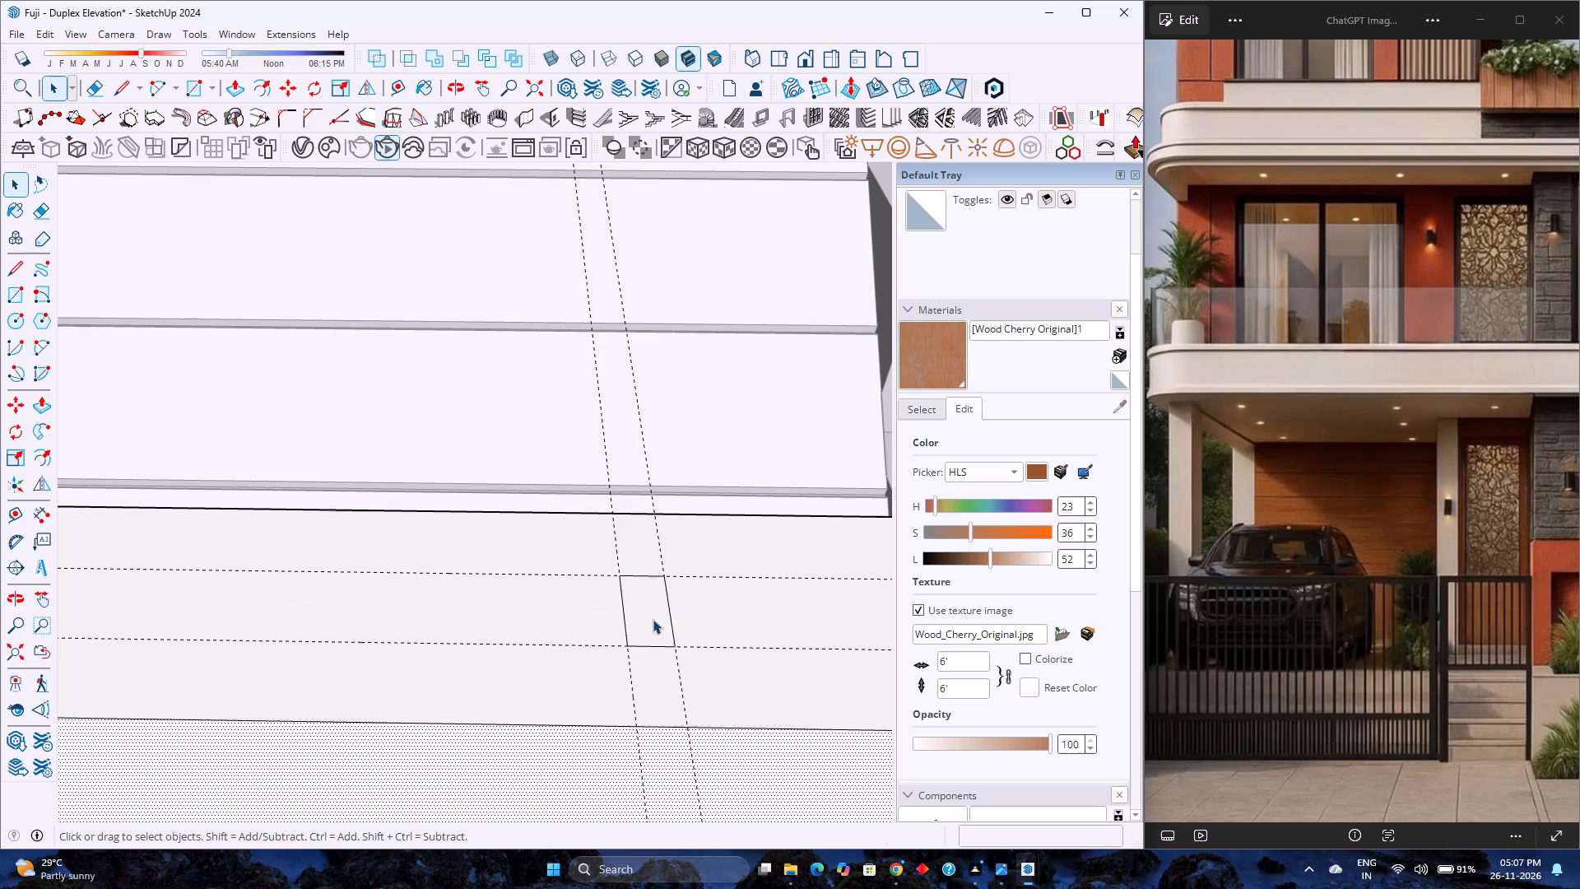
{"action": "double_click", "coordinate": [653, 619]}
{"action": "right_click", "coordinate": [653, 619]}
{"action": "left_click", "coordinate": [704, 258]}
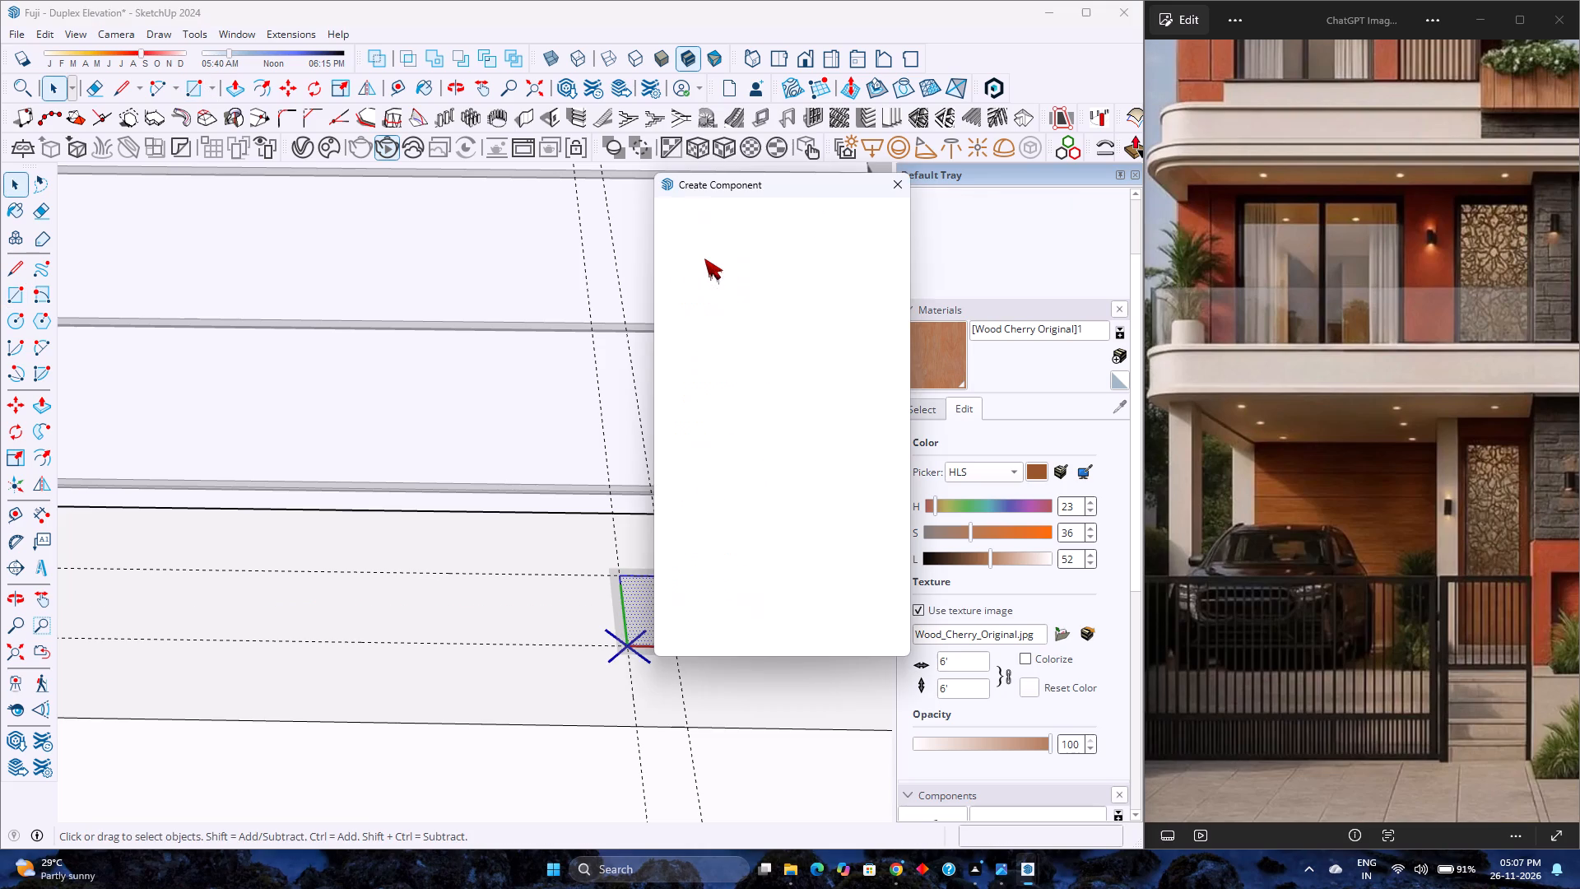
{"action": "key", "text": "7"}
{"action": "key", "text": "Return"}
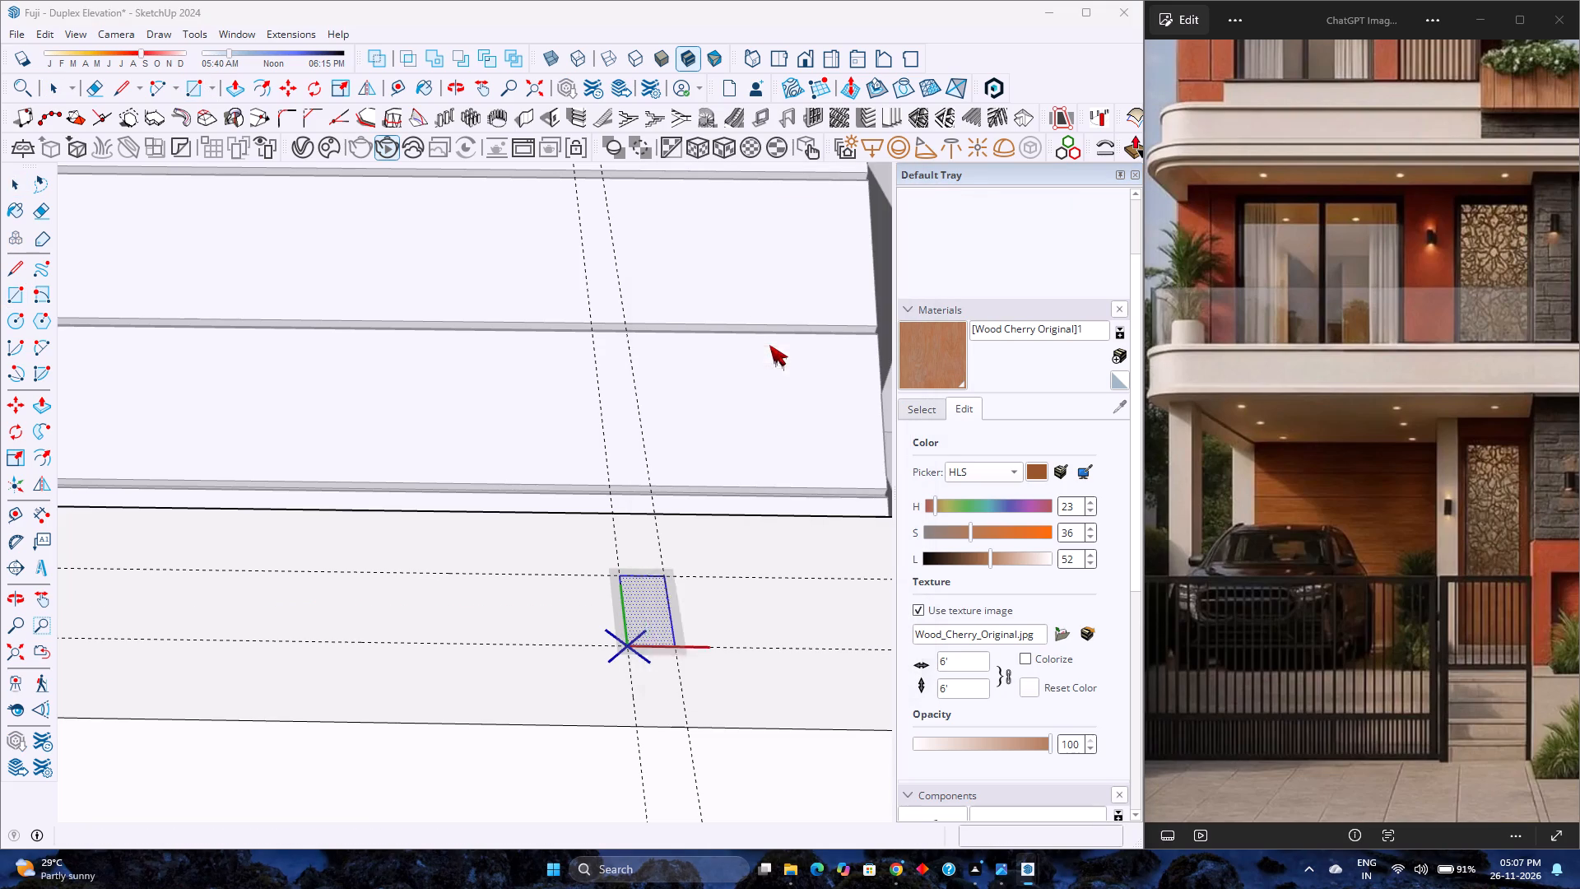
Copy component 7 about 3' 3 3/4" along the middle rail to the guide beside the middle post, dividing the span into 15 equal spaces.
{"action": "key", "text": "m"}
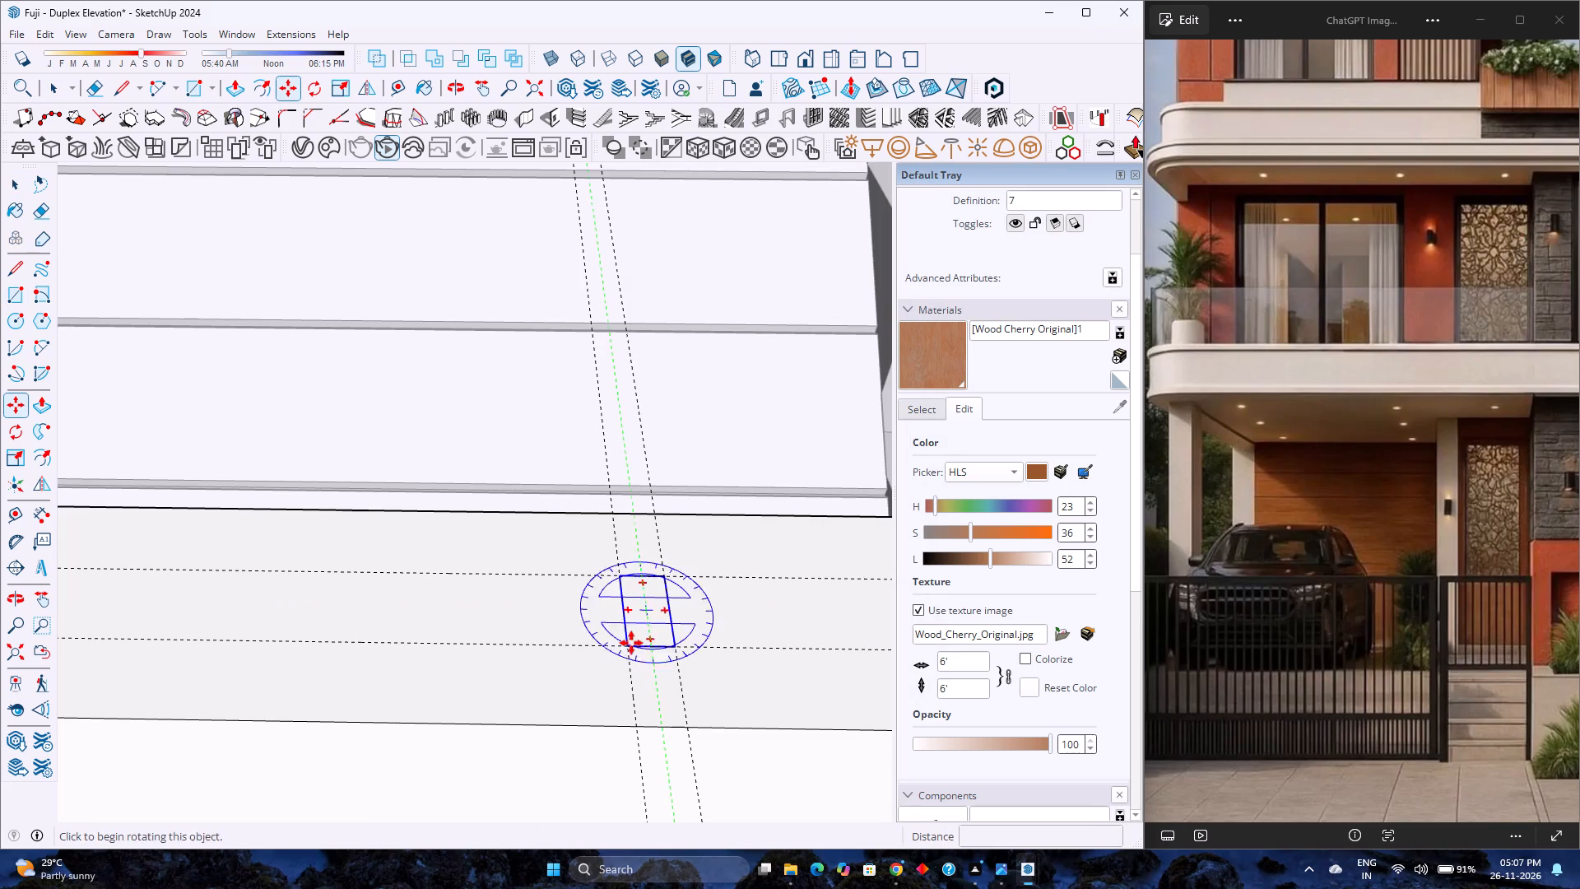
{"action": "left_click", "coordinate": [631, 645]}
{"action": "scroll", "coordinate": [631, 645], "scroll_direction": "down", "scroll_amount": 10}
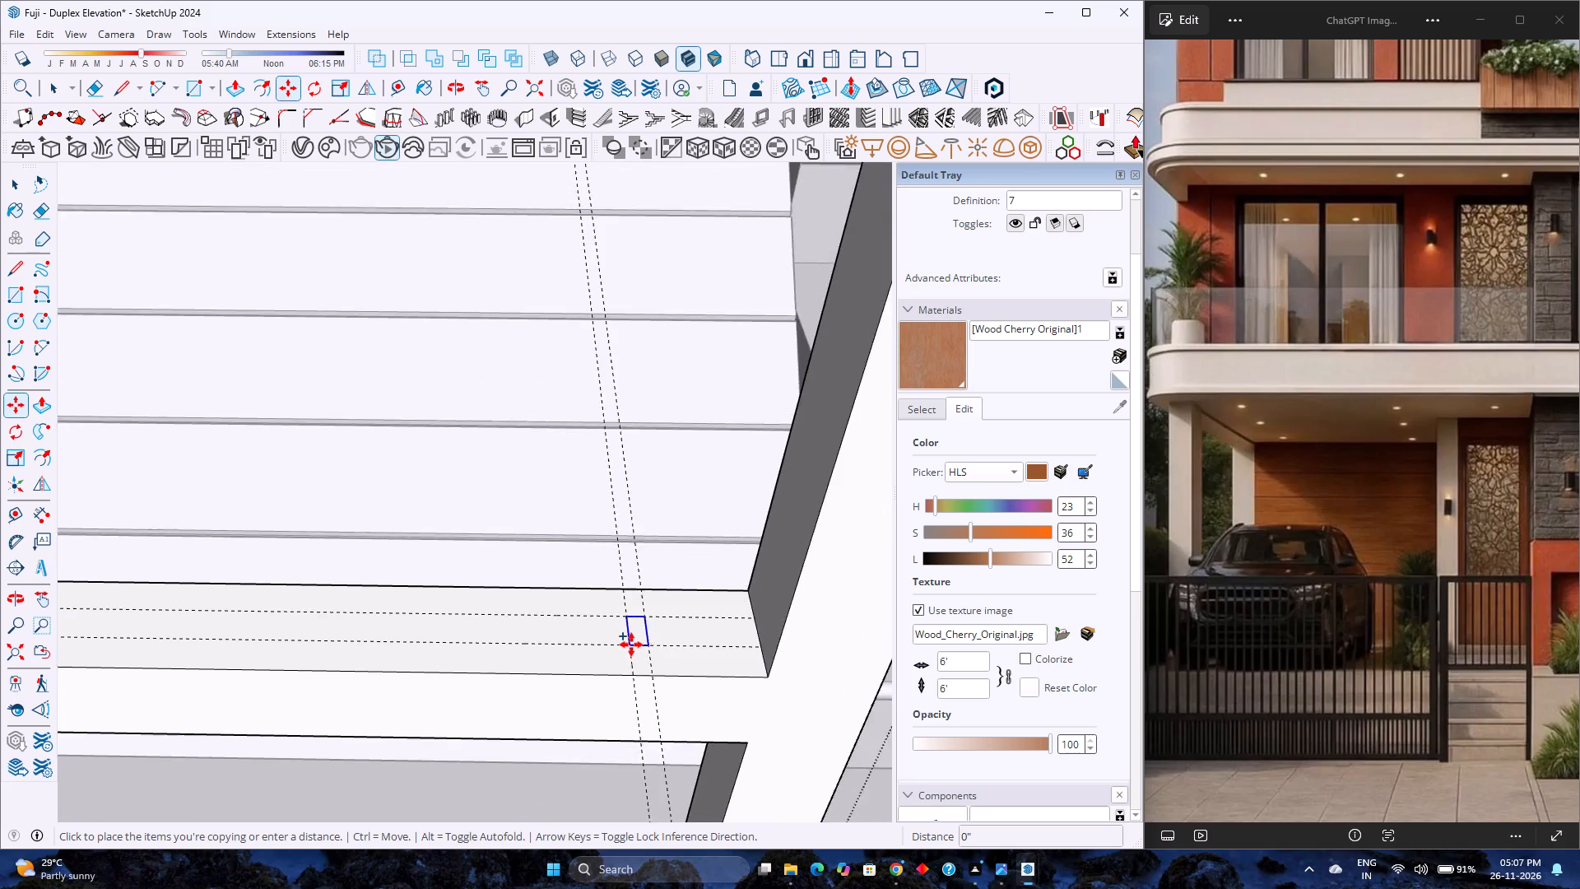
{"action": "scroll", "coordinate": [631, 645], "scroll_direction": "down", "scroll_amount": 16}
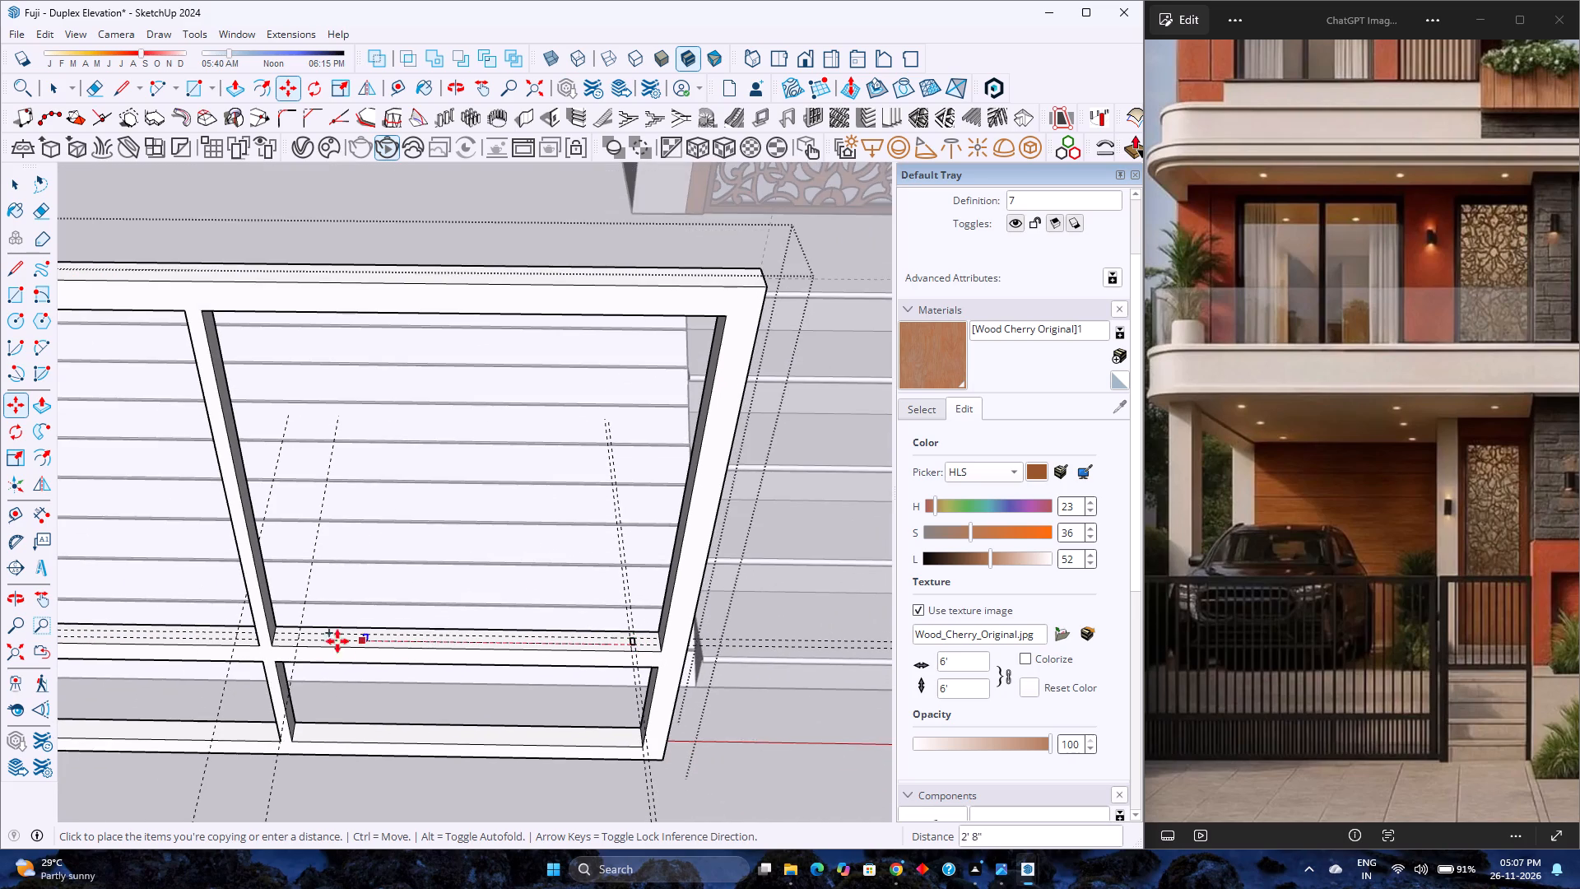
{"action": "scroll", "coordinate": [289, 641], "scroll_direction": "up", "scroll_amount": 11}
{"action": "left_click", "coordinate": [322, 637]}
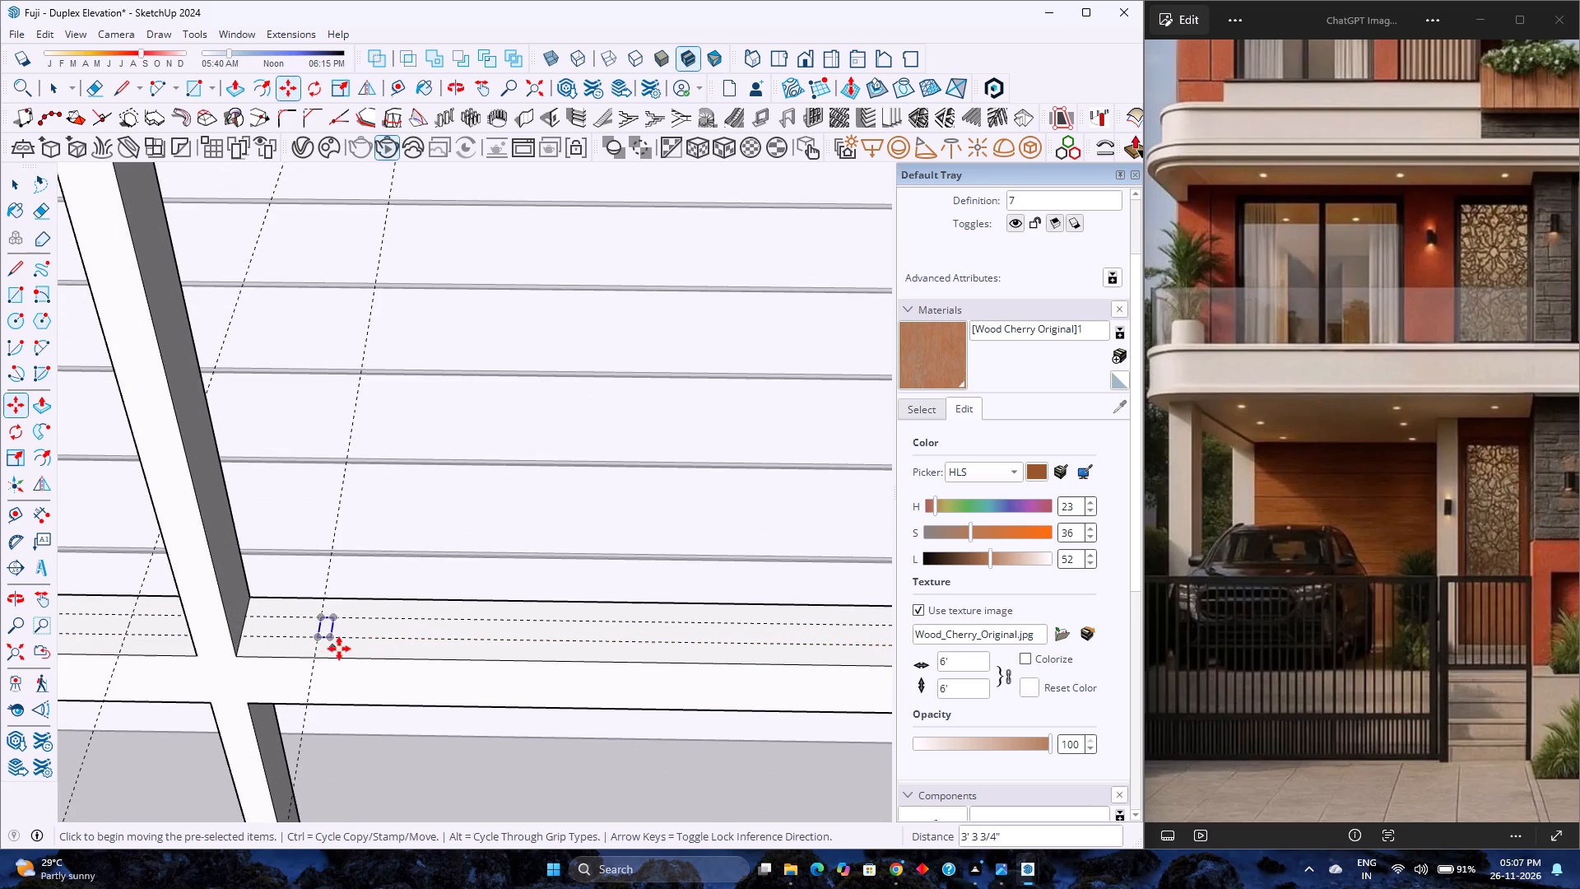
{"action": "scroll", "coordinate": [339, 649], "scroll_direction": "down", "scroll_amount": 9}
{"action": "type", "text": "/10"}
{"action": "key", "text": "Return"}
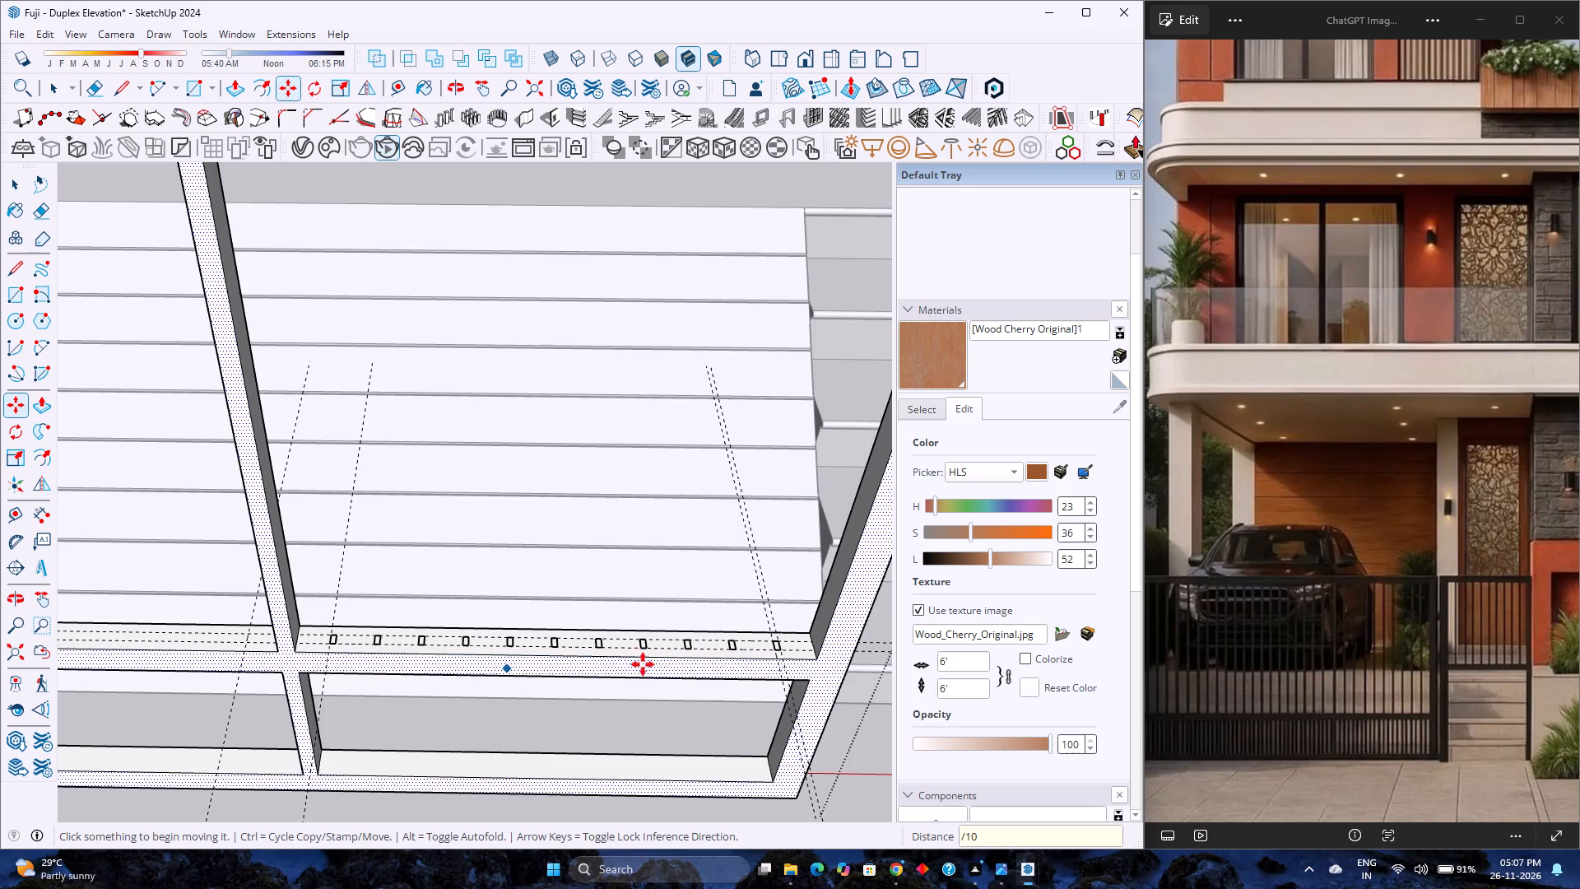
{"action": "key", "text": "slash"}
{"action": "type", "text": "15"}
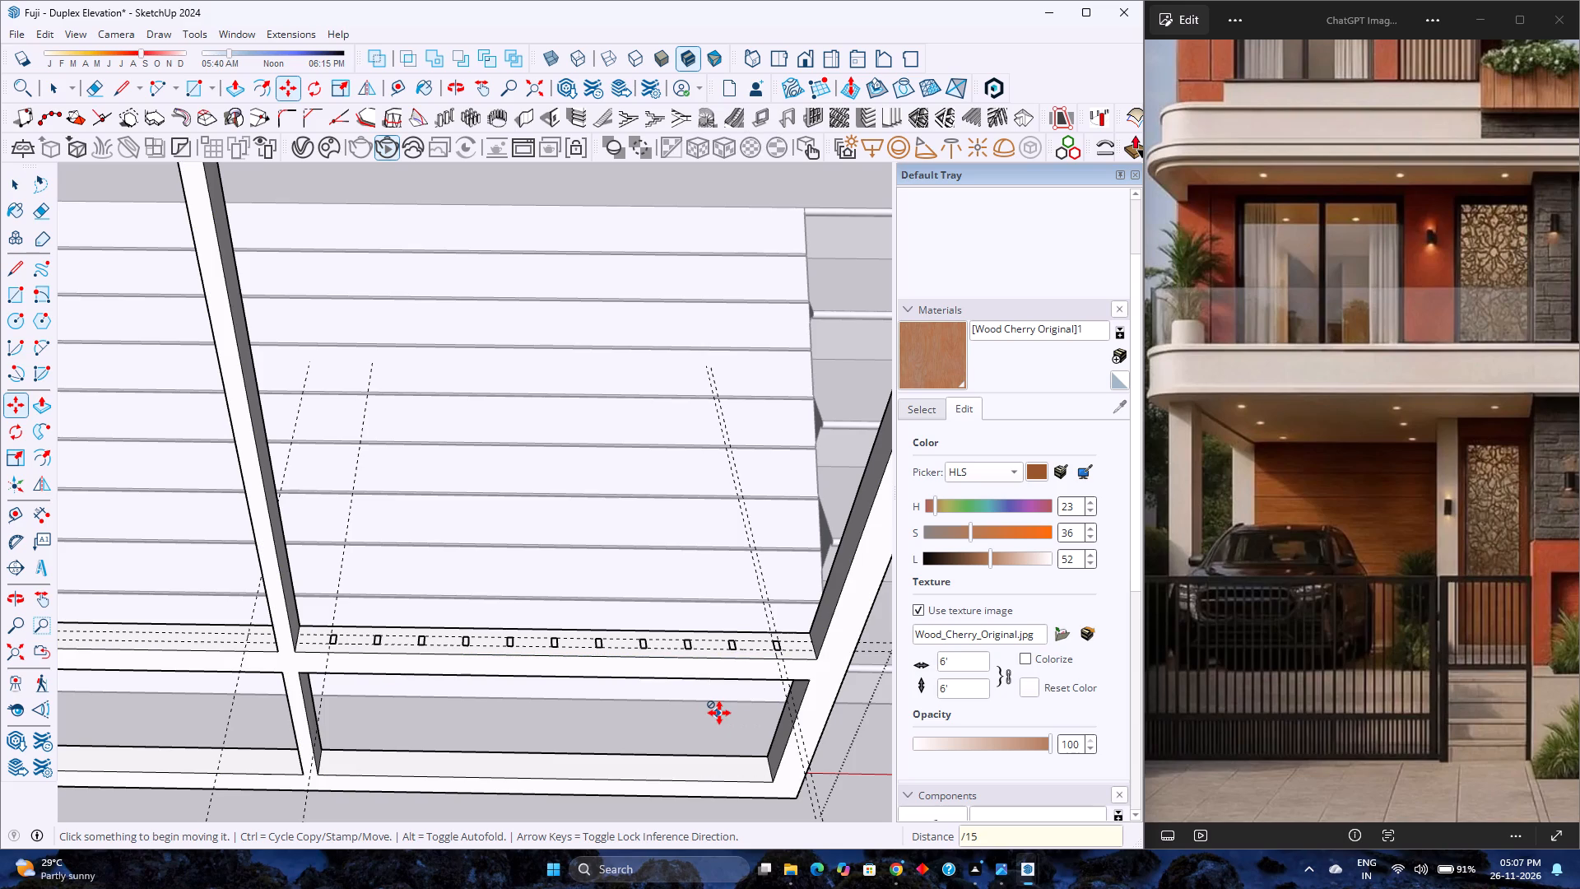
{"action": "key", "text": "Return"}
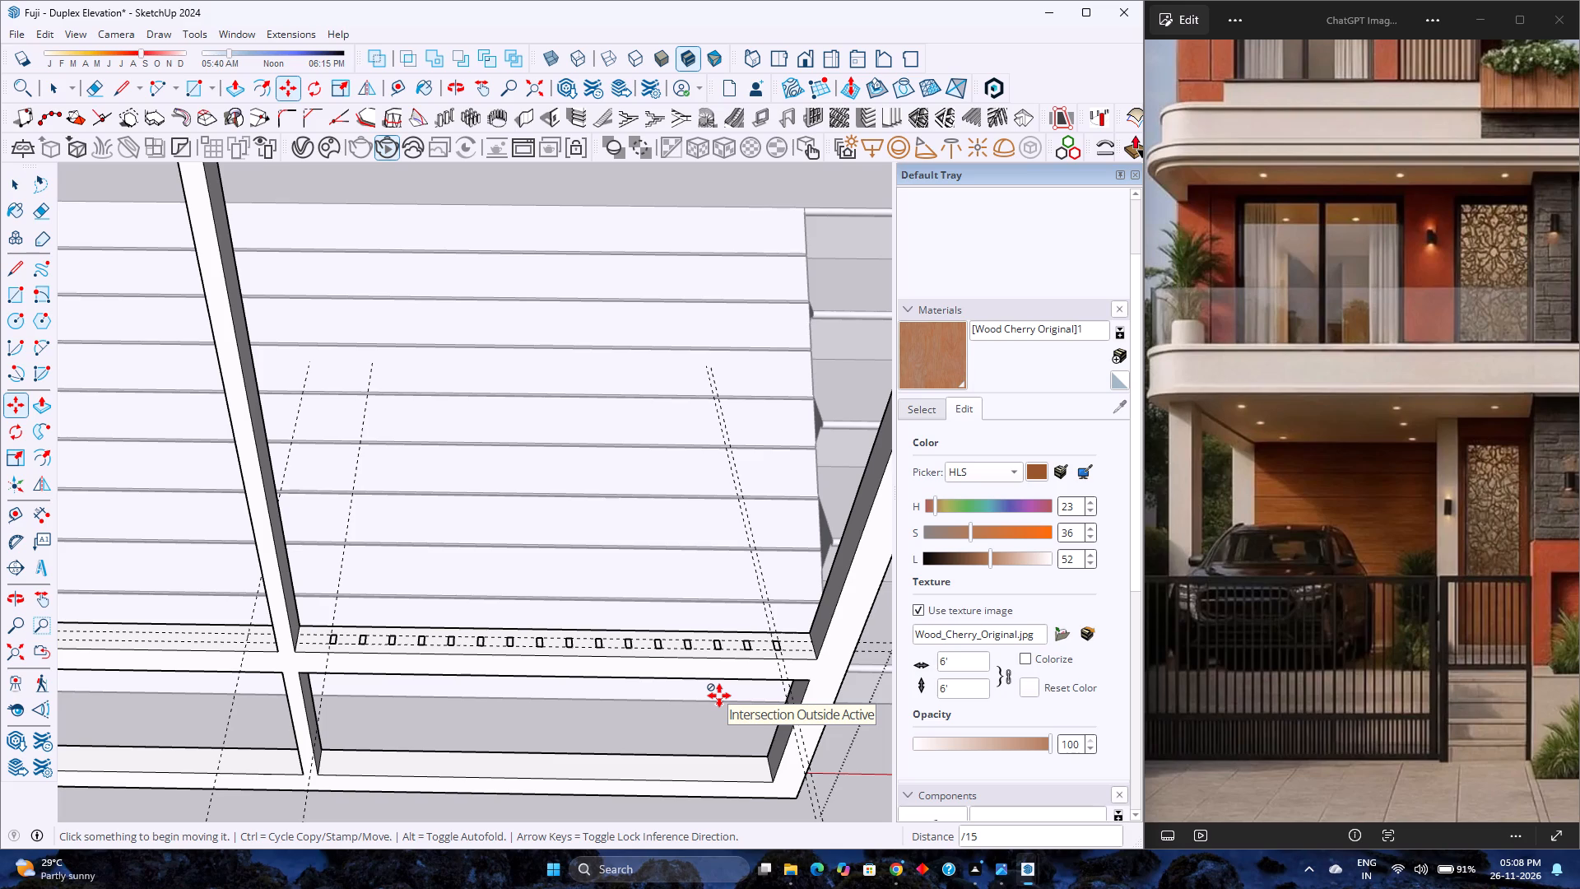
{"action": "key", "text": "space"}
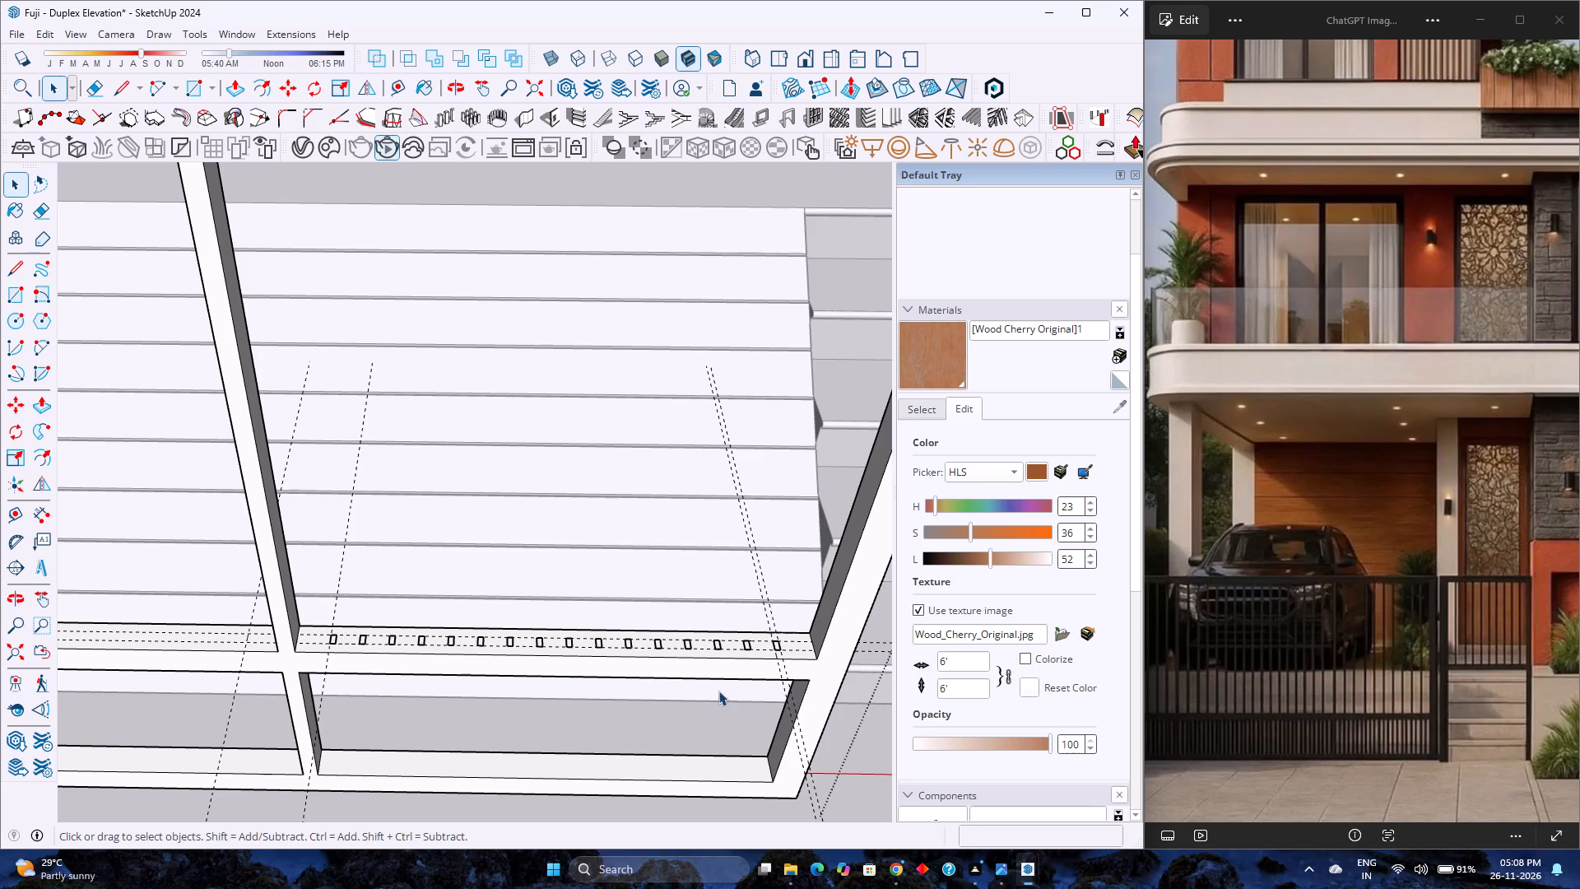
Copy the small rectangle component at the right bay's far end about 3' 11 3/4" to the guide just left of the middle post.
{"action": "scroll", "coordinate": [721, 672], "scroll_direction": "down", "scroll_amount": 17}
{"action": "scroll", "coordinate": [728, 674], "scroll_direction": "down", "scroll_amount": 5}
{"action": "scroll", "coordinate": [758, 649], "scroll_direction": "up", "scroll_amount": 19}
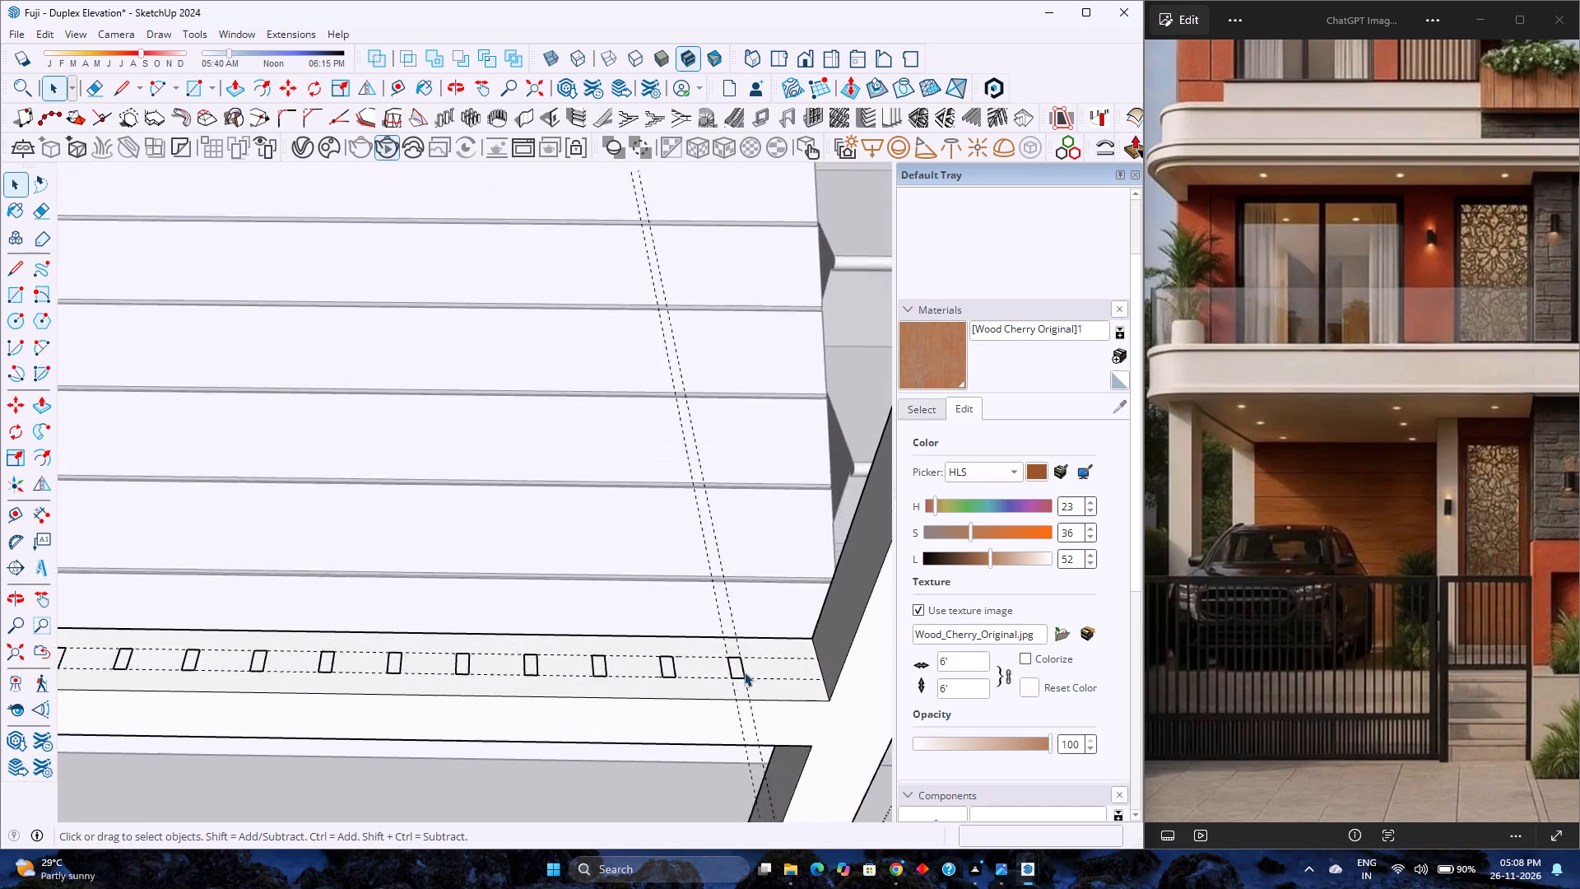
{"action": "scroll", "coordinate": [744, 672], "scroll_direction": "up", "scroll_amount": 6}
{"action": "double_click", "coordinate": [736, 675]}
{"action": "key", "text": "Escape"}
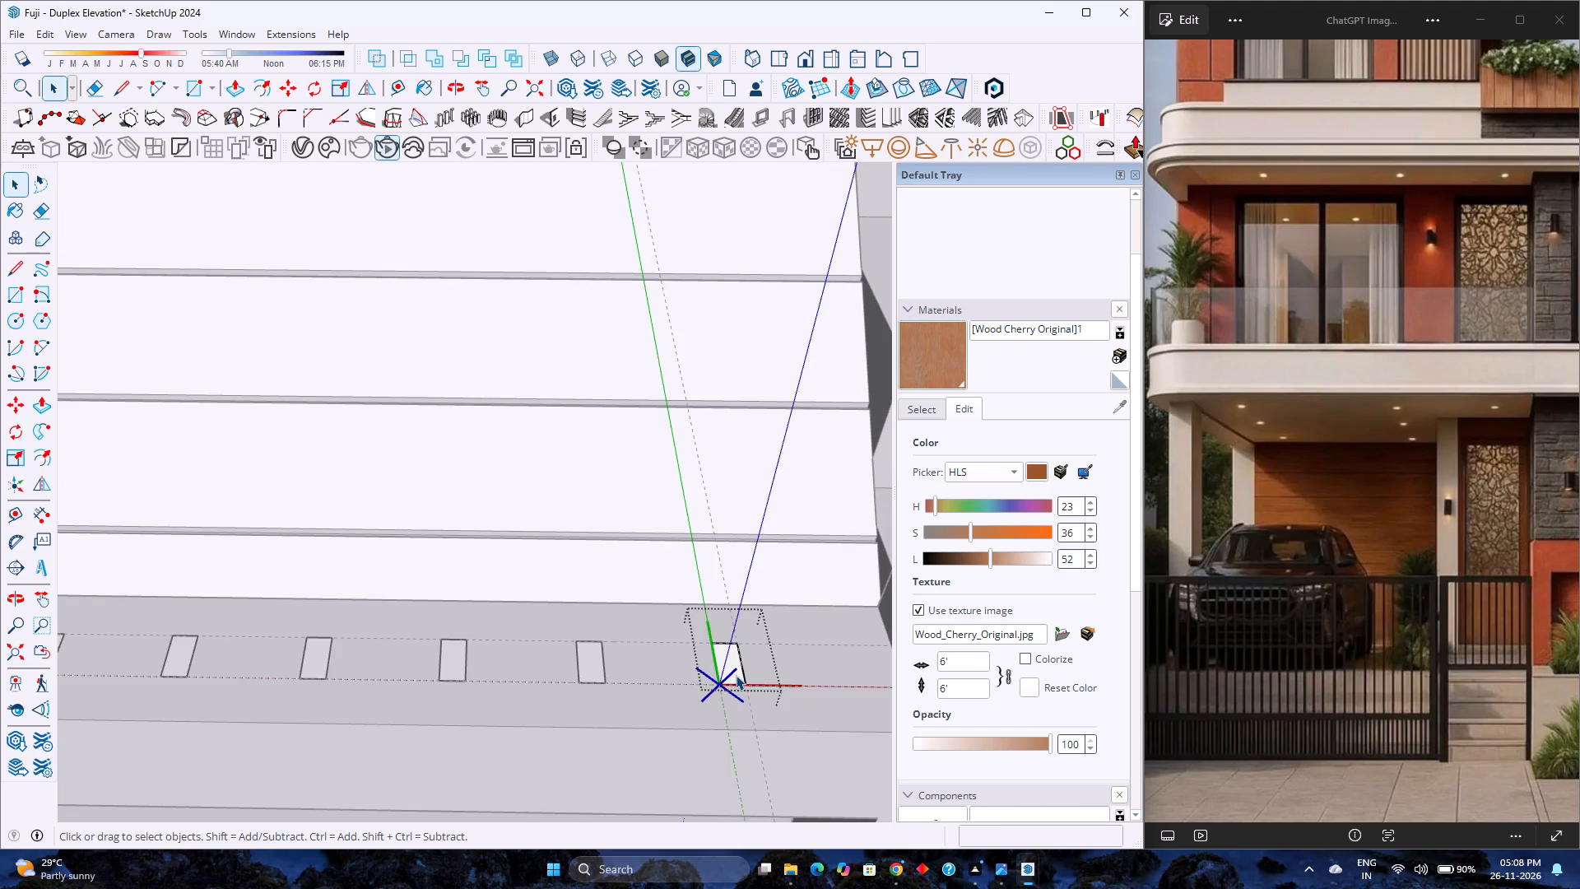
{"action": "left_click", "coordinate": [737, 675]}
{"action": "key", "text": "m"}
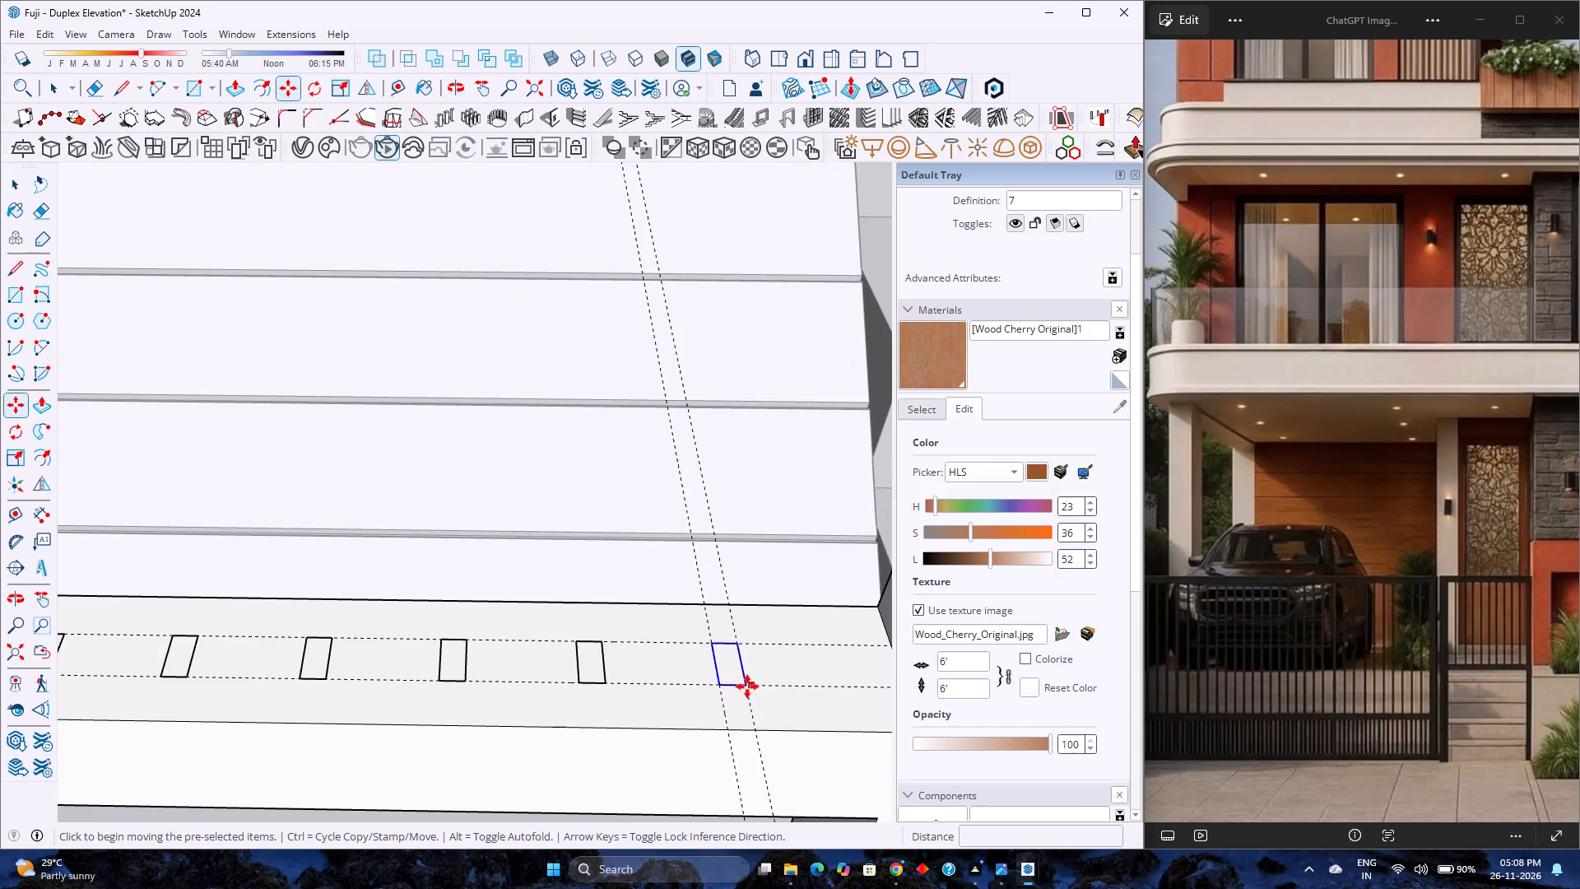
{"action": "left_click", "coordinate": [746, 687]}
{"action": "scroll", "coordinate": [732, 687], "scroll_direction": "down", "scroll_amount": 18}
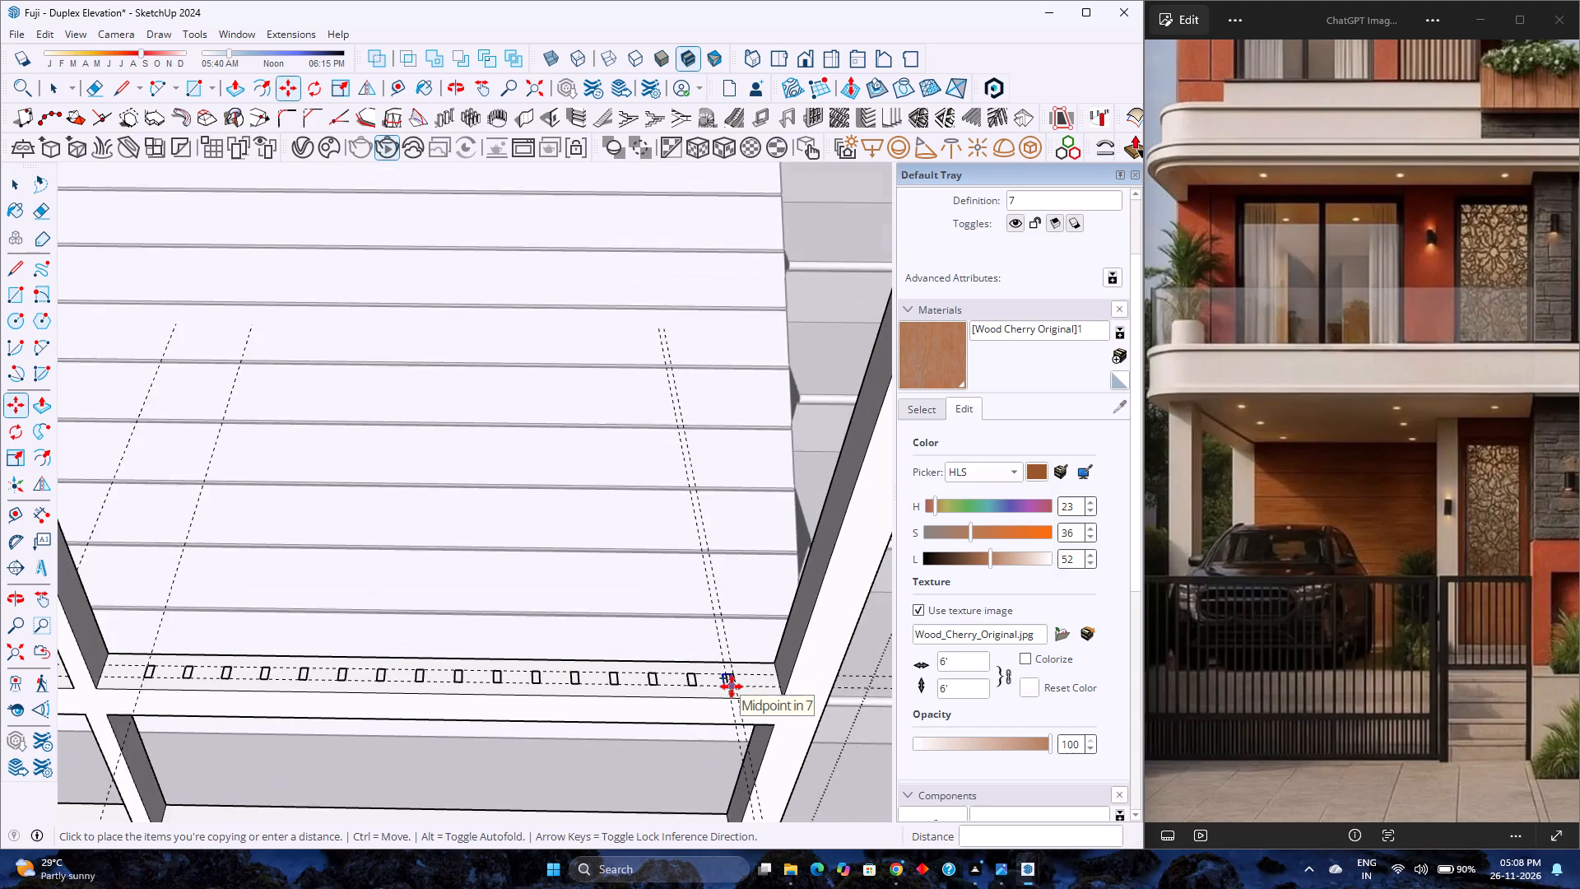
{"action": "scroll", "coordinate": [732, 687], "scroll_direction": "down", "scroll_amount": 15}
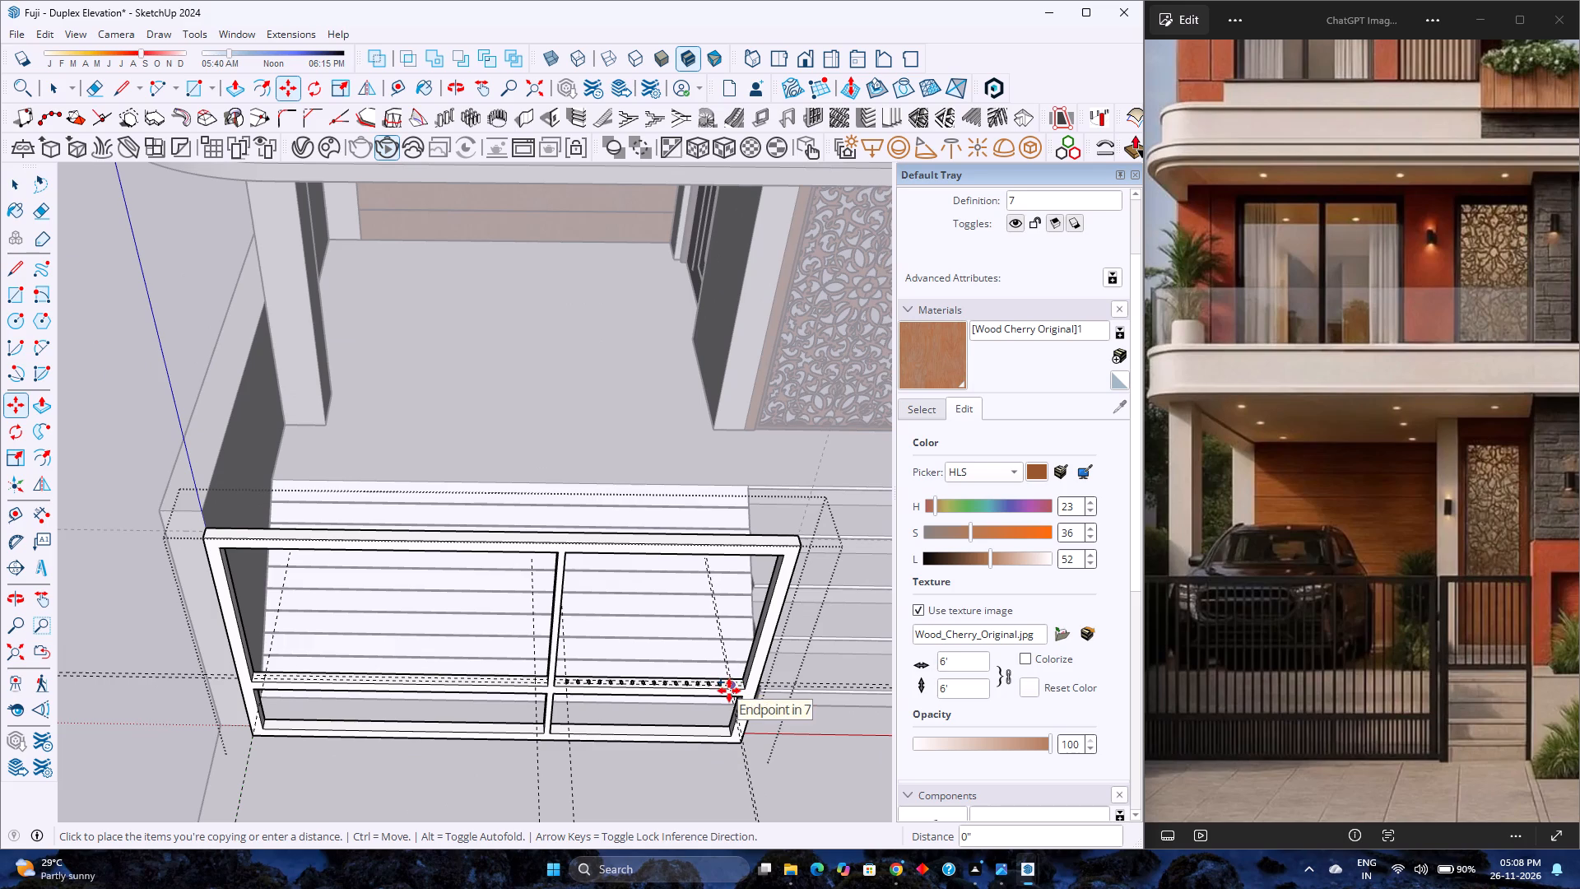
{"action": "scroll", "coordinate": [725, 693], "scroll_direction": "up", "scroll_amount": 3}
{"action": "scroll", "coordinate": [725, 693], "scroll_direction": "down", "scroll_amount": 3}
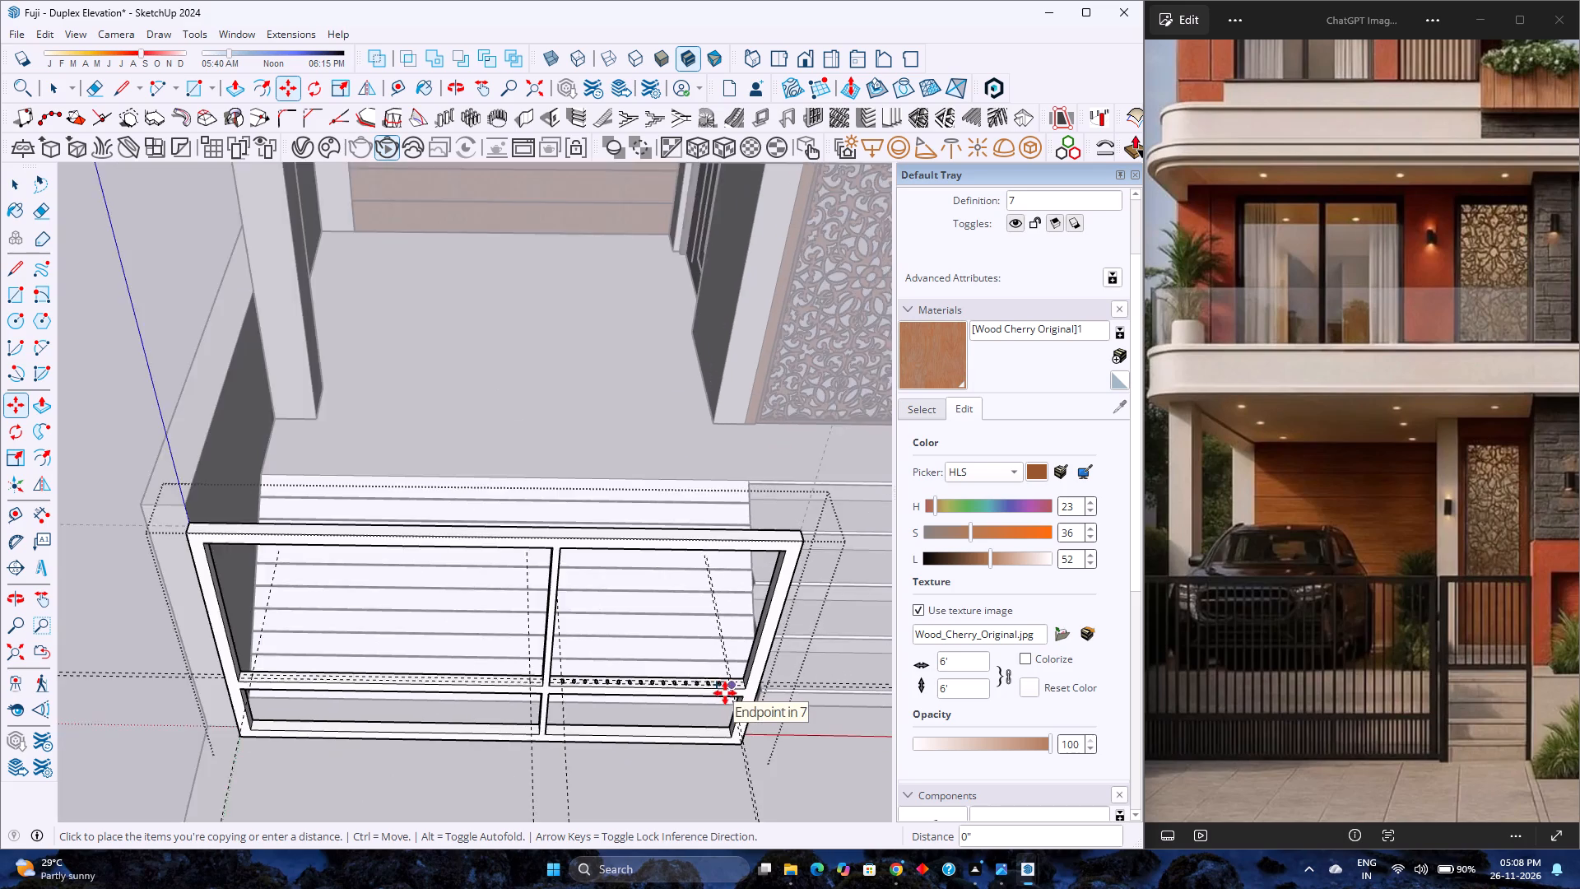
{"action": "scroll", "coordinate": [725, 693], "scroll_direction": "up", "scroll_amount": 3}
{"action": "scroll", "coordinate": [725, 693], "scroll_direction": "down", "scroll_amount": 4}
{"action": "scroll", "coordinate": [725, 693], "scroll_direction": "up", "scroll_amount": 4}
{"action": "scroll", "coordinate": [725, 693], "scroll_direction": "down", "scroll_amount": 3}
{"action": "scroll", "coordinate": [725, 693], "scroll_direction": "up", "scroll_amount": 3}
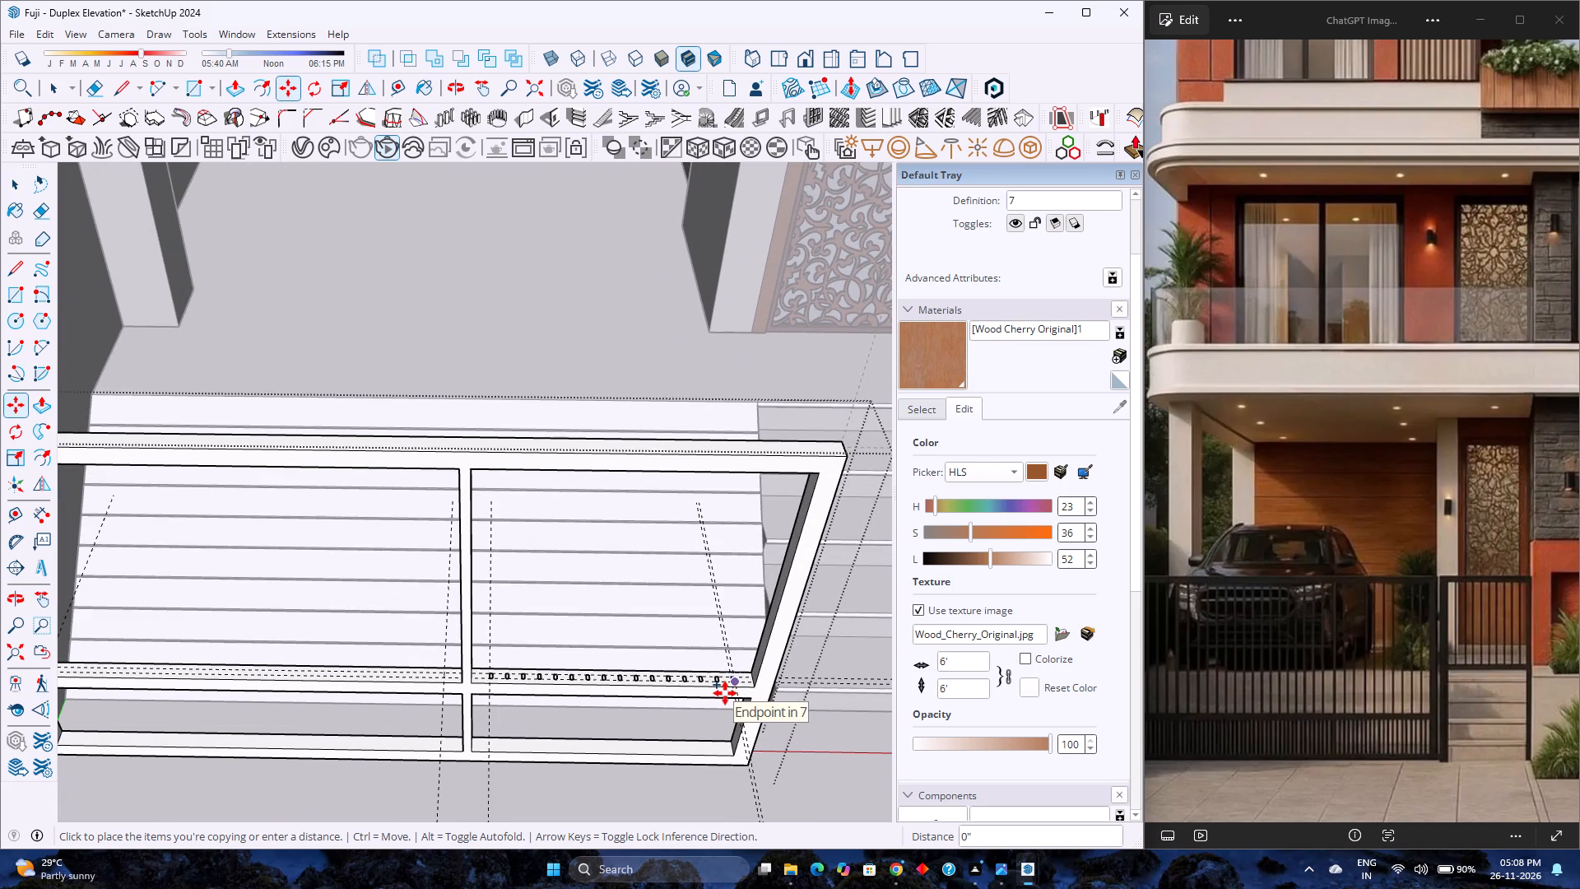
{"action": "scroll", "coordinate": [588, 701], "scroll_direction": "up", "scroll_amount": 3}
{"action": "scroll", "coordinate": [588, 701], "scroll_direction": "down", "scroll_amount": 4}
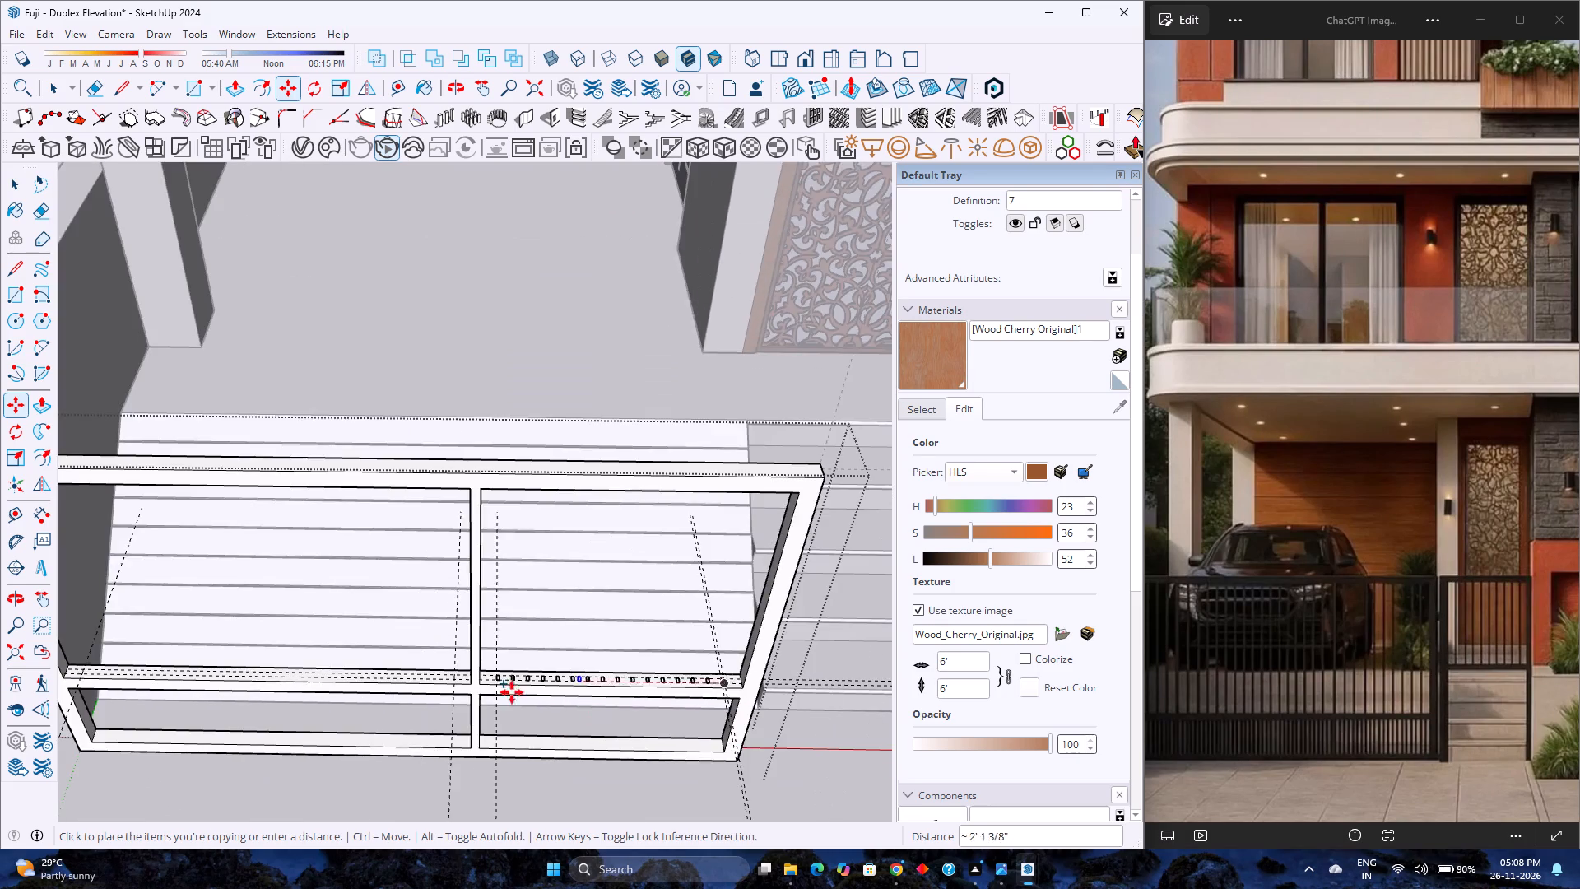
{"action": "scroll", "coordinate": [372, 680], "scroll_direction": "up", "scroll_amount": 12}
{"action": "scroll", "coordinate": [538, 689], "scroll_direction": "up", "scroll_amount": 6}
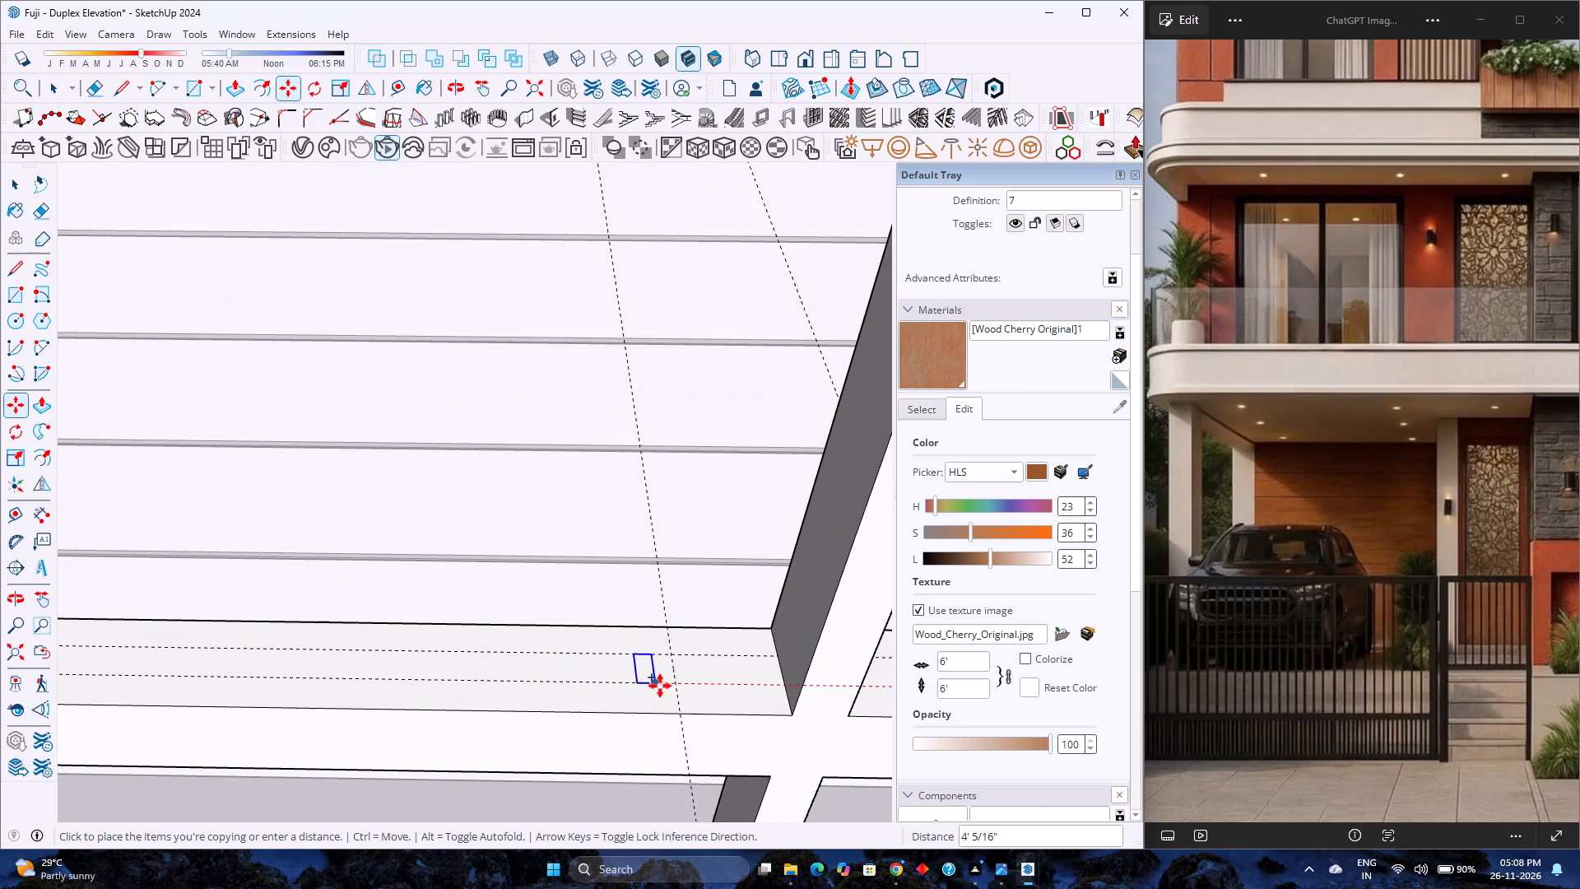
{"action": "left_click", "coordinate": [674, 682]}
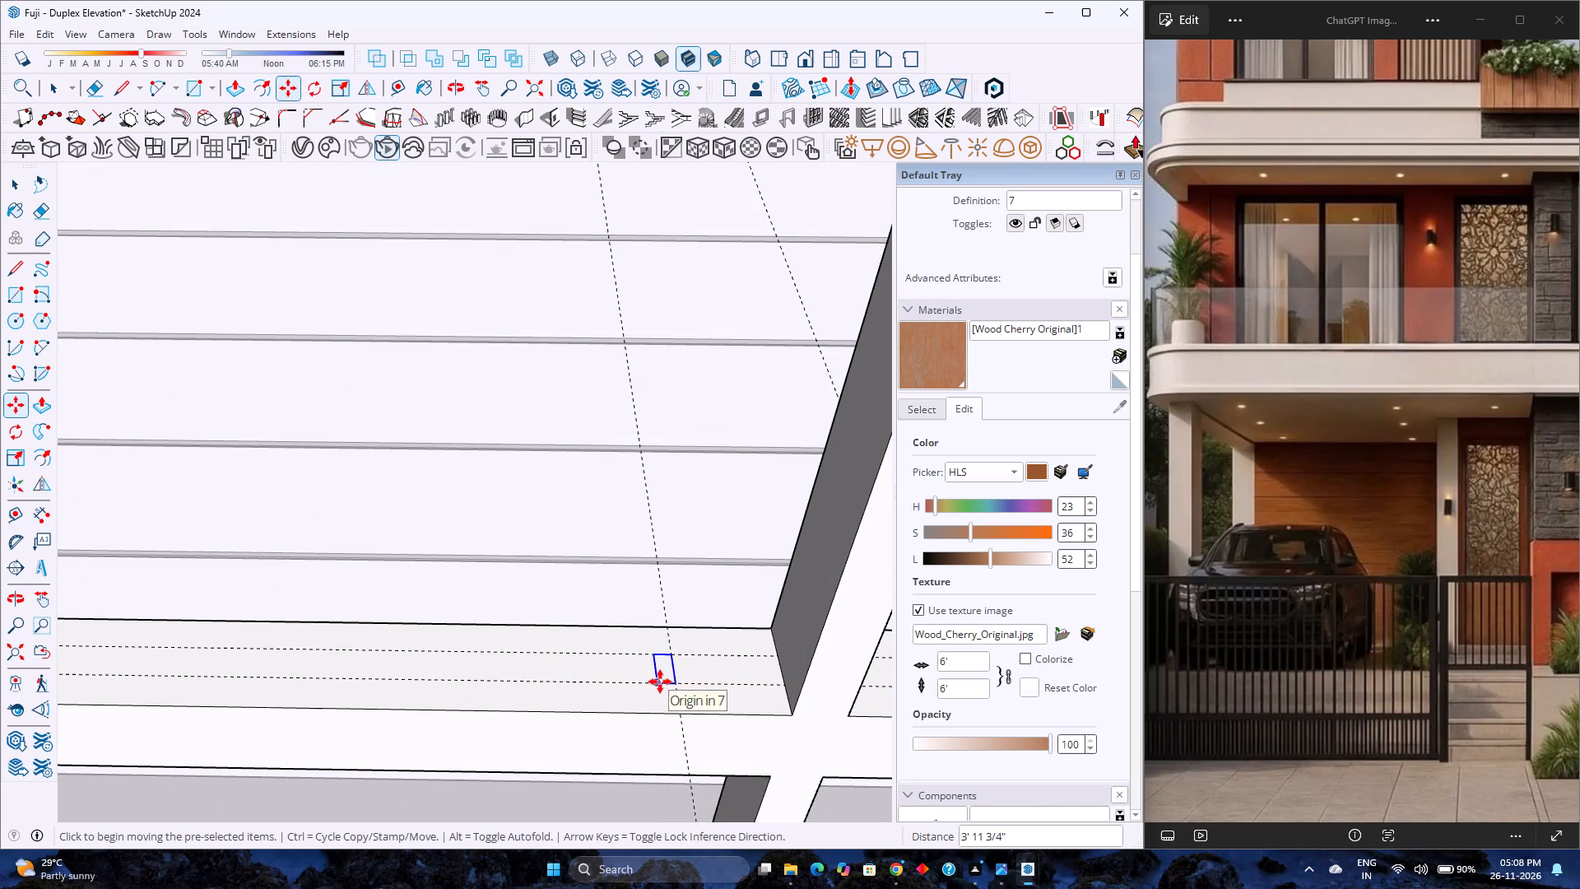
Copy the left bay's rectangle component about 5' 5 3/4" to the guide near the left end post, dividing the span into 30 equal spaces.
{"action": "left_click", "coordinate": [660, 682]}
{"action": "scroll", "coordinate": [636, 682], "scroll_direction": "down", "scroll_amount": 16}
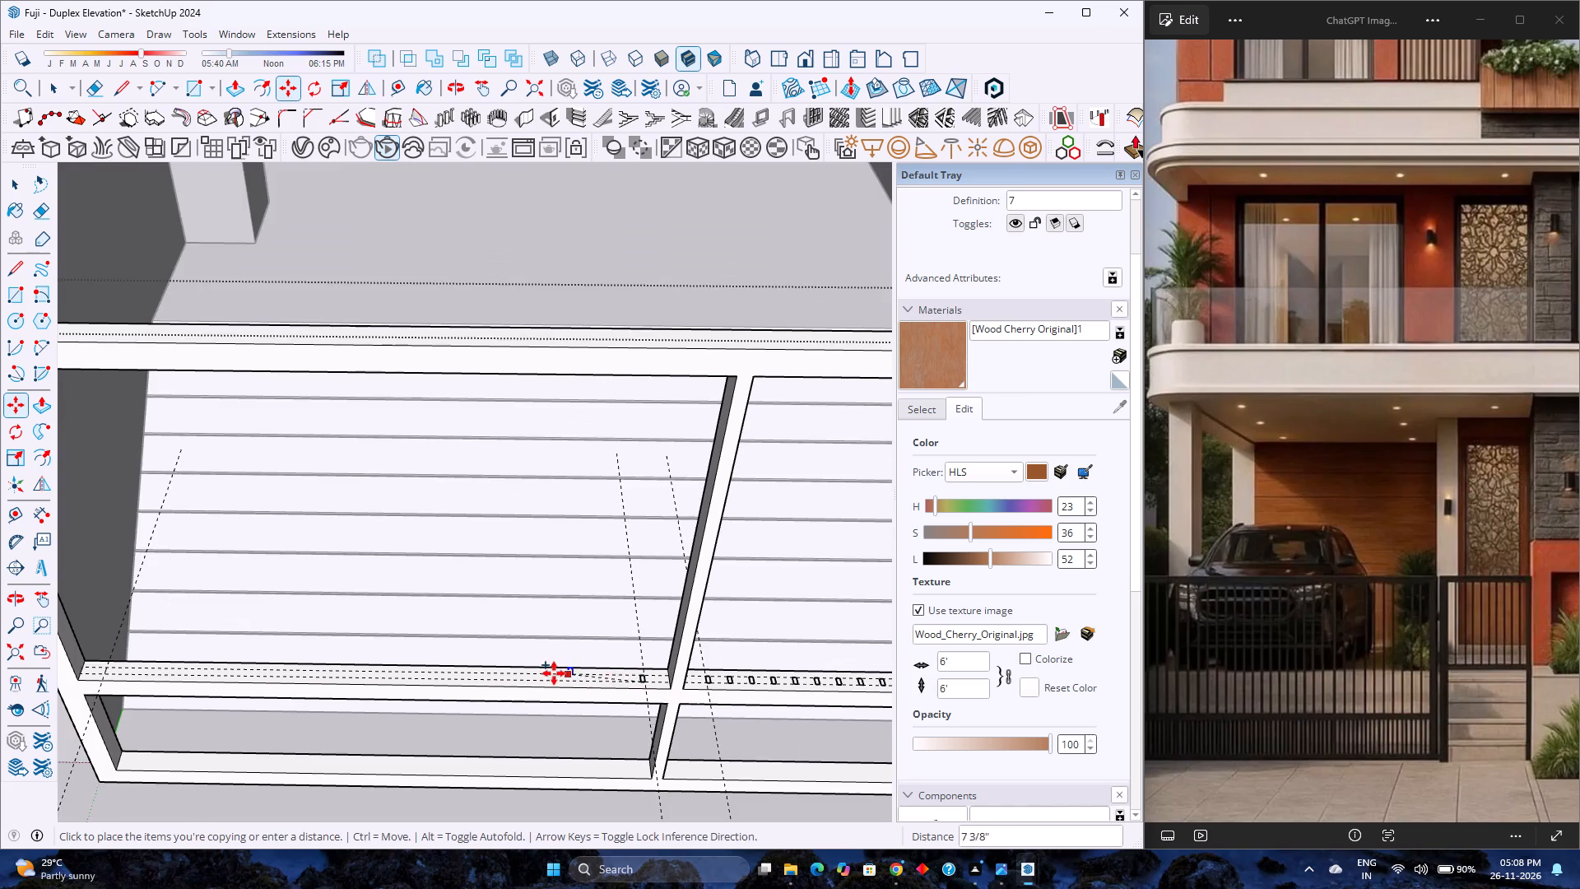
{"action": "middle_click_drag", "start_coordinate": [554, 673], "coordinate": [920, 696], "text": "shift"}
{"action": "middle_click", "coordinate": [920, 696], "text": "shift"}
{"action": "scroll", "coordinate": [547, 683], "scroll_direction": "up", "scroll_amount": 4}
{"action": "scroll", "coordinate": [462, 699], "scroll_direction": "up", "scroll_amount": 1}
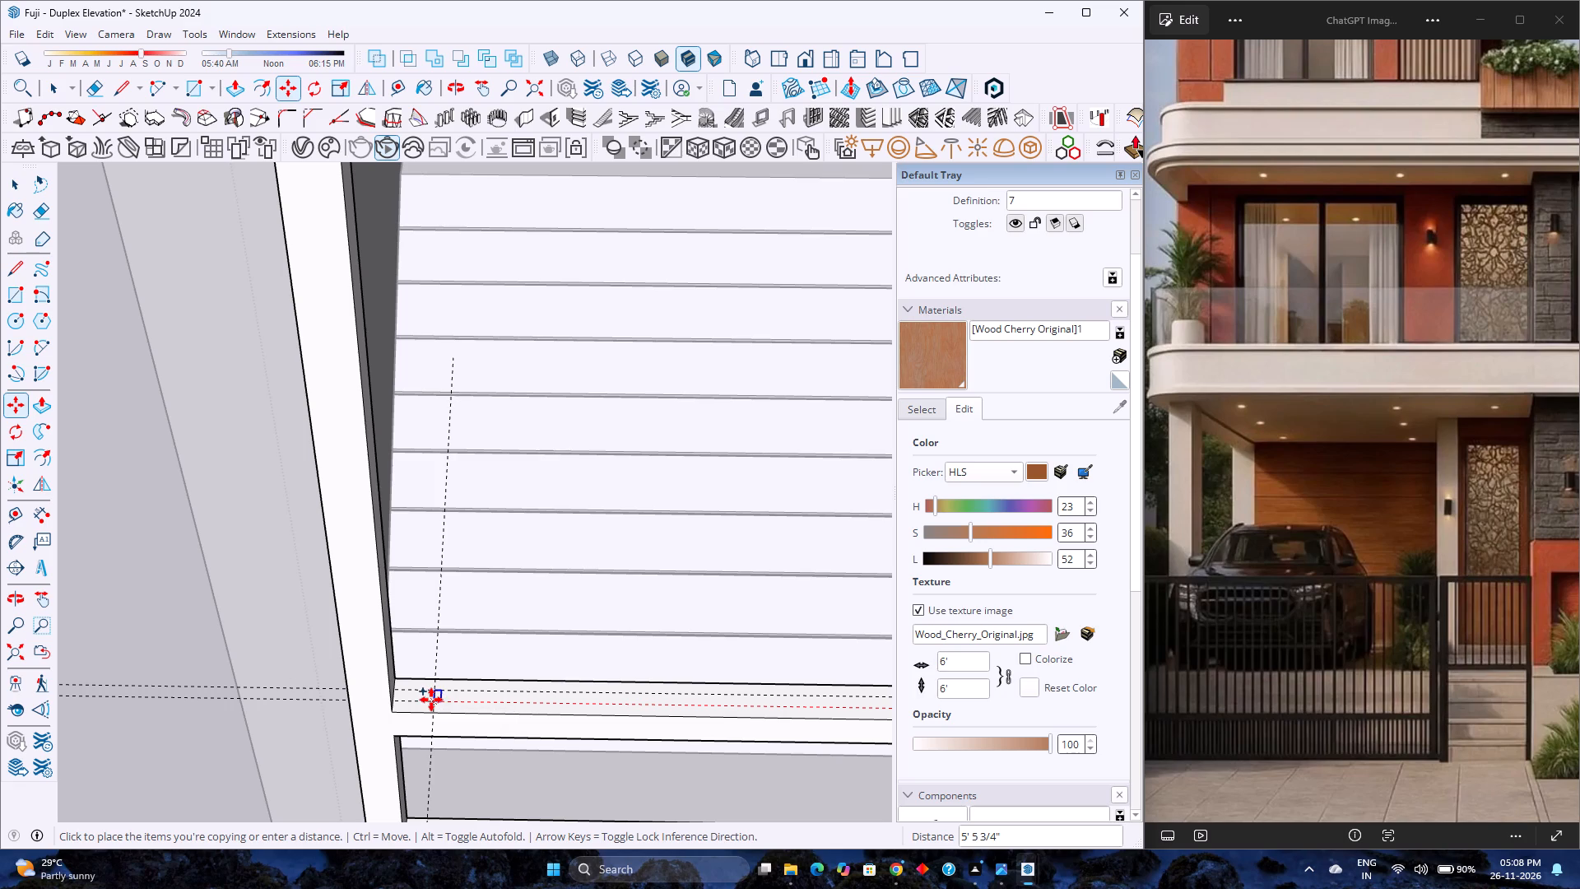
{"action": "left_click", "coordinate": [431, 700]}
{"action": "scroll", "coordinate": [430, 700], "scroll_direction": "down", "scroll_amount": 13}
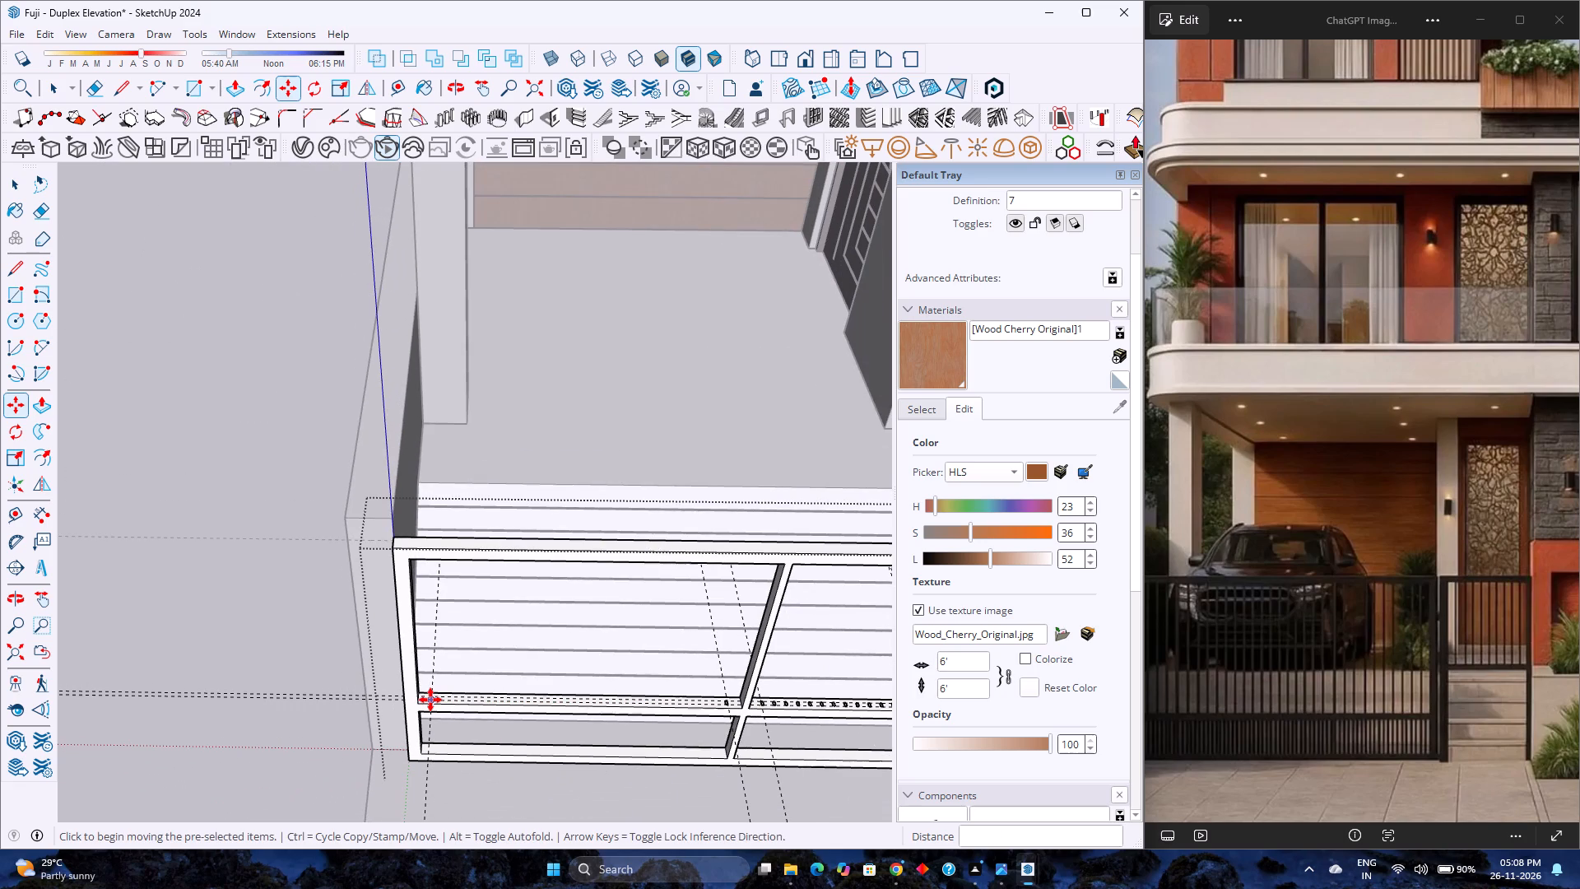
{"action": "type", "text": "/30"}
{"action": "key", "text": "Return"}
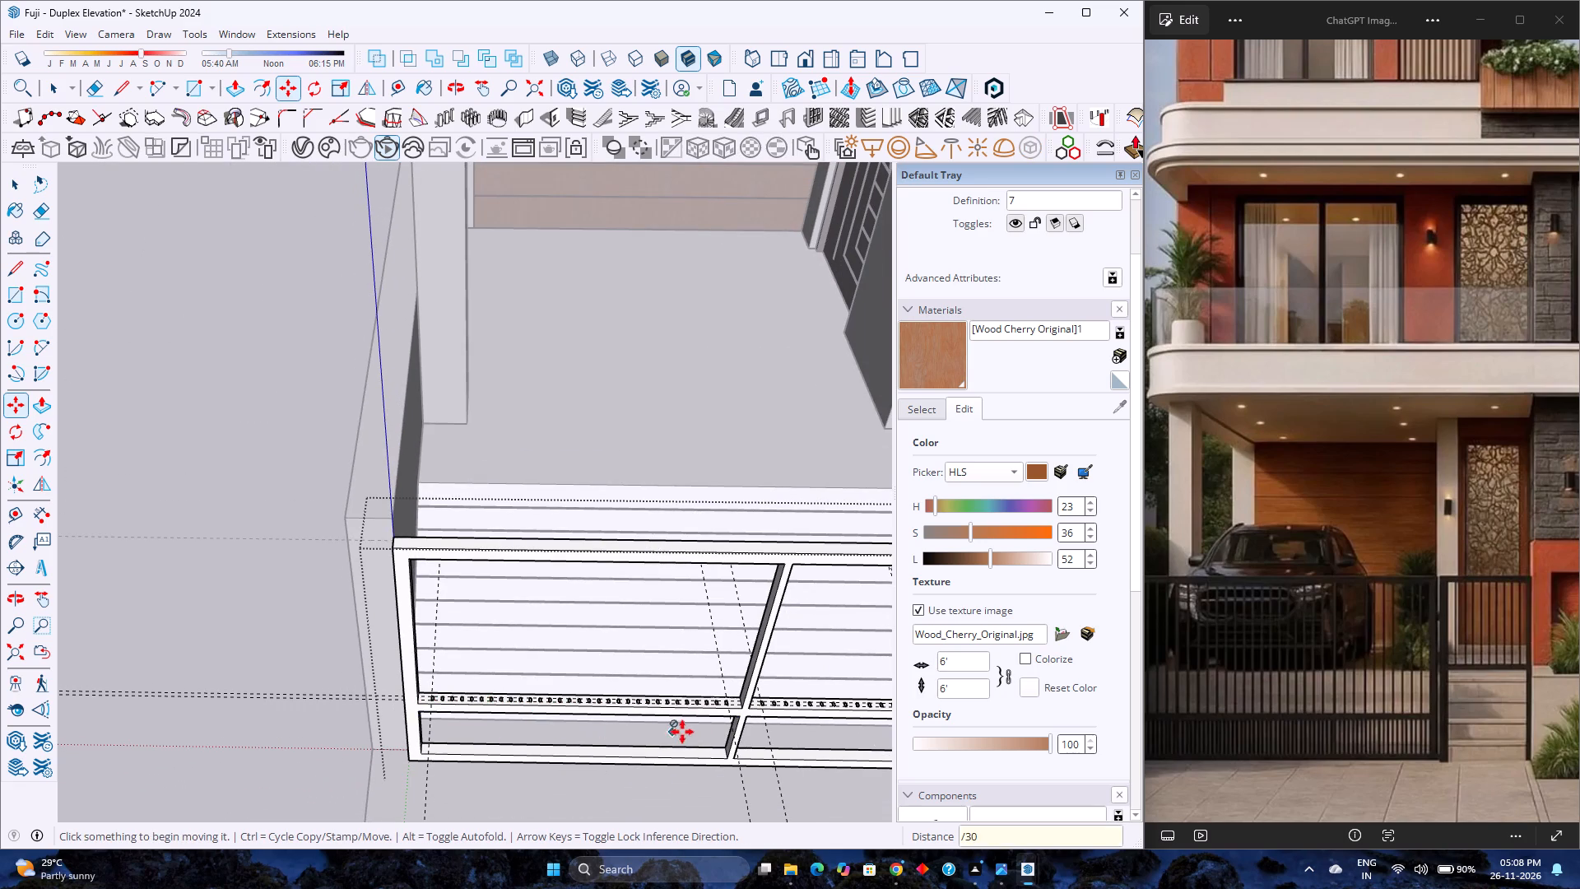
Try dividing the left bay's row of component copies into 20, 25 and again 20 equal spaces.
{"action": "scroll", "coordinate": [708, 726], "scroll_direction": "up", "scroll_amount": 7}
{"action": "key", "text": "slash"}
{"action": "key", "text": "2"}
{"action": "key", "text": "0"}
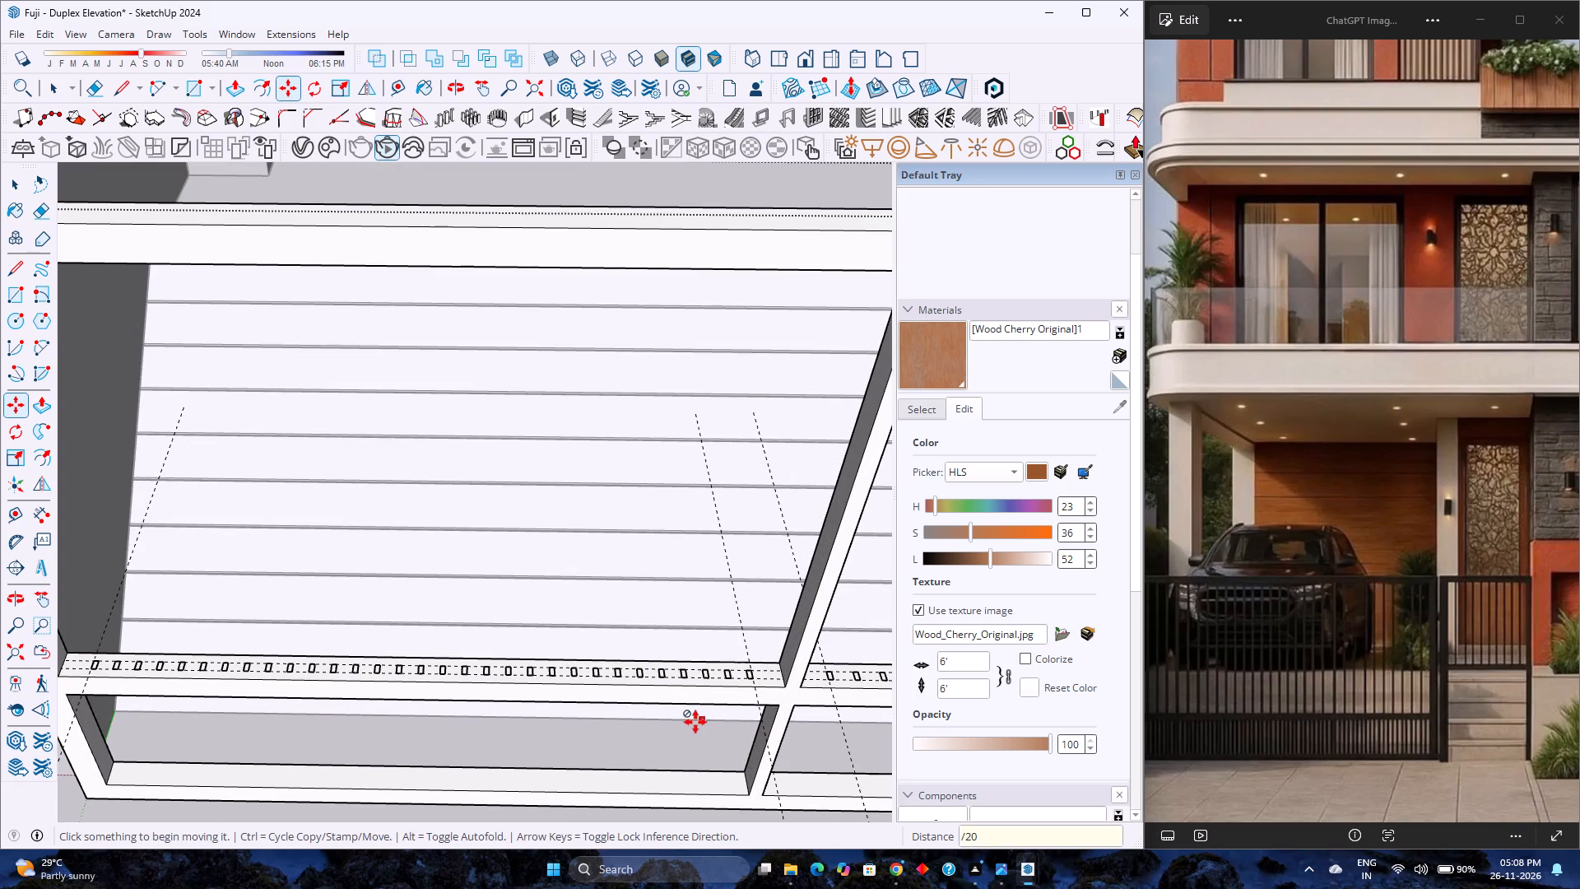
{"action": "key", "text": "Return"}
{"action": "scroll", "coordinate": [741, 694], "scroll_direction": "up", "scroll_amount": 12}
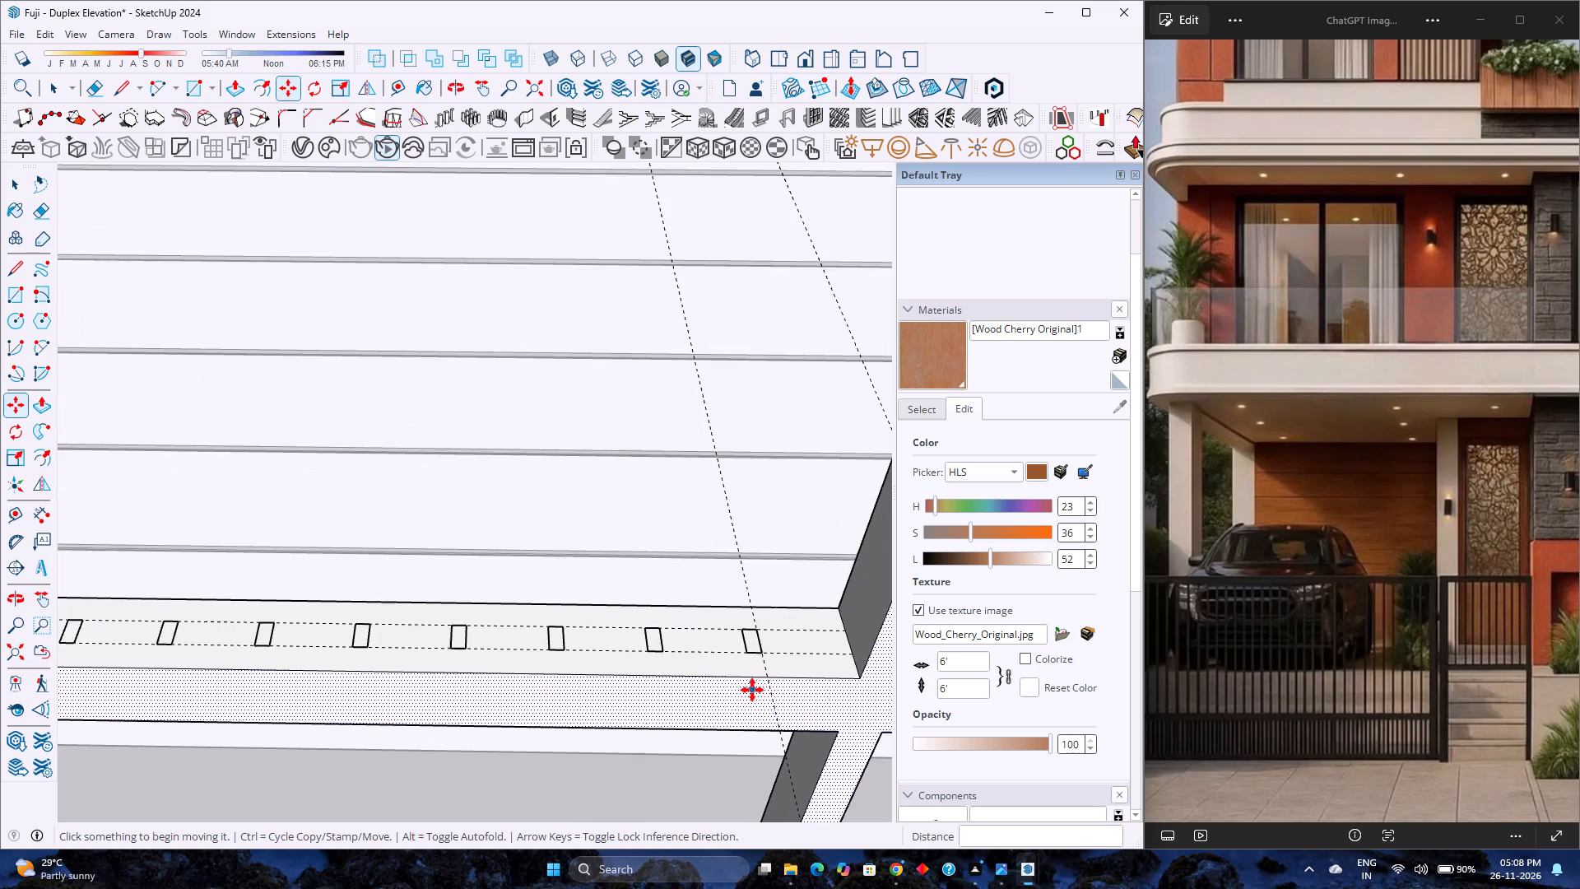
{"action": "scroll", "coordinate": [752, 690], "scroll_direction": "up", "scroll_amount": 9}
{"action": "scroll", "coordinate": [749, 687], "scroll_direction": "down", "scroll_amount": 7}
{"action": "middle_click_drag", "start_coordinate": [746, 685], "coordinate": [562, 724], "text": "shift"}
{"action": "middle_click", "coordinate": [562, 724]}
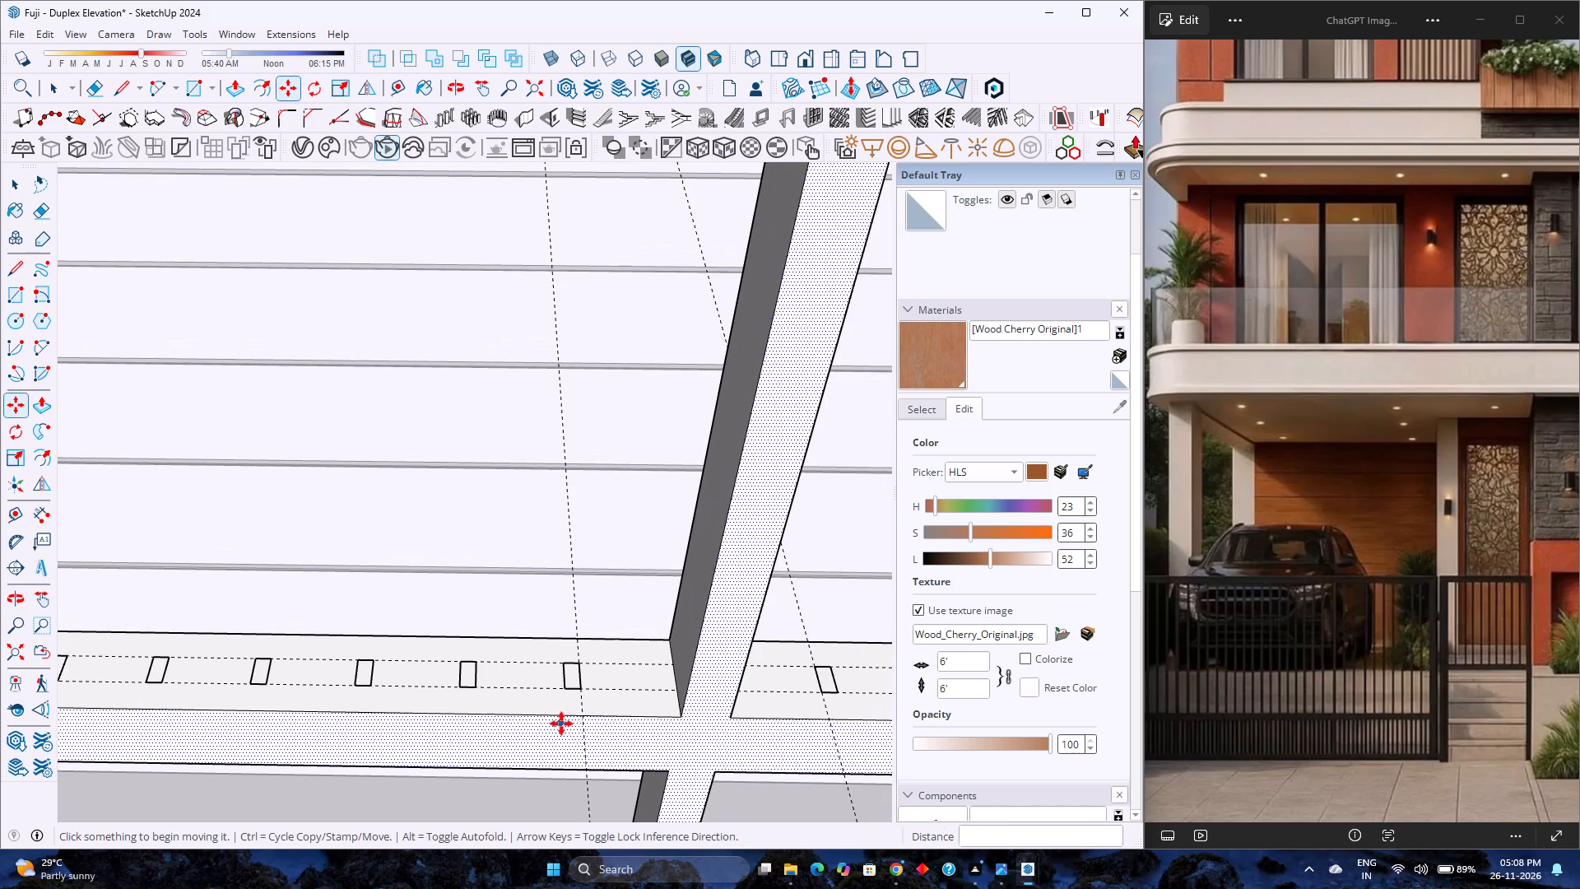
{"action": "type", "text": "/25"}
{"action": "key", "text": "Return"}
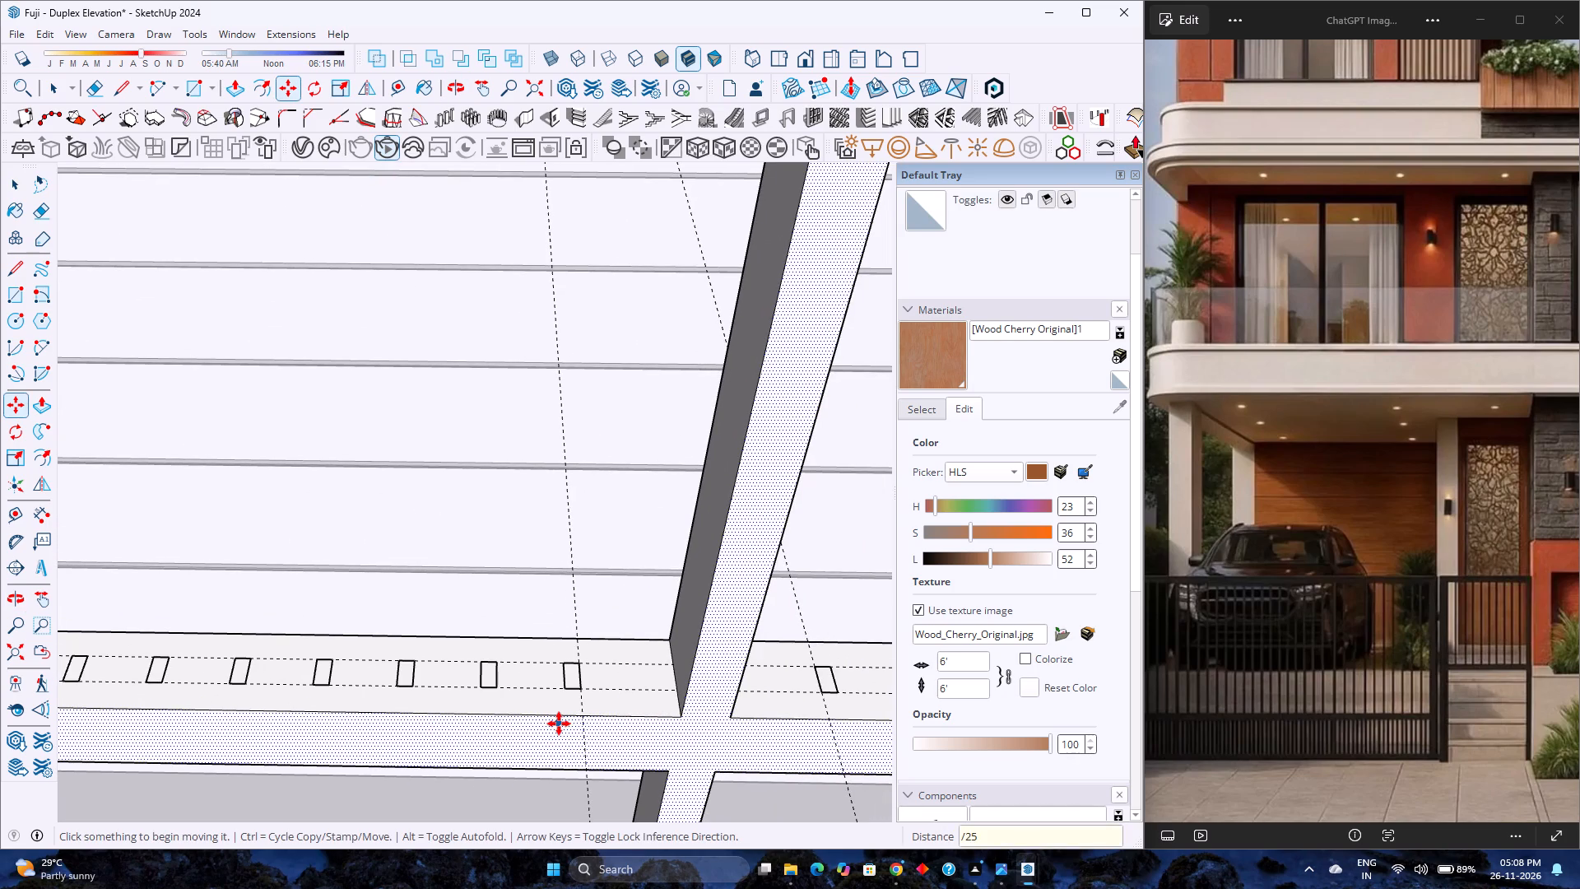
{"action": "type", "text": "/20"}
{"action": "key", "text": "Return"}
Set the left bay's row of component copies to 18 equal spaces.
{"action": "type", "text": "/18"}
{"action": "key", "text": "Return"}
{"action": "scroll", "coordinate": [559, 724], "scroll_direction": "down", "scroll_amount": 1}
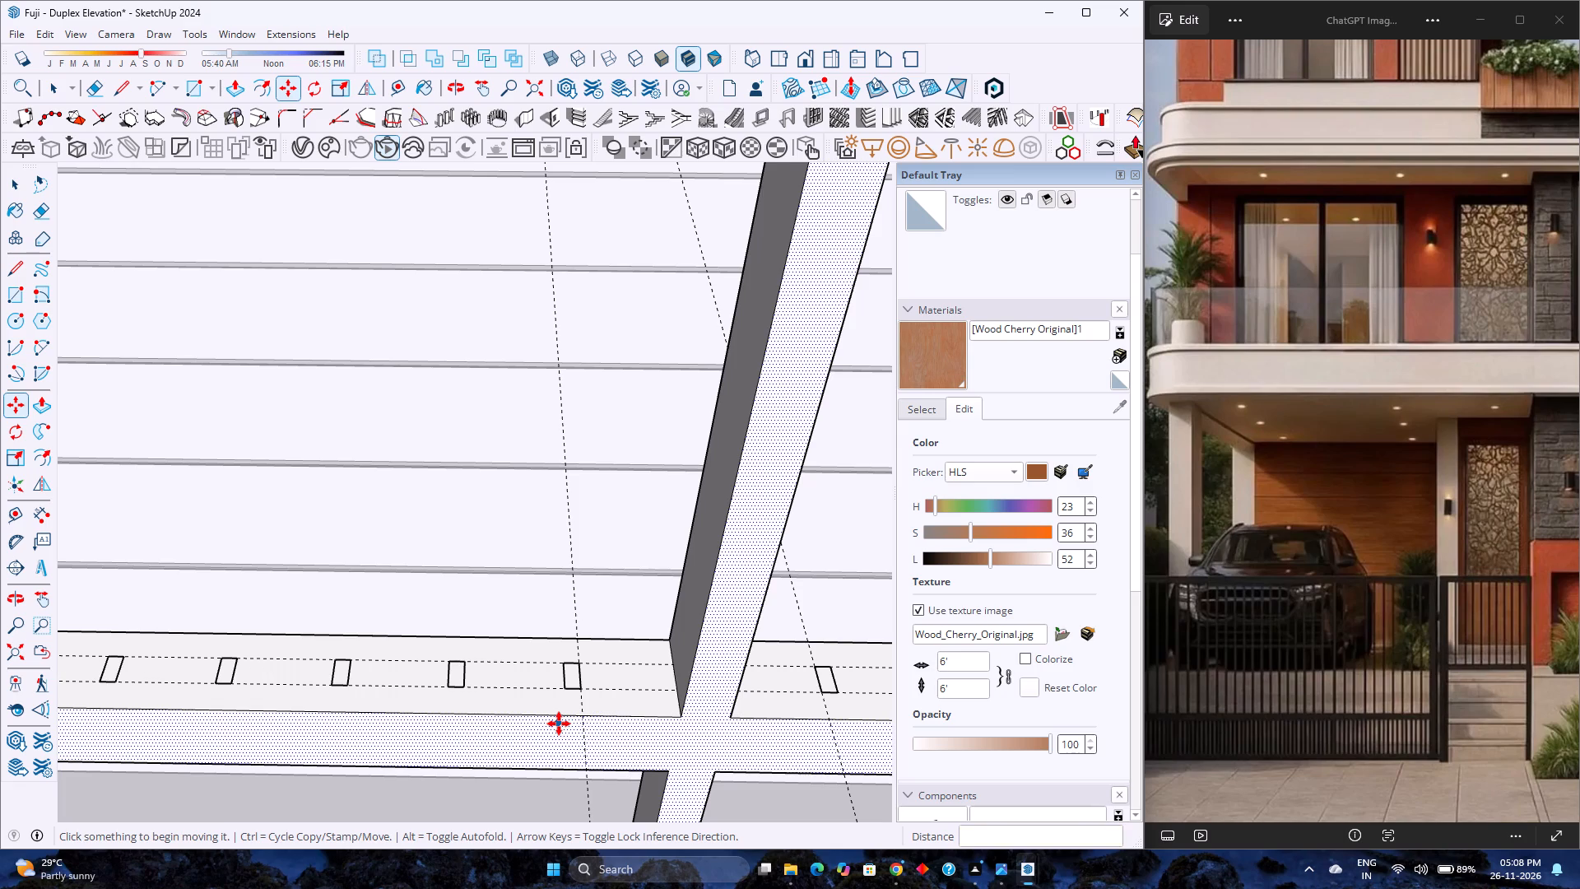
{"action": "scroll", "coordinate": [559, 724], "scroll_direction": "down", "scroll_amount": 16}
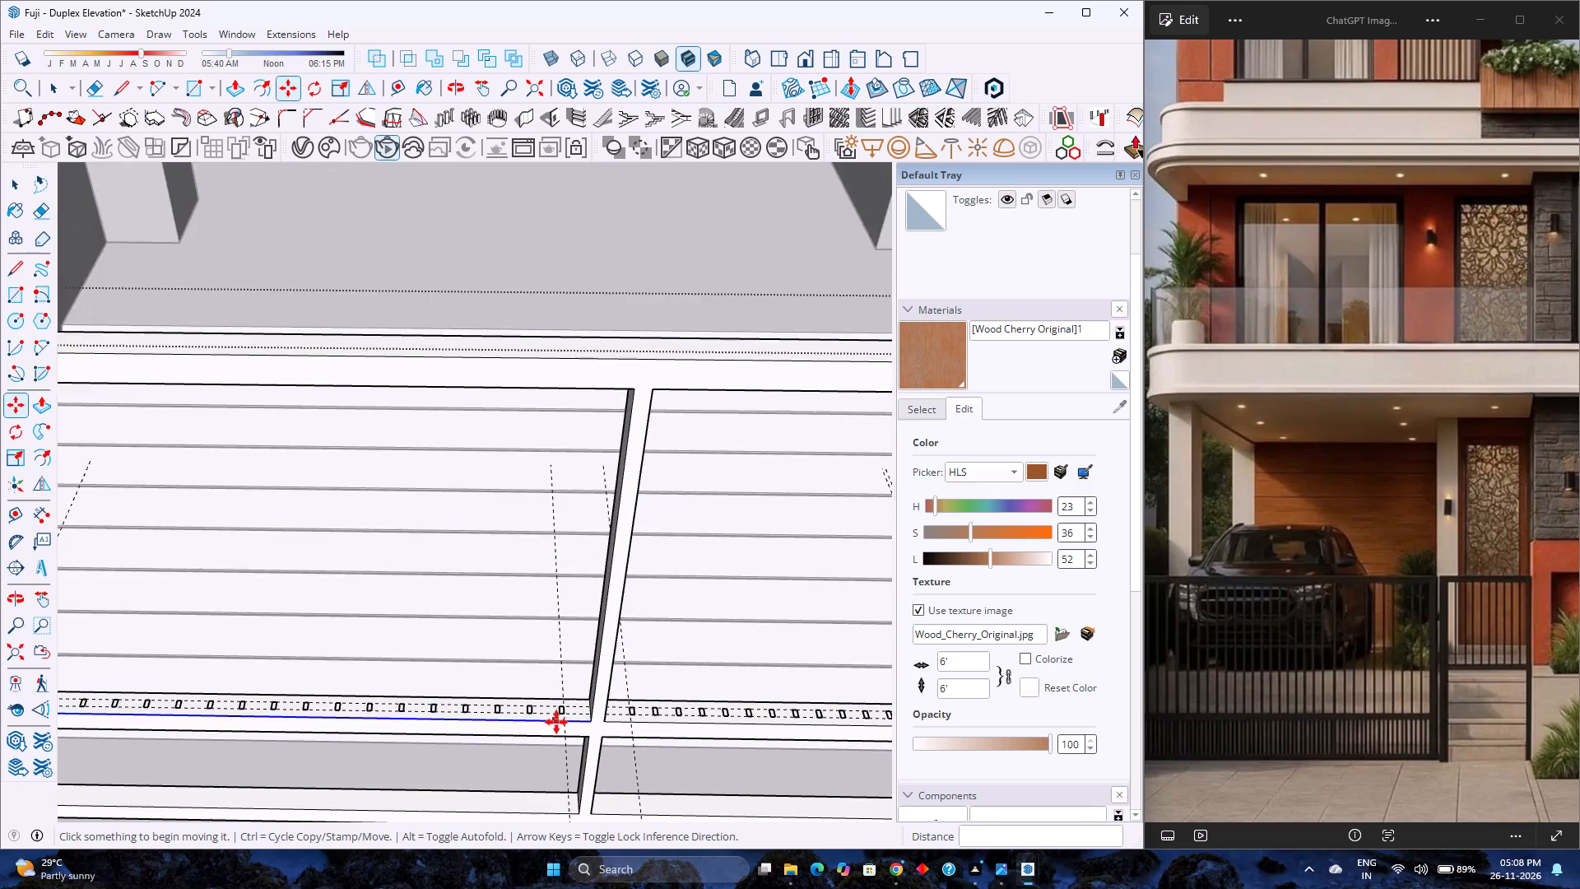
{"action": "scroll", "coordinate": [556, 722], "scroll_direction": "down", "scroll_amount": 7}
{"action": "scroll", "coordinate": [555, 722], "scroll_direction": "up", "scroll_amount": 4}
{"action": "key", "text": "space"}
Delete all the small rectangle copies in the right bay except the one at its far end by the end post.
{"action": "scroll", "coordinate": [620, 719], "scroll_direction": "up", "scroll_amount": 3}
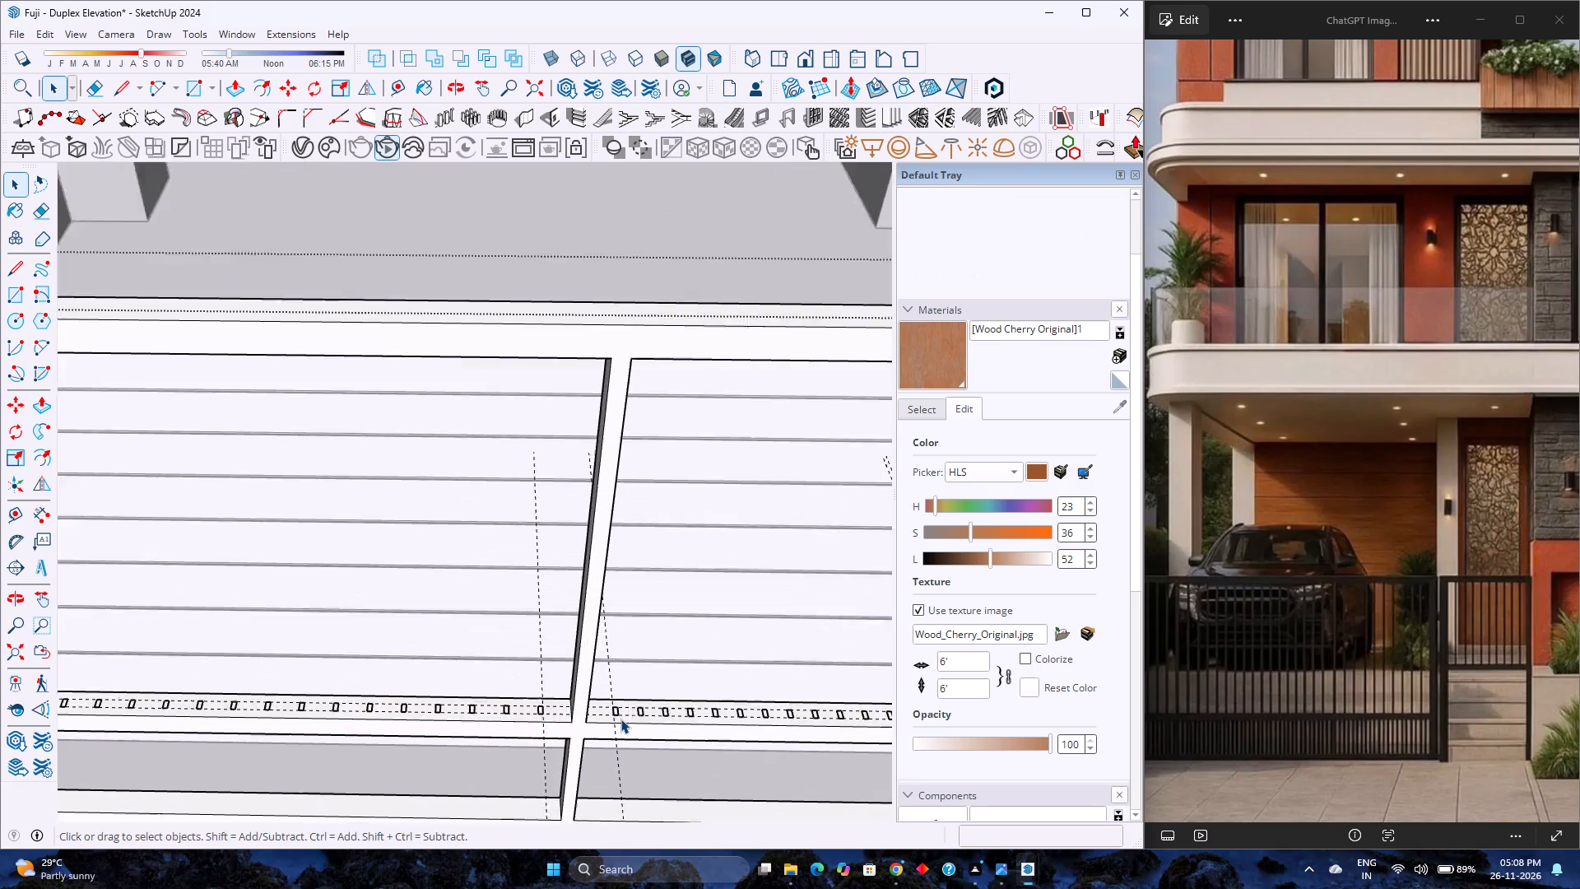
{"action": "scroll", "coordinate": [620, 719], "scroll_direction": "up", "scroll_amount": 12}
{"action": "middle_click_drag", "start_coordinate": [623, 719], "coordinate": [469, 700]}
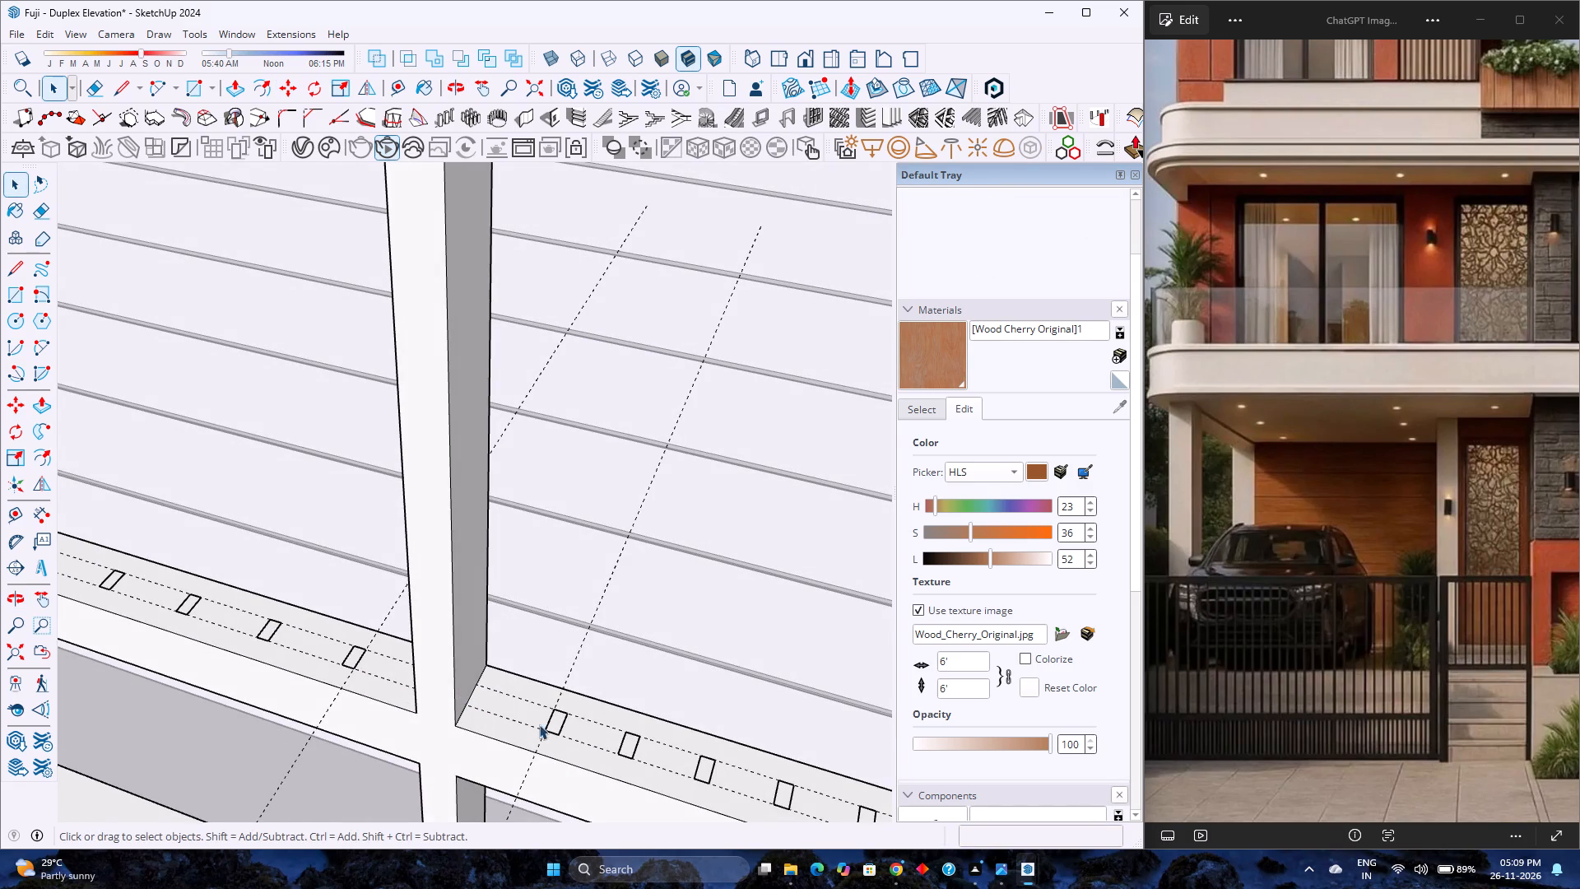
{"action": "left_click", "coordinate": [559, 725]}
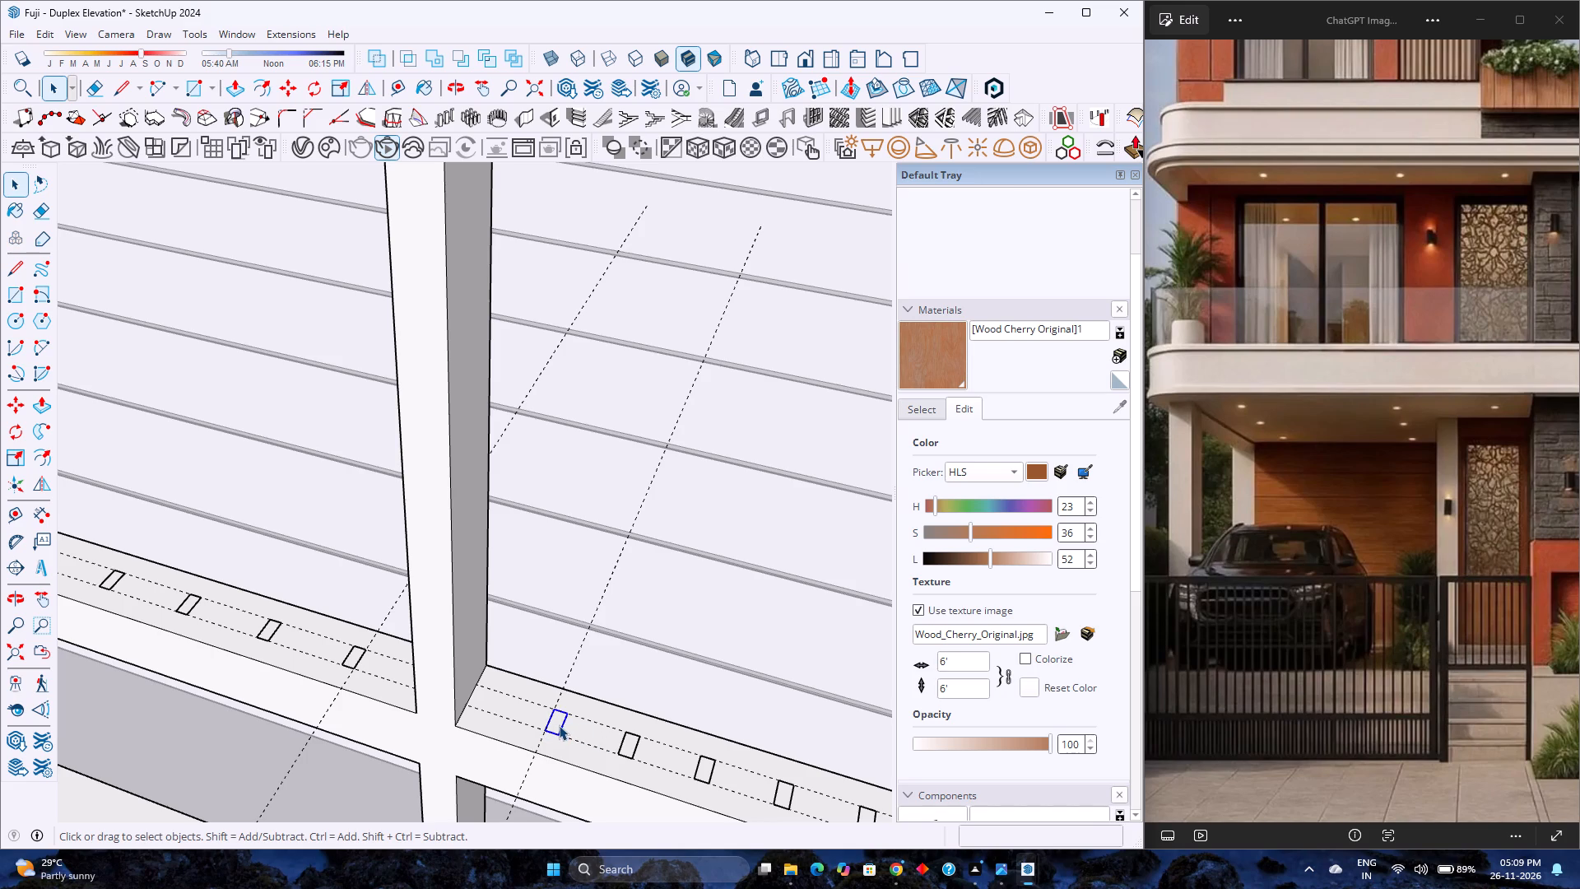
{"action": "scroll", "coordinate": [559, 725], "scroll_direction": "down", "scroll_amount": 4}
{"action": "left_click", "coordinate": [611, 740], "text": "ctrl"}
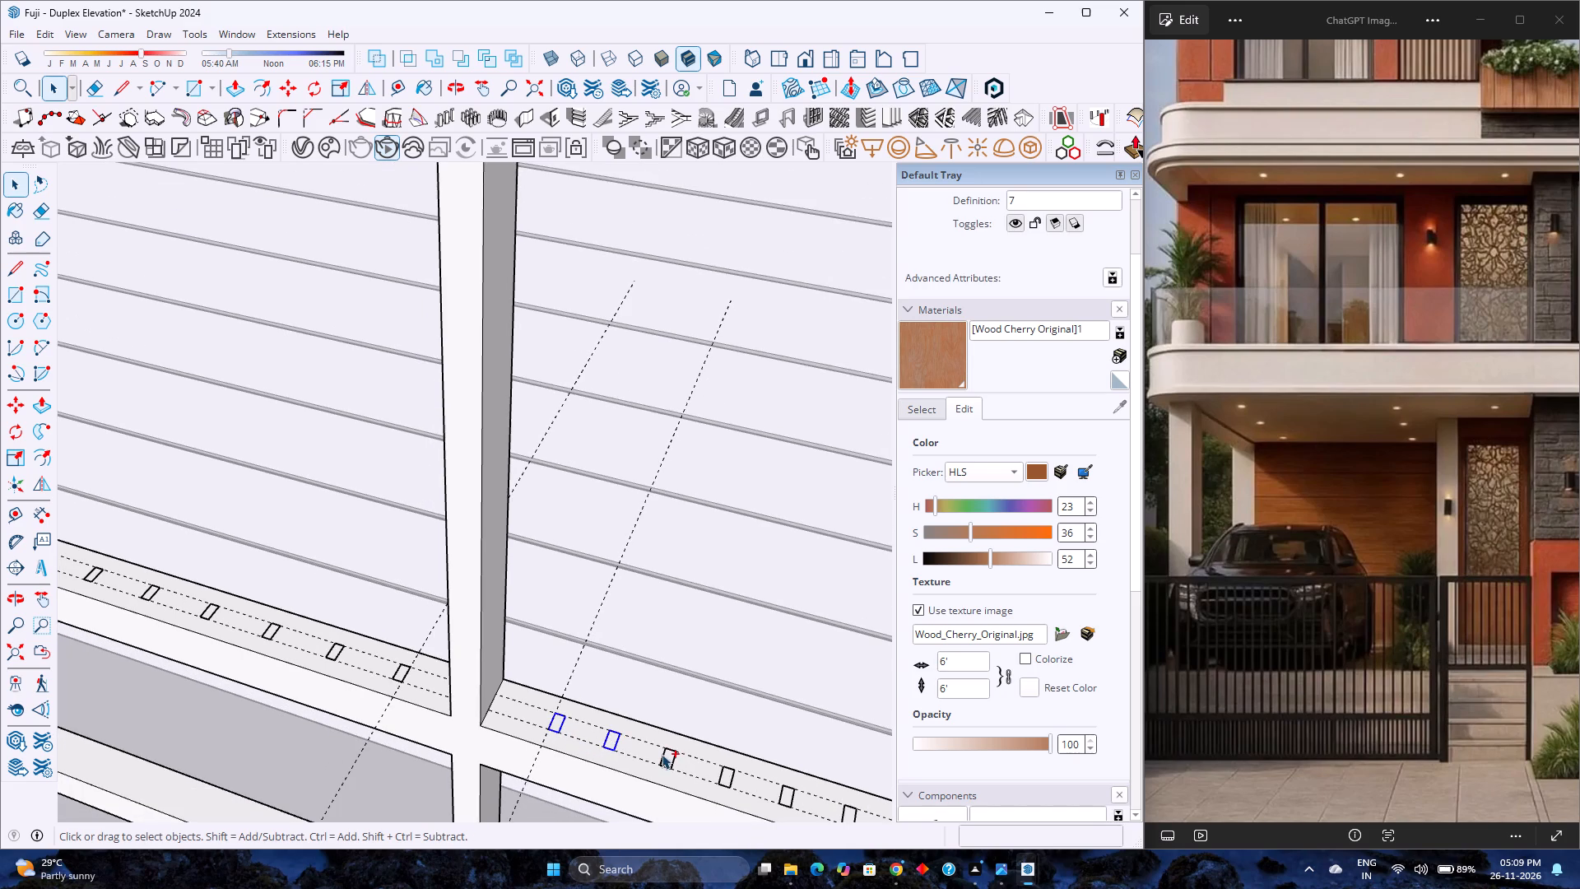
{"action": "left_click", "coordinate": [666, 757], "text": "ctrl"}
{"action": "scroll", "coordinate": [666, 756], "scroll_direction": "down", "scroll_amount": 3}
{"action": "middle_click_drag", "start_coordinate": [664, 751], "coordinate": [417, 573], "text": "shift"}
{"action": "scroll", "coordinate": [474, 590], "scroll_direction": "up", "scroll_amount": 3}
{"action": "left_click", "coordinate": [459, 590], "text": "ctrl"}
{"action": "left_click", "coordinate": [513, 612], "text": "ctrl"}
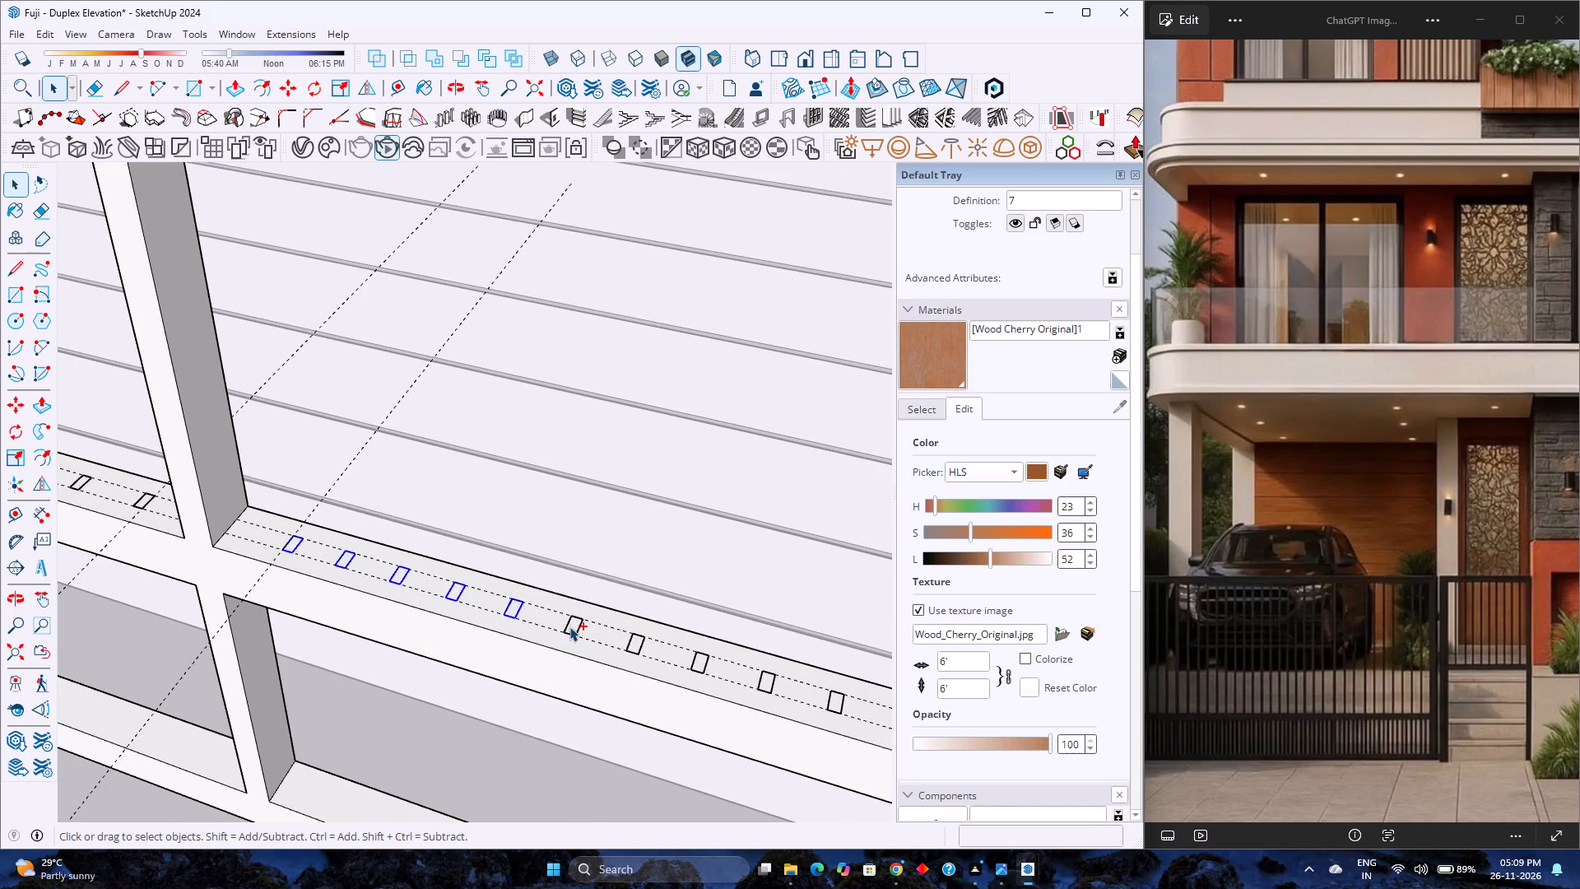
{"action": "left_click", "coordinate": [570, 626], "text": "ctrl"}
{"action": "left_click", "coordinate": [638, 645], "text": "ctrl"}
{"action": "left_click", "coordinate": [696, 663], "text": "ctrl"}
{"action": "scroll", "coordinate": [662, 616], "scroll_direction": "down", "scroll_amount": 4}
{"action": "middle_click_drag", "start_coordinate": [704, 654], "coordinate": [493, 538], "text": "shift"}
{"action": "middle_click", "coordinate": [493, 538], "text": "shift"}
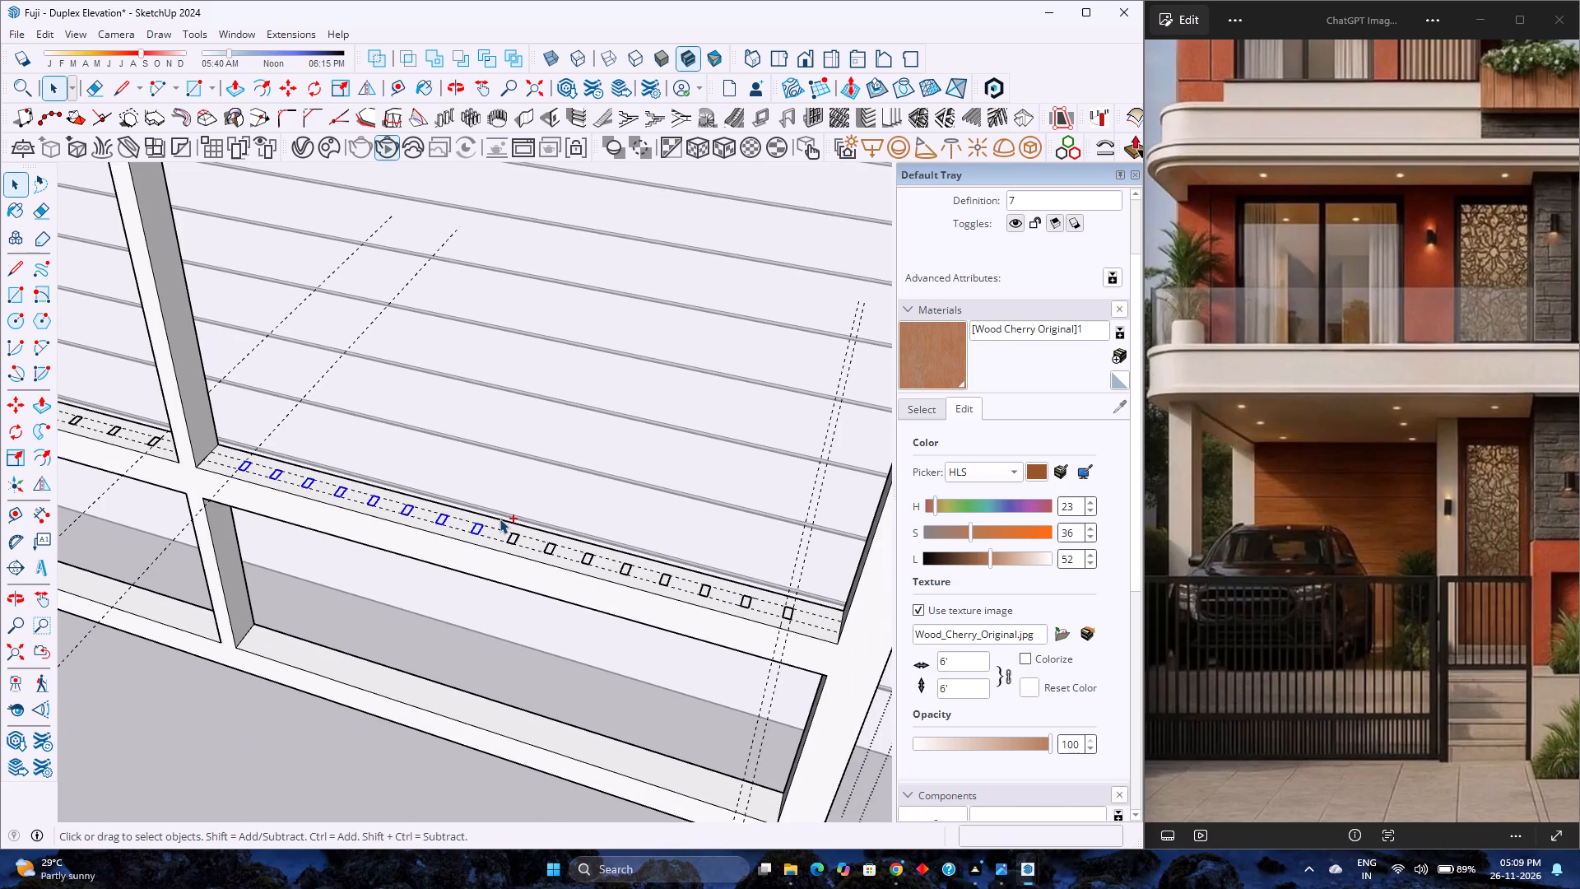
{"action": "left_click", "coordinate": [513, 538], "text": "ctrl"}
{"action": "left_click", "coordinate": [551, 548], "text": "ctrl"}
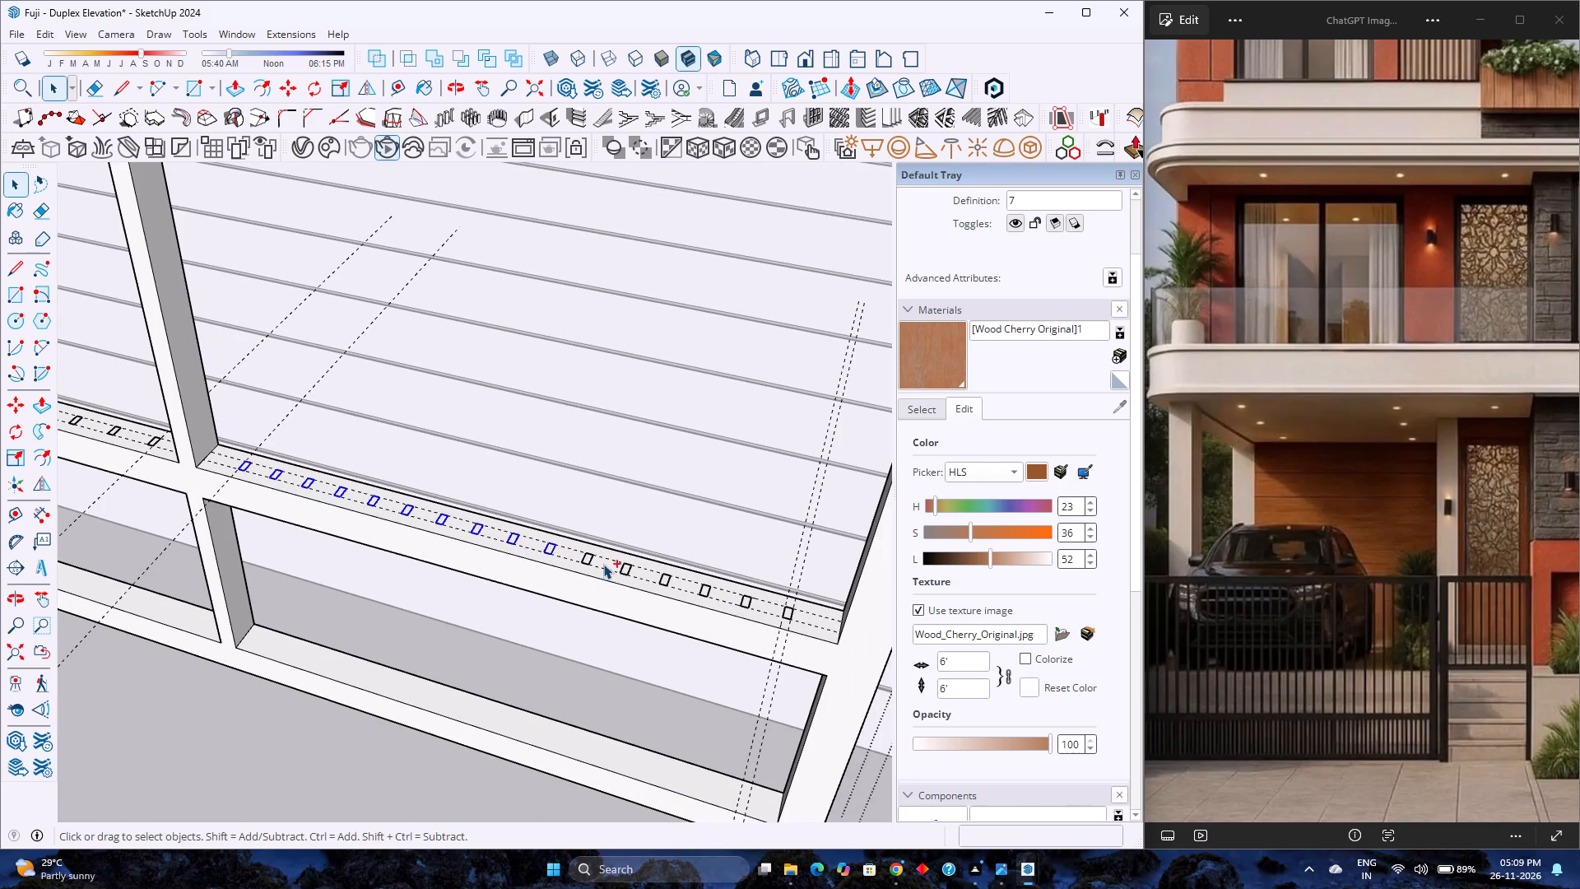
{"action": "left_click", "coordinate": [585, 559], "text": "ctrl"}
{"action": "left_click", "coordinate": [630, 566], "text": "ctrl"}
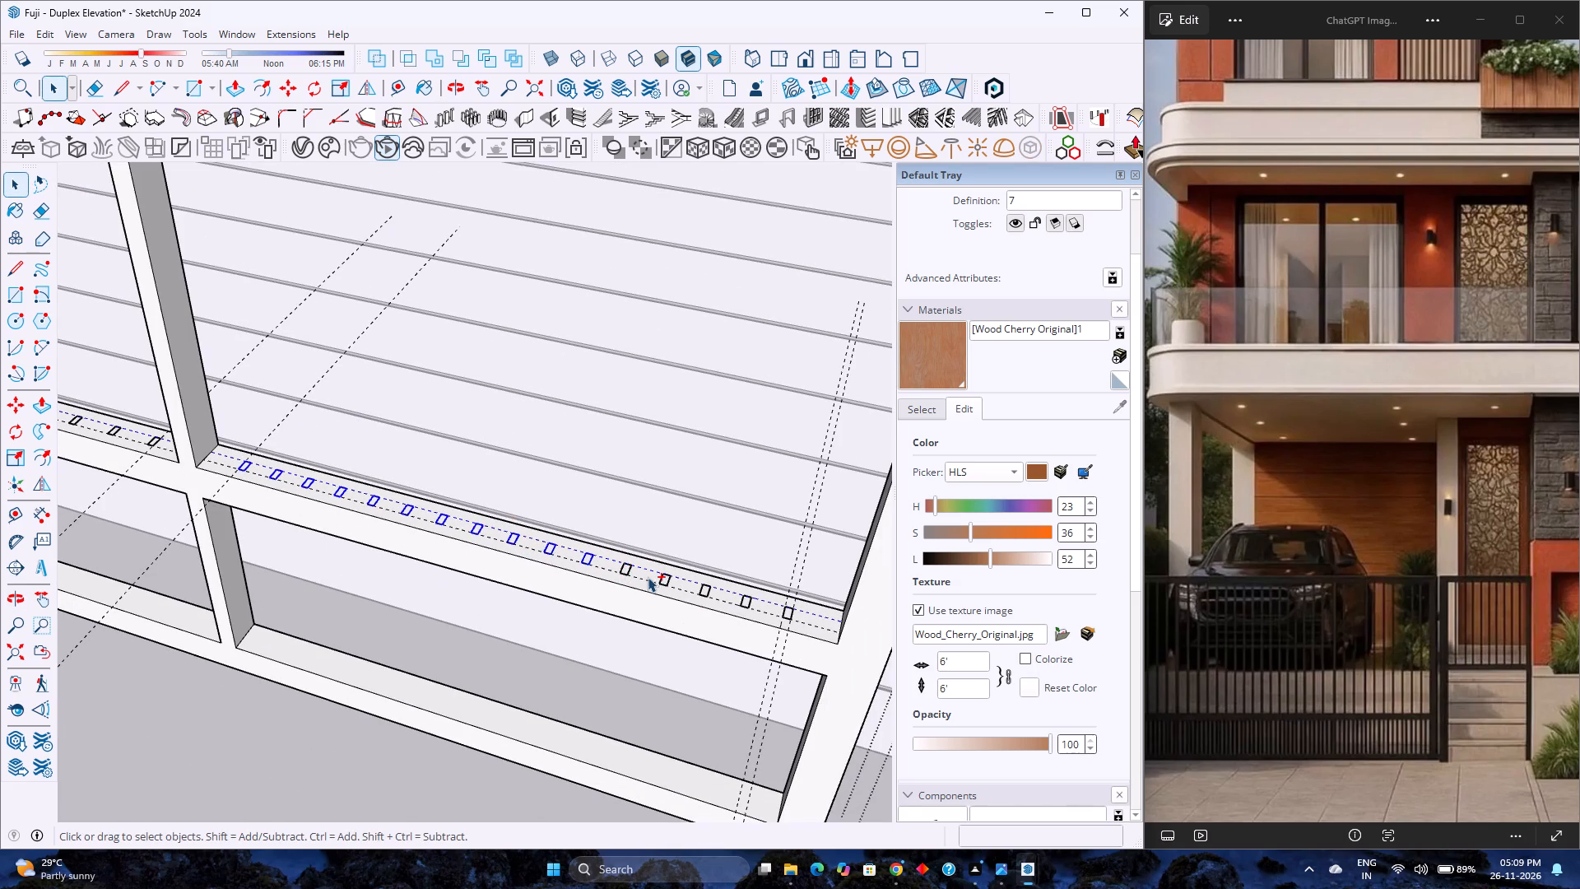
{"action": "left_click", "coordinate": [665, 581], "text": "ctrl"}
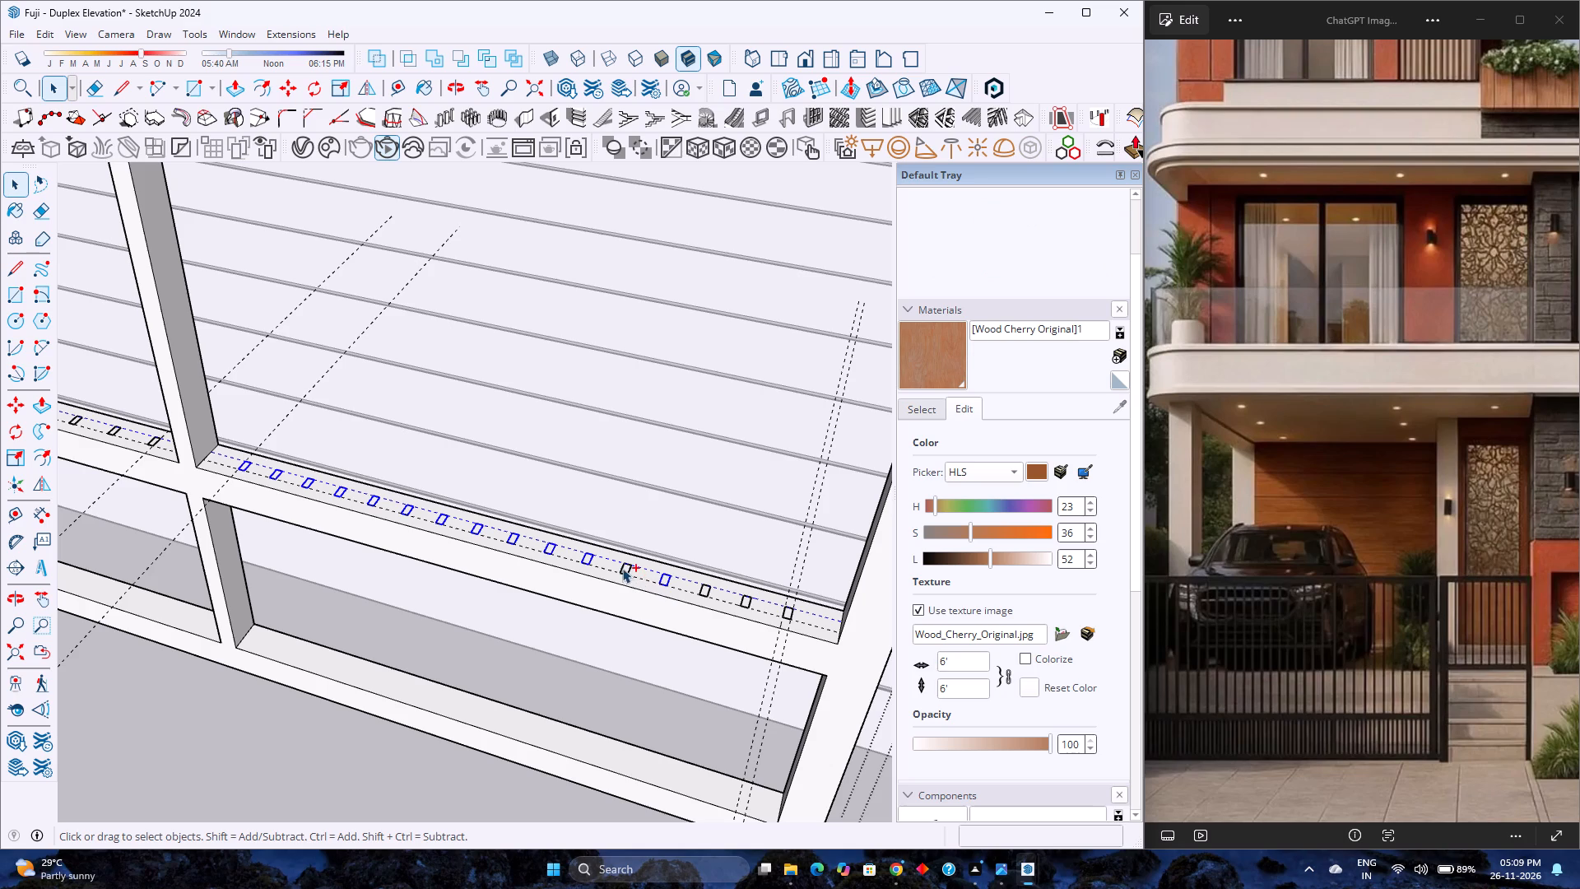
{"action": "left_click", "coordinate": [624, 566], "text": "ctrl"}
{"action": "left_click", "coordinate": [625, 570], "text": "ctrl"}
{"action": "left_click", "coordinate": [707, 589], "text": "ctrl"}
{"action": "left_click", "coordinate": [745, 602], "text": "ctrl"}
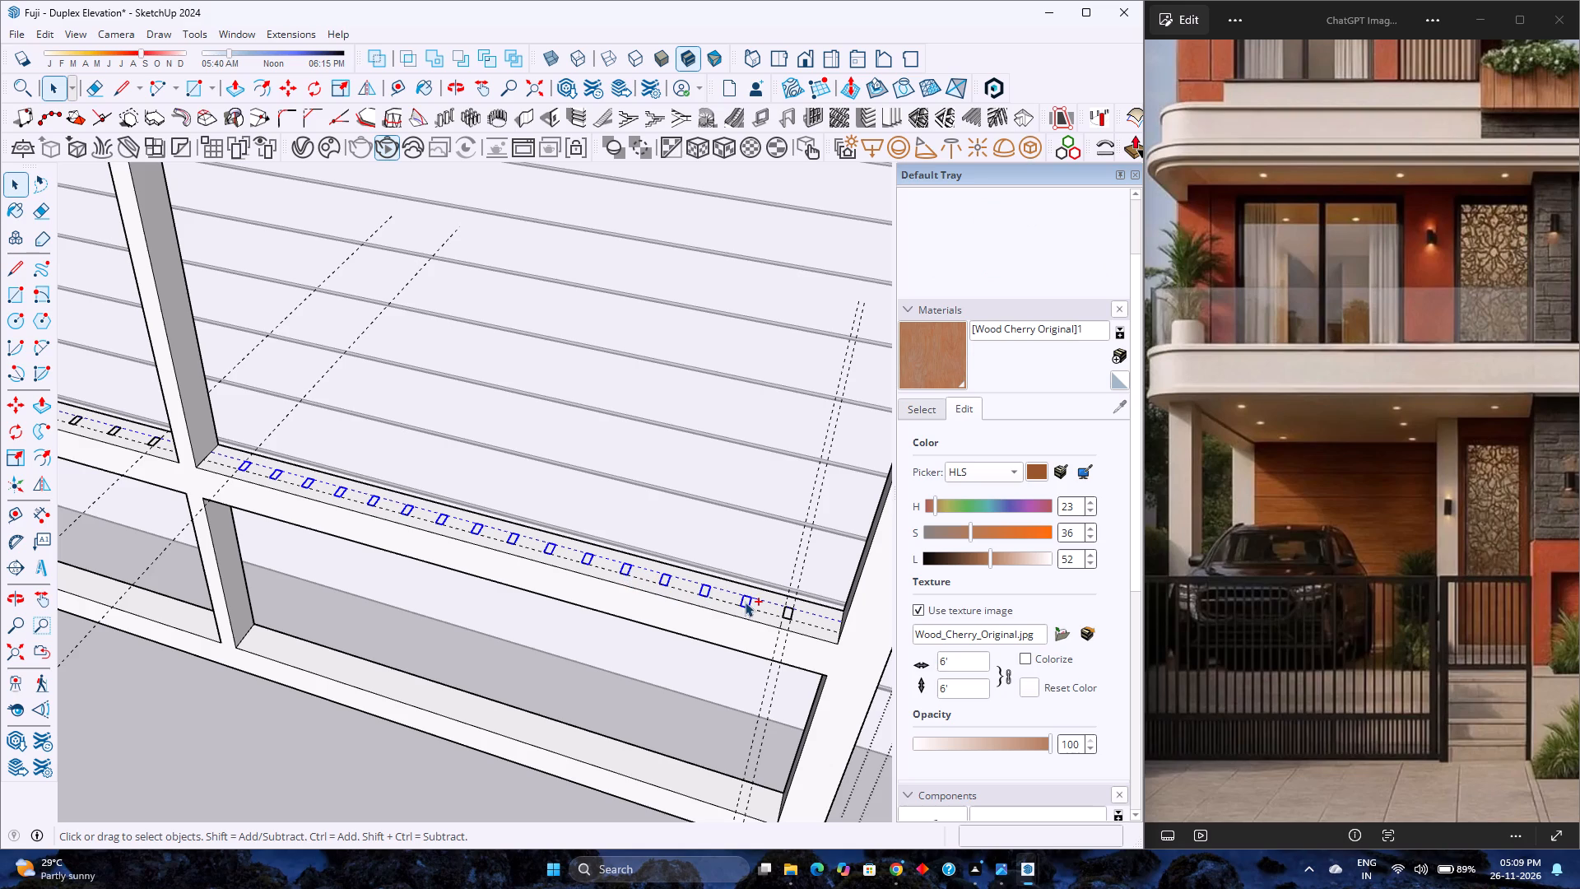
{"action": "key", "text": "Delete"}
Copy the right bay's remaining rectangle component about 3' 4" along the rail to the guide beside the middle post.
{"action": "scroll", "coordinate": [764, 613], "scroll_direction": "up", "scroll_amount": 6}
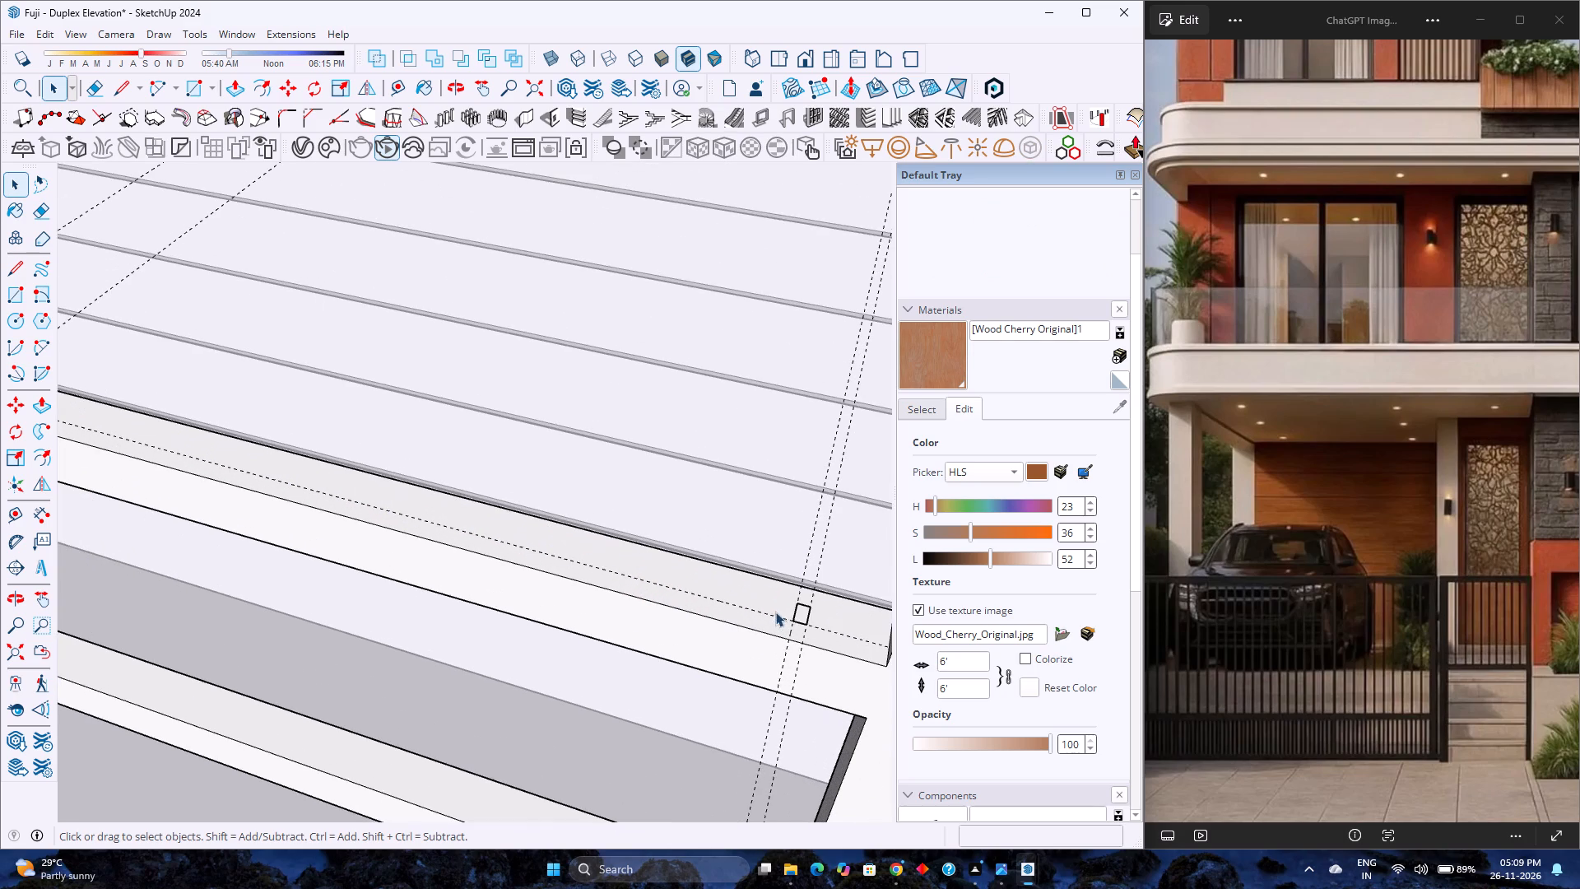
{"action": "left_click", "coordinate": [799, 616]}
{"action": "key", "text": "m"}
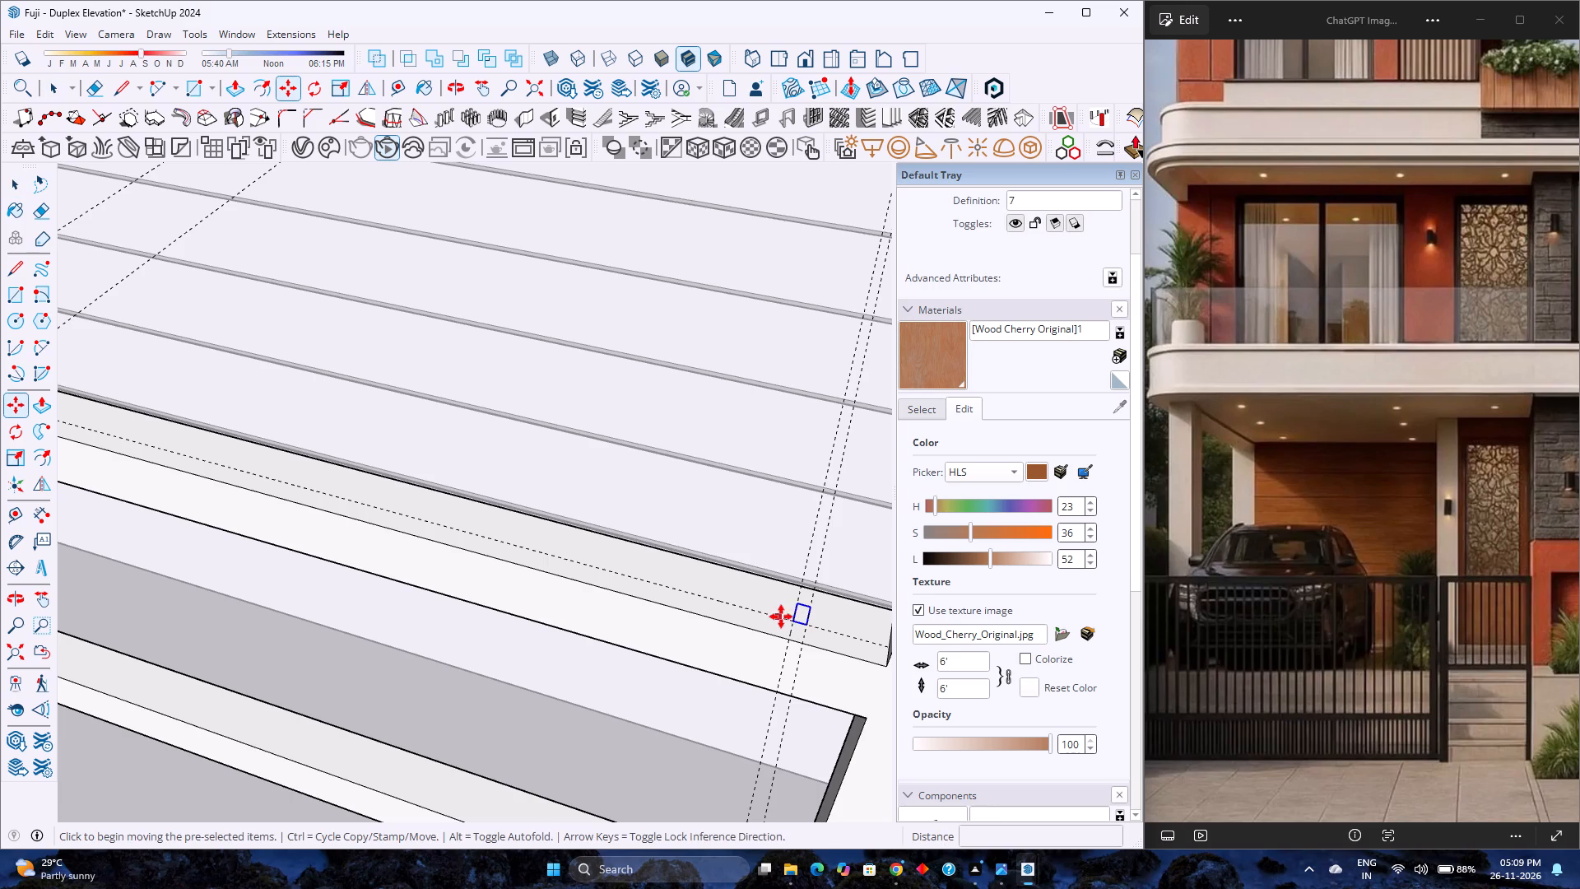
{"action": "left_click", "coordinate": [786, 620]}
{"action": "scroll", "coordinate": [676, 570], "scroll_direction": "down", "scroll_amount": 9}
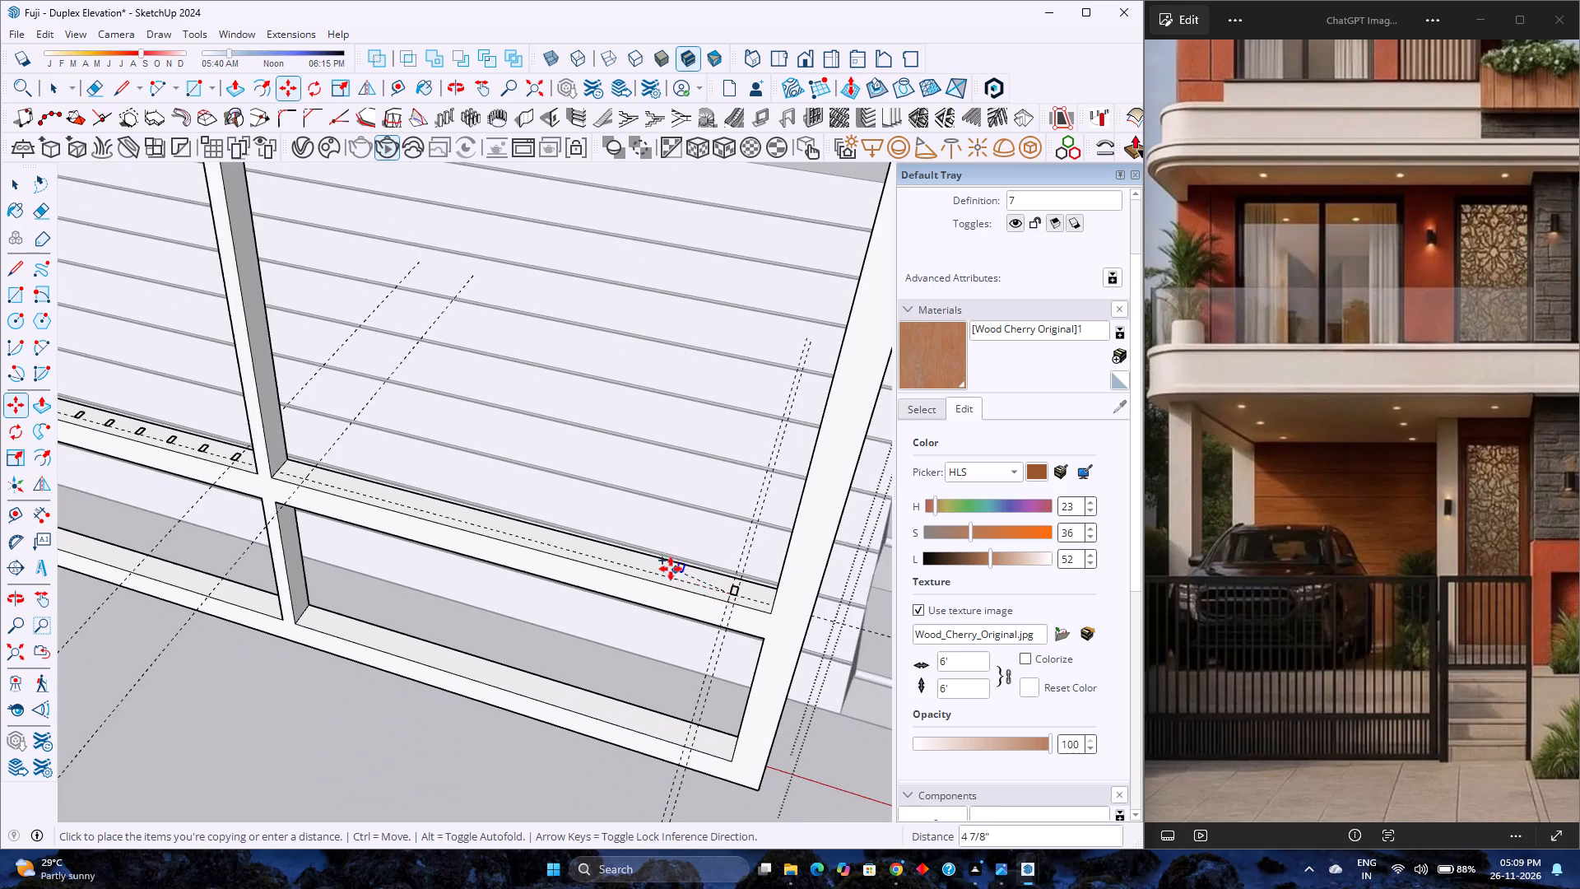
{"action": "scroll", "coordinate": [671, 569], "scroll_direction": "down", "scroll_amount": 2}
{"action": "scroll", "coordinate": [404, 486], "scroll_direction": "up", "scroll_amount": 1}
{"action": "scroll", "coordinate": [338, 482], "scroll_direction": "up", "scroll_amount": 1}
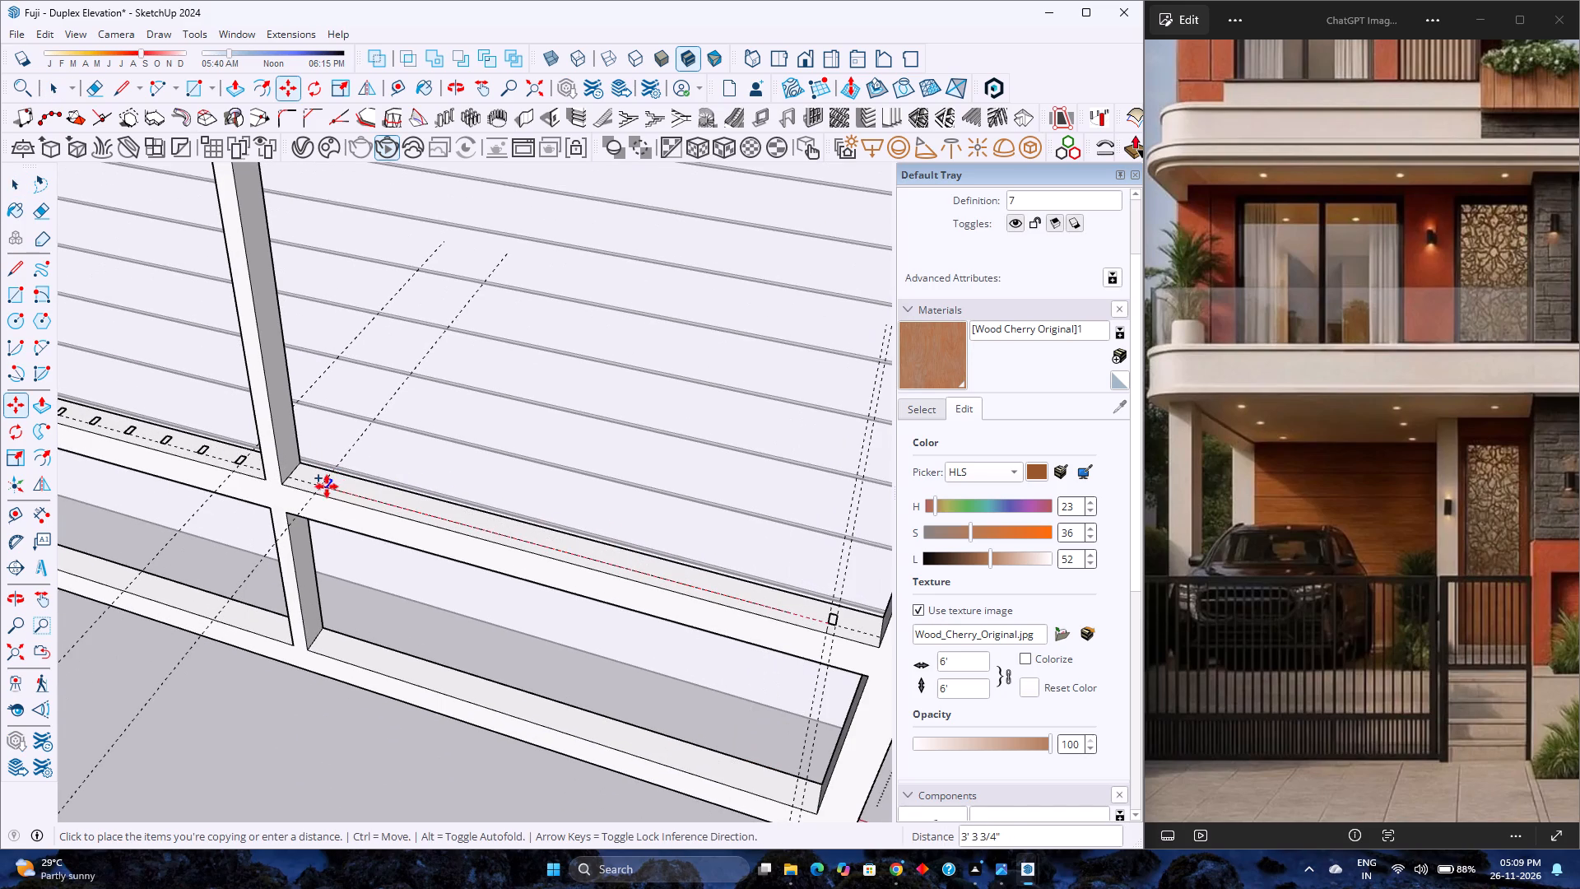
{"action": "scroll", "coordinate": [321, 486], "scroll_direction": "up", "scroll_amount": 4}
{"action": "left_click", "coordinate": [321, 486]}
{"action": "scroll", "coordinate": [339, 540], "scroll_direction": "down", "scroll_amount": 8}
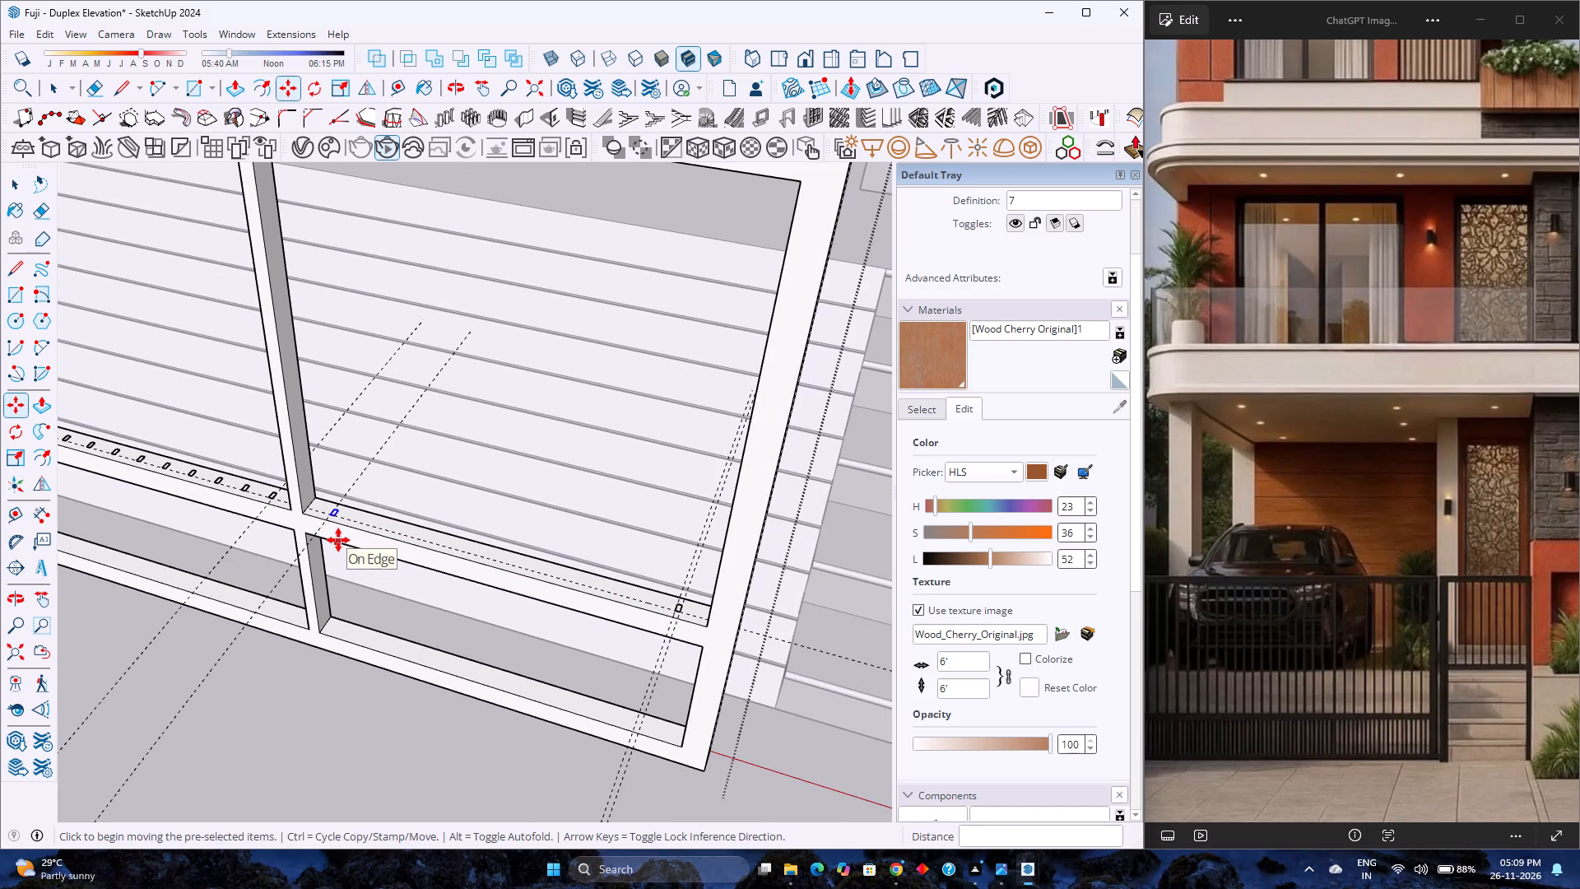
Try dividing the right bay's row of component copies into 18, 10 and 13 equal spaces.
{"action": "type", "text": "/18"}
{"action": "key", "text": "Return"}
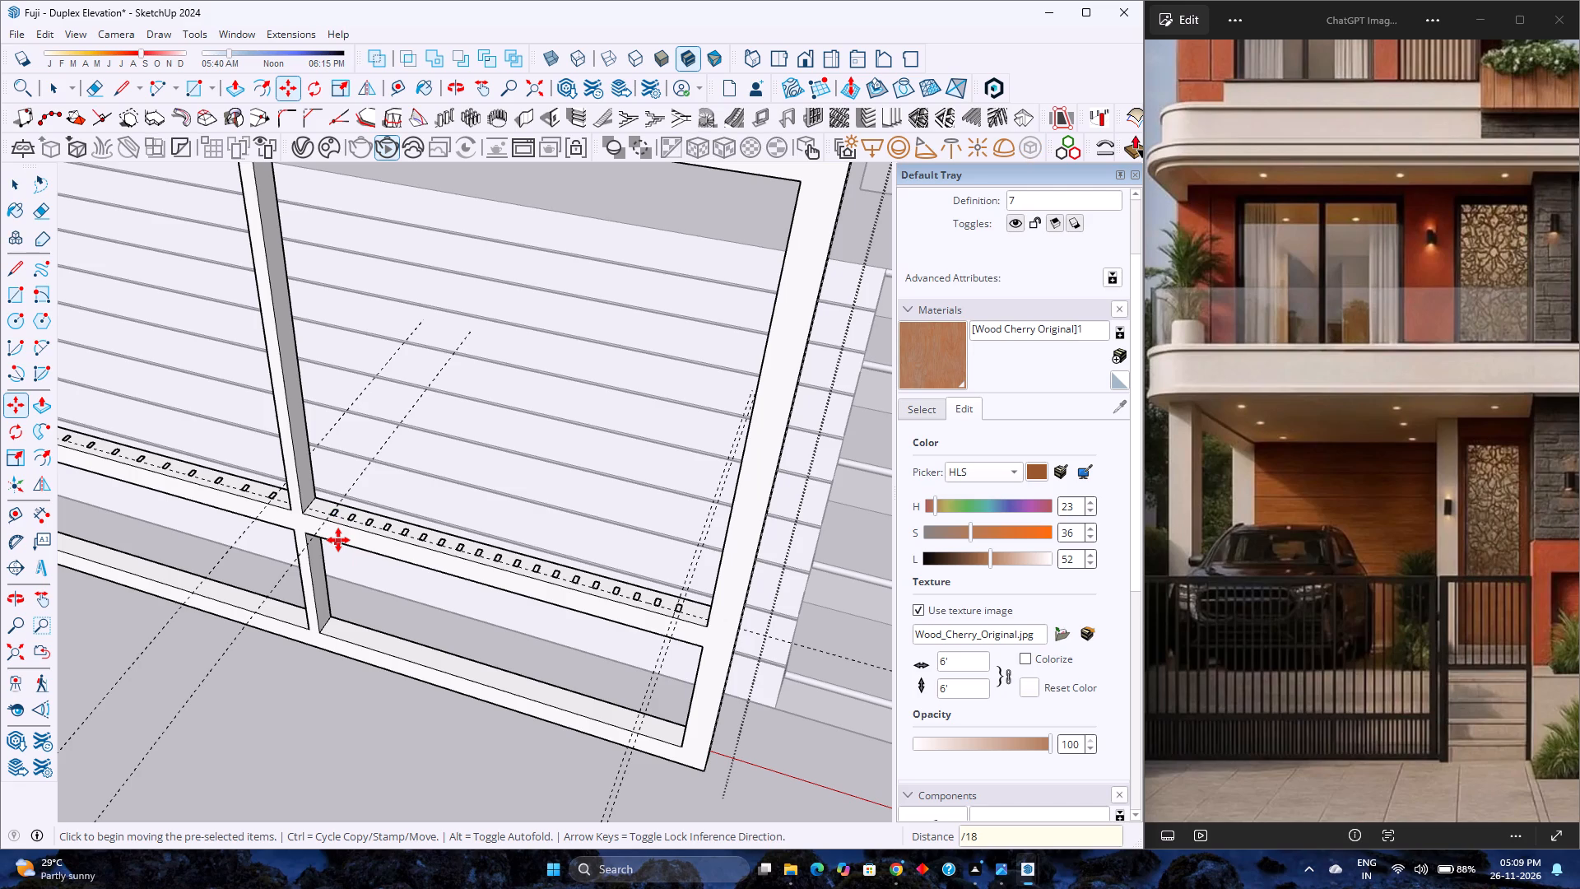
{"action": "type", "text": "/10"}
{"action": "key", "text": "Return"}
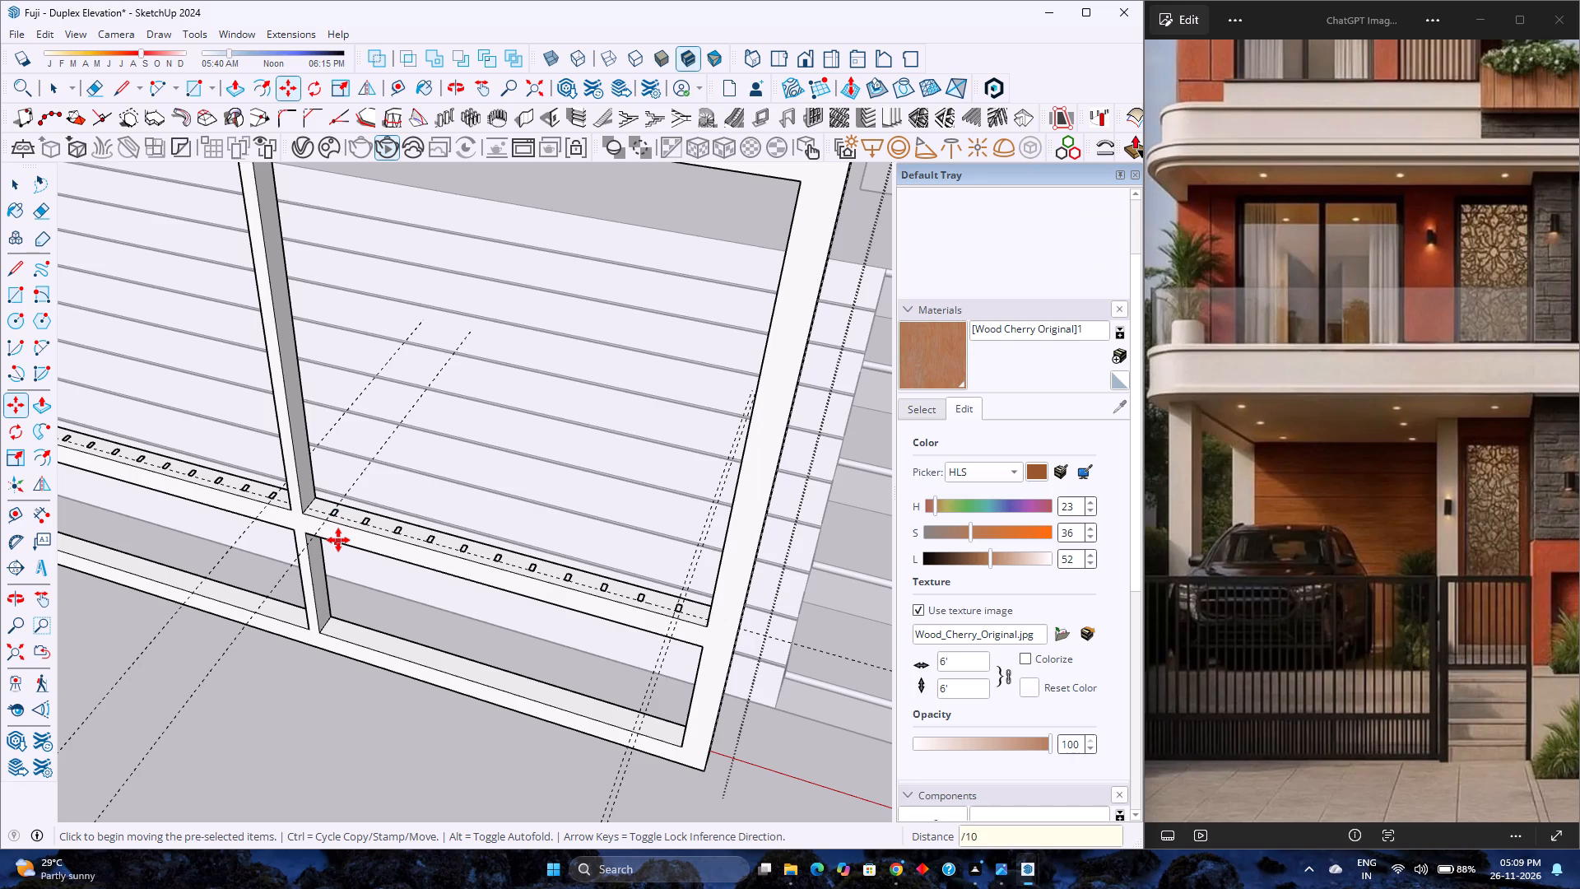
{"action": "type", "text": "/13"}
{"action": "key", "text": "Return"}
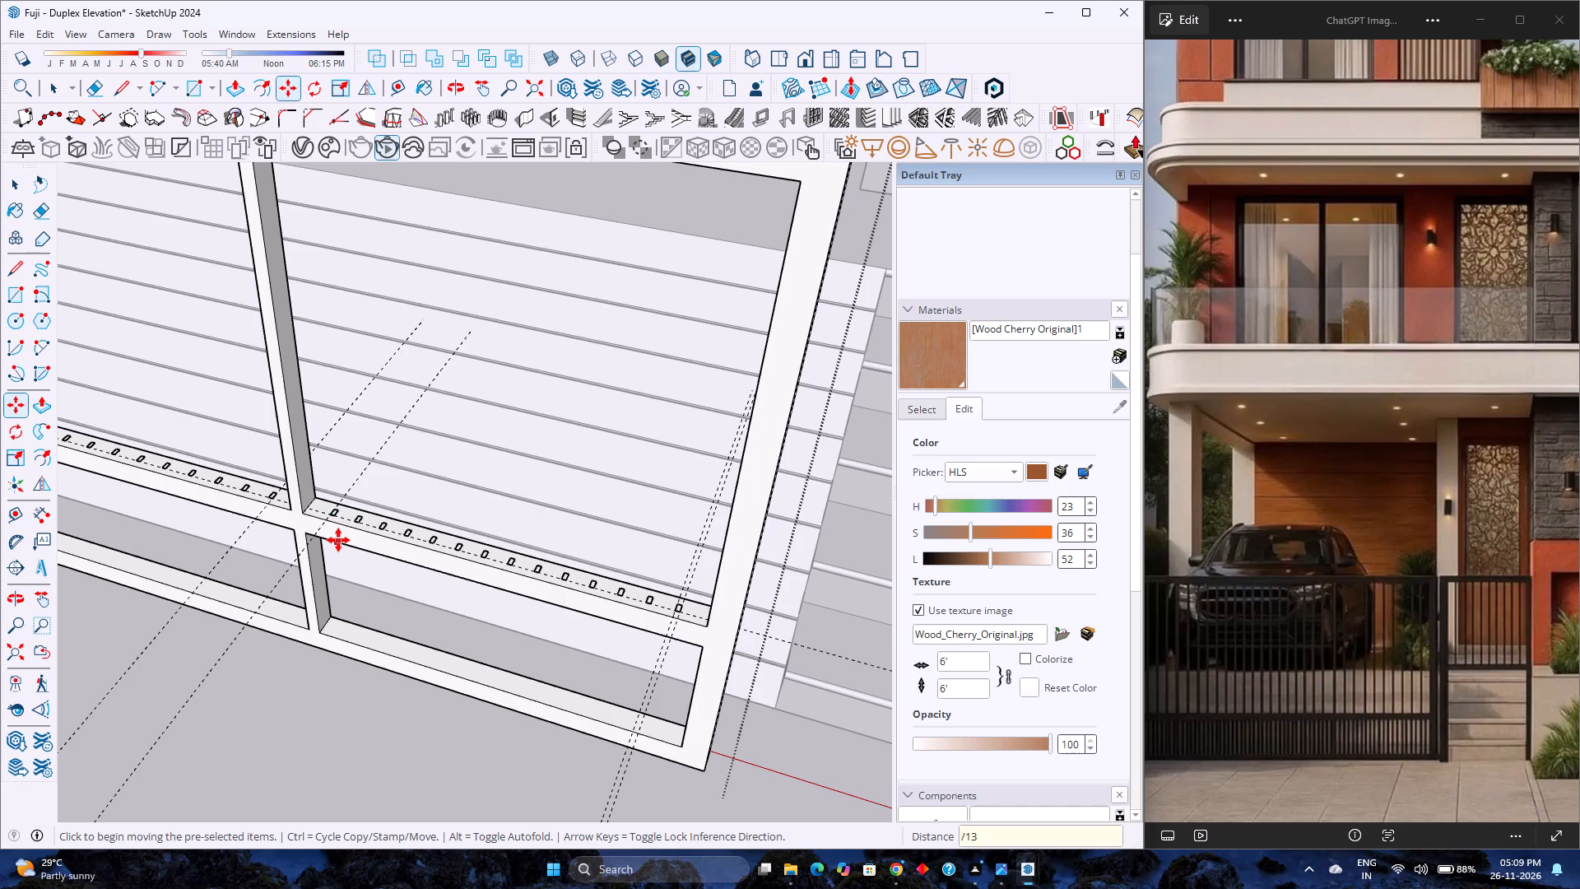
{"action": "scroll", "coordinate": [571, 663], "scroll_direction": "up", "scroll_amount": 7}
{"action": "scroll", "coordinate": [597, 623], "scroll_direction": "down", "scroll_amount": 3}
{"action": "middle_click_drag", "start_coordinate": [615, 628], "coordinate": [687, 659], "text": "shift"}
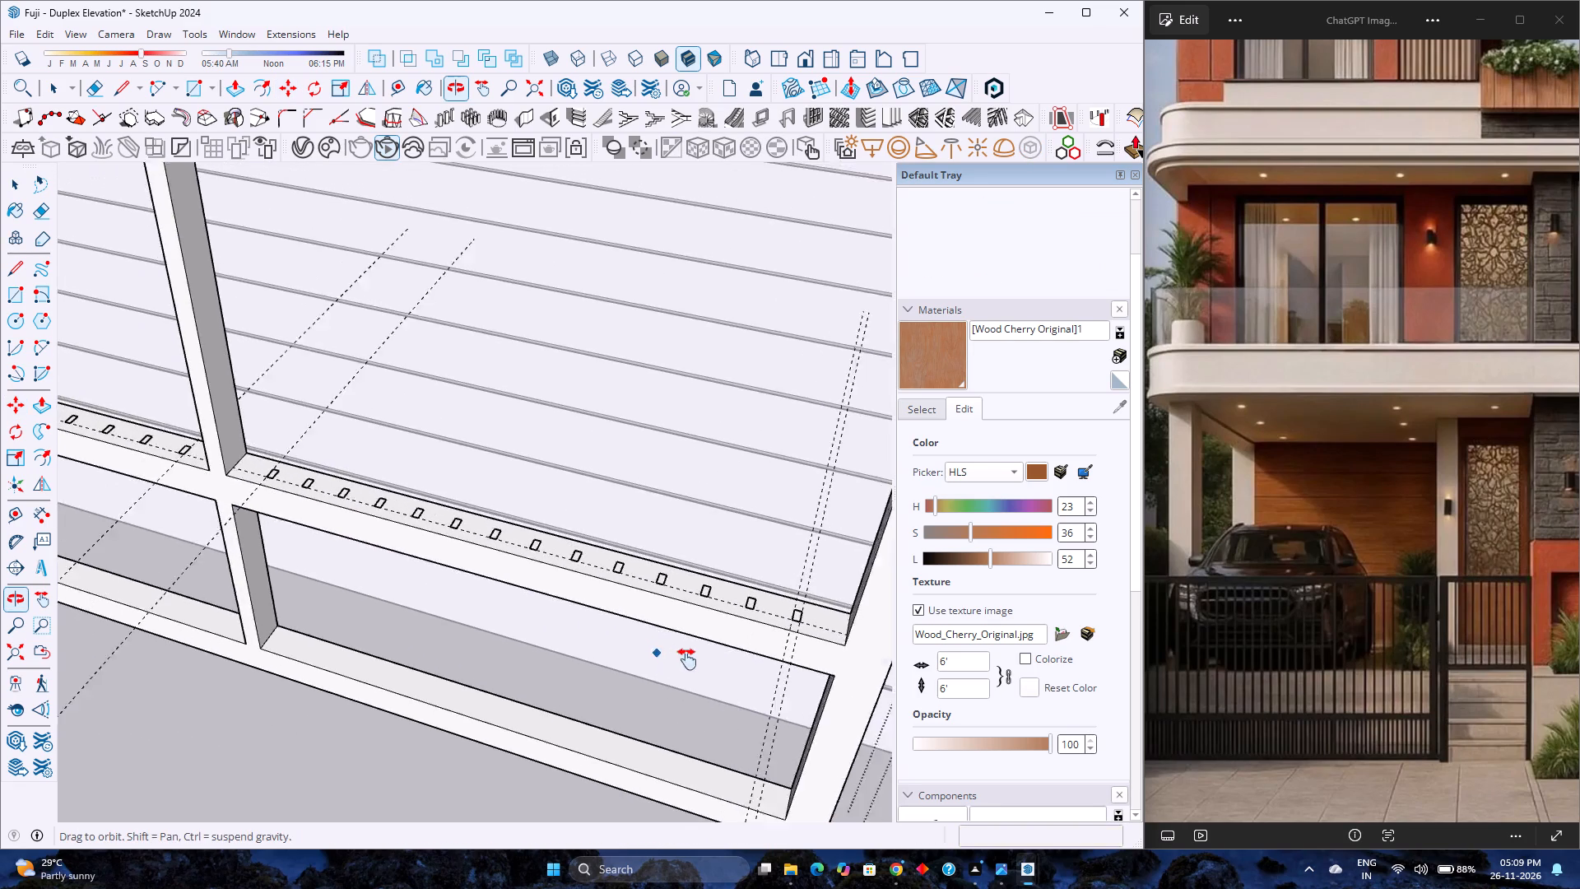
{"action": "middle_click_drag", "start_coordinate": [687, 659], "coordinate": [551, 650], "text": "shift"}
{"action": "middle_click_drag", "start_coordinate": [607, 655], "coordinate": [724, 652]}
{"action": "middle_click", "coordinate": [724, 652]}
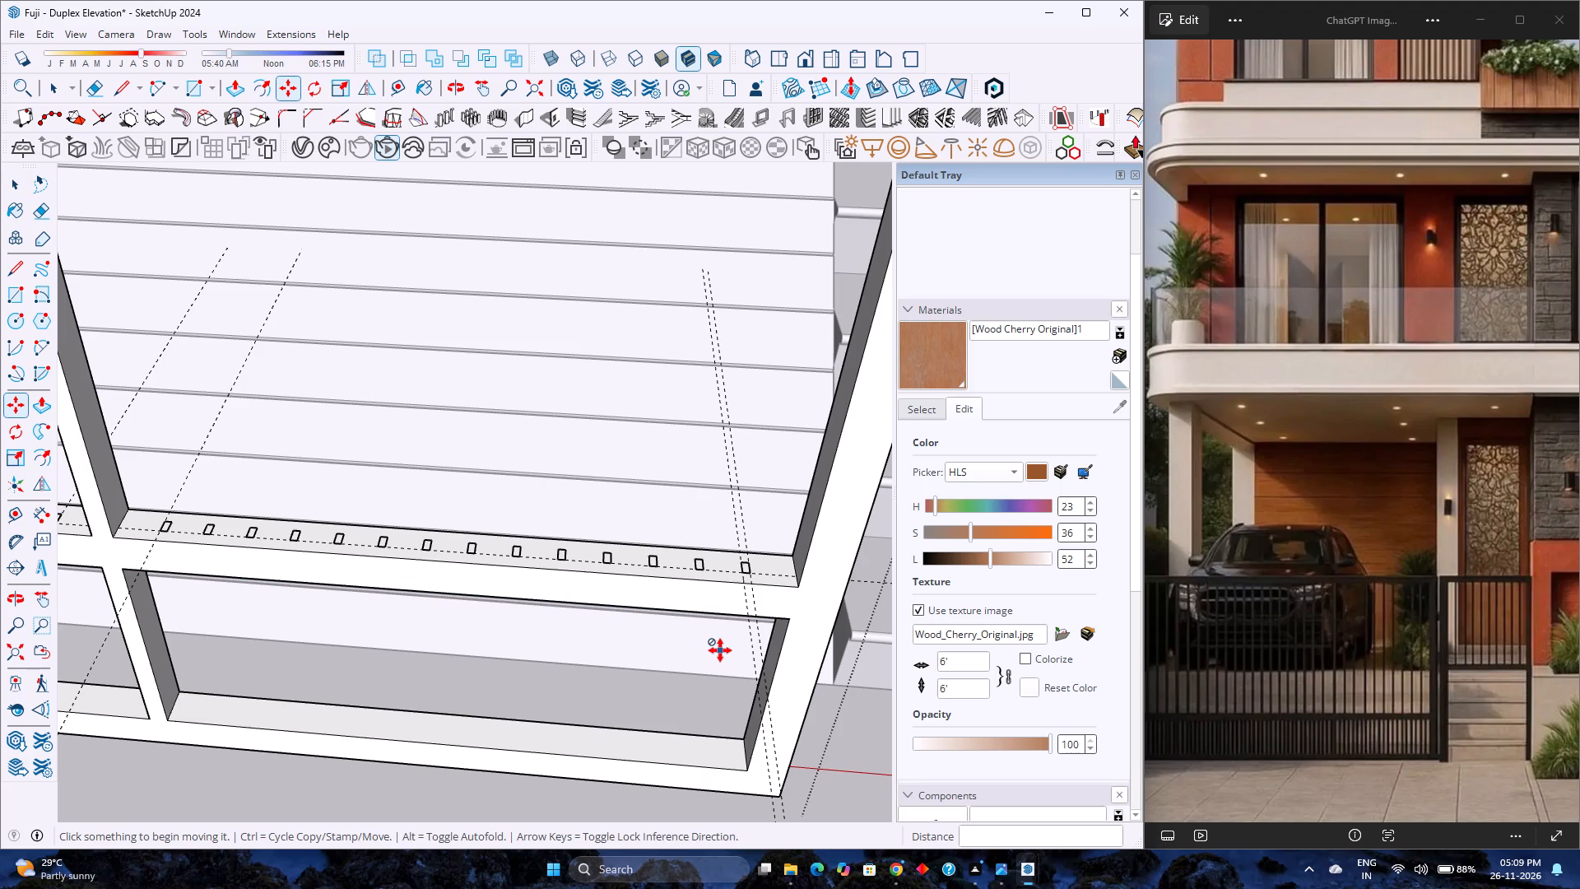
Set the right bay's row of component copies to 12 equal spaces.
{"action": "key", "text": "slash"}
{"action": "key", "text": "1"}
{"action": "key", "text": "2"}
{"action": "key", "text": "Return"}
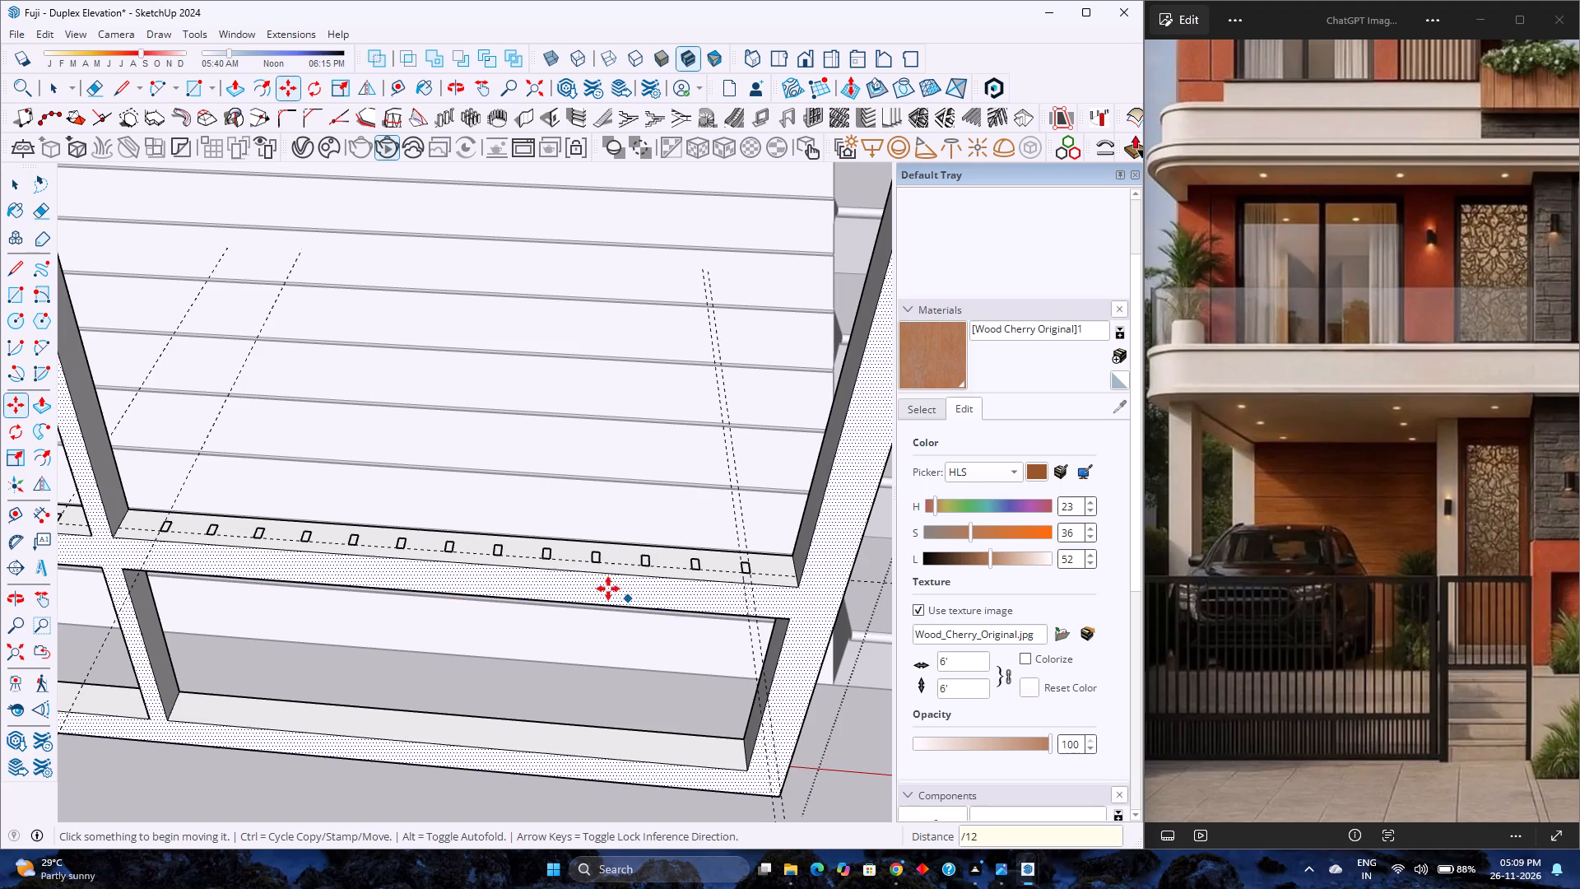
{"action": "scroll", "coordinate": [677, 602], "scroll_direction": "down", "scroll_amount": 4}
{"action": "scroll", "coordinate": [677, 602], "scroll_direction": "up", "scroll_amount": 1}
{"action": "scroll", "coordinate": [677, 602], "scroll_direction": "down", "scroll_amount": 8}
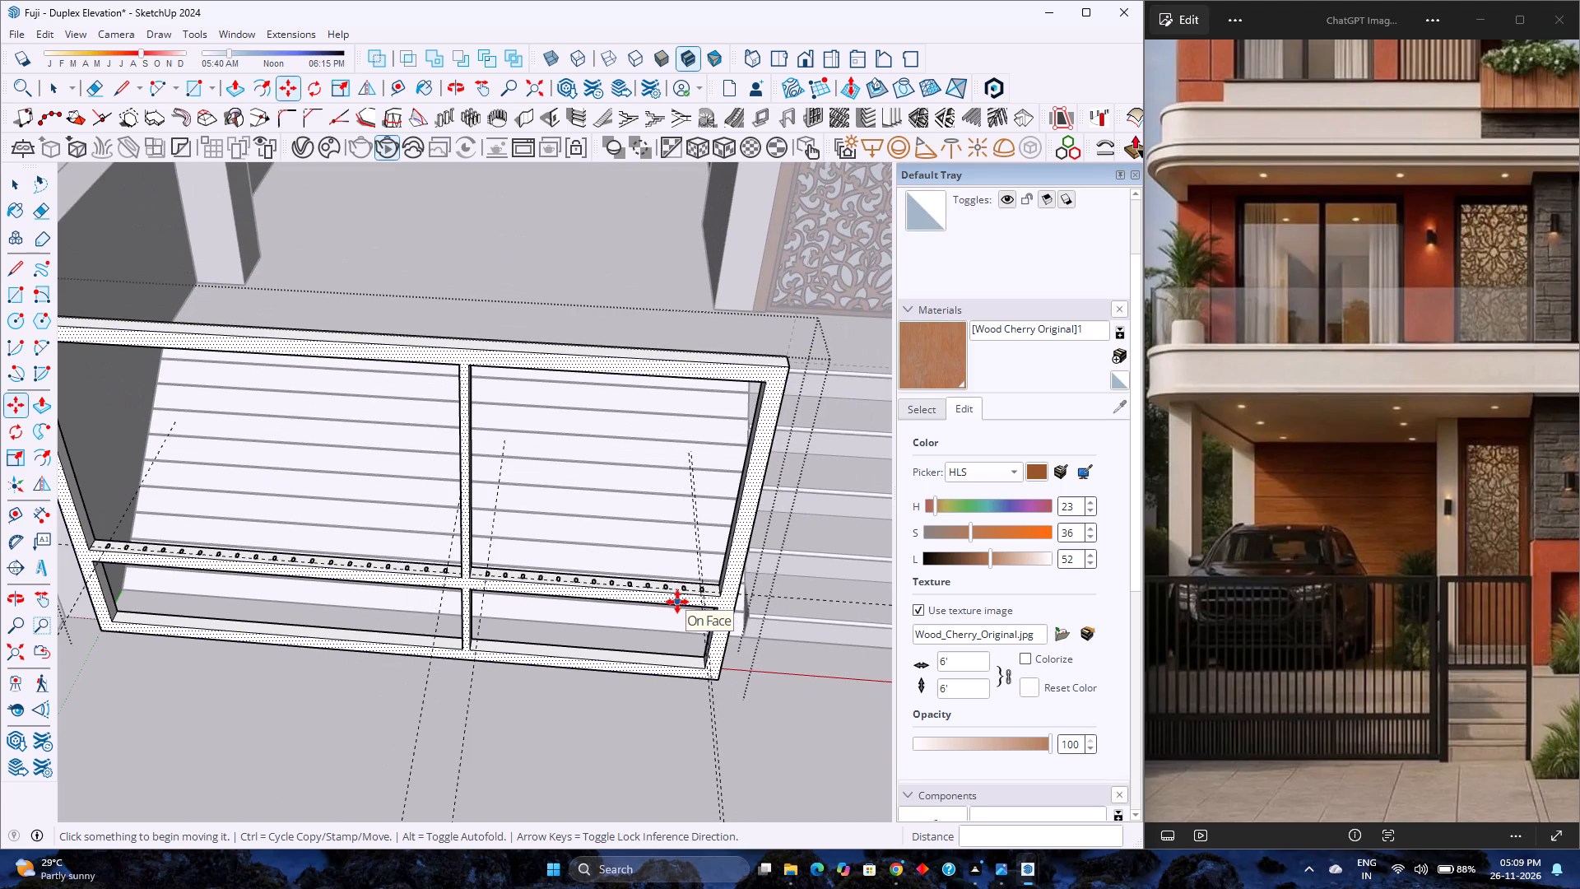
{"action": "key", "text": "space"}
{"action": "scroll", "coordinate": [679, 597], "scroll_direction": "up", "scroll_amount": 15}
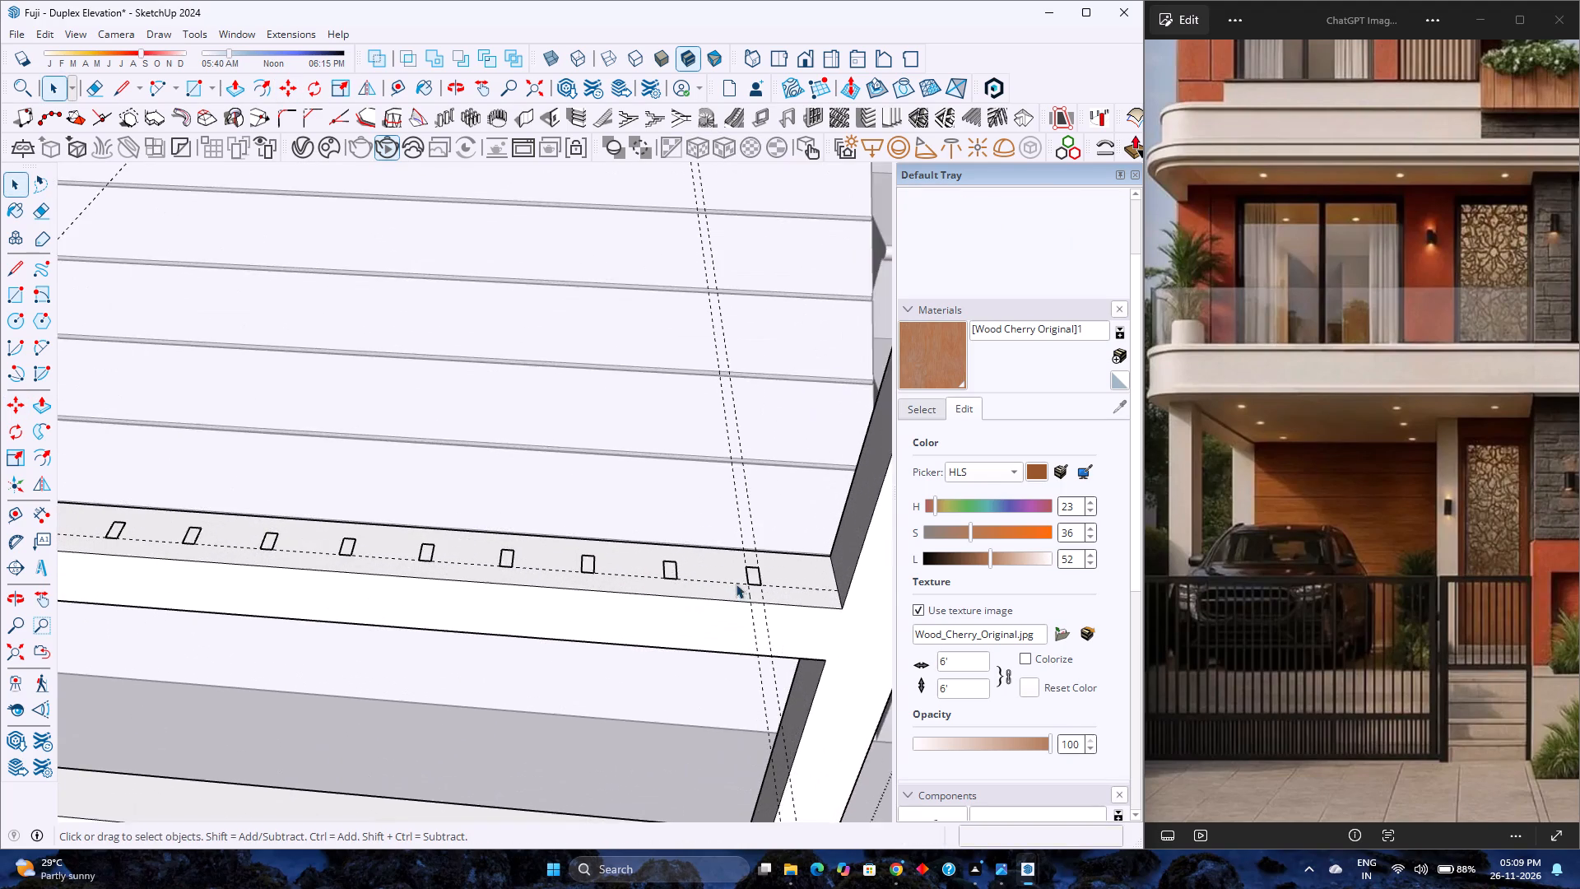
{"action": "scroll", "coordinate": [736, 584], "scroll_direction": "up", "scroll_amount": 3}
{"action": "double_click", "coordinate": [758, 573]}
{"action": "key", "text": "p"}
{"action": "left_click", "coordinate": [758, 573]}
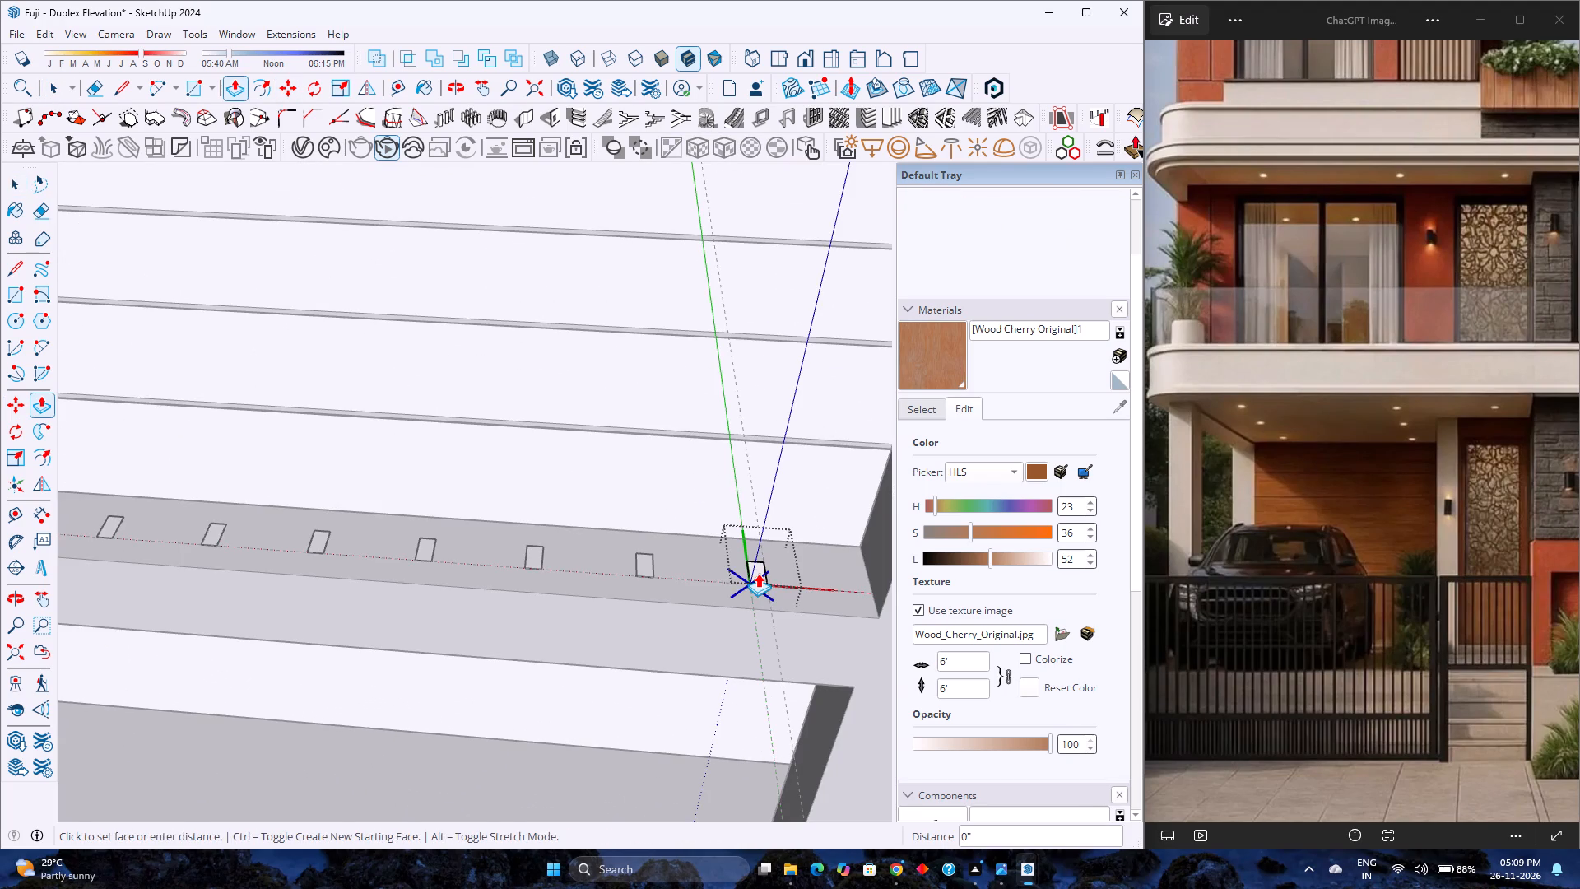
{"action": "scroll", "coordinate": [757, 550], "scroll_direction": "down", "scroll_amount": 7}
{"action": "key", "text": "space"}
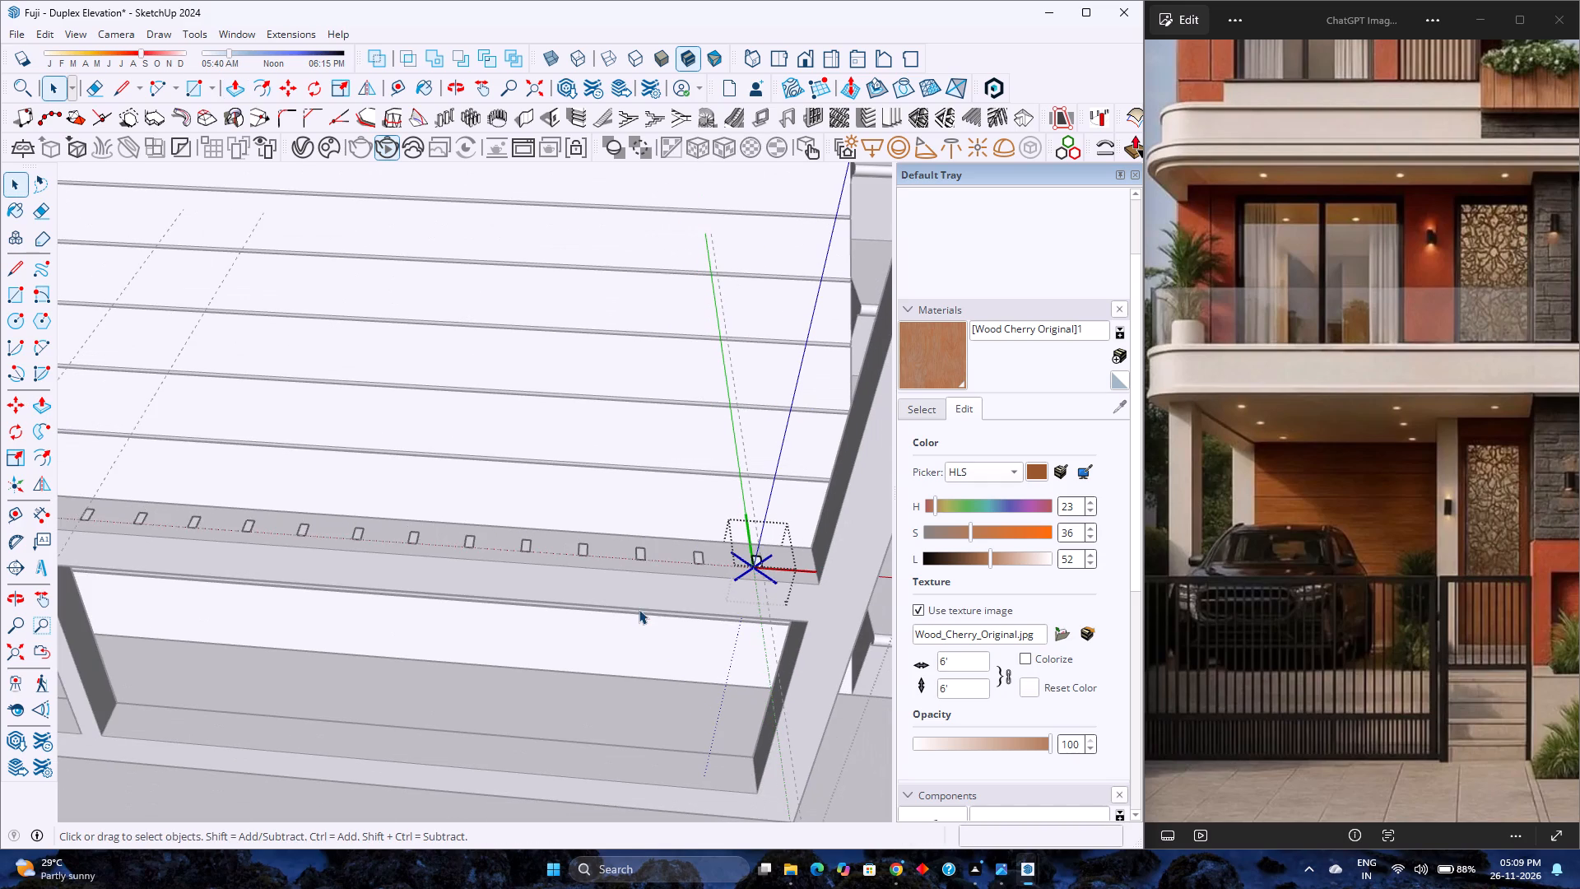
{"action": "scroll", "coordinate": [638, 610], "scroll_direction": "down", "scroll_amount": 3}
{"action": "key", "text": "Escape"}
Inside the right bay's end component, extrude the small rectangle 3' 11" up to the gate's top rail, forming all the vertical bars.
{"action": "scroll", "coordinate": [731, 594], "scroll_direction": "up", "scroll_amount": 5}
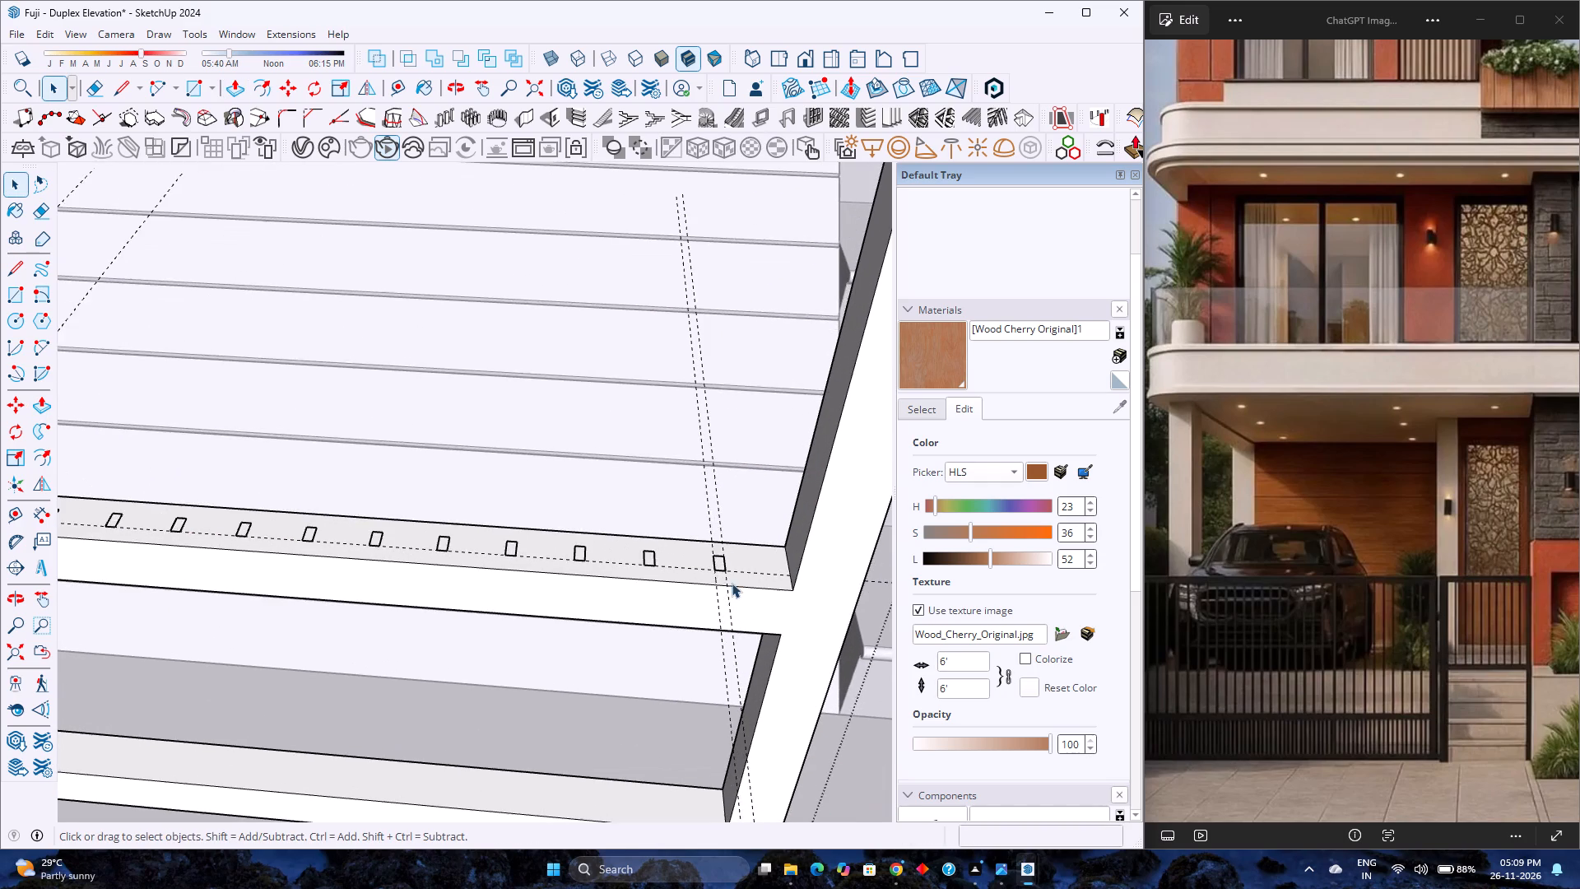
{"action": "scroll", "coordinate": [729, 580], "scroll_direction": "up", "scroll_amount": 3}
{"action": "left_click", "coordinate": [718, 560]}
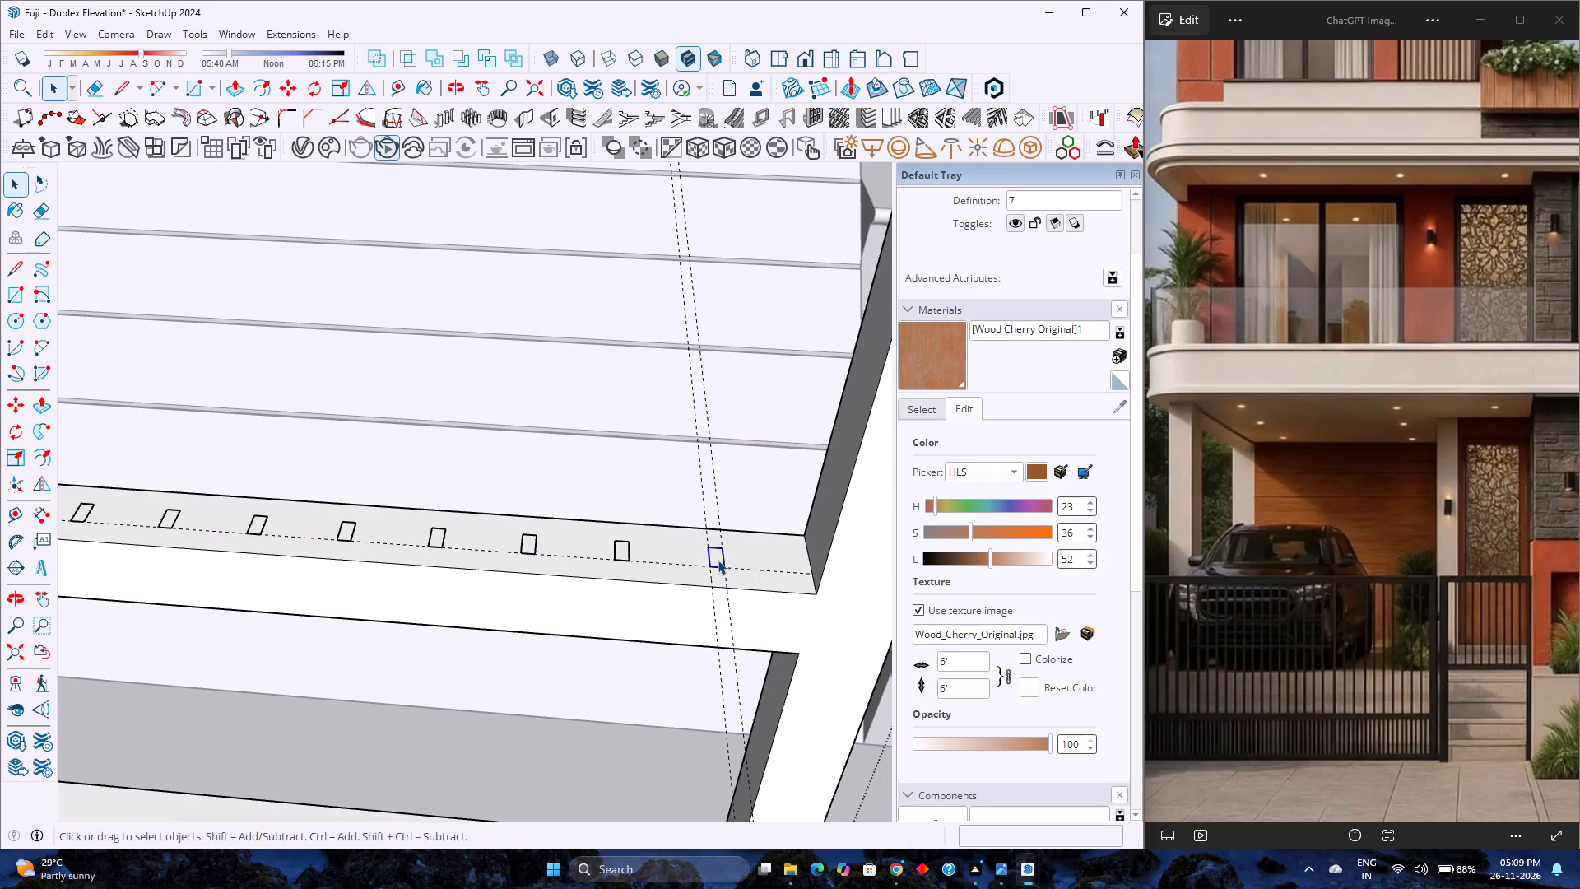
{"action": "key", "text": "m"}
{"action": "key", "text": "space"}
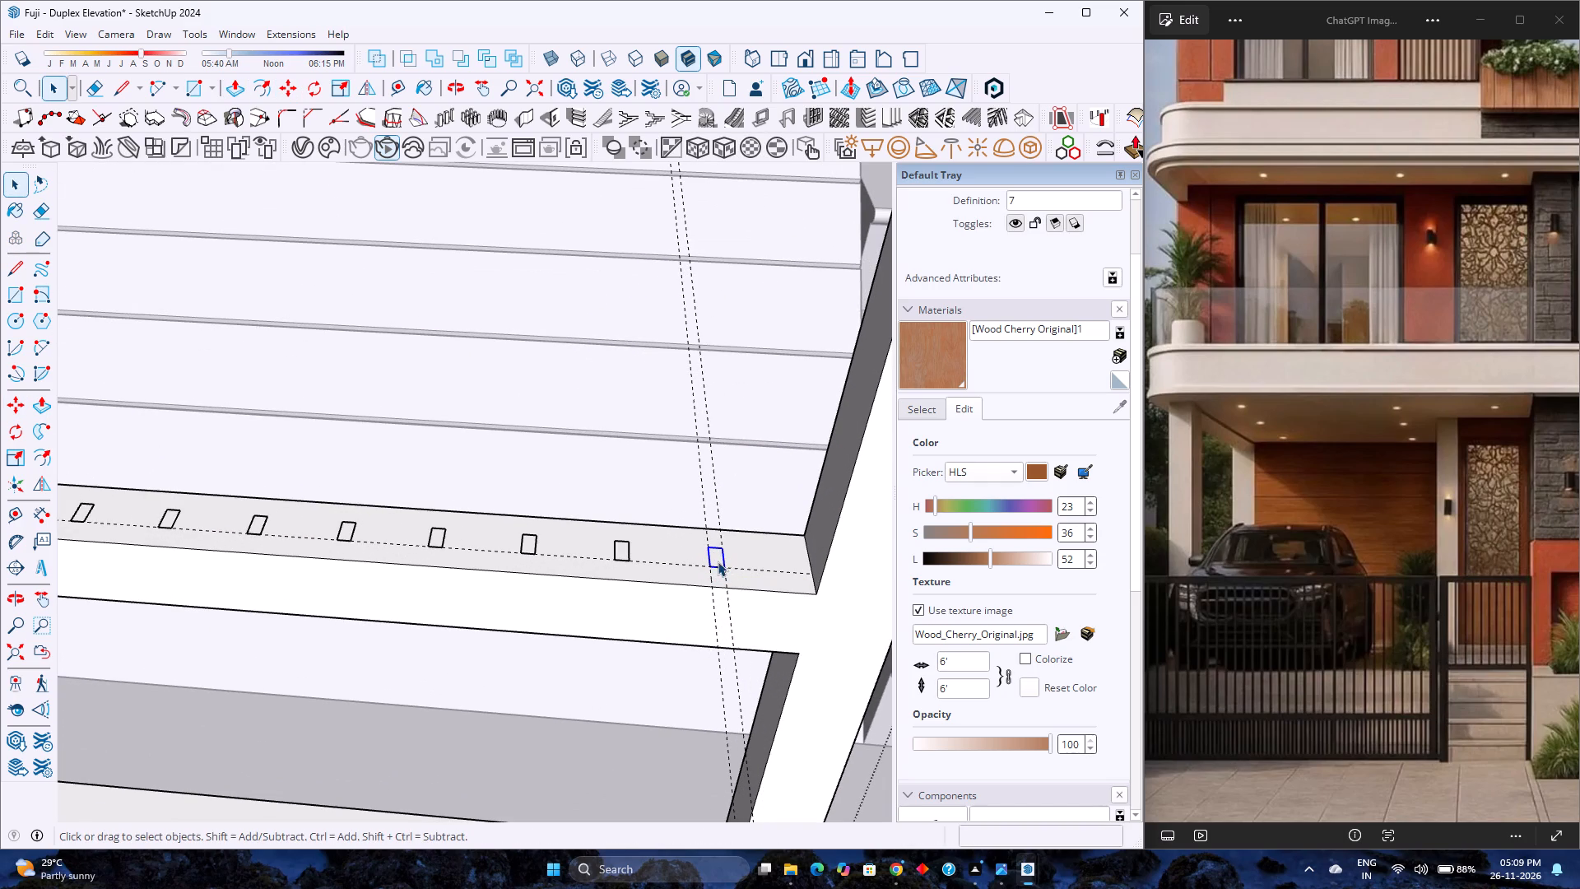
{"action": "double_click", "coordinate": [718, 560]}
{"action": "scroll", "coordinate": [718, 560], "scroll_direction": "up", "scroll_amount": 3}
{"action": "key", "text": "p"}
{"action": "left_click", "coordinate": [718, 560]}
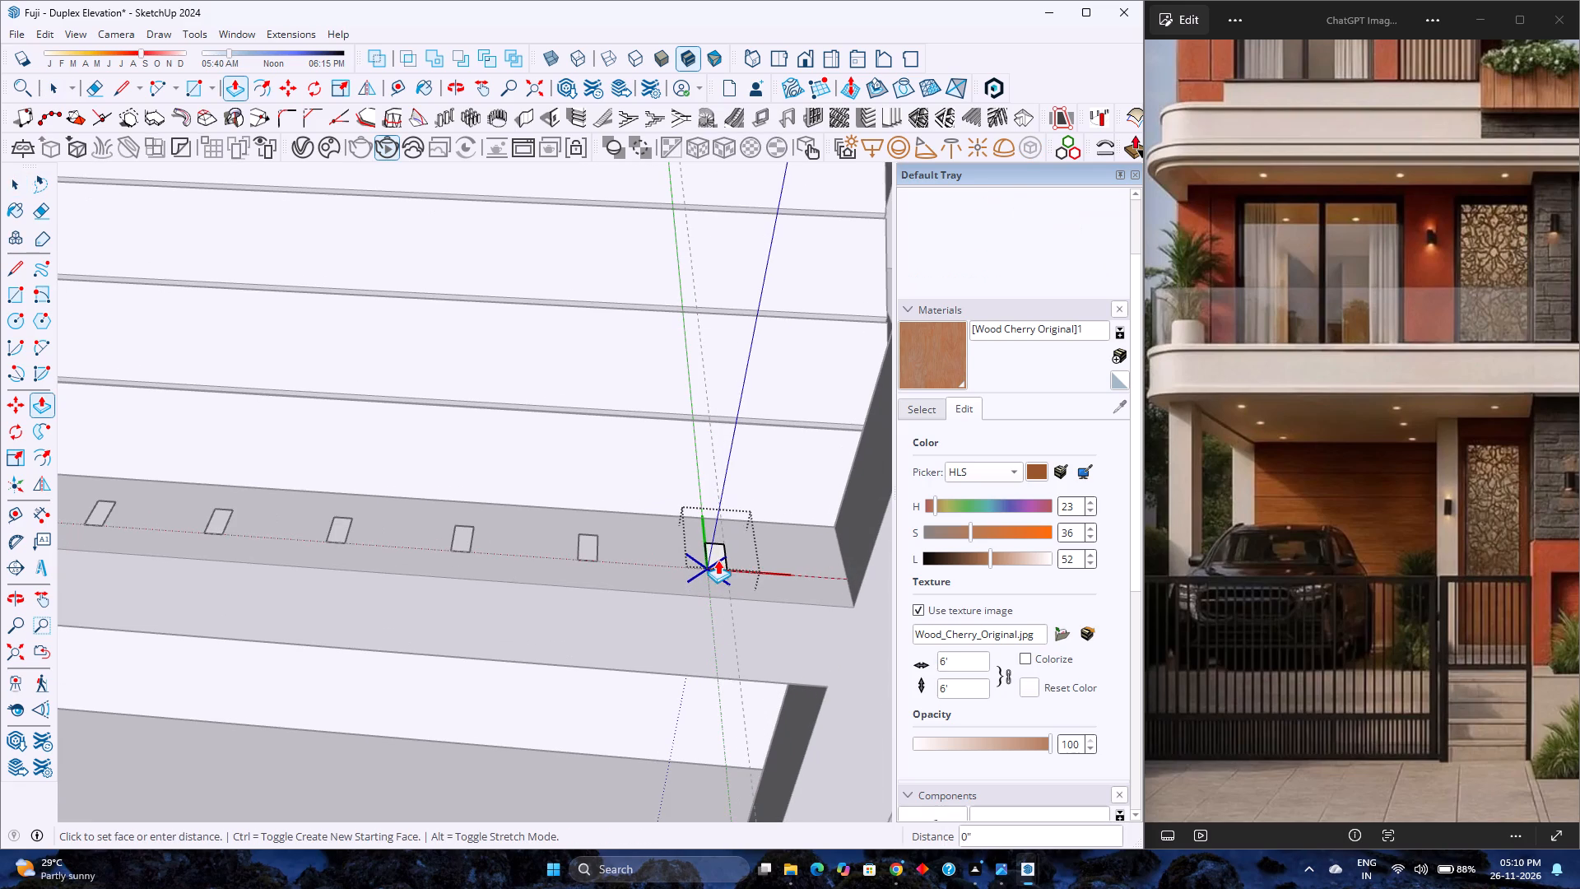
{"action": "scroll", "coordinate": [718, 489], "scroll_direction": "down", "scroll_amount": 4}
{"action": "scroll", "coordinate": [679, 412], "scroll_direction": "down", "scroll_amount": 7}
{"action": "middle_click_drag", "start_coordinate": [671, 409], "coordinate": [668, 414], "text": "shift"}
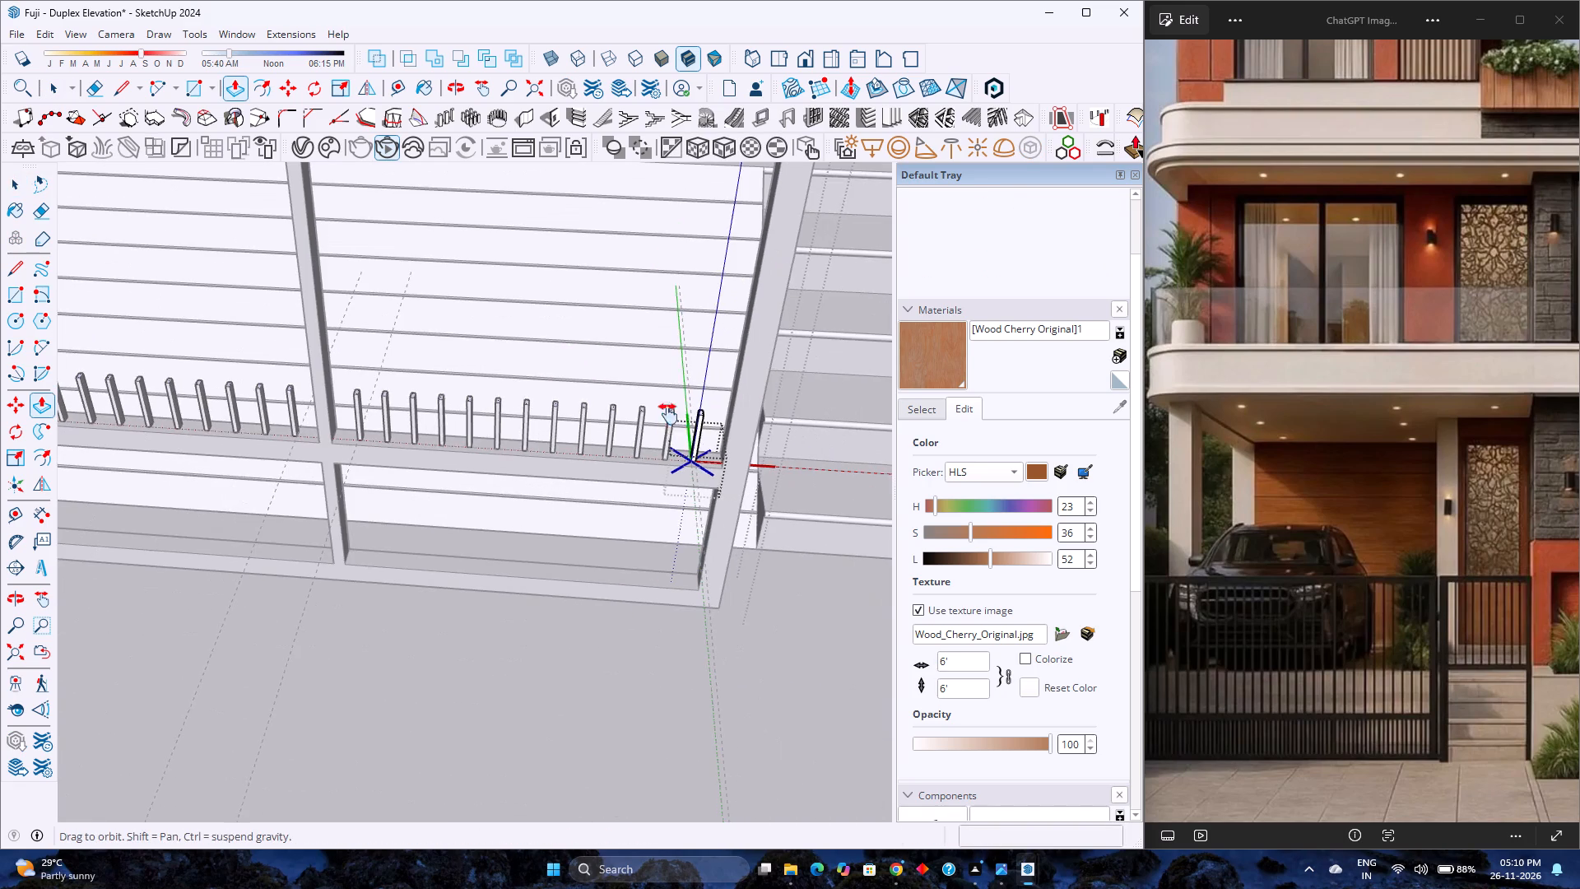
{"action": "middle_click_drag", "start_coordinate": [668, 414], "coordinate": [644, 666], "text": "shift"}
{"action": "middle_click", "coordinate": [643, 666]}
{"action": "left_click", "coordinate": [762, 472]}
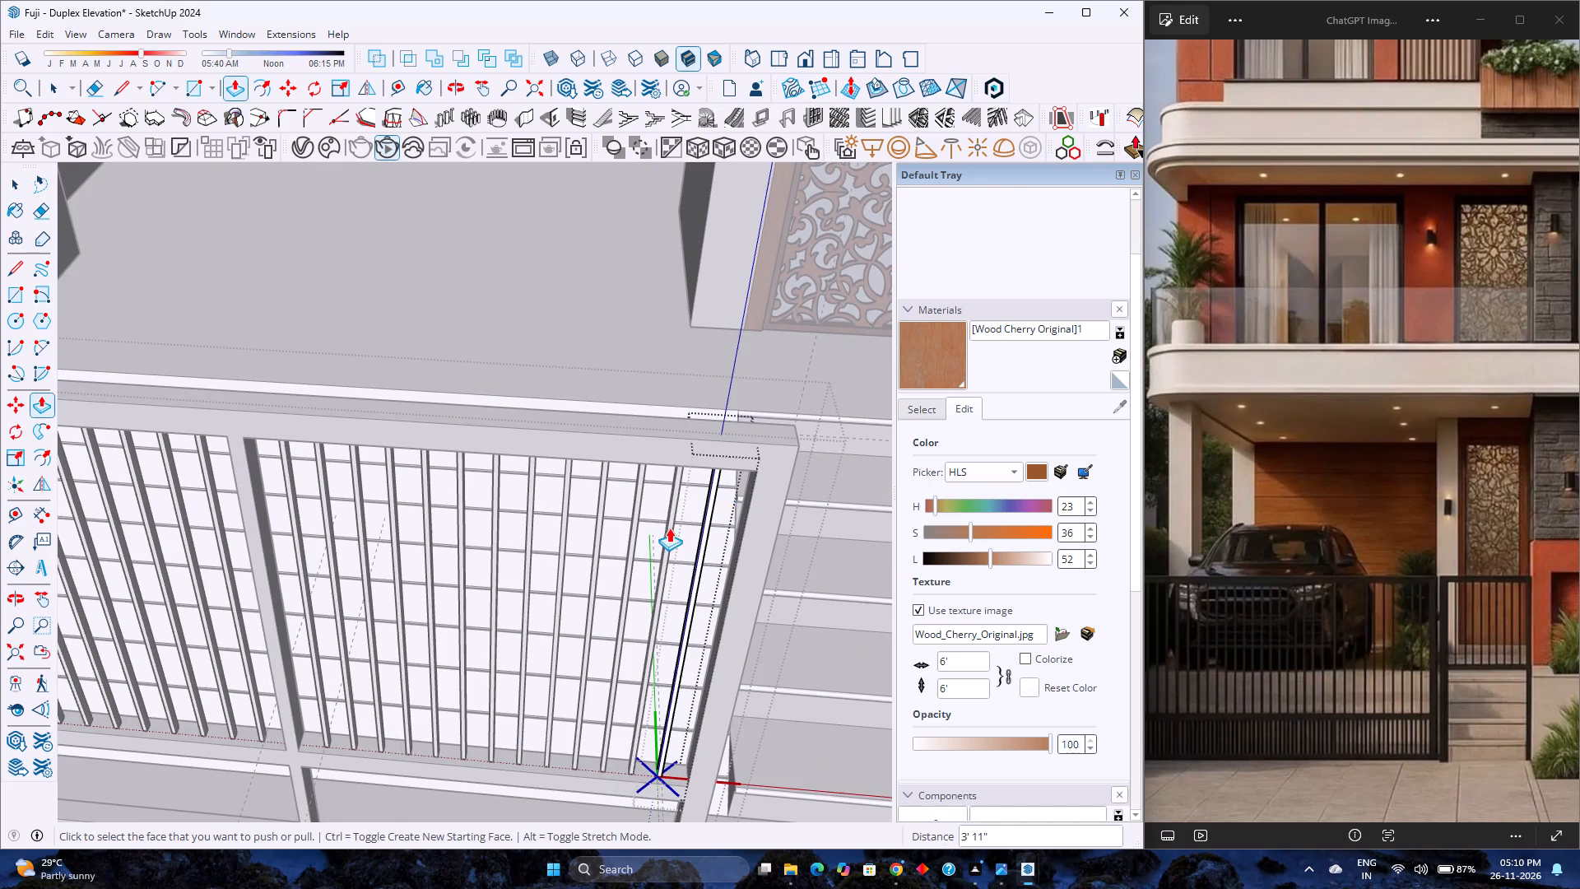
{"action": "scroll", "coordinate": [663, 529], "scroll_direction": "down", "scroll_amount": 13}
{"action": "key", "text": "space"}
{"action": "scroll", "coordinate": [603, 595], "scroll_direction": "down", "scroll_amount": 4}
{"action": "key", "text": "Escape"}
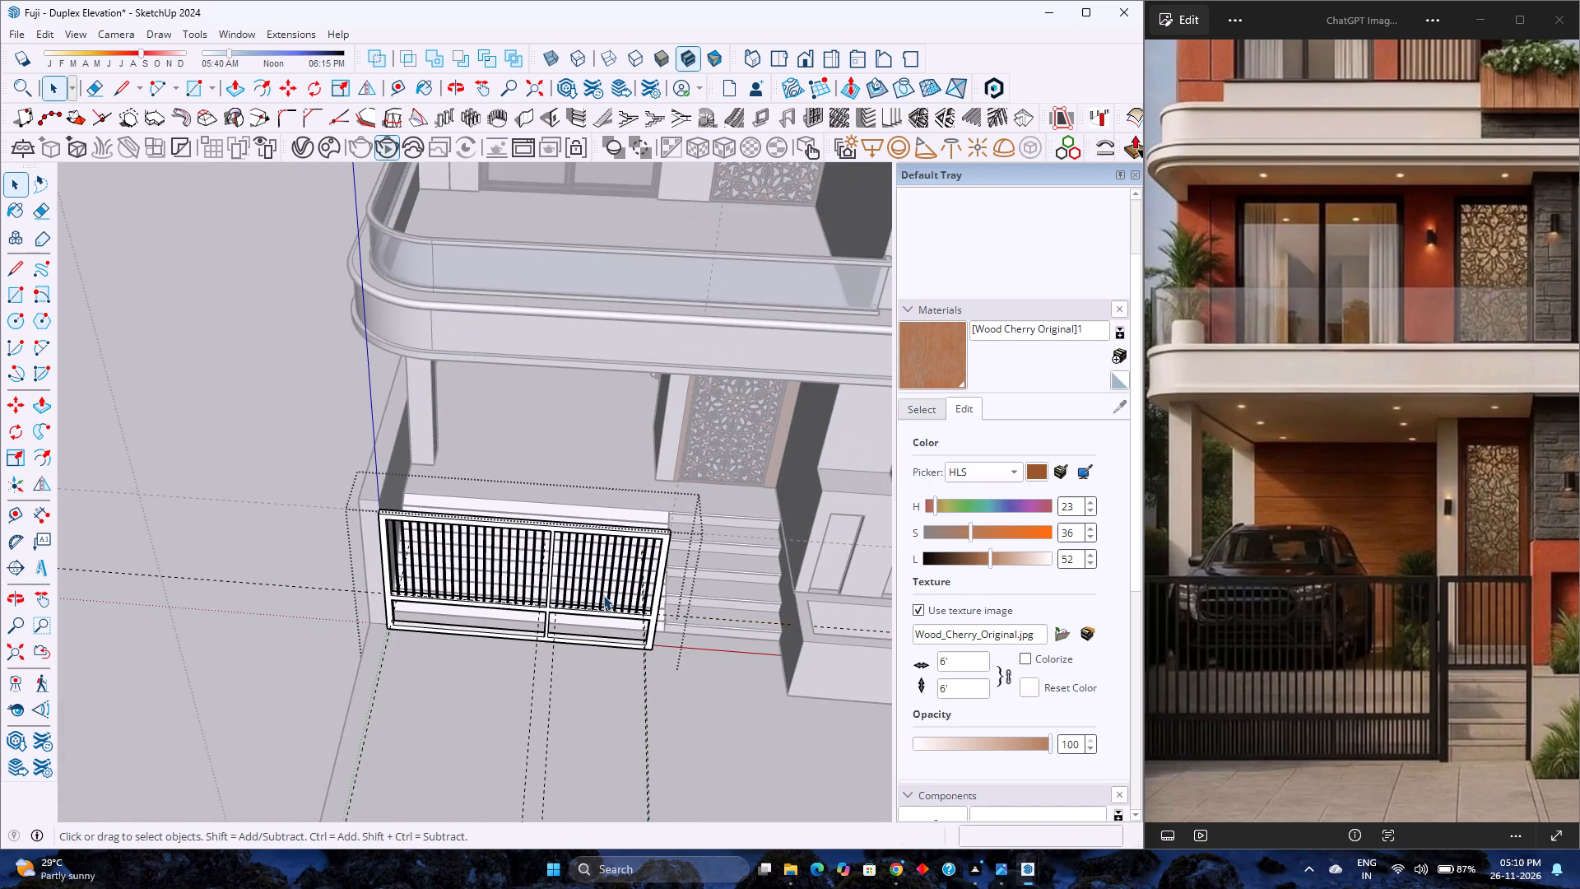
Examine the barred gate in front of the house from several angles for comparison with the reference image.
{"action": "middle_click_drag", "start_coordinate": [527, 658], "coordinate": [551, 542]}
{"action": "middle_click", "coordinate": [551, 542]}
{"action": "scroll", "coordinate": [552, 546], "scroll_direction": "down", "scroll_amount": 2}
{"action": "scroll", "coordinate": [577, 474], "scroll_direction": "up", "scroll_amount": 1, "text": "shift"}
{"action": "middle_click_drag", "start_coordinate": [580, 486], "coordinate": [544, 687], "text": "shift"}
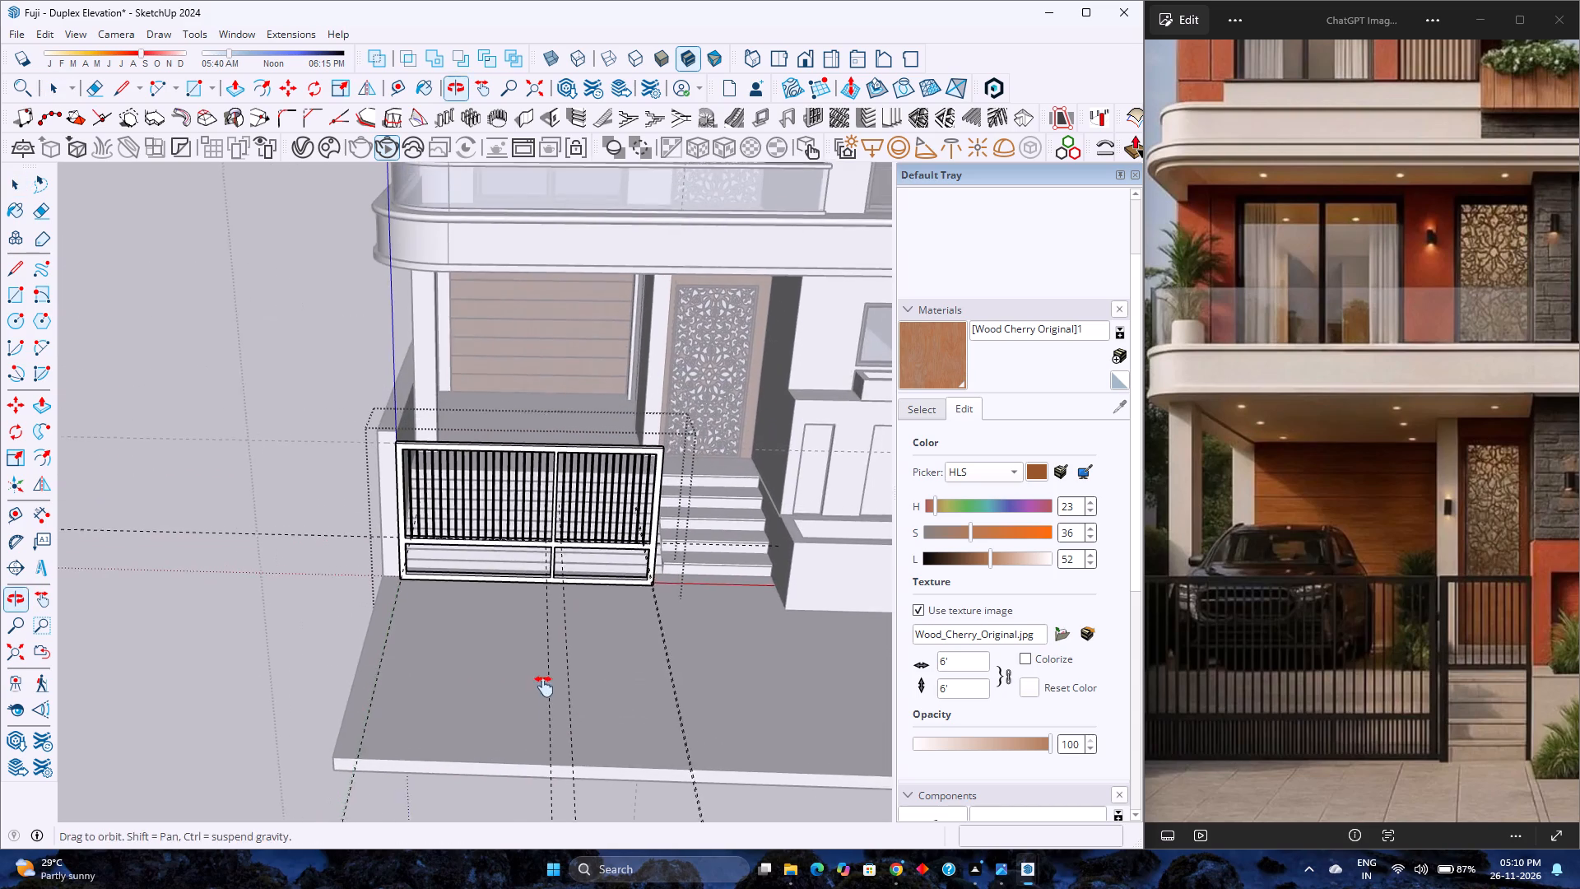
{"action": "middle_click_drag", "start_coordinate": [544, 687], "coordinate": [544, 687], "text": "shift"}
{"action": "middle_click_drag", "start_coordinate": [554, 640], "coordinate": [498, 571]}
{"action": "scroll", "coordinate": [498, 571], "scroll_direction": "down", "scroll_amount": 1}
{"action": "scroll", "coordinate": [498, 571], "scroll_direction": "up", "scroll_amount": 2}
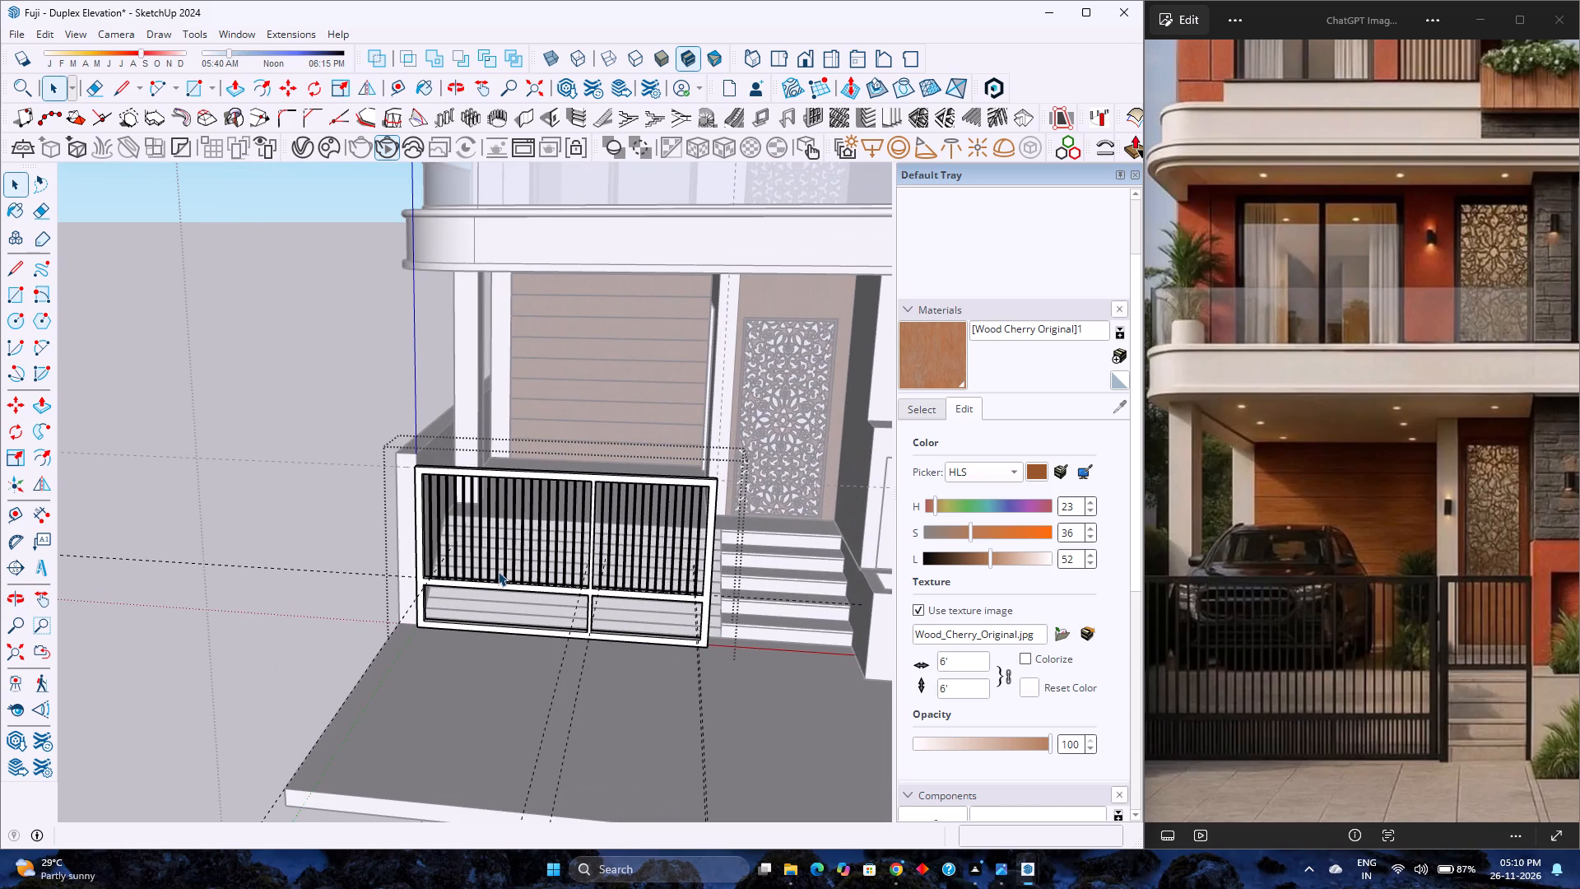
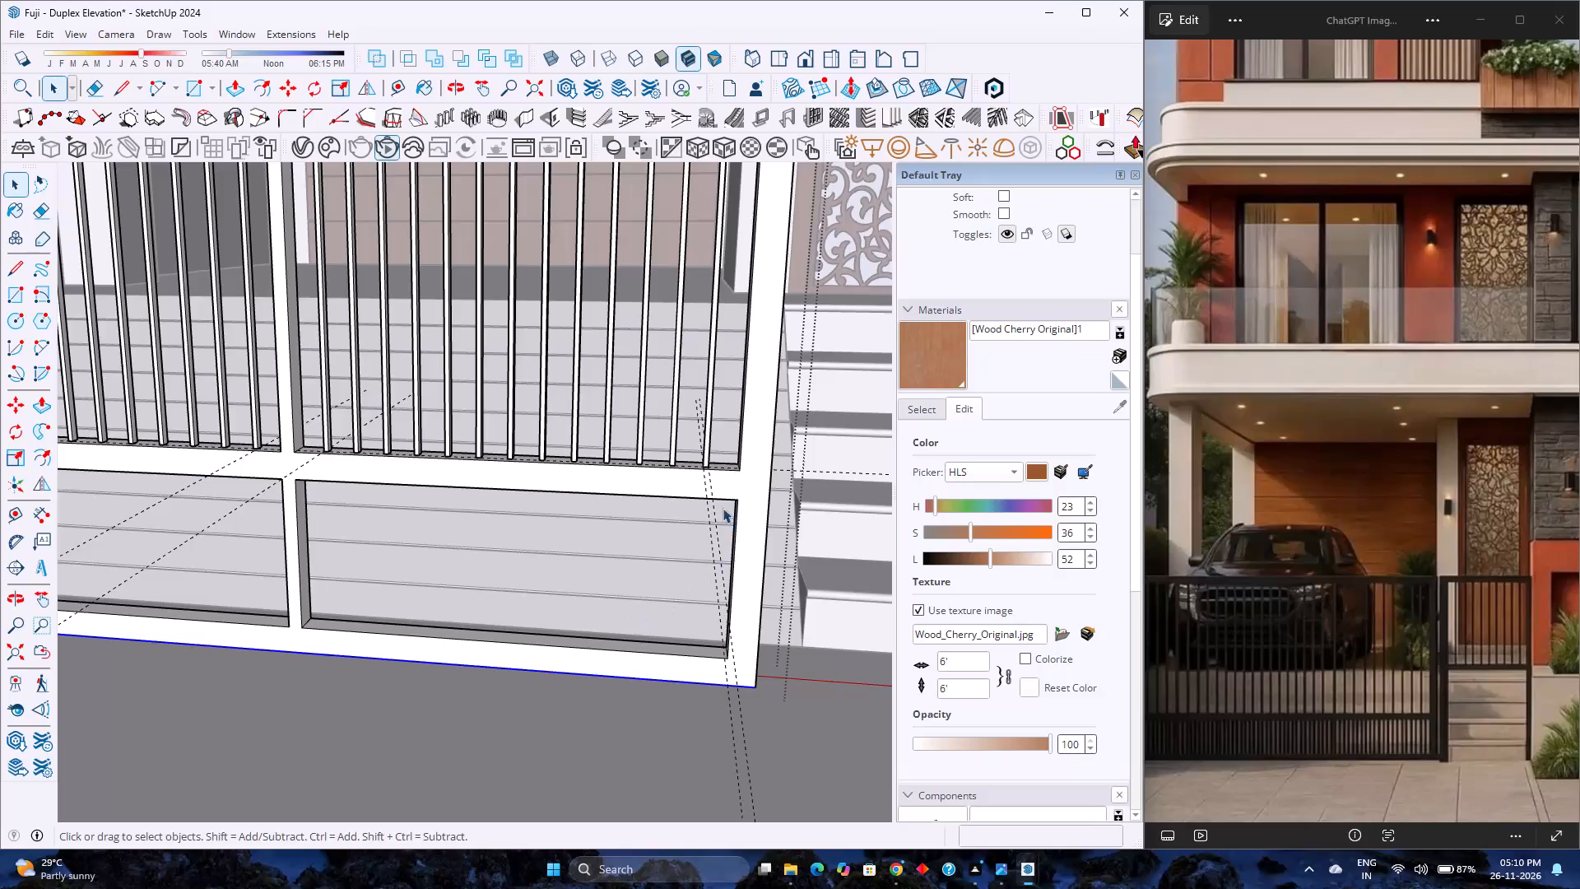
Select the layout guides on the gate's middle rail and move them 1' 8" down onto the bottom rail.
{"action": "scroll", "coordinate": [711, 500], "scroll_direction": "up", "scroll_amount": 2}
{"action": "middle_click_drag", "start_coordinate": [711, 500], "coordinate": [699, 527]}
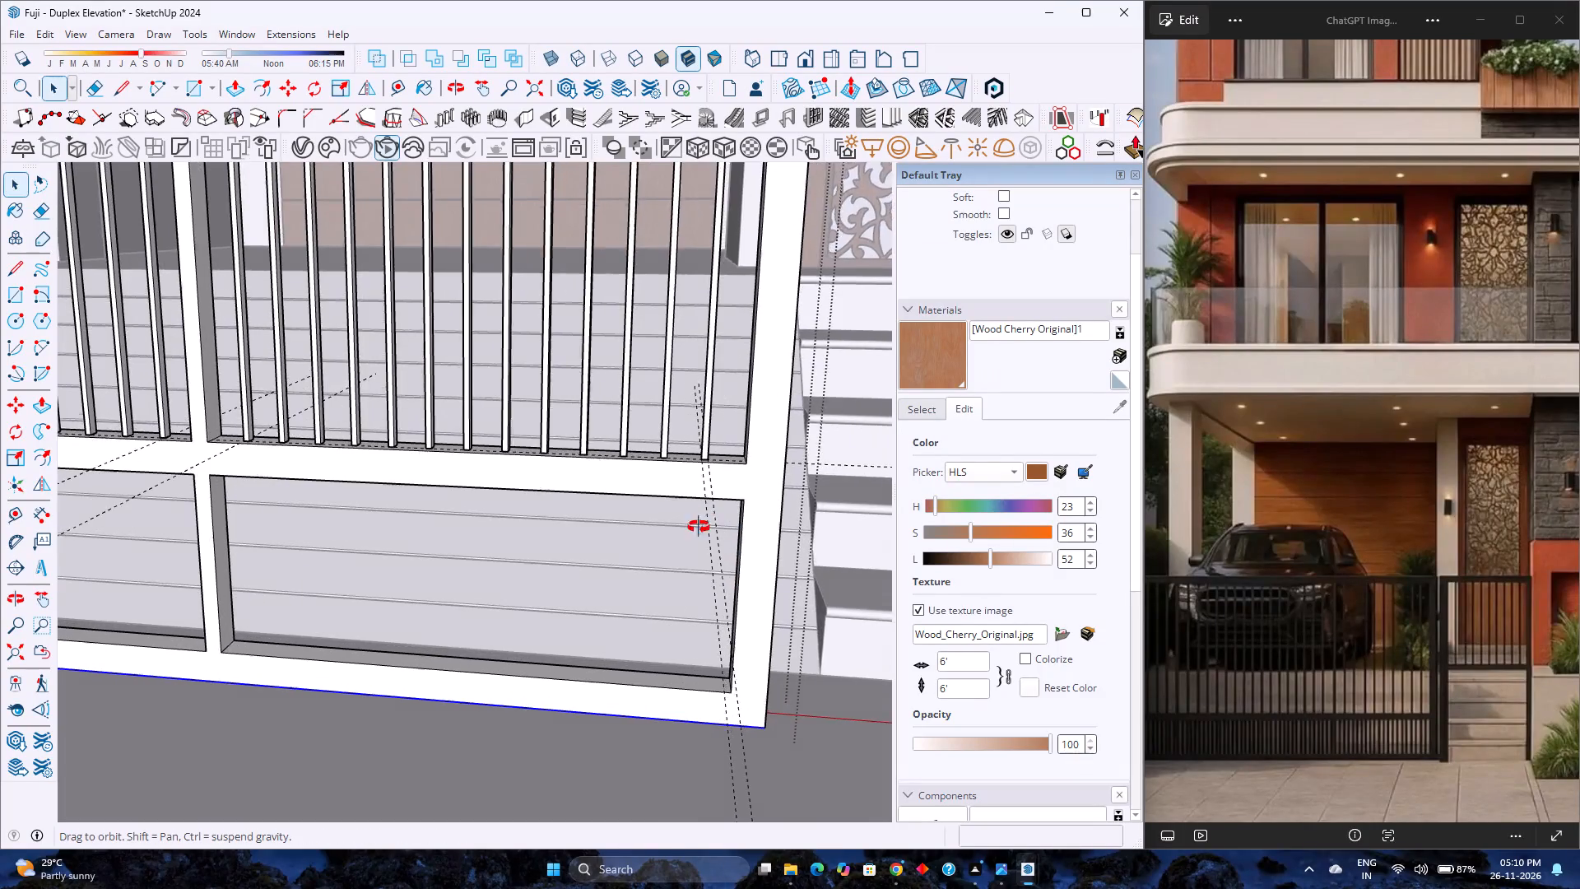
{"action": "middle_click_drag", "start_coordinate": [699, 527], "coordinate": [653, 704]}
{"action": "middle_click", "coordinate": [653, 704]}
{"action": "left_click", "coordinate": [705, 507]}
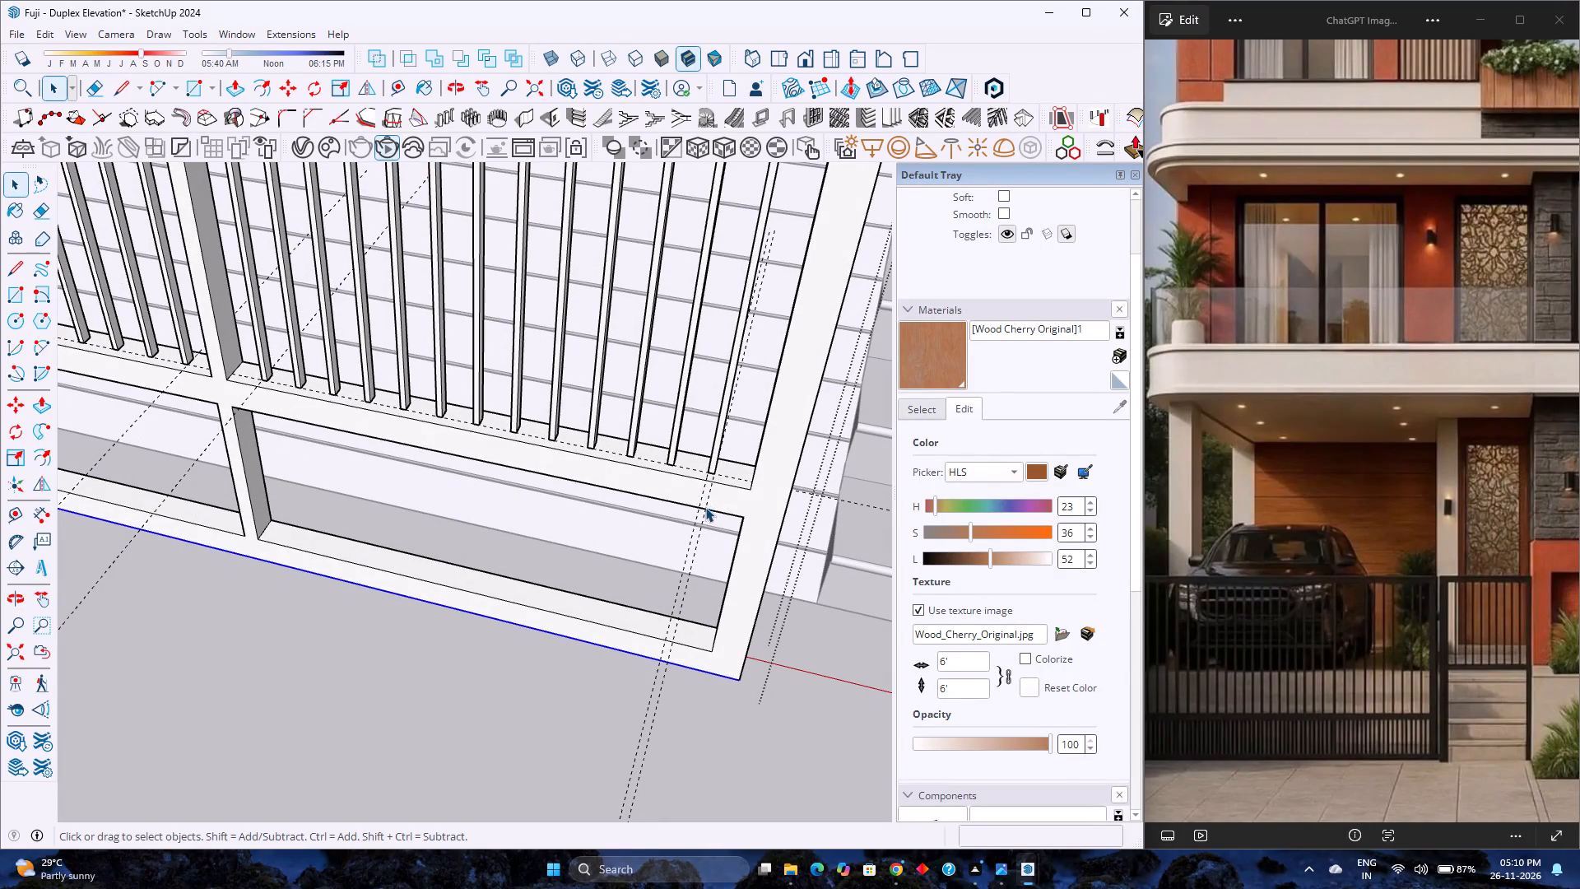
{"action": "right_click", "coordinate": [704, 505]}
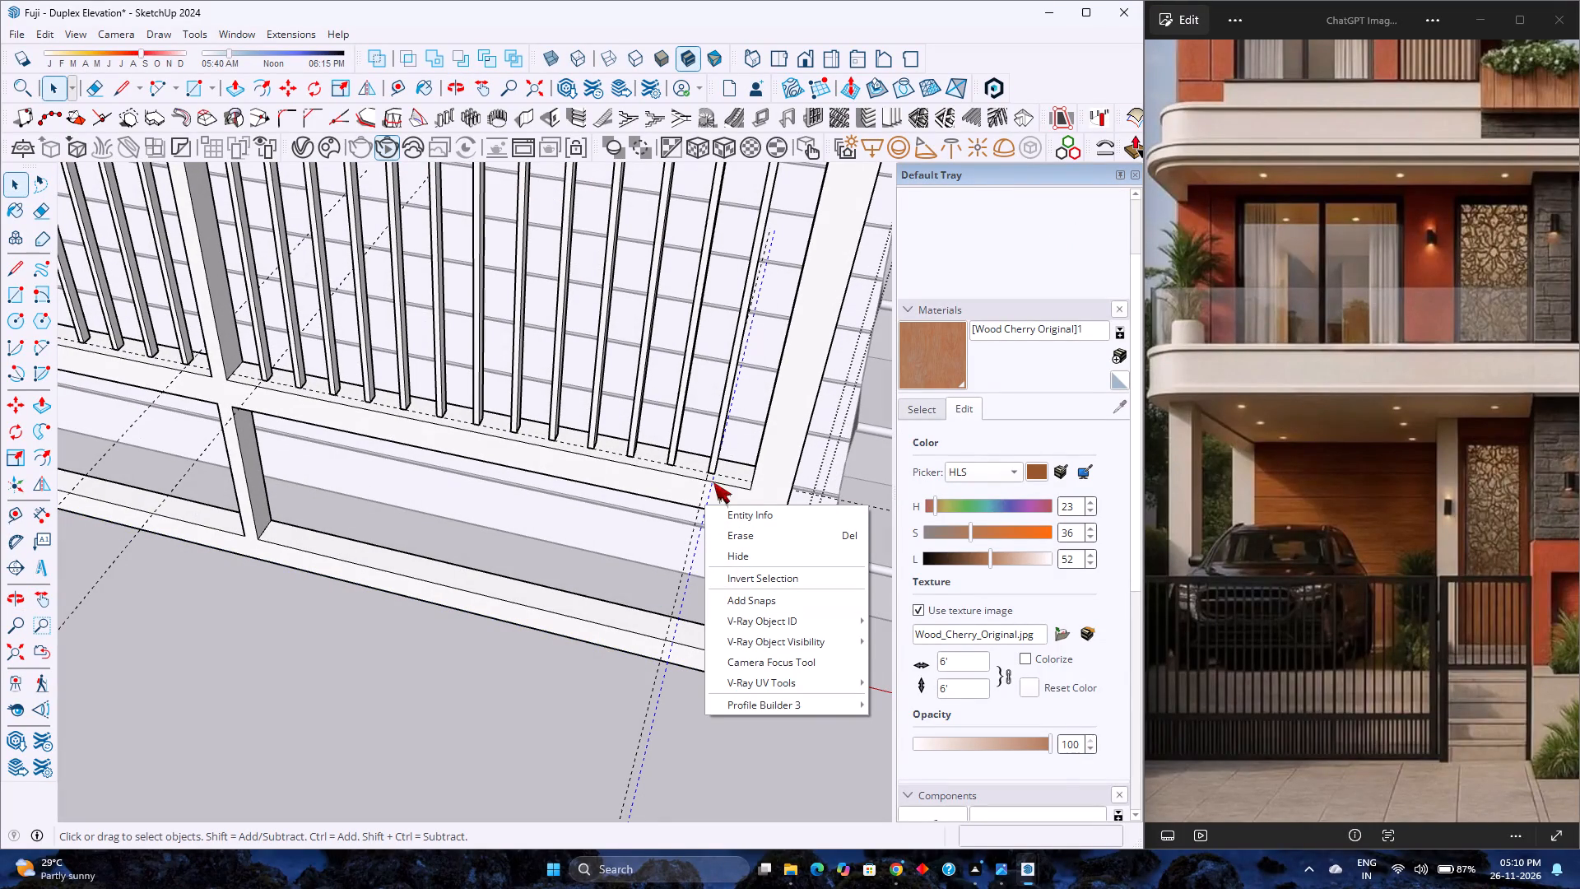
{"action": "left_click", "coordinate": [723, 477]}
{"action": "scroll", "coordinate": [723, 477], "scroll_direction": "up", "scroll_amount": 6}
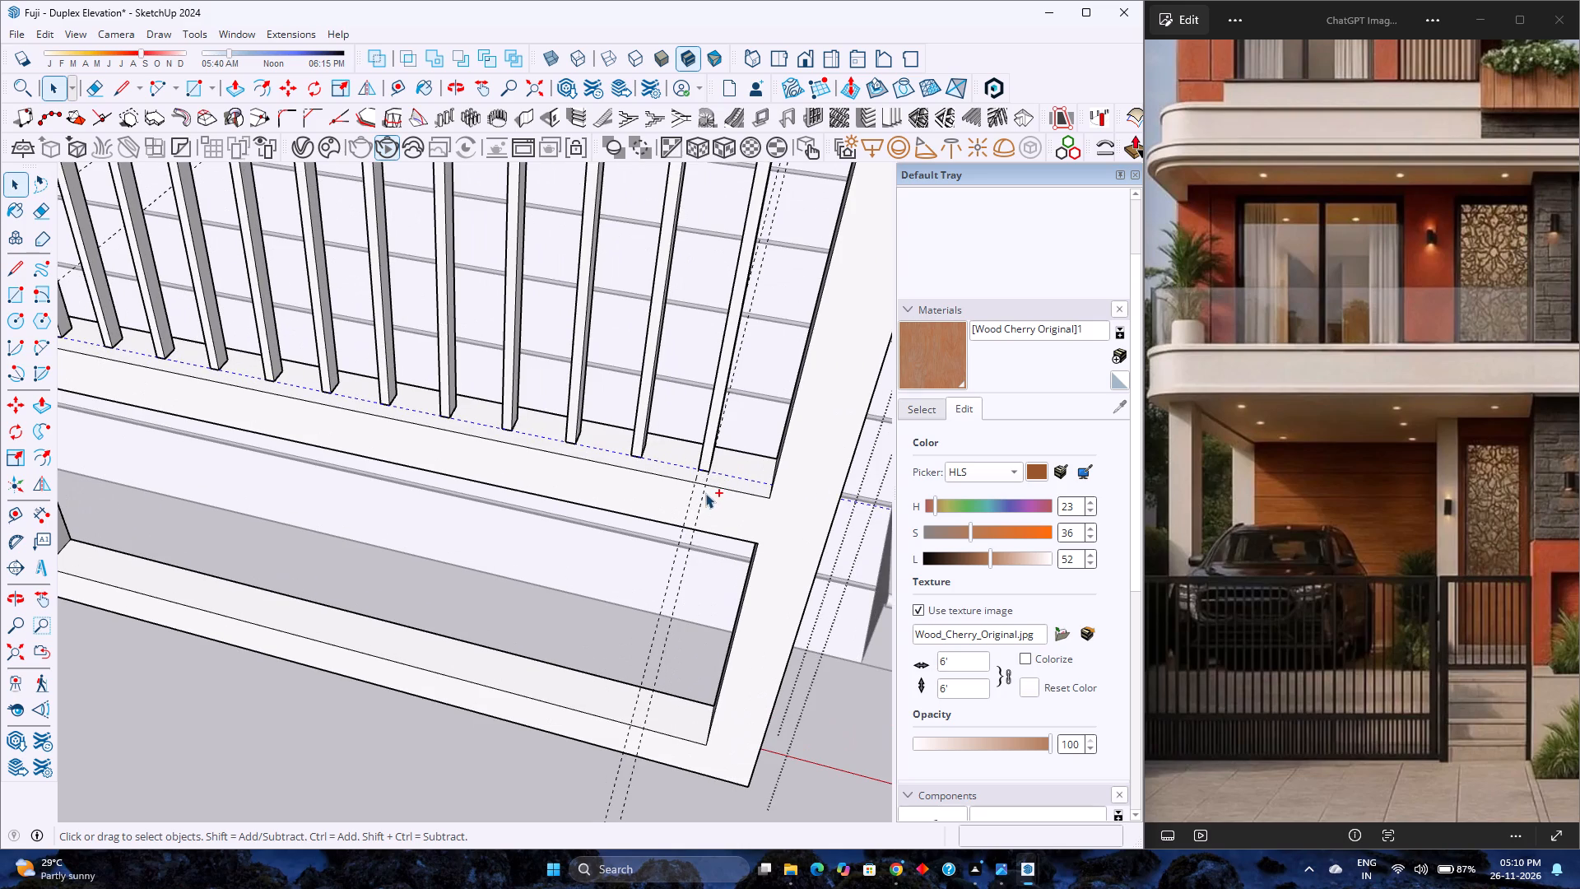
{"action": "left_click", "coordinate": [705, 493], "text": "ctrl"}
{"action": "left_click", "coordinate": [682, 522], "text": "ctrl"}
{"action": "scroll", "coordinate": [699, 513], "scroll_direction": "down", "scroll_amount": 6, "text": "ctrl"}
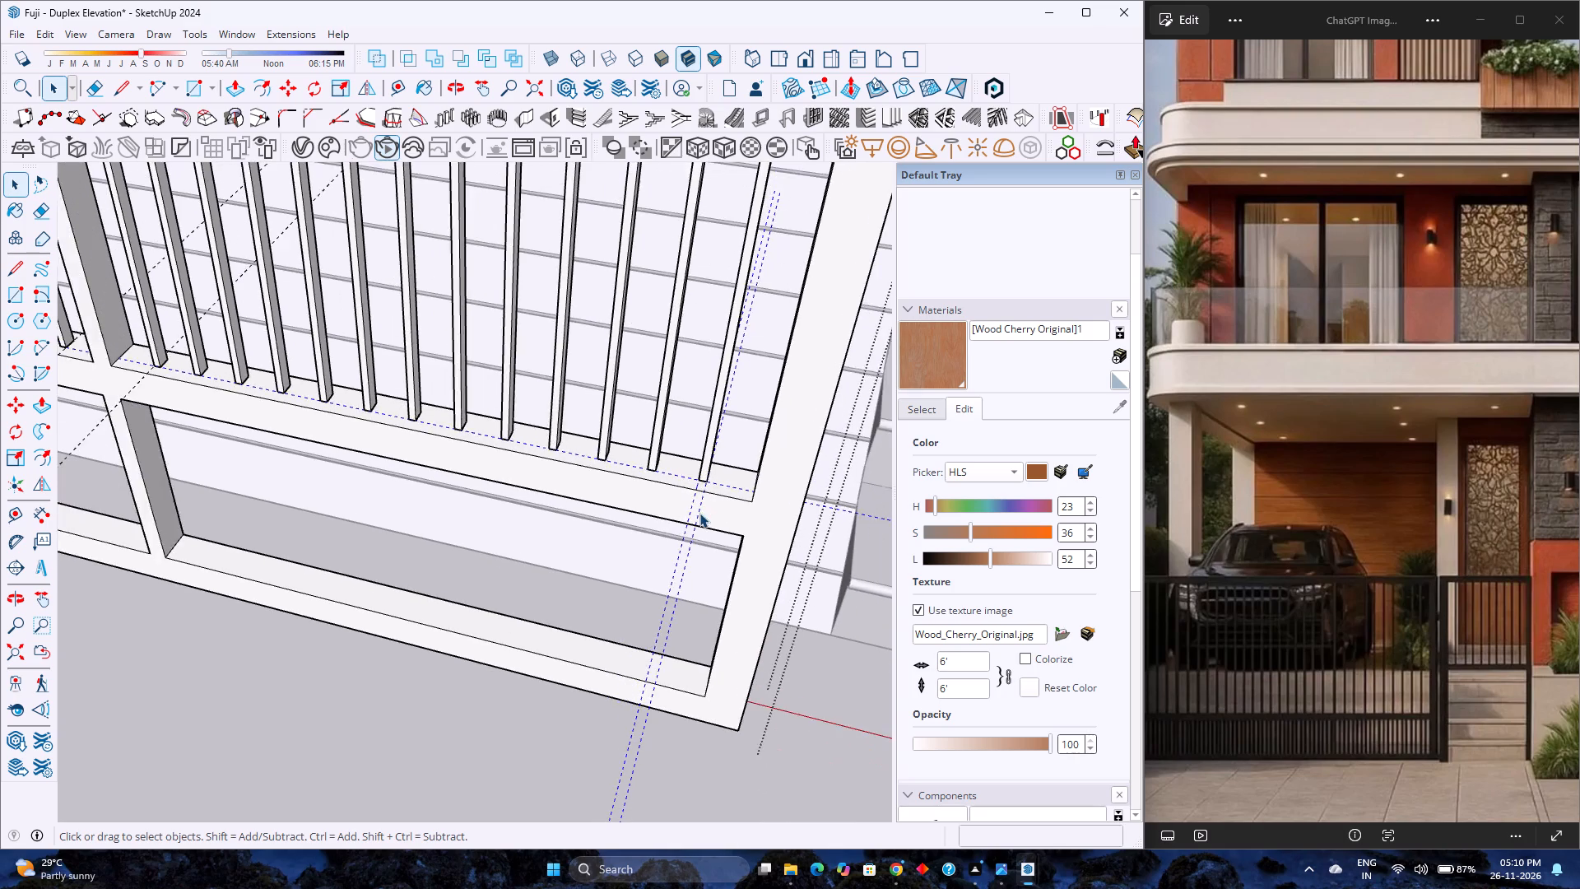
{"action": "scroll", "coordinate": [699, 513], "scroll_direction": "down", "scroll_amount": 6, "text": "ctrl"}
{"action": "scroll", "coordinate": [367, 468], "scroll_direction": "up", "scroll_amount": 3}
{"action": "left_click_drag", "start_coordinate": [311, 750], "coordinate": [230, 718], "text": "ctrl"}
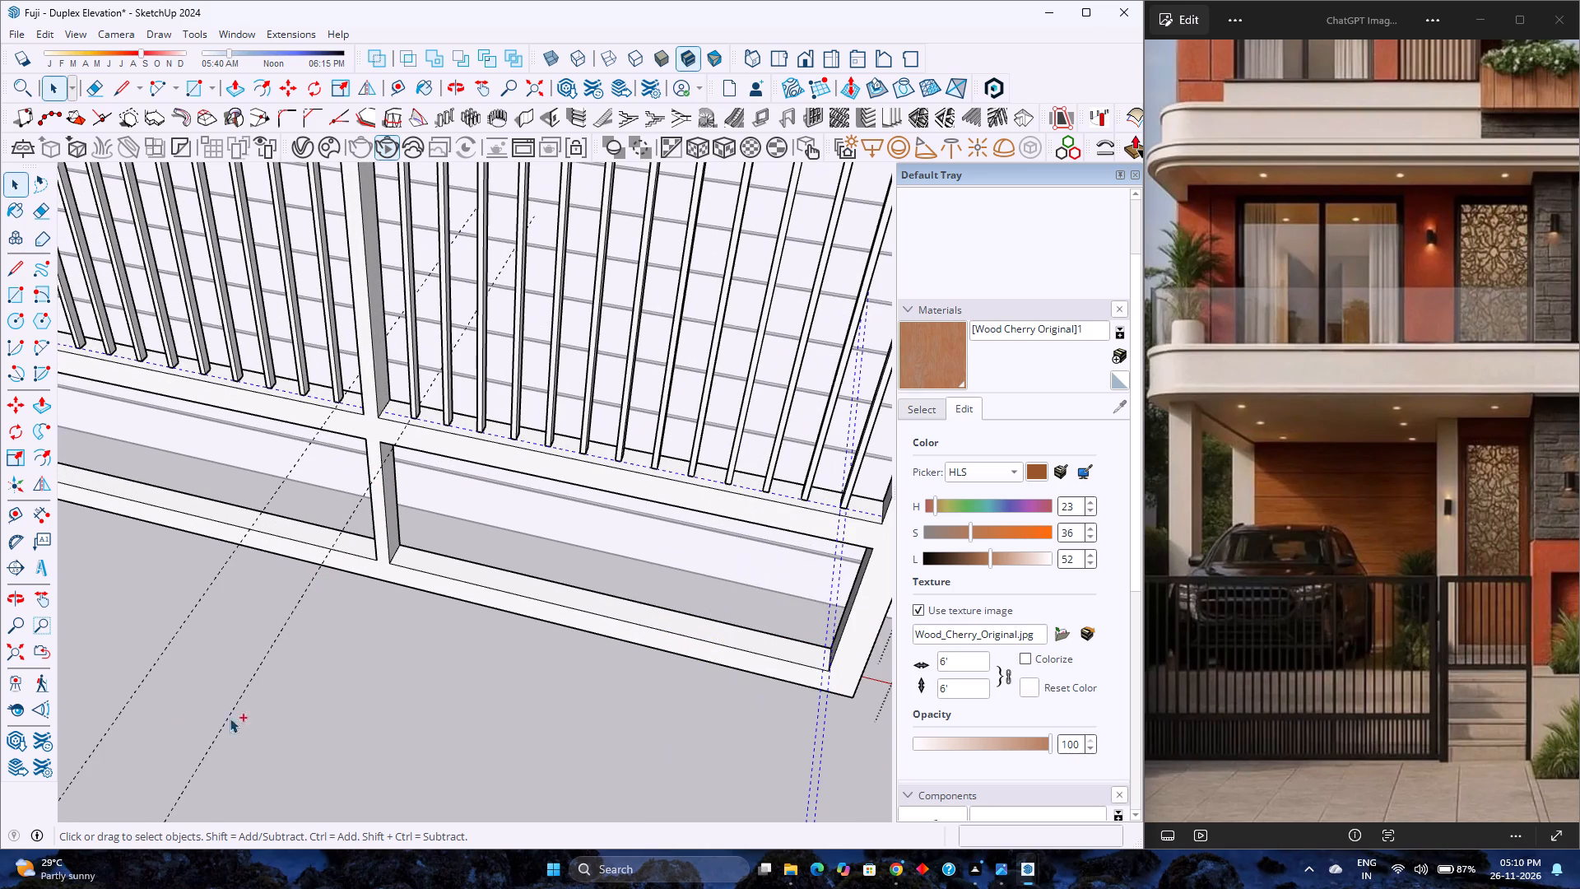
{"action": "left_click_drag", "start_coordinate": [230, 718], "coordinate": [124, 649], "text": "ctrl"}
{"action": "scroll", "coordinate": [423, 667], "scroll_direction": "down", "scroll_amount": 11}
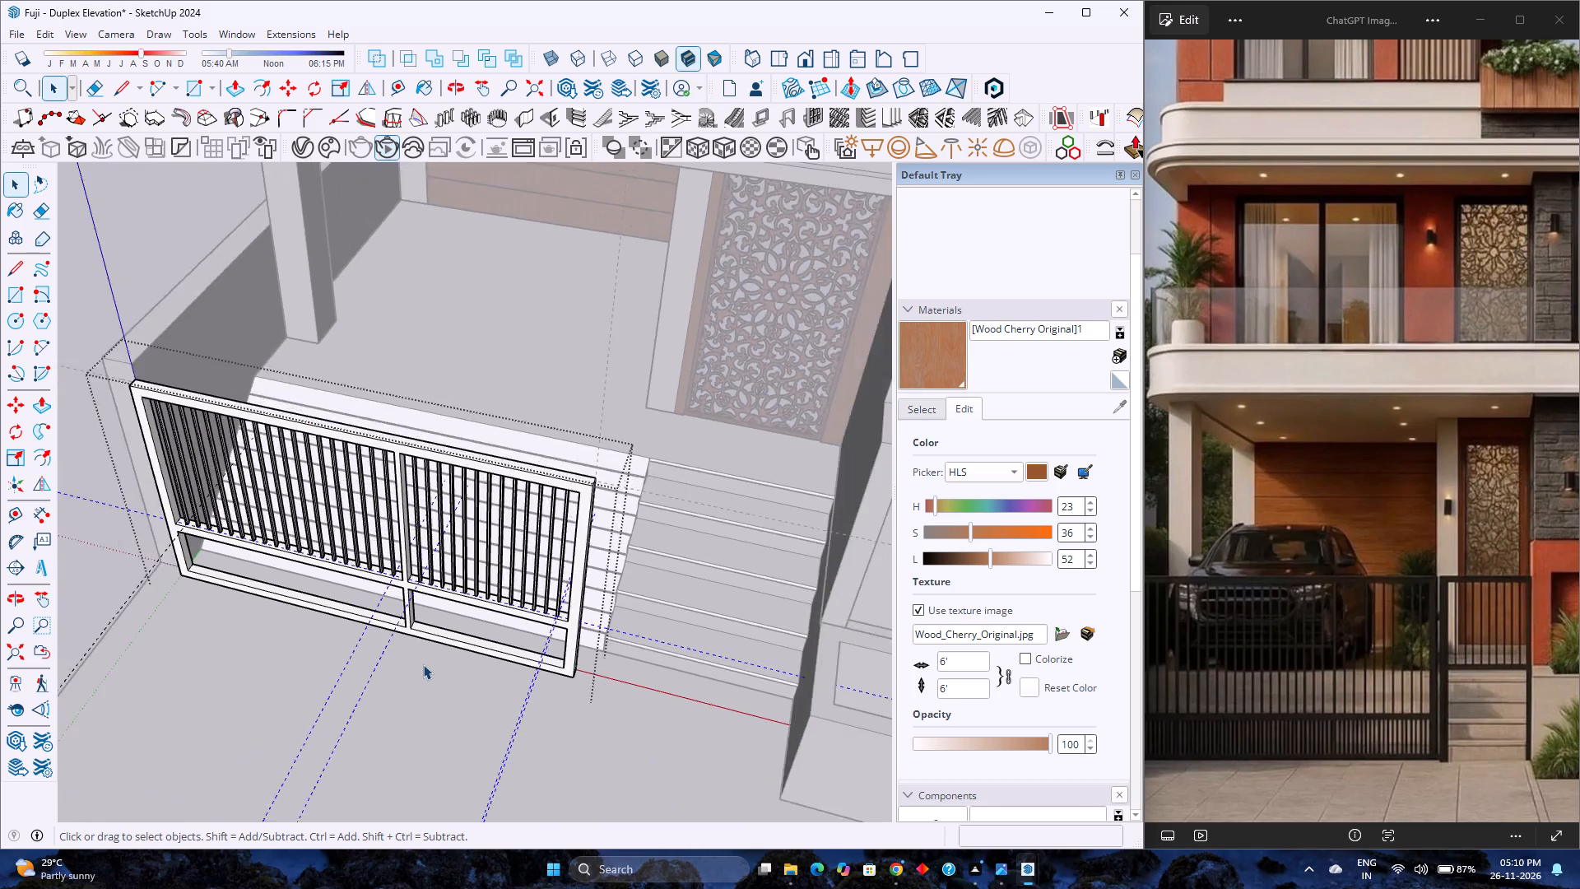
{"action": "scroll", "coordinate": [423, 664], "scroll_direction": "down", "scroll_amount": 3}
{"action": "left_click_drag", "start_coordinate": [222, 668], "coordinate": [152, 645], "text": "ctrl"}
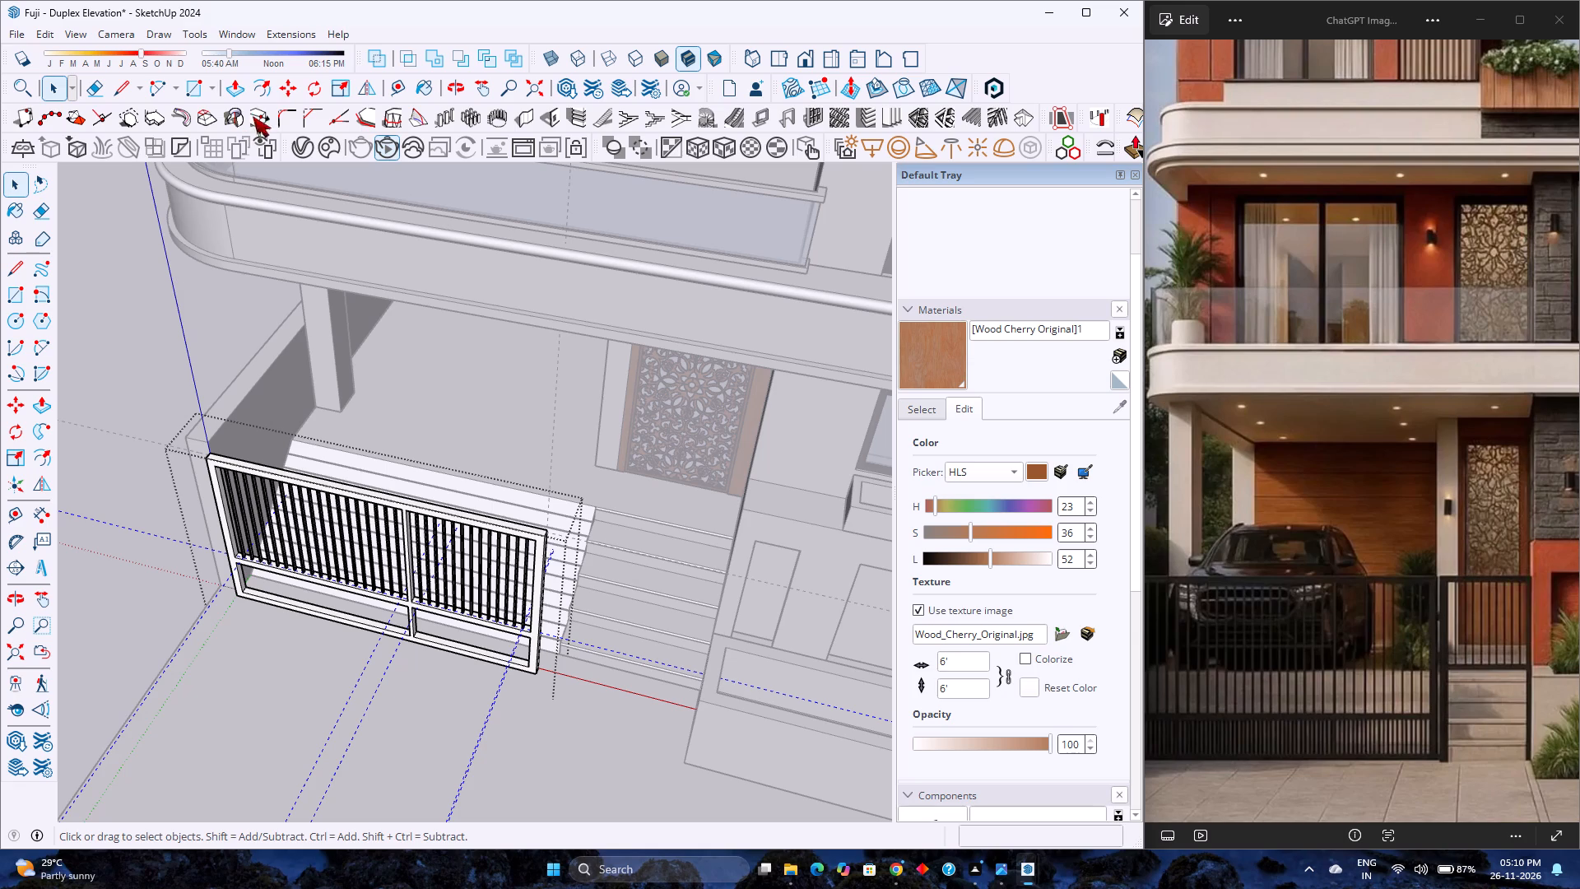
{"action": "left_click", "coordinate": [285, 91]}
{"action": "scroll", "coordinate": [529, 649], "scroll_direction": "up", "scroll_amount": 3}
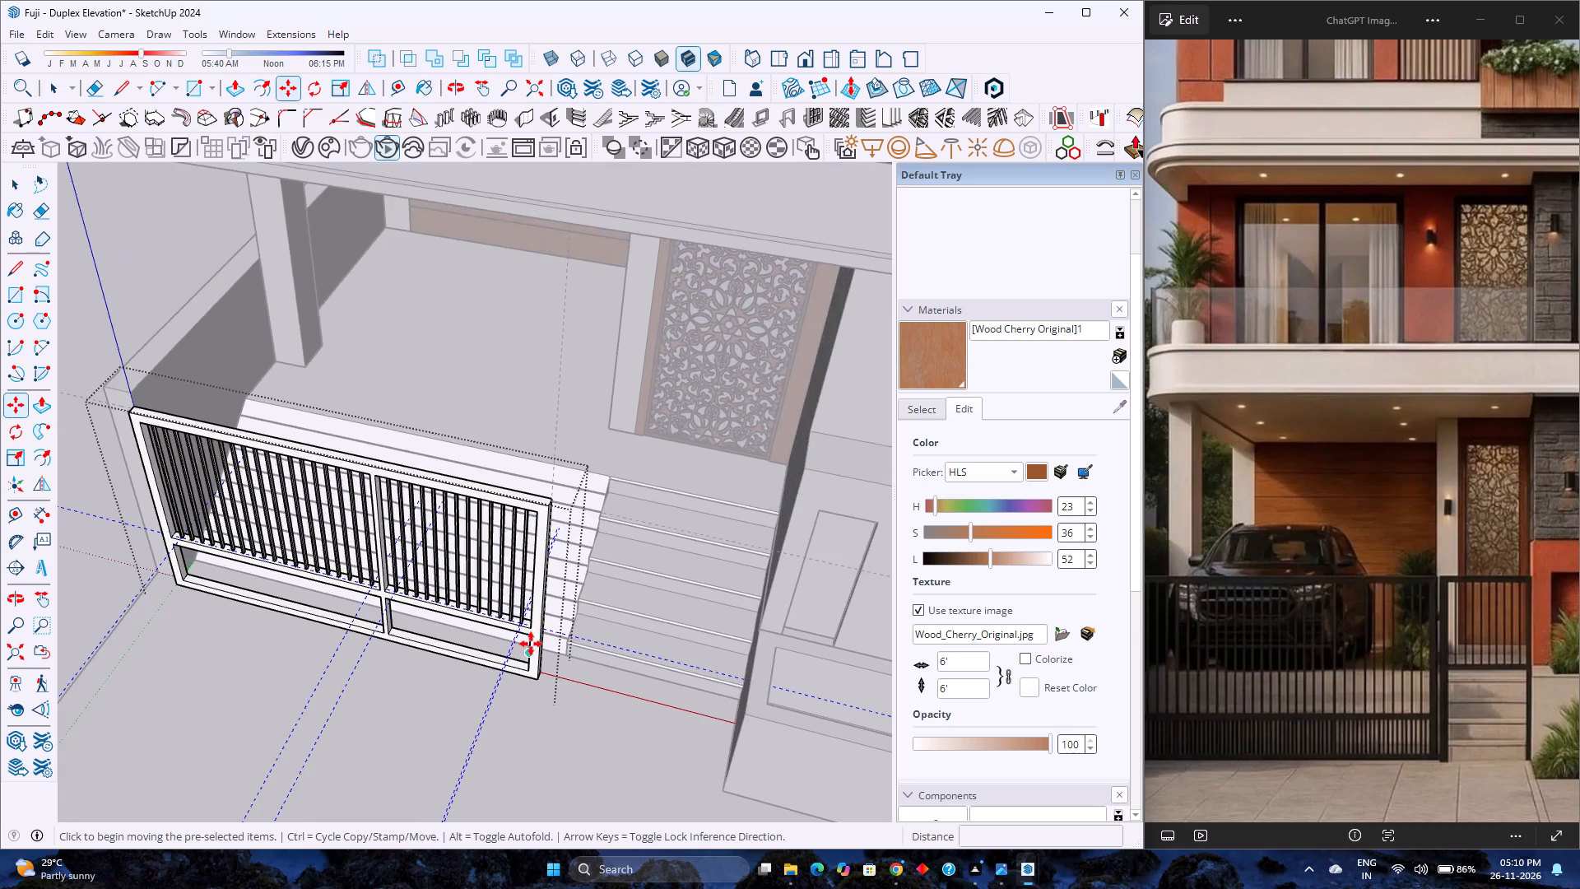
{"action": "scroll", "coordinate": [531, 644], "scroll_direction": "up", "scroll_amount": 10}
{"action": "middle_click_drag", "start_coordinate": [521, 633], "coordinate": [609, 569]}
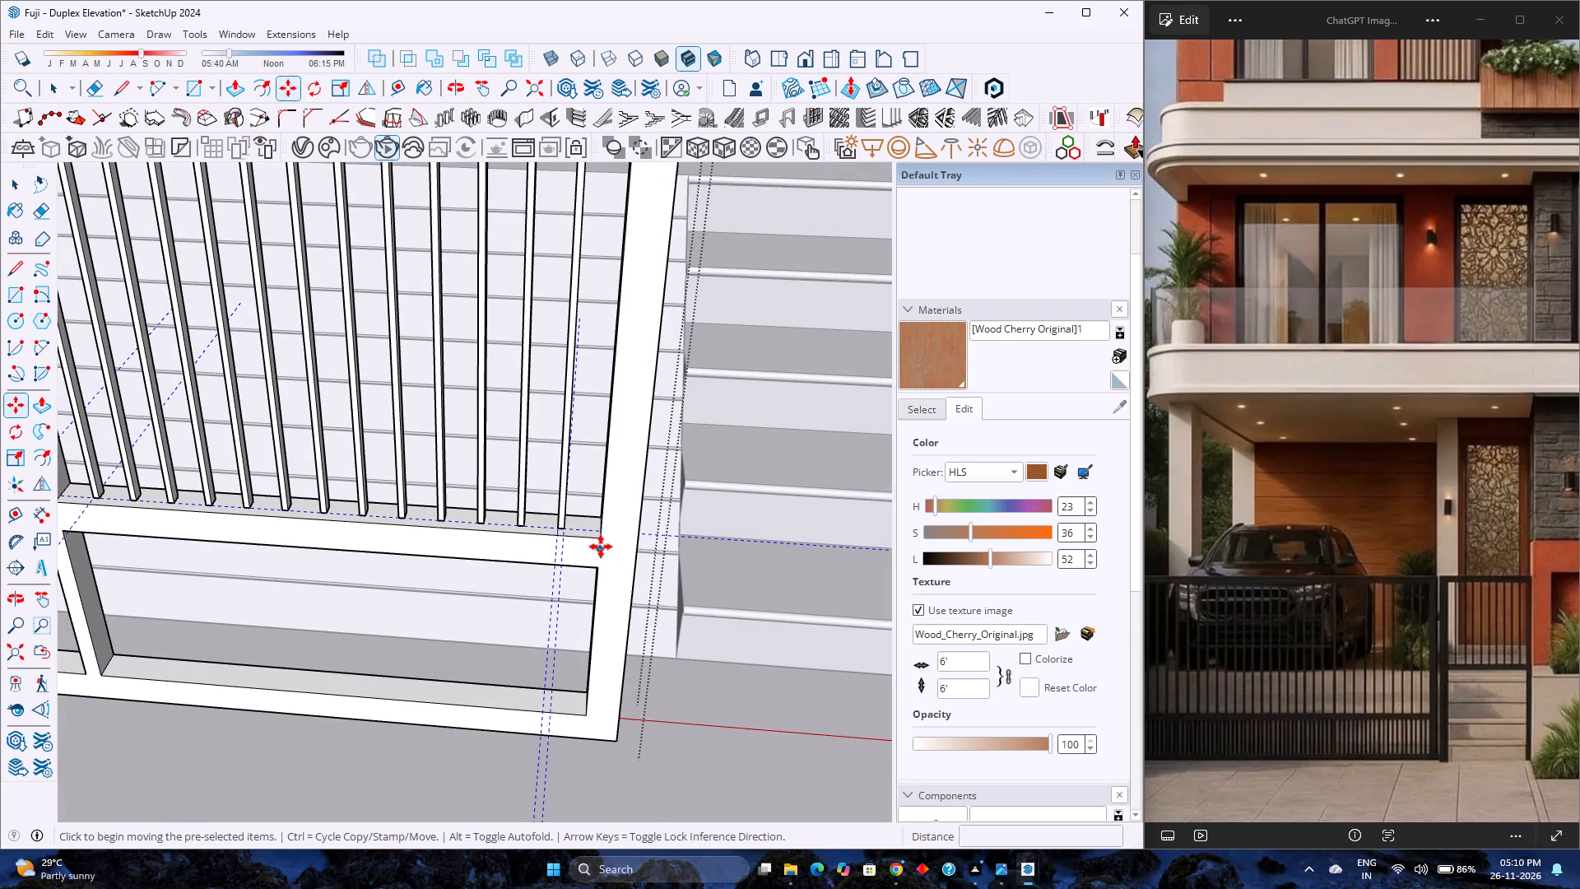
{"action": "left_click", "coordinate": [601, 542]}
{"action": "left_click", "coordinate": [585, 715]}
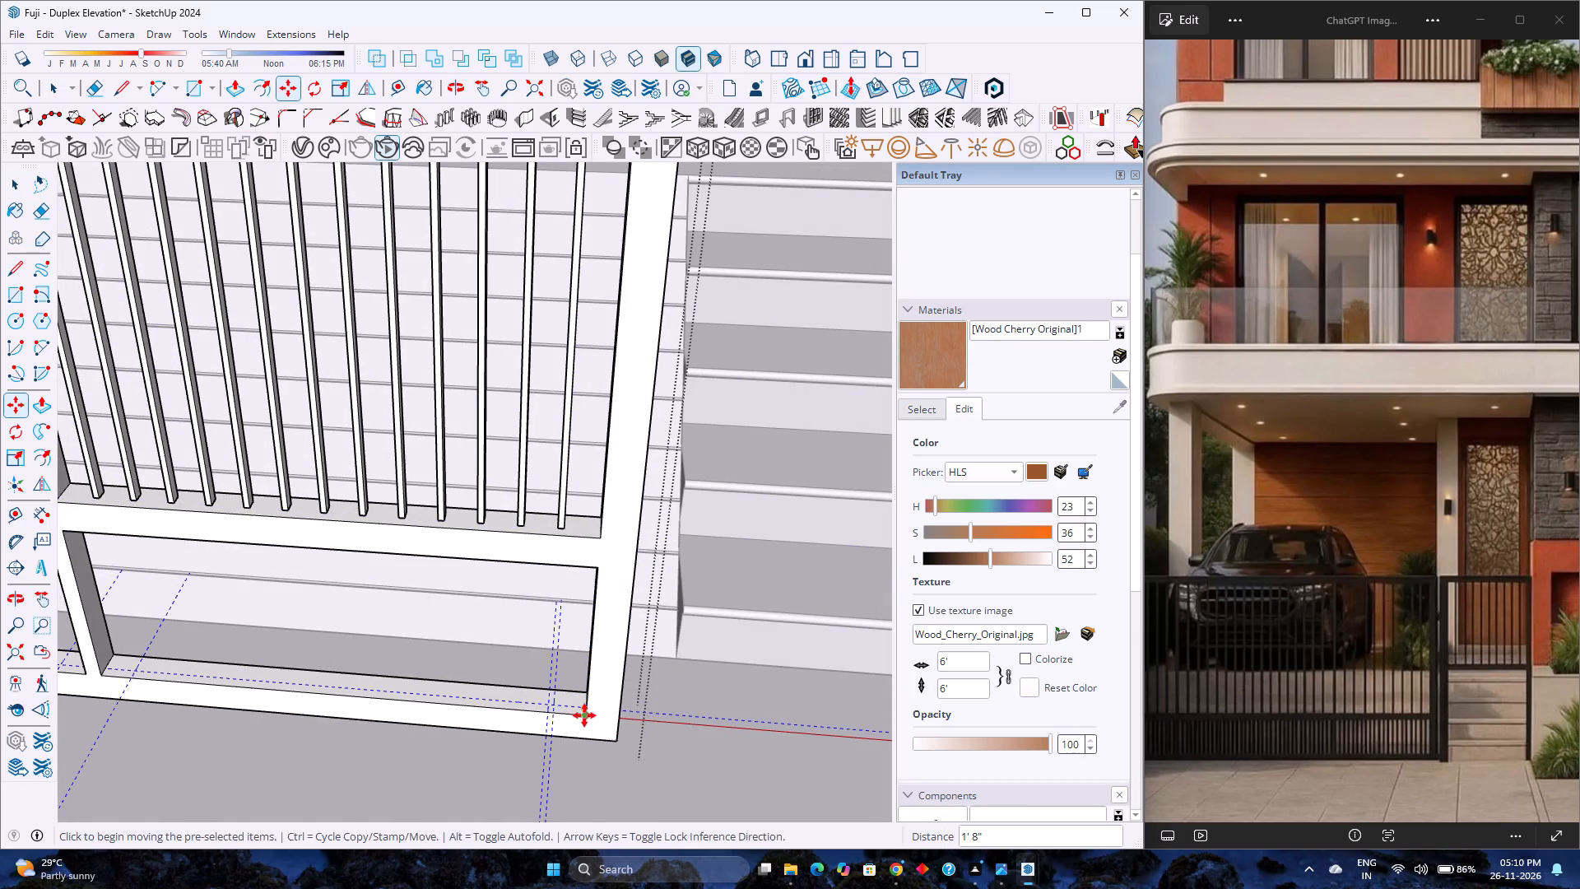
{"action": "scroll", "coordinate": [574, 650], "scroll_direction": "down", "scroll_amount": 7}
{"action": "key", "text": "space"}
{"action": "scroll", "coordinate": [566, 711], "scroll_direction": "up", "scroll_amount": 3}
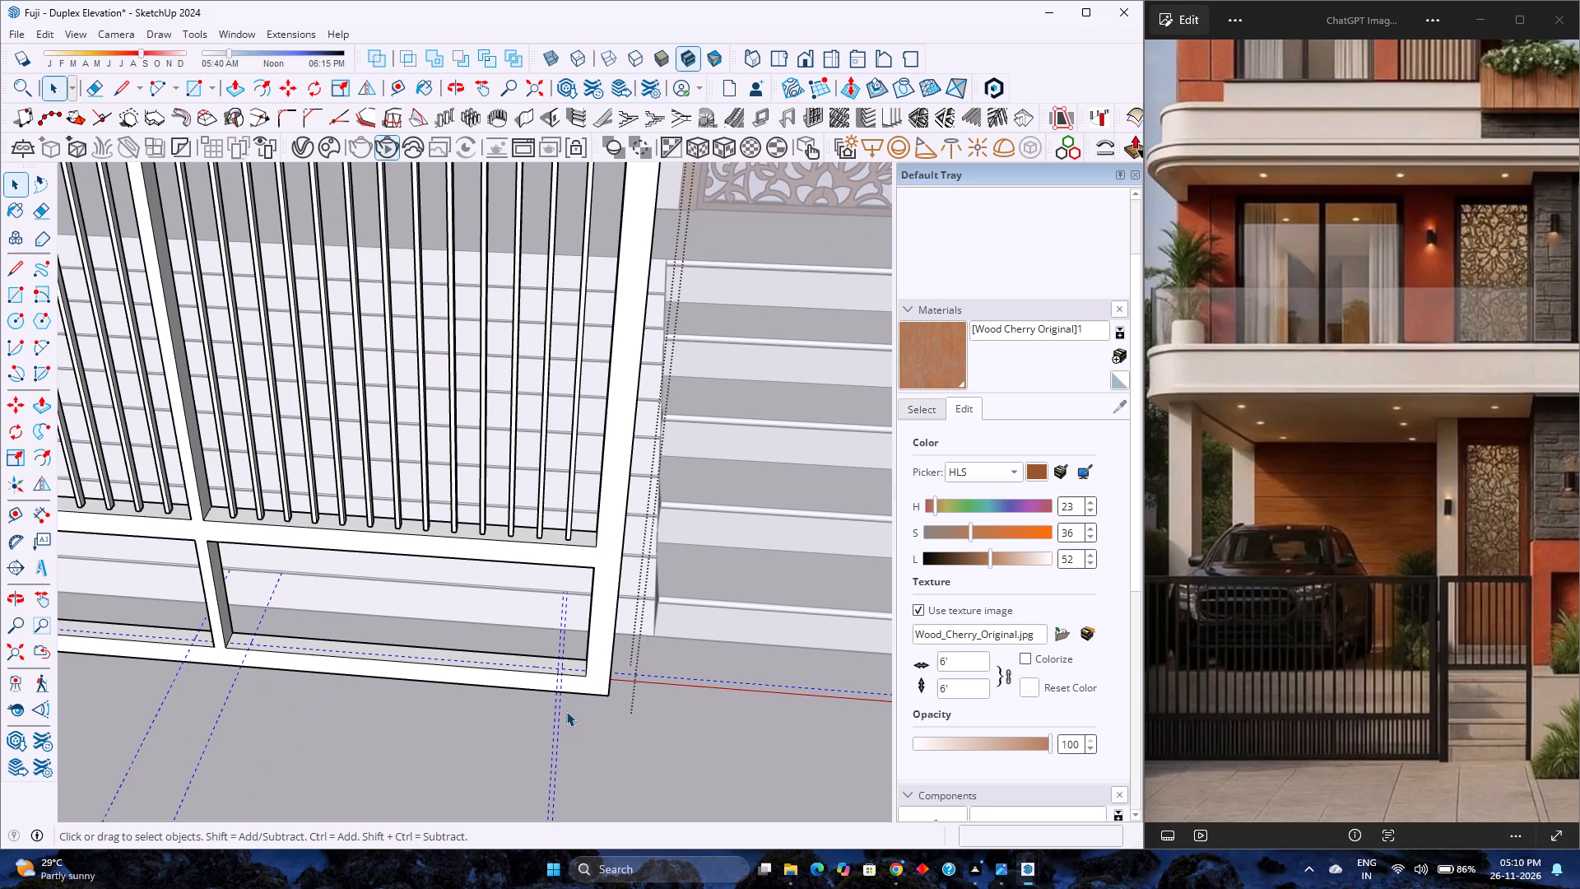
Inside the gate group, move the guide pair near the outer right post and the guide left of the centre post 2.5" rightward.
{"action": "left_click", "coordinate": [487, 724]}
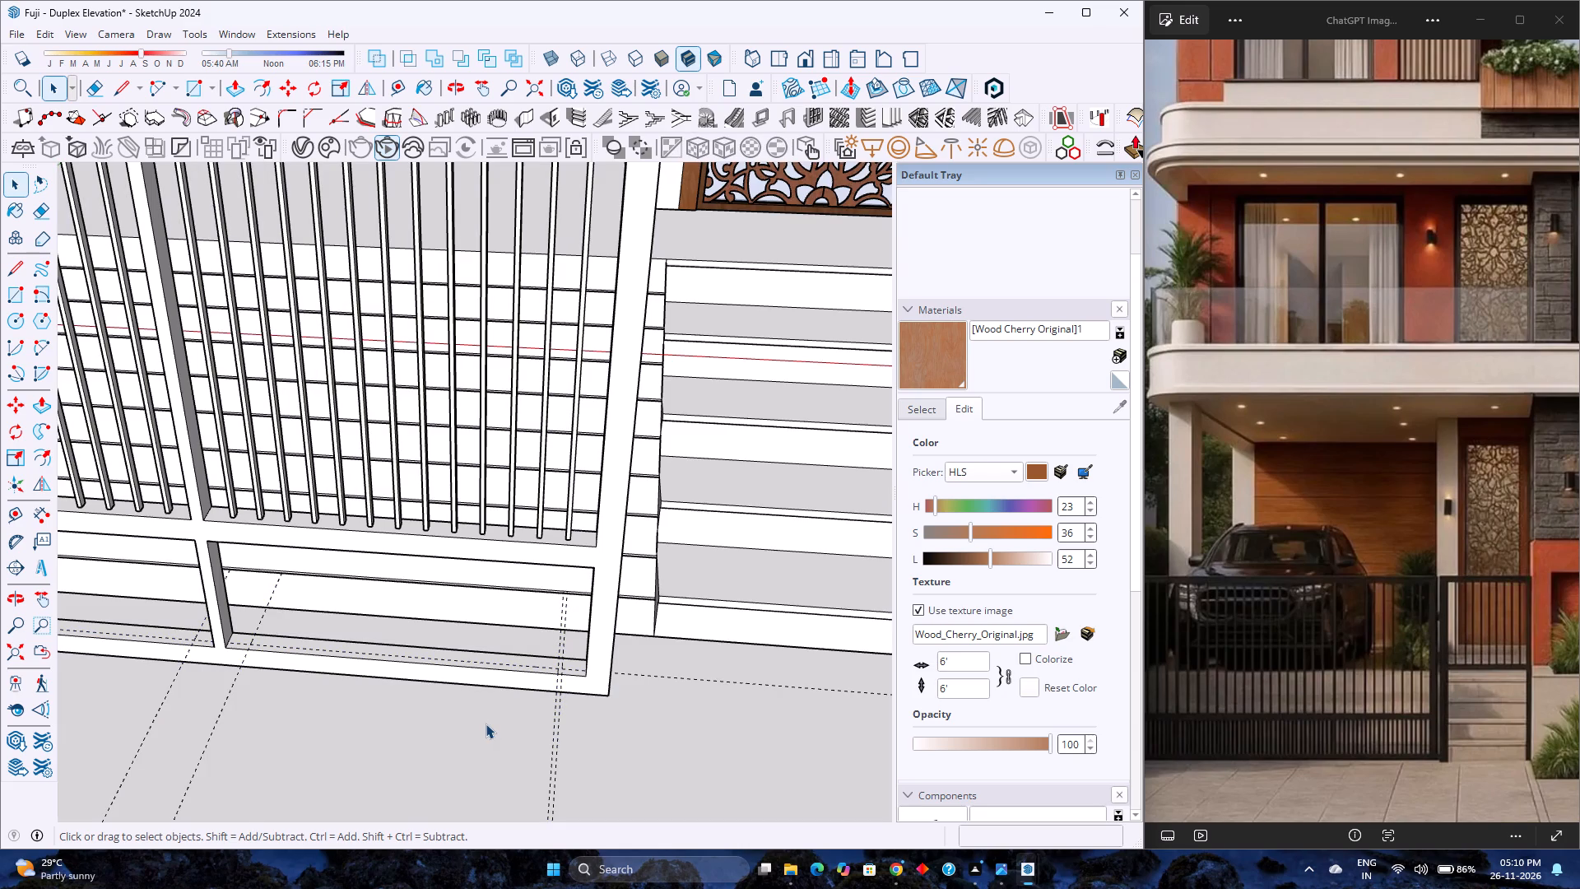
{"action": "scroll", "coordinate": [486, 724], "scroll_direction": "down", "scroll_amount": 3}
{"action": "middle_click_drag", "start_coordinate": [482, 724], "coordinate": [563, 662], "text": "shift"}
{"action": "middle_click", "coordinate": [563, 662], "text": "shift"}
{"action": "left_click", "coordinate": [640, 632]}
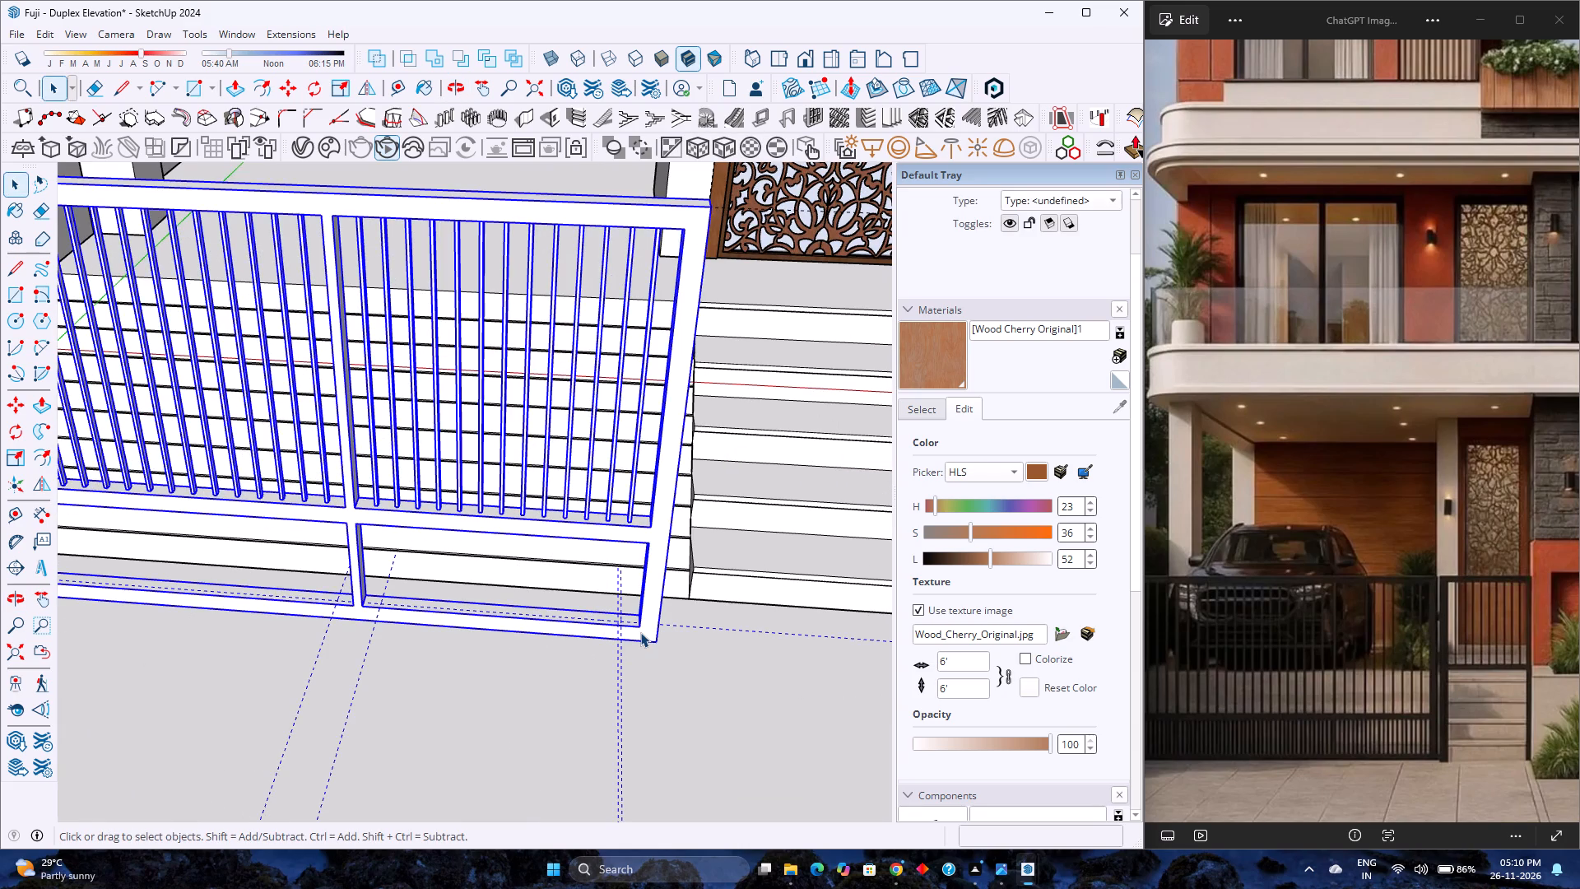
{"action": "double_click", "coordinate": [640, 632]}
{"action": "left_click_drag", "start_coordinate": [684, 717], "coordinate": [541, 694]}
{"action": "left_click_drag", "start_coordinate": [380, 733], "coordinate": [398, 729], "text": "ctrl"}
{"action": "left_click_drag", "start_coordinate": [322, 678], "coordinate": [297, 678], "text": "ctrl"}
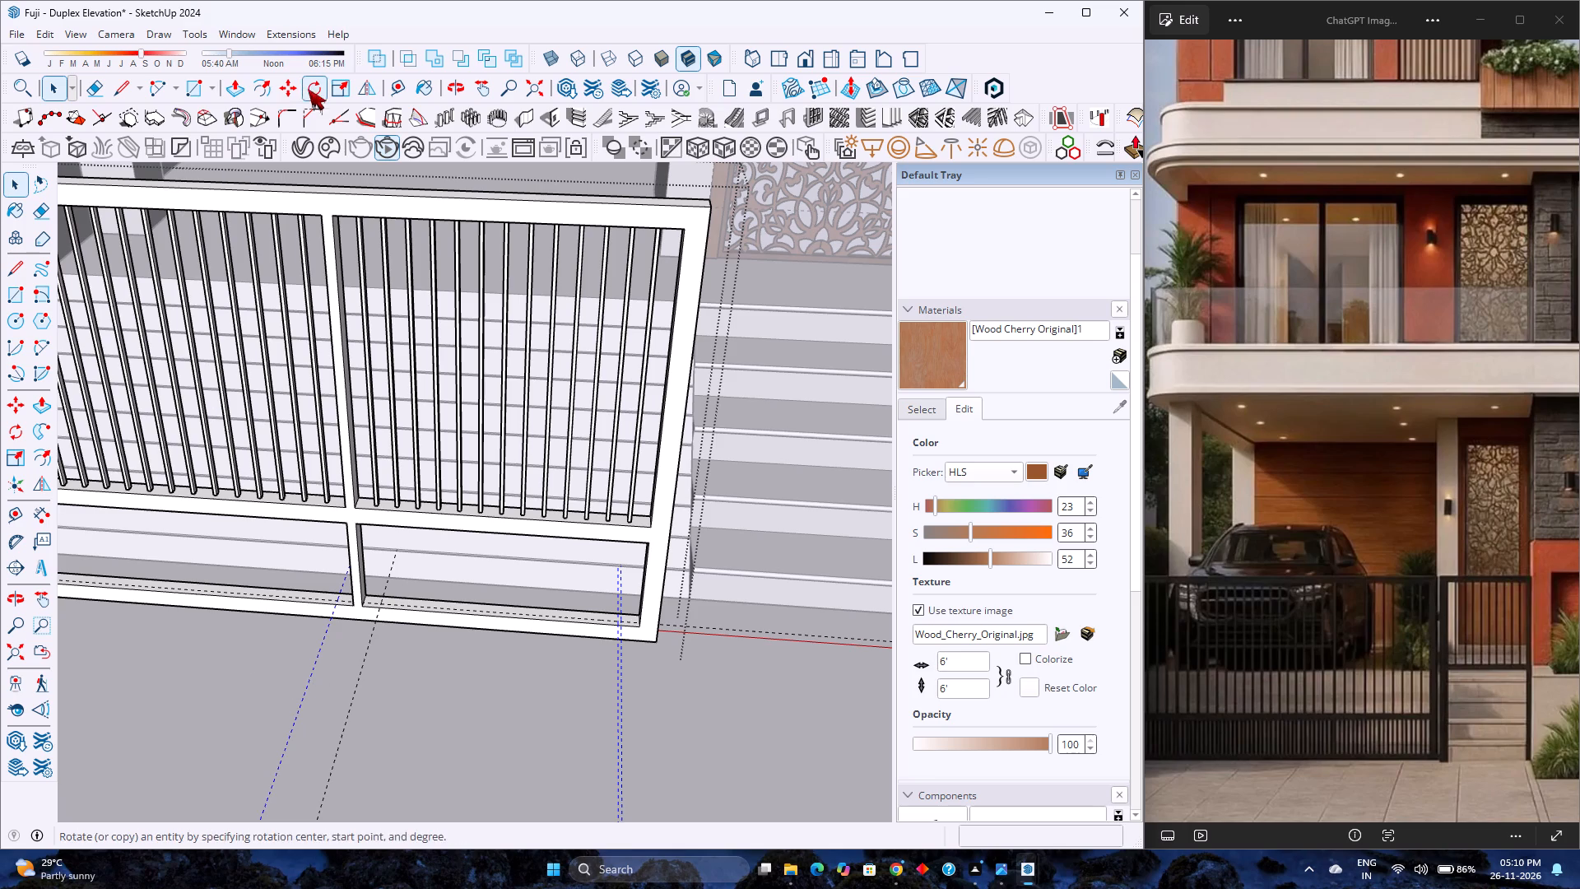
{"action": "left_click", "coordinate": [292, 85]}
{"action": "scroll", "coordinate": [657, 642], "scroll_direction": "up", "scroll_amount": 4}
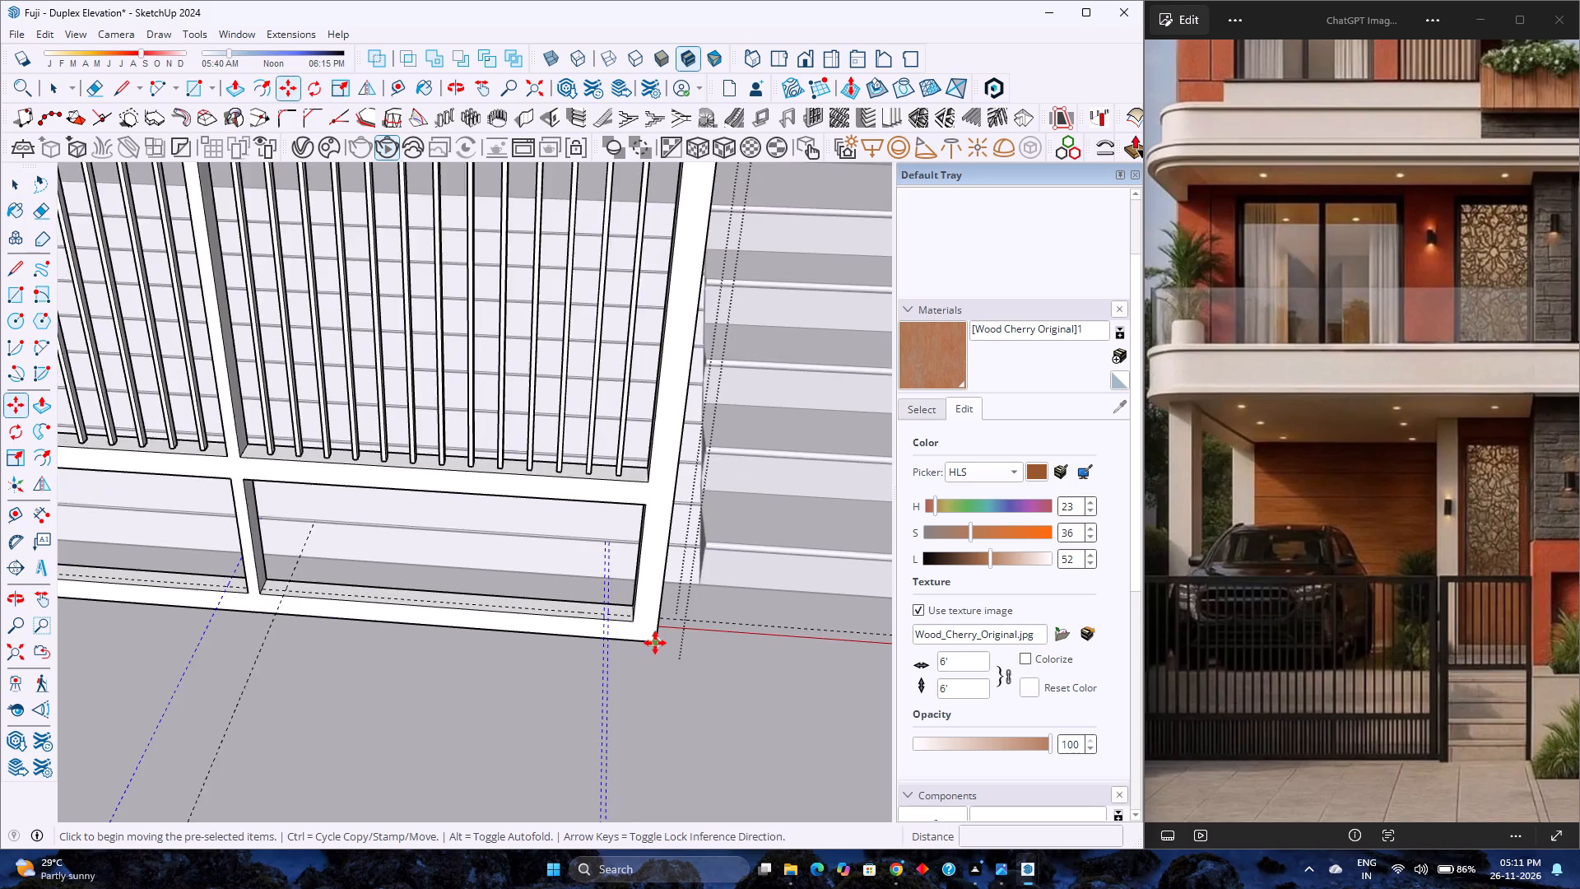
{"action": "scroll", "coordinate": [655, 643], "scroll_direction": "up", "scroll_amount": 18}
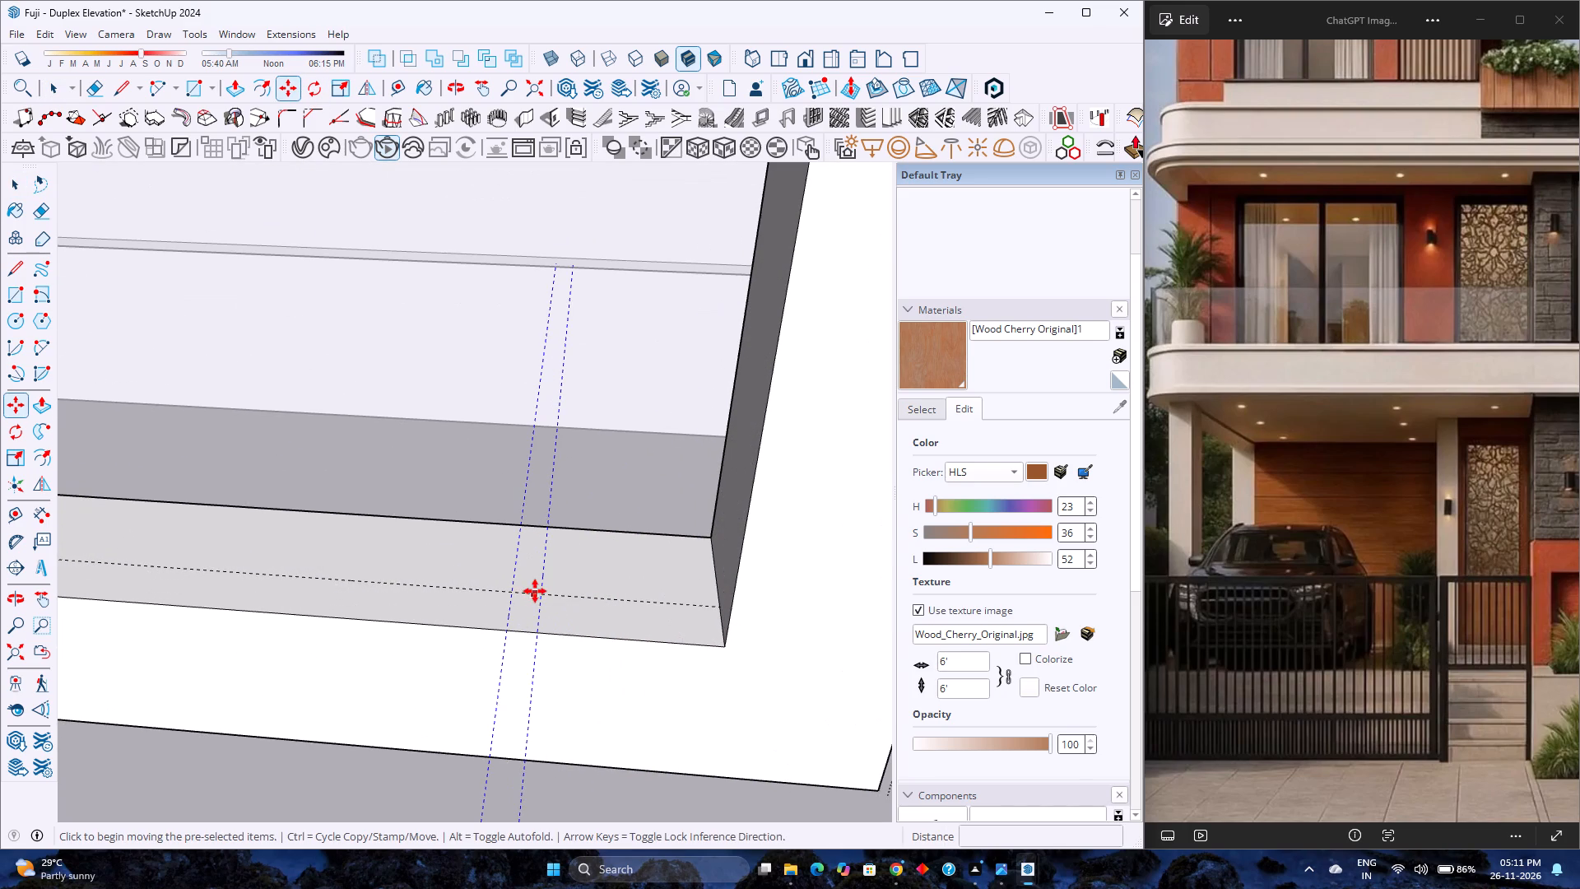
{"action": "left_click", "coordinate": [541, 592]}
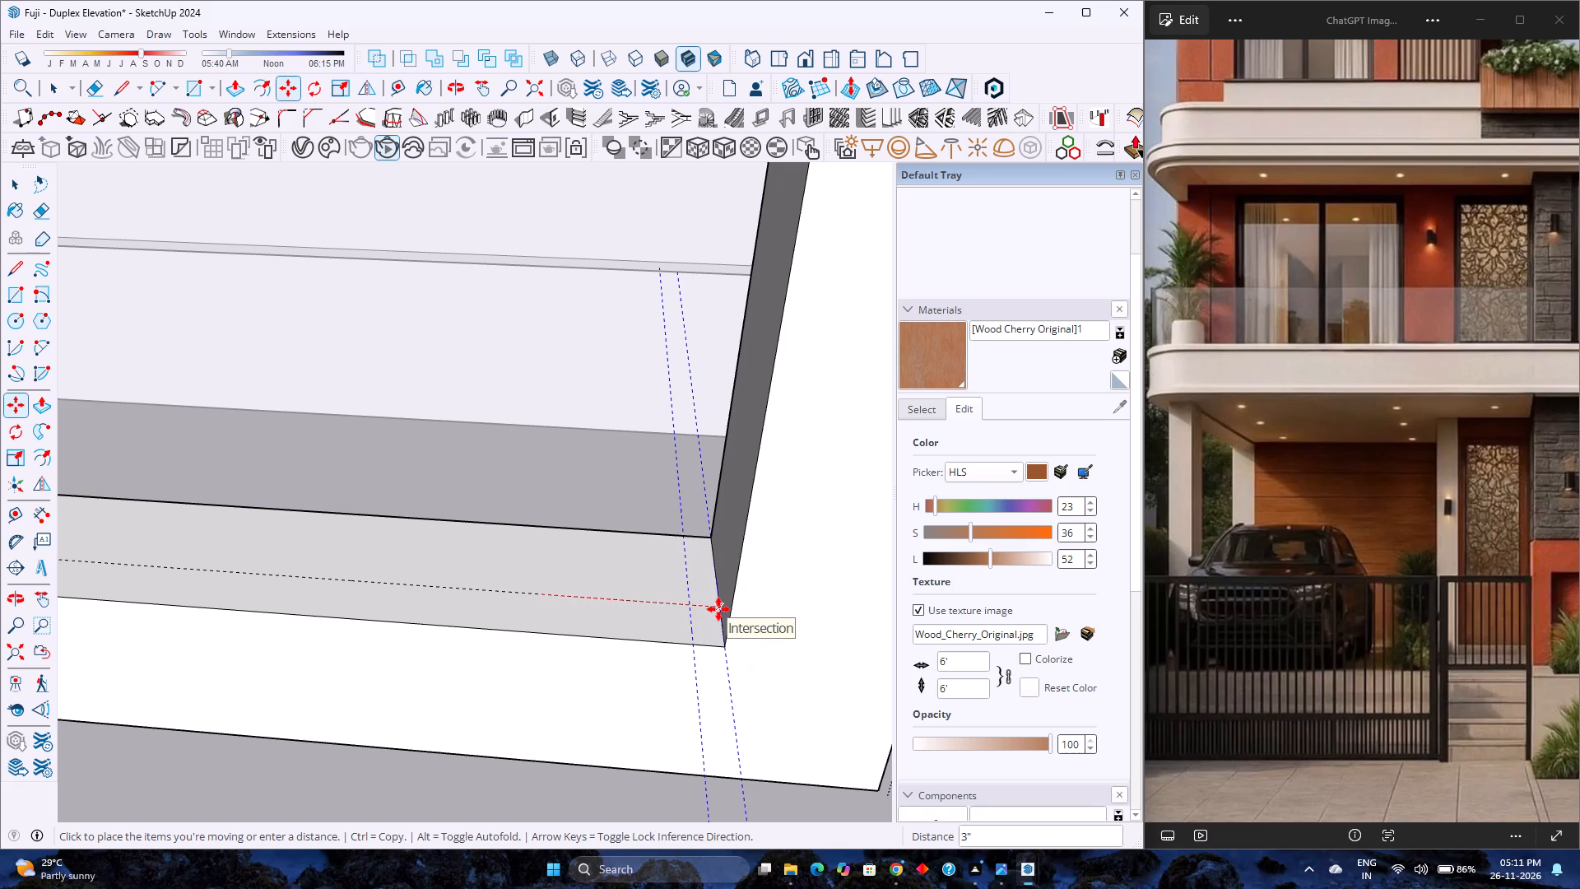
{"action": "key", "text": "2"}
{"action": "key", "text": "Return"}
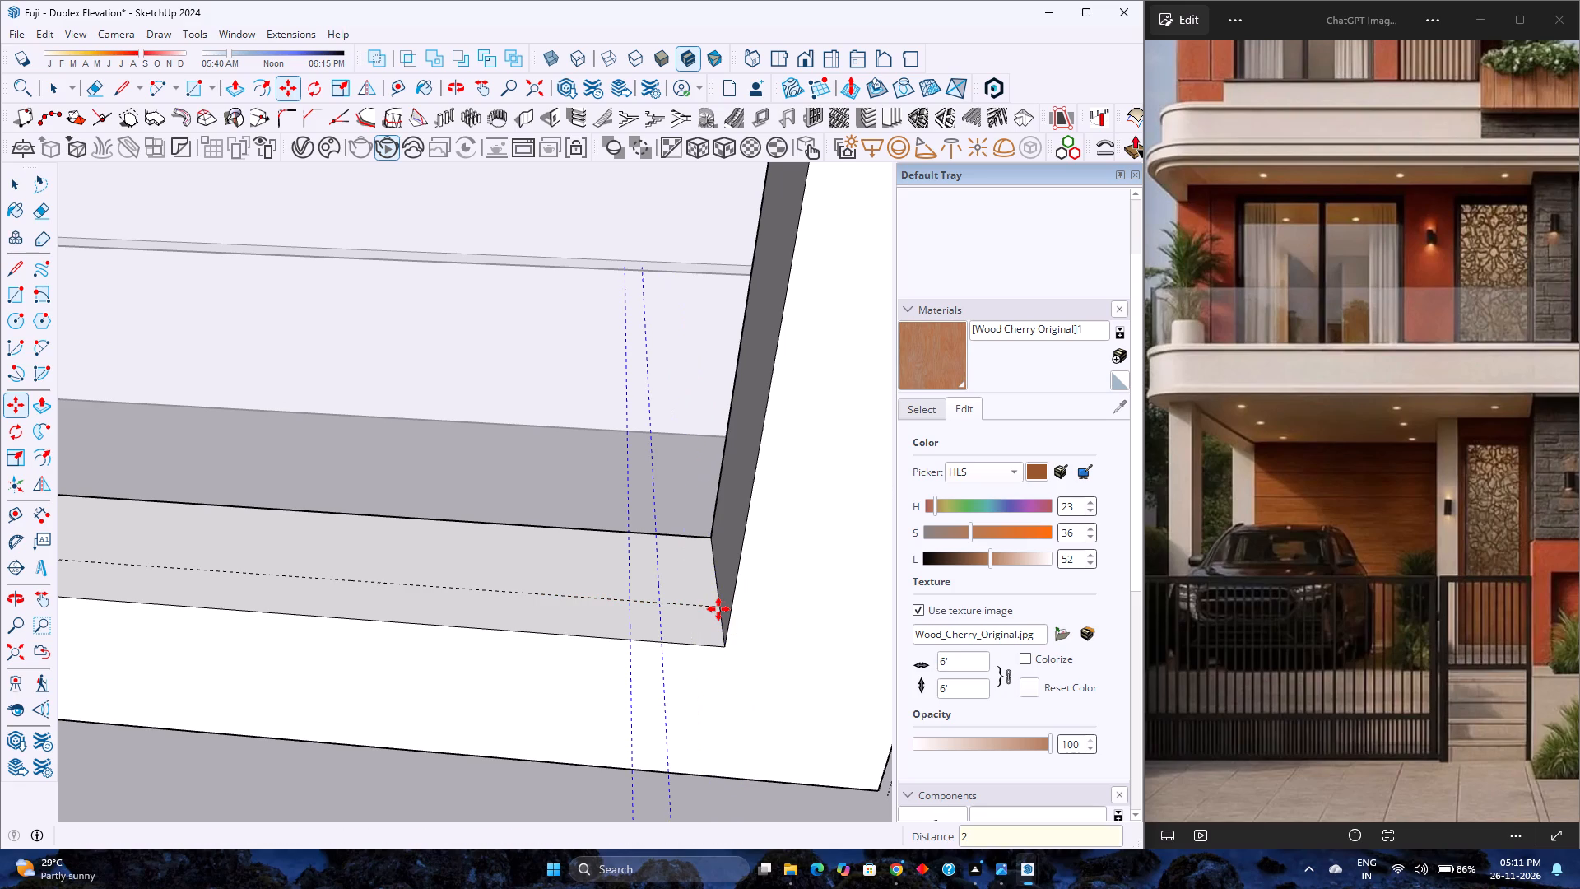
{"action": "type", "text": "2.5"}
{"action": "key", "text": "Return"}
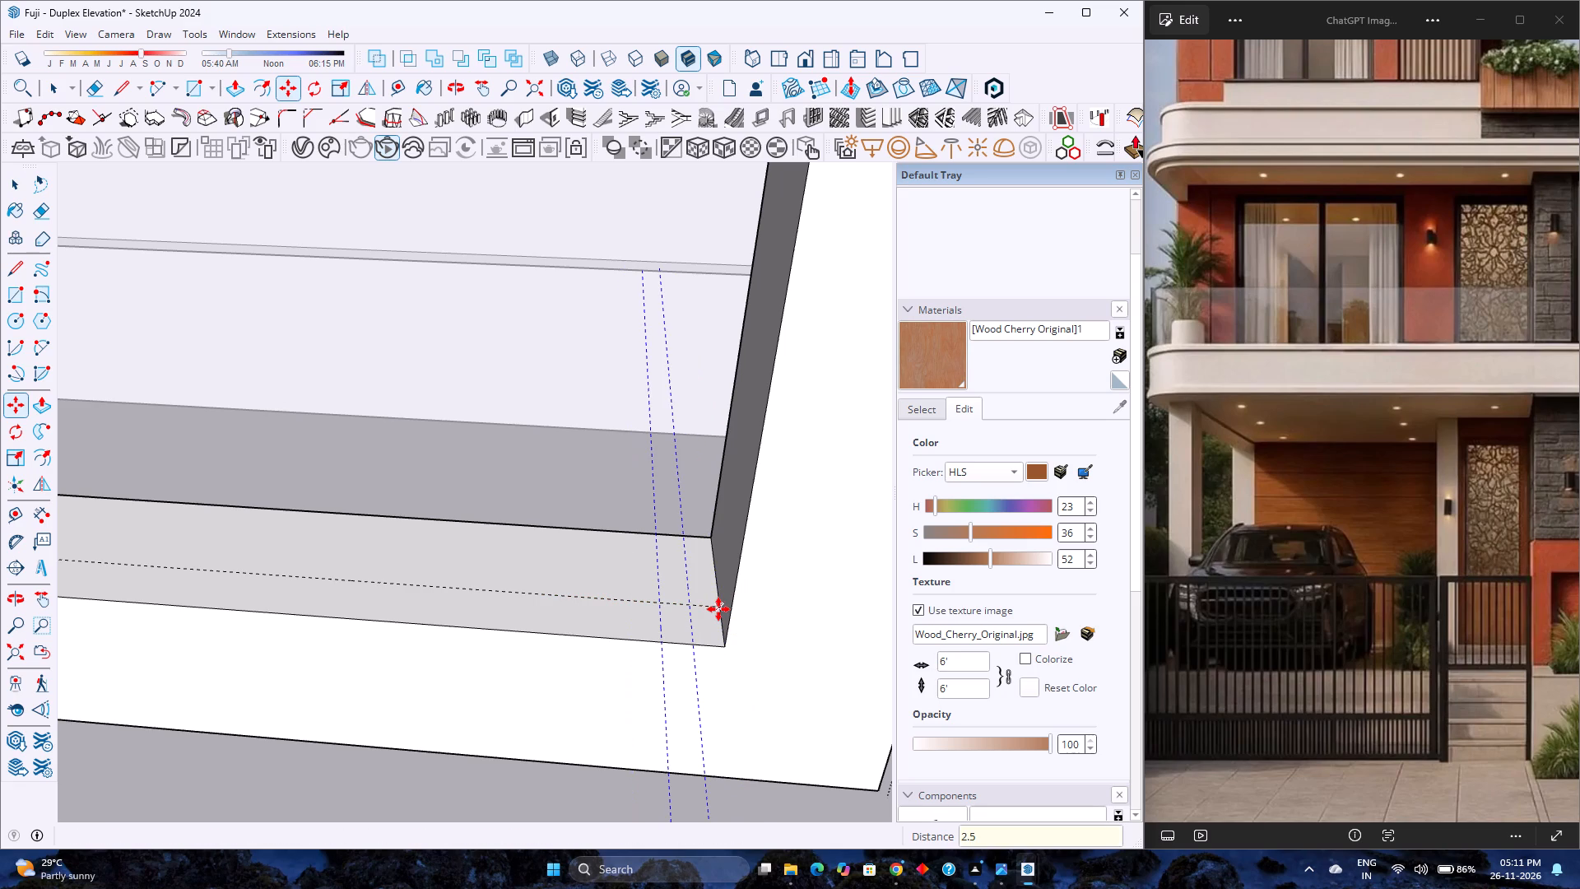
Move the left bay's outer guide and the guide just right of the centre post 2.5" leftward, toward their adjacent posts.
{"action": "scroll", "coordinate": [690, 612], "scroll_direction": "down", "scroll_amount": 20}
{"action": "scroll", "coordinate": [690, 612], "scroll_direction": "down", "scroll_amount": 3}
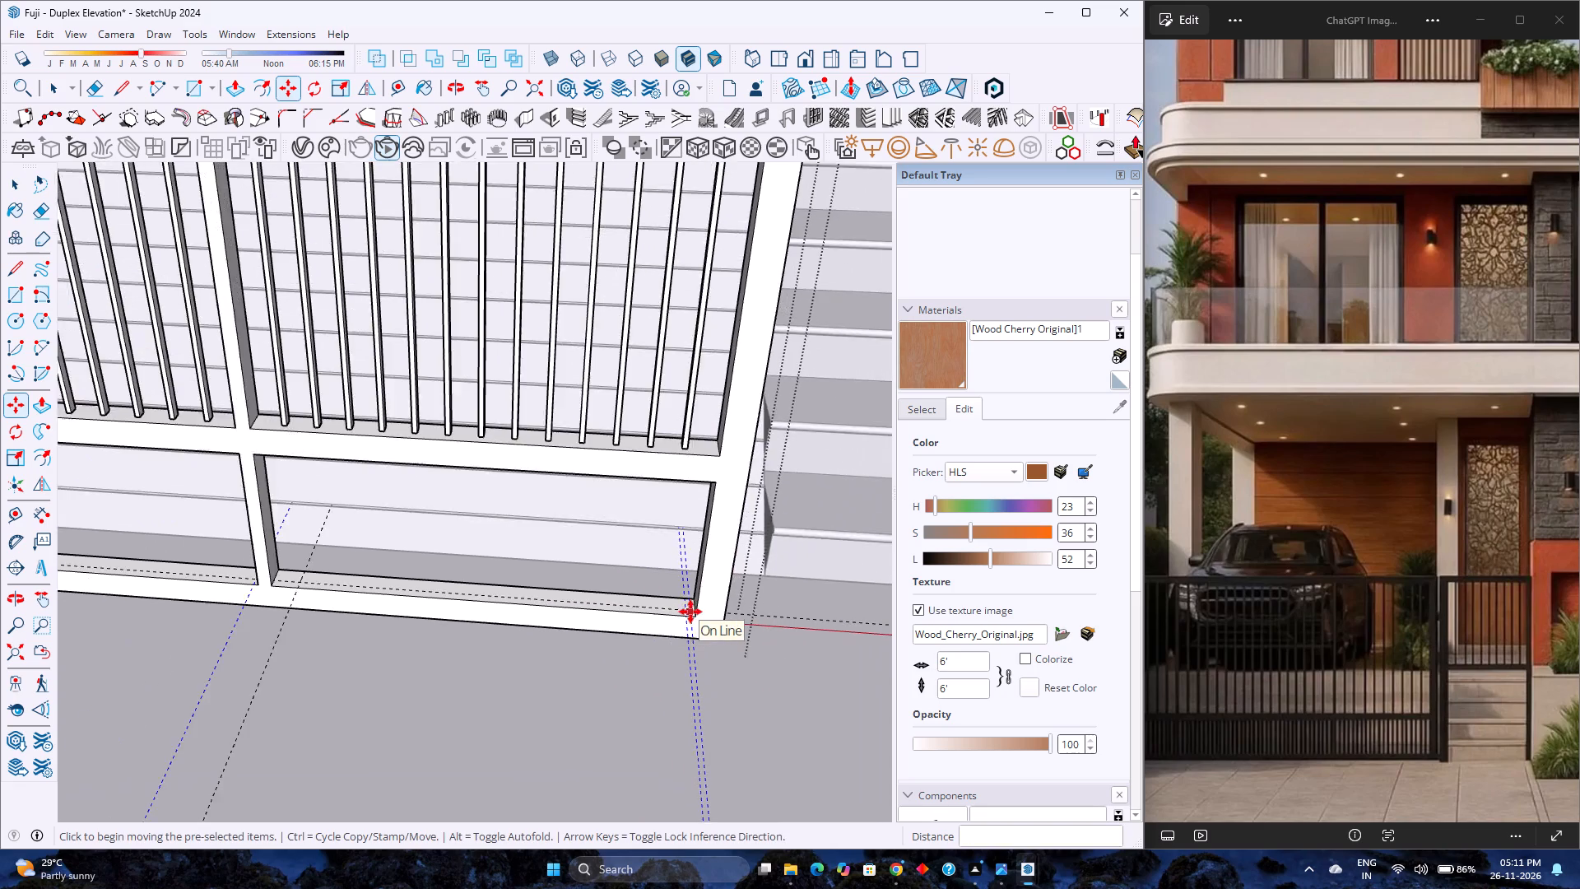
{"action": "scroll", "coordinate": [690, 612], "scroll_direction": "down", "scroll_amount": 7}
{"action": "key", "text": "space"}
{"action": "scroll", "coordinate": [501, 632], "scroll_direction": "up", "scroll_amount": 3}
{"action": "left_click_drag", "start_coordinate": [549, 632], "coordinate": [545, 632]}
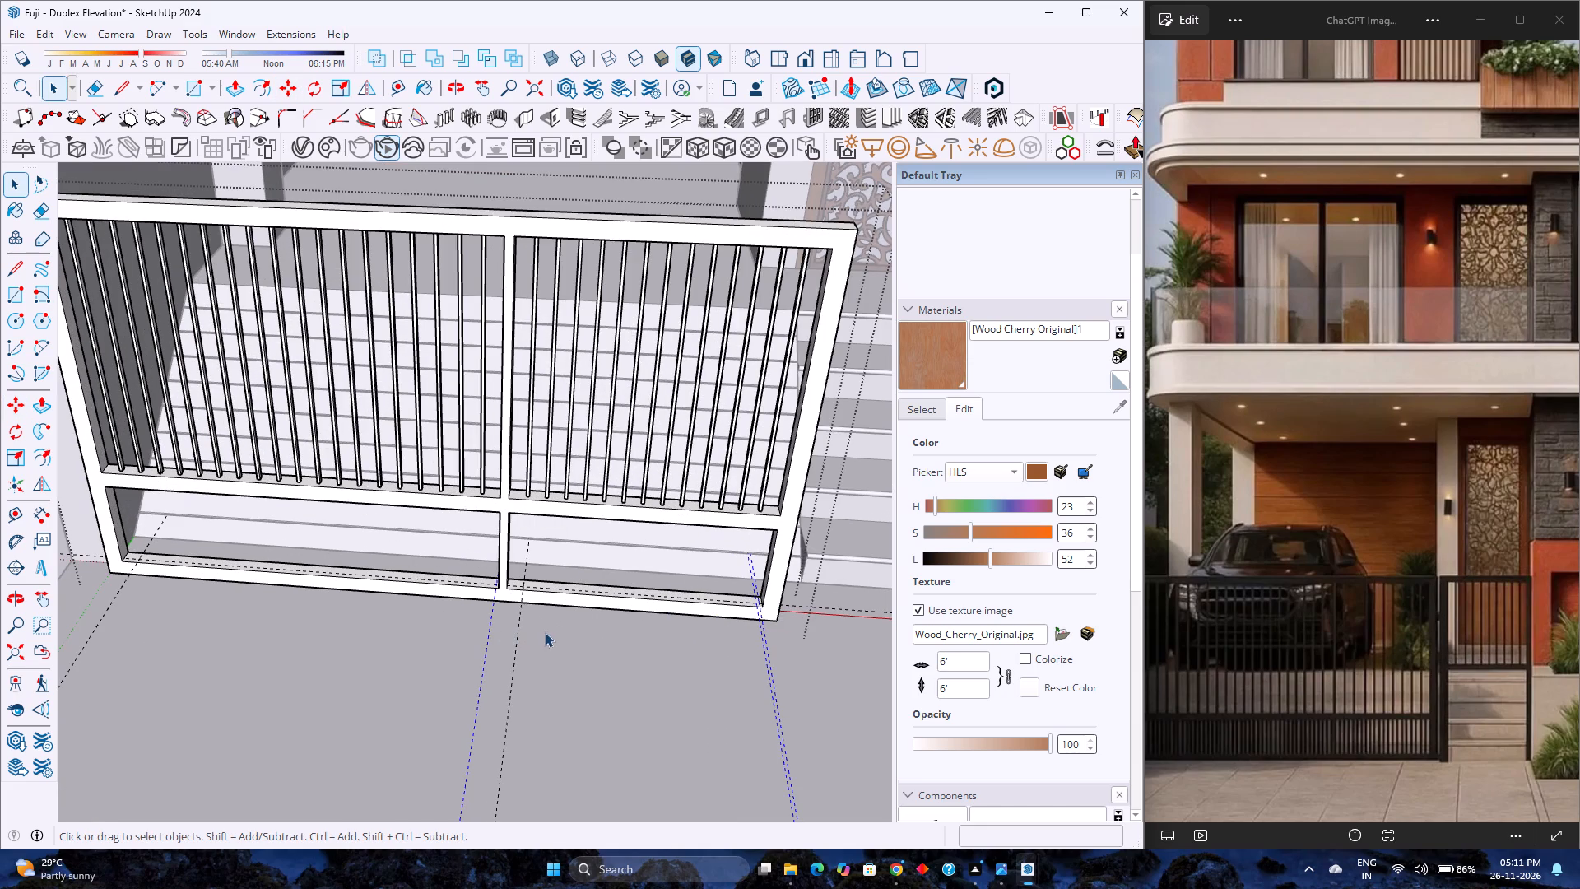
{"action": "left_click_drag", "start_coordinate": [545, 632], "coordinate": [509, 634]}
{"action": "left_click_drag", "start_coordinate": [112, 632], "coordinate": [86, 612], "text": "ctrl"}
{"action": "left_click", "coordinate": [279, 89]}
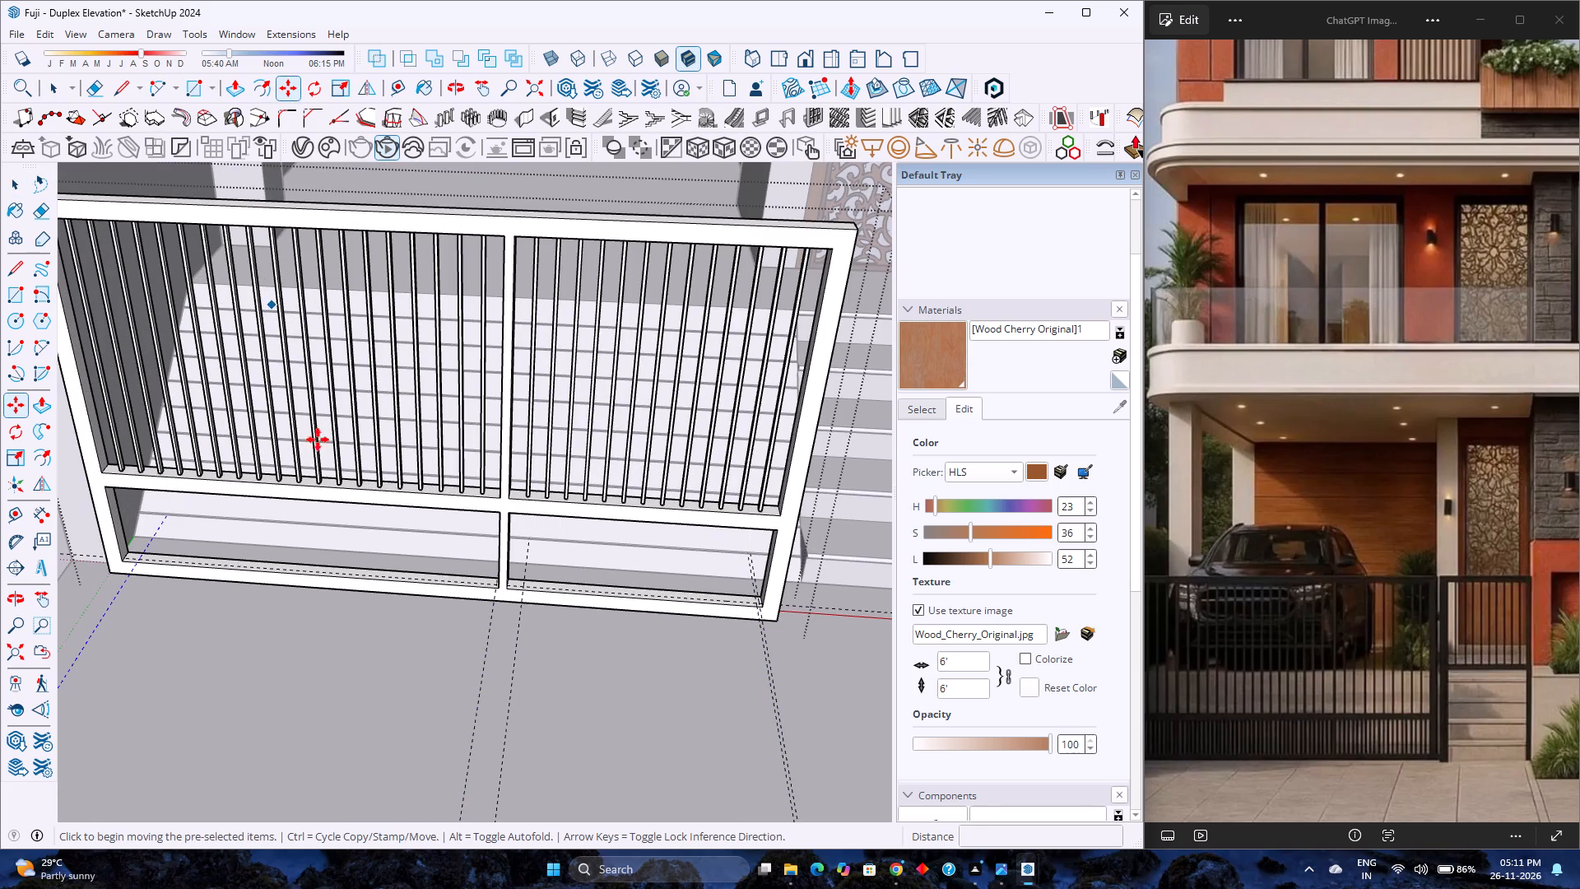
{"action": "scroll", "coordinate": [520, 650], "scroll_direction": "up", "scroll_amount": 18}
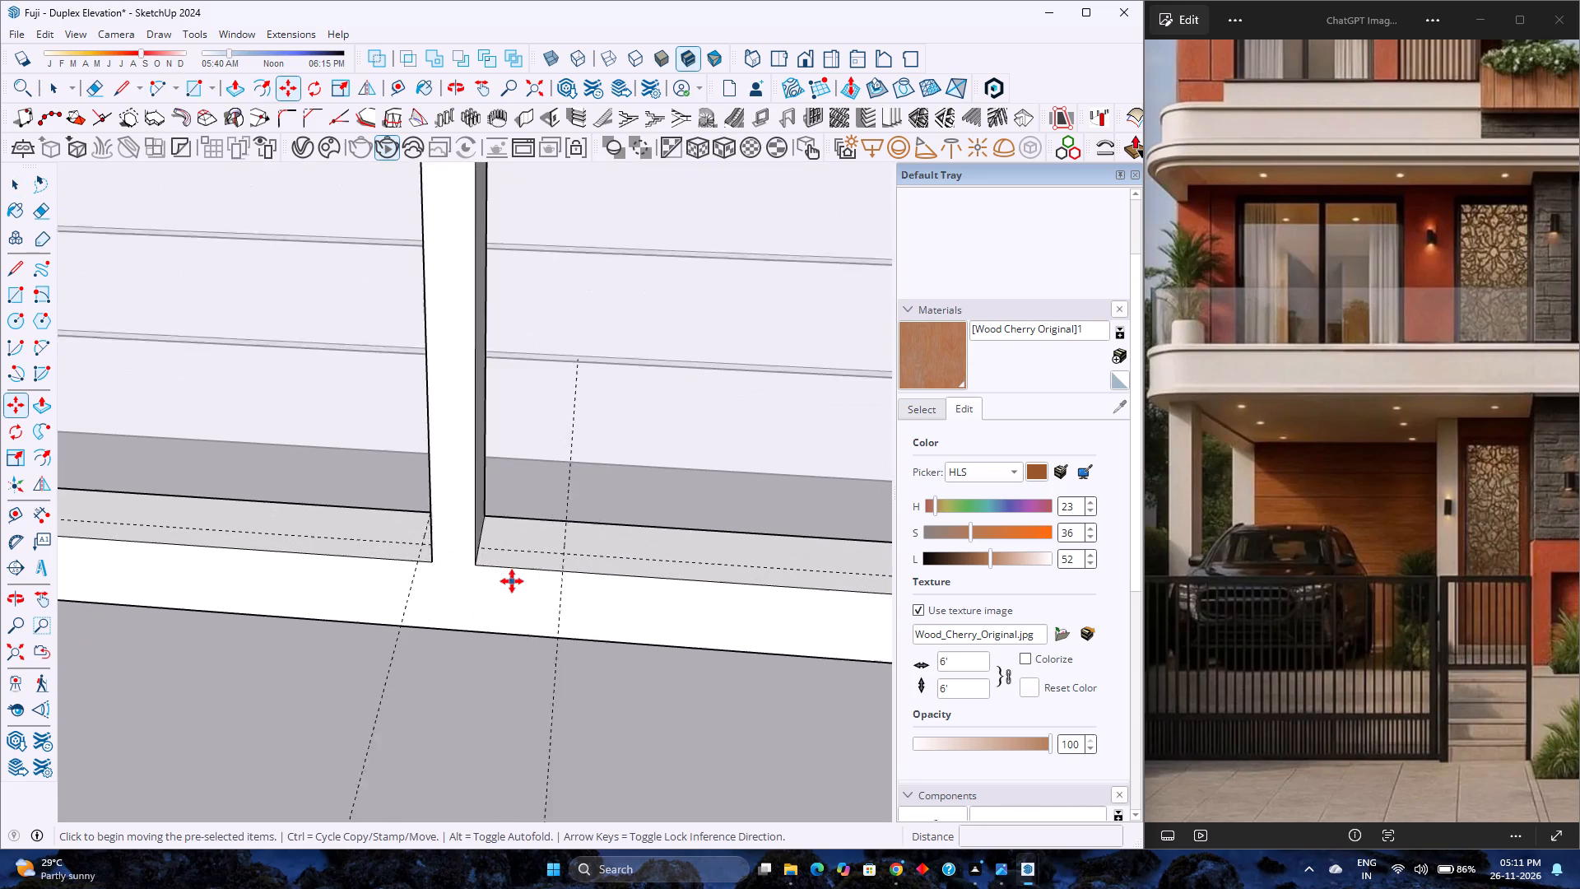
{"action": "scroll", "coordinate": [556, 621], "scroll_direction": "down", "scroll_amount": 10}
{"action": "key", "text": "space"}
{"action": "scroll", "coordinate": [622, 689], "scroll_direction": "down", "scroll_amount": 4}
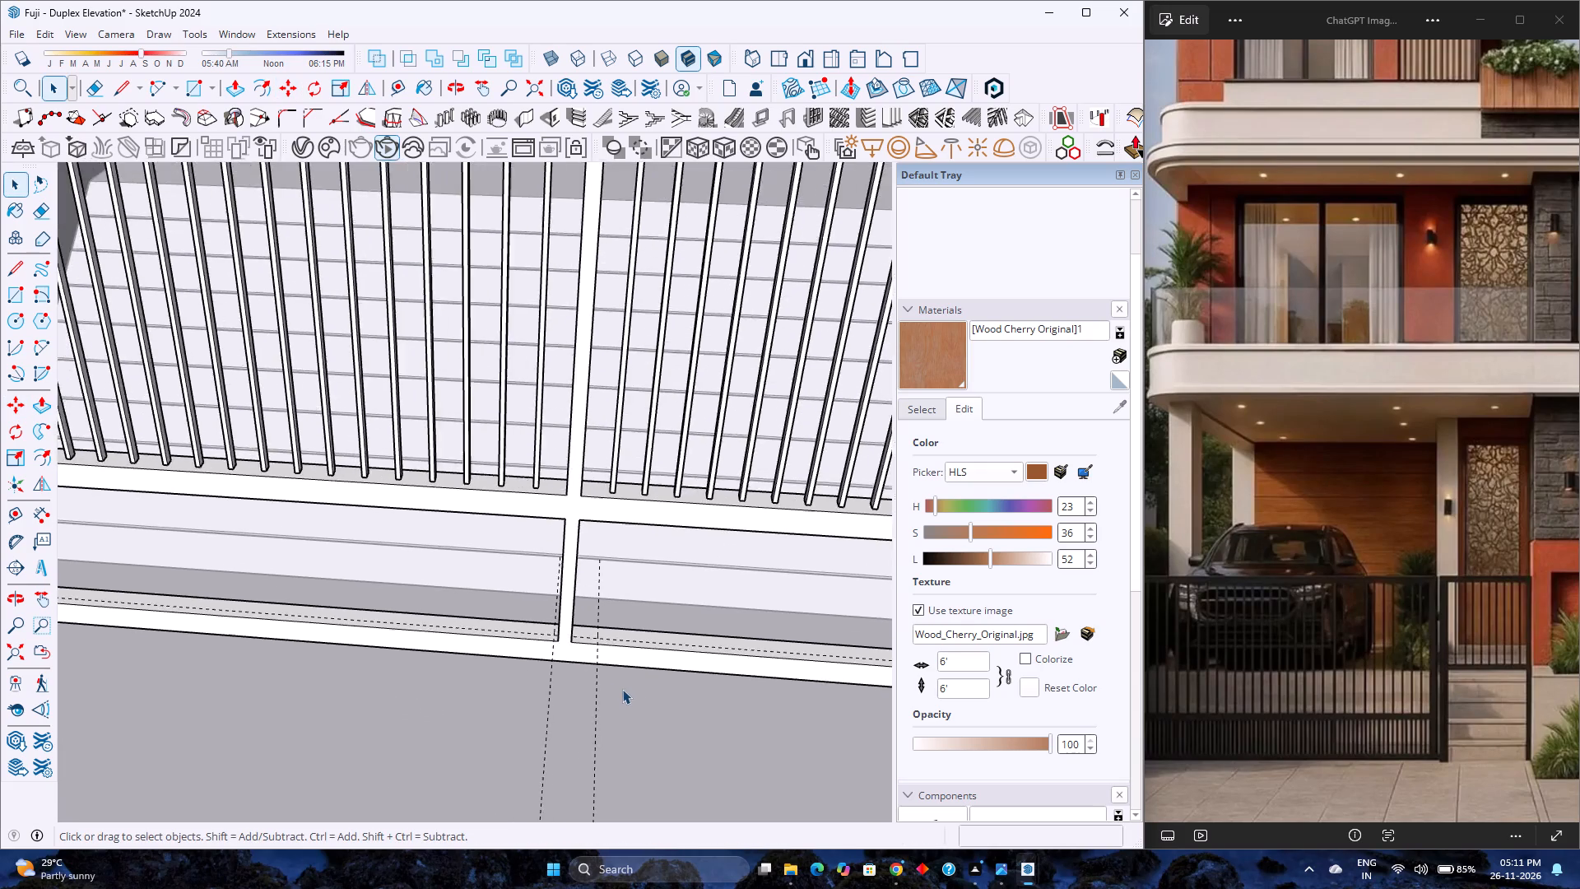
{"action": "scroll", "coordinate": [622, 689], "scroll_direction": "down", "scroll_amount": 6}
{"action": "left_click_drag", "start_coordinate": [642, 722], "coordinate": [602, 723], "text": "ctrl"}
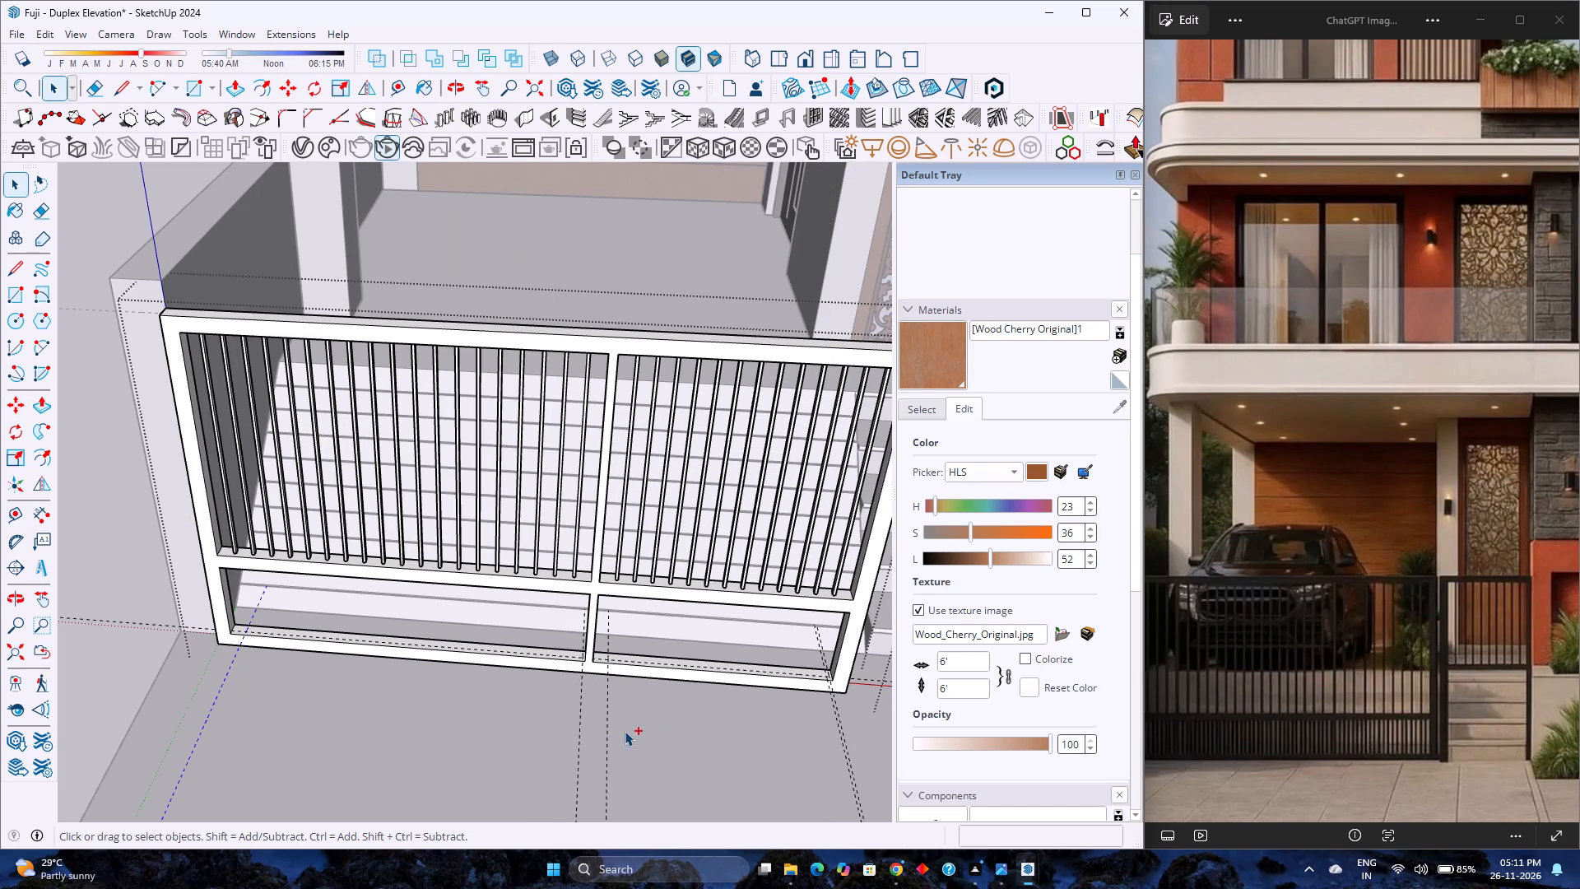
{"action": "left_click_drag", "start_coordinate": [625, 731], "coordinate": [592, 696], "text": "ctrl"}
{"action": "key", "text": "m"}
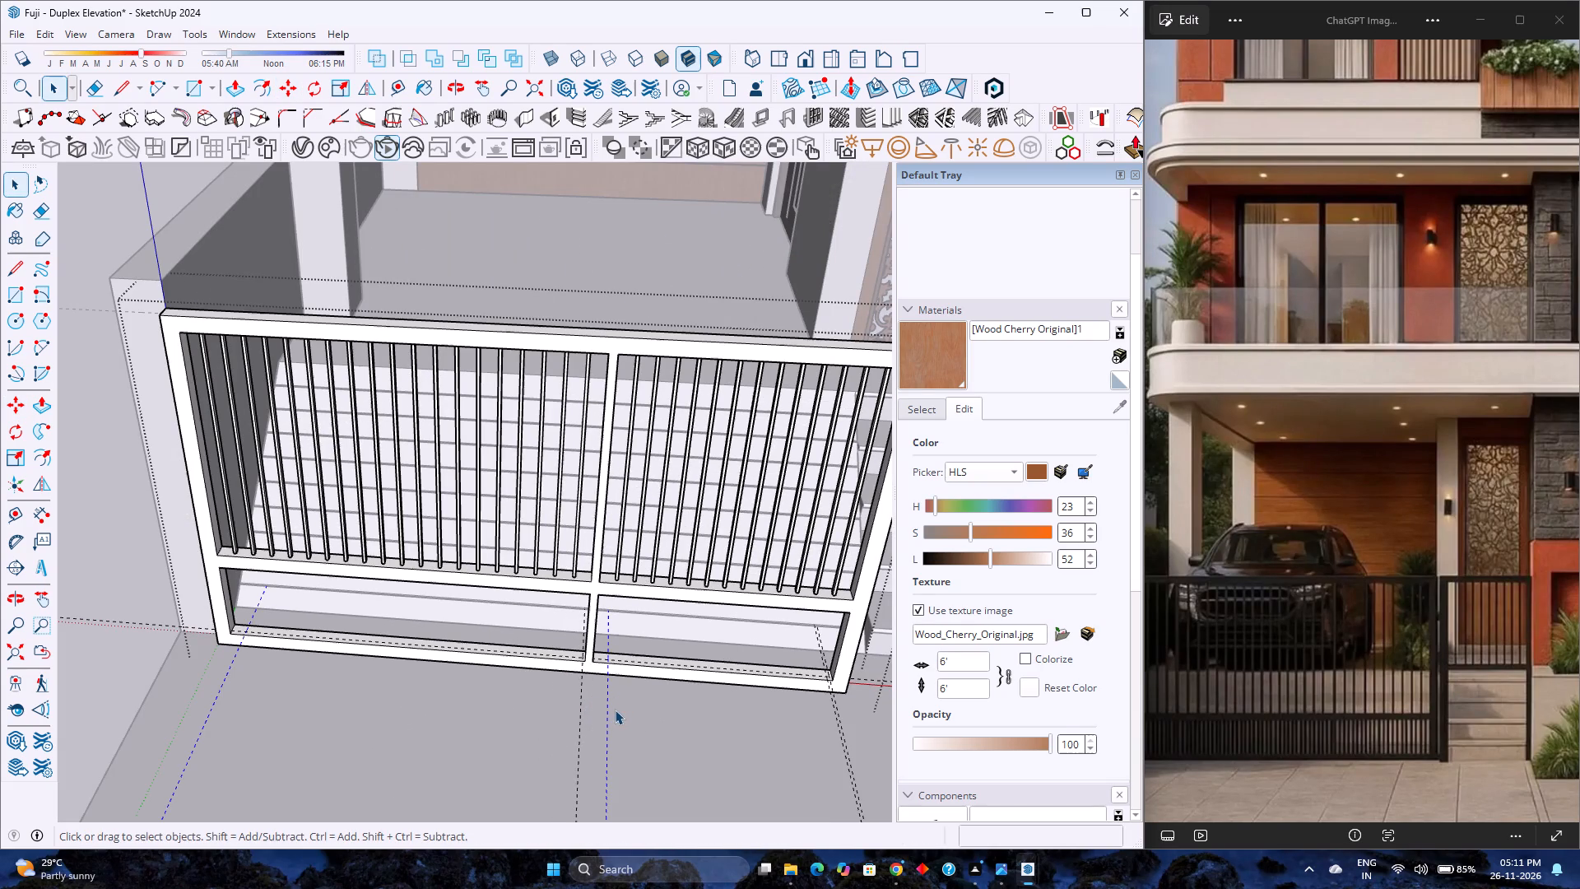
{"action": "scroll", "coordinate": [604, 685], "scroll_direction": "up", "scroll_amount": 15}
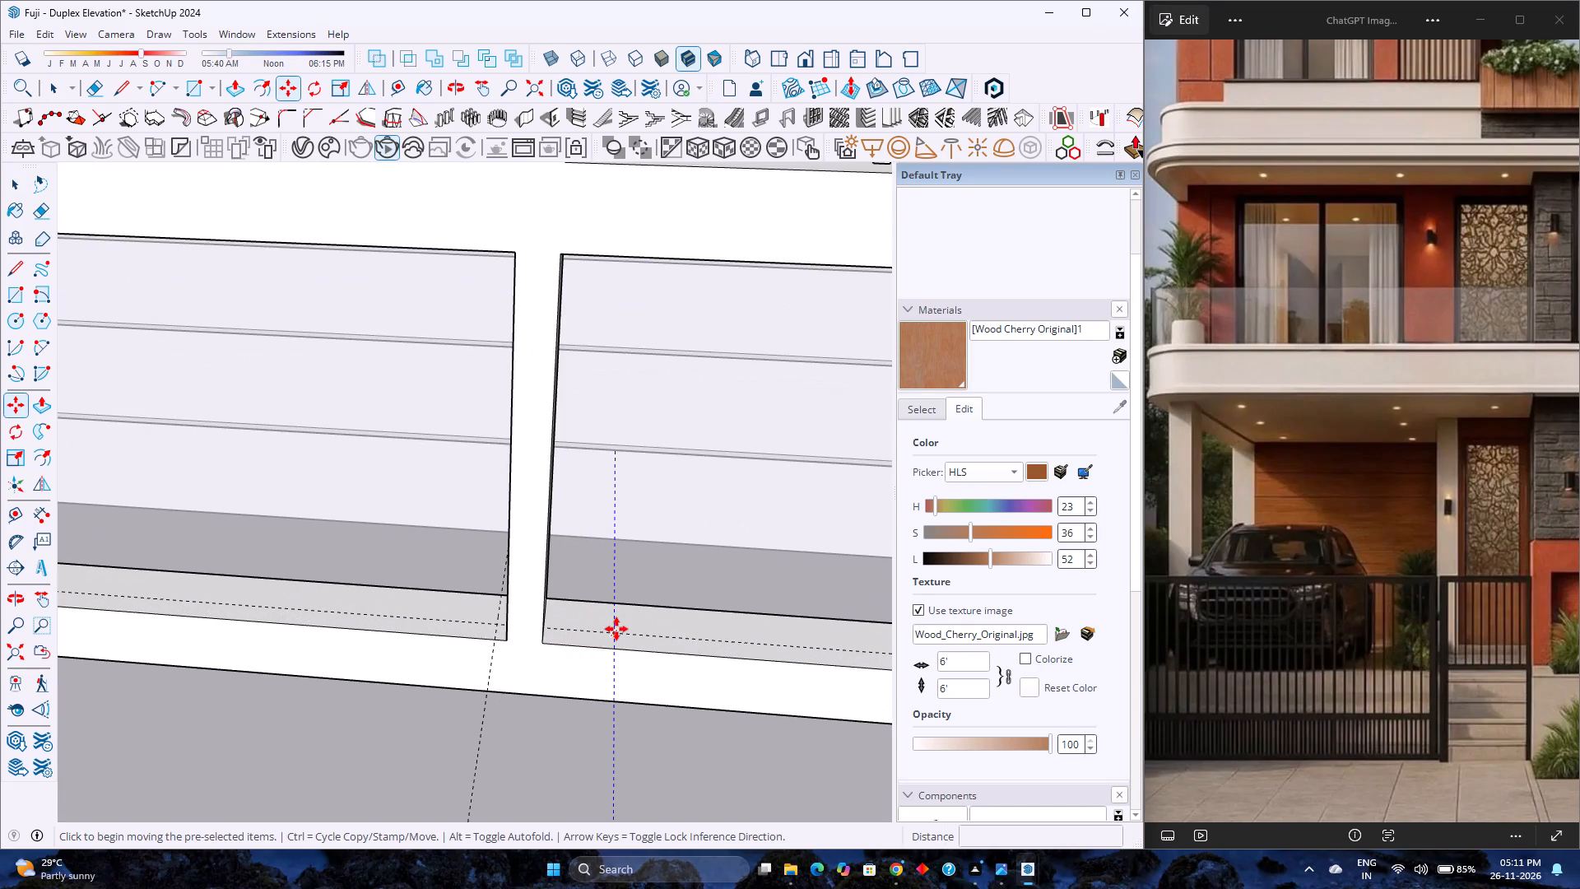
{"action": "left_click", "coordinate": [616, 631]}
{"action": "type", "text": "2.5"}
{"action": "key", "text": "Return"}
{"action": "scroll", "coordinate": [539, 641], "scroll_direction": "down", "scroll_amount": 4}
{"action": "key", "text": "space"}
{"action": "scroll", "coordinate": [530, 649], "scroll_direction": "down", "scroll_amount": 10}
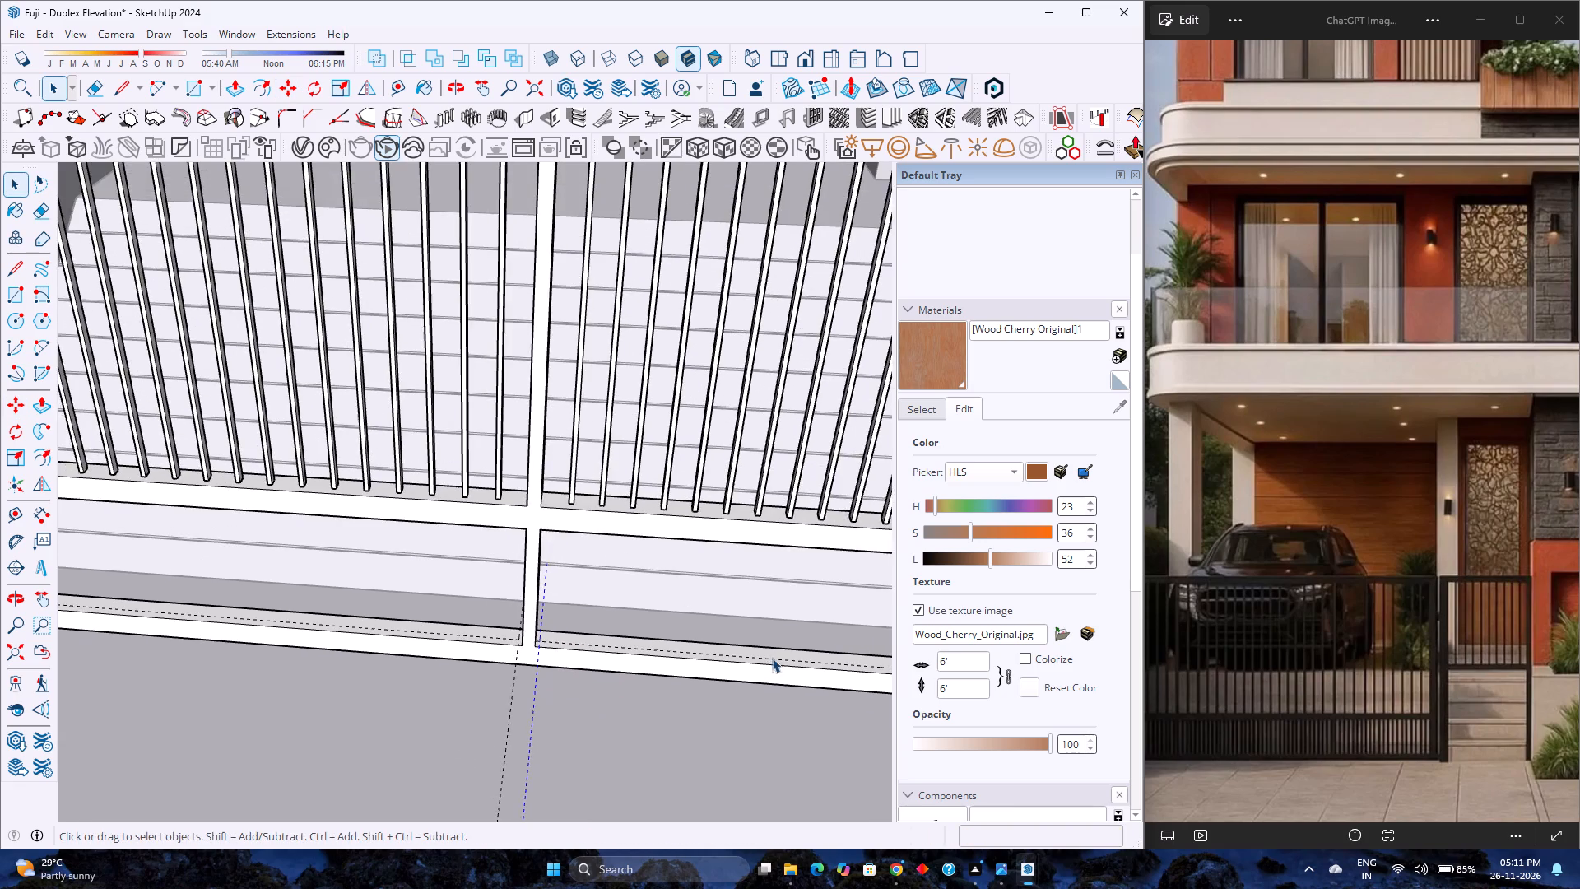
Add a guide on the bottom rail, parallel to its lengthwise guide and offset 0.5" toward the back.
{"action": "scroll", "coordinate": [776, 658], "scroll_direction": "down", "scroll_amount": 2}
{"action": "middle_click_drag", "start_coordinate": [698, 673], "coordinate": [426, 678], "text": "shift"}
{"action": "scroll", "coordinate": [619, 676], "scroll_direction": "up", "scroll_amount": 10}
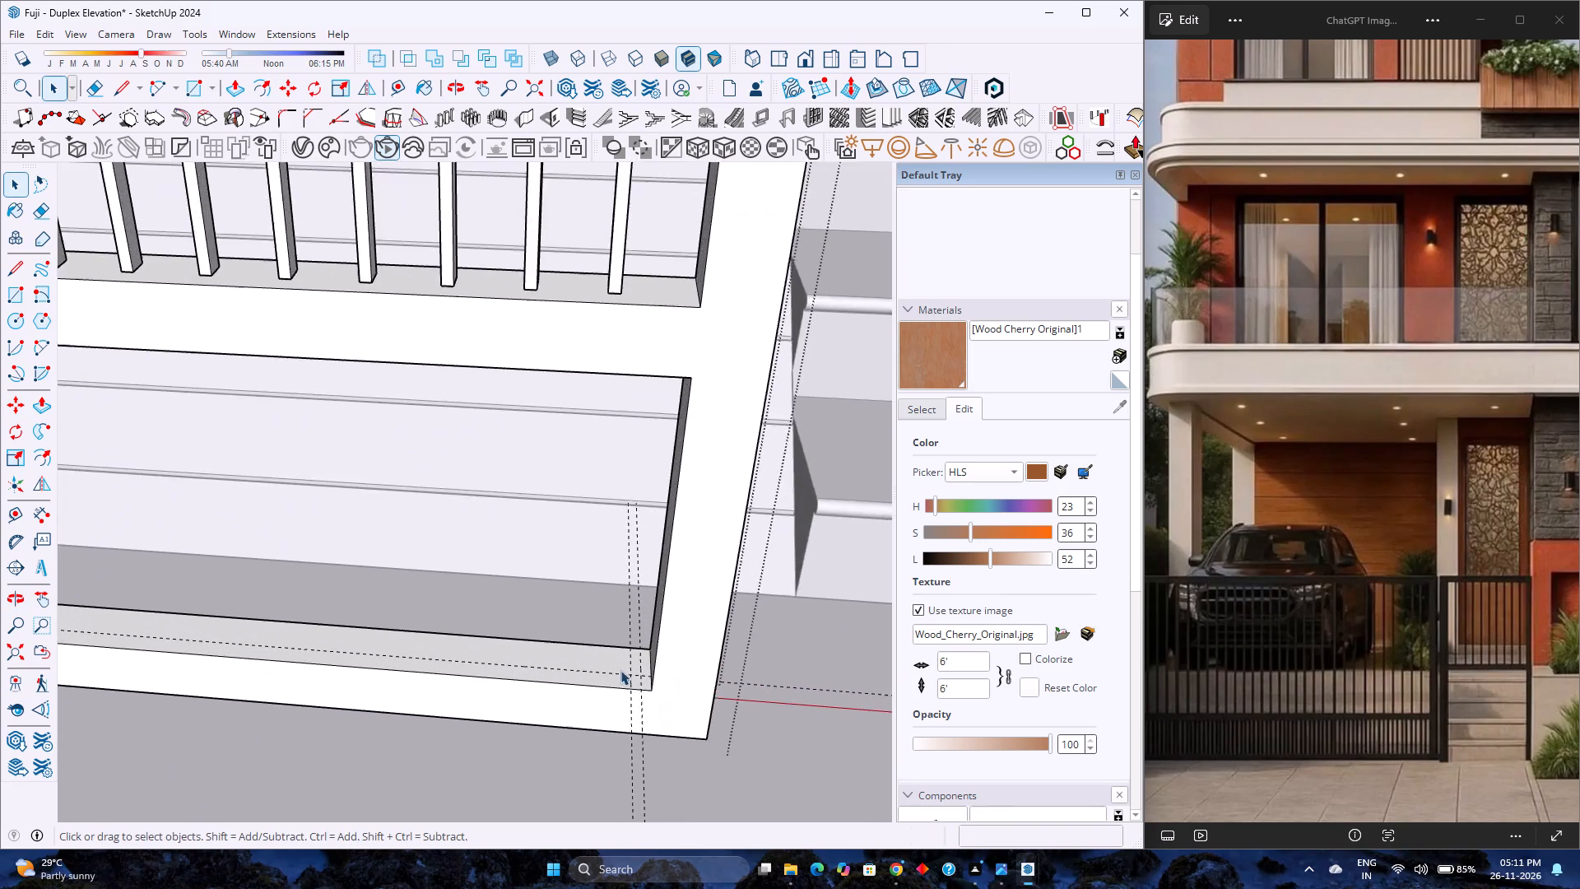
{"action": "scroll", "coordinate": [620, 670], "scroll_direction": "up", "scroll_amount": 4}
{"action": "middle_click_drag", "start_coordinate": [620, 670], "coordinate": [658, 795]}
{"action": "middle_click", "coordinate": [658, 795]}
{"action": "left_click", "coordinate": [397, 94]}
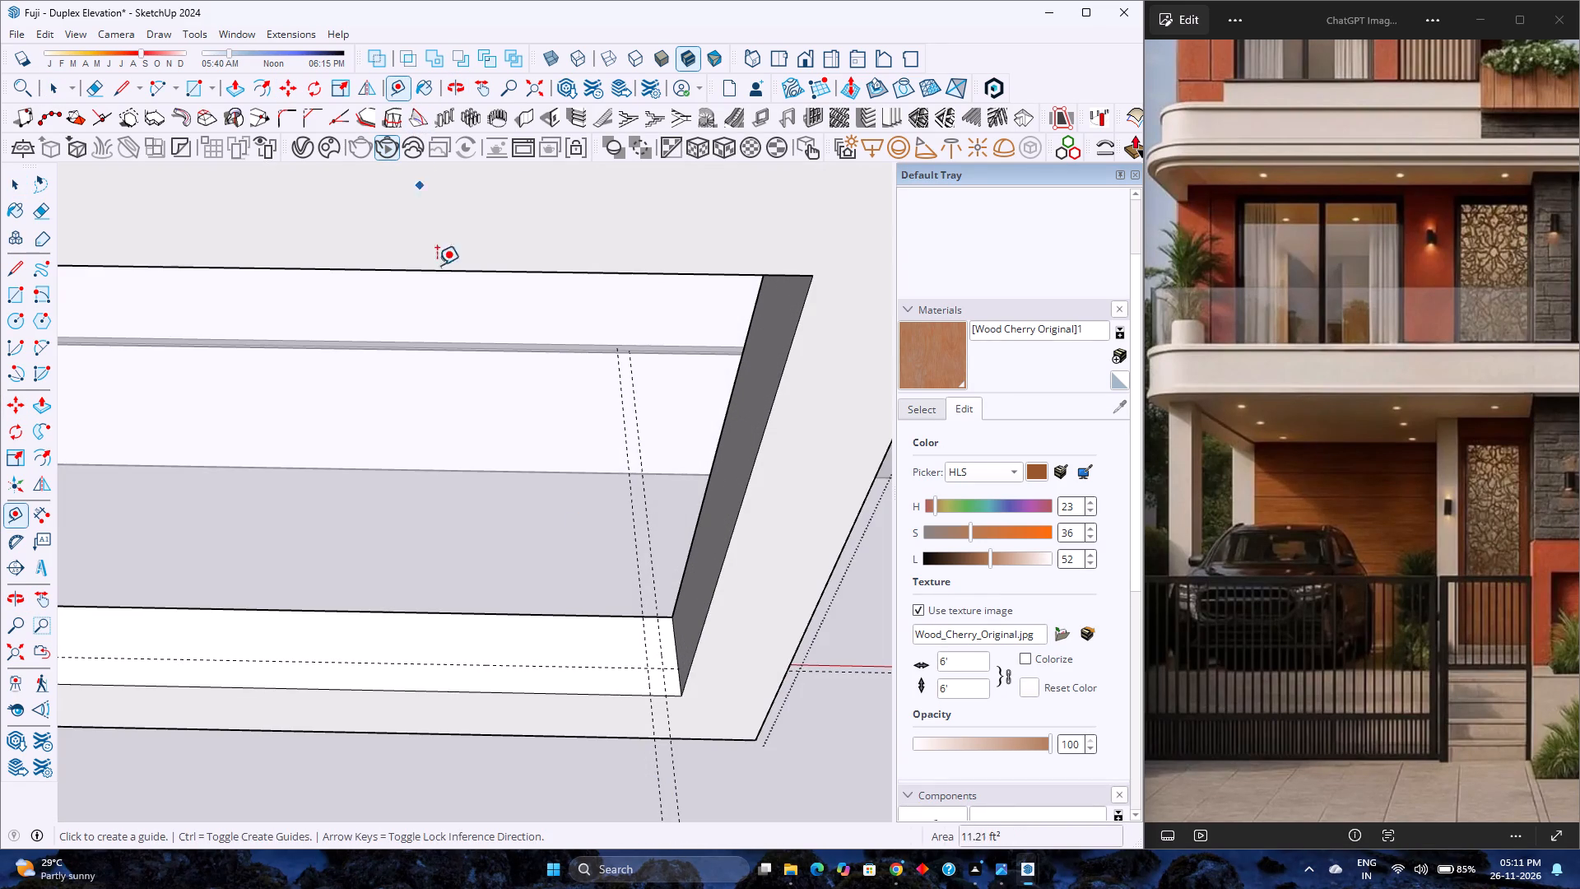
{"action": "left_click", "coordinate": [621, 669]}
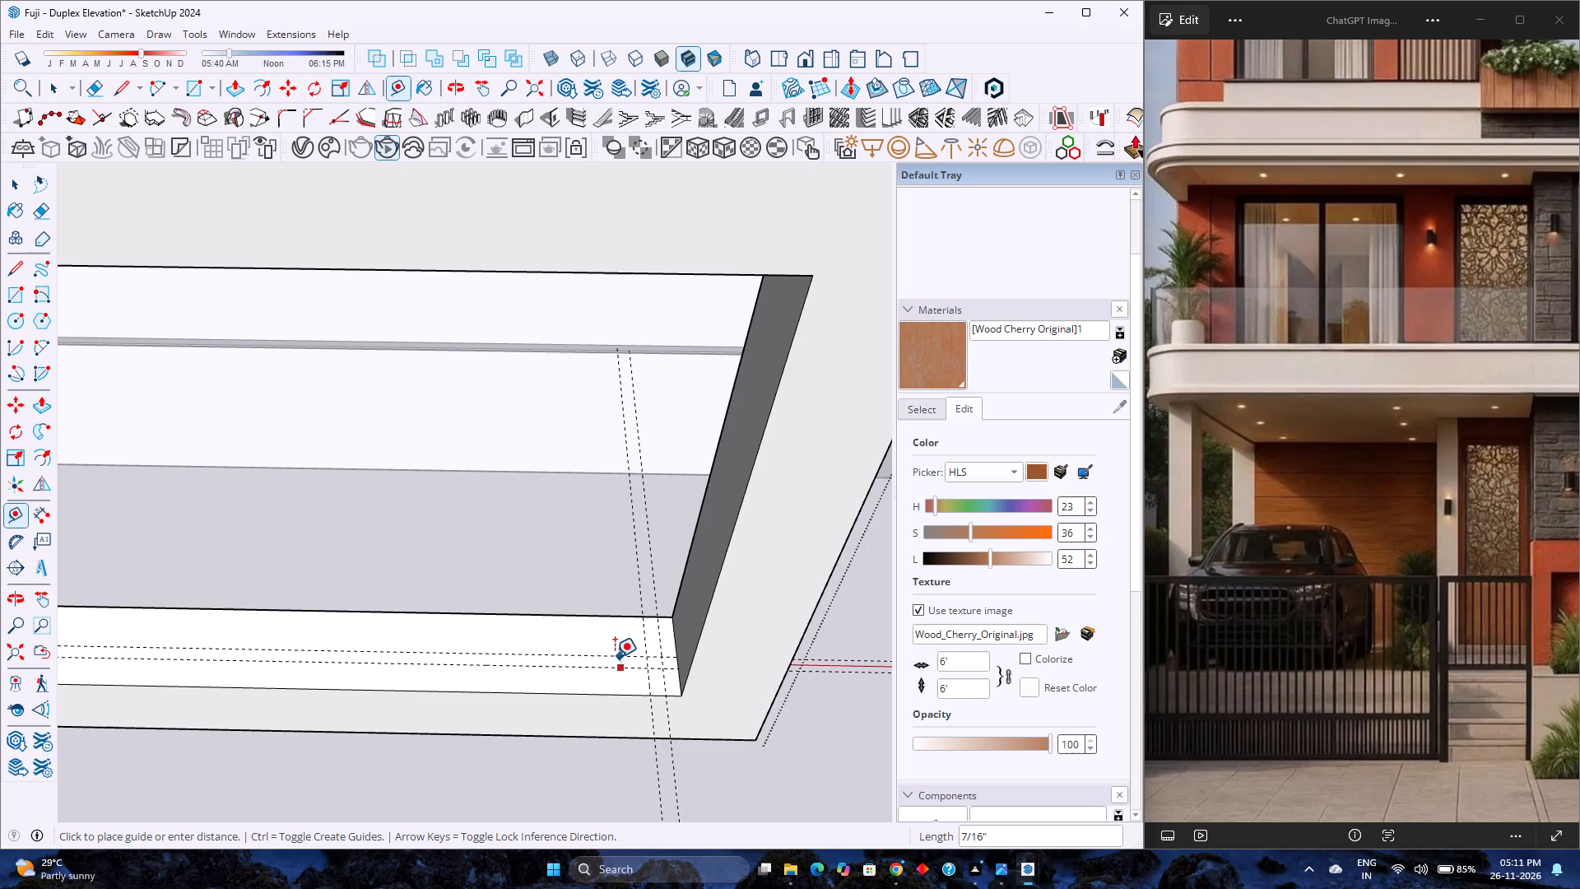
{"action": "type", "text": "0.5"}
{"action": "key", "text": "Return"}
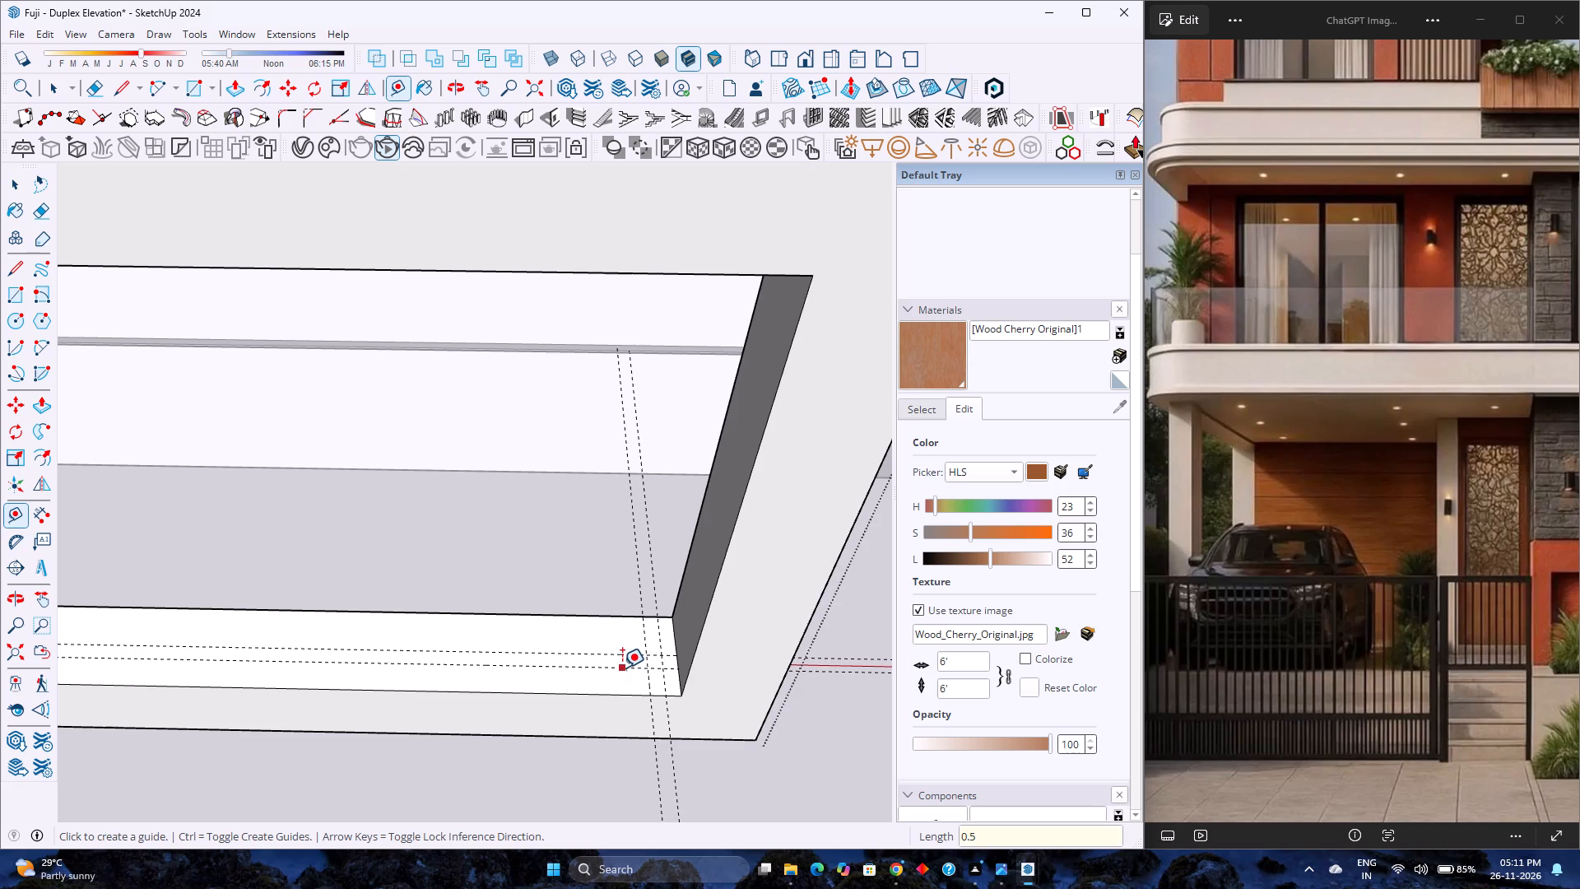
Draw a 1/2" by 1/2" rectangle between the crossing guides at the bottom rail's right end.
{"action": "key", "text": "r"}
{"action": "scroll", "coordinate": [704, 676], "scroll_direction": "up", "scroll_amount": 17}
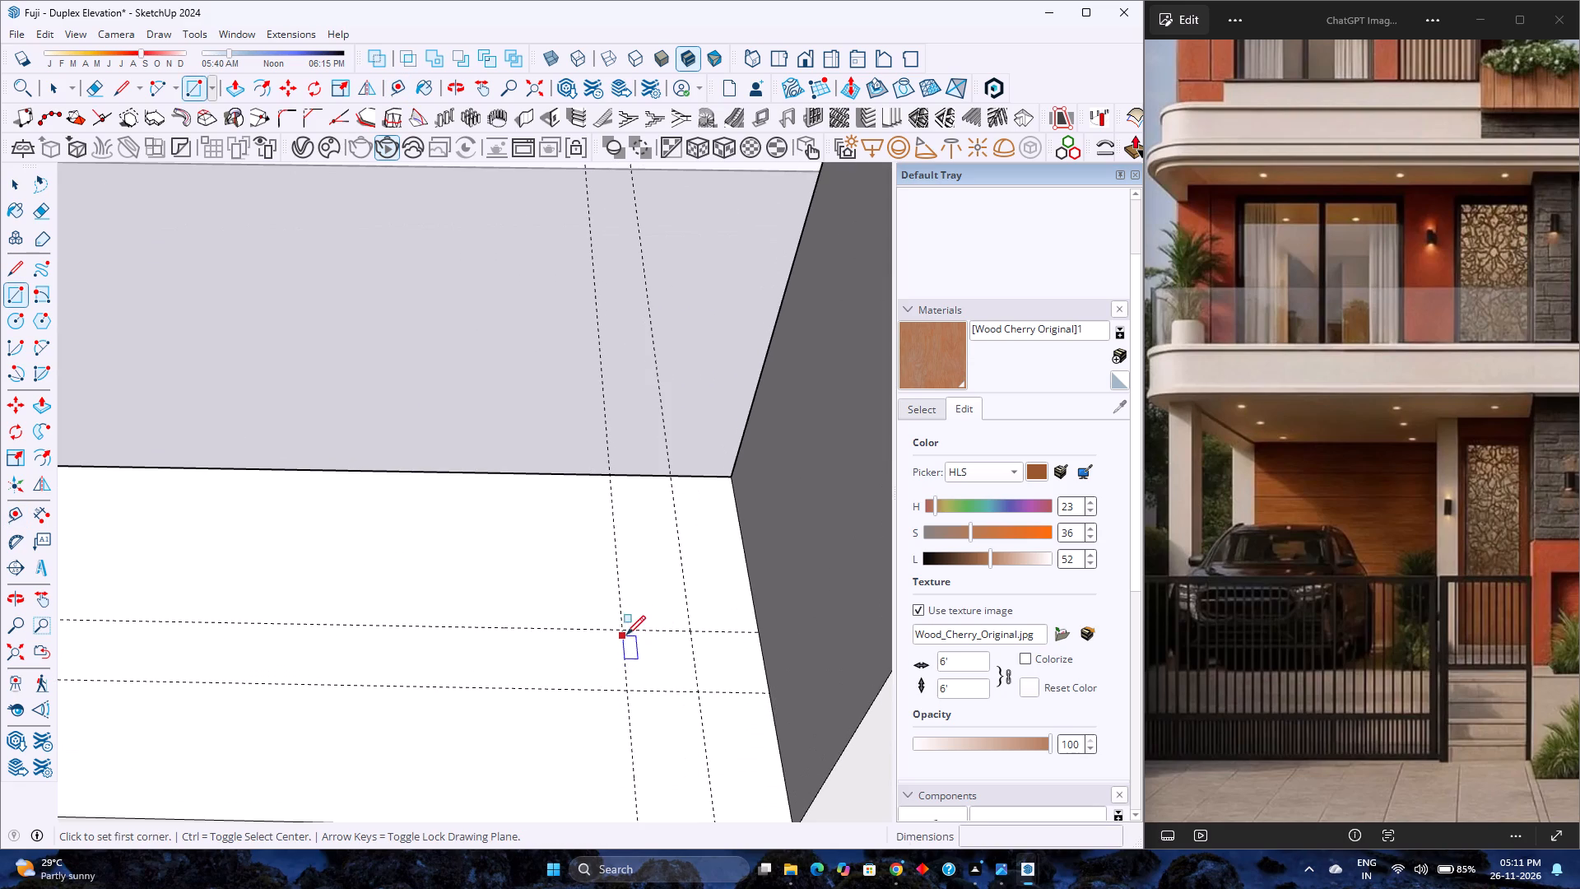
{"action": "left_click", "coordinate": [626, 633]}
{"action": "left_click", "coordinate": [700, 691]}
Make the small square on the bottom rail into a component named 8.
{"action": "key", "text": "space"}
{"action": "double_click", "coordinate": [668, 673]}
{"action": "right_click", "coordinate": [668, 673]}
{"action": "left_click", "coordinate": [768, 316]}
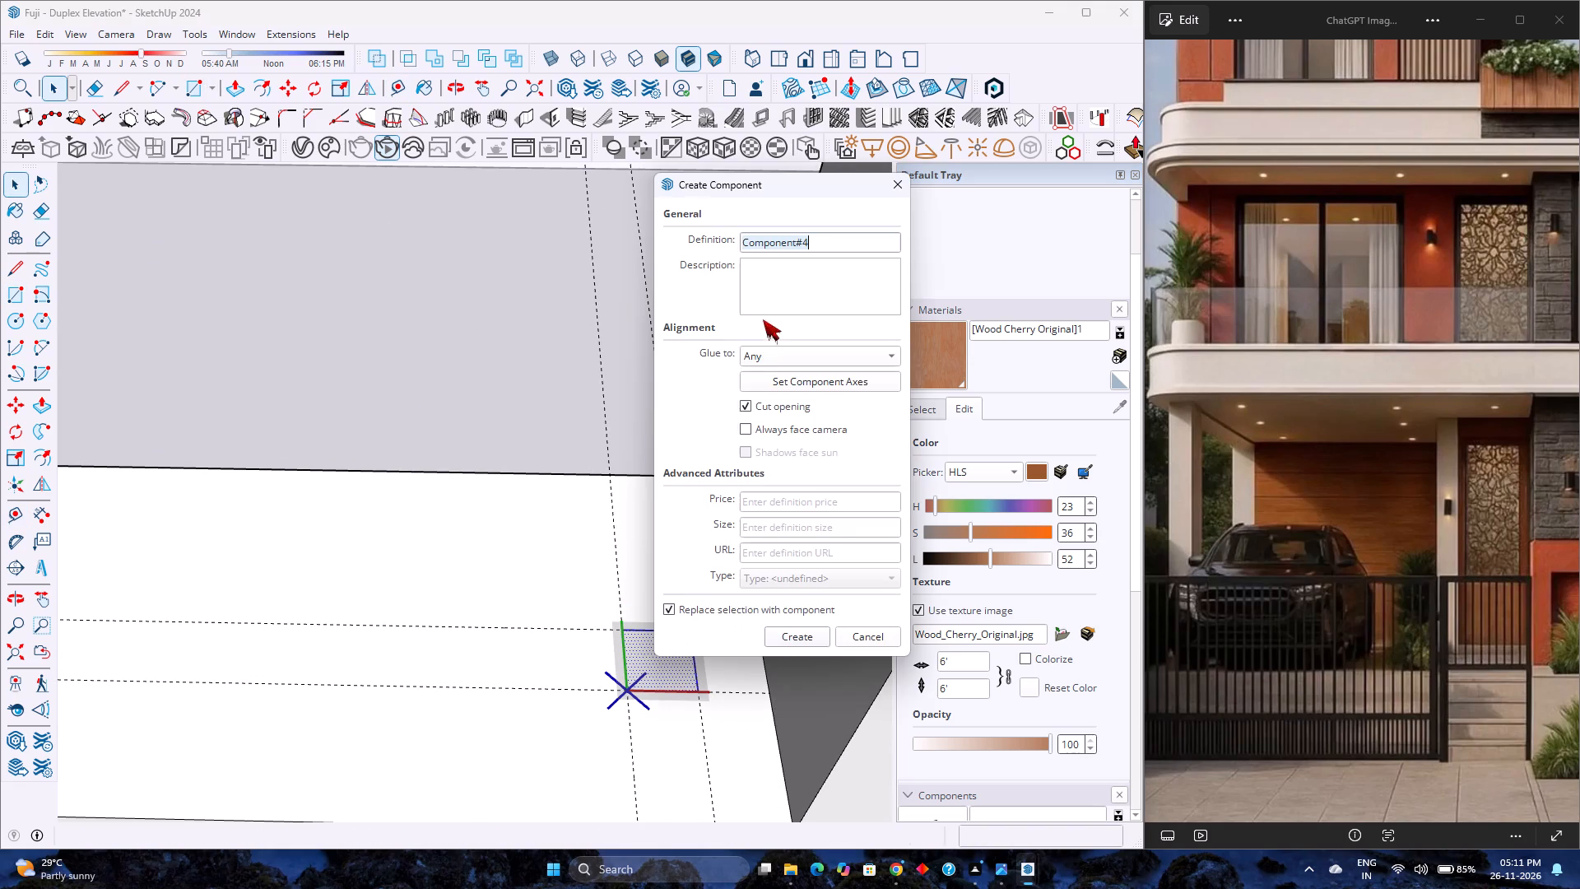
{"action": "key", "text": "8"}
{"action": "key", "text": "Return"}
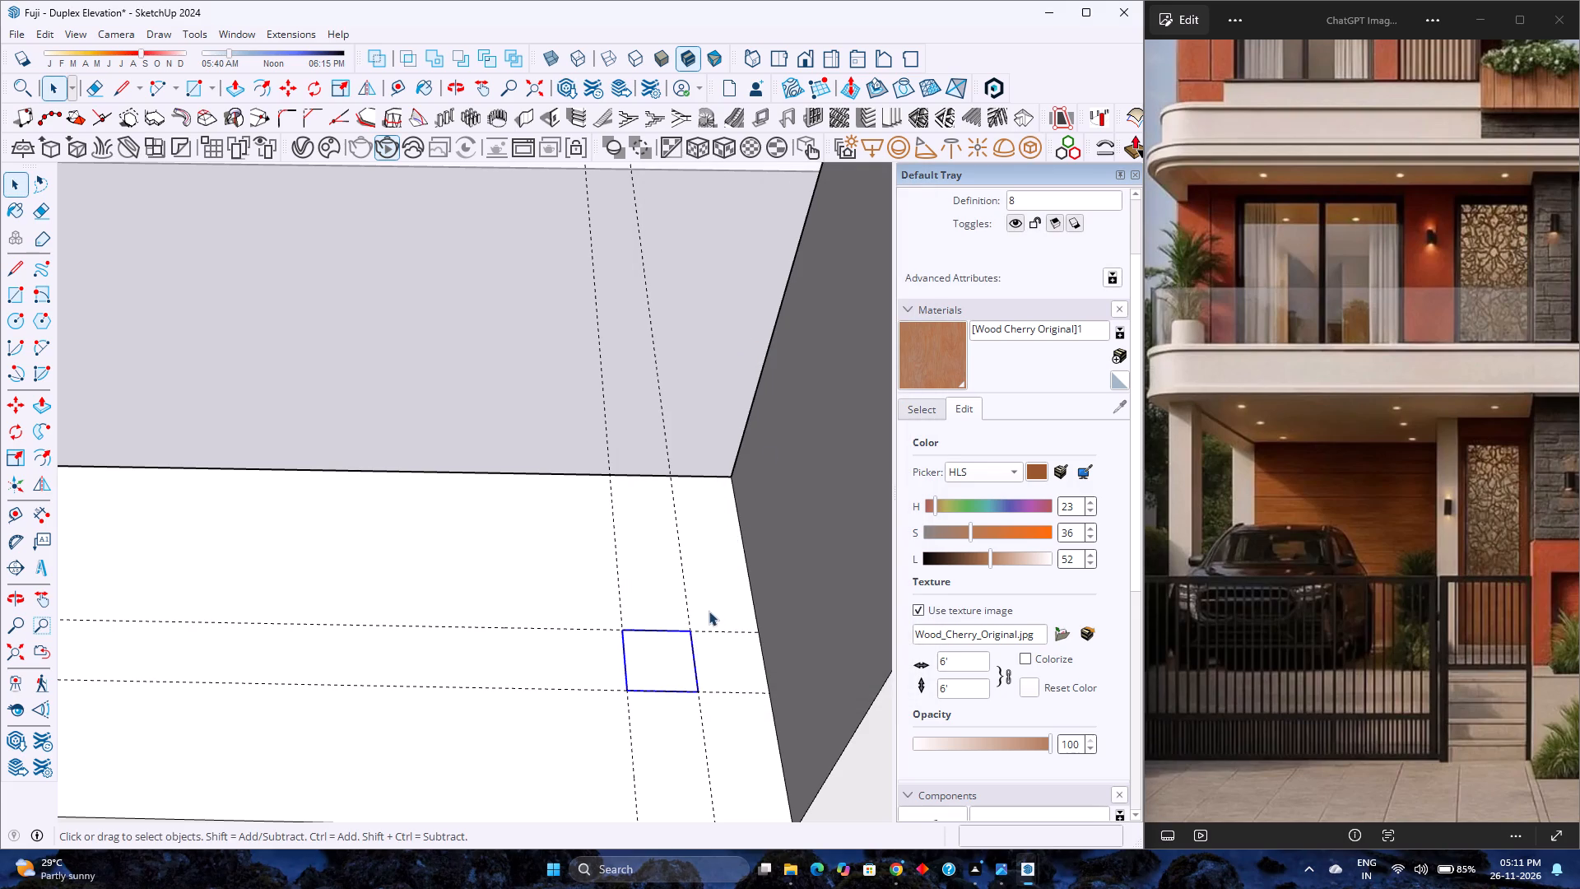
Copy the square component along the right bay's bottom rail to the guide crossing by the centre post, dividing the distance by 30.
{"action": "key", "text": "m"}
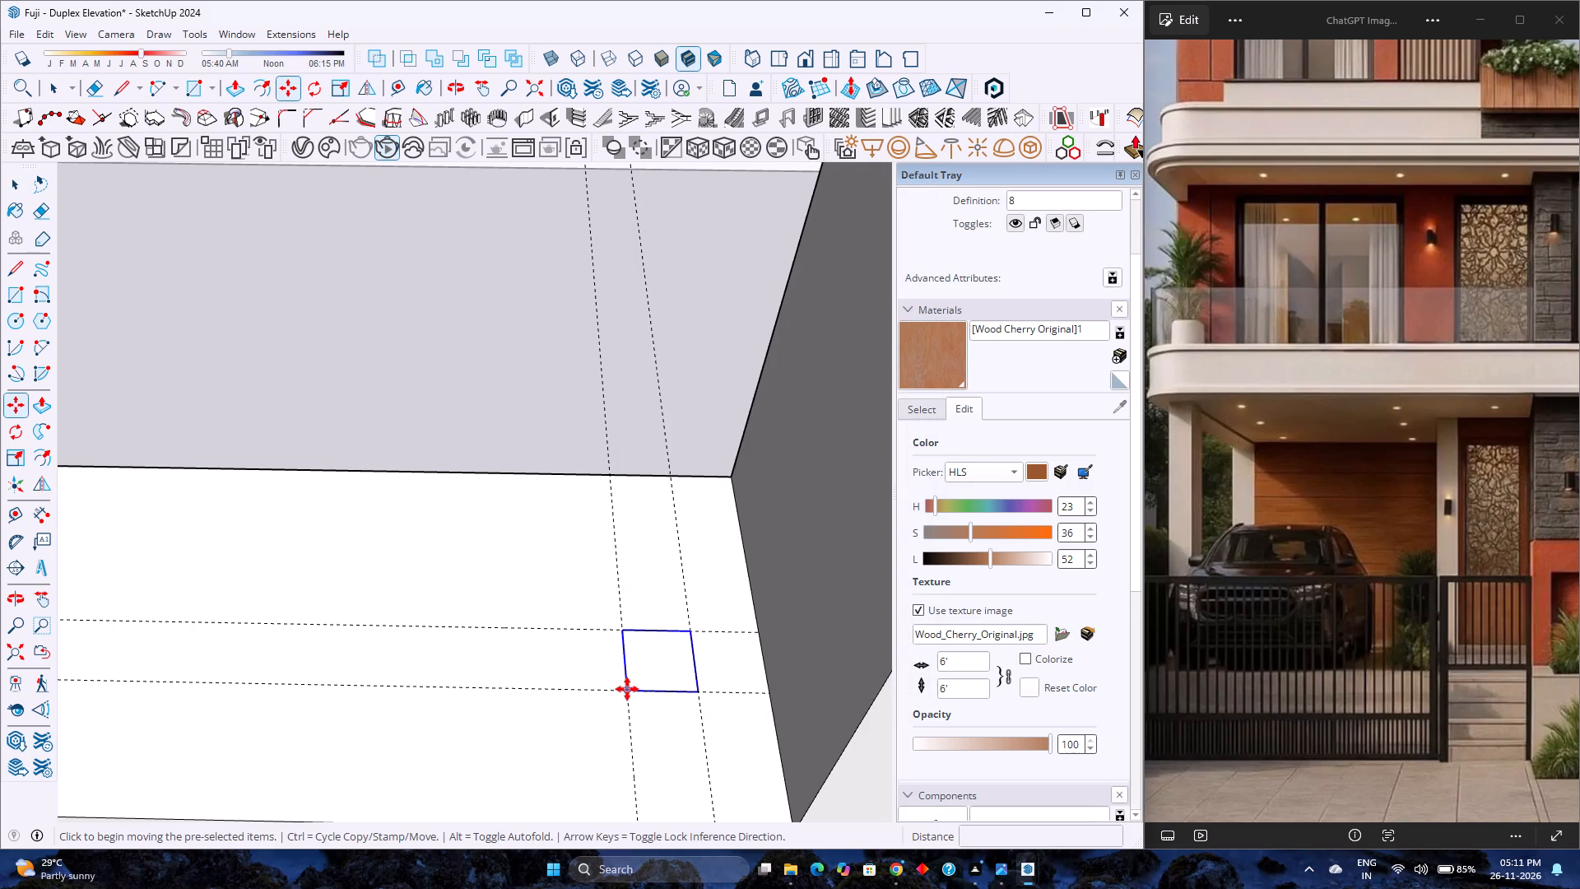
{"action": "left_click", "coordinate": [627, 689]}
{"action": "scroll", "coordinate": [639, 695], "scroll_direction": "down", "scroll_amount": 20}
{"action": "scroll", "coordinate": [639, 695], "scroll_direction": "down", "scroll_amount": 2}
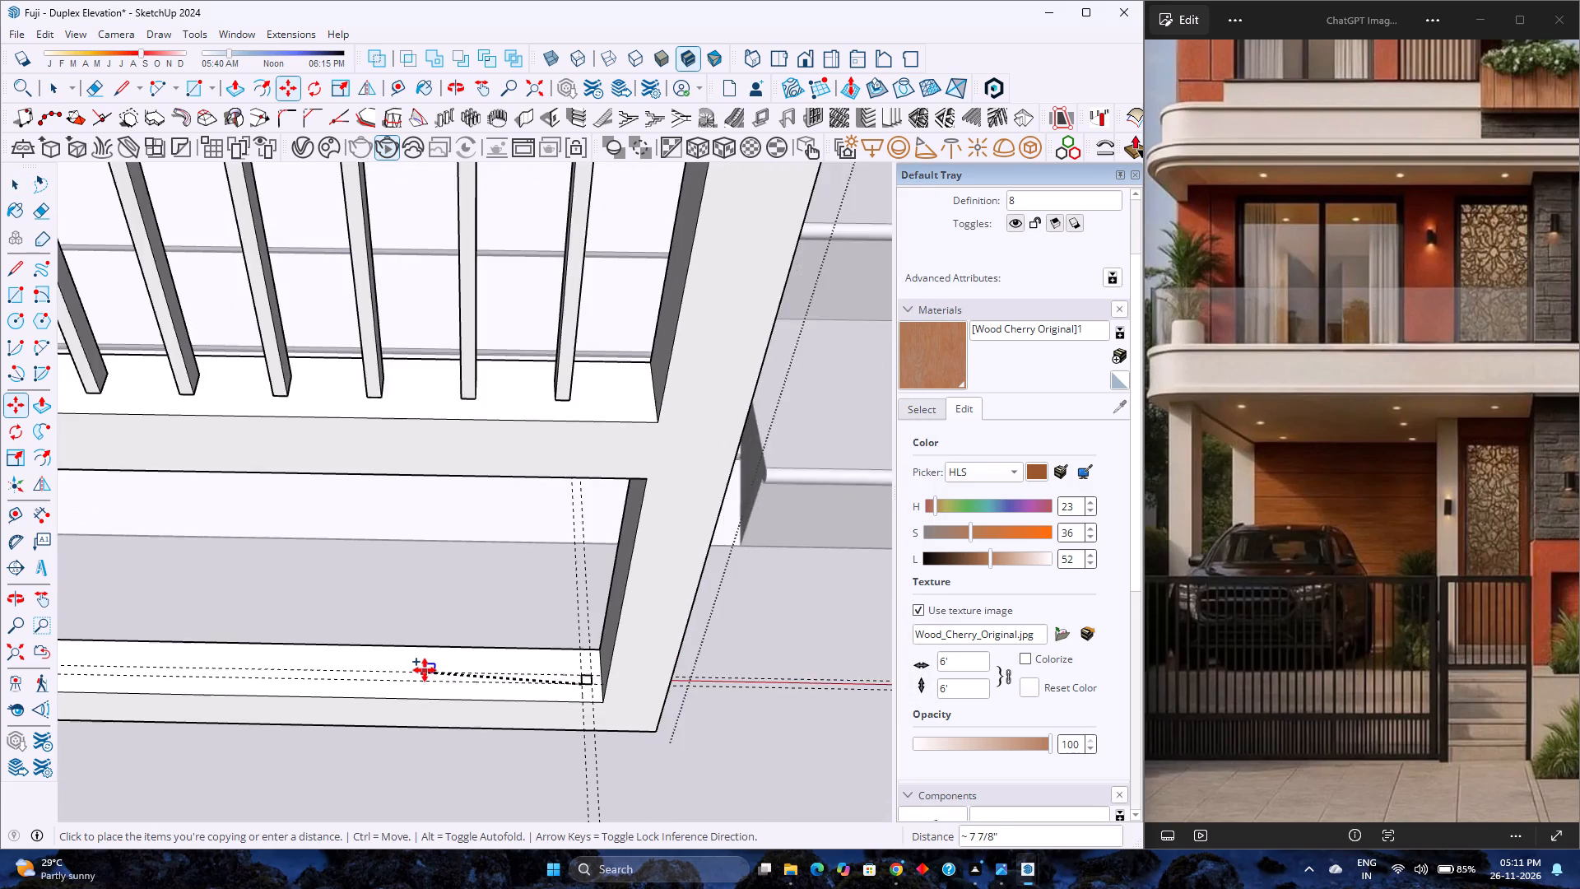
{"action": "middle_click_drag", "start_coordinate": [425, 670], "coordinate": [832, 579], "text": "shift"}
{"action": "middle_click", "coordinate": [832, 579], "text": "shift"}
{"action": "scroll", "coordinate": [527, 584], "scroll_direction": "down", "scroll_amount": 4}
{"action": "scroll", "coordinate": [319, 582], "scroll_direction": "up", "scroll_amount": 10}
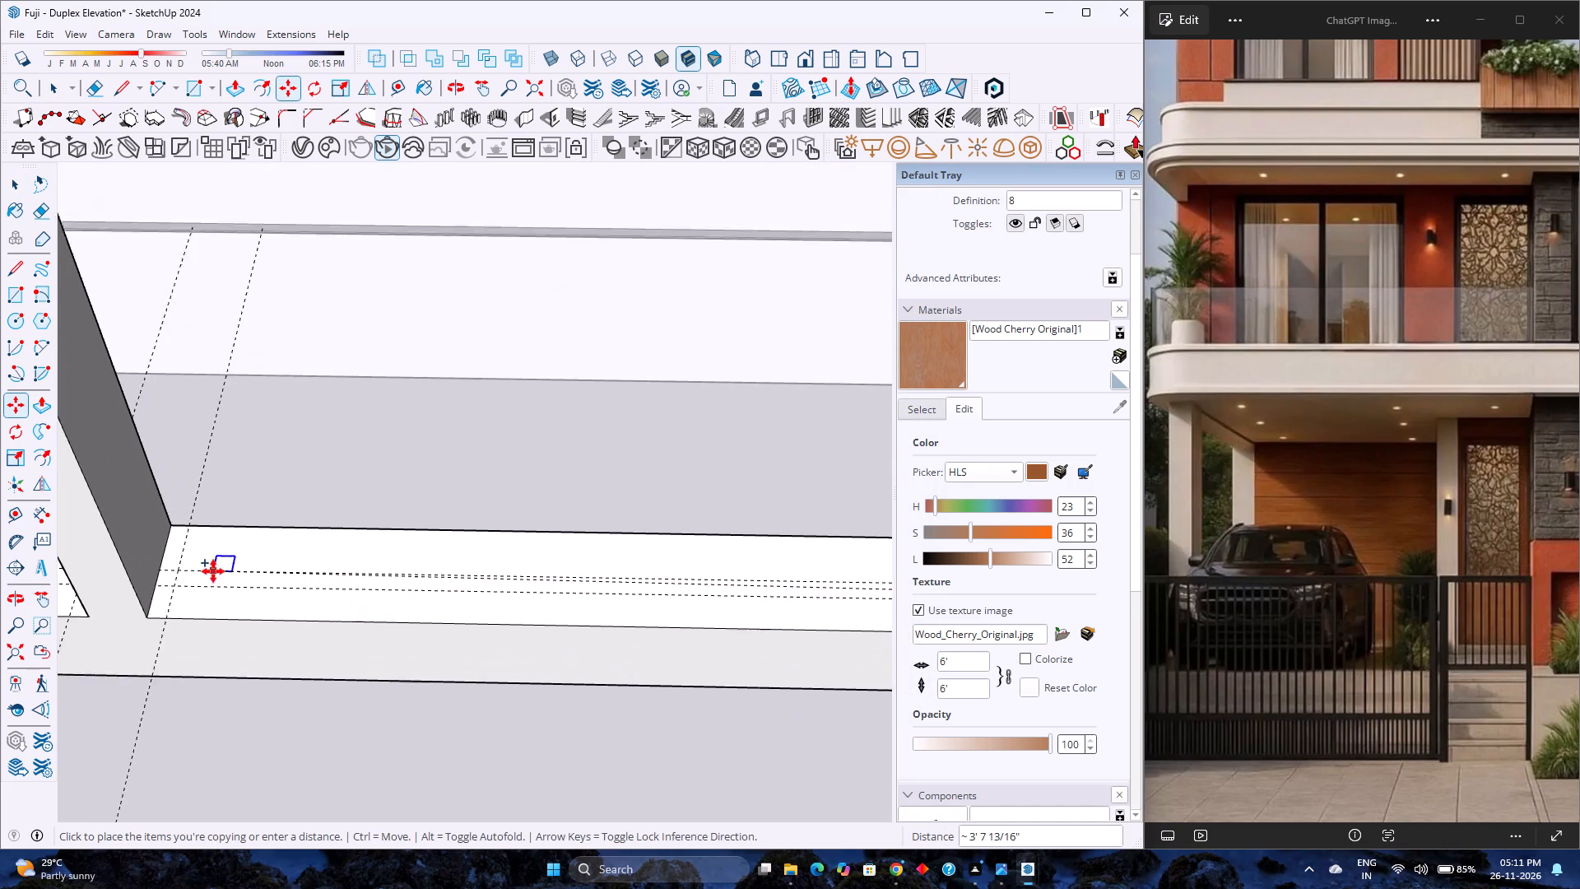
{"action": "scroll", "coordinate": [213, 571], "scroll_direction": "up", "scroll_amount": 1}
{"action": "left_click", "coordinate": [172, 589]}
{"action": "scroll", "coordinate": [182, 592], "scroll_direction": "down", "scroll_amount": 6}
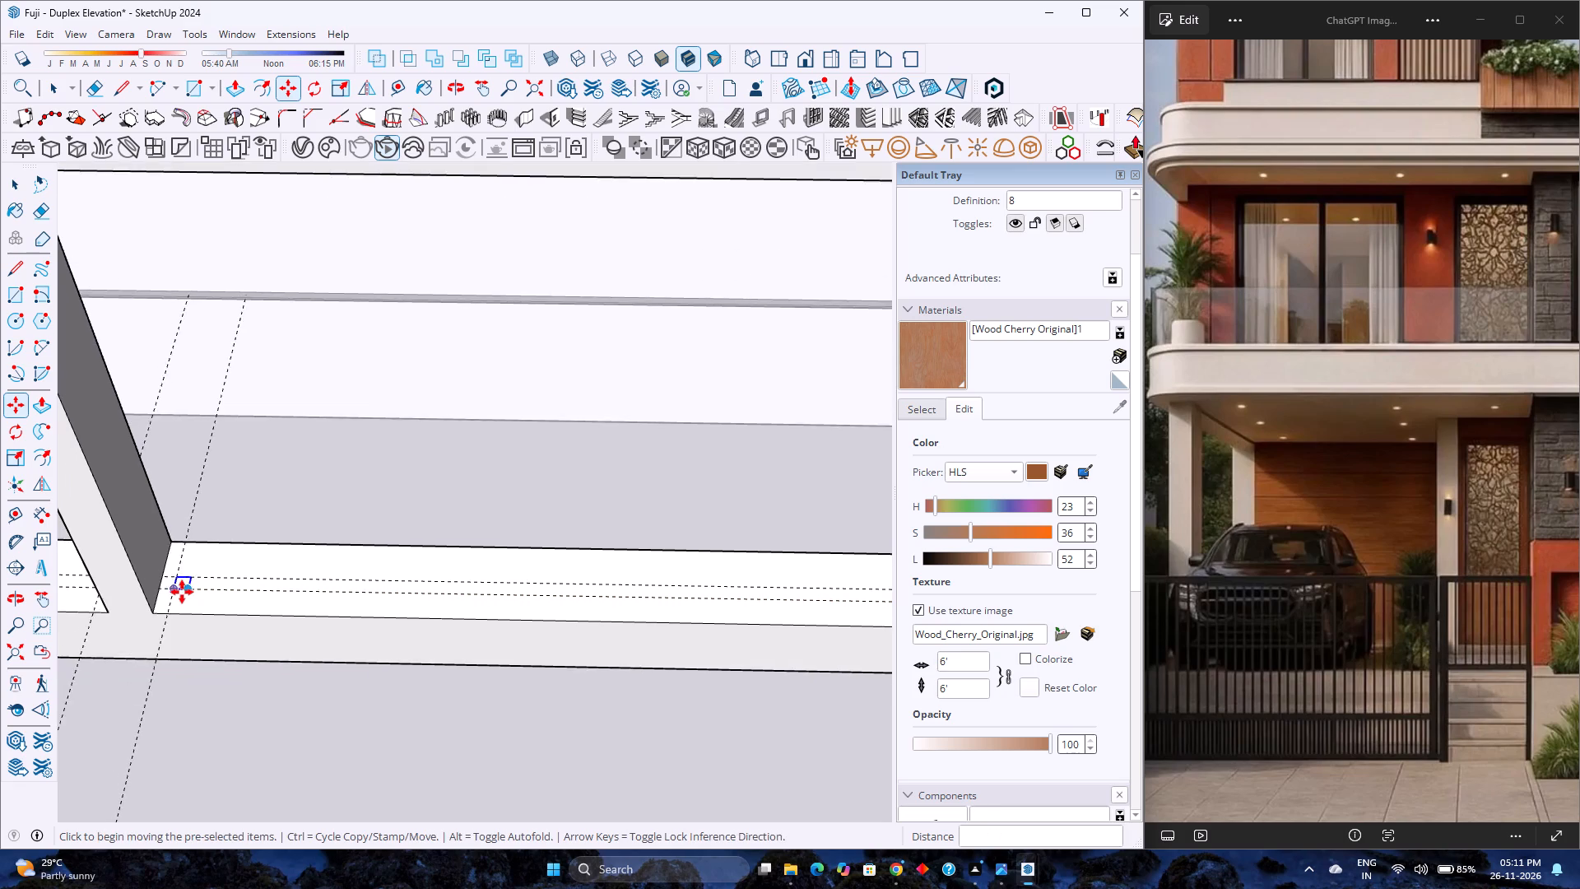
{"action": "scroll", "coordinate": [182, 592], "scroll_direction": "down", "scroll_amount": 7}
{"action": "type", "text": "/30"}
{"action": "key", "text": "Return"}
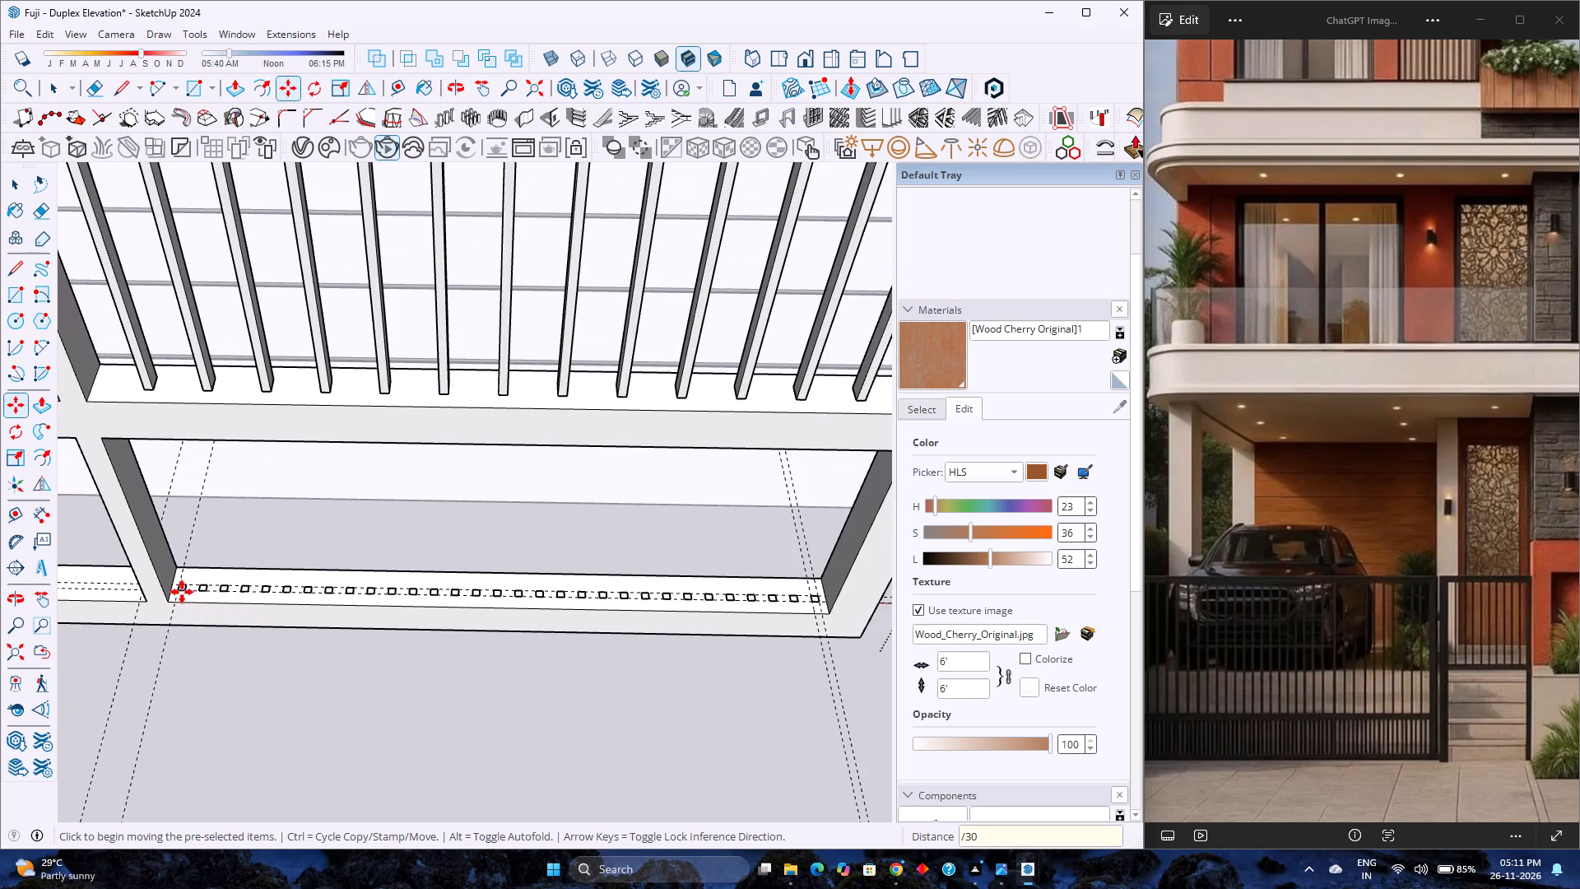
Set the right bay's array of squares to 40 equal divisions.
{"action": "scroll", "coordinate": [862, 610], "scroll_direction": "up", "scroll_amount": 11}
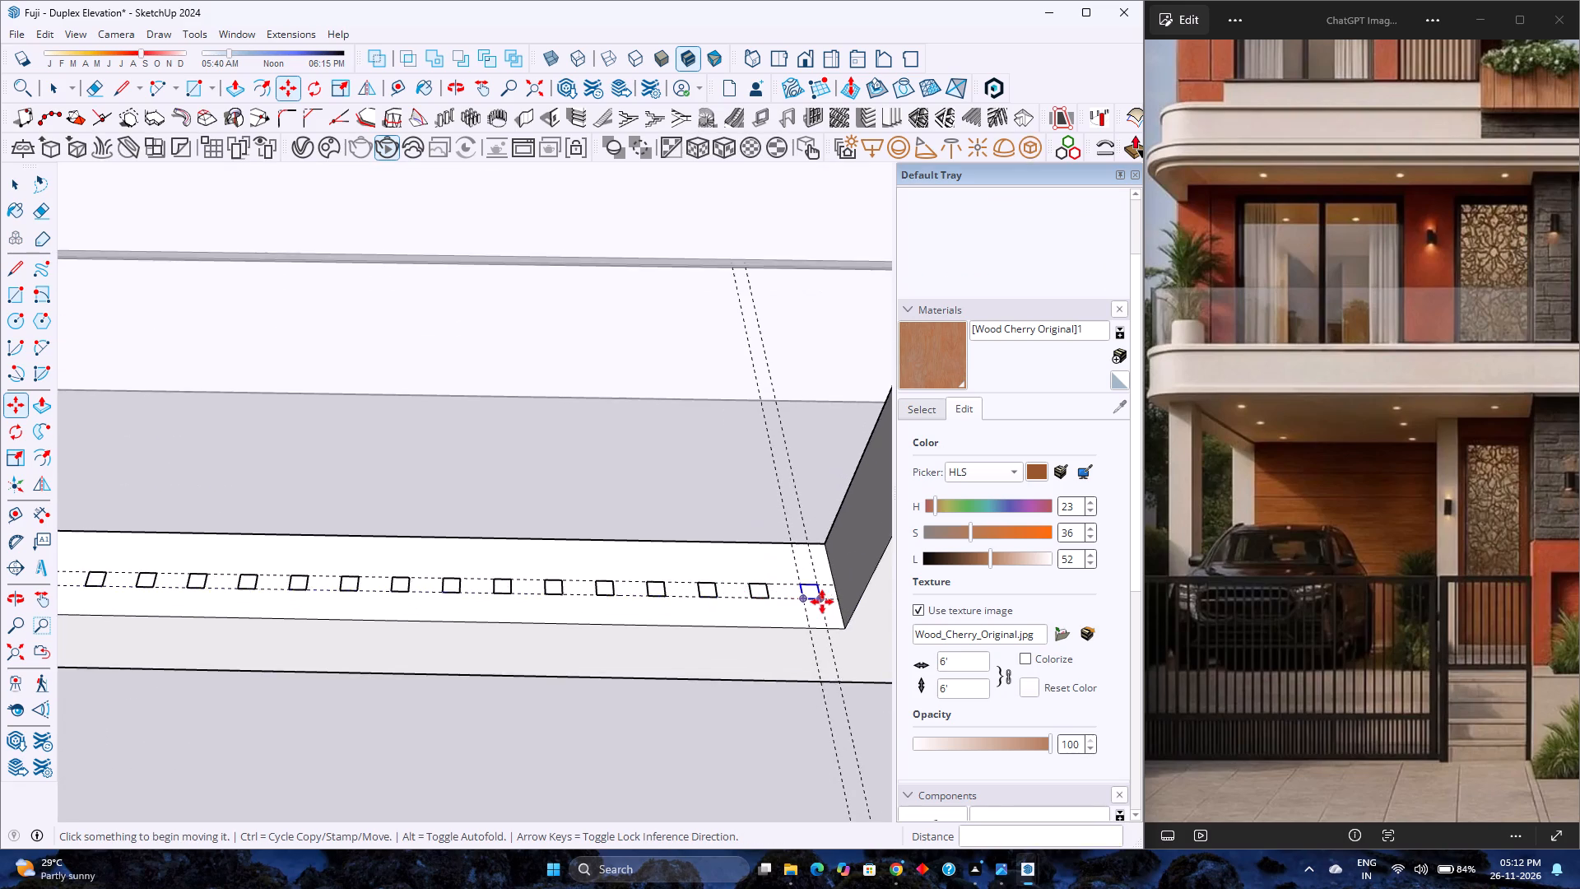
{"action": "scroll", "coordinate": [822, 602], "scroll_direction": "up", "scroll_amount": 9}
{"action": "middle_click_drag", "start_coordinate": [778, 598], "coordinate": [510, 600]}
{"action": "middle_click", "coordinate": [510, 600]}
{"action": "scroll", "coordinate": [510, 600], "scroll_direction": "down", "scroll_amount": 7}
{"action": "middle_click_drag", "start_coordinate": [522, 621], "coordinate": [713, 593]}
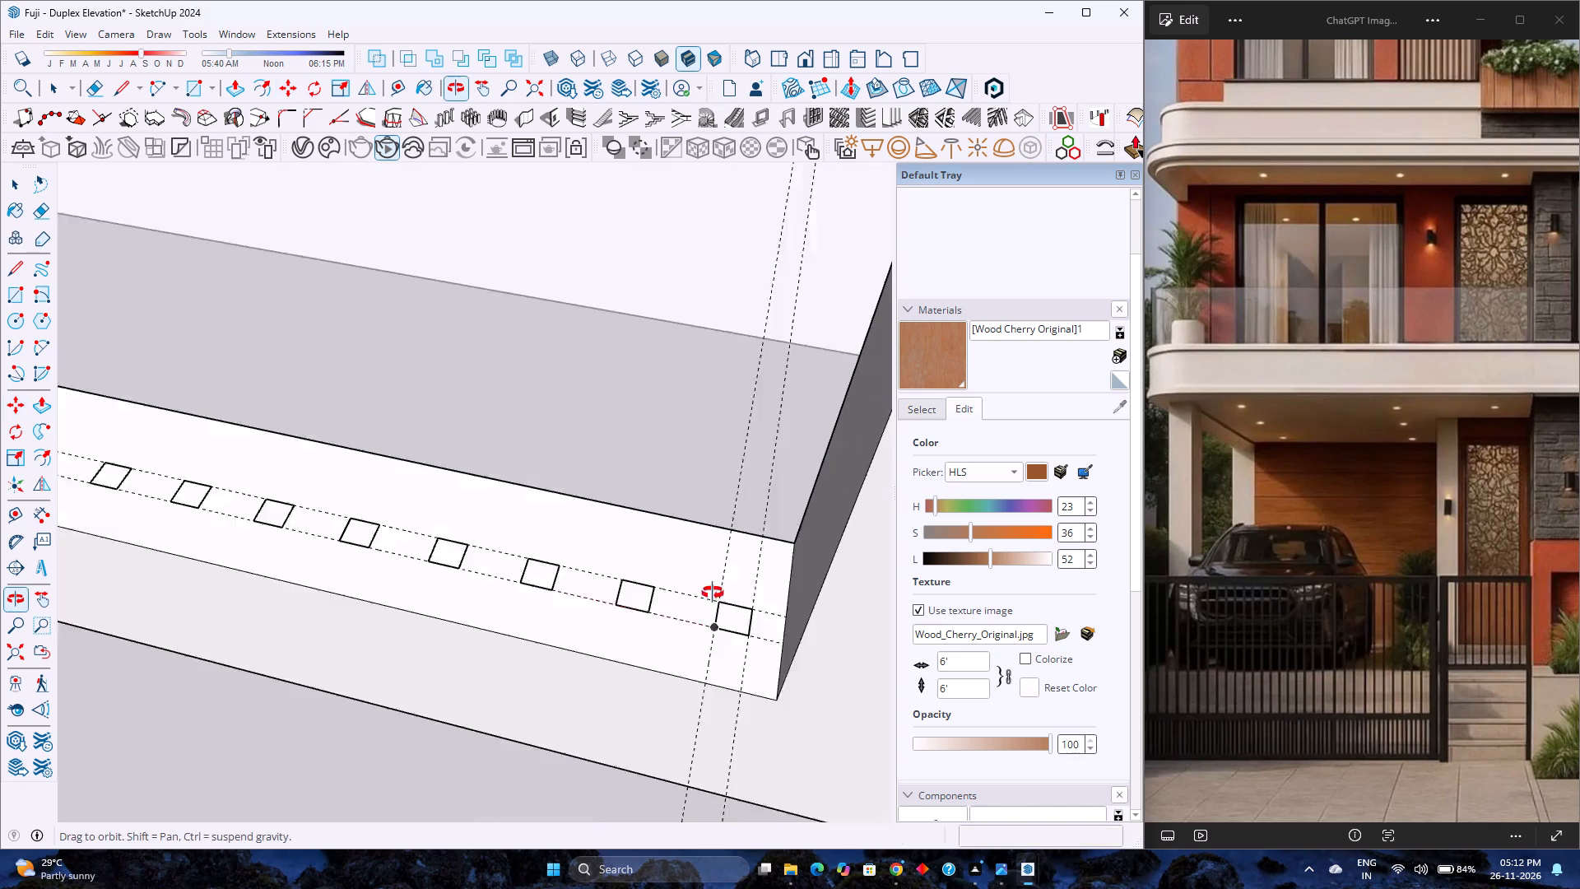
{"action": "middle_click_drag", "start_coordinate": [713, 593], "coordinate": [752, 584]}
{"action": "middle_click", "coordinate": [752, 584]}
{"action": "key", "text": "slash"}
{"action": "key", "text": "4"}
{"action": "key", "text": "0"}
{"action": "key", "text": "Return"}
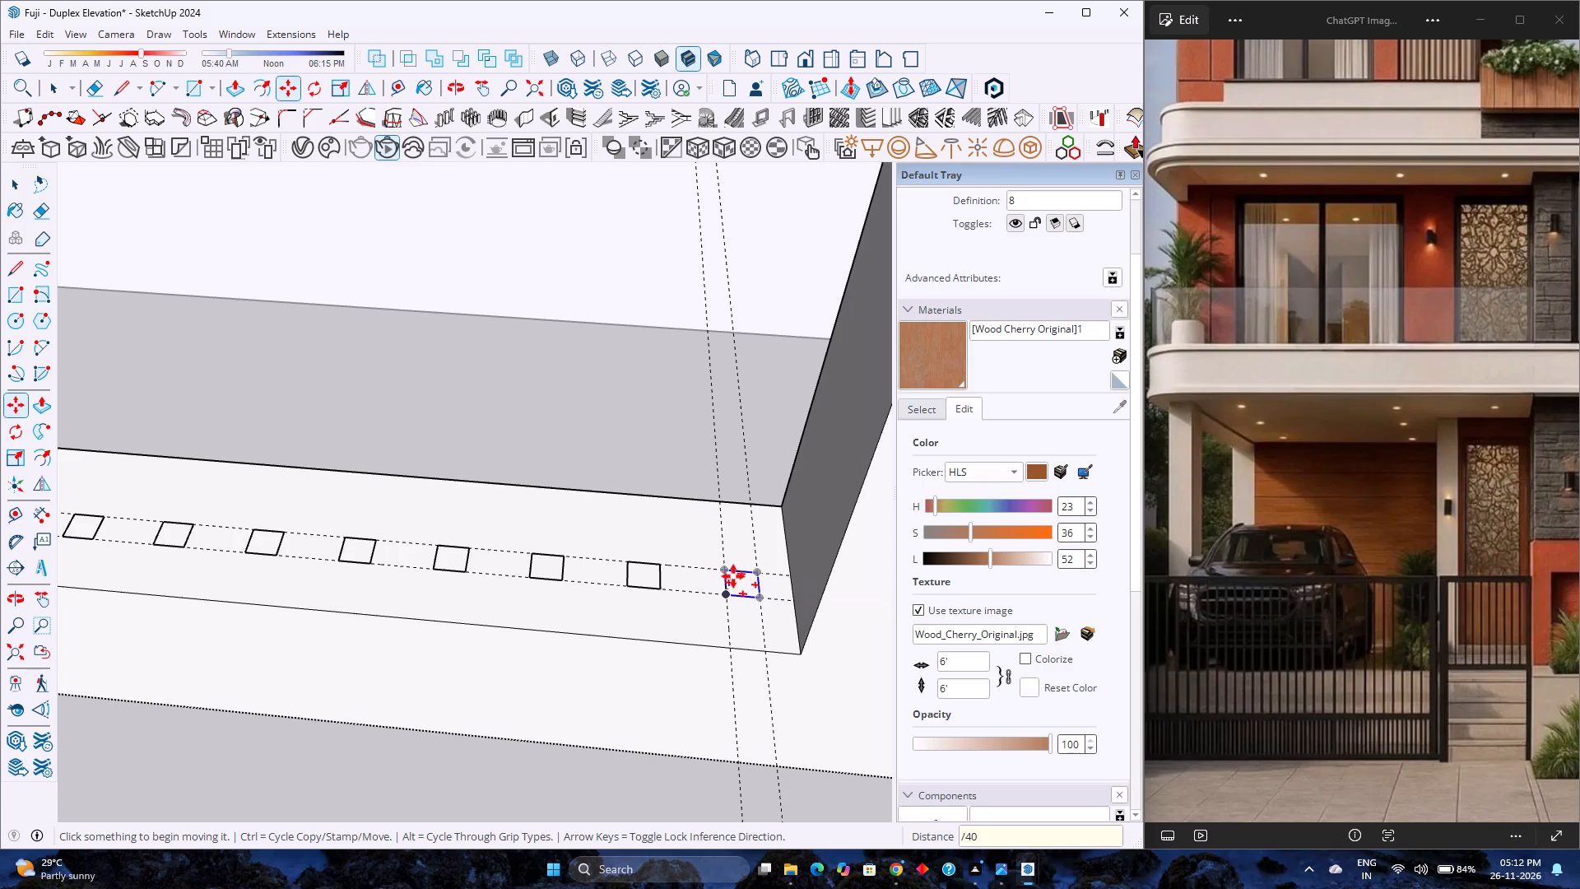
Copy the right bay's outermost square 3' 11 3/4" to the guide crossing at the left bay's right end.
{"action": "scroll", "coordinate": [764, 631], "scroll_direction": "up", "scroll_amount": 3}
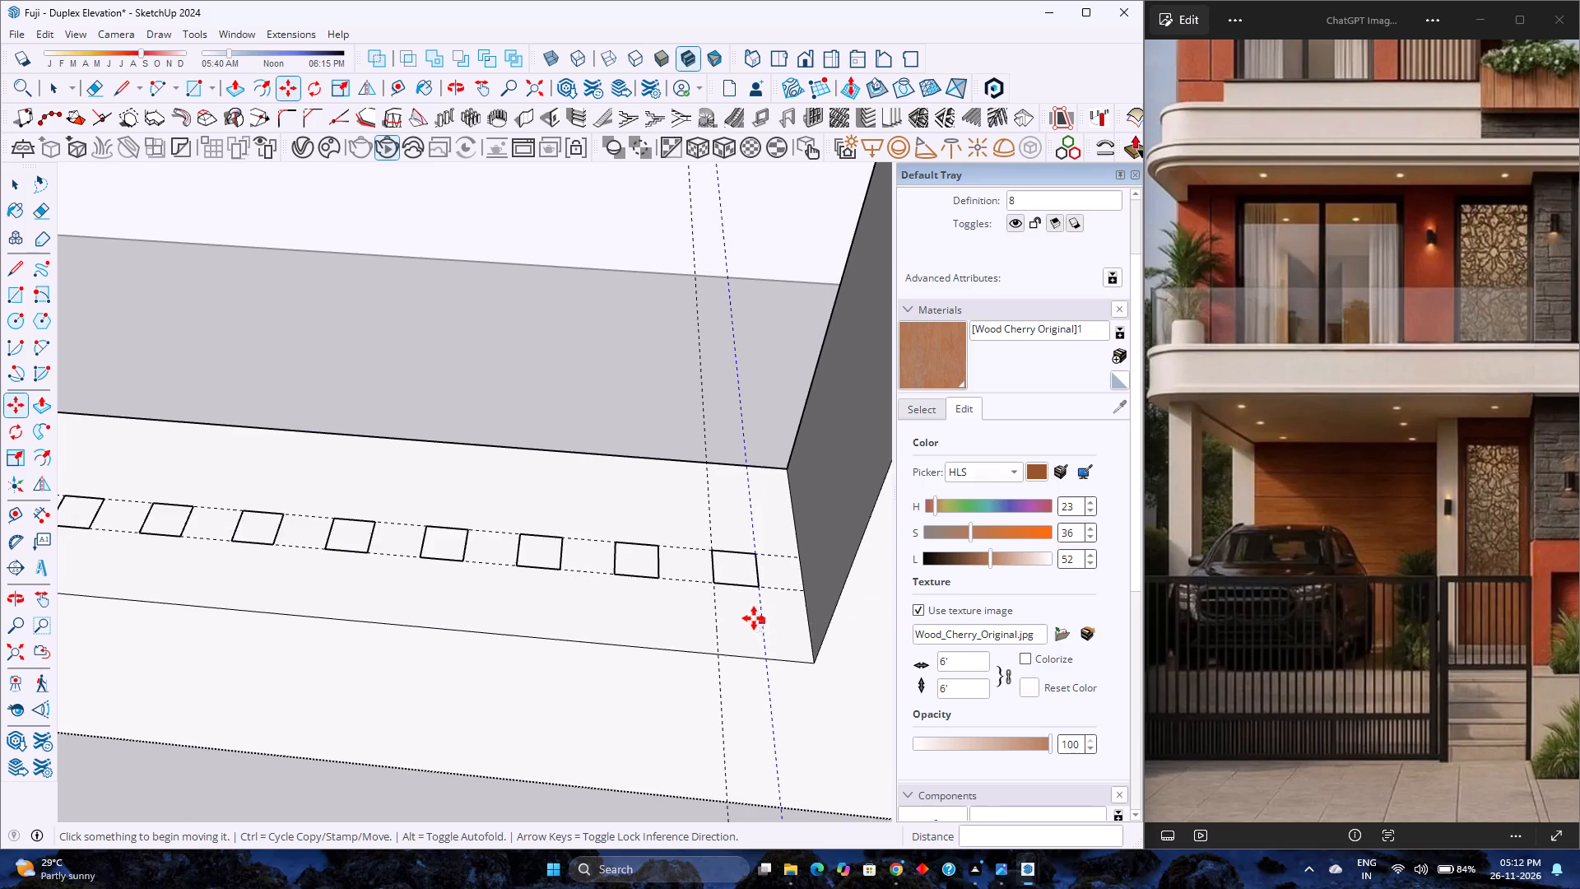
{"action": "scroll", "coordinate": [752, 616], "scroll_direction": "up", "scroll_amount": 4}
{"action": "key", "text": "space"}
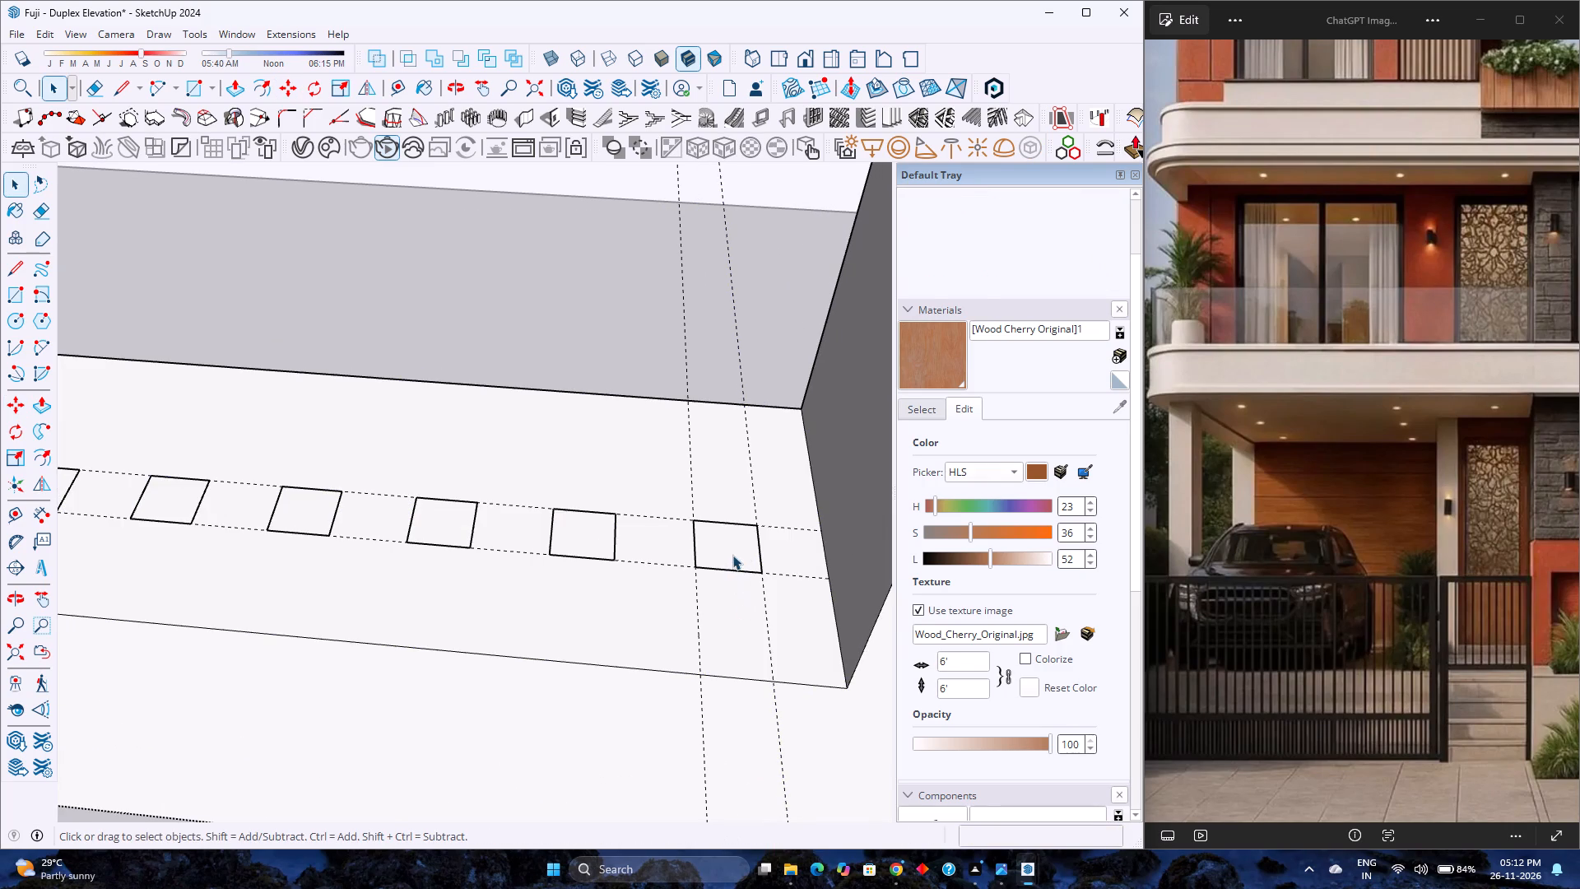
{"action": "left_click", "coordinate": [741, 552]}
{"action": "key", "text": "m"}
{"action": "left_click", "coordinate": [760, 572]}
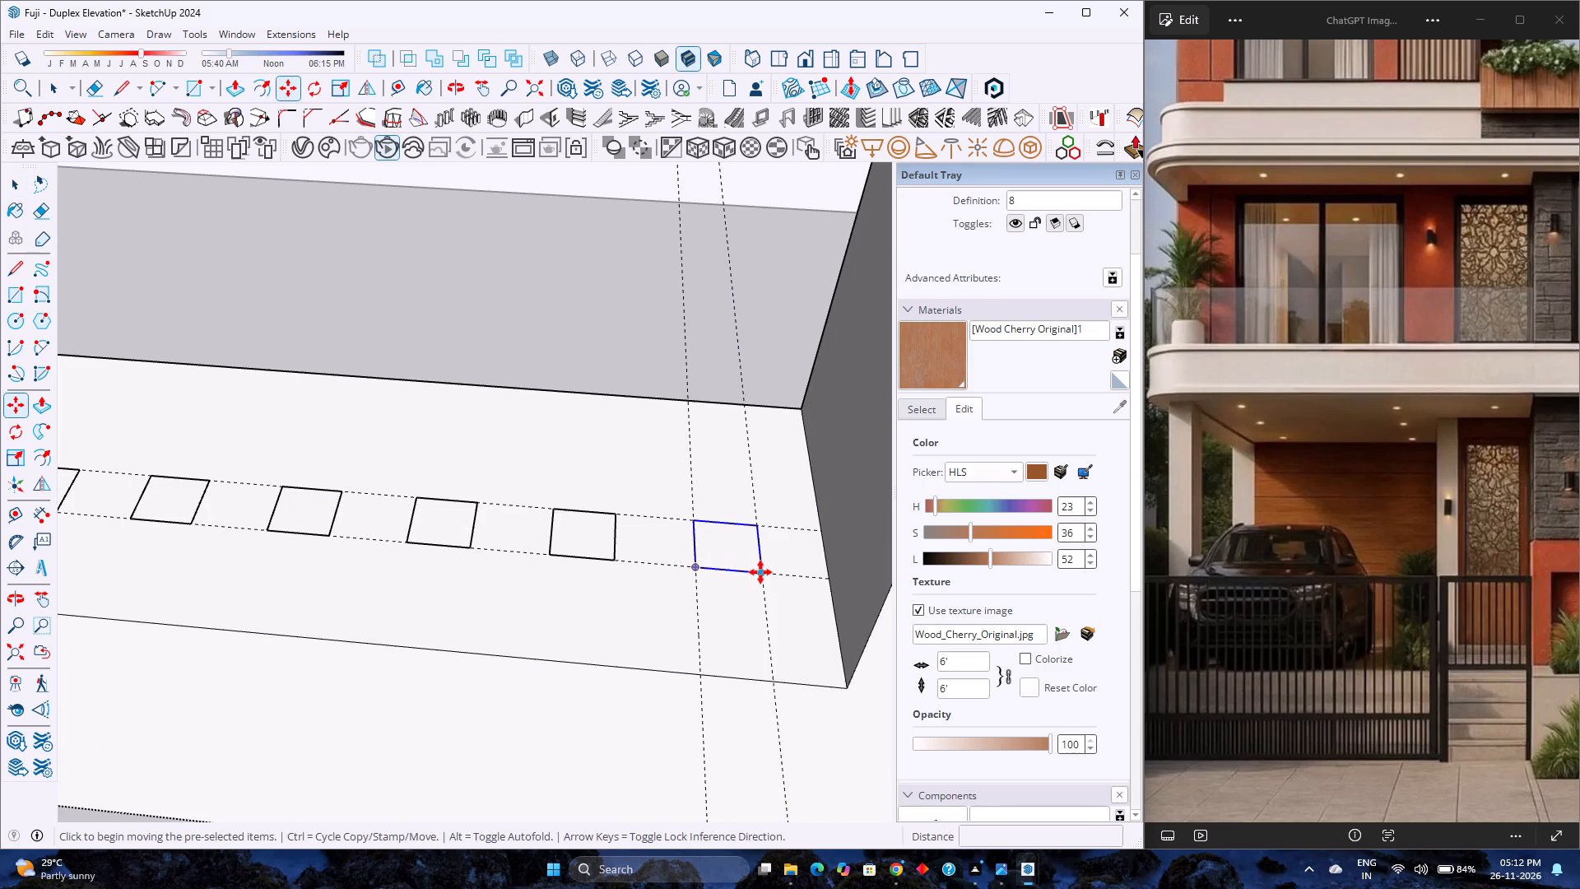
{"action": "scroll", "coordinate": [760, 572], "scroll_direction": "down", "scroll_amount": 20}
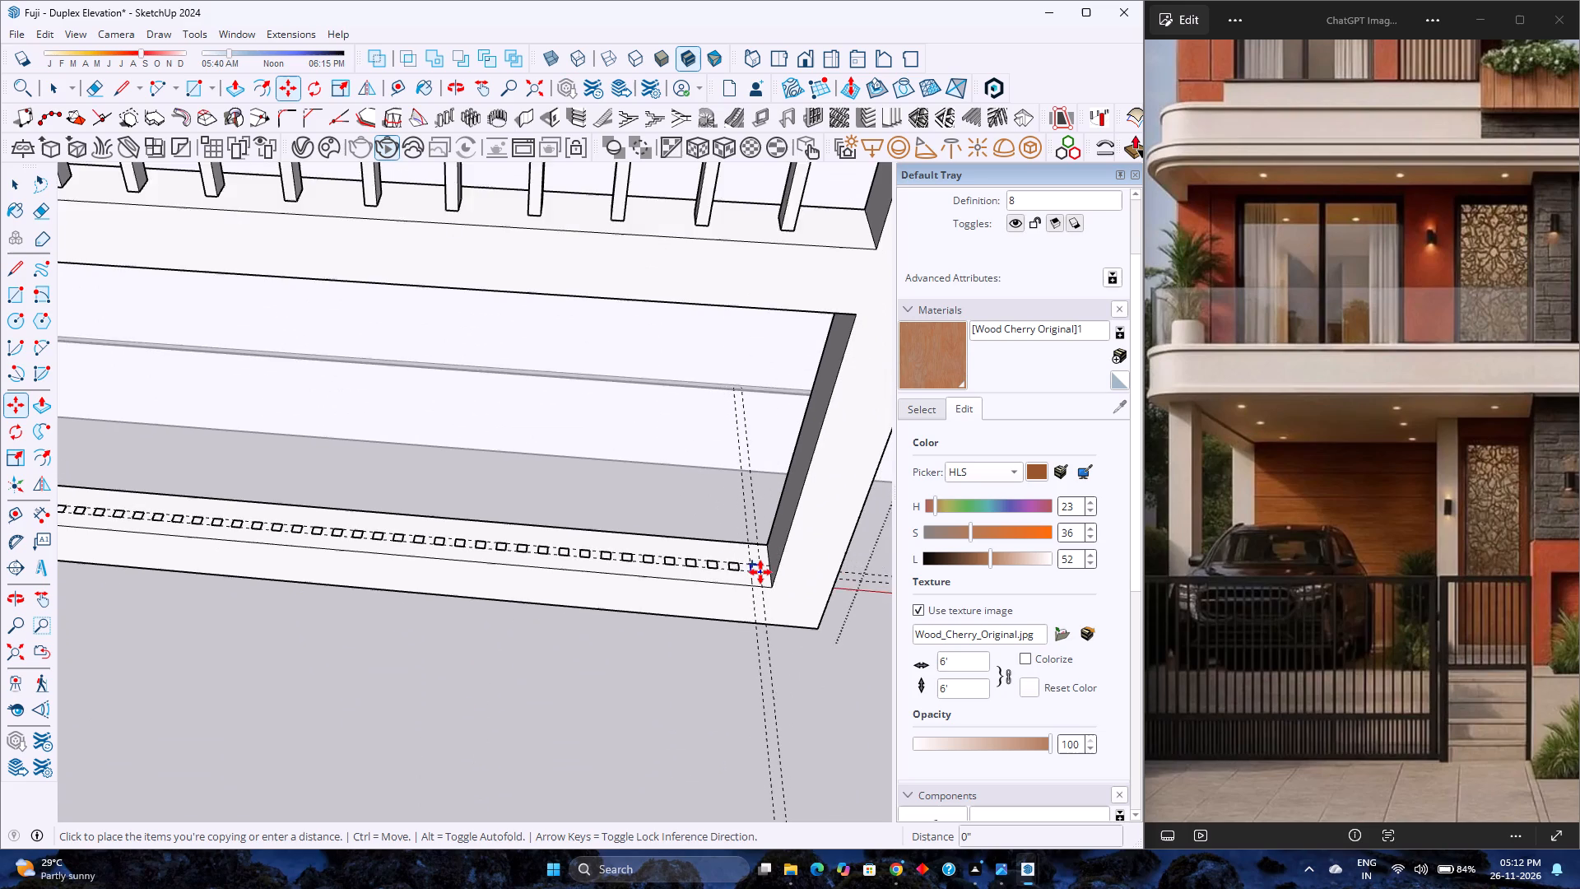
{"action": "scroll", "coordinate": [760, 572], "scroll_direction": "down", "scroll_amount": 12}
{"action": "scroll", "coordinate": [386, 536], "scroll_direction": "up", "scroll_amount": 6}
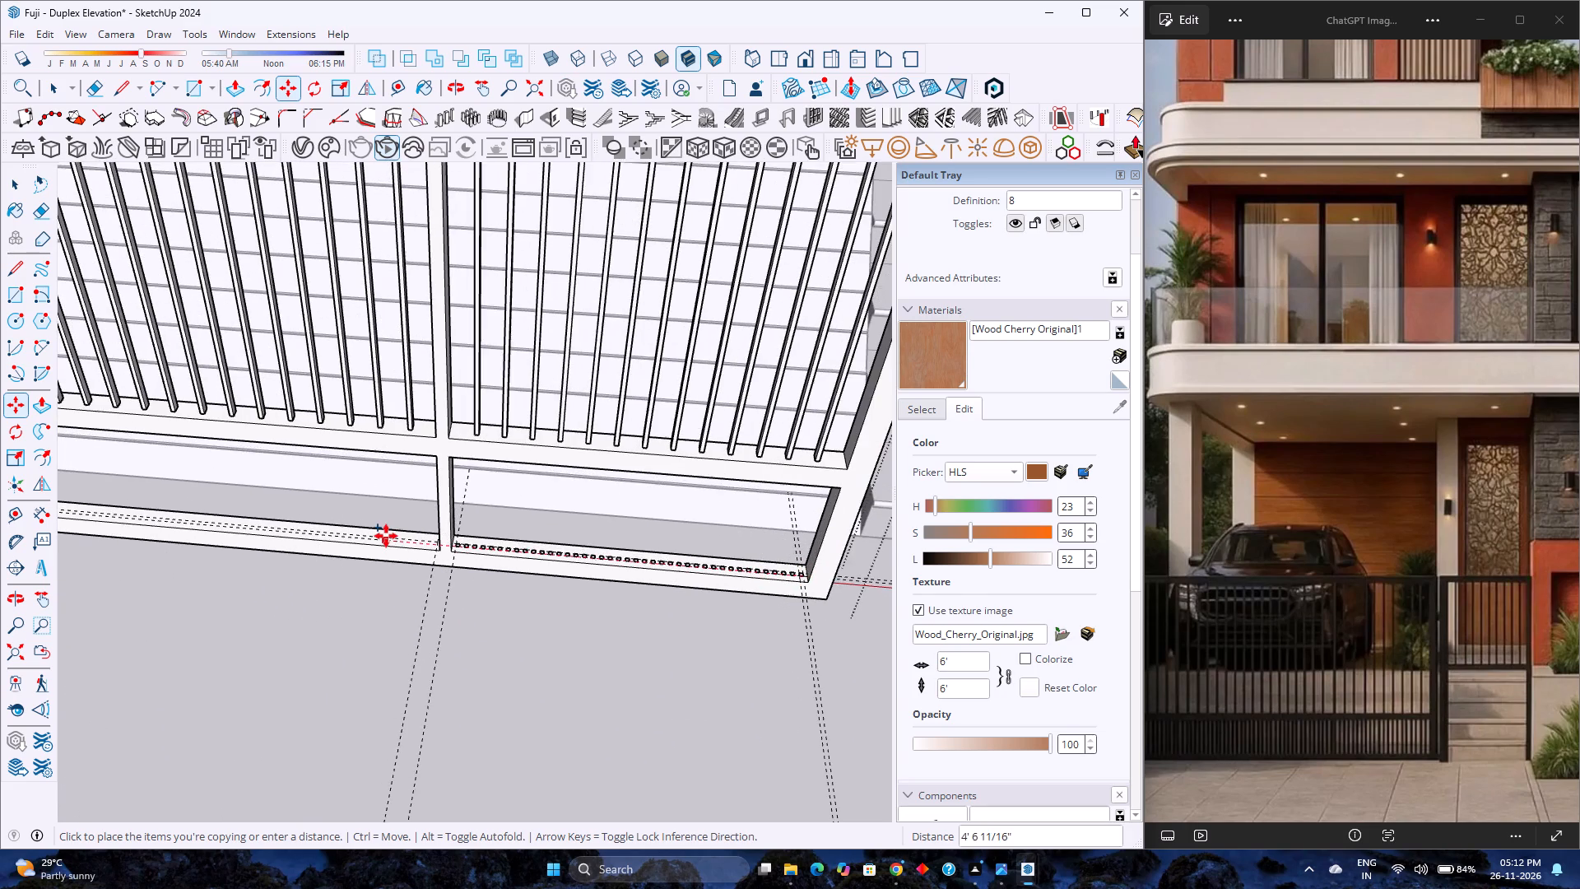
{"action": "scroll", "coordinate": [386, 536], "scroll_direction": "up", "scroll_amount": 19}
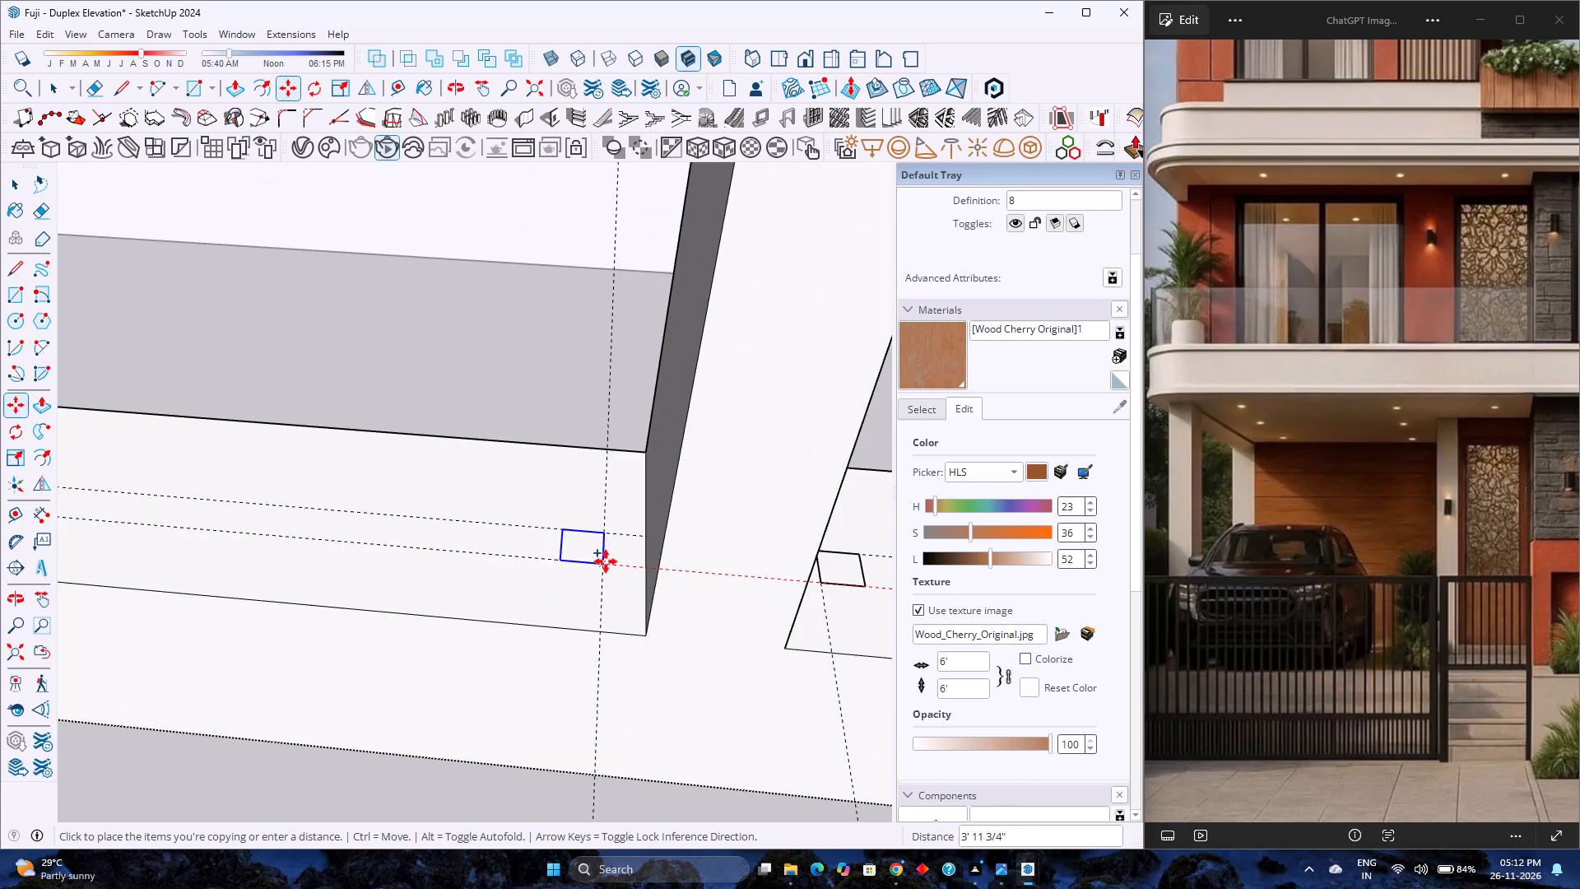
{"action": "left_click", "coordinate": [606, 561]}
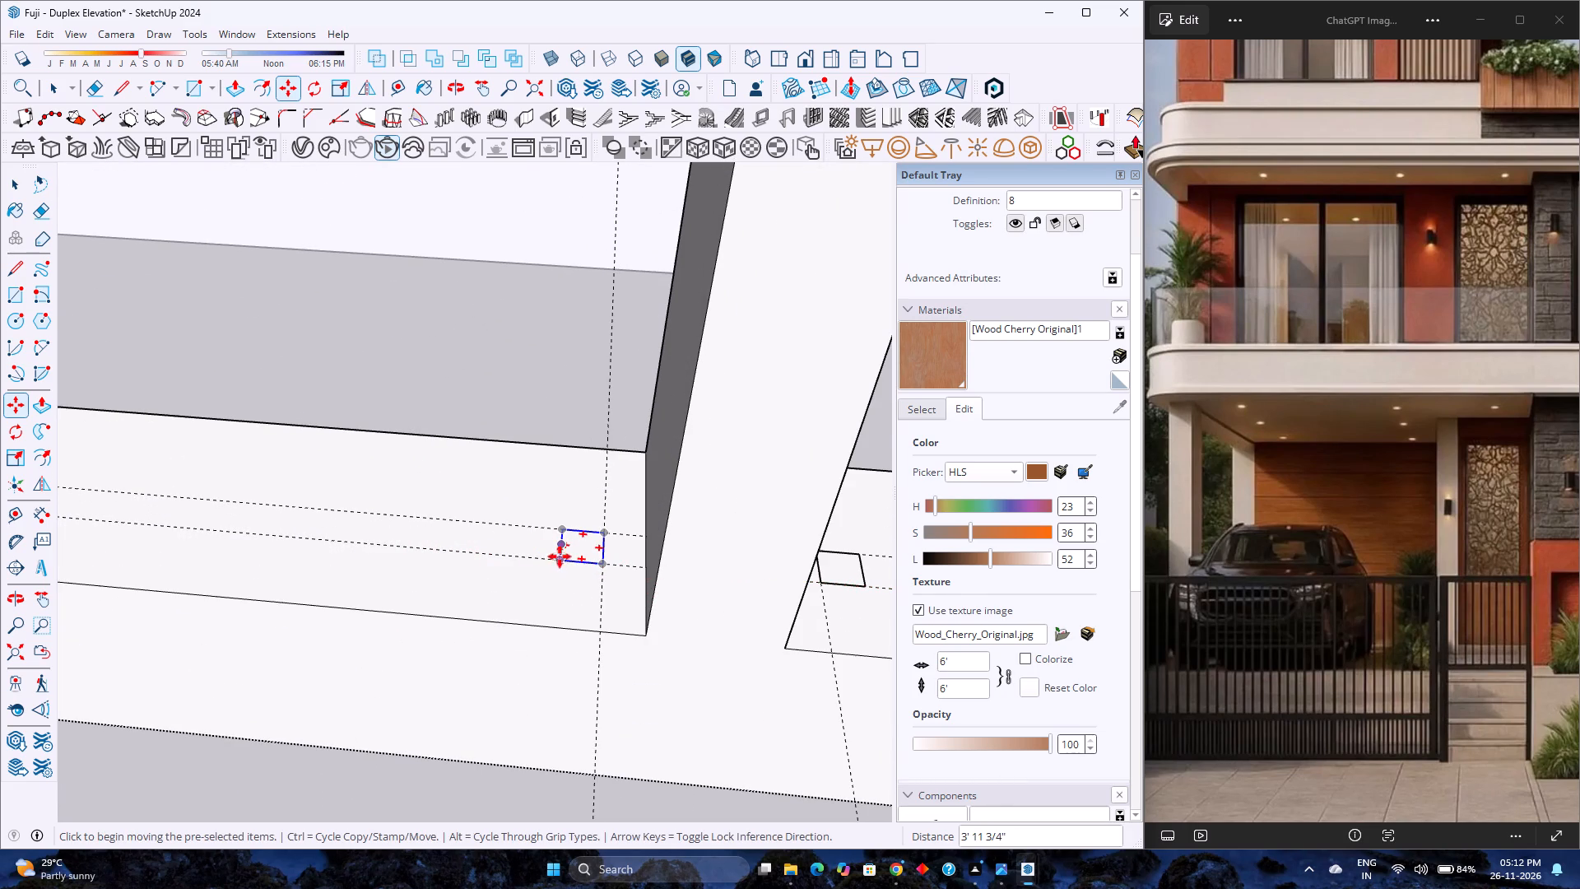
Copy that square 5' 10 3/4" to the left bay's far guide crossing and divide the distance into 60 equal spaces.
{"action": "left_click", "coordinate": [560, 560]}
{"action": "scroll", "coordinate": [513, 560], "scroll_direction": "down", "scroll_amount": 14}
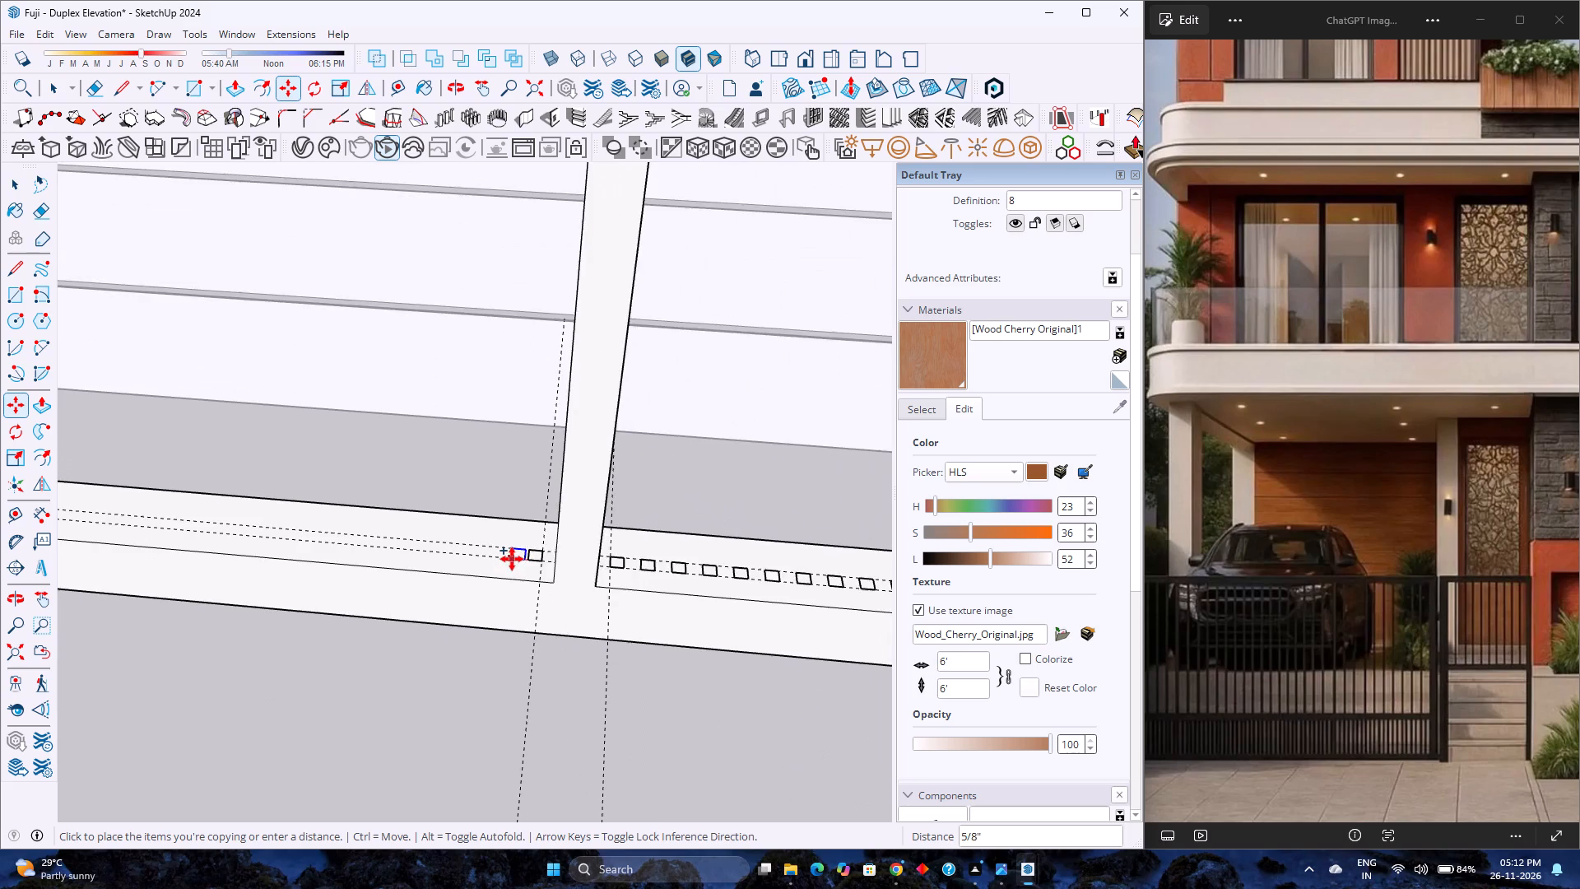
{"action": "scroll", "coordinate": [512, 559], "scroll_direction": "down", "scroll_amount": 13}
{"action": "middle_click_drag", "start_coordinate": [441, 550], "coordinate": [796, 575], "text": "shift"}
{"action": "scroll", "coordinate": [389, 548], "scroll_direction": "up", "scroll_amount": 4}
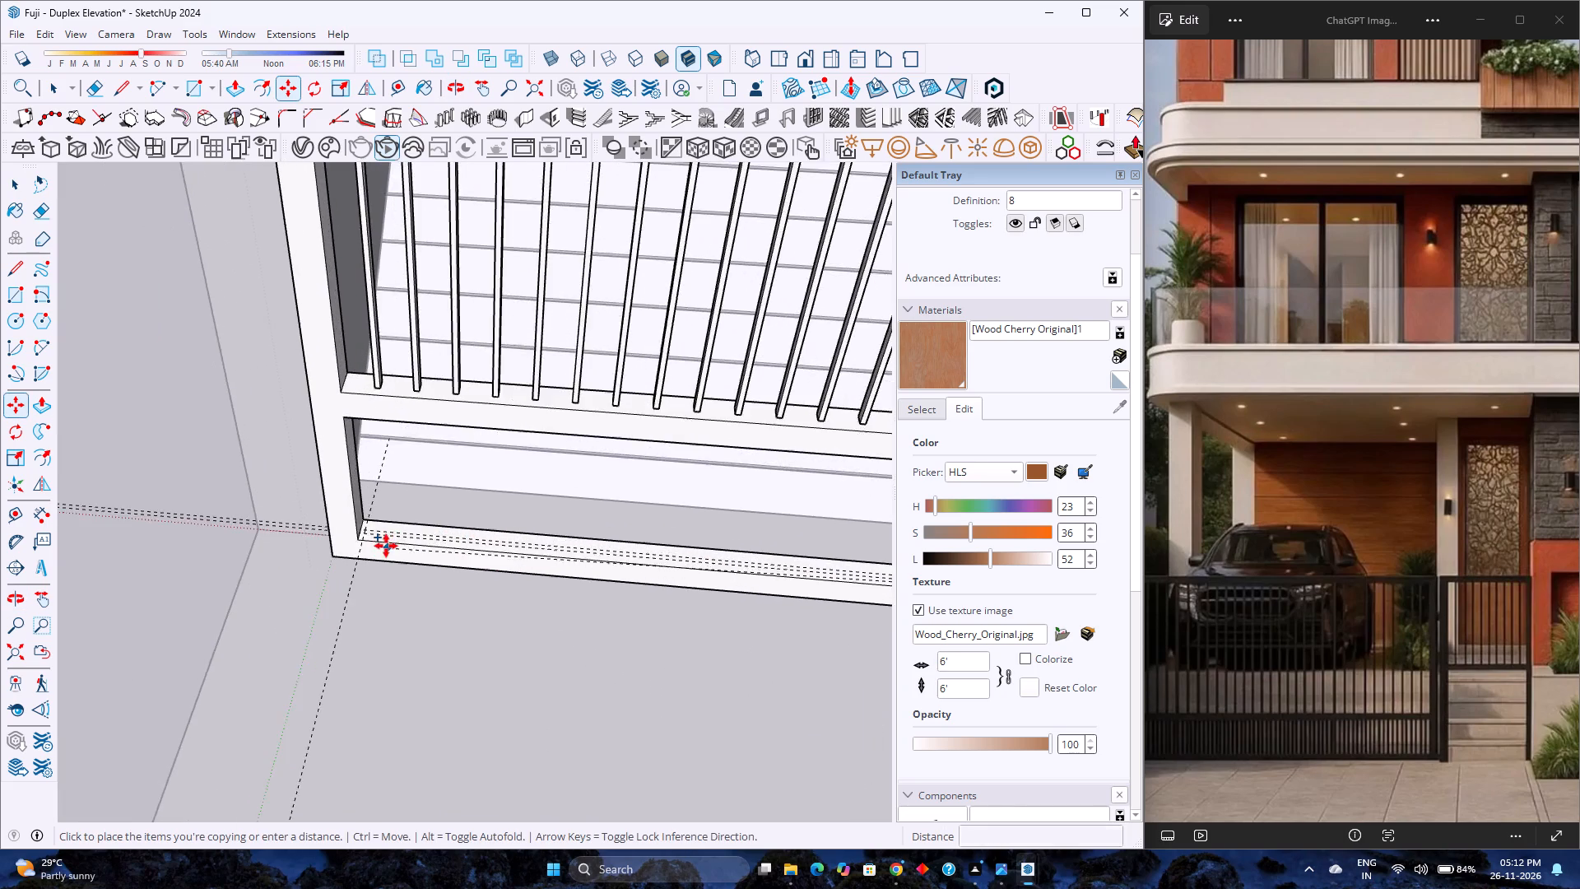
{"action": "scroll", "coordinate": [386, 546], "scroll_direction": "up", "scroll_amount": 11}
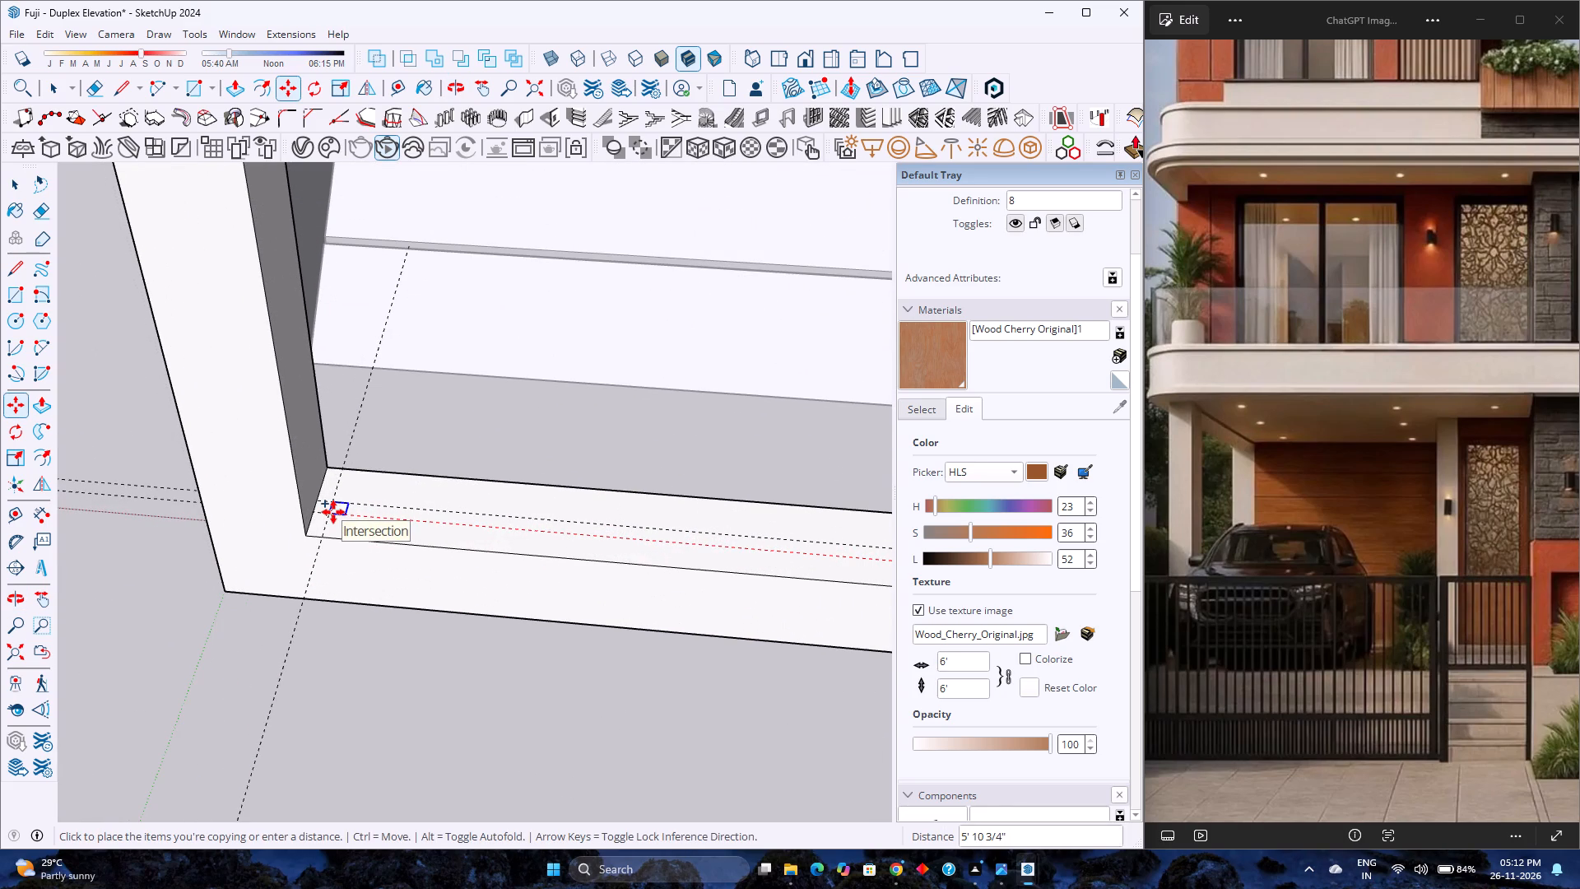
{"action": "scroll", "coordinate": [328, 512], "scroll_direction": "up", "scroll_amount": 3}
{"action": "left_click", "coordinate": [328, 512]}
{"action": "scroll", "coordinate": [314, 565], "scroll_direction": "down", "scroll_amount": 11}
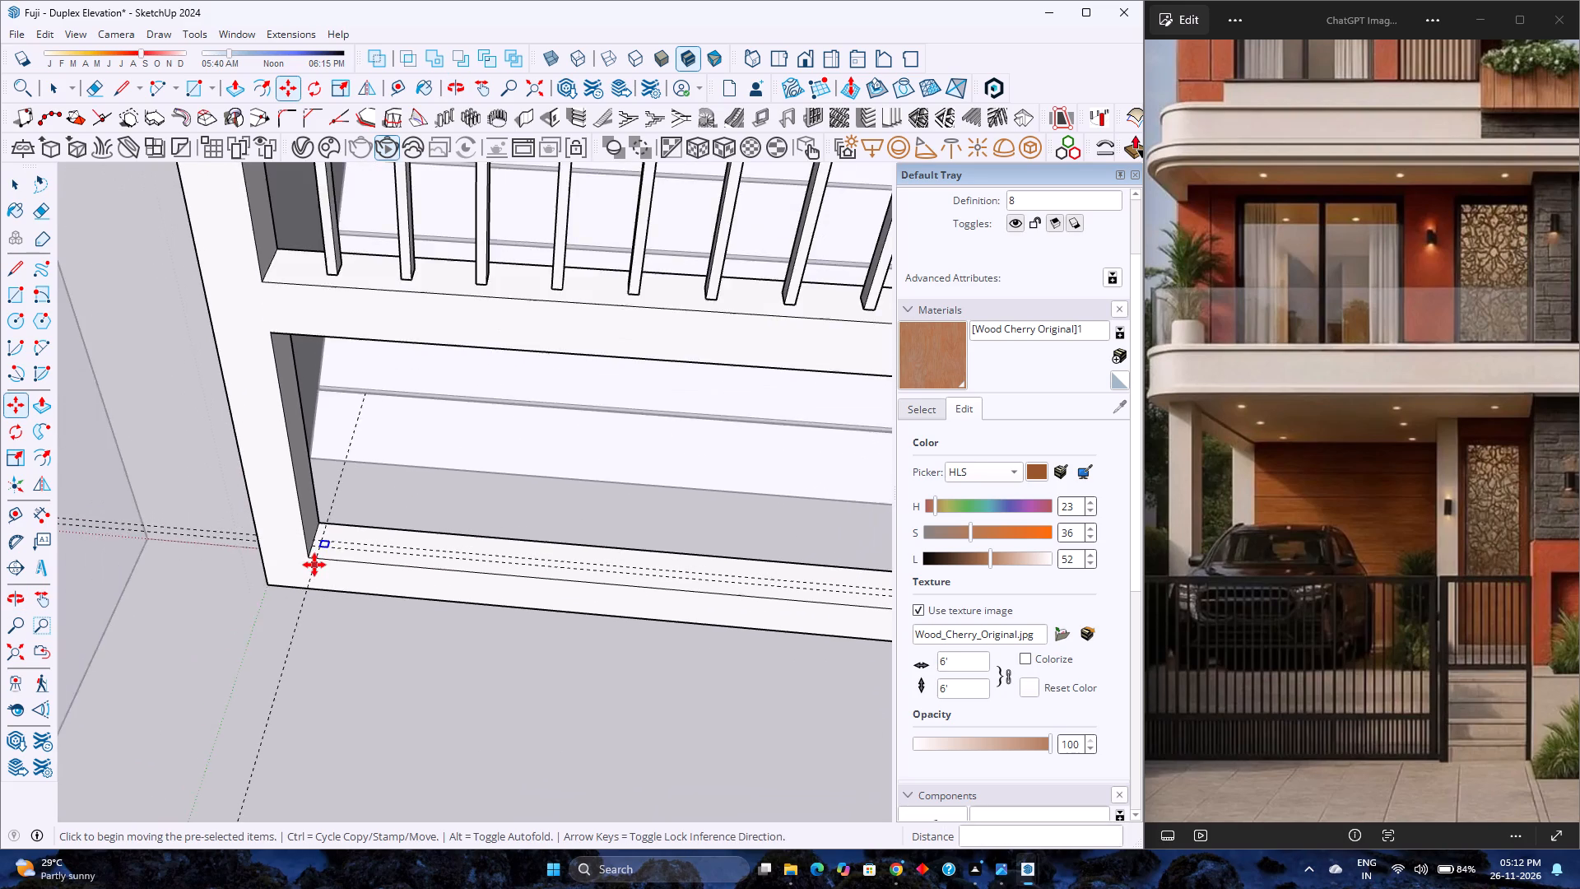
{"action": "scroll", "coordinate": [314, 565], "scroll_direction": "down", "scroll_amount": 6}
{"action": "key", "text": "slash"}
{"action": "type", "text": "60"}
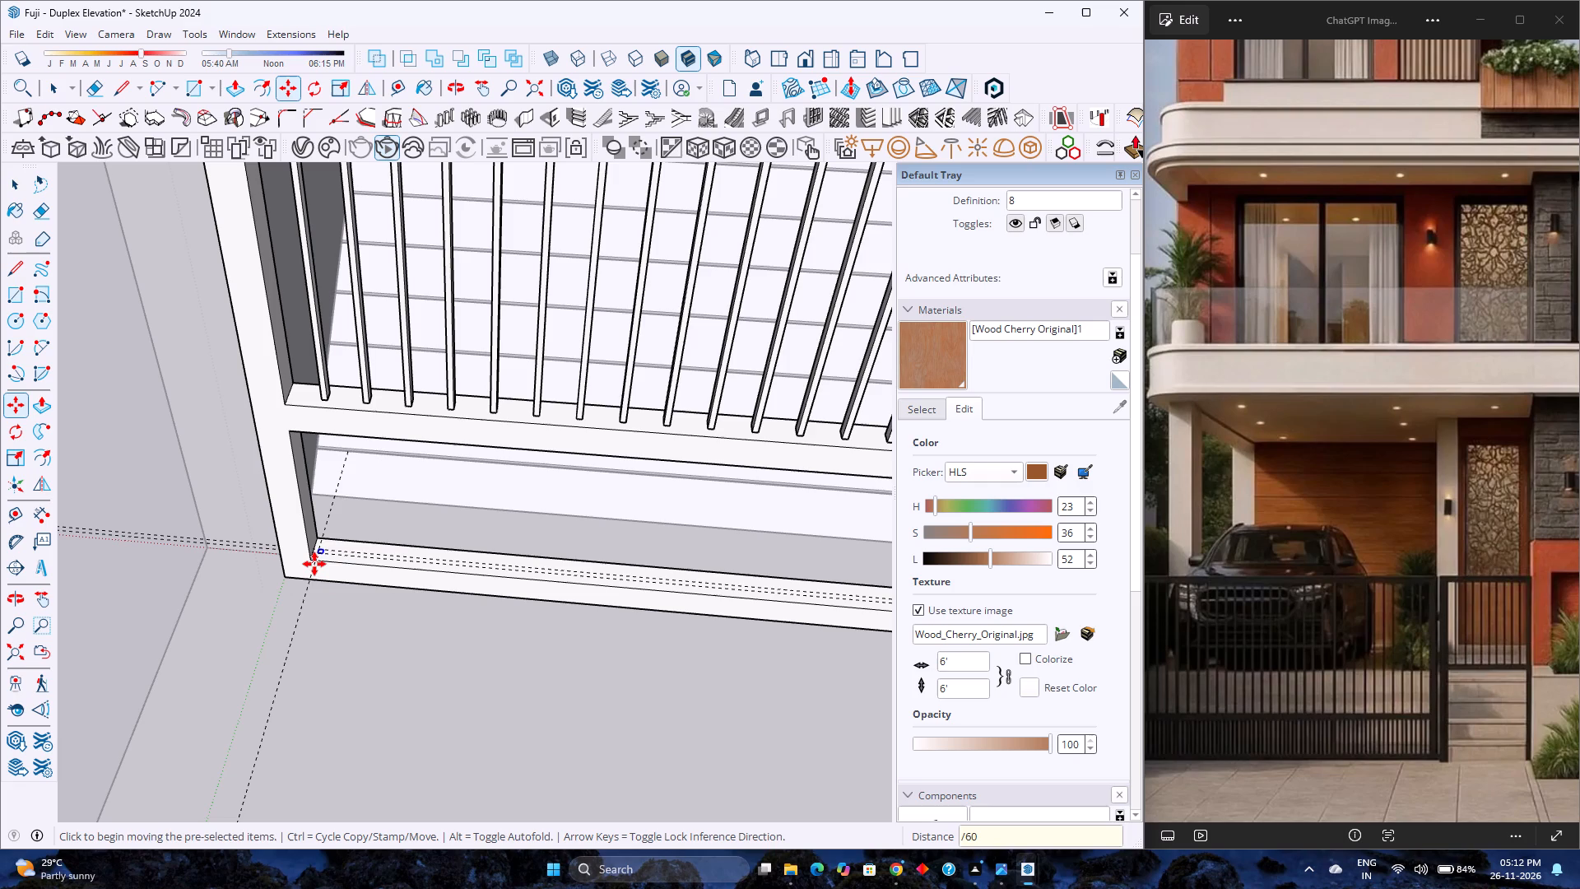
{"action": "key", "text": "Return"}
Inside the square component beside the centre post, push/pull its face up 1' 5" to the middle rail, and close the component.
{"action": "scroll", "coordinate": [608, 613], "scroll_direction": "up", "scroll_amount": 8}
{"action": "middle_click_drag", "start_coordinate": [612, 609], "coordinate": [367, 594], "text": "shift"}
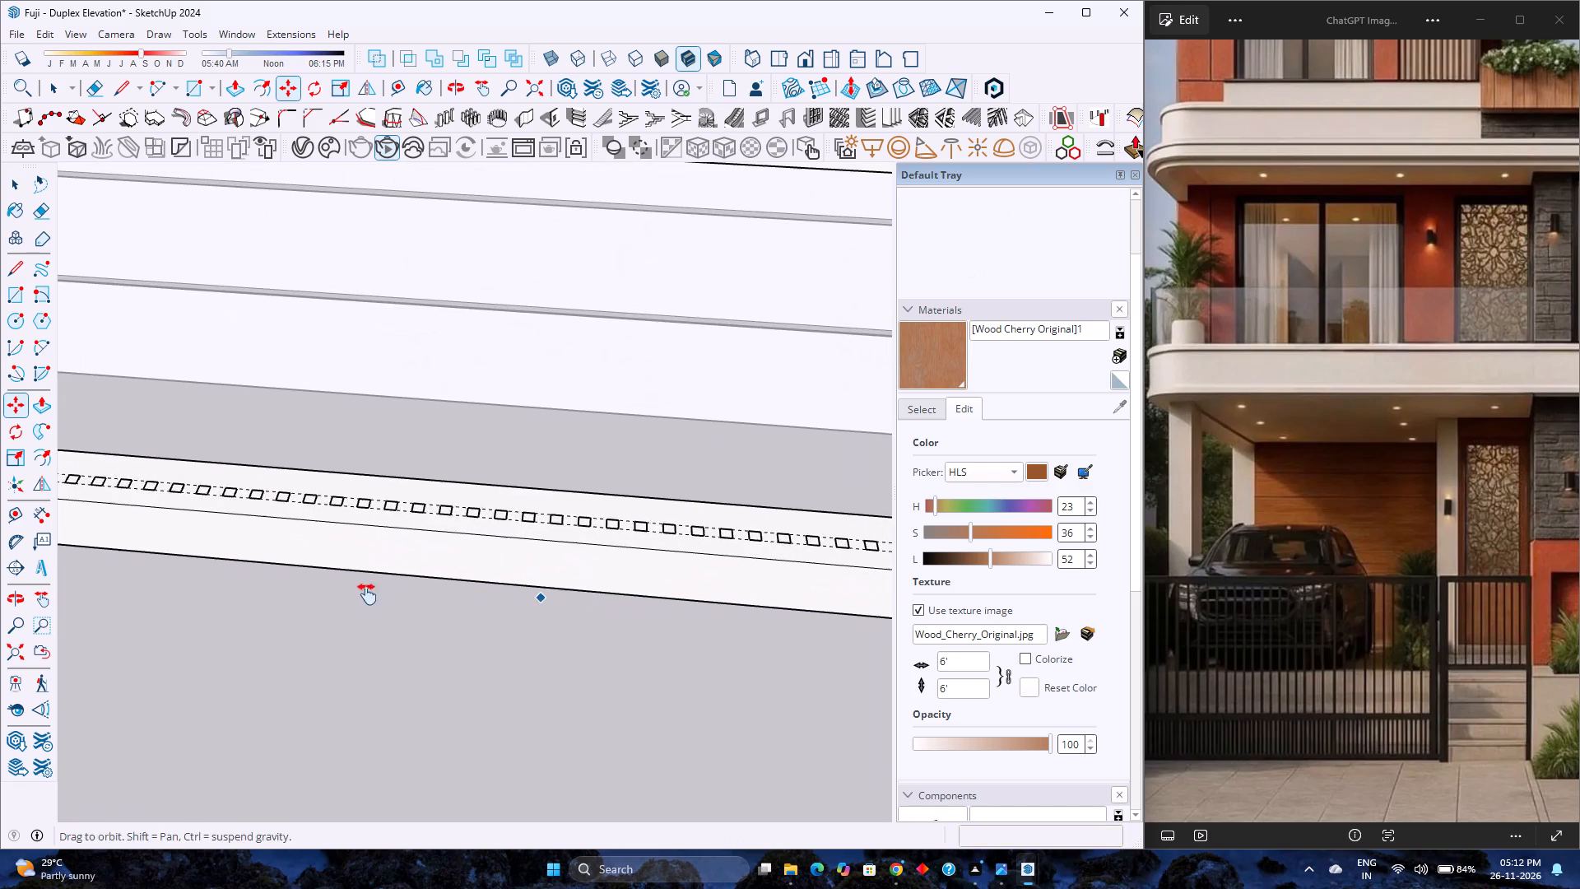
{"action": "middle_click_drag", "start_coordinate": [367, 594], "coordinate": [288, 594], "text": "shift"}
{"action": "middle_click", "coordinate": [288, 594], "text": "shift"}
{"action": "middle_click_drag", "start_coordinate": [767, 576], "coordinate": [402, 583], "text": "shift"}
{"action": "middle_click_drag", "start_coordinate": [751, 613], "coordinate": [383, 608], "text": "shift"}
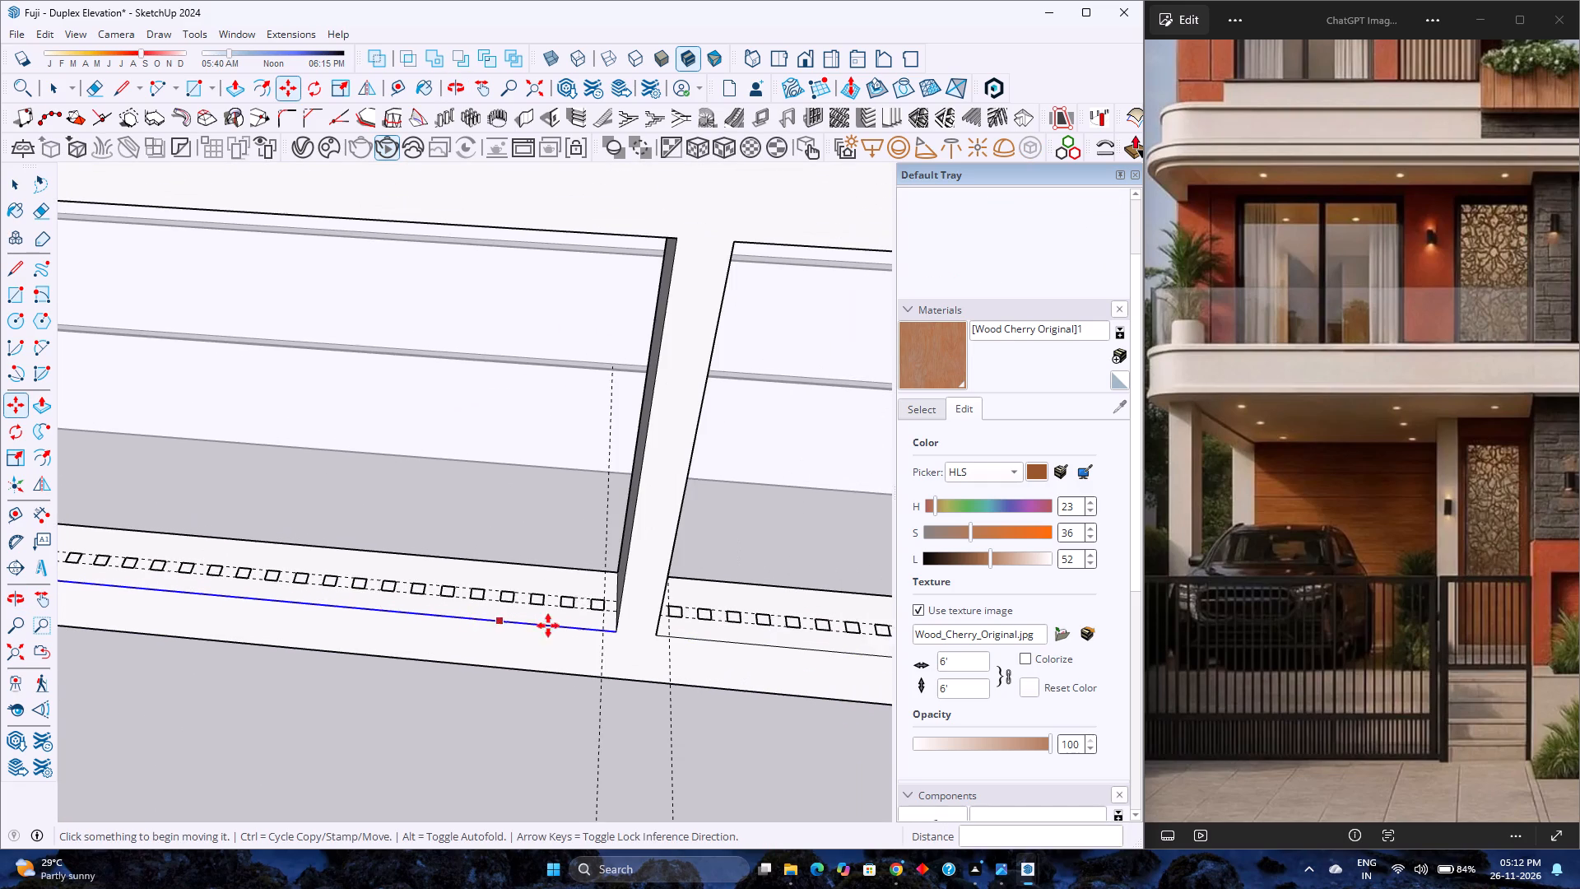
{"action": "scroll", "coordinate": [600, 626], "scroll_direction": "up", "scroll_amount": 13}
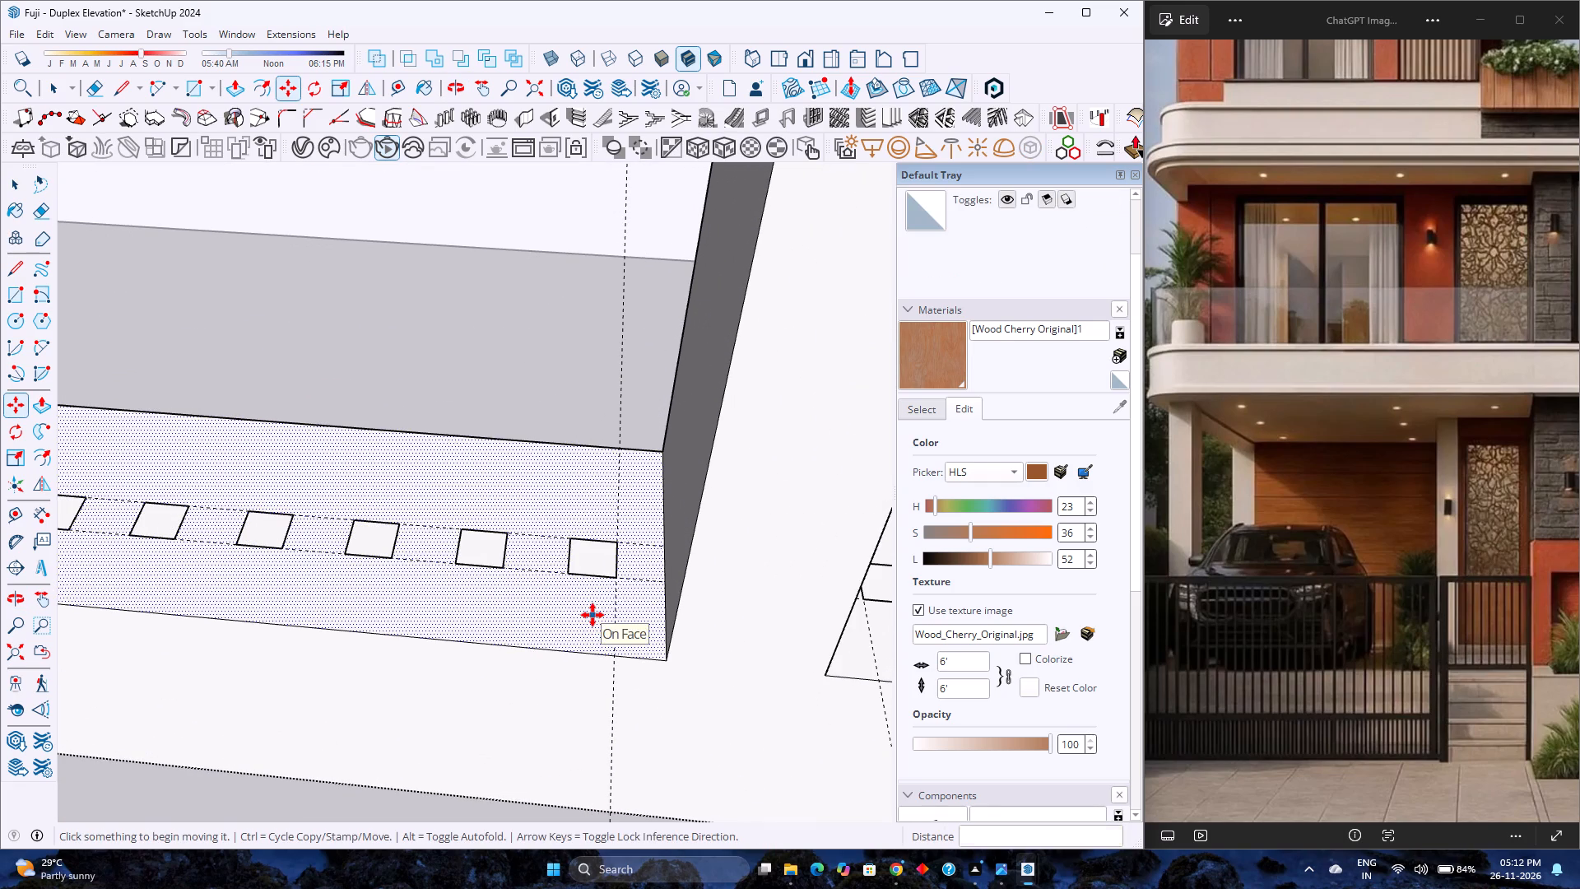
{"action": "key", "text": "space"}
{"action": "double_click", "coordinate": [588, 561]}
{"action": "key", "text": "p"}
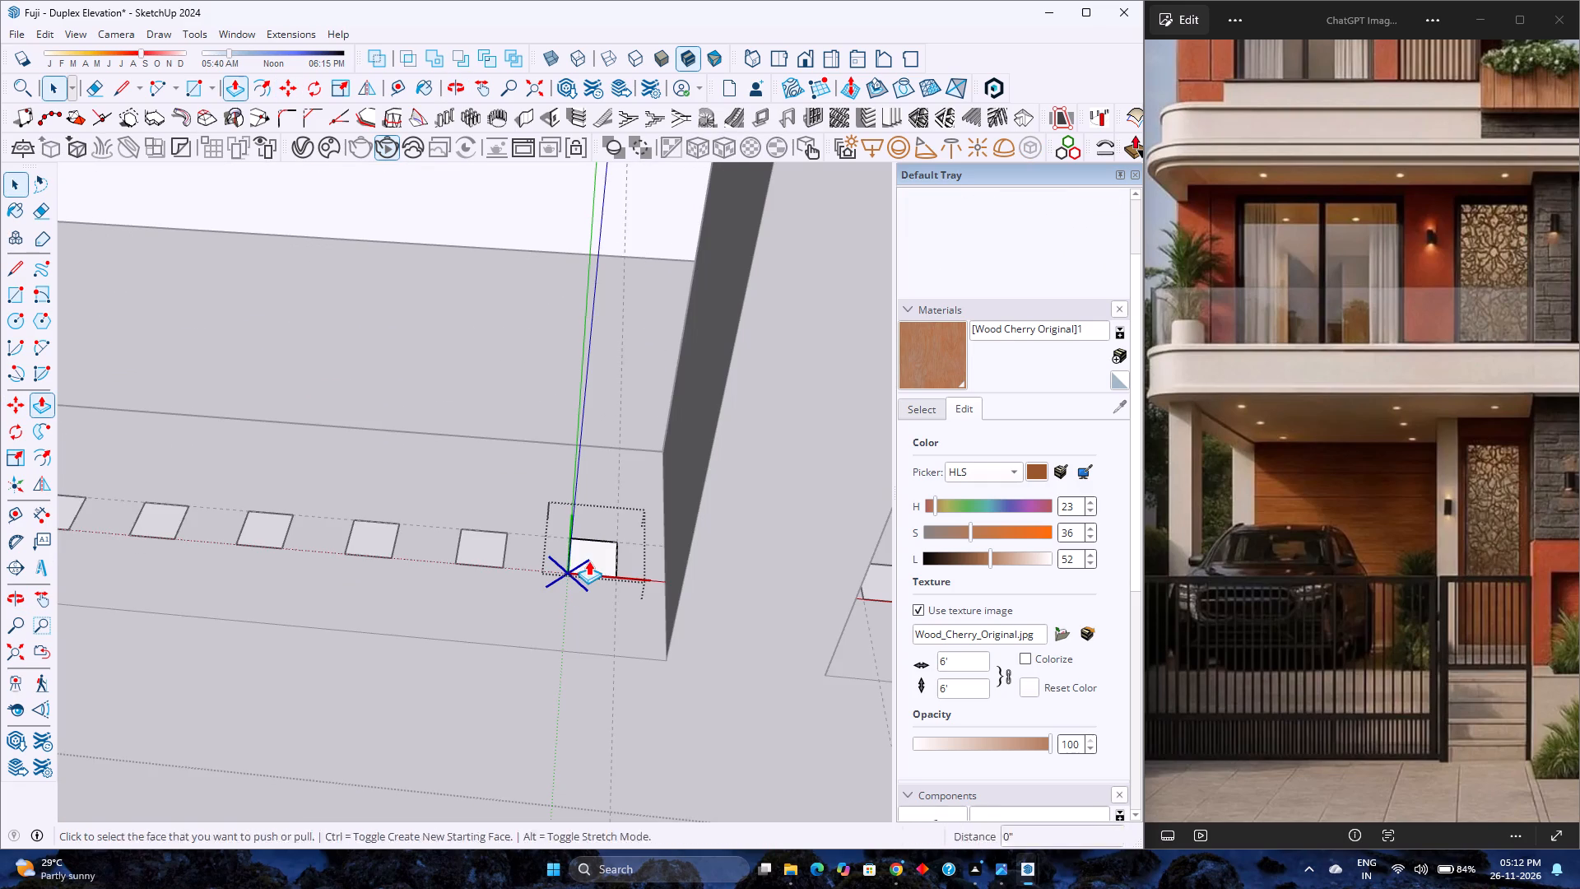
{"action": "left_click", "coordinate": [588, 561]}
{"action": "scroll", "coordinate": [588, 524], "scroll_direction": "down", "scroll_amount": 17}
{"action": "middle_click_drag", "start_coordinate": [585, 506], "coordinate": [595, 645], "text": "shift"}
{"action": "middle_click", "coordinate": [595, 645], "text": "shift"}
{"action": "left_click", "coordinate": [639, 454]}
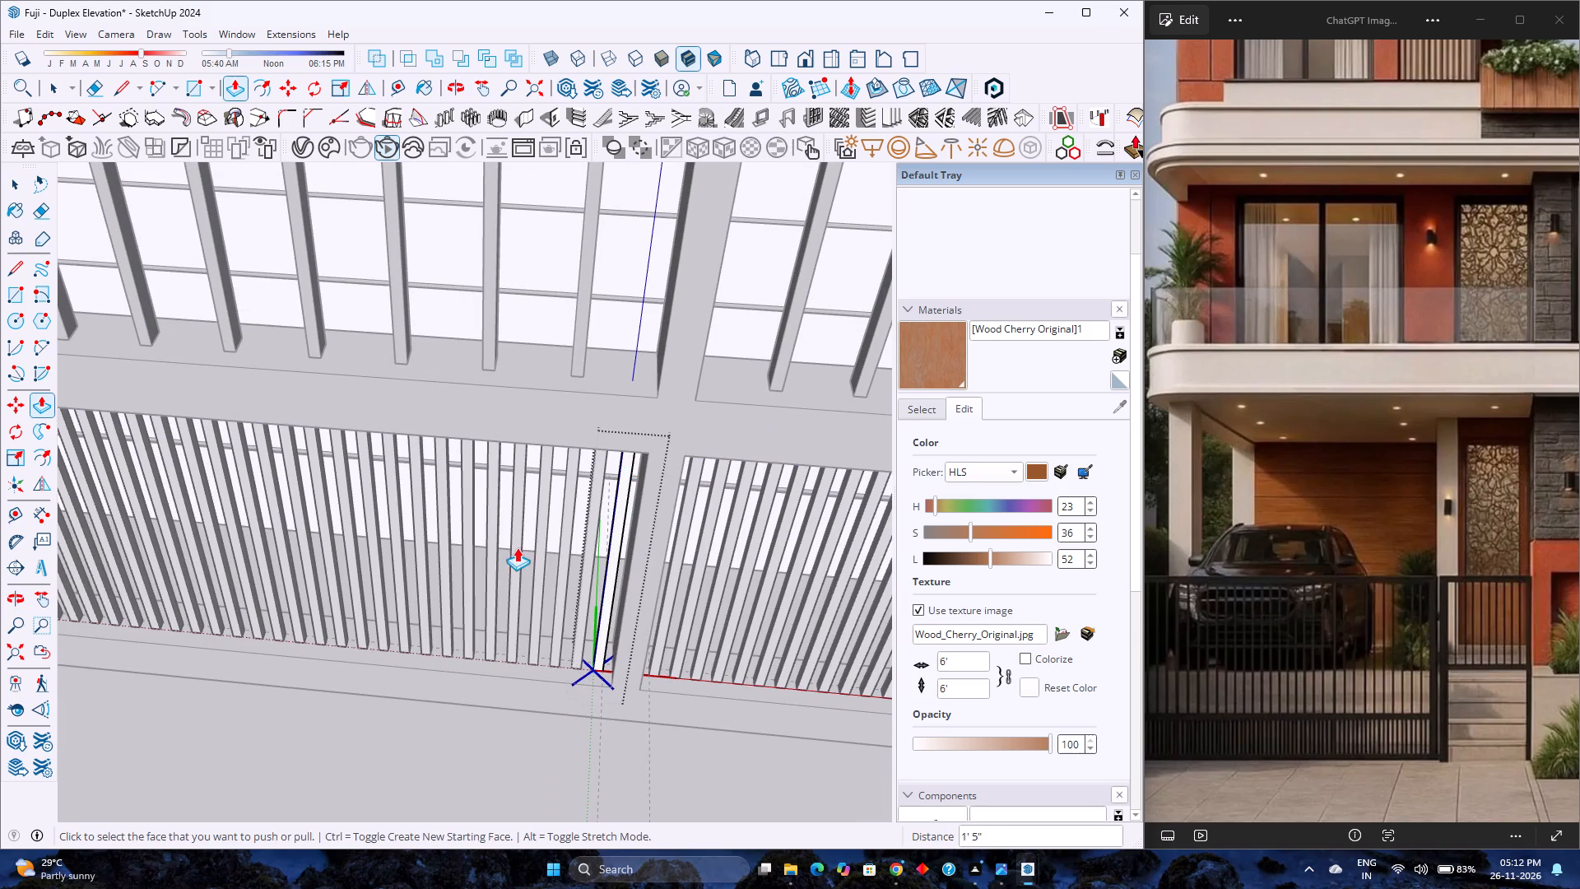
{"action": "scroll", "coordinate": [517, 547], "scroll_direction": "down", "scroll_amount": 10}
{"action": "key", "text": "space"}
{"action": "scroll", "coordinate": [517, 547], "scroll_direction": "down", "scroll_amount": 5}
{"action": "key", "text": "Escape"}
{"action": "scroll", "coordinate": [517, 547], "scroll_direction": "down", "scroll_amount": 9}
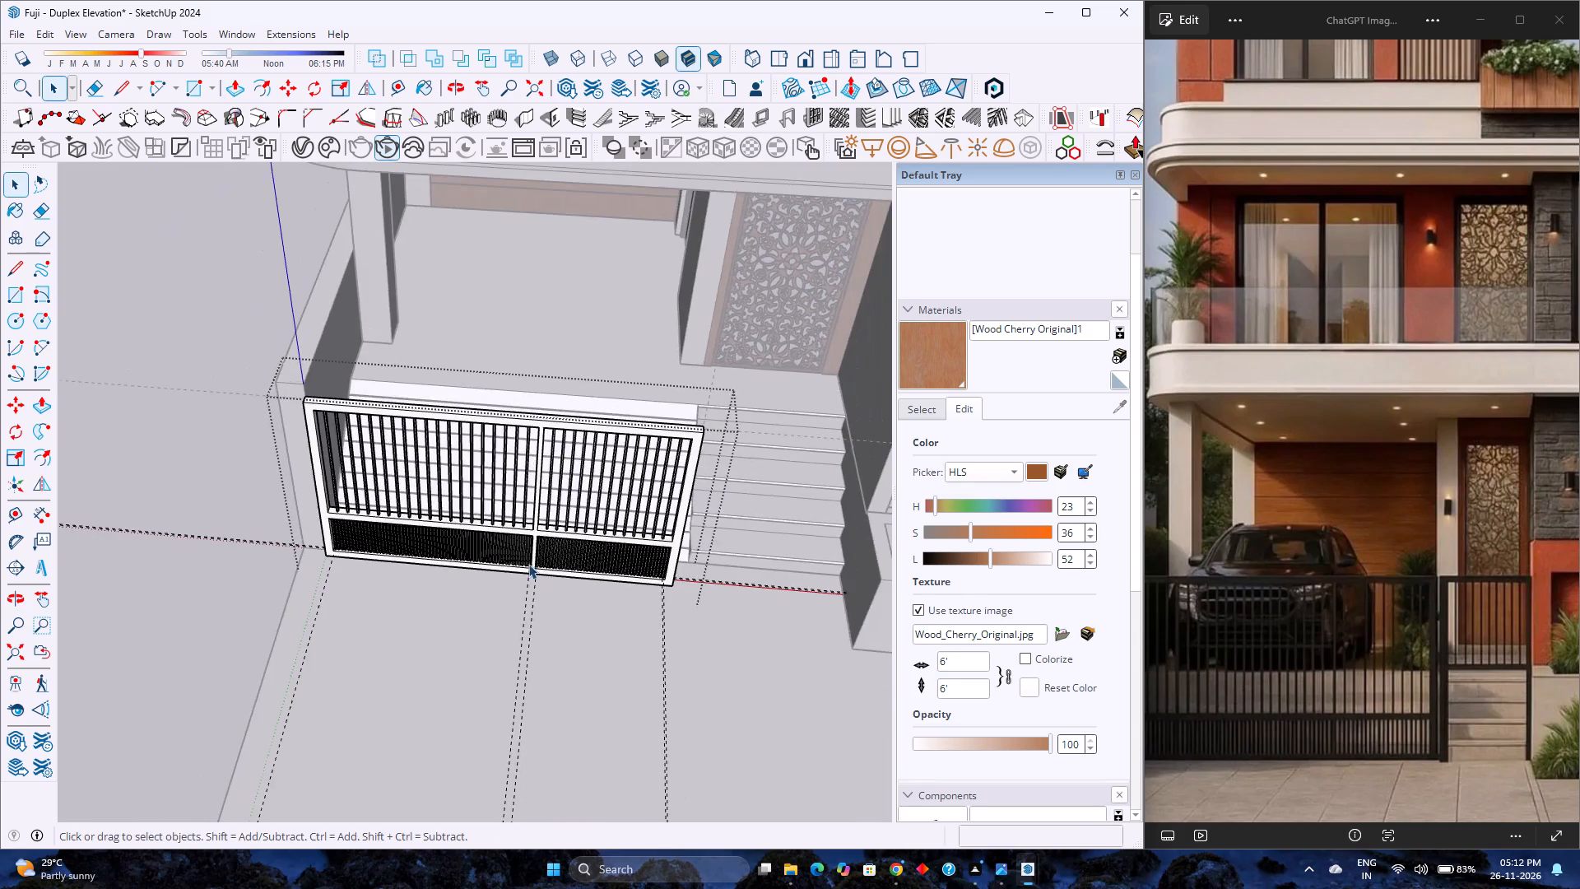
Examine the gate's lower bars from the front, and show the whole elevation in the standard front view.
{"action": "middle_click_drag", "start_coordinate": [562, 633], "coordinate": [584, 415]}
{"action": "middle_click", "coordinate": [585, 415]}
{"action": "scroll", "coordinate": [610, 540], "scroll_direction": "up", "scroll_amount": 2}
{"action": "middle_click_drag", "start_coordinate": [609, 640], "coordinate": [577, 531]}
{"action": "middle_click", "coordinate": [577, 531]}
{"action": "scroll", "coordinate": [588, 532], "scroll_direction": "down", "scroll_amount": 3}
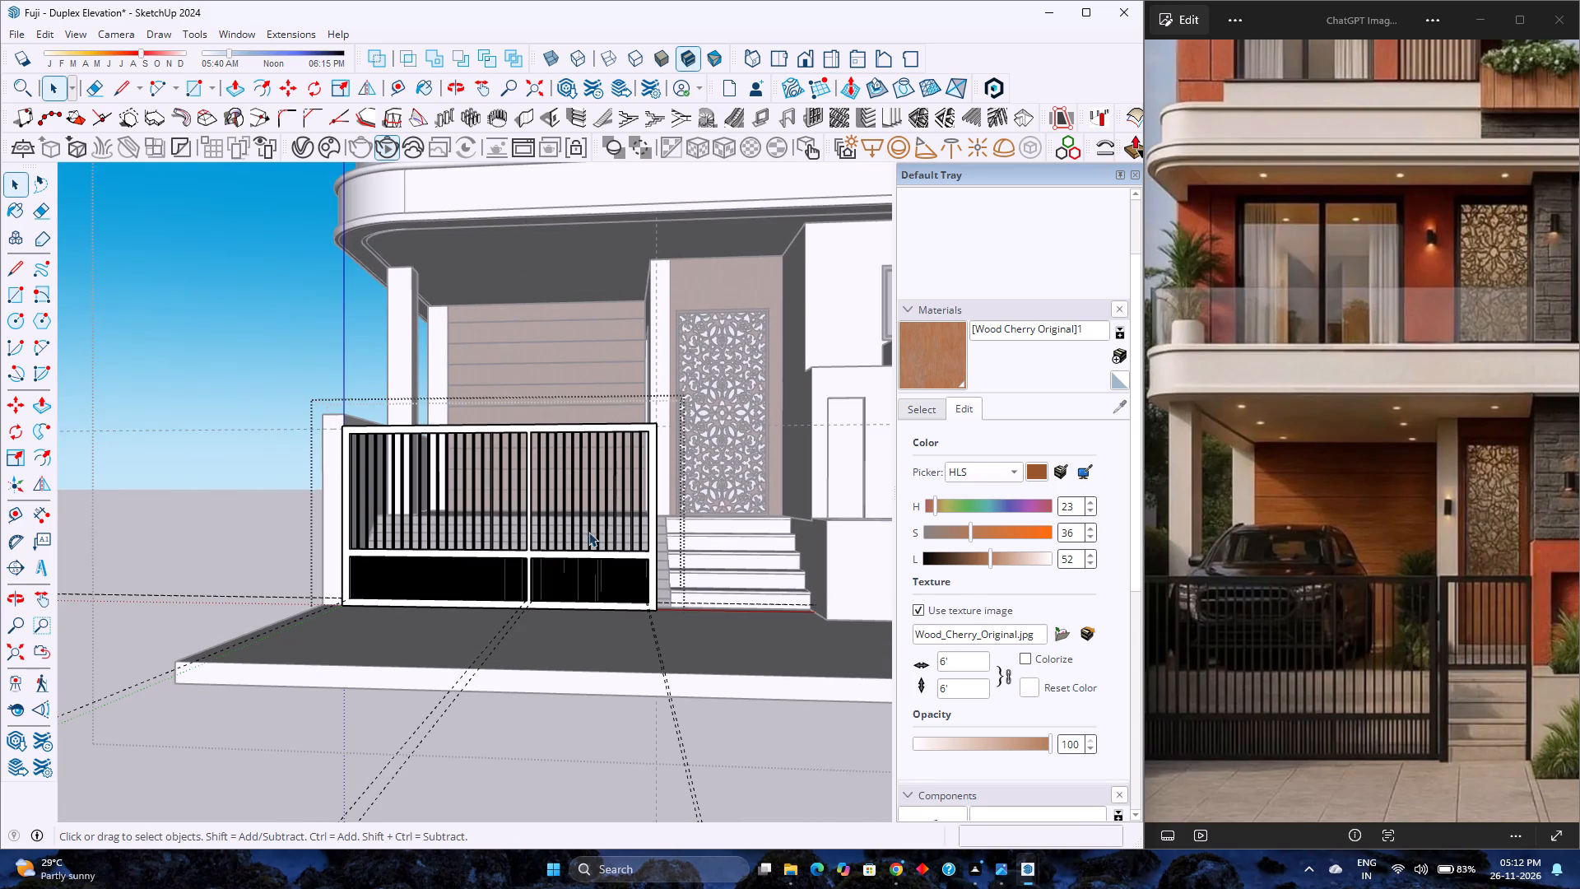
{"action": "left_click", "coordinate": [806, 58]}
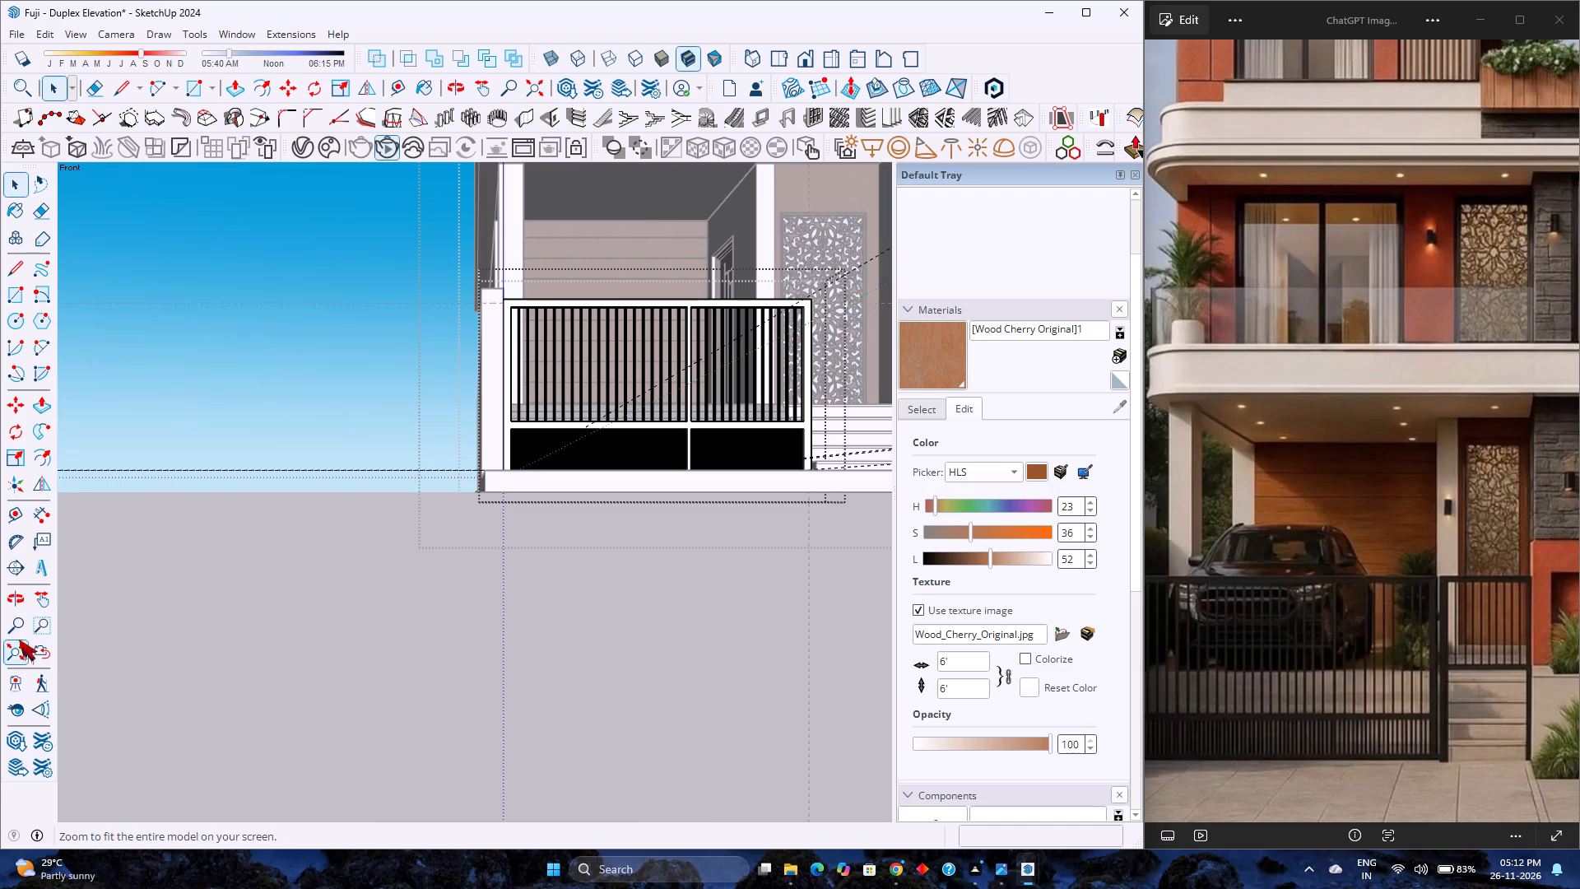
{"action": "left_click", "coordinate": [7, 651]}
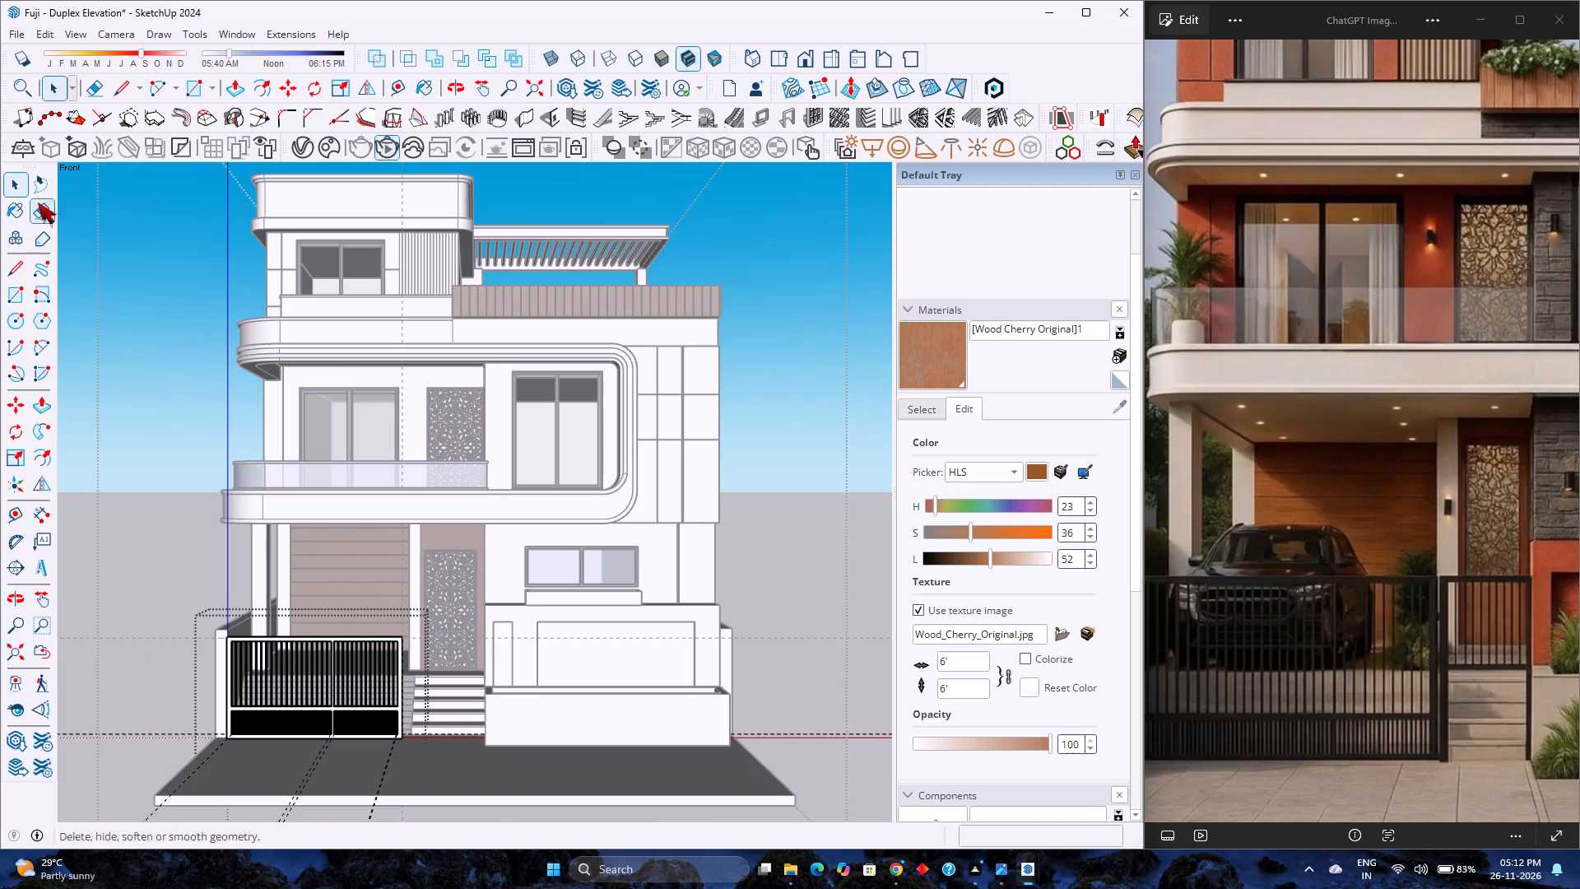
Delete all the construction guides from the model.
{"action": "left_click", "coordinate": [48, 31]}
{"action": "left_click", "coordinate": [139, 197]}
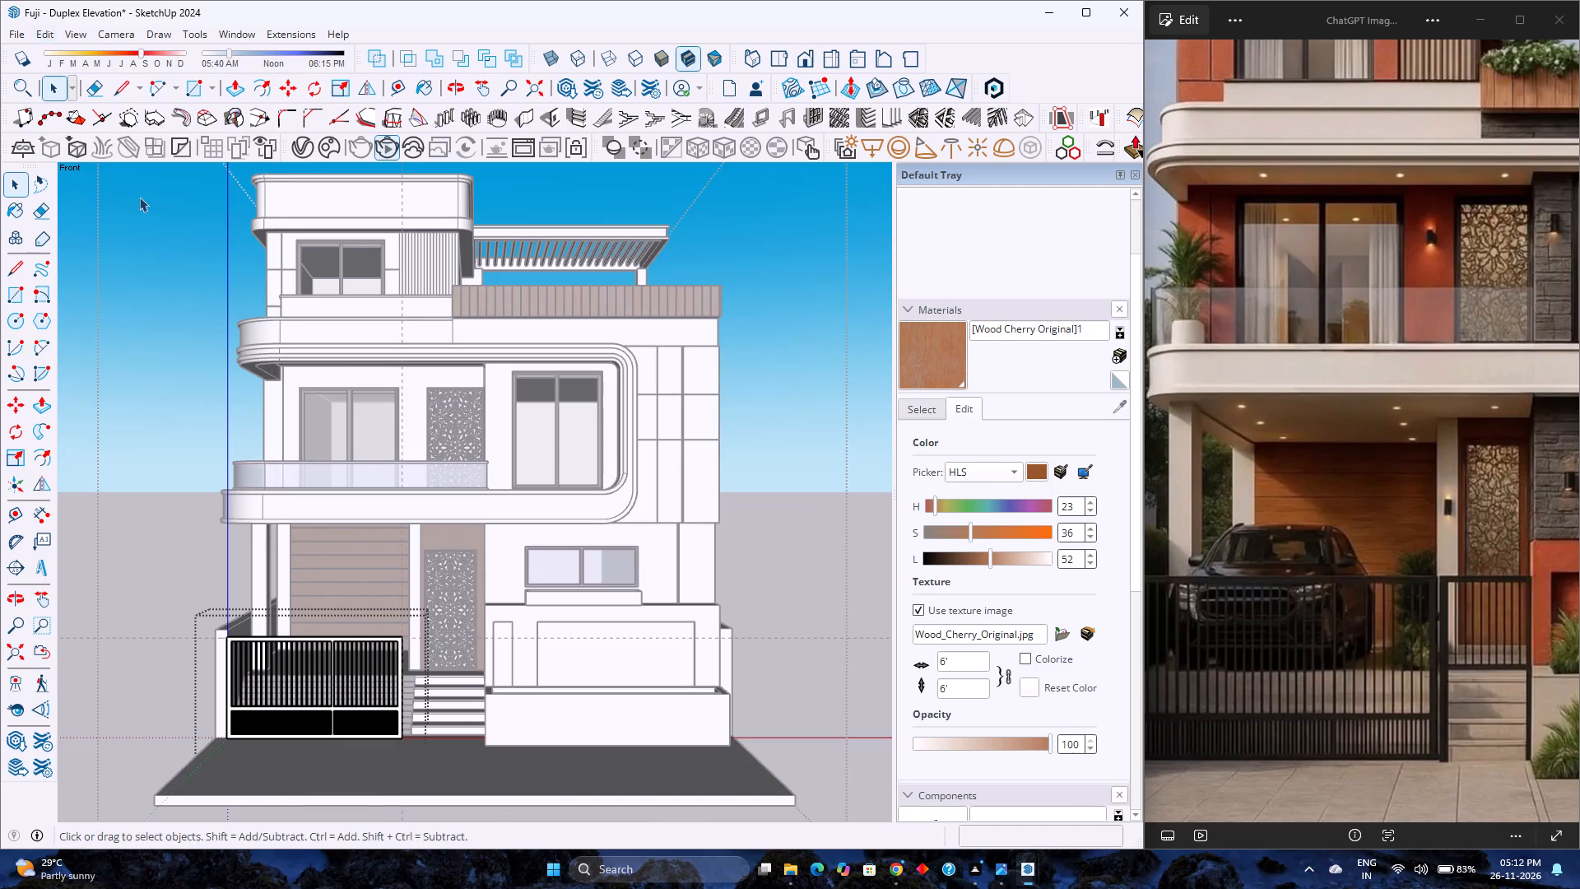
Check the gate against the elevation and save the model.
{"action": "scroll", "coordinate": [403, 662], "scroll_direction": "up", "scroll_amount": 2}
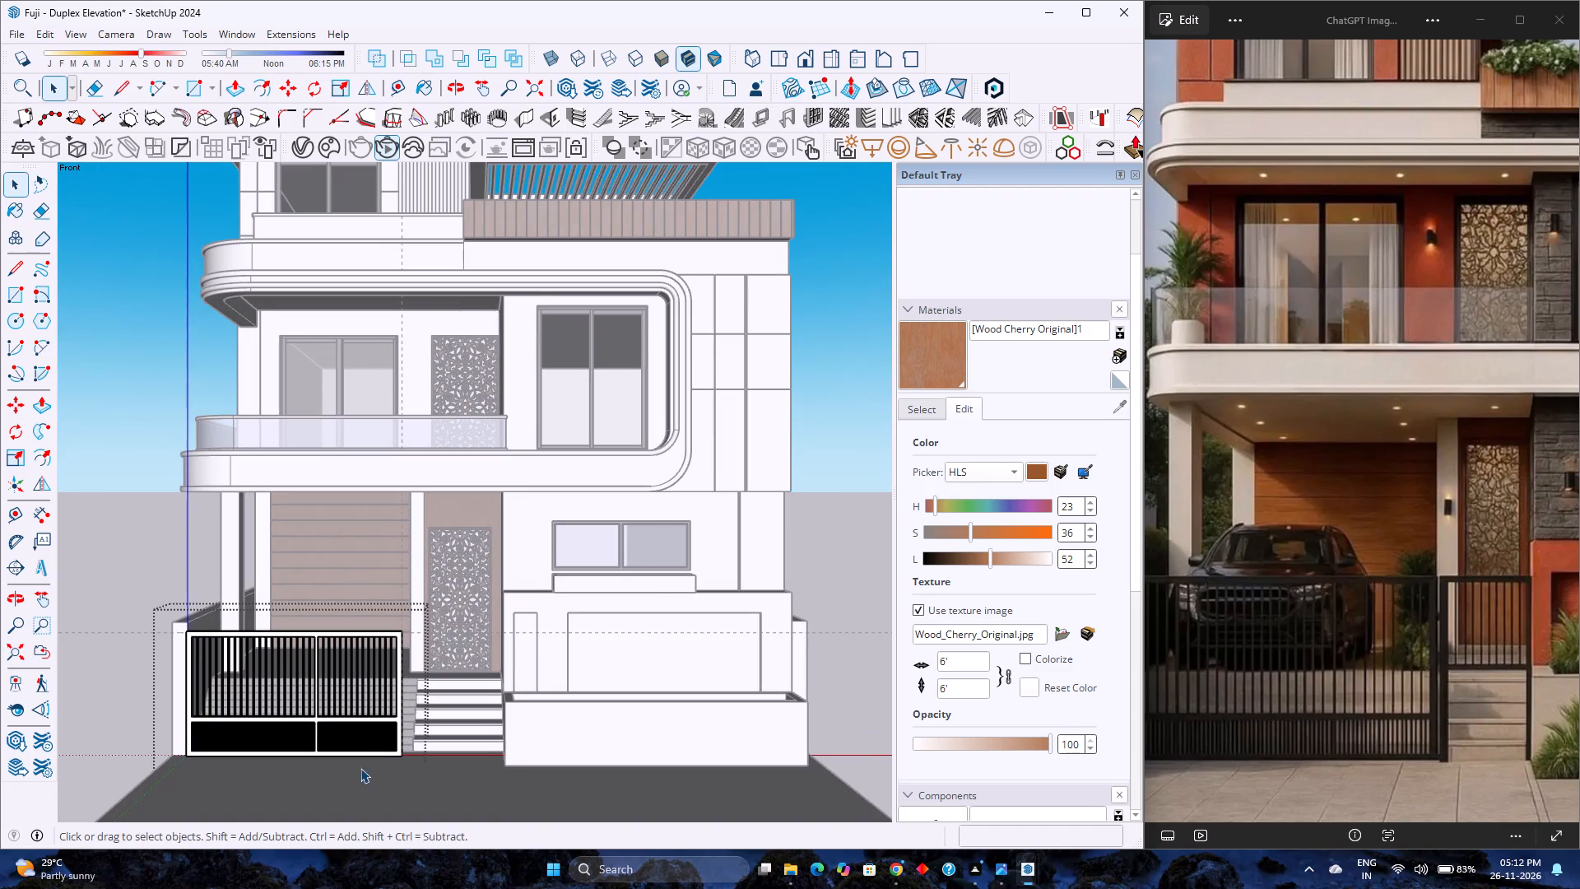
{"action": "scroll", "coordinate": [372, 754], "scroll_direction": "up", "scroll_amount": 1}
{"action": "scroll", "coordinate": [372, 754], "scroll_direction": "down", "scroll_amount": 3}
{"action": "key", "text": "ctrl+s"}
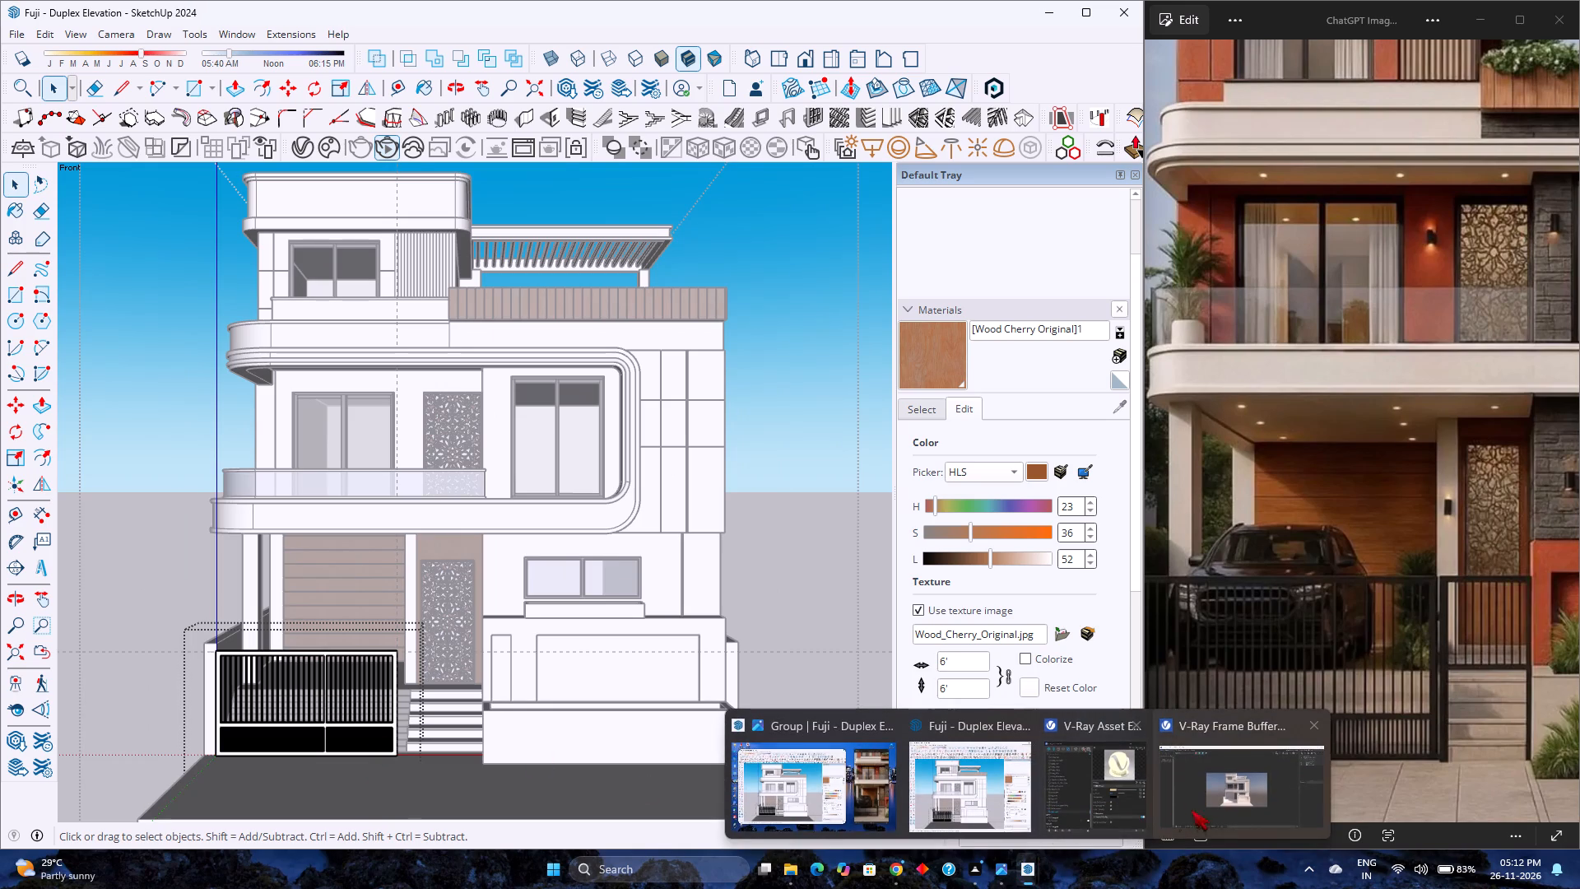
Examine the front gate and entrance steps in the V-Ray Frame Buffer render, and put the render window away.
{"action": "left_click", "coordinate": [1230, 808]}
{"action": "scroll", "coordinate": [622, 594], "scroll_direction": "up", "scroll_amount": 4}
{"action": "scroll", "coordinate": [620, 594], "scroll_direction": "down", "scroll_amount": 4}
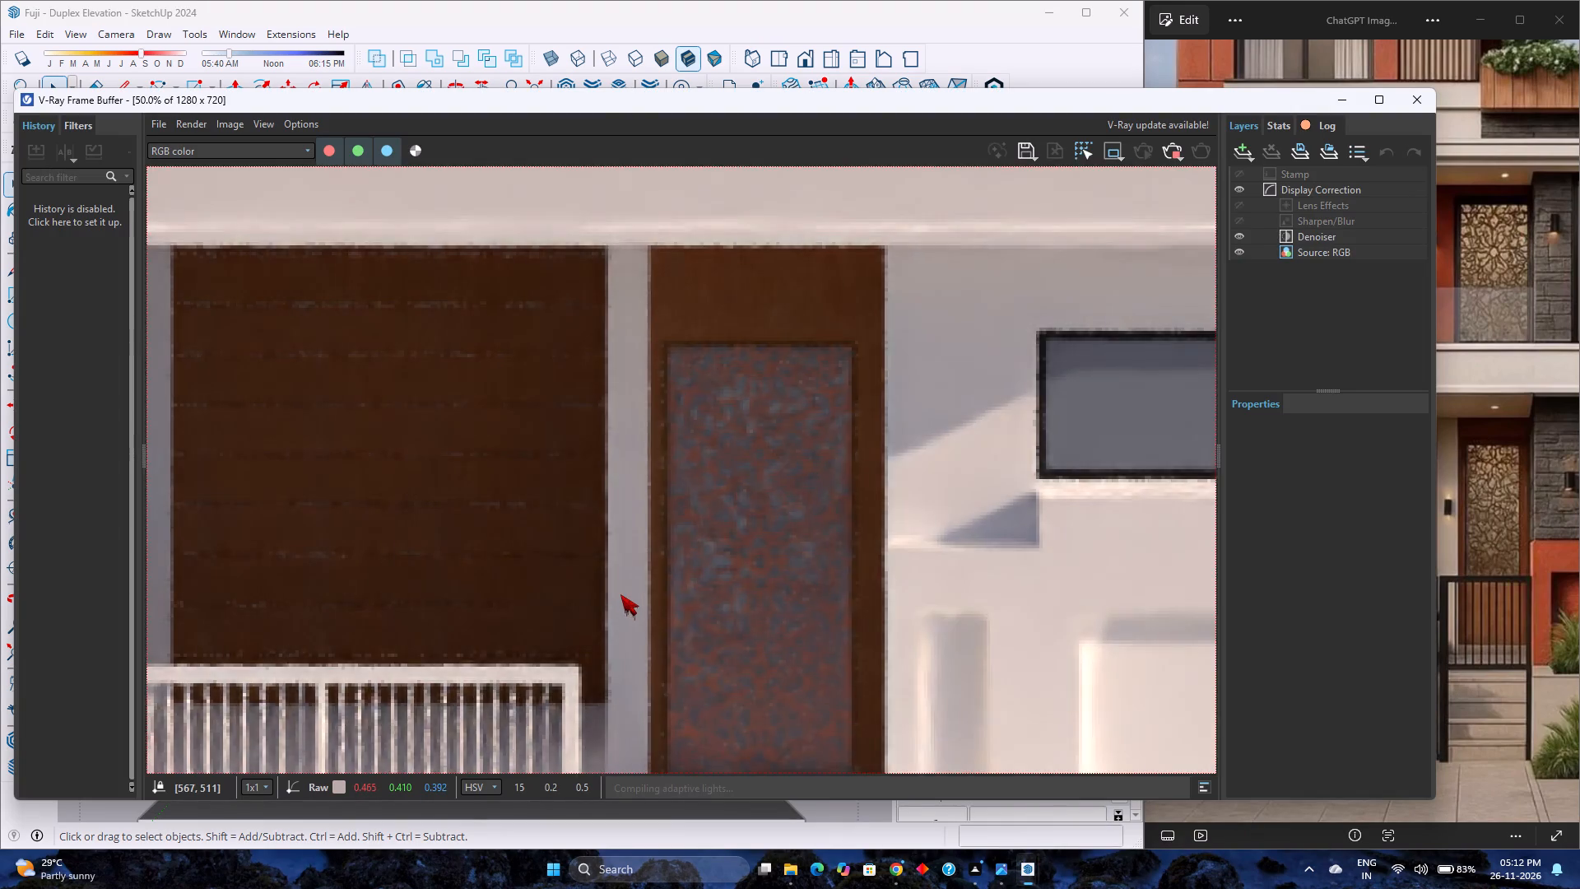
{"action": "scroll", "coordinate": [630, 594], "scroll_direction": "up", "scroll_amount": 2}
{"action": "scroll", "coordinate": [630, 594], "scroll_direction": "down", "scroll_amount": 2}
{"action": "scroll", "coordinate": [625, 642], "scroll_direction": "up", "scroll_amount": 2}
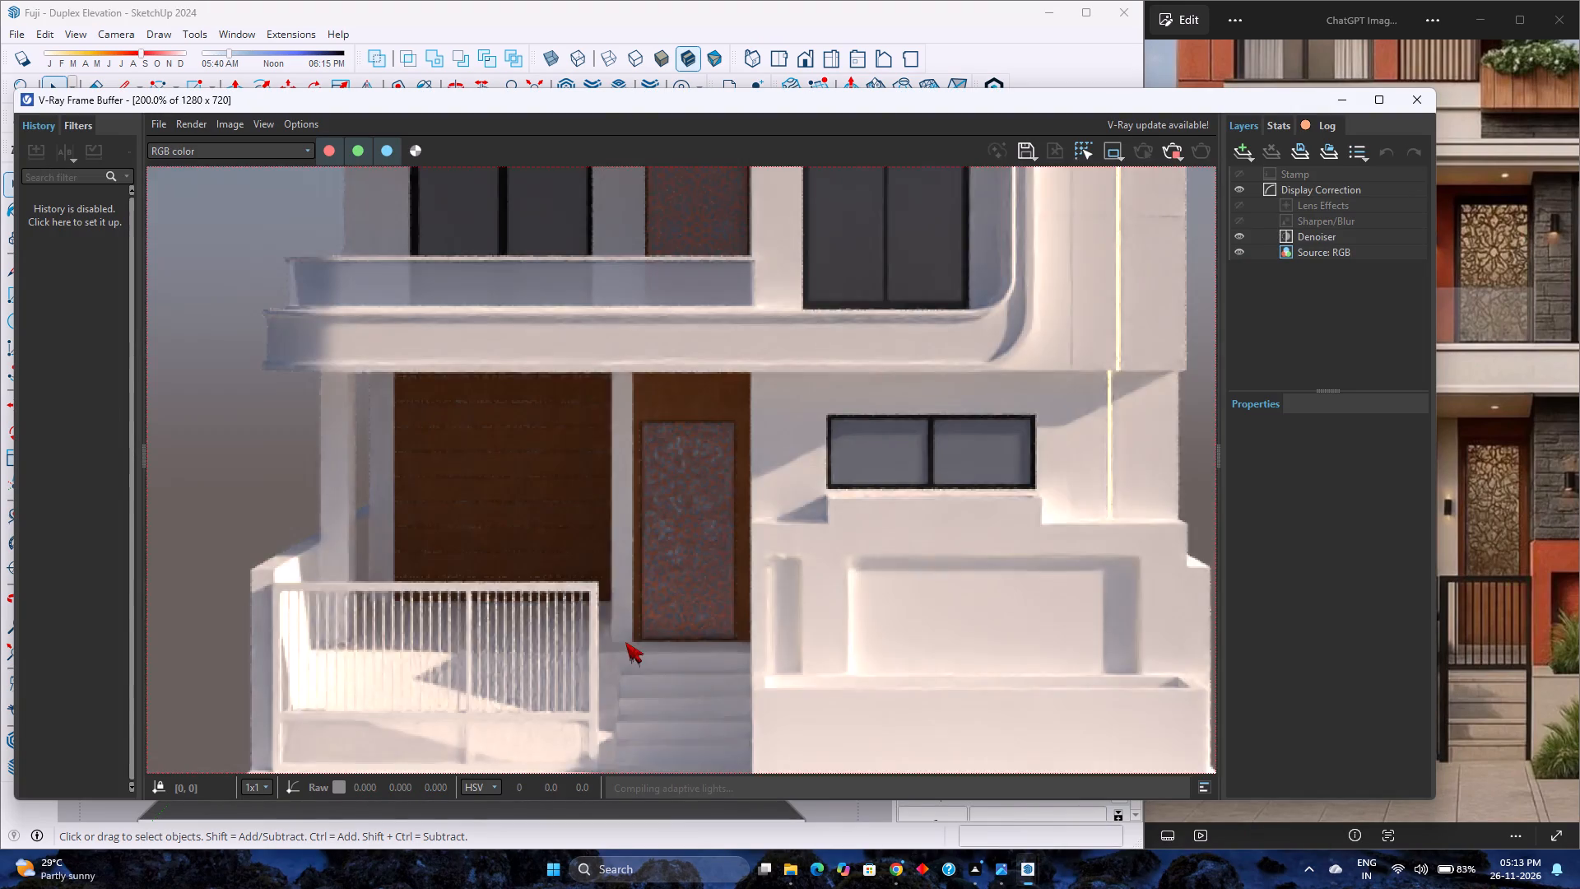
{"action": "scroll", "coordinate": [625, 642], "scroll_direction": "down", "scroll_amount": 2}
{"action": "scroll", "coordinate": [608, 681], "scroll_direction": "up", "scroll_amount": 3}
{"action": "scroll", "coordinate": [608, 681], "scroll_direction": "down", "scroll_amount": 3}
{"action": "scroll", "coordinate": [603, 689], "scroll_direction": "up", "scroll_amount": 3}
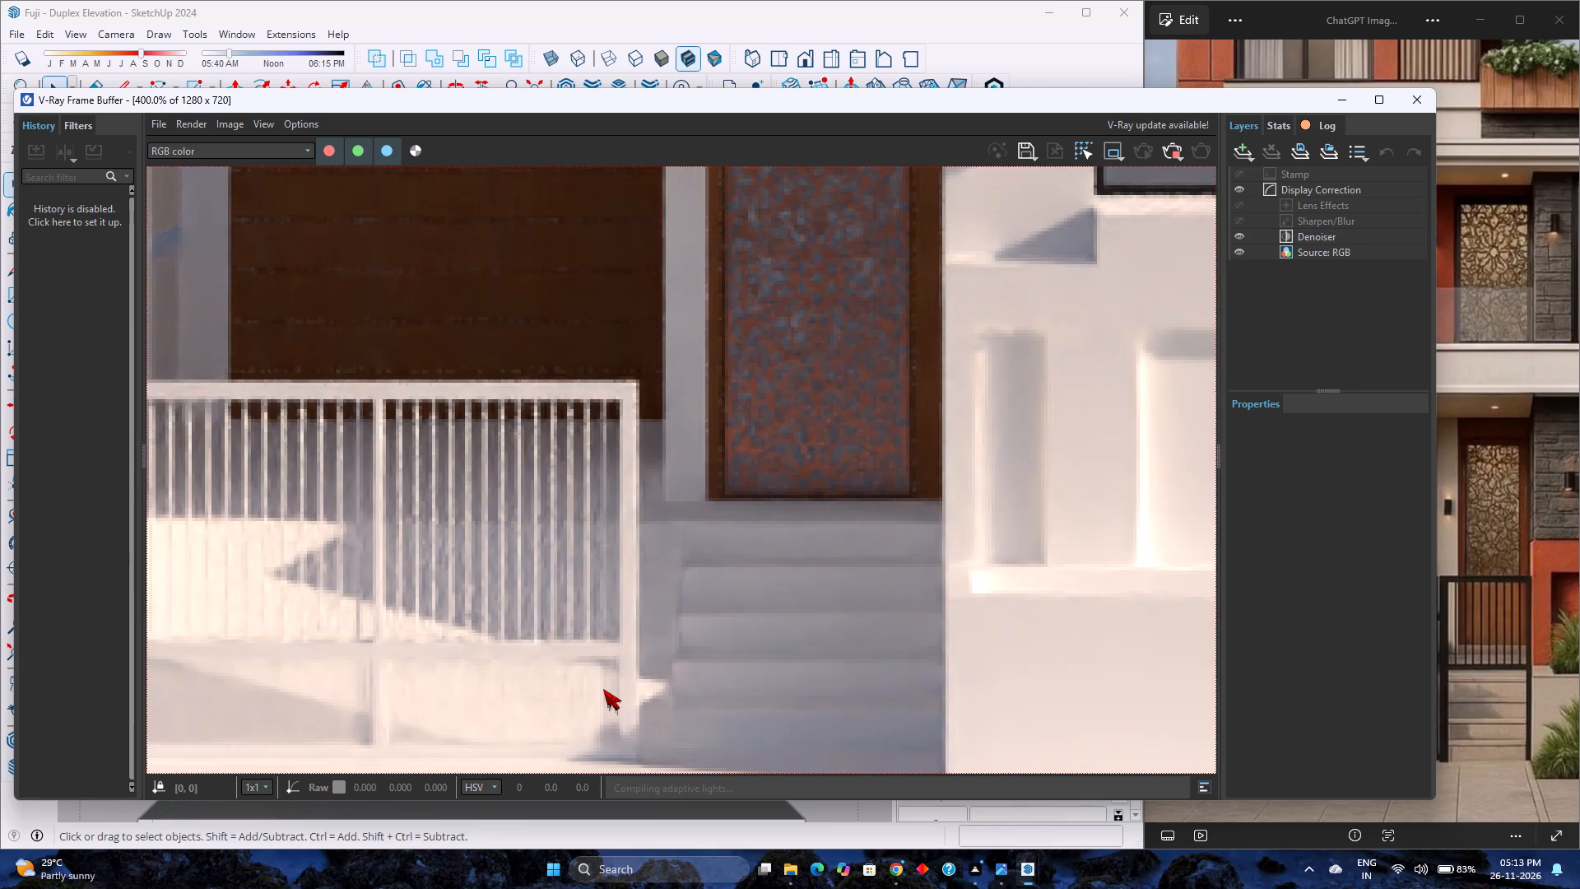
{"action": "scroll", "coordinate": [603, 689], "scroll_direction": "down", "scroll_amount": 2}
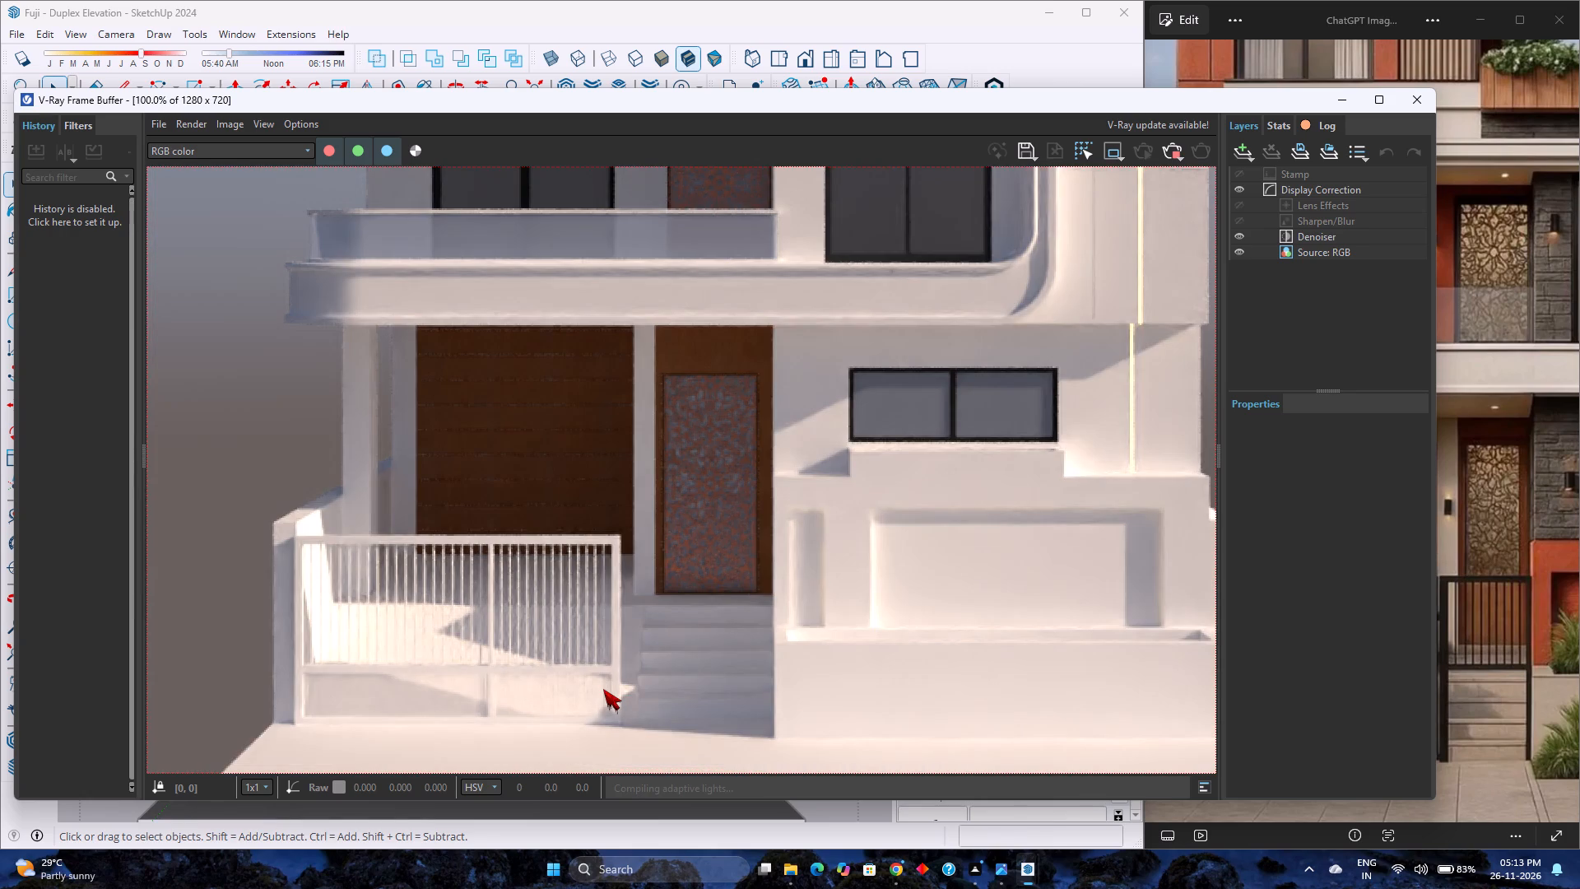
{"action": "scroll", "coordinate": [603, 689], "scroll_direction": "down", "scroll_amount": 1}
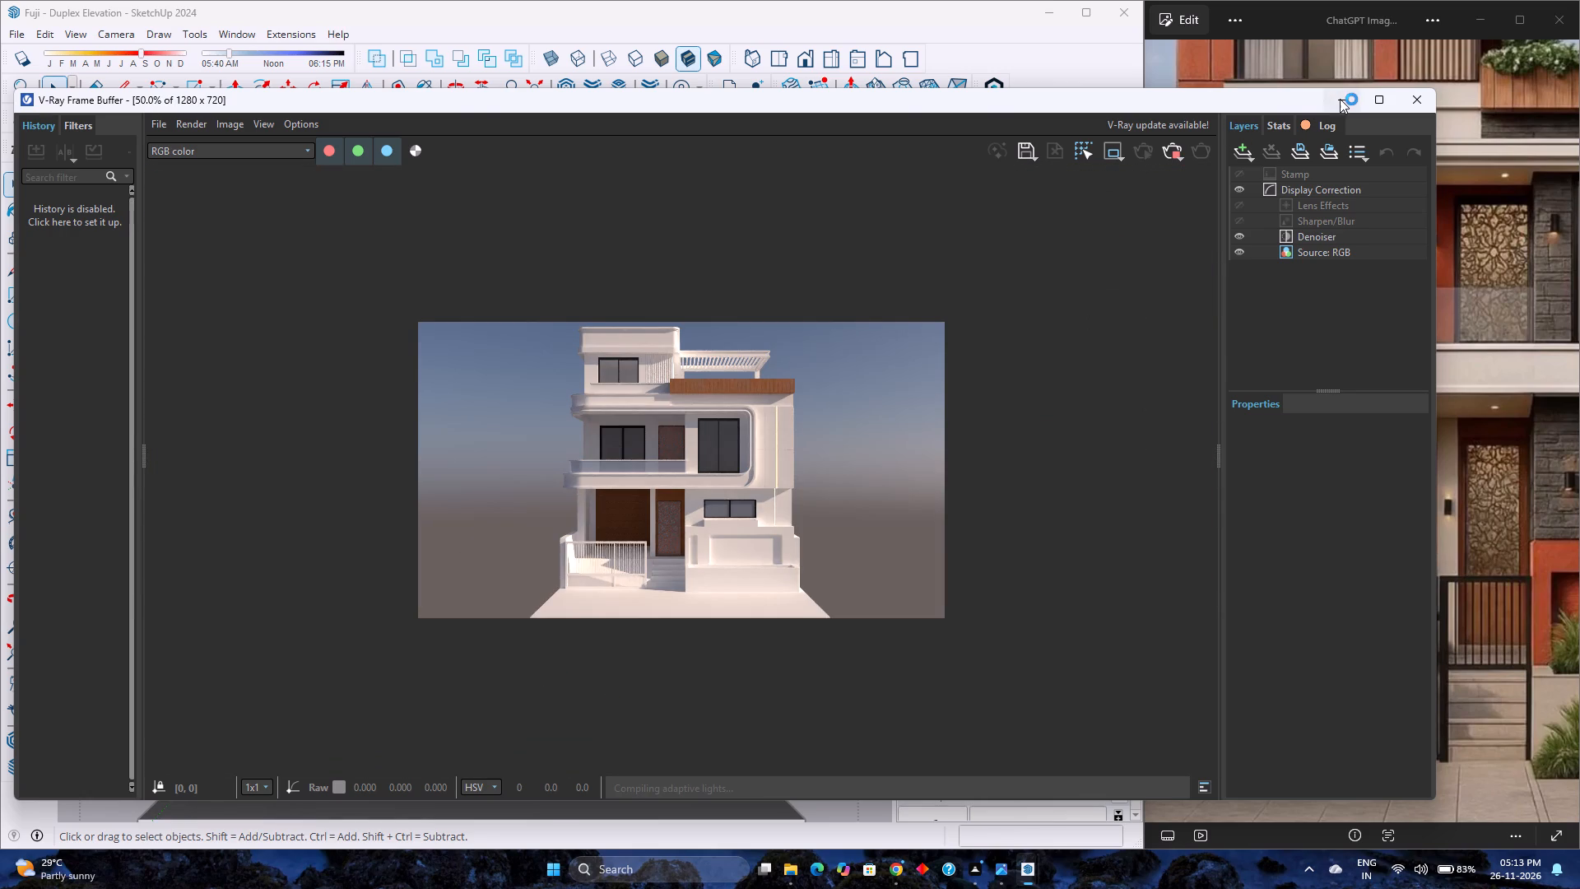
{"action": "left_click", "coordinate": [1340, 99]}
Examine the opening in front of the entrance steps, between the gate and the front boundary wall.
{"action": "scroll", "coordinate": [409, 761], "scroll_direction": "up", "scroll_amount": 2}
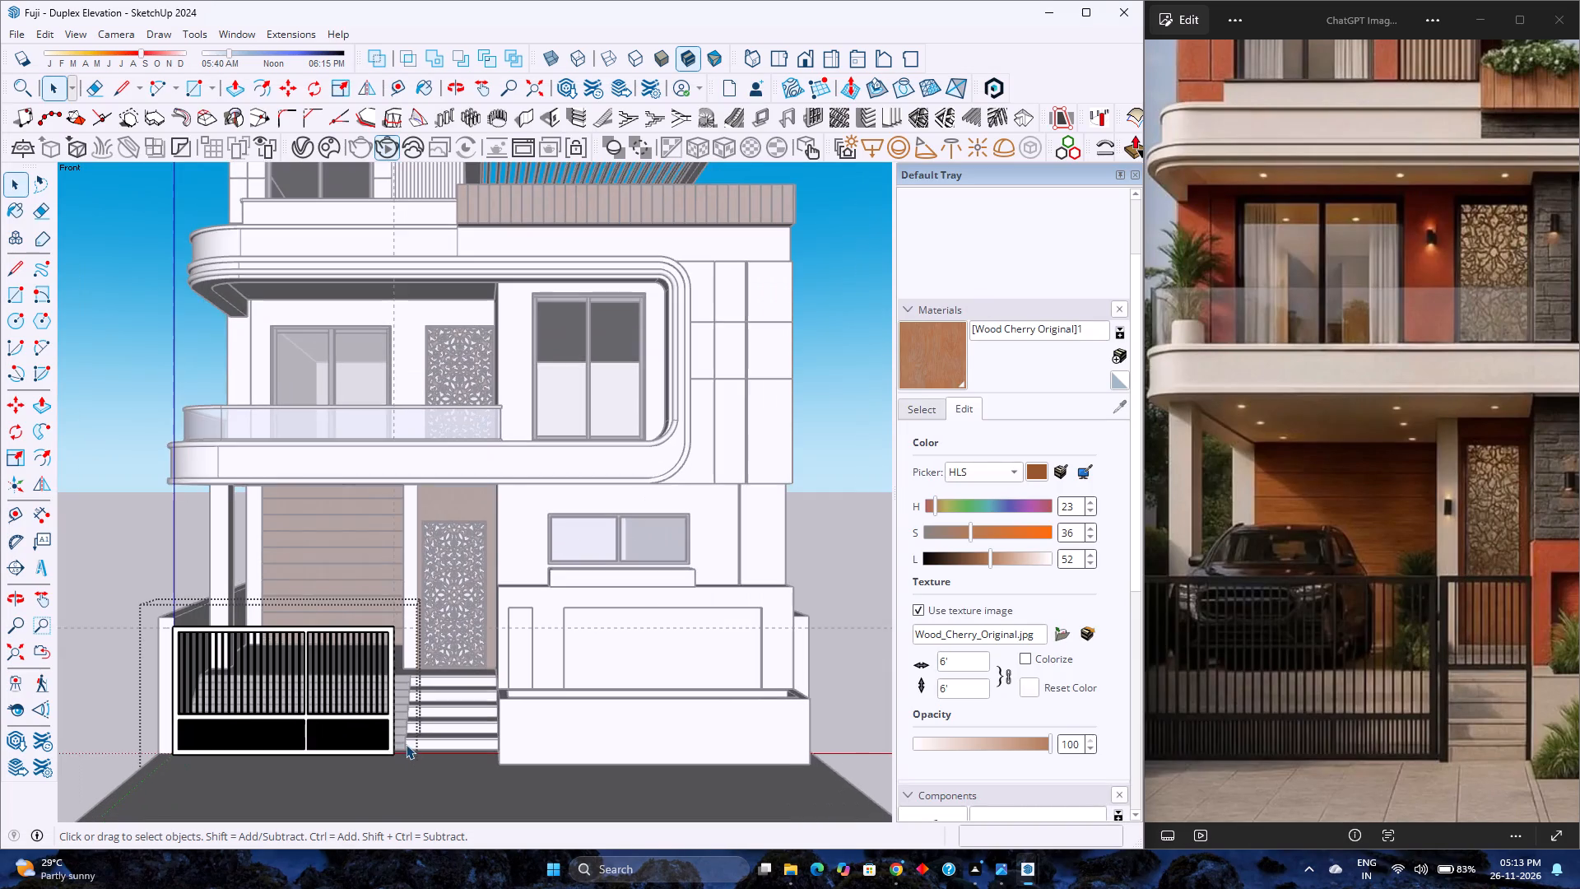
{"action": "scroll", "coordinate": [406, 744], "scroll_direction": "up", "scroll_amount": 8}
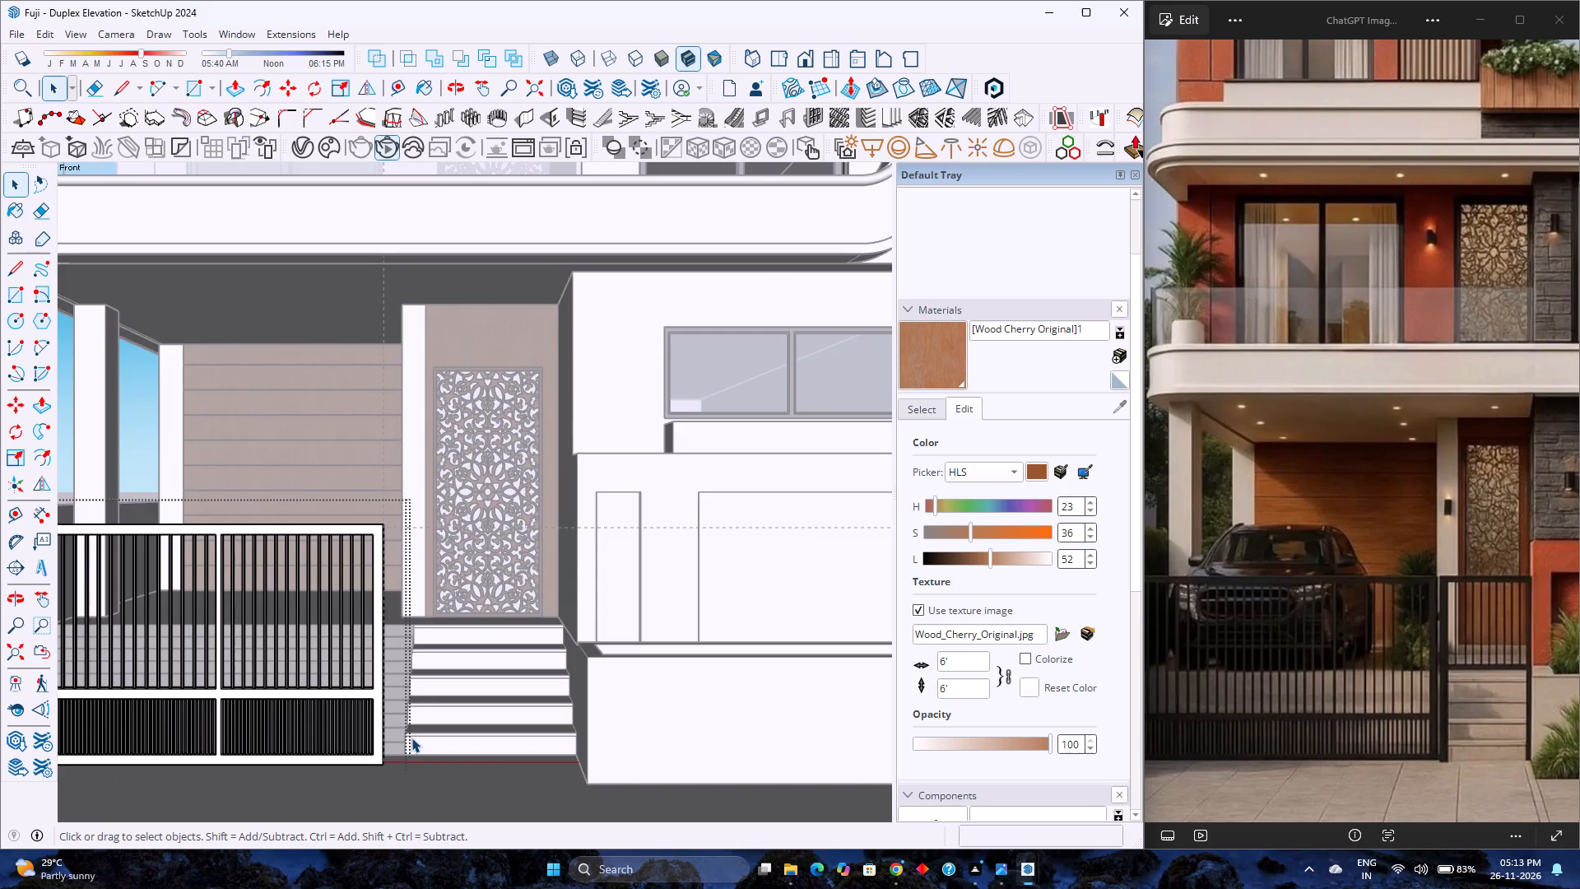
{"action": "scroll", "coordinate": [411, 738], "scroll_direction": "up", "scroll_amount": 4}
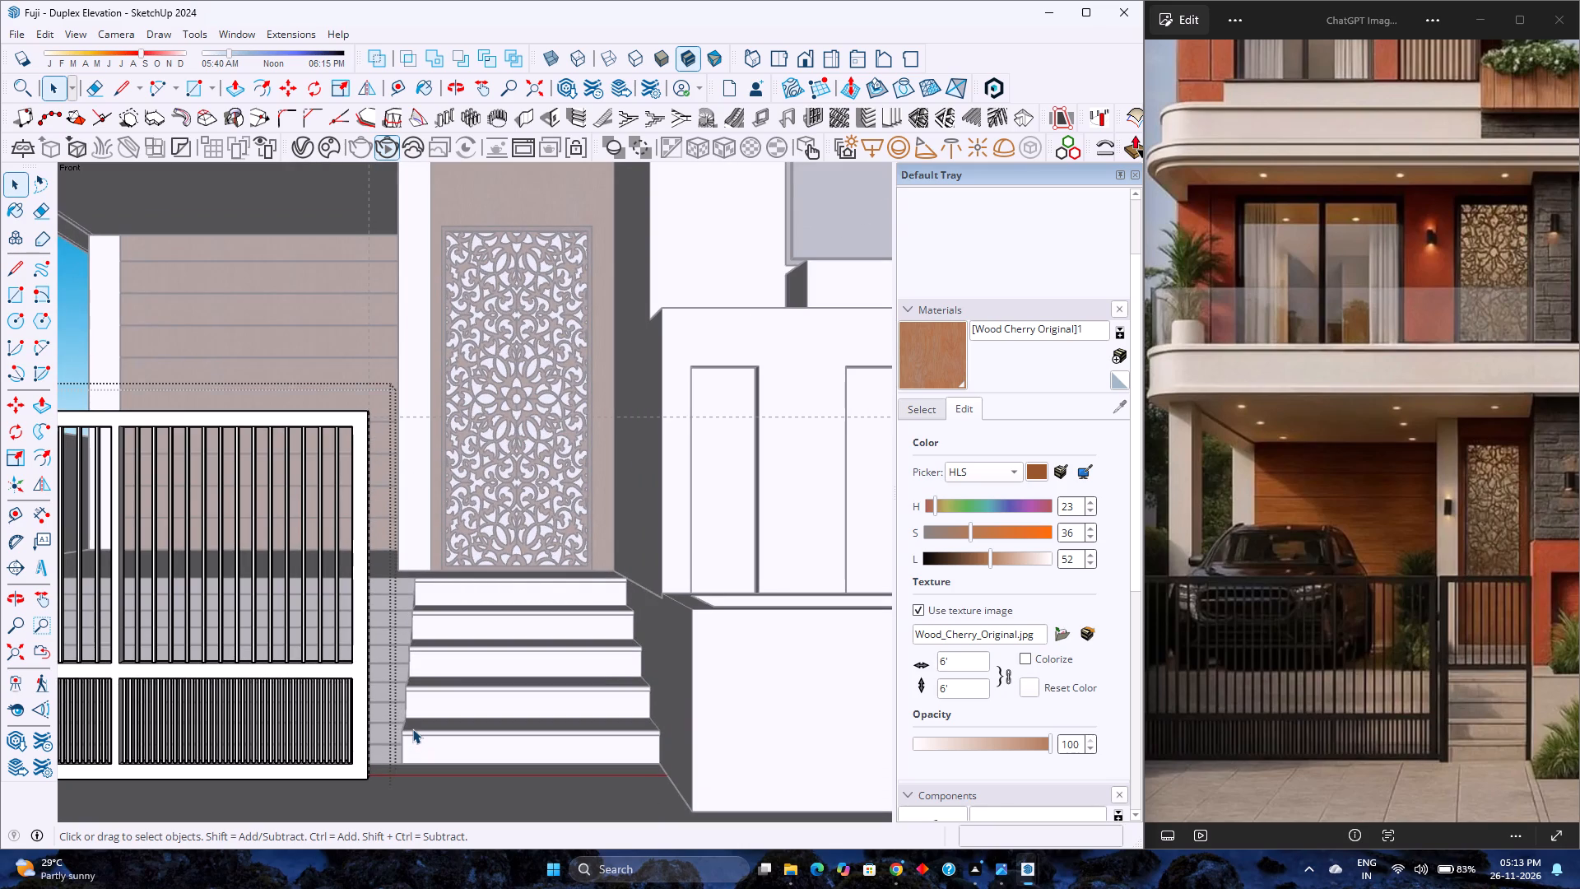
{"action": "scroll", "coordinate": [778, 481], "scroll_direction": "up", "scroll_amount": 1}
{"action": "scroll", "coordinate": [715, 485], "scroll_direction": "down", "scroll_amount": 3}
{"action": "scroll", "coordinate": [477, 477], "scroll_direction": "down", "scroll_amount": 3}
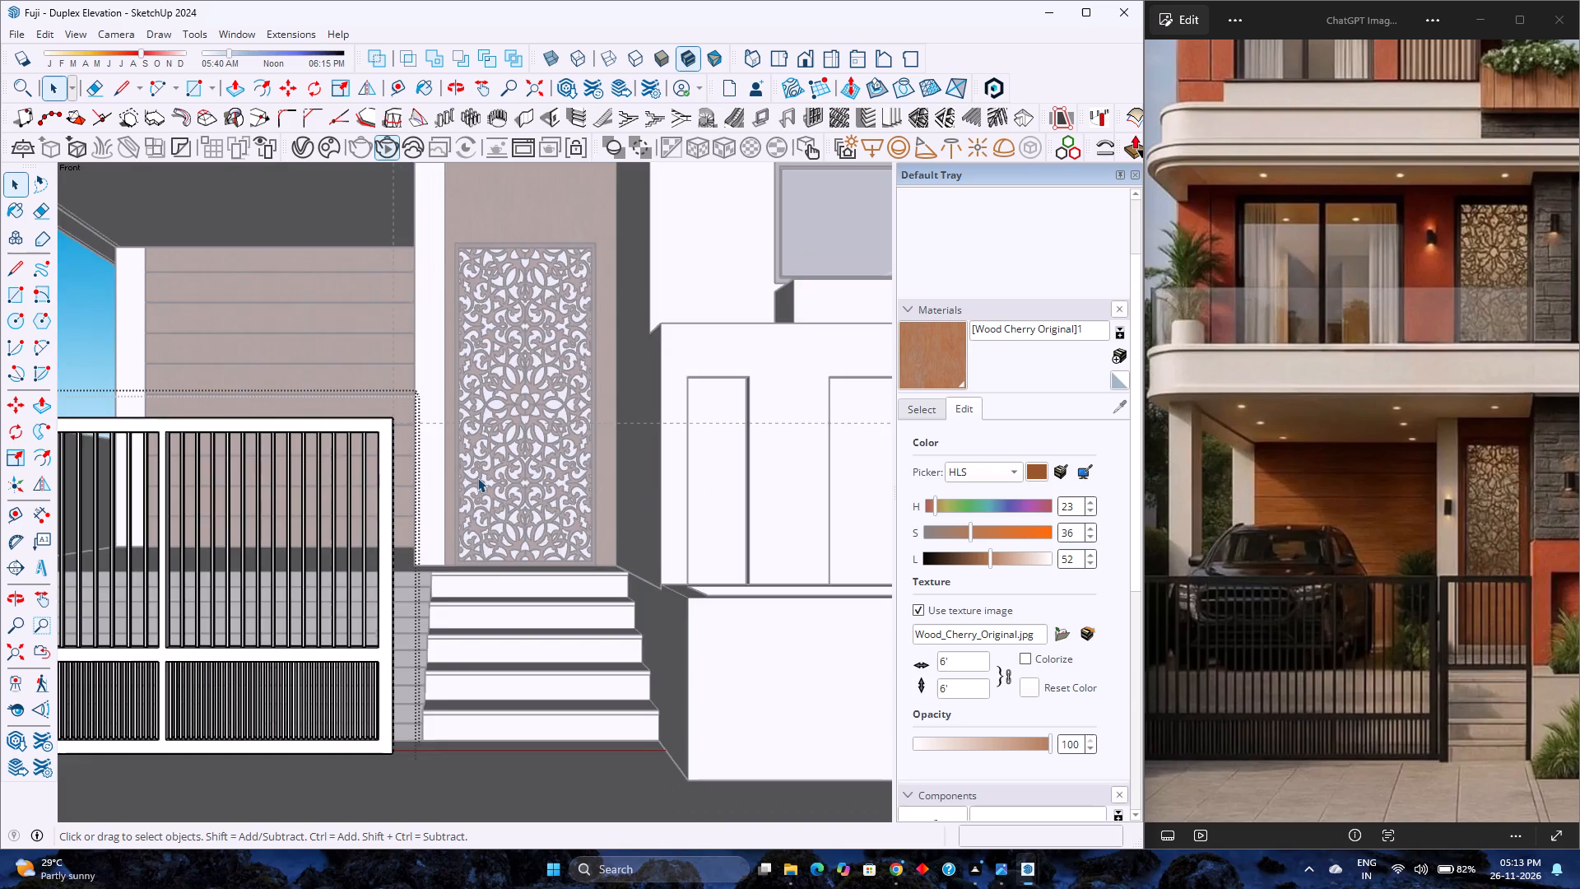
{"action": "scroll", "coordinate": [477, 477], "scroll_direction": "up", "scroll_amount": 3}
{"action": "scroll", "coordinate": [477, 477], "scroll_direction": "down", "scroll_amount": 19}
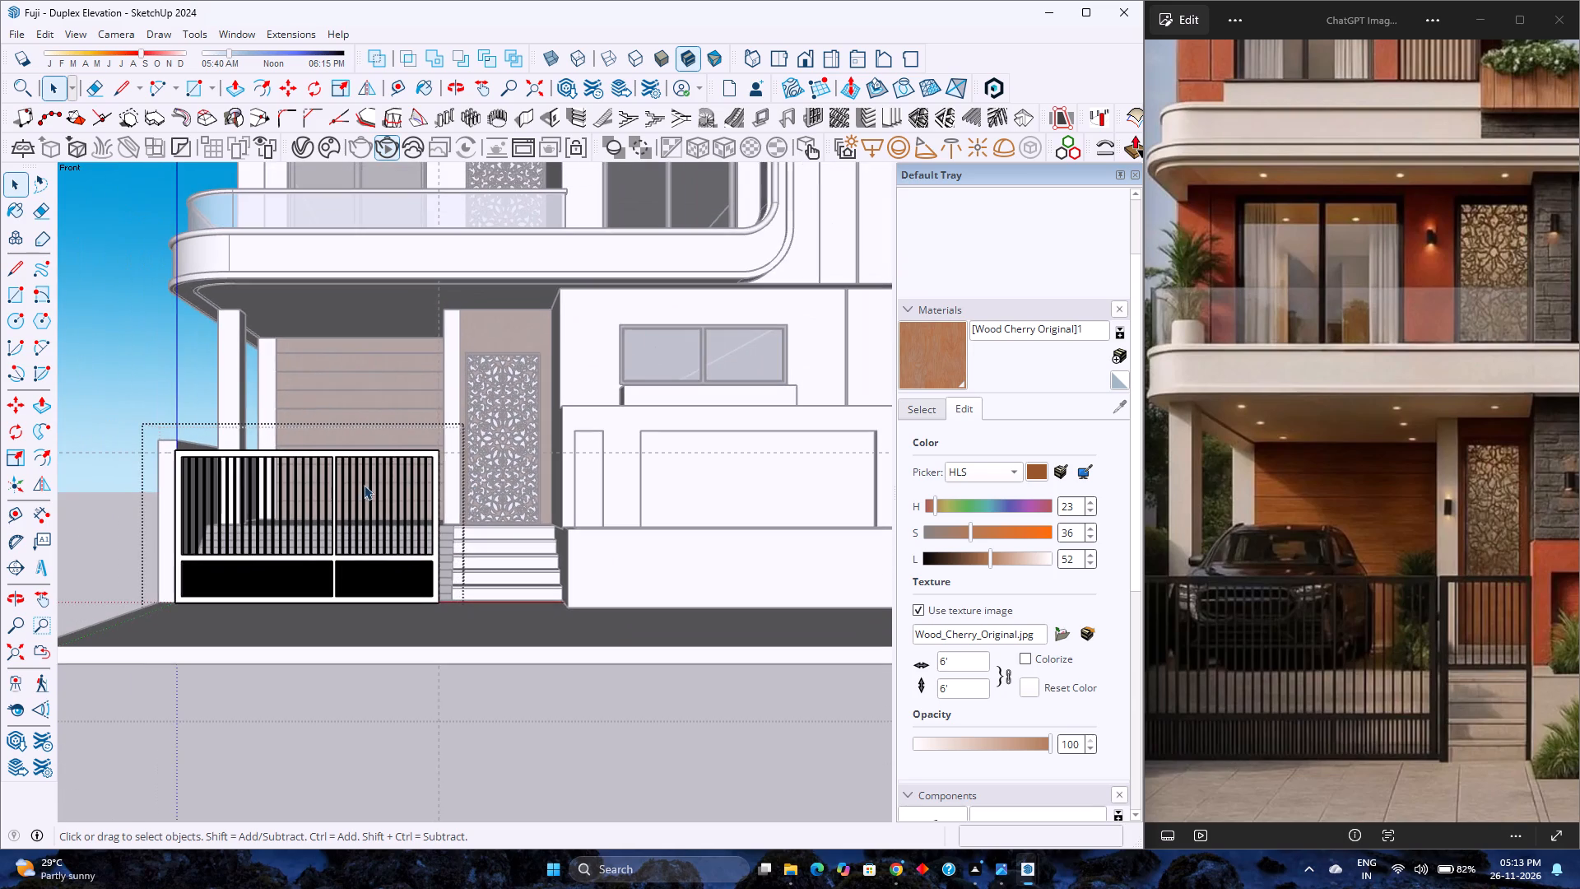
{"action": "middle_click_drag", "start_coordinate": [373, 500], "coordinate": [430, 656]}
{"action": "middle_click", "coordinate": [430, 656]}
{"action": "scroll", "coordinate": [472, 515], "scroll_direction": "up", "scroll_amount": 3}
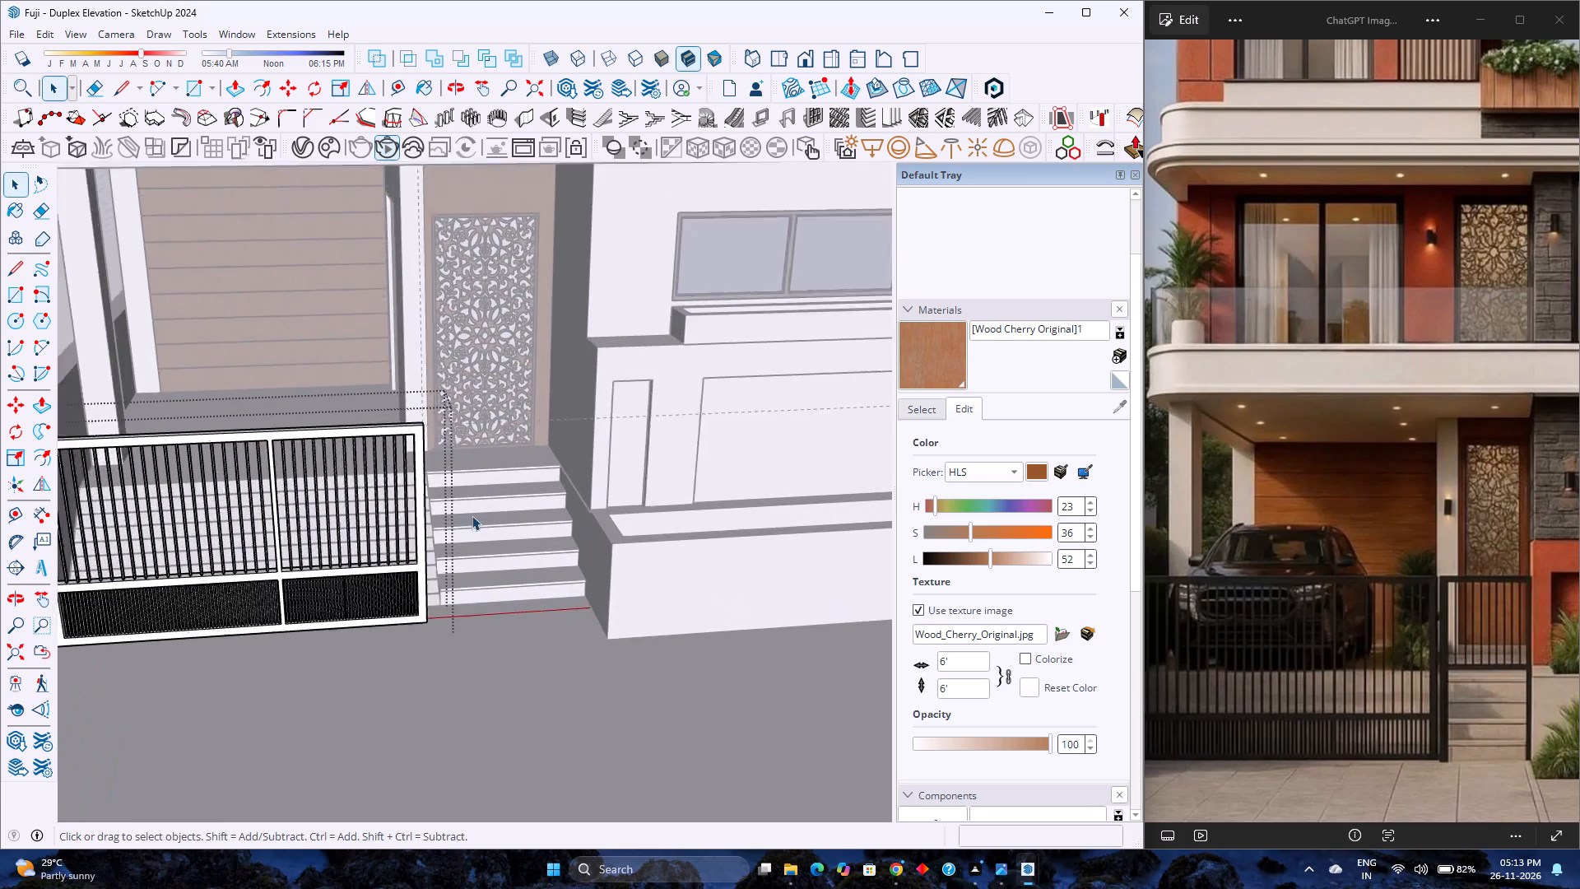
{"action": "scroll", "coordinate": [472, 515], "scroll_direction": "up", "scroll_amount": 2}
{"action": "middle_click_drag", "start_coordinate": [474, 512], "coordinate": [388, 568]}
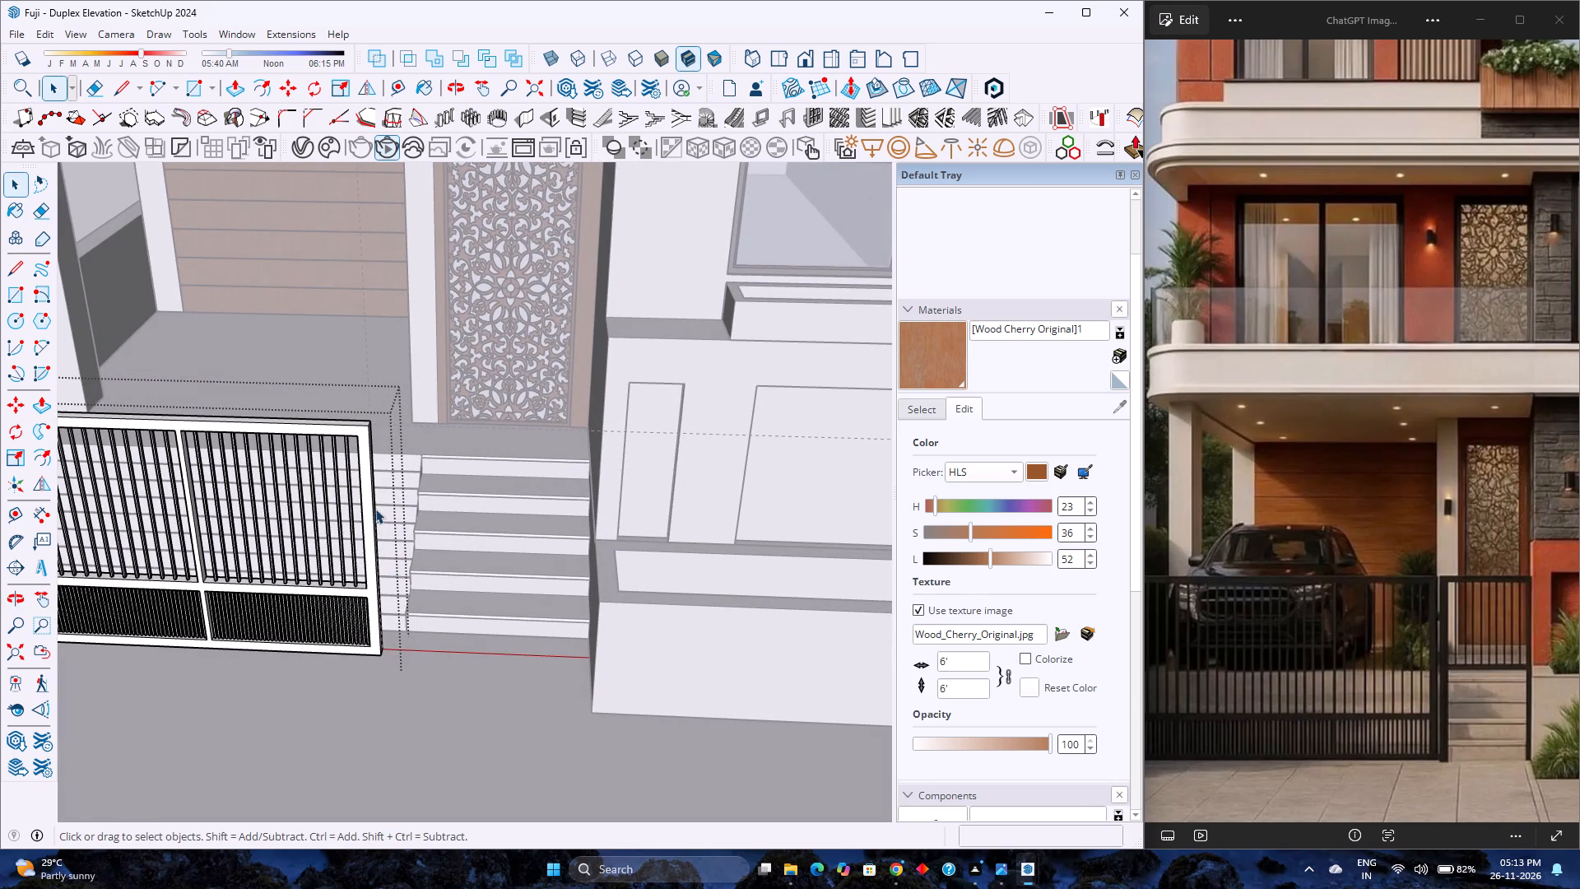
Inside the gate's group, select the whole frame with all its bars and make them one group.
{"action": "left_click", "coordinate": [375, 509]}
{"action": "left_click", "coordinate": [369, 505]}
{"action": "scroll", "coordinate": [369, 505], "scroll_direction": "up", "scroll_amount": 2}
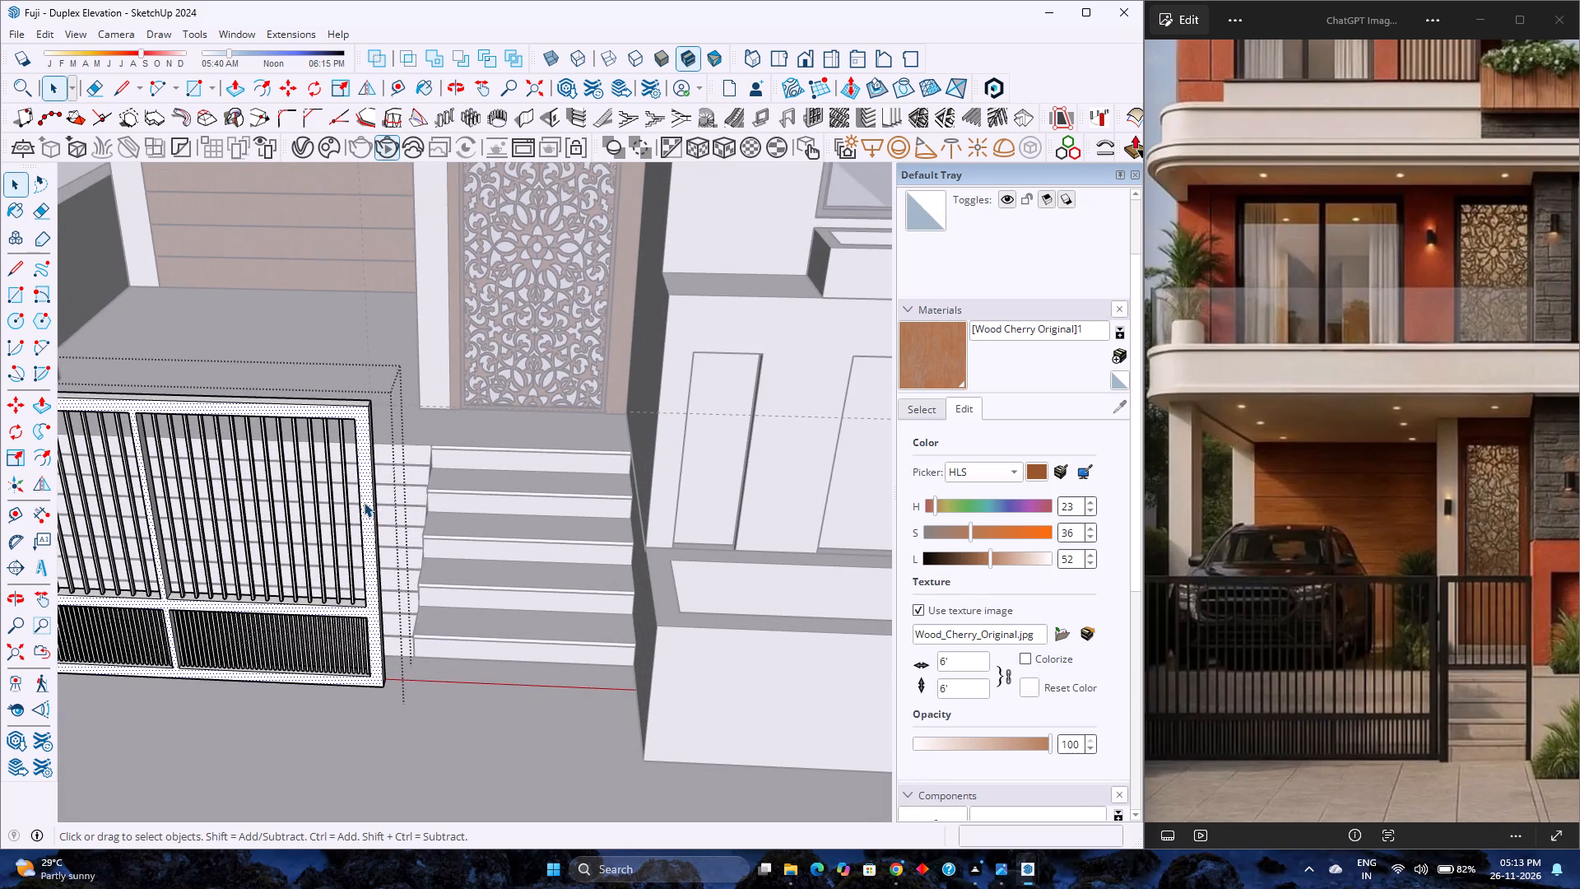
{"action": "triple_click", "coordinate": [365, 499]}
{"action": "left_click", "coordinate": [365, 499]}
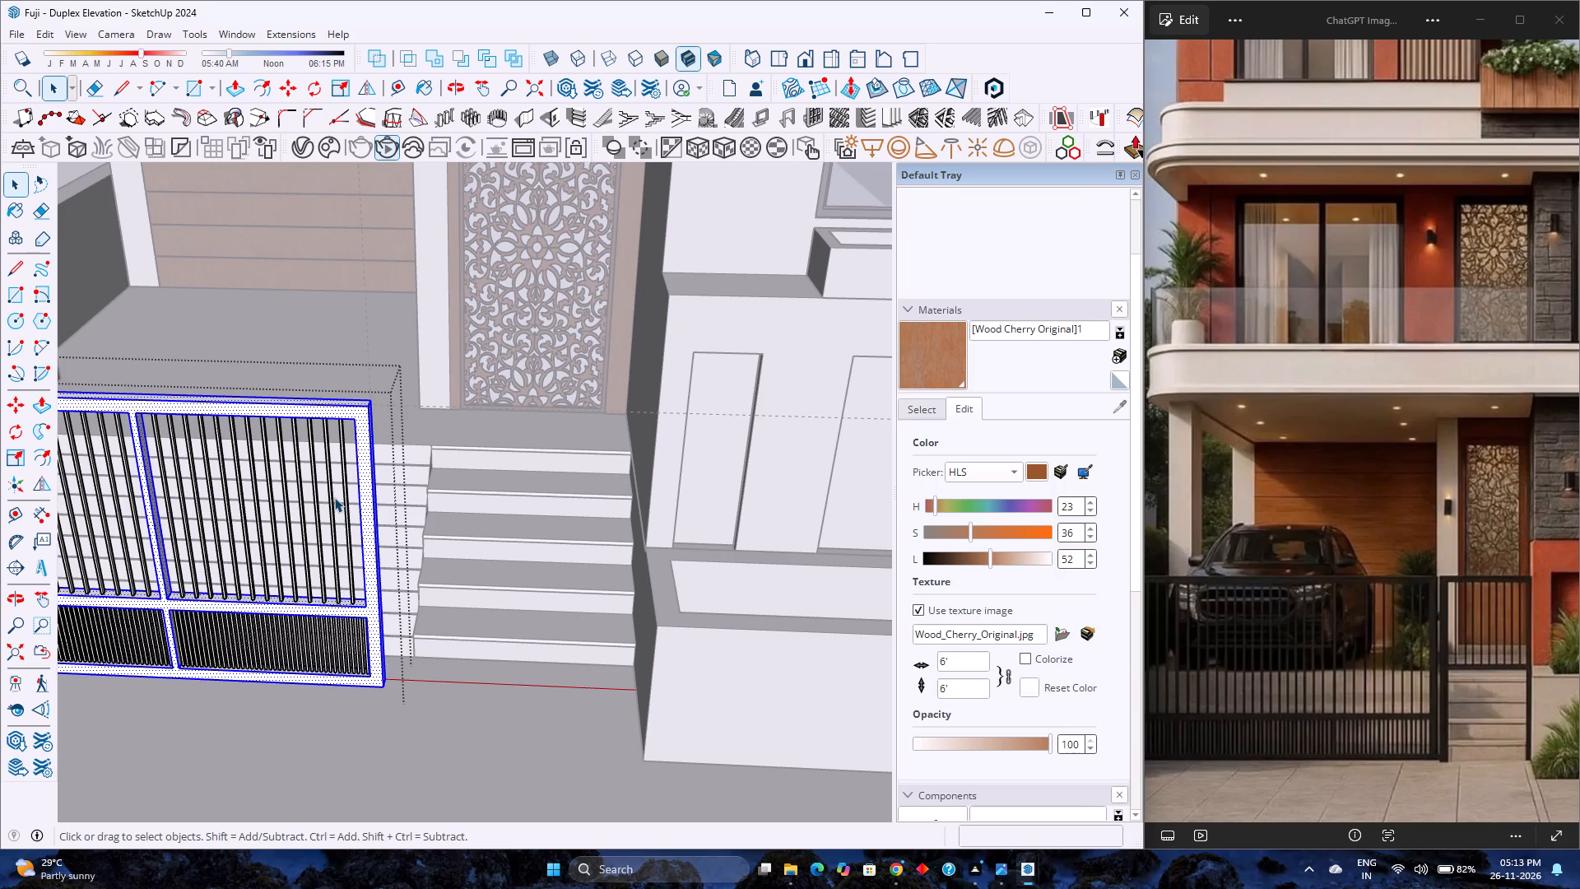
{"action": "key", "text": "ctrl+a"}
{"action": "right_click", "coordinate": [371, 491]}
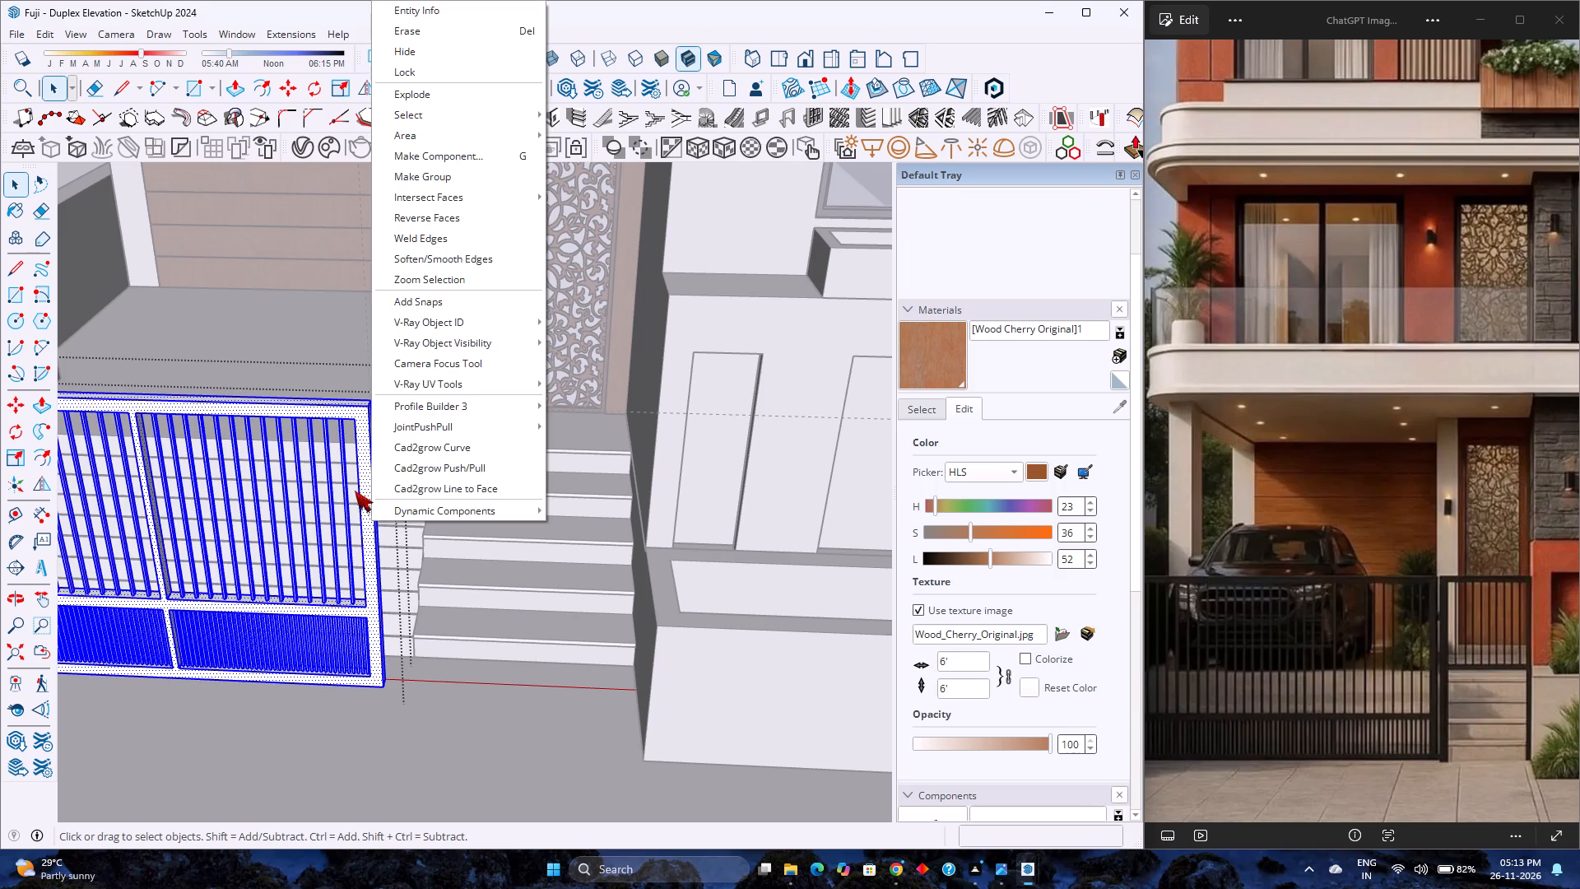
{"action": "left_click", "coordinate": [467, 173]}
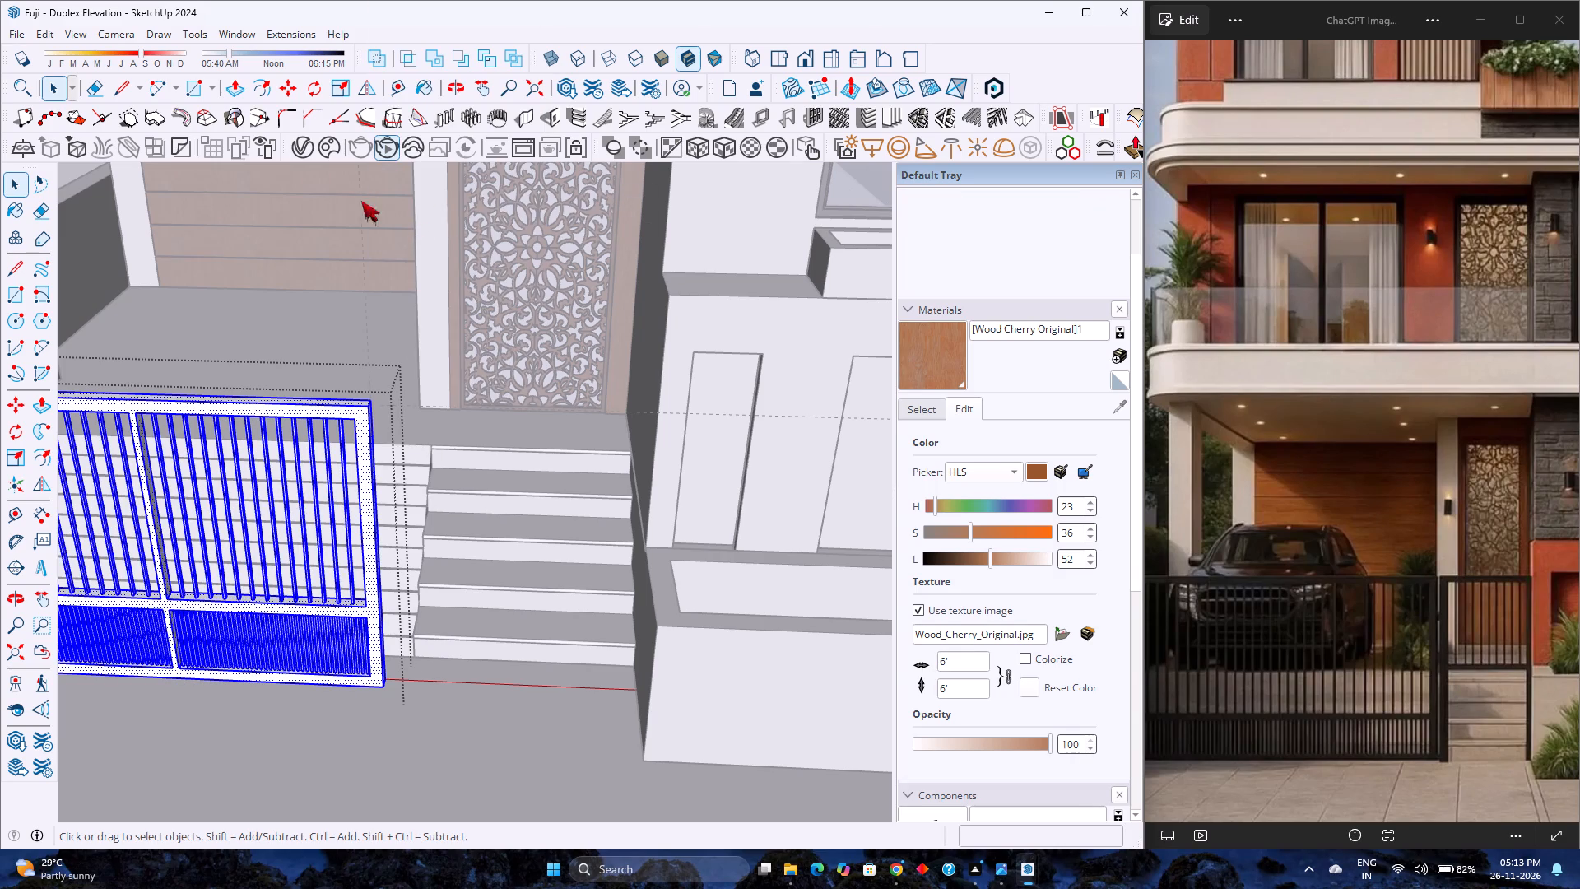
Draw a vertical 5' by 6' 1" rectangle from the gate's top end corner across the steps to the boundary wall.
{"action": "left_click", "coordinate": [196, 81]}
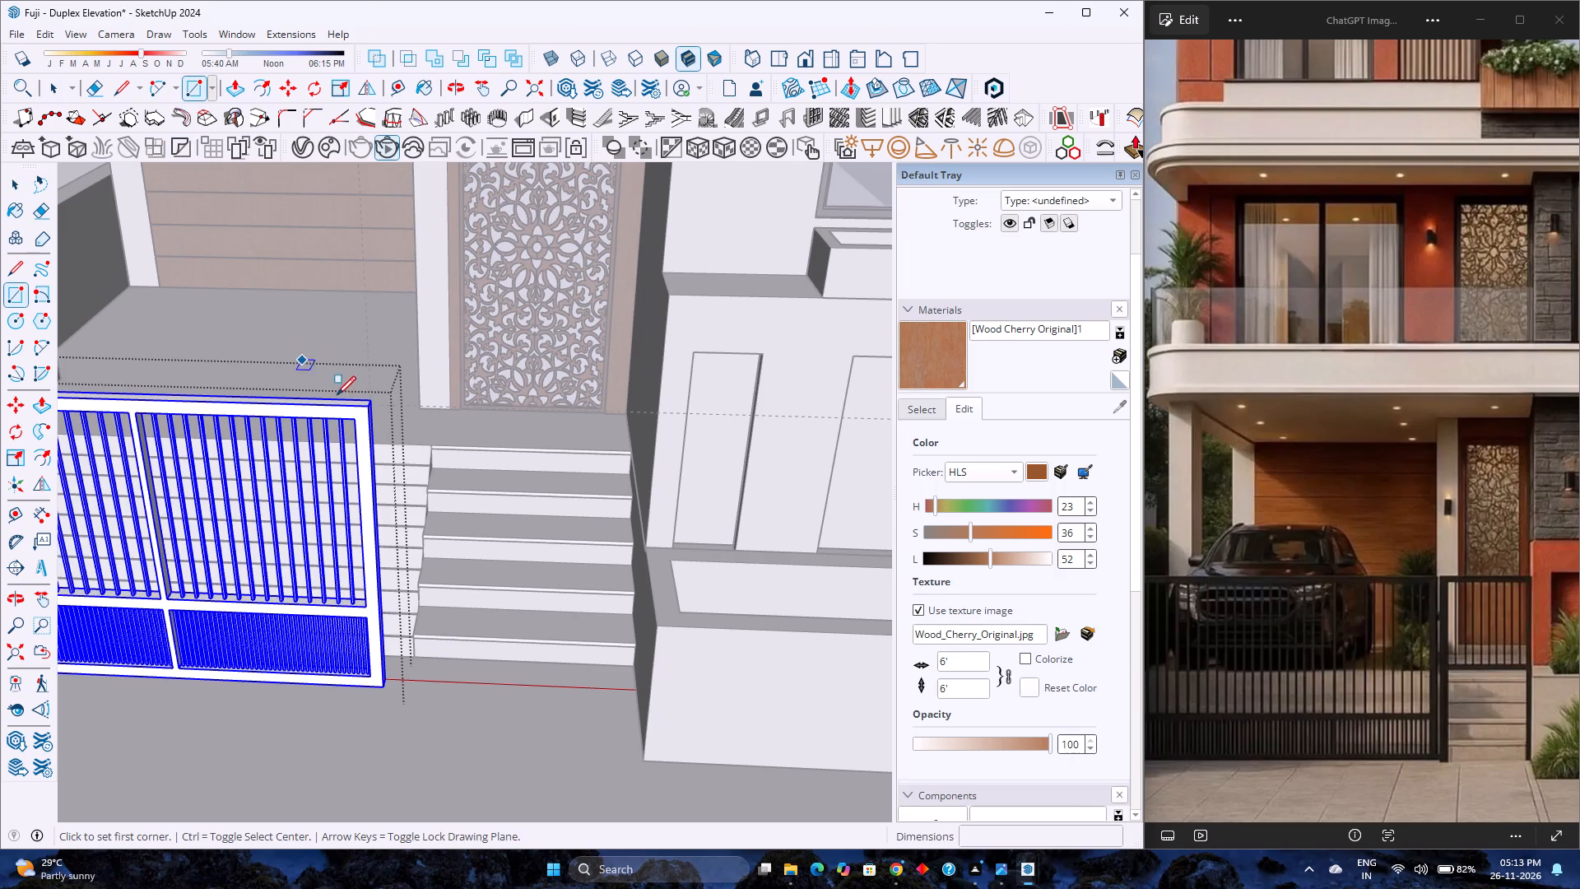
{"action": "left_click", "coordinate": [369, 406]}
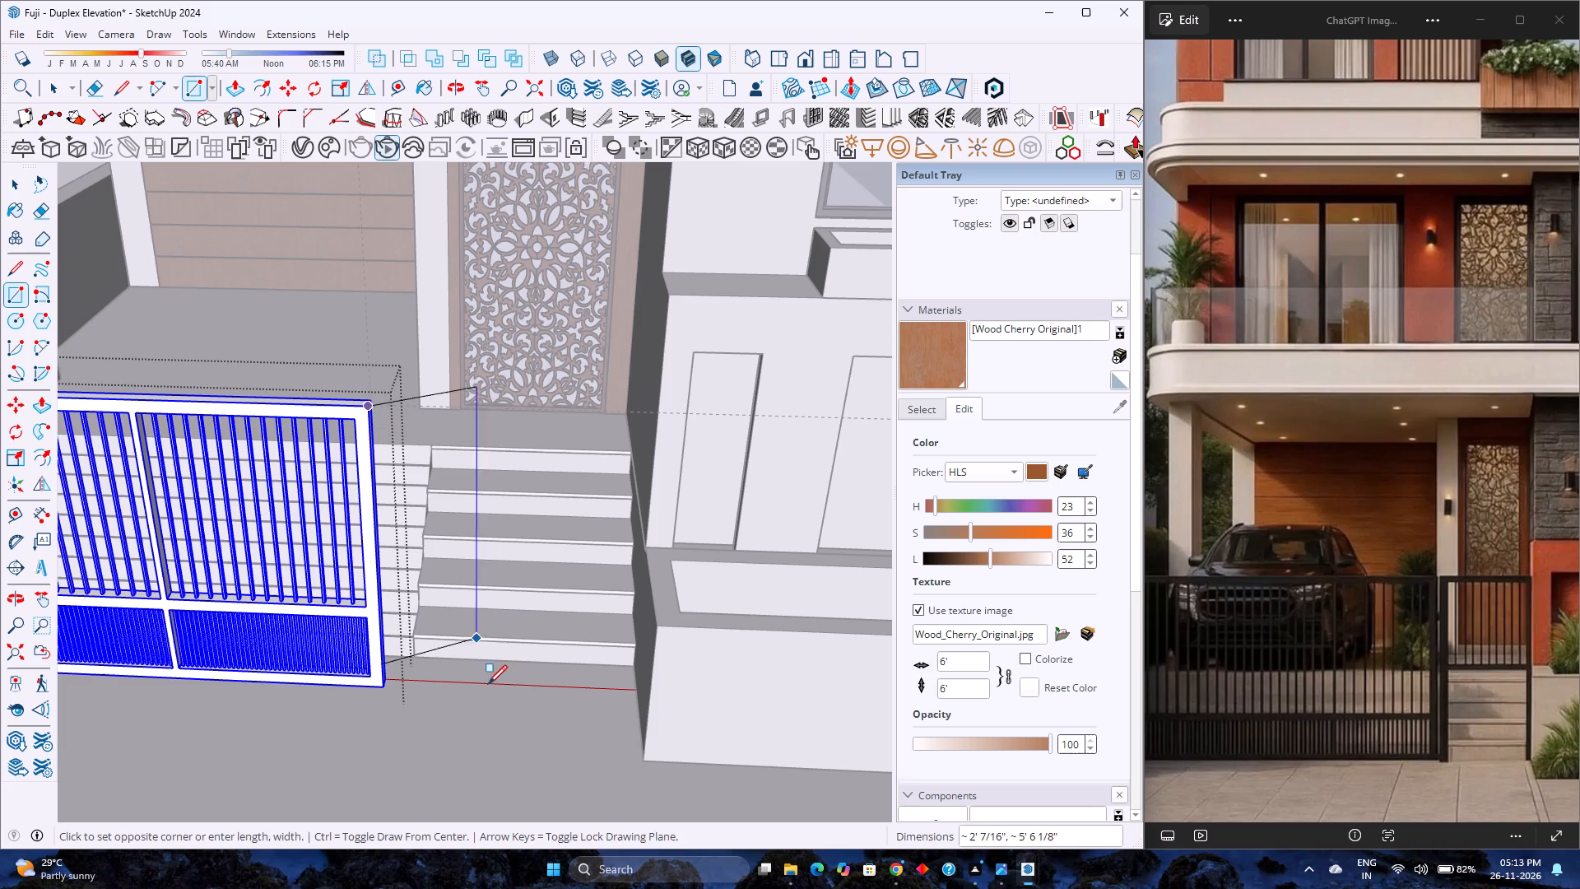
{"action": "key", "text": "Left"}
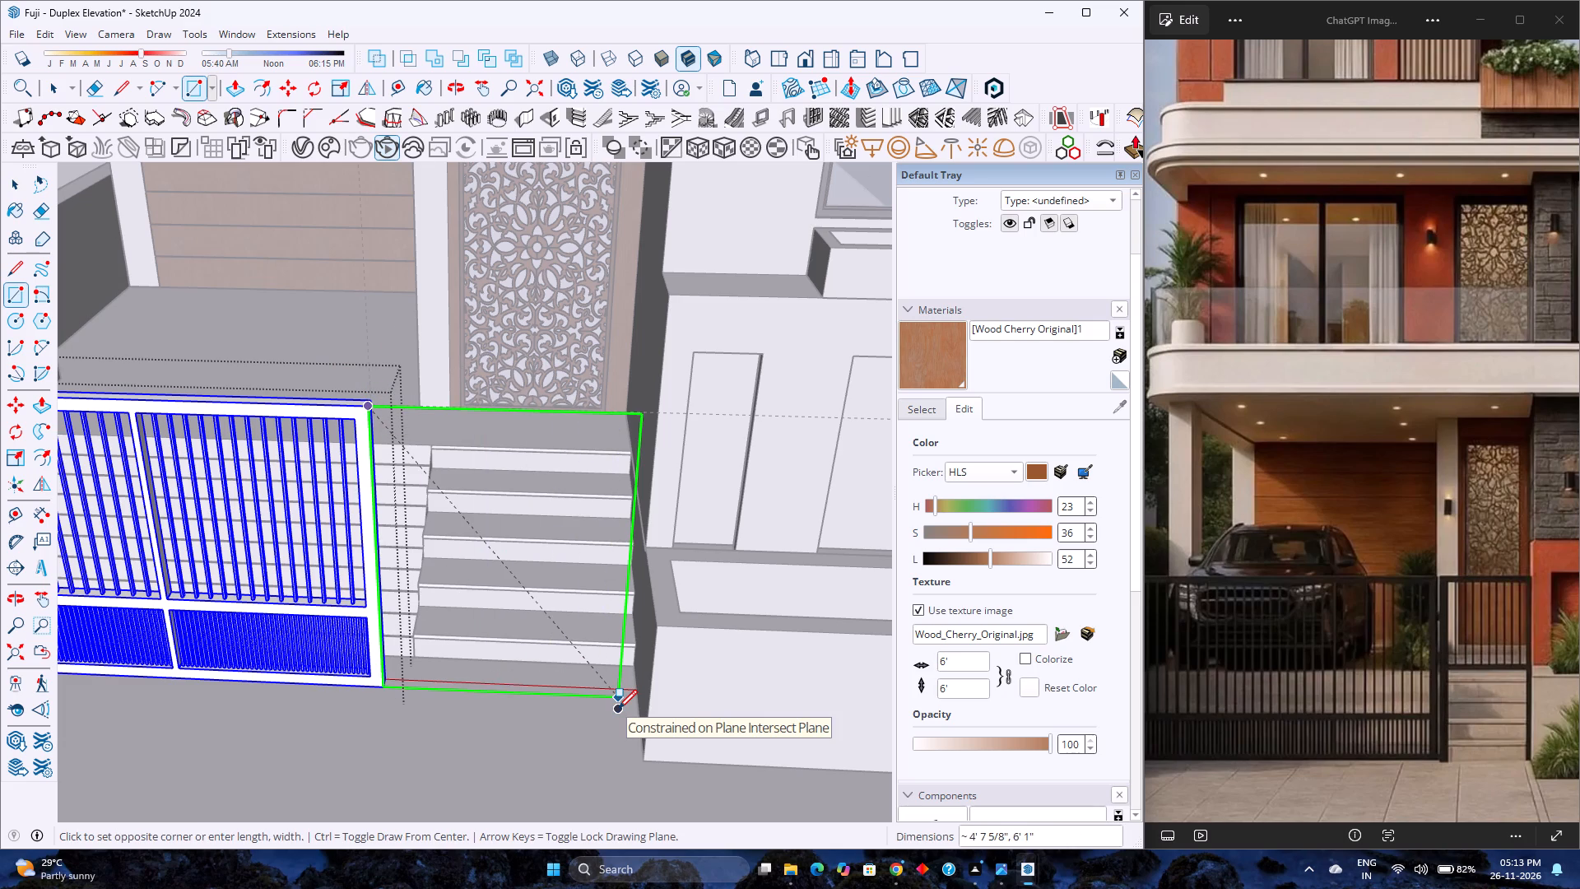
{"action": "left_click", "coordinate": [645, 761]}
Check the new rectangular face beside the gate from several angles and against the whole elevation, and close the gate's group.
{"action": "scroll", "coordinate": [561, 692], "scroll_direction": "up", "scroll_amount": 2}
{"action": "middle_click_drag", "start_coordinate": [560, 692], "coordinate": [314, 771]}
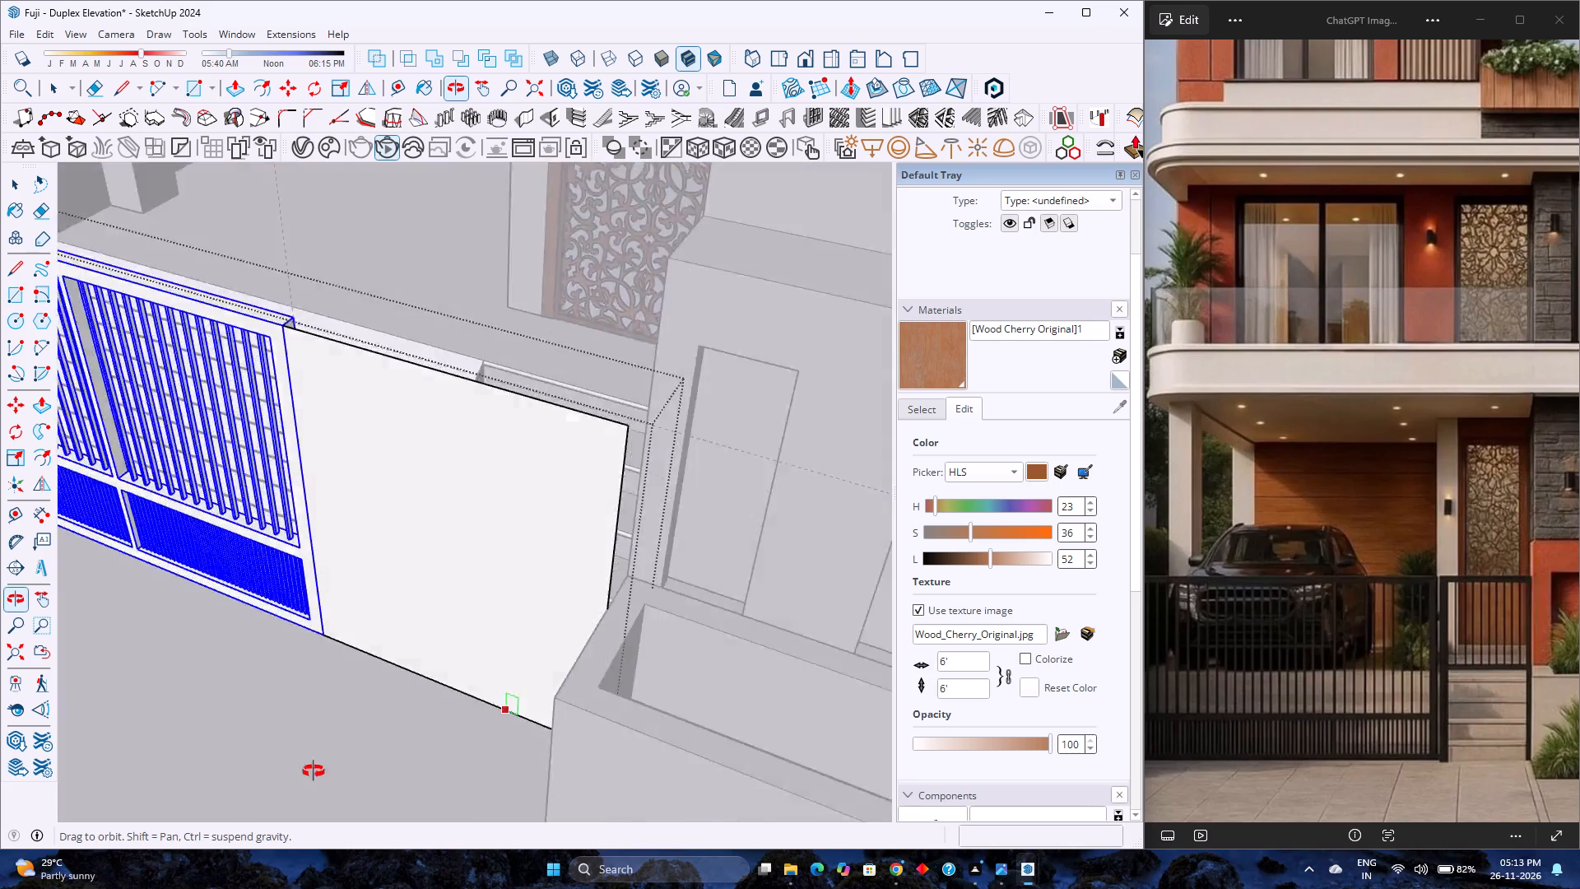
{"action": "middle_click_drag", "start_coordinate": [314, 771], "coordinate": [272, 763]}
{"action": "scroll", "coordinate": [390, 628], "scroll_direction": "up", "scroll_amount": 2}
{"action": "middle_click_drag", "start_coordinate": [390, 625], "coordinate": [644, 586]}
{"action": "scroll", "coordinate": [501, 578], "scroll_direction": "down", "scroll_amount": 9}
{"action": "middle_click_drag", "start_coordinate": [495, 579], "coordinate": [553, 460]}
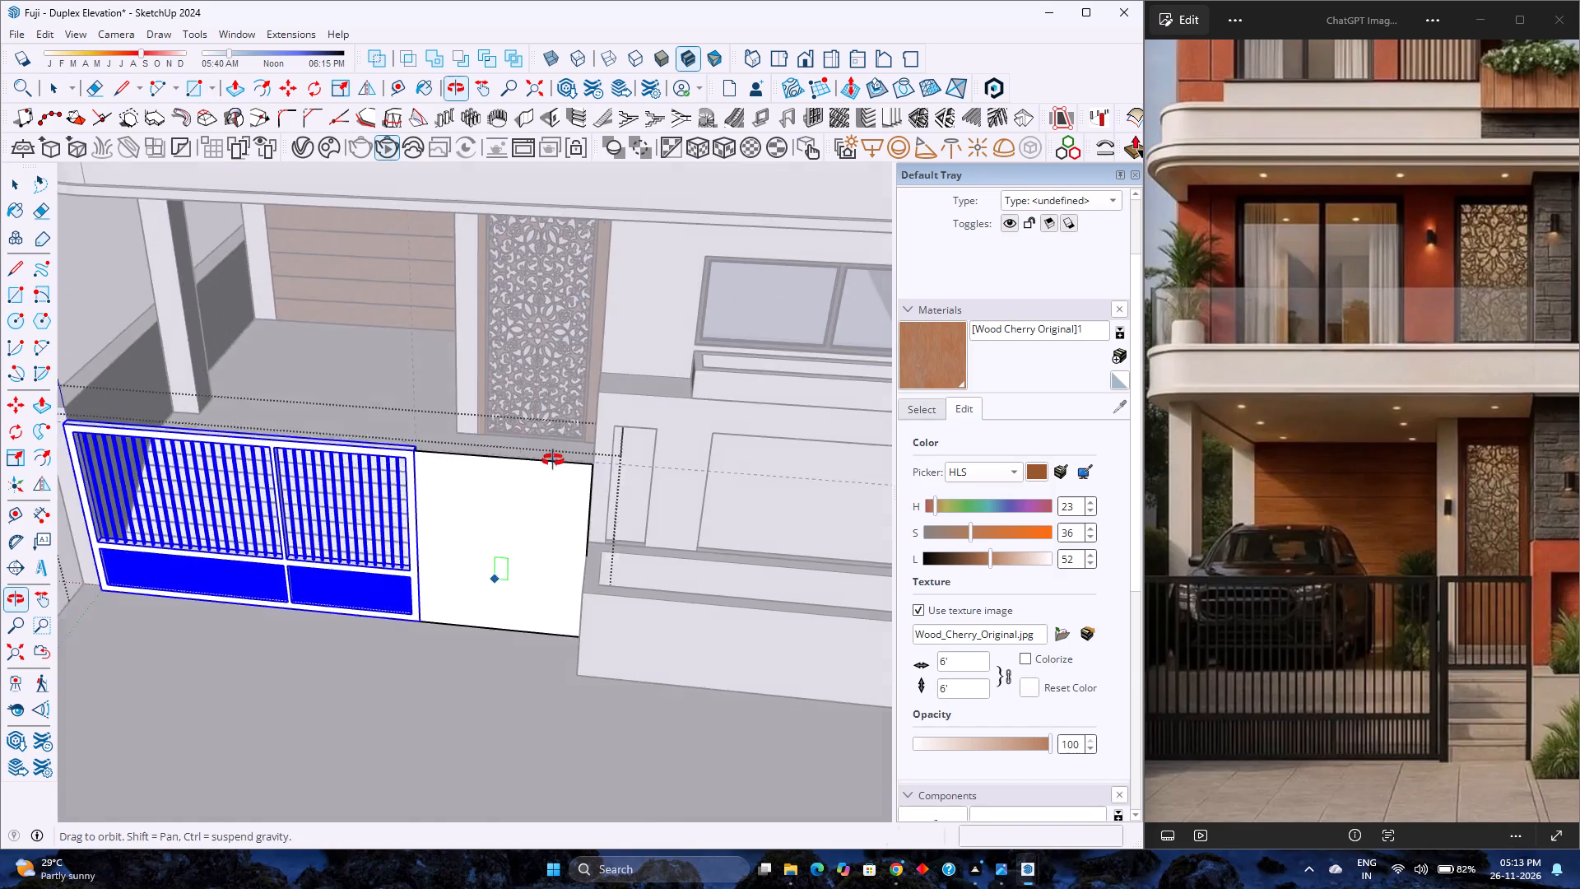
{"action": "middle_click_drag", "start_coordinate": [553, 460], "coordinate": [584, 407]}
{"action": "key", "text": "space"}
{"action": "left_click", "coordinate": [492, 481]}
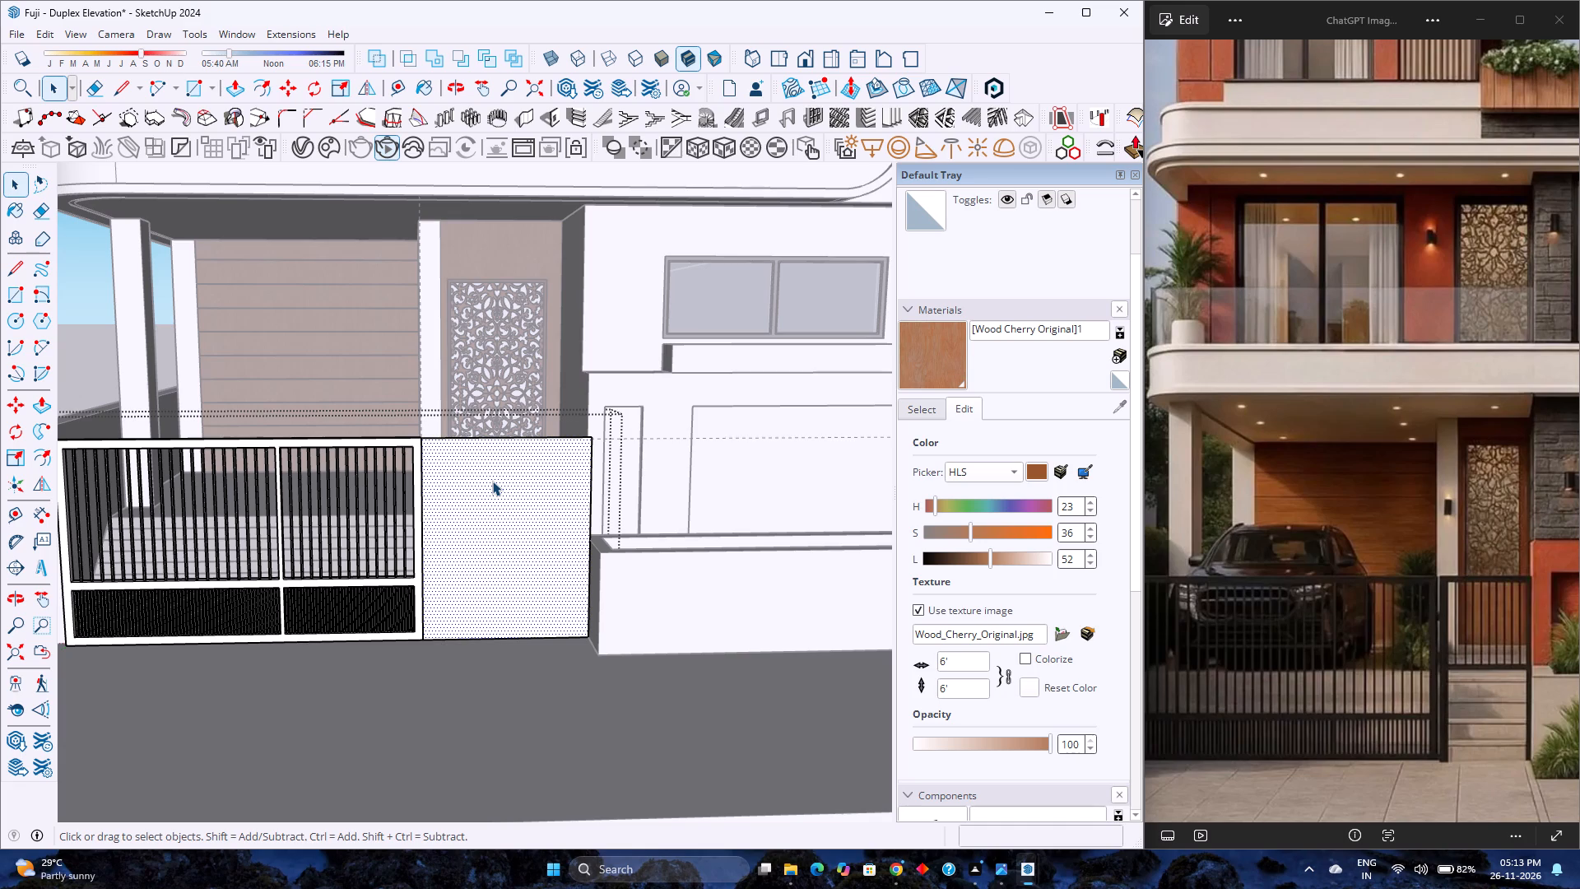
{"action": "scroll", "coordinate": [500, 463], "scroll_direction": "down", "scroll_amount": 6}
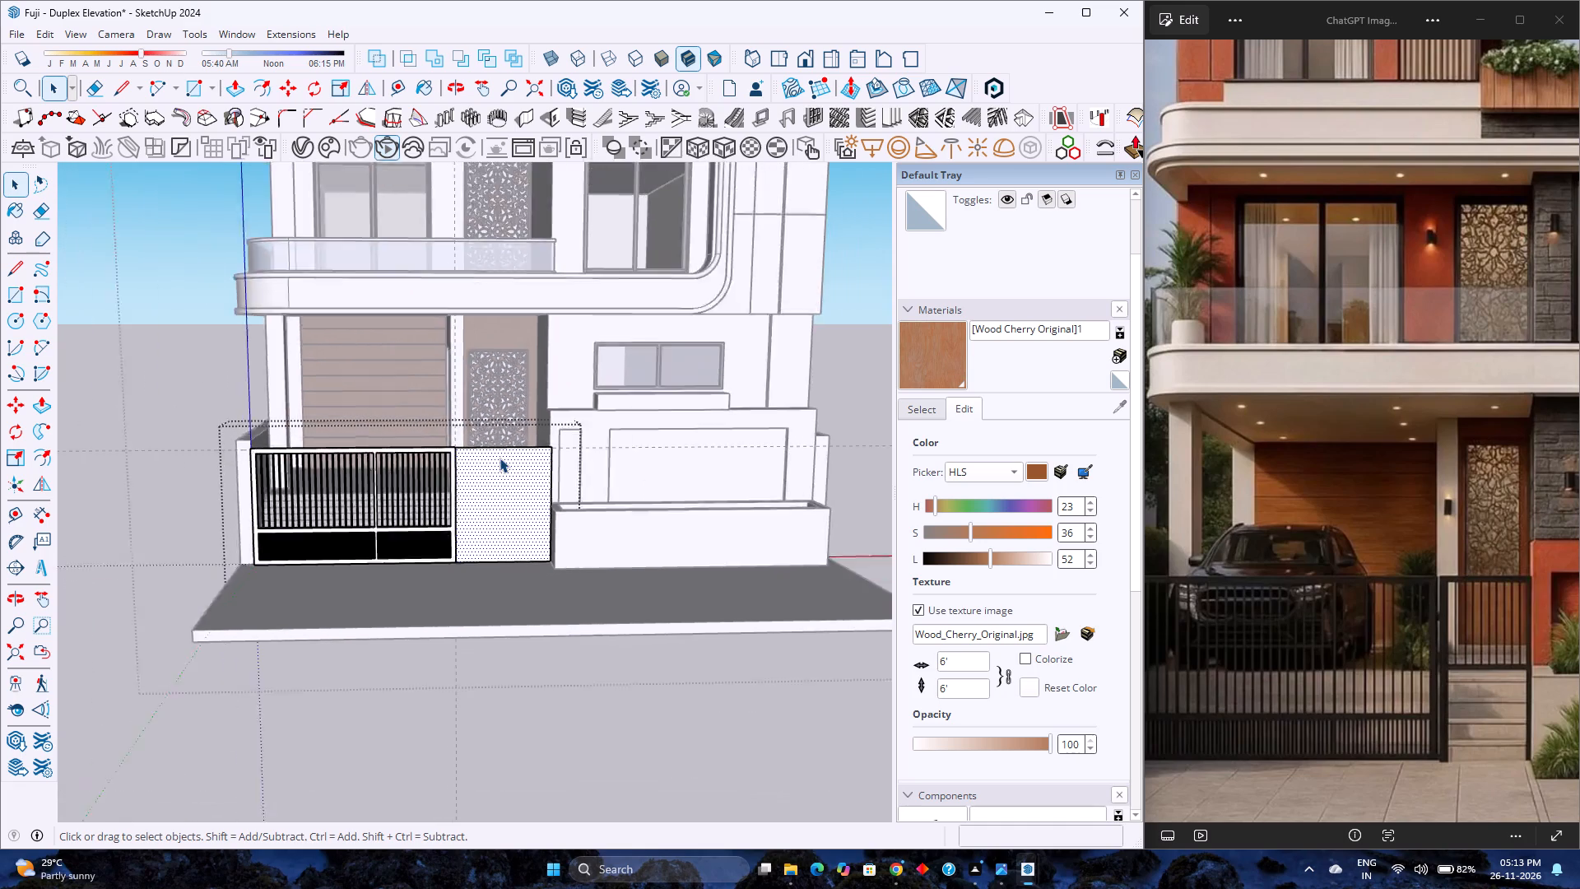
{"action": "scroll", "coordinate": [500, 458], "scroll_direction": "down", "scroll_amount": 11}
{"action": "left_click", "coordinate": [647, 682]}
Delete all the construction guides from the model.
{"action": "scroll", "coordinate": [633, 621], "scroll_direction": "up", "scroll_amount": 4}
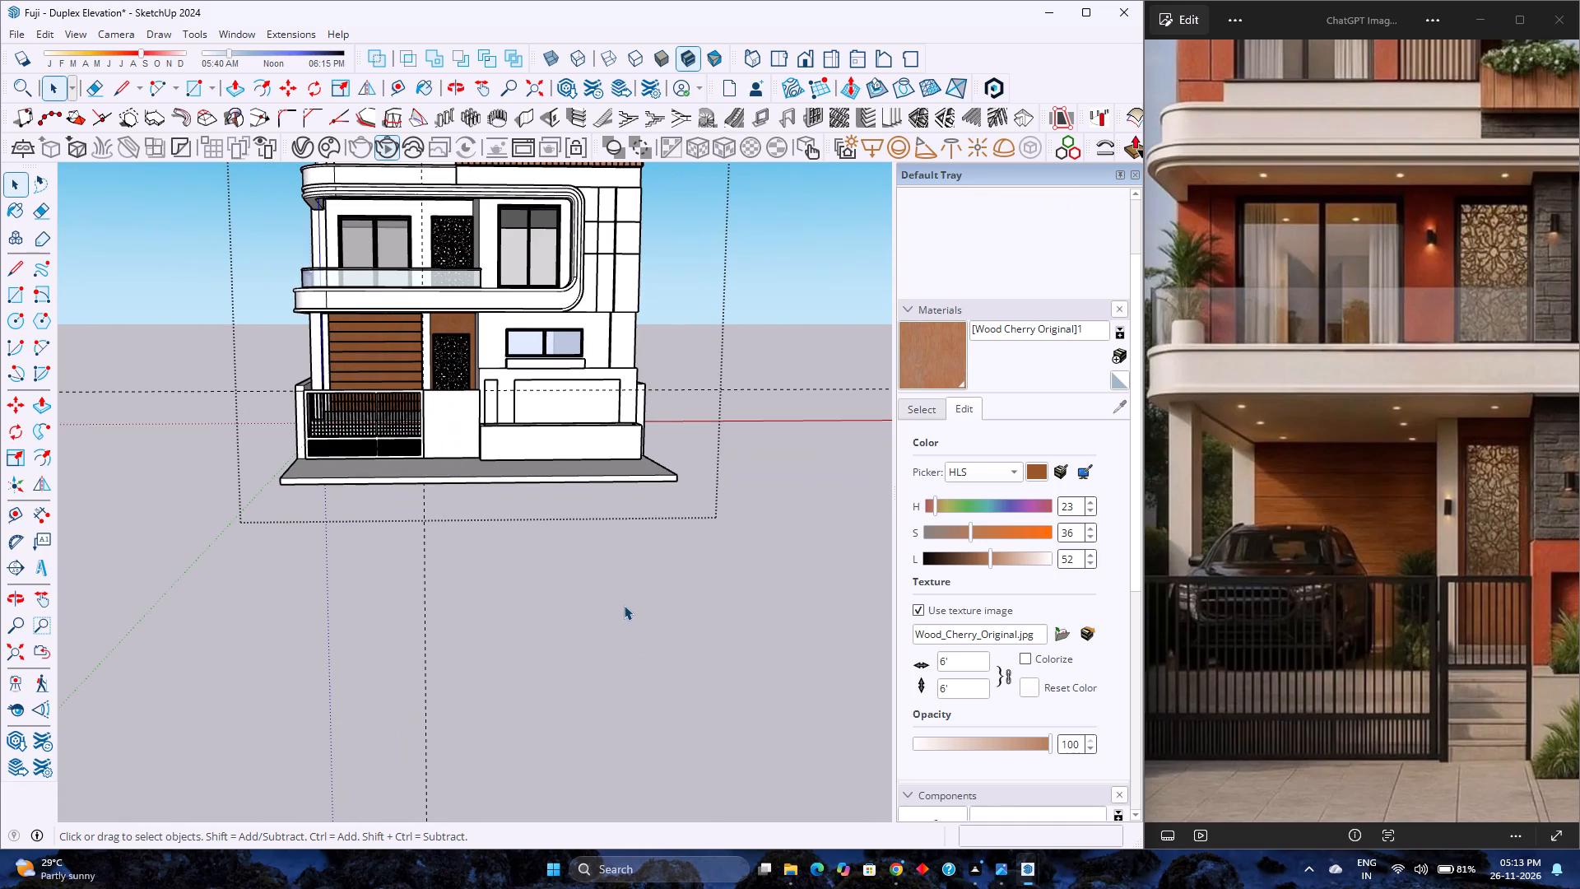
{"action": "left_click", "coordinate": [44, 30]}
{"action": "right_click_drag", "start_coordinate": [131, 159], "coordinate": [137, 168]}
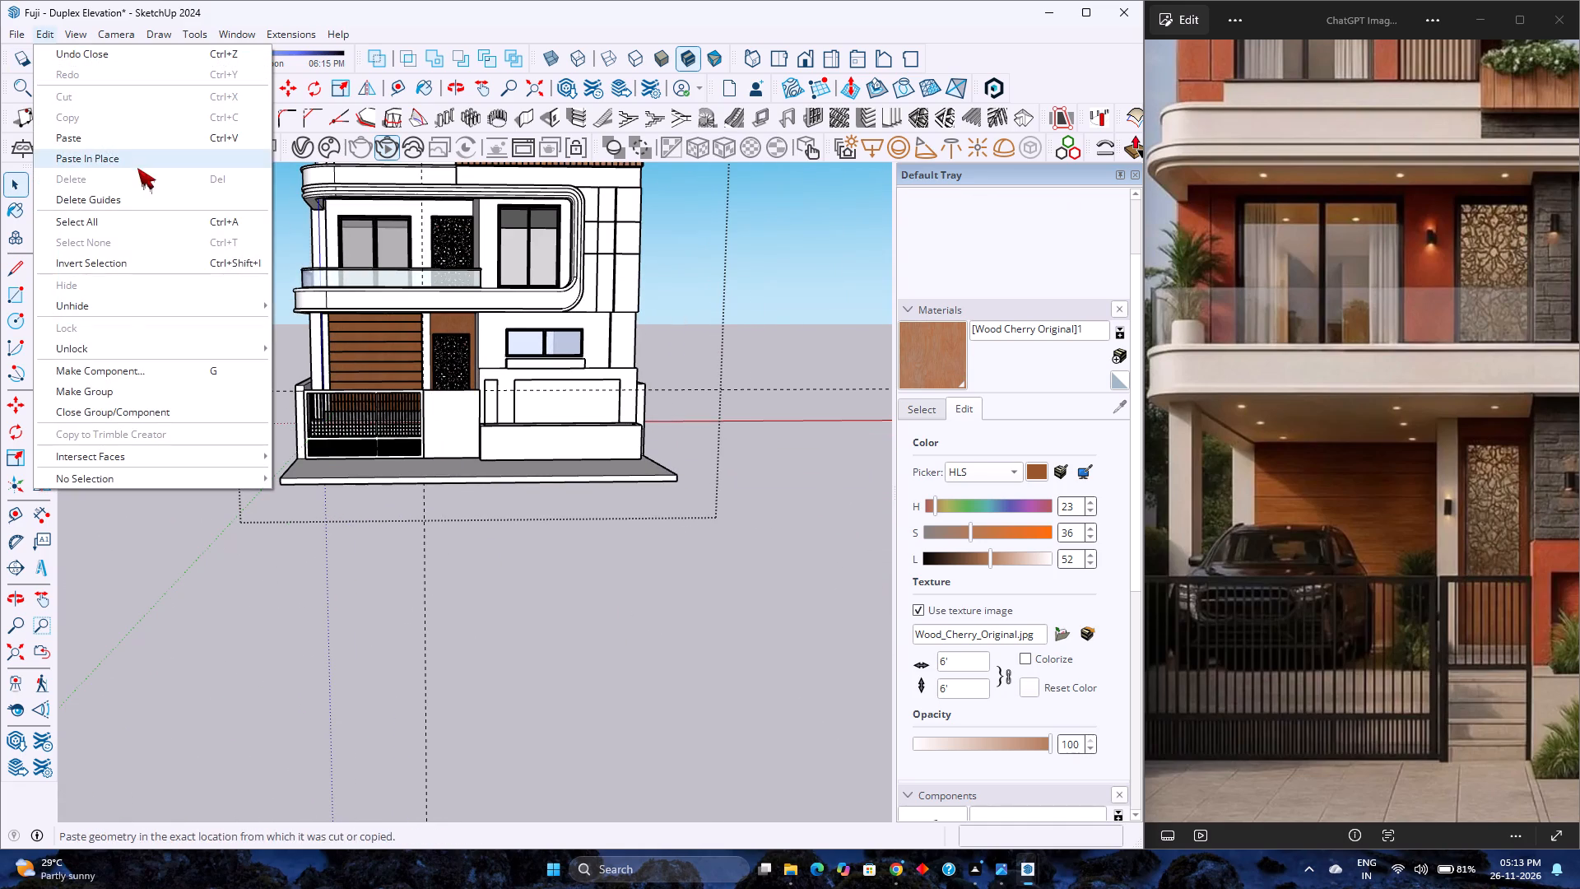
{"action": "left_click", "coordinate": [146, 196]}
Save the model with the whole elevation in view.
{"action": "scroll", "coordinate": [438, 576], "scroll_direction": "down", "scroll_amount": 10}
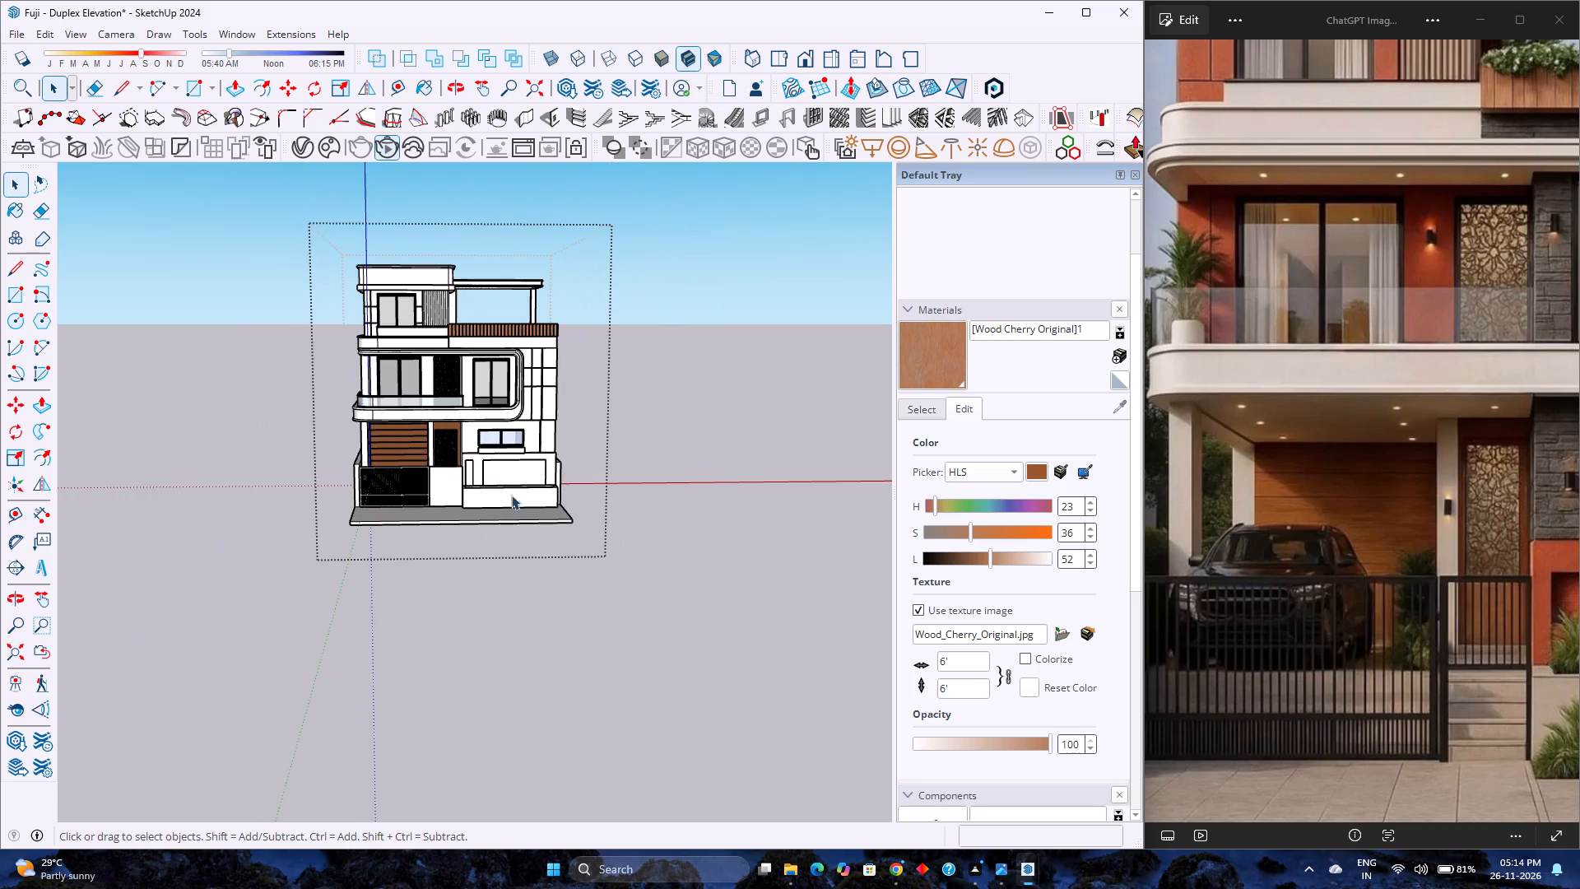
{"action": "scroll", "coordinate": [614, 395], "scroll_direction": "up", "scroll_amount": 3}
{"action": "key", "text": "ctrl+s"}
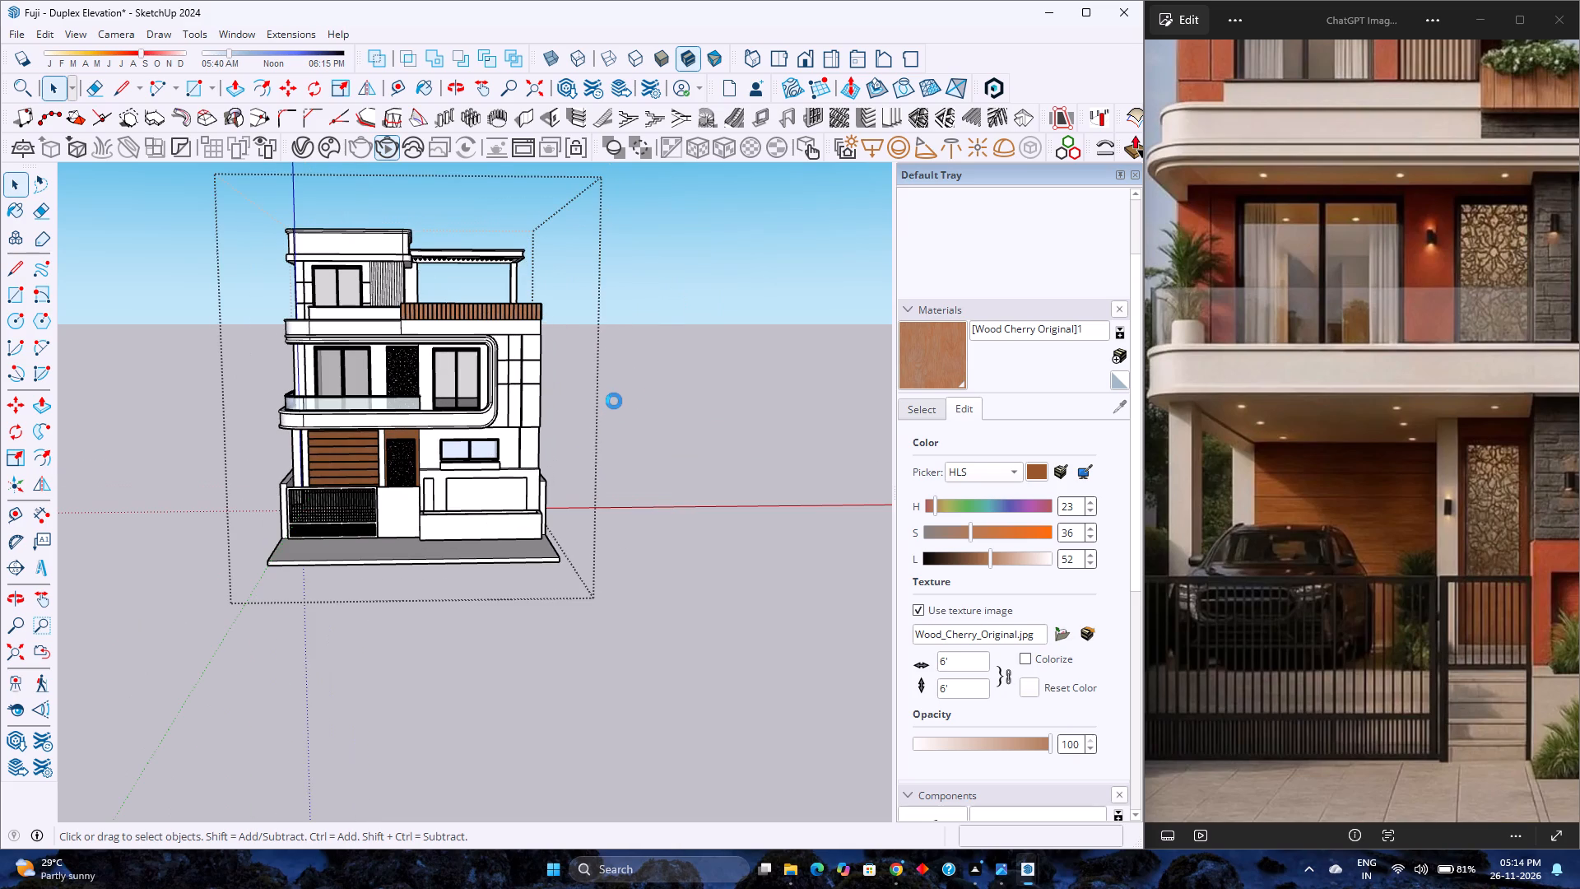
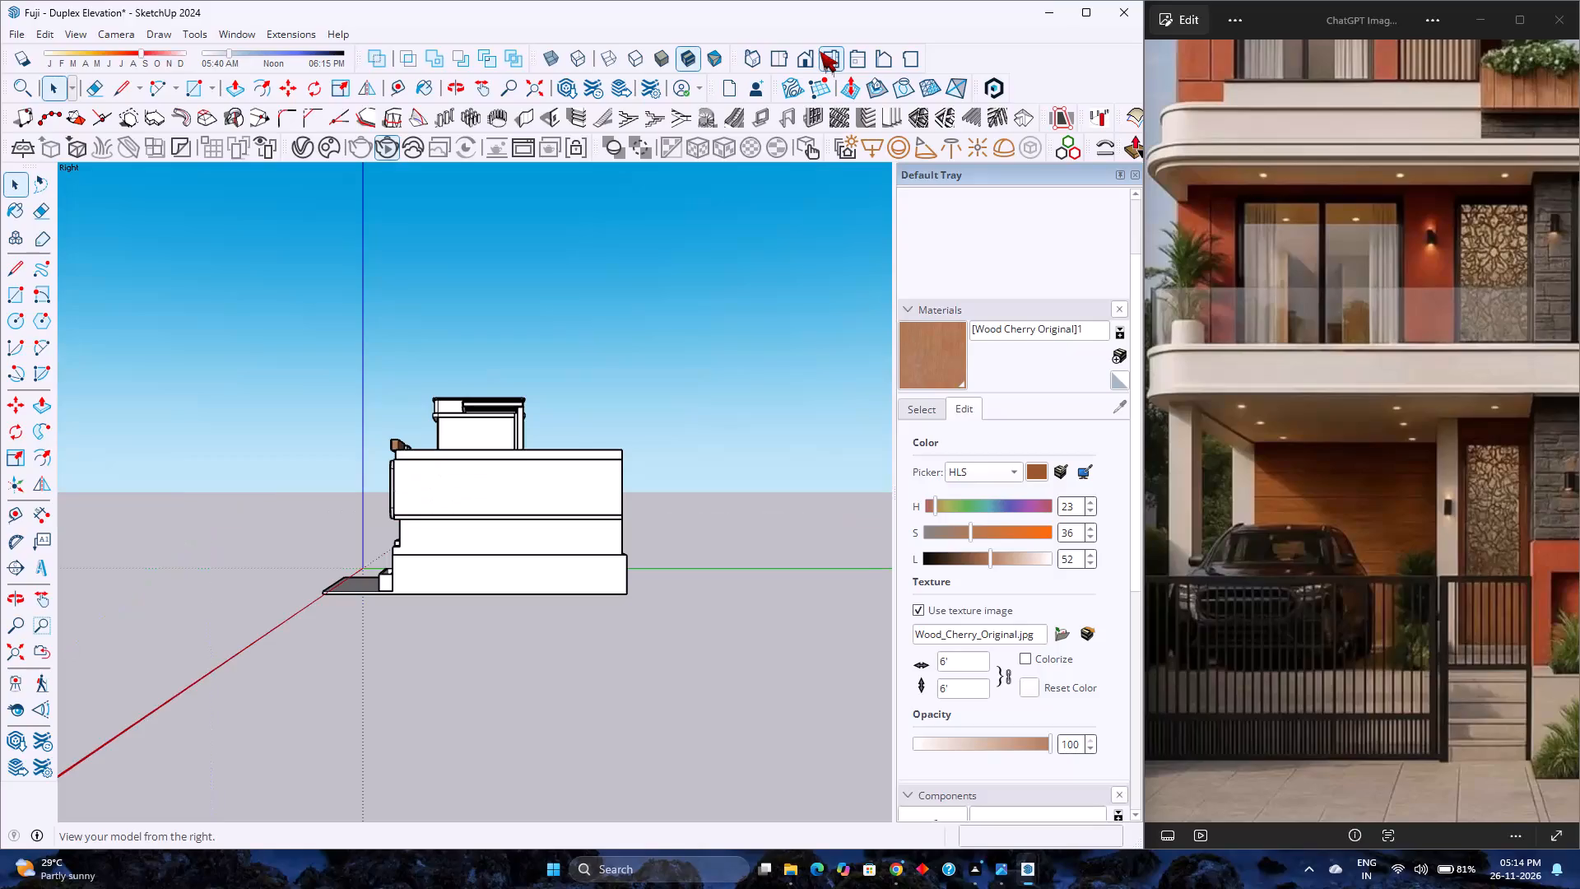
Inspect the whole duplex elevation from the standard front view.
{"action": "left_click", "coordinate": [805, 60]}
{"action": "left_click", "coordinate": [834, 60]}
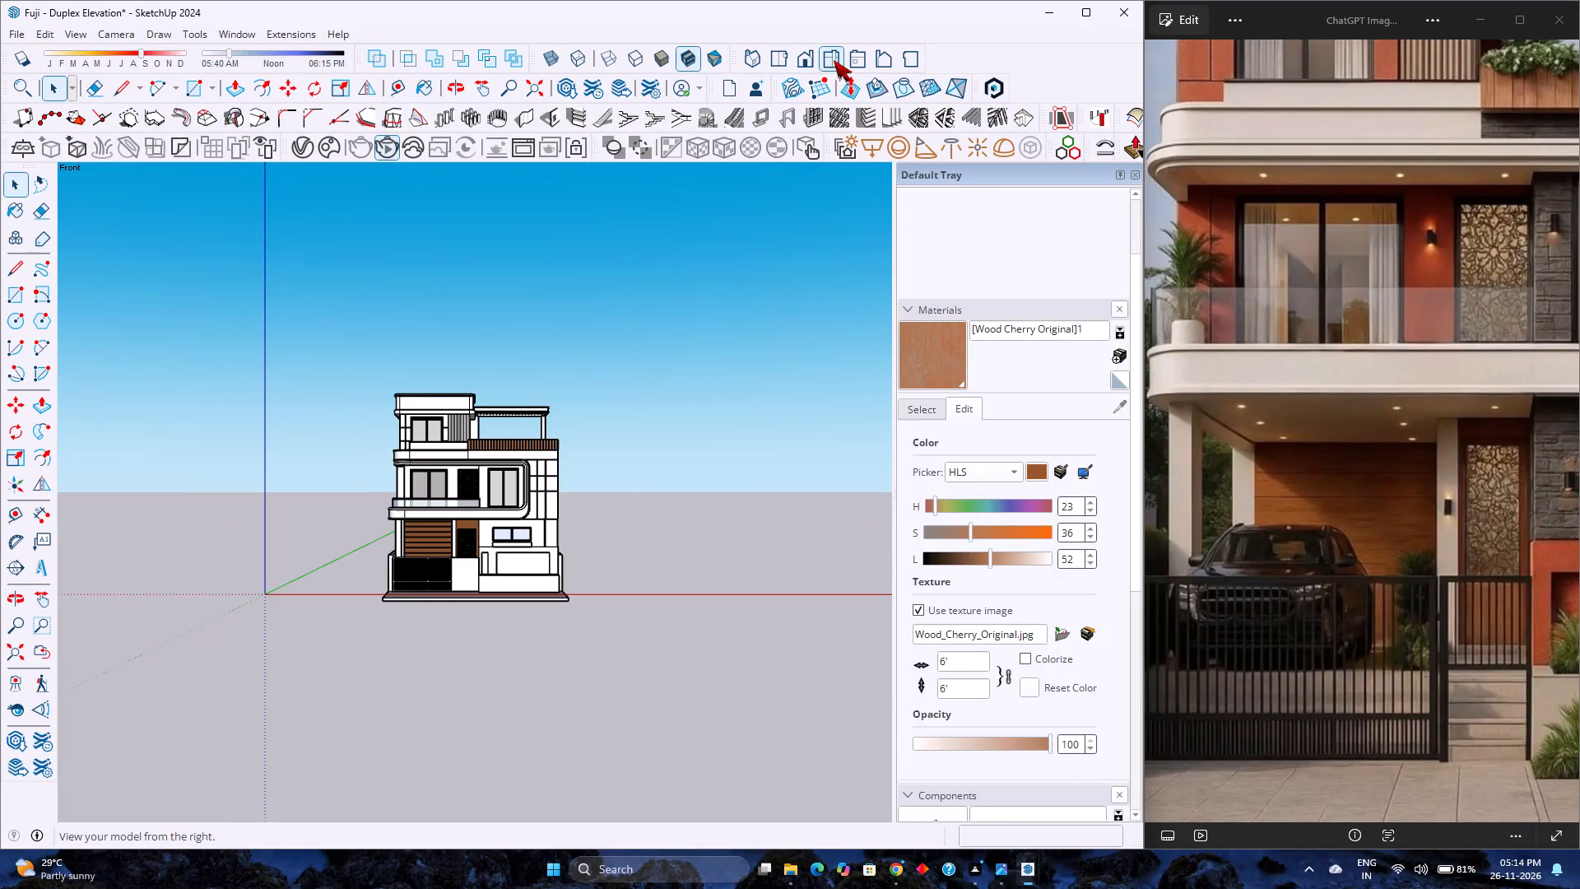
{"action": "left_click", "coordinate": [808, 65]}
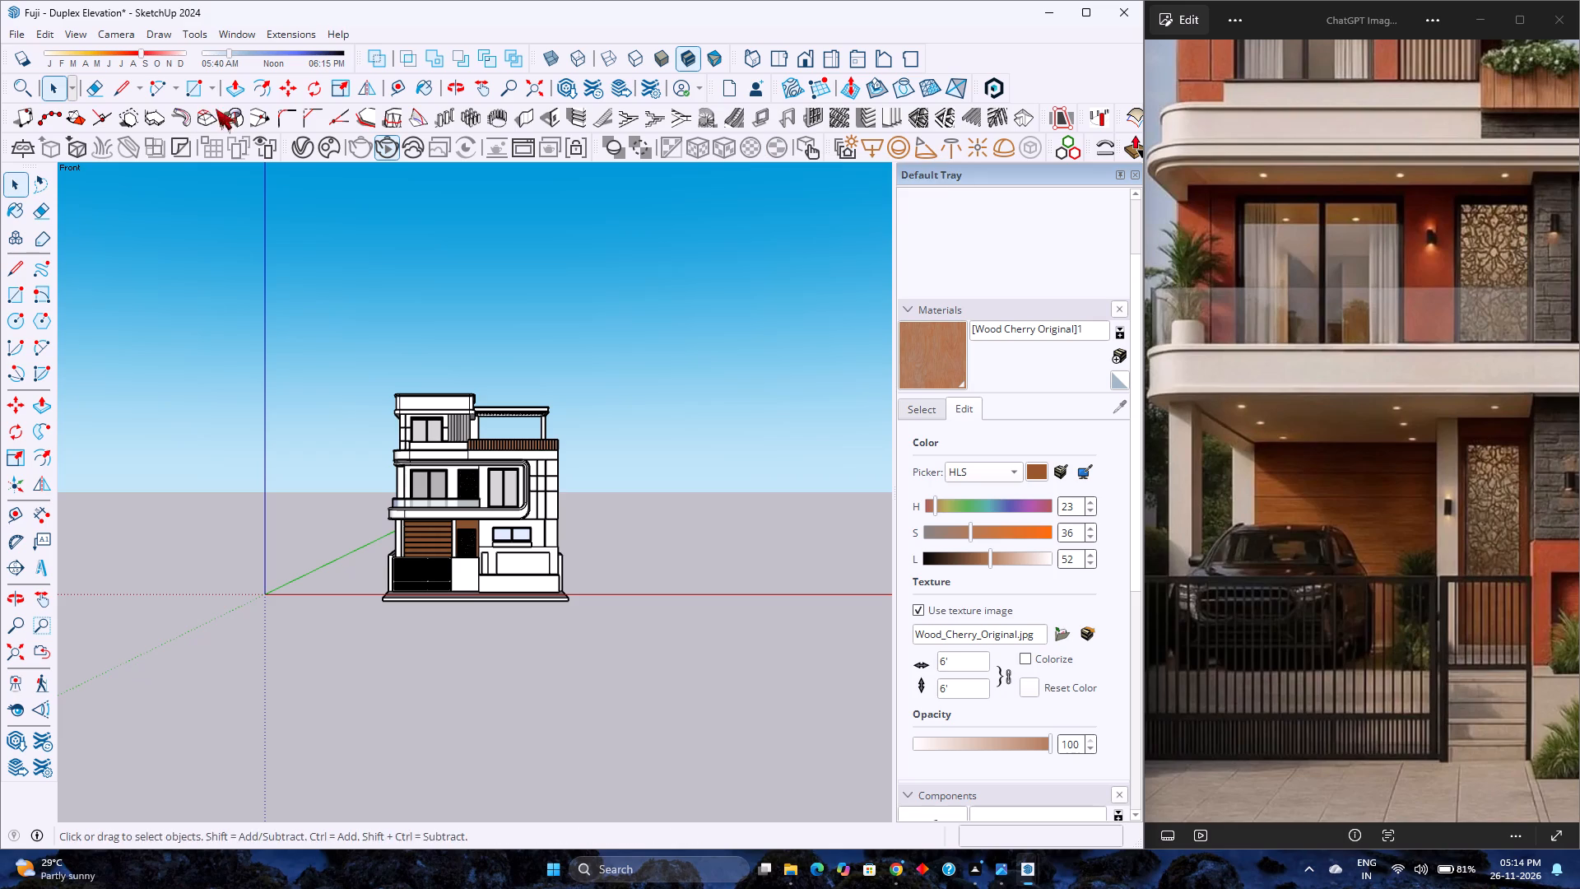
{"action": "scroll", "coordinate": [407, 522], "scroll_direction": "up", "scroll_amount": 3}
{"action": "scroll", "coordinate": [411, 519], "scroll_direction": "down", "scroll_amount": 4}
{"action": "scroll", "coordinate": [411, 519], "scroll_direction": "up", "scroll_amount": 3}
{"action": "scroll", "coordinate": [411, 519], "scroll_direction": "down", "scroll_amount": 2}
{"action": "scroll", "coordinate": [411, 519], "scroll_direction": "up", "scroll_amount": 3}
{"action": "scroll", "coordinate": [411, 517], "scroll_direction": "down", "scroll_amount": 2}
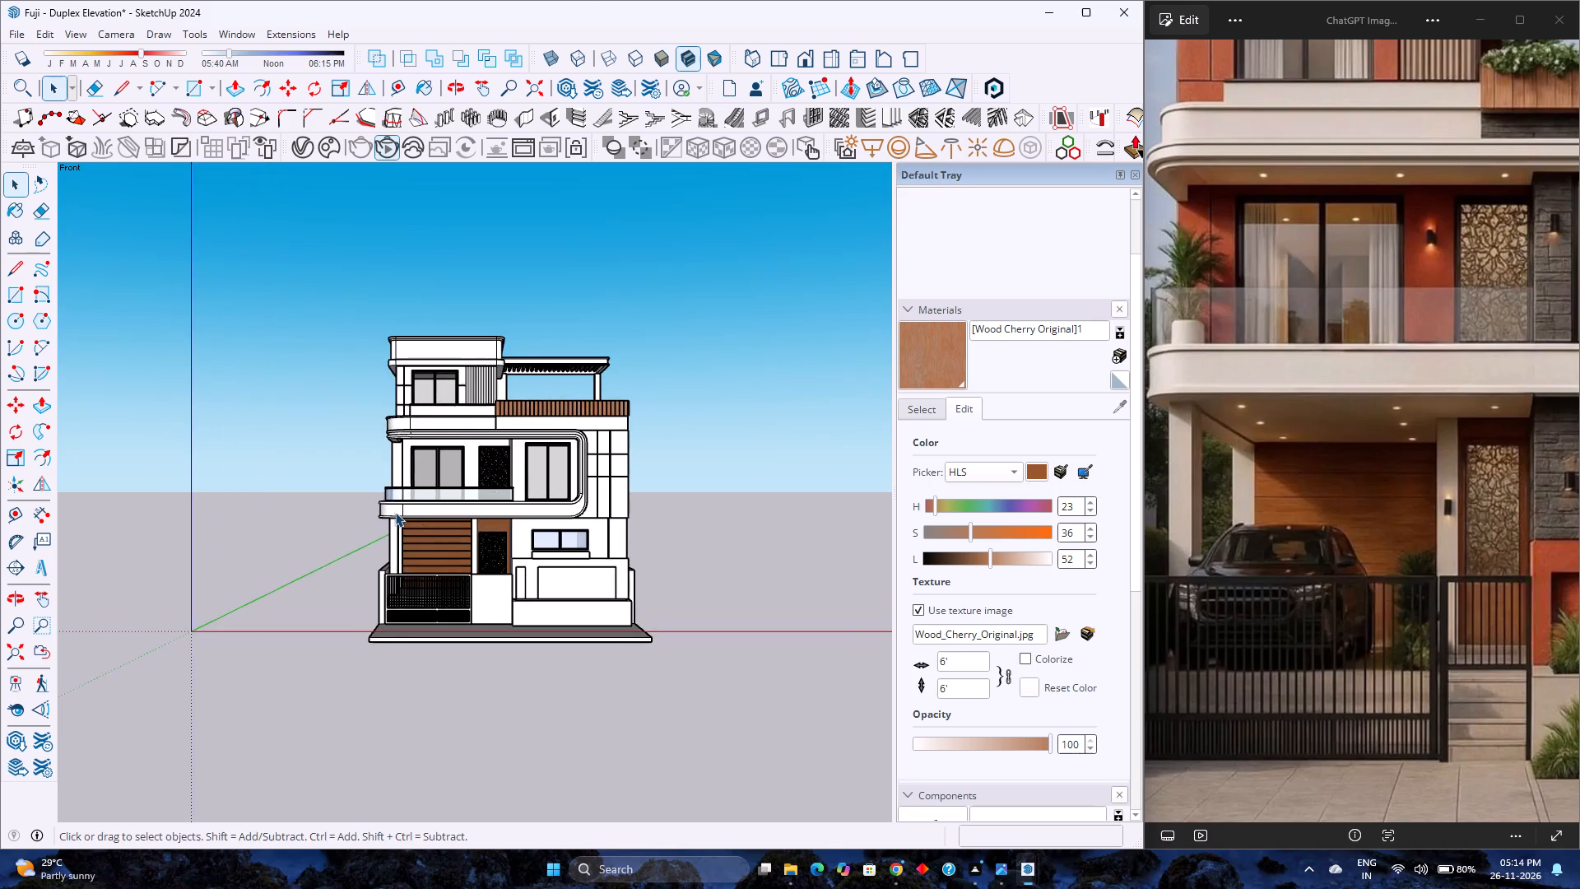
{"action": "scroll", "coordinate": [394, 512], "scroll_direction": "down", "scroll_amount": 8}
{"action": "scroll", "coordinate": [407, 519], "scroll_direction": "up", "scroll_amount": 1}
{"action": "scroll", "coordinate": [426, 503], "scroll_direction": "down", "scroll_amount": 3}
{"action": "scroll", "coordinate": [427, 502], "scroll_direction": "up", "scroll_amount": 4}
{"action": "scroll", "coordinate": [427, 502], "scroll_direction": "down", "scroll_amount": 5}
{"action": "scroll", "coordinate": [427, 502], "scroll_direction": "up", "scroll_amount": 5}
{"action": "scroll", "coordinate": [427, 502], "scroll_direction": "down", "scroll_amount": 5}
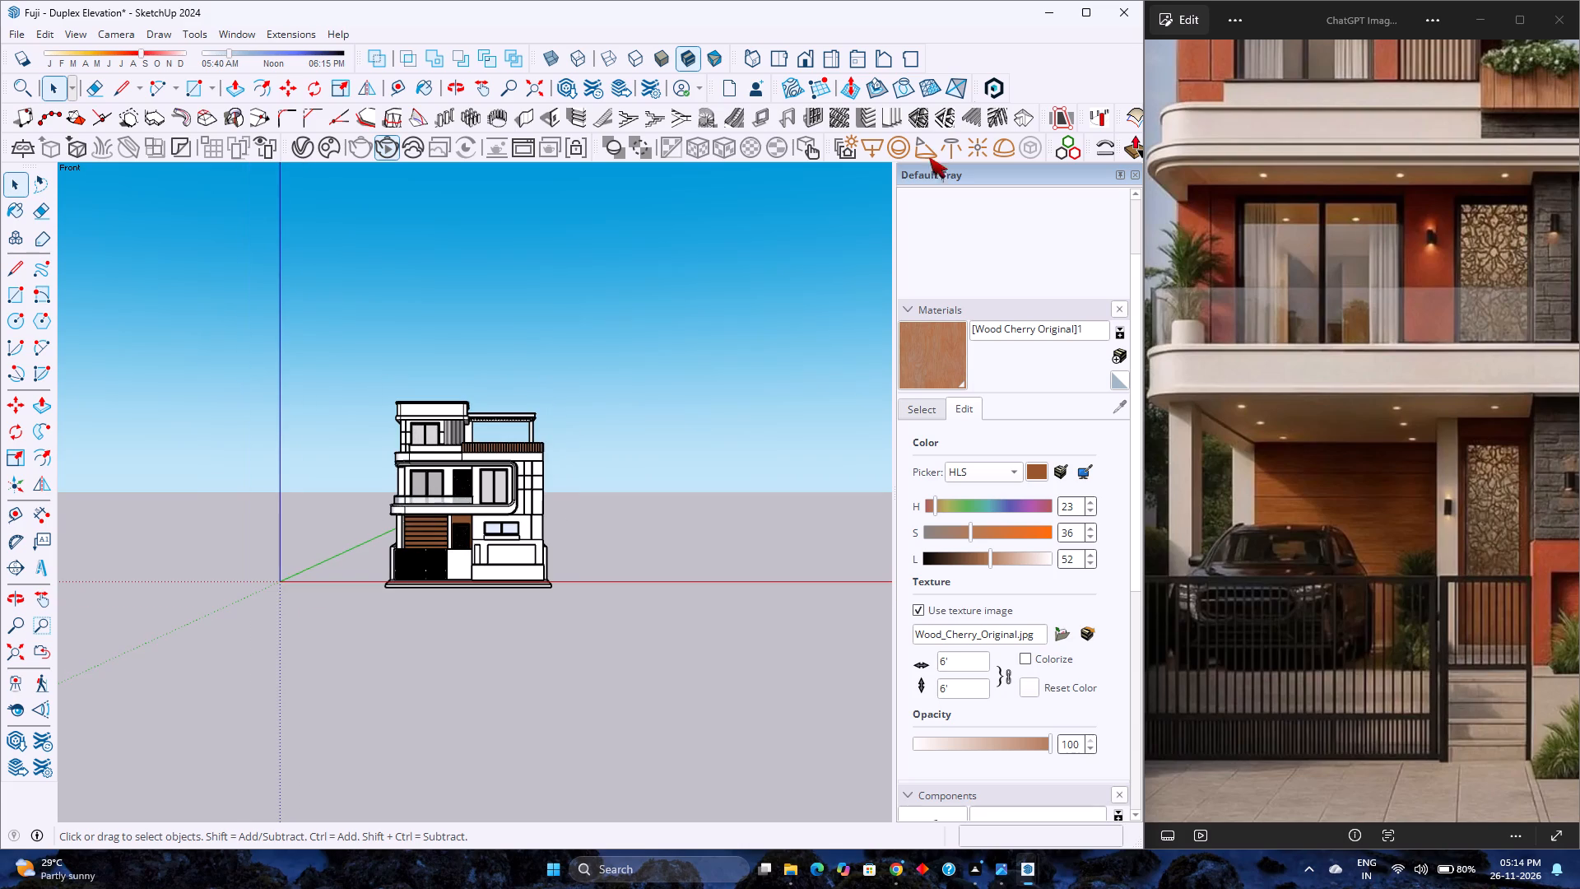
{"action": "left_click", "coordinate": [802, 59]}
{"action": "scroll", "coordinate": [482, 460], "scroll_direction": "up", "scroll_amount": 4}
{"action": "scroll", "coordinate": [482, 460], "scroll_direction": "down", "scroll_amount": 5}
{"action": "scroll", "coordinate": [482, 460], "scroll_direction": "up", "scroll_amount": 17}
{"action": "scroll", "coordinate": [452, 447], "scroll_direction": "down", "scroll_amount": 6}
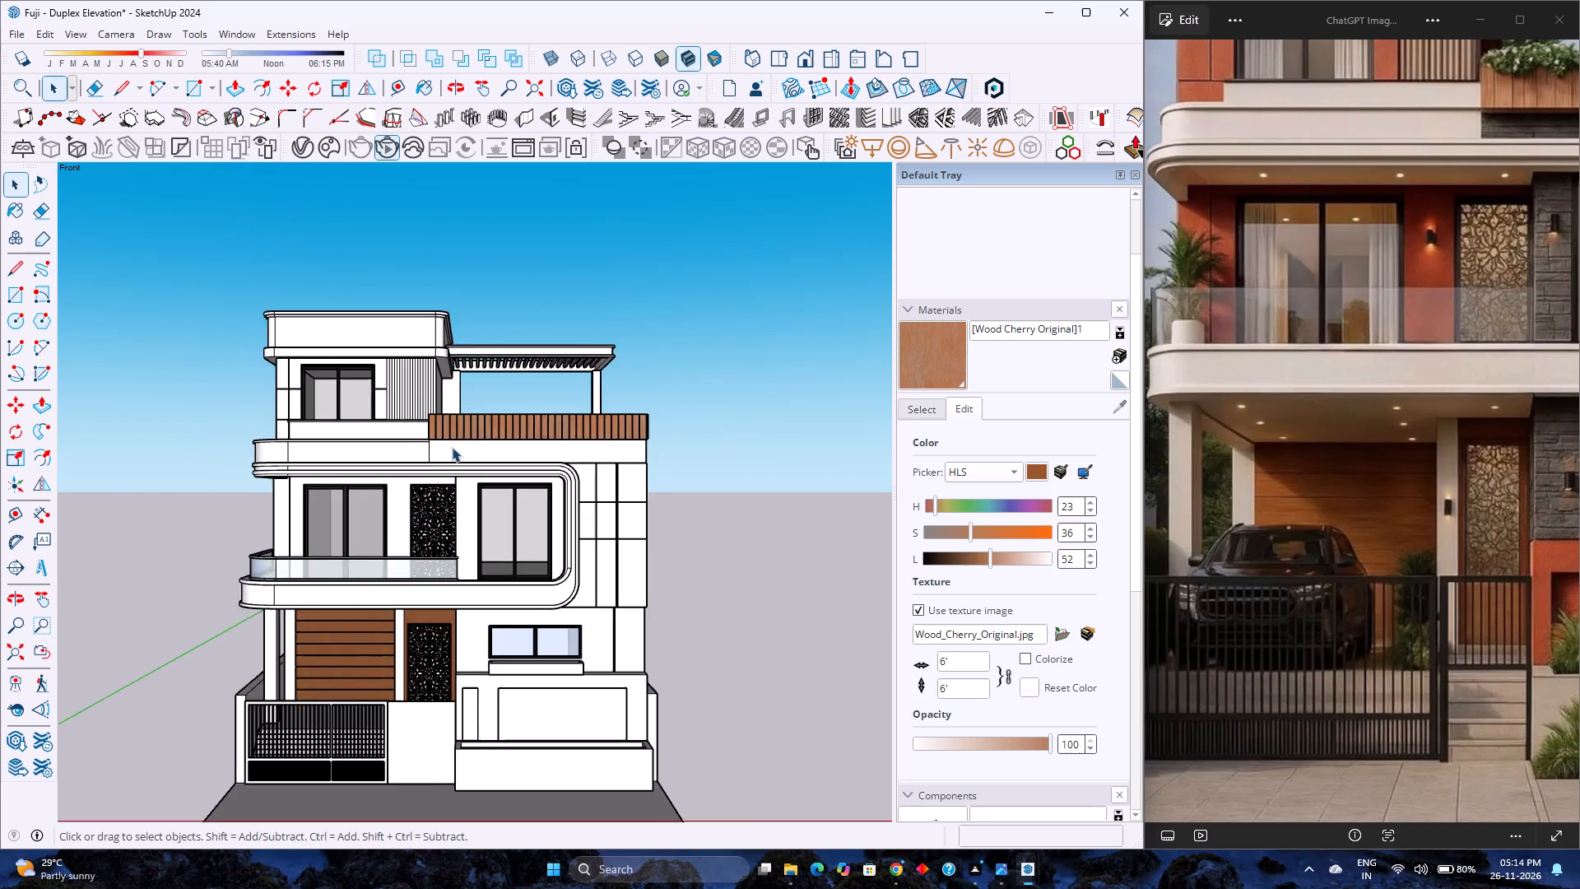
{"action": "scroll", "coordinate": [452, 447], "scroll_direction": "down", "scroll_amount": 2}
{"action": "left_click", "coordinate": [8, 646]}
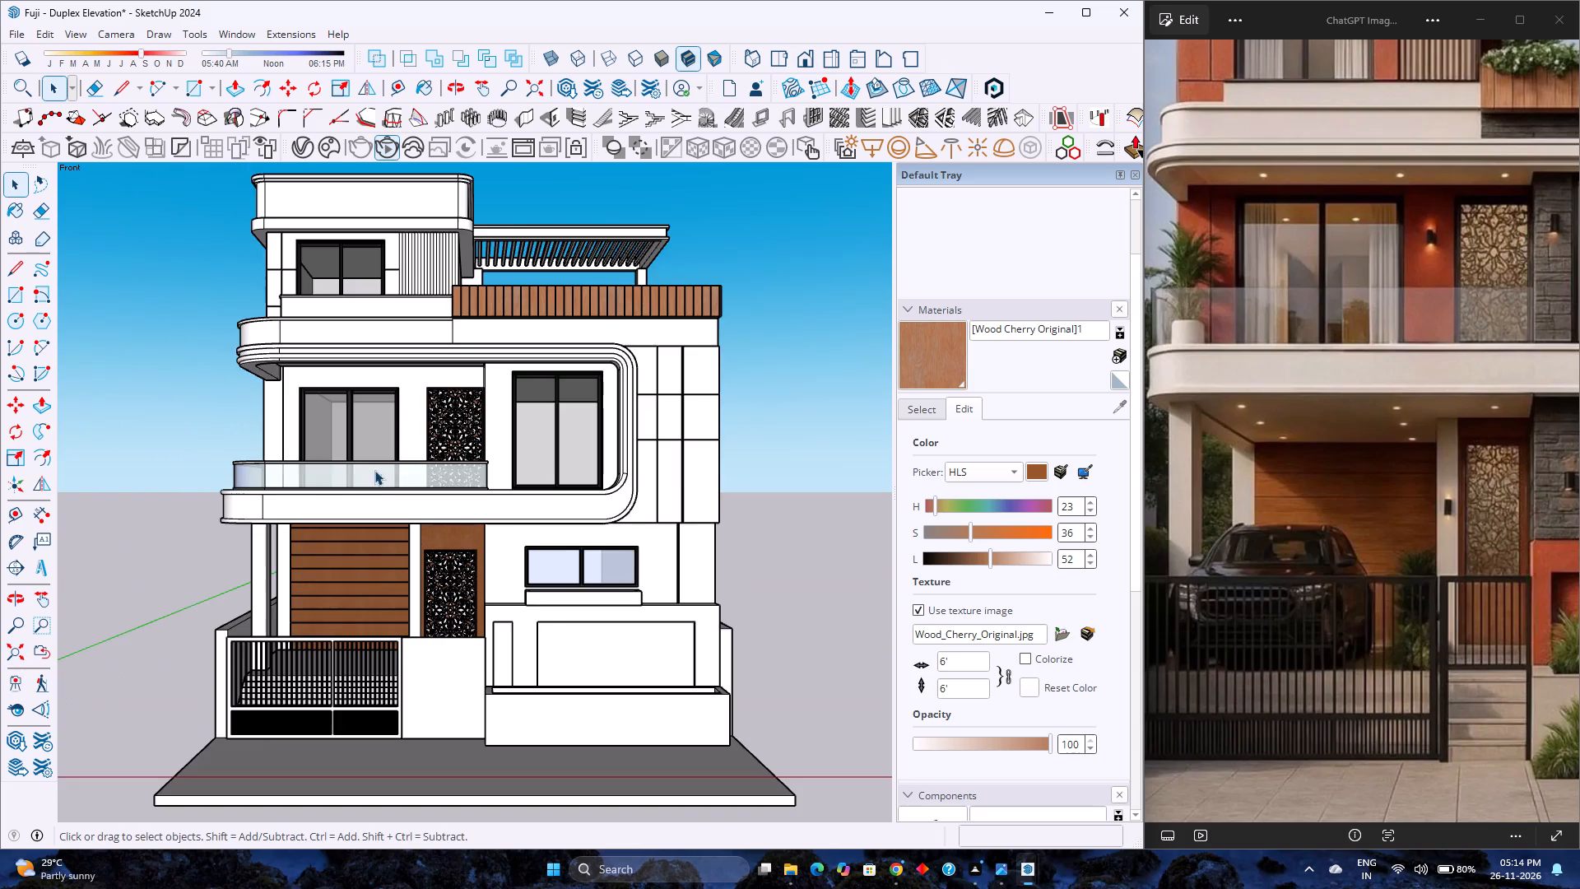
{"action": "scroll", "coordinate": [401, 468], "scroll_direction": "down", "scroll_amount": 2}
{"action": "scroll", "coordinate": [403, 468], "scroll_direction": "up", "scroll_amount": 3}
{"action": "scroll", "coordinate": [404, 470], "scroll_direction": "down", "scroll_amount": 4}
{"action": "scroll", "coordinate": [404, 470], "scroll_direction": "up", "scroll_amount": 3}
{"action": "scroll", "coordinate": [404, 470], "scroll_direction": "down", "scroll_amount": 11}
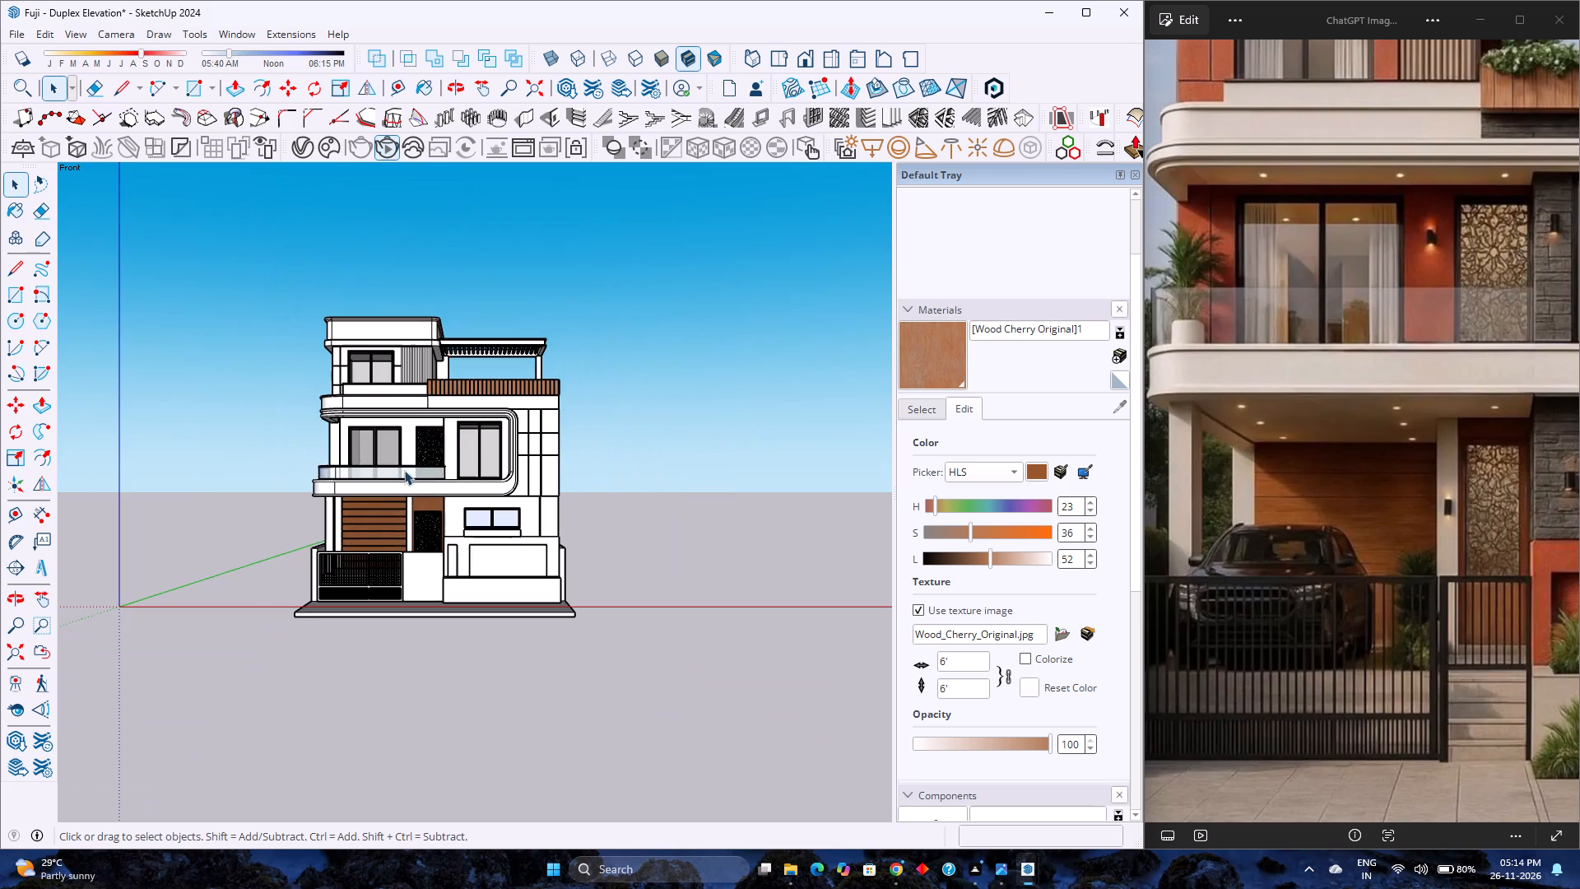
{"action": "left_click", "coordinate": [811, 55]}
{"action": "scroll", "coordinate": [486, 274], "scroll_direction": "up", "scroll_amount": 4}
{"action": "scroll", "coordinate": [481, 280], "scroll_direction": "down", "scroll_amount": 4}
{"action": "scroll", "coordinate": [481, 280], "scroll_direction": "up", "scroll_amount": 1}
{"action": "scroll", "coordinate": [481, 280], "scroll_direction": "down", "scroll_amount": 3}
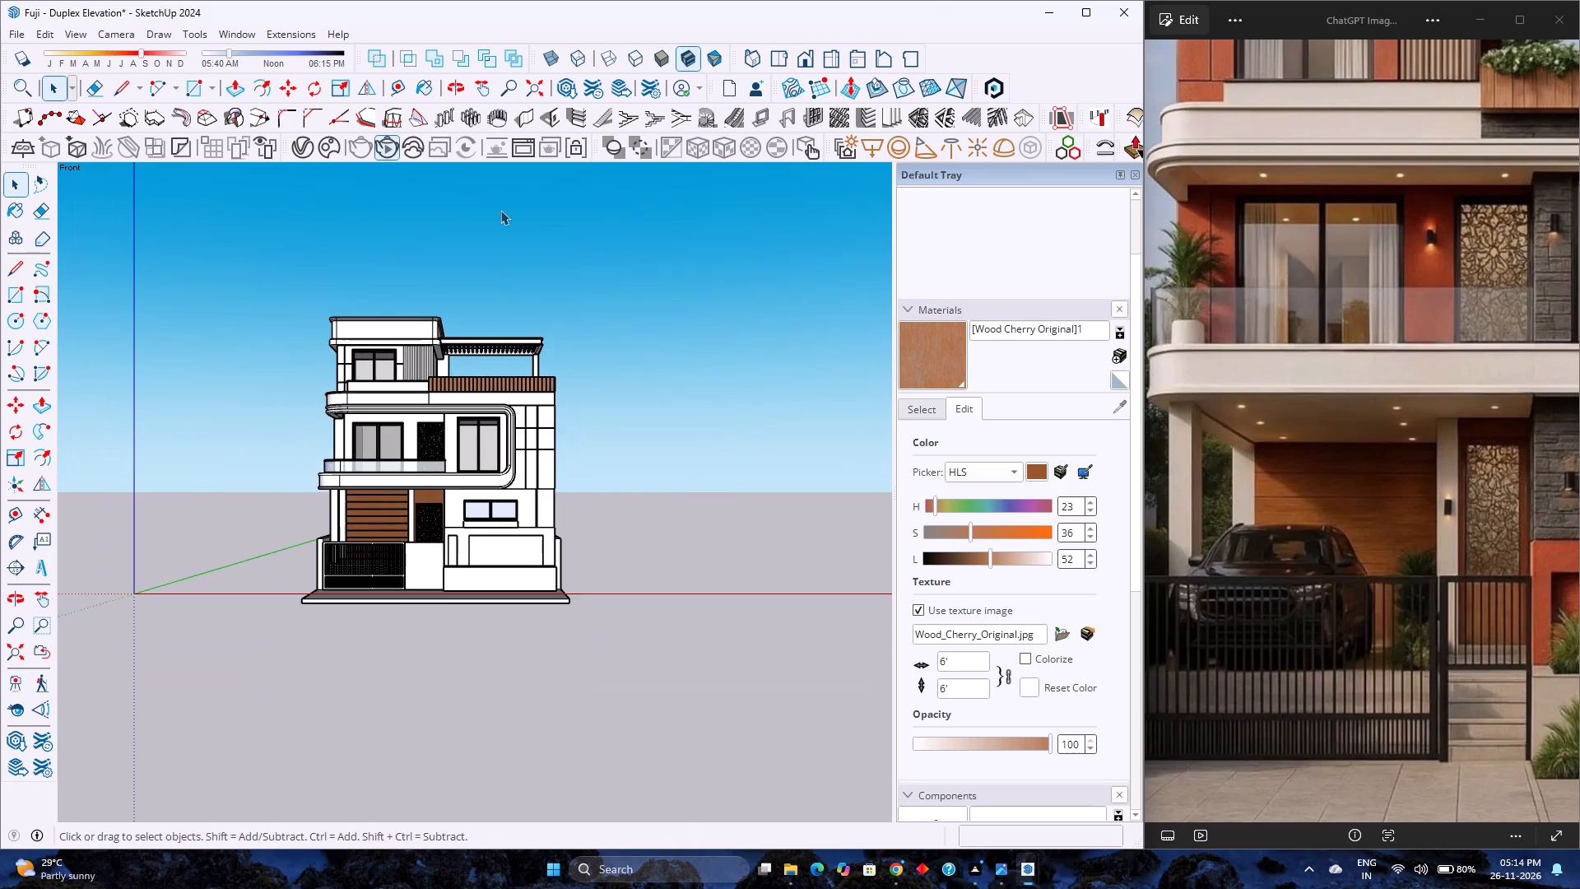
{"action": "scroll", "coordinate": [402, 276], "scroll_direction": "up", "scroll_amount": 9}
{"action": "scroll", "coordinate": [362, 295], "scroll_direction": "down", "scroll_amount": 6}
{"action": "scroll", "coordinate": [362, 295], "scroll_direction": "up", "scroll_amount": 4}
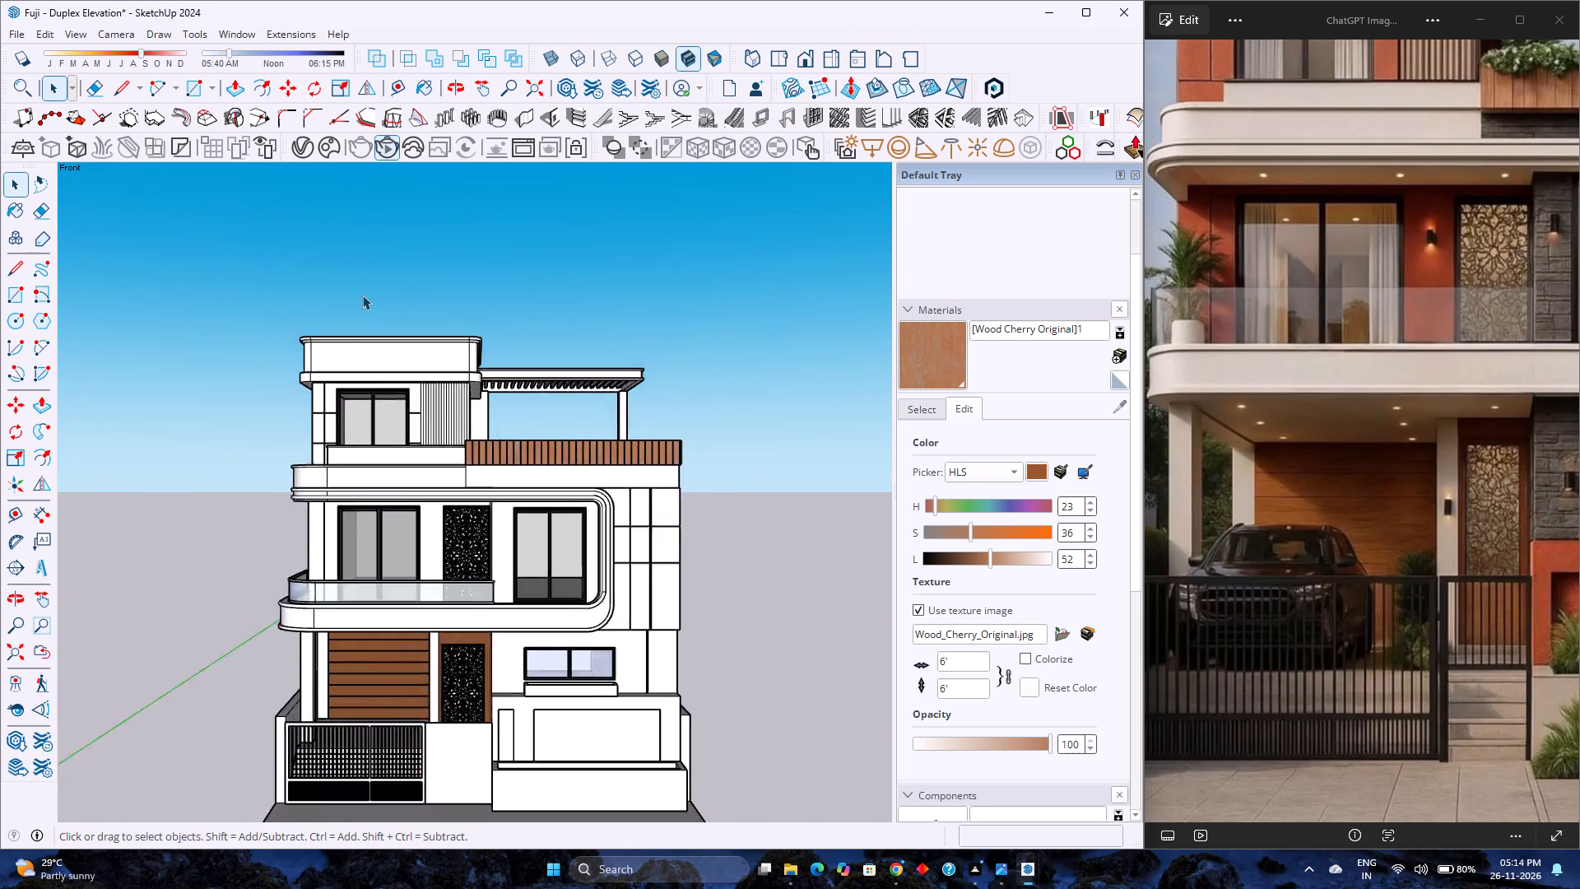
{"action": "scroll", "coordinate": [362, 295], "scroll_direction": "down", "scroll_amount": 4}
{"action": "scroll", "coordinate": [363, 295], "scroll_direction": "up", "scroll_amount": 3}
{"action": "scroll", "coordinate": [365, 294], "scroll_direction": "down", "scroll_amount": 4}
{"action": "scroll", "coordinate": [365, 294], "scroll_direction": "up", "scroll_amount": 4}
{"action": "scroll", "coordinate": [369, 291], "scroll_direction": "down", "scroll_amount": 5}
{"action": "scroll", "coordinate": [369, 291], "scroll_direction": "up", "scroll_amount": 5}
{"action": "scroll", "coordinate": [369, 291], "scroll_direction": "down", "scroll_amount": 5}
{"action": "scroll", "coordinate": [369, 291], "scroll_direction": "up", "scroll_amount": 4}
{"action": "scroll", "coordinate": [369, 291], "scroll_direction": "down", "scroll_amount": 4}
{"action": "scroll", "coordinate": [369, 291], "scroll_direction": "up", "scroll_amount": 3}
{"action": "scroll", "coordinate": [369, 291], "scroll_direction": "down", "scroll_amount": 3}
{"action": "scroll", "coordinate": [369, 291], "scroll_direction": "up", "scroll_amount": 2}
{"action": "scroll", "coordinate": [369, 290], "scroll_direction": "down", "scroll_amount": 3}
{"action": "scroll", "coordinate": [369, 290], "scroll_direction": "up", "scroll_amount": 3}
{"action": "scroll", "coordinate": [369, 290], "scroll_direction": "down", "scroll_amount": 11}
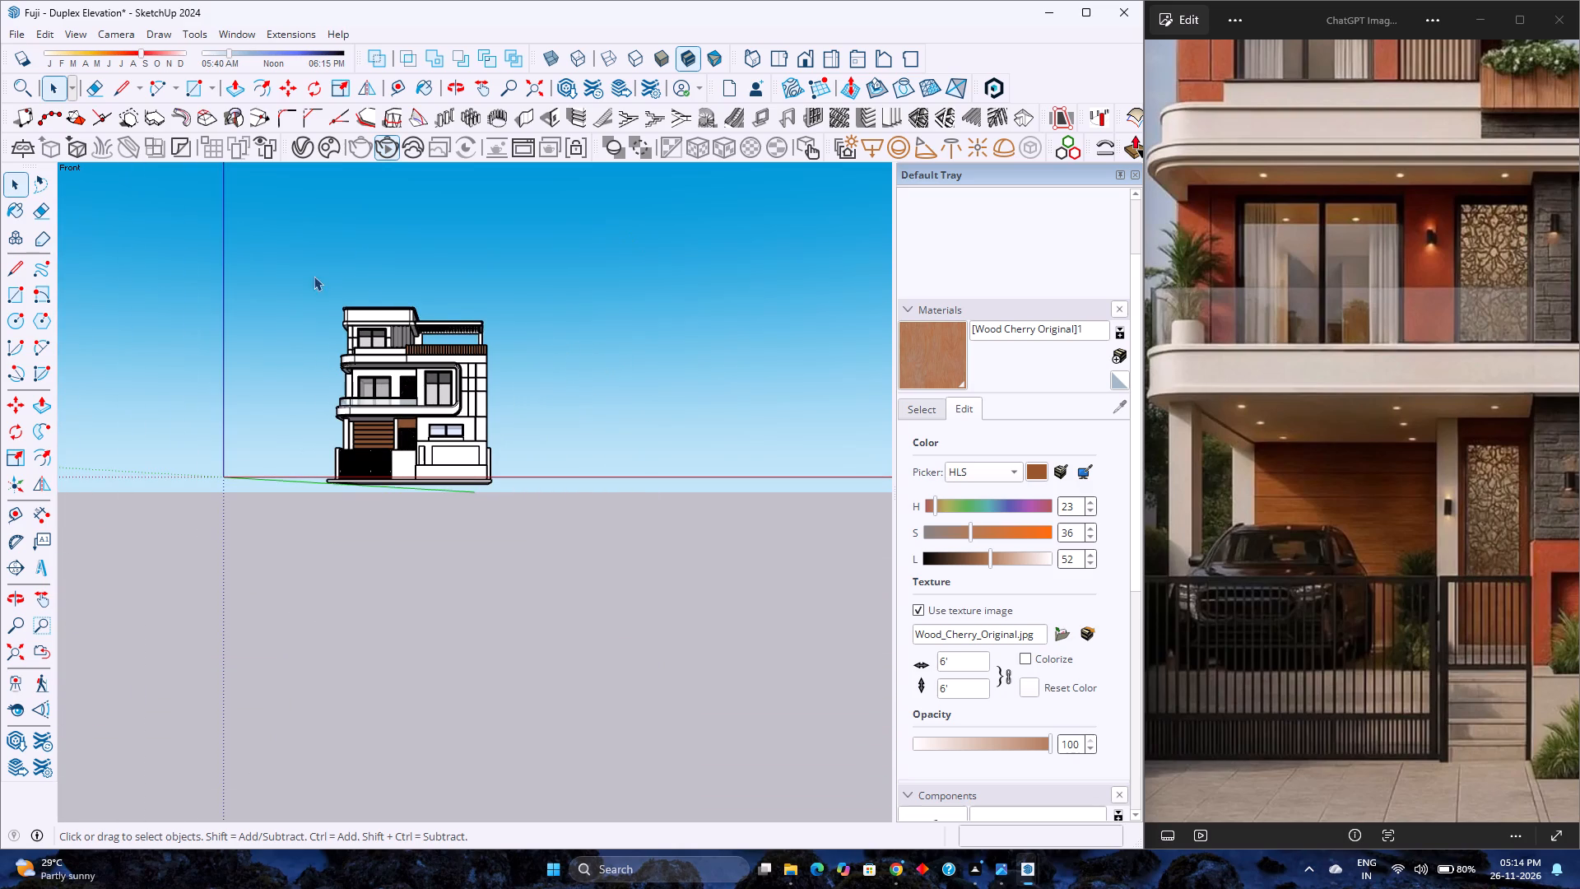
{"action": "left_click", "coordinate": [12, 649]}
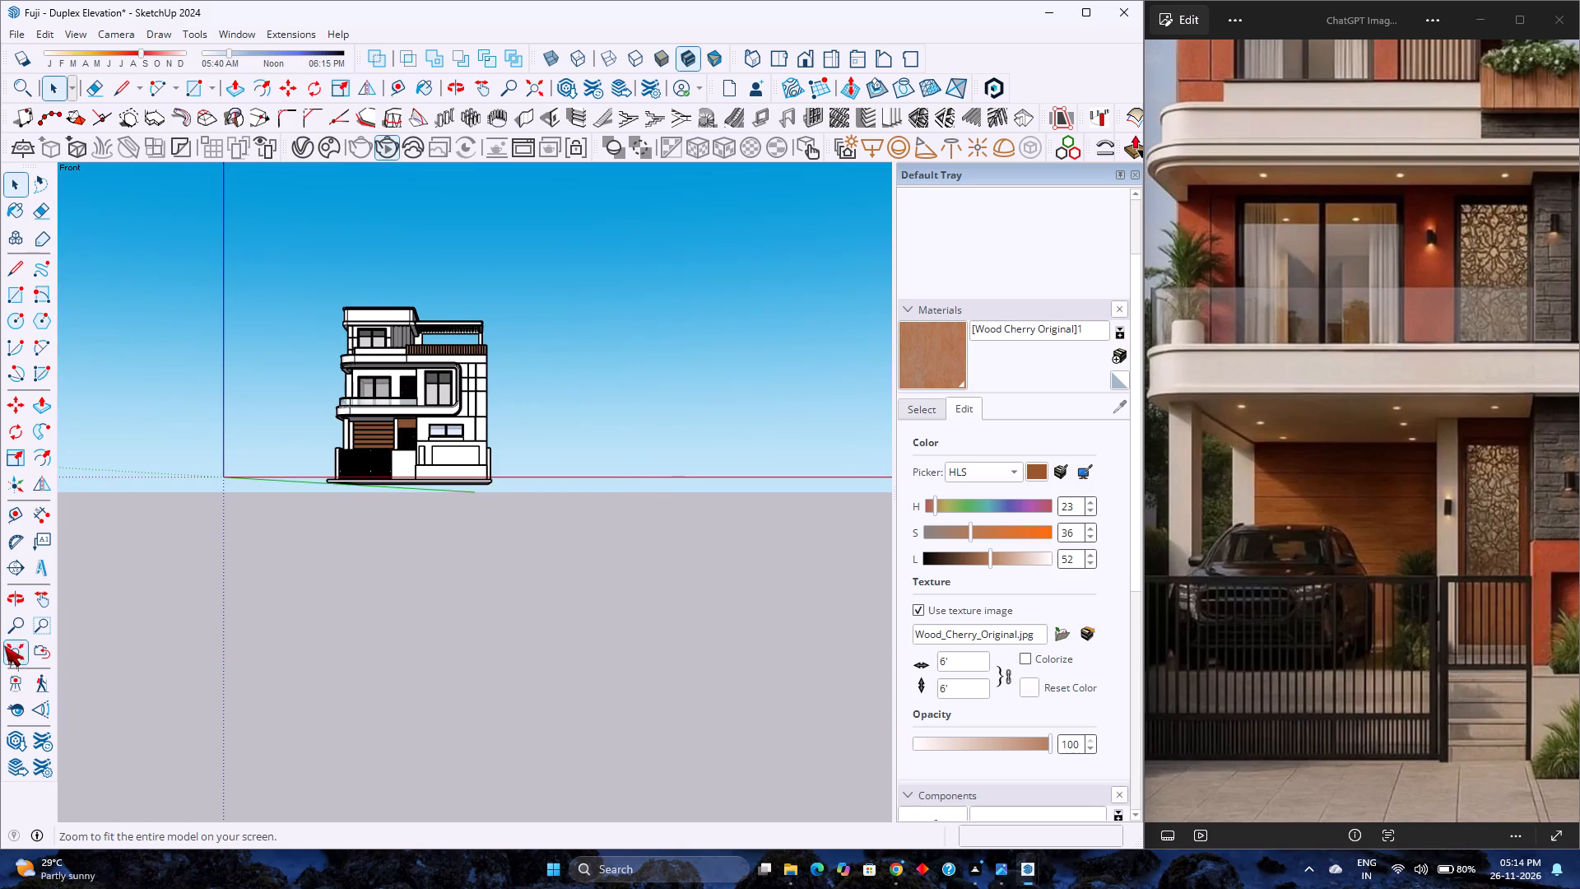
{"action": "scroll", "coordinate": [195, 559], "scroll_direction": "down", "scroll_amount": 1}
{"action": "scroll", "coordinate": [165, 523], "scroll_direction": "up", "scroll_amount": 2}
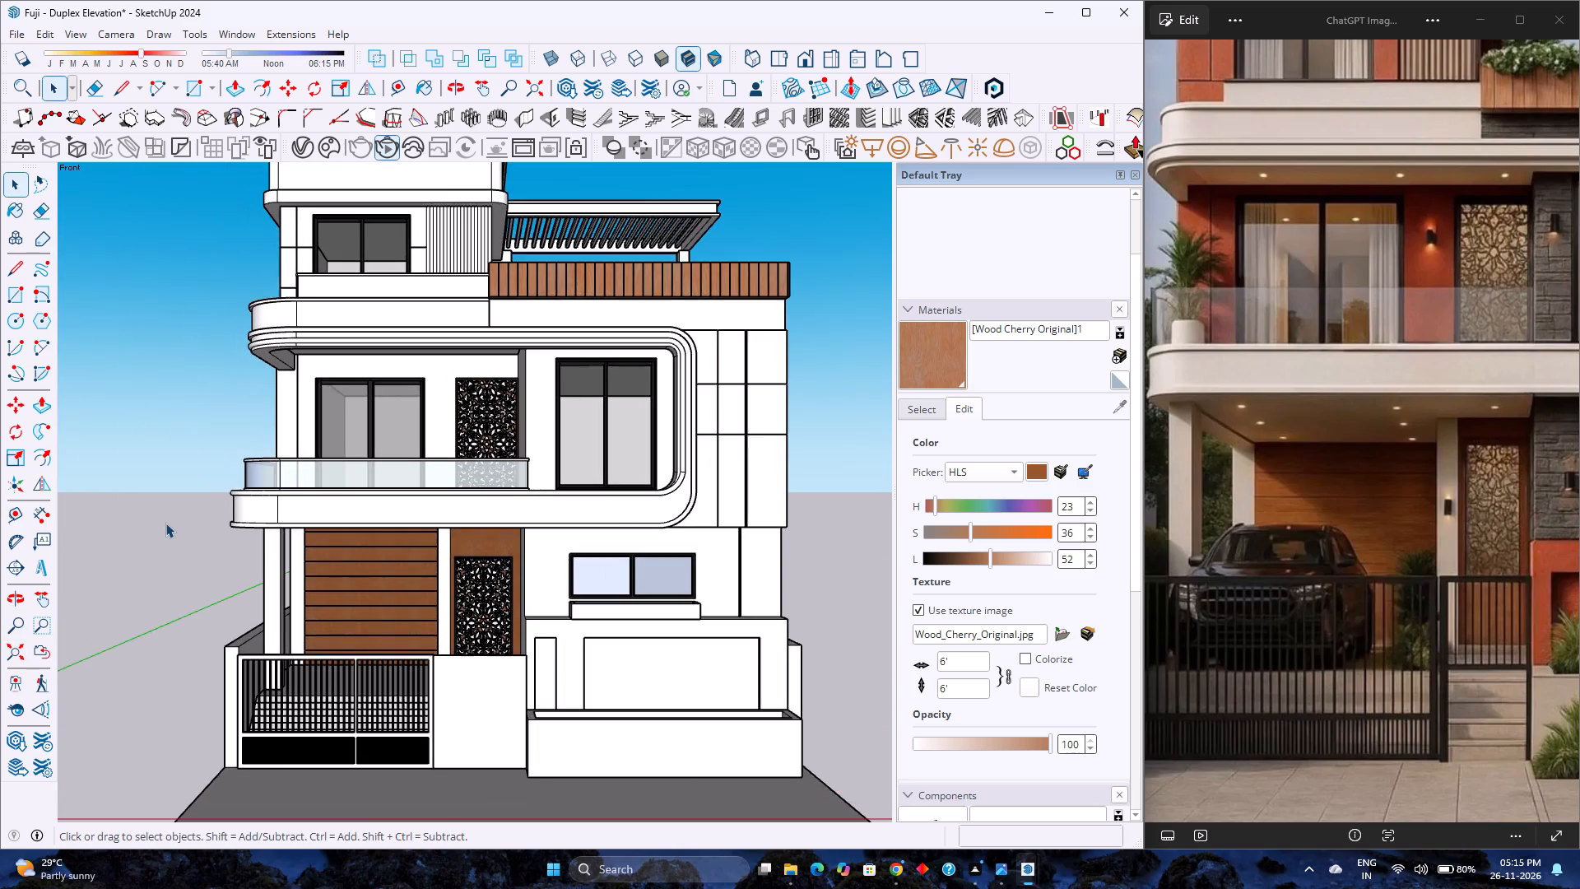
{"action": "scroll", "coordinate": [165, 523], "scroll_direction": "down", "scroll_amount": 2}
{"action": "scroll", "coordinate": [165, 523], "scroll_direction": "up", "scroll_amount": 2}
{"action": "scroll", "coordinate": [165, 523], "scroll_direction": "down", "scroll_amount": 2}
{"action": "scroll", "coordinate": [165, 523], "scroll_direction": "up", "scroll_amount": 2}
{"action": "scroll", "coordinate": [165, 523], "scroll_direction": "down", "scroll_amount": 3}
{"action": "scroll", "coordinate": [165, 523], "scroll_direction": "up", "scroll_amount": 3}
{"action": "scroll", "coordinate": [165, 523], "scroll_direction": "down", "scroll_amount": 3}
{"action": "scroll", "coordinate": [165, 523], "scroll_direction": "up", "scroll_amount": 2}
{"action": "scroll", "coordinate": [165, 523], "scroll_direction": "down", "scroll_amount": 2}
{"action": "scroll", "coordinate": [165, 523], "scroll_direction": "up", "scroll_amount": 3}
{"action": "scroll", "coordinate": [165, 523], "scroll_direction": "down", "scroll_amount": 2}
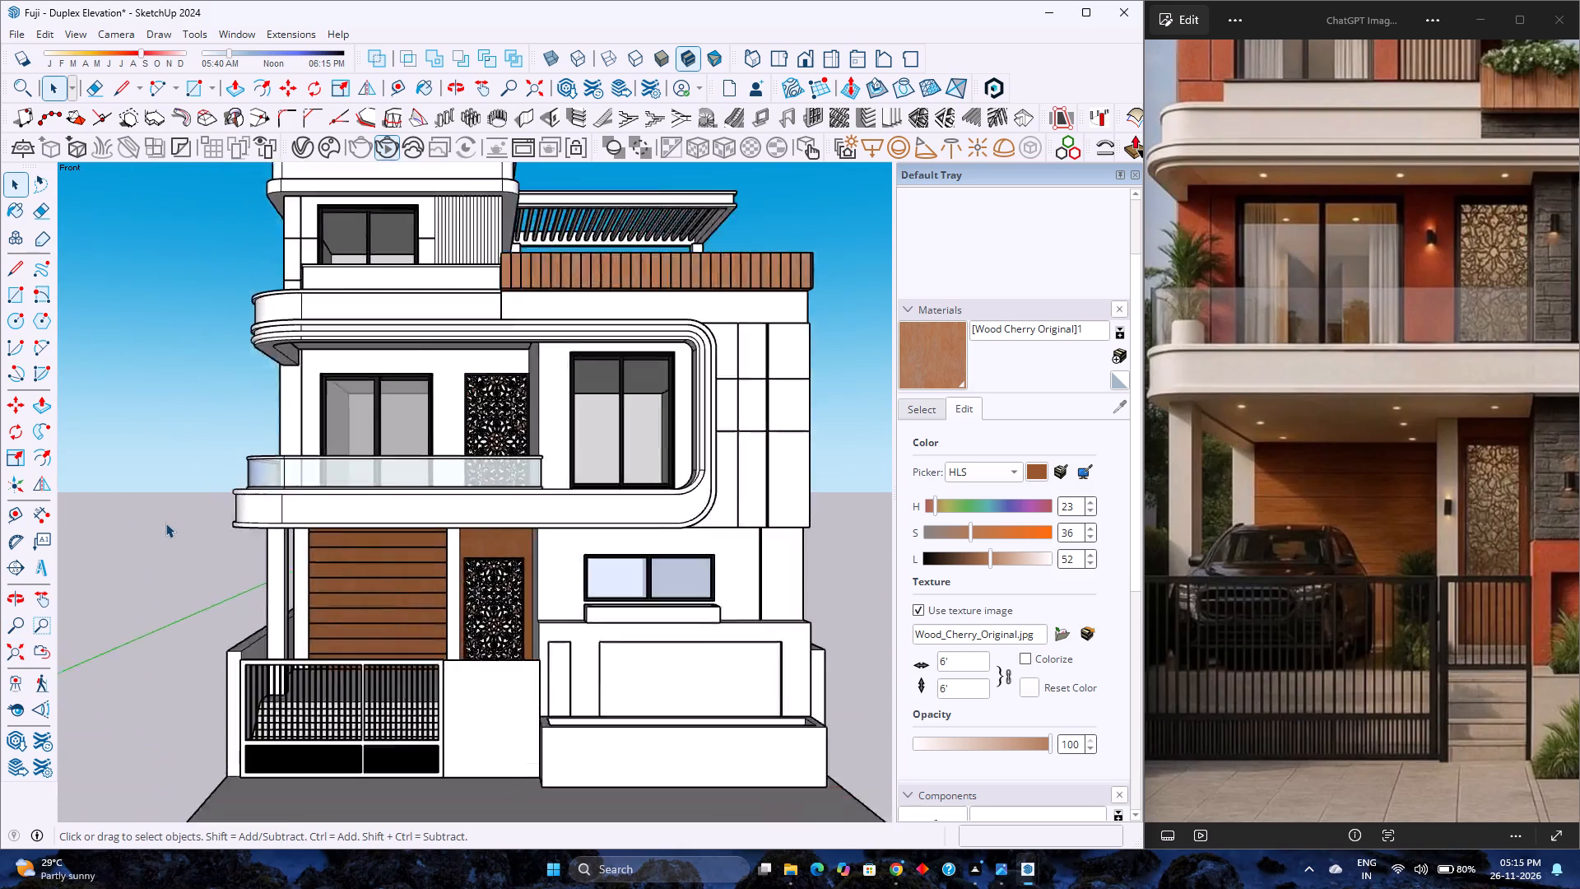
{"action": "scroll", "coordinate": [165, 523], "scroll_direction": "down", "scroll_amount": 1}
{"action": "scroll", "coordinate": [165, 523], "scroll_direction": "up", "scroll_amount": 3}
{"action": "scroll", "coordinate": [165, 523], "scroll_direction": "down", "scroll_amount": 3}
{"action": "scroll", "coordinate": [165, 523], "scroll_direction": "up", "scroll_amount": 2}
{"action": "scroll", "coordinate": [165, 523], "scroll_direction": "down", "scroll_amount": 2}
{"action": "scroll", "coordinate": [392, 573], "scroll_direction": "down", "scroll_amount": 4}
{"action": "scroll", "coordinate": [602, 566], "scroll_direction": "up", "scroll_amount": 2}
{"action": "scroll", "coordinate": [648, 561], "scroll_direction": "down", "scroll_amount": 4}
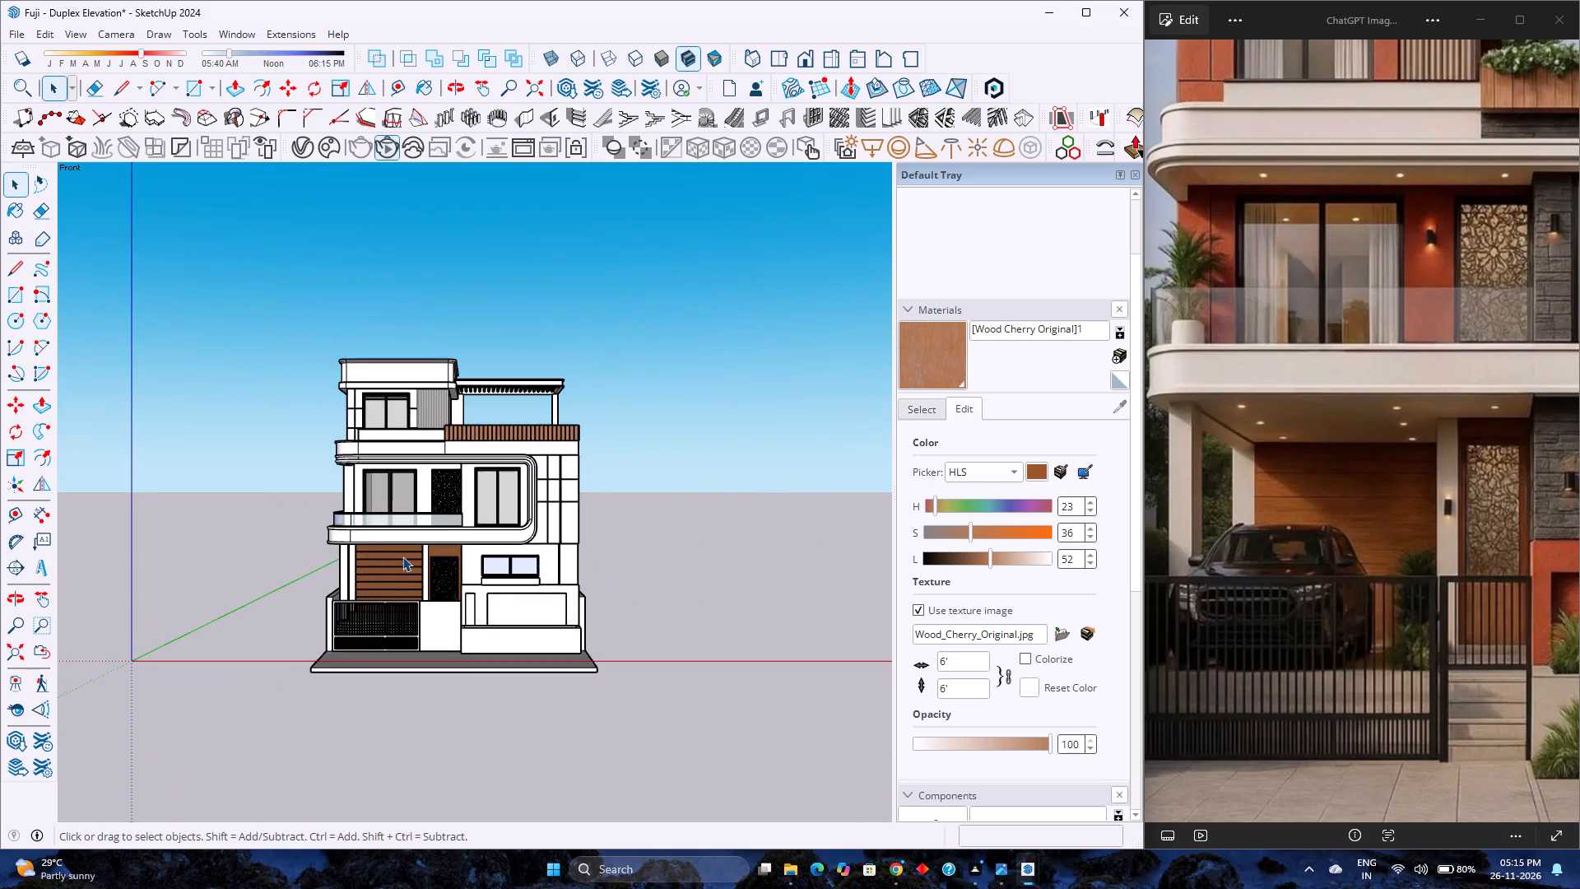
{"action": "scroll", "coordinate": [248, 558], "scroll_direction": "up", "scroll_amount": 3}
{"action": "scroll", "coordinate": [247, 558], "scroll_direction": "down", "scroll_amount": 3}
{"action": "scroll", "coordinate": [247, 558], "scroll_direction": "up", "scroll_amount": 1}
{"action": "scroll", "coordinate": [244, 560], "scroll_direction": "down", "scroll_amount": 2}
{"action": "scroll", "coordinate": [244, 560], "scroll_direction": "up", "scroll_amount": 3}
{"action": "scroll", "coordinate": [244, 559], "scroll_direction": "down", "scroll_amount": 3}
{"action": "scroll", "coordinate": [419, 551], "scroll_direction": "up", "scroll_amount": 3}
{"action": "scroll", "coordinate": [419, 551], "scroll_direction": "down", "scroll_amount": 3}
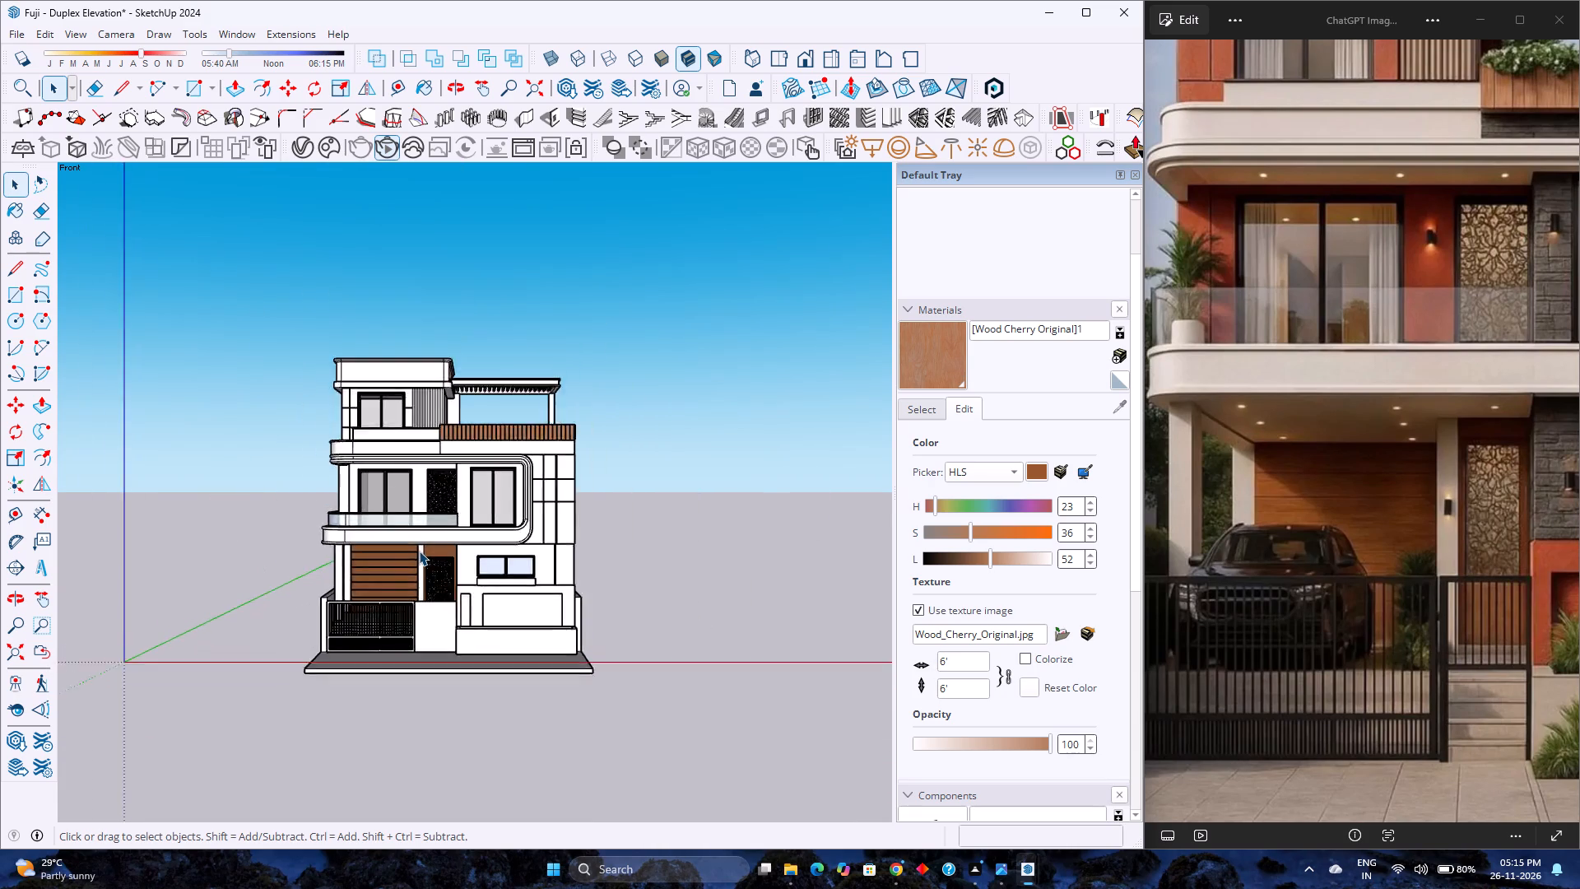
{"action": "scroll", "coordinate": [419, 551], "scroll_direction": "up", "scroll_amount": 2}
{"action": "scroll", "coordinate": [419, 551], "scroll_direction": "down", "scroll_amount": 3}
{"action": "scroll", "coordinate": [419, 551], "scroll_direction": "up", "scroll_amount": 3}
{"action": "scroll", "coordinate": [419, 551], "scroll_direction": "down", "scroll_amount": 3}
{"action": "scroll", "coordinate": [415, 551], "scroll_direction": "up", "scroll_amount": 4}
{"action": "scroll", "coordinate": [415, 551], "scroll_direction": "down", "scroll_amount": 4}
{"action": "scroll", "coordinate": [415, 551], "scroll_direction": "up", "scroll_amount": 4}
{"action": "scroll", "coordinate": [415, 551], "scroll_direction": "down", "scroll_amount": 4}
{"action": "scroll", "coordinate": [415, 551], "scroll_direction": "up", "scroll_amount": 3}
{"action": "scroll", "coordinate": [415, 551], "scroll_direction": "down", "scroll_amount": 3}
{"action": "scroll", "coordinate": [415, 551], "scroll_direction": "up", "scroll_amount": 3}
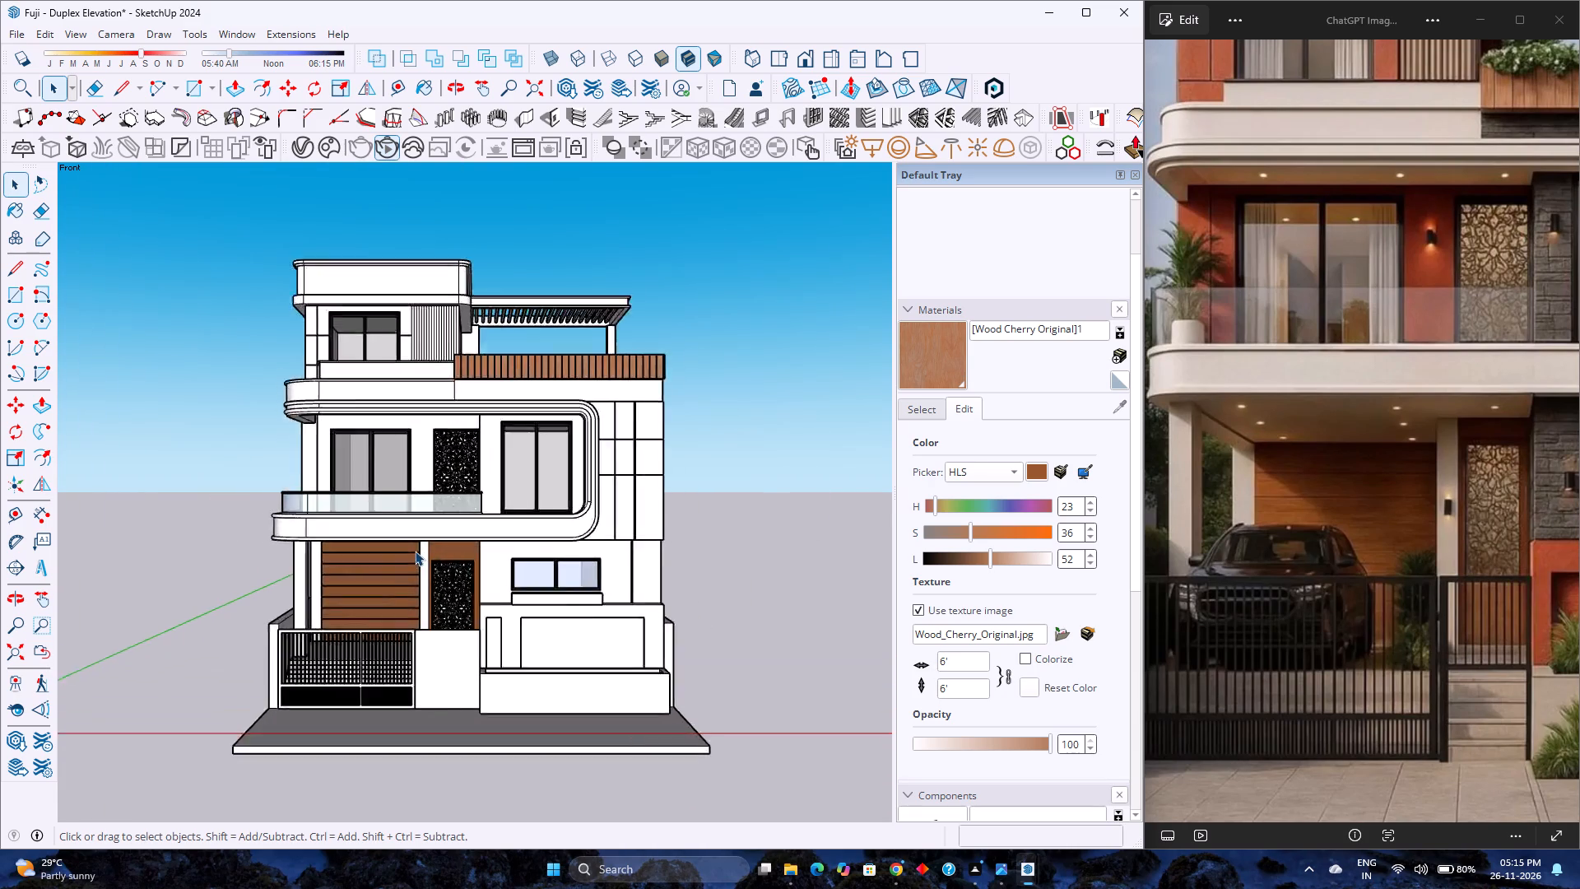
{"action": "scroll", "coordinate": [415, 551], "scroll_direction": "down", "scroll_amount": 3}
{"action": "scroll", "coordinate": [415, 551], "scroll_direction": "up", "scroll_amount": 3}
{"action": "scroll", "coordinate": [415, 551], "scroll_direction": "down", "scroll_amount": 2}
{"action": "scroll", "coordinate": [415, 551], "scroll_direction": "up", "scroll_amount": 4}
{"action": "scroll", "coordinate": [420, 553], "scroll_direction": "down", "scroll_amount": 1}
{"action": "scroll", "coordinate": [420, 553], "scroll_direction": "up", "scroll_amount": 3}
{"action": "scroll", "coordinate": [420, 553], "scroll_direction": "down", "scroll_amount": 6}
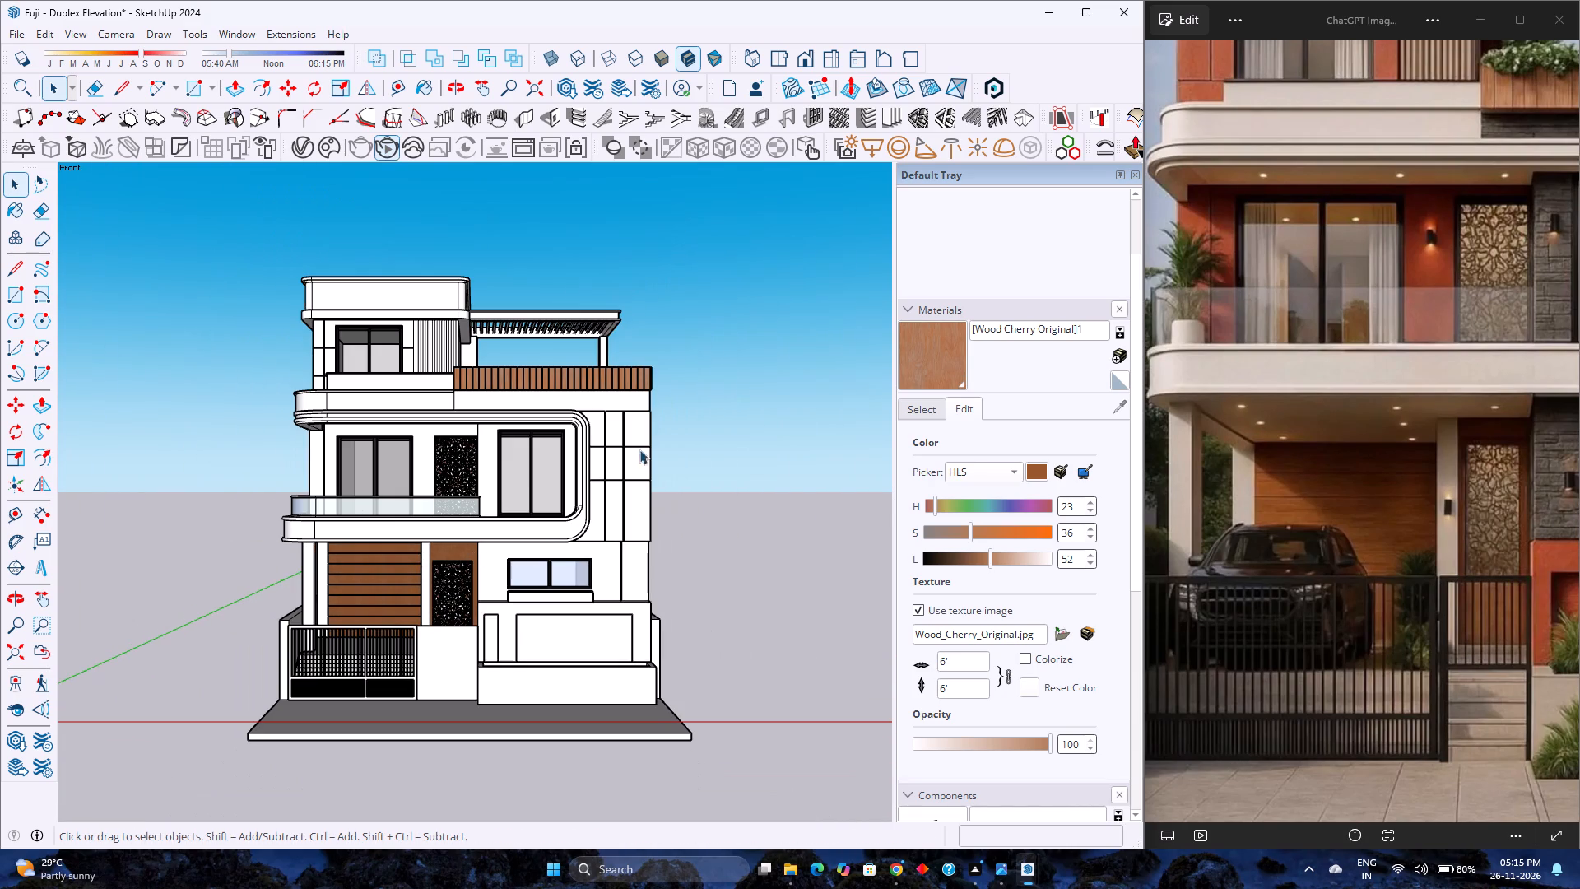
Examine the whole elevation and its front boundary from the front and from oblique angles.
{"action": "left_click", "coordinate": [803, 63]}
{"action": "left_click", "coordinate": [12, 659]}
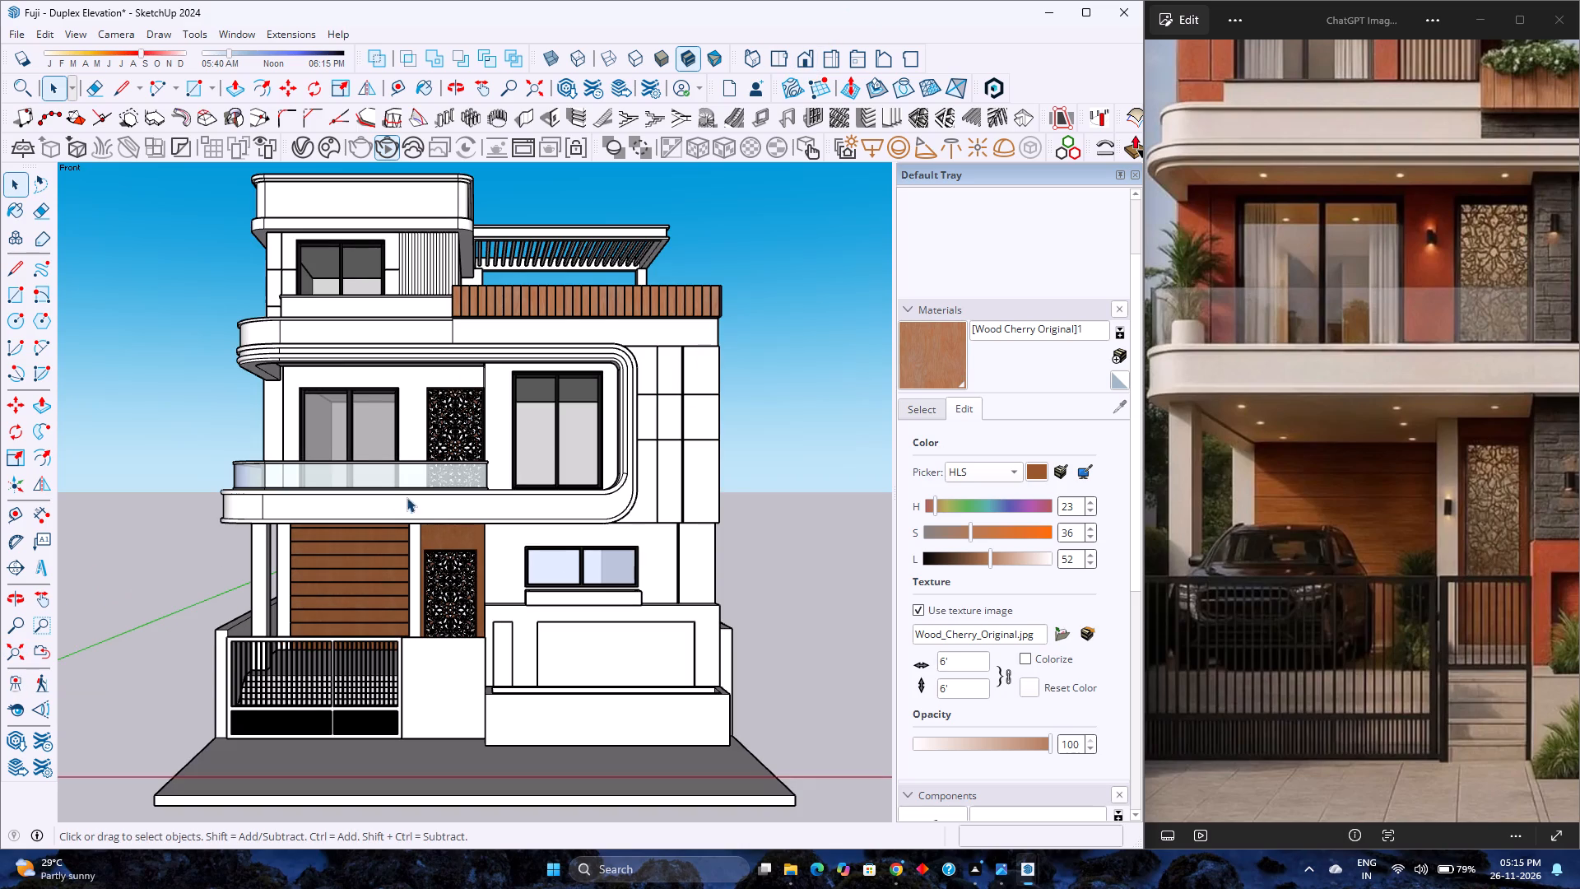
{"action": "scroll", "coordinate": [431, 515], "scroll_direction": "down", "scroll_amount": 1}
{"action": "middle_click_drag", "start_coordinate": [465, 514], "coordinate": [348, 504]}
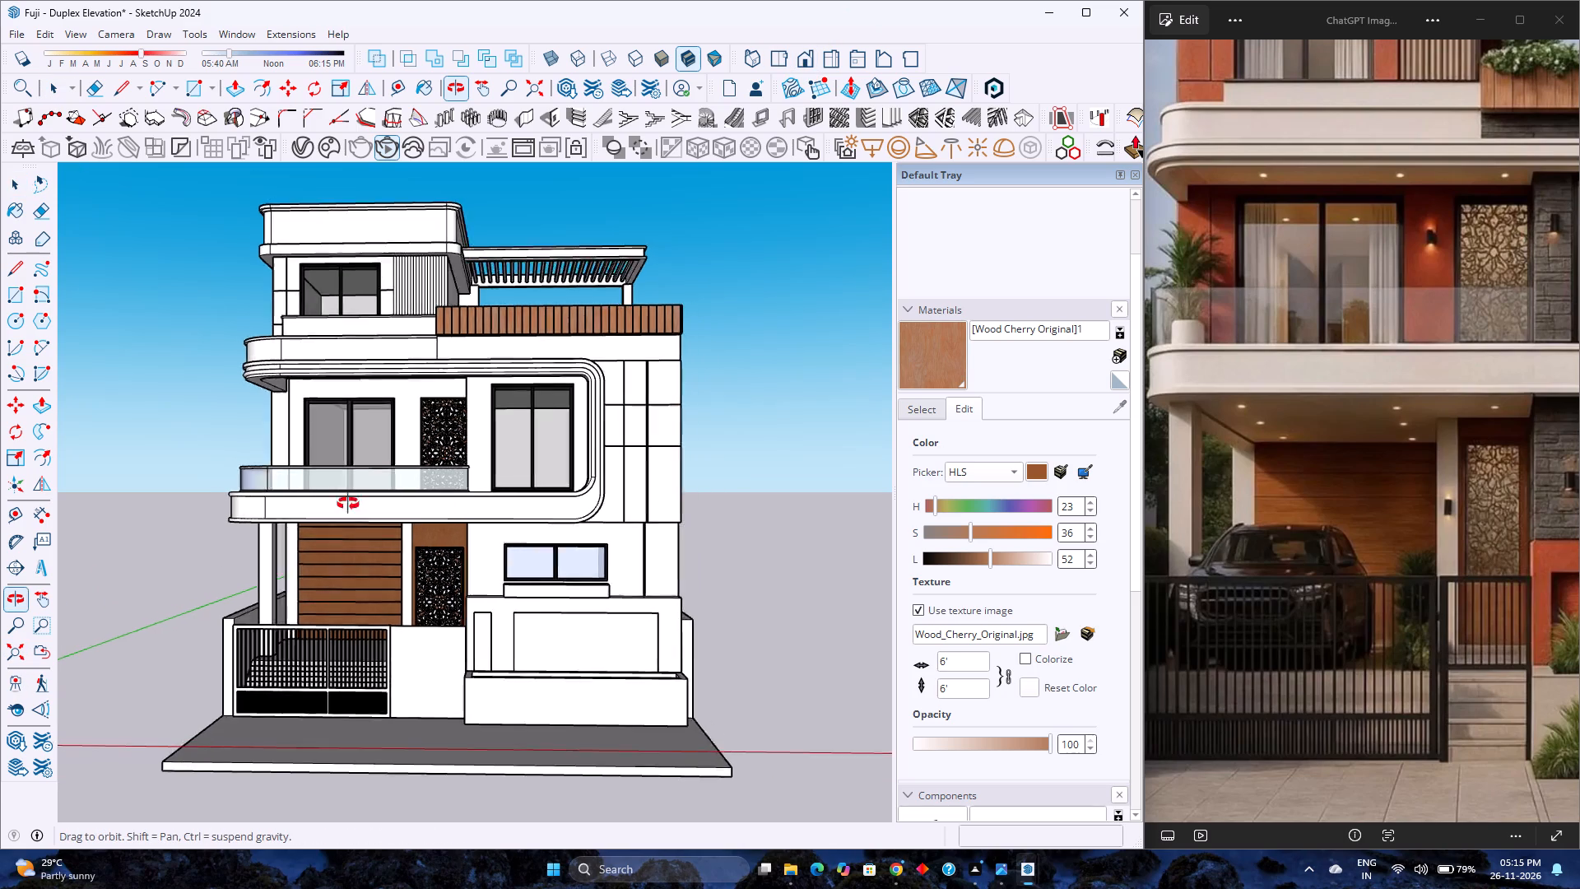
{"action": "middle_click_drag", "start_coordinate": [348, 504], "coordinate": [306, 491]}
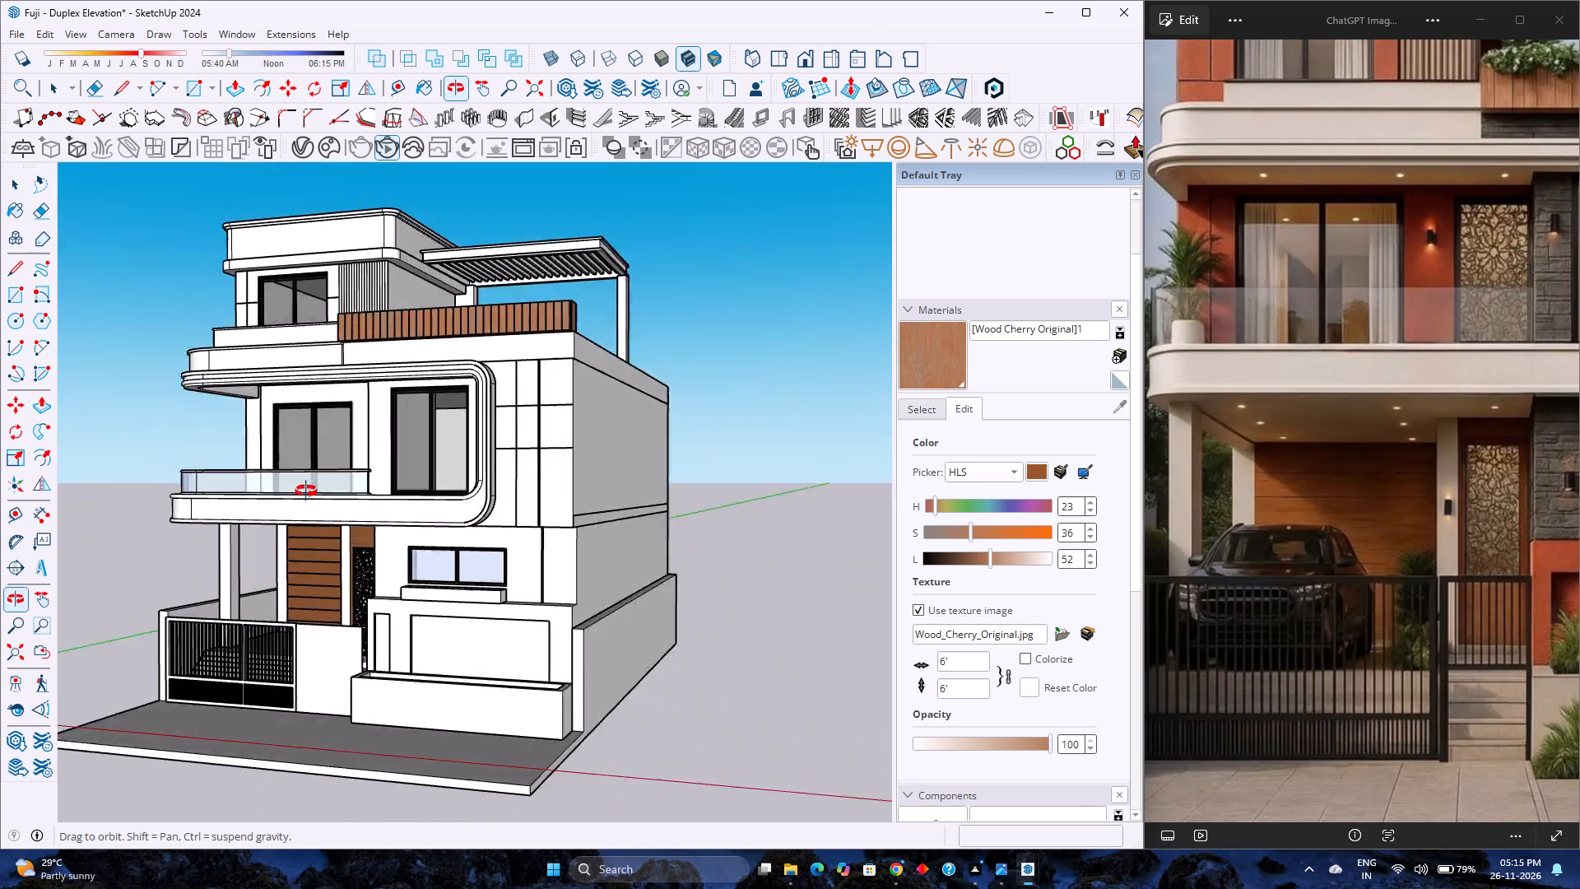
{"action": "middle_click_drag", "start_coordinate": [306, 491], "coordinate": [495, 491]}
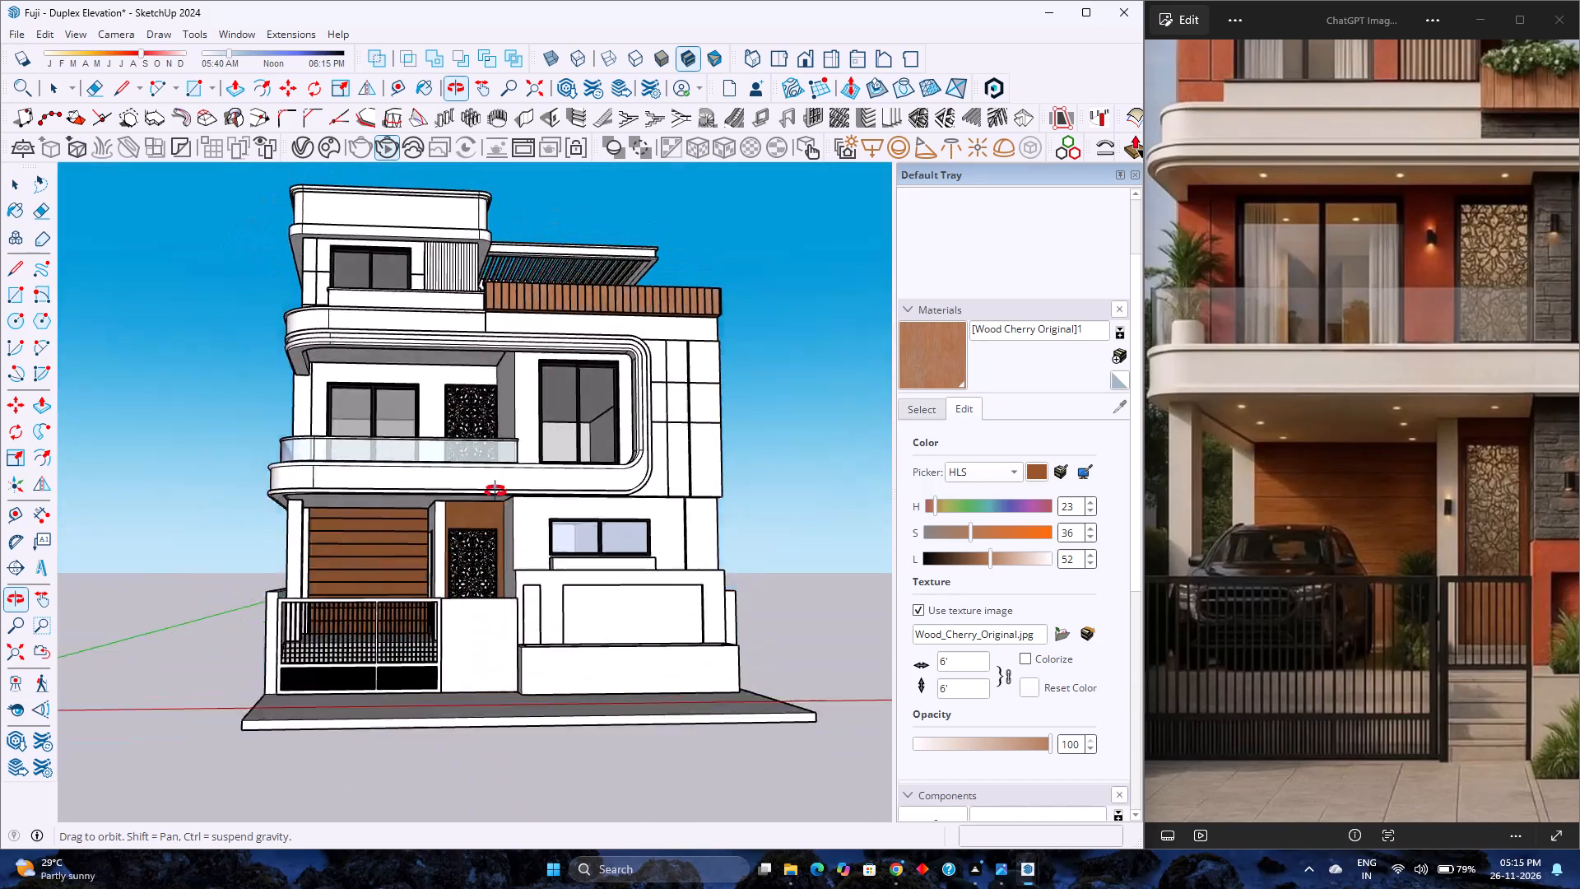
{"action": "middle_click_drag", "start_coordinate": [495, 491], "coordinate": [367, 474]}
{"action": "middle_click", "coordinate": [367, 474]}
{"action": "scroll", "coordinate": [368, 473], "scroll_direction": "down", "scroll_amount": 2}
{"action": "middle_click_drag", "start_coordinate": [368, 473], "coordinate": [443, 504]}
{"action": "middle_click", "coordinate": [443, 504]}
{"action": "scroll", "coordinate": [423, 578], "scroll_direction": "up", "scroll_amount": 2}
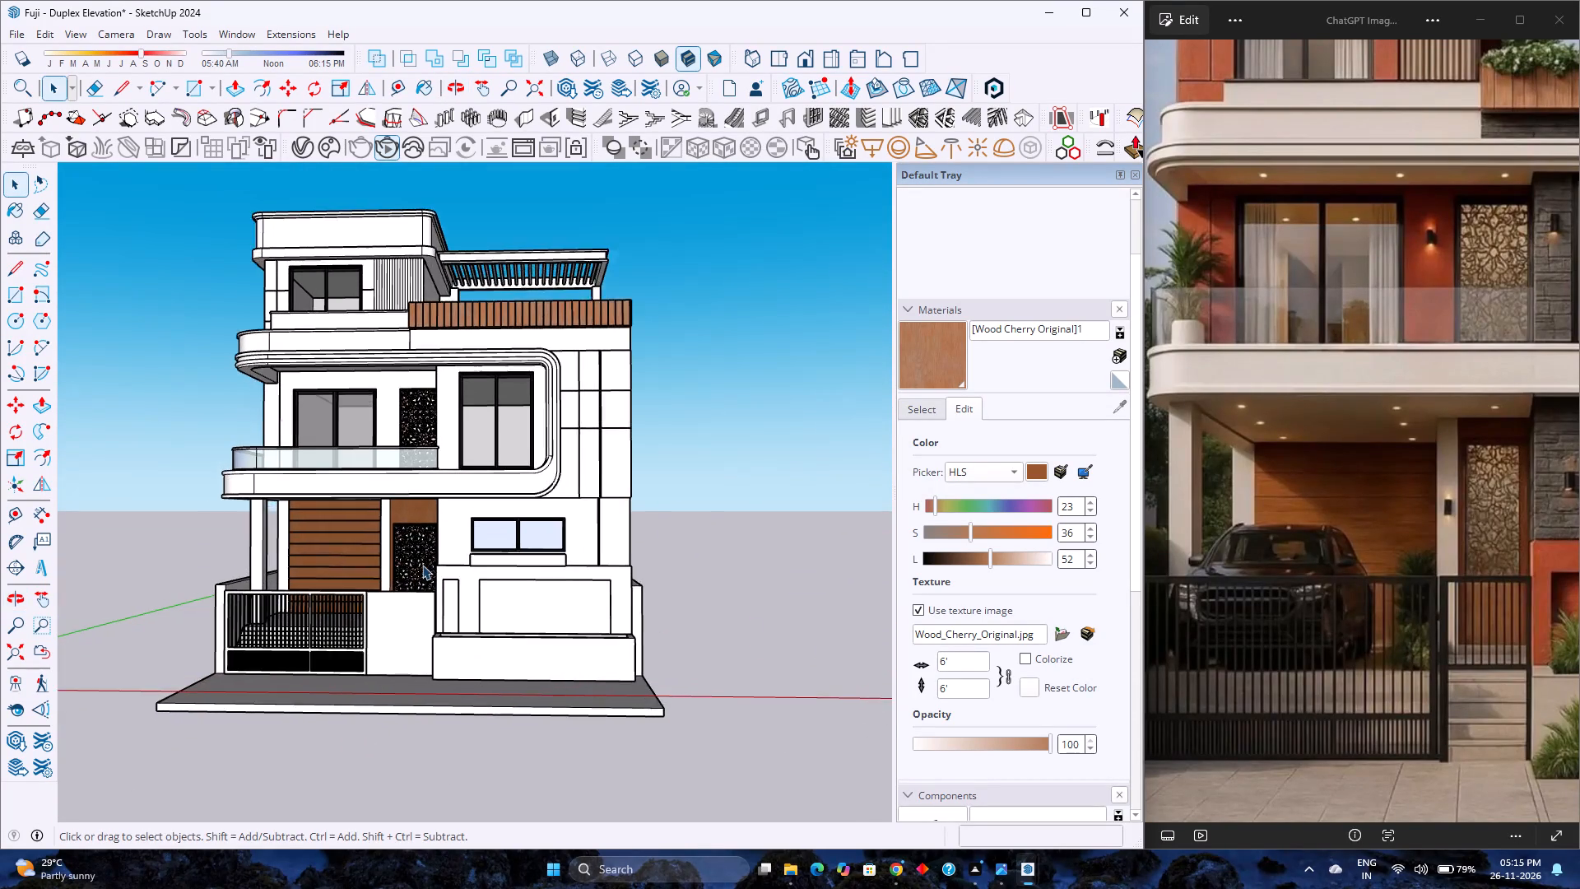
{"action": "scroll", "coordinate": [421, 537], "scroll_direction": "down", "scroll_amount": 2}
{"action": "middle_click_drag", "start_coordinate": [421, 537], "coordinate": [380, 501]}
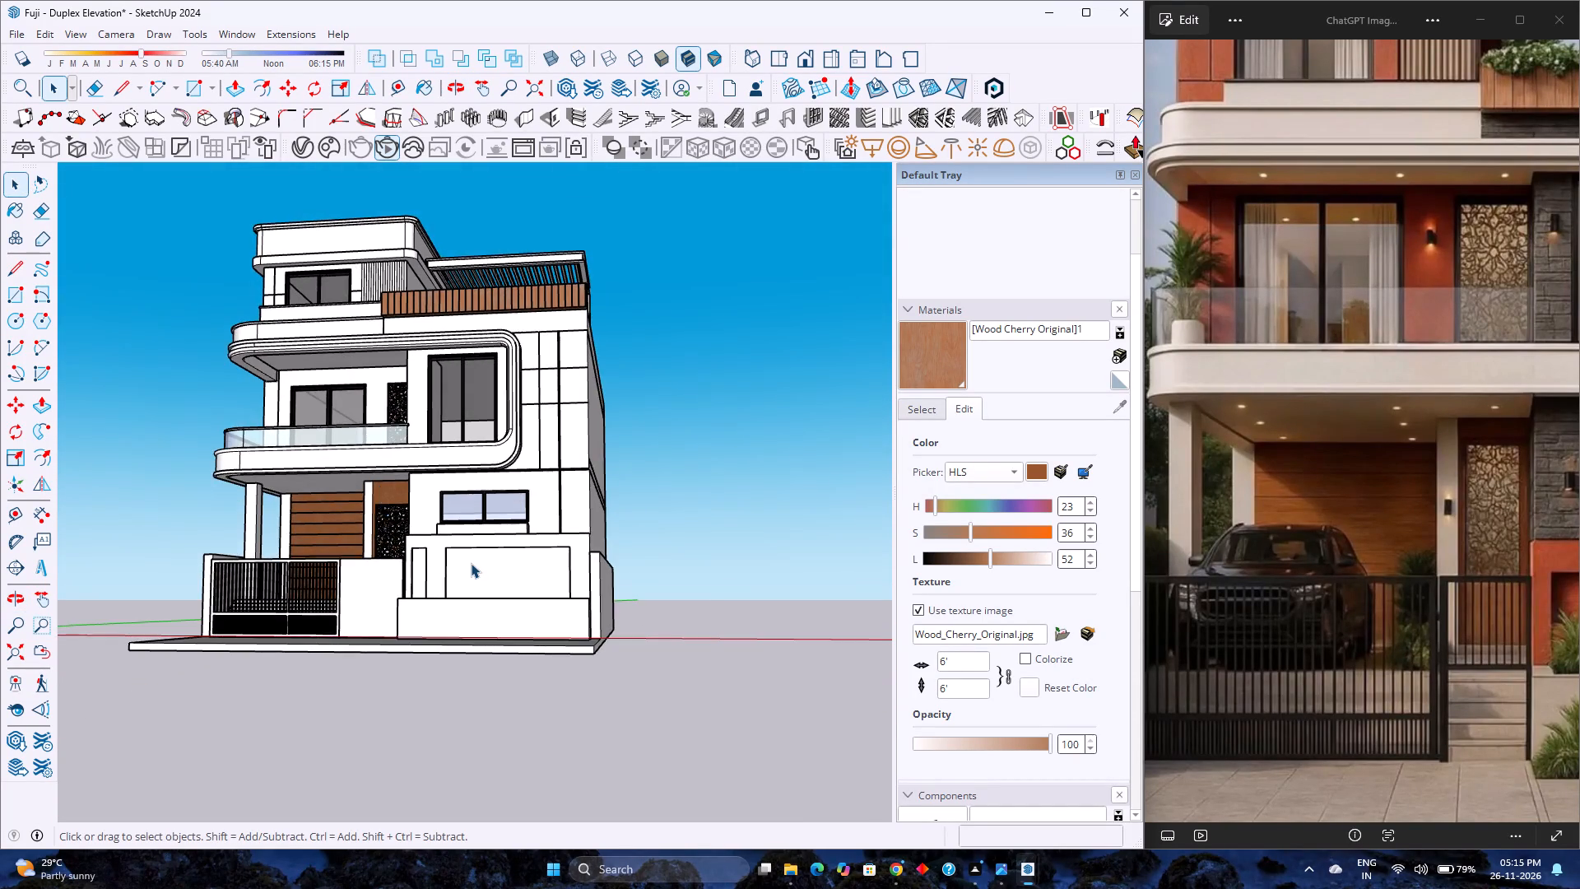
{"action": "scroll", "coordinate": [471, 563], "scroll_direction": "up", "scroll_amount": 4}
{"action": "middle_click_drag", "start_coordinate": [467, 561], "coordinate": [462, 611]}
{"action": "scroll", "coordinate": [456, 575], "scroll_direction": "down", "scroll_amount": 9}
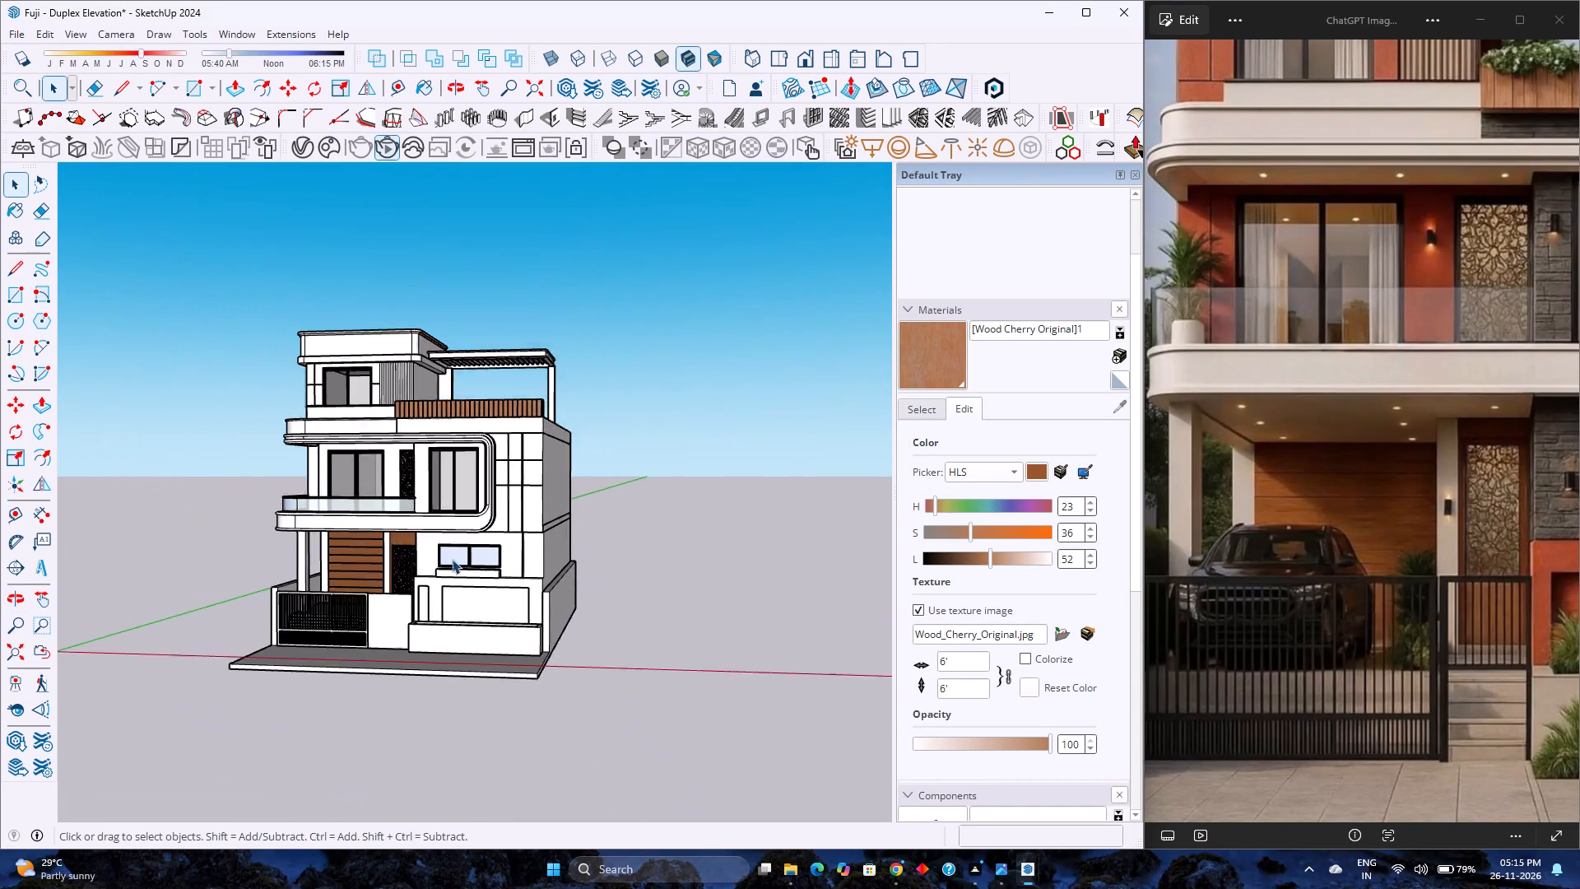
{"action": "middle_click_drag", "start_coordinate": [408, 589], "coordinate": [486, 635]}
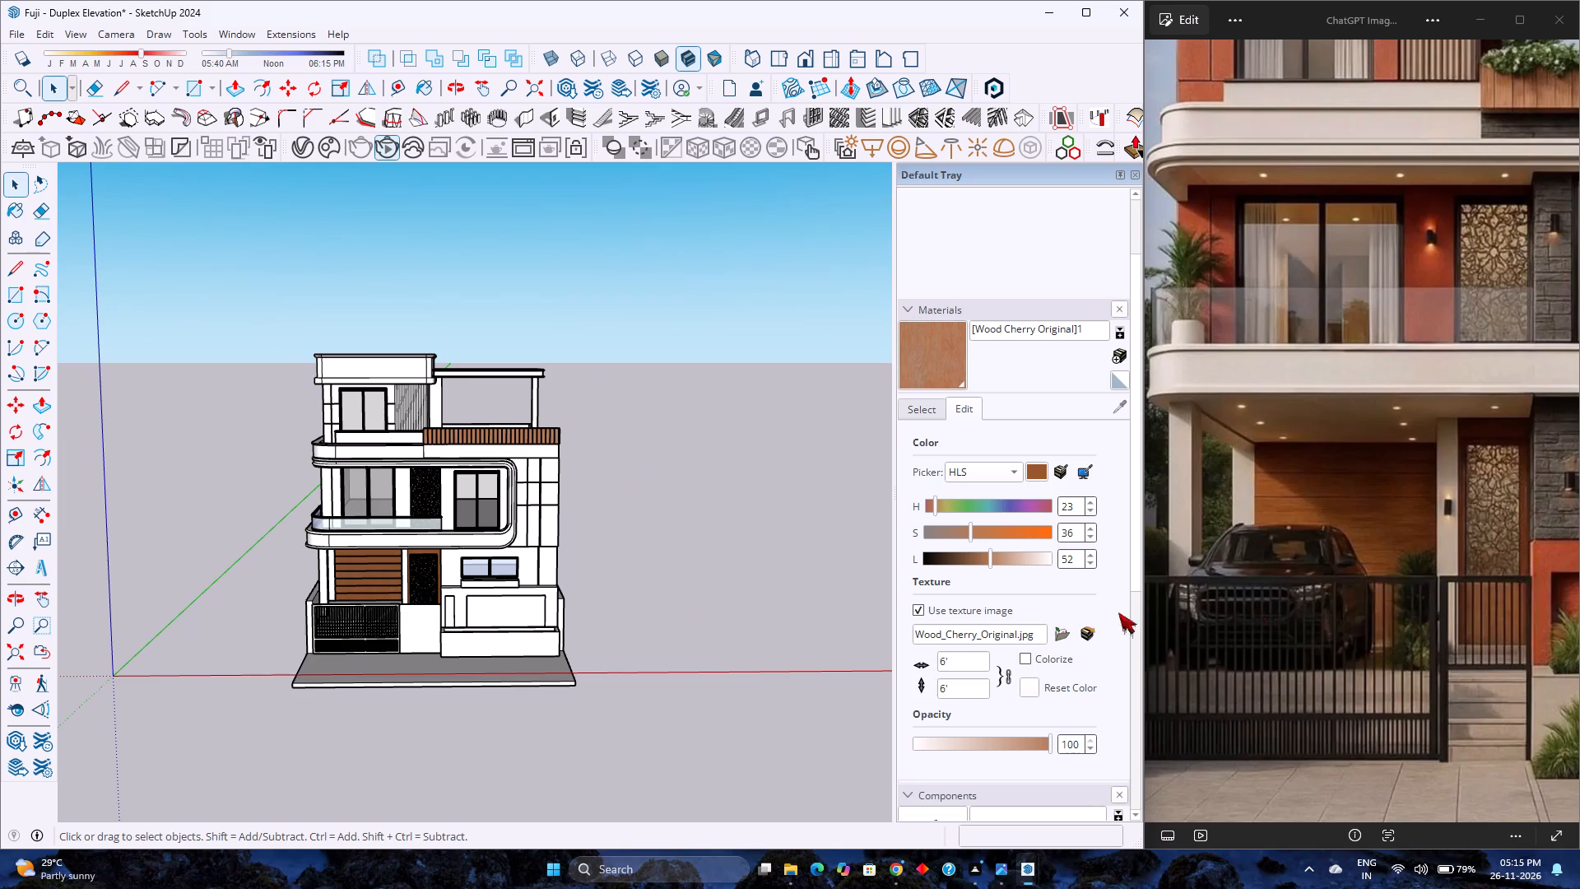
Compare the boundary wall, planter and small gate area of the model with the reference image.
{"action": "scroll", "coordinate": [1249, 607], "scroll_direction": "down", "scroll_amount": 8}
{"action": "scroll", "coordinate": [1428, 570], "scroll_direction": "up", "scroll_amount": 10}
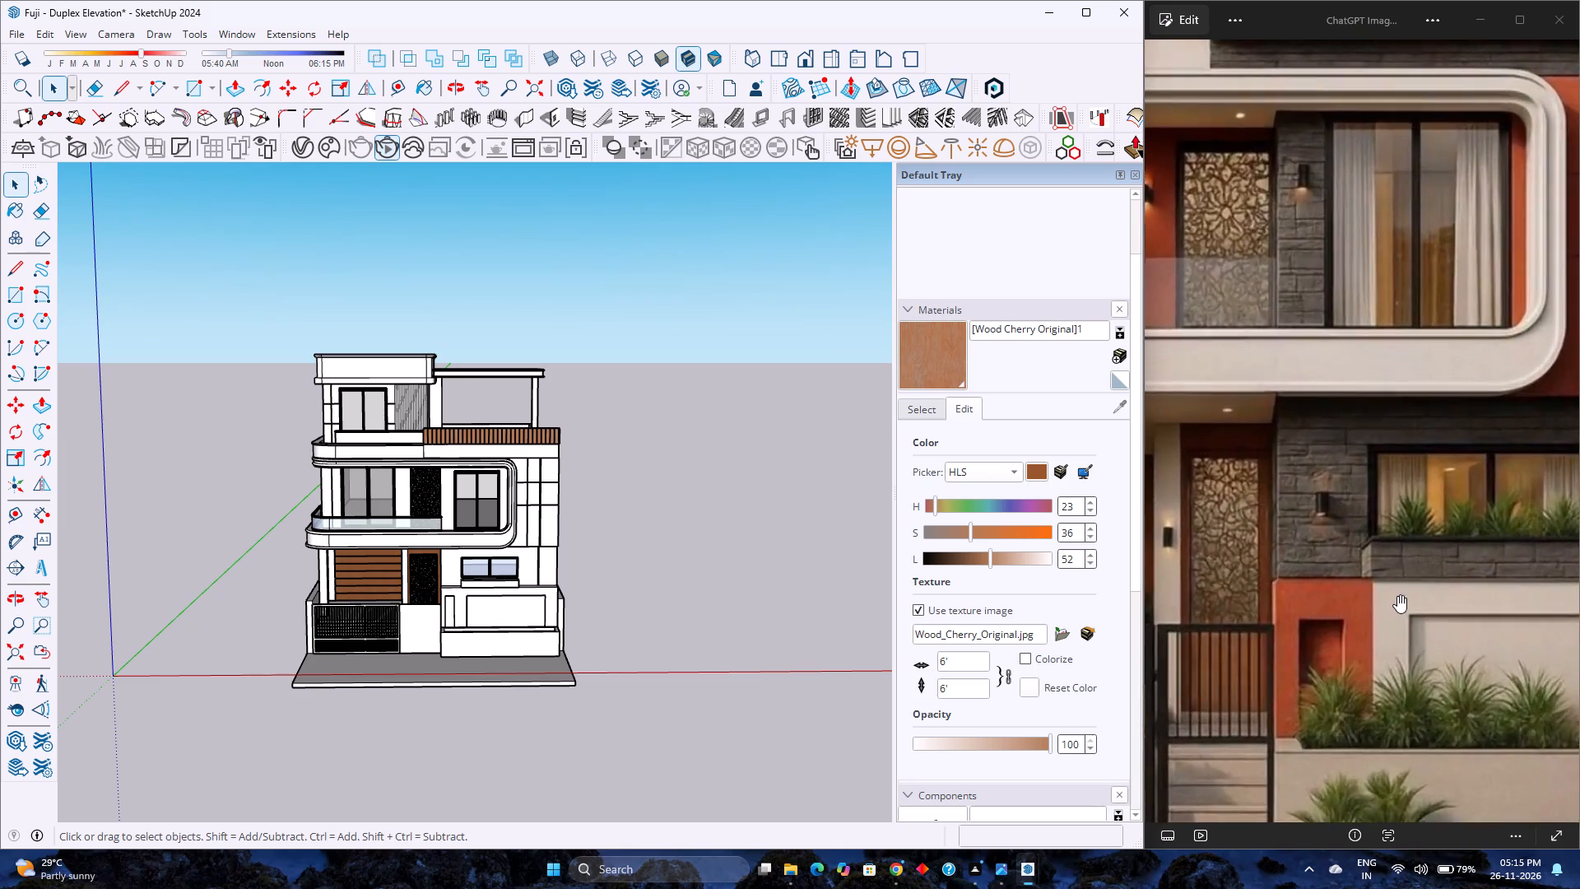
{"action": "scroll", "coordinate": [1397, 595], "scroll_direction": "up", "scroll_amount": 4}
{"action": "scroll", "coordinate": [486, 599], "scroll_direction": "up", "scroll_amount": 4}
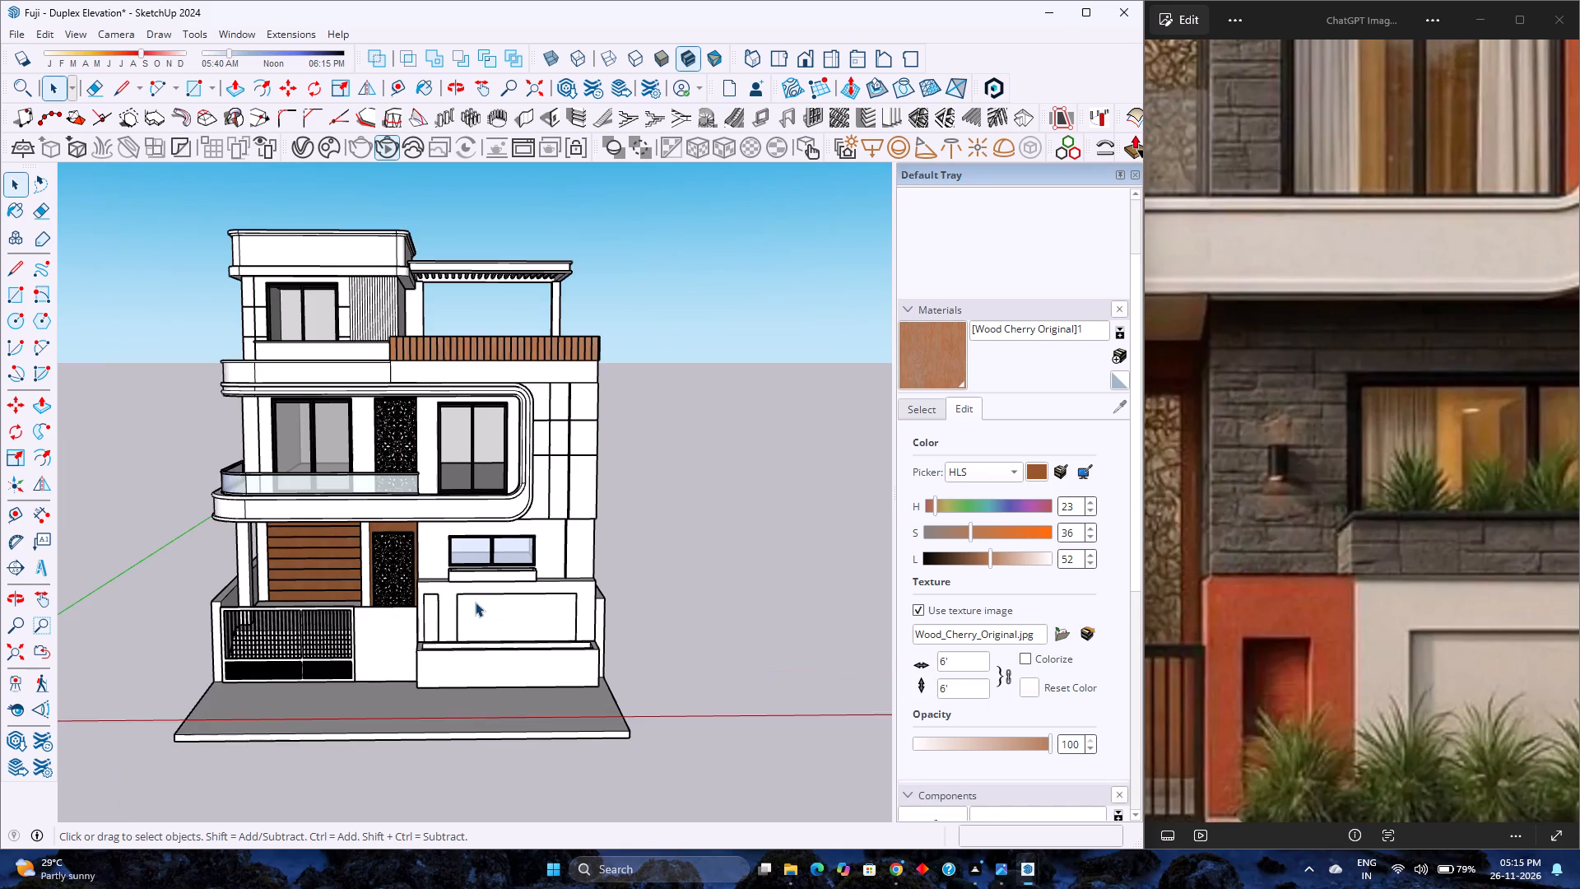
{"action": "scroll", "coordinate": [475, 602], "scroll_direction": "down", "scroll_amount": 4}
{"action": "scroll", "coordinate": [1299, 664], "scroll_direction": "down", "scroll_amount": 14}
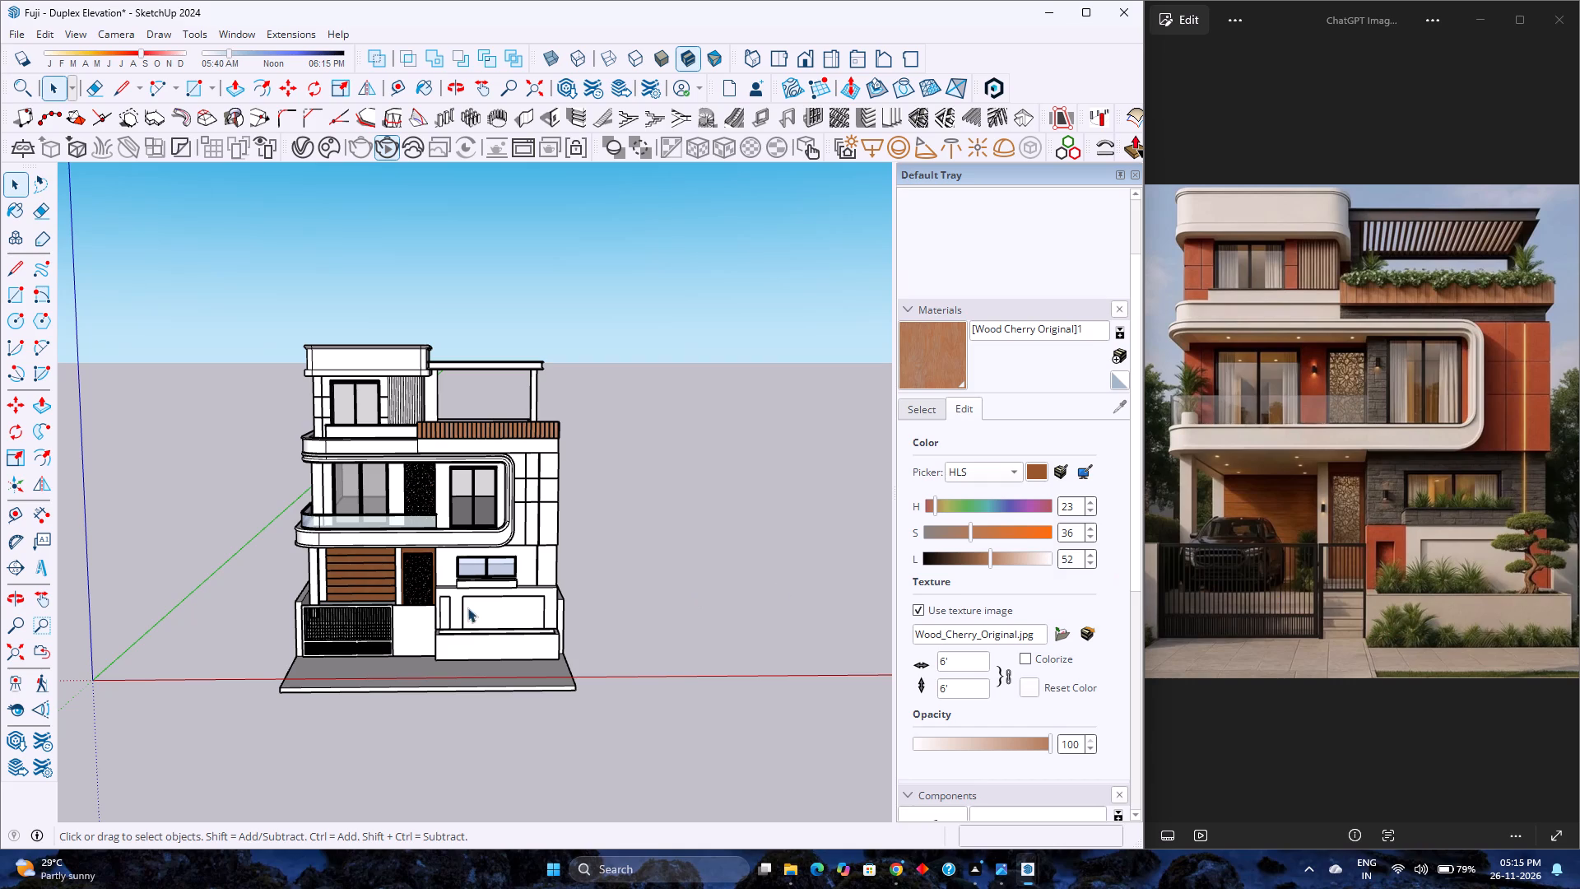
{"action": "scroll", "coordinate": [463, 593], "scroll_direction": "up", "scroll_amount": 16}
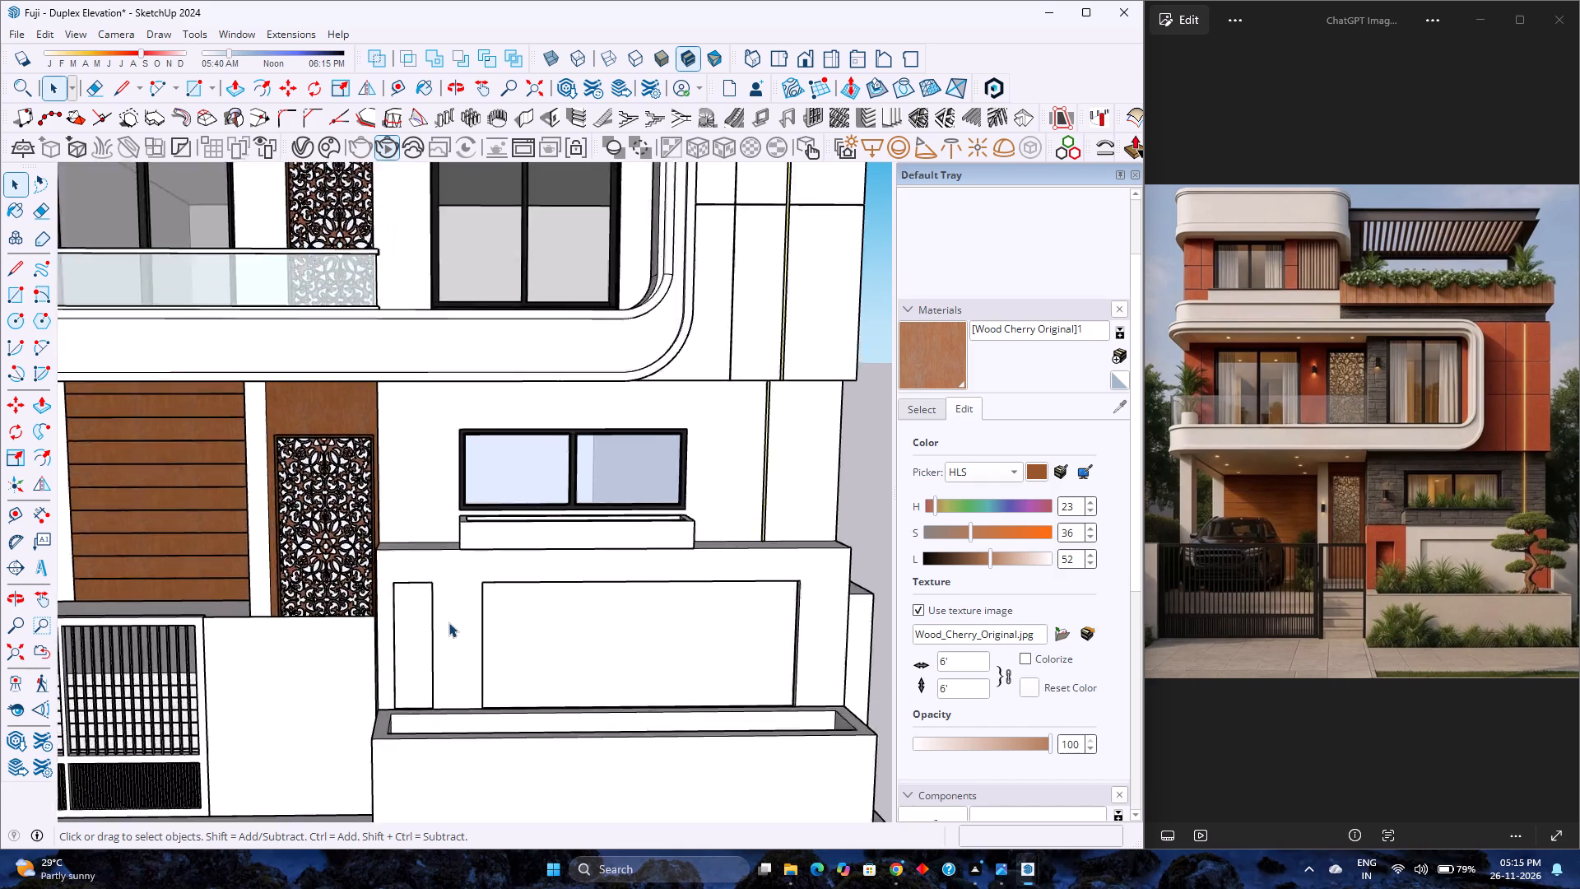
{"action": "scroll", "coordinate": [448, 622], "scroll_direction": "up", "scroll_amount": 1}
{"action": "scroll", "coordinate": [448, 622], "scroll_direction": "down", "scroll_amount": 5}
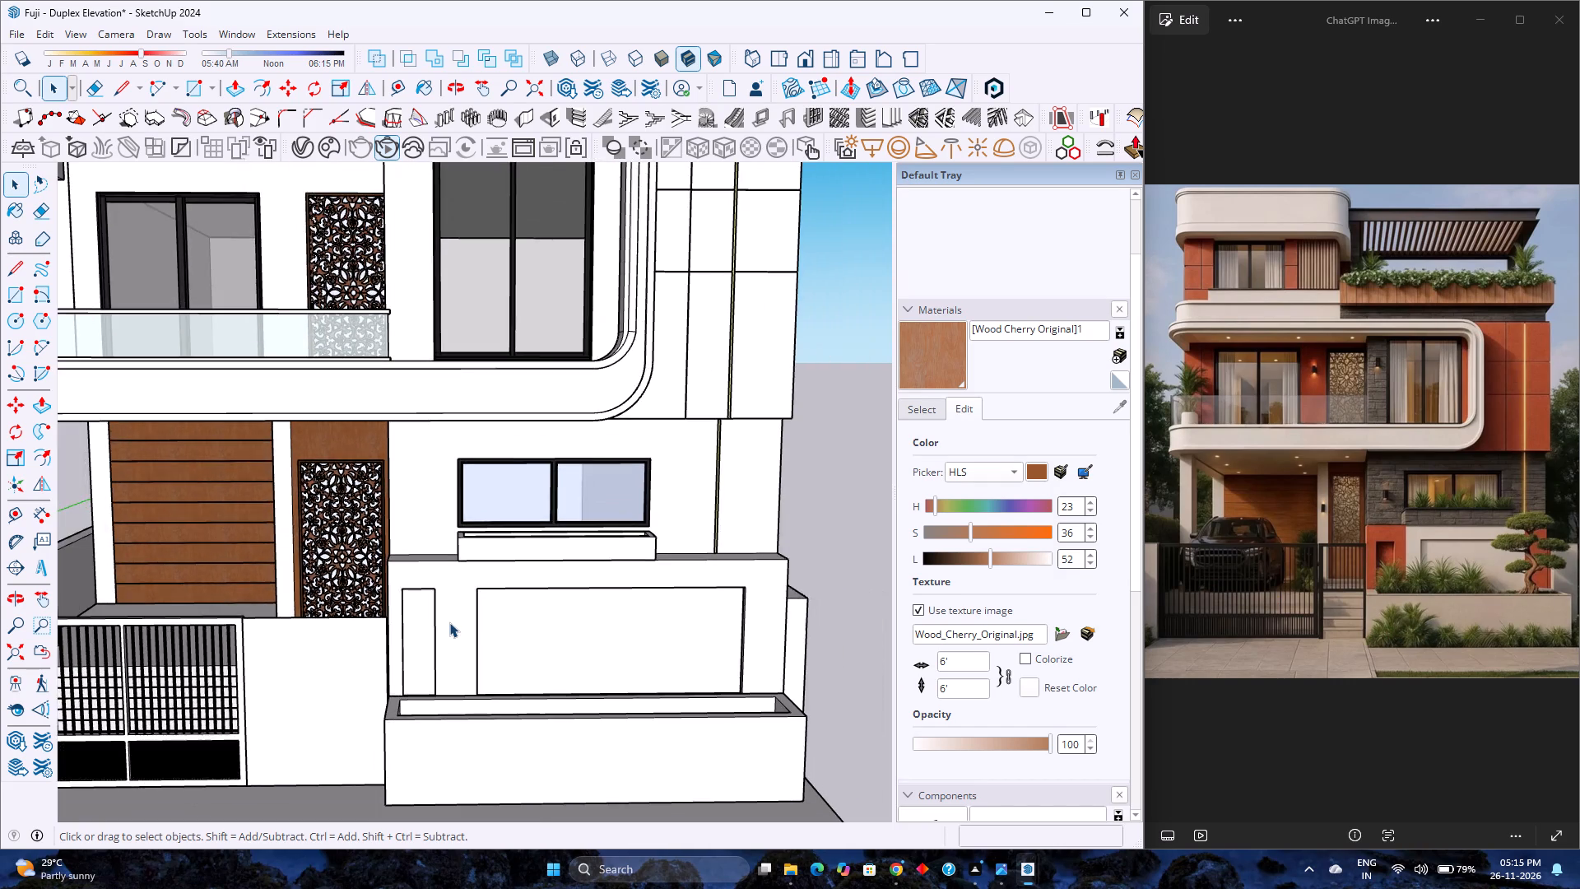
{"action": "scroll", "coordinate": [449, 622], "scroll_direction": "down", "scroll_amount": 8}
{"action": "scroll", "coordinate": [453, 630], "scroll_direction": "up", "scroll_amount": 9}
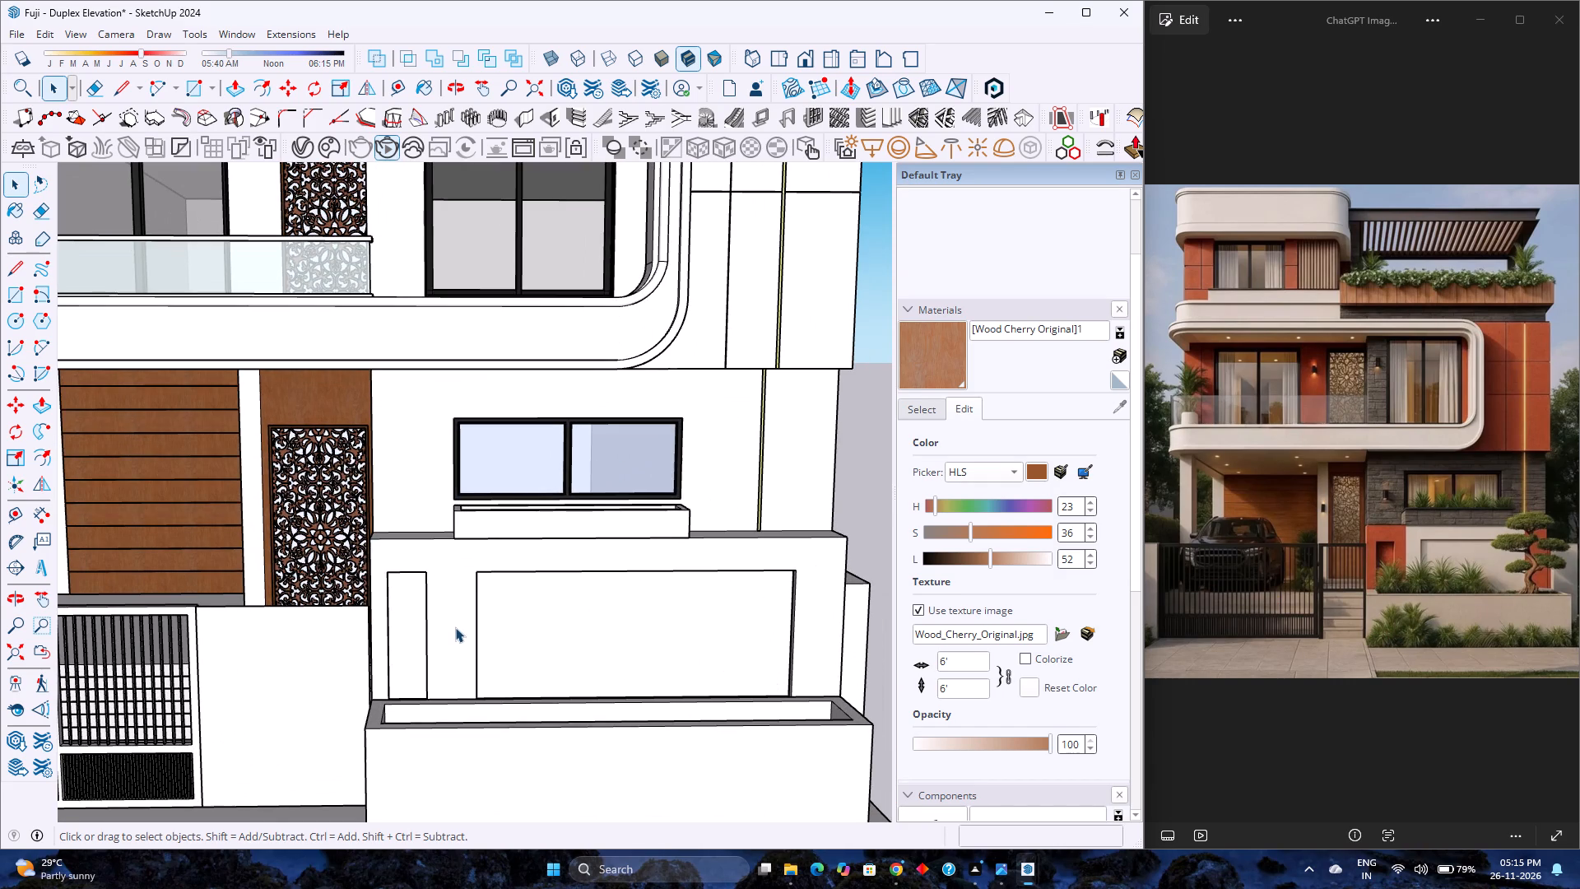
{"action": "scroll", "coordinate": [455, 626], "scroll_direction": "down", "scroll_amount": 3}
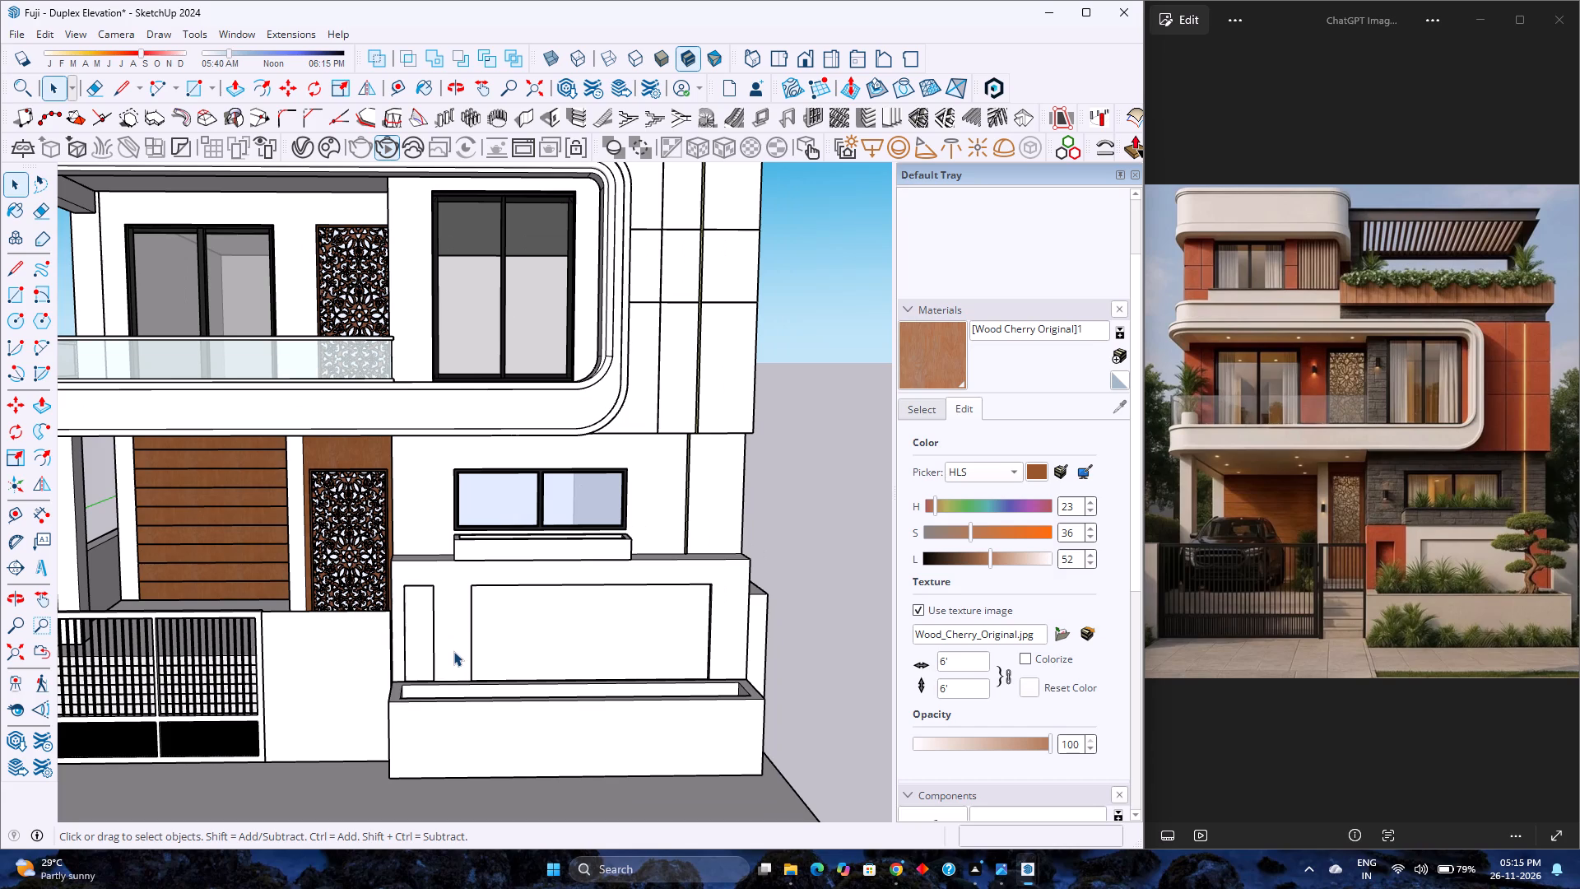
{"action": "scroll", "coordinate": [407, 614], "scroll_direction": "up", "scroll_amount": 4}
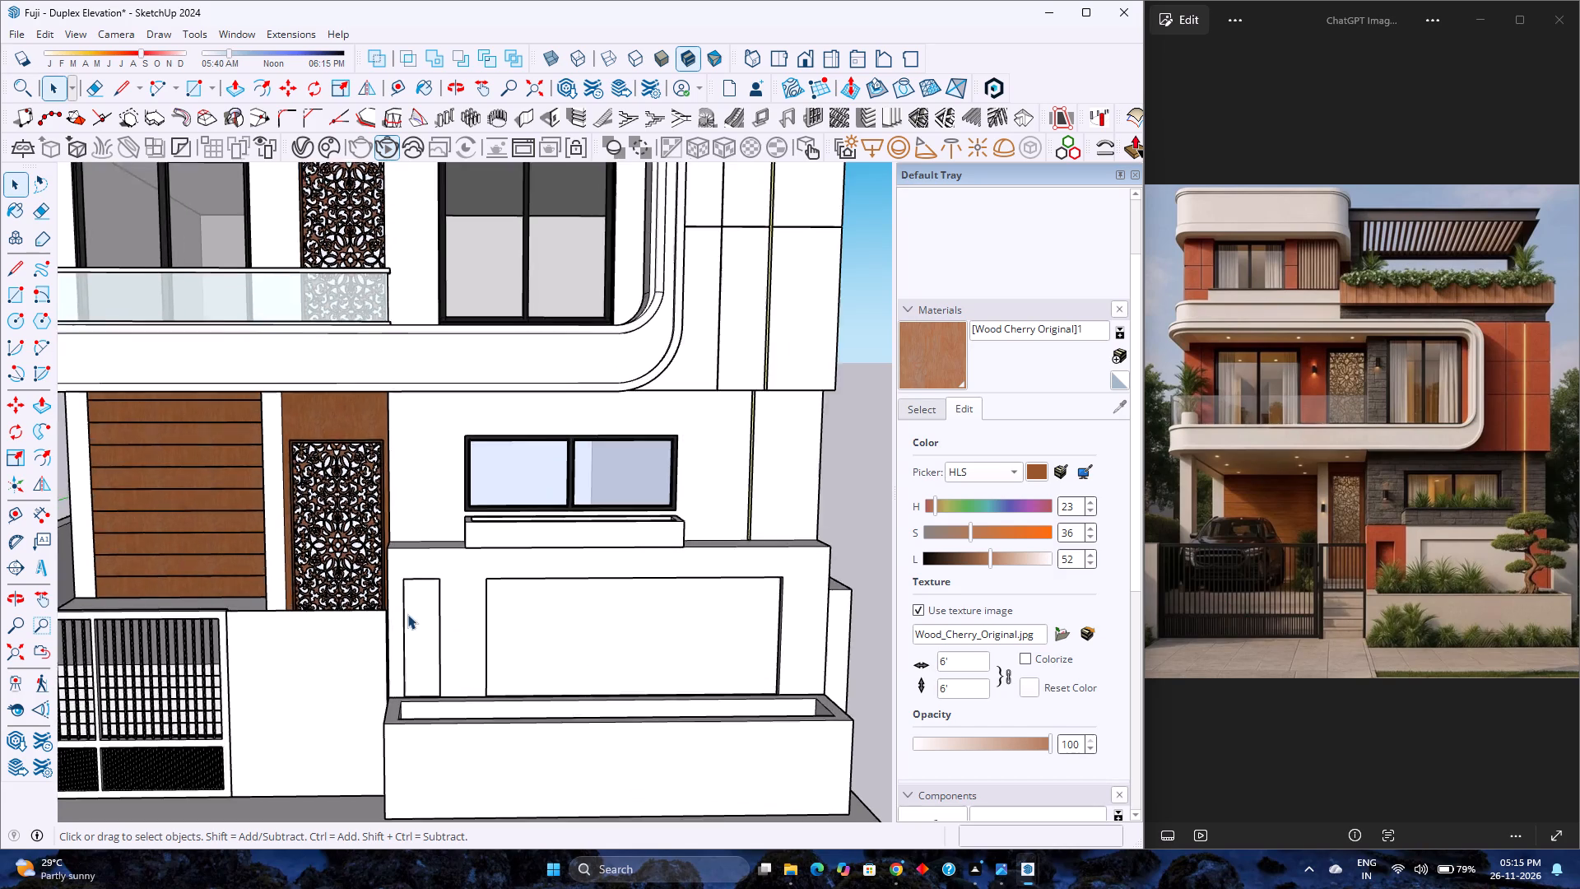
Examine the narrow and wide recesses of the front wall behind the planter from close up and oblique angles.
{"action": "scroll", "coordinate": [476, 620], "scroll_direction": "up", "scroll_amount": 4}
{"action": "middle_click_drag", "start_coordinate": [476, 620], "coordinate": [304, 623]}
{"action": "middle_click", "coordinate": [304, 623]}
{"action": "scroll", "coordinate": [304, 623], "scroll_direction": "down", "scroll_amount": 4}
{"action": "scroll", "coordinate": [565, 642], "scroll_direction": "up", "scroll_amount": 4}
{"action": "scroll", "coordinate": [483, 638], "scroll_direction": "up", "scroll_amount": 2}
{"action": "scroll", "coordinate": [355, 614], "scroll_direction": "up", "scroll_amount": 6}
{"action": "middle_click_drag", "start_coordinate": [375, 618], "coordinate": [137, 565]}
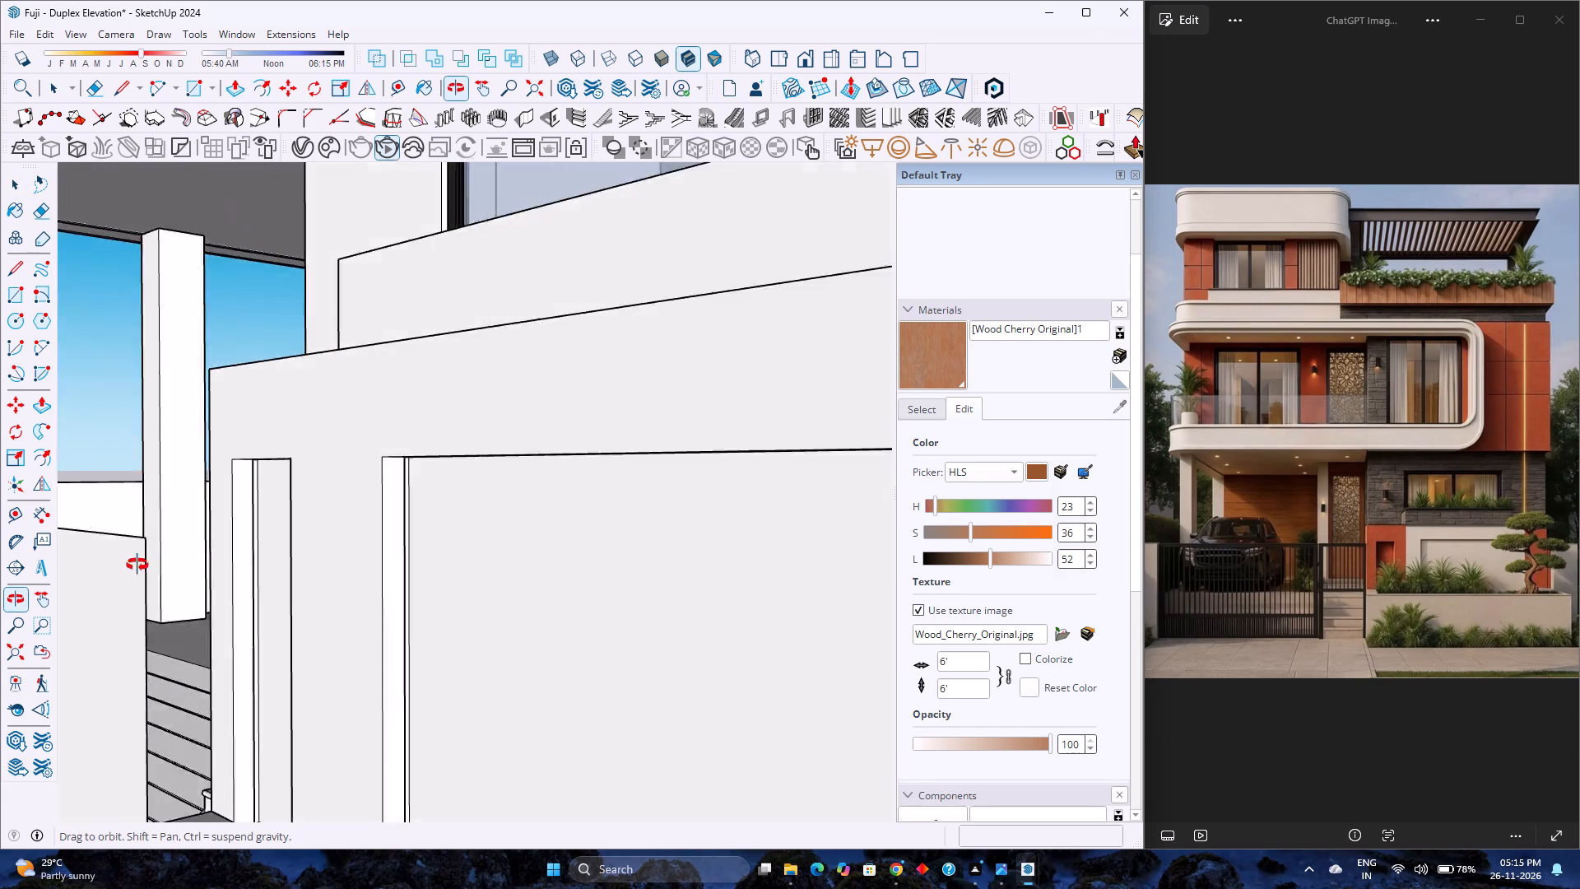
{"action": "middle_click_drag", "start_coordinate": [137, 565], "coordinate": [303, 554]}
{"action": "middle_click", "coordinate": [303, 554]}
{"action": "scroll", "coordinate": [304, 554], "scroll_direction": "down", "scroll_amount": 13}
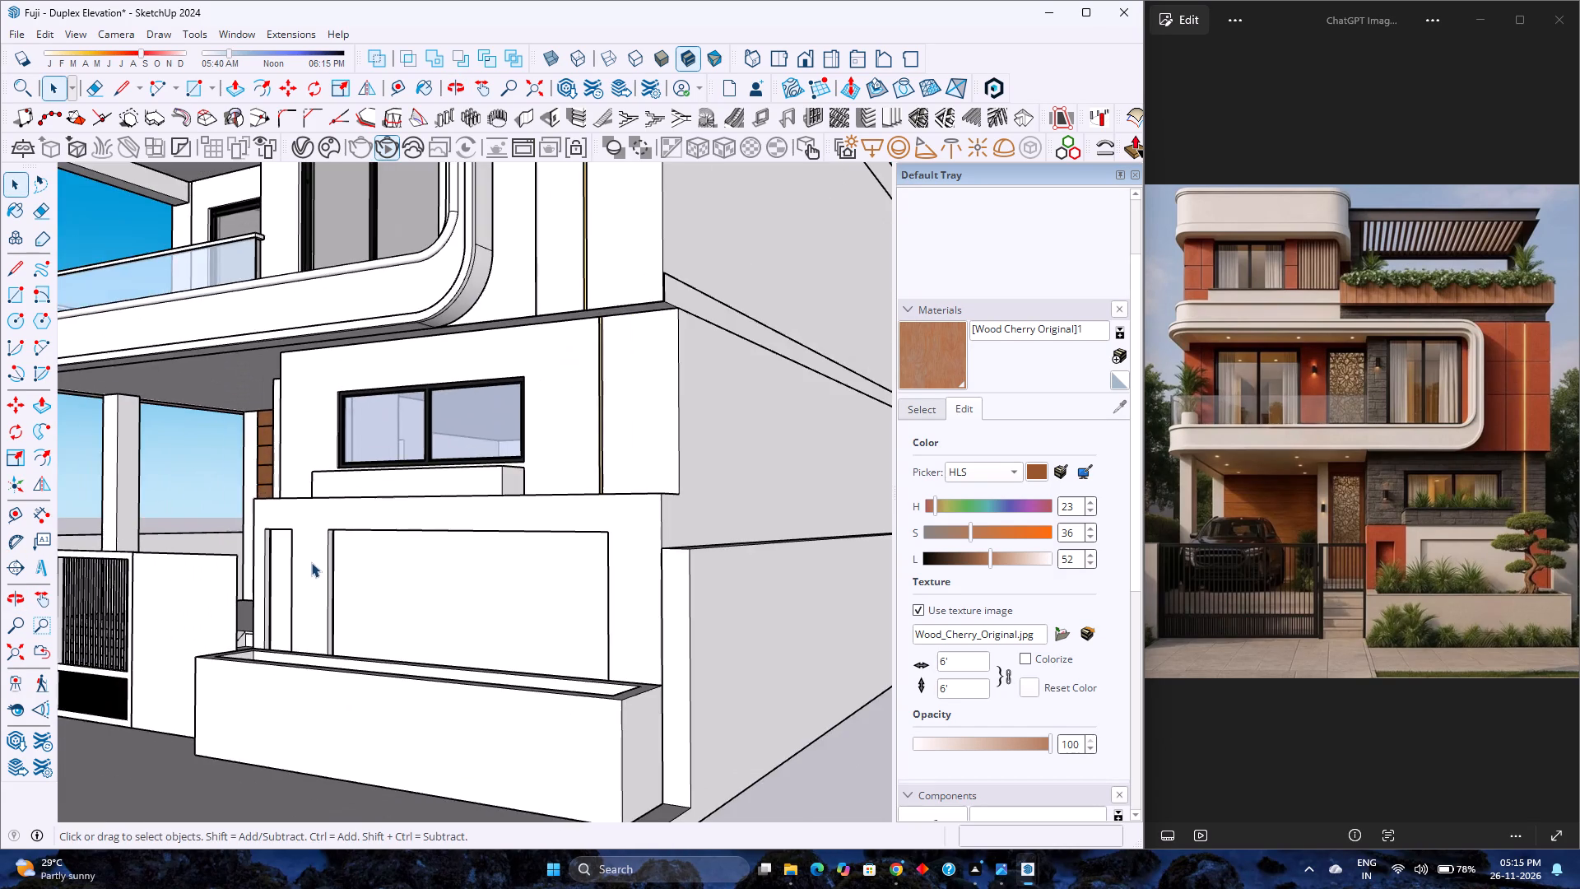
Place a vertical guide 6" from the narrow recess's right edge, between it and the wide recess on the front wall.
{"action": "middle_click_drag", "start_coordinate": [331, 568], "coordinate": [581, 598]}
{"action": "scroll", "coordinate": [334, 574], "scroll_direction": "up", "scroll_amount": 8}
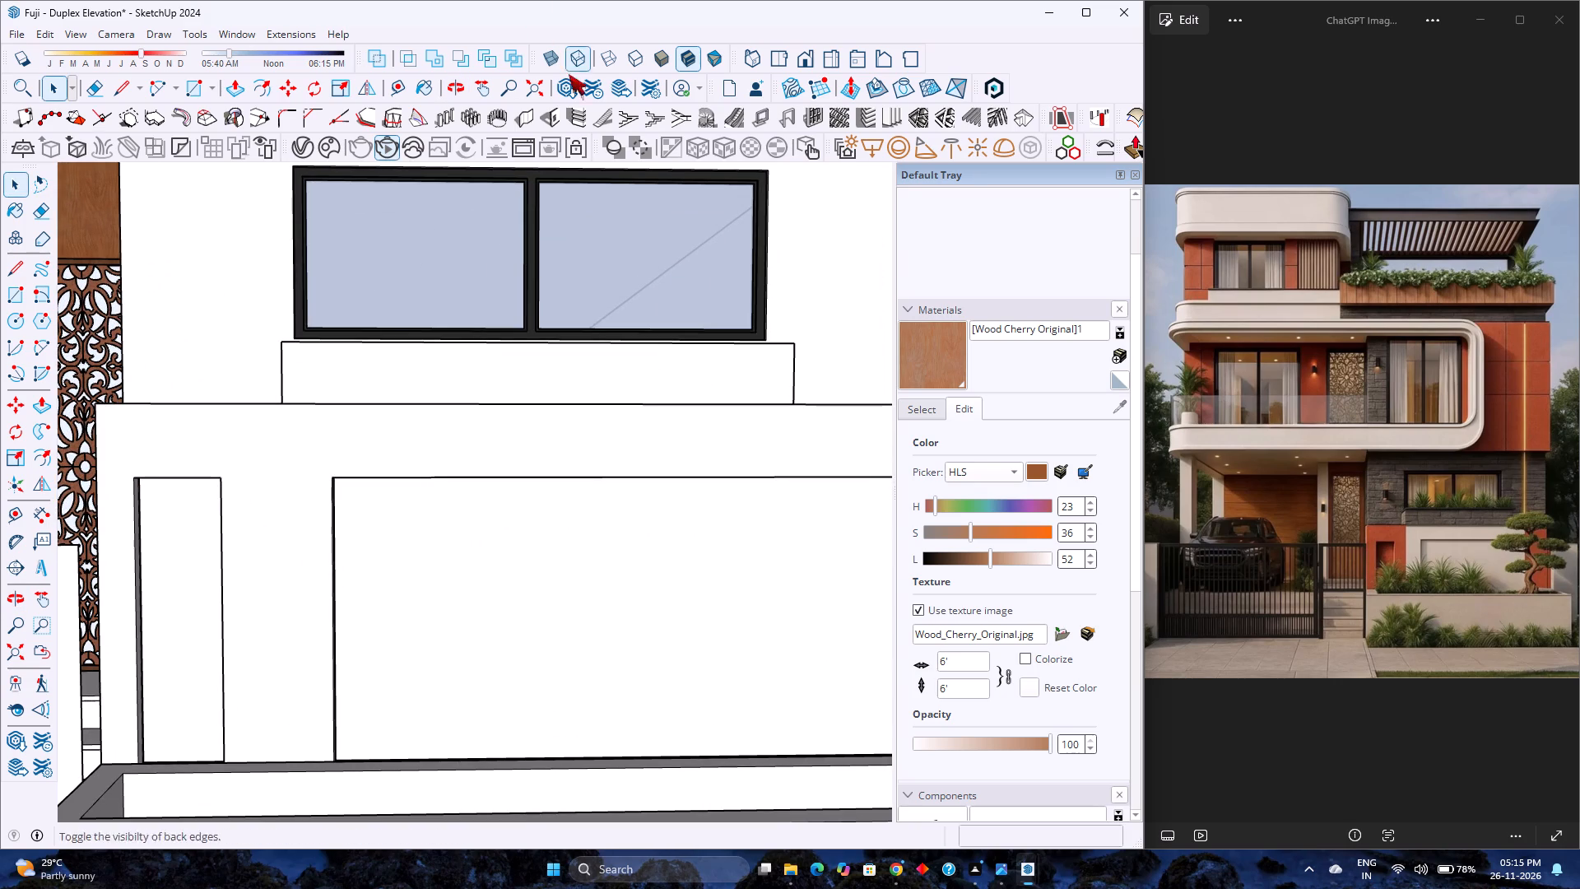
{"action": "left_click", "coordinate": [388, 91]}
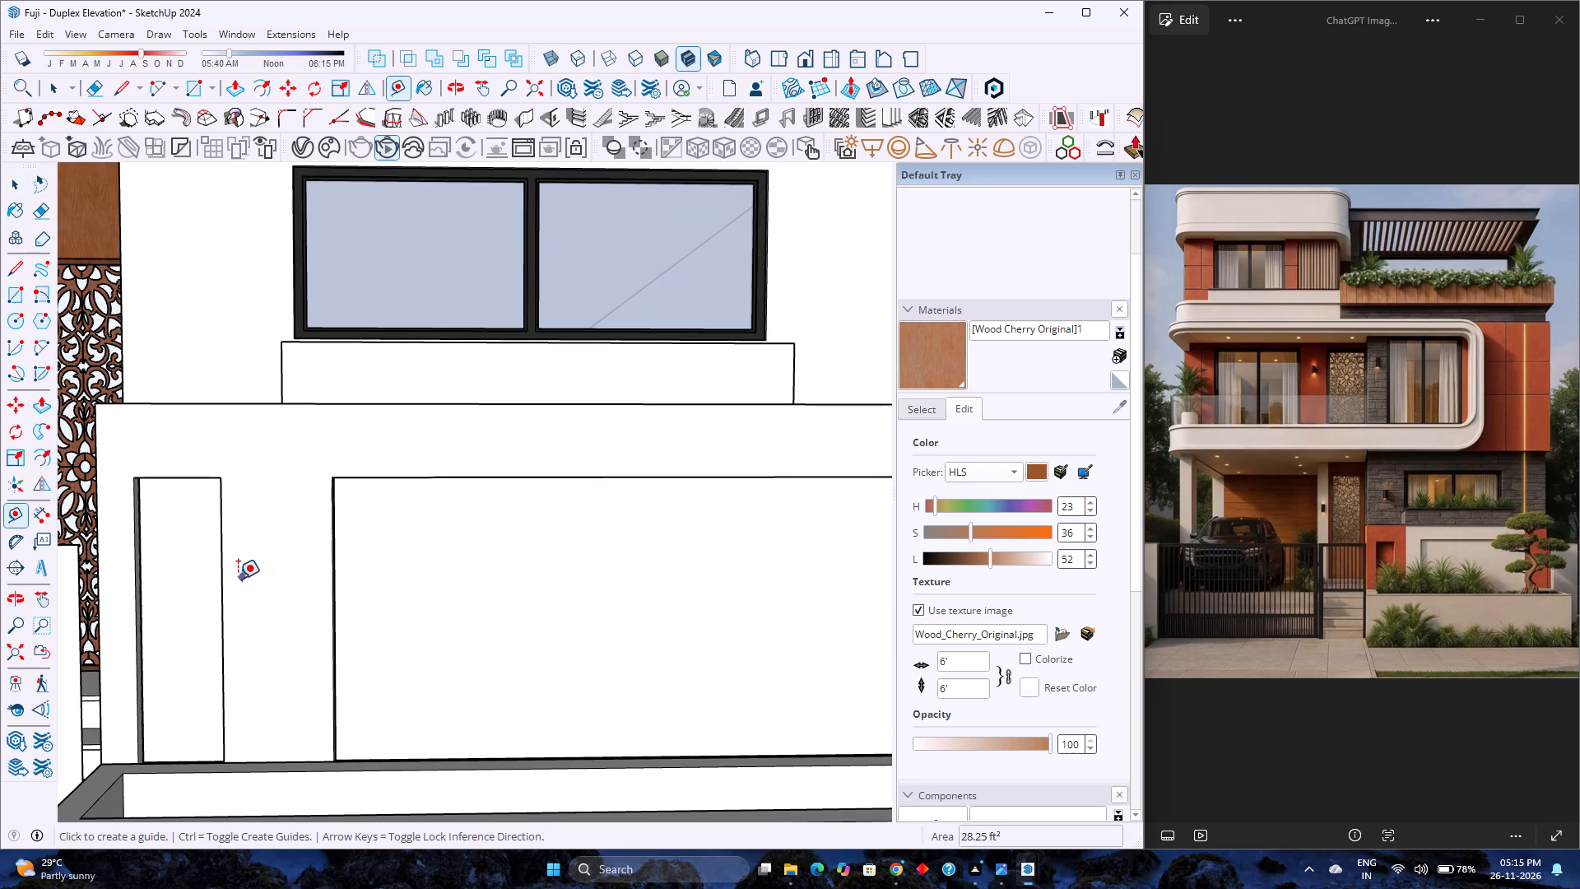
{"action": "left_click", "coordinate": [226, 587]}
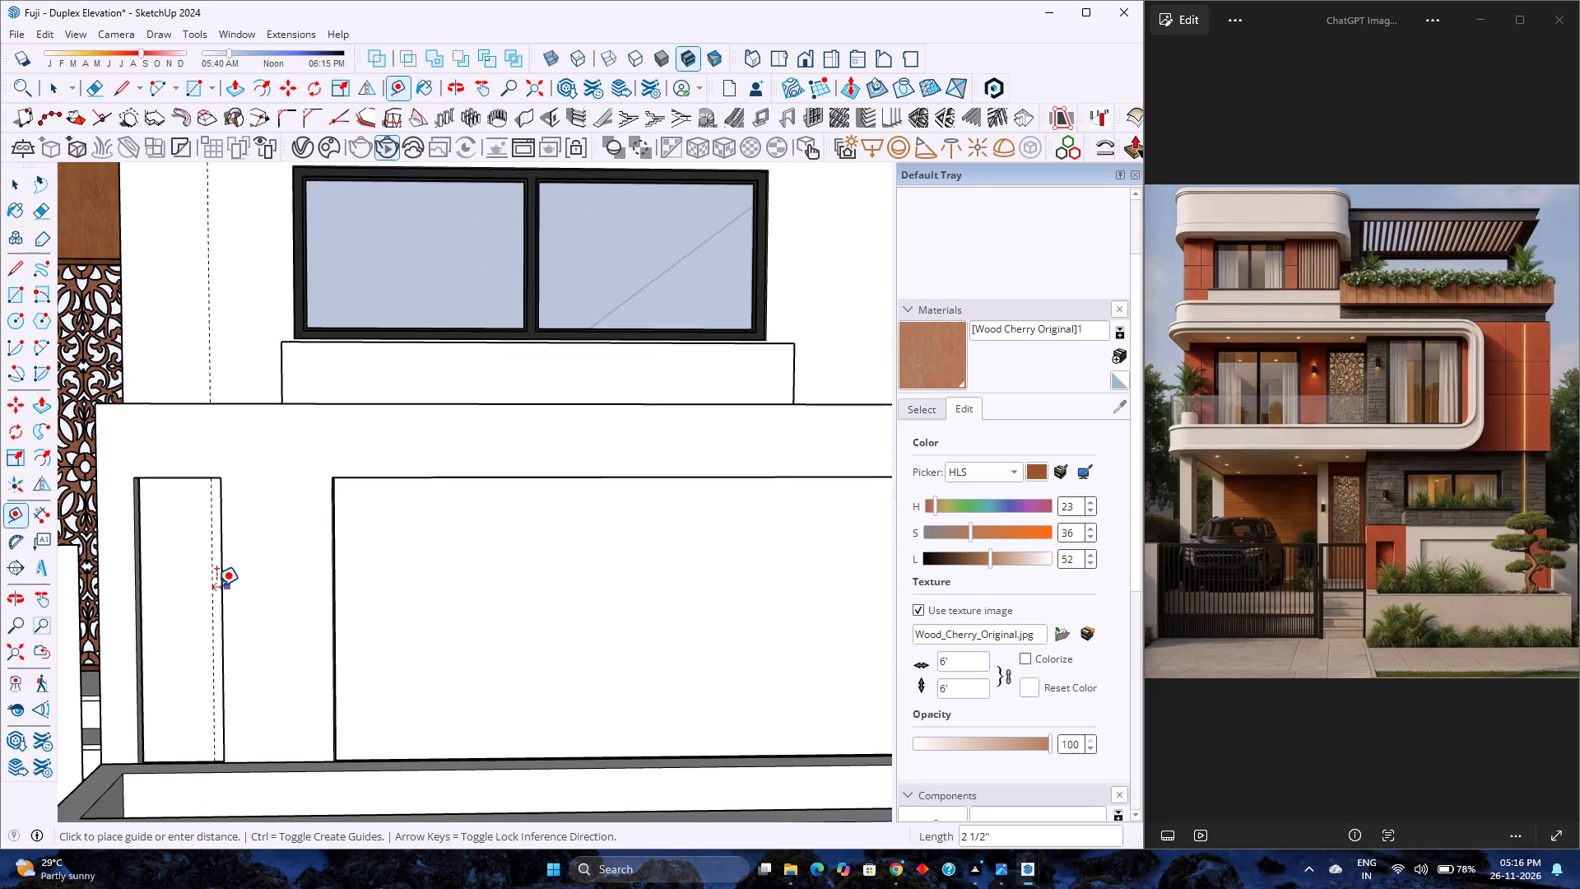
{"action": "key", "text": "Escape"}
{"action": "left_click", "coordinate": [220, 563]}
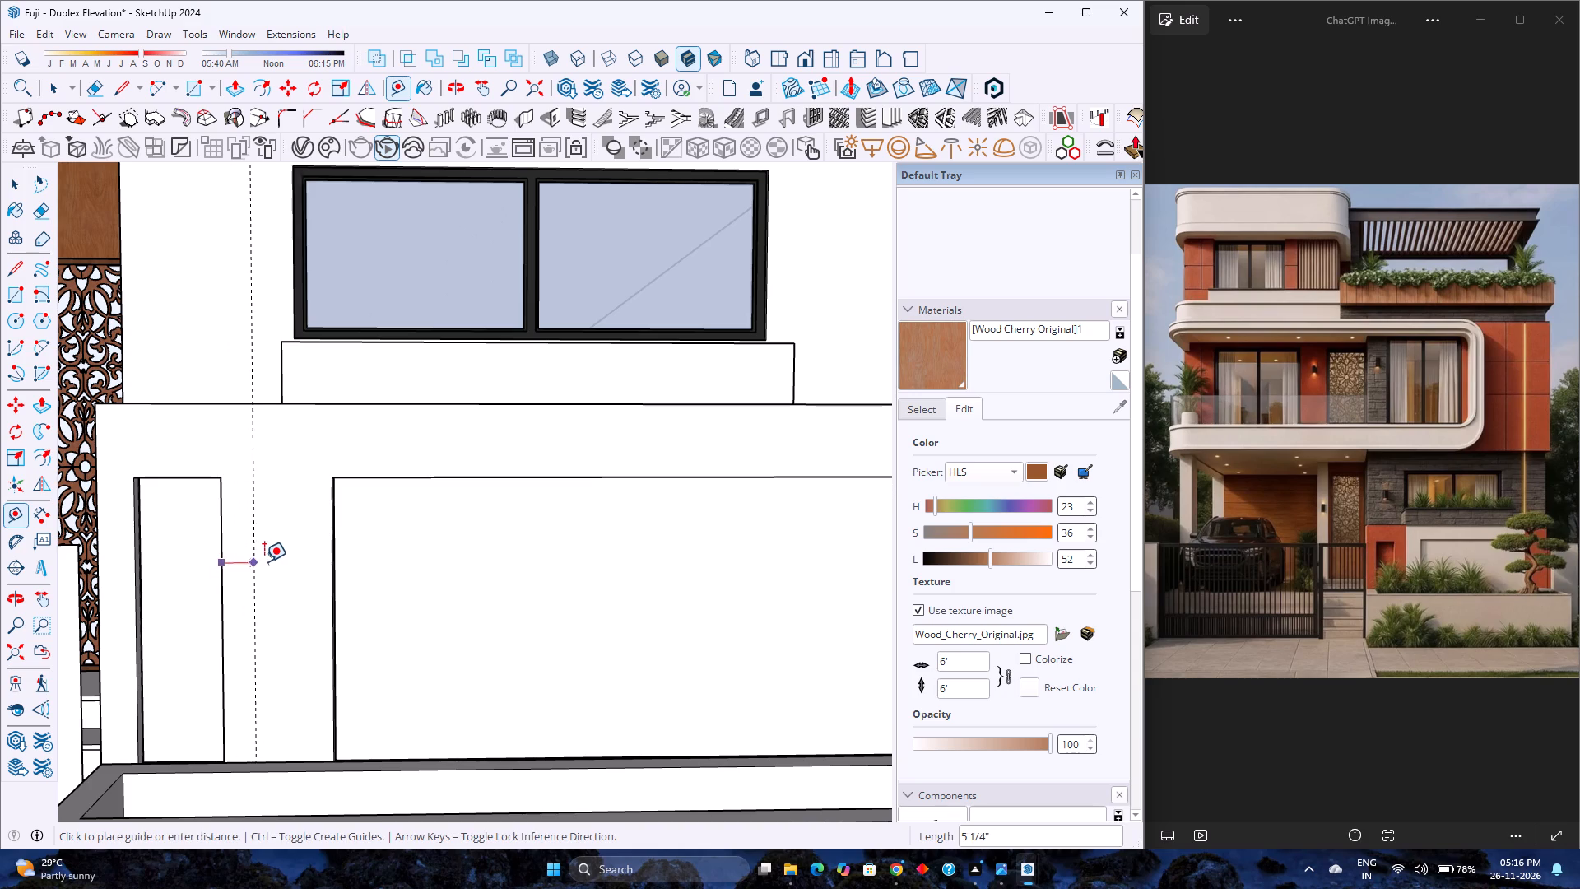
{"action": "key", "text": "6"}
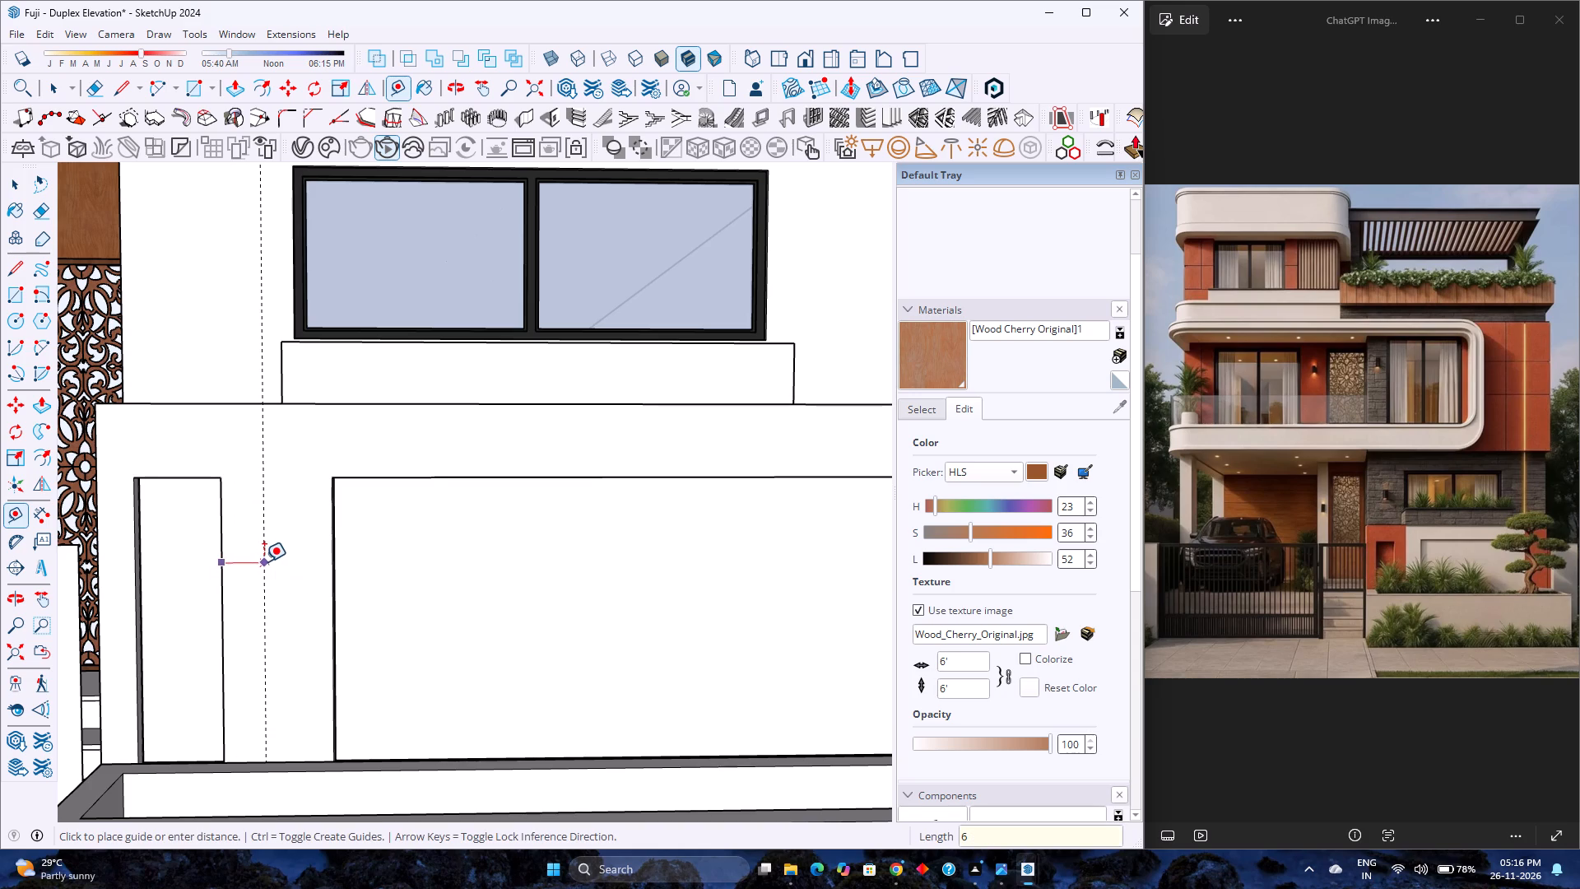
{"action": "key", "text": "Return"}
{"action": "scroll", "coordinate": [275, 520], "scroll_direction": "down", "scroll_amount": 7}
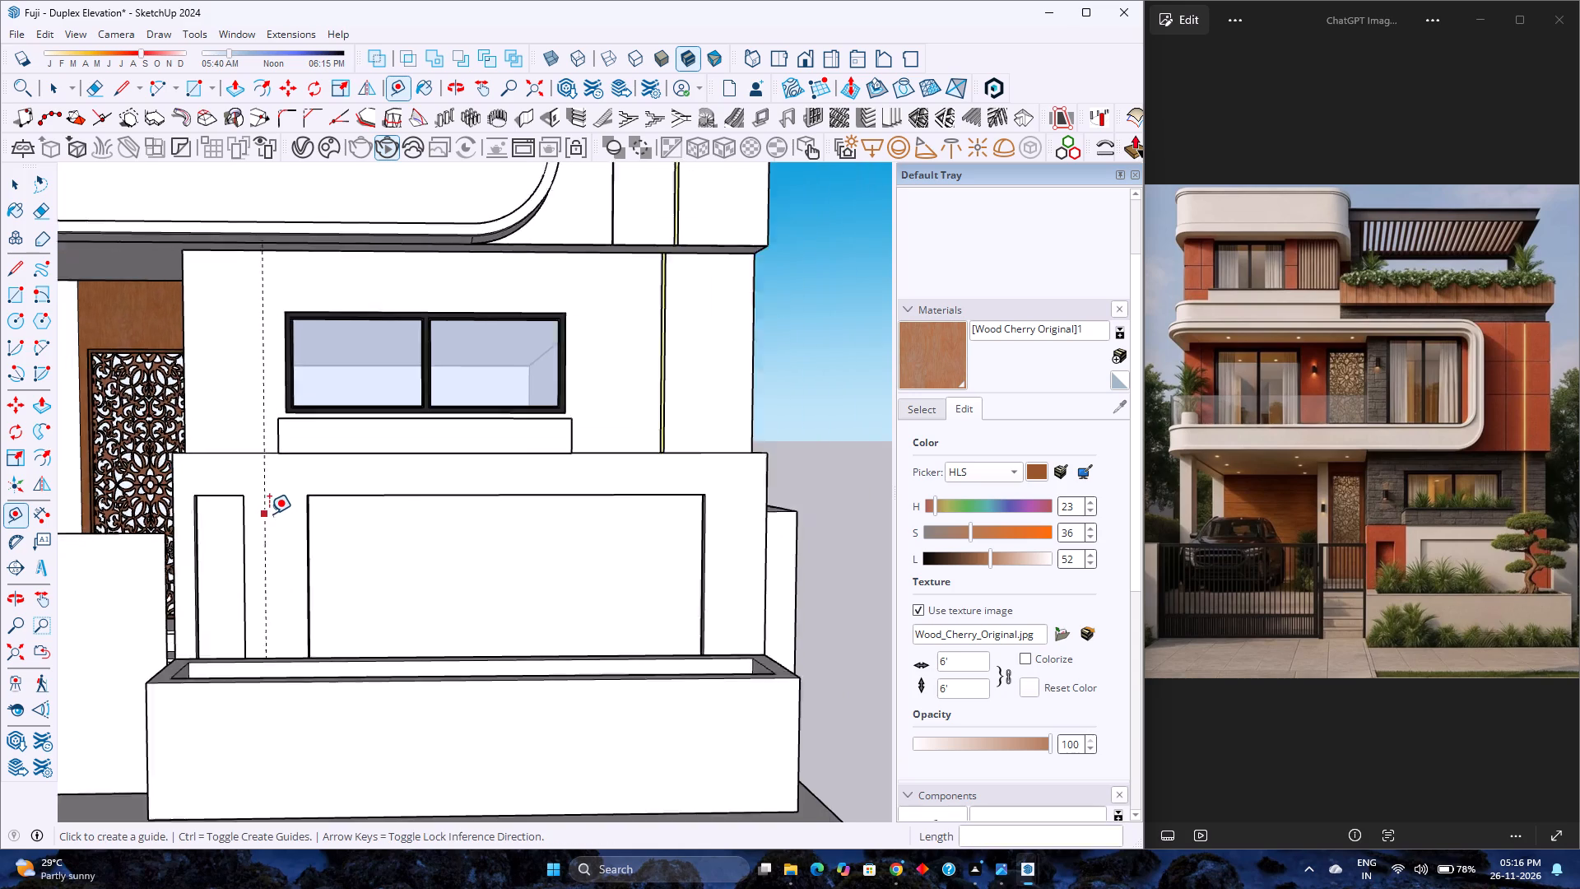
{"action": "scroll", "coordinate": [269, 514], "scroll_direction": "down", "scroll_amount": 1}
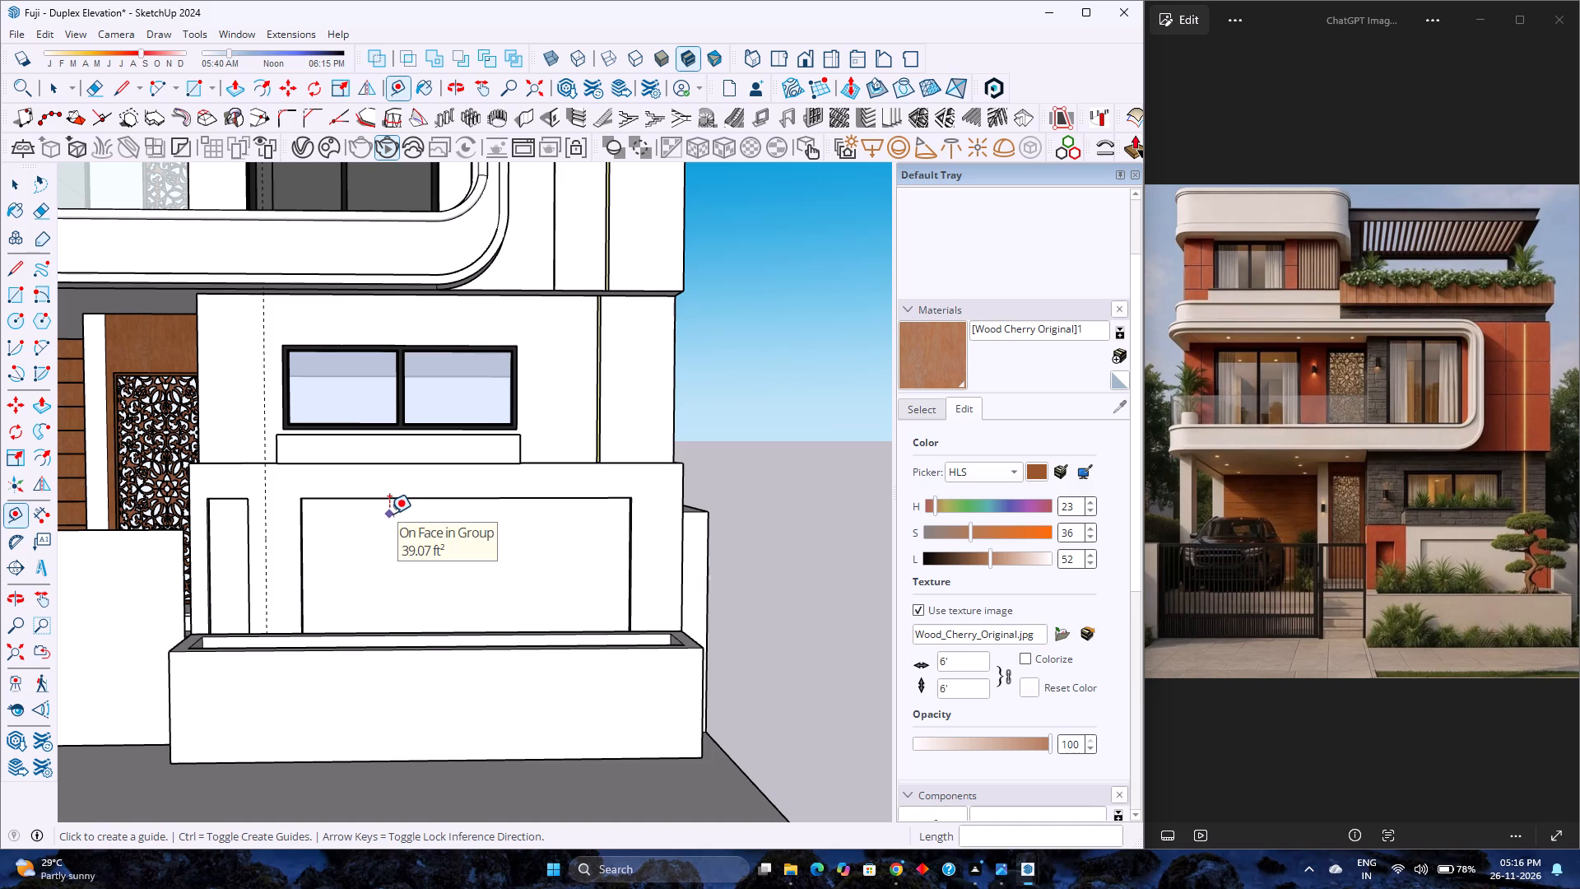
Open the front wall's group for editing and select the wall face around the two recesses.
{"action": "key", "text": "space"}
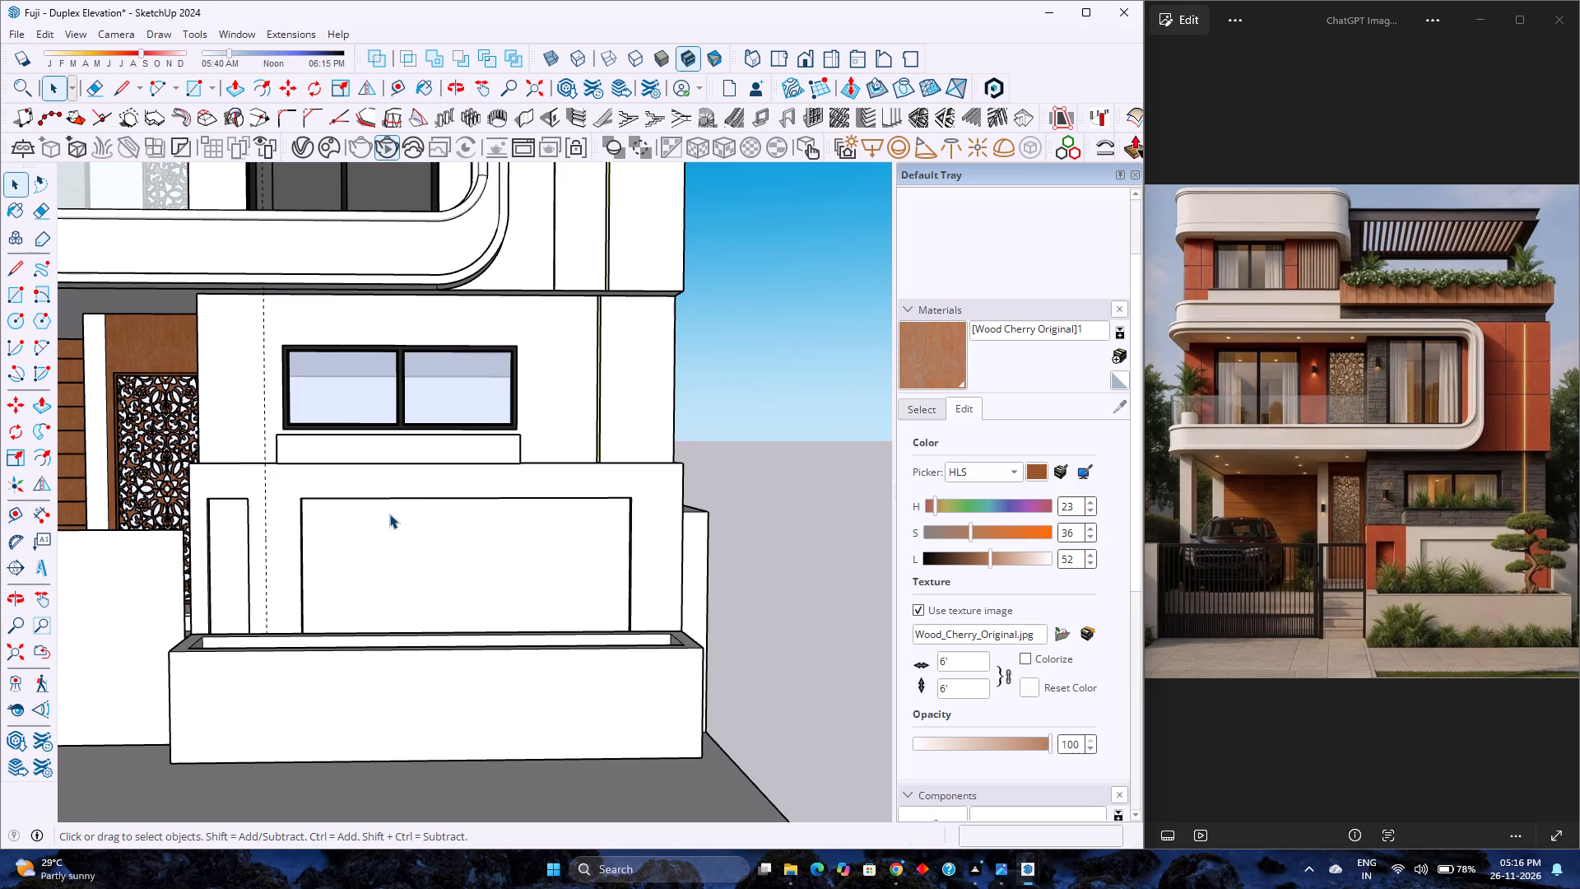
{"action": "double_click", "coordinate": [283, 477]}
{"action": "scroll", "coordinate": [283, 477], "scroll_direction": "up", "scroll_amount": 3}
{"action": "double_click", "coordinate": [279, 494]}
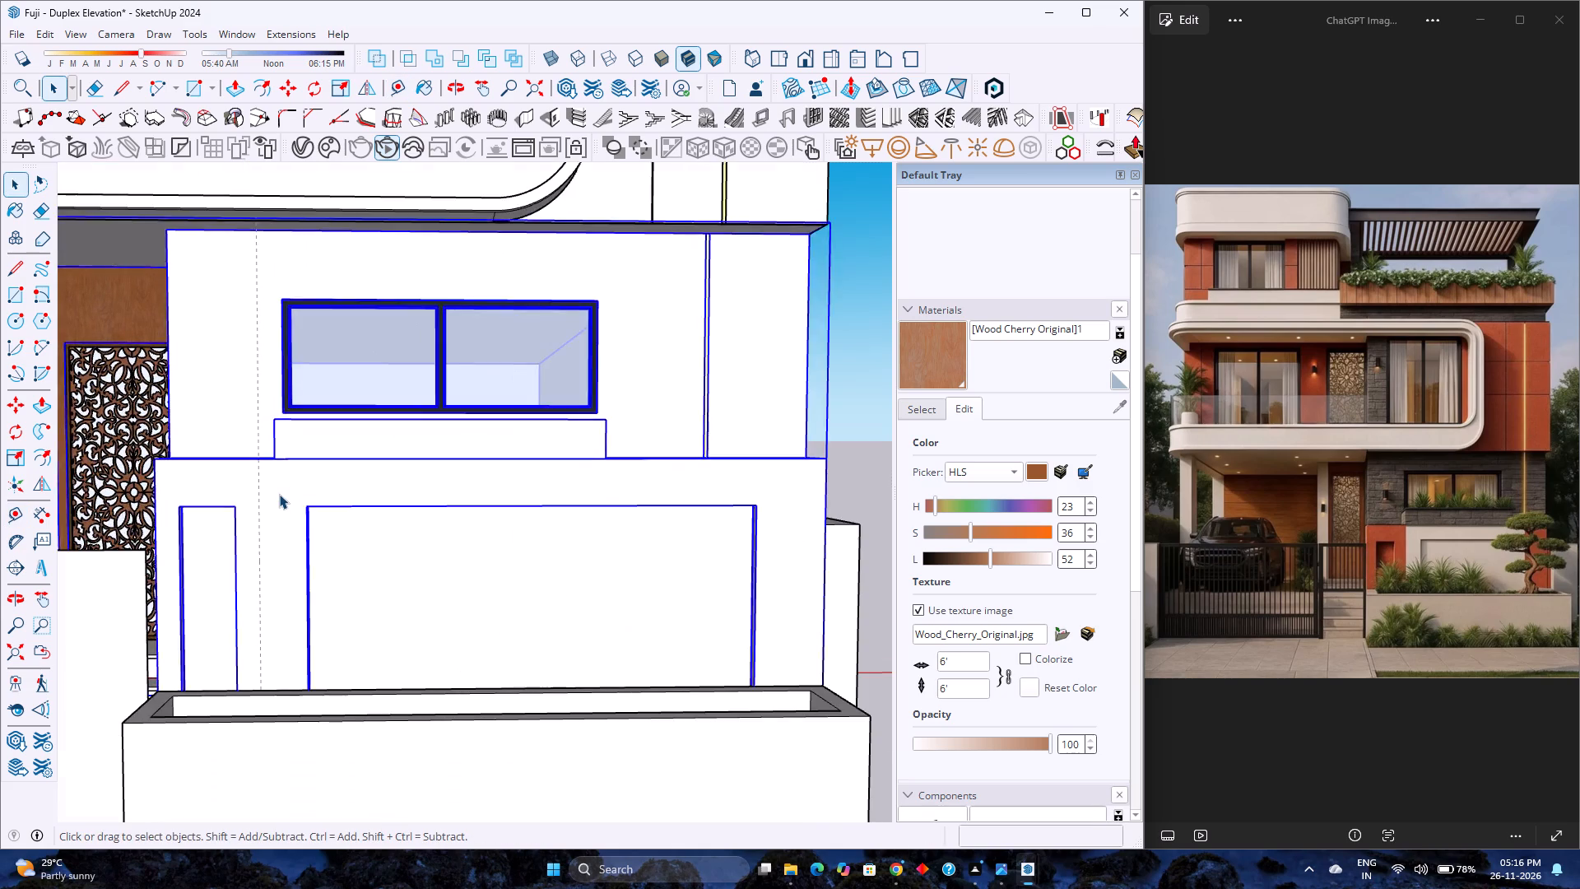
{"action": "scroll", "coordinate": [279, 494], "scroll_direction": "up", "scroll_amount": 3}
{"action": "left_click", "coordinate": [279, 500]}
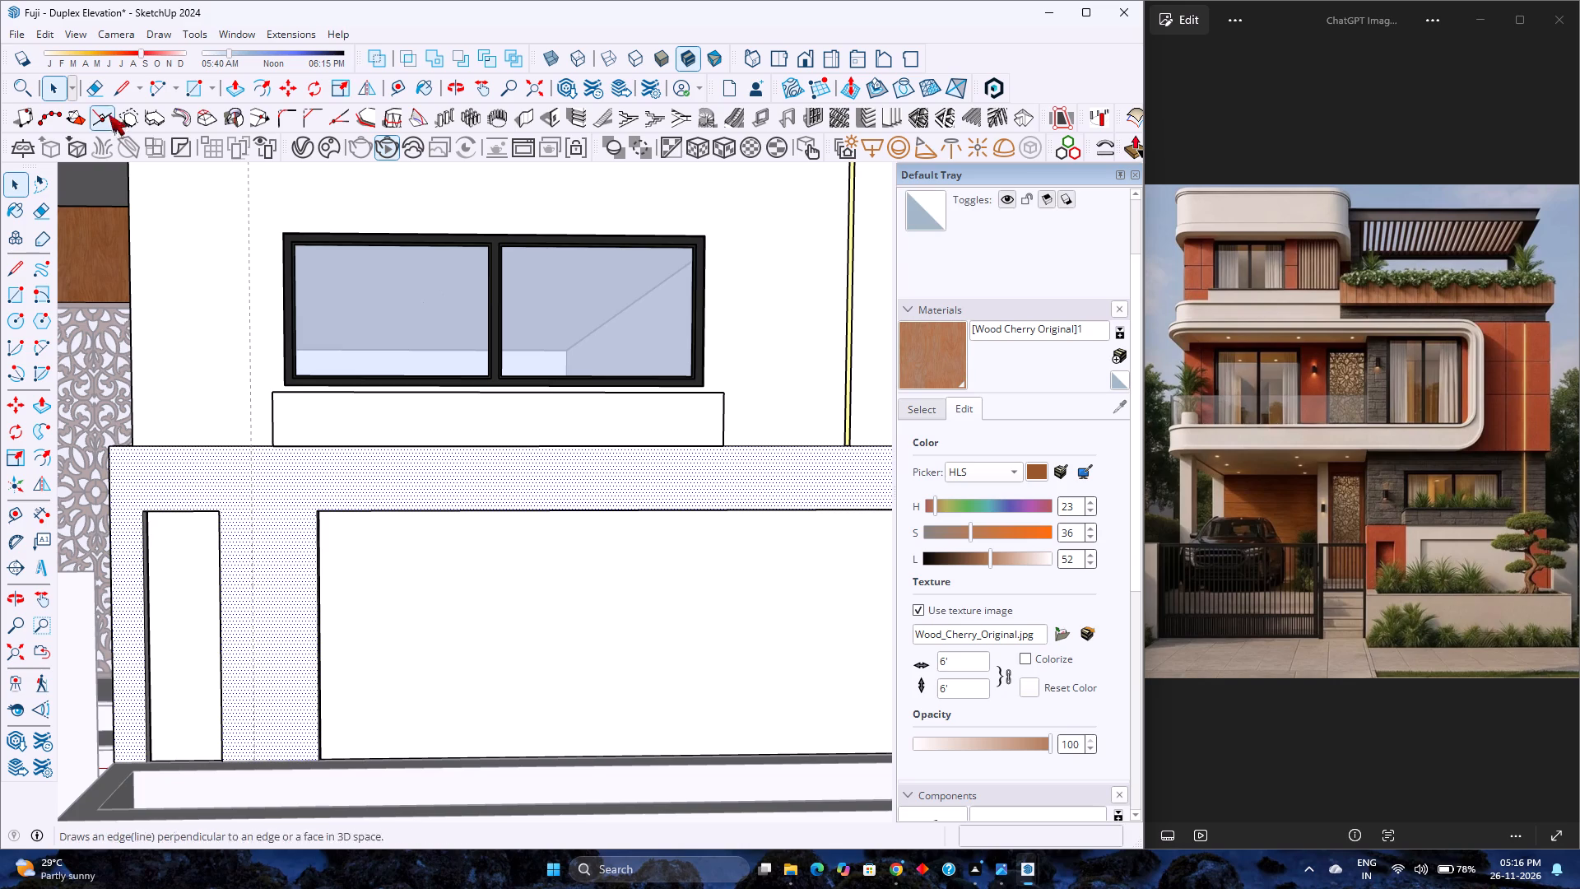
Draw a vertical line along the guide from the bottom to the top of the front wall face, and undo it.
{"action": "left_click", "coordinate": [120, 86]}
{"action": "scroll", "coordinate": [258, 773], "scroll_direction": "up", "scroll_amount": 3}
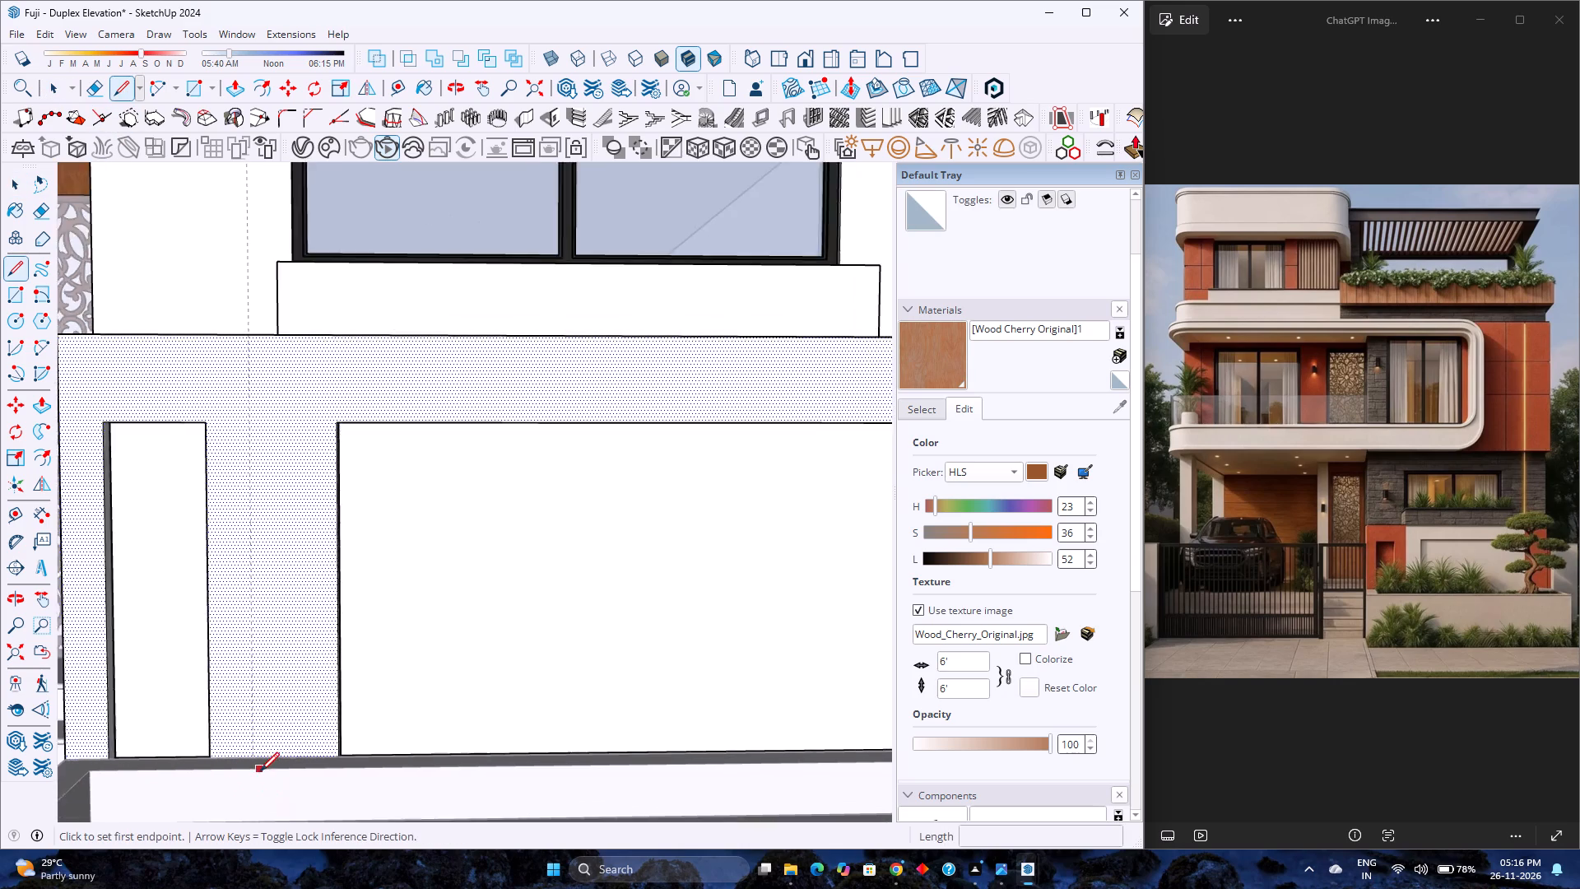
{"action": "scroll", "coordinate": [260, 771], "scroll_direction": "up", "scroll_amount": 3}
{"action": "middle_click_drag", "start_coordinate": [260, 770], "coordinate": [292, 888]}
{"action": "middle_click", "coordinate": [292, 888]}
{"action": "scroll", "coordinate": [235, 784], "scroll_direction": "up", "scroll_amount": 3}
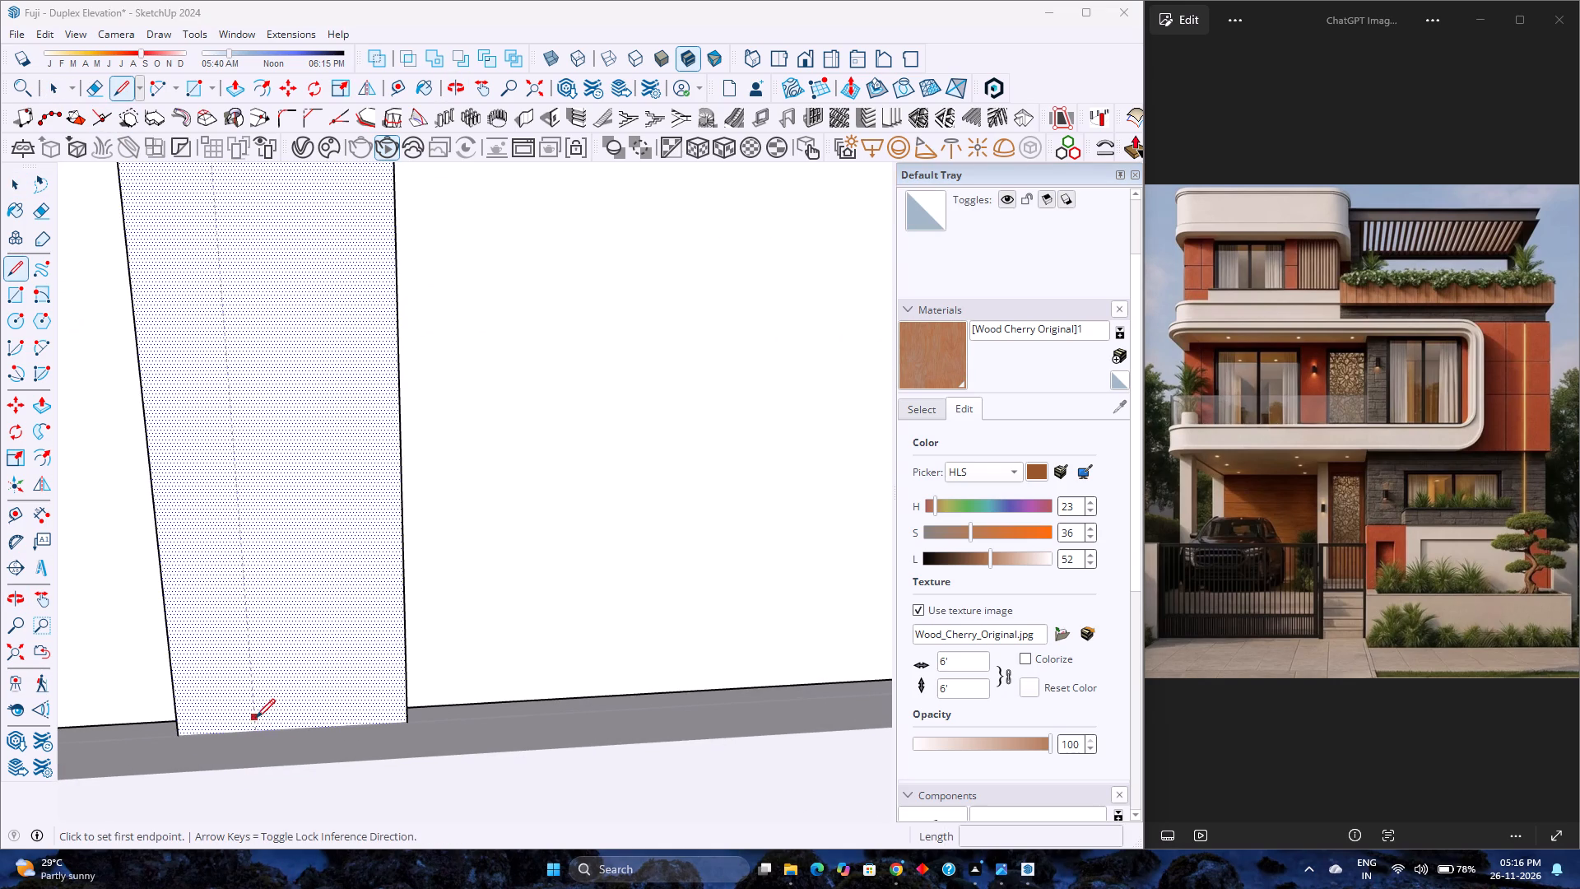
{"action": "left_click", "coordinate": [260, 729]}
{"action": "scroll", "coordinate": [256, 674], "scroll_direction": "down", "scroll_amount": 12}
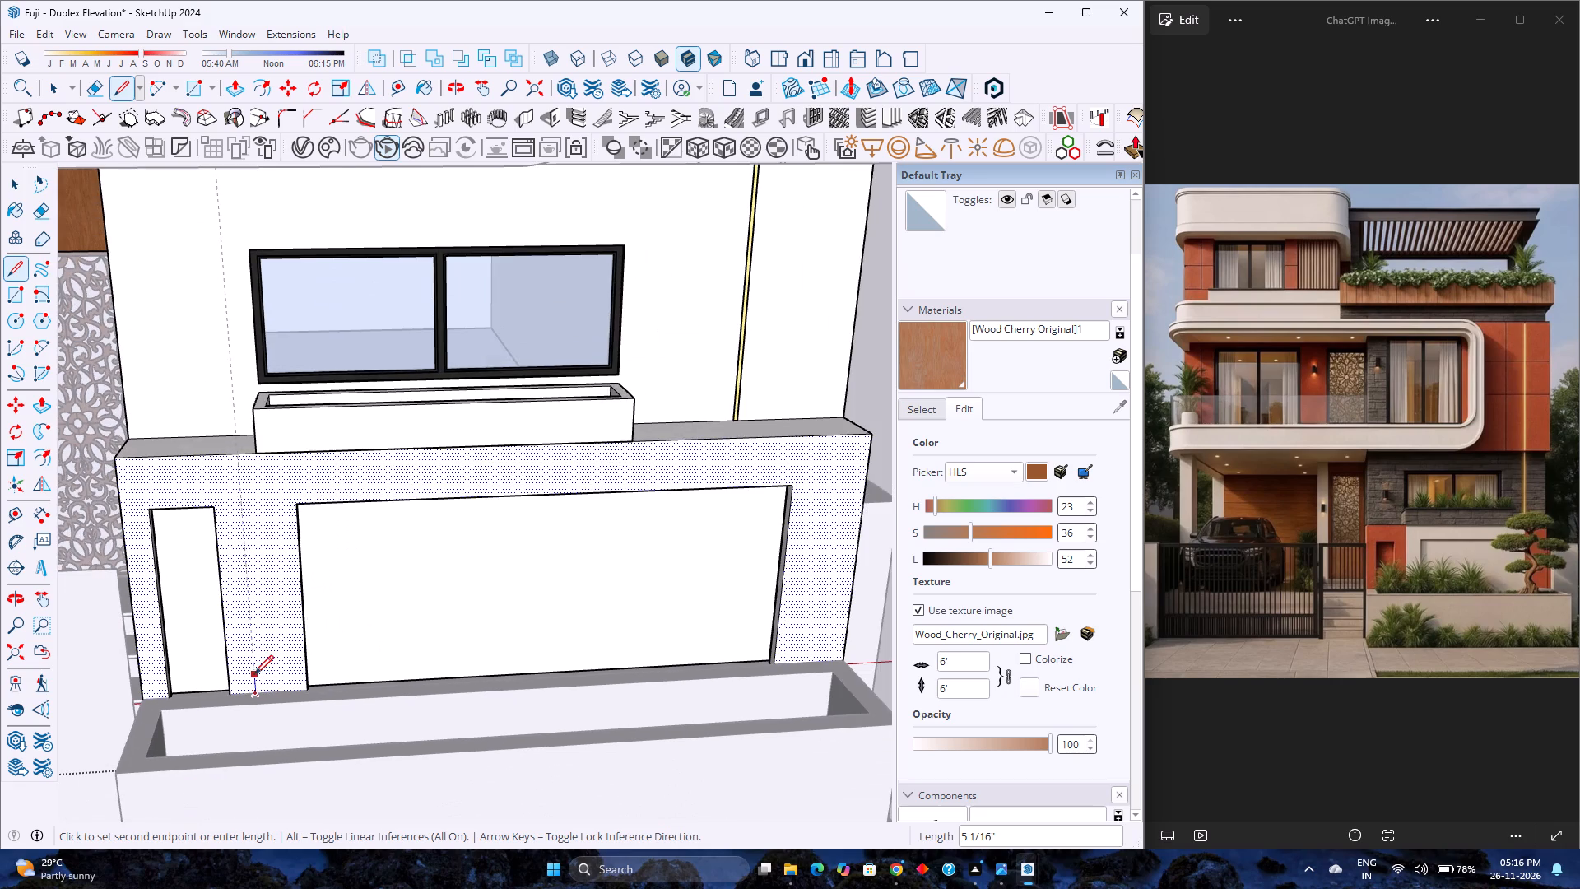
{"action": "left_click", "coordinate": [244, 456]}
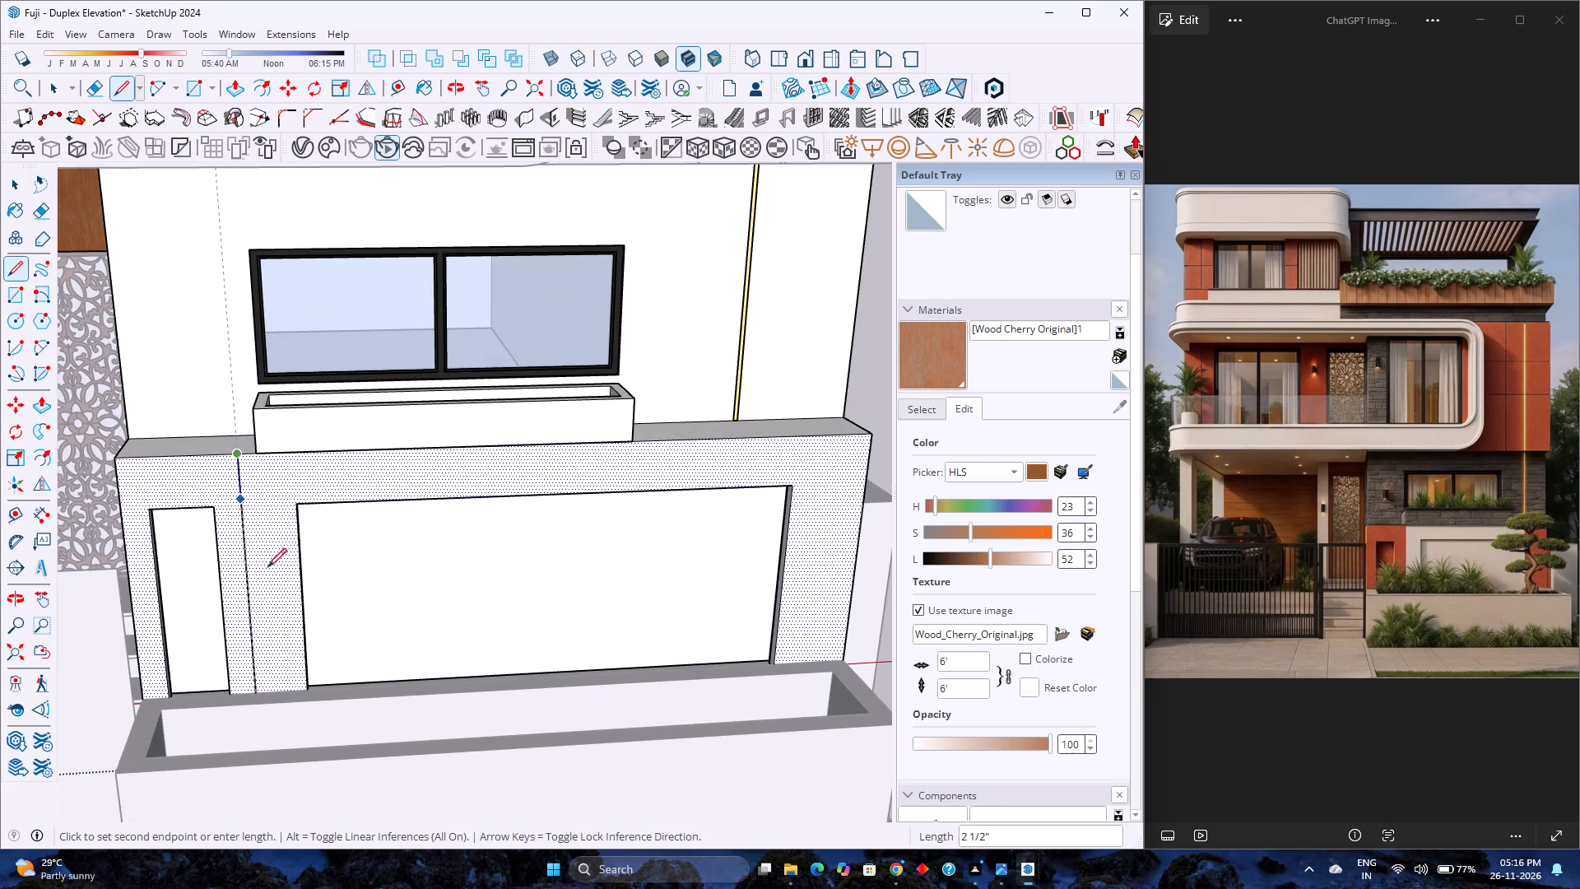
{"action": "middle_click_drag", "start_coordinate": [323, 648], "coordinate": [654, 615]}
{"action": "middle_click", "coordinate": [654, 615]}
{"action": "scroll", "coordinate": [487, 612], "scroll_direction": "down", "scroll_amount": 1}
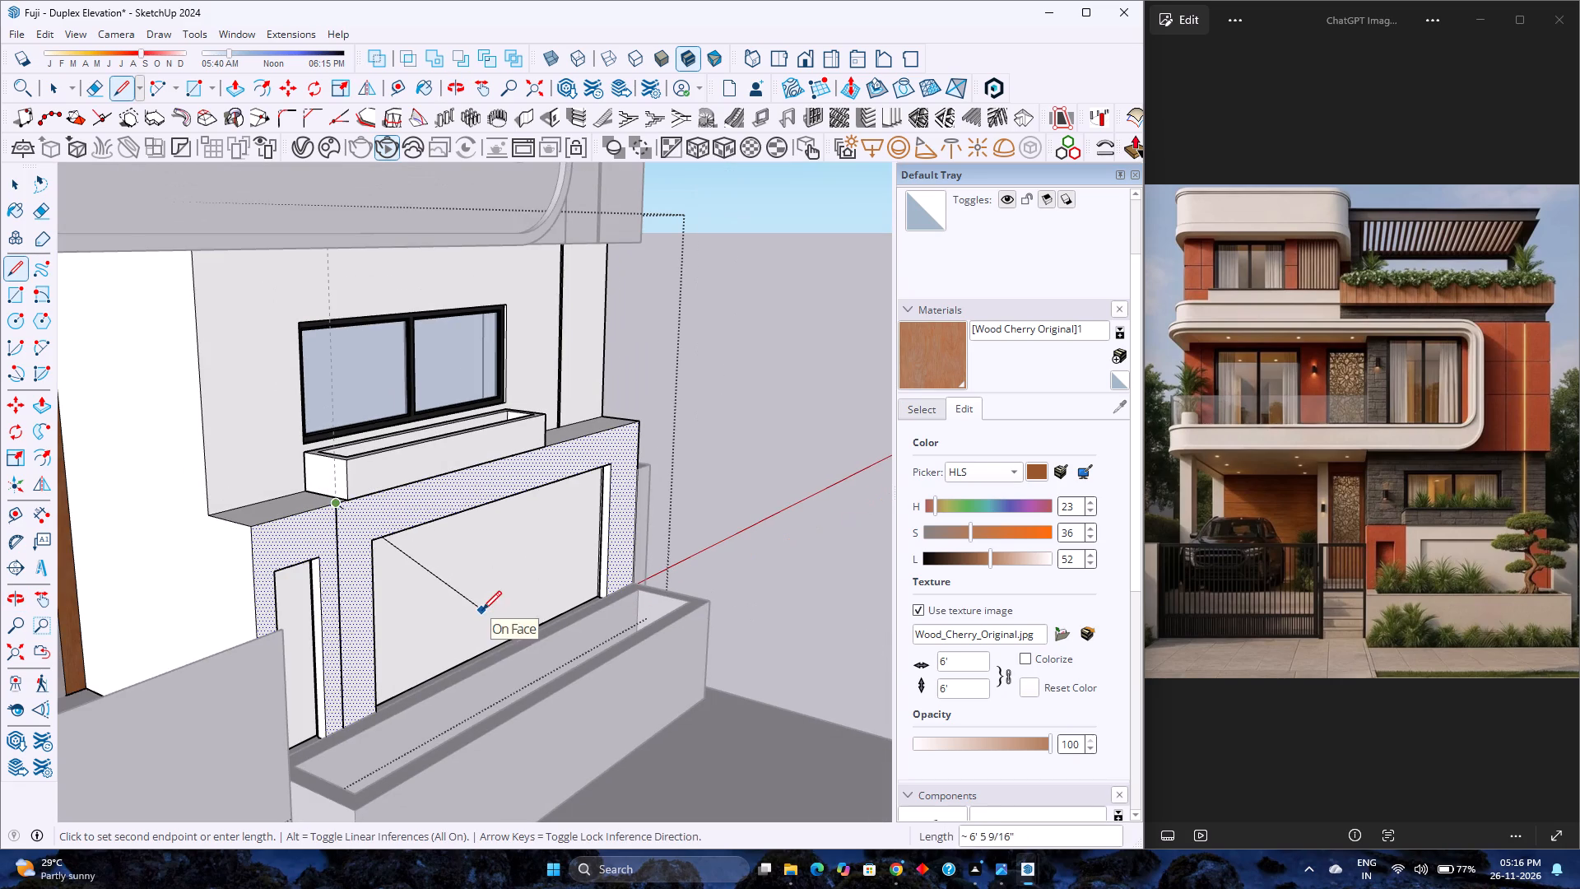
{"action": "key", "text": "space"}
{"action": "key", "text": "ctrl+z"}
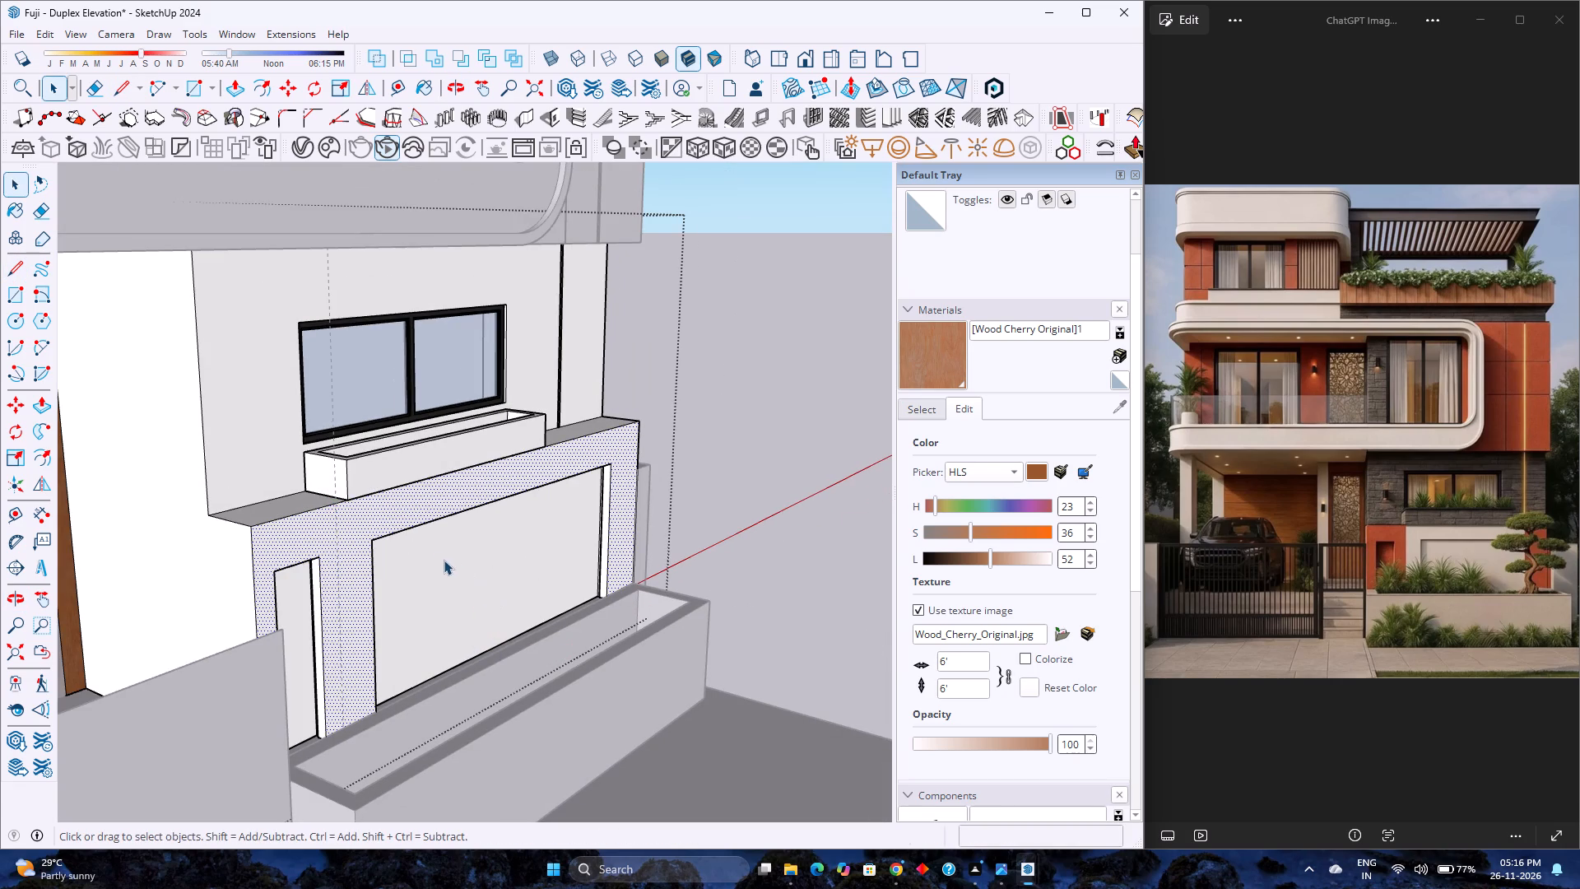
Draw a vertical line about 5' long down the front wall face along the guide, from its top edge to its base.
{"action": "key", "text": "l"}
{"action": "left_click", "coordinate": [334, 503]}
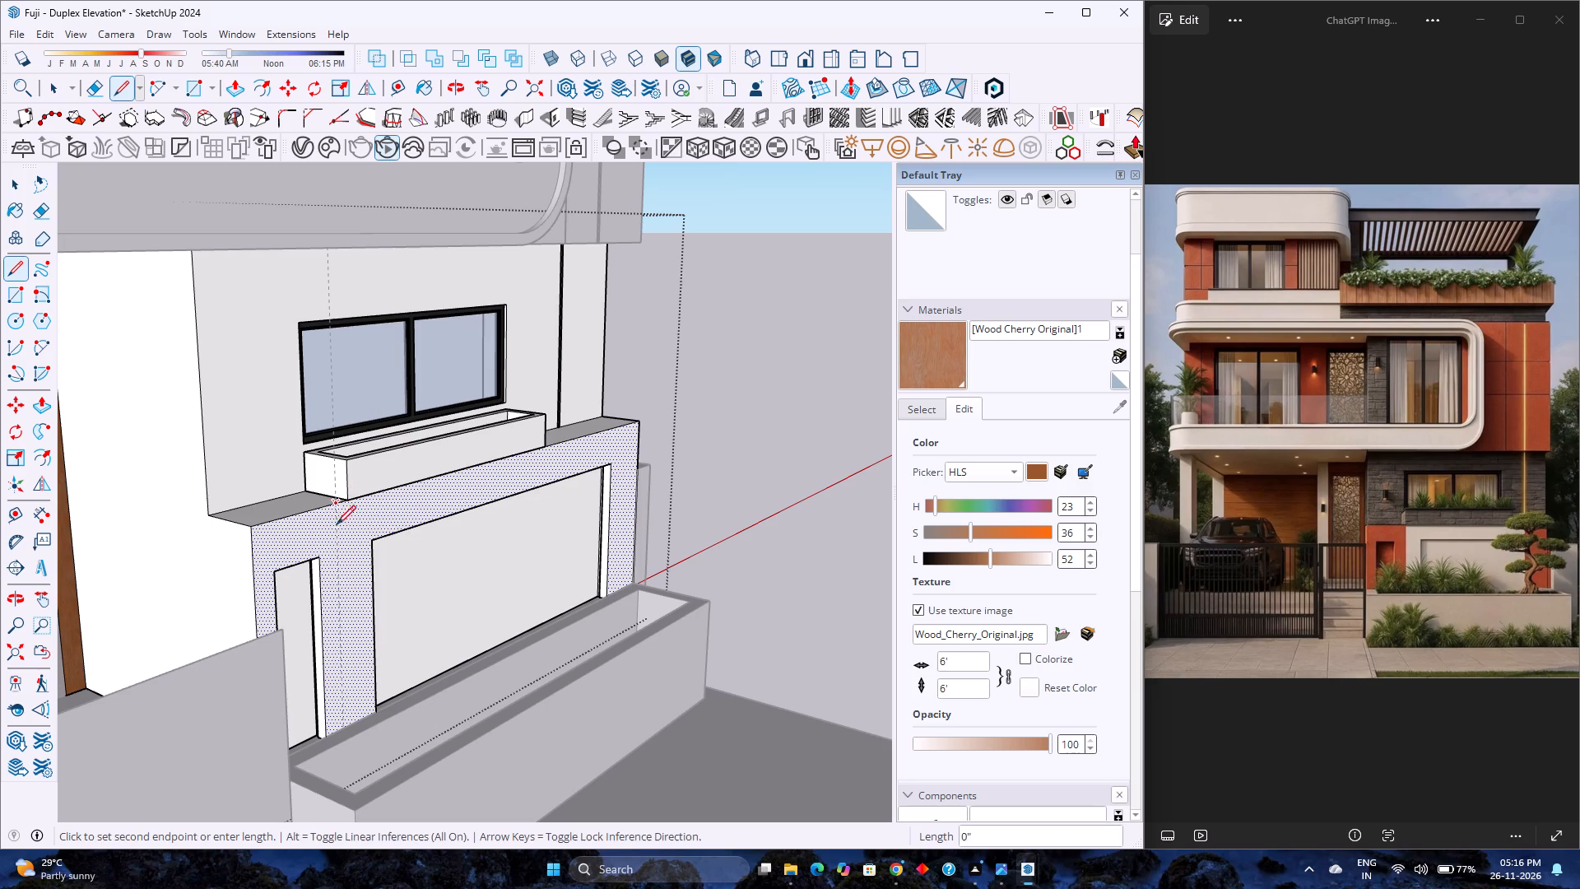
{"action": "key", "text": "k"}
{"action": "scroll", "coordinate": [359, 713], "scroll_direction": "up", "scroll_amount": 2}
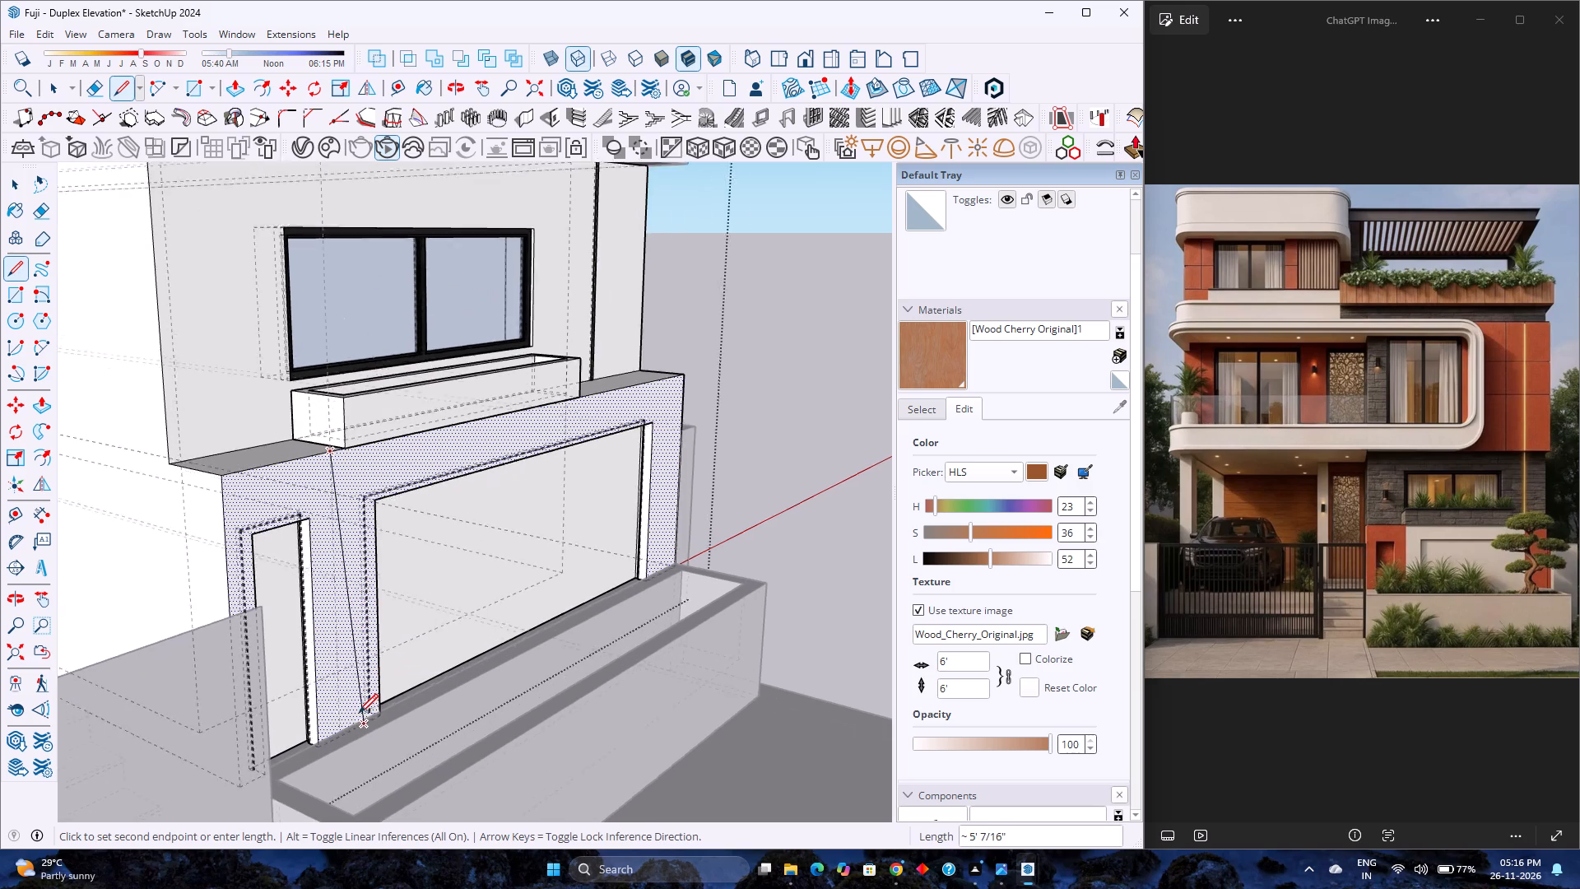
{"action": "scroll", "coordinate": [359, 713], "scroll_direction": "up", "scroll_amount": 3}
{"action": "middle_click_drag", "start_coordinate": [379, 730], "coordinate": [281, 808]}
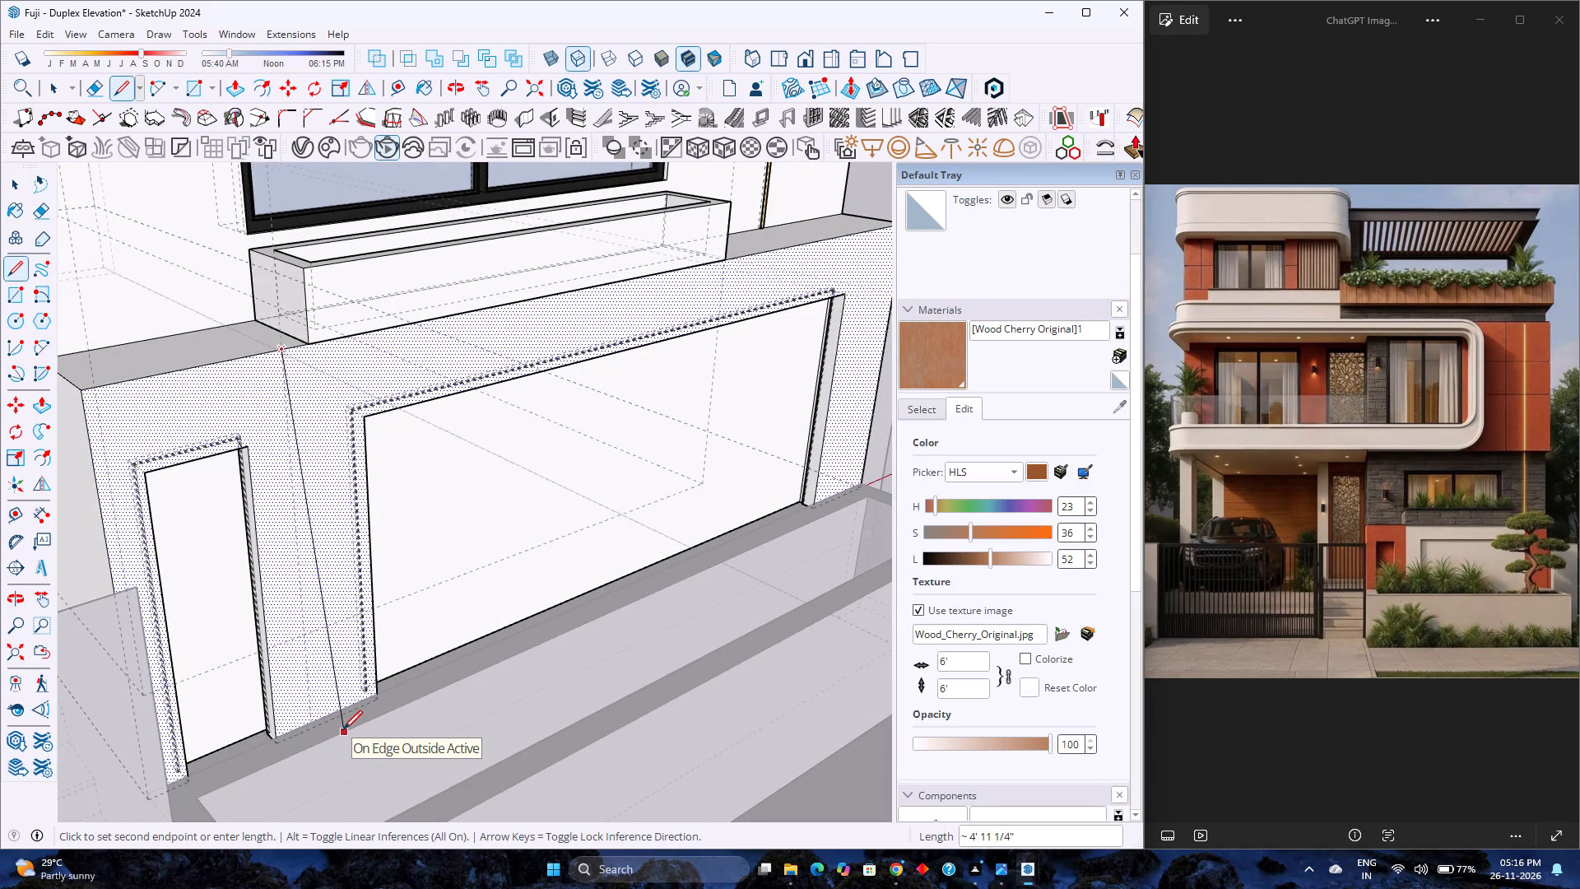
{"action": "key", "text": "Up"}
{"action": "scroll", "coordinate": [253, 728], "scroll_direction": "up", "scroll_amount": 3}
{"action": "middle_click_drag", "start_coordinate": [253, 728], "coordinate": [637, 715]}
{"action": "scroll", "coordinate": [472, 663], "scroll_direction": "down", "scroll_amount": 3}
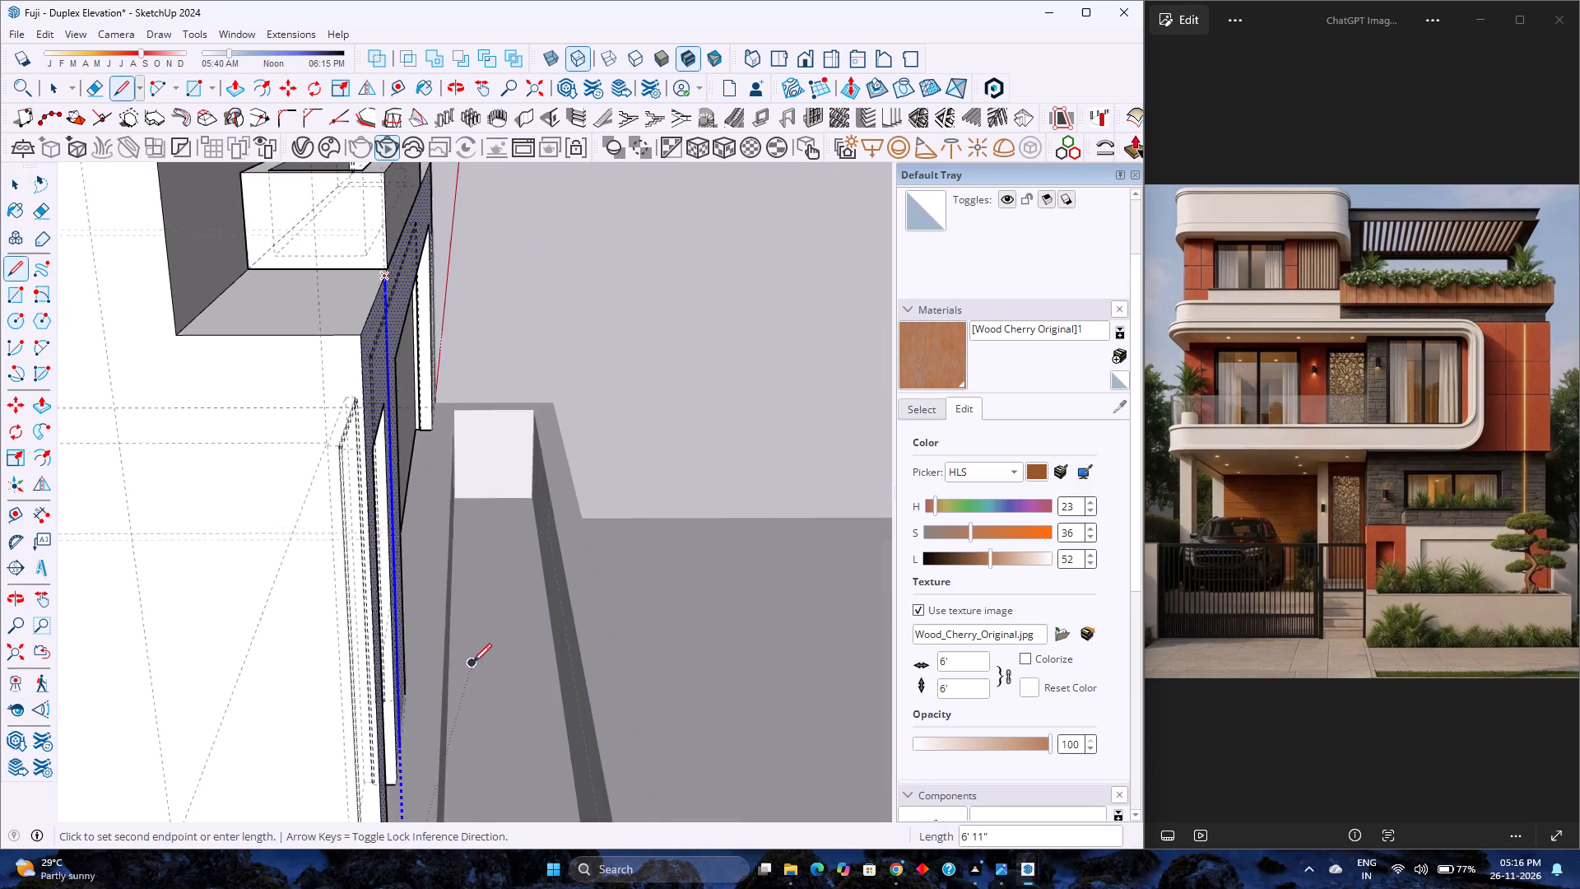
{"action": "scroll", "coordinate": [472, 663], "scroll_direction": "down", "scroll_amount": 5}
{"action": "middle_click_drag", "start_coordinate": [404, 713], "coordinate": [509, 454], "text": "shift"}
{"action": "middle_click", "coordinate": [509, 454], "text": "shift"}
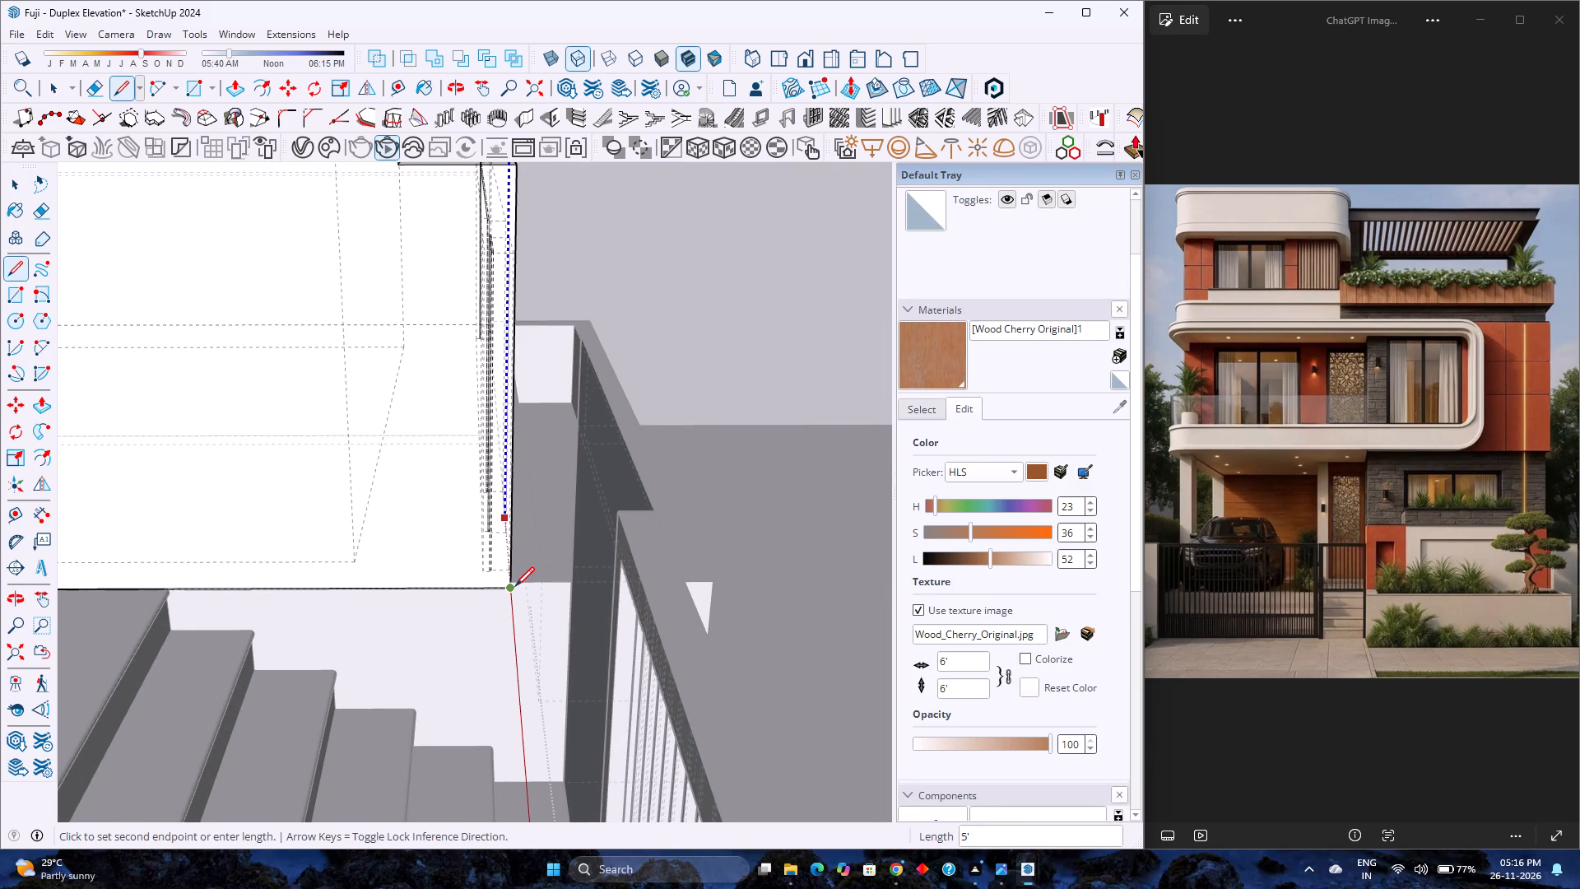
{"action": "left_click", "coordinate": [515, 586]}
{"action": "middle_click_drag", "start_coordinate": [518, 586], "coordinate": [123, 610]}
{"action": "scroll", "coordinate": [299, 625], "scroll_direction": "down", "scroll_amount": 4}
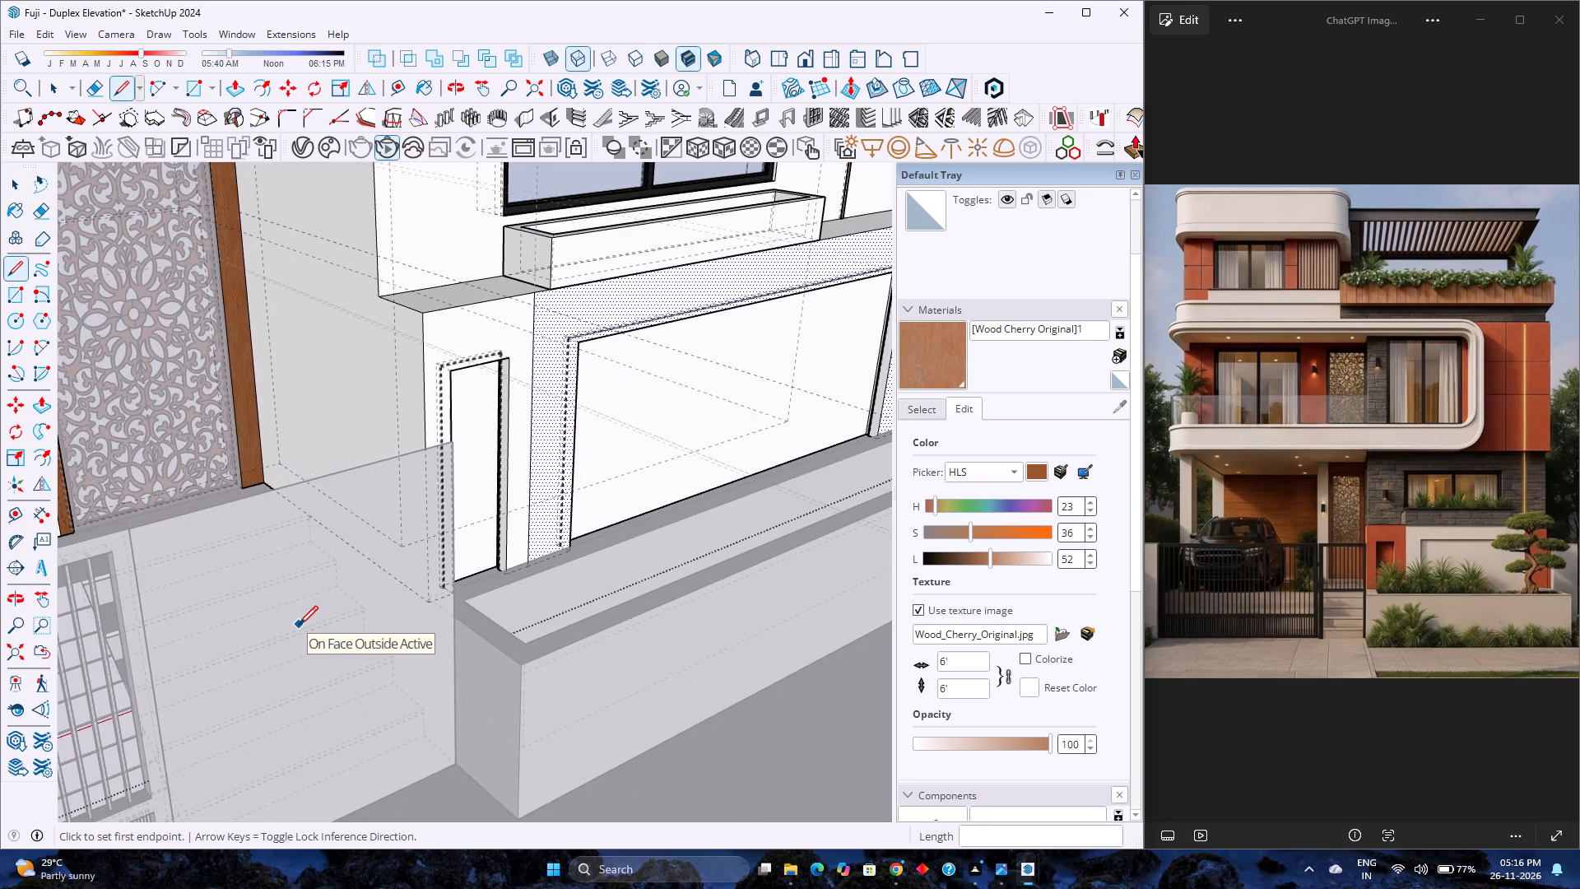
{"action": "key", "text": "k"}
{"action": "scroll", "coordinate": [299, 626], "scroll_direction": "down", "scroll_amount": 4}
{"action": "key", "text": "Escape"}
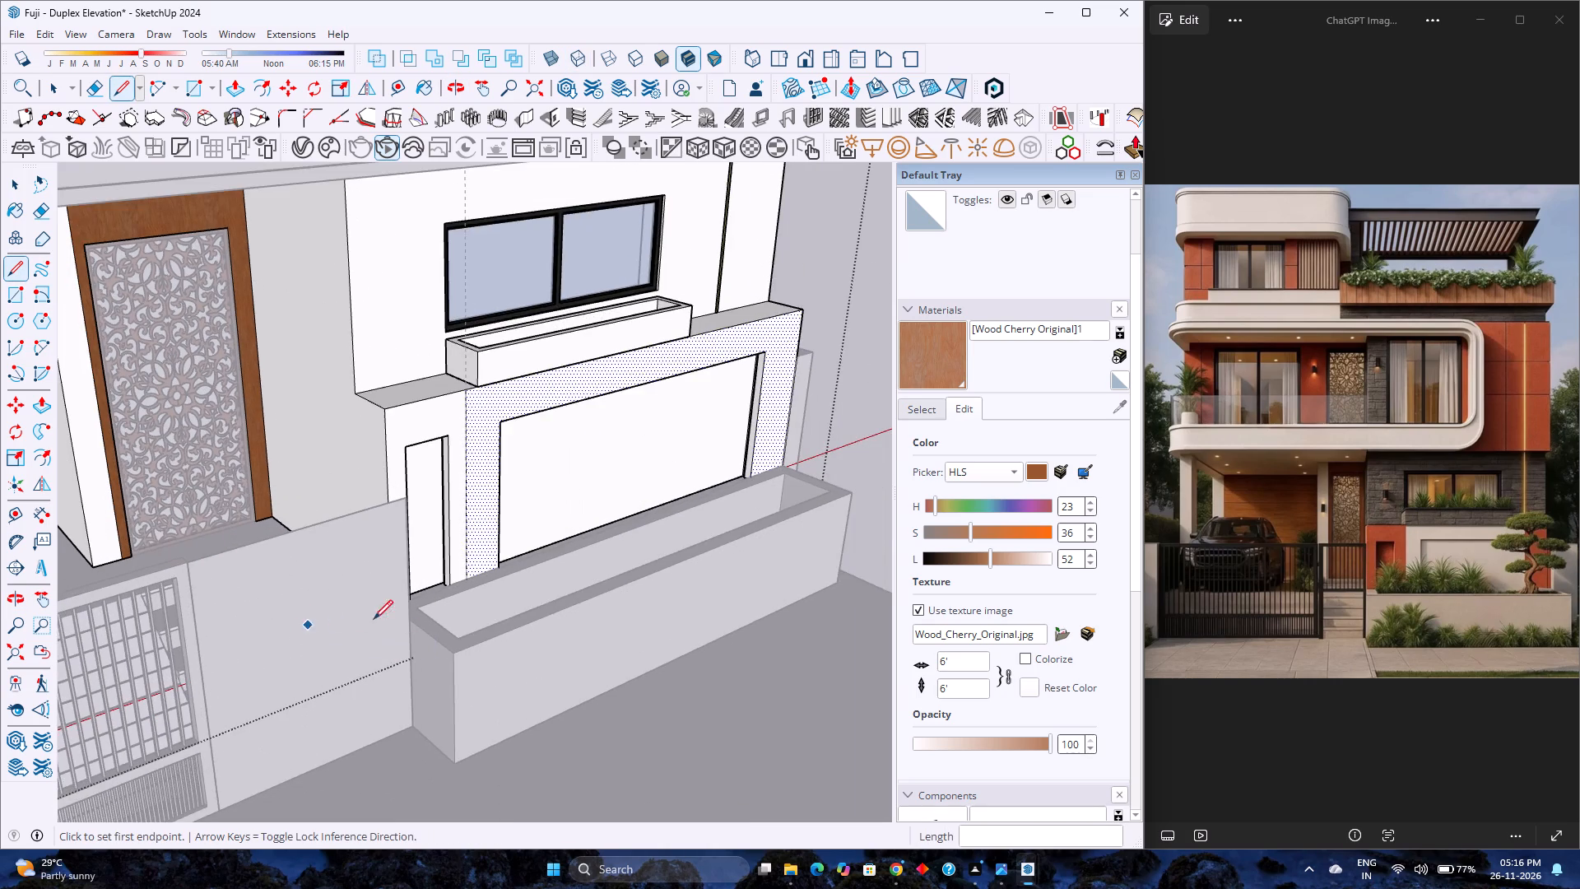
{"action": "scroll", "coordinate": [457, 617], "scroll_direction": "down", "scroll_amount": 4}
{"action": "key", "text": "space"}
Draw a 1' vertical line from the wide recess's upper-right corner to the wall's top edge and close the group.
{"action": "scroll", "coordinate": [459, 617], "scroll_direction": "down", "scroll_amount": 4}
{"action": "scroll", "coordinate": [695, 506], "scroll_direction": "up", "scroll_amount": 4}
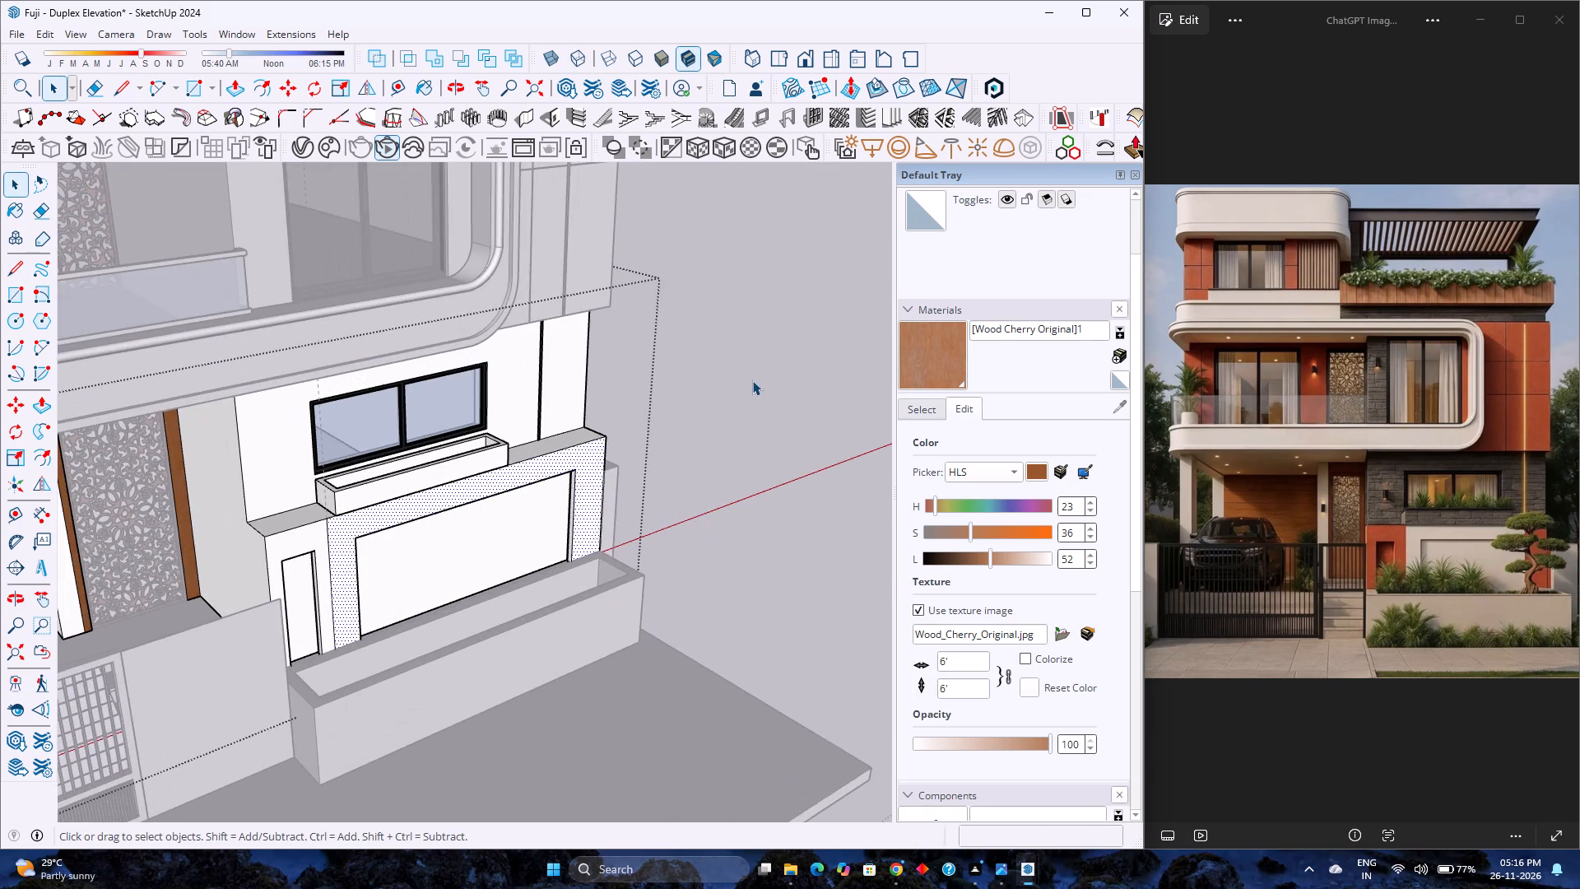
{"action": "scroll", "coordinate": [727, 393], "scroll_direction": "up", "scroll_amount": 3}
{"action": "middle_click_drag", "start_coordinate": [717, 402], "coordinate": [575, 403]}
{"action": "middle_click", "coordinate": [574, 404]}
{"action": "scroll", "coordinate": [500, 493], "scroll_direction": "up", "scroll_amount": 3}
{"action": "left_click", "coordinate": [566, 504]}
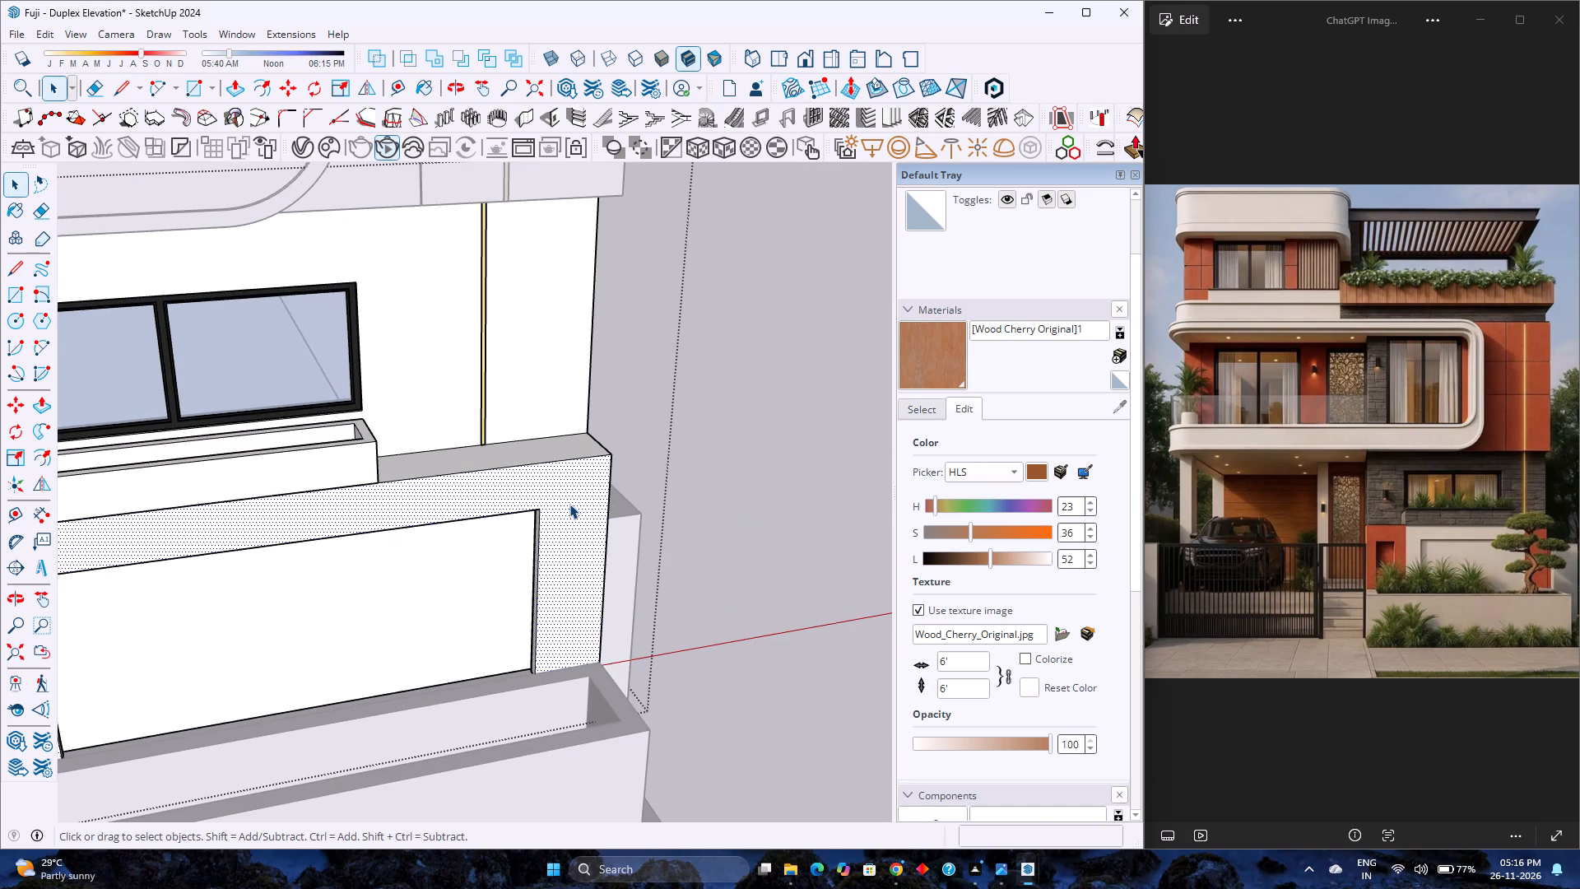
{"action": "key", "text": "l"}
{"action": "scroll", "coordinate": [551, 509], "scroll_direction": "up", "scroll_amount": 8}
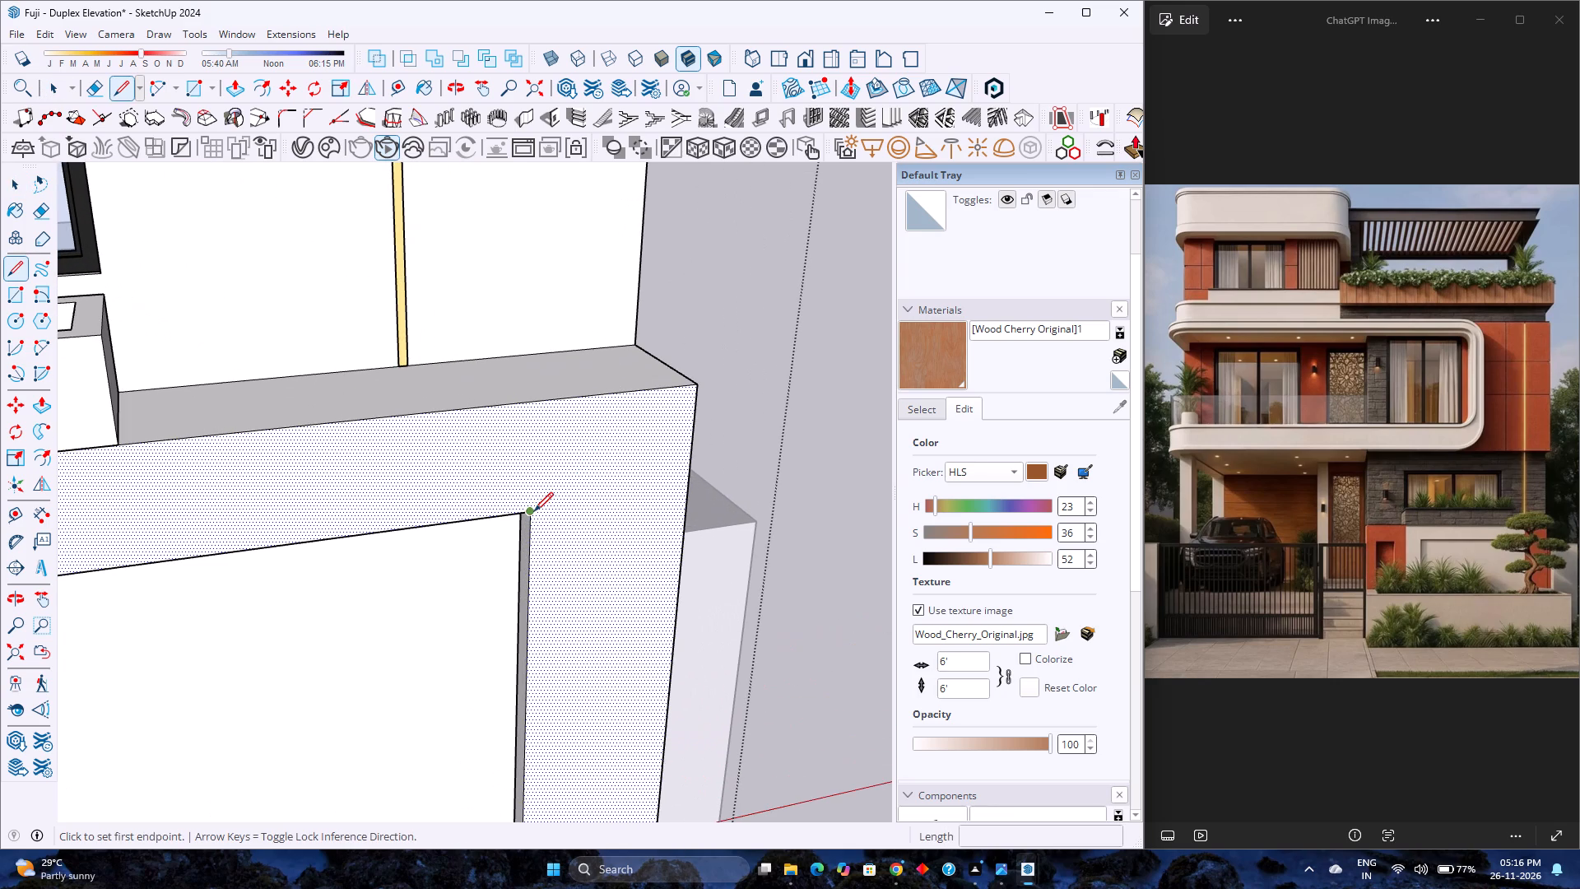
{"action": "left_click", "coordinate": [534, 511]}
{"action": "left_click", "coordinate": [532, 409]}
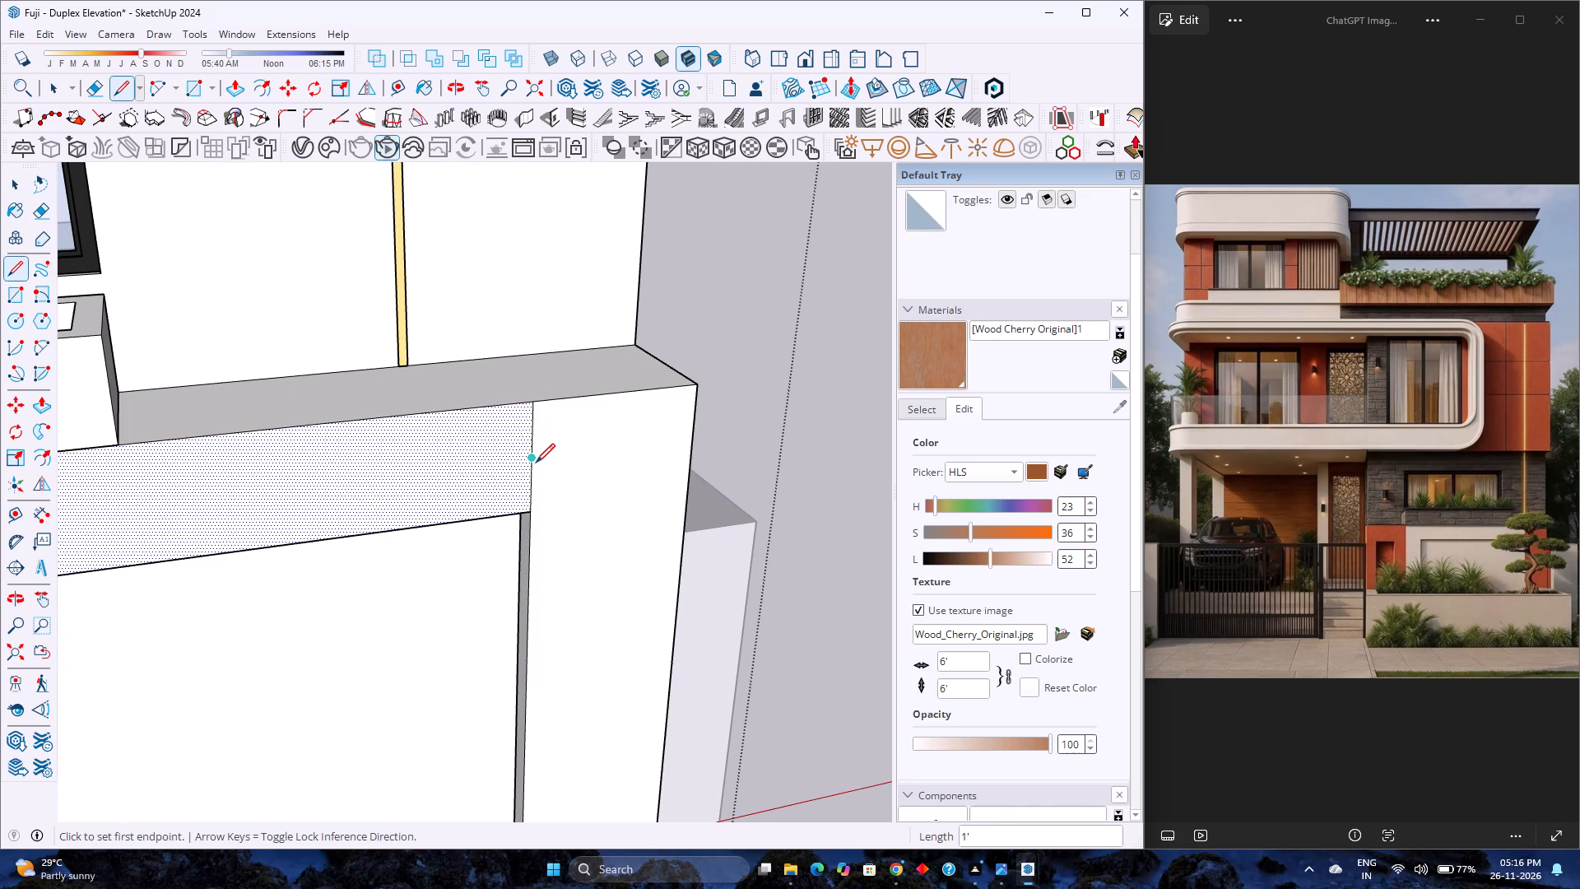
{"action": "key", "text": "space"}
{"action": "scroll", "coordinate": [536, 465], "scroll_direction": "down", "scroll_amount": 3}
{"action": "key", "text": "Escape"}
{"action": "scroll", "coordinate": [627, 464], "scroll_direction": "down", "scroll_amount": 10}
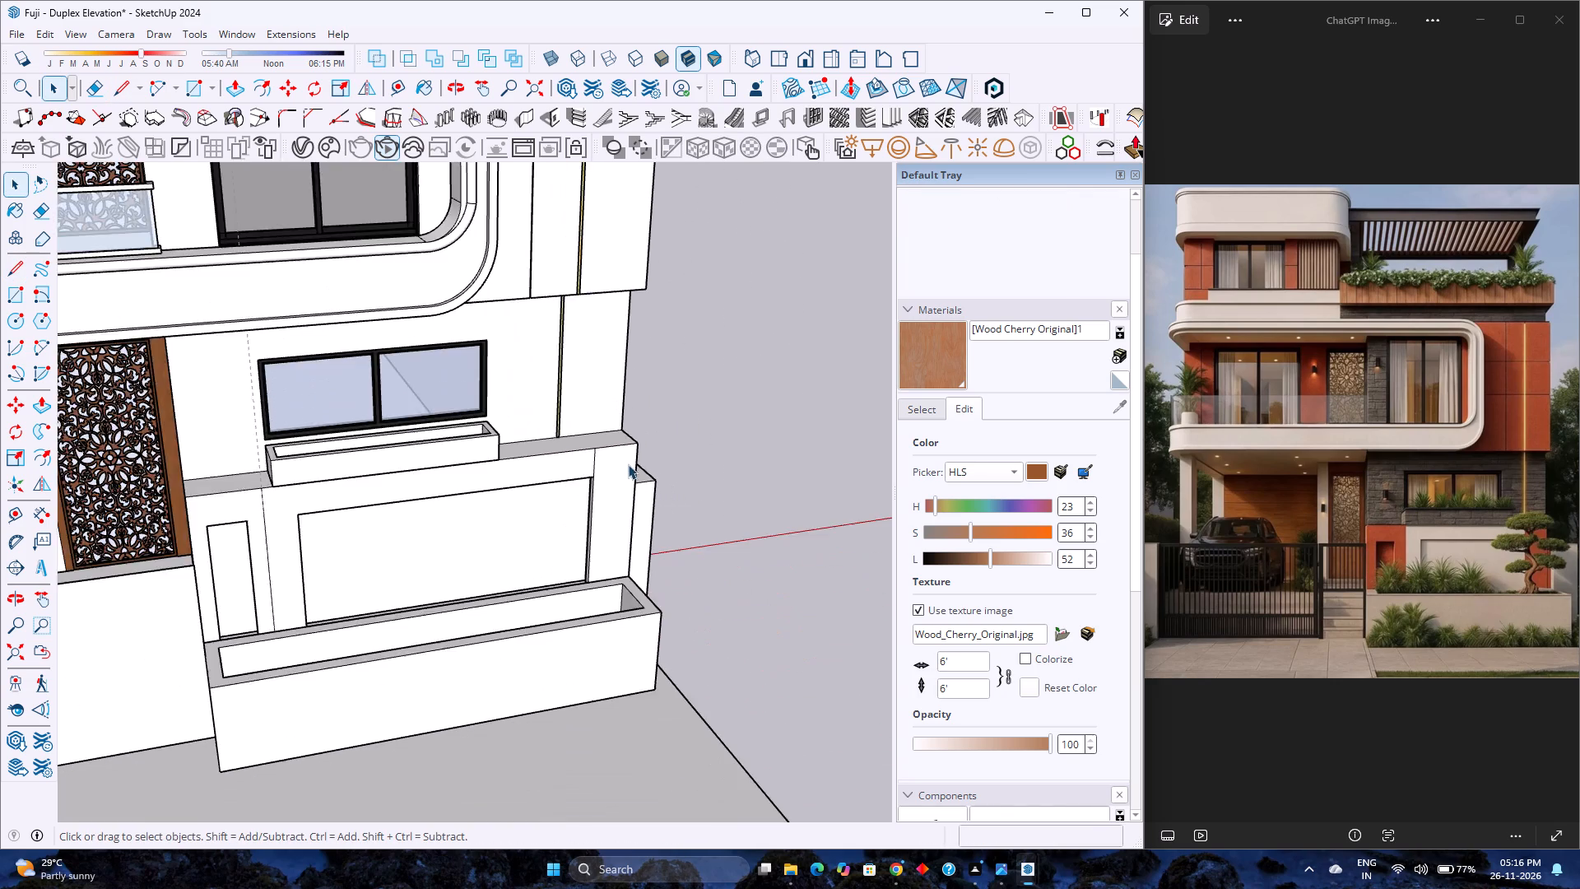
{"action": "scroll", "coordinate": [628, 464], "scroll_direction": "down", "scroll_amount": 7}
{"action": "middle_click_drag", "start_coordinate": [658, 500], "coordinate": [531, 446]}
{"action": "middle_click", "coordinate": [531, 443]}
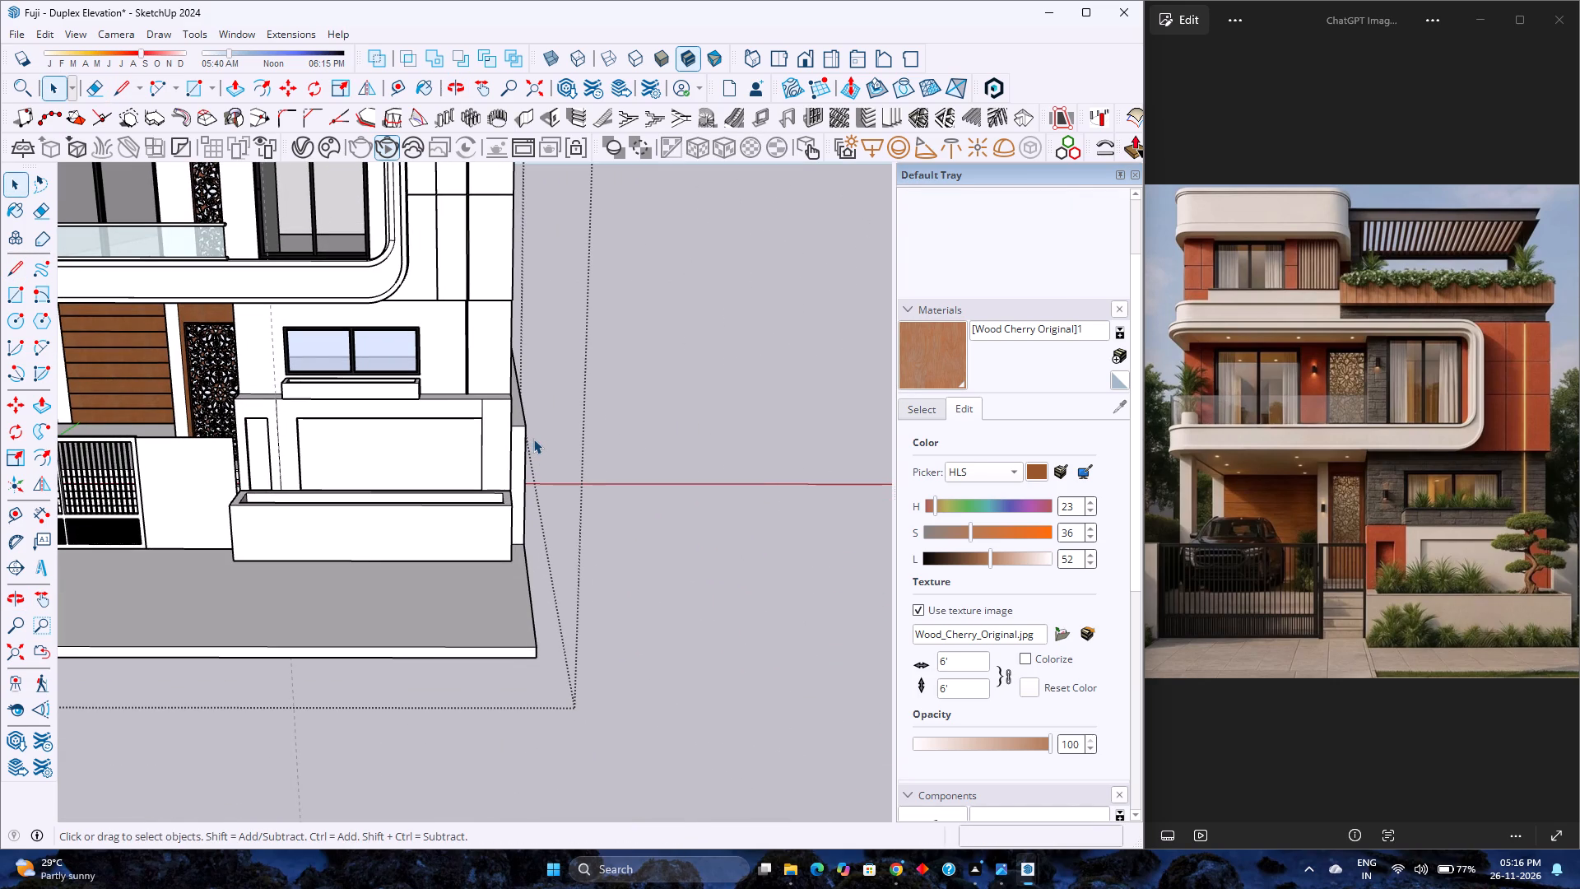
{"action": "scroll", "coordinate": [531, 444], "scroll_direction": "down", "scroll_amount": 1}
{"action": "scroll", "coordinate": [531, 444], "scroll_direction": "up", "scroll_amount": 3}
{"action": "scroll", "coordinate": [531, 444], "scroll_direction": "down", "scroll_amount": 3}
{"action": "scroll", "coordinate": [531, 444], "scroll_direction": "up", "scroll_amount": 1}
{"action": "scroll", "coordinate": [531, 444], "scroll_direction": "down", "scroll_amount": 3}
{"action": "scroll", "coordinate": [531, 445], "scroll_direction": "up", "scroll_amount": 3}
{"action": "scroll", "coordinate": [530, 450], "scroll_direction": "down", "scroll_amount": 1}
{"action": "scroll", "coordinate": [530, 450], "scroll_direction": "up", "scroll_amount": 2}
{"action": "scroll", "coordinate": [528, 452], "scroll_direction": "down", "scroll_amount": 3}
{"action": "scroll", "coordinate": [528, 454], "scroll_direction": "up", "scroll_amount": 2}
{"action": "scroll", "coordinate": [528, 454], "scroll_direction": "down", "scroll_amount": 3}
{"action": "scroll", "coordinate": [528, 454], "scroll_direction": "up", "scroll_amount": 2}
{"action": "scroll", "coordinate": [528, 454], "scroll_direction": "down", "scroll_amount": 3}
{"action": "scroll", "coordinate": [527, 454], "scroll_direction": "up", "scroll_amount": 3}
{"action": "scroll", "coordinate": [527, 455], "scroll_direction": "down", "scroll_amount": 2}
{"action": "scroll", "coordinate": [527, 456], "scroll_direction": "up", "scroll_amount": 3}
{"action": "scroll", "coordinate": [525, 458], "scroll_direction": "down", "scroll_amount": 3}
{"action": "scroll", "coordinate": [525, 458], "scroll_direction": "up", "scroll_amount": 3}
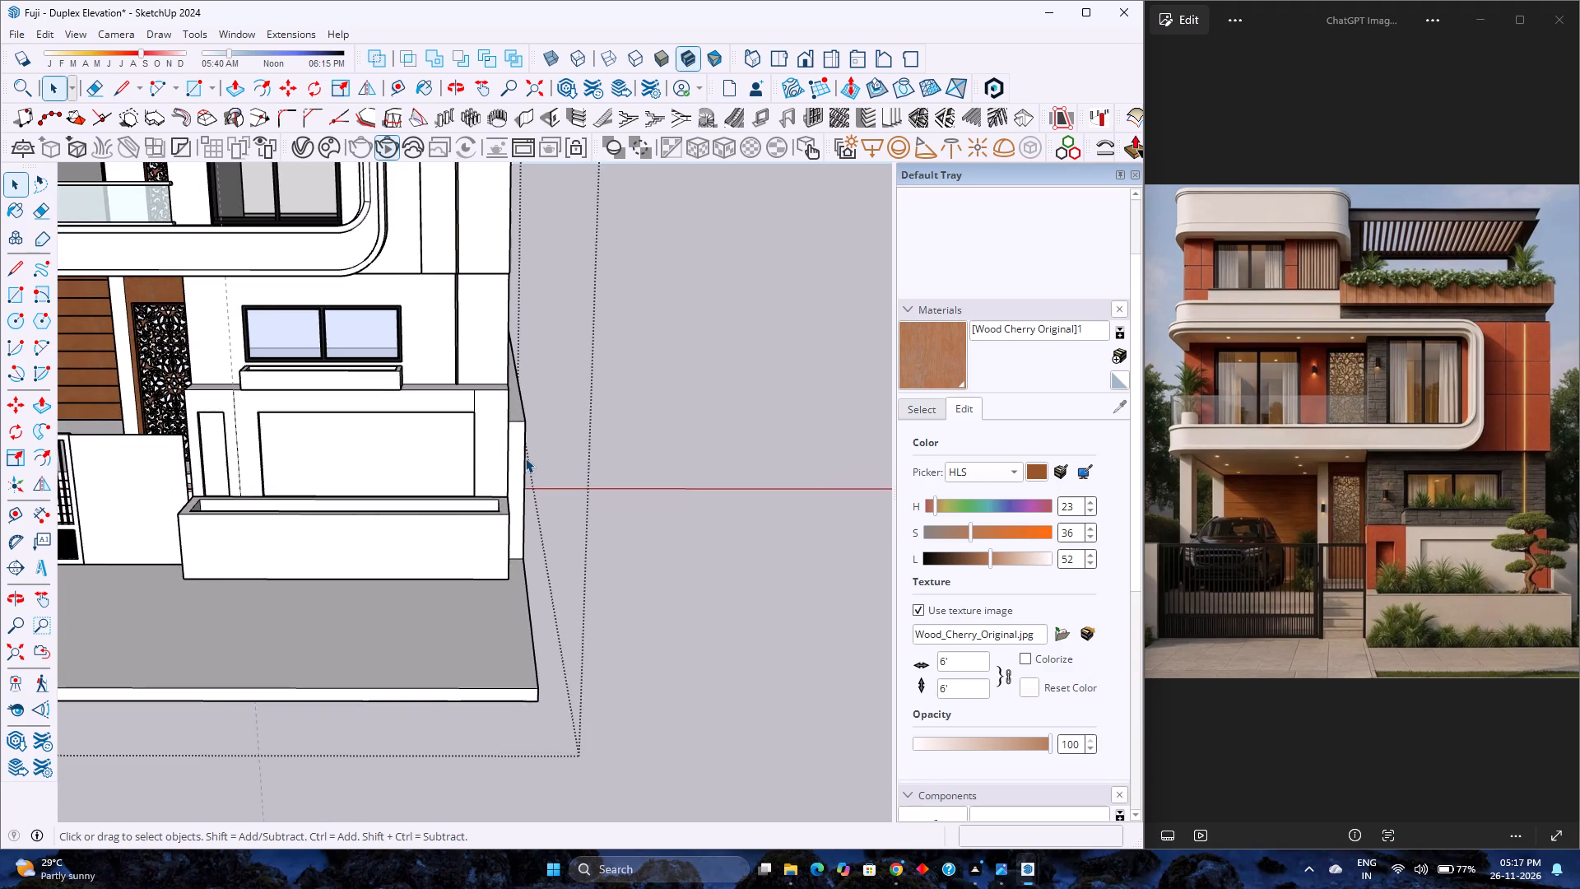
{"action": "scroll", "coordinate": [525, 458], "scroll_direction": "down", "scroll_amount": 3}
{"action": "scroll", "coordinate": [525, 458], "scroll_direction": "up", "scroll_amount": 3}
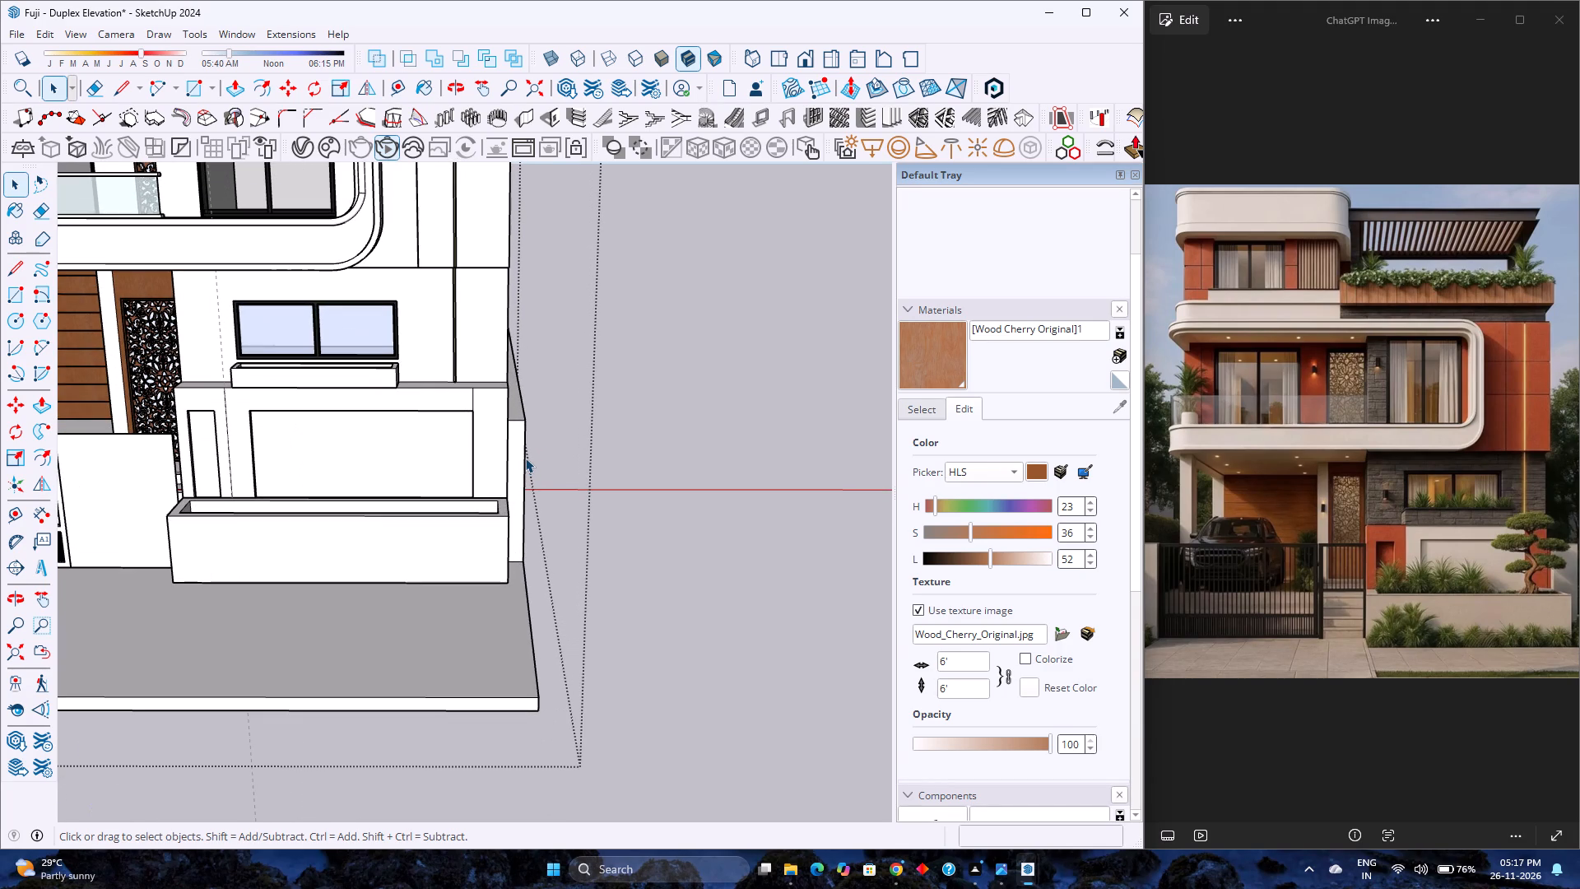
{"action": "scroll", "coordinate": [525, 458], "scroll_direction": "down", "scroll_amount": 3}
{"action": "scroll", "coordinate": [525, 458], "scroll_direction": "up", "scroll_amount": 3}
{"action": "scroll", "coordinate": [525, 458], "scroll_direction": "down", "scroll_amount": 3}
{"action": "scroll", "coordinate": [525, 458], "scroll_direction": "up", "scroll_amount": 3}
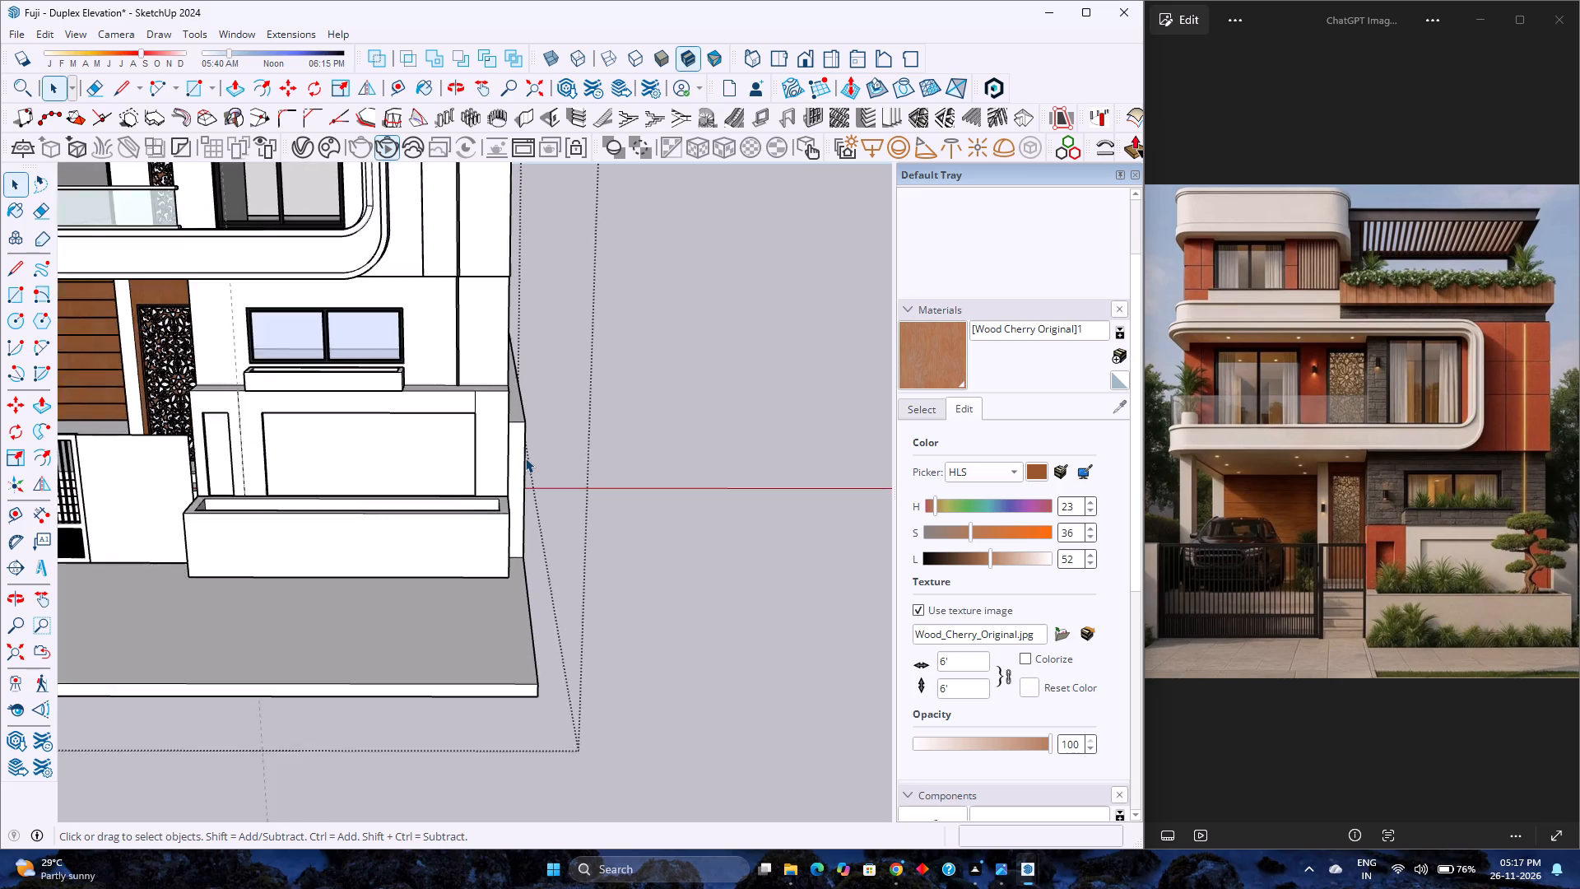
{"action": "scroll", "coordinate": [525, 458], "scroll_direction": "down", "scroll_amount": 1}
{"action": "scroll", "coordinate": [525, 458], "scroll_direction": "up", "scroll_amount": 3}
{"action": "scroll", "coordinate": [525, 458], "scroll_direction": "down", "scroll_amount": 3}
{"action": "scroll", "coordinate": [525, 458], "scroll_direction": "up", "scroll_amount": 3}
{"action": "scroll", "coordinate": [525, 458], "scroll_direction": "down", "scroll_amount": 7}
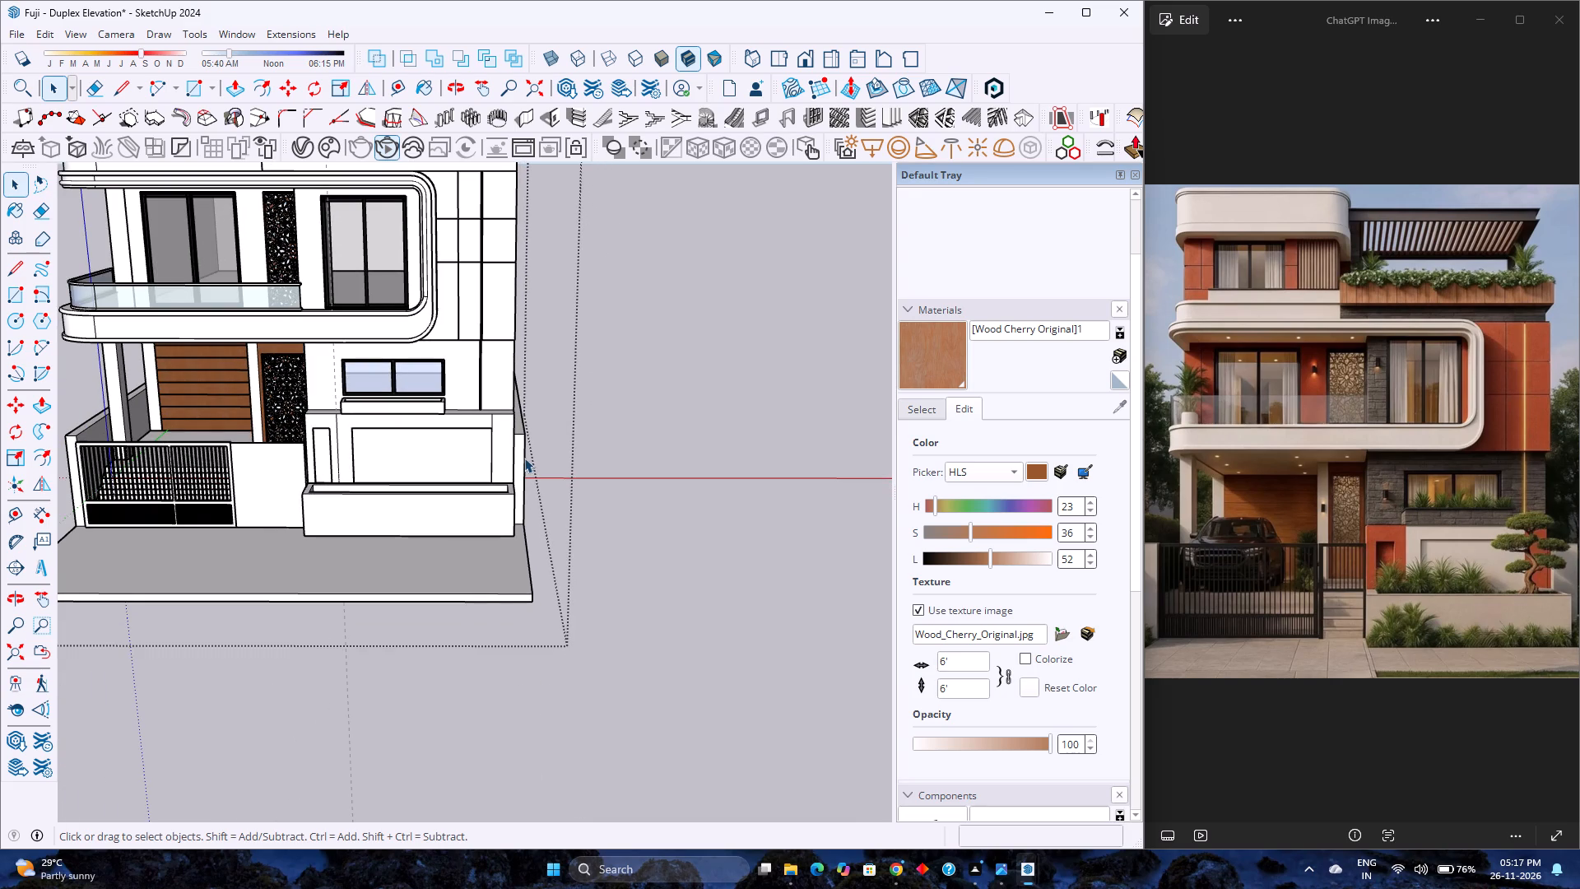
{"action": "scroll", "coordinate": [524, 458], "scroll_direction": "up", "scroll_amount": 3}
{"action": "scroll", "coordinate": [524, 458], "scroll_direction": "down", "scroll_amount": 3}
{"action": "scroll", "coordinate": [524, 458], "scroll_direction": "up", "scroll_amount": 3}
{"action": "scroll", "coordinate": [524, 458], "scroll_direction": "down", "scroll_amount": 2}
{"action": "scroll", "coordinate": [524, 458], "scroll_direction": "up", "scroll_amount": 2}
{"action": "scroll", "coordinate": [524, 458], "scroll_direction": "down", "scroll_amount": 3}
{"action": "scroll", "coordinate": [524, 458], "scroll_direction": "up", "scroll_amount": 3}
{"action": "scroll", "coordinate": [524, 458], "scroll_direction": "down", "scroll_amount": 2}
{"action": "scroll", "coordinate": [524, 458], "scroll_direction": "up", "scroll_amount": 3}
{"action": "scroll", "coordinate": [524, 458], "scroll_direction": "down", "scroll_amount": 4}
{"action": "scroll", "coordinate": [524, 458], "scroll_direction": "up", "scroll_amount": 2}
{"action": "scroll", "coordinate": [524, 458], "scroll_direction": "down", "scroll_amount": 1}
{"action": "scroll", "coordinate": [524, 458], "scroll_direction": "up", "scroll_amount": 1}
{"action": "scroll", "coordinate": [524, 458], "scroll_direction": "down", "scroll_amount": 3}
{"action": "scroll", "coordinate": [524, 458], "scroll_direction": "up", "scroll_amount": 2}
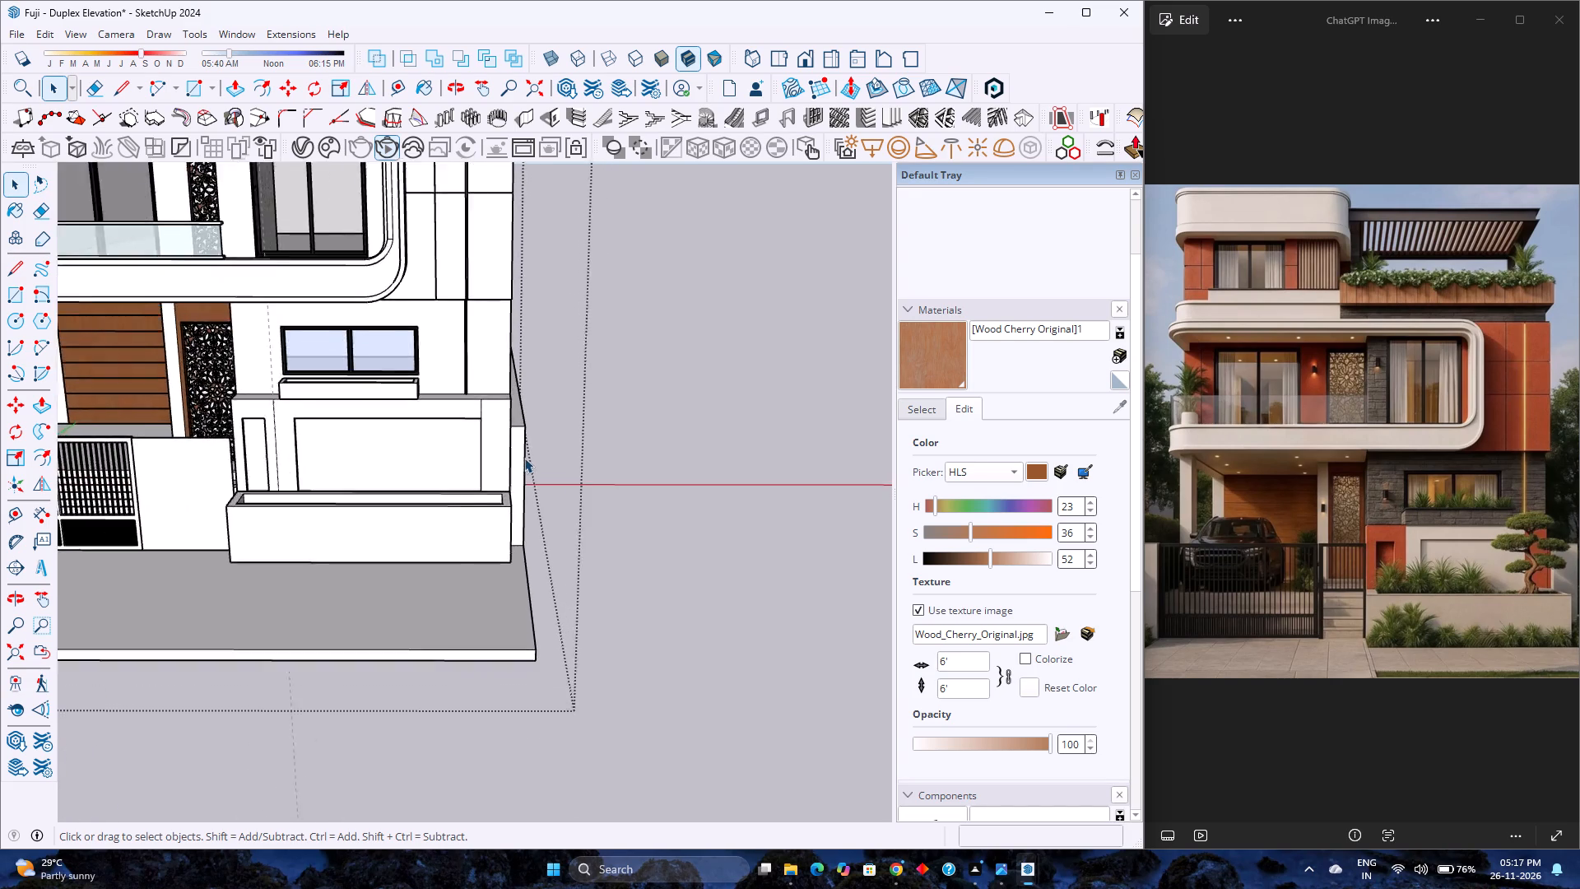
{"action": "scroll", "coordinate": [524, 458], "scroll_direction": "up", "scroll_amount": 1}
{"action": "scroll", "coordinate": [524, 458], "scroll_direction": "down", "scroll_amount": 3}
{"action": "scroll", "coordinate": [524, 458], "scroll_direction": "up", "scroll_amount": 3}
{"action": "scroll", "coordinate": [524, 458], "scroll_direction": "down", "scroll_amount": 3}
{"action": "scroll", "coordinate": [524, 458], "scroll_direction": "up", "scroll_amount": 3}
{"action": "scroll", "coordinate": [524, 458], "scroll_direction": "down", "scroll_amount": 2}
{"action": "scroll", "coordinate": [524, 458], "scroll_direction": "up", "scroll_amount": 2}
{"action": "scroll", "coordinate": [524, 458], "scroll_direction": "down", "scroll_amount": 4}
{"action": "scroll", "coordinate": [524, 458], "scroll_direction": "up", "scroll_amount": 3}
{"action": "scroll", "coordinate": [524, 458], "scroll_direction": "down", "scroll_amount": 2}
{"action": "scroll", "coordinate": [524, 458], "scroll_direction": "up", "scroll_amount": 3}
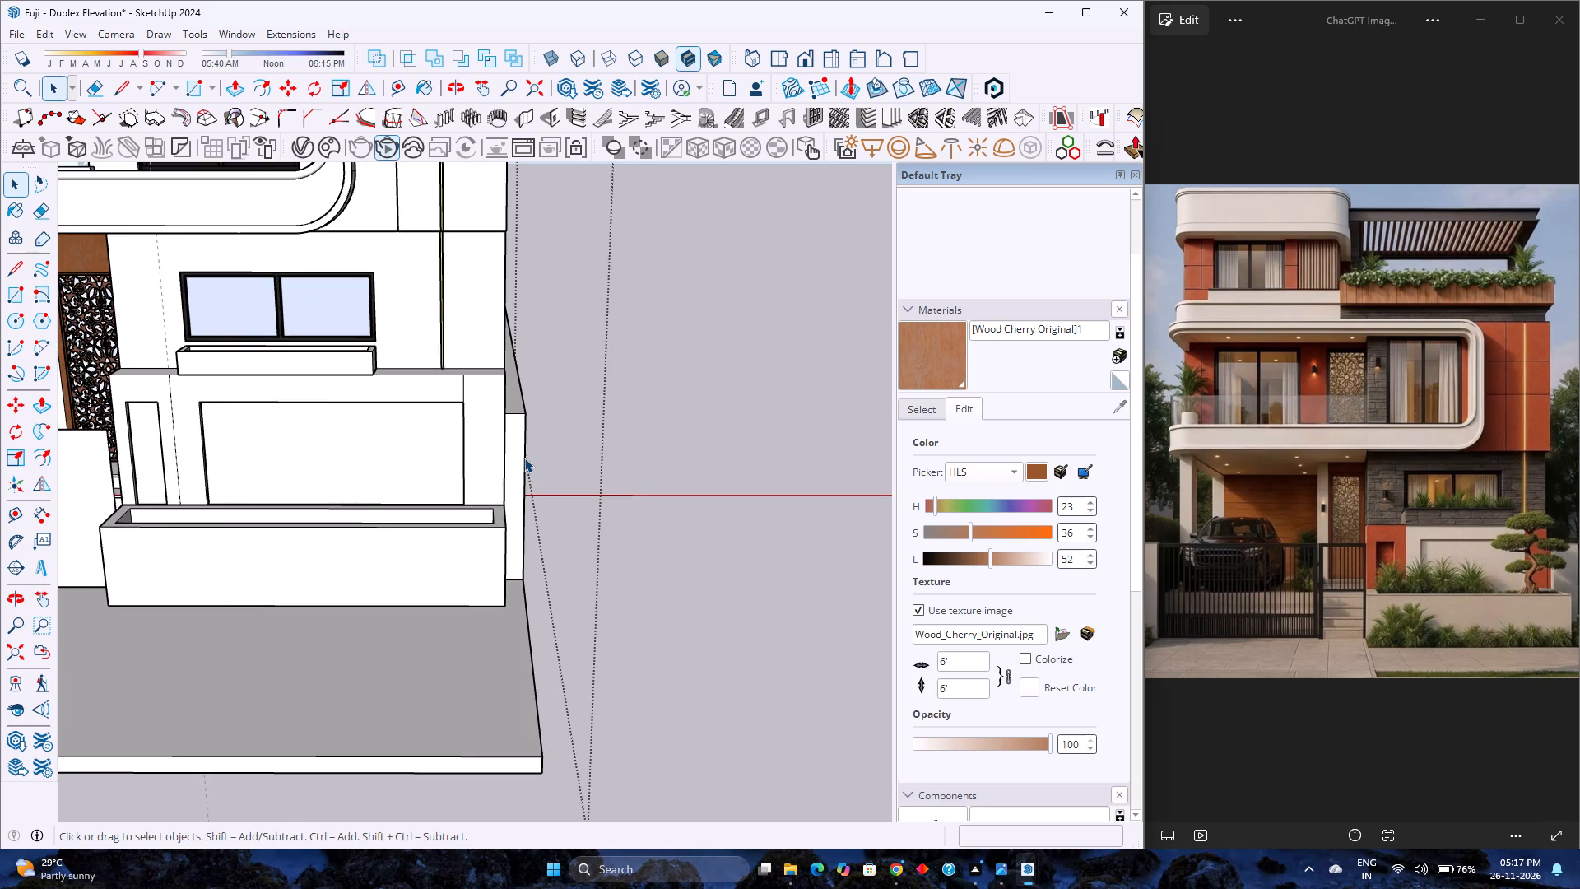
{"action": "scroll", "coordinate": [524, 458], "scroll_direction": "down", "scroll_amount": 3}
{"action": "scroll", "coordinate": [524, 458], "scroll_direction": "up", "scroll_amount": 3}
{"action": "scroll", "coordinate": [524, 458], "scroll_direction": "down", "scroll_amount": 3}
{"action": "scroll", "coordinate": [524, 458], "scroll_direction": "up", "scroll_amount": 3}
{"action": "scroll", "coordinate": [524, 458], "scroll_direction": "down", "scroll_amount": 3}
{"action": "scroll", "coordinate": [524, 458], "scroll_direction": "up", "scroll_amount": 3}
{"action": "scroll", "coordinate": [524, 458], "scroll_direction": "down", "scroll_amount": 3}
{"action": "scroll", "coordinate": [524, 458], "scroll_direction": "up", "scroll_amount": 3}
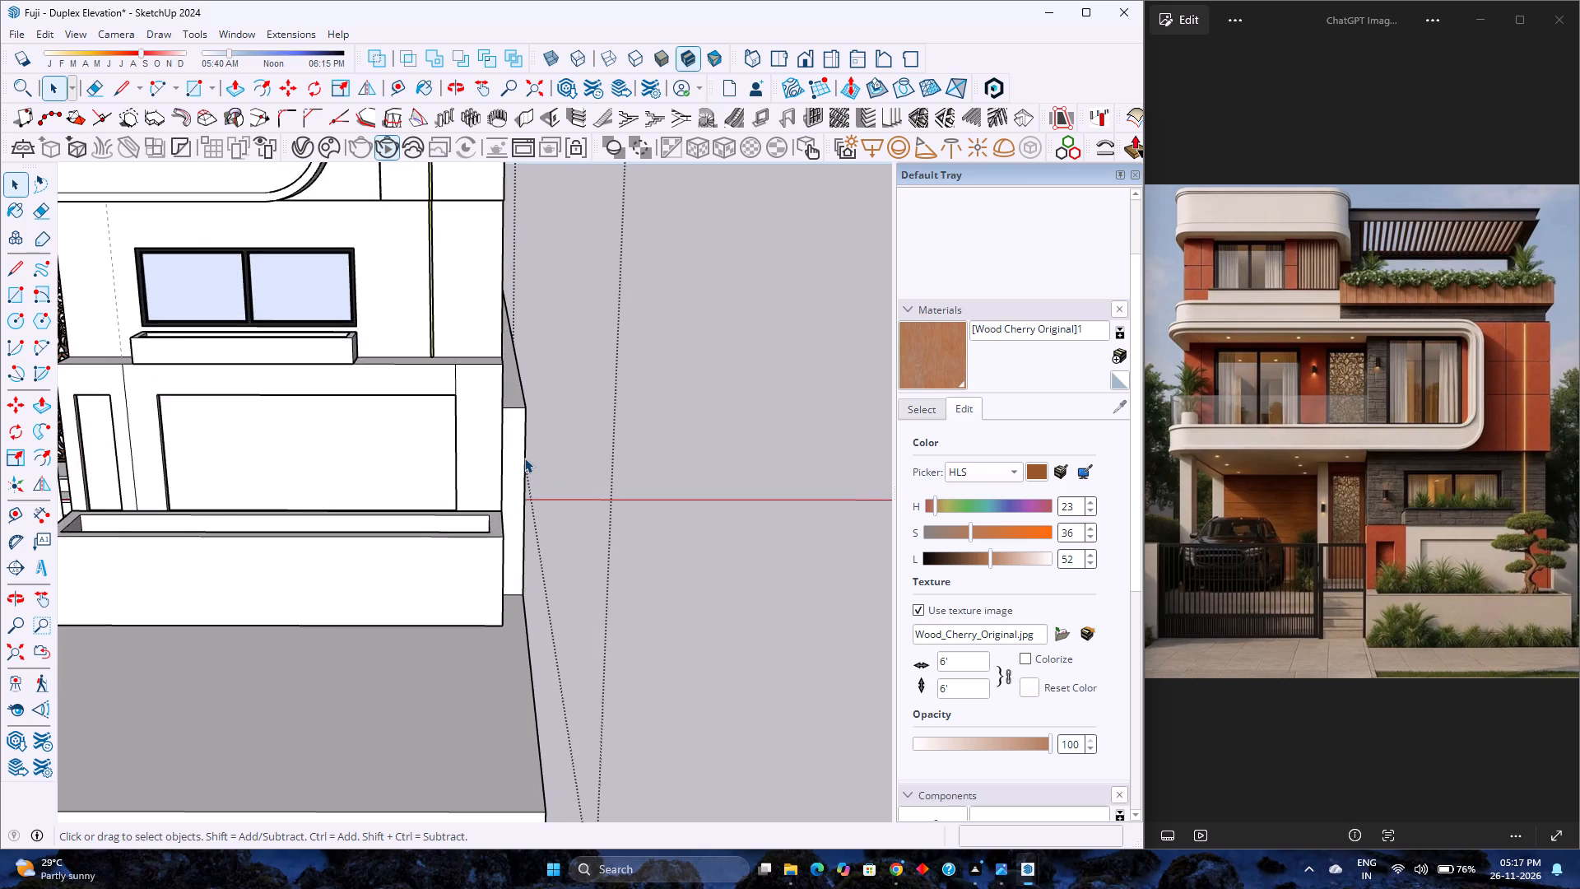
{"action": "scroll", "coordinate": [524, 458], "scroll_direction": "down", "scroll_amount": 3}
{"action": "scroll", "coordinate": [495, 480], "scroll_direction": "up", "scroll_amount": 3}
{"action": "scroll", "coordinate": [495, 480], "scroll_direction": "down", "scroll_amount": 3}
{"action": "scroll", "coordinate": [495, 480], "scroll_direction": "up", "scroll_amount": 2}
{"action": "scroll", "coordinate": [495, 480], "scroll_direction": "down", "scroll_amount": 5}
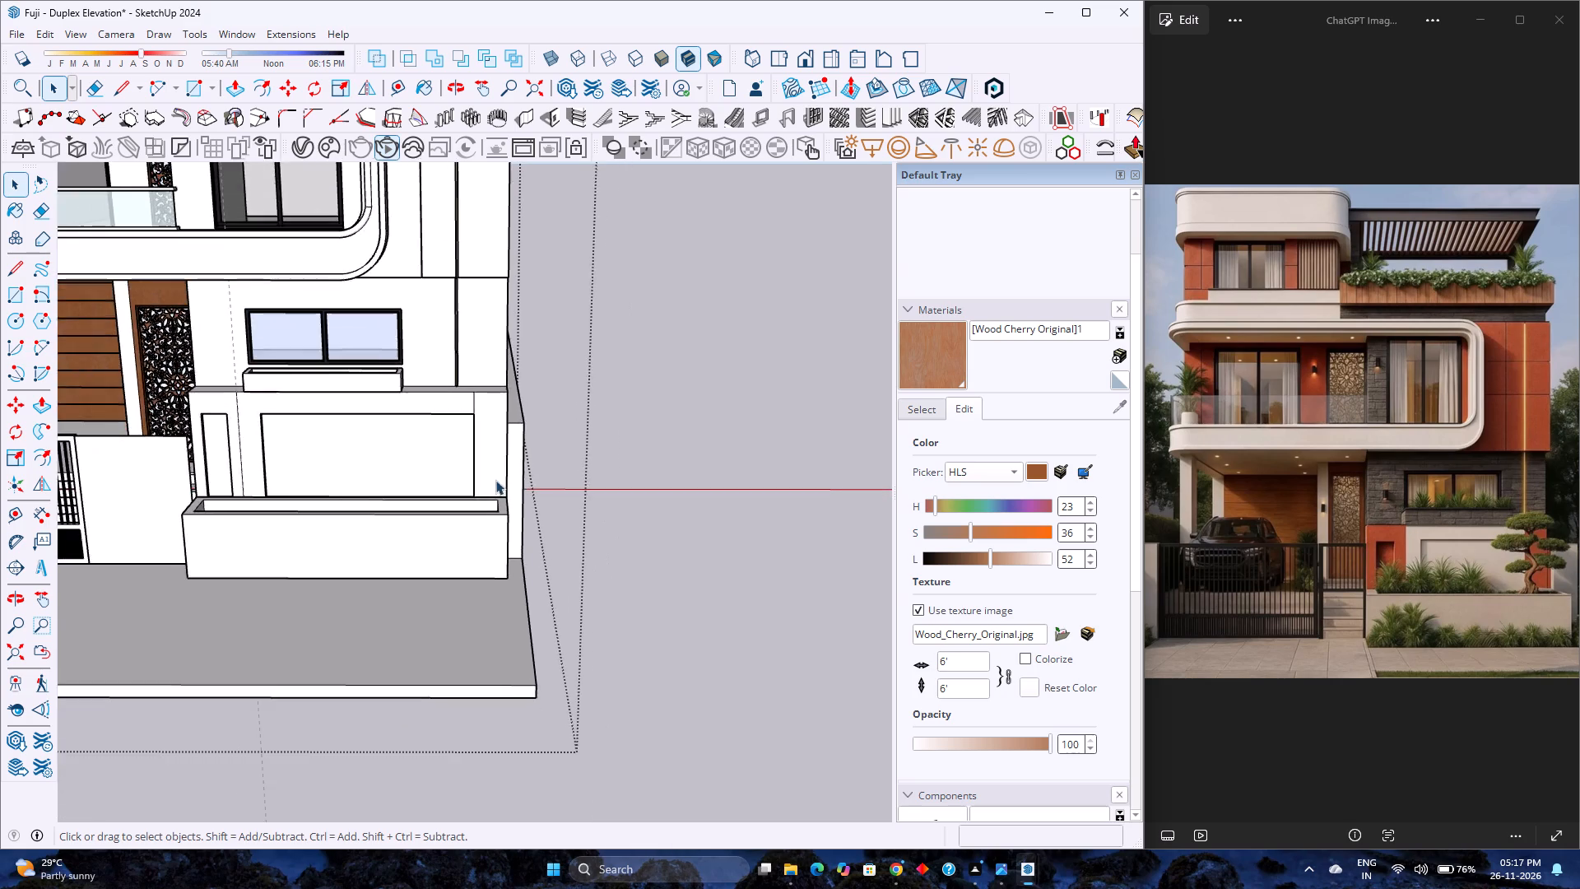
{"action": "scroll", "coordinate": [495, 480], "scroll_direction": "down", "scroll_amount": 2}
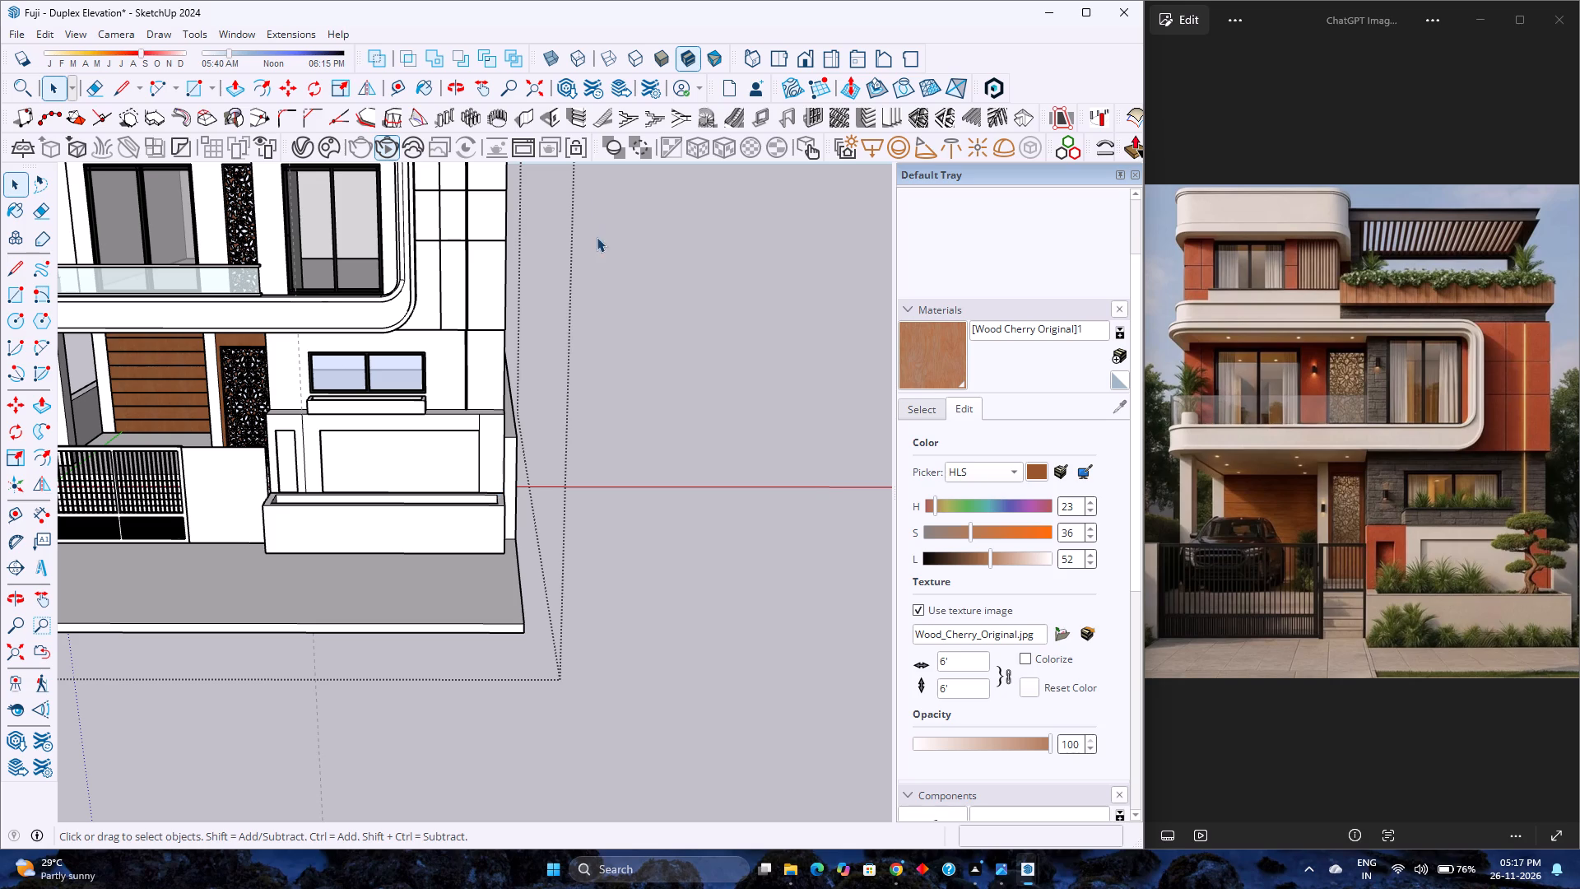
Show the whole duplex in the standard front view and save the model.
{"action": "left_click", "coordinate": [796, 54]}
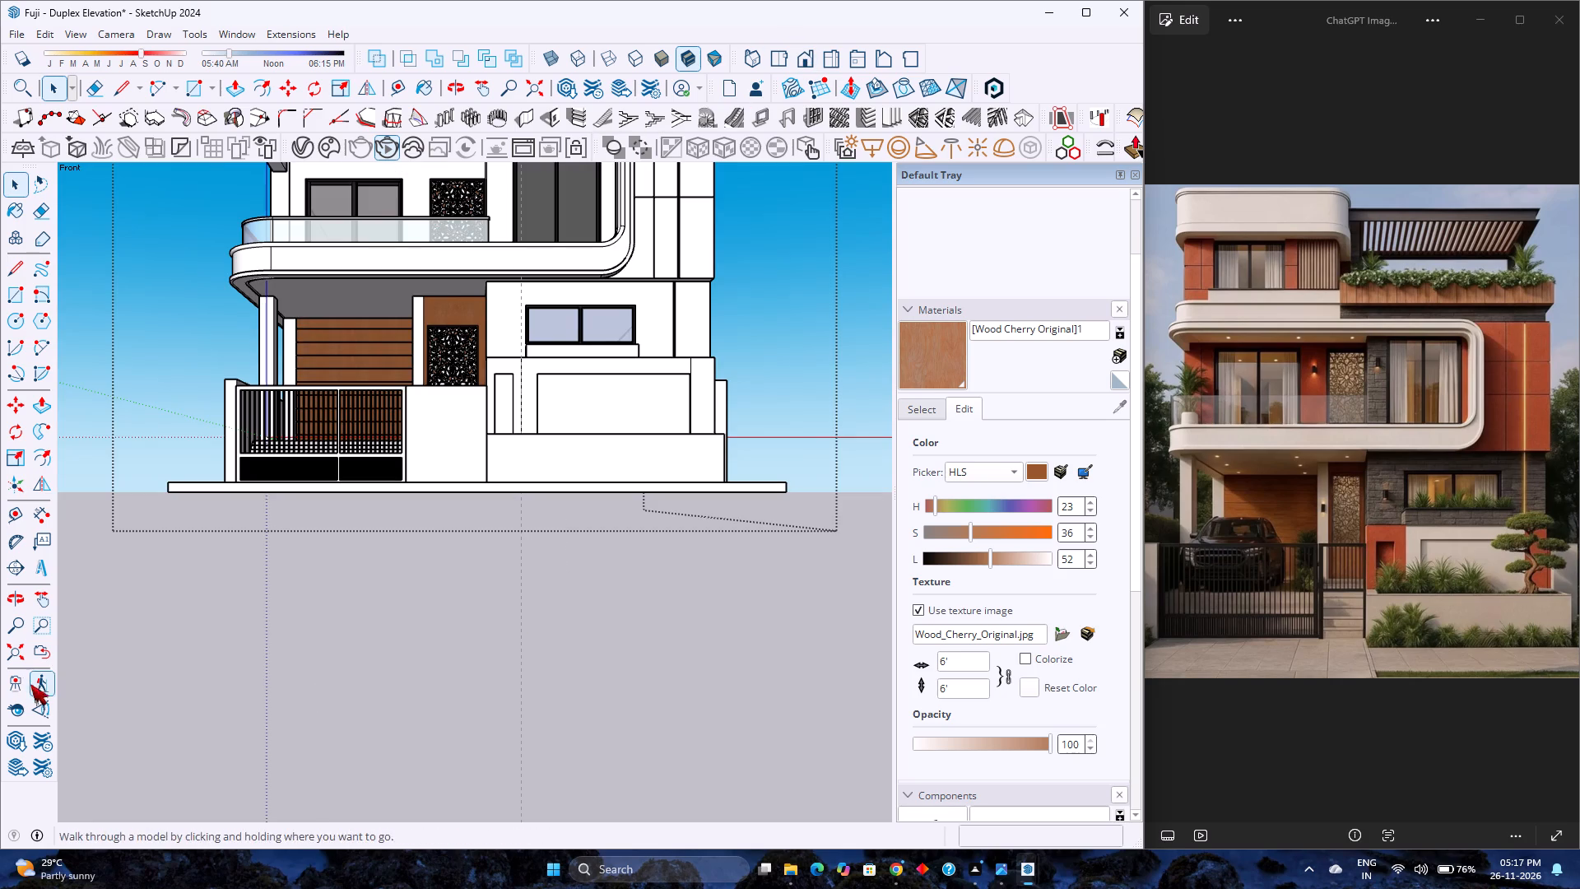
{"action": "left_click", "coordinate": [21, 658]}
{"action": "scroll", "coordinate": [421, 641], "scroll_direction": "down", "scroll_amount": 2}
{"action": "scroll", "coordinate": [421, 641], "scroll_direction": "up", "scroll_amount": 1}
{"action": "scroll", "coordinate": [421, 641], "scroll_direction": "down", "scroll_amount": 2}
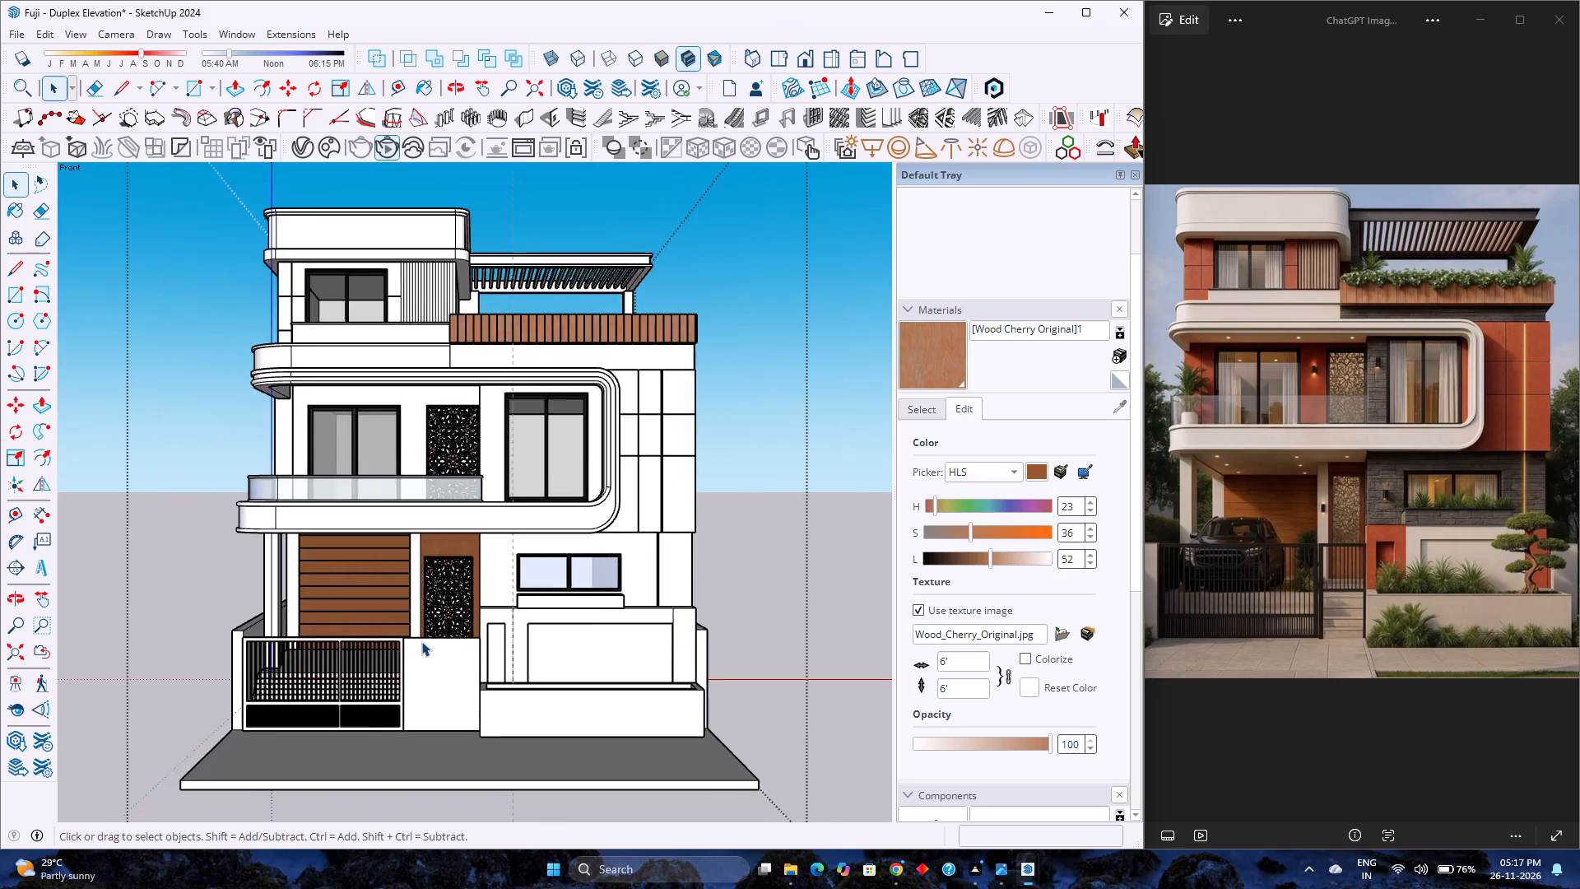
{"action": "scroll", "coordinate": [421, 641], "scroll_direction": "down", "scroll_amount": 1}
{"action": "scroll", "coordinate": [421, 641], "scroll_direction": "up", "scroll_amount": 4}
{"action": "scroll", "coordinate": [421, 641], "scroll_direction": "down", "scroll_amount": 2}
{"action": "key", "text": "ctrl+s"}
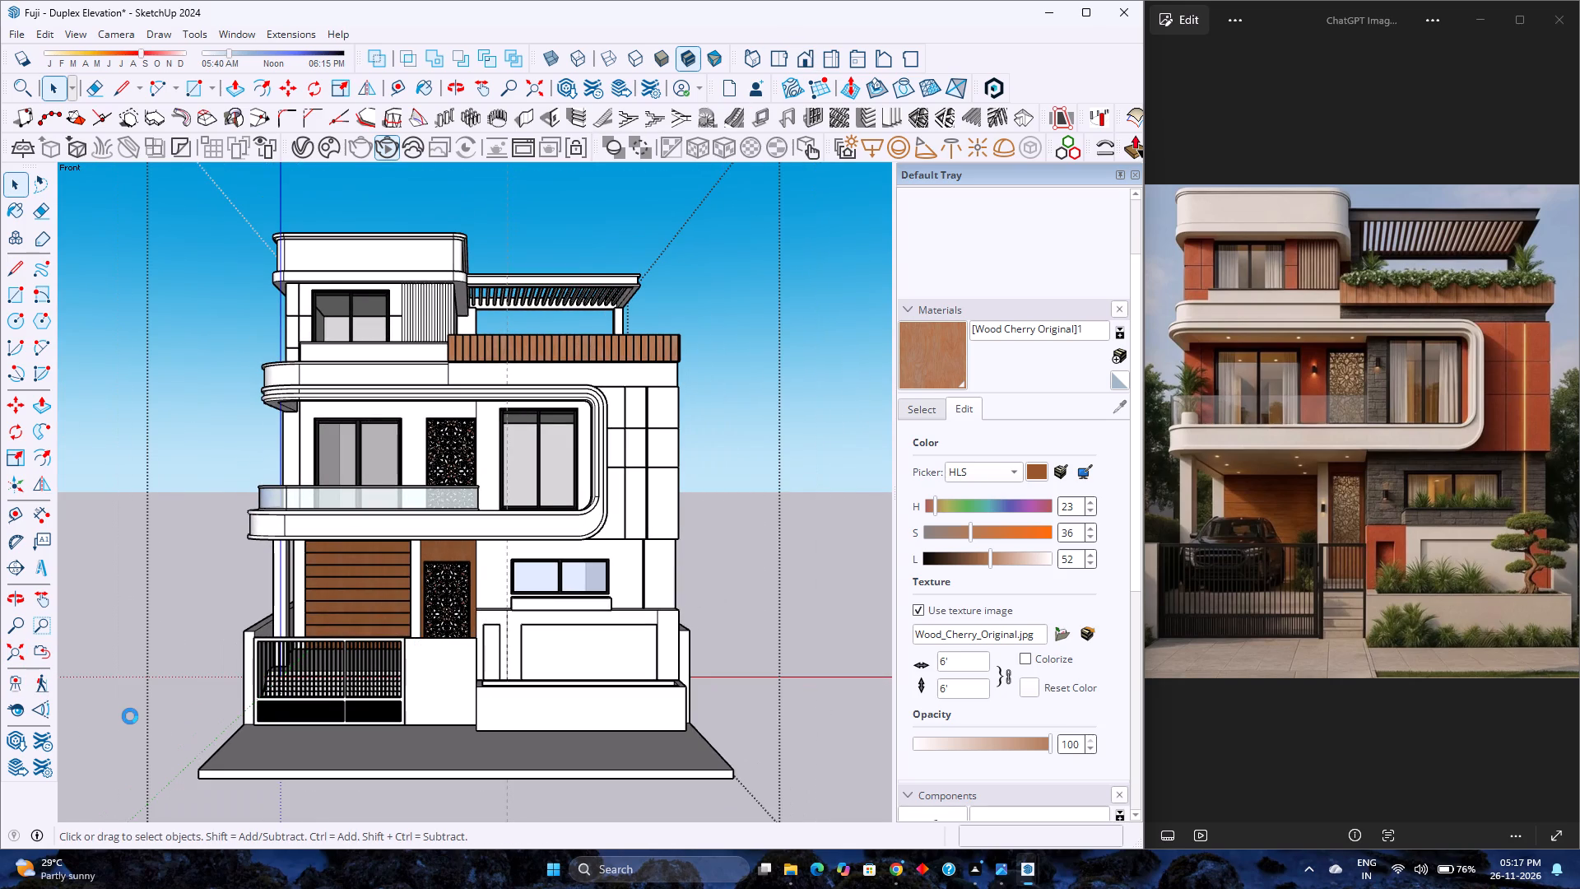
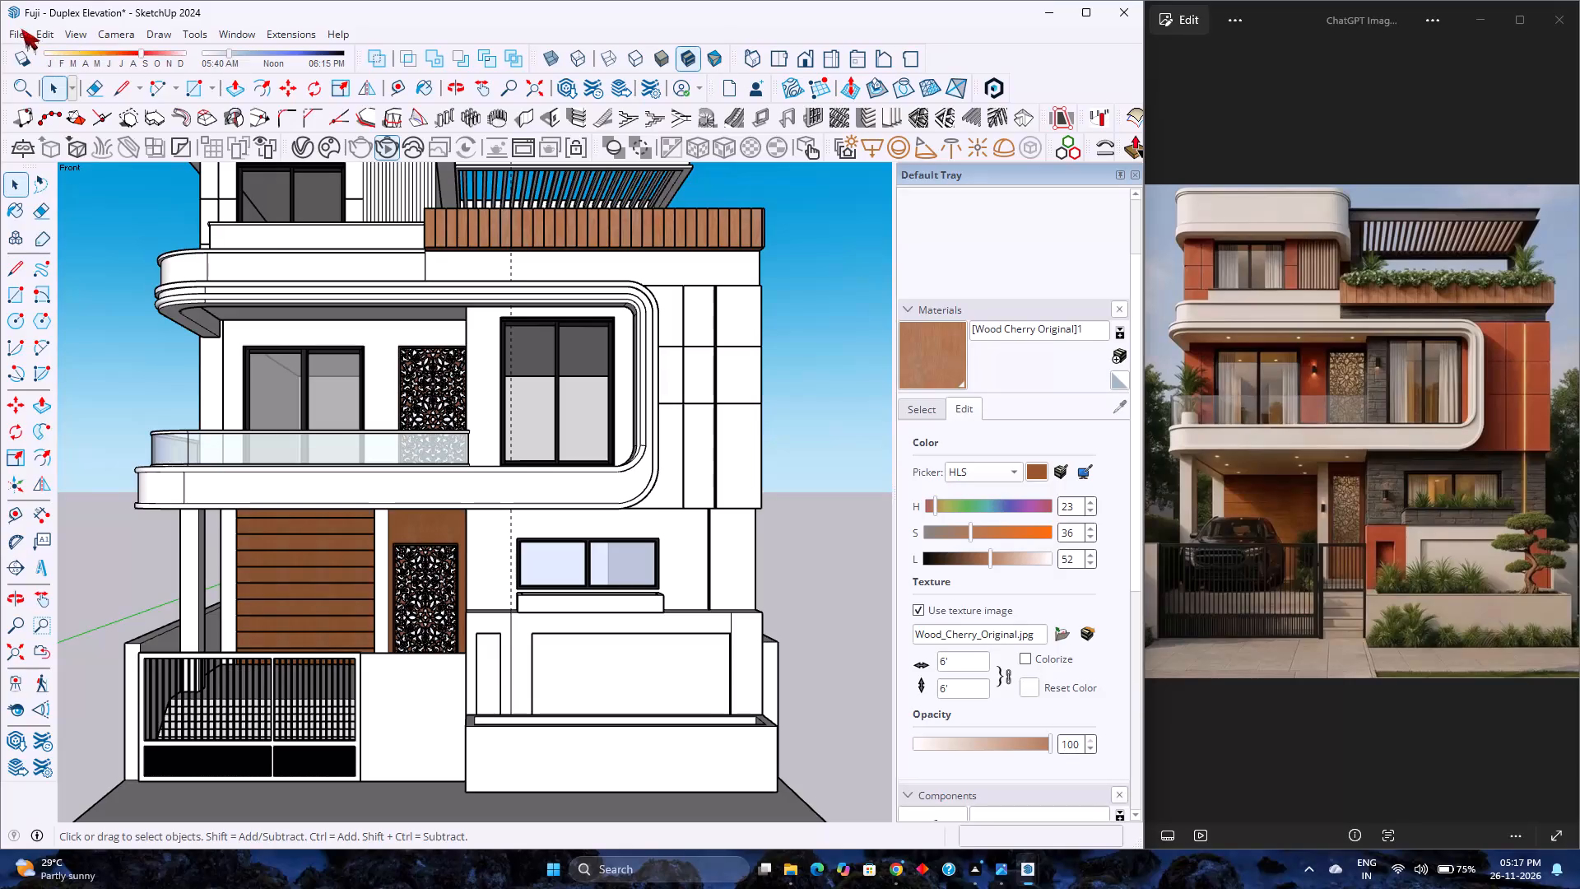
Delete all guides in the model.
{"action": "left_click", "coordinate": [39, 31]}
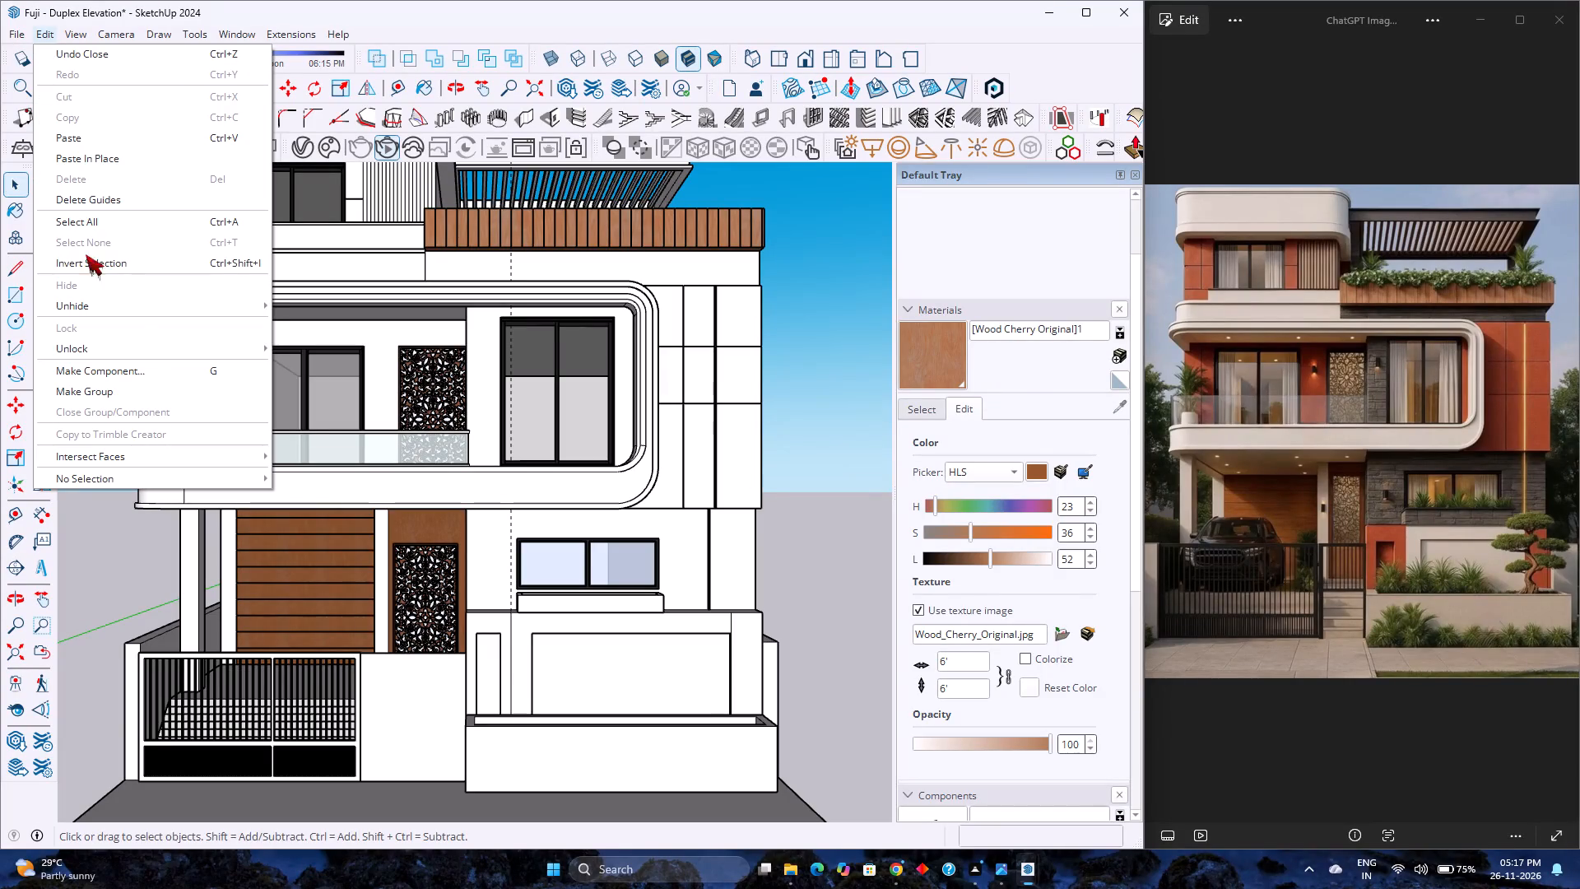
{"action": "left_click", "coordinate": [127, 202]}
Paint the ground-floor front wall face around the window and the ledge below it with Stone Flagstone Ashlar from Brick, Cladding and Siding.
{"action": "scroll", "coordinate": [565, 516], "scroll_direction": "down", "scroll_amount": 1}
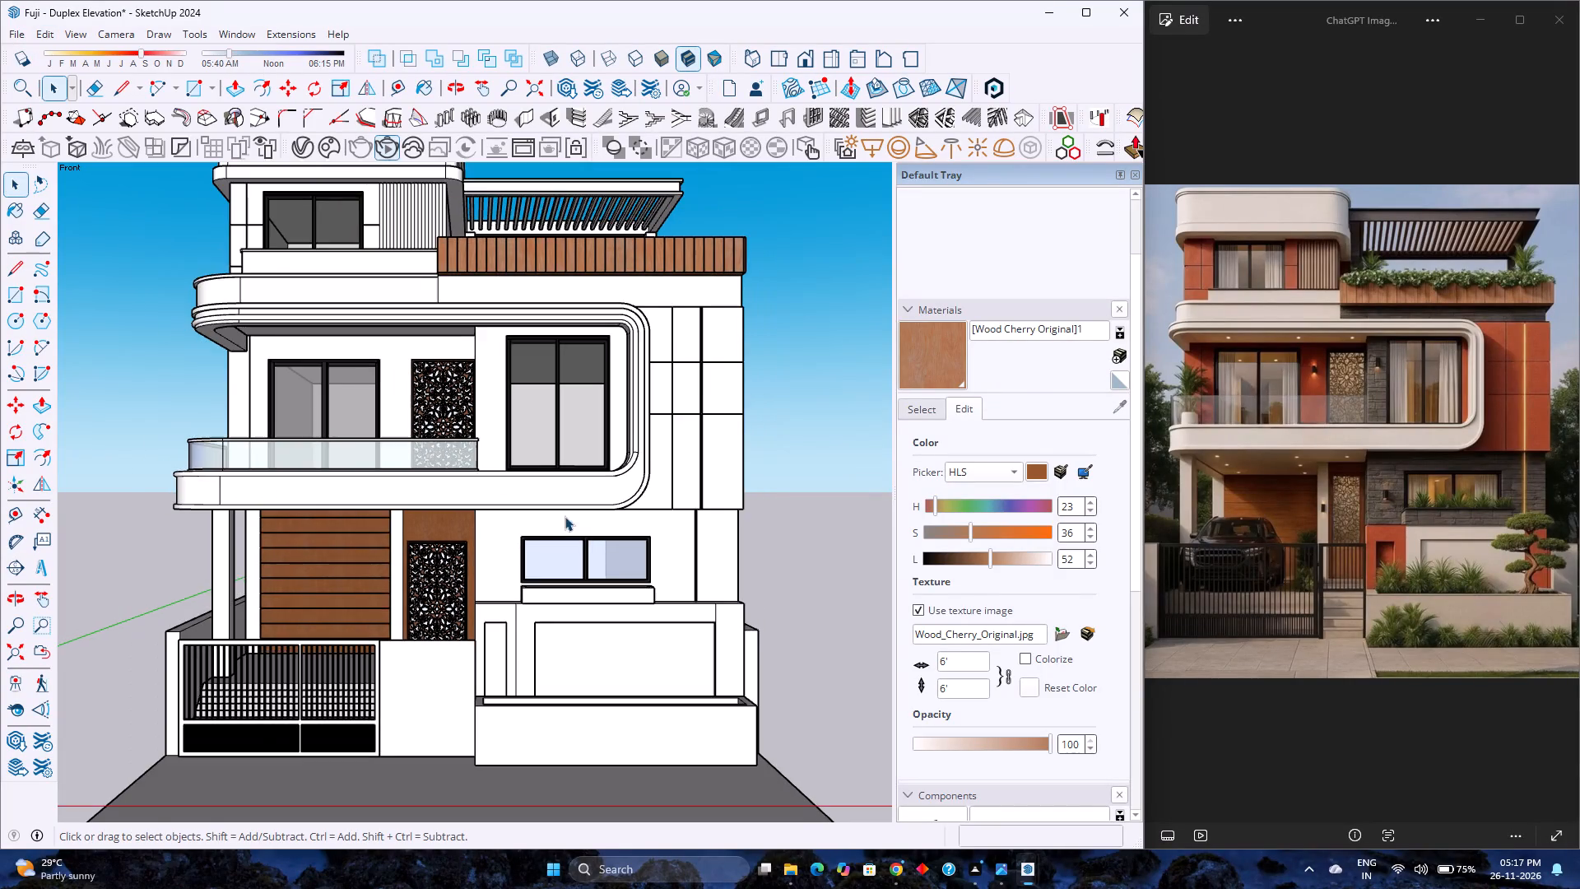
{"action": "middle_click_drag", "start_coordinate": [567, 519], "coordinate": [260, 582]}
{"action": "scroll", "coordinate": [274, 607], "scroll_direction": "down", "scroll_amount": 1}
{"action": "middle_click_drag", "start_coordinate": [260, 573], "coordinate": [262, 562]}
{"action": "middle_click_drag", "start_coordinate": [262, 562], "coordinate": [445, 458]}
{"action": "scroll", "coordinate": [458, 458], "scroll_direction": "down", "scroll_amount": 6}
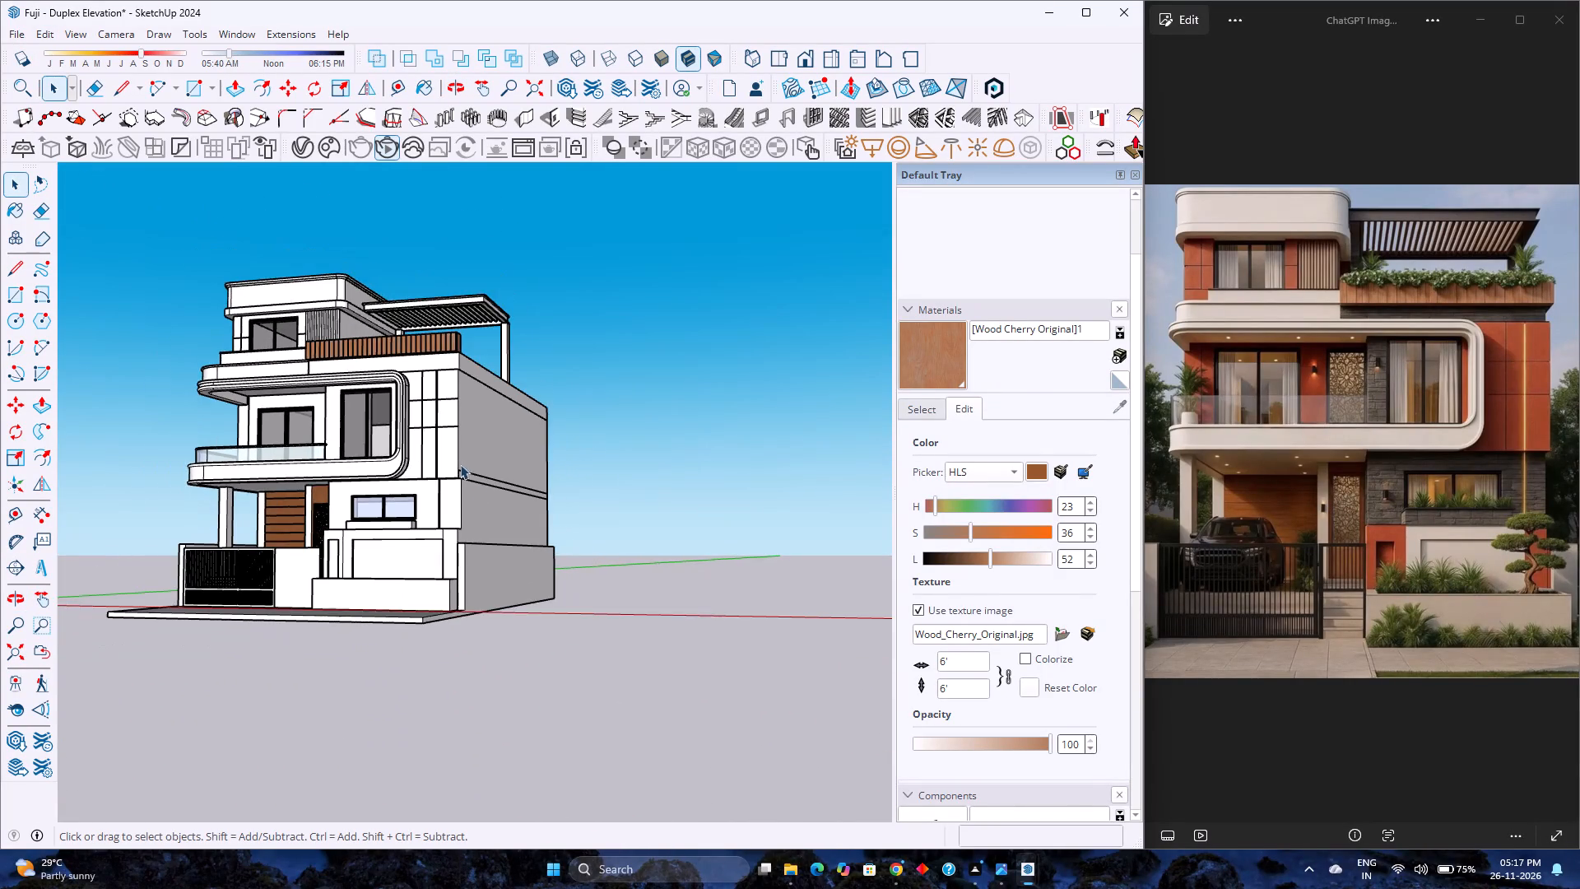
{"action": "scroll", "coordinate": [478, 489], "scroll_direction": "down", "scroll_amount": 2}
{"action": "scroll", "coordinate": [411, 510], "scroll_direction": "up", "scroll_amount": 13}
{"action": "middle_click_drag", "start_coordinate": [406, 509], "coordinate": [439, 523]}
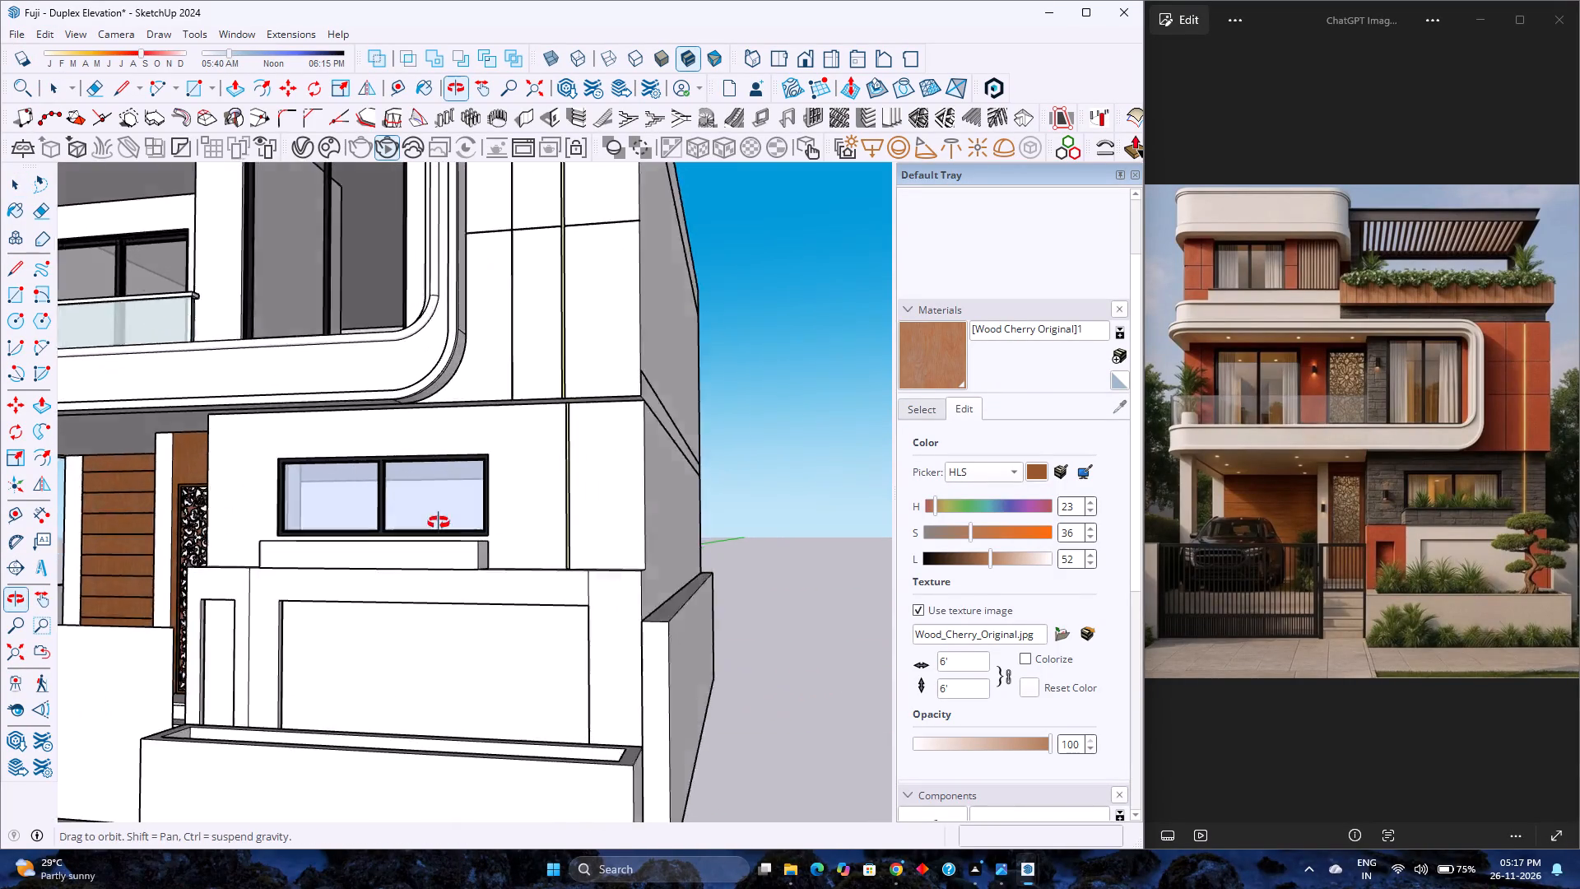
{"action": "middle_click_drag", "start_coordinate": [439, 523], "coordinate": [576, 544]}
{"action": "middle_click", "coordinate": [576, 544]}
{"action": "scroll", "coordinate": [573, 537], "scroll_direction": "down", "scroll_amount": 7}
{"action": "scroll", "coordinate": [530, 497], "scroll_direction": "up", "scroll_amount": 4}
{"action": "double_click", "coordinate": [559, 509]}
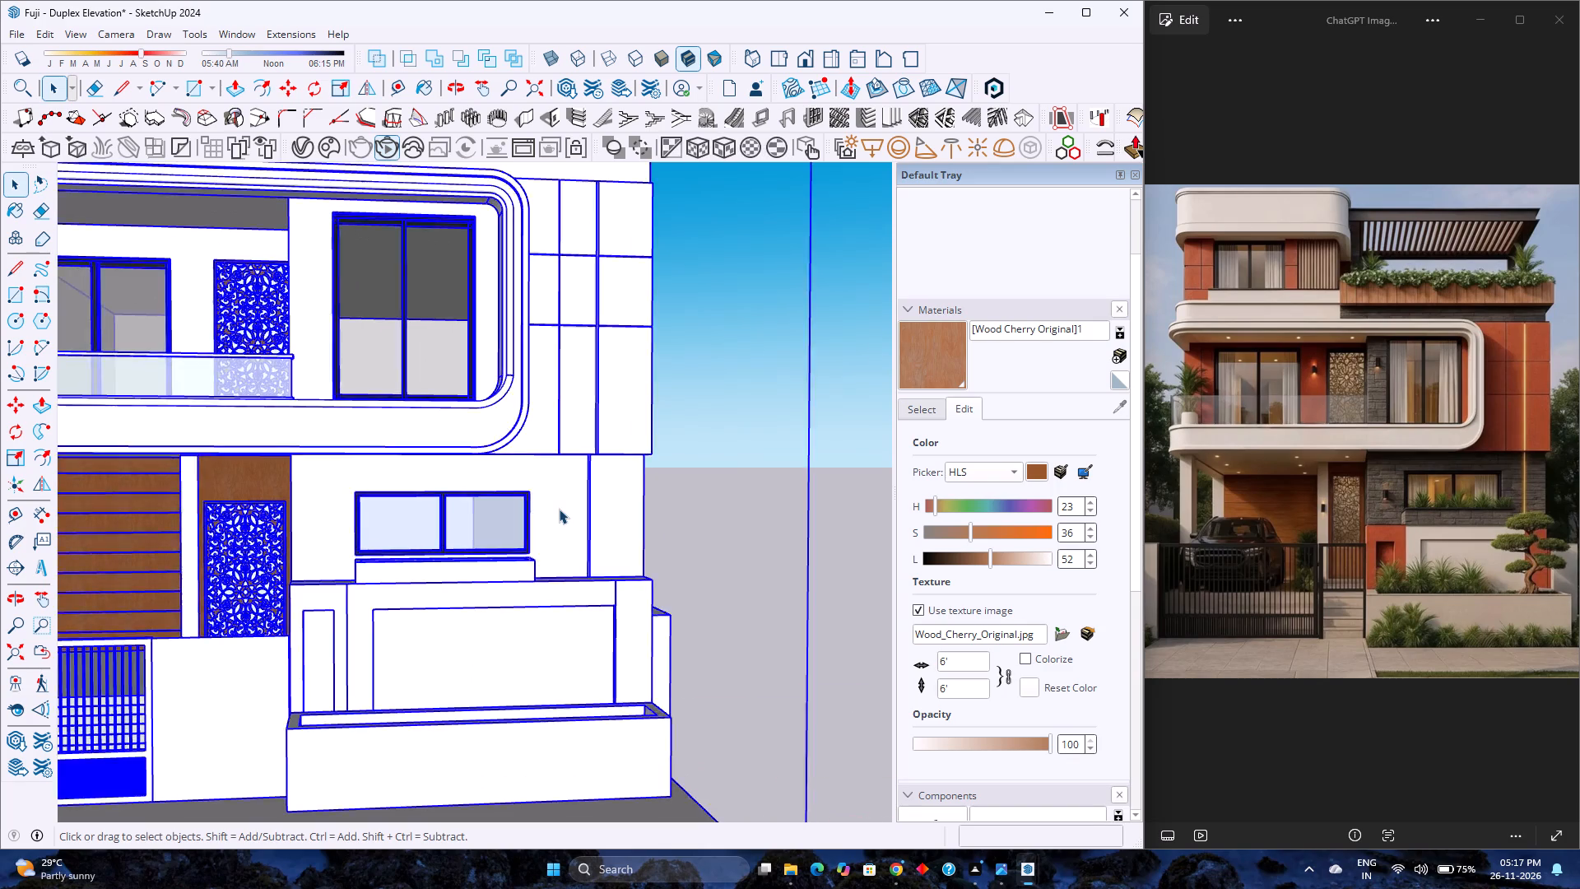
{"action": "scroll", "coordinate": [559, 509], "scroll_direction": "up", "scroll_amount": 3}
{"action": "left_click", "coordinate": [559, 509]}
{"action": "scroll", "coordinate": [559, 509], "scroll_direction": "down", "scroll_amount": 4}
{"action": "scroll", "coordinate": [555, 509], "scroll_direction": "up", "scroll_amount": 4}
{"action": "double_click", "coordinate": [555, 509]}
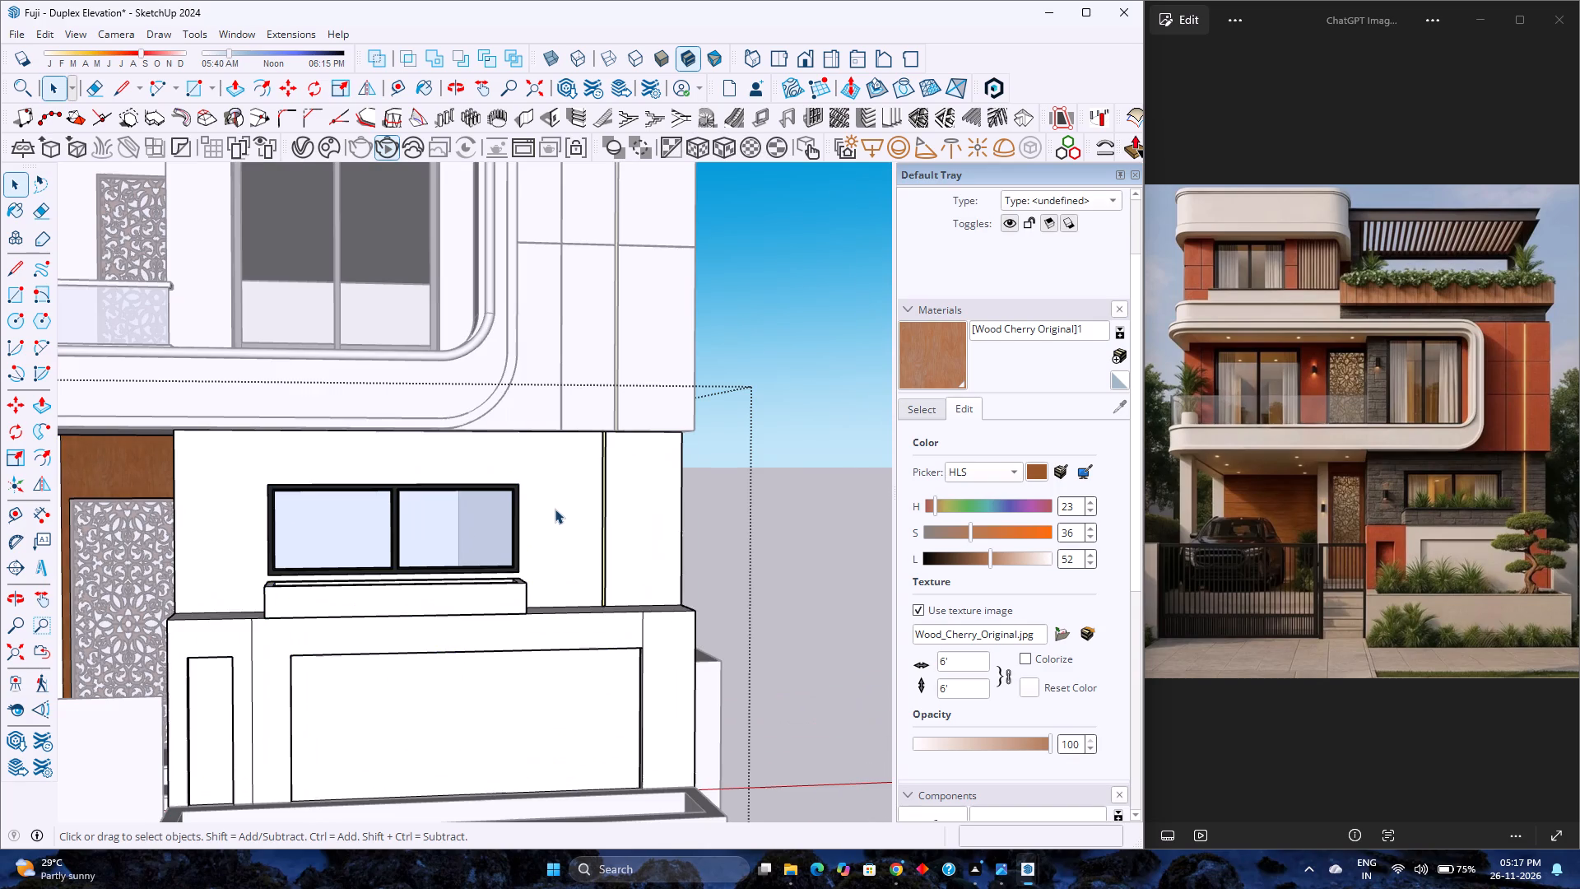
{"action": "left_click", "coordinate": [555, 509]}
{"action": "left_click", "coordinate": [555, 509]}
{"action": "left_click", "coordinate": [565, 514]}
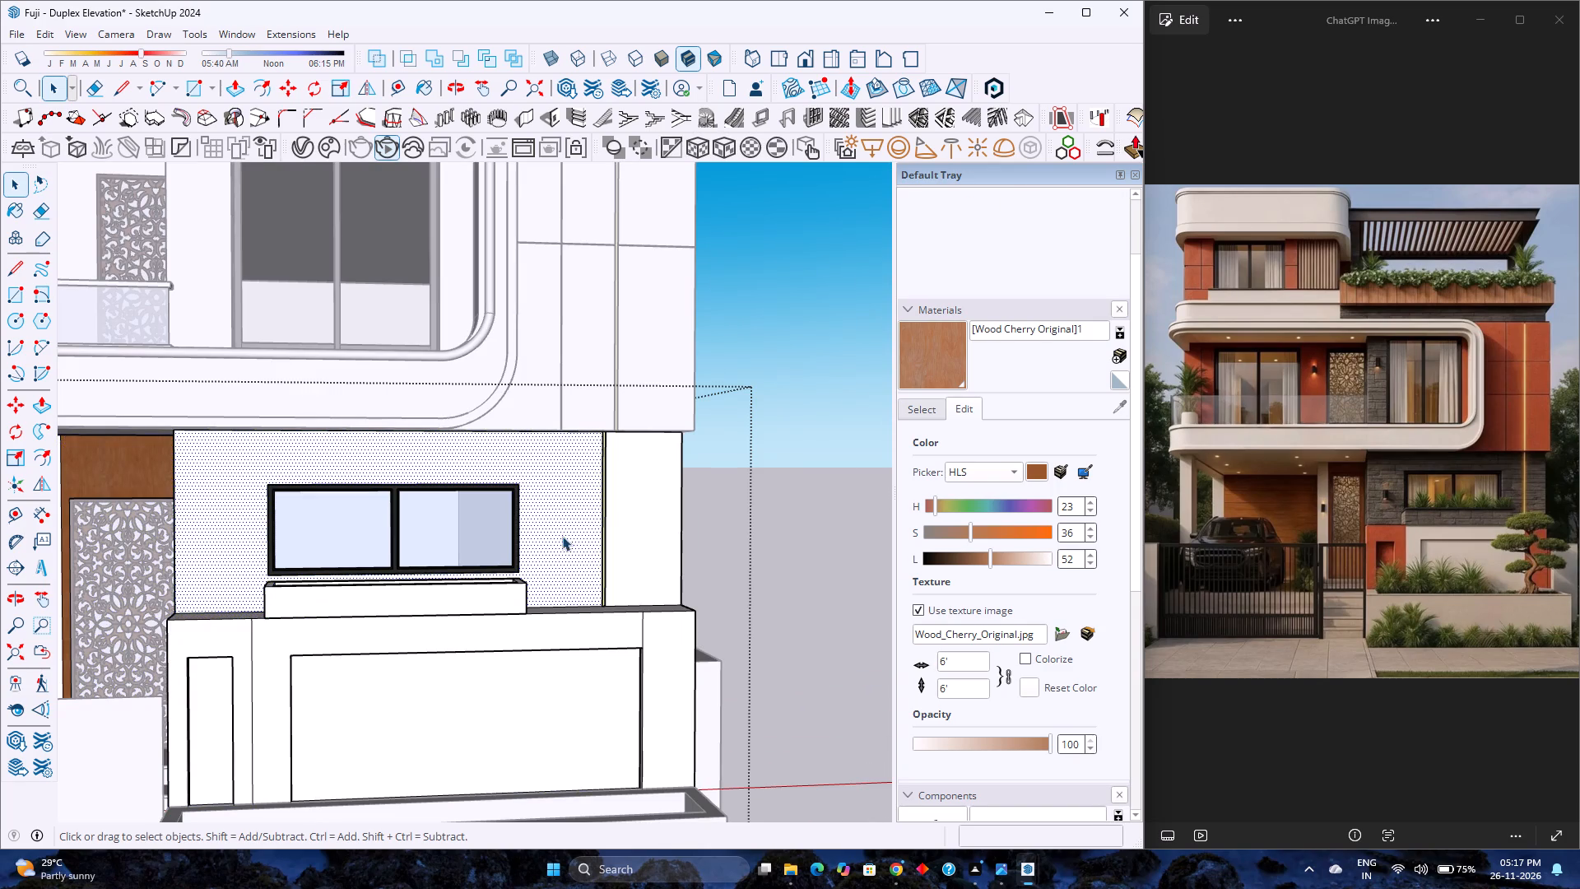
{"action": "left_click", "coordinate": [927, 412]}
{"action": "left_click", "coordinate": [970, 437]}
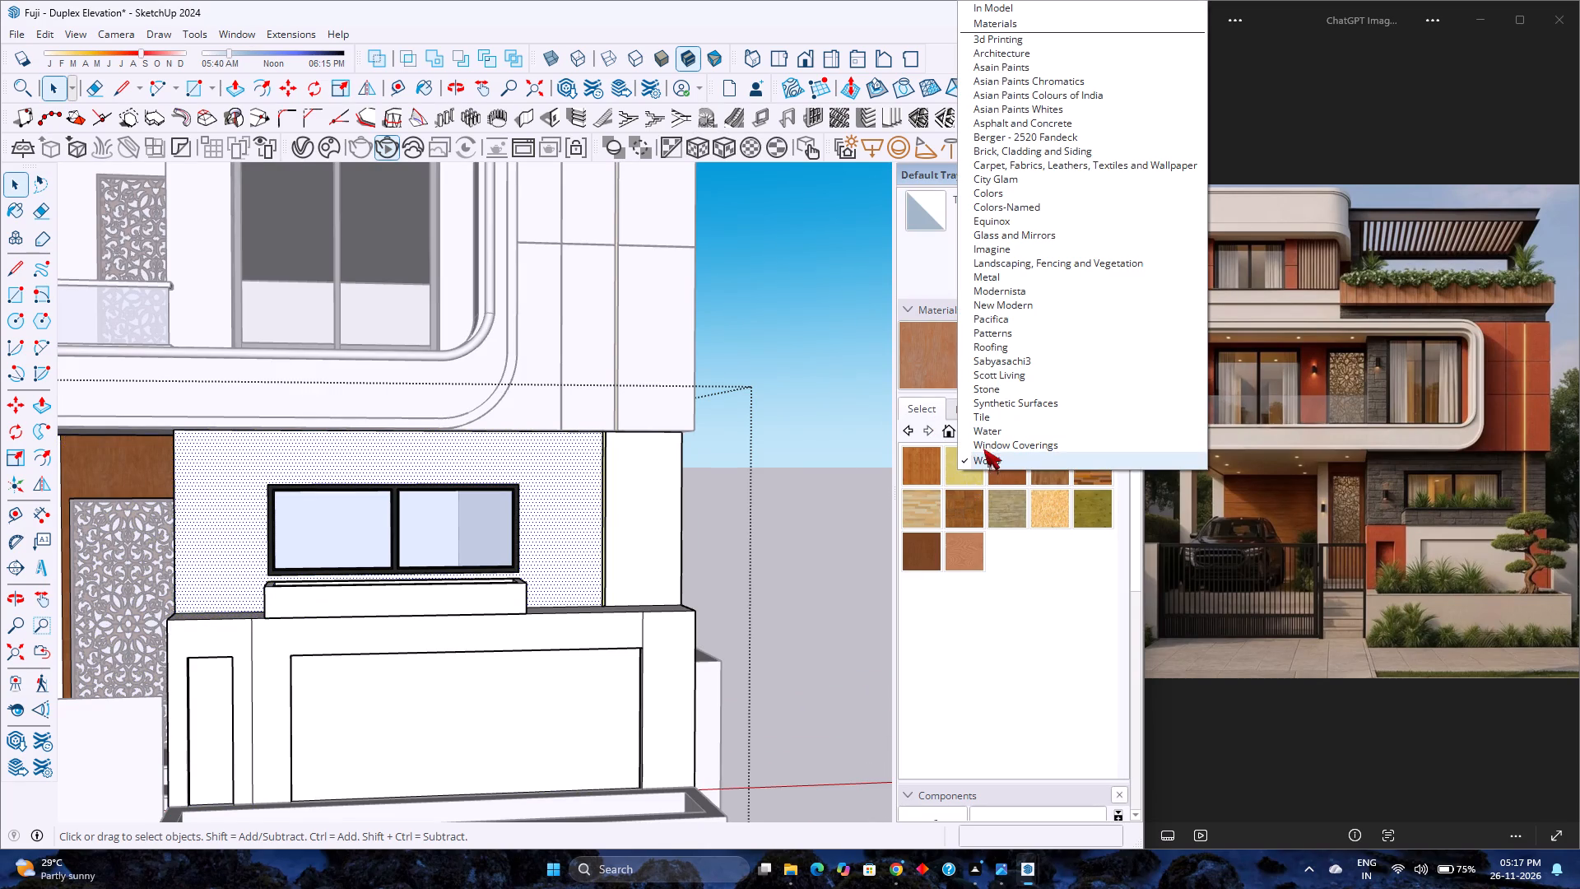
{"action": "left_click", "coordinate": [1001, 156]}
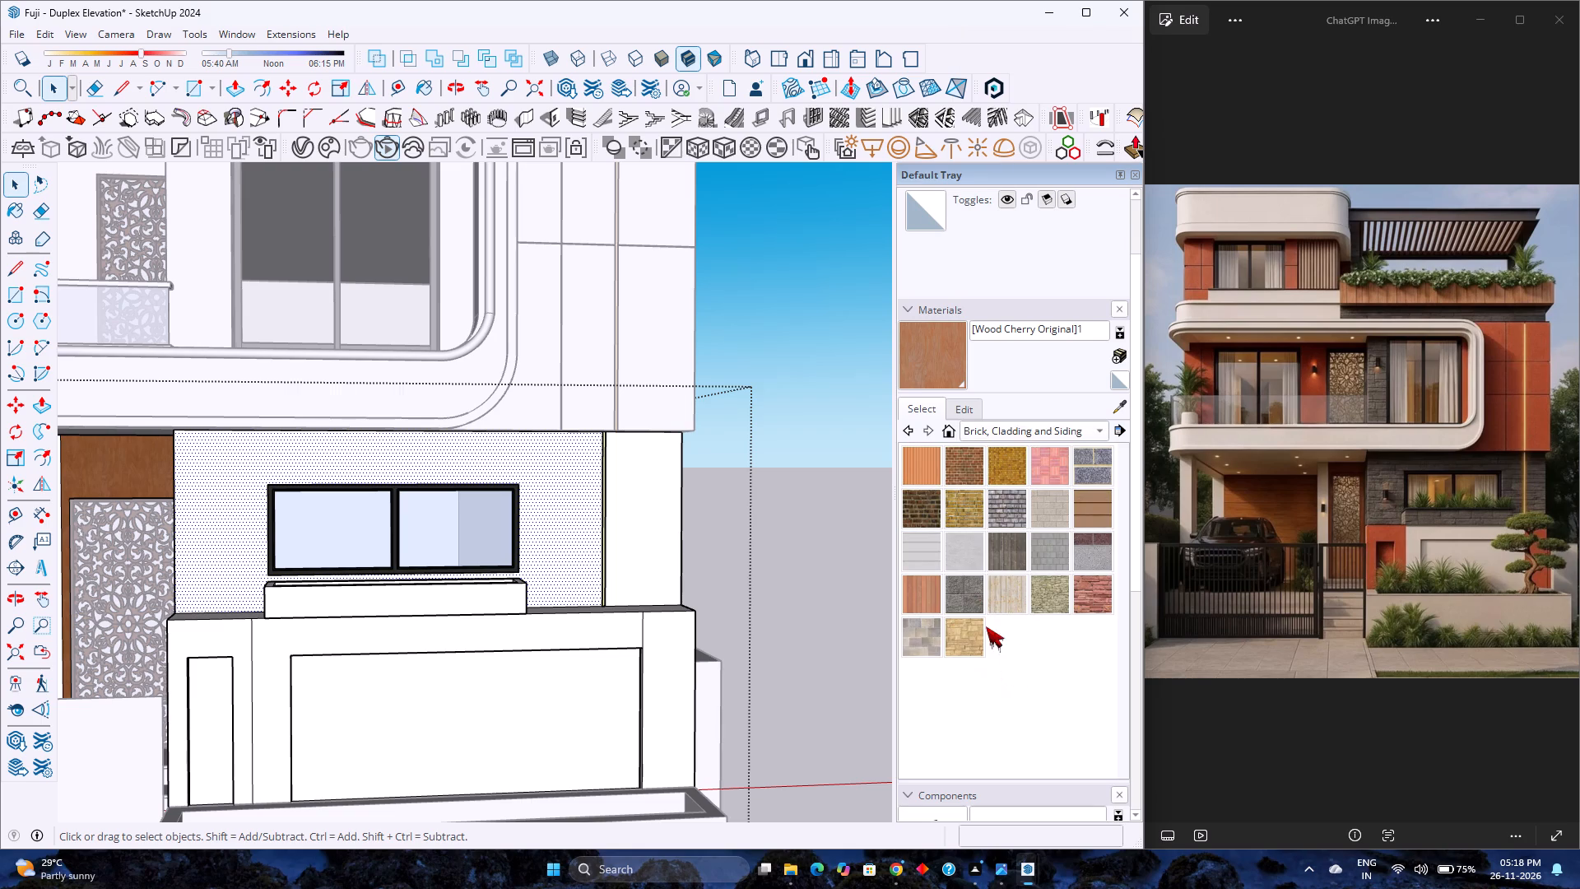
{"action": "left_click", "coordinate": [1083, 602]}
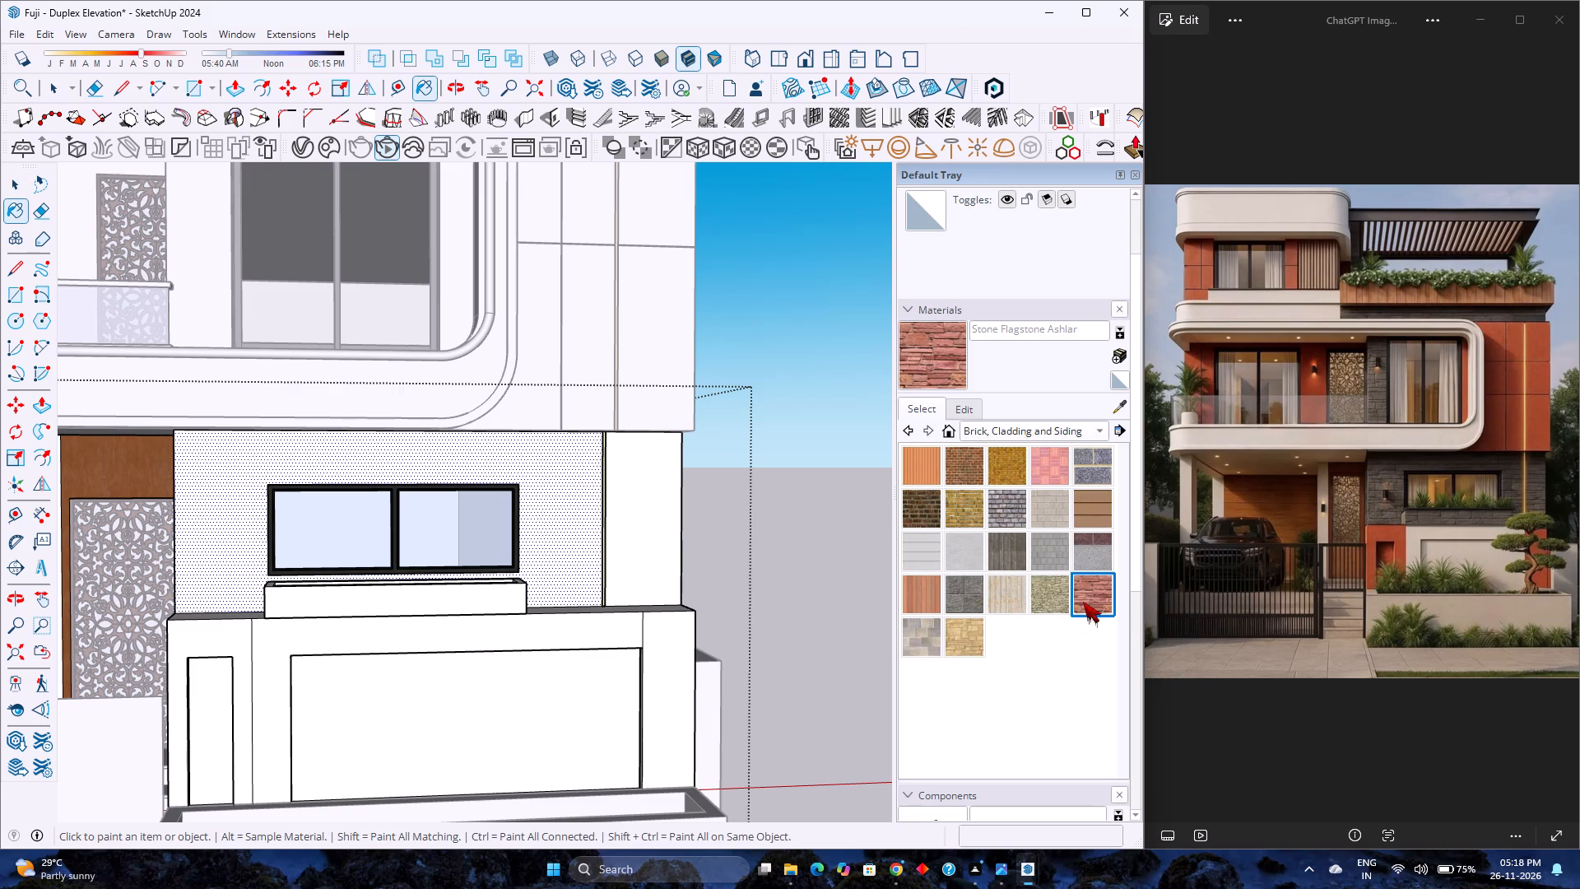
{"action": "left_click", "coordinate": [583, 500]}
{"action": "left_click", "coordinate": [466, 599]}
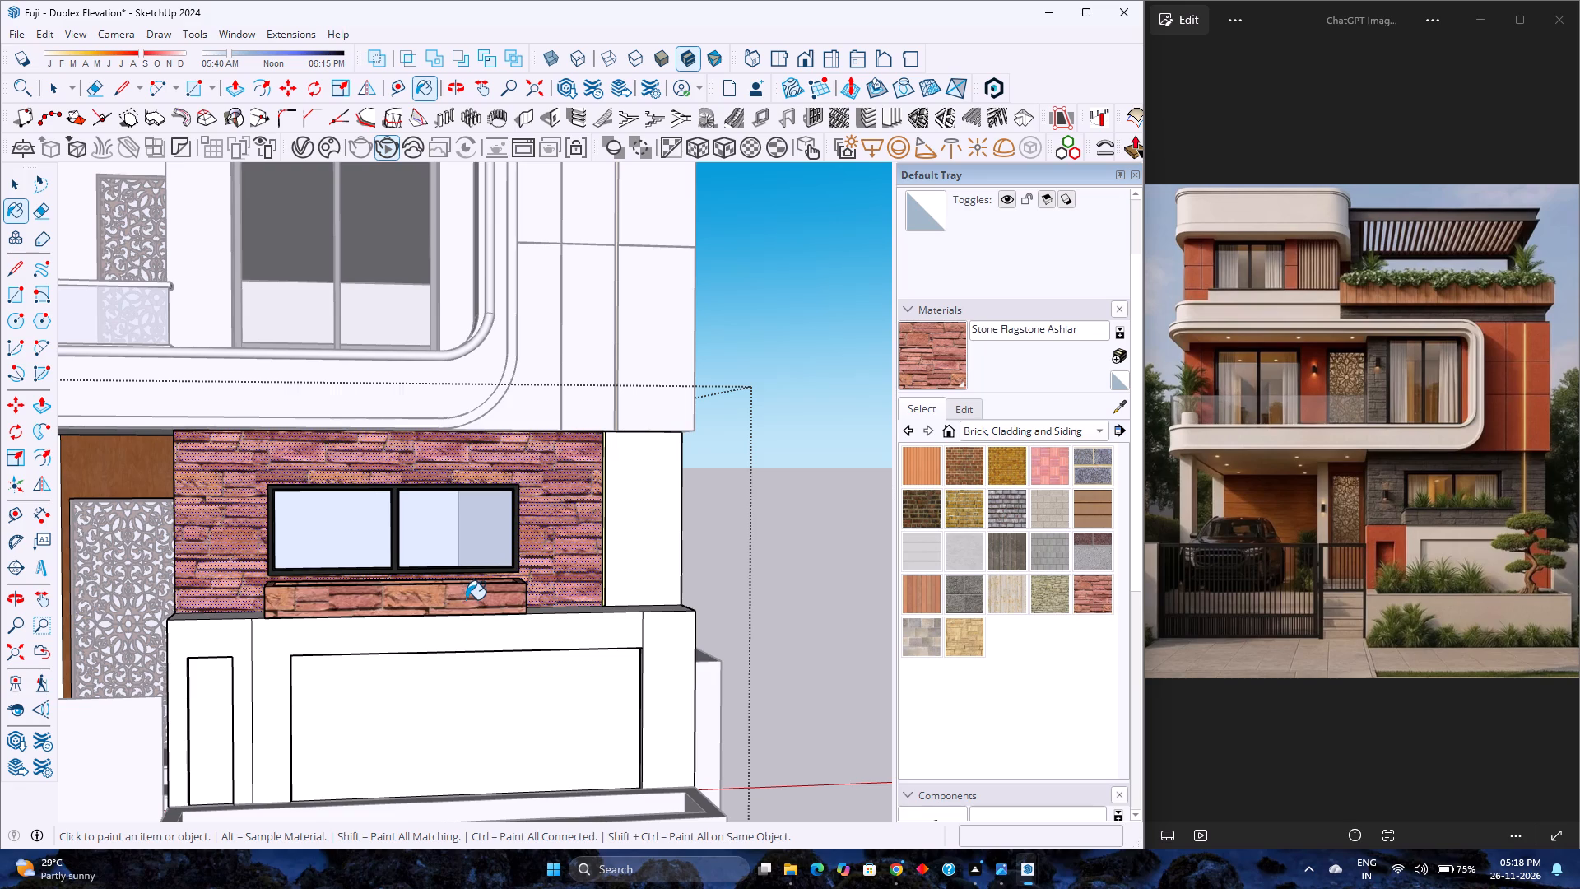
Turn the Stone Flagstone Ashlar material dark grey by setting its saturation to 0 and lightness to 43.
{"action": "scroll", "coordinate": [466, 599], "scroll_direction": "up", "scroll_amount": 5}
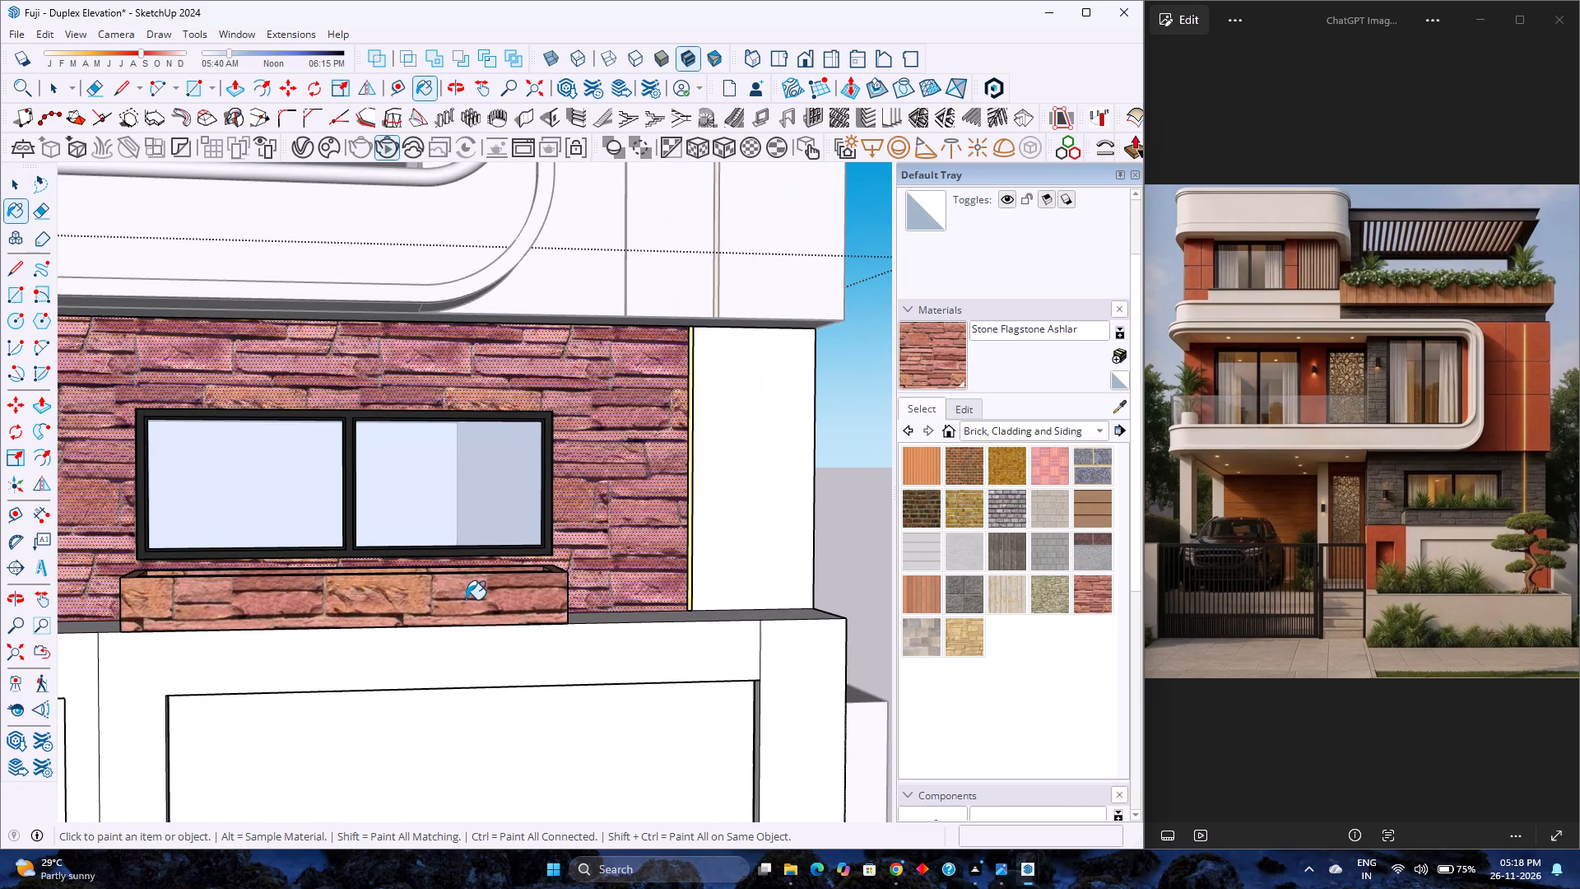
{"action": "scroll", "coordinate": [466, 599], "scroll_direction": "down", "scroll_amount": 3}
{"action": "middle_click_drag", "start_coordinate": [342, 621], "coordinate": [618, 591]}
{"action": "scroll", "coordinate": [604, 591], "scroll_direction": "down", "scroll_amount": 3}
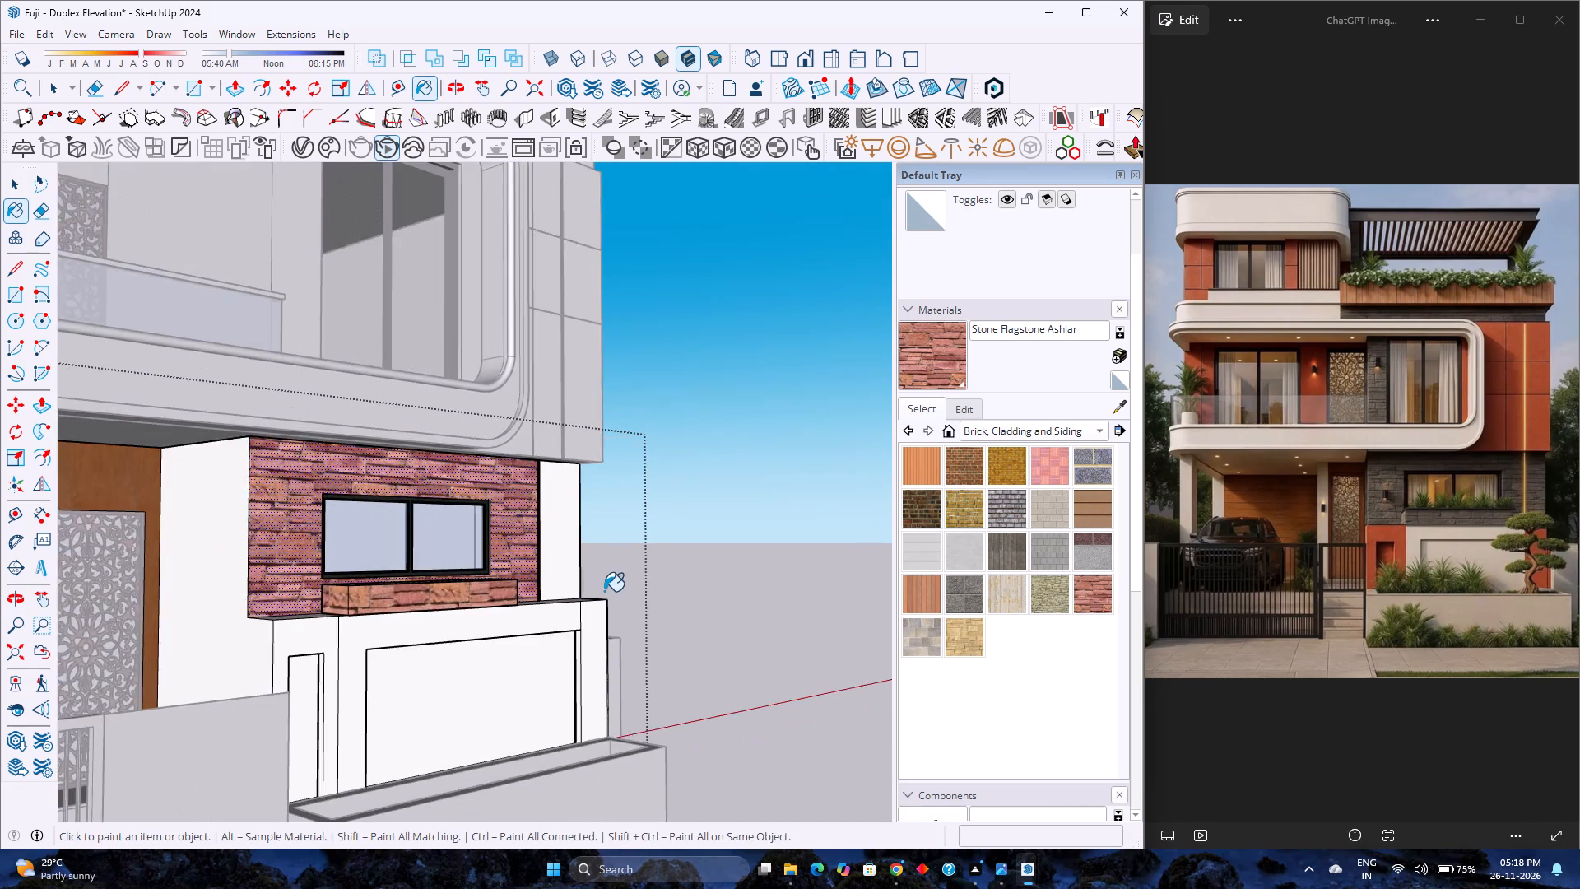
{"action": "scroll", "coordinate": [604, 591], "scroll_direction": "down", "scroll_amount": 2}
{"action": "middle_click_drag", "start_coordinate": [604, 591], "coordinate": [542, 603]}
{"action": "middle_click_drag", "start_coordinate": [555, 598], "coordinate": [573, 594]}
{"action": "middle_click", "coordinate": [588, 589]}
{"action": "middle_click_drag", "start_coordinate": [597, 586], "coordinate": [606, 584]}
{"action": "scroll", "coordinate": [635, 575], "scroll_direction": "down", "scroll_amount": 2}
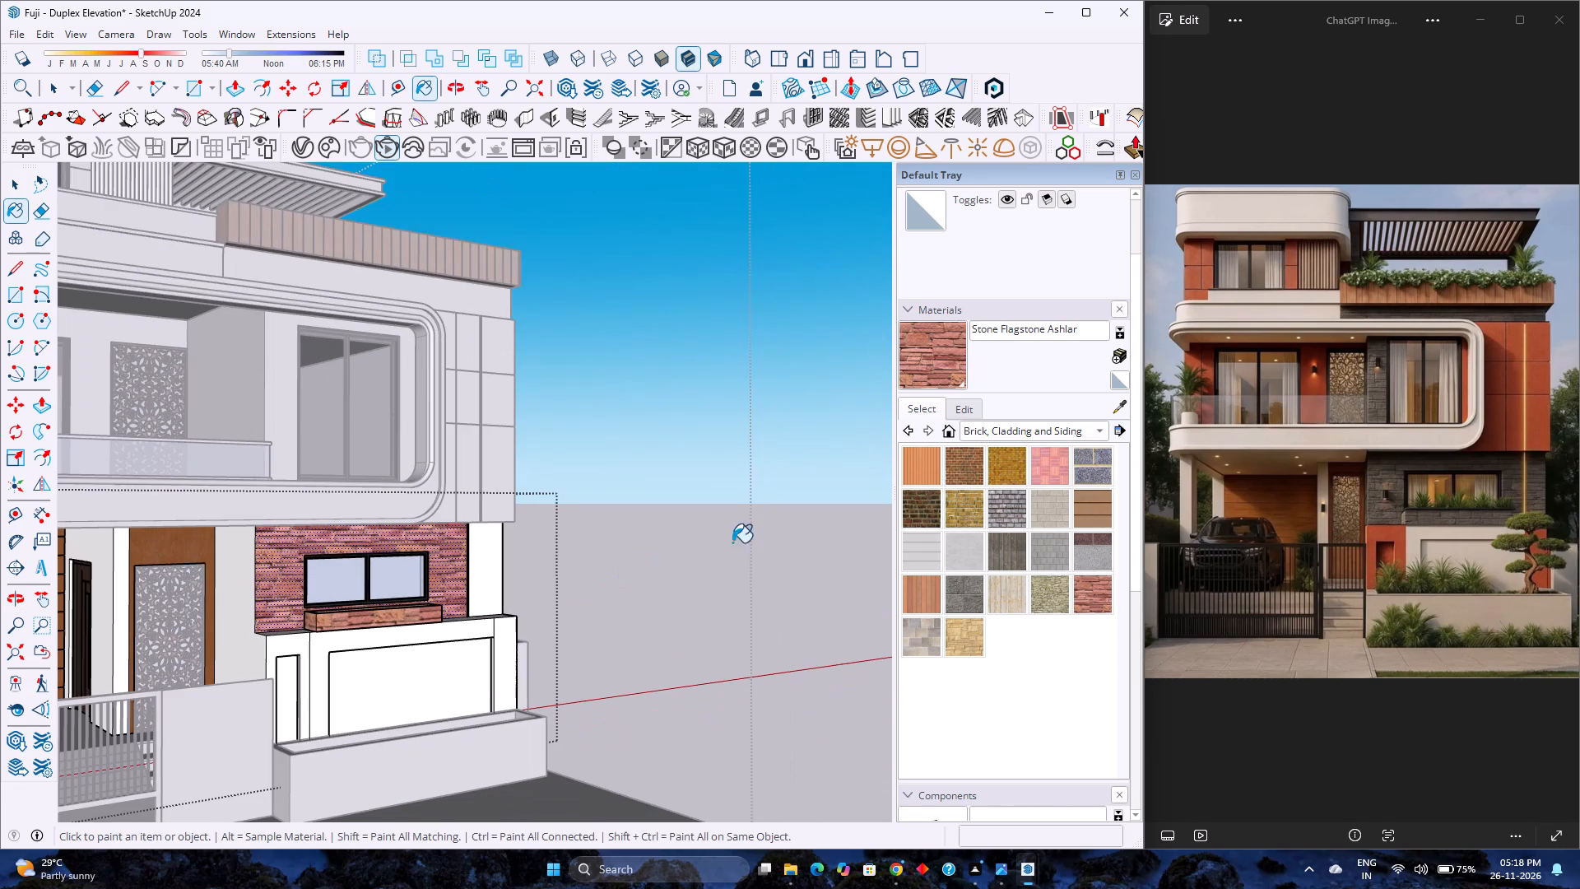
{"action": "left_click", "coordinate": [964, 406]}
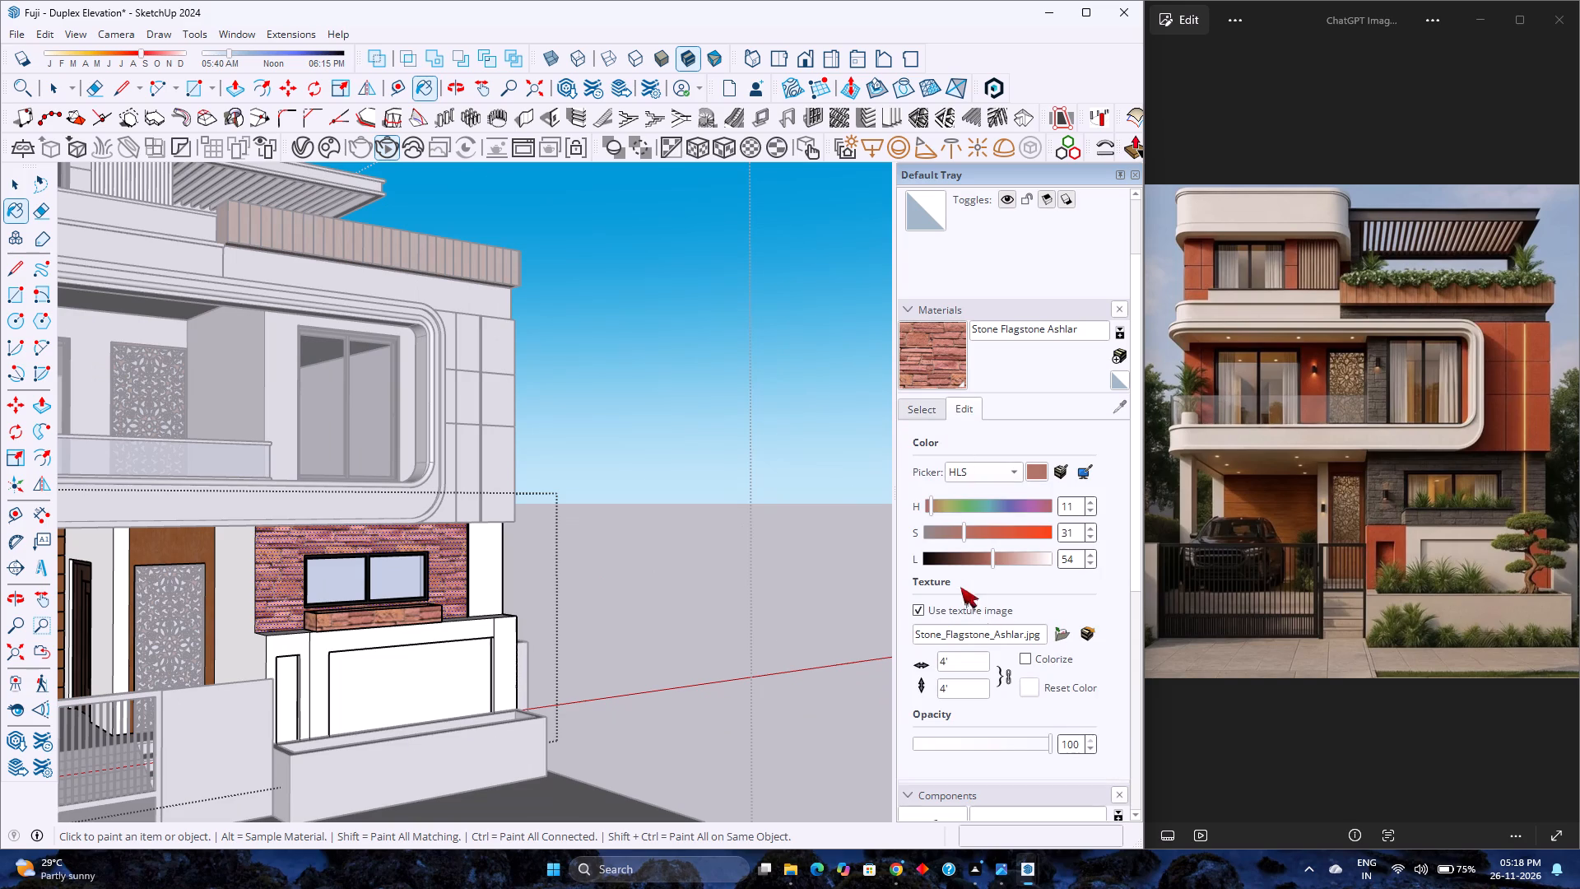
{"action": "left_click_drag", "start_coordinate": [965, 530], "coordinate": [878, 546]}
{"action": "left_click_drag", "start_coordinate": [991, 562], "coordinate": [979, 562]}
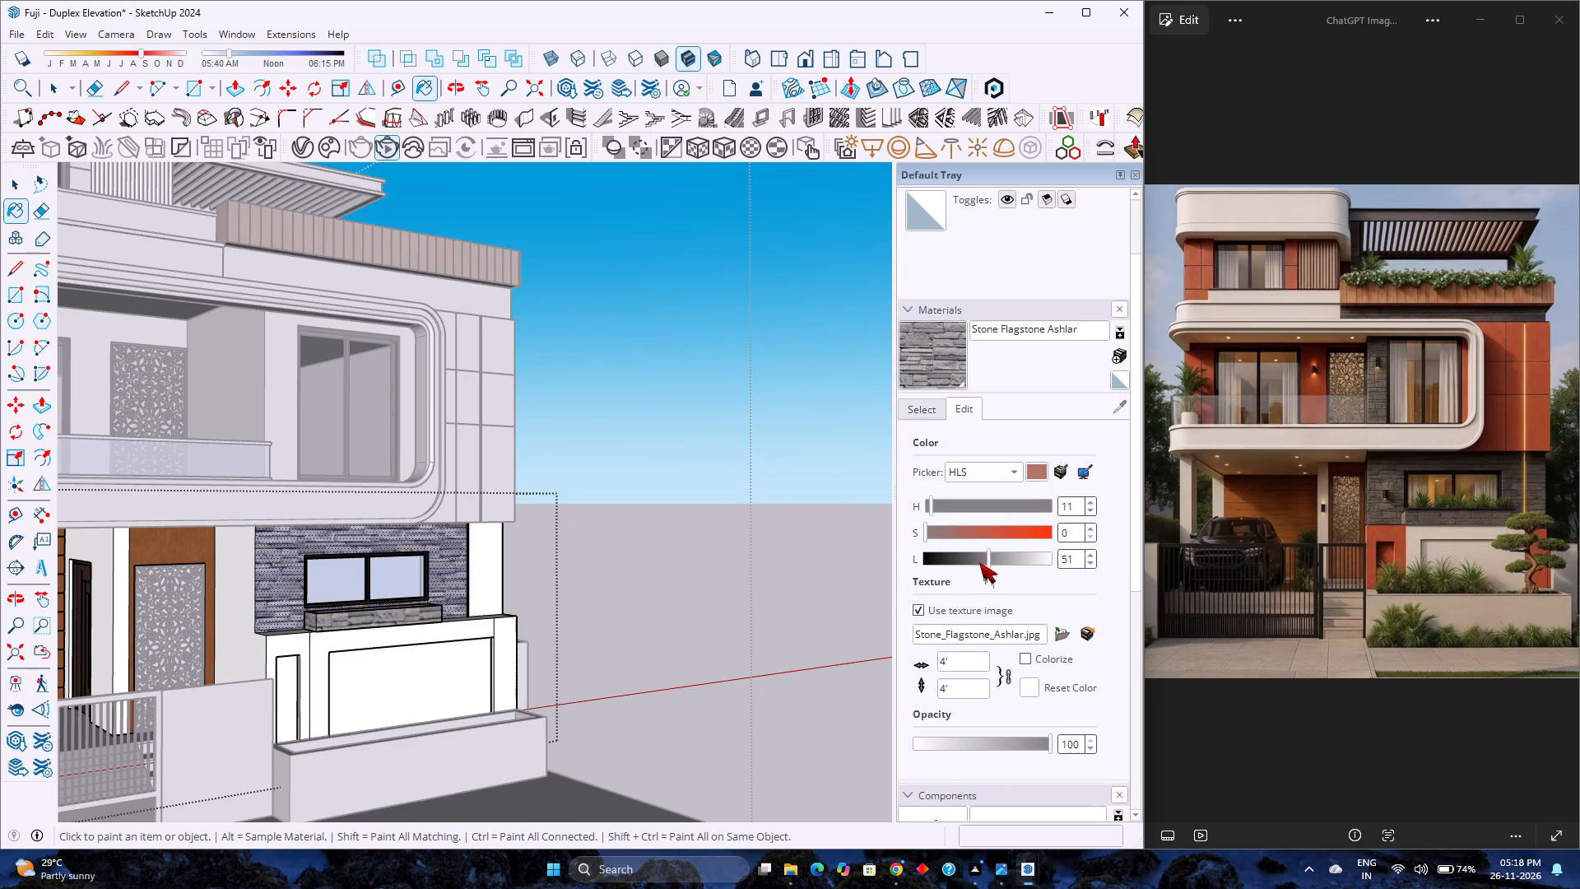
{"action": "left_click_drag", "start_coordinate": [979, 562], "coordinate": [977, 561]}
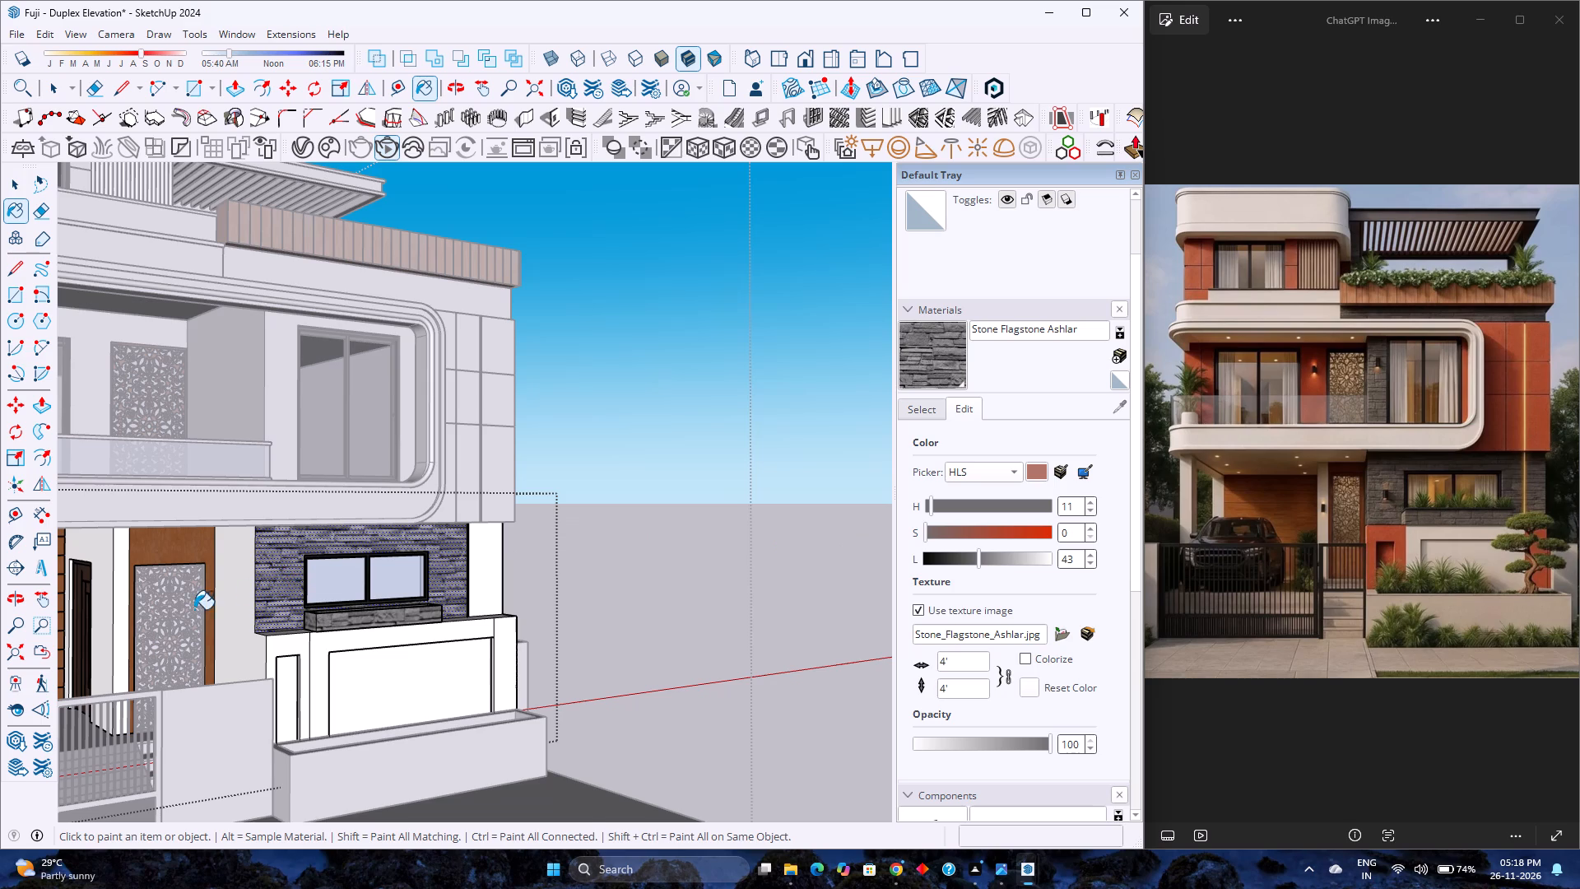
Paint the ground-floor wall's side face beside the entrance and the front strip beyond the vertical groove with the grey Stone Flagstone Ashlar, and close the group.
{"action": "scroll", "coordinate": [194, 609], "scroll_direction": "up", "scroll_amount": 2}
{"action": "left_click", "coordinate": [239, 589]}
{"action": "scroll", "coordinate": [297, 660], "scroll_direction": "up", "scroll_amount": 6}
{"action": "middle_click_drag", "start_coordinate": [297, 656], "coordinate": [300, 656]}
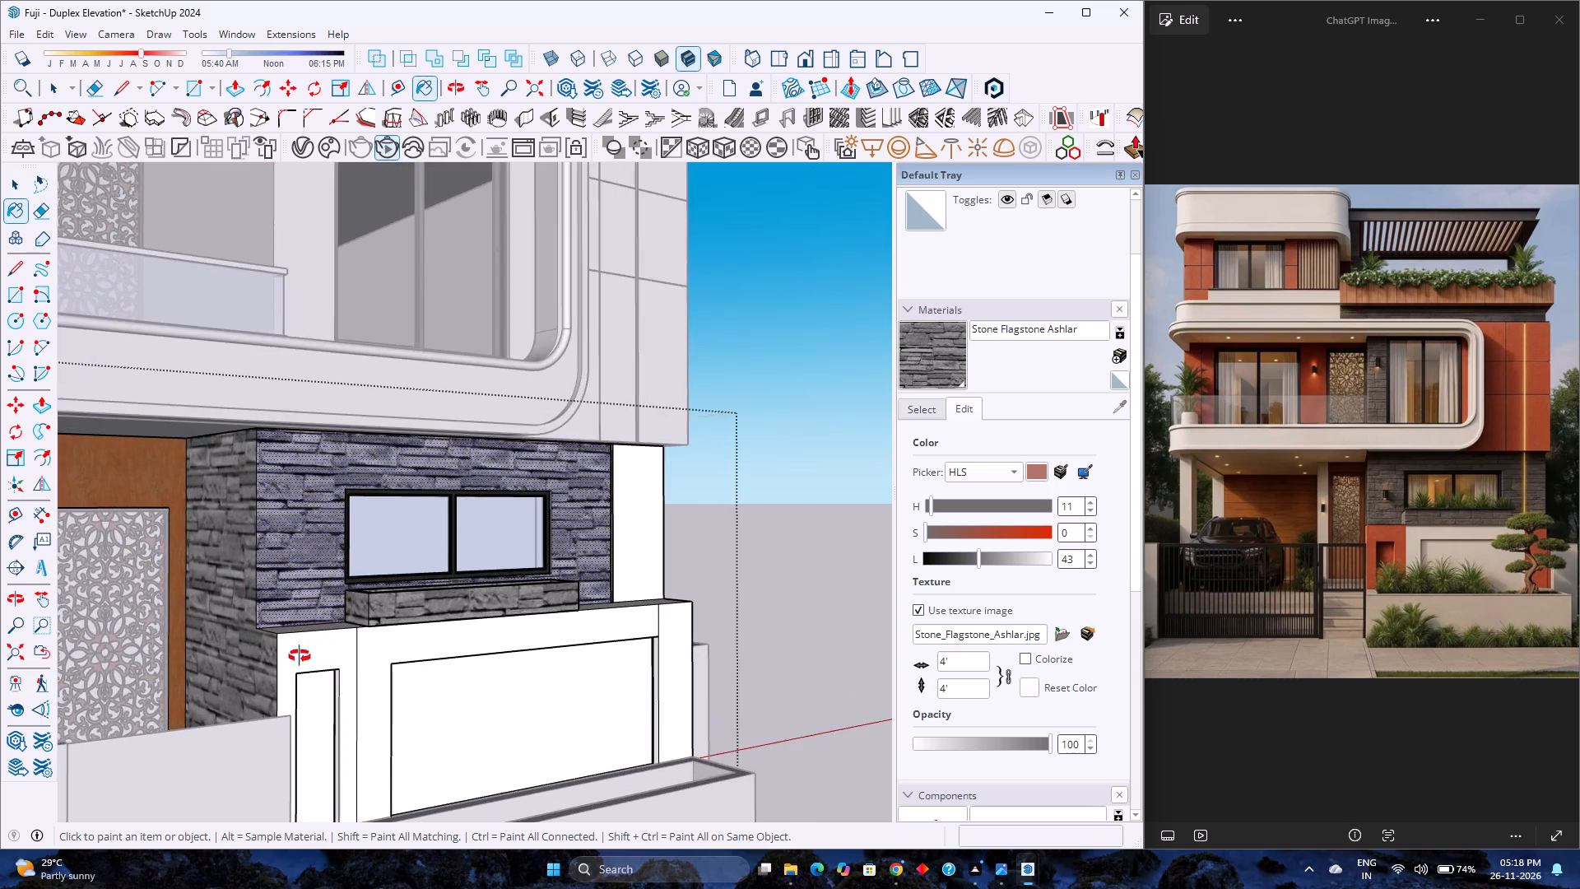
{"action": "middle_click_drag", "start_coordinate": [300, 656], "coordinate": [289, 776]}
{"action": "middle_click", "coordinate": [289, 776]}
{"action": "scroll", "coordinate": [439, 620], "scroll_direction": "down", "scroll_amount": 1}
{"action": "middle_click_drag", "start_coordinate": [490, 626], "coordinate": [15, 615]}
{"action": "left_click", "coordinate": [661, 528]}
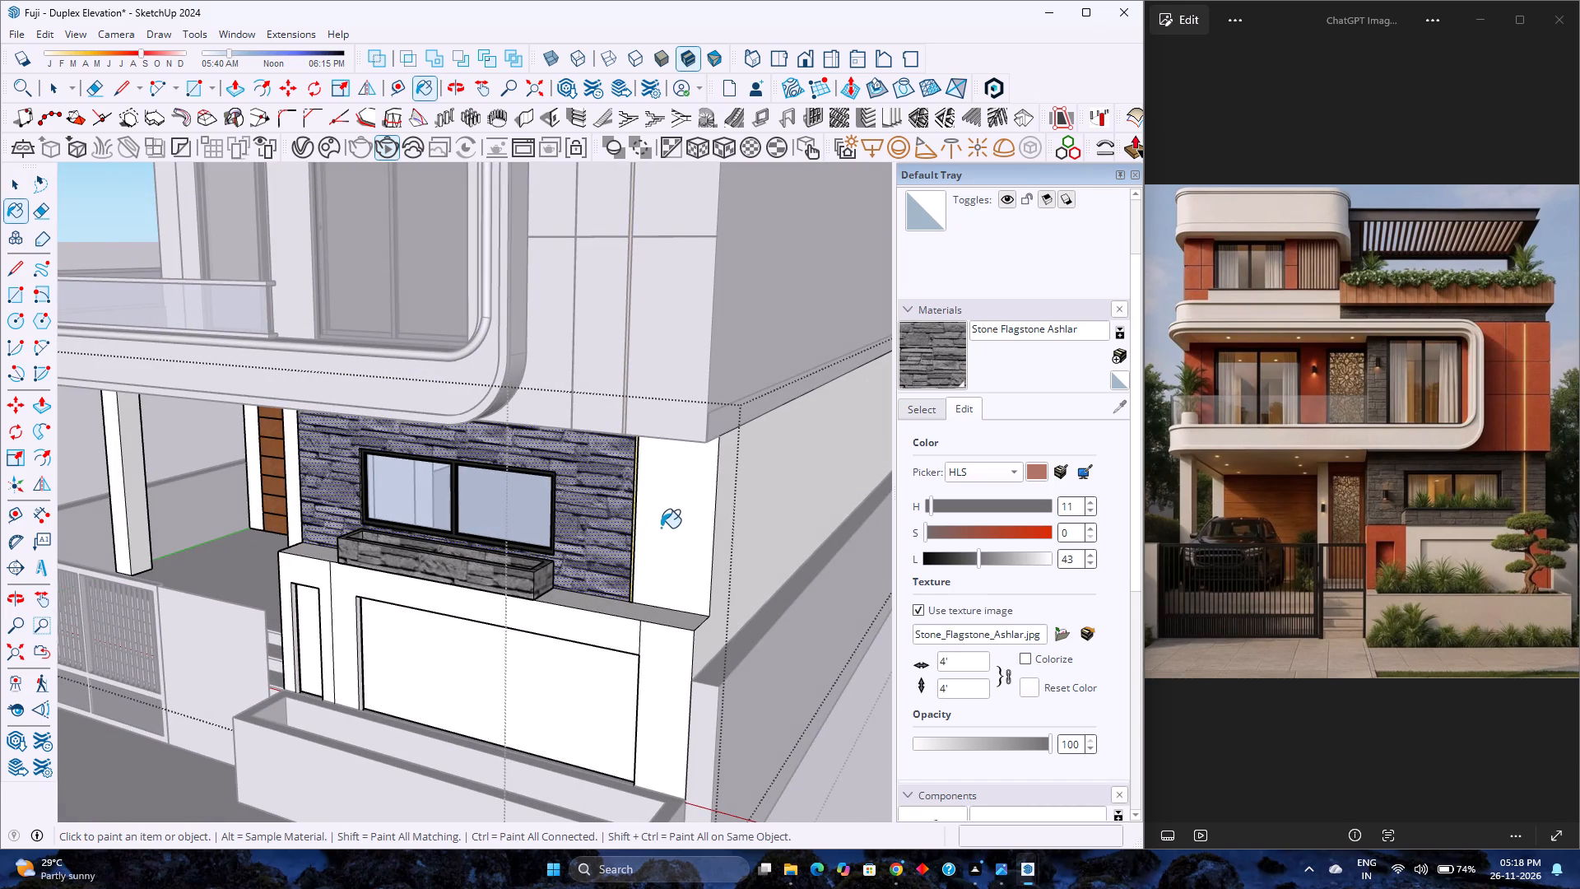
{"action": "scroll", "coordinate": [648, 535], "scroll_direction": "down", "scroll_amount": 6}
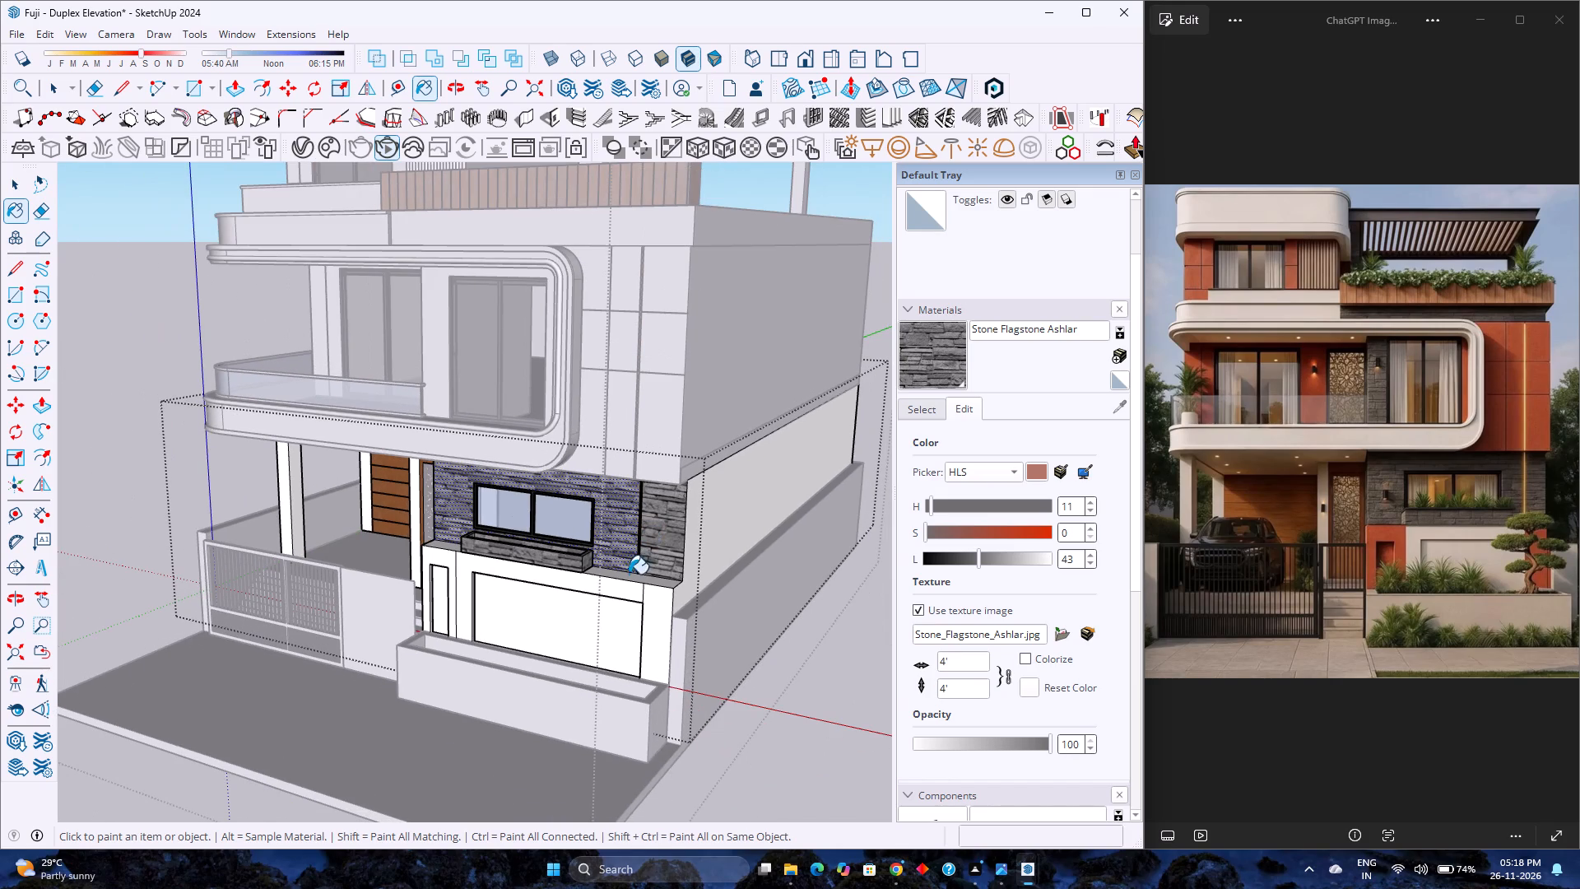
{"action": "middle_click_drag", "start_coordinate": [629, 575], "coordinate": [708, 565]}
{"action": "middle_click", "coordinate": [708, 565]}
{"action": "key", "text": "space"}
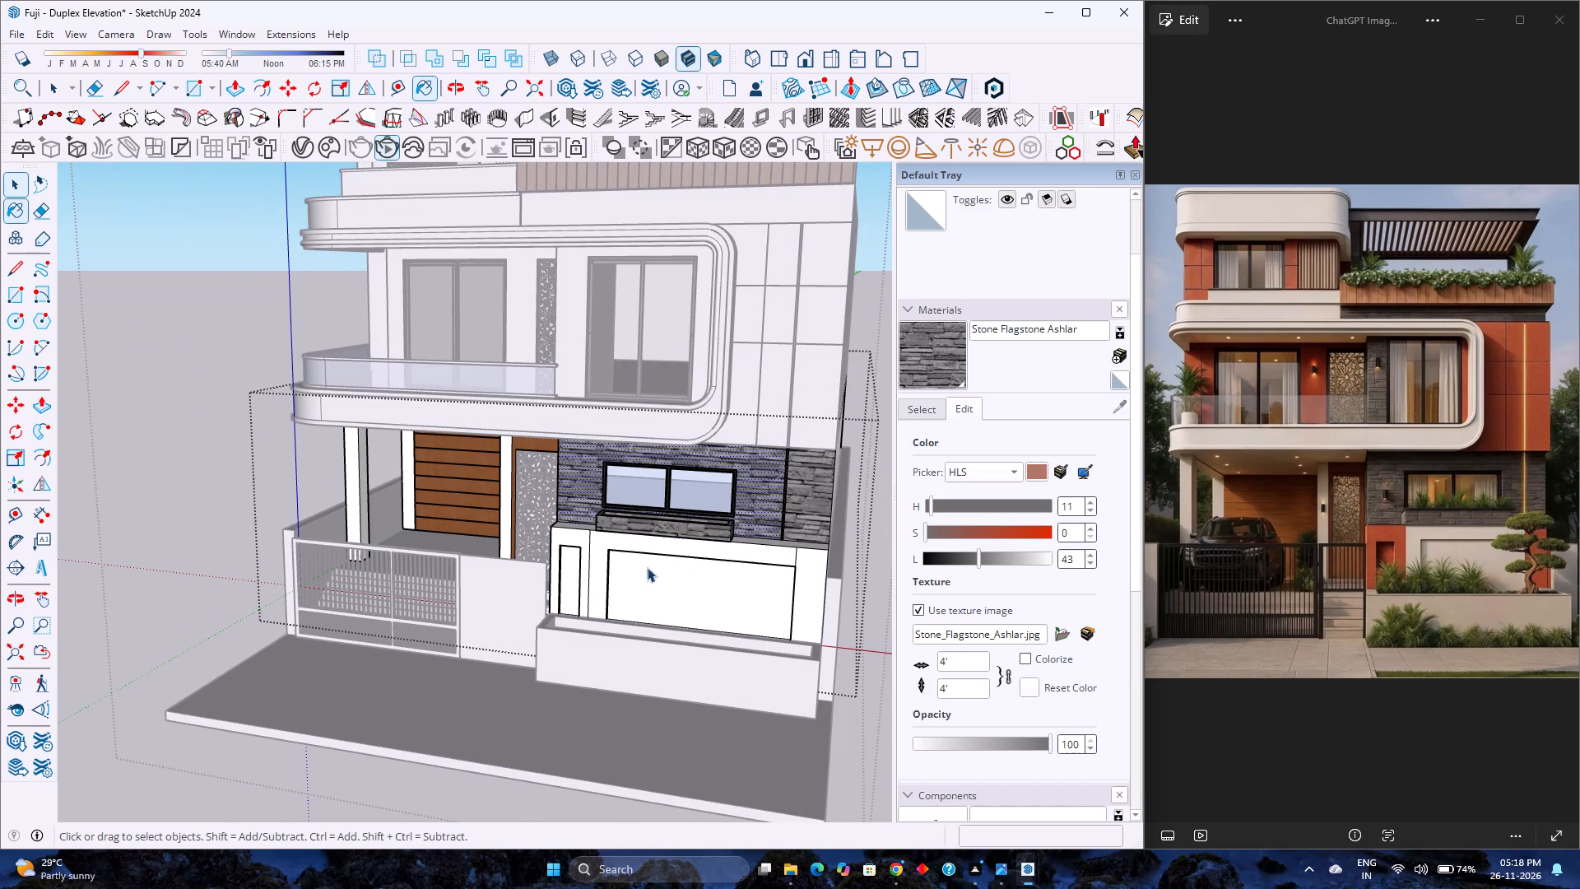
{"action": "scroll", "coordinate": [541, 586], "scroll_direction": "down", "scroll_amount": 4}
{"action": "left_click", "coordinate": [831, 417]}
In the first-floor wall group, draw a 1' 6" vertical line up from the top-right corner of the window inside the curved frame.
{"action": "scroll", "coordinate": [614, 406], "scroll_direction": "up", "scroll_amount": 2}
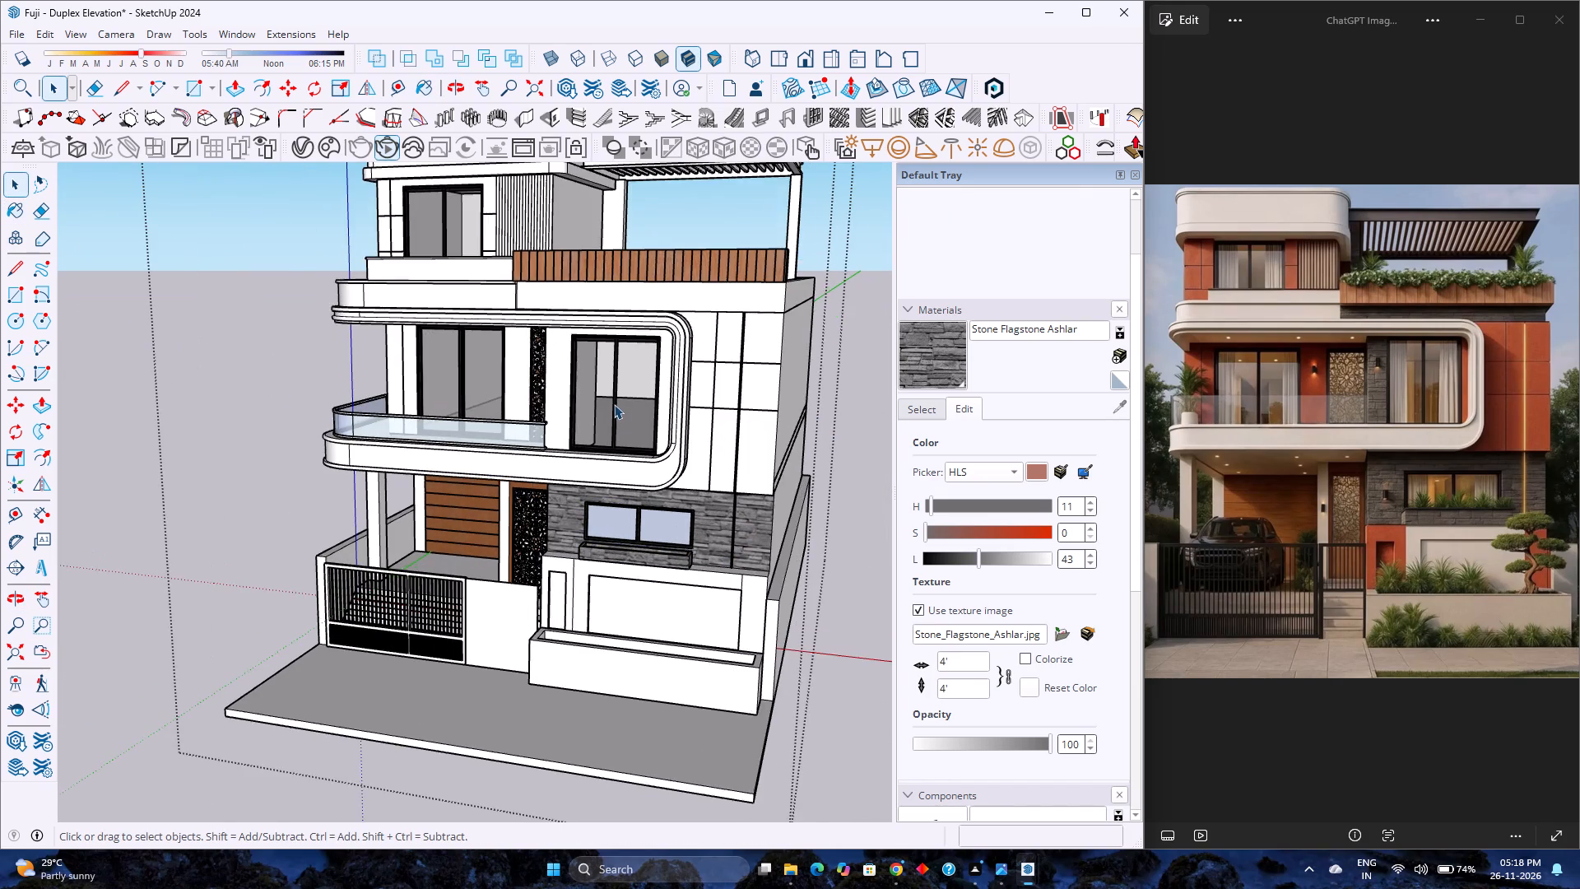
{"action": "scroll", "coordinate": [614, 404], "scroll_direction": "up", "scroll_amount": 8}
{"action": "middle_click_drag", "start_coordinate": [504, 419], "coordinate": [573, 417]}
{"action": "middle_click", "coordinate": [573, 417]}
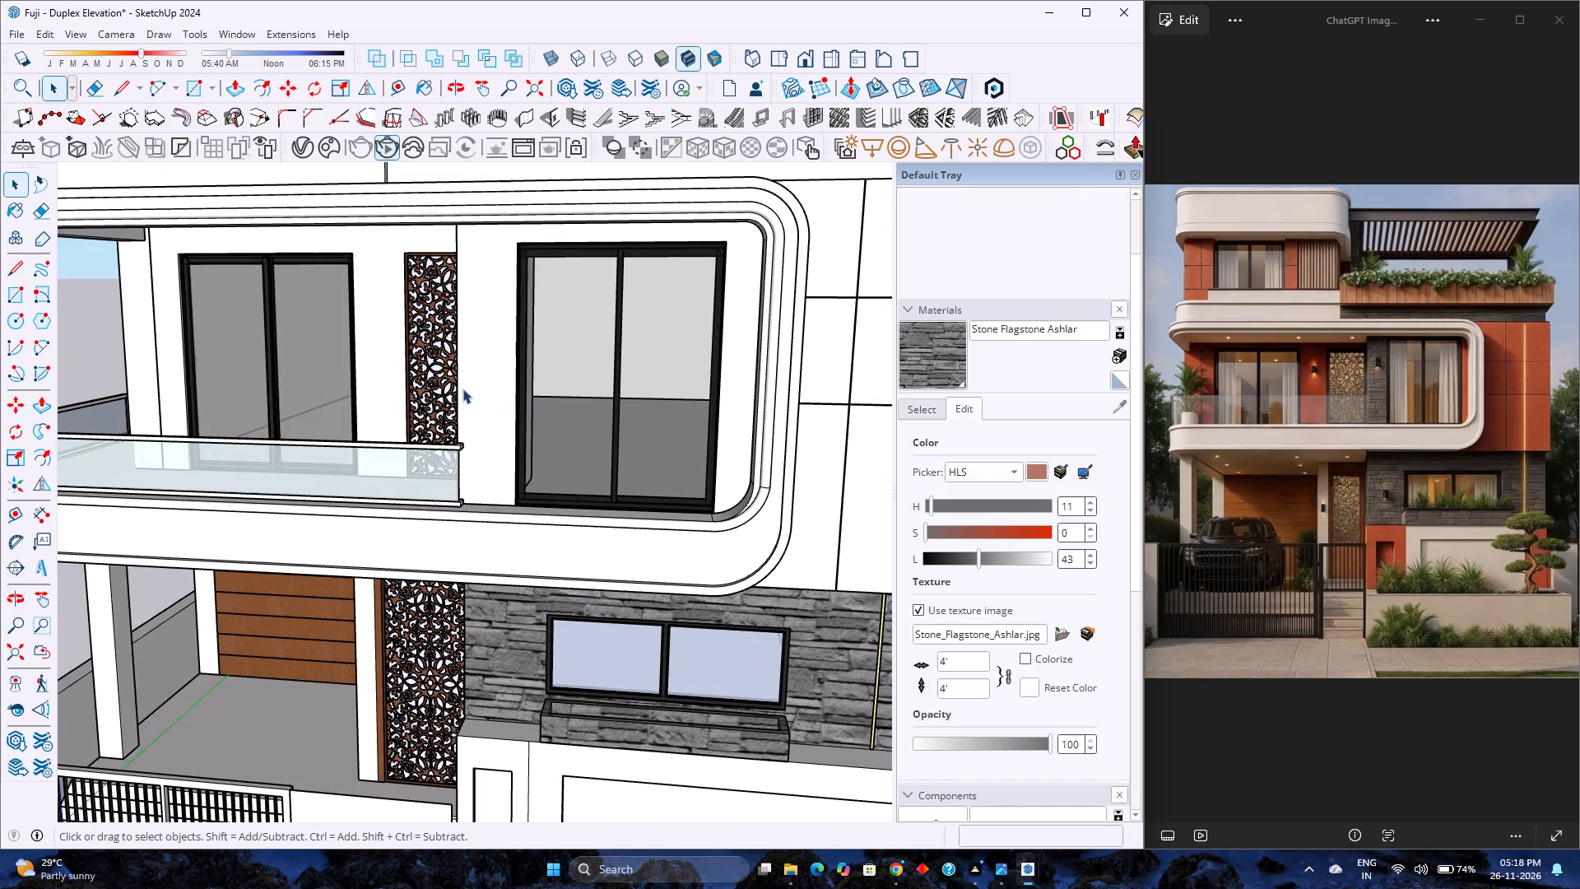
{"action": "double_click", "coordinate": [462, 389]}
{"action": "scroll", "coordinate": [473, 387], "scroll_direction": "up", "scroll_amount": 3}
{"action": "left_click", "coordinate": [473, 387]}
{"action": "scroll", "coordinate": [495, 449], "scroll_direction": "down", "scroll_amount": 6}
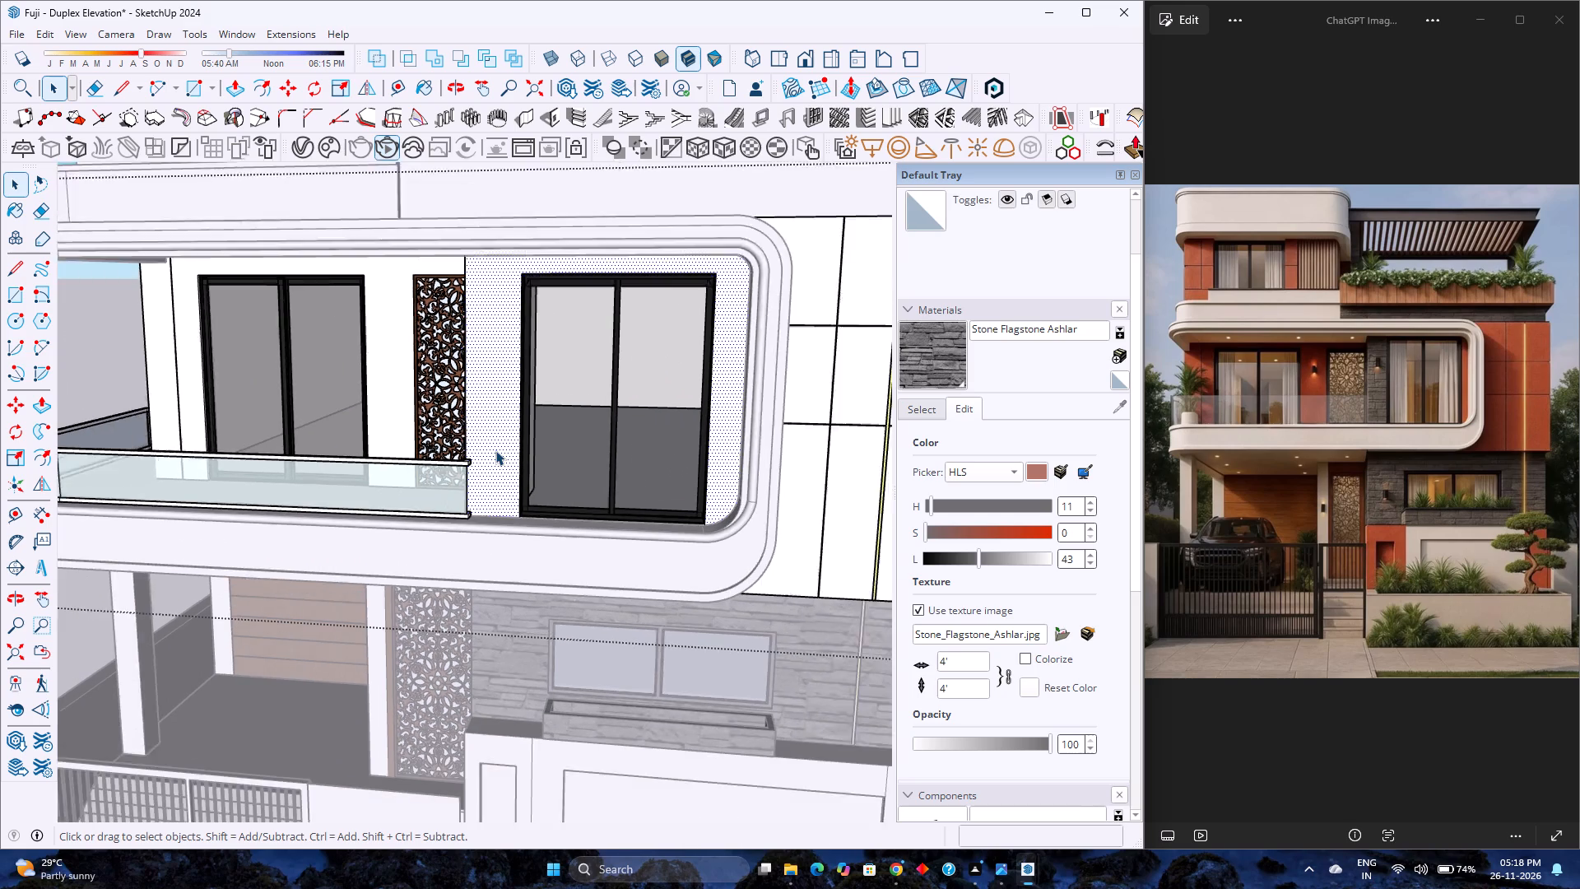
{"action": "middle_click_drag", "start_coordinate": [576, 478], "coordinate": [616, 468]}
{"action": "middle_click", "coordinate": [616, 468]}
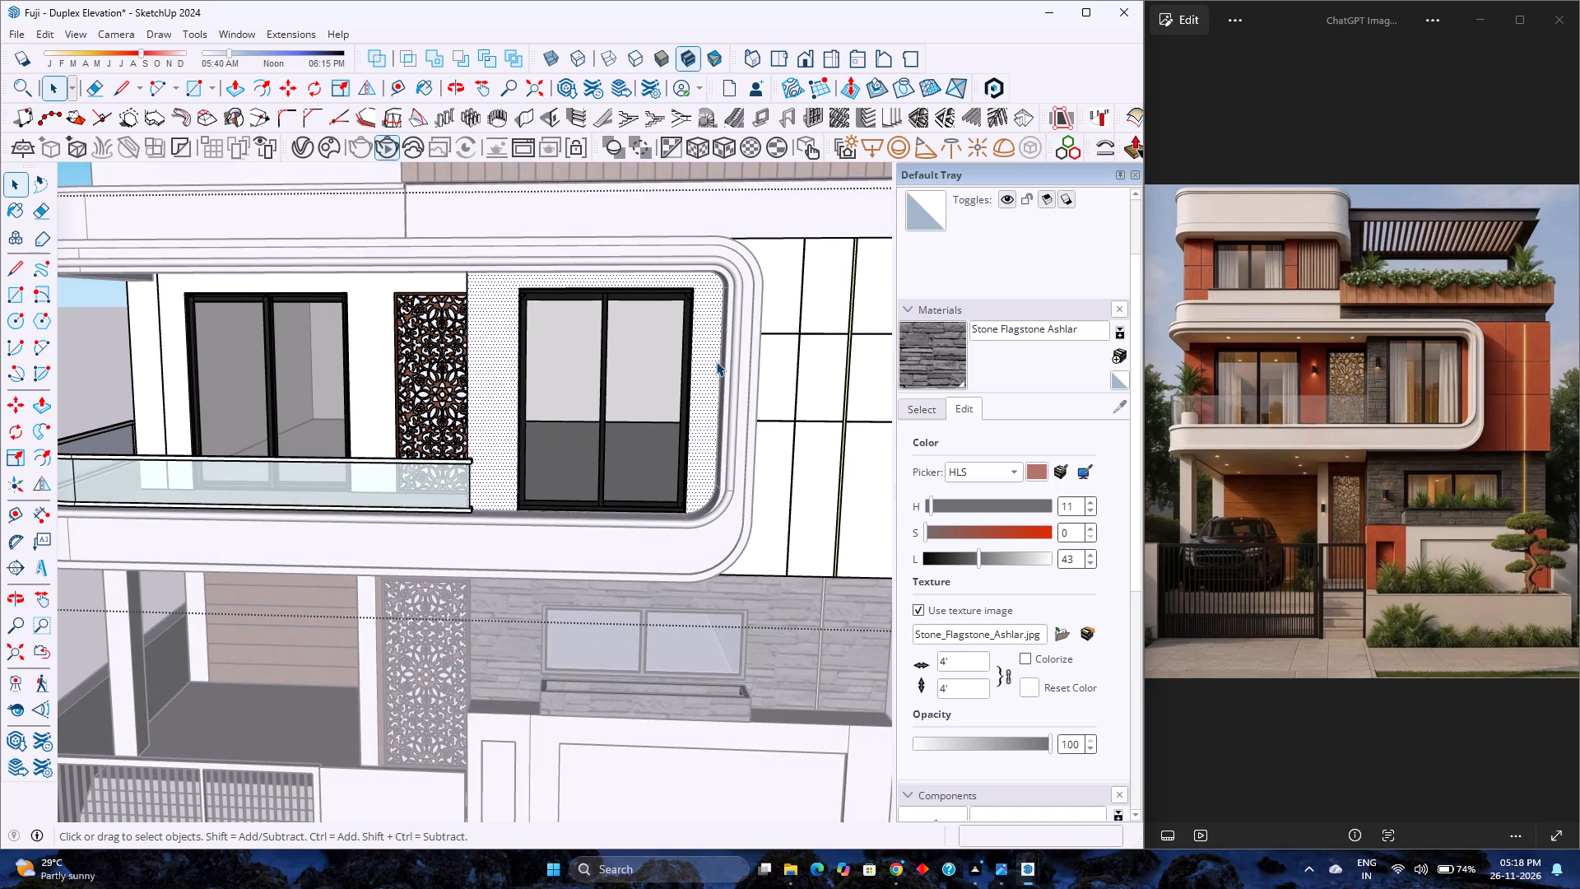
{"action": "scroll", "coordinate": [717, 361], "scroll_direction": "up", "scroll_amount": 5}
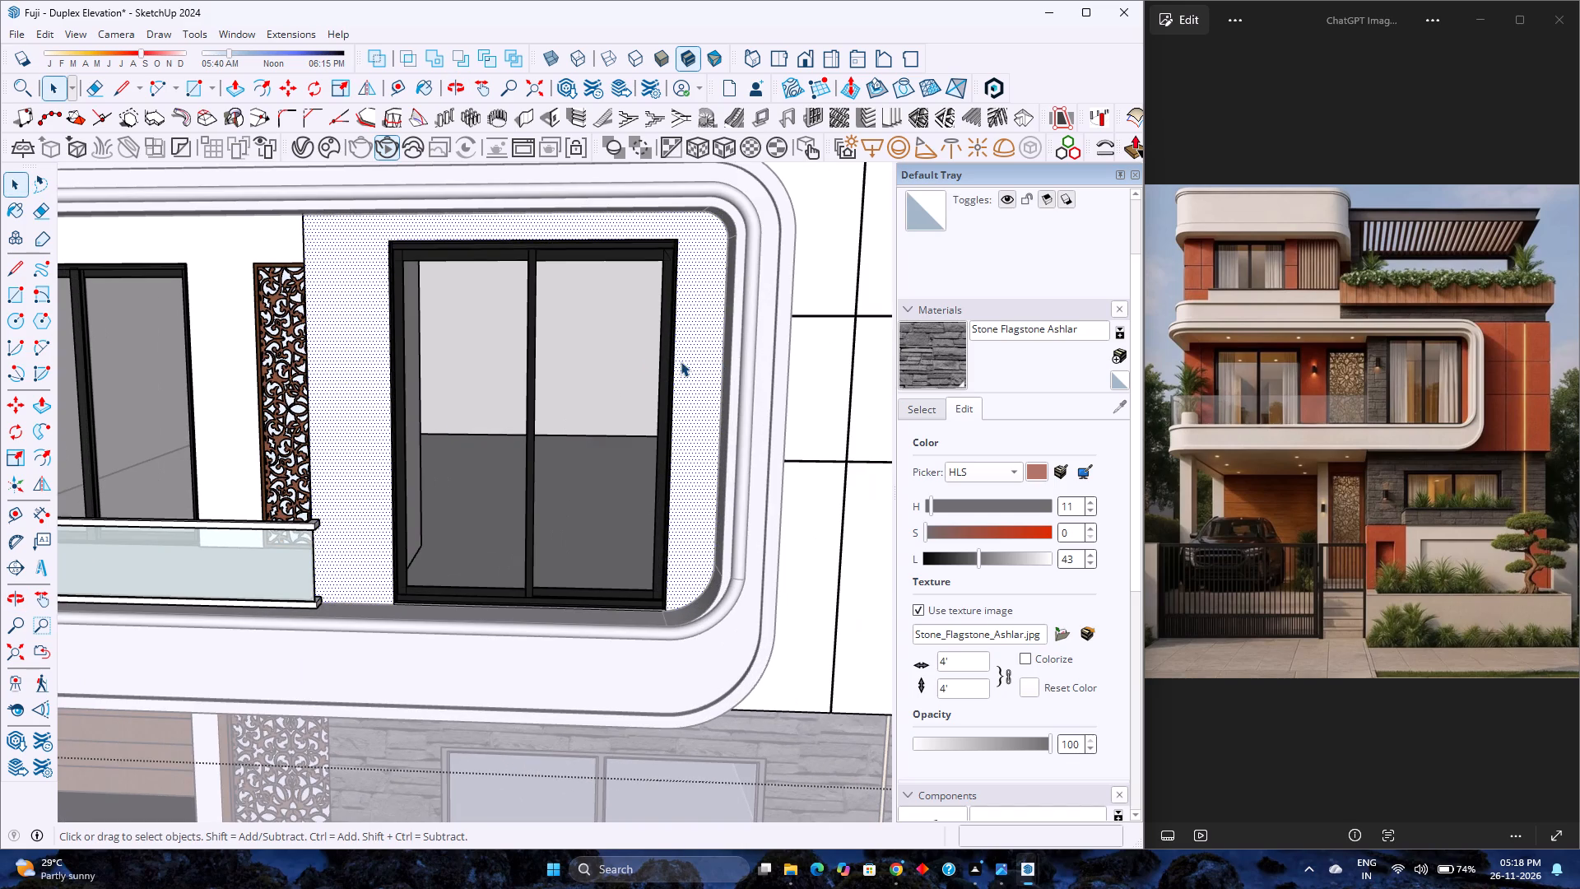
{"action": "scroll", "coordinate": [681, 361], "scroll_direction": "up", "scroll_amount": 2}
{"action": "middle_click_drag", "start_coordinate": [690, 348], "coordinate": [713, 676], "text": "shift"}
{"action": "middle_click_drag", "start_coordinate": [709, 586], "coordinate": [709, 536]}
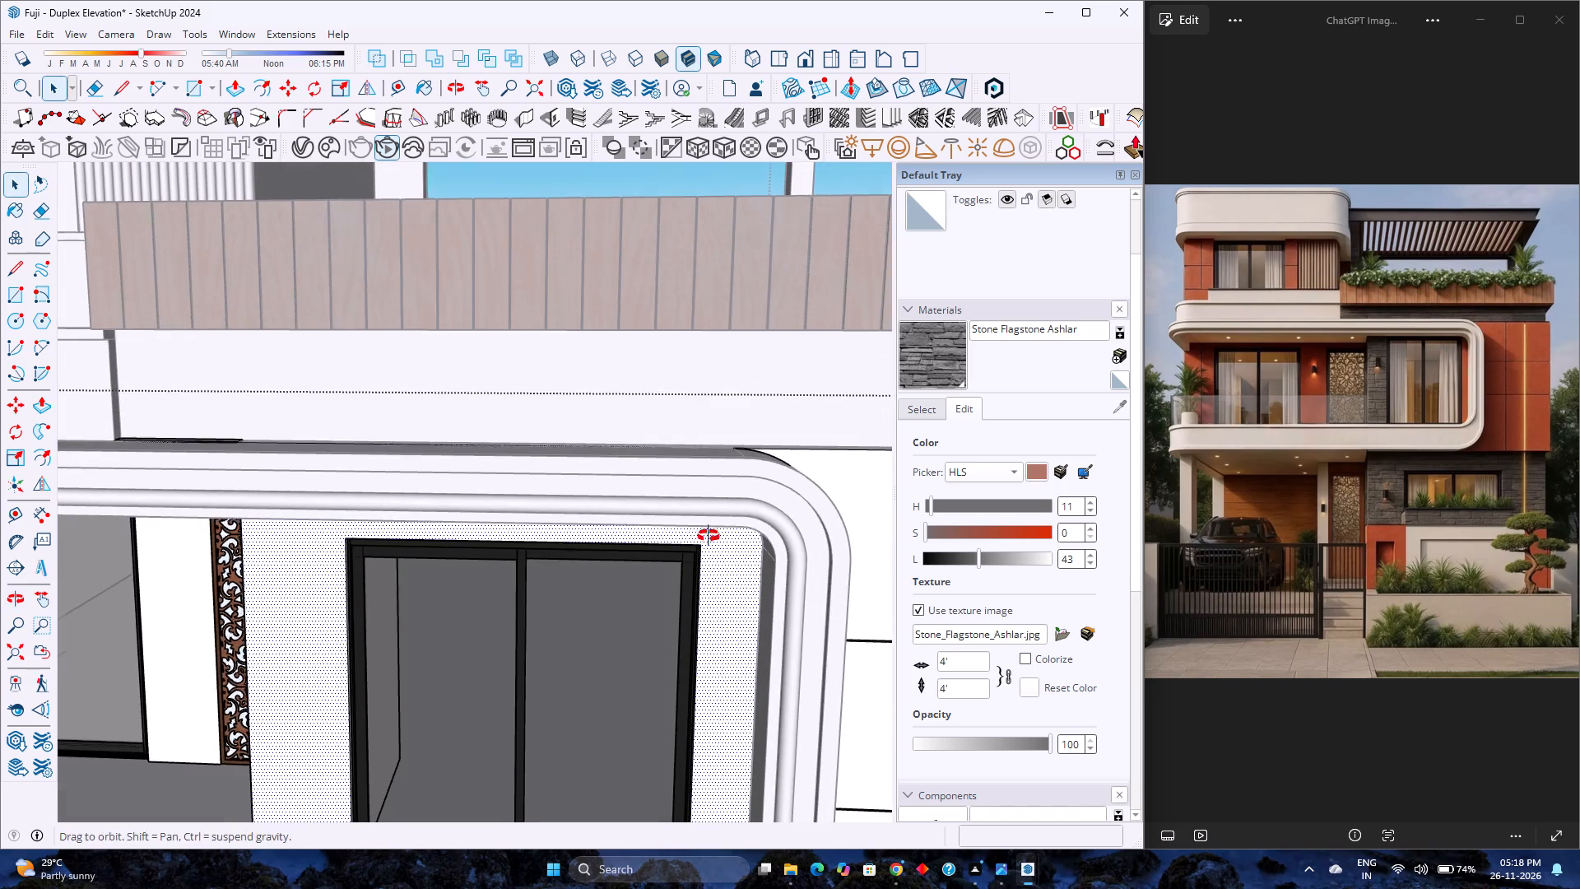
{"action": "middle_click_drag", "start_coordinate": [709, 536], "coordinate": [707, 505]}
{"action": "scroll", "coordinate": [709, 612], "scroll_direction": "up", "scroll_amount": 2}
{"action": "key", "text": "l"}
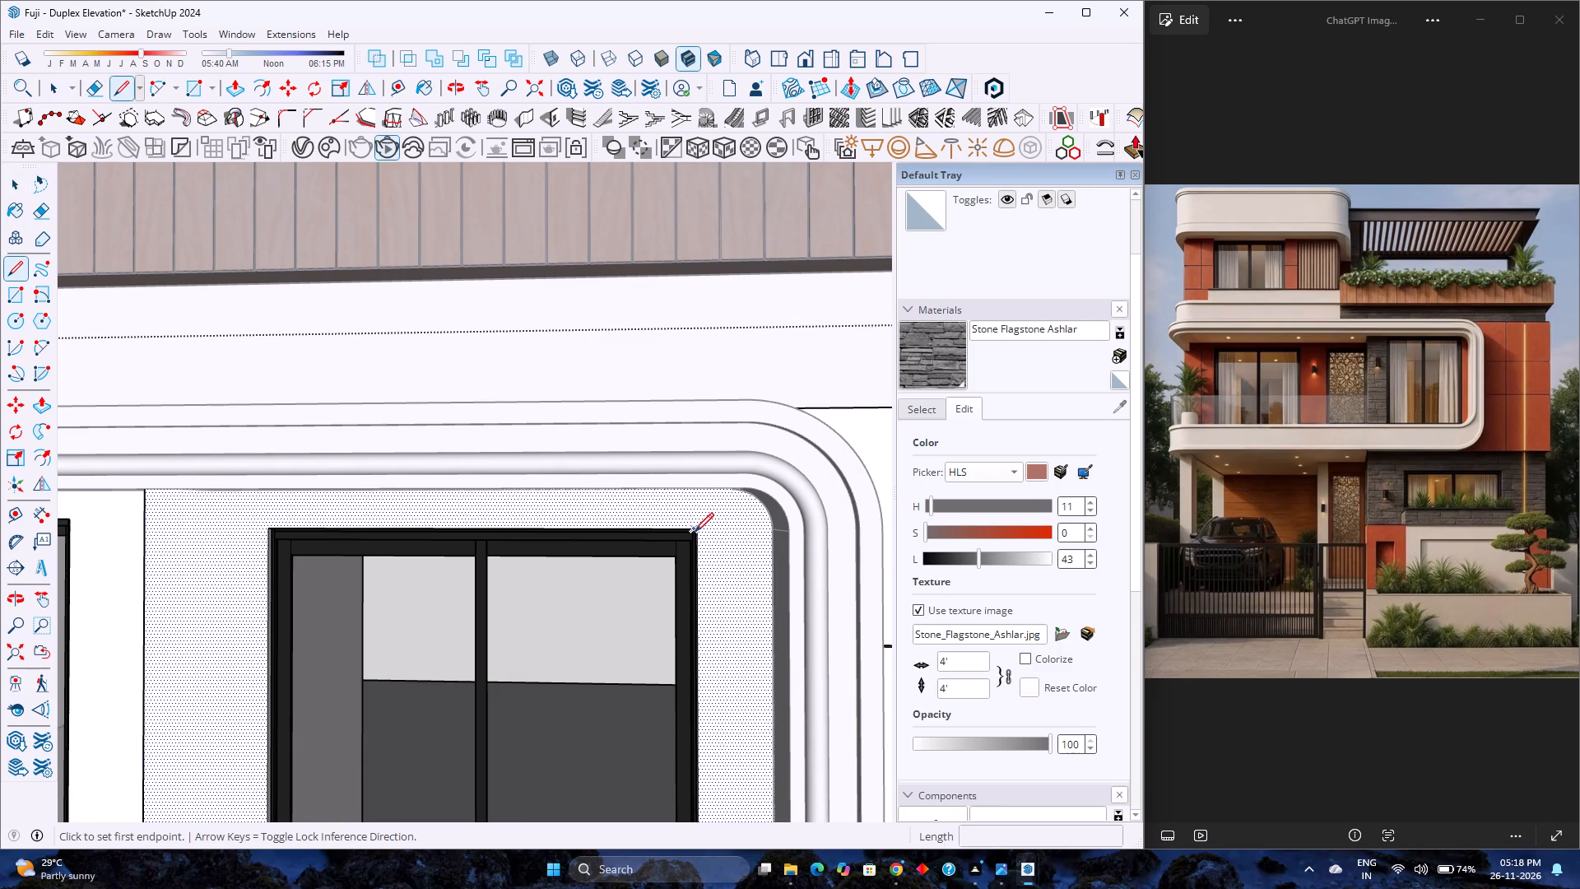
{"action": "left_click", "coordinate": [699, 528]}
{"action": "scroll", "coordinate": [704, 481], "scroll_direction": "down", "scroll_amount": 2}
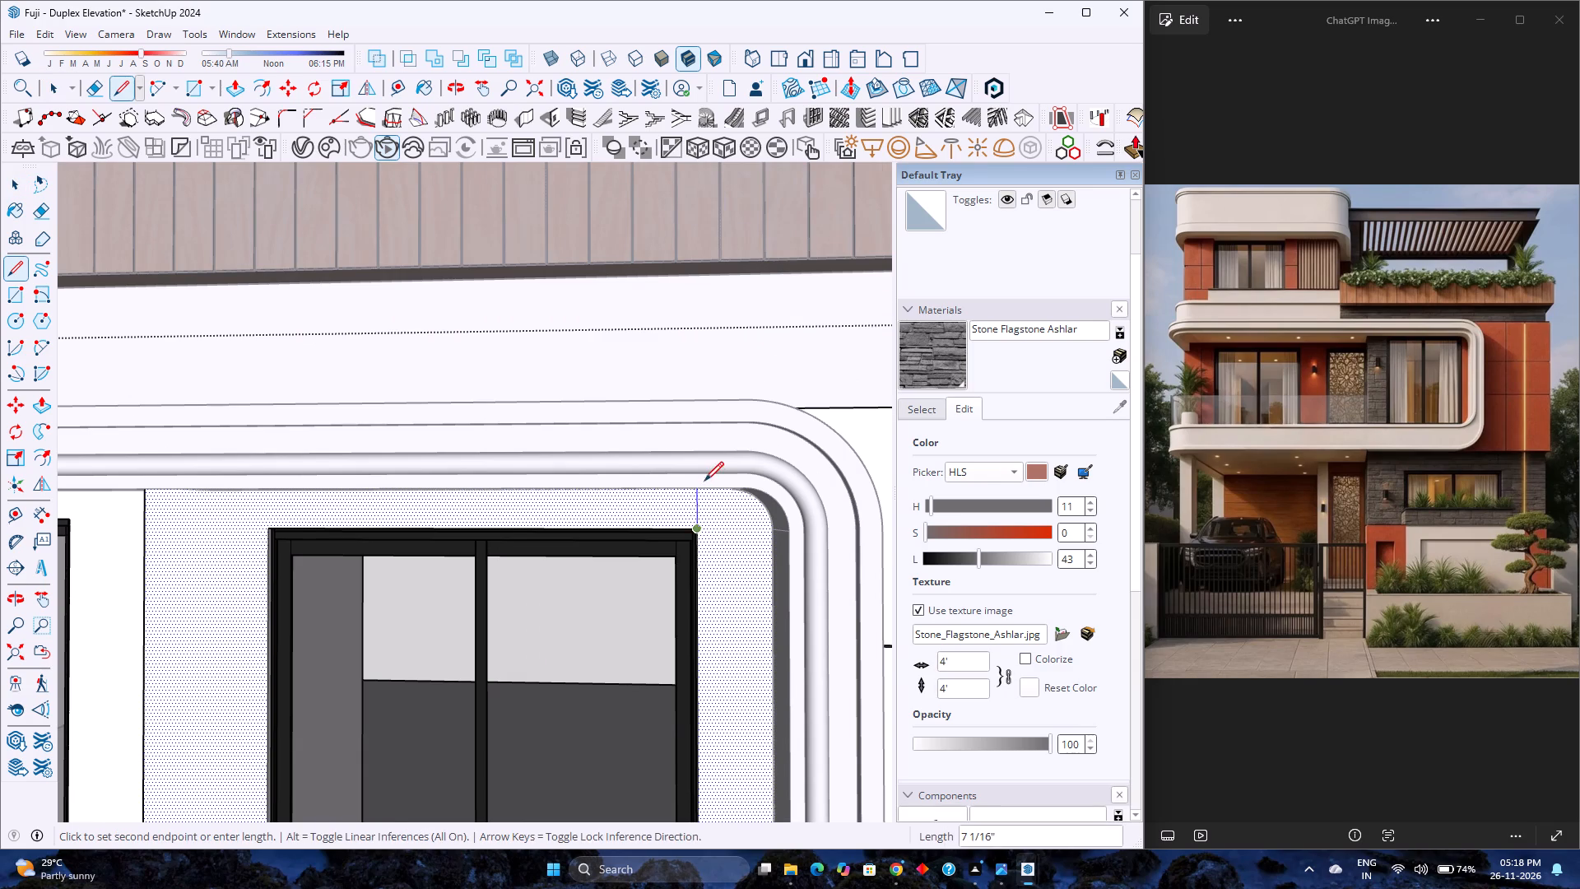
{"action": "scroll", "coordinate": [704, 481], "scroll_direction": "down", "scroll_amount": 1}
{"action": "middle_click_drag", "start_coordinate": [704, 481], "coordinate": [580, 757]}
{"action": "middle_click", "coordinate": [580, 757]}
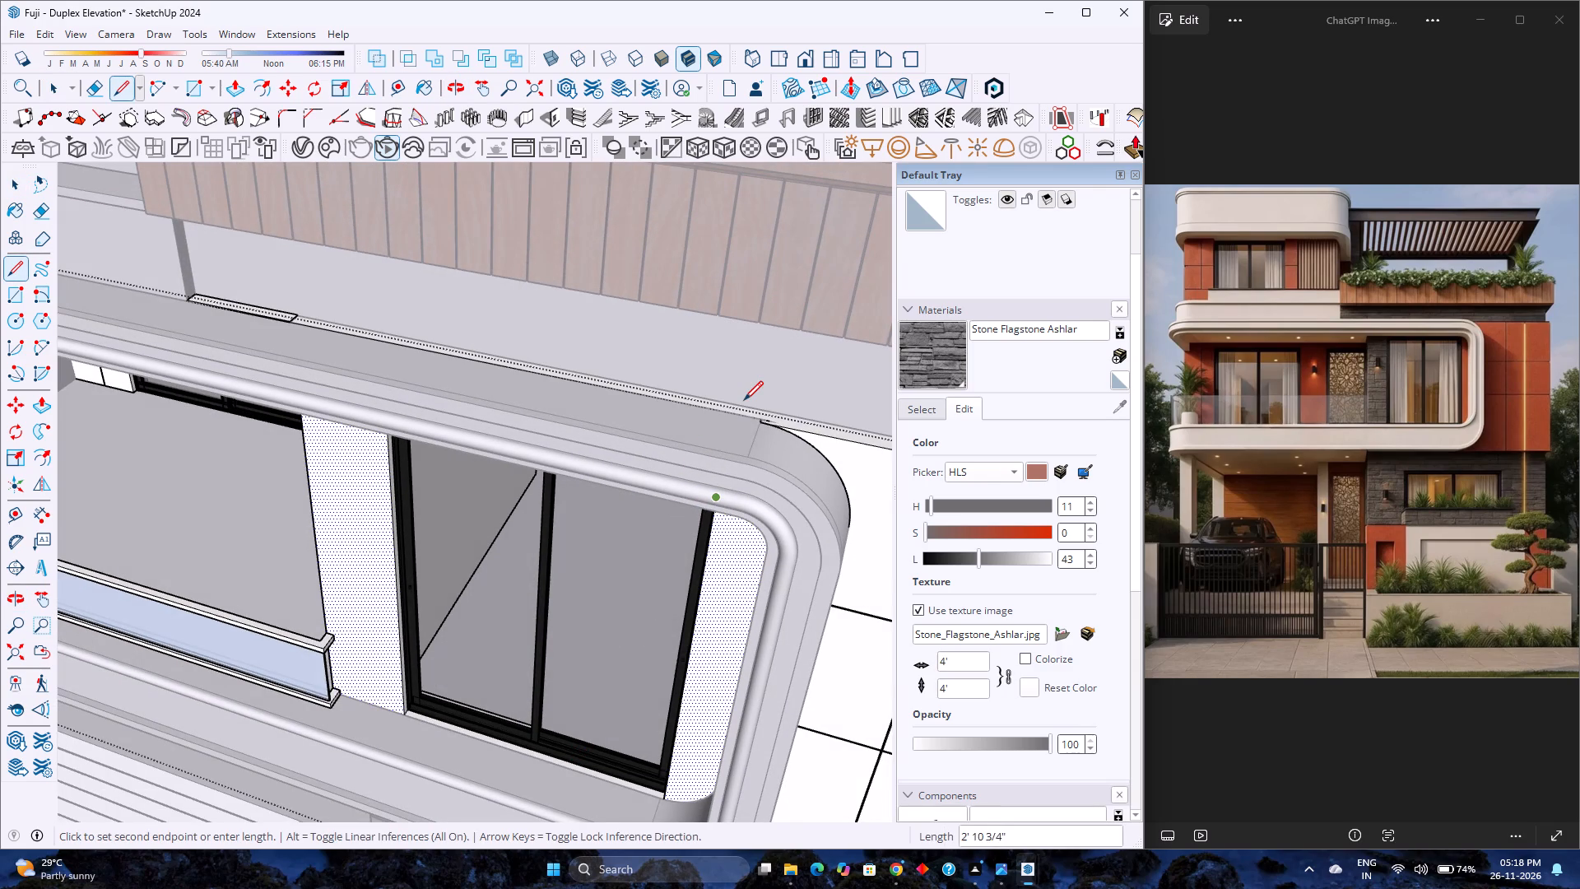
{"action": "key", "text": "Up"}
{"action": "left_click", "coordinate": [743, 412]}
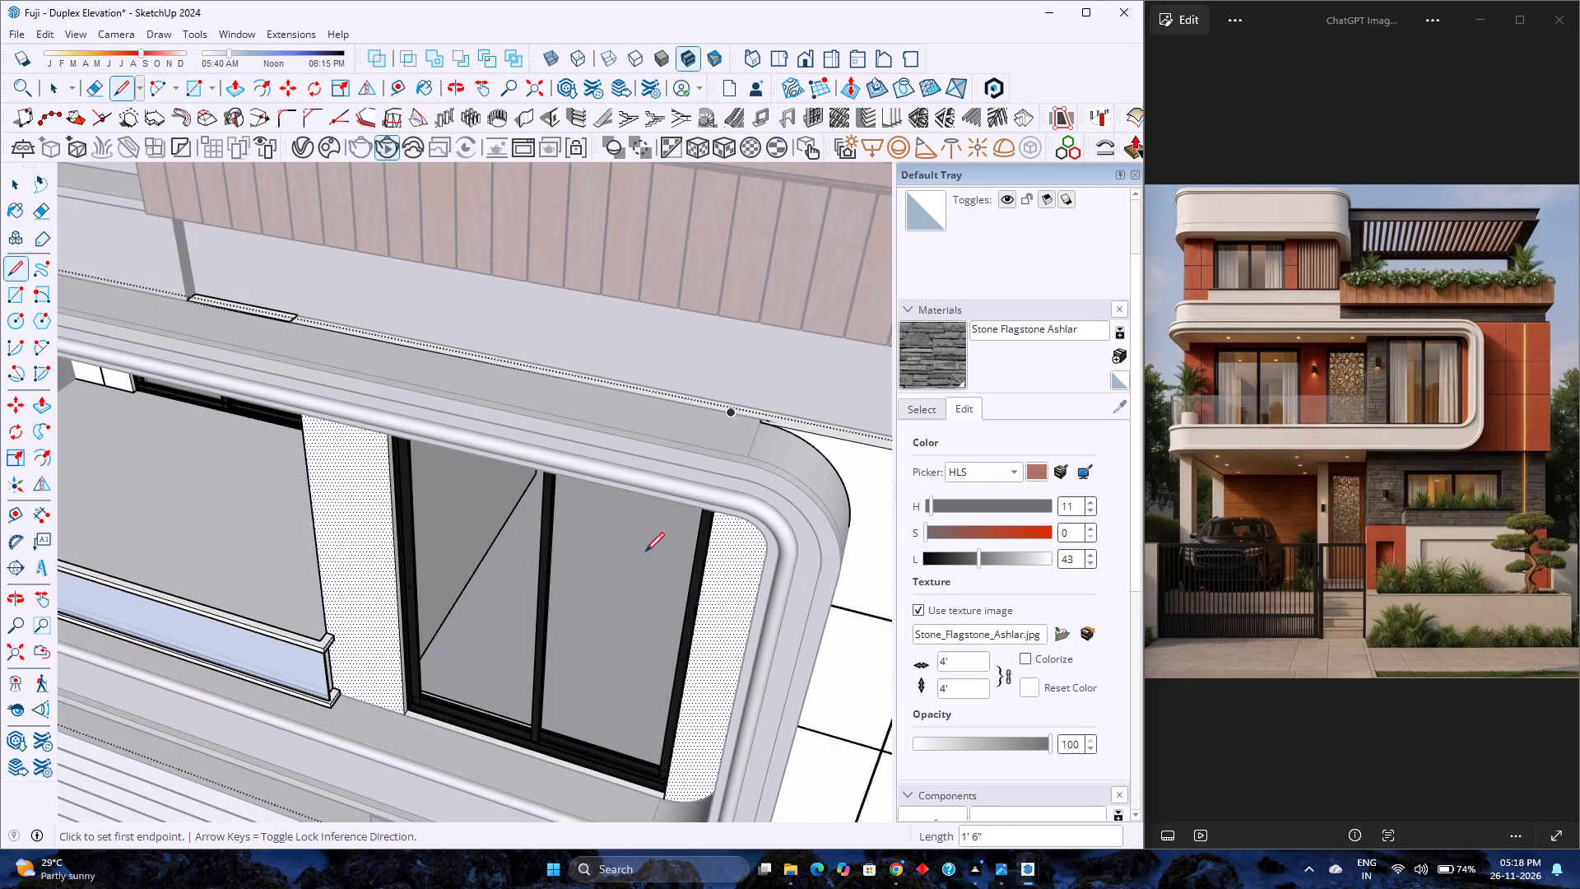
{"action": "middle_click_drag", "start_coordinate": [632, 575], "coordinate": [741, 389]}
{"action": "middle_click", "coordinate": [741, 389]}
{"action": "scroll", "coordinate": [731, 399], "scroll_direction": "down", "scroll_amount": 6}
{"action": "key", "text": "Escape"}
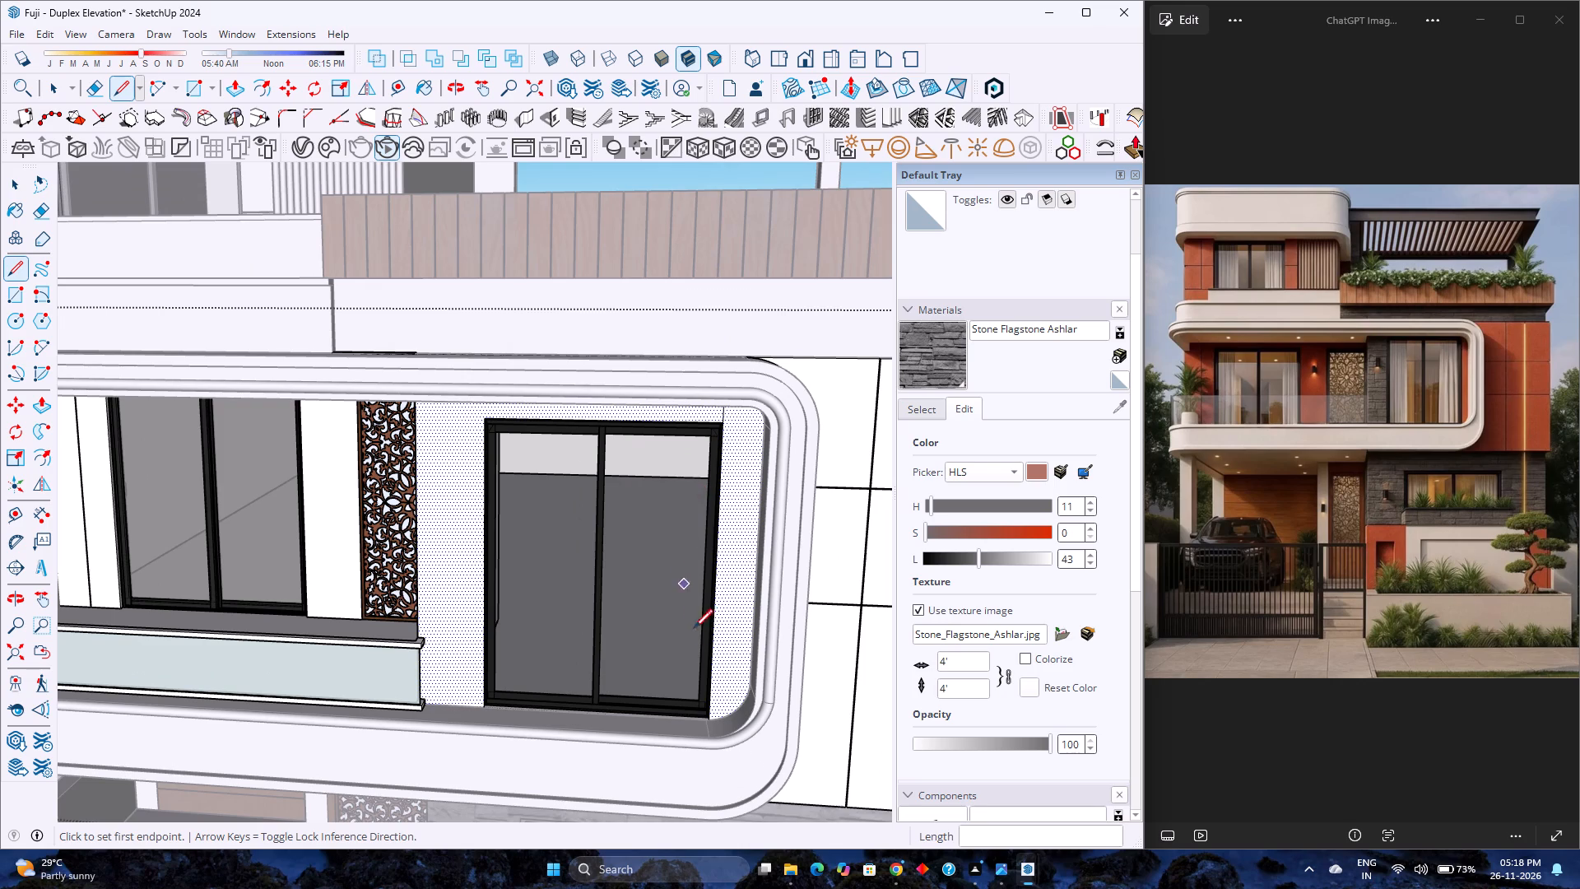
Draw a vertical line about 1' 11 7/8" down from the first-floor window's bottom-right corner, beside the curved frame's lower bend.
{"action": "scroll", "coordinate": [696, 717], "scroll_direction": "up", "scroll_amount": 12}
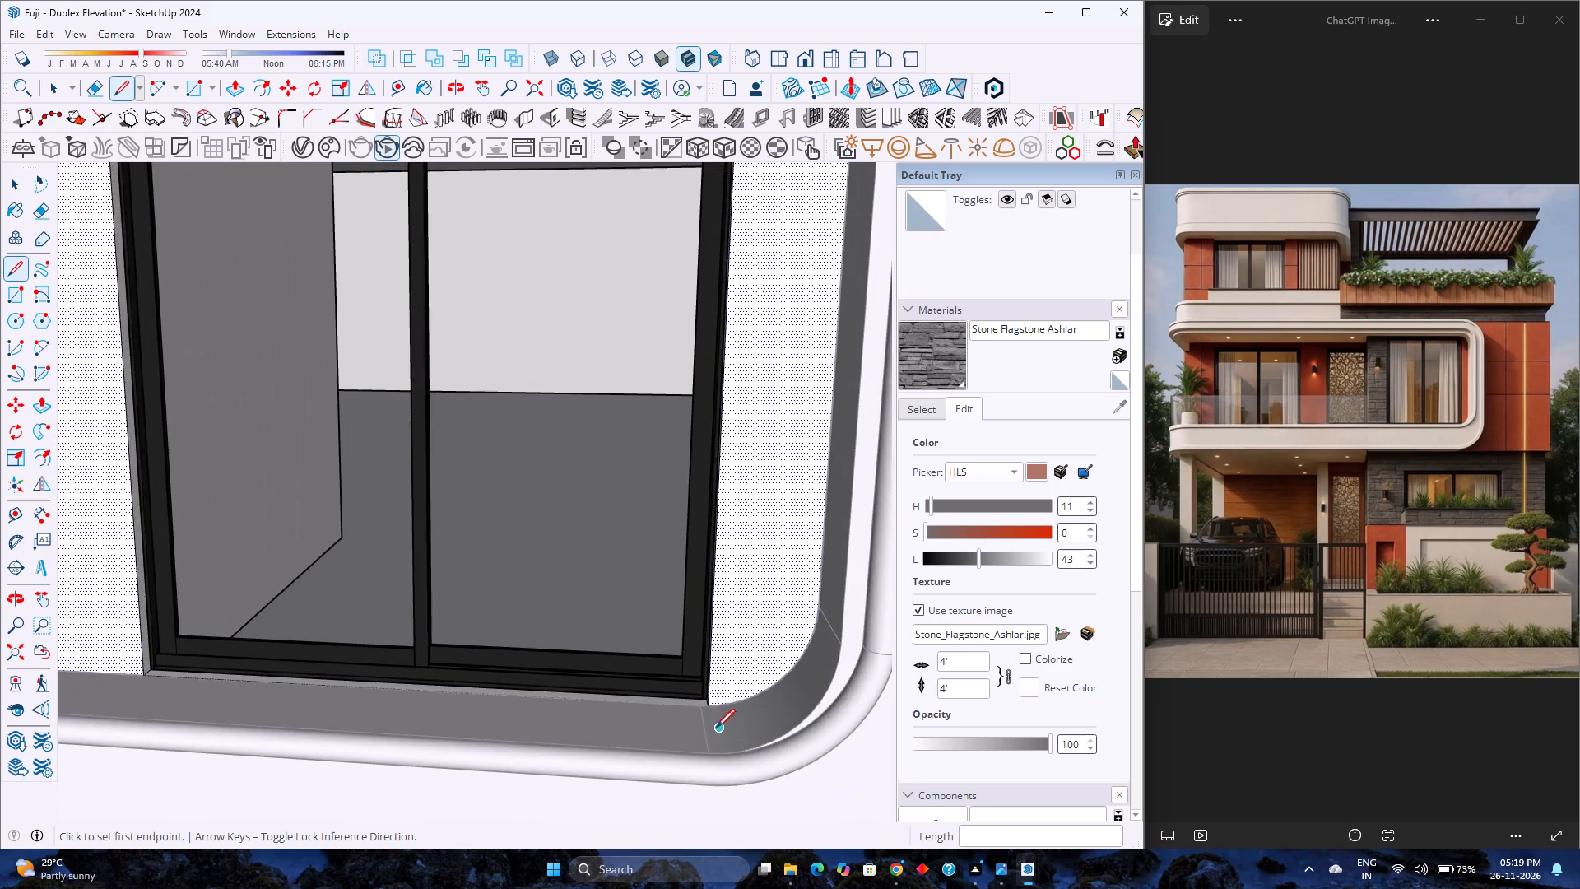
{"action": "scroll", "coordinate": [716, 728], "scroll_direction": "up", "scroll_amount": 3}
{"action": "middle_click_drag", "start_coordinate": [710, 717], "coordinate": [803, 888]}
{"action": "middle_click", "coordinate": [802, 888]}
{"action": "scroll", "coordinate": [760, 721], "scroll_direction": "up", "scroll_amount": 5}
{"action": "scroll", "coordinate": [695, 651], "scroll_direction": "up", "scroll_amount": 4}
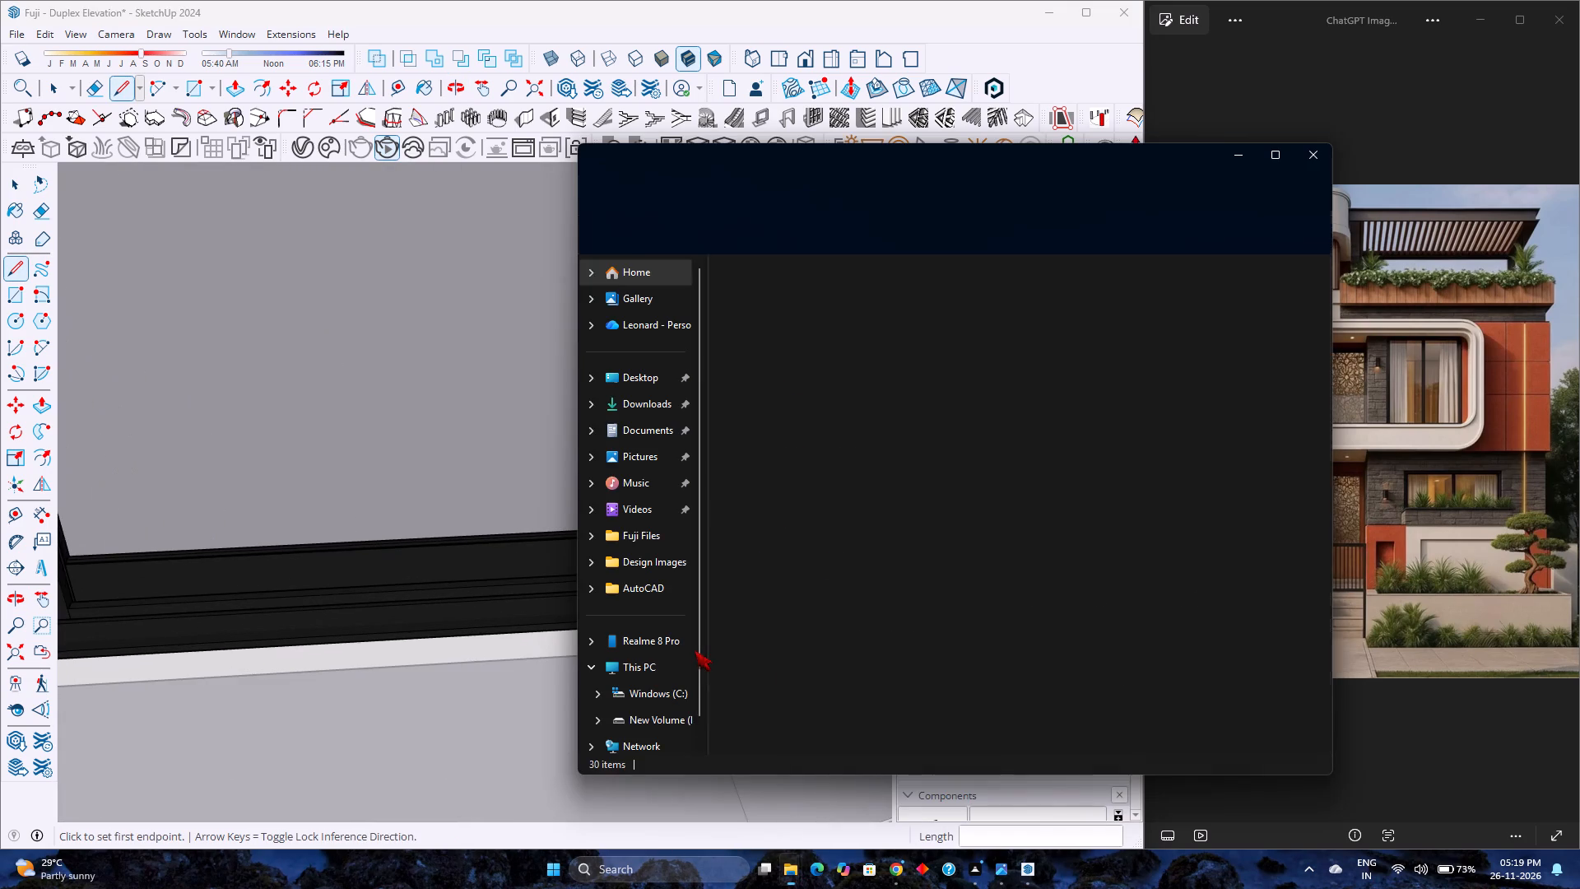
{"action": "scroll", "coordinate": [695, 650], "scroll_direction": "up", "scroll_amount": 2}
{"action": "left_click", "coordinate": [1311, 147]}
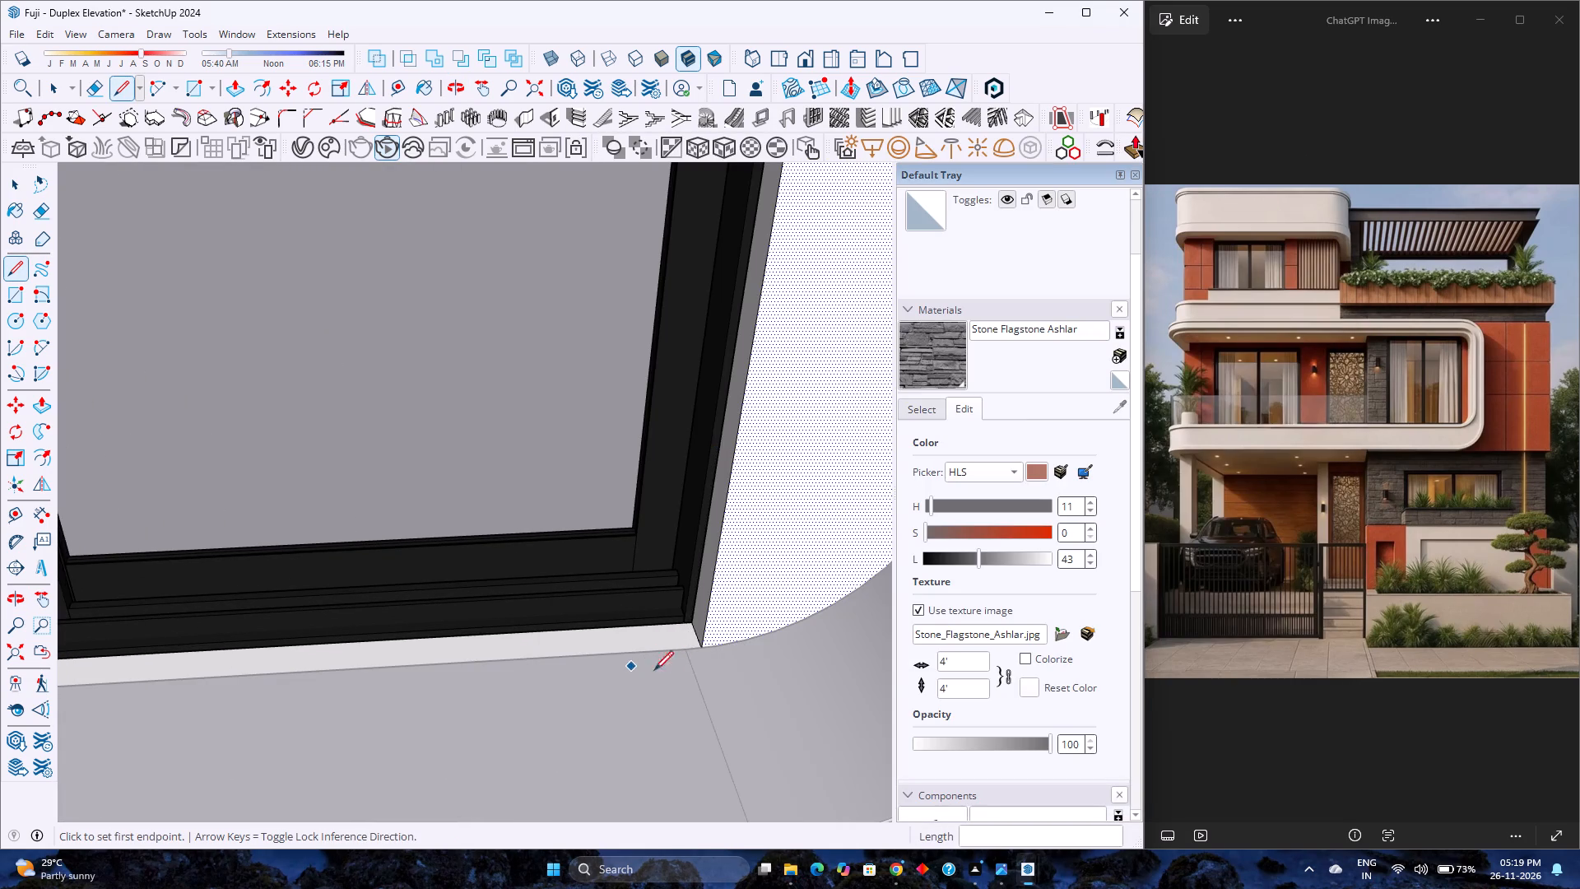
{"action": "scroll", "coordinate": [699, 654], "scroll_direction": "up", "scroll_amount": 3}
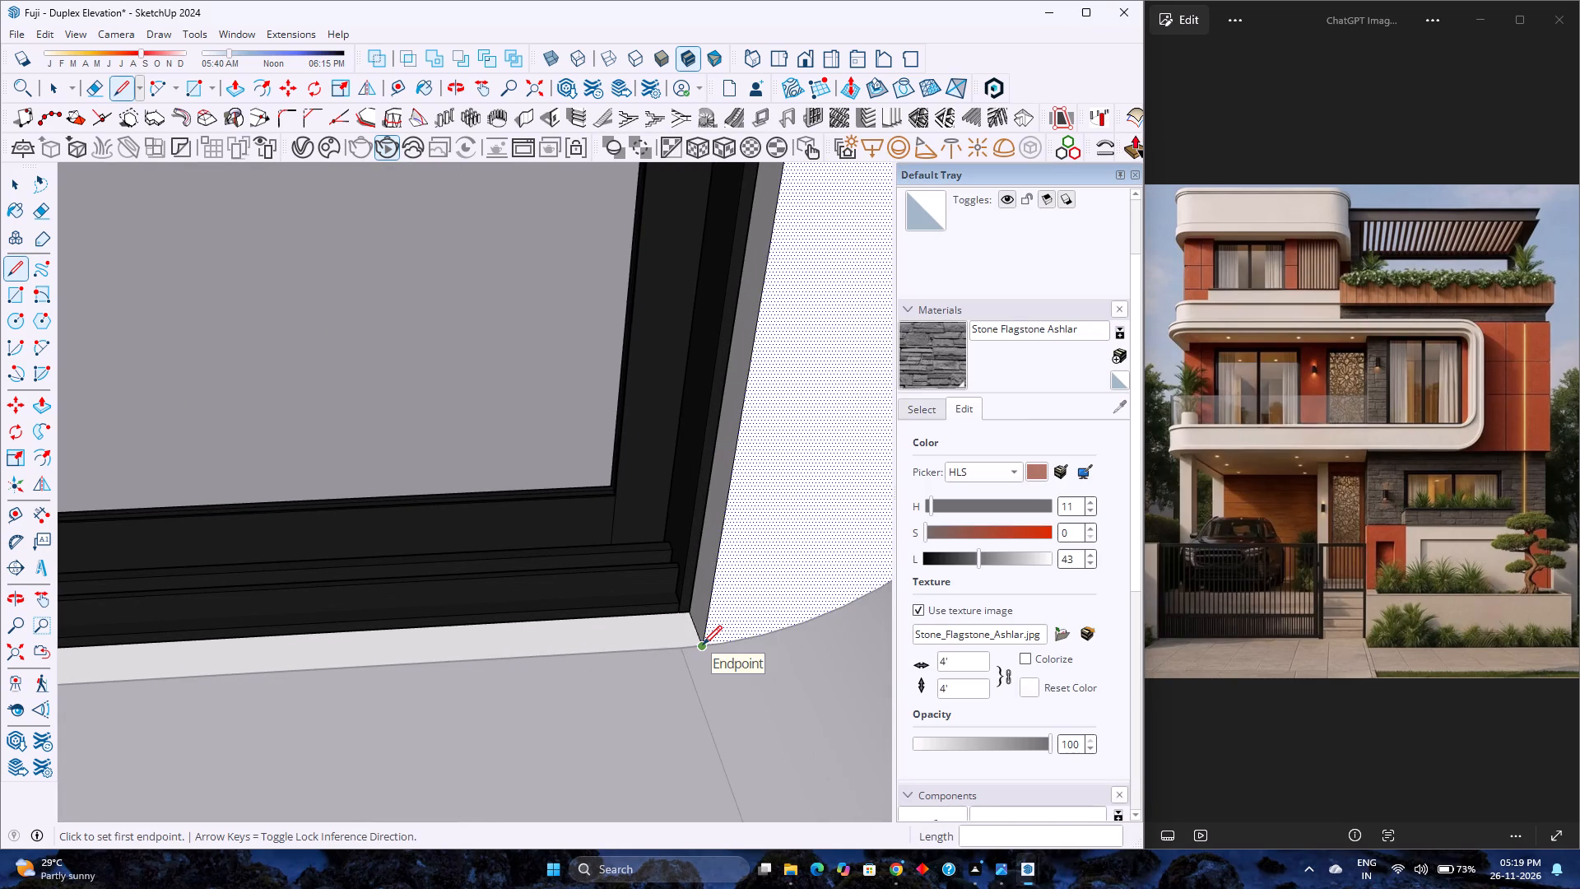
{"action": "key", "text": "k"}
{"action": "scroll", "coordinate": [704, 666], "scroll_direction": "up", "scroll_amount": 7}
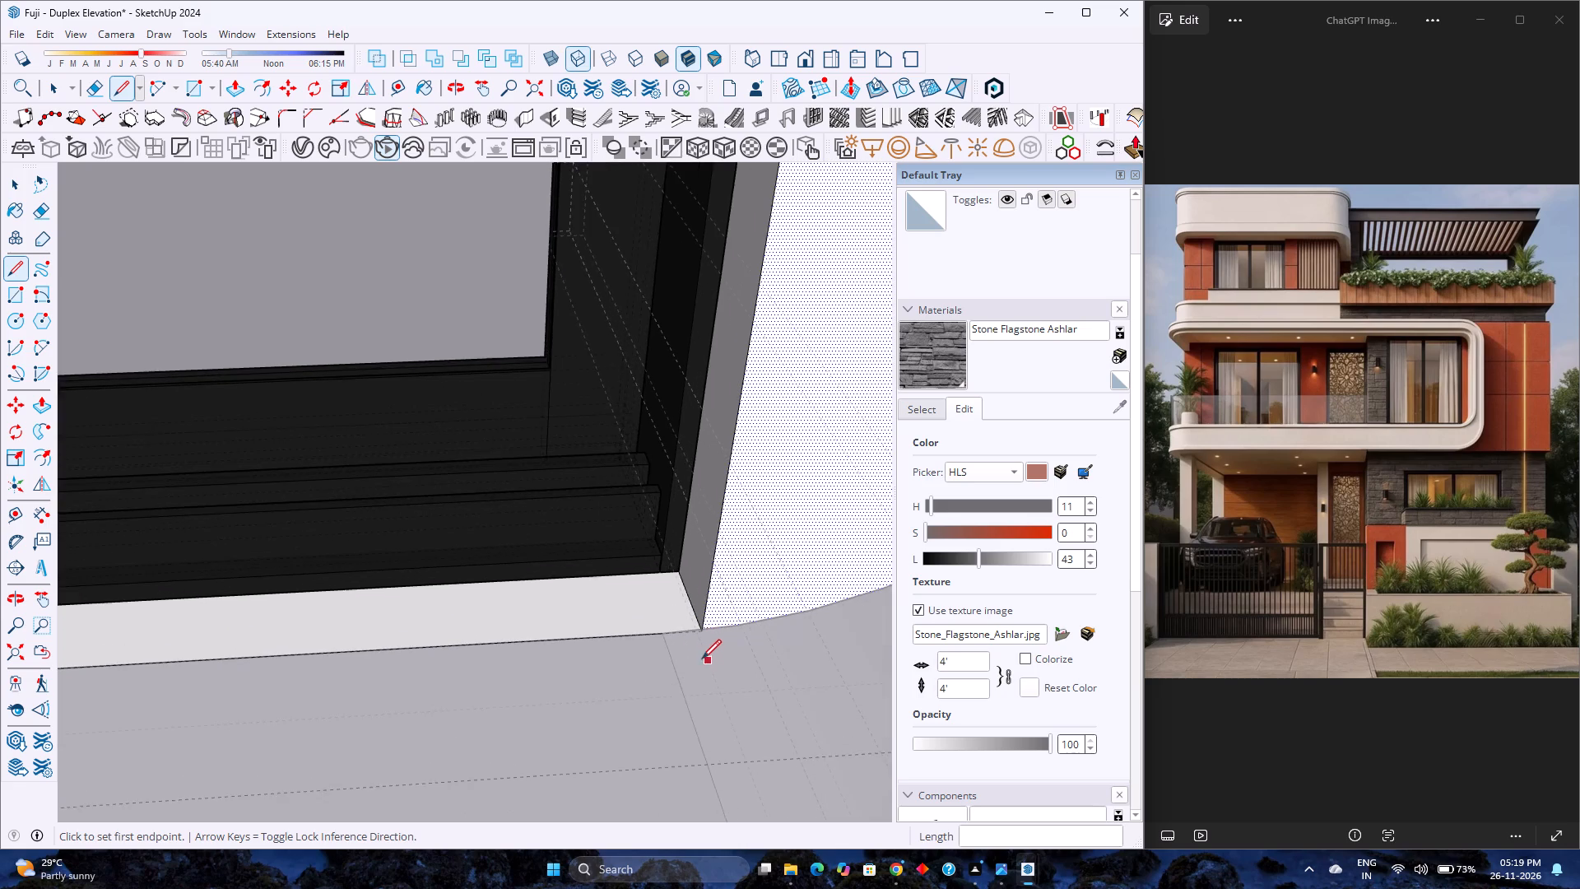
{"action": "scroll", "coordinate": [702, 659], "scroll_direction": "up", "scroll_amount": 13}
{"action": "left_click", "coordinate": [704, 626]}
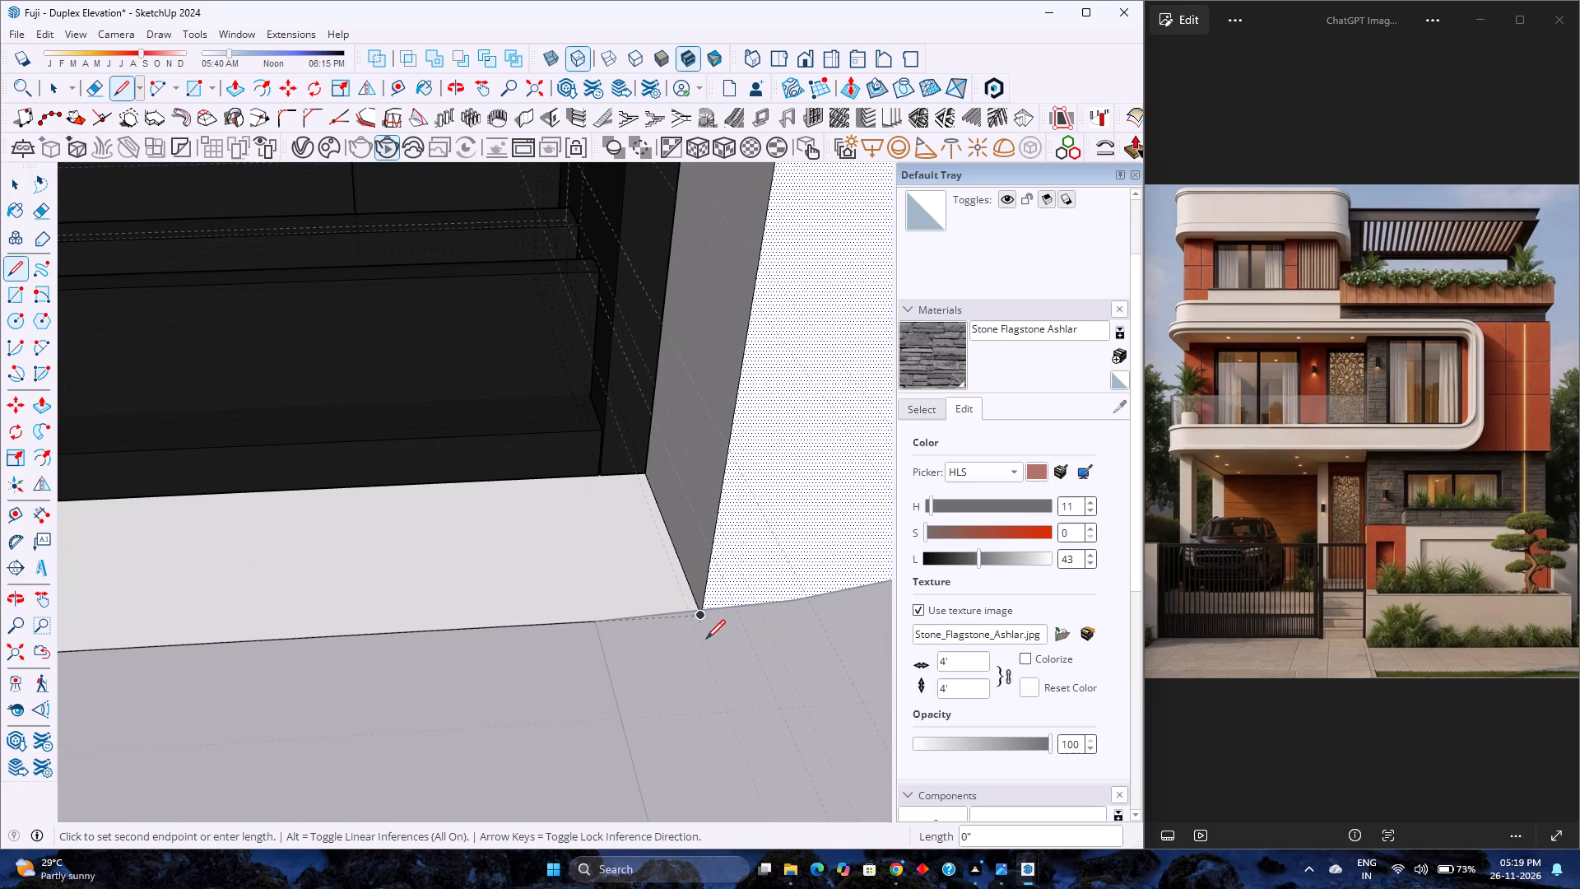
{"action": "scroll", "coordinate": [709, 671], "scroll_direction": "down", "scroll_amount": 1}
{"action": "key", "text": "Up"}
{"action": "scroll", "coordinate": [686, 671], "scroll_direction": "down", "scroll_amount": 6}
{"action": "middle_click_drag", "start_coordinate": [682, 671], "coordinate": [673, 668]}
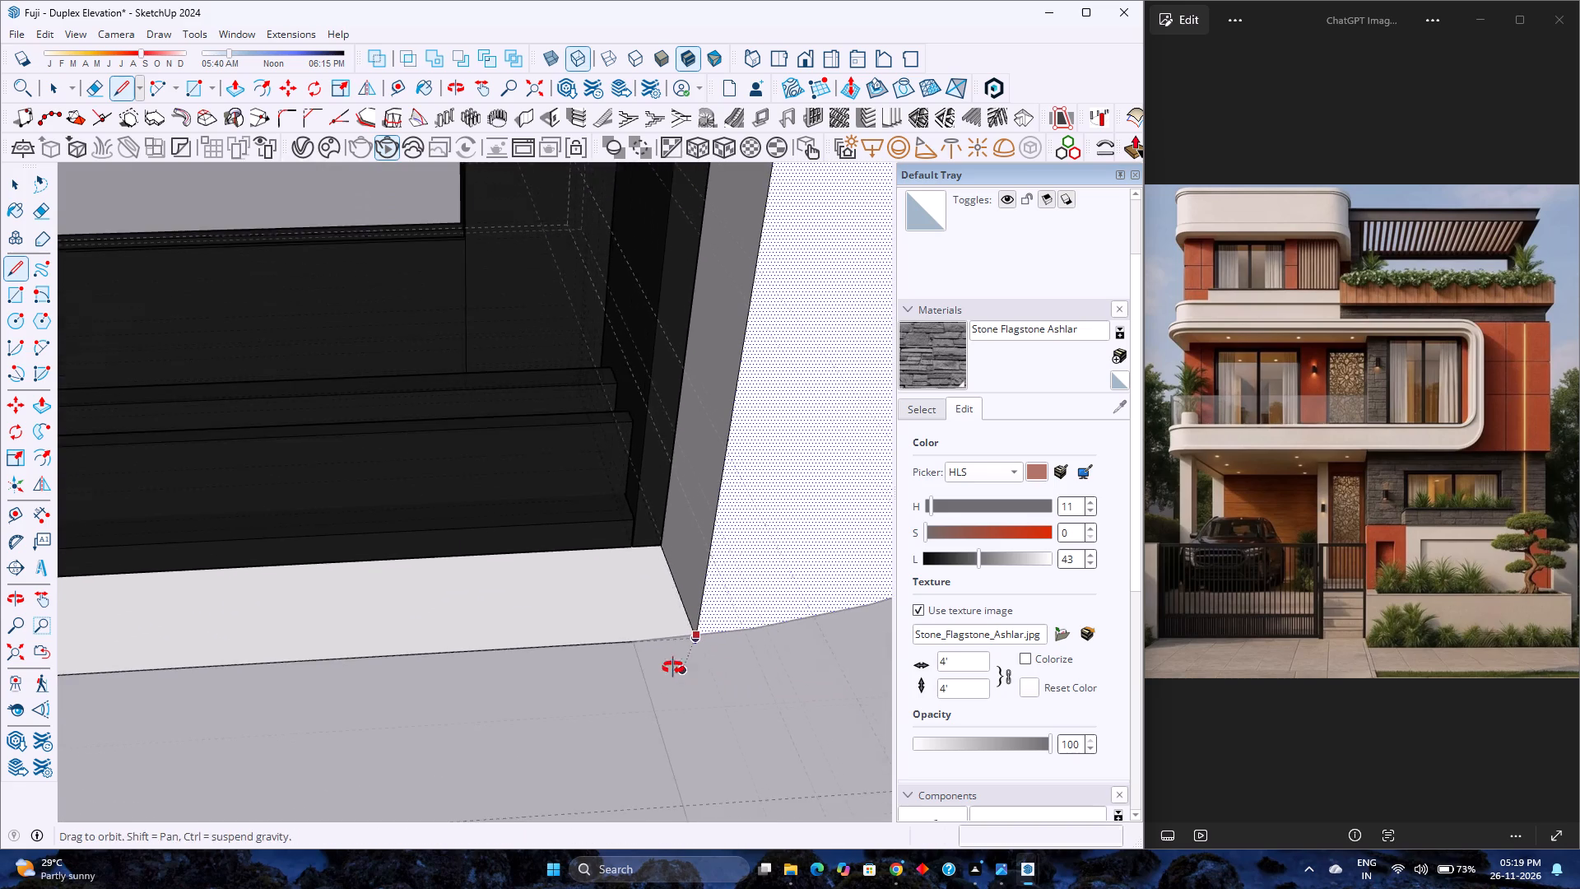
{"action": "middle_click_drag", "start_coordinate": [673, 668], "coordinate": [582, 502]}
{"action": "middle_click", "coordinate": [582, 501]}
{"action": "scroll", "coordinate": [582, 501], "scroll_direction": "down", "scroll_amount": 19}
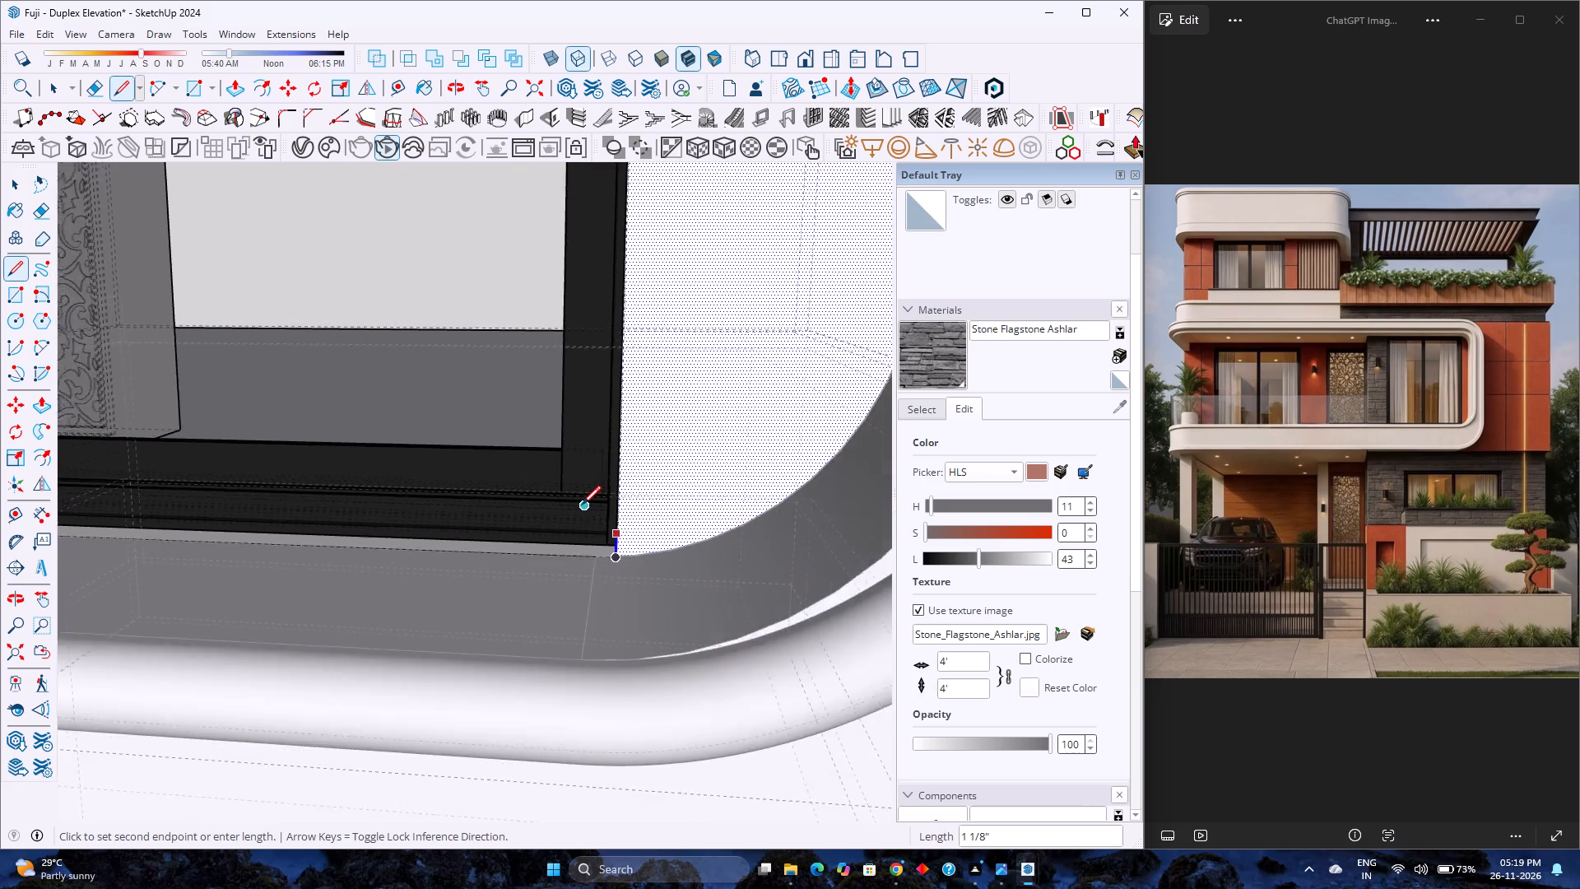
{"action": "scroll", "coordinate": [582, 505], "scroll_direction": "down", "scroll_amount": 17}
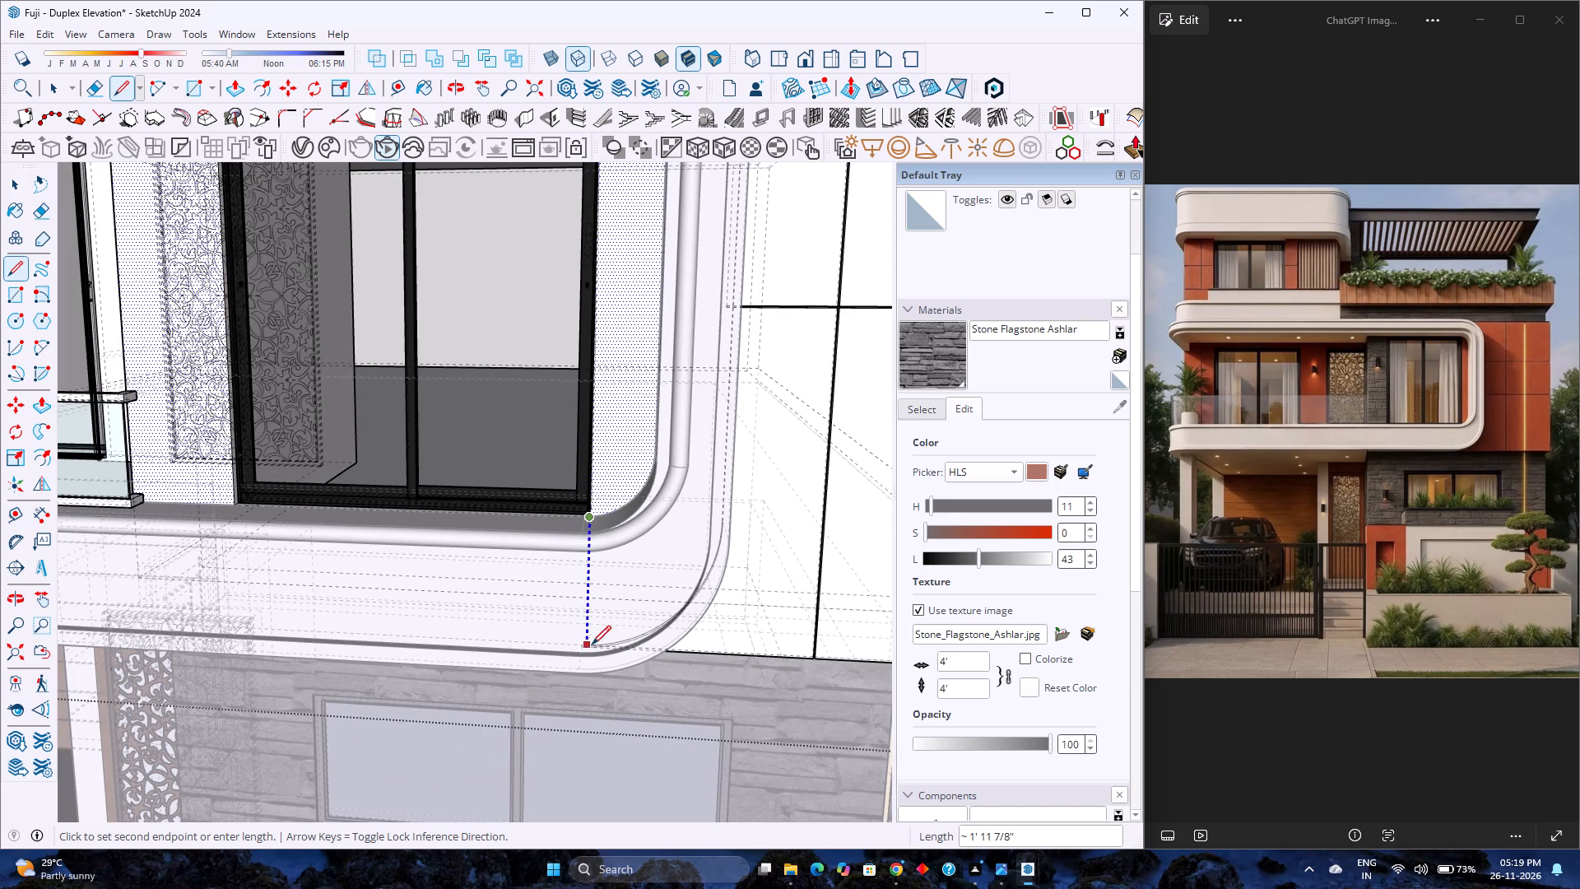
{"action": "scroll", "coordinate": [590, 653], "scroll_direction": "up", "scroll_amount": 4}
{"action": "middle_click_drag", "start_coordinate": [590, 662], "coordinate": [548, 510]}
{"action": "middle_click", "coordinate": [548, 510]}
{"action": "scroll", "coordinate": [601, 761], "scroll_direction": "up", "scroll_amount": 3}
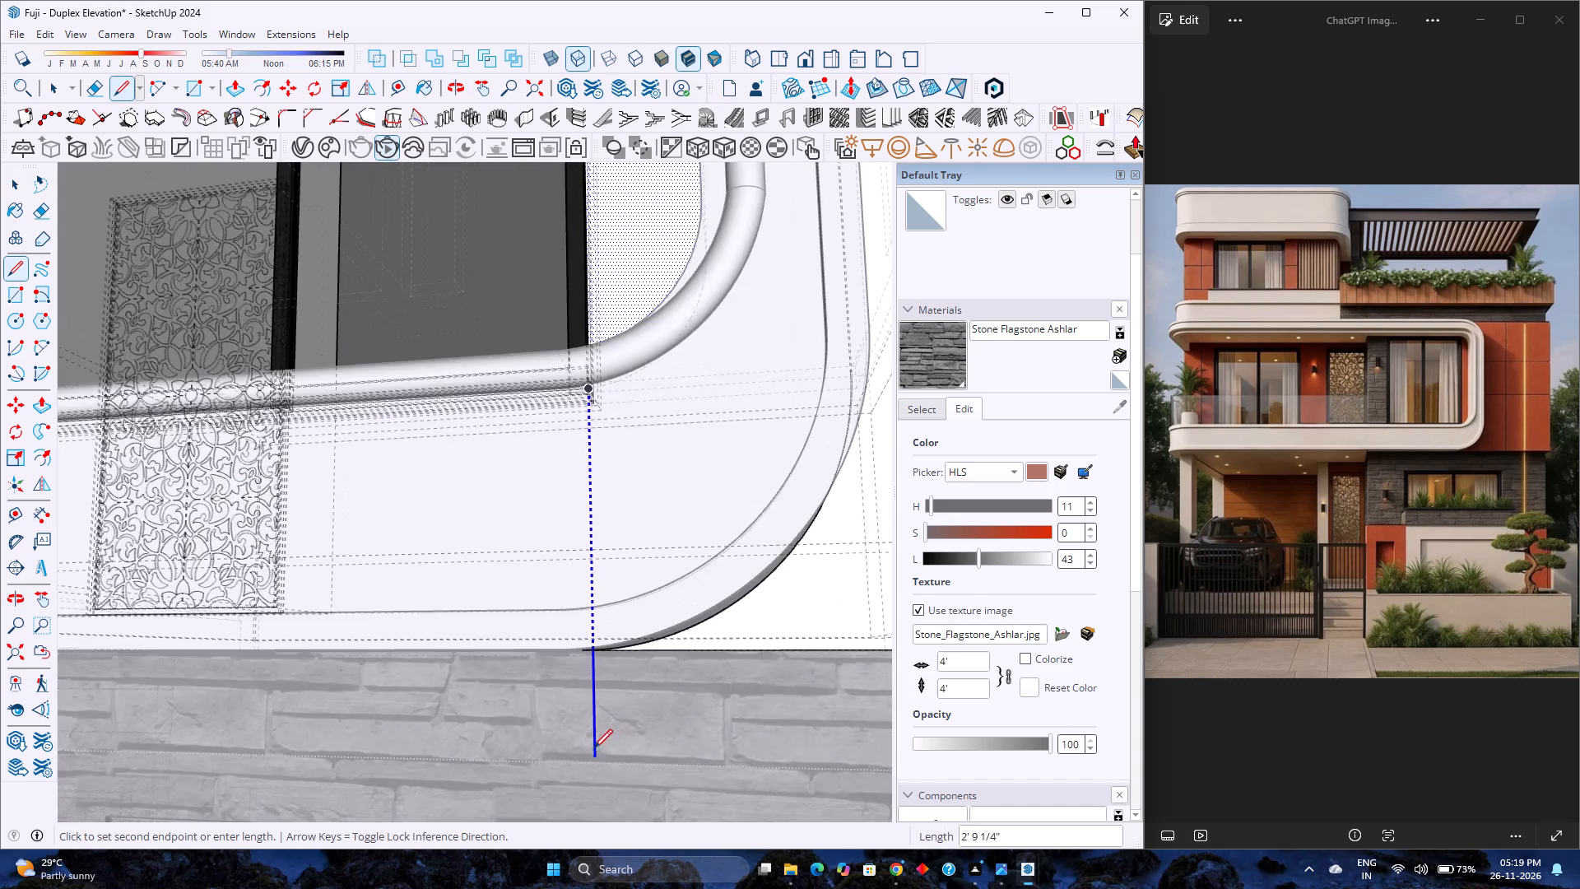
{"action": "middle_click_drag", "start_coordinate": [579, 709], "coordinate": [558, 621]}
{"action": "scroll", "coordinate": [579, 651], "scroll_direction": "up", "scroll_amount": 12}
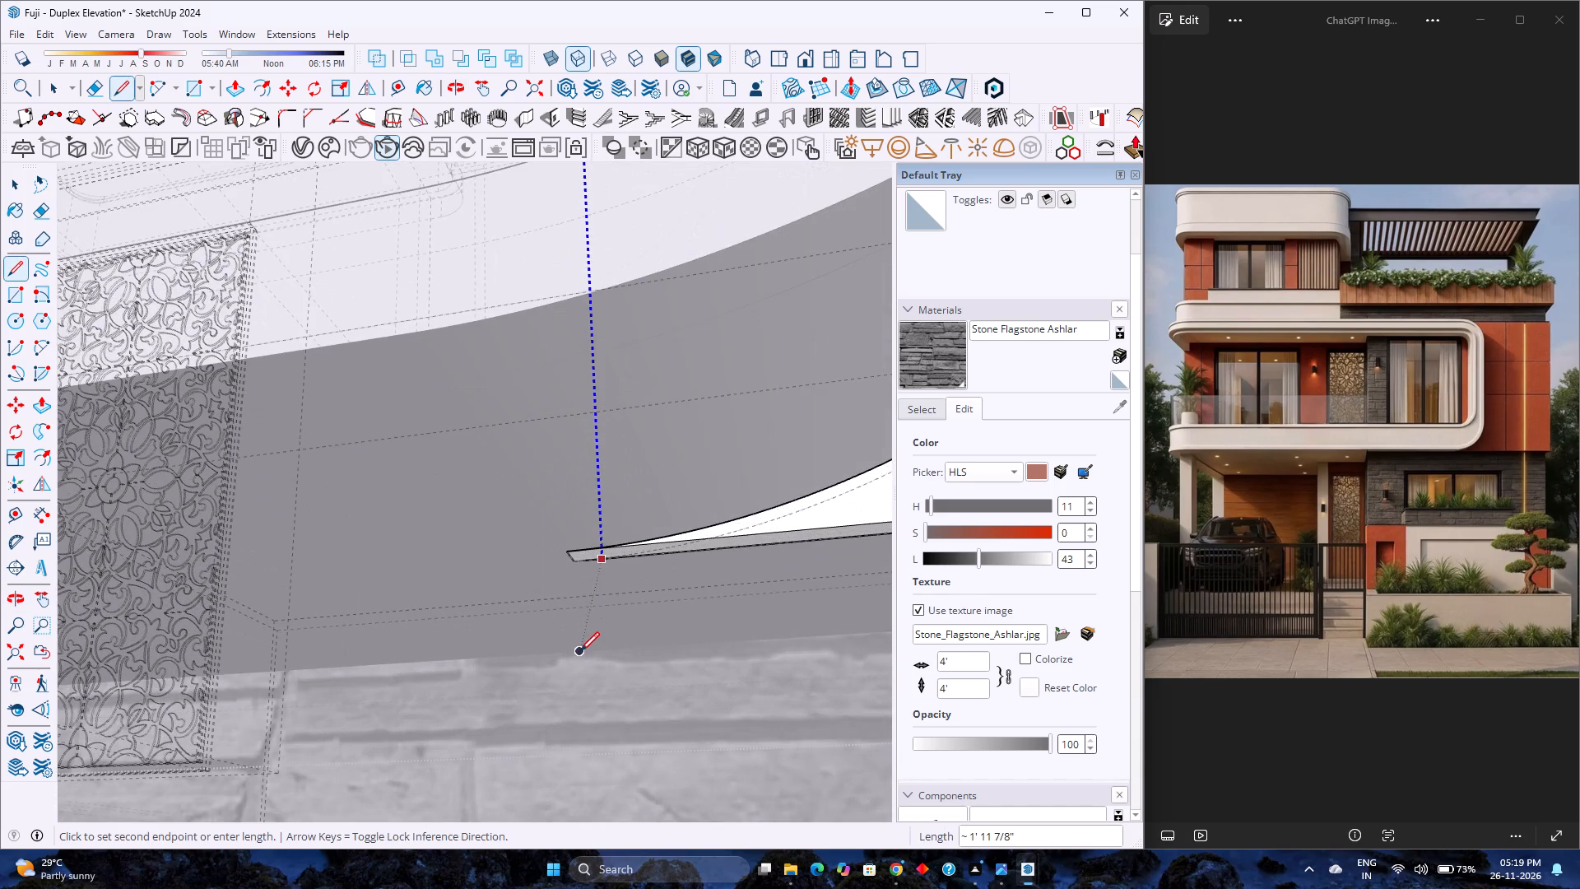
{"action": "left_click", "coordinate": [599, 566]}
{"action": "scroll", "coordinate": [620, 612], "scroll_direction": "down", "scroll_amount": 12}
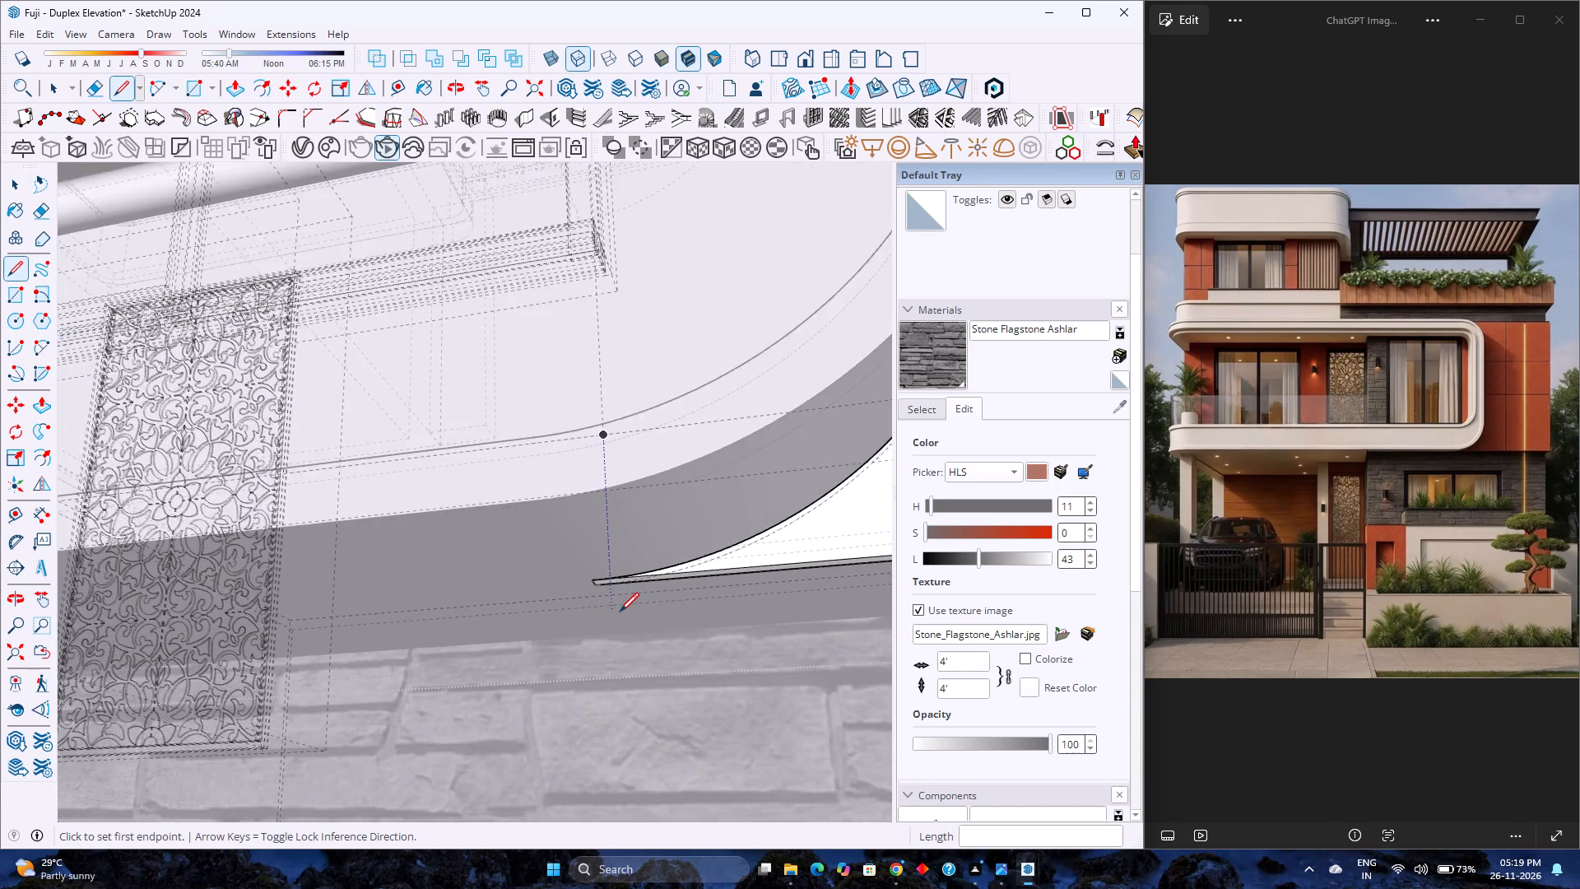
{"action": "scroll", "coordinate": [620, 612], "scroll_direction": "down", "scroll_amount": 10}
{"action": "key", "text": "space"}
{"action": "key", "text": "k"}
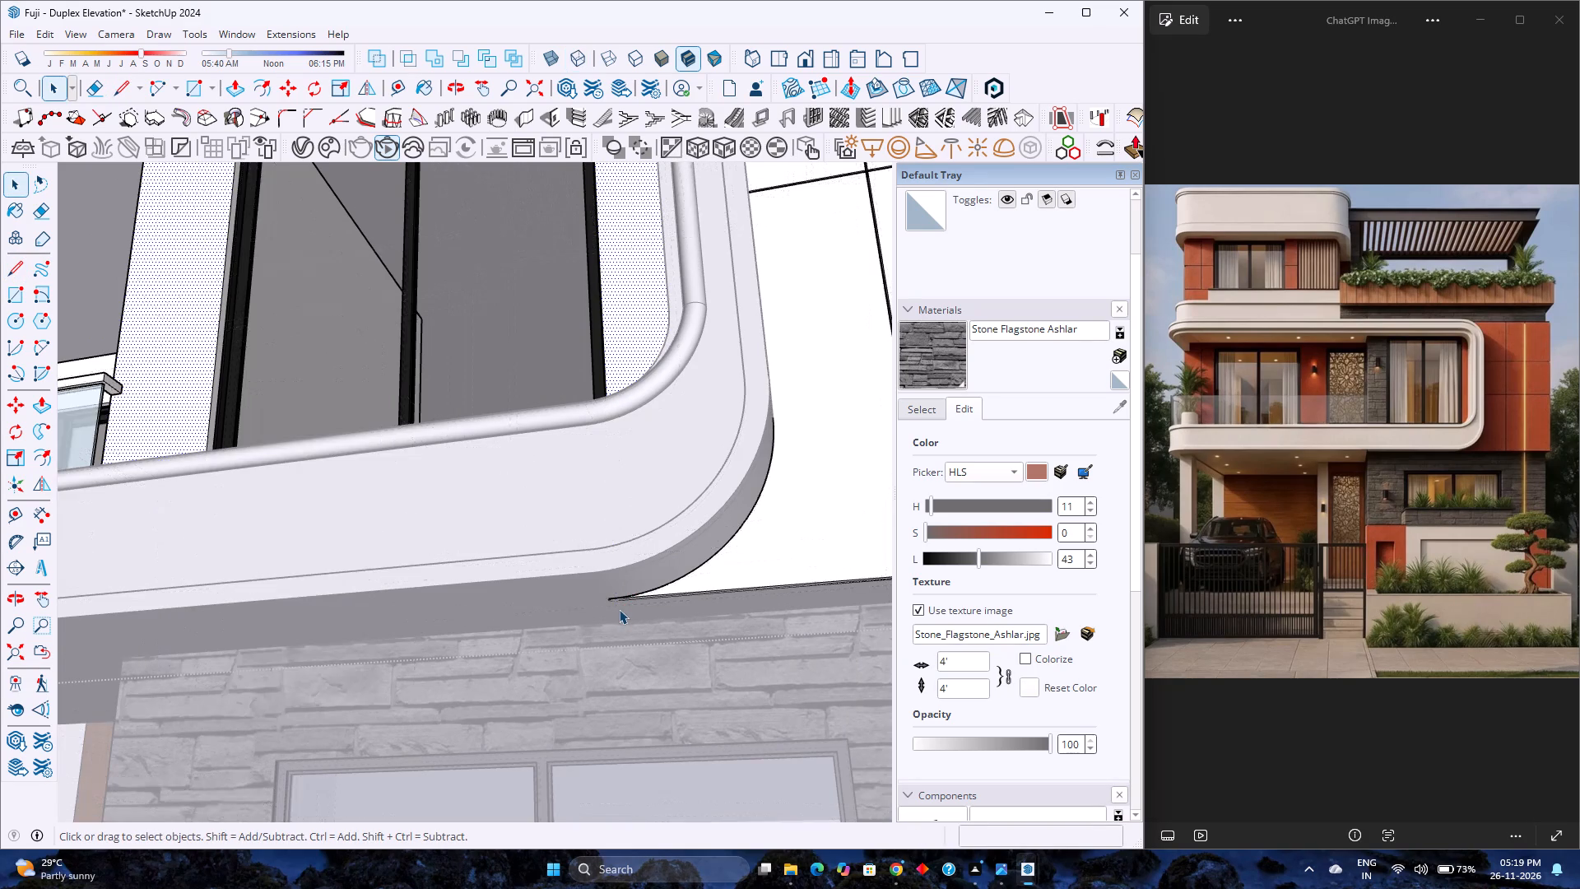
Close the wall group and hide the white curved frame group surrounding the first-floor balcony and window.
{"action": "scroll", "coordinate": [619, 609], "scroll_direction": "down", "scroll_amount": 4}
{"action": "middle_click_drag", "start_coordinate": [620, 612], "coordinate": [741, 784]}
{"action": "scroll", "coordinate": [685, 678], "scroll_direction": "down", "scroll_amount": 8}
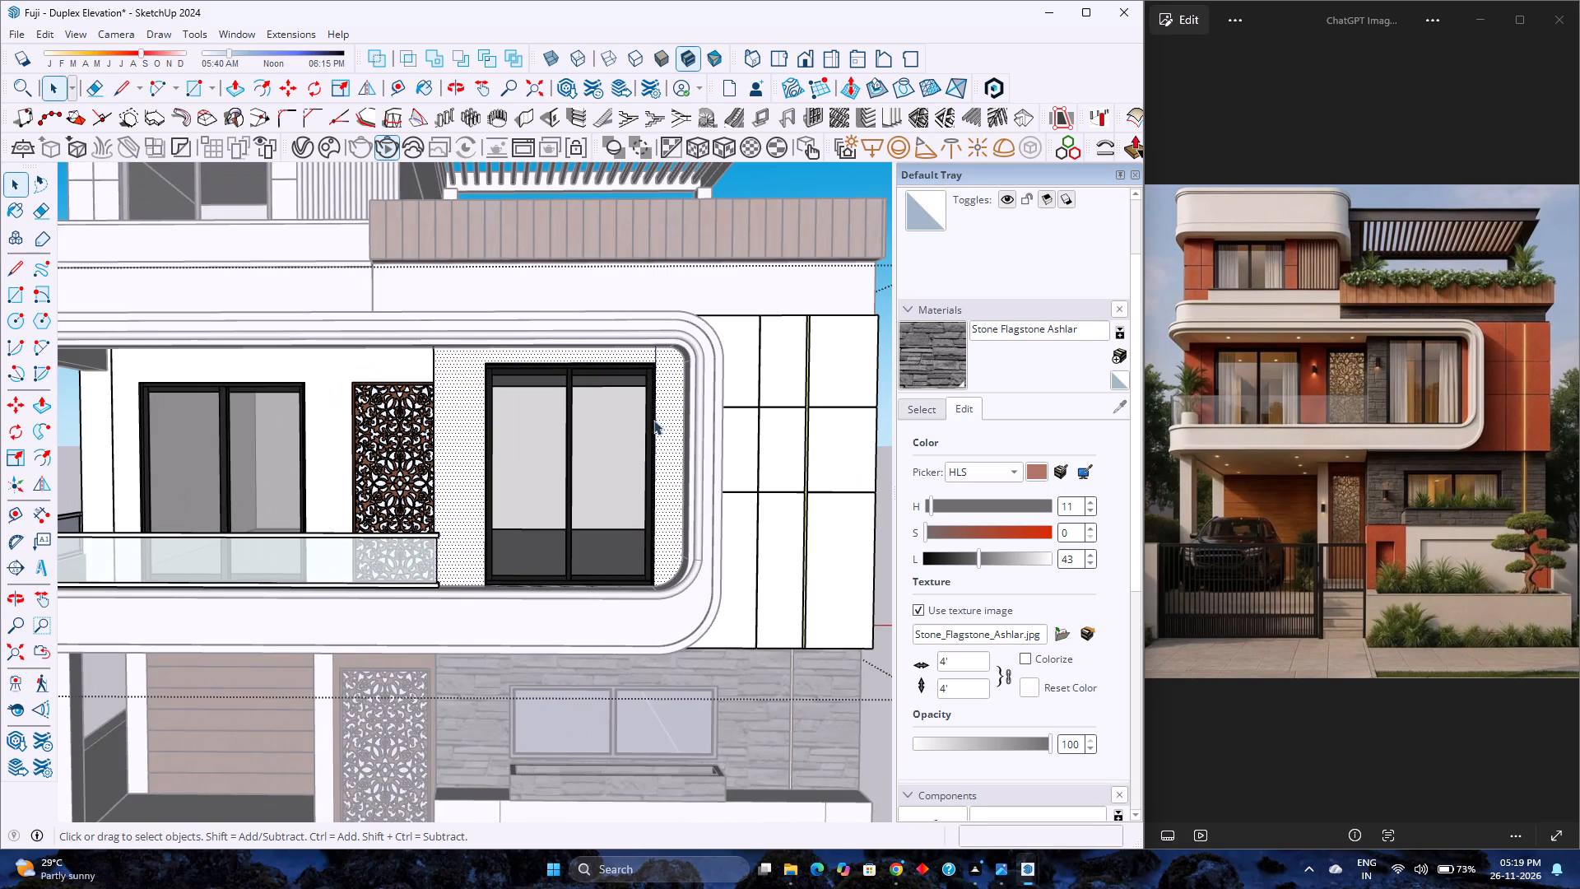
{"action": "key", "text": "Escape"}
{"action": "double_click", "coordinate": [461, 440]}
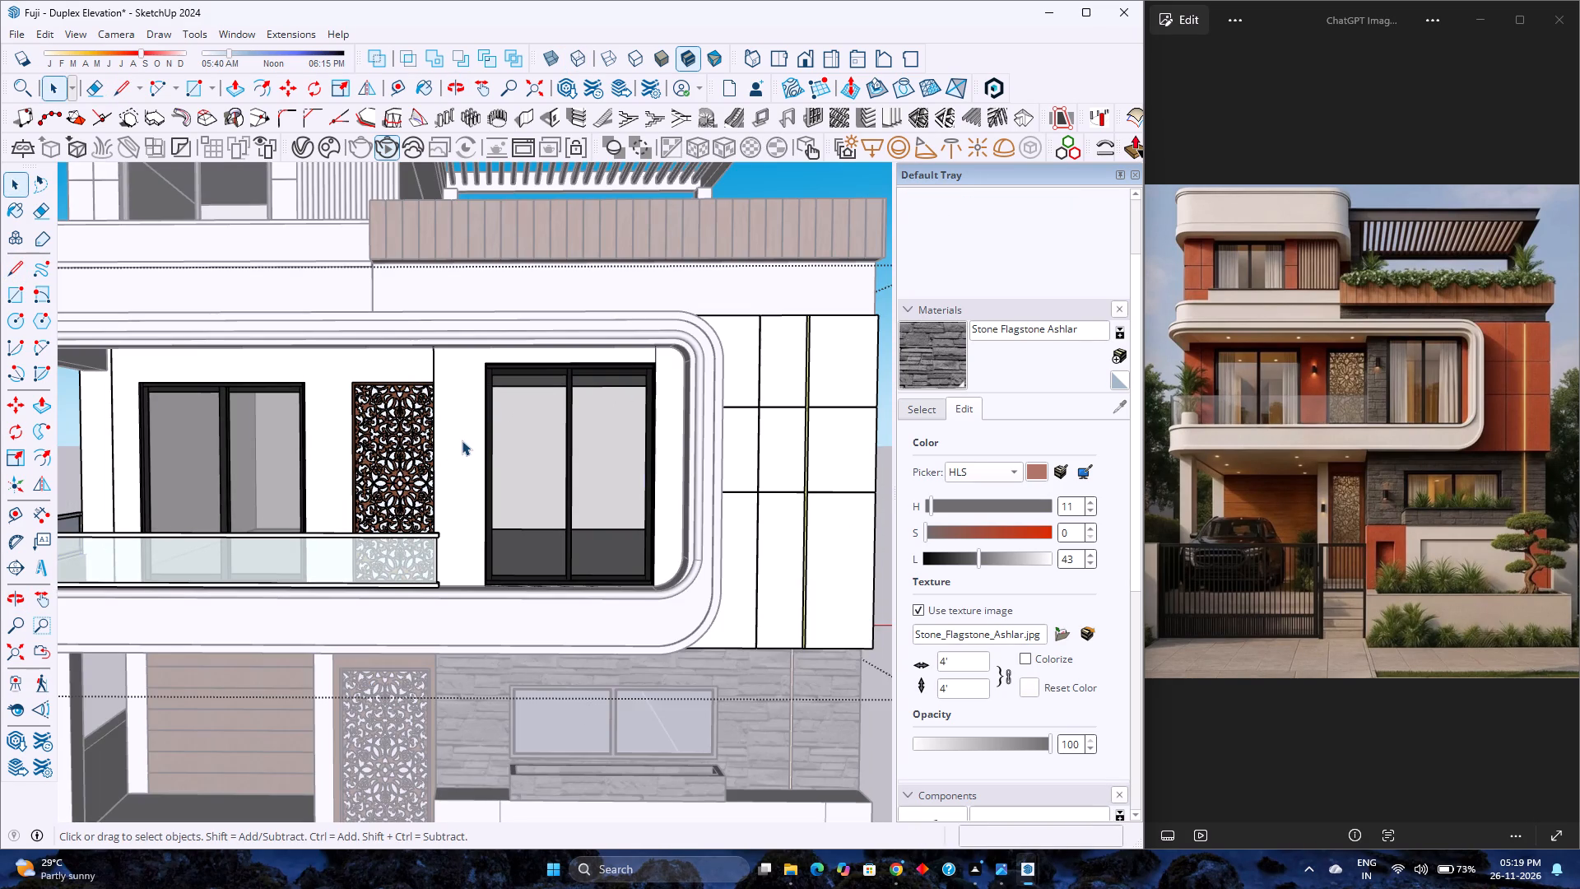
{"action": "left_click", "coordinate": [462, 440]}
{"action": "left_click", "coordinate": [682, 622]}
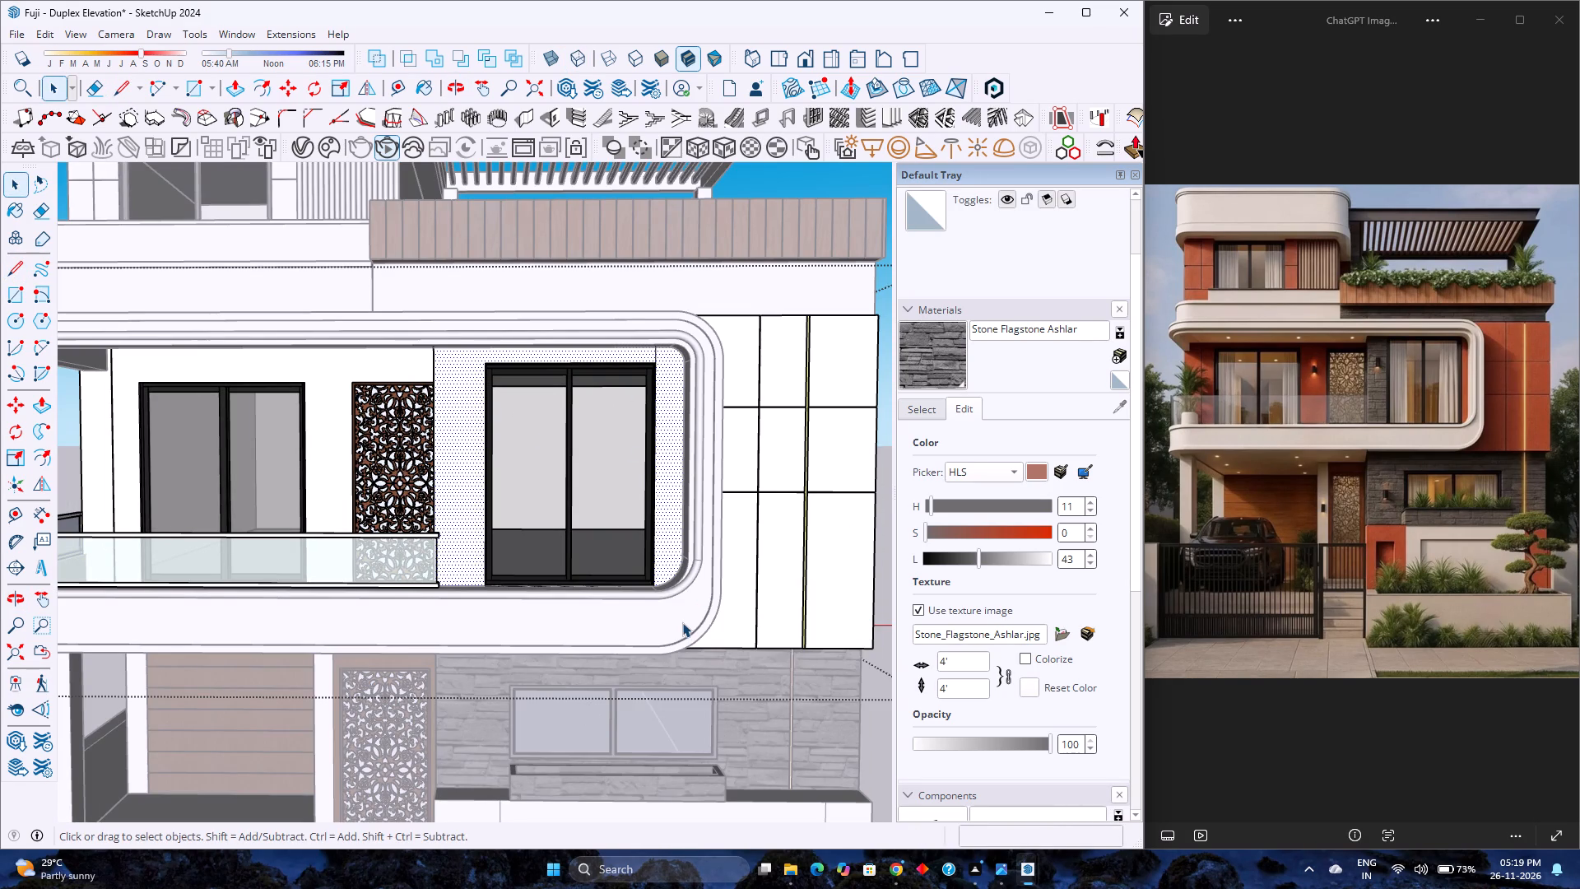
{"action": "key", "text": "Escape"}
{"action": "left_click", "coordinate": [682, 622]}
{"action": "right_click", "coordinate": [682, 622]}
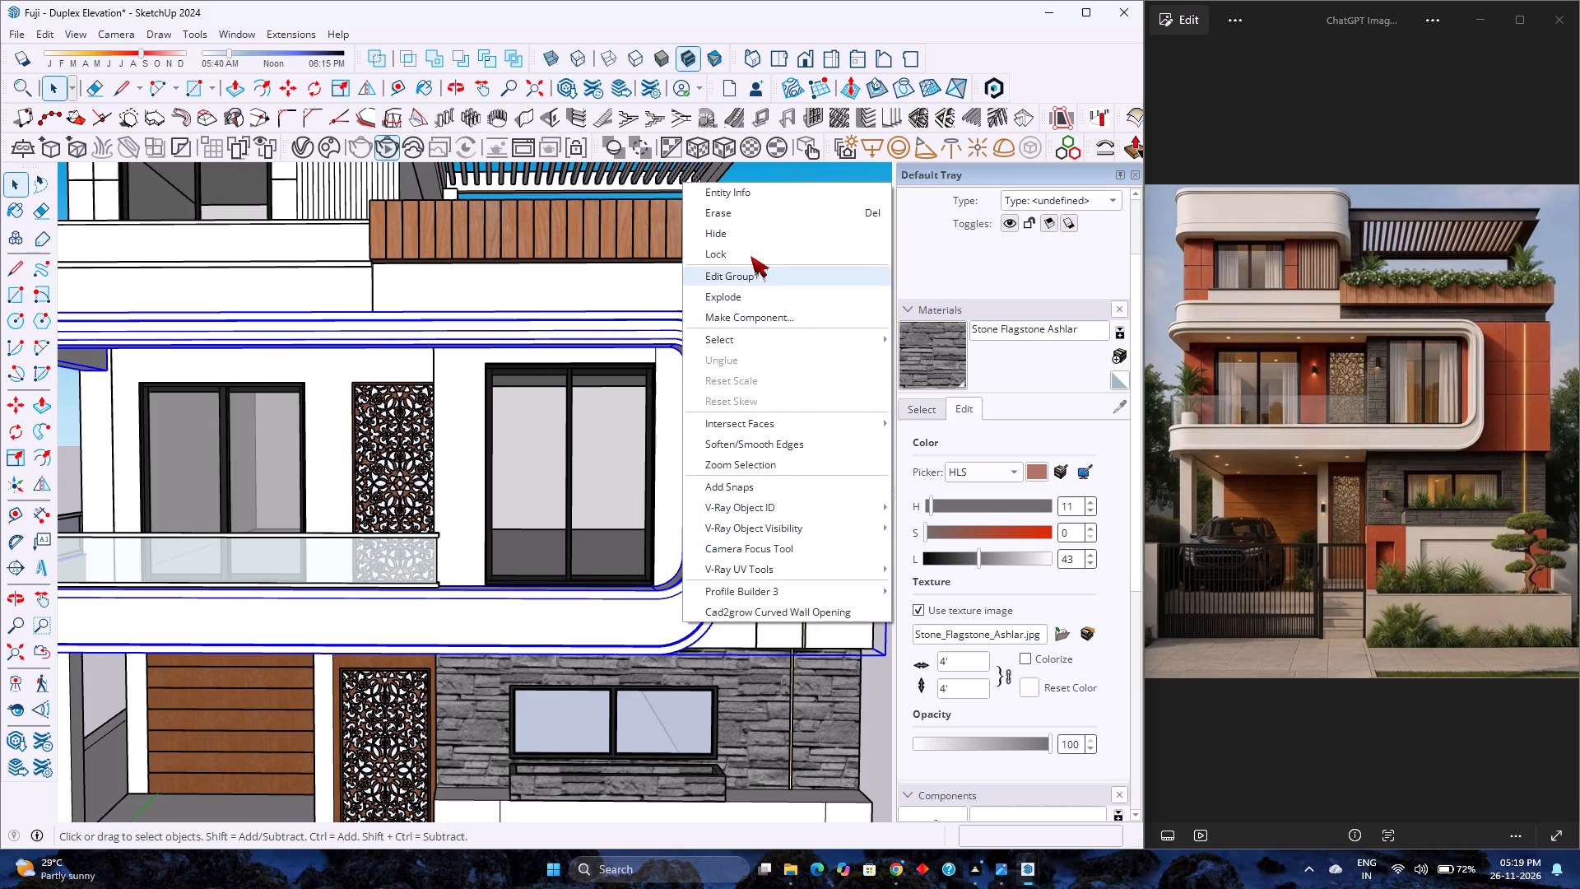
{"action": "left_click", "coordinate": [741, 229]}
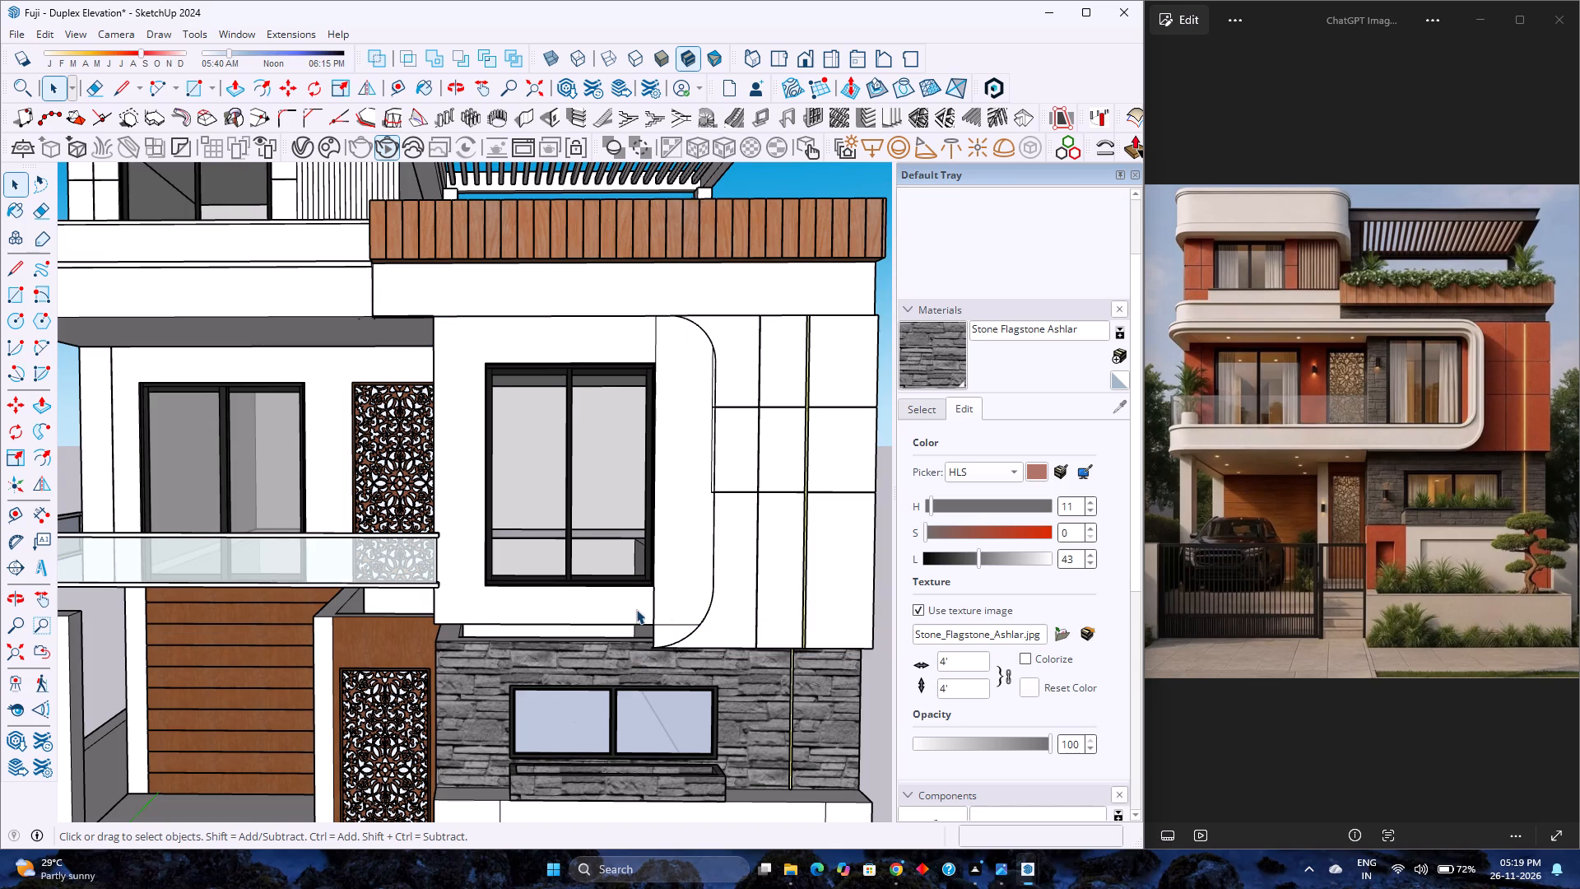
In the first-floor wall group, replace the line below the window's bottom-right corner with a vertical line ending at the wall's lower edge.
{"action": "scroll", "coordinate": [634, 609], "scroll_direction": "up", "scroll_amount": 5}
{"action": "double_click", "coordinate": [688, 590]}
{"action": "scroll", "coordinate": [680, 593], "scroll_direction": "up", "scroll_amount": 10}
{"action": "middle_click_drag", "start_coordinate": [671, 645], "coordinate": [674, 653]}
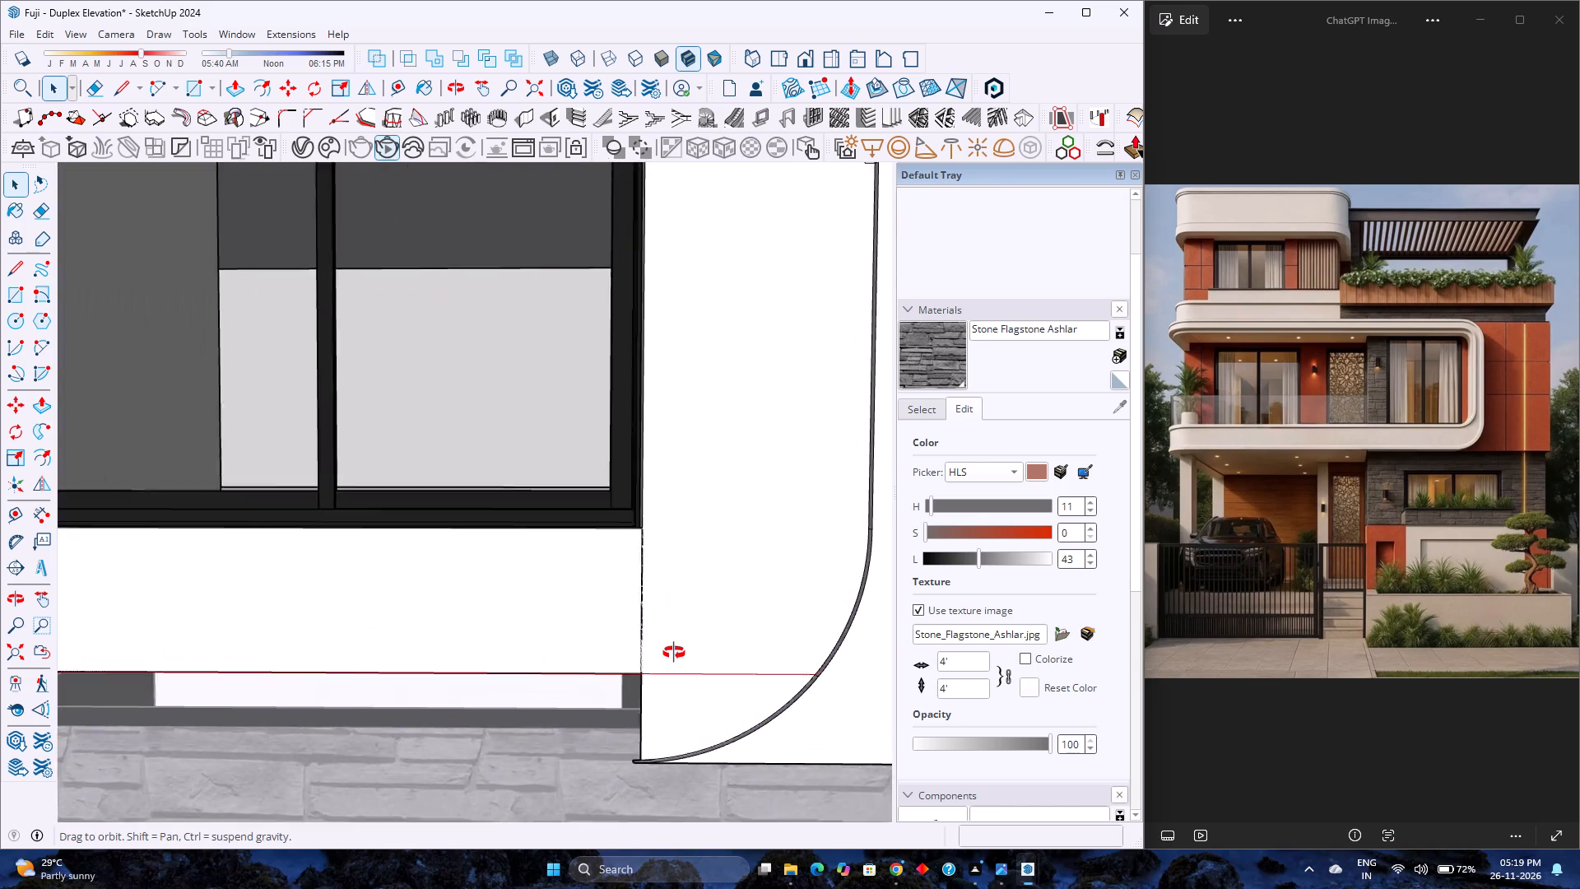
{"action": "middle_click_drag", "start_coordinate": [674, 653], "coordinate": [802, 780]}
{"action": "middle_click", "coordinate": [802, 780]}
{"action": "double_click", "coordinate": [646, 579]}
{"action": "left_click", "coordinate": [662, 572]}
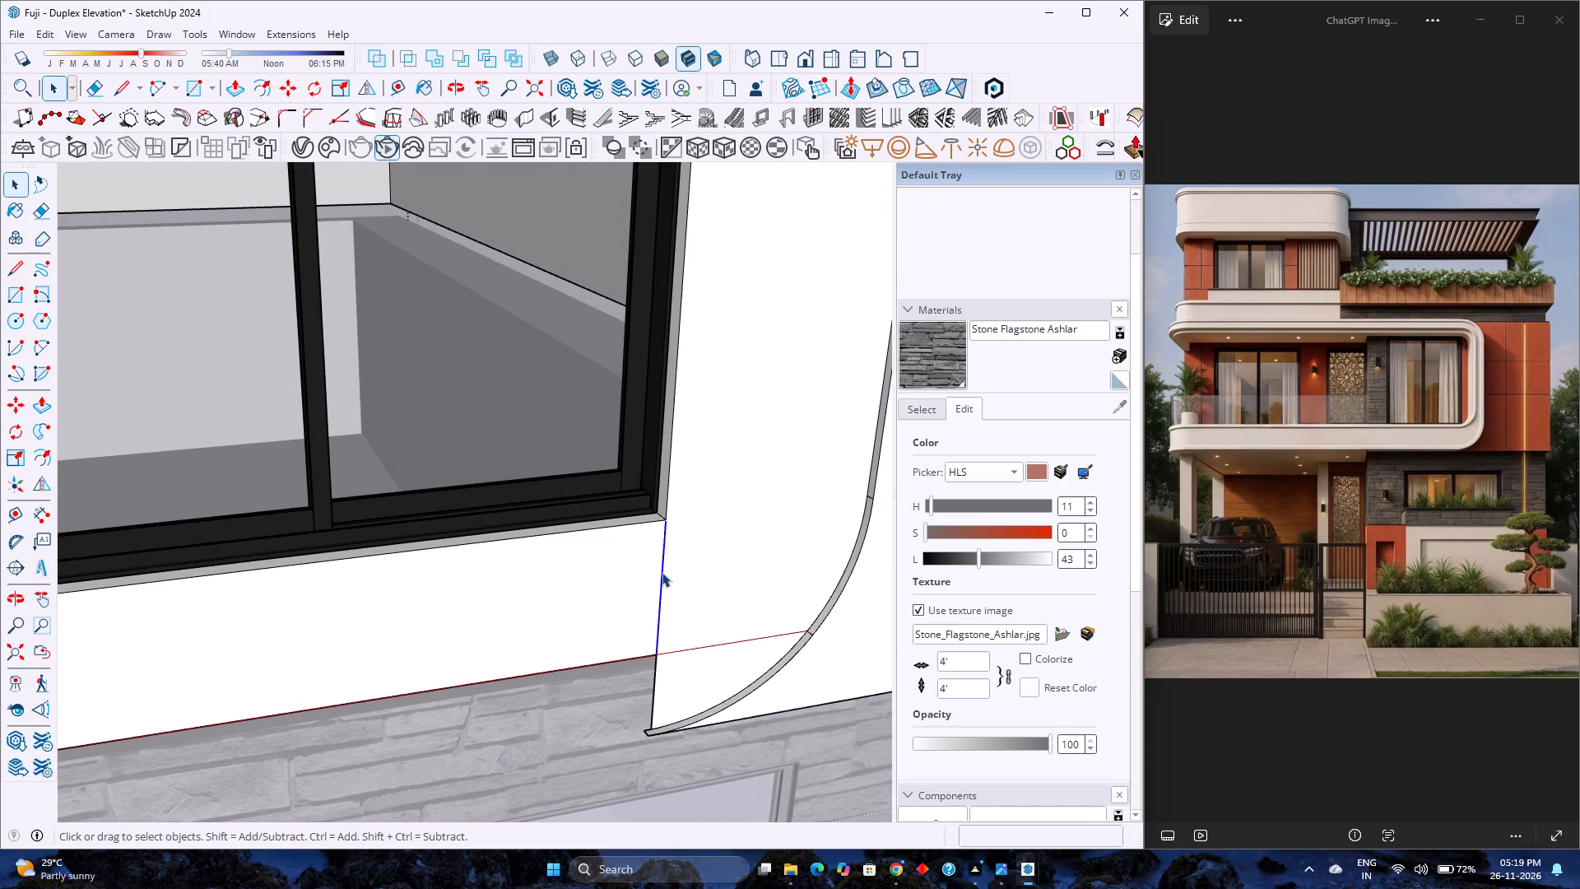
{"action": "key", "text": "Delete"}
{"action": "double_click", "coordinate": [662, 572]}
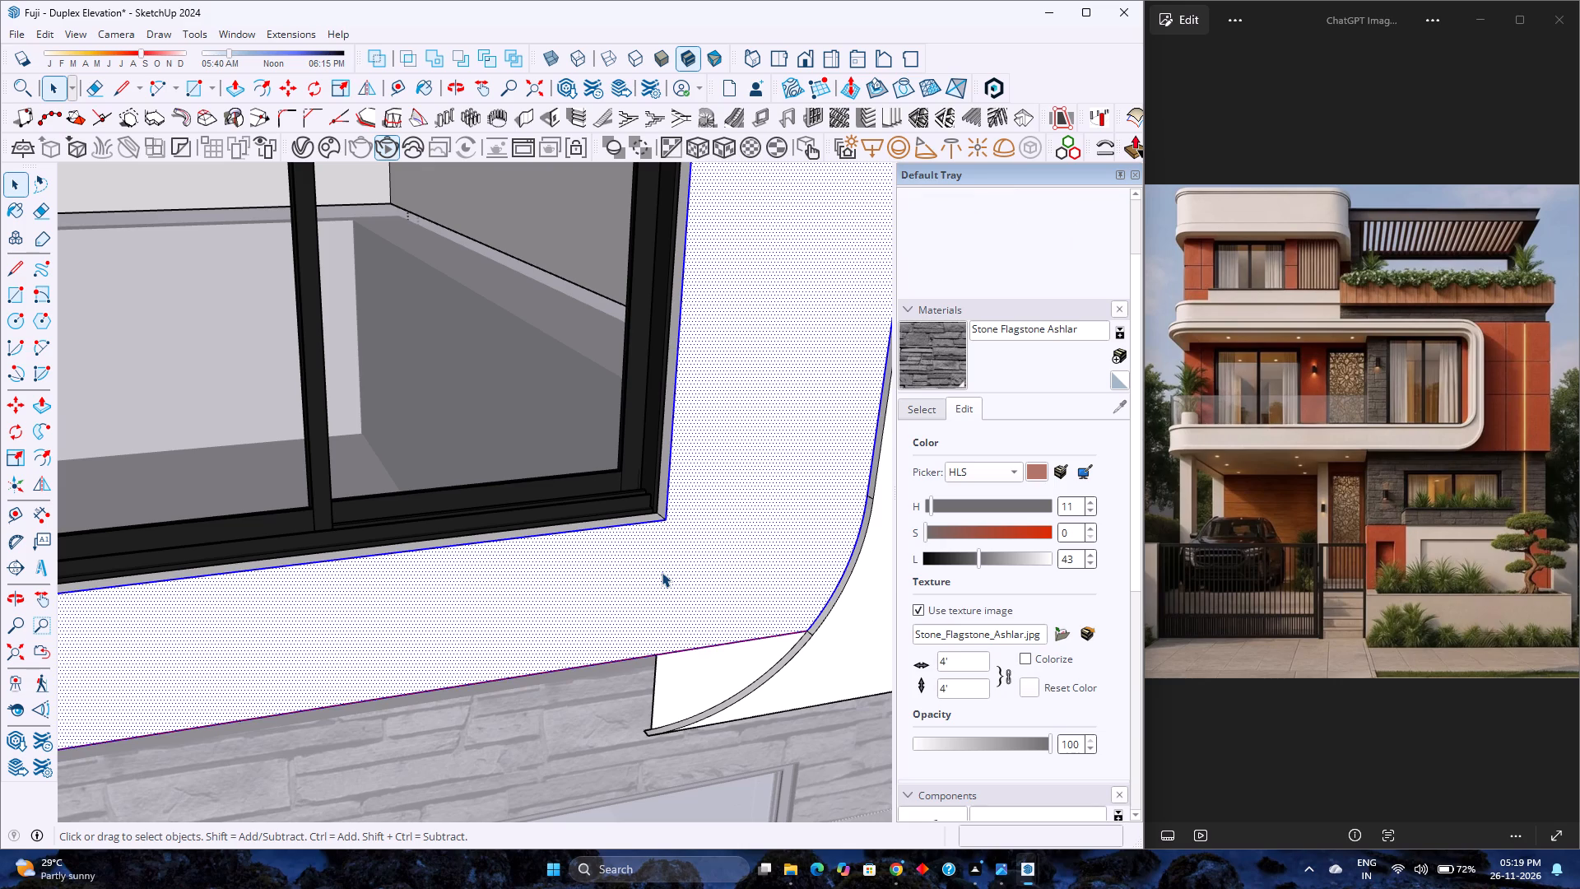
{"action": "key", "text": "l"}
{"action": "left_click", "coordinate": [667, 521]}
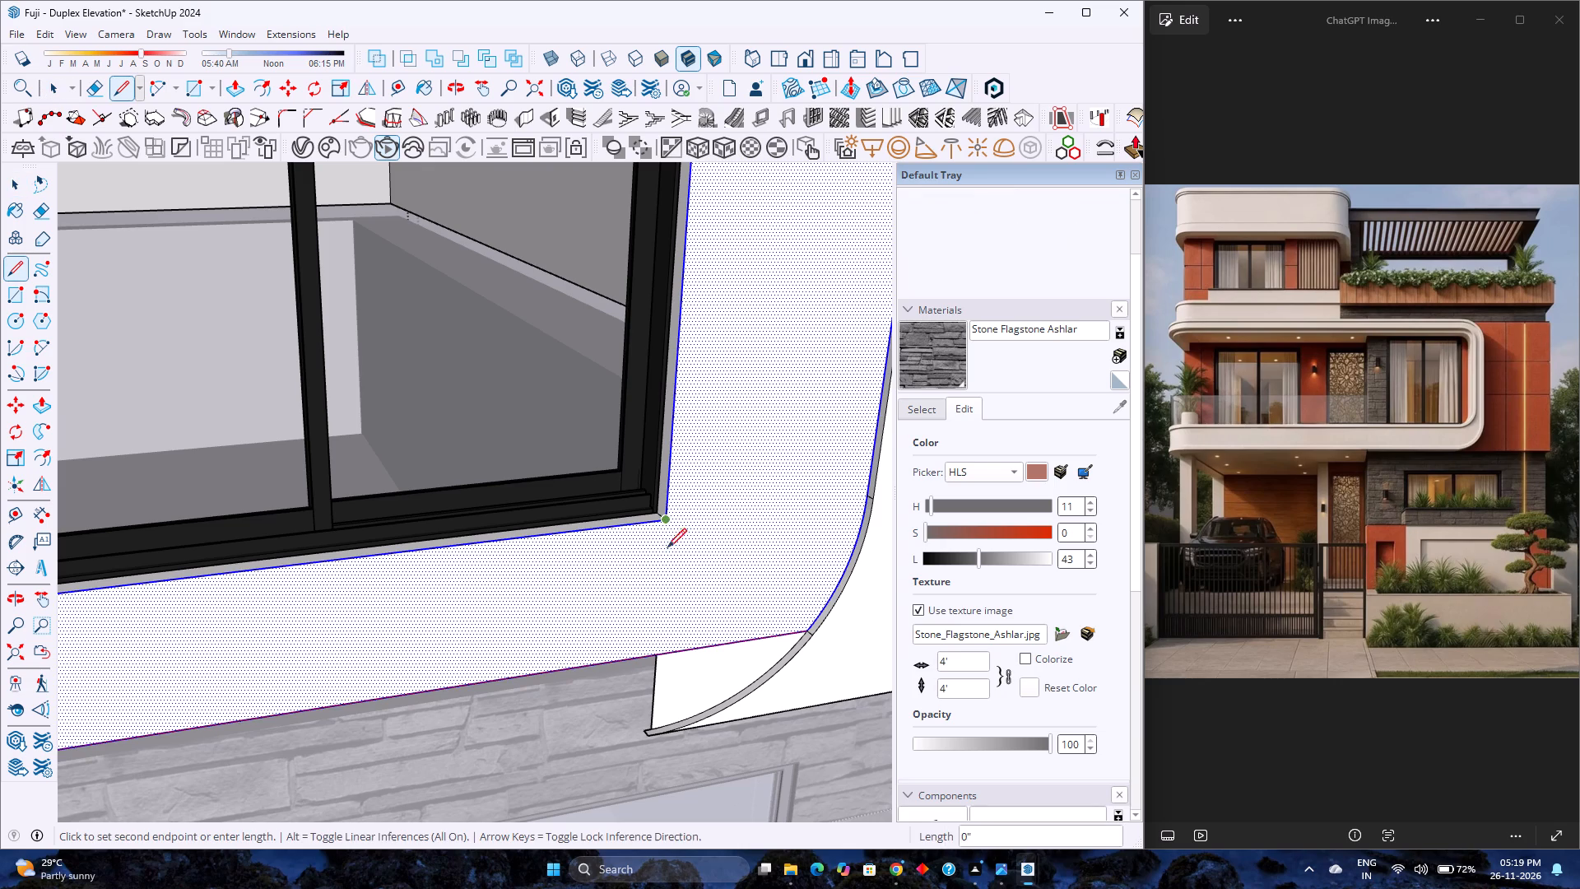
{"action": "left_click", "coordinate": [666, 655]}
Delete the leftover sliver face and vertical edge hanging below the wall's lower edge beside the curved outline.
{"action": "middle_click_drag", "start_coordinate": [663, 726], "coordinate": [673, 722]}
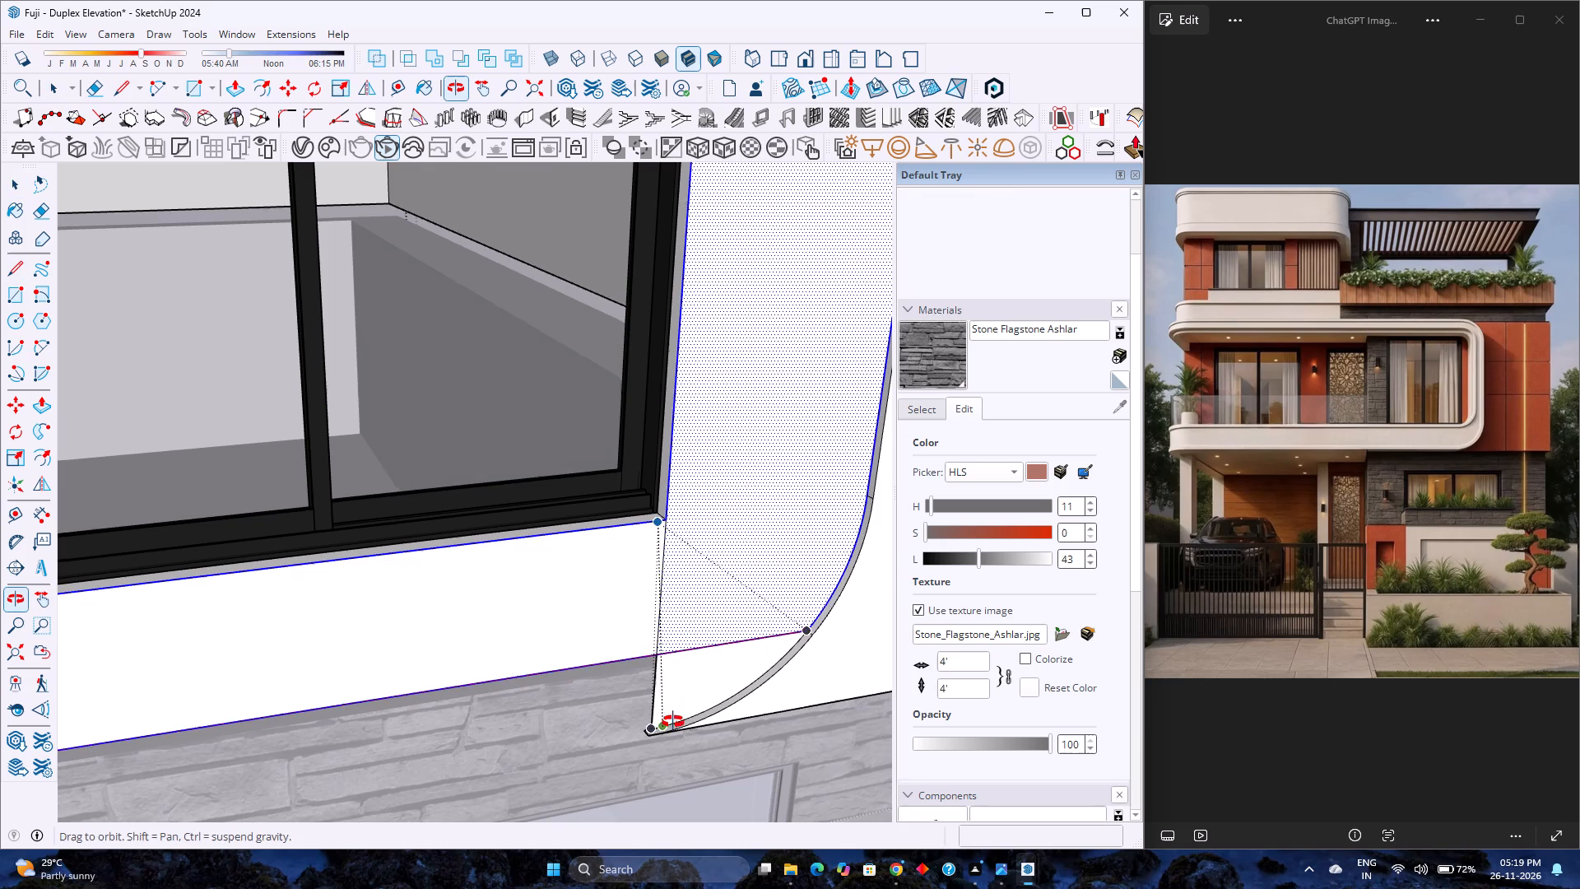
{"action": "middle_click_drag", "start_coordinate": [673, 722], "coordinate": [922, 652]}
{"action": "scroll", "coordinate": [734, 690], "scroll_direction": "up", "scroll_amount": 4}
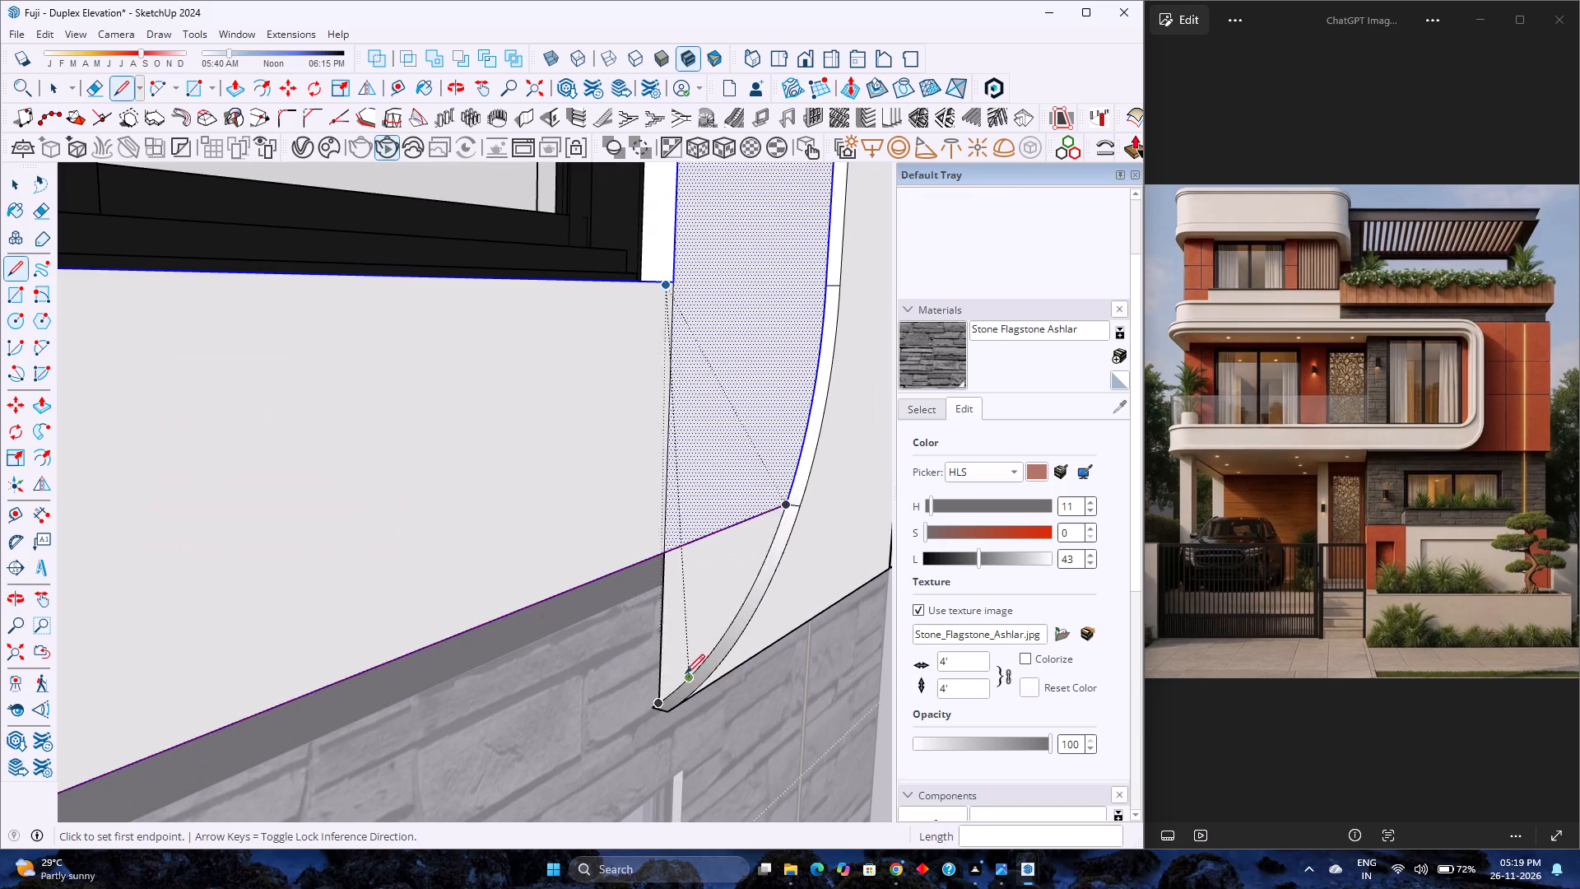
{"action": "middle_click_drag", "start_coordinate": [685, 631], "coordinate": [830, 532]}
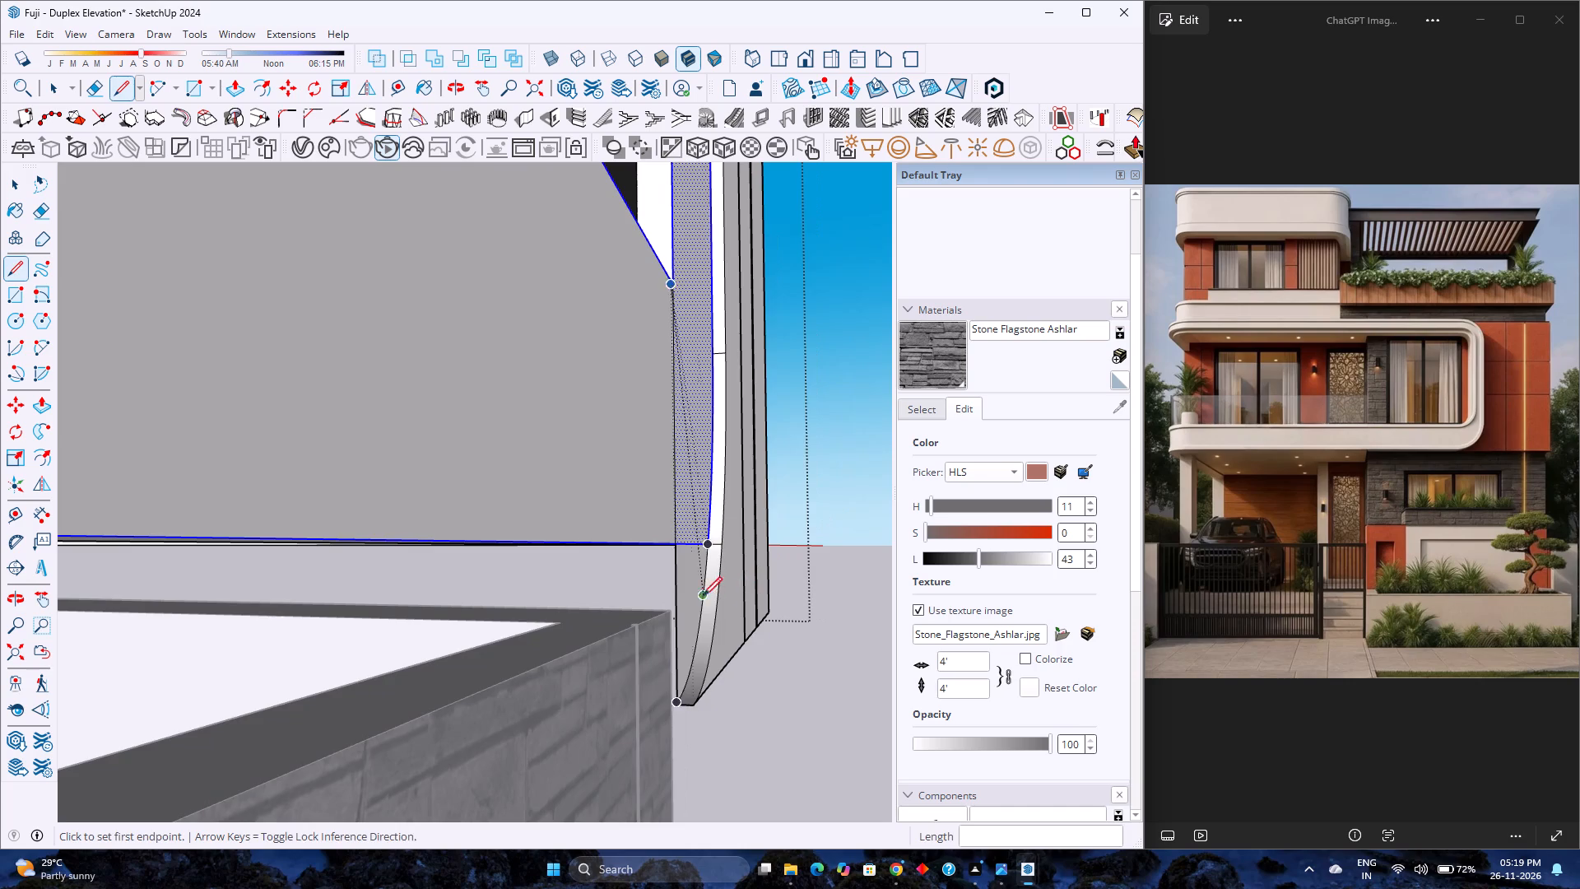
{"action": "scroll", "coordinate": [701, 596], "scroll_direction": "up", "scroll_amount": 2}
{"action": "middle_click_drag", "start_coordinate": [695, 593], "coordinate": [504, 648]}
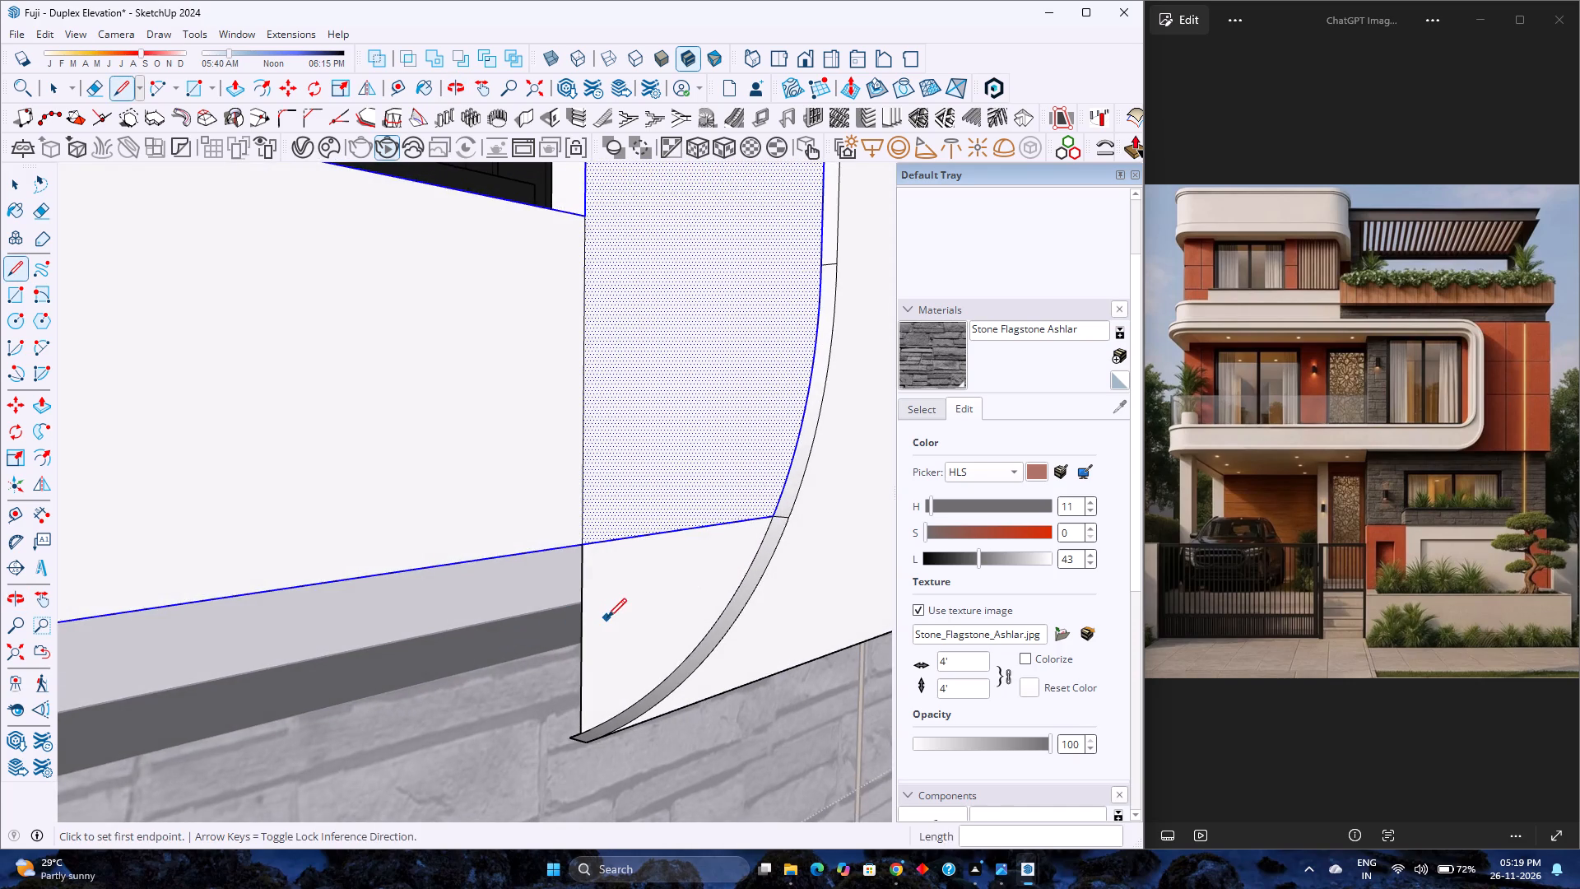
{"action": "scroll", "coordinate": [607, 617], "scroll_direction": "down", "scroll_amount": 3}
{"action": "key", "text": "space"}
{"action": "scroll", "coordinate": [604, 616], "scroll_direction": "down", "scroll_amount": 2}
{"action": "middle_click_drag", "start_coordinate": [624, 622], "coordinate": [407, 629]}
{"action": "middle_click", "coordinate": [407, 629]}
{"action": "left_click", "coordinate": [626, 640]}
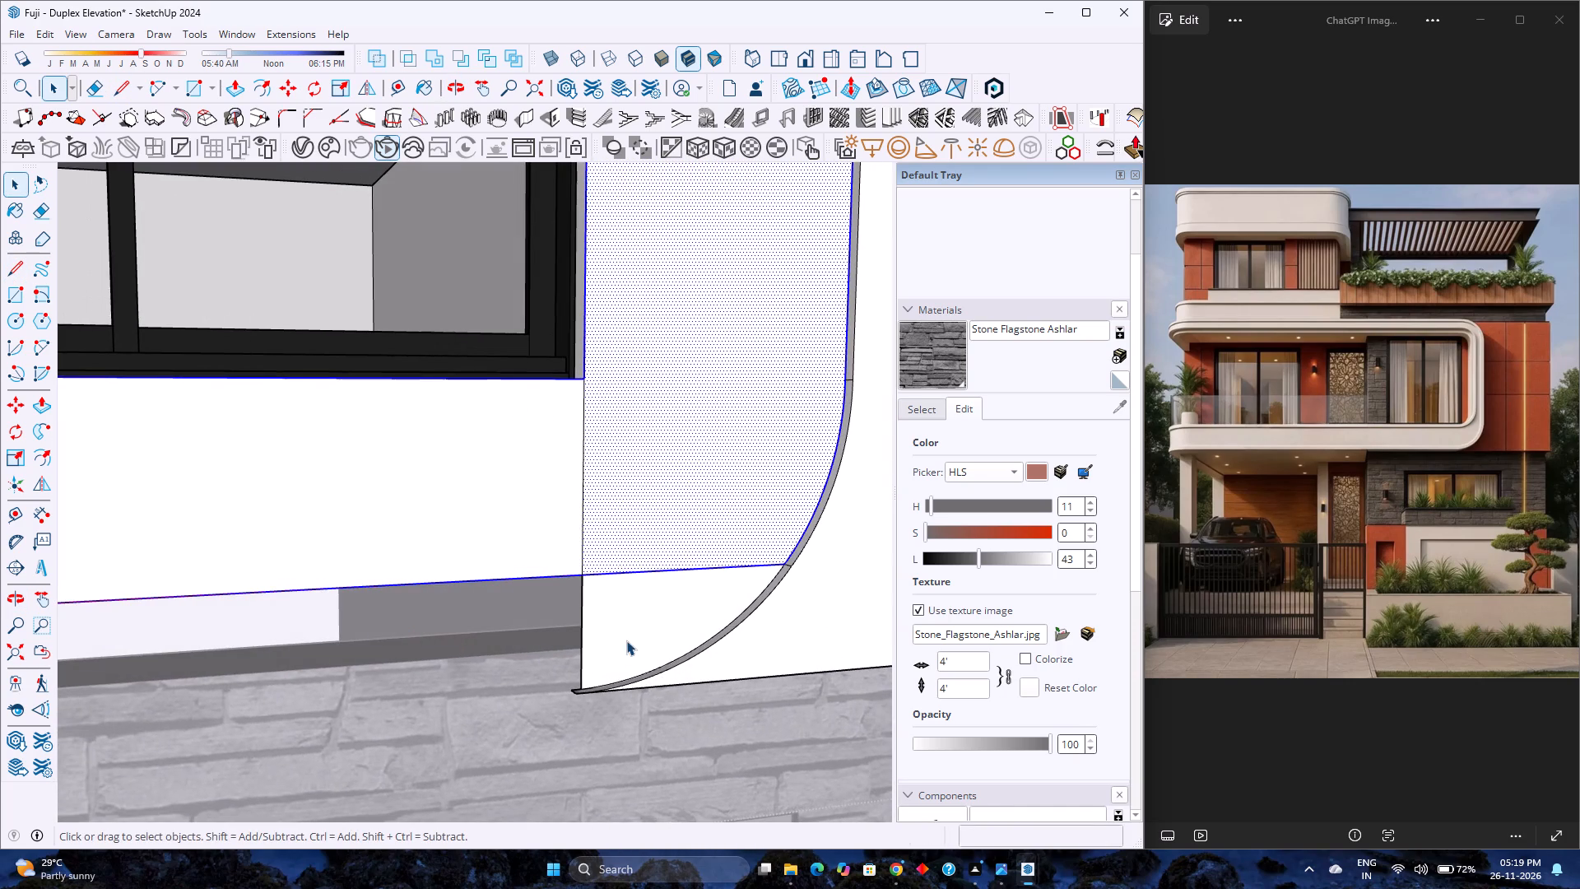
{"action": "key", "text": "Delete"}
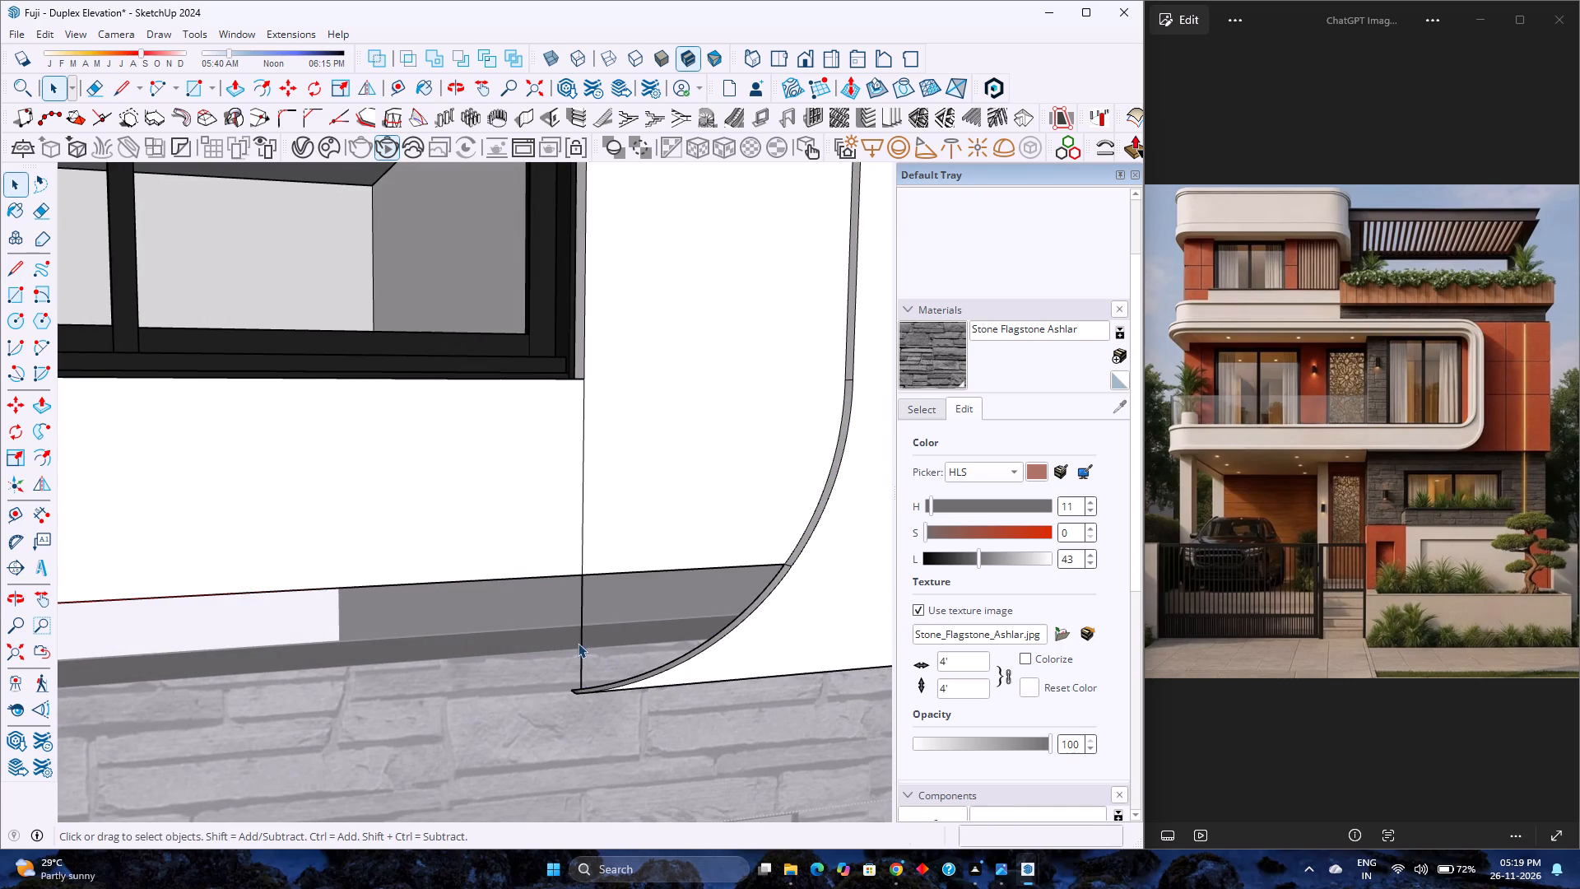
{"action": "left_click", "coordinate": [581, 639]}
{"action": "key", "text": "Delete"}
Paint the first-floor front wall face around the window and its side face beside the jali with grey Stone Flagstone Ashlar, and close the group.
{"action": "scroll", "coordinate": [541, 667], "scroll_direction": "down", "scroll_amount": 2}
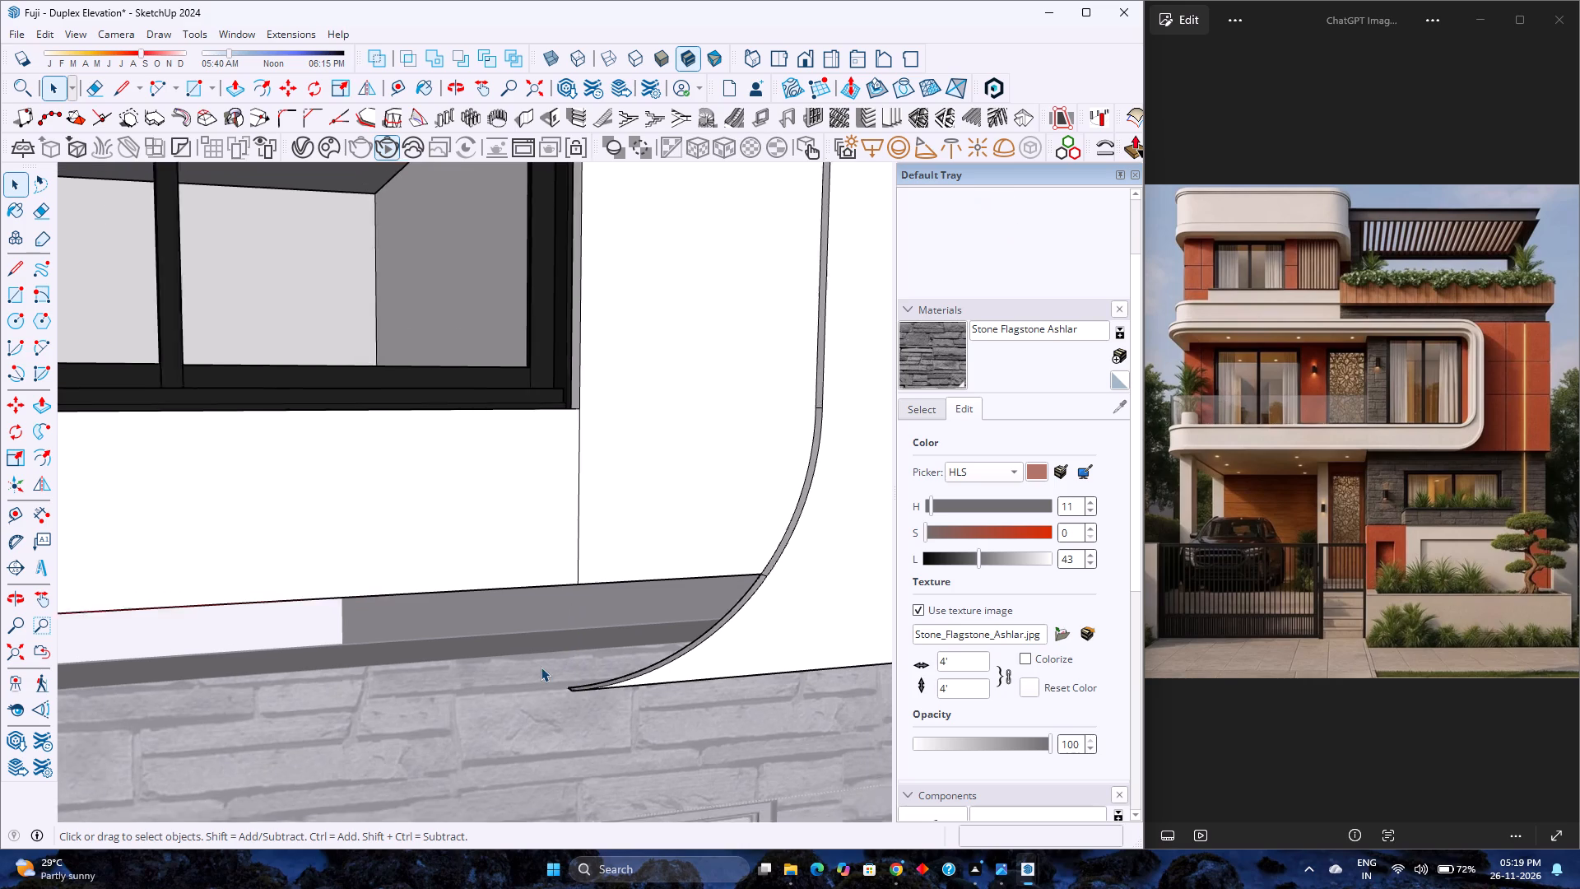
{"action": "scroll", "coordinate": [541, 667], "scroll_direction": "down", "scroll_amount": 16}
{"action": "left_click", "coordinate": [524, 631]}
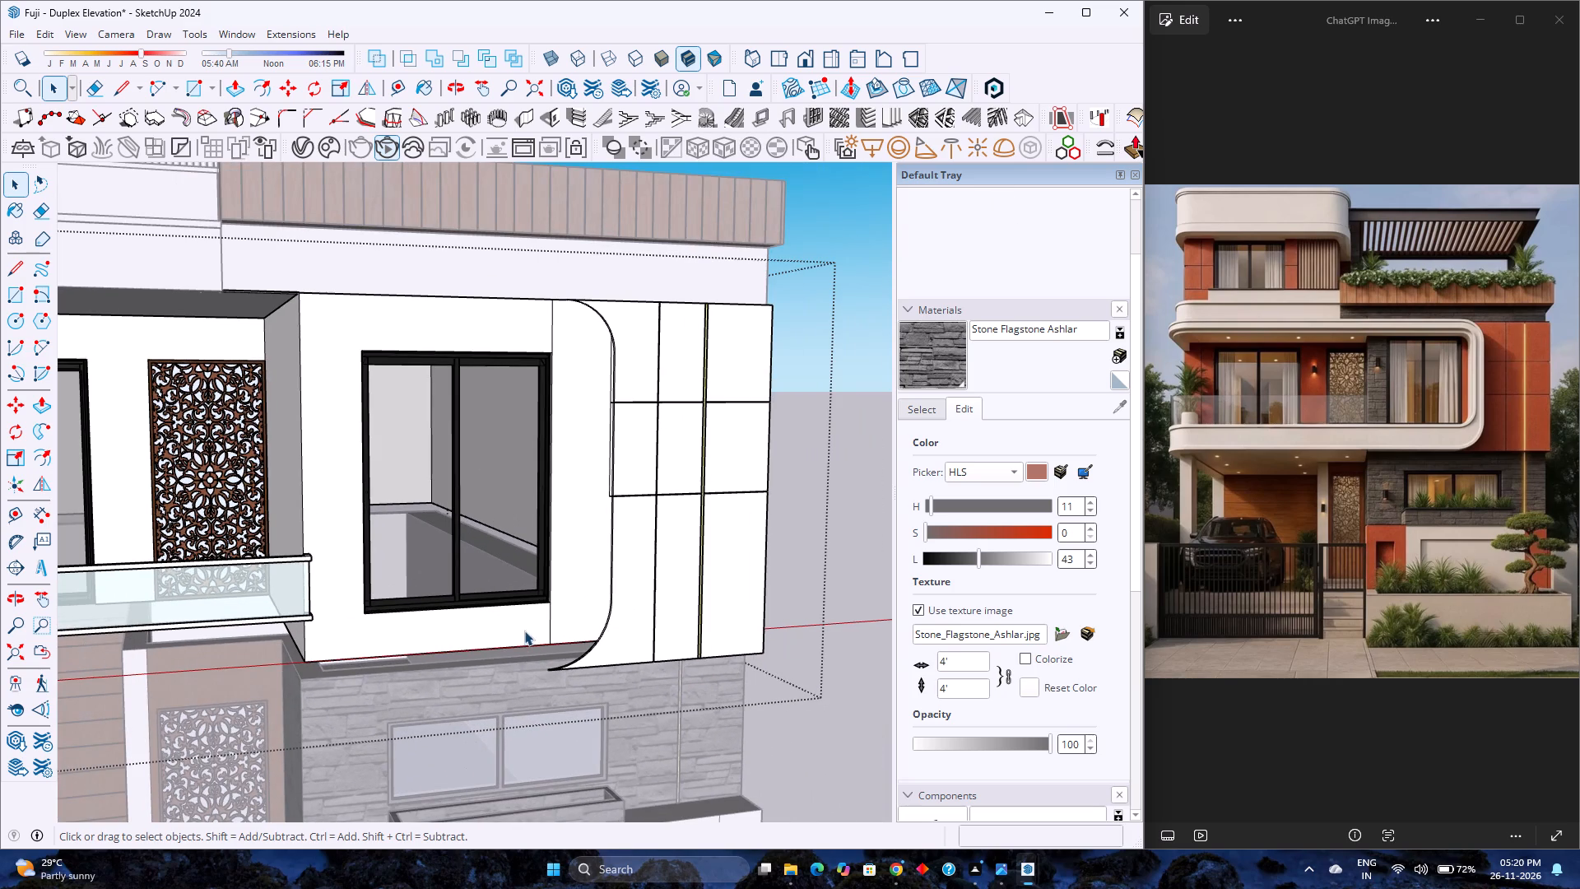
{"action": "left_click", "coordinate": [924, 365]}
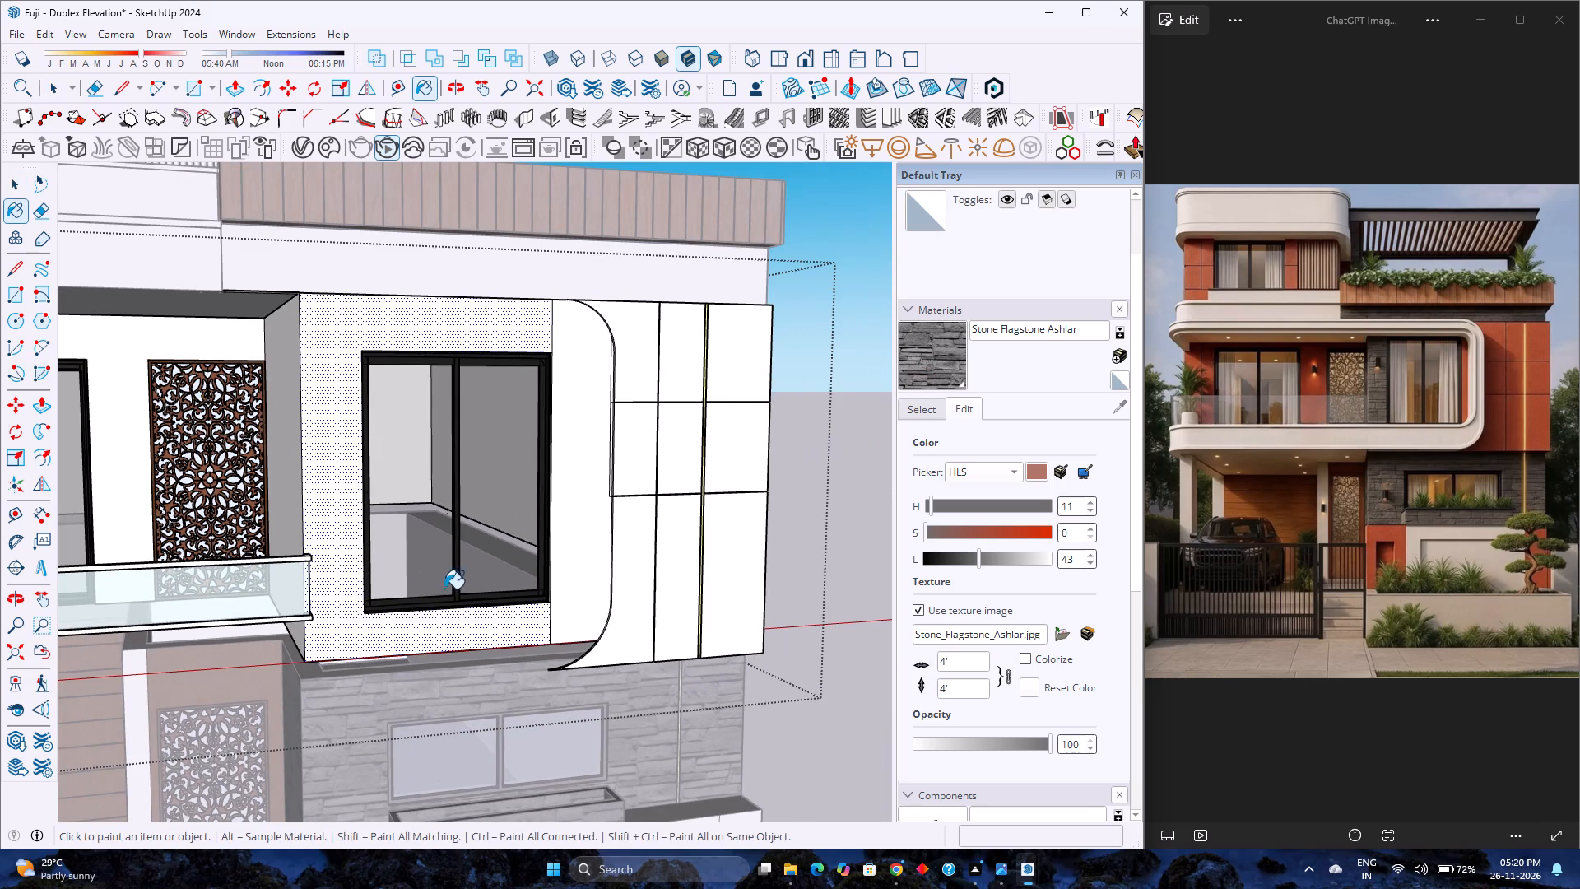
{"action": "left_click", "coordinate": [388, 645]}
{"action": "middle_click_drag", "start_coordinate": [351, 624], "coordinate": [412, 622]}
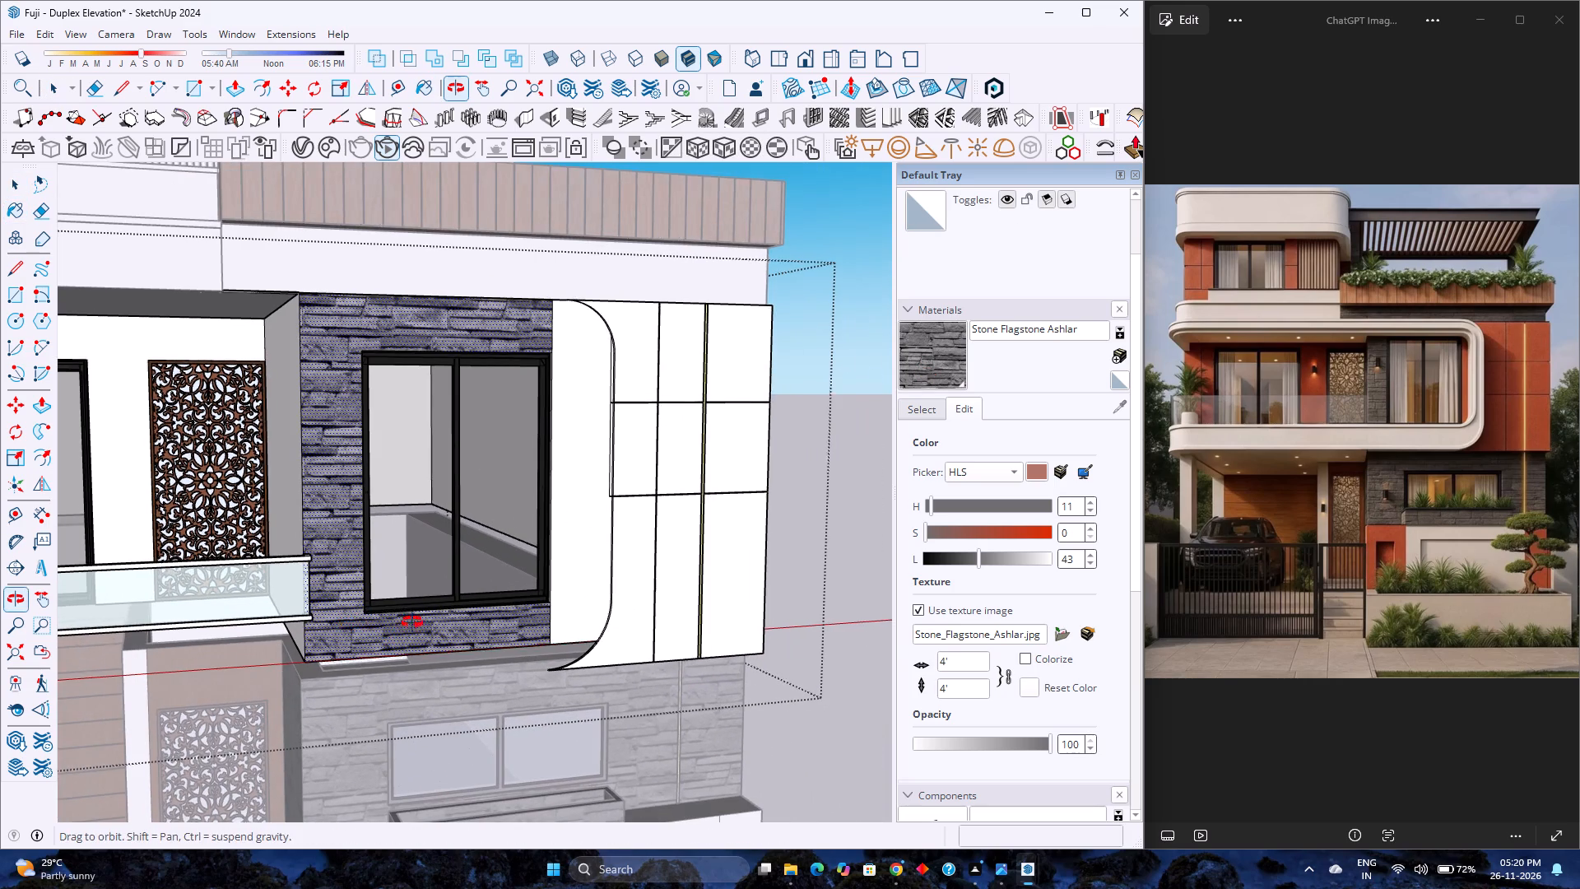
{"action": "middle_click_drag", "start_coordinate": [412, 622], "coordinate": [527, 621]}
{"action": "left_click", "coordinate": [267, 477]}
{"action": "scroll", "coordinate": [476, 545], "scroll_direction": "down", "scroll_amount": 1}
{"action": "middle_click_drag", "start_coordinate": [476, 545], "coordinate": [246, 542]}
{"action": "middle_click", "coordinate": [246, 542]}
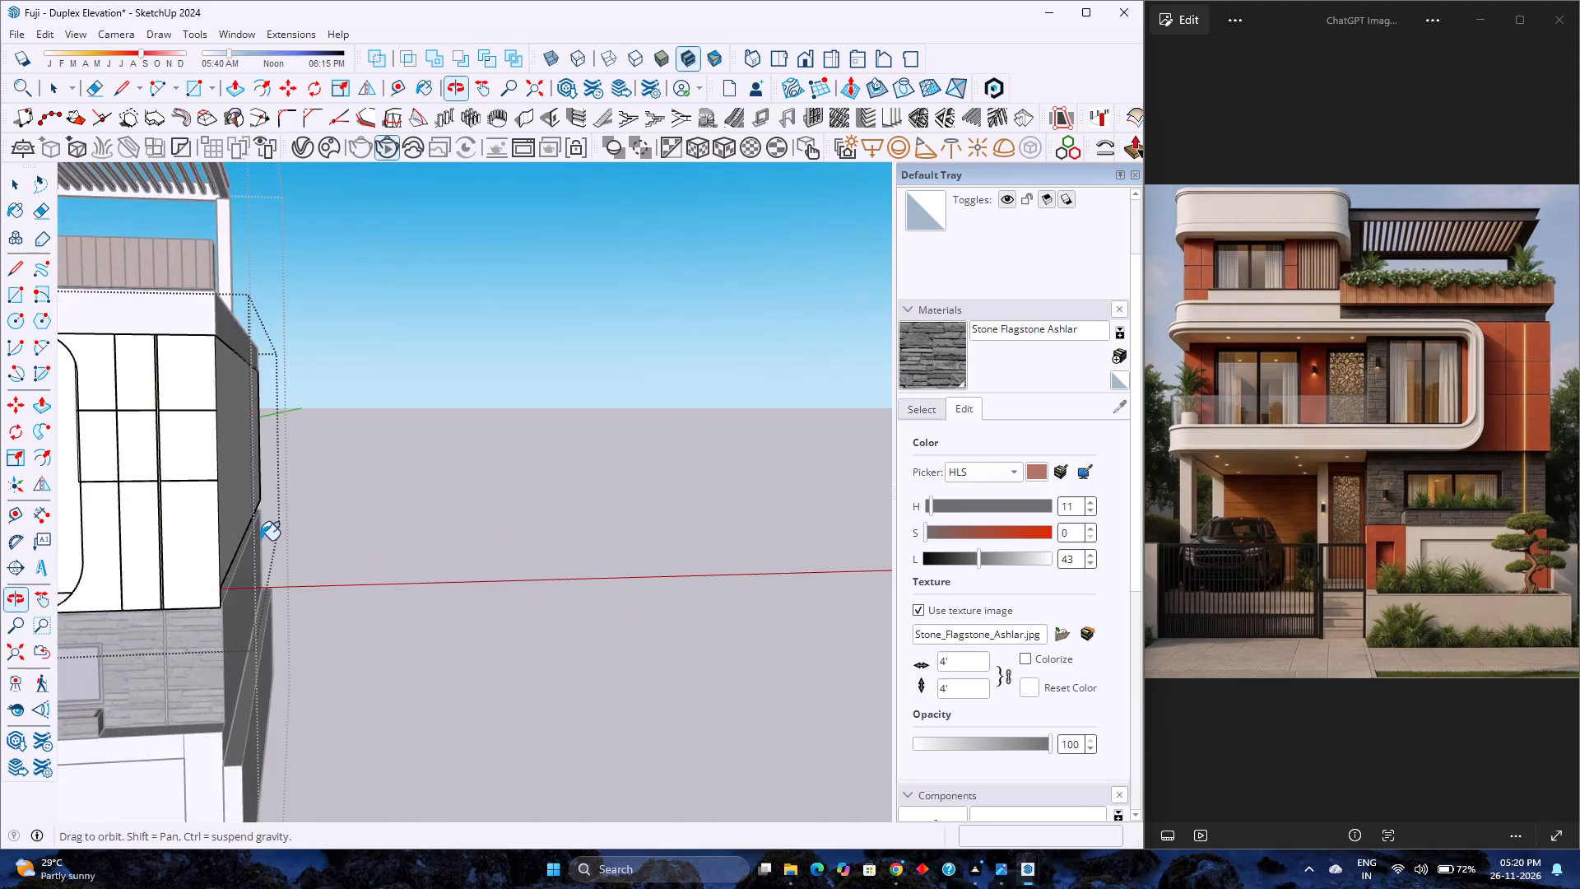
{"action": "scroll", "coordinate": [581, 528], "scroll_direction": "down", "scroll_amount": 7}
{"action": "key", "text": "space"}
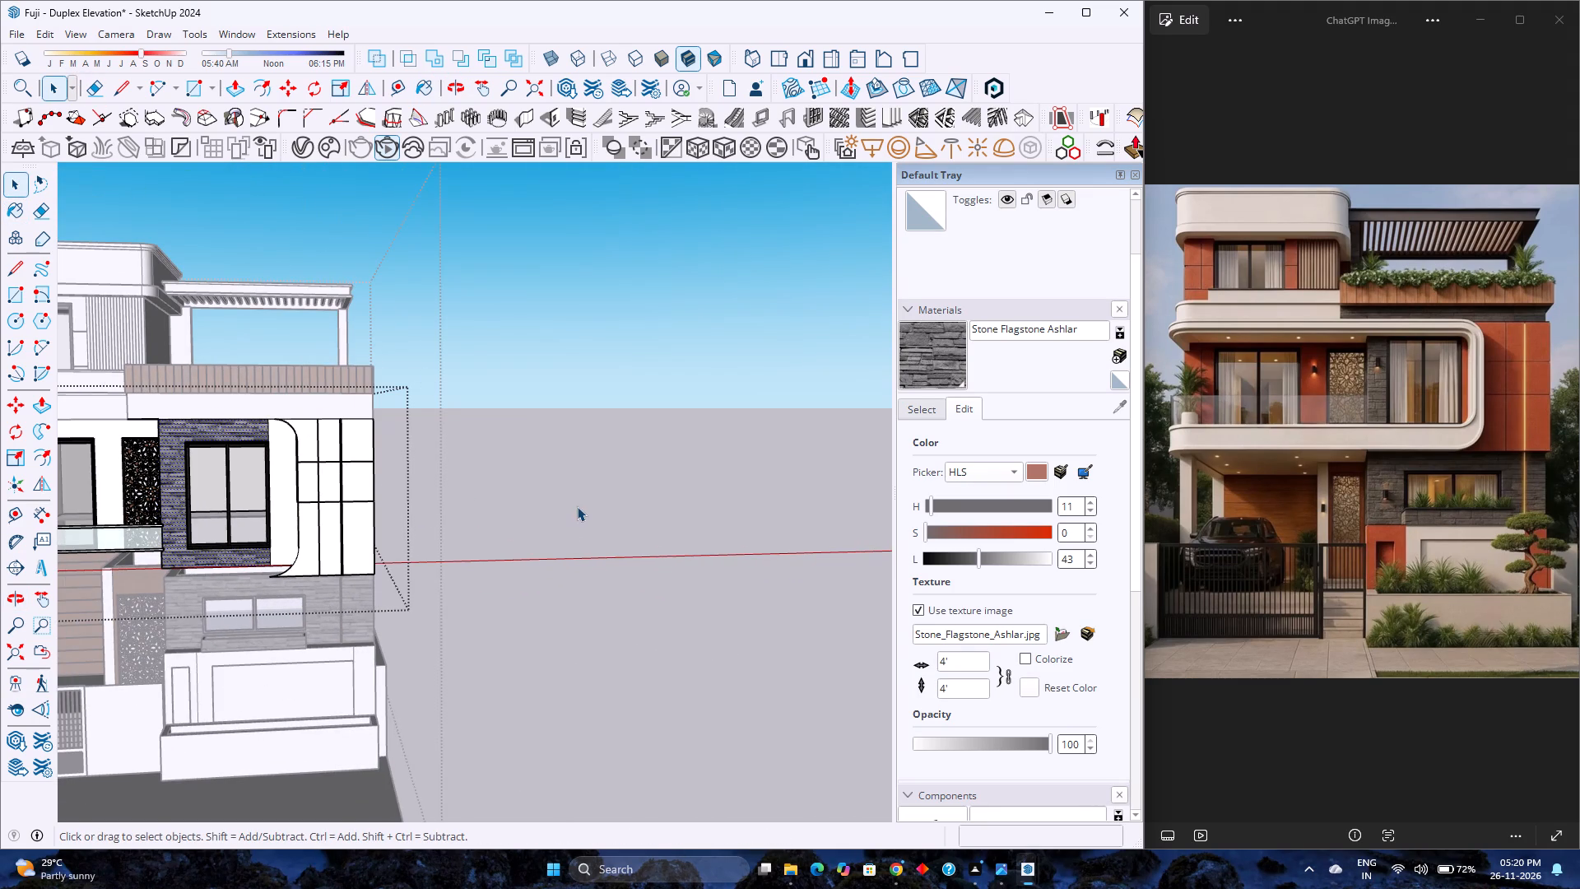
{"action": "left_click", "coordinate": [578, 506]}
Unhide the white curved frame group surrounding the first-floor balcony and window.
{"action": "left_click", "coordinate": [45, 29]}
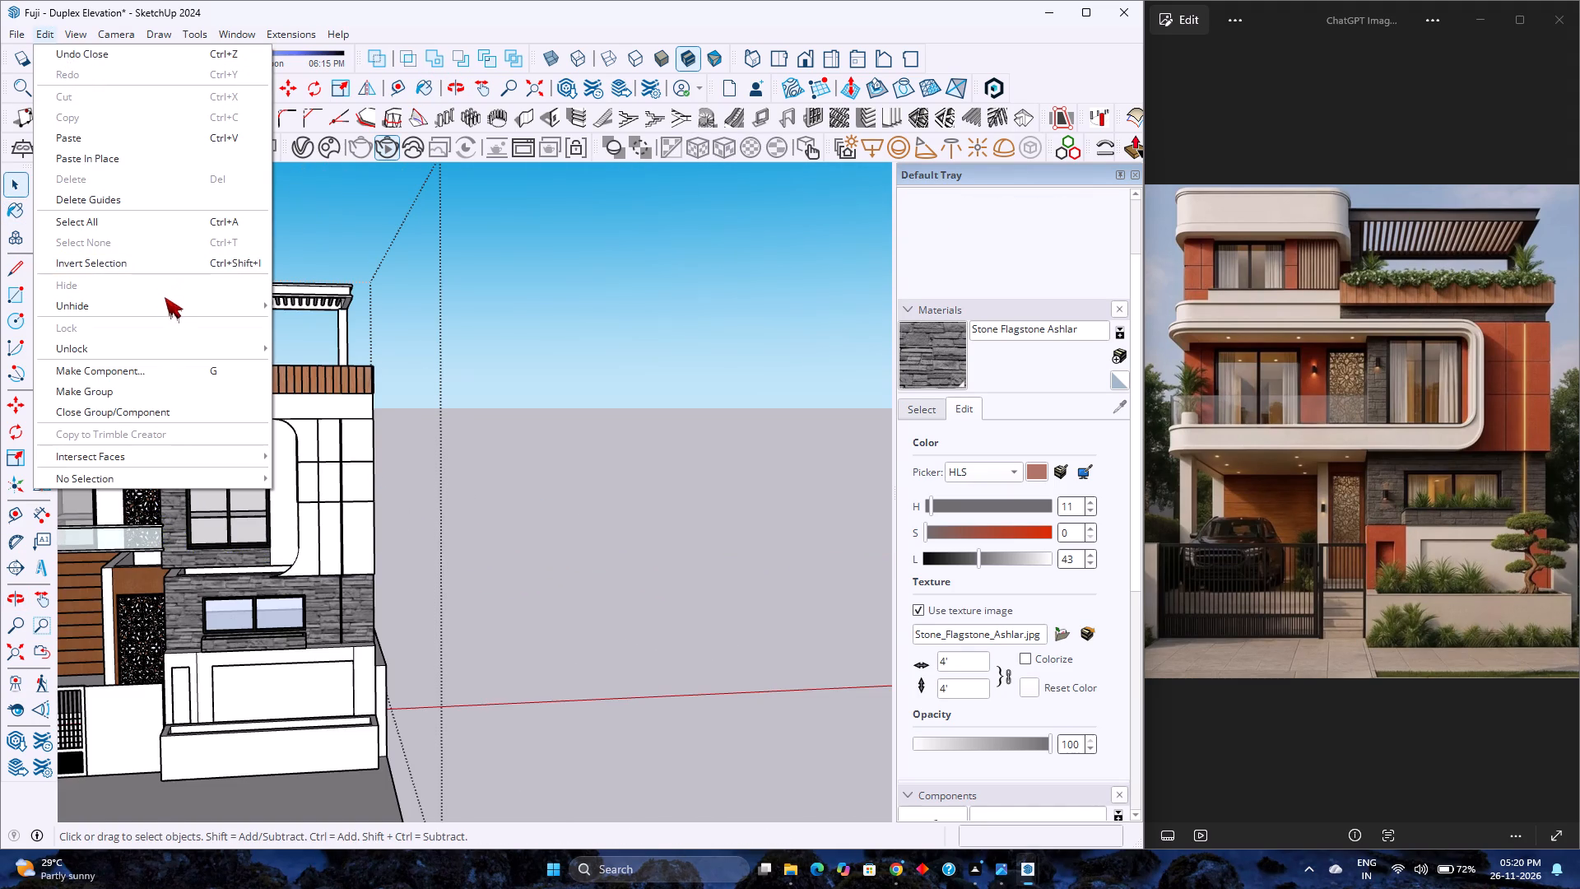
{"action": "left_click", "coordinate": [338, 349]}
Examine the stone cladding, the curved frame's underside and the wall joints from below and from the front.
{"action": "scroll", "coordinate": [330, 568], "scroll_direction": "up", "scroll_amount": 3}
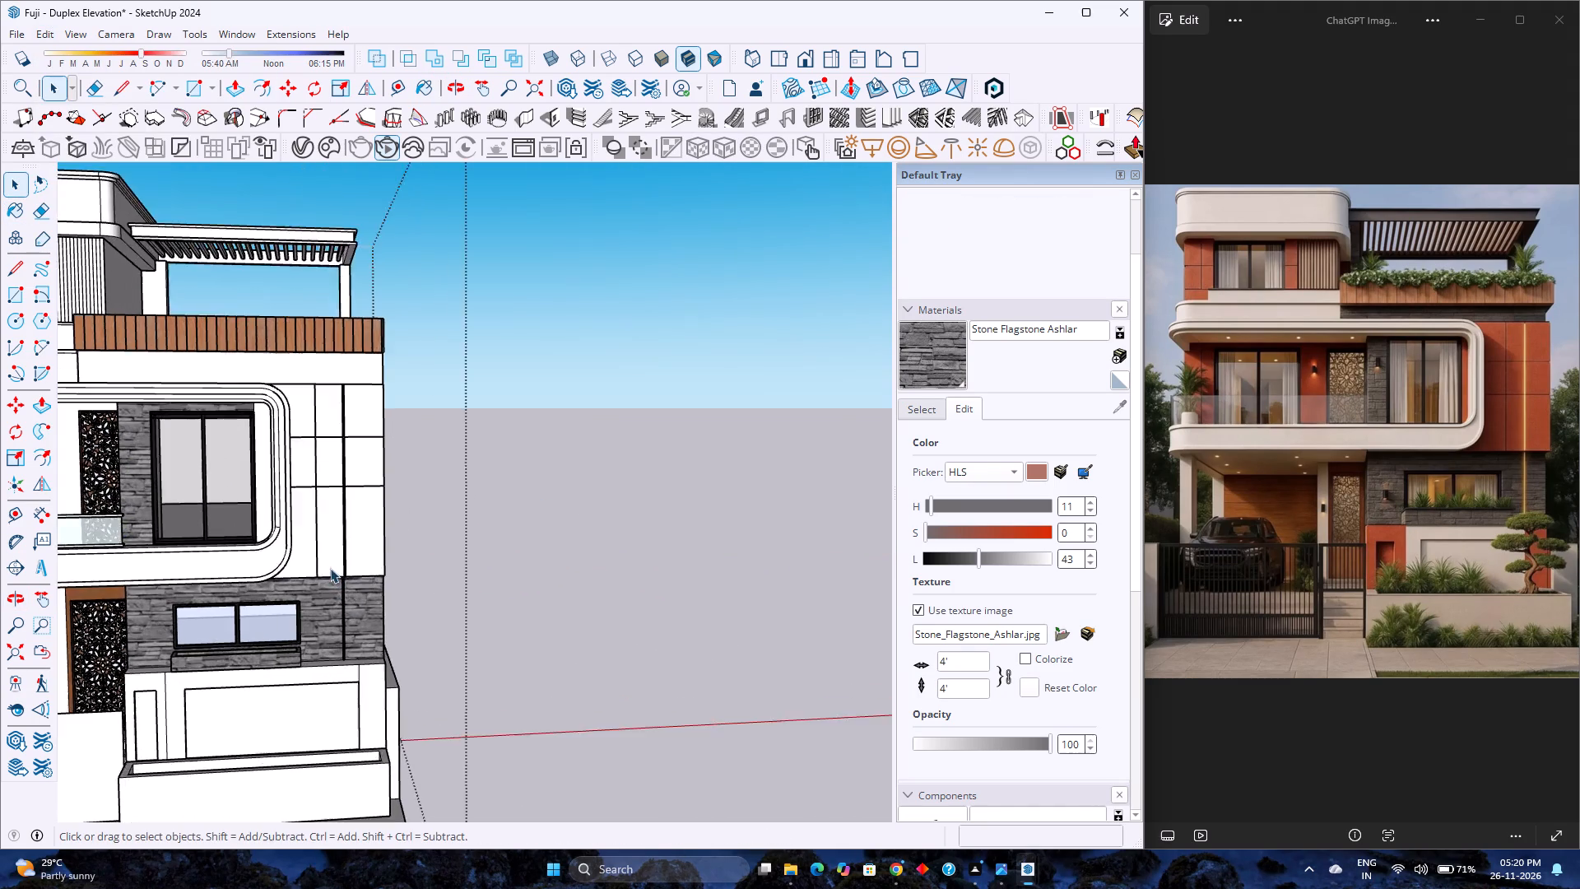
{"action": "scroll", "coordinate": [330, 568], "scroll_direction": "up", "scroll_amount": 3}
{"action": "middle_click_drag", "start_coordinate": [266, 584], "coordinate": [396, 703], "text": "shift"}
{"action": "middle_click", "coordinate": [396, 705]}
{"action": "middle_click_drag", "start_coordinate": [306, 711], "coordinate": [522, 501]}
{"action": "middle_click", "coordinate": [527, 505]}
{"action": "scroll", "coordinate": [266, 661], "scroll_direction": "up", "scroll_amount": 4}
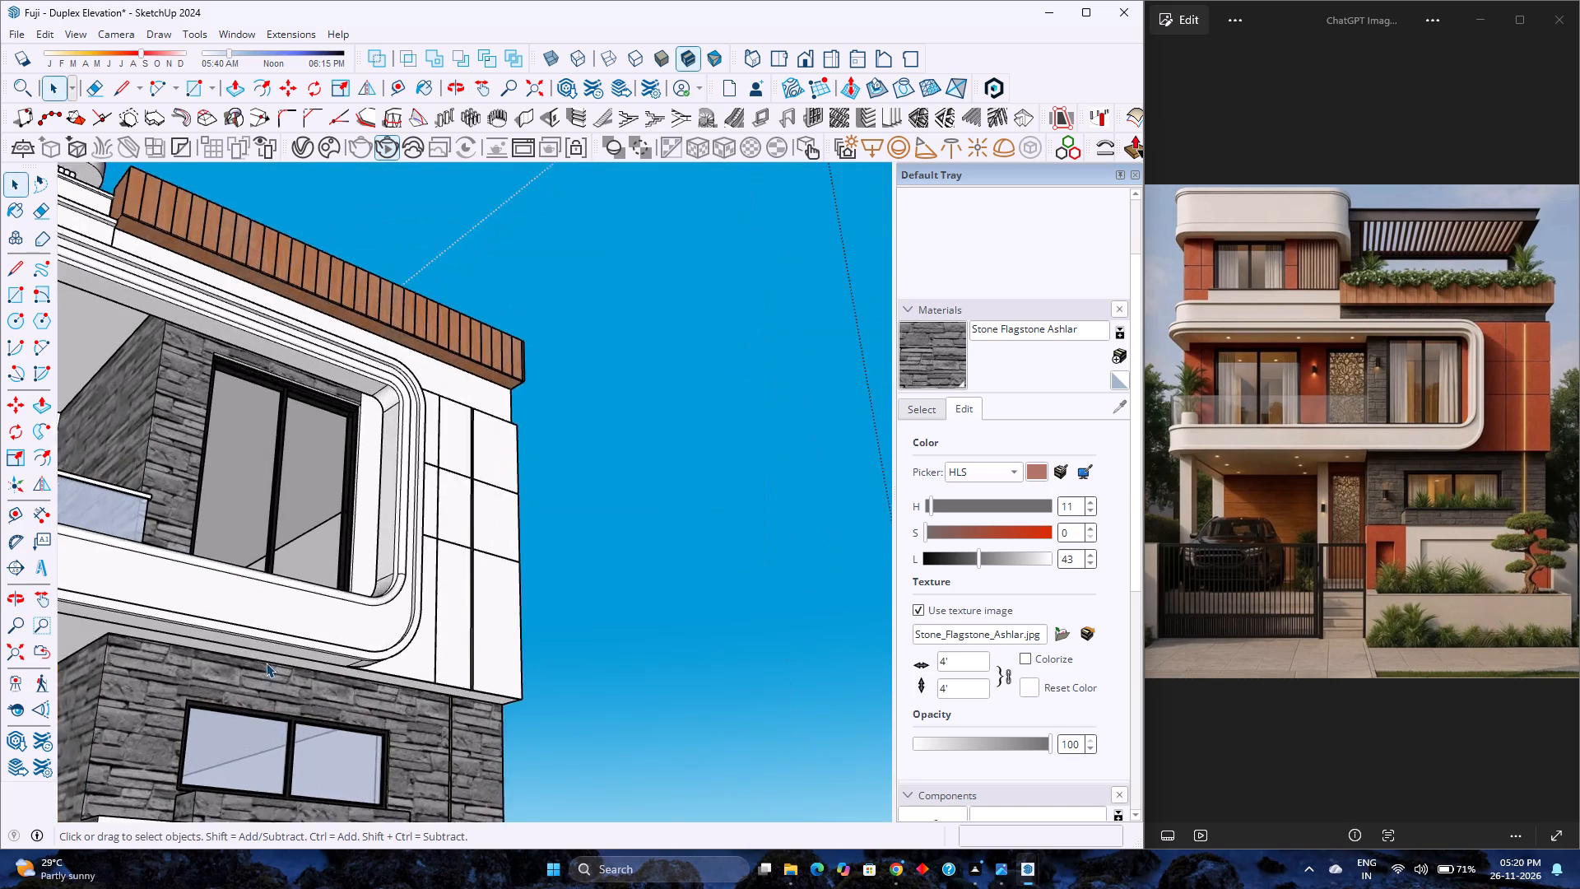
{"action": "scroll", "coordinate": [266, 663], "scroll_direction": "up", "scroll_amount": 7}
{"action": "middle_click_drag", "start_coordinate": [315, 665], "coordinate": [208, 692]}
{"action": "scroll", "coordinate": [218, 703], "scroll_direction": "down", "scroll_amount": 5}
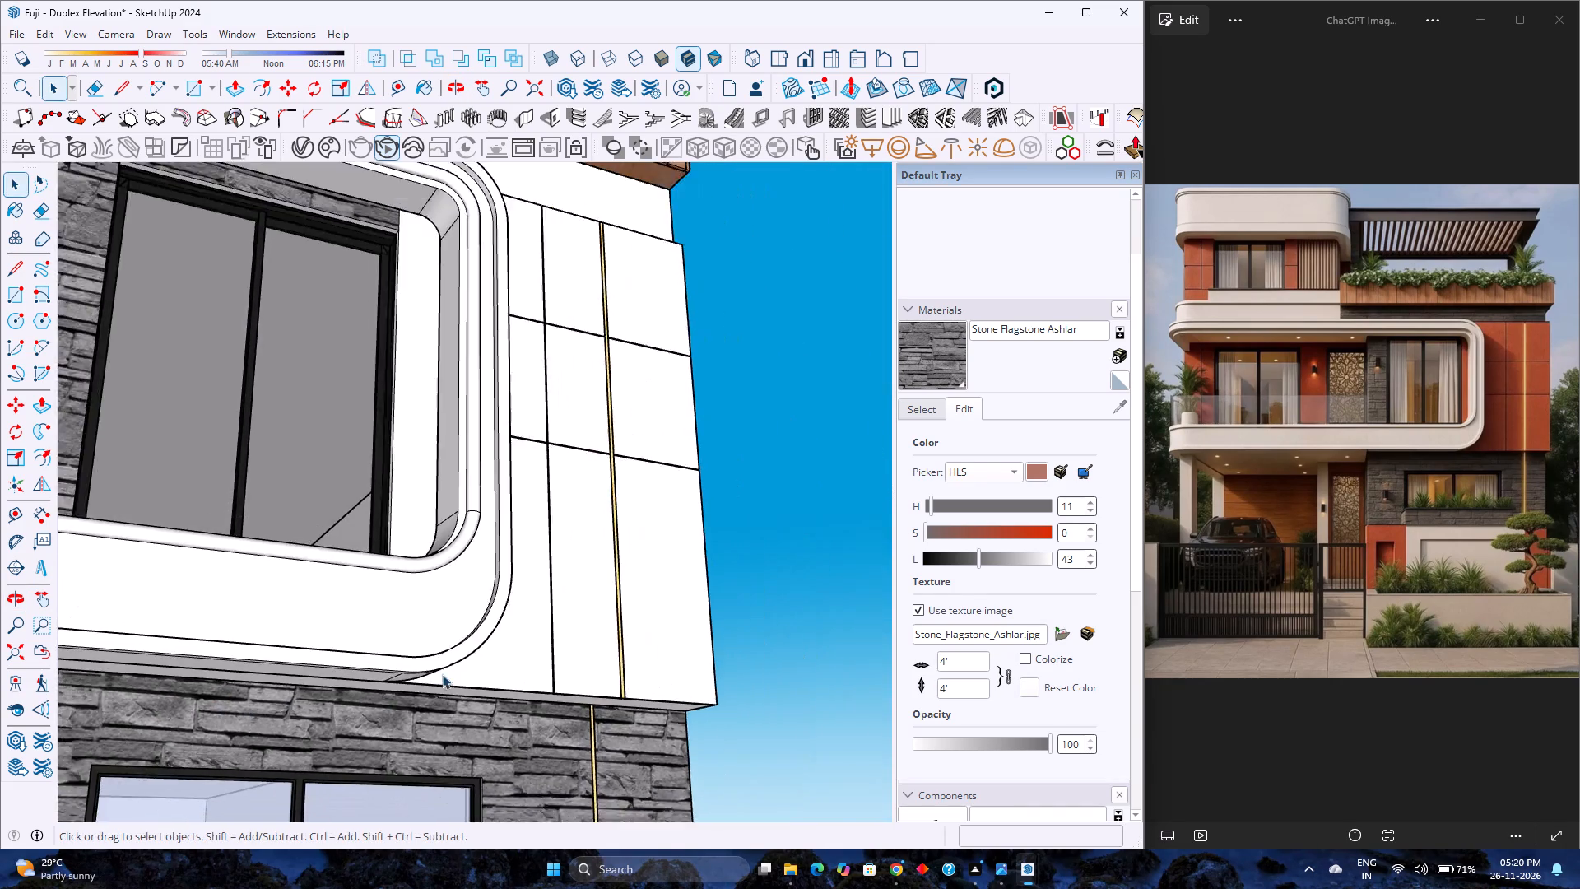
{"action": "scroll", "coordinate": [442, 674], "scroll_direction": "down", "scroll_amount": 9}
{"action": "middle_click_drag", "start_coordinate": [570, 634], "coordinate": [498, 778]}
{"action": "scroll", "coordinate": [495, 717], "scroll_direction": "down", "scroll_amount": 8}
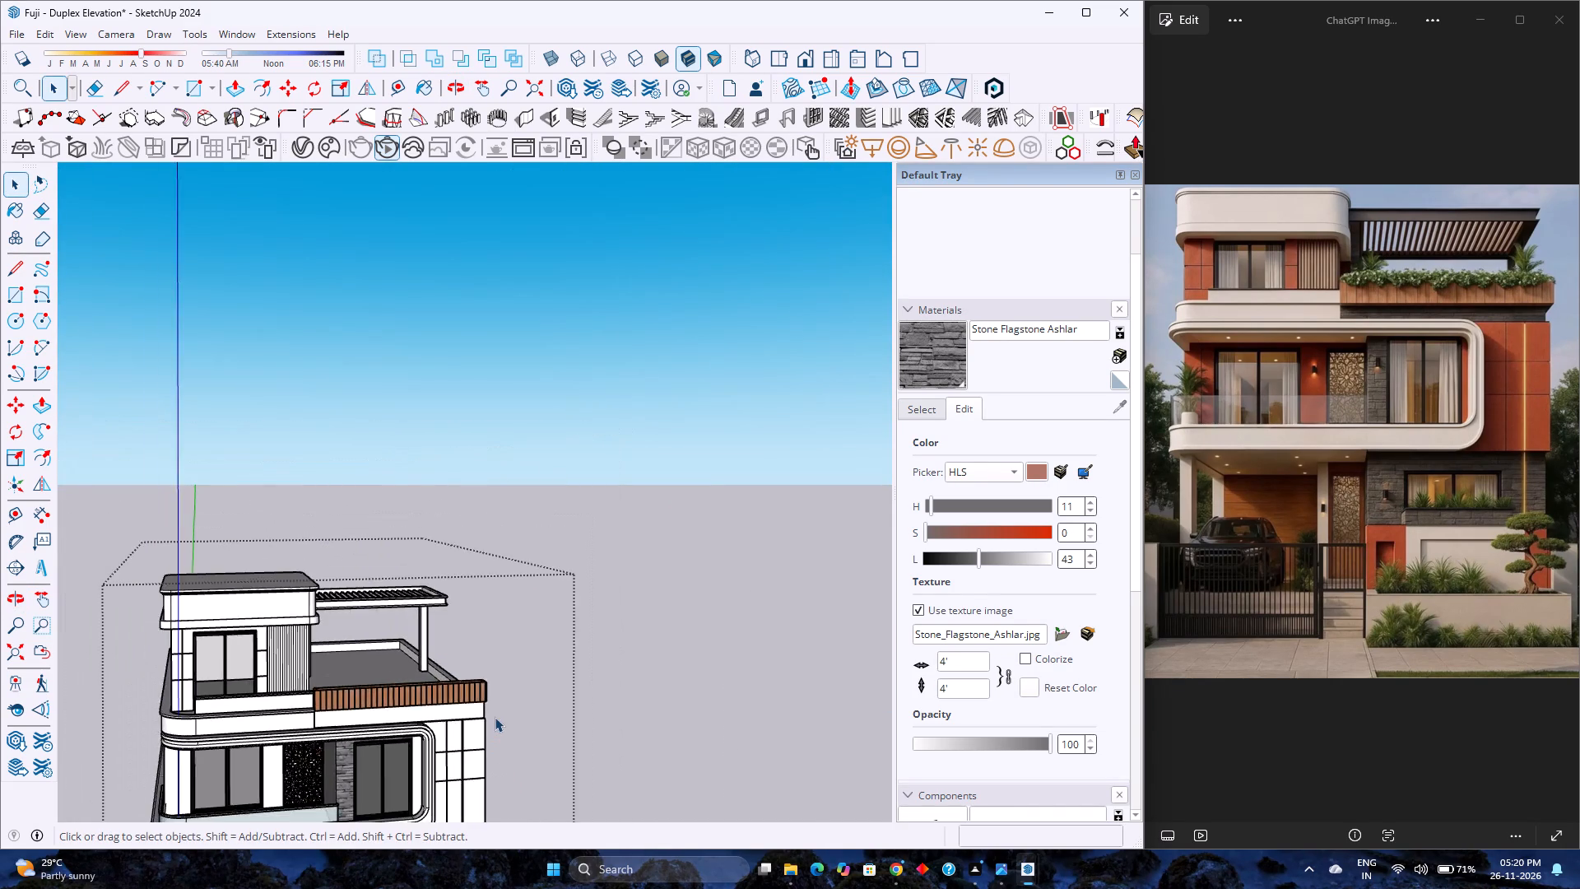
{"action": "scroll", "coordinate": [495, 717], "scroll_direction": "down", "scroll_amount": 12}
{"action": "scroll", "coordinate": [391, 784], "scroll_direction": "up", "scroll_amount": 16}
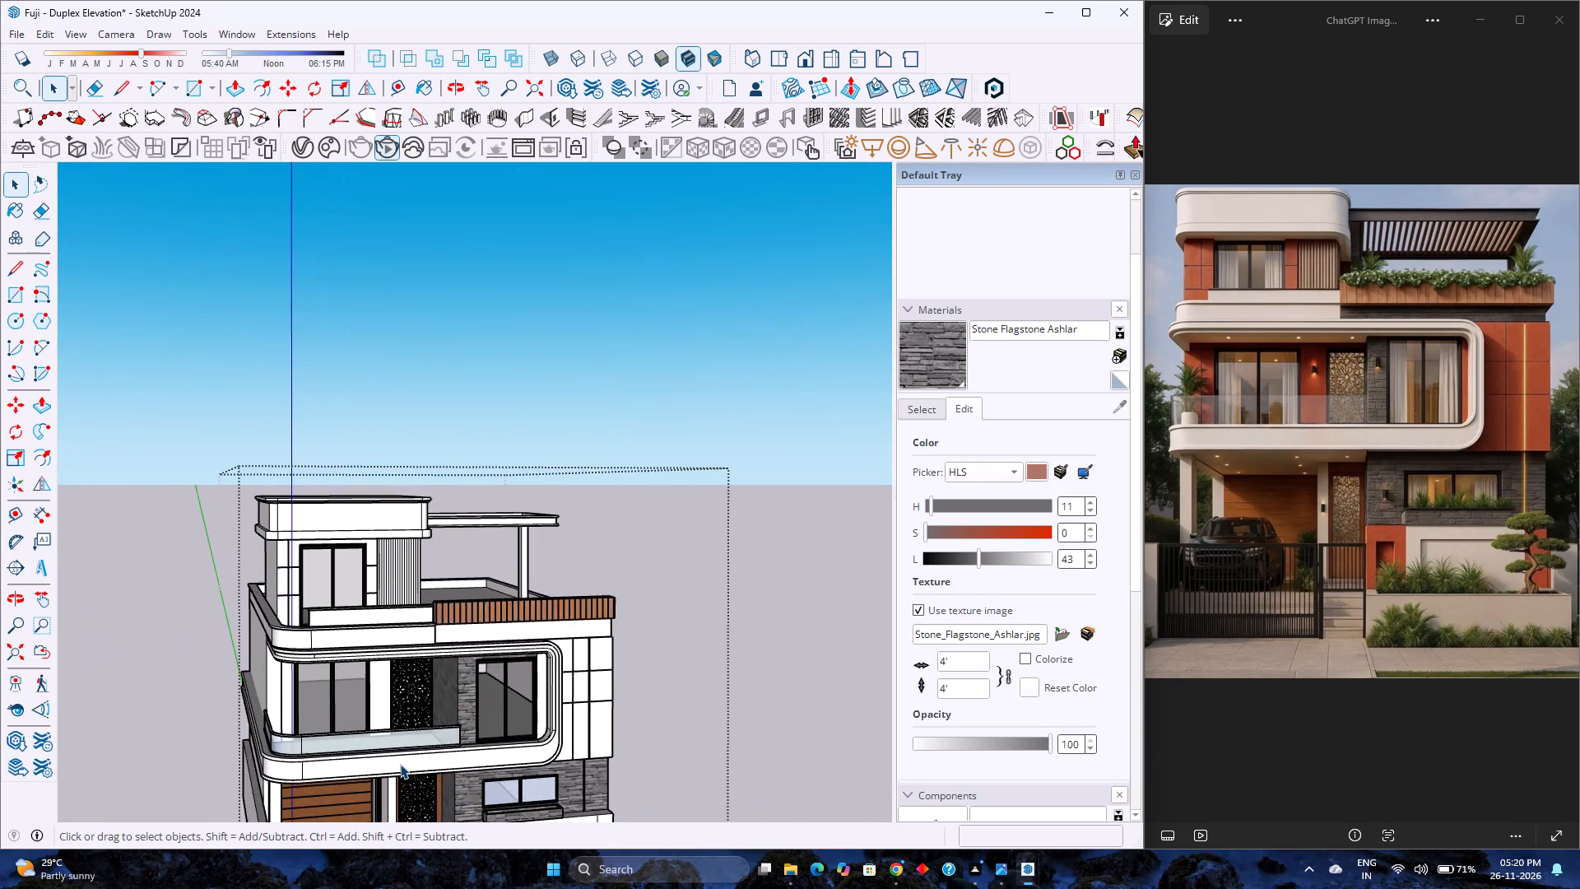
{"action": "scroll", "coordinate": [400, 764], "scroll_direction": "up", "scroll_amount": 10}
{"action": "scroll", "coordinate": [404, 751], "scroll_direction": "down", "scroll_amount": 2}
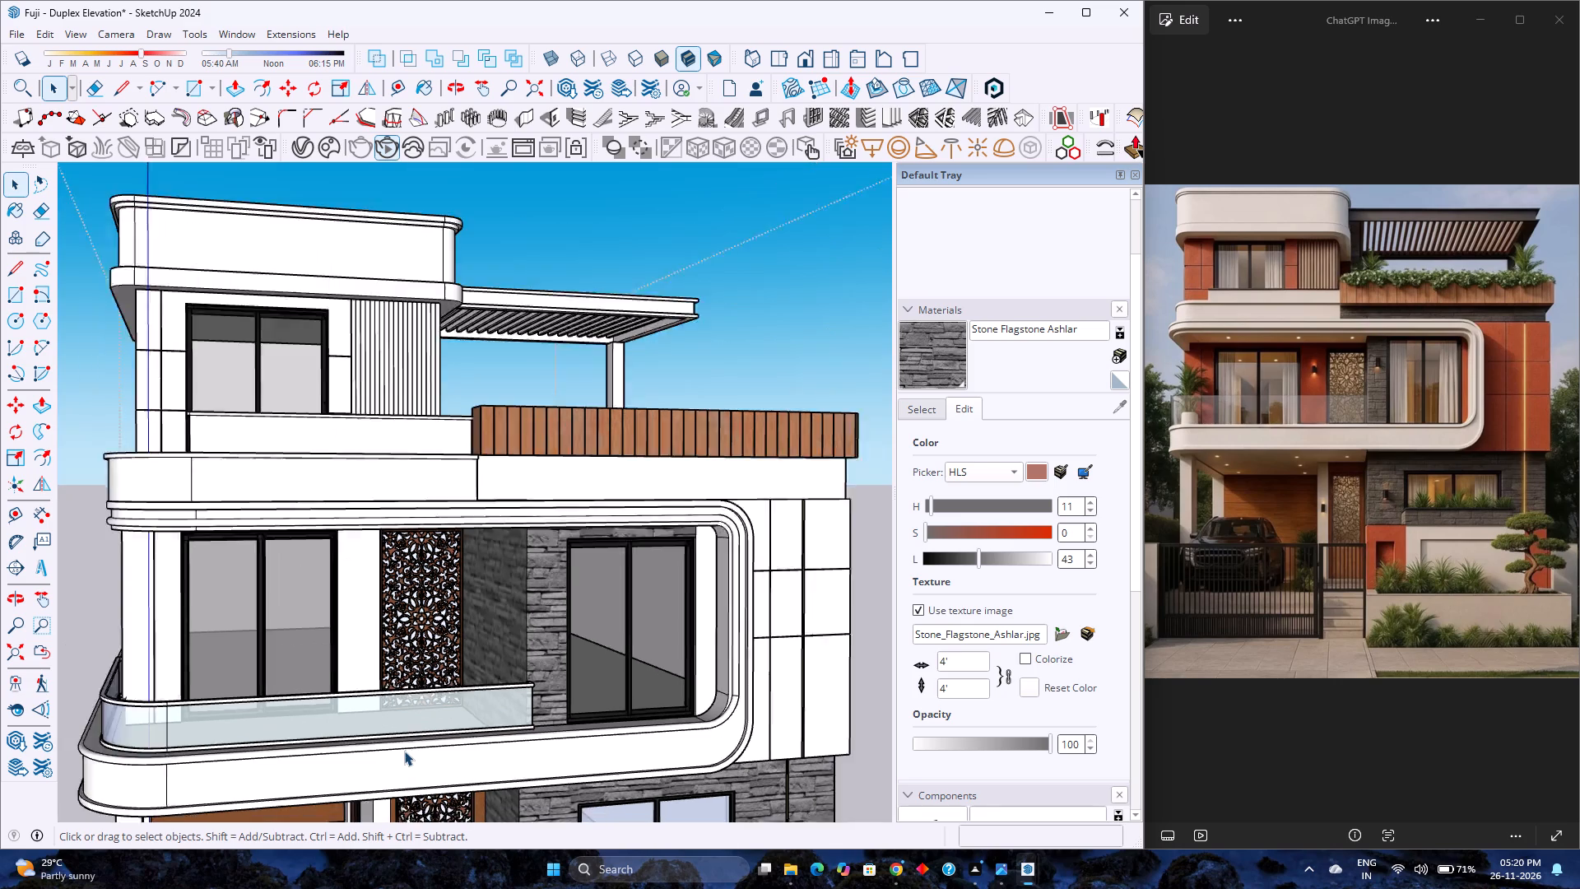
{"action": "scroll", "coordinate": [404, 751], "scroll_direction": "down", "scroll_amount": 7}
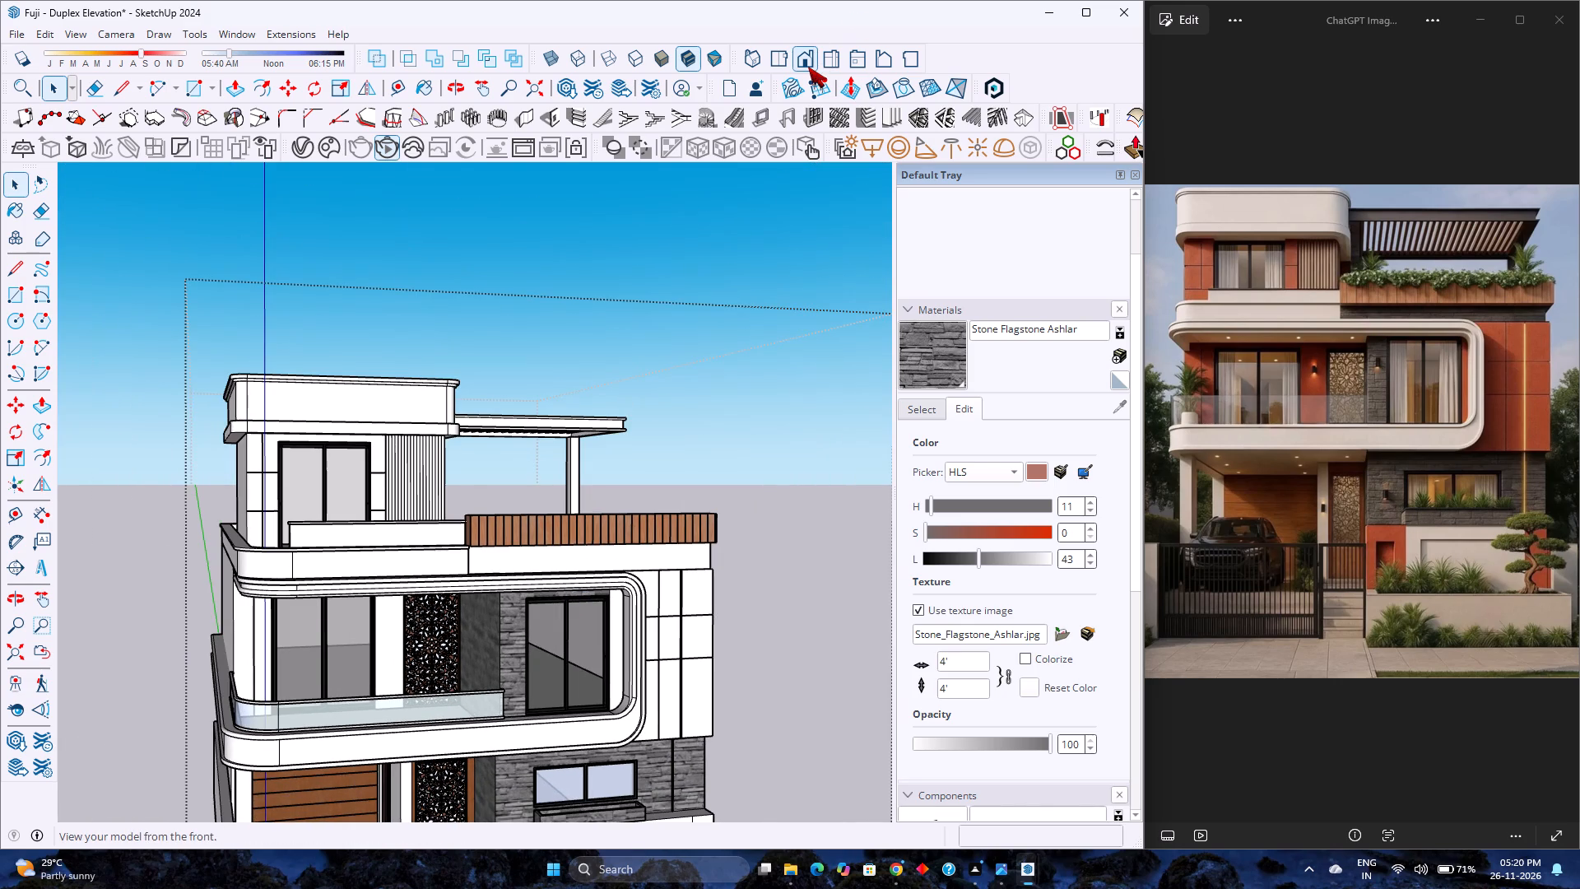
Compare the front view's stone cladding around both windows with a close-up of the reference image.
{"action": "left_click", "coordinate": [808, 67]}
{"action": "scroll", "coordinate": [556, 612], "scroll_direction": "up", "scroll_amount": 3}
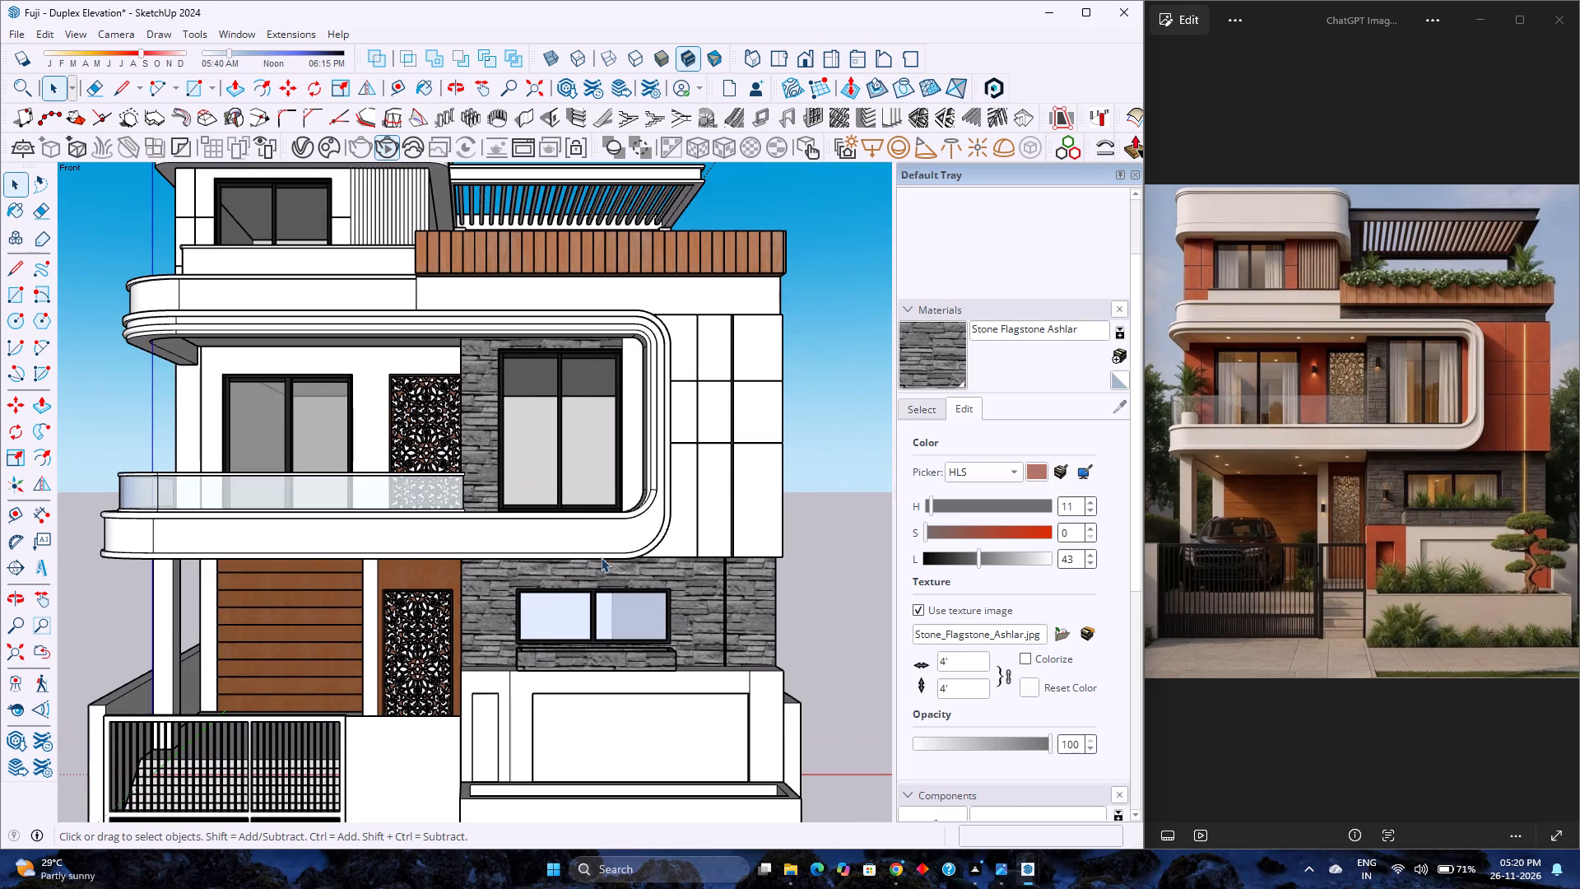
{"action": "scroll", "coordinate": [601, 557], "scroll_direction": "up", "scroll_amount": 3}
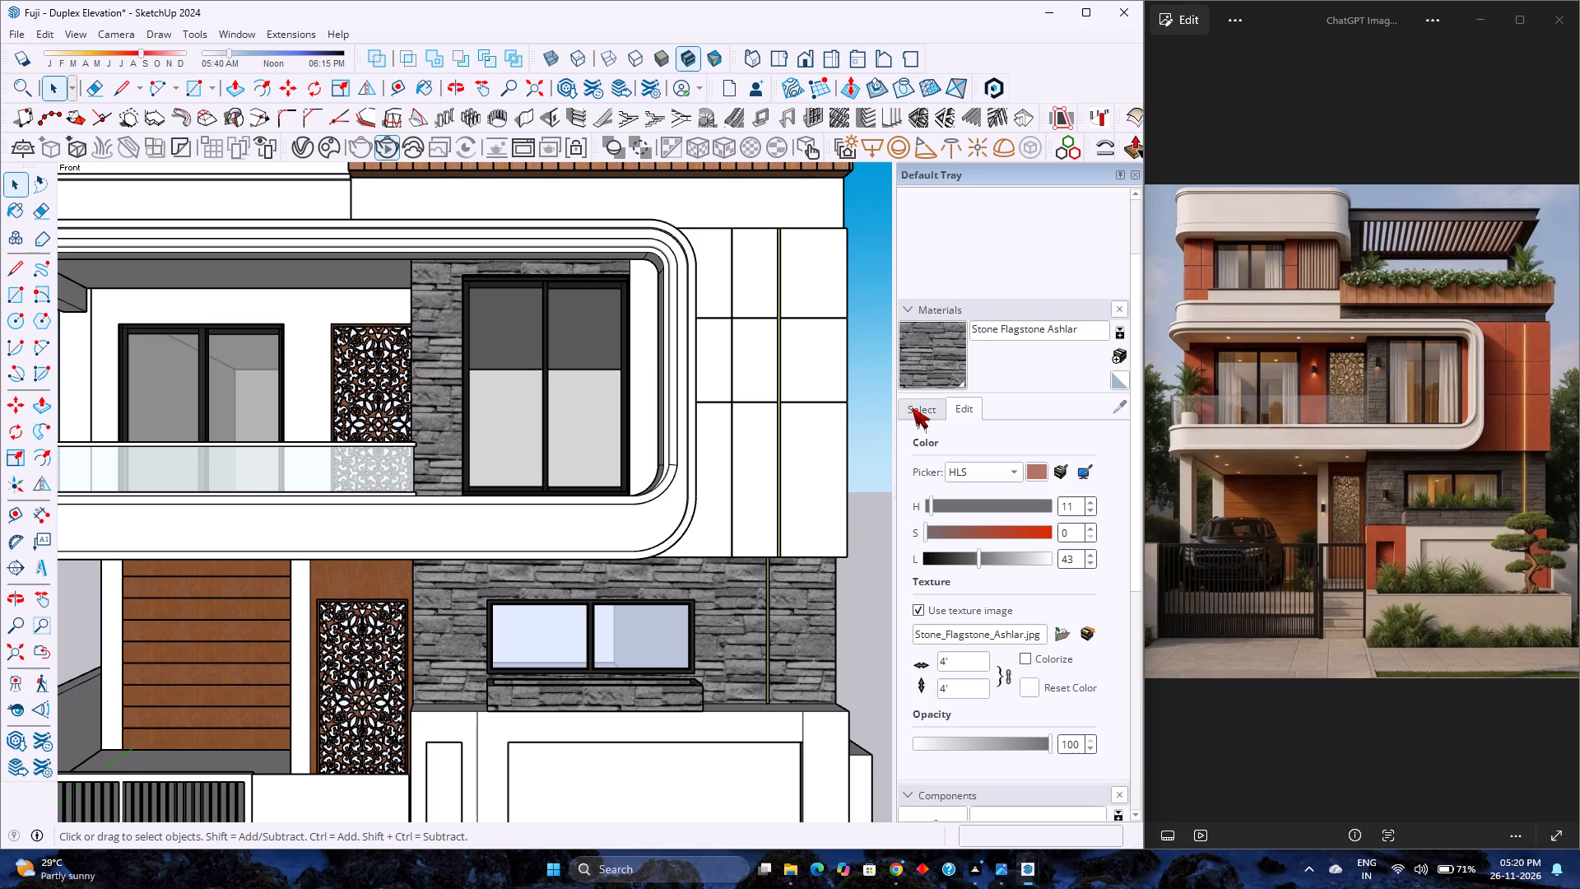
{"action": "scroll", "coordinate": [1466, 476], "scroll_direction": "up", "scroll_amount": 6}
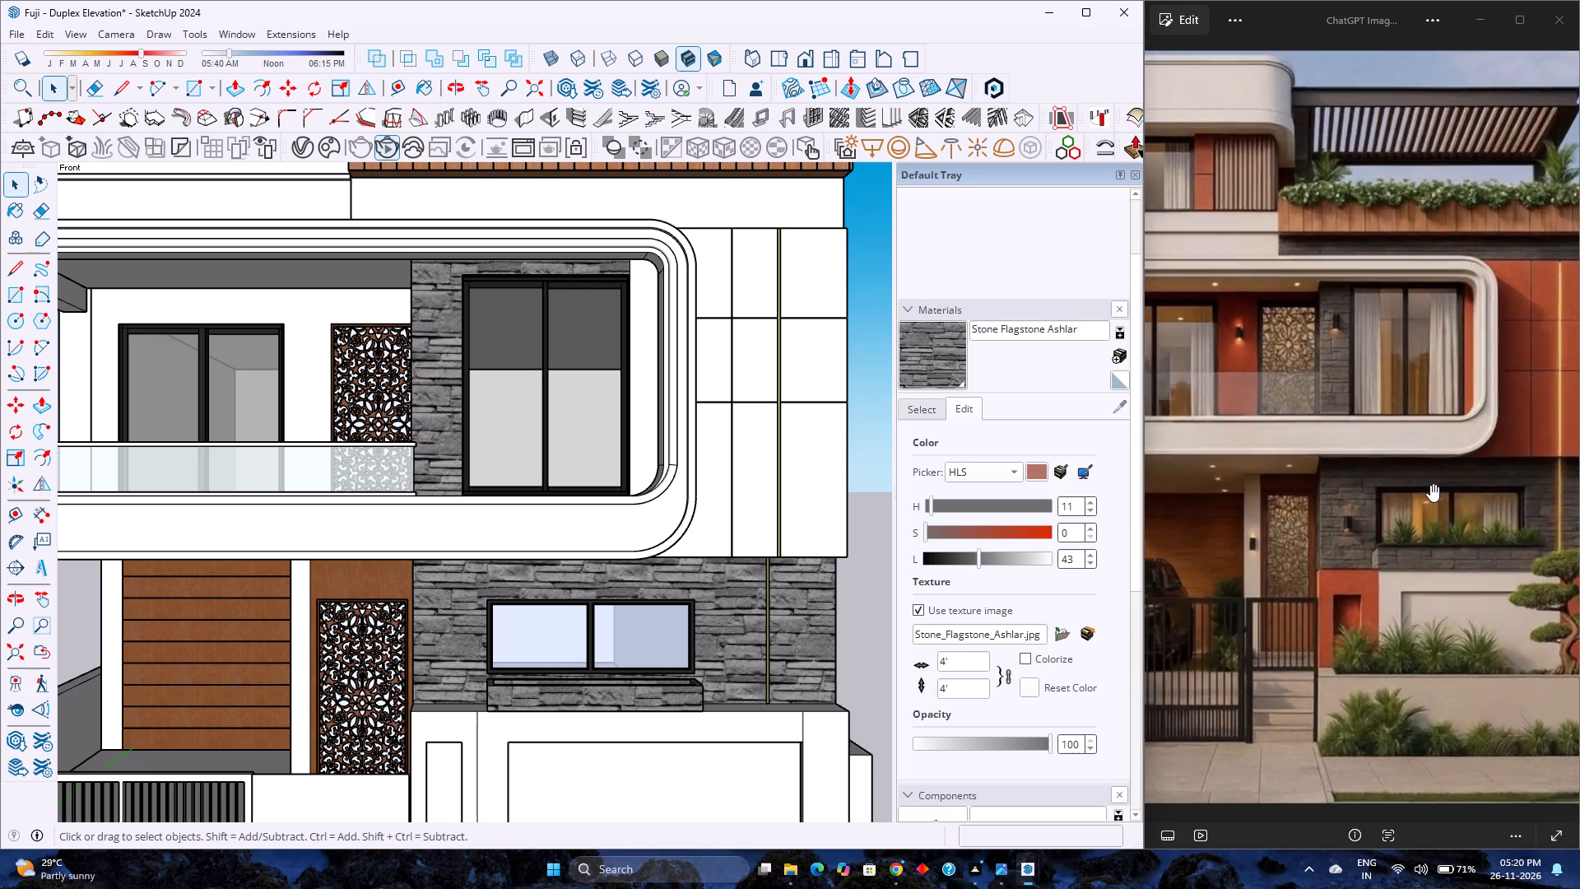
{"action": "scroll", "coordinate": [1430, 484], "scroll_direction": "up", "scroll_amount": 2}
{"action": "scroll", "coordinate": [1379, 527], "scroll_direction": "up", "scroll_amount": 3}
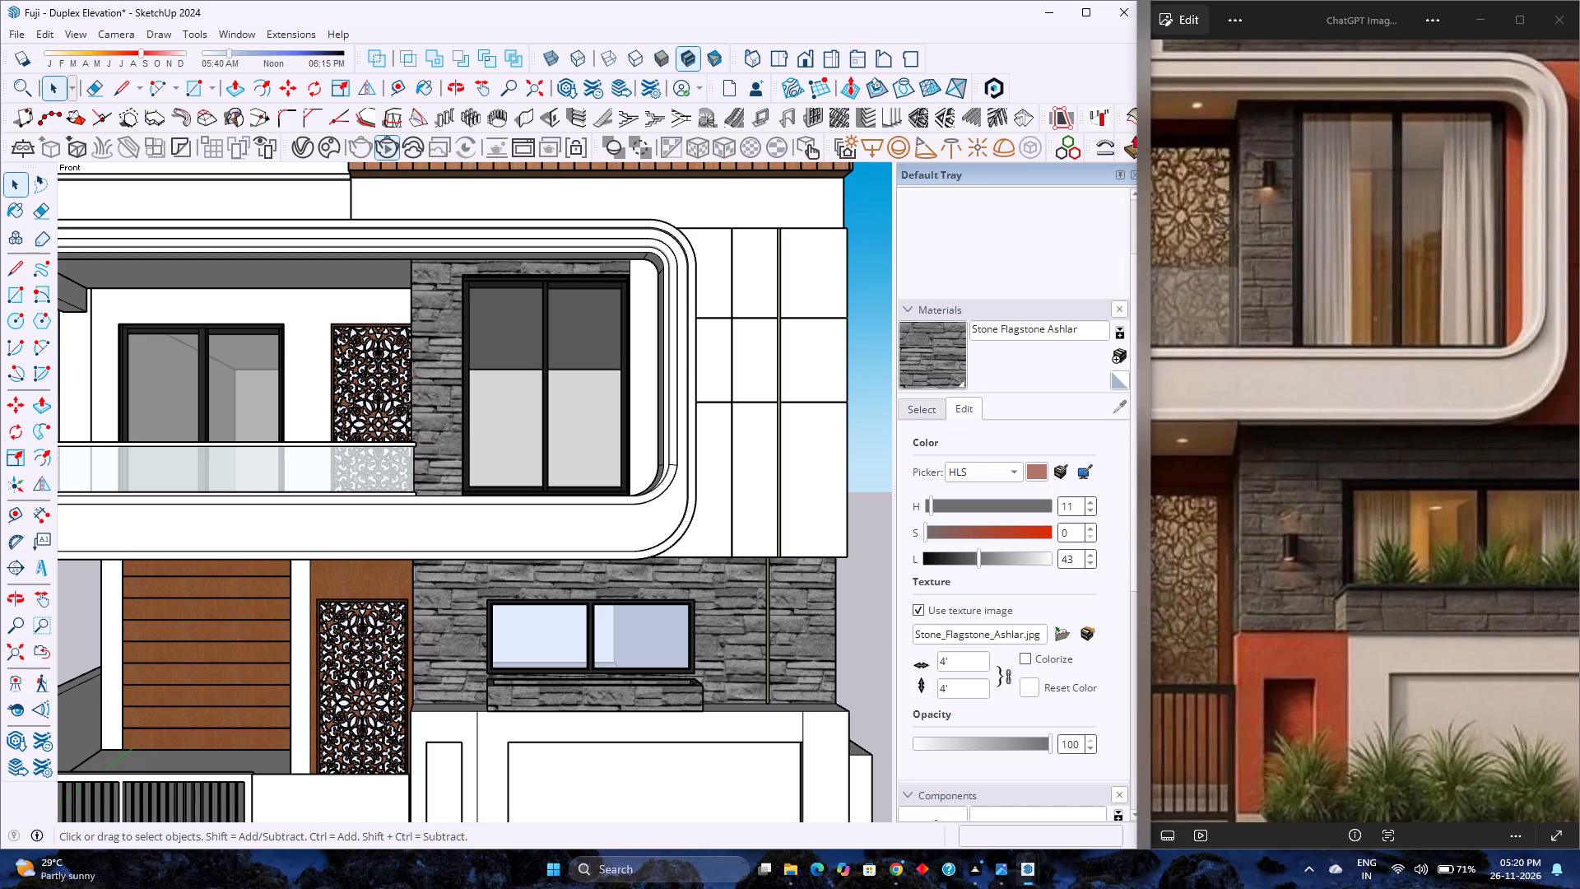
{"action": "scroll", "coordinate": [547, 648], "scroll_direction": "down", "scroll_amount": 5}
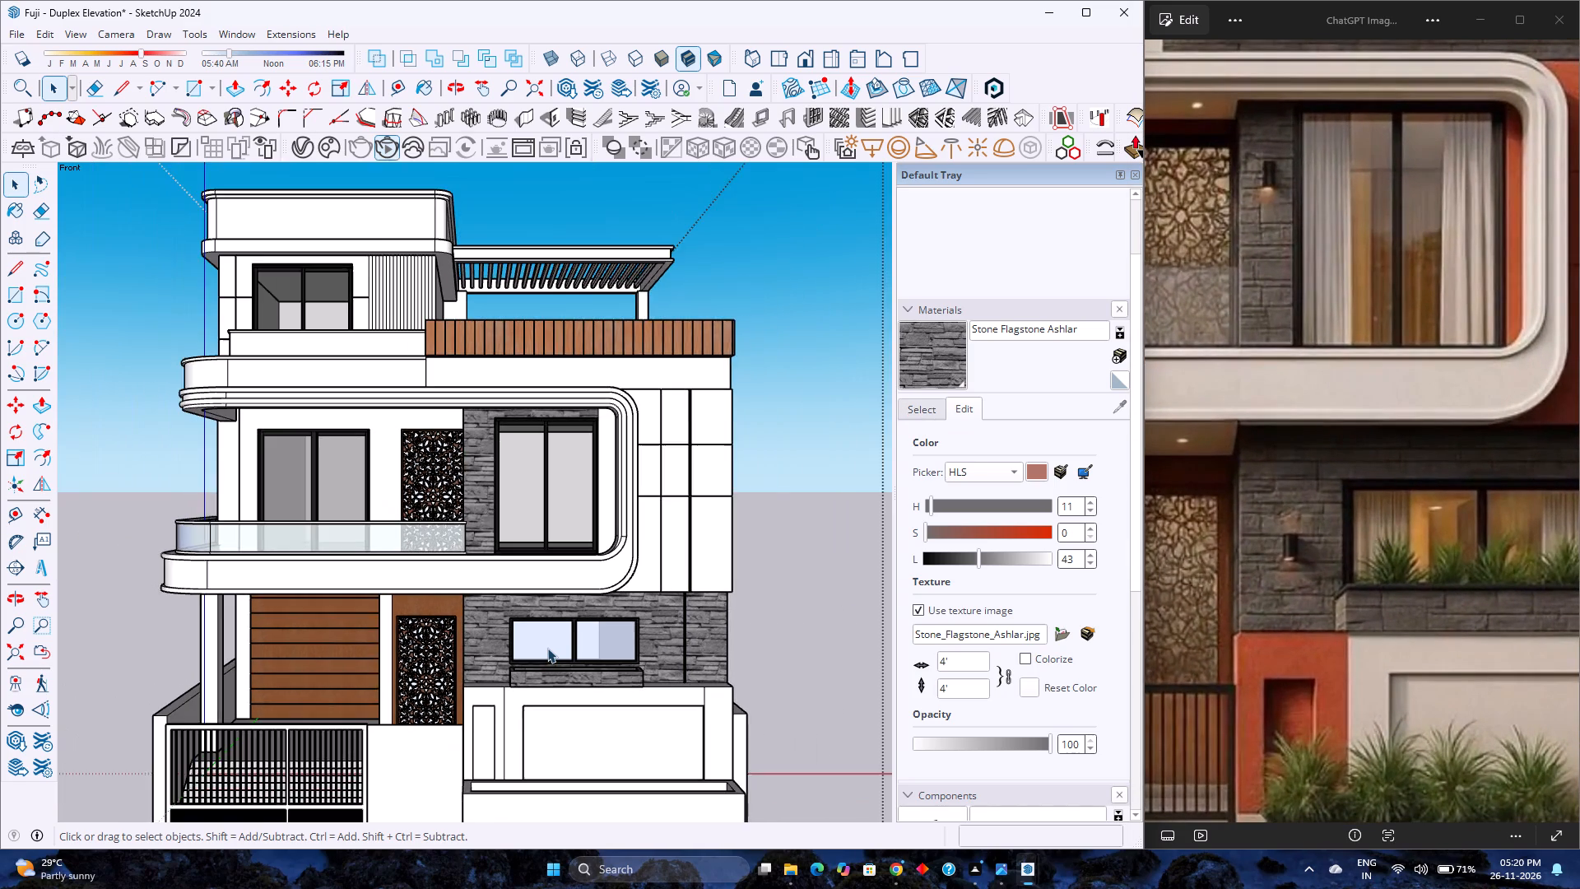
{"action": "scroll", "coordinate": [547, 648], "scroll_direction": "up", "scroll_amount": 1}
{"action": "scroll", "coordinate": [543, 640], "scroll_direction": "down", "scroll_amount": 2}
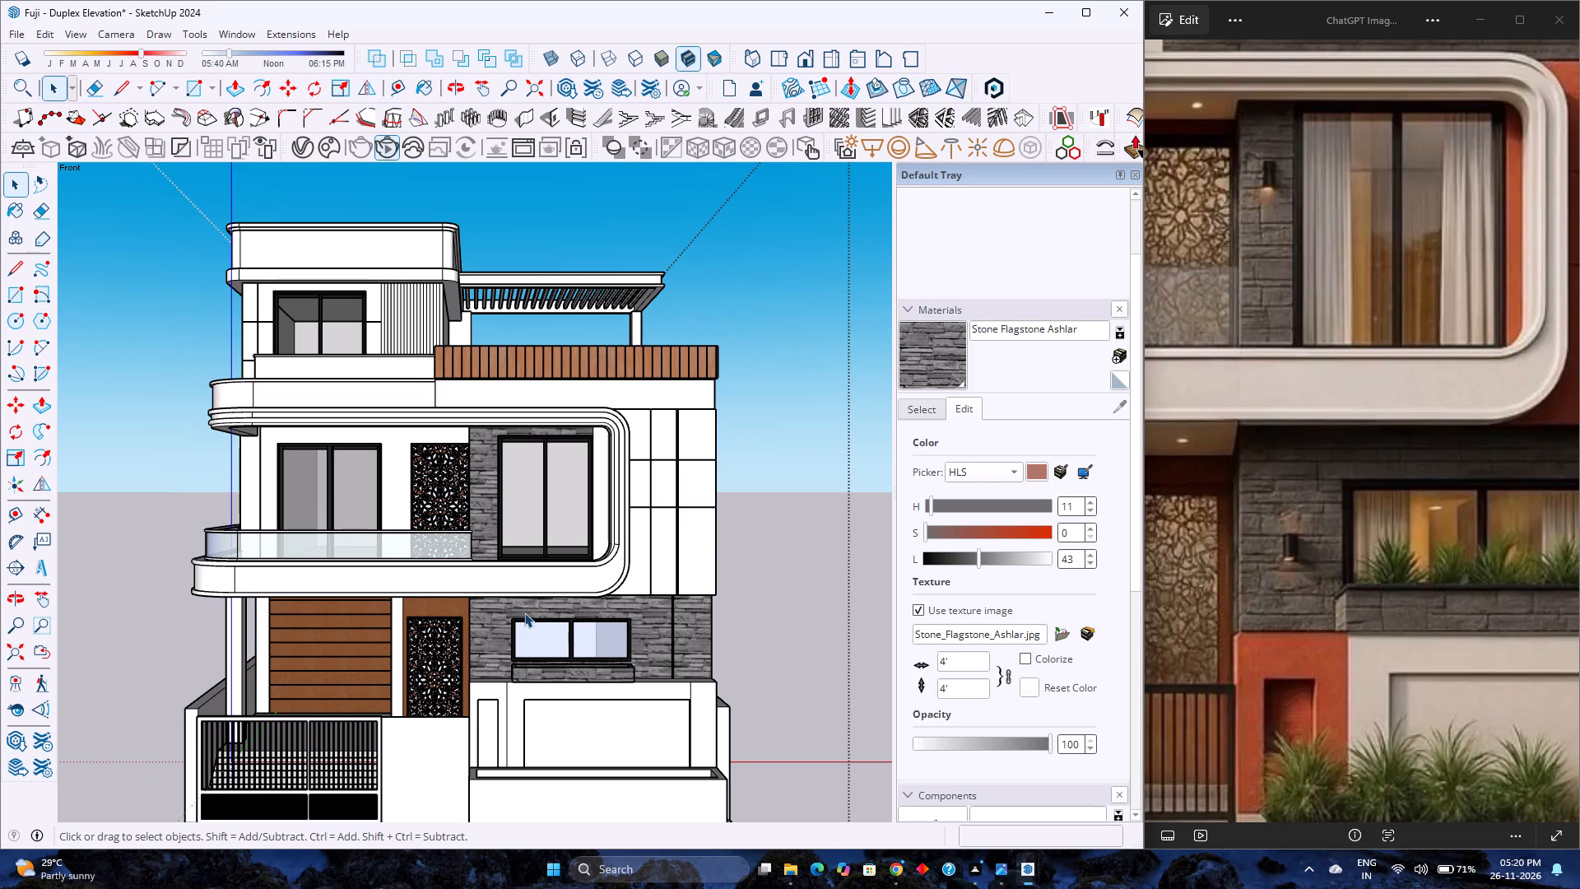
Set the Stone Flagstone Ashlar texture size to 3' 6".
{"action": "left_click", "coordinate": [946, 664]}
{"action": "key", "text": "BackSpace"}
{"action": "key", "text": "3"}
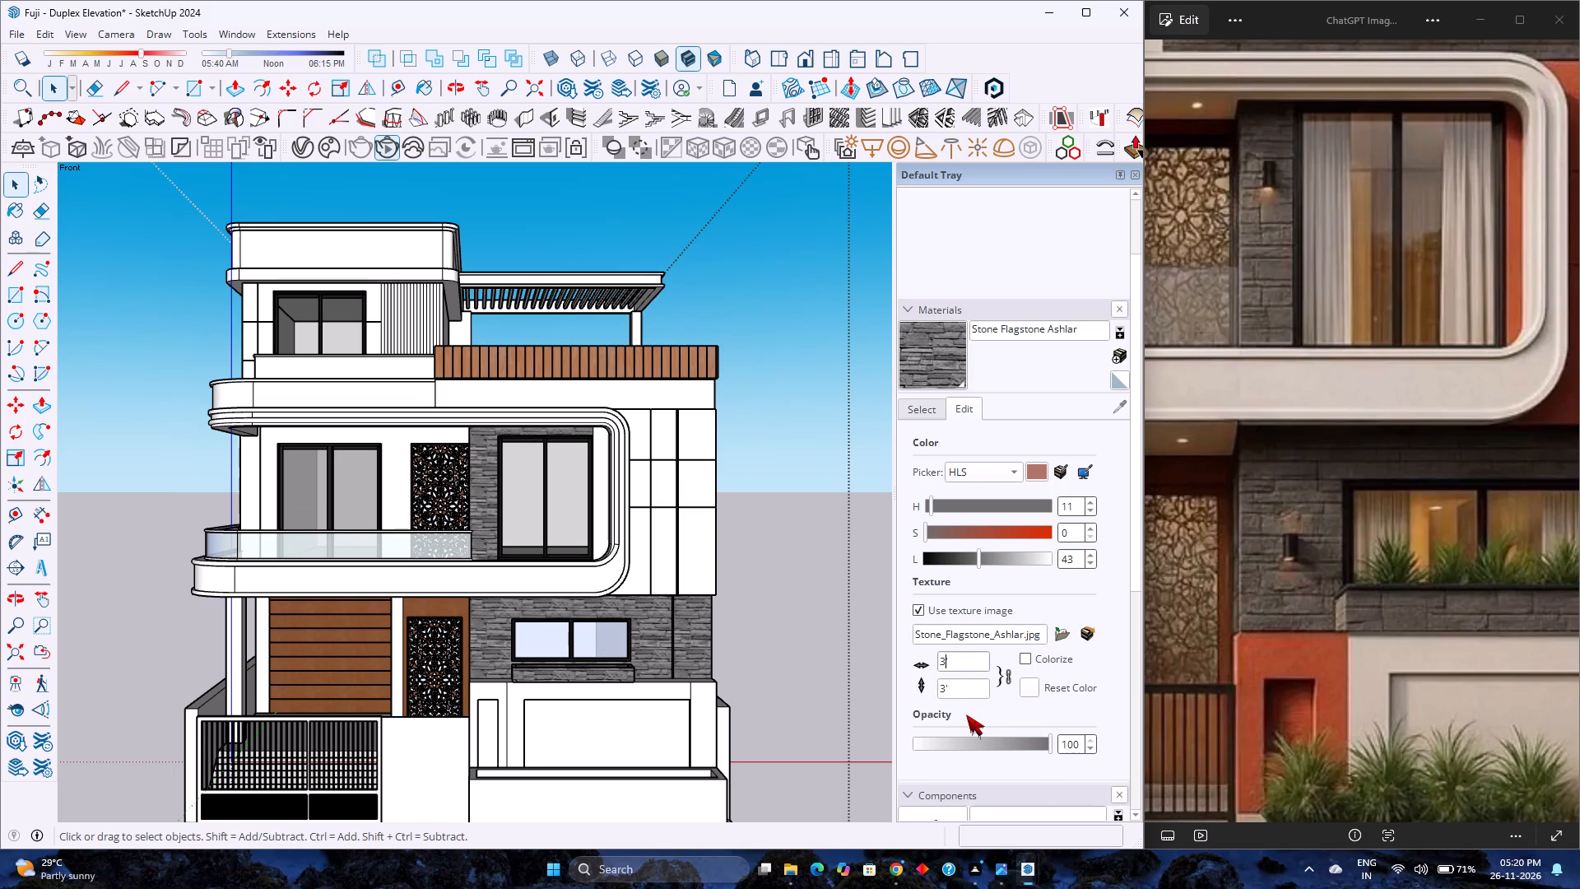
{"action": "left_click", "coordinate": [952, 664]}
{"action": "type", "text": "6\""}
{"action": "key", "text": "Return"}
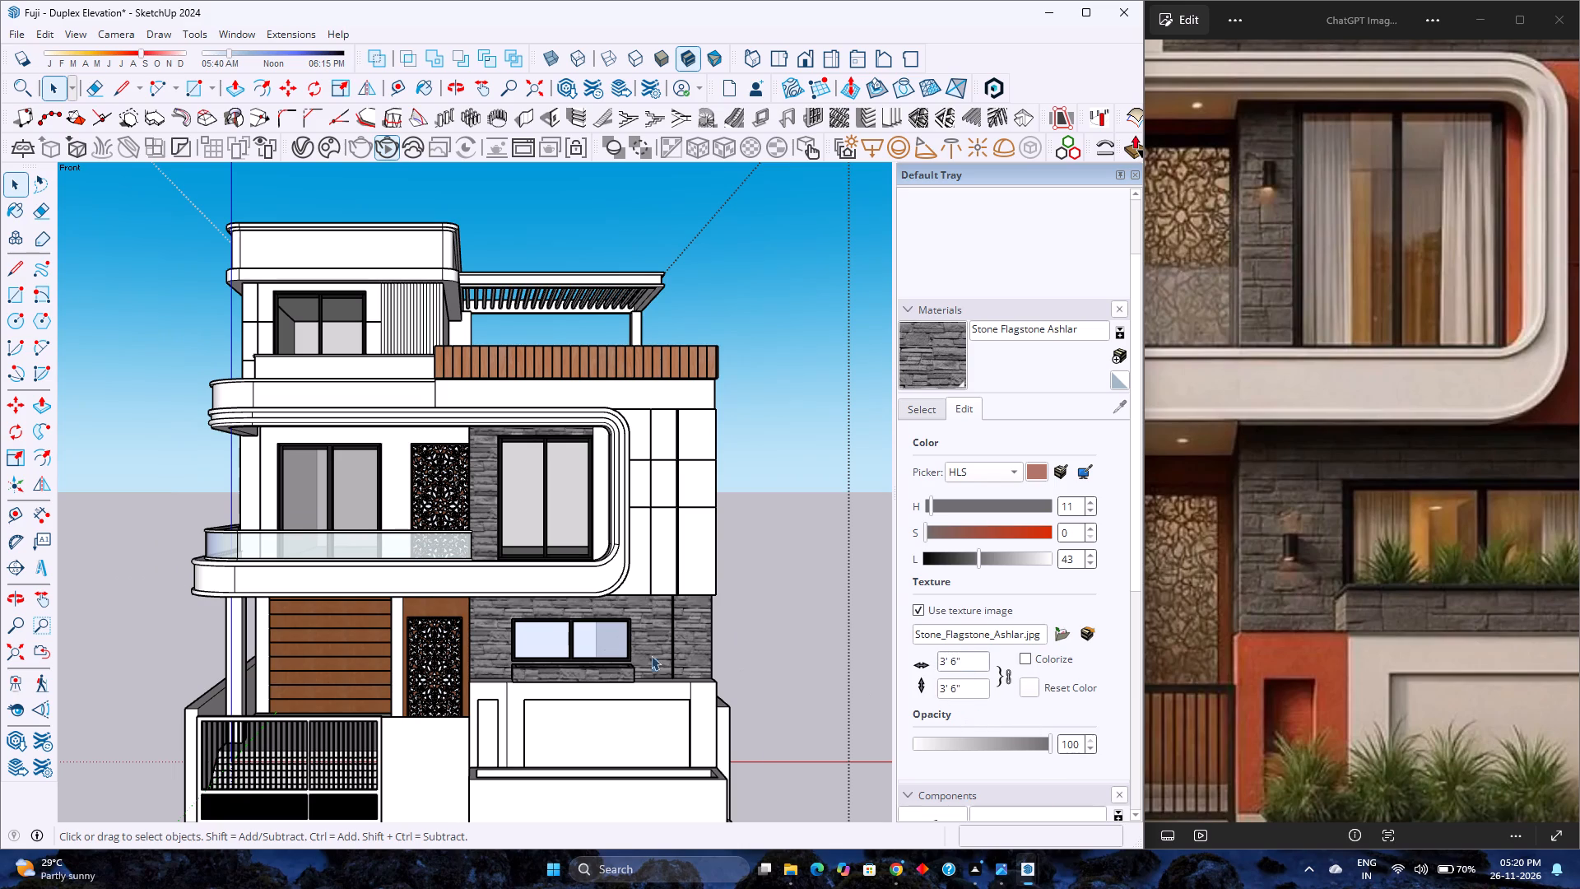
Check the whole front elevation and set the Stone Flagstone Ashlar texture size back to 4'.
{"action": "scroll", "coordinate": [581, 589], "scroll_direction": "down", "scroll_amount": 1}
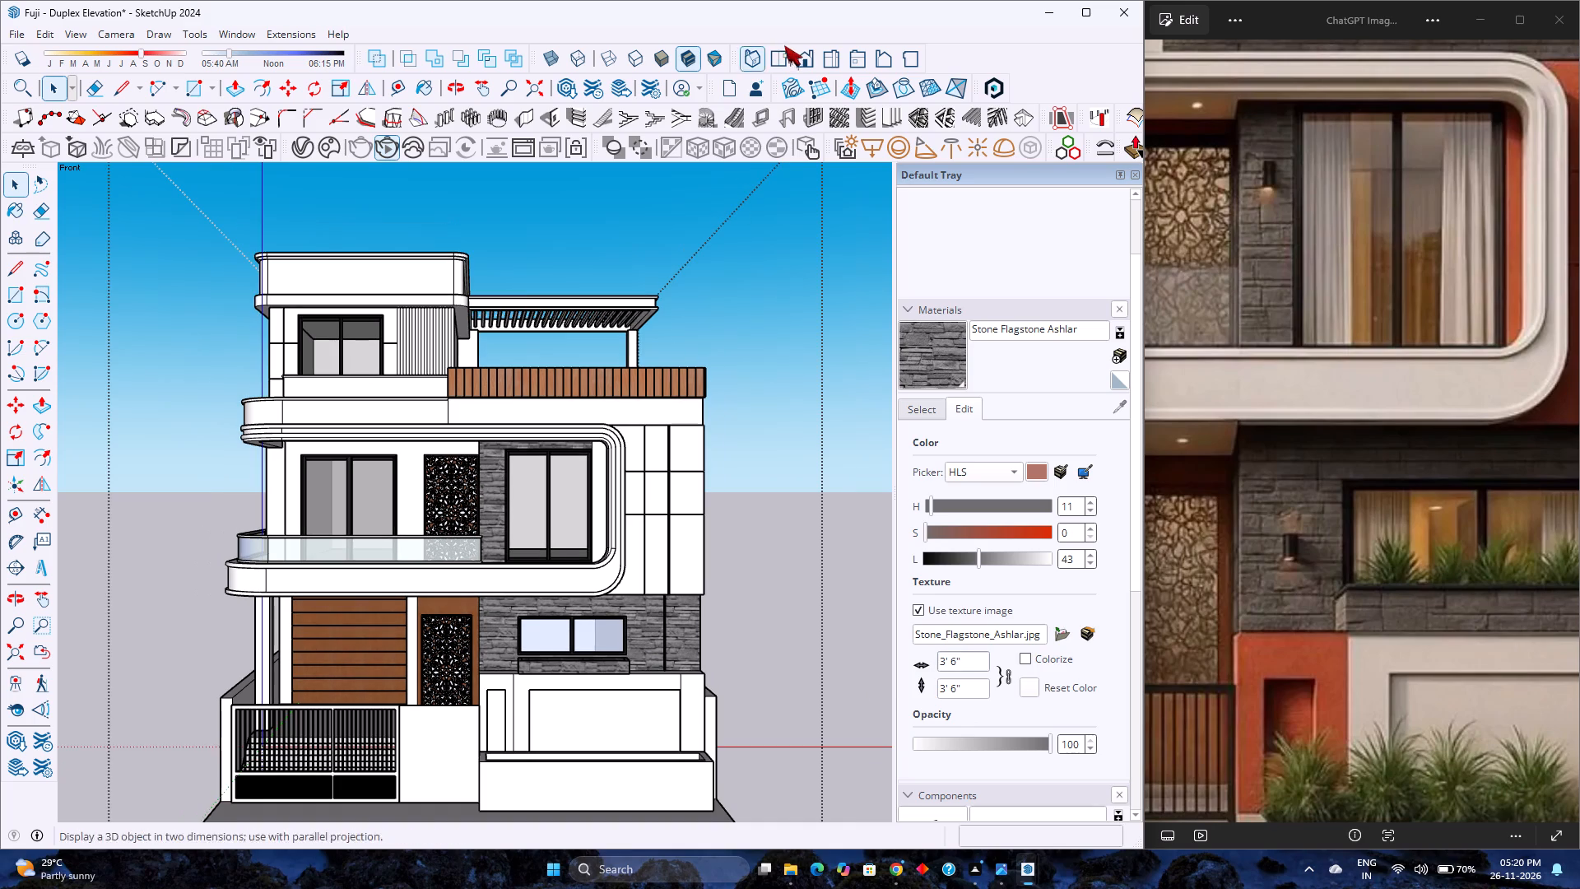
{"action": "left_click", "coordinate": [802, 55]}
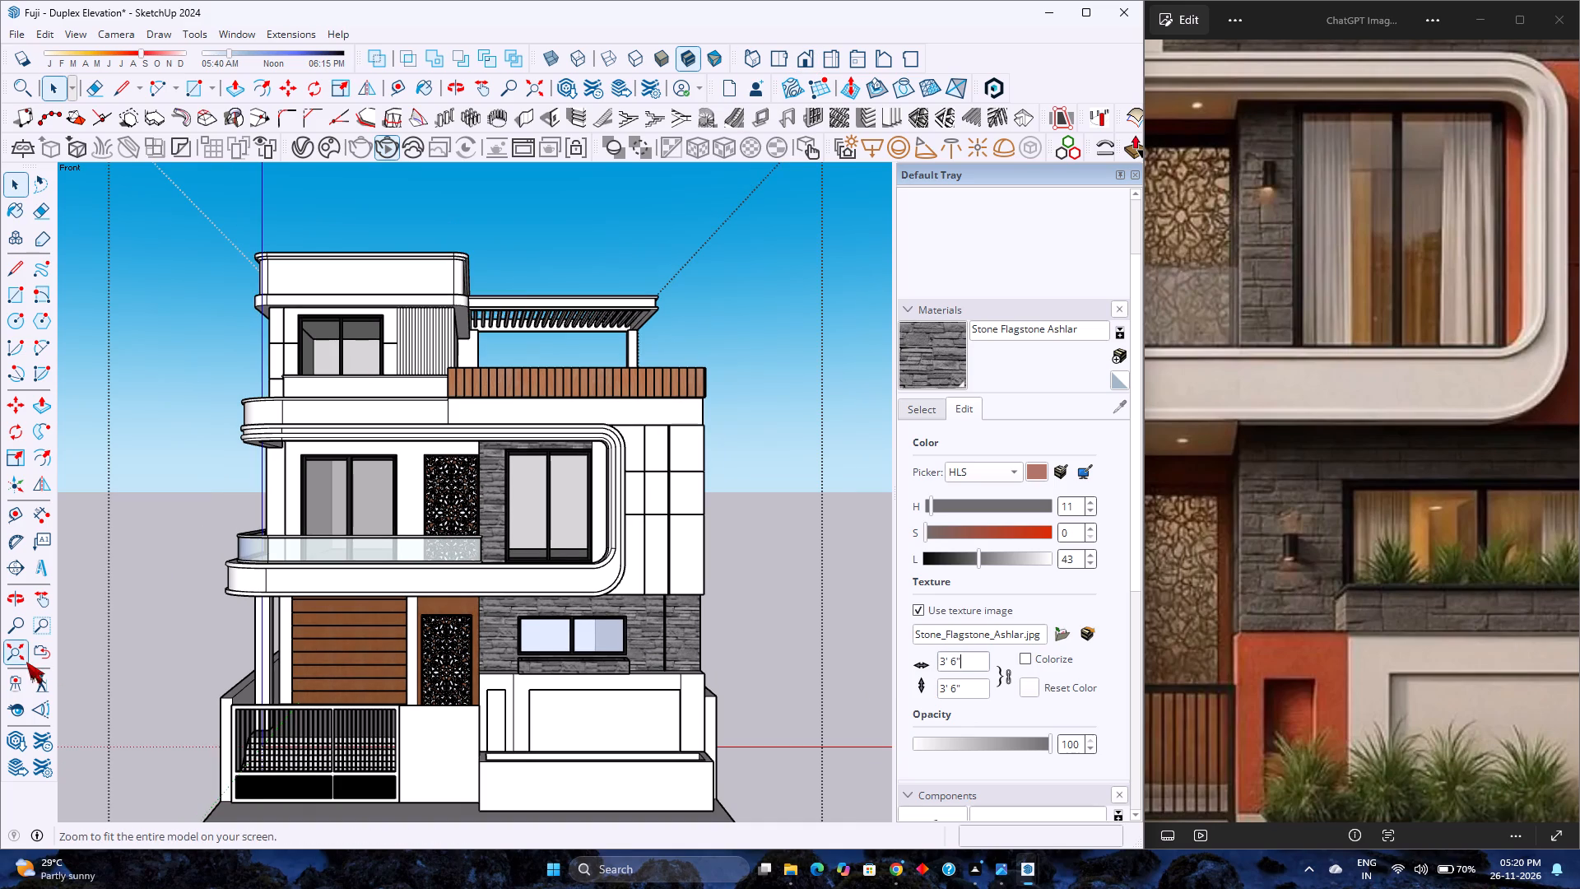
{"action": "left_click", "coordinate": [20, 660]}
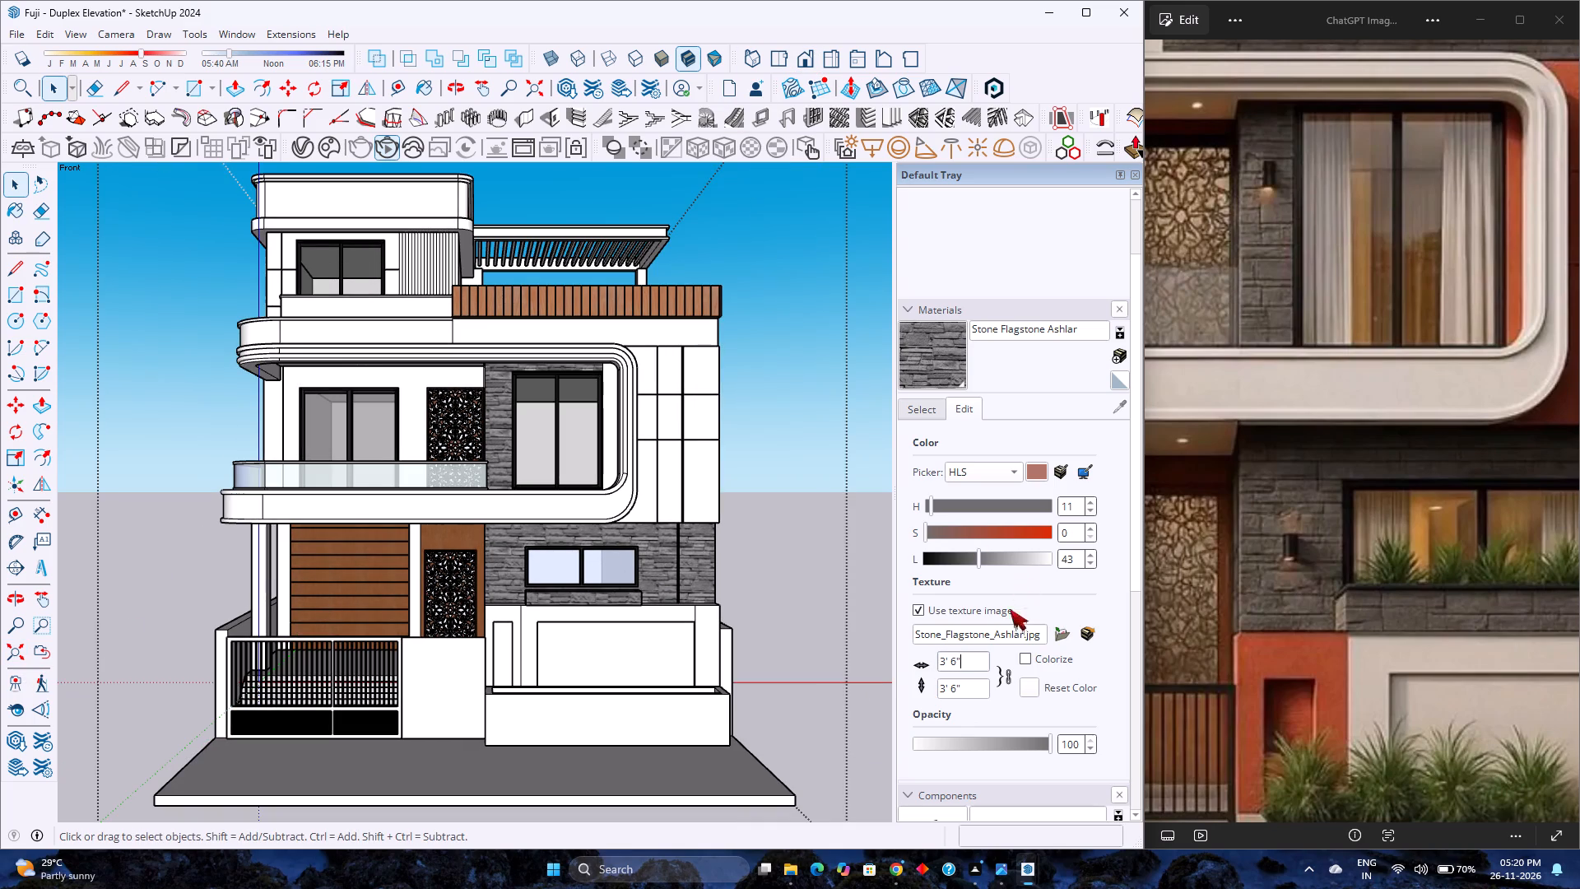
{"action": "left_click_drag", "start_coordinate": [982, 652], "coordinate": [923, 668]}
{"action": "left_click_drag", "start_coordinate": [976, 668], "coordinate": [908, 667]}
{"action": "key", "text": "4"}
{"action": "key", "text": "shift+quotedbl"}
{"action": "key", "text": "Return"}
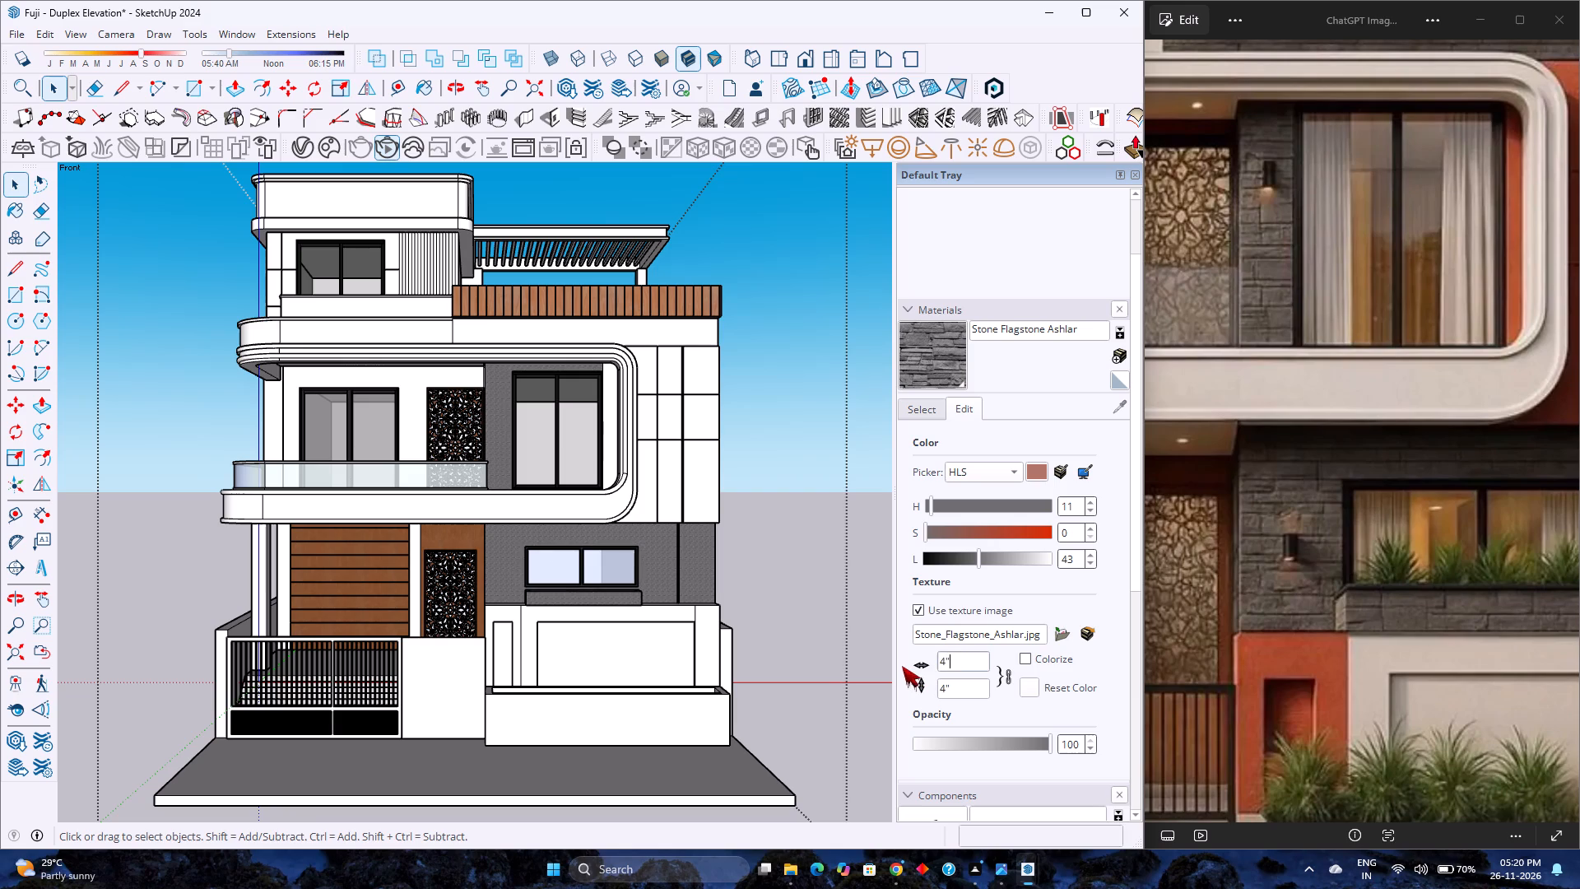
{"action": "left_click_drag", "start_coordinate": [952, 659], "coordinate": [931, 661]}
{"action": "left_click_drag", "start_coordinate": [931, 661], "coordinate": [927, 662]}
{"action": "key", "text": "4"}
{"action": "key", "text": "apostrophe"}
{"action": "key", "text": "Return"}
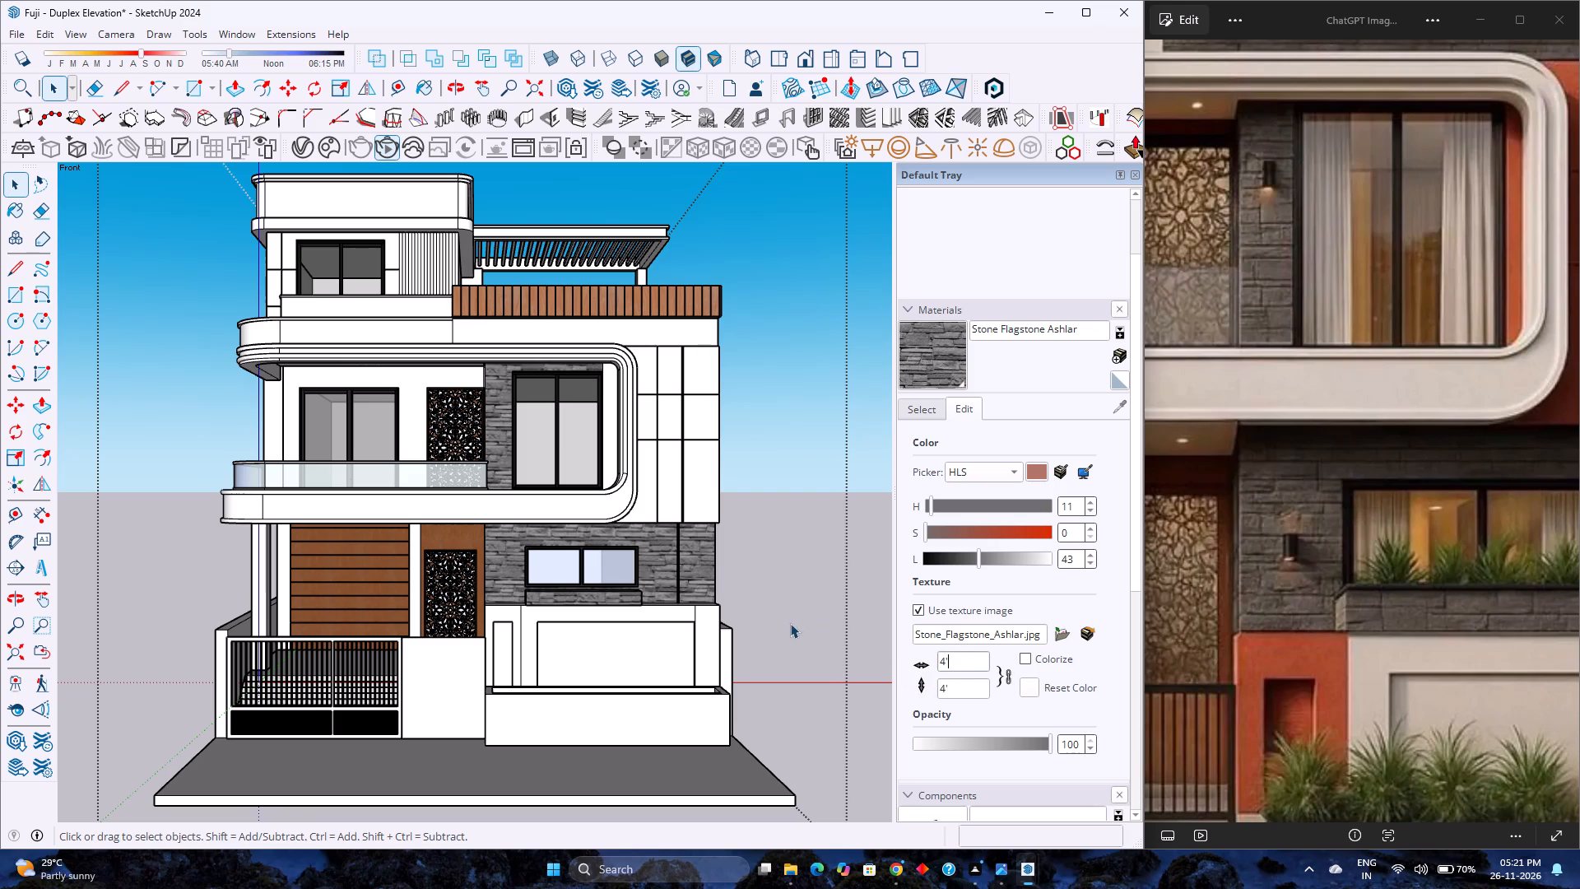
Save the duplex elevation model.
{"action": "left_click", "coordinate": [768, 579]}
{"action": "scroll", "coordinate": [768, 579], "scroll_direction": "down", "scroll_amount": 2}
{"action": "scroll", "coordinate": [768, 579], "scroll_direction": "up", "scroll_amount": 2}
{"action": "left_click", "coordinate": [865, 547]}
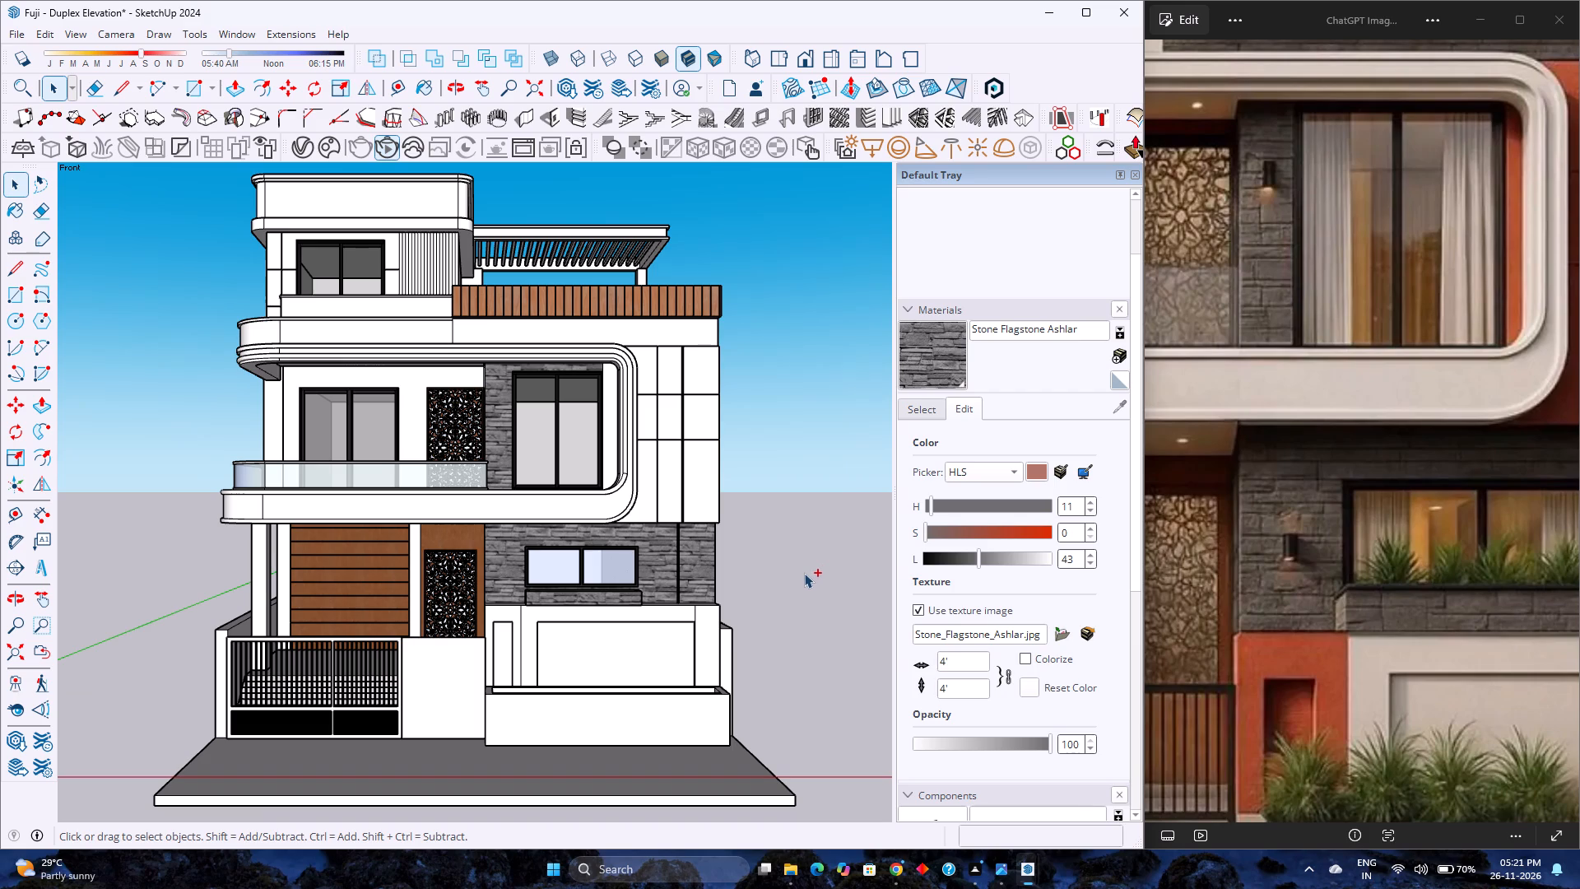
{"action": "key", "text": "ctrl+s"}
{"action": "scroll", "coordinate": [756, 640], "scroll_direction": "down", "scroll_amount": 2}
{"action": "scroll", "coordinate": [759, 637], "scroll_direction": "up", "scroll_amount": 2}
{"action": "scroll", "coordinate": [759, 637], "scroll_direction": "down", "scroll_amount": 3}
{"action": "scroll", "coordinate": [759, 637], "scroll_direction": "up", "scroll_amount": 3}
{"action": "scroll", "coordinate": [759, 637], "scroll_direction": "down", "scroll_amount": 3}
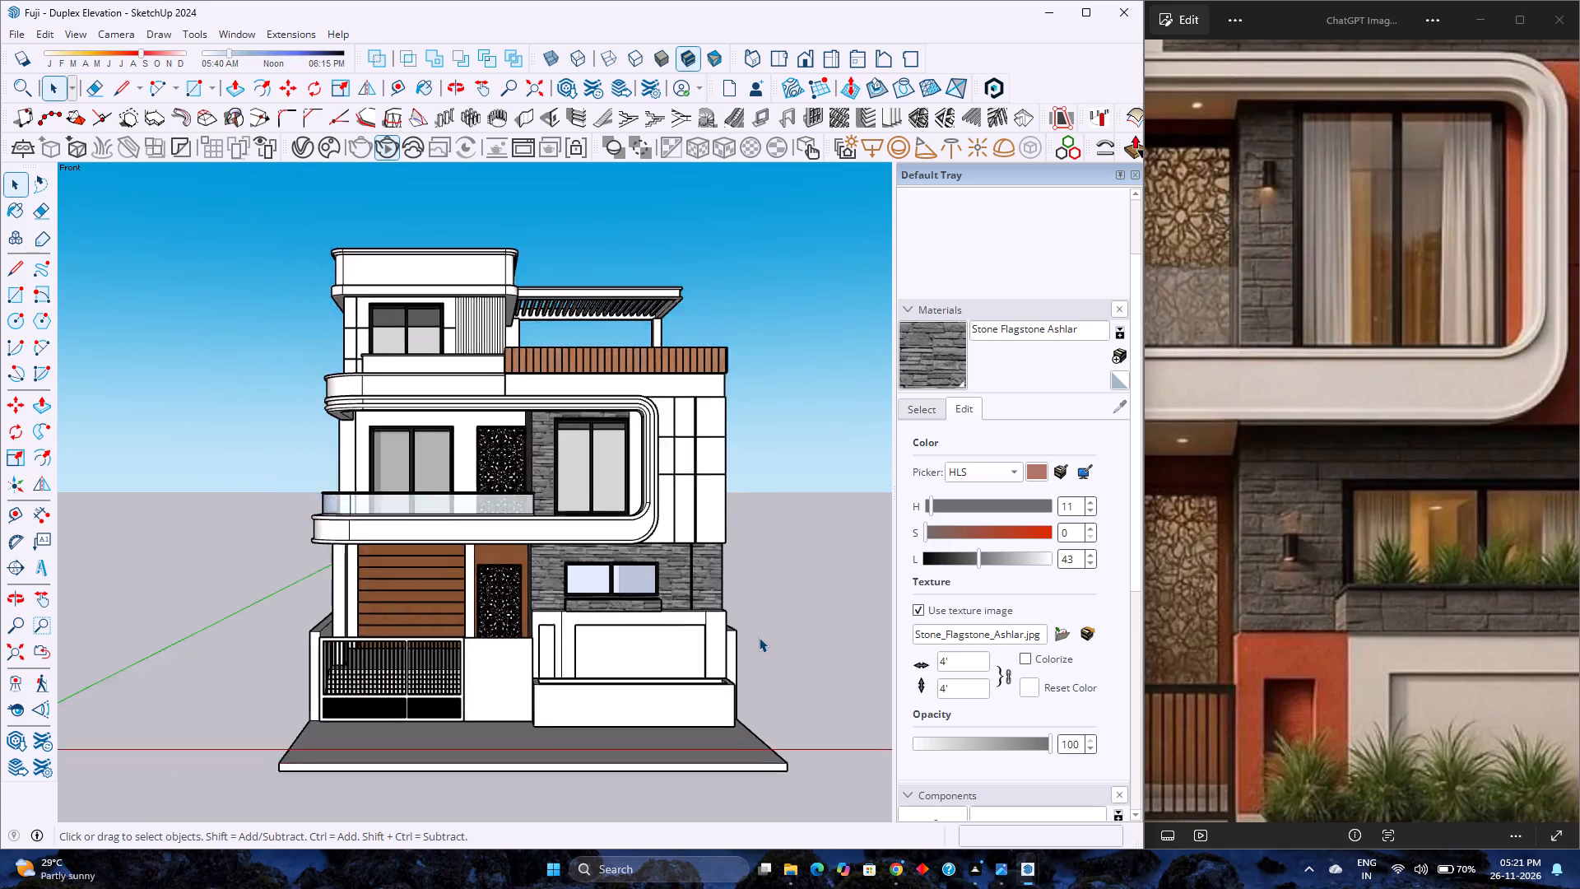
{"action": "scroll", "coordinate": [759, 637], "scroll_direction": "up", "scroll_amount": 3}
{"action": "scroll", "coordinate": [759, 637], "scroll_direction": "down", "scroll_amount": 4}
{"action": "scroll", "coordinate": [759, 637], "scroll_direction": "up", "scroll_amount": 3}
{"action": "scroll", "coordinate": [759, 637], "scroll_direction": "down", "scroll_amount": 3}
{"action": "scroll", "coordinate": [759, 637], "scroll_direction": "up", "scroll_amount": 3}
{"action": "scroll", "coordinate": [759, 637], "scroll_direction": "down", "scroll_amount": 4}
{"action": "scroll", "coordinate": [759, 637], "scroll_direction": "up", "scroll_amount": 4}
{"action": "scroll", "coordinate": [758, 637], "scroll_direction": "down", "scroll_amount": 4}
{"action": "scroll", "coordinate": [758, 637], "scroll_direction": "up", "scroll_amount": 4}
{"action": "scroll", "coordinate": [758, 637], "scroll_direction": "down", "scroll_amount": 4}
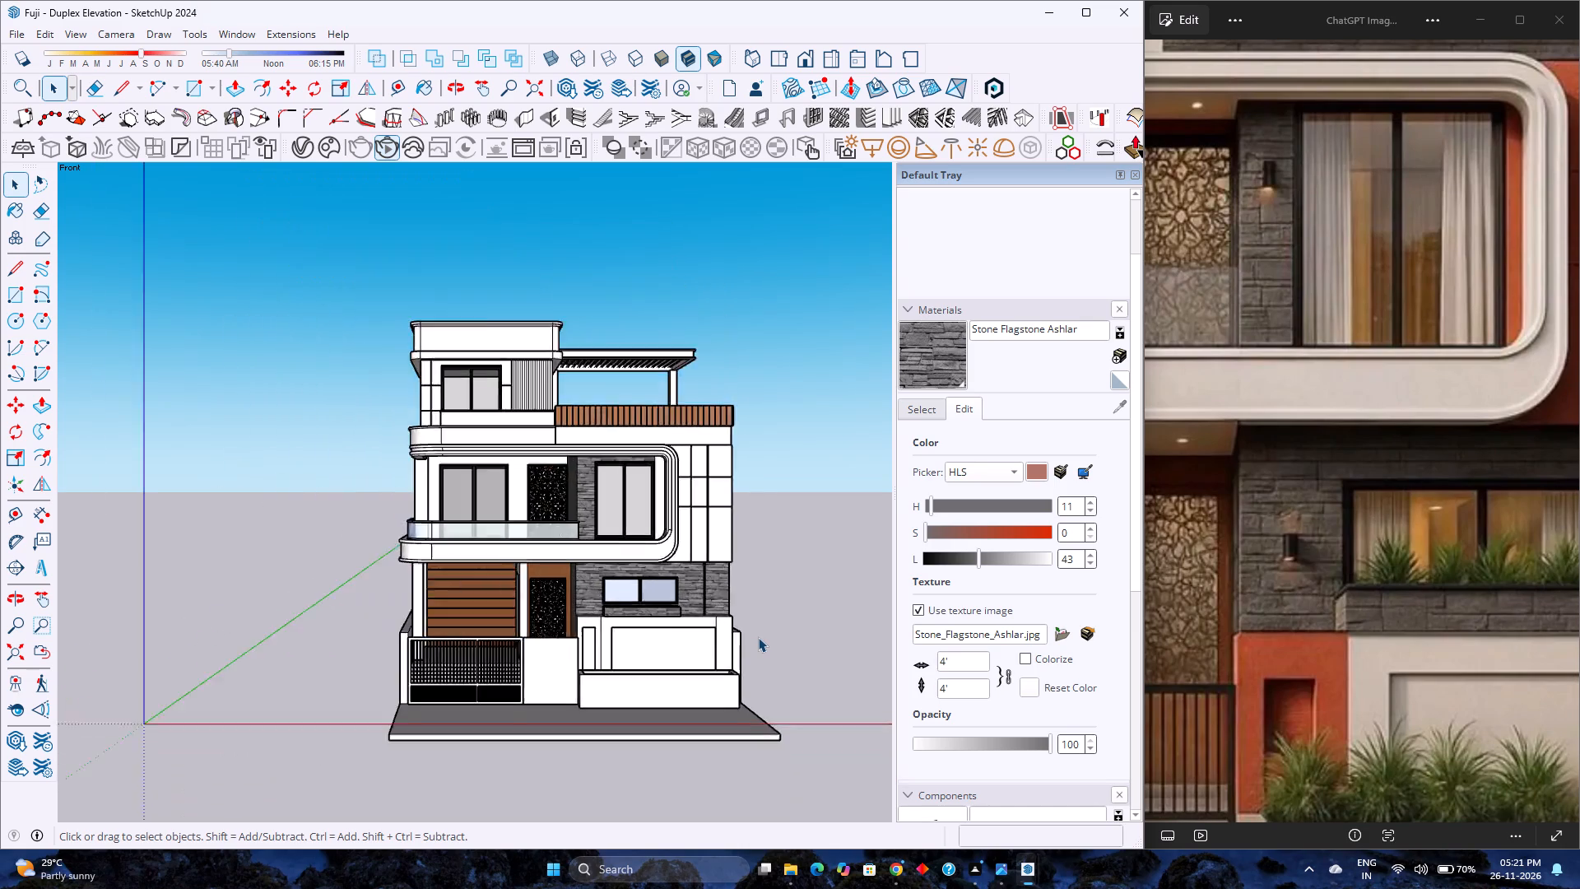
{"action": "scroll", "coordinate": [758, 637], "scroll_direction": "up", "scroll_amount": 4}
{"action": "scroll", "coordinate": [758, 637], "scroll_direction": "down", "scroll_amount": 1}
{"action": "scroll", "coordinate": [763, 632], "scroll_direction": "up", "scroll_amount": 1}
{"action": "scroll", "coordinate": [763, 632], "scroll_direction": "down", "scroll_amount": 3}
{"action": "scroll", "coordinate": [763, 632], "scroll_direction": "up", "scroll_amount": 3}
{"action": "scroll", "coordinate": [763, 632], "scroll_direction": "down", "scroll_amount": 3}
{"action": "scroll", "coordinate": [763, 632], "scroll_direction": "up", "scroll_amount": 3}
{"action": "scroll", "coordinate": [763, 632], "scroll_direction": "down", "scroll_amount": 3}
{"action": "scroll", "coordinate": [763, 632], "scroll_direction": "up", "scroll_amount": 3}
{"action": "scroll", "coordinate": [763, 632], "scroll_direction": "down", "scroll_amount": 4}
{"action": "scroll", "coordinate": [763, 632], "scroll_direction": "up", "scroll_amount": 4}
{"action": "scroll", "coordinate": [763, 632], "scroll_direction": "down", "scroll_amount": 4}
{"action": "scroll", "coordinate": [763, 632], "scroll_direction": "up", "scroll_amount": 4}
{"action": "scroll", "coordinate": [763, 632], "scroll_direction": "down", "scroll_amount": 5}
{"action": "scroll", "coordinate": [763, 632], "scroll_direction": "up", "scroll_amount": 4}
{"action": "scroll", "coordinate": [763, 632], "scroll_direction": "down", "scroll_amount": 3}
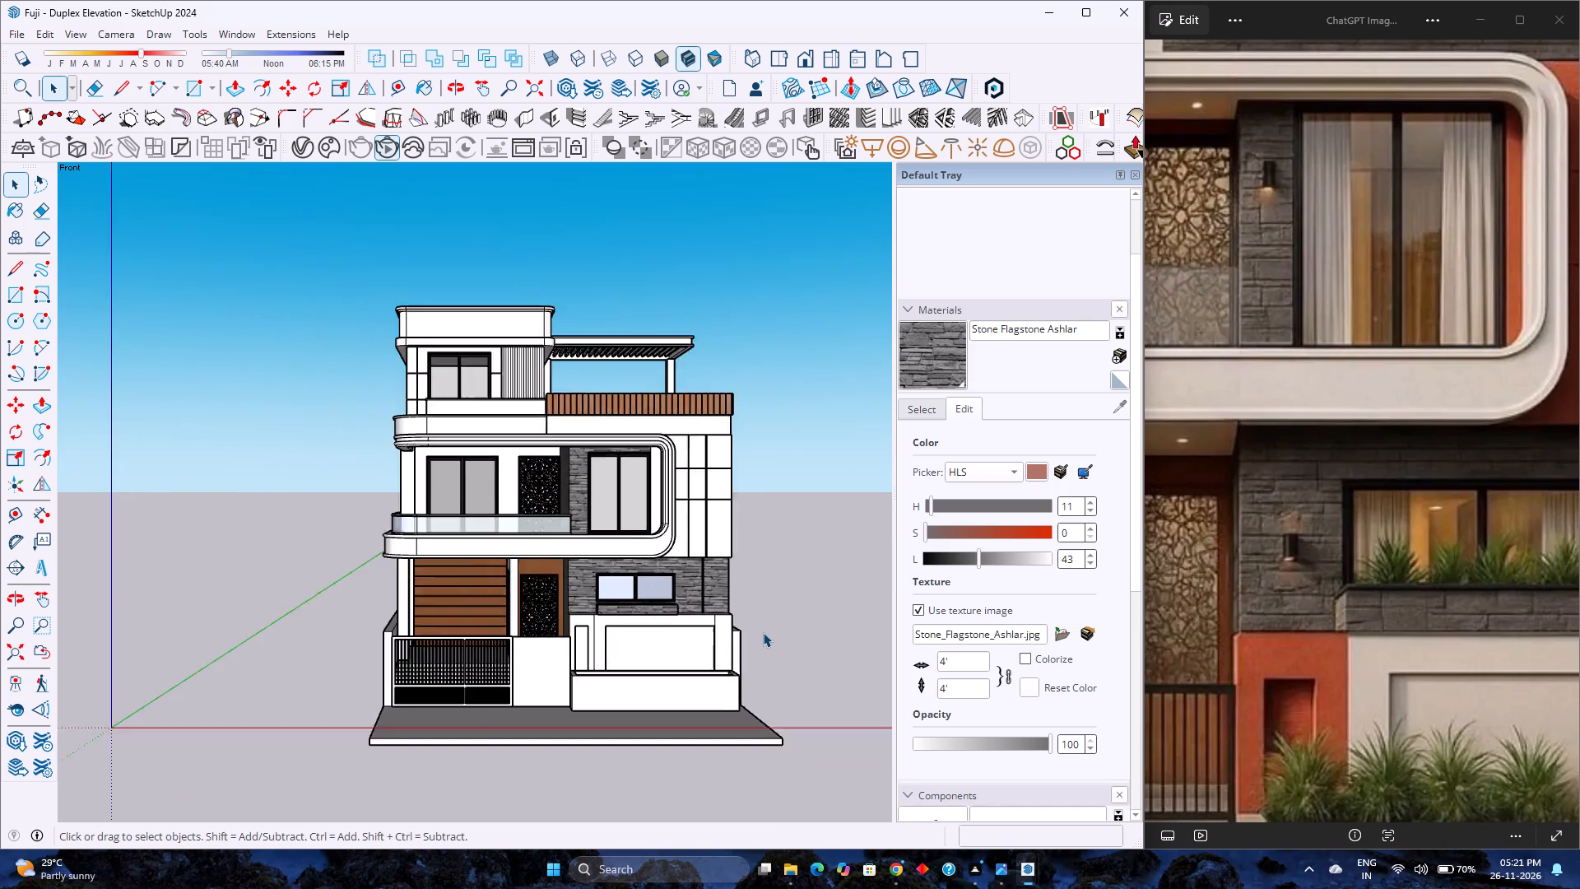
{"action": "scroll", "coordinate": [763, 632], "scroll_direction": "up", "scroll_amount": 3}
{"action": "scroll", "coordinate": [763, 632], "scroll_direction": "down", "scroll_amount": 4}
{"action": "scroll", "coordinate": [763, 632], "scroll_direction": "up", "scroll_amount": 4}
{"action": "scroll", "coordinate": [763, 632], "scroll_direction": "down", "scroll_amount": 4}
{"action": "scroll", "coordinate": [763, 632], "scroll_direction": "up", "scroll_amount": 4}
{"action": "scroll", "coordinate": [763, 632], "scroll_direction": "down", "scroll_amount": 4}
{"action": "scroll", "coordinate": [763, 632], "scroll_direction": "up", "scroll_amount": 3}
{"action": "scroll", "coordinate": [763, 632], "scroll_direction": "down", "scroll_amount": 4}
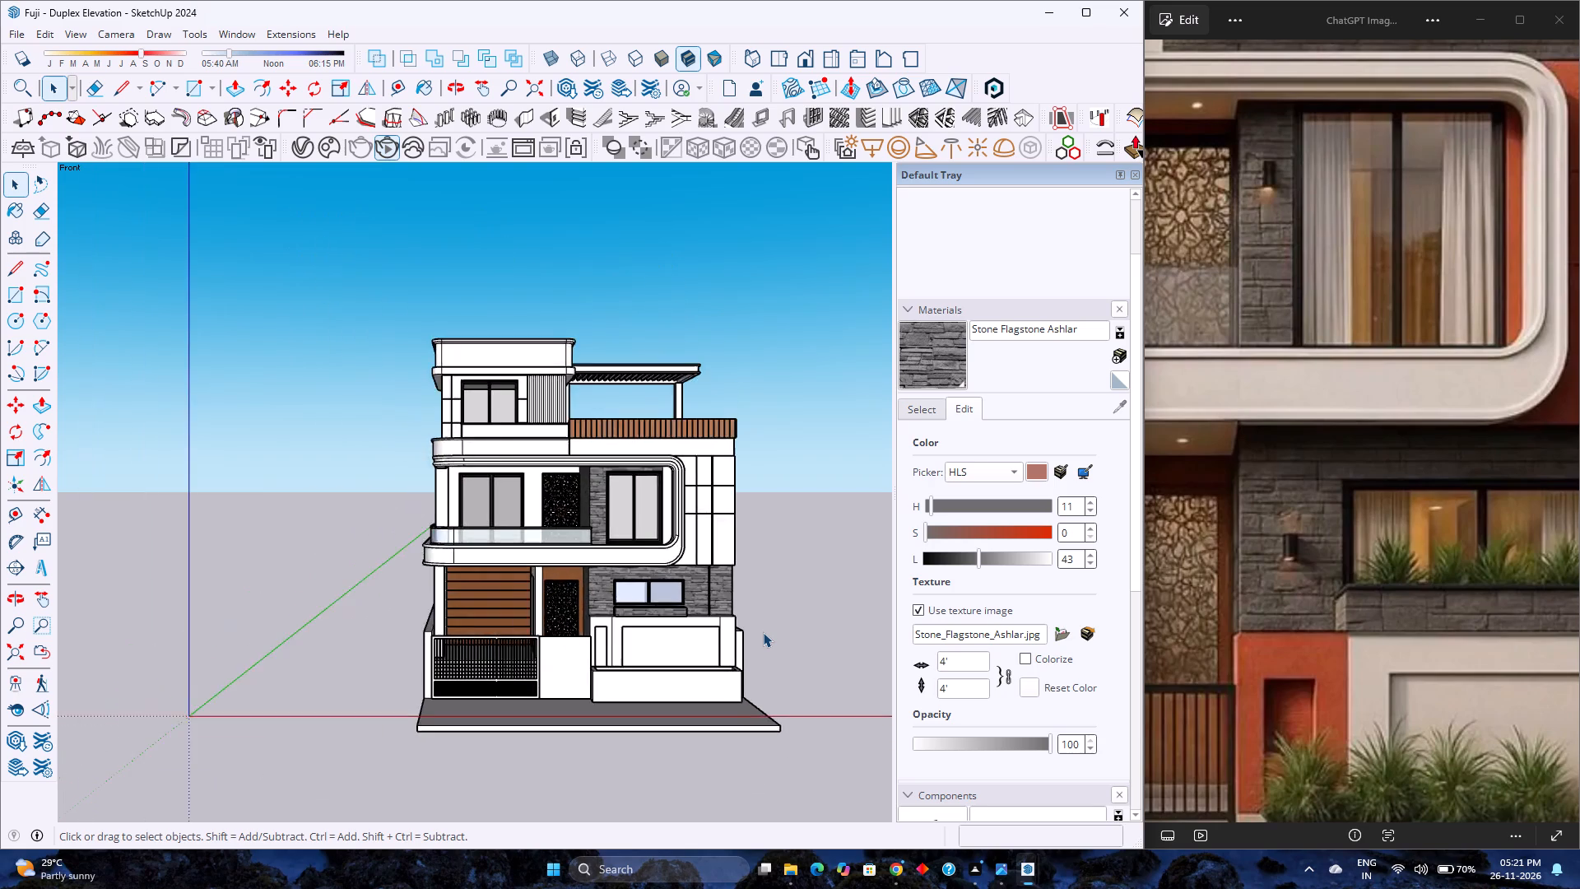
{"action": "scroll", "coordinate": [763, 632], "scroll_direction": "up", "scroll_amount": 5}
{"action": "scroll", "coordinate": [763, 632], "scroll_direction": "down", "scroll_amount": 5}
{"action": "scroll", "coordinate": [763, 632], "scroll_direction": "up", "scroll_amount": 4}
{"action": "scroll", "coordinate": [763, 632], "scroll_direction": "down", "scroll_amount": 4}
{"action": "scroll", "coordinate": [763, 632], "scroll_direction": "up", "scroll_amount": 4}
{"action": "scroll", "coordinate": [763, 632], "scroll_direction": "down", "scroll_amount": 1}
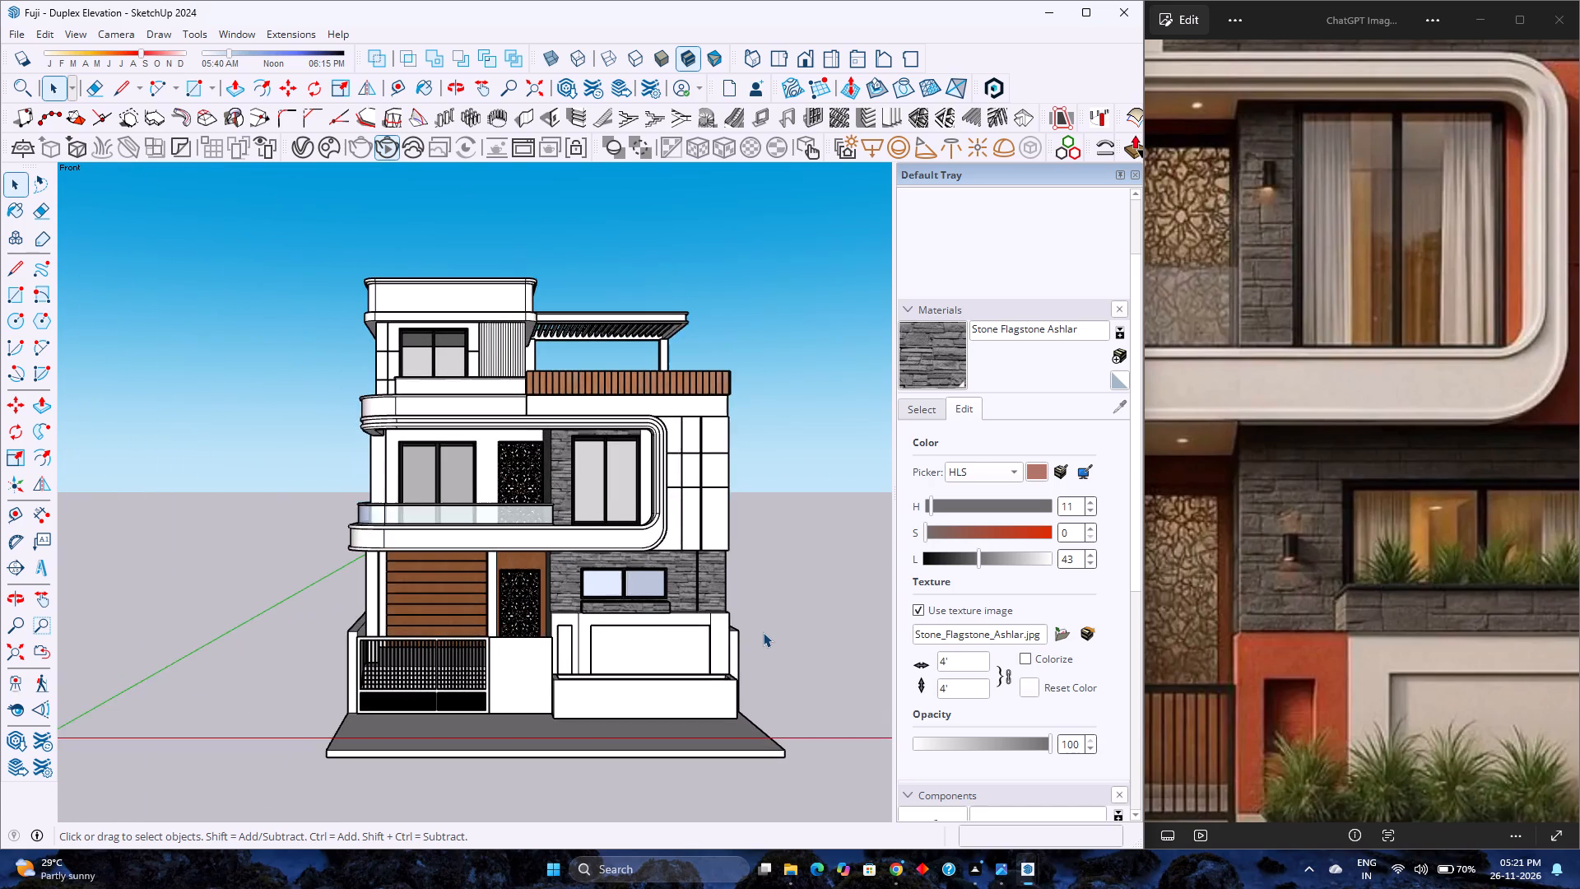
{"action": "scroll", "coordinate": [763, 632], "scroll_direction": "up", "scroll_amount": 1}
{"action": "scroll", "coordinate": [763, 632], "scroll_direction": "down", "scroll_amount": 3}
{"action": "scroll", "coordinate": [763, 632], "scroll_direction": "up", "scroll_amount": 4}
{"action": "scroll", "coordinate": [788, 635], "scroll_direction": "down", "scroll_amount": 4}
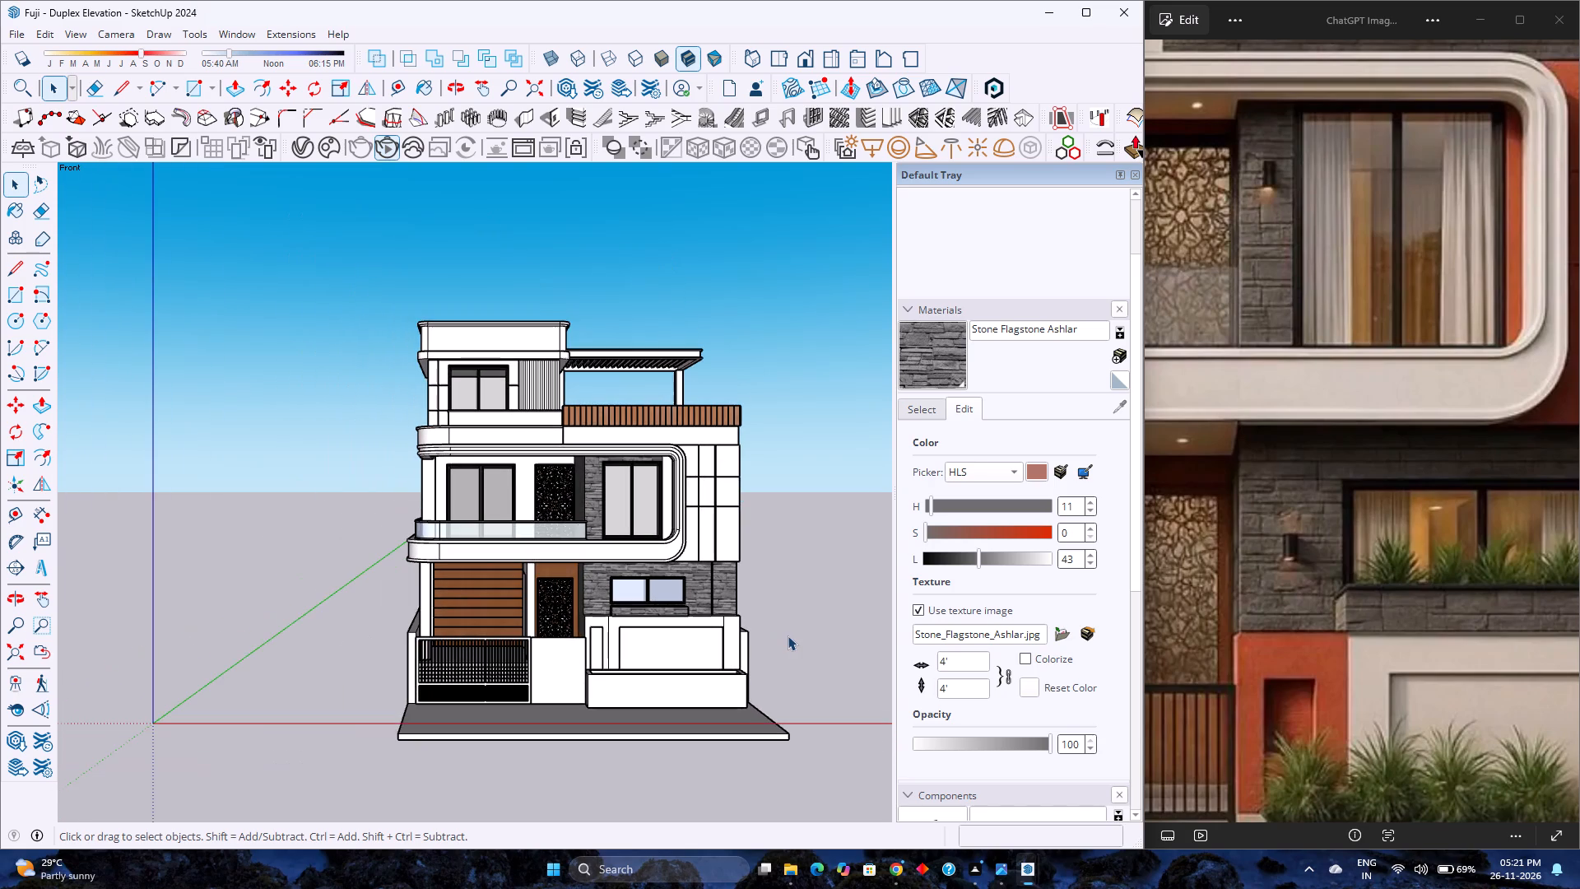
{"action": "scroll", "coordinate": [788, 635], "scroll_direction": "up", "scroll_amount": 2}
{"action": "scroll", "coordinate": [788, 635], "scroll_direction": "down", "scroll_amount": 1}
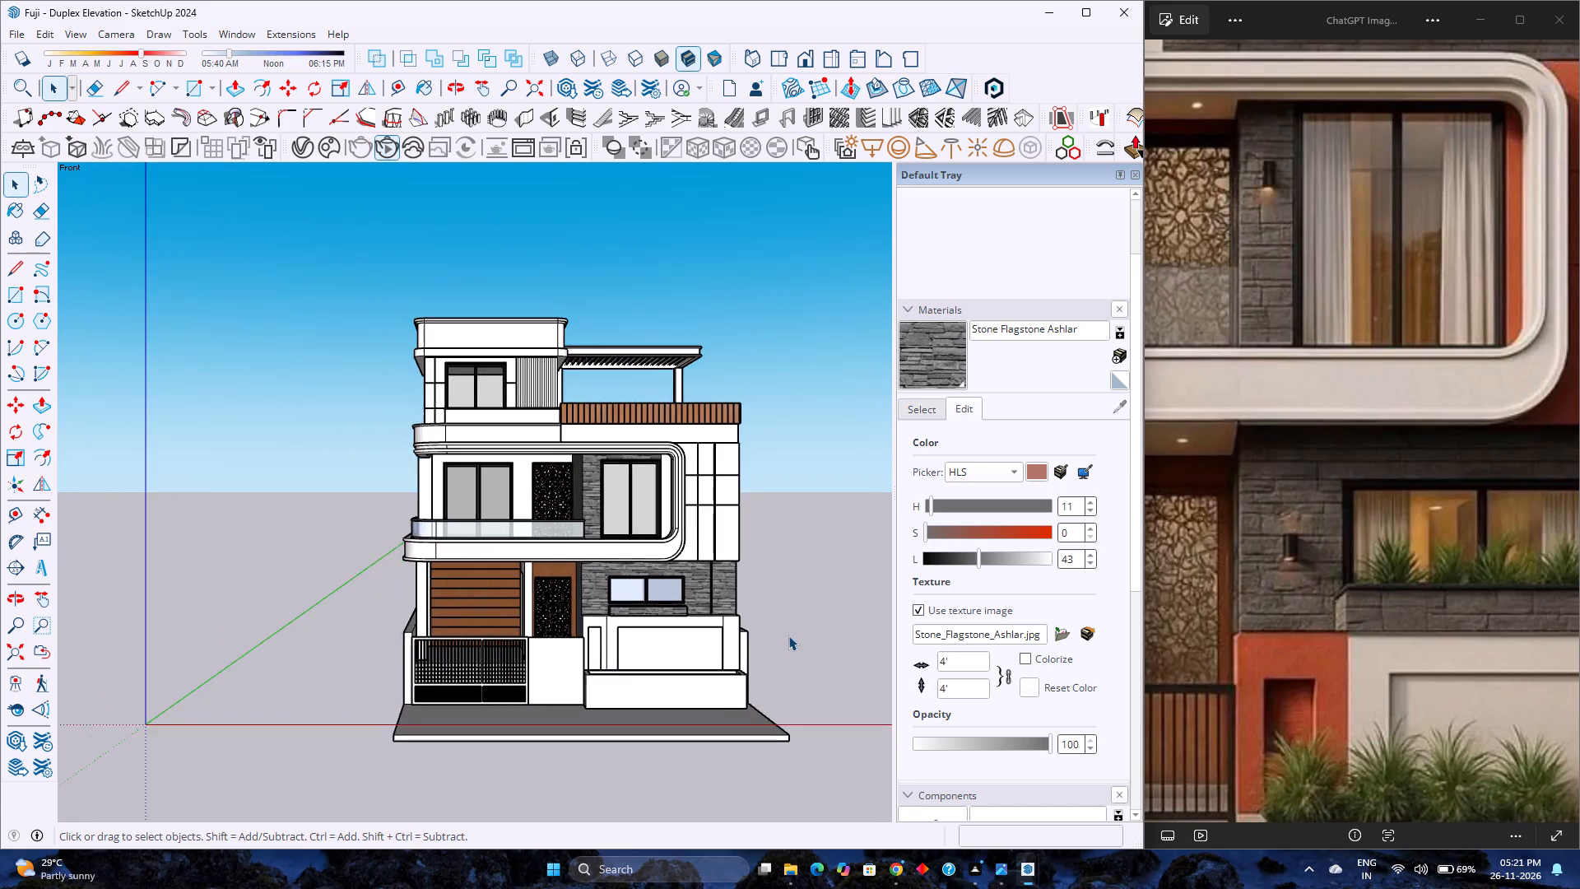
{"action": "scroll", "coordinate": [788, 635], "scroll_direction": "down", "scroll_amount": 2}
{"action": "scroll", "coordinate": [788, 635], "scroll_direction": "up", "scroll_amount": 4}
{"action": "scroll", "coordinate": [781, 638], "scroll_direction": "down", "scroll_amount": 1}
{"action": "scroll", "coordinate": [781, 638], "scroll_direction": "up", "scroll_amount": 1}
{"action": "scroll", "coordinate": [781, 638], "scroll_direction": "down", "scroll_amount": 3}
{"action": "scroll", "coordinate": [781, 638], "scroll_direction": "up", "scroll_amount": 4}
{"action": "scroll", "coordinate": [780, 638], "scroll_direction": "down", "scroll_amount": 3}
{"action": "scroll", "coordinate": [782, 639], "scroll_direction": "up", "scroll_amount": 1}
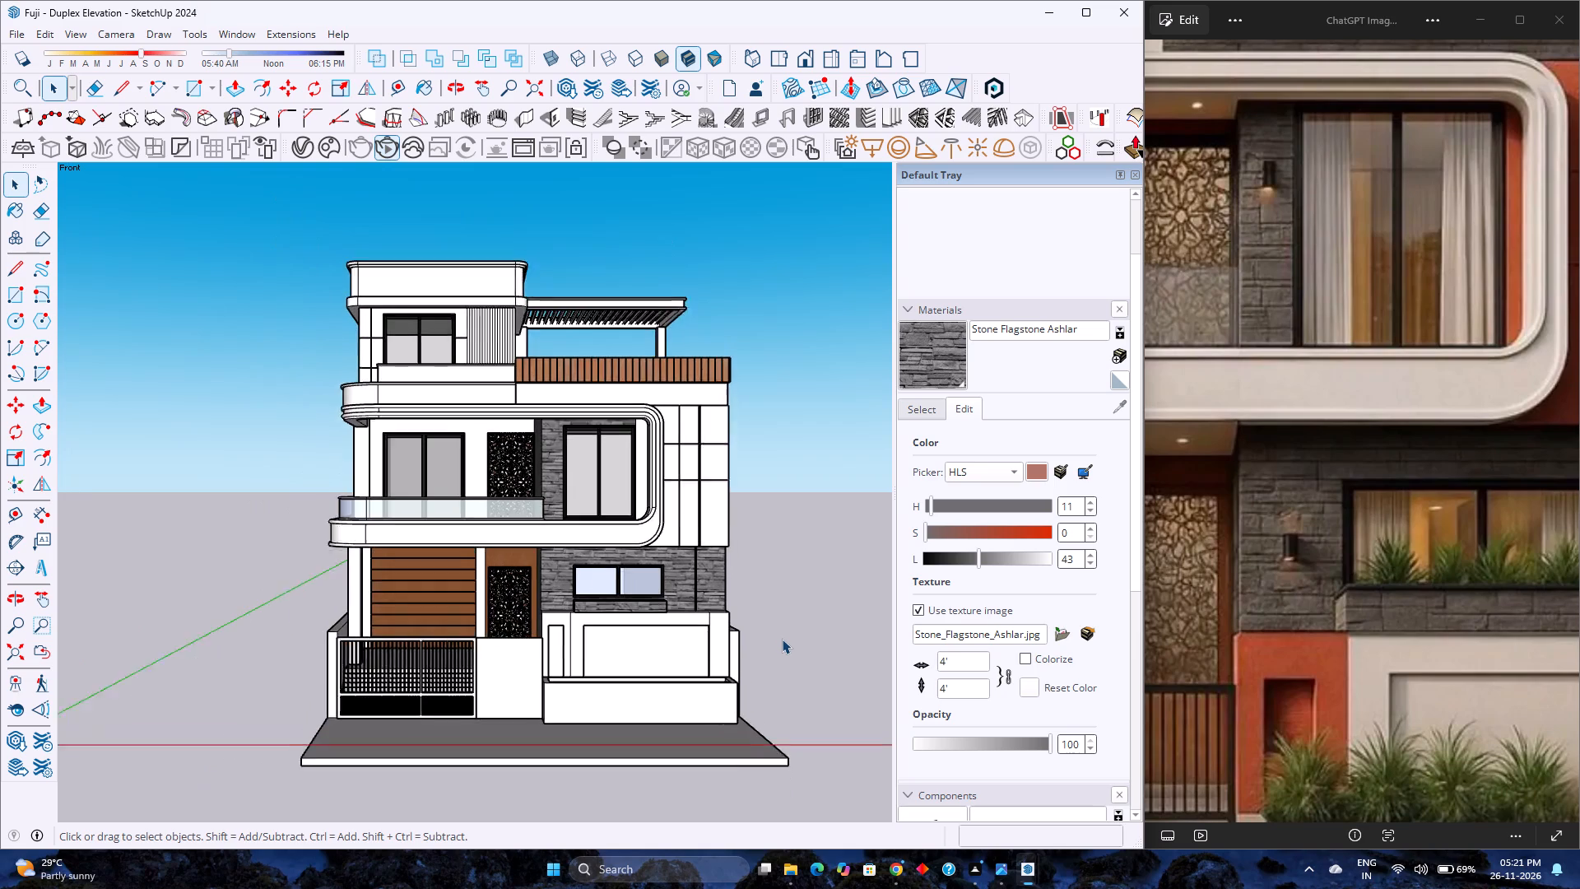
Examine the stone cladding around the ground- and first-floor windows in the front view against the reference image.
{"action": "scroll", "coordinate": [782, 639], "scroll_direction": "up", "scroll_amount": 2}
{"action": "scroll", "coordinate": [782, 639], "scroll_direction": "down", "scroll_amount": 3}
{"action": "scroll", "coordinate": [782, 639], "scroll_direction": "up", "scroll_amount": 3}
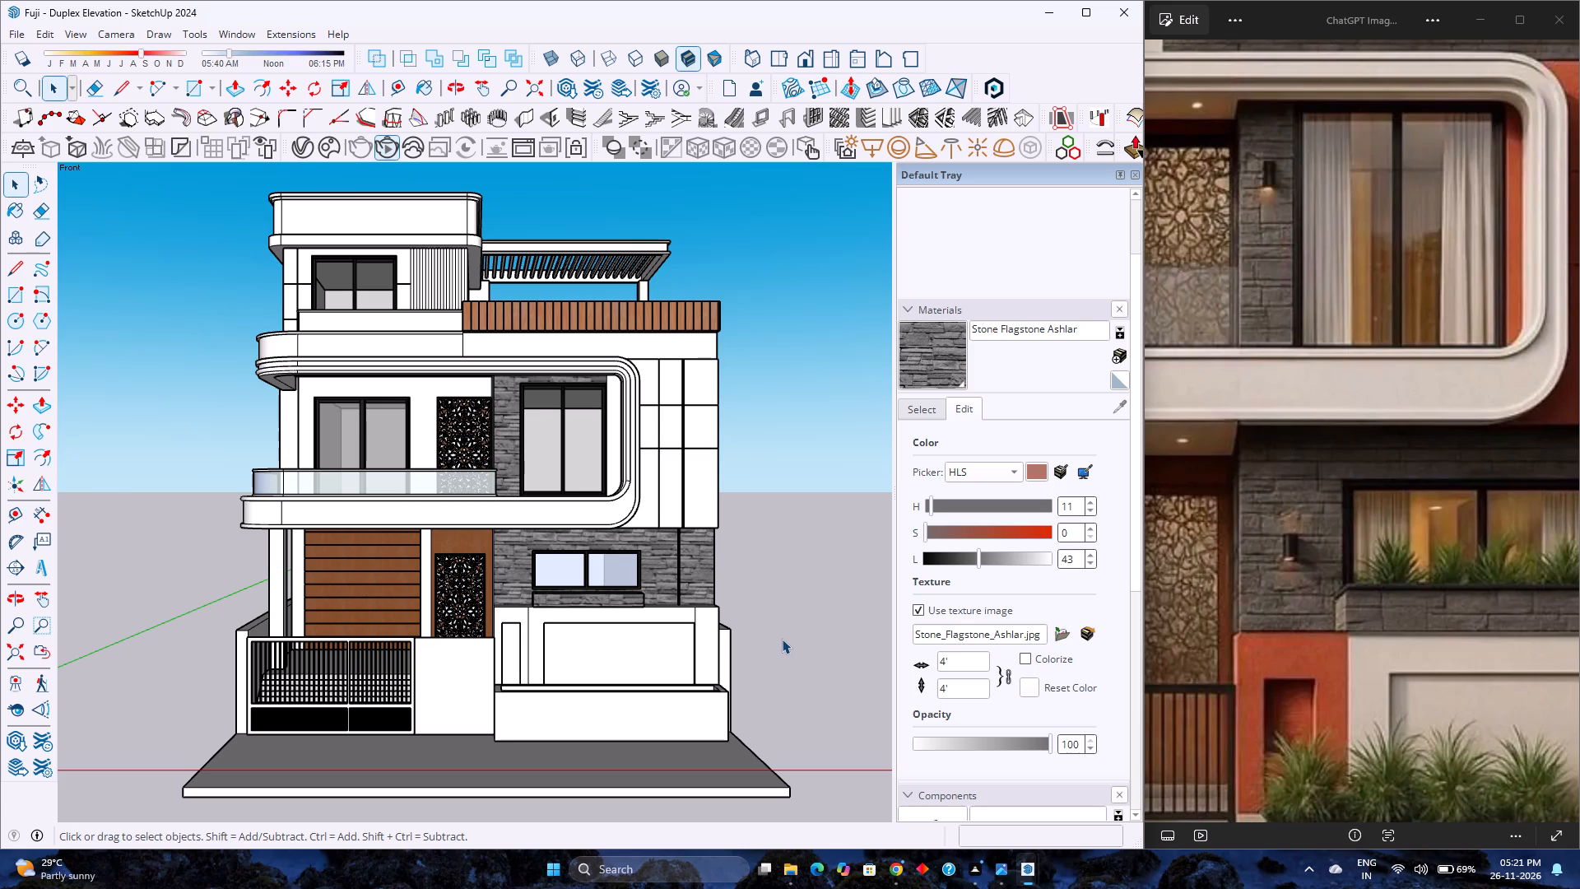
{"action": "scroll", "coordinate": [782, 639], "scroll_direction": "up", "scroll_amount": 4}
{"action": "scroll", "coordinate": [782, 639], "scroll_direction": "down", "scroll_amount": 4}
{"action": "scroll", "coordinate": [781, 640], "scroll_direction": "up", "scroll_amount": 4}
{"action": "scroll", "coordinate": [773, 645], "scroll_direction": "down", "scroll_amount": 3}
{"action": "scroll", "coordinate": [764, 649], "scroll_direction": "up", "scroll_amount": 3}
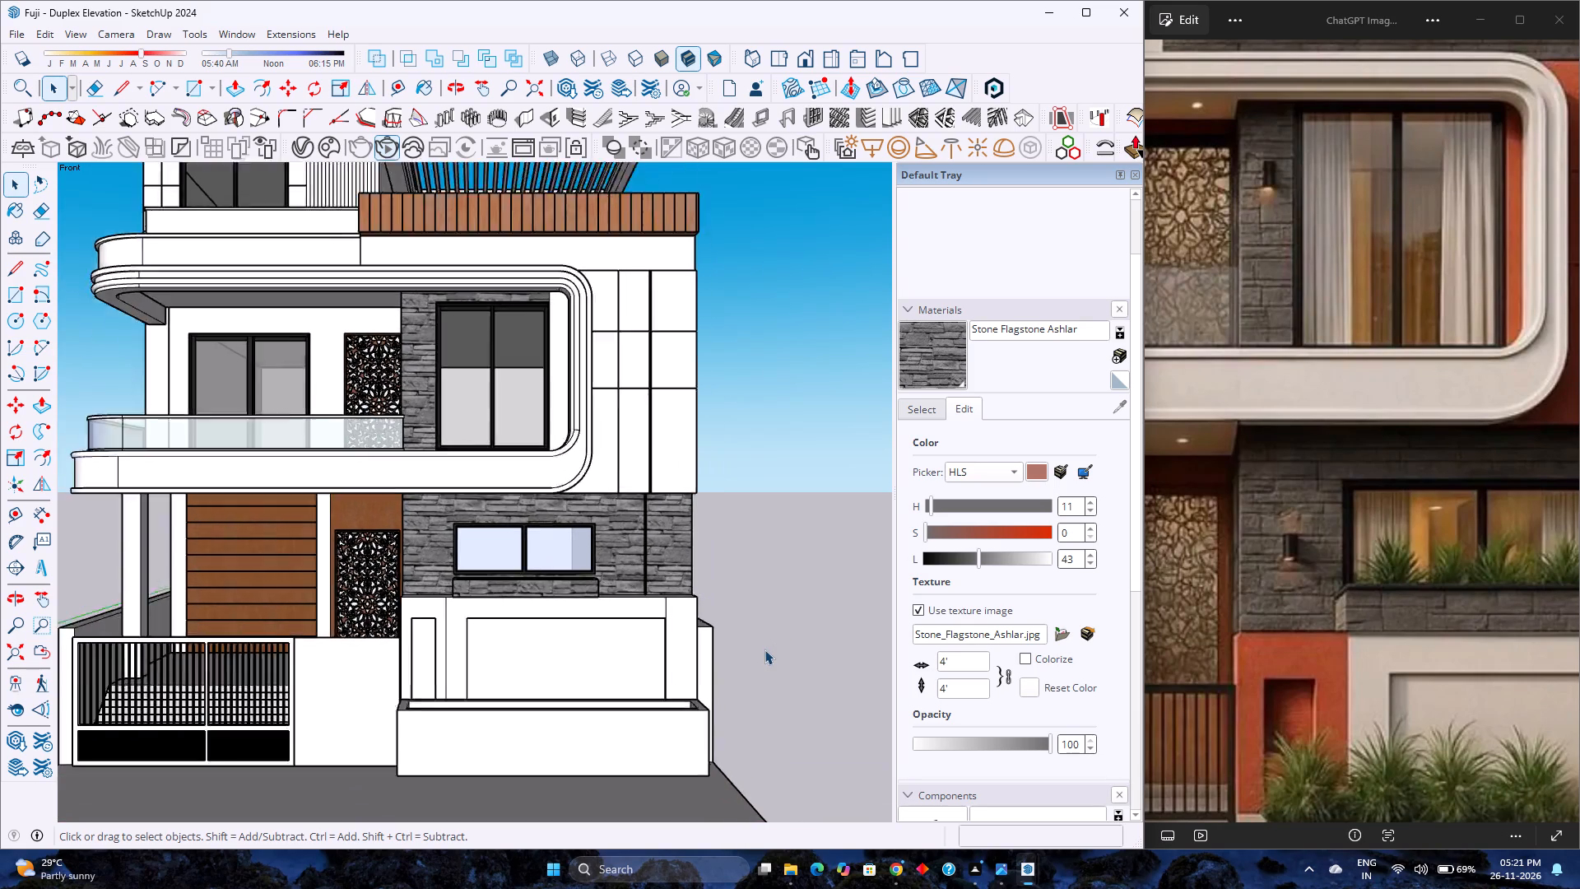
{"action": "scroll", "coordinate": [753, 645], "scroll_direction": "up", "scroll_amount": 1}
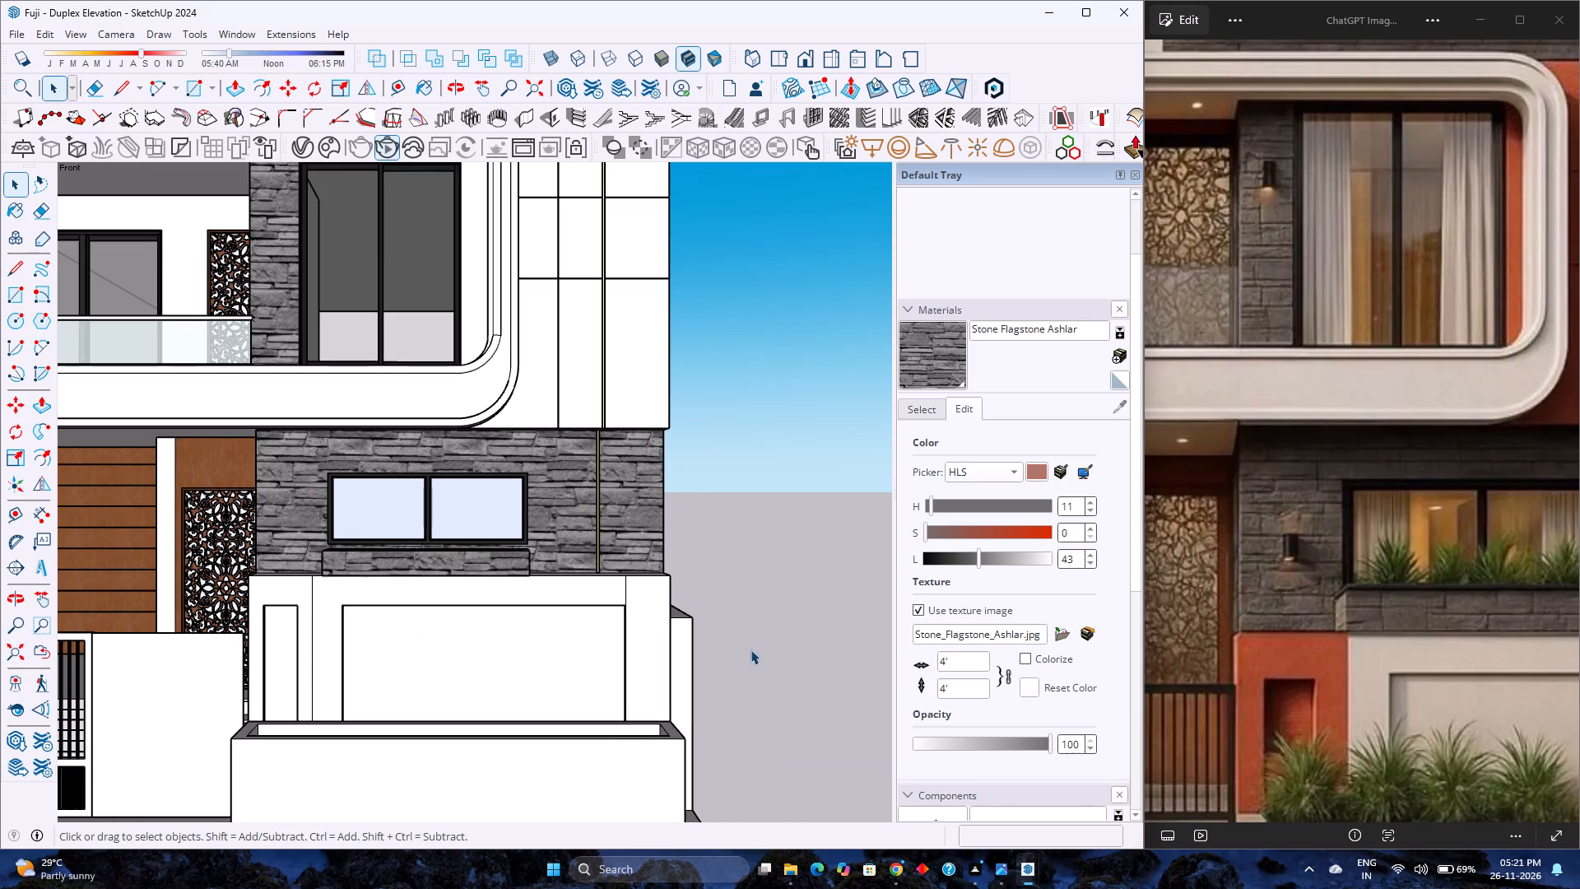
{"action": "scroll", "coordinate": [747, 658], "scroll_direction": "down", "scroll_amount": 1}
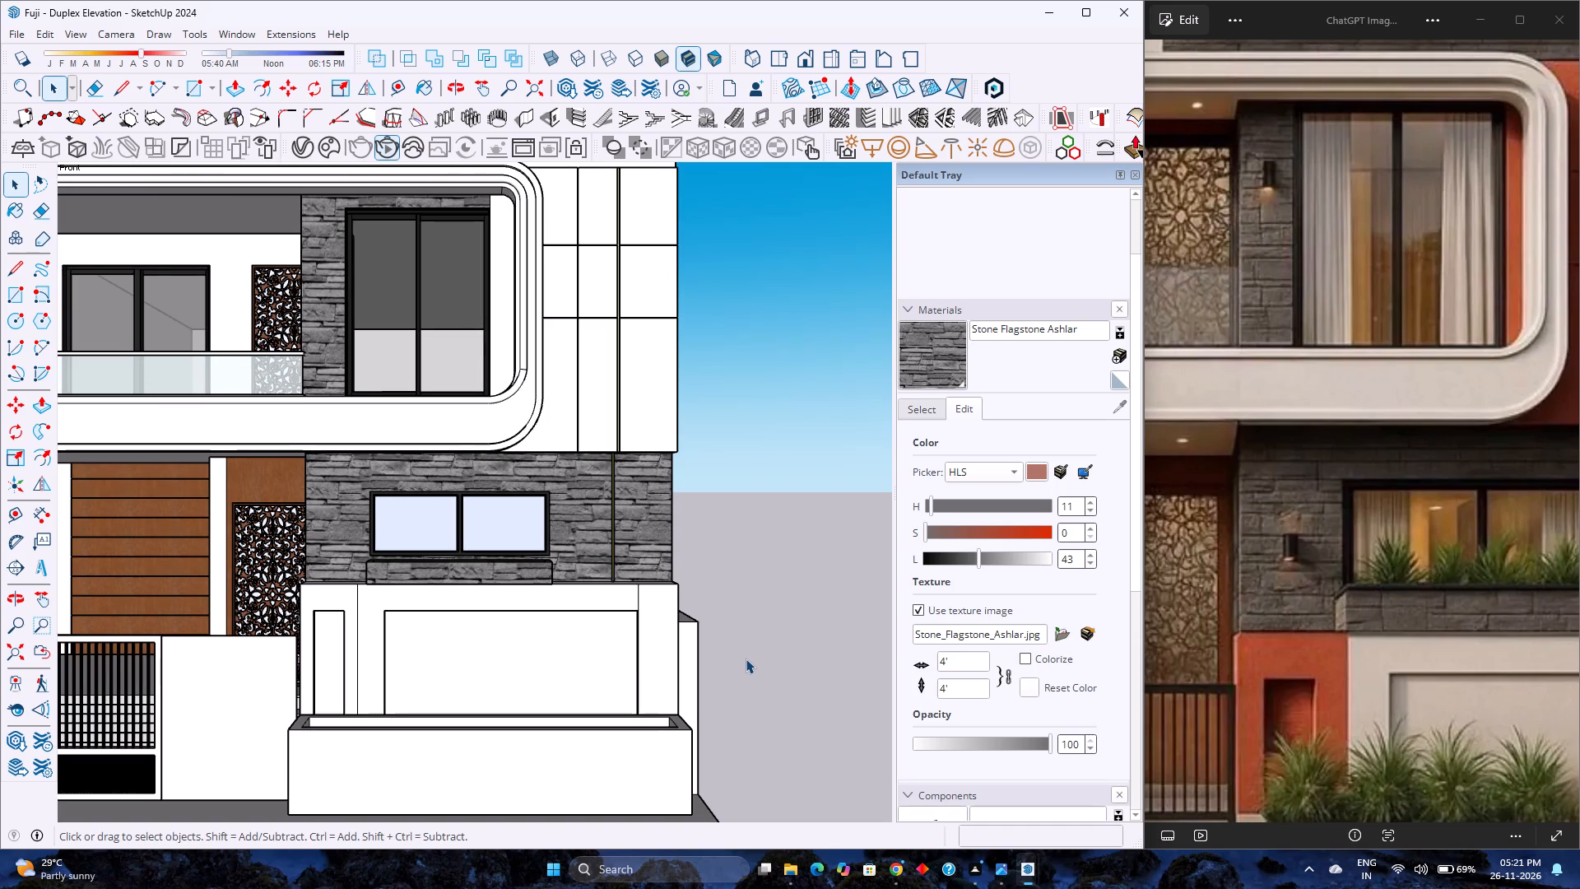
{"action": "scroll", "coordinate": [746, 659], "scroll_direction": "up", "scroll_amount": 2}
{"action": "scroll", "coordinate": [746, 659], "scroll_direction": "down", "scroll_amount": 3}
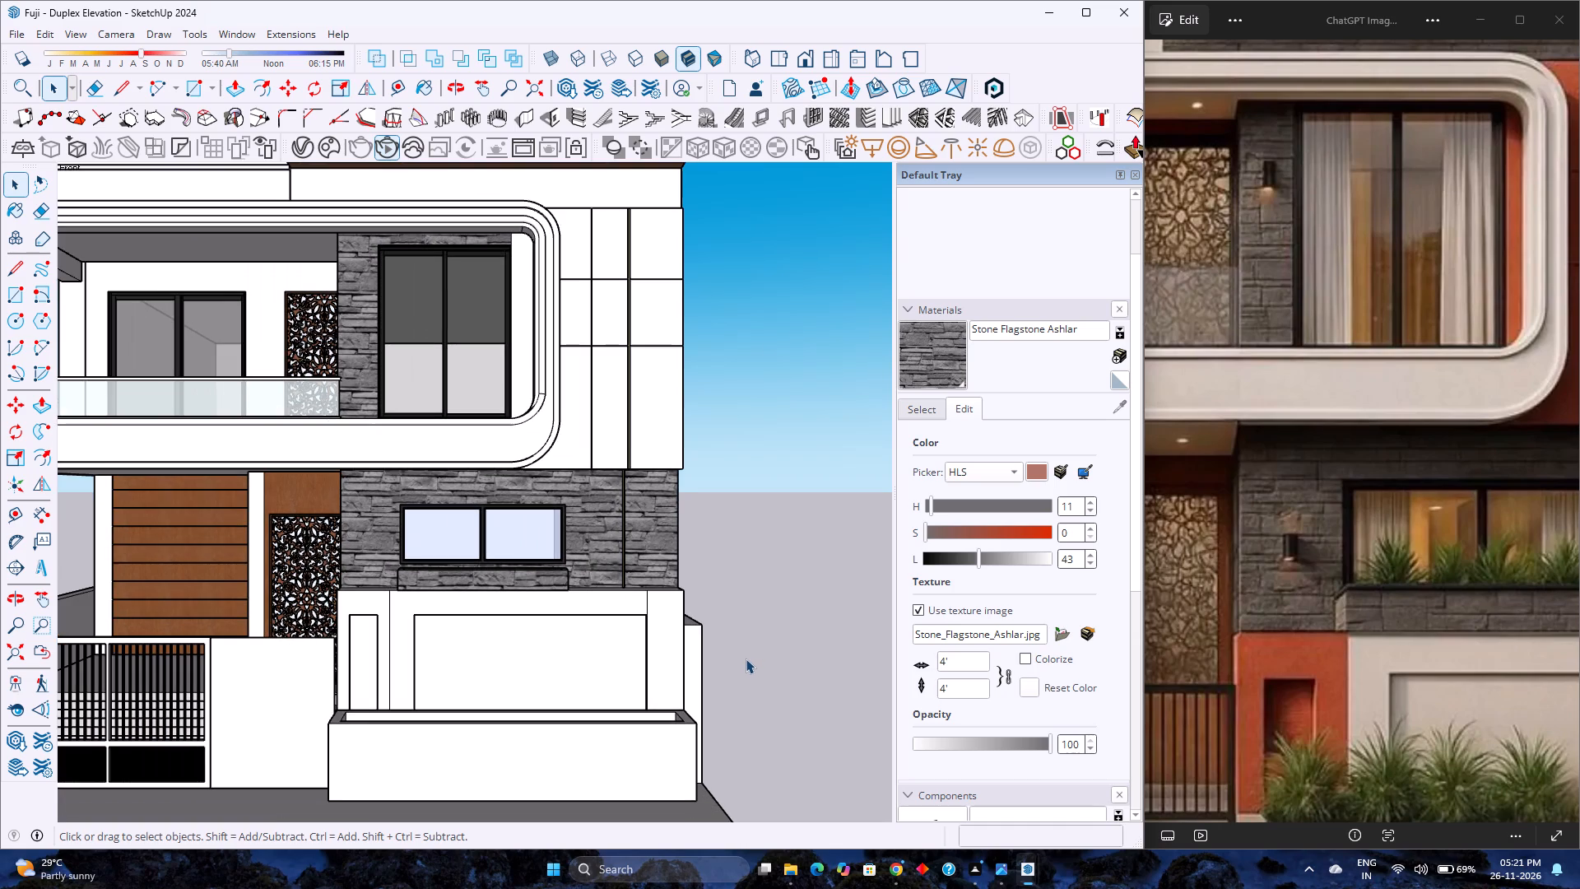
{"action": "scroll", "coordinate": [746, 659], "scroll_direction": "up", "scroll_amount": 2}
{"action": "scroll", "coordinate": [746, 659], "scroll_direction": "down", "scroll_amount": 4}
{"action": "scroll", "coordinate": [746, 659], "scroll_direction": "up", "scroll_amount": 4}
{"action": "scroll", "coordinate": [746, 659], "scroll_direction": "down", "scroll_amount": 3}
{"action": "scroll", "coordinate": [746, 659], "scroll_direction": "up", "scroll_amount": 2}
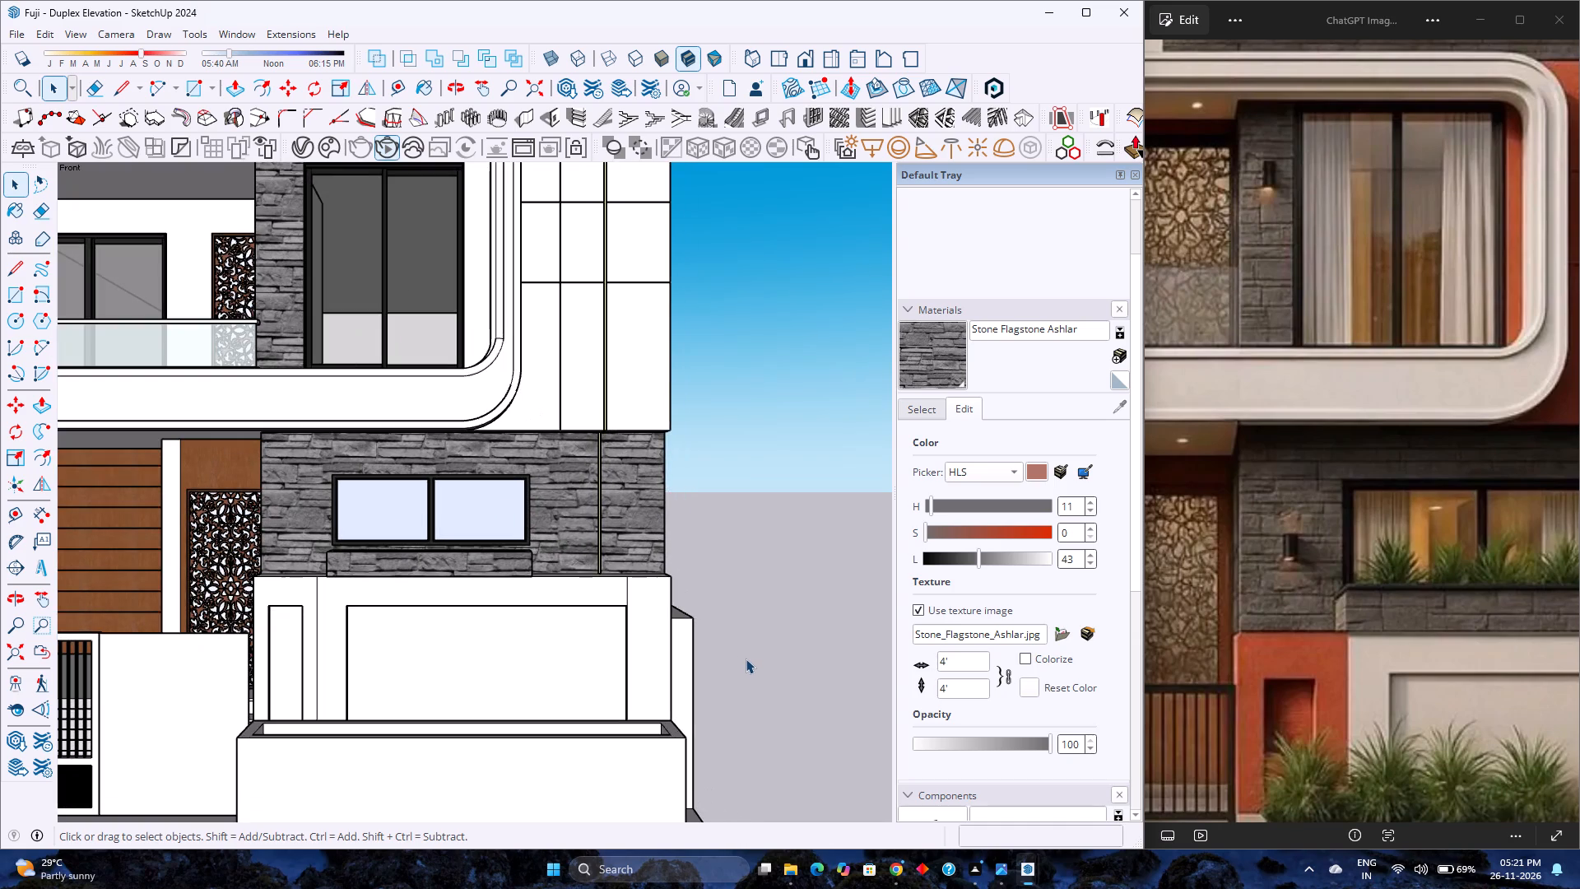
{"action": "scroll", "coordinate": [746, 659], "scroll_direction": "down", "scroll_amount": 2}
{"action": "scroll", "coordinate": [746, 659], "scroll_direction": "up", "scroll_amount": 2}
{"action": "scroll", "coordinate": [746, 659], "scroll_direction": "down", "scroll_amount": 3}
{"action": "scroll", "coordinate": [746, 659], "scroll_direction": "up", "scroll_amount": 3}
{"action": "scroll", "coordinate": [746, 659], "scroll_direction": "down", "scroll_amount": 3}
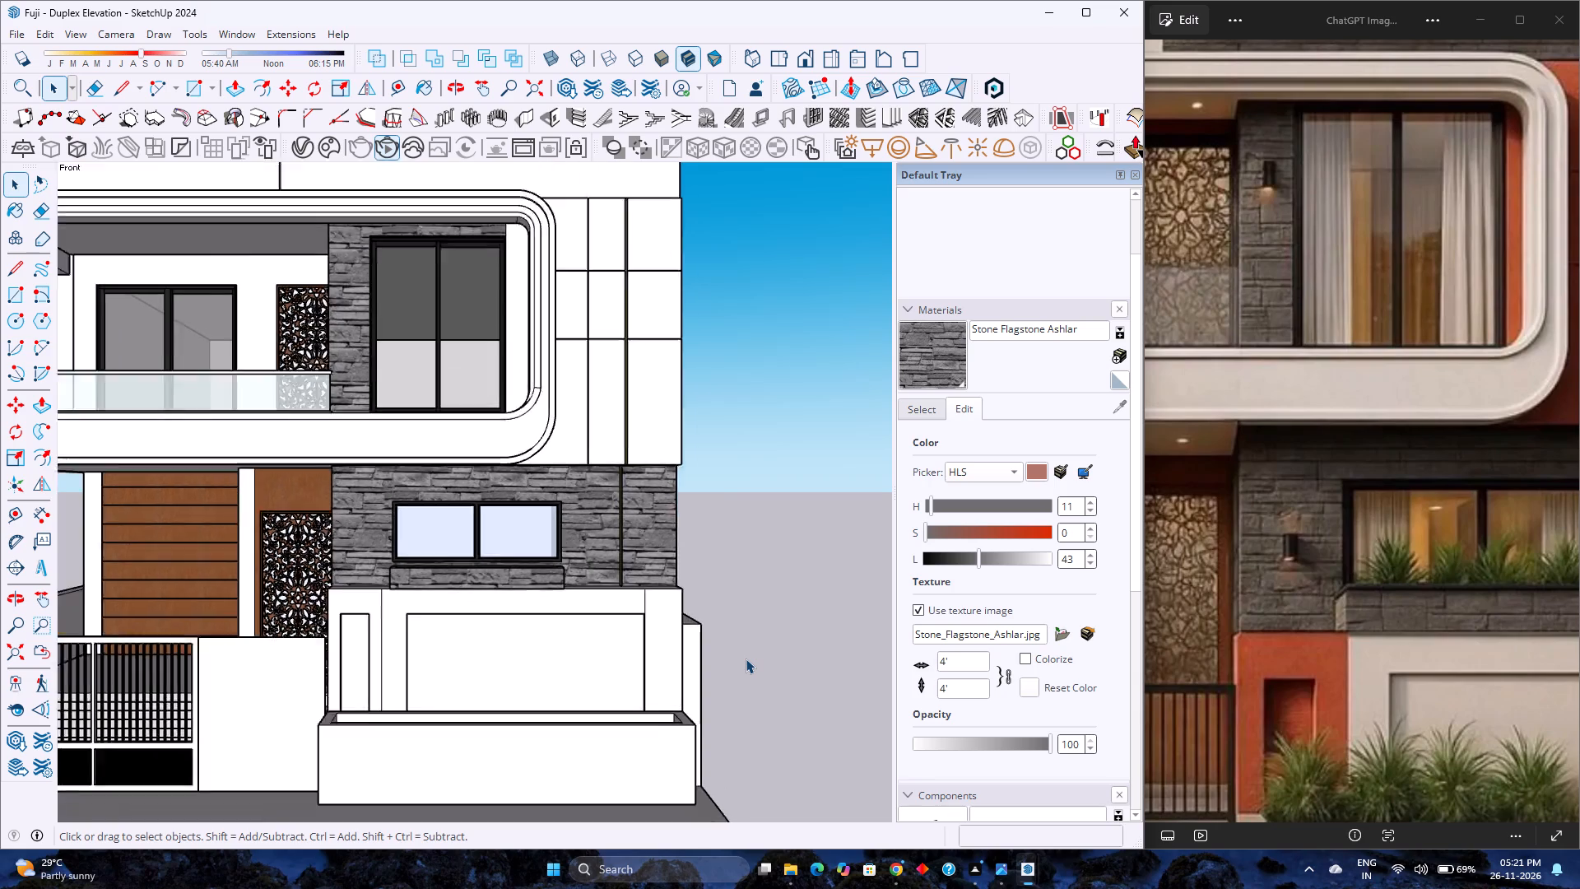
{"action": "scroll", "coordinate": [746, 659], "scroll_direction": "up", "scroll_amount": 3}
{"action": "scroll", "coordinate": [746, 659], "scroll_direction": "down", "scroll_amount": 3}
{"action": "scroll", "coordinate": [746, 659], "scroll_direction": "up", "scroll_amount": 3}
{"action": "scroll", "coordinate": [746, 659], "scroll_direction": "down", "scroll_amount": 2}
{"action": "scroll", "coordinate": [746, 659], "scroll_direction": "up", "scroll_amount": 1}
{"action": "scroll", "coordinate": [746, 659], "scroll_direction": "down", "scroll_amount": 3}
{"action": "scroll", "coordinate": [746, 659], "scroll_direction": "up", "scroll_amount": 3}
{"action": "scroll", "coordinate": [746, 659], "scroll_direction": "down", "scroll_amount": 3}
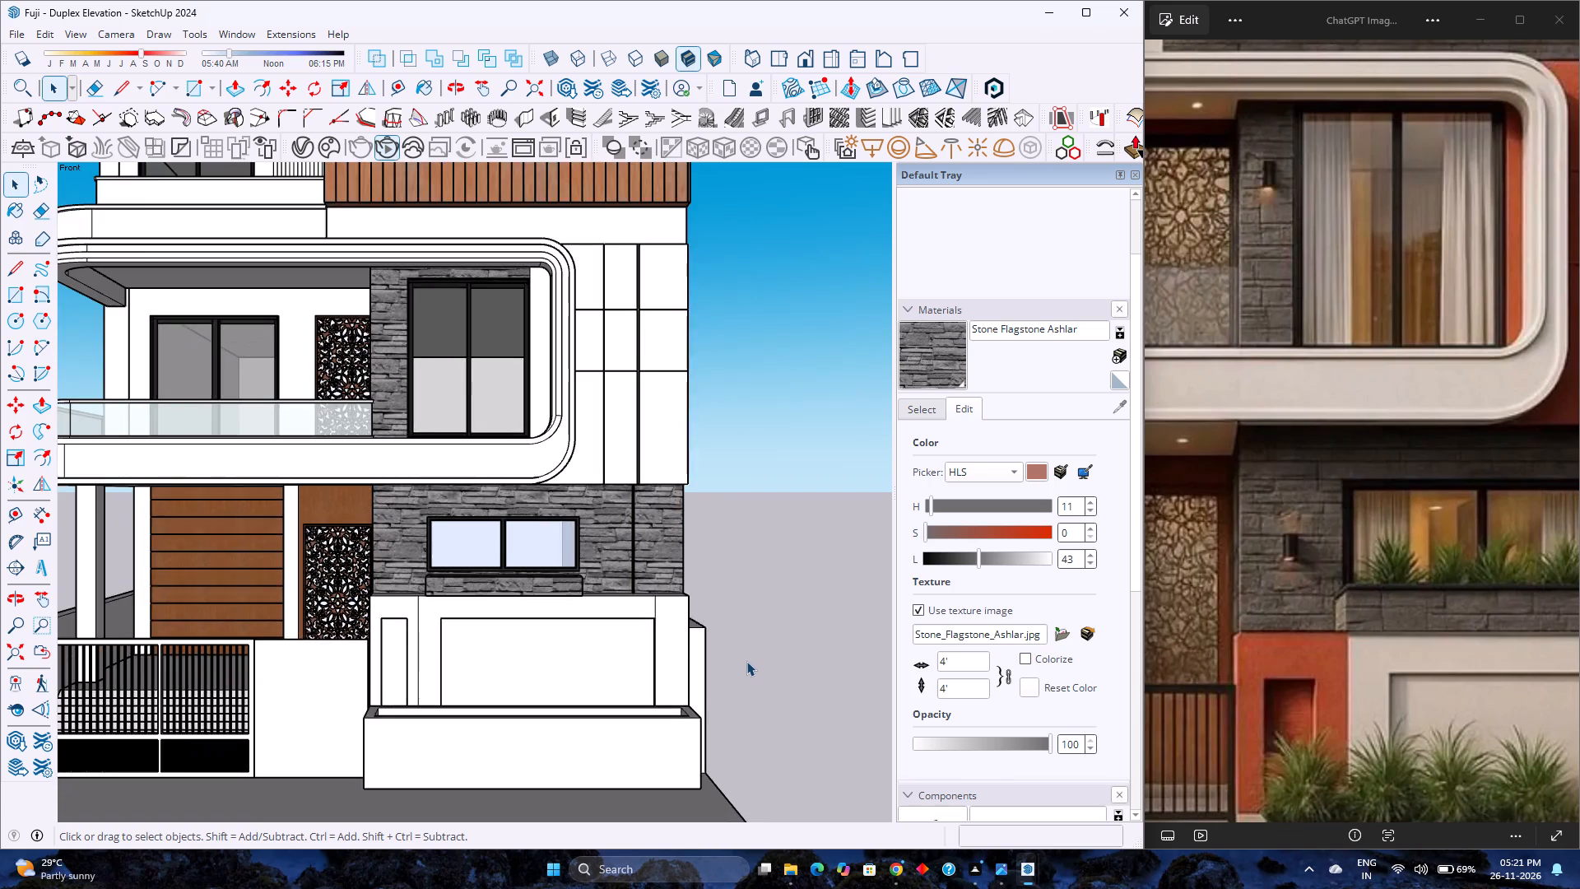
{"action": "scroll", "coordinate": [746, 661], "scroll_direction": "down", "scroll_amount": 3}
{"action": "scroll", "coordinate": [676, 656], "scroll_direction": "up", "scroll_amount": 2}
{"action": "scroll", "coordinate": [676, 656], "scroll_direction": "down", "scroll_amount": 3}
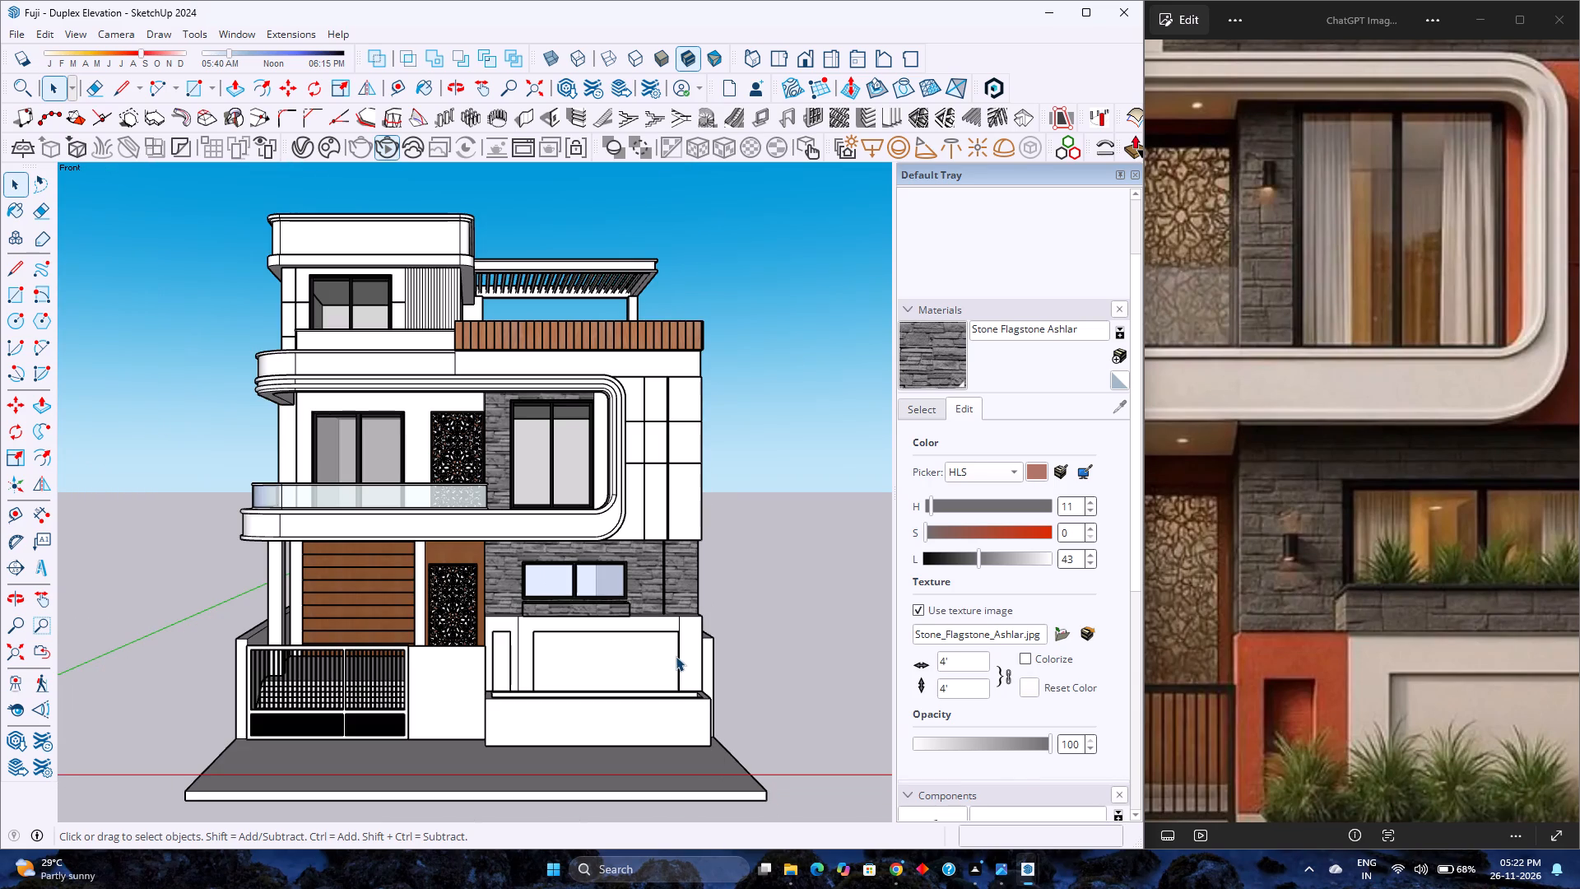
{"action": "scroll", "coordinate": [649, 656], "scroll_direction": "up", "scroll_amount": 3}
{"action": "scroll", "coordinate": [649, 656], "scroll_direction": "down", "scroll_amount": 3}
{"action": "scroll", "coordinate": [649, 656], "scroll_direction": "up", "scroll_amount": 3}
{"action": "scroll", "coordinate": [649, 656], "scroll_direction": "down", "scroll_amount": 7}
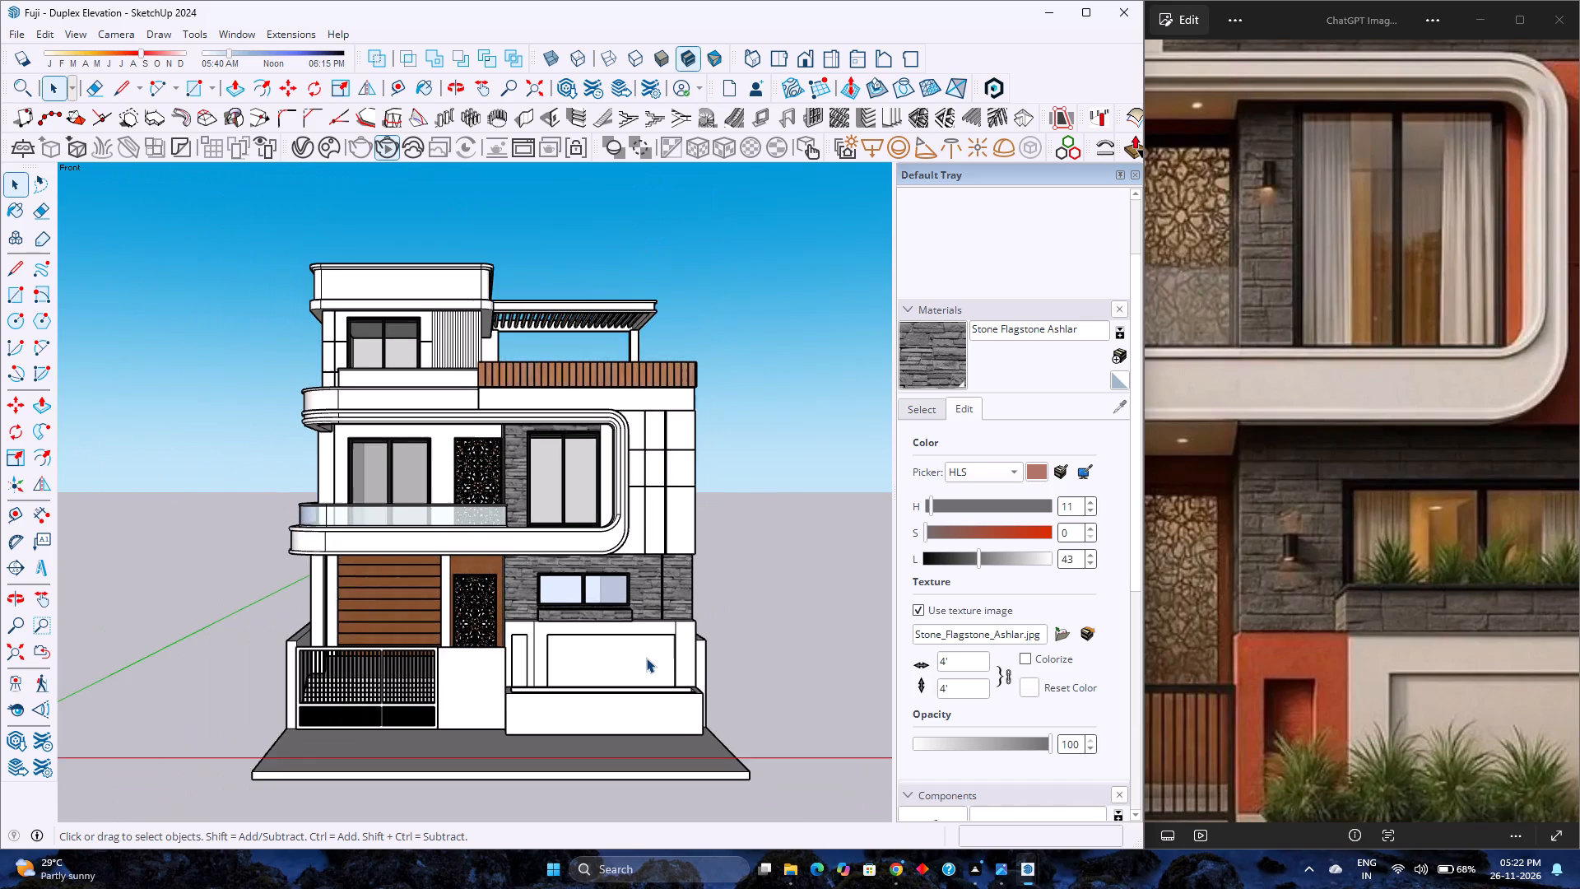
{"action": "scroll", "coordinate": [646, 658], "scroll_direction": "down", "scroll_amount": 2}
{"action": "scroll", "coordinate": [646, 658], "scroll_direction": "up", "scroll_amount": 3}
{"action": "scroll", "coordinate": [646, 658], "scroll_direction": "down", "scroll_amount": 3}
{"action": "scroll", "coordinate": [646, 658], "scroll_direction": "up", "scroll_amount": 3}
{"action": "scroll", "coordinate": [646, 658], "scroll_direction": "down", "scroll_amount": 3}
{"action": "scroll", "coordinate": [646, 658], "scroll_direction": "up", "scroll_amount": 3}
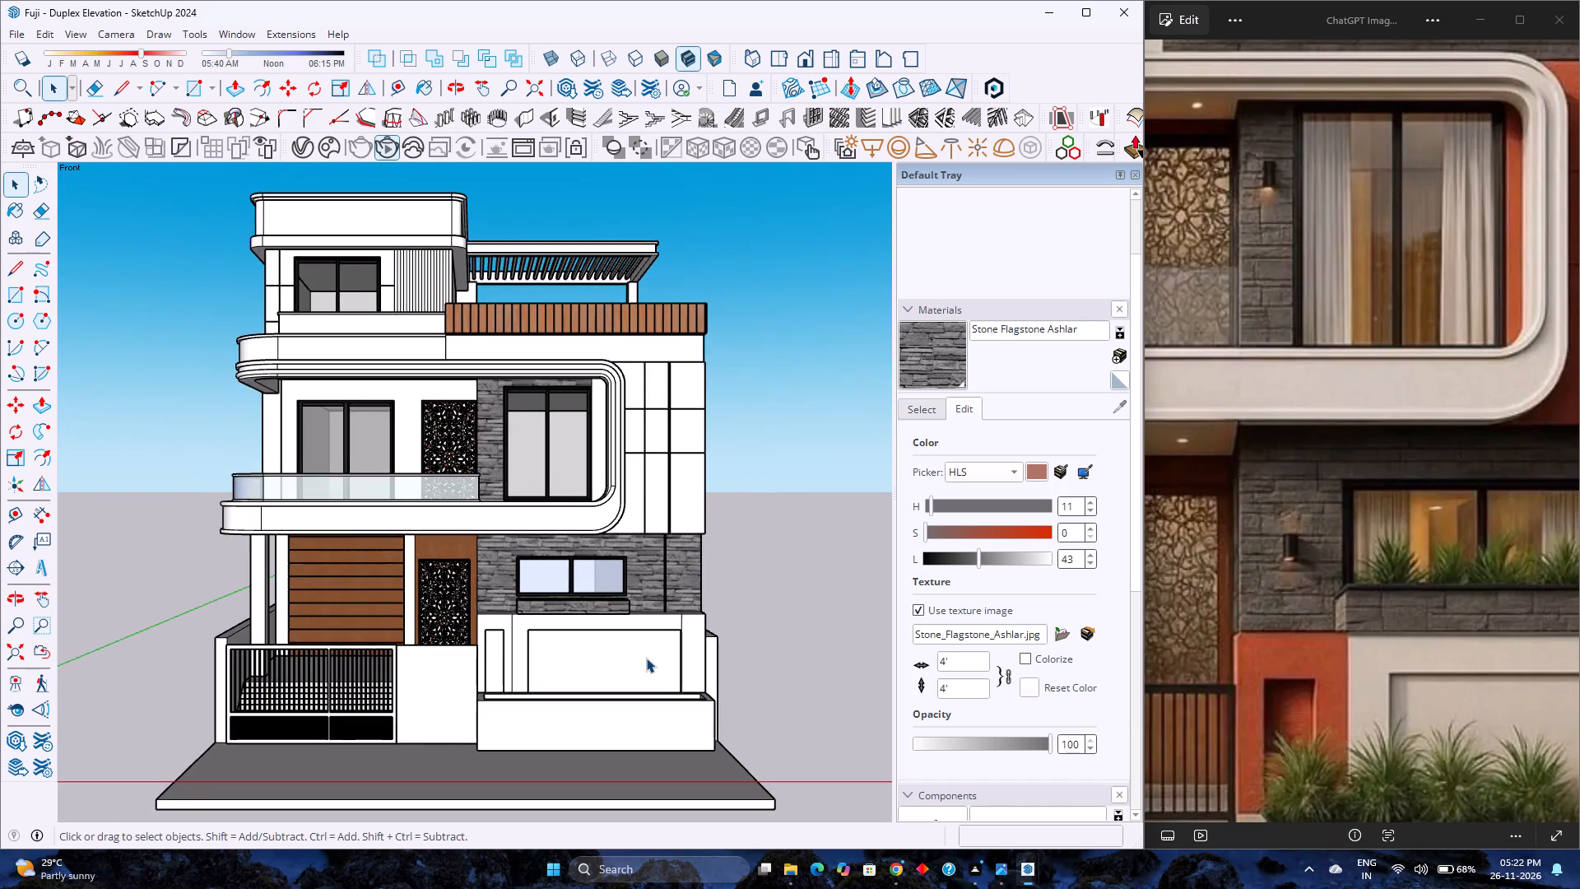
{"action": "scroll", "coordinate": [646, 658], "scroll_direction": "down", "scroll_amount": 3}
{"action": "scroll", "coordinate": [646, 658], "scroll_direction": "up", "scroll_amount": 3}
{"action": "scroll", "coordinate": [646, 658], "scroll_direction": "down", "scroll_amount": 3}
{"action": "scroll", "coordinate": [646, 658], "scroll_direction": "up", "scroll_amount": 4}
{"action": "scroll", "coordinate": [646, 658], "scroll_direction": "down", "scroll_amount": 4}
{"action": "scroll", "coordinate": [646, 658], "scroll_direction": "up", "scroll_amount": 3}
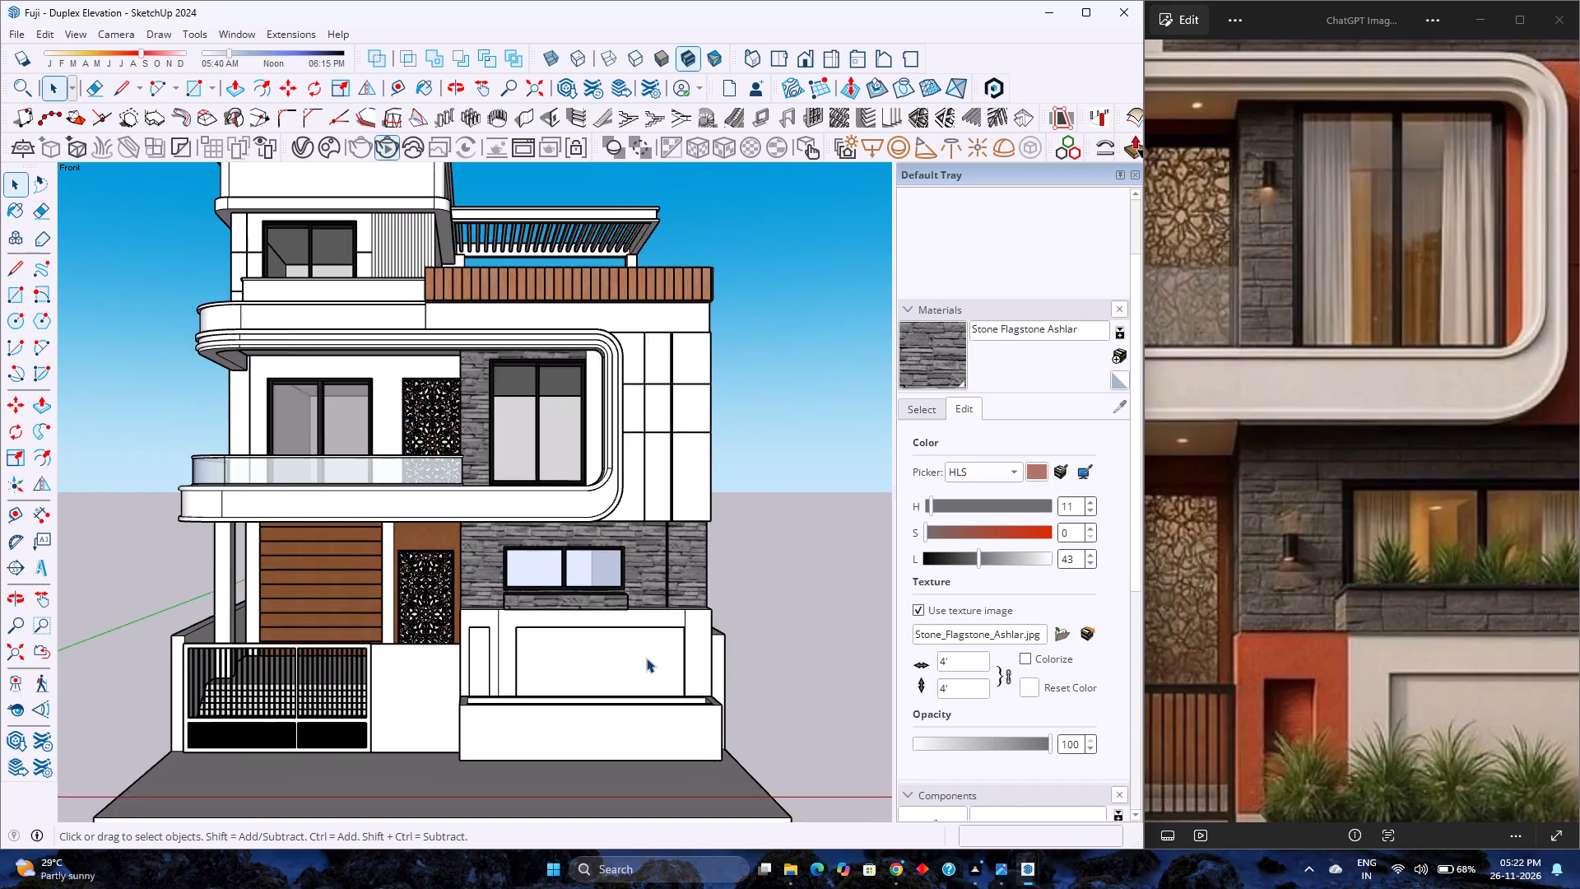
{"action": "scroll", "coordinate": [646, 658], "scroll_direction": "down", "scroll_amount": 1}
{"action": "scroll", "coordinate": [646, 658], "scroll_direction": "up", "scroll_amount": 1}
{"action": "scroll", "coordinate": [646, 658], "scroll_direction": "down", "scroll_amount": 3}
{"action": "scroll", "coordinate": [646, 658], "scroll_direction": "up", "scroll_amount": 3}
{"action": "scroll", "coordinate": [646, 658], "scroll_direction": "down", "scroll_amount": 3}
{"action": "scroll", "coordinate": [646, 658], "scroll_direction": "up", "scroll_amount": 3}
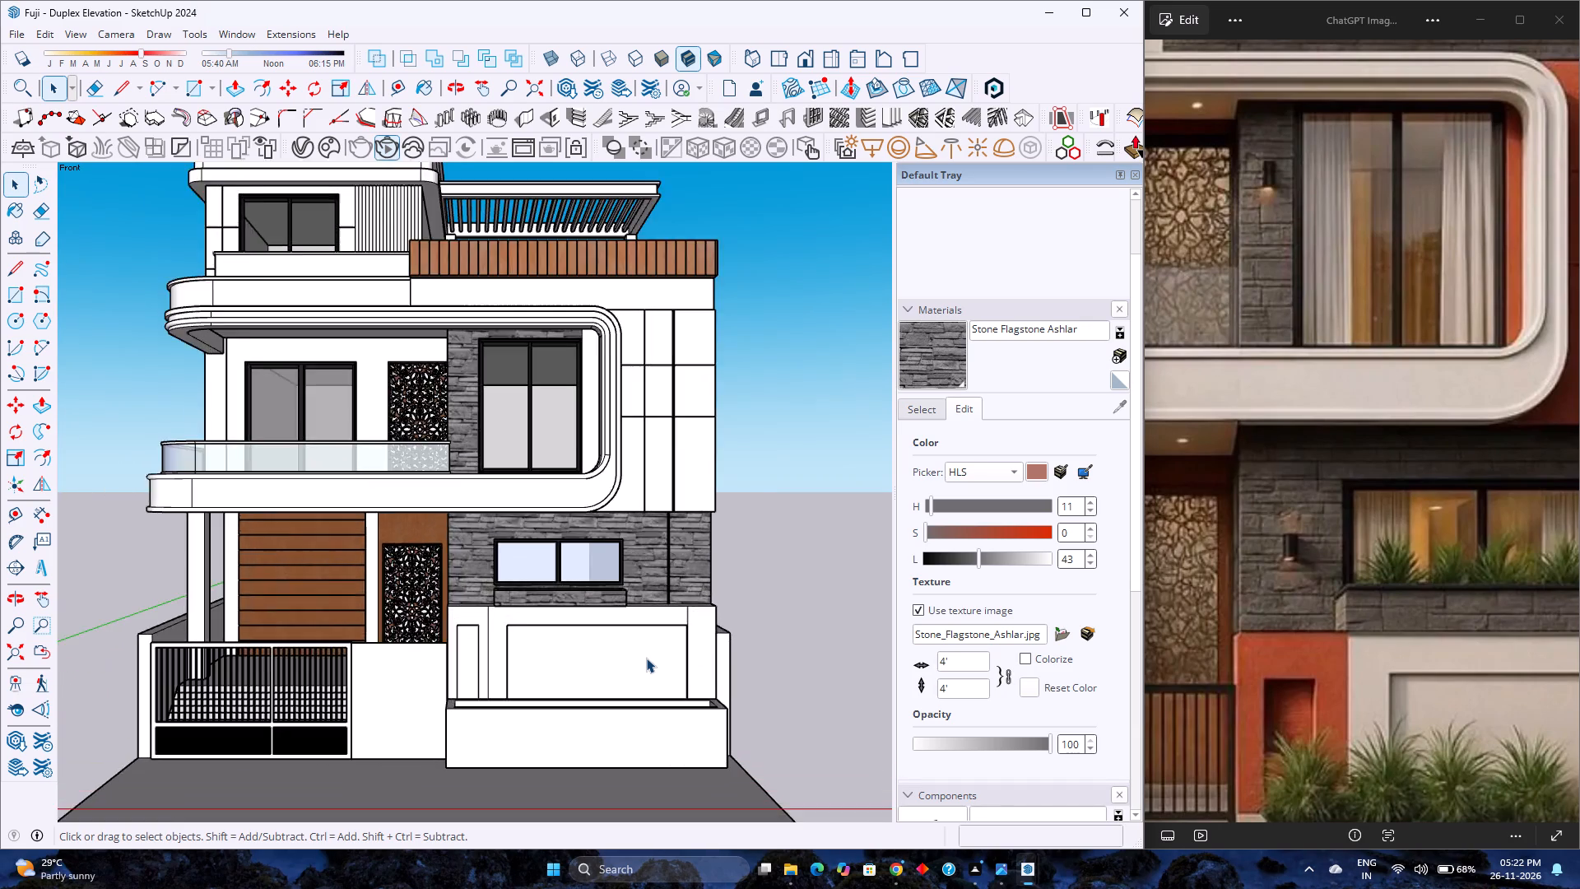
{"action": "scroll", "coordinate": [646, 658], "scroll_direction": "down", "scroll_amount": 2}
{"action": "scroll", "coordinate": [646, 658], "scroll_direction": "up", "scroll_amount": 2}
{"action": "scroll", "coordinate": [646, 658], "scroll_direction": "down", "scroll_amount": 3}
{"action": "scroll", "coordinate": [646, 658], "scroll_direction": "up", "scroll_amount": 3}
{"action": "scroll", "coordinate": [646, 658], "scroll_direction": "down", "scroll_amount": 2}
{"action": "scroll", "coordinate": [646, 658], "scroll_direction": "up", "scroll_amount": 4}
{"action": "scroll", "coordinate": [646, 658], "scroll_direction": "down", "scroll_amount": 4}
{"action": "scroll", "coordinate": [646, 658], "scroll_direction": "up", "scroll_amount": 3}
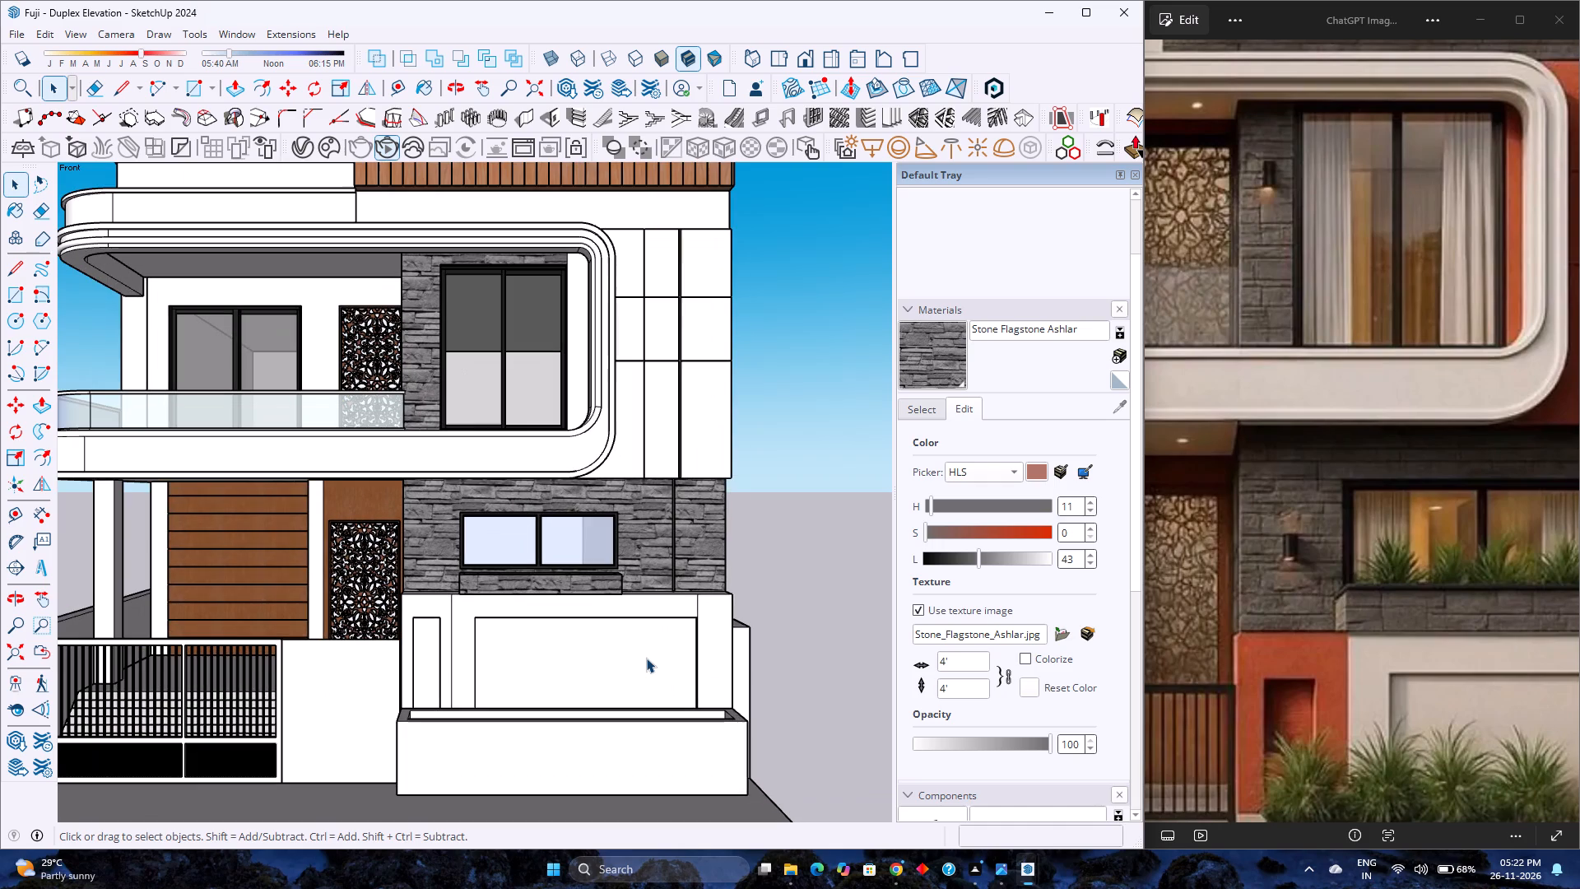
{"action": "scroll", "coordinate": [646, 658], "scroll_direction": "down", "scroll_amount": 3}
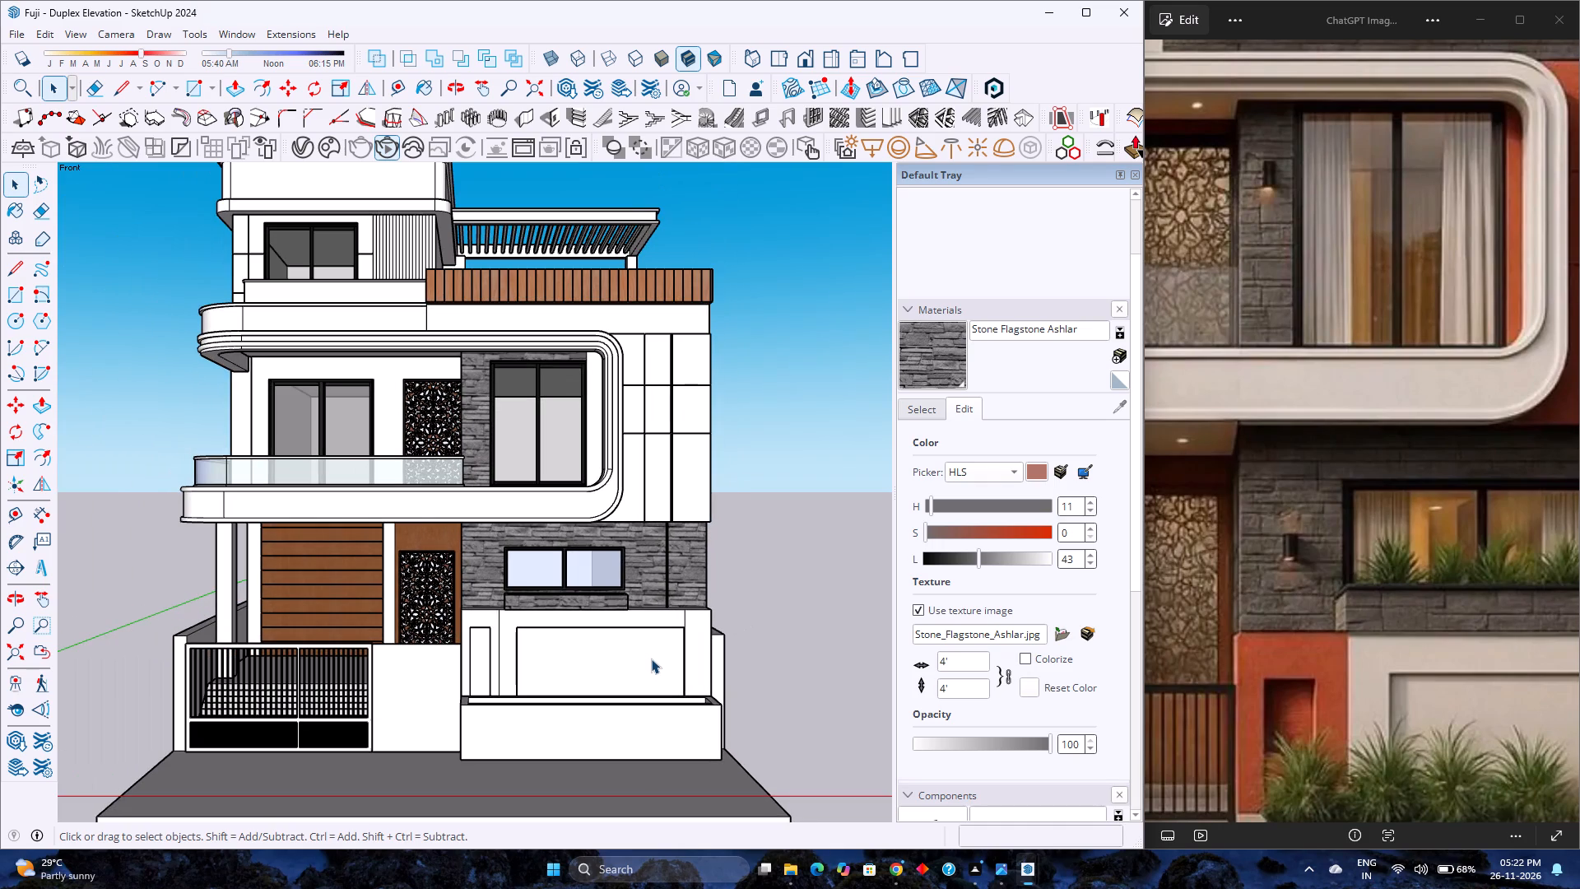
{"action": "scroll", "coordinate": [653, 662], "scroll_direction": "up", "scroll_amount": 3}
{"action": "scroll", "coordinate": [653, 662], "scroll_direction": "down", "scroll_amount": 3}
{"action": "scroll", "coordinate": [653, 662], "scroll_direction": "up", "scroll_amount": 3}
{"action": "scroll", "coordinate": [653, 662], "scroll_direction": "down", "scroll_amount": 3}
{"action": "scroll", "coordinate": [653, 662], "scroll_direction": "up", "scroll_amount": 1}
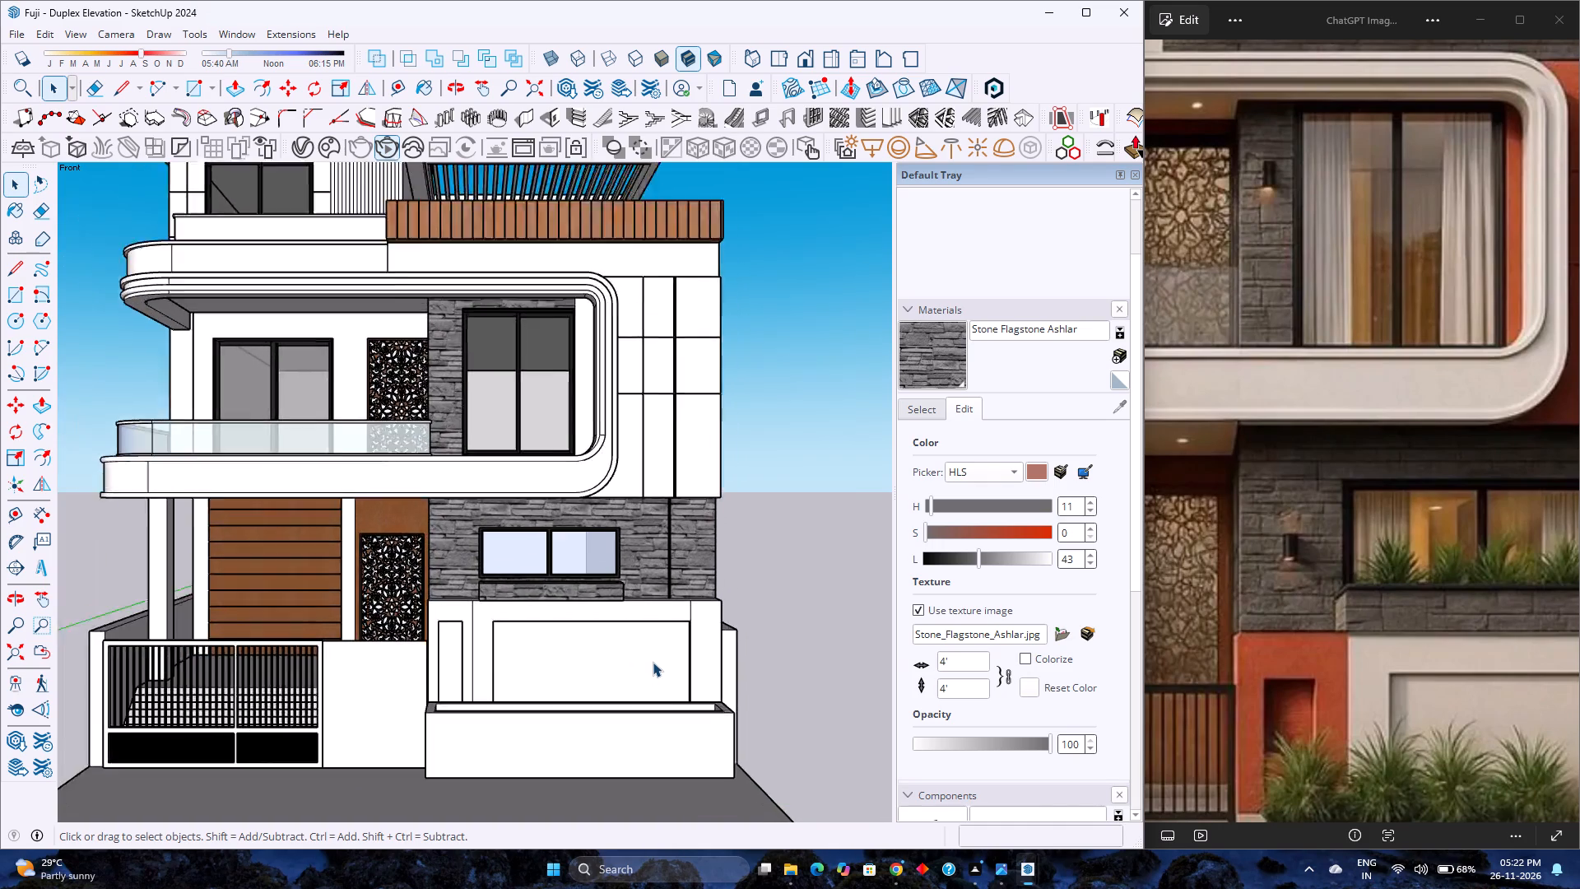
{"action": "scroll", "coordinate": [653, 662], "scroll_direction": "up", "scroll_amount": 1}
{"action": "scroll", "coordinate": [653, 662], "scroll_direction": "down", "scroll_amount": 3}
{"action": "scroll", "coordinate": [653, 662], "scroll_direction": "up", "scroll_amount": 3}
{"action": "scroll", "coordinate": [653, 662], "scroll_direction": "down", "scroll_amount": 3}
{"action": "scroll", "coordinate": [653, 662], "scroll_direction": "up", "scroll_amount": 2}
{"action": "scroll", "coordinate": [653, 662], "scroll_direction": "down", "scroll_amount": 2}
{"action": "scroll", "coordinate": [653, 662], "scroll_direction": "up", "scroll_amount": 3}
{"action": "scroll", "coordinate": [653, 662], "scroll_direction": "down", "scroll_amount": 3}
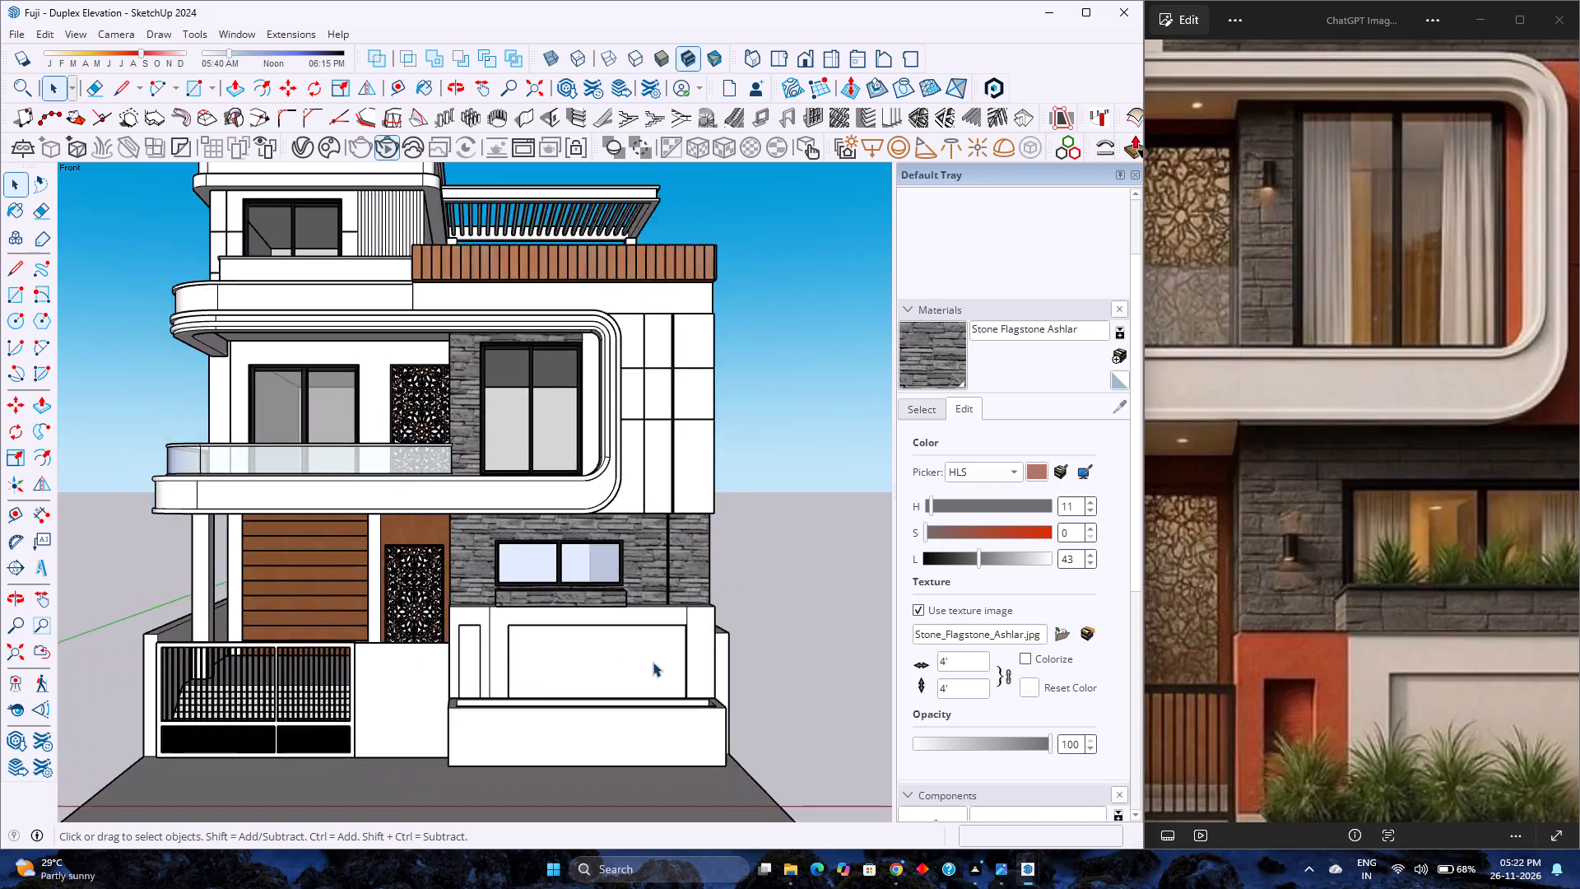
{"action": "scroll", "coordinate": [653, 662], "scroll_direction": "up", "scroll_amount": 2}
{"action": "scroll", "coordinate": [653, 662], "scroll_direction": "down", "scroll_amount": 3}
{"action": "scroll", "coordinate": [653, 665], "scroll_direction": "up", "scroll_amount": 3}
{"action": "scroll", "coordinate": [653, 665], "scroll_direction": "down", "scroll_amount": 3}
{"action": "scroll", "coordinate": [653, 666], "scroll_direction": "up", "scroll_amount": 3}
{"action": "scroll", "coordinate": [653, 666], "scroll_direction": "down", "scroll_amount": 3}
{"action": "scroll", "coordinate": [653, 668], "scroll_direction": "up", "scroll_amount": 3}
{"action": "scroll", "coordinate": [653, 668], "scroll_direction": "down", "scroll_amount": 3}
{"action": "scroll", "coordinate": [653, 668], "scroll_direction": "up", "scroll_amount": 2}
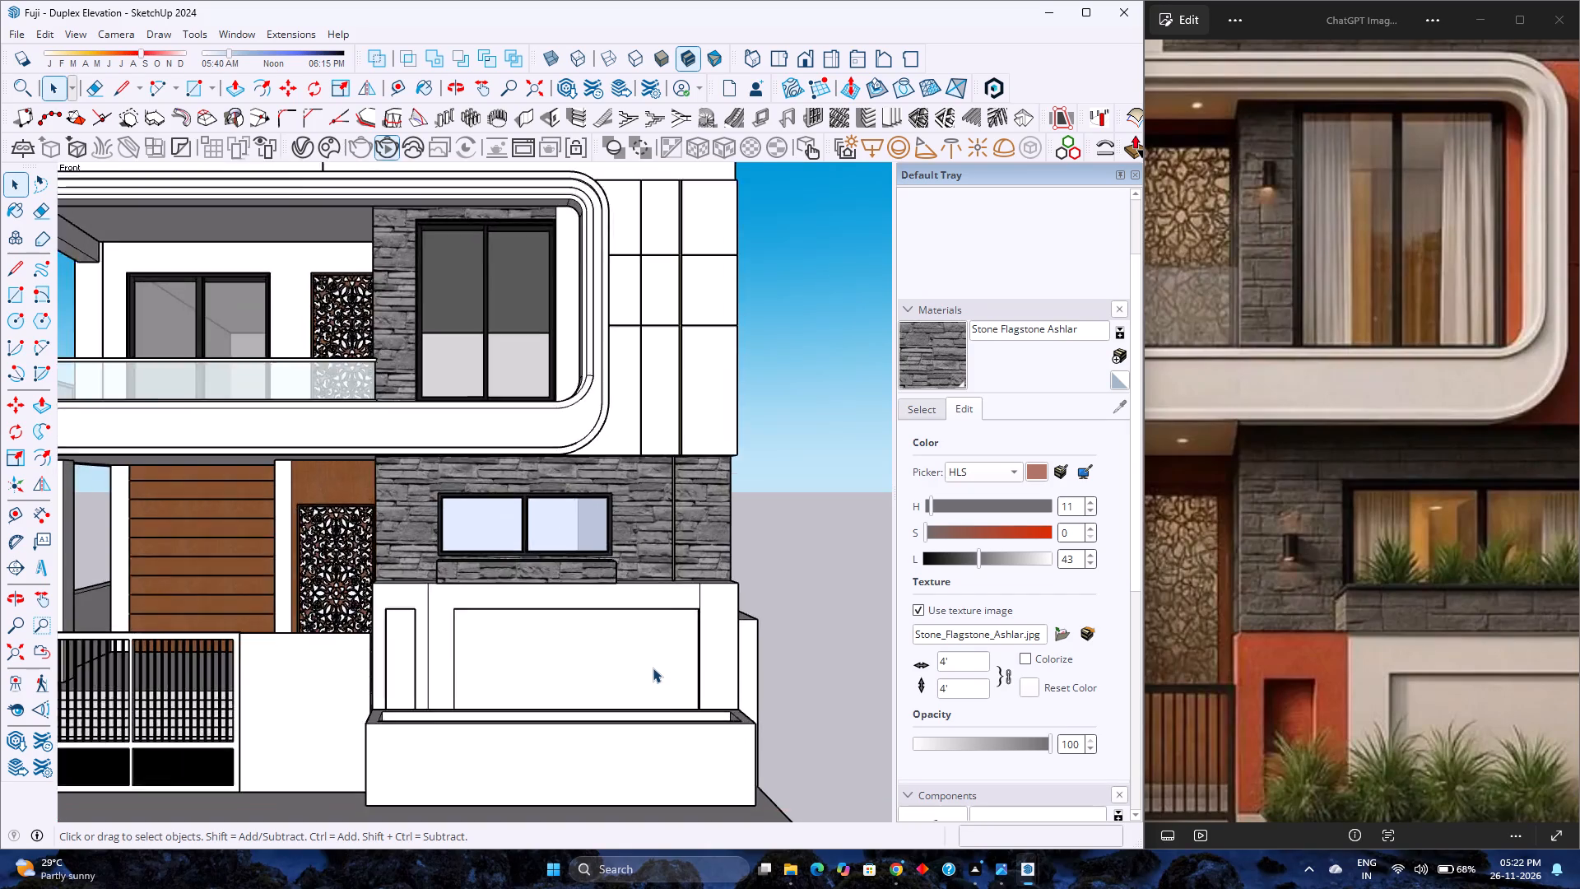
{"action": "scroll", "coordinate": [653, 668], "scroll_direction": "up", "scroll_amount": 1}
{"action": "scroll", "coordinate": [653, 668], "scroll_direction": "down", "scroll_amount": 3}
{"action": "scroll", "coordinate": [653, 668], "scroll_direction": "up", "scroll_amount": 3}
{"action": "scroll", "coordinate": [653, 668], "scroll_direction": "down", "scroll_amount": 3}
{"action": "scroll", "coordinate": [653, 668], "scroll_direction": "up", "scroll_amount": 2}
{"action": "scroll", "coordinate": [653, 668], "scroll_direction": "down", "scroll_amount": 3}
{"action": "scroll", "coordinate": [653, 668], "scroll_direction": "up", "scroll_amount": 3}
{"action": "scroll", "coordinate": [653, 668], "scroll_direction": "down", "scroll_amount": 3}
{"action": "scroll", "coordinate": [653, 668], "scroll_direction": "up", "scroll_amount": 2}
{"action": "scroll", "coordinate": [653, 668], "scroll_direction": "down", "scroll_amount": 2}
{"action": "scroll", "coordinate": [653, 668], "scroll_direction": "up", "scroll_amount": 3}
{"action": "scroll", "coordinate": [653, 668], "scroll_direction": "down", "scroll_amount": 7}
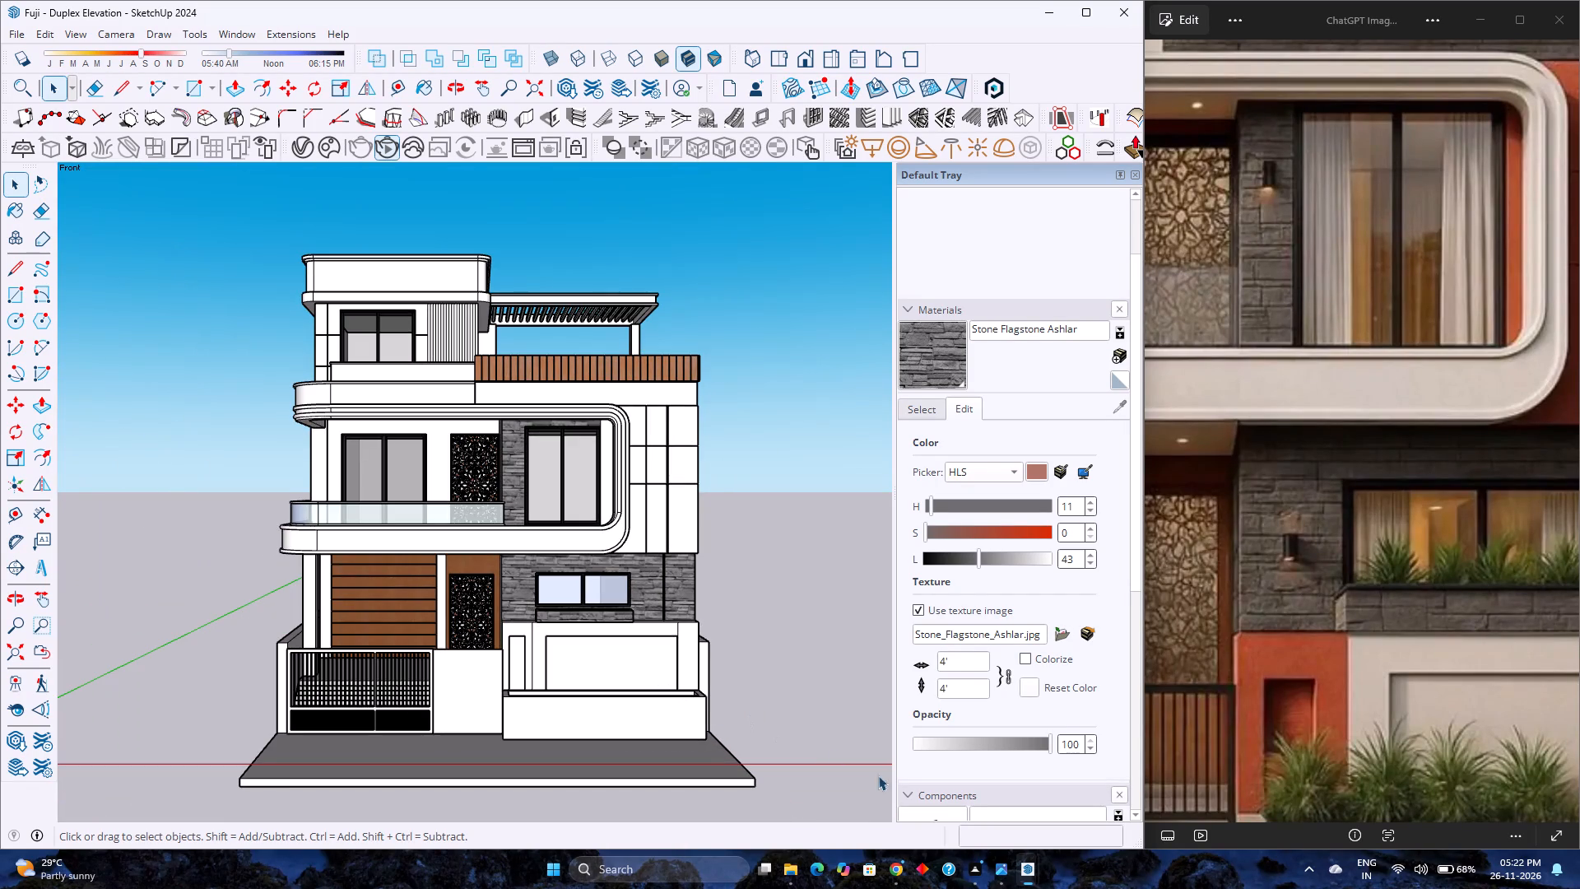
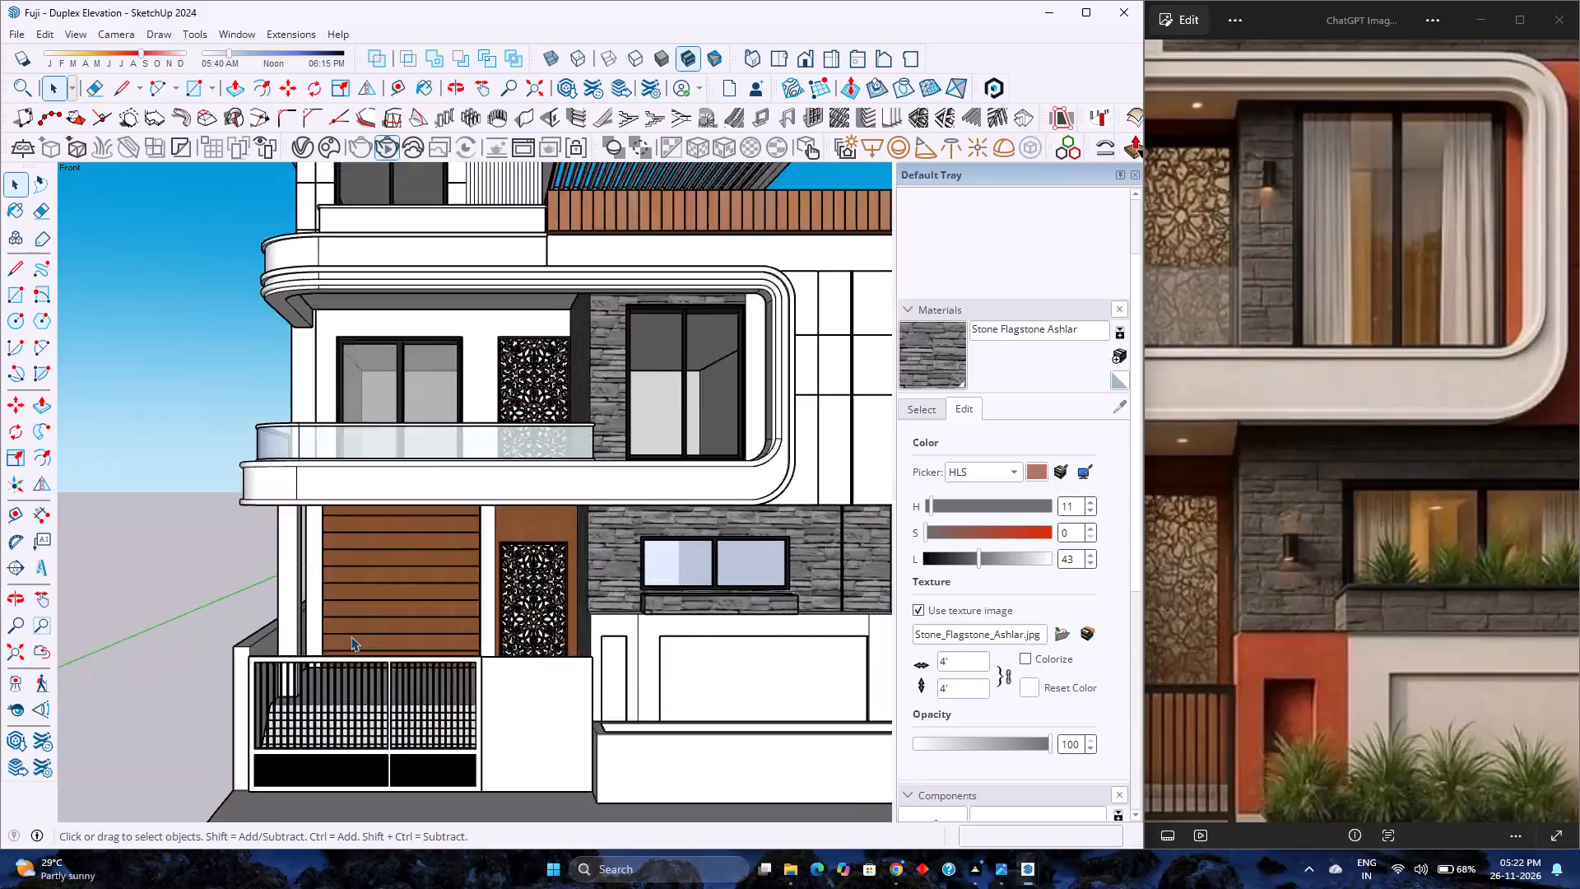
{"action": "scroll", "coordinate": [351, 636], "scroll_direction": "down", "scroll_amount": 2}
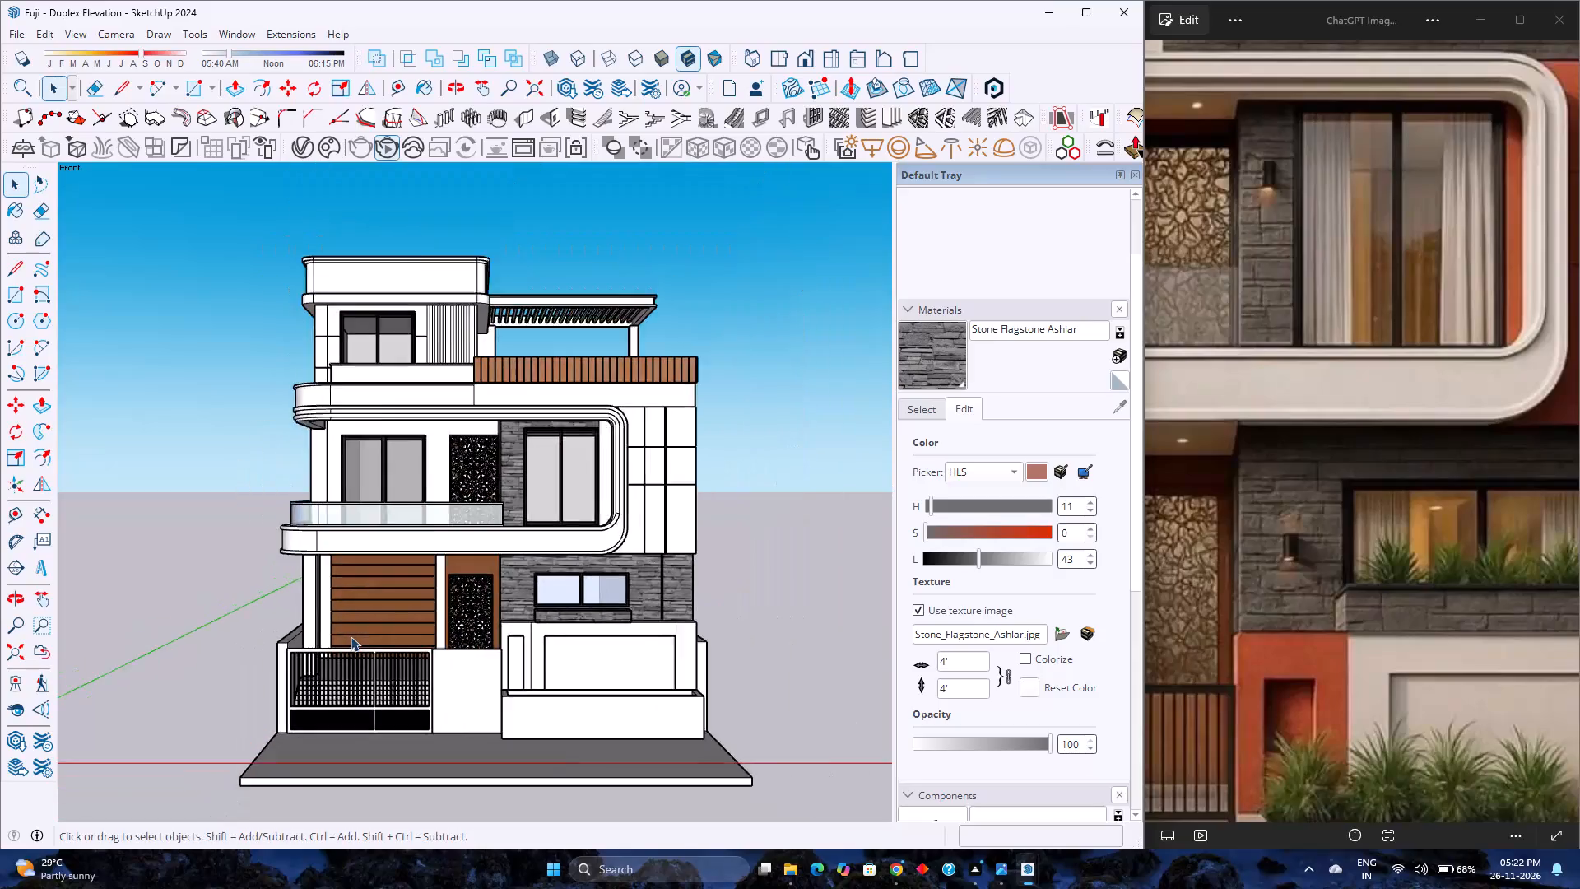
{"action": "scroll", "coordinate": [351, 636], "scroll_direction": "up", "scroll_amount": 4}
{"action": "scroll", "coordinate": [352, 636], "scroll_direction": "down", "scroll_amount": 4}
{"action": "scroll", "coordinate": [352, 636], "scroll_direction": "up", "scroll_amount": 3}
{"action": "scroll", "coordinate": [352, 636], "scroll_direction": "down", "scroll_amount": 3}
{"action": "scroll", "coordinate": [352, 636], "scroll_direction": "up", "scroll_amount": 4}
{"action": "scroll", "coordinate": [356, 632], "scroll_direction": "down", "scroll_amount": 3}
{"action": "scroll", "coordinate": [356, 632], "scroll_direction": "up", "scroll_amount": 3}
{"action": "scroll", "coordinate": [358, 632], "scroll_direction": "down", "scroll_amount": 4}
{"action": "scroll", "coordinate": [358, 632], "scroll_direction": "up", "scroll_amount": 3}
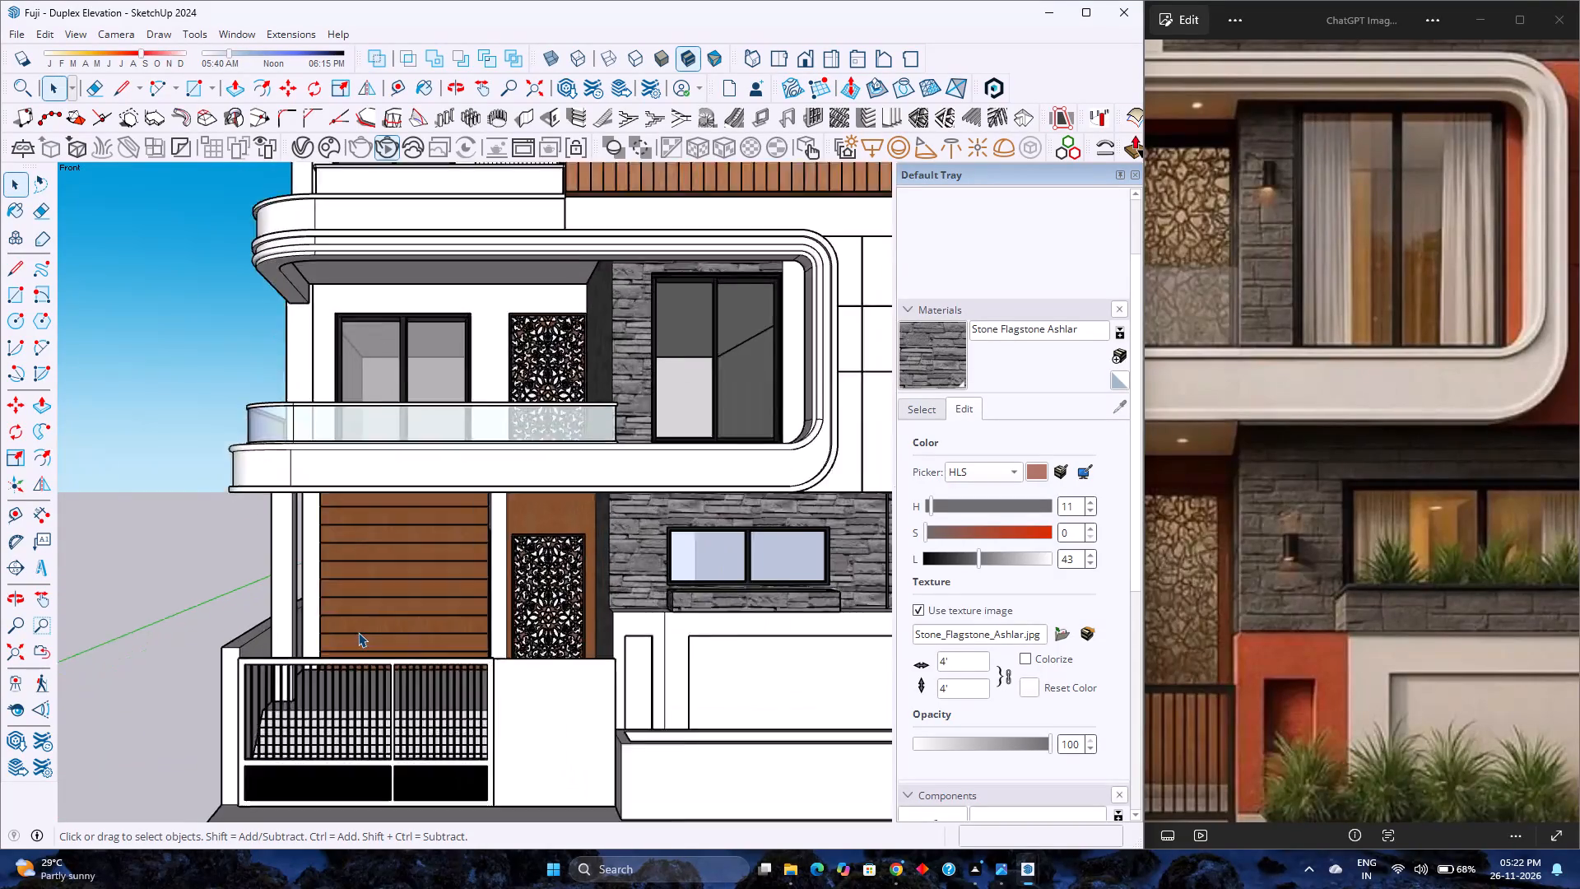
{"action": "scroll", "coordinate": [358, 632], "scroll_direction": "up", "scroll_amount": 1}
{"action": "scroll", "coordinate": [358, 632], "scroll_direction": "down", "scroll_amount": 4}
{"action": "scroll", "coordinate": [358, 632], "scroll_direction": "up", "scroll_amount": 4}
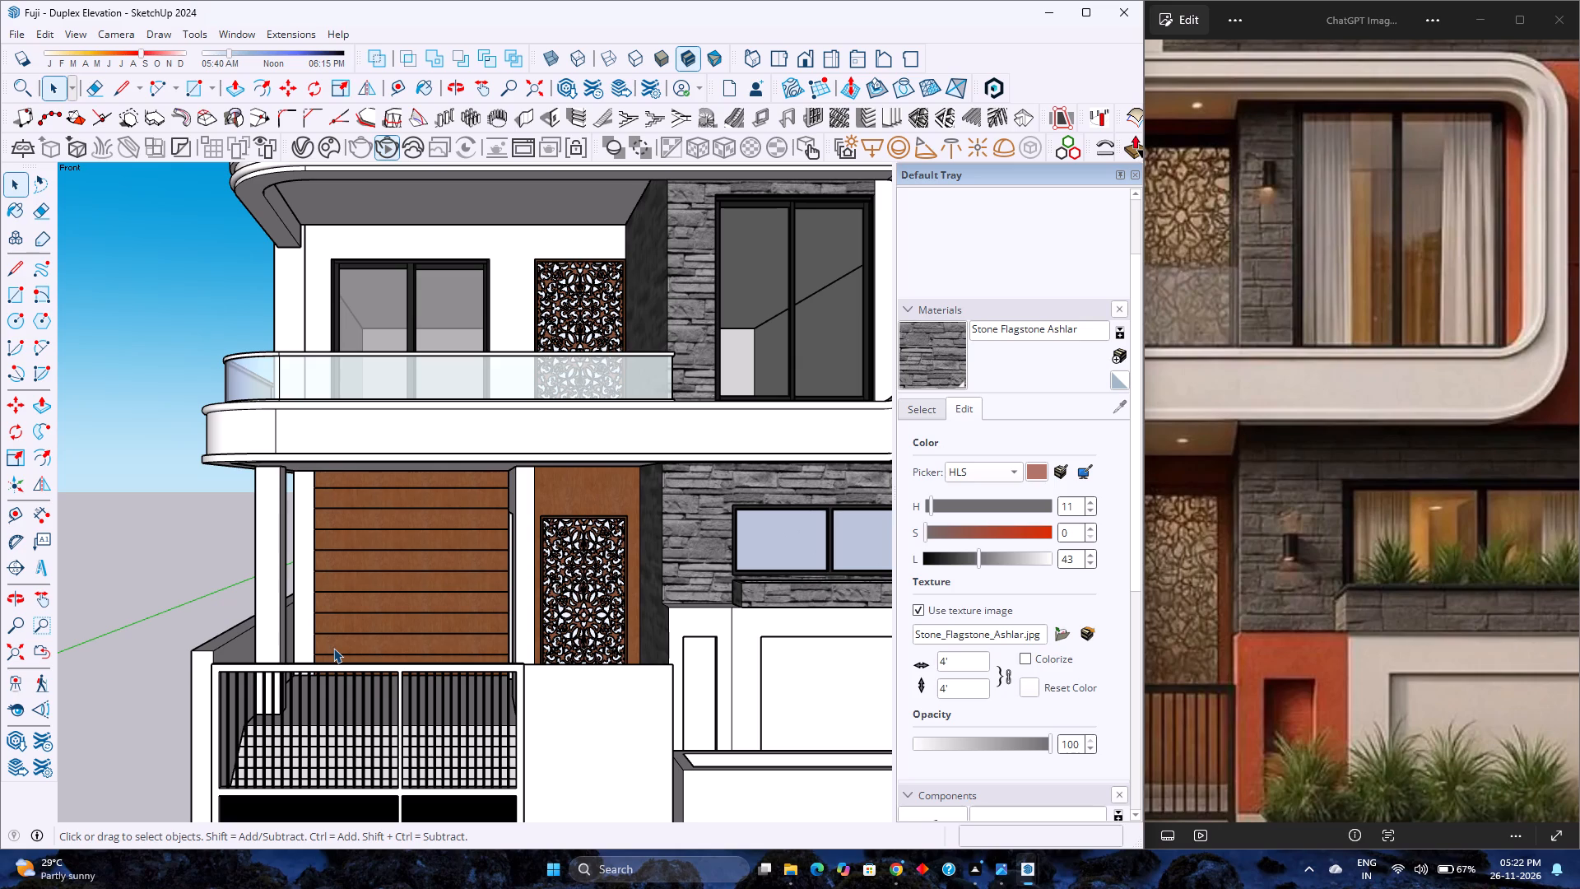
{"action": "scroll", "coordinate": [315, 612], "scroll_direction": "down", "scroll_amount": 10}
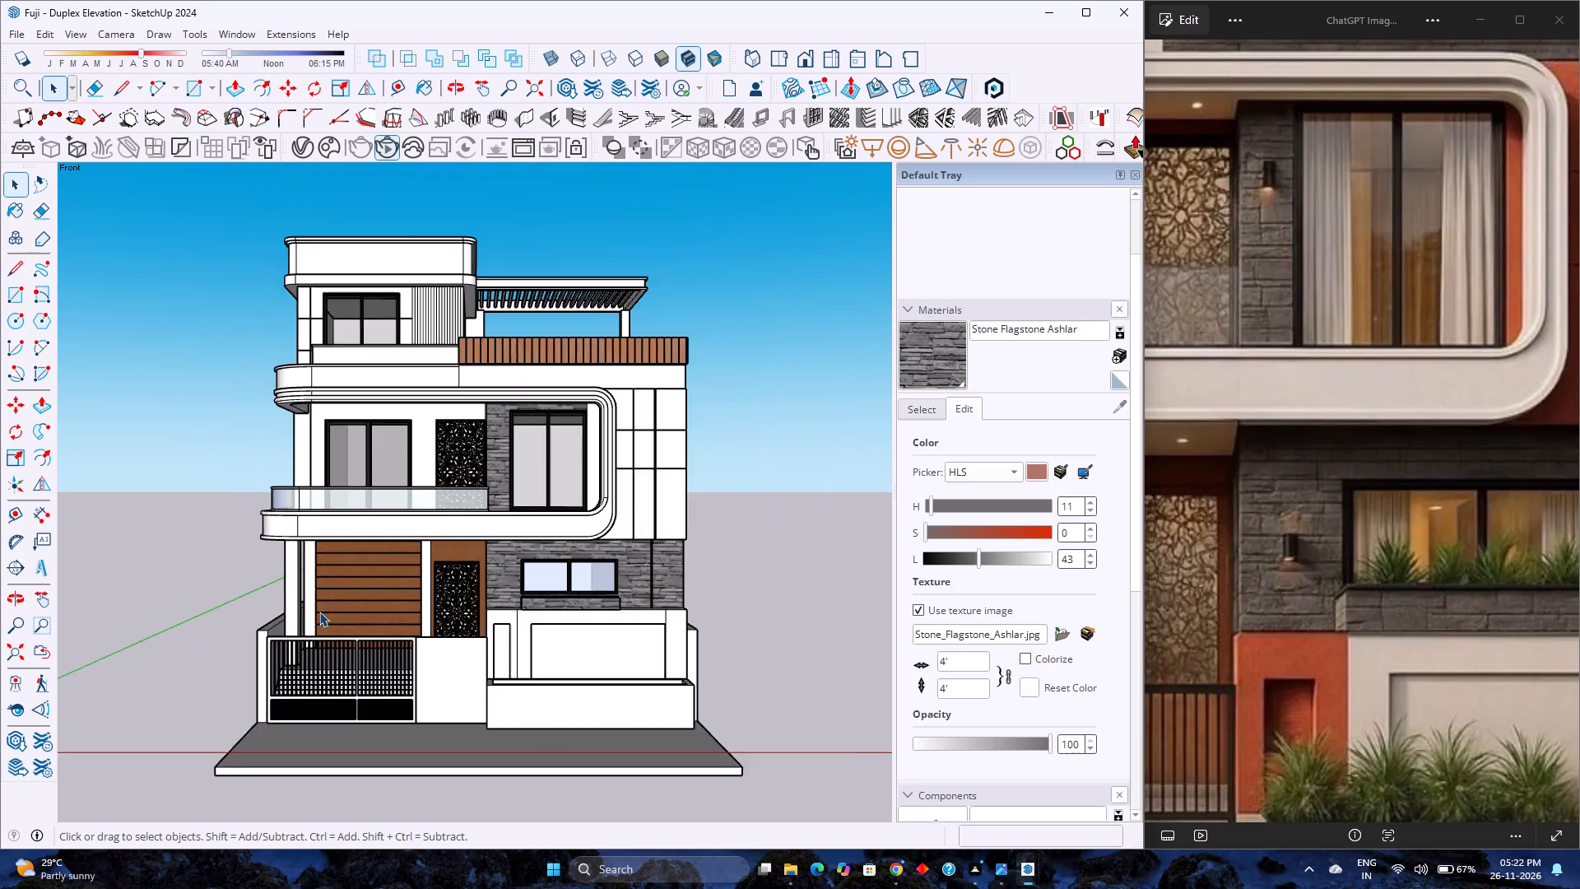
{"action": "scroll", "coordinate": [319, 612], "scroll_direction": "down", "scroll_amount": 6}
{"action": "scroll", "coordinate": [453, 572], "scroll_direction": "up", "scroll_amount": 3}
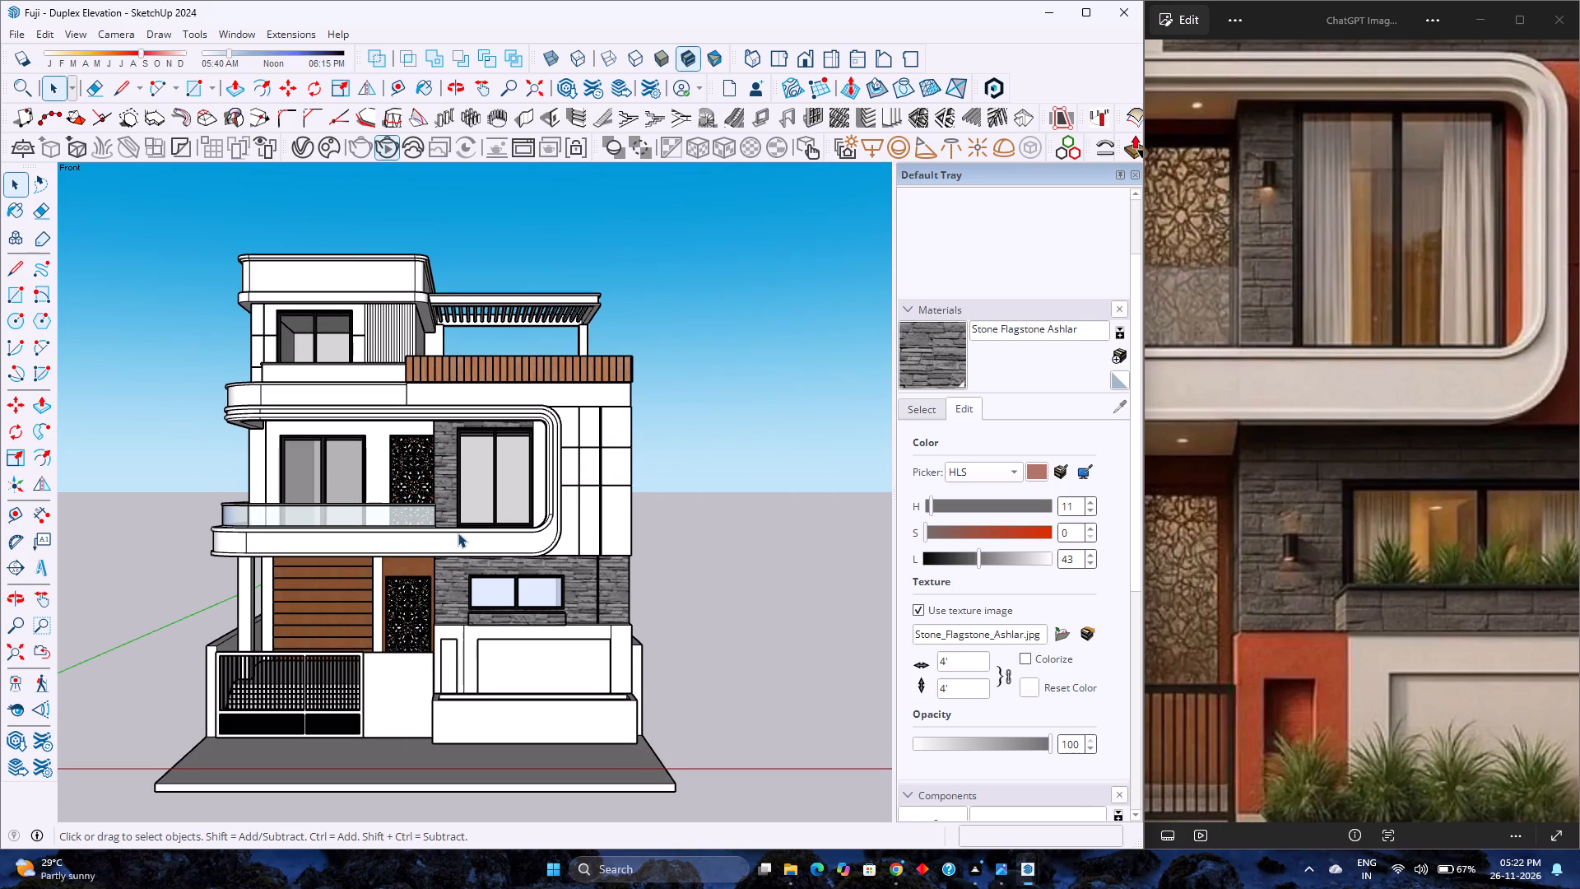
Examine the band beneath the timber-clad terrace parapet in the reference image and compare it with the model.
{"action": "scroll", "coordinate": [1454, 517], "scroll_direction": "down", "scroll_amount": 3}
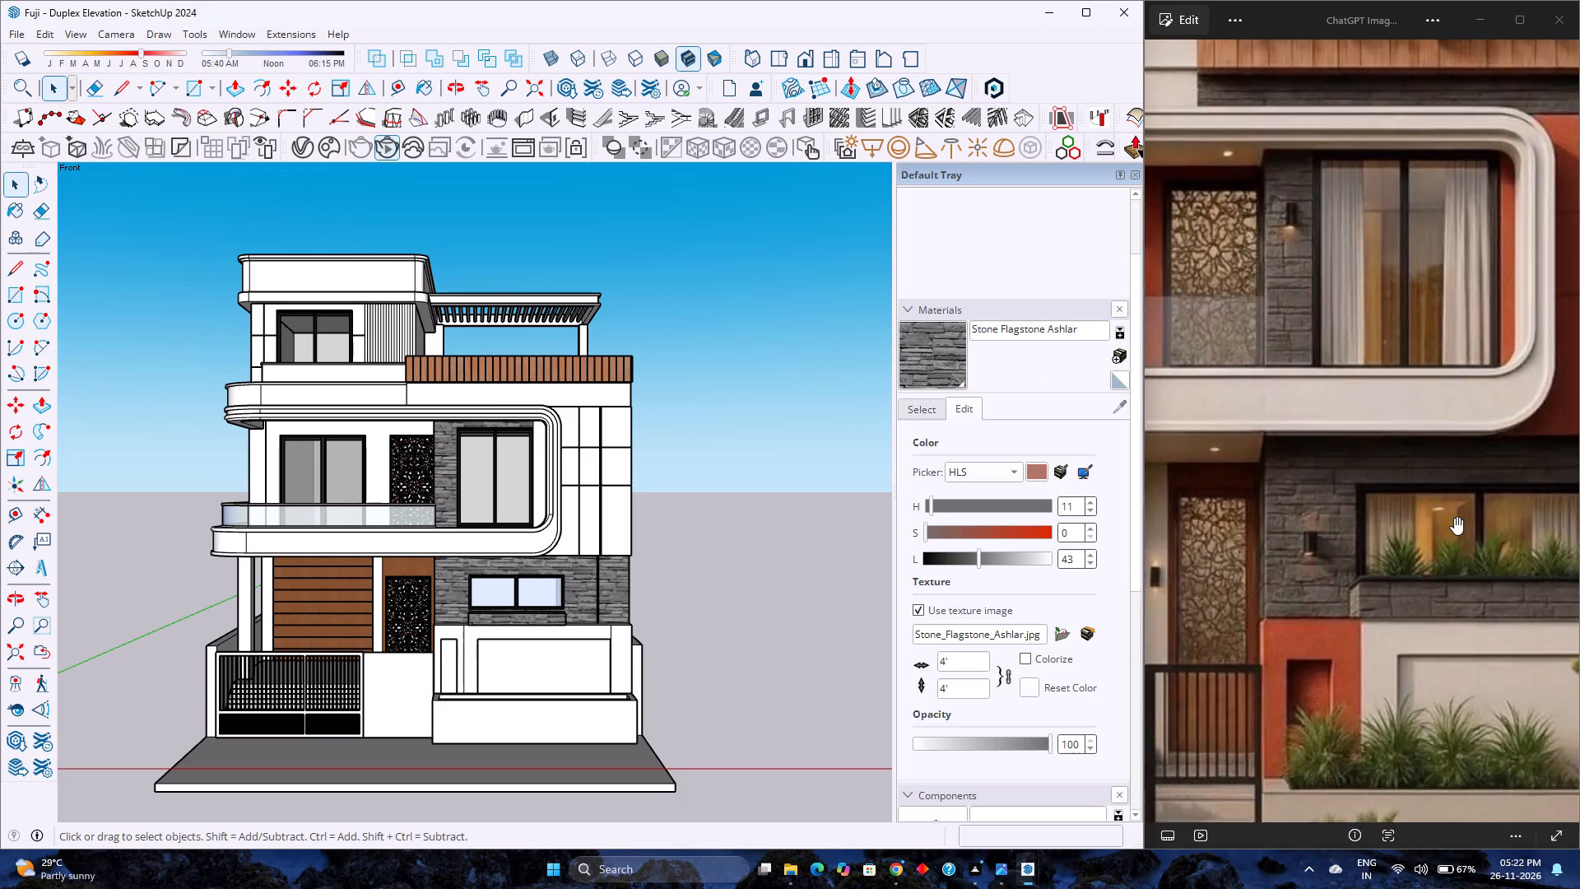
{"action": "scroll", "coordinate": [1454, 517], "scroll_direction": "down", "scroll_amount": 7}
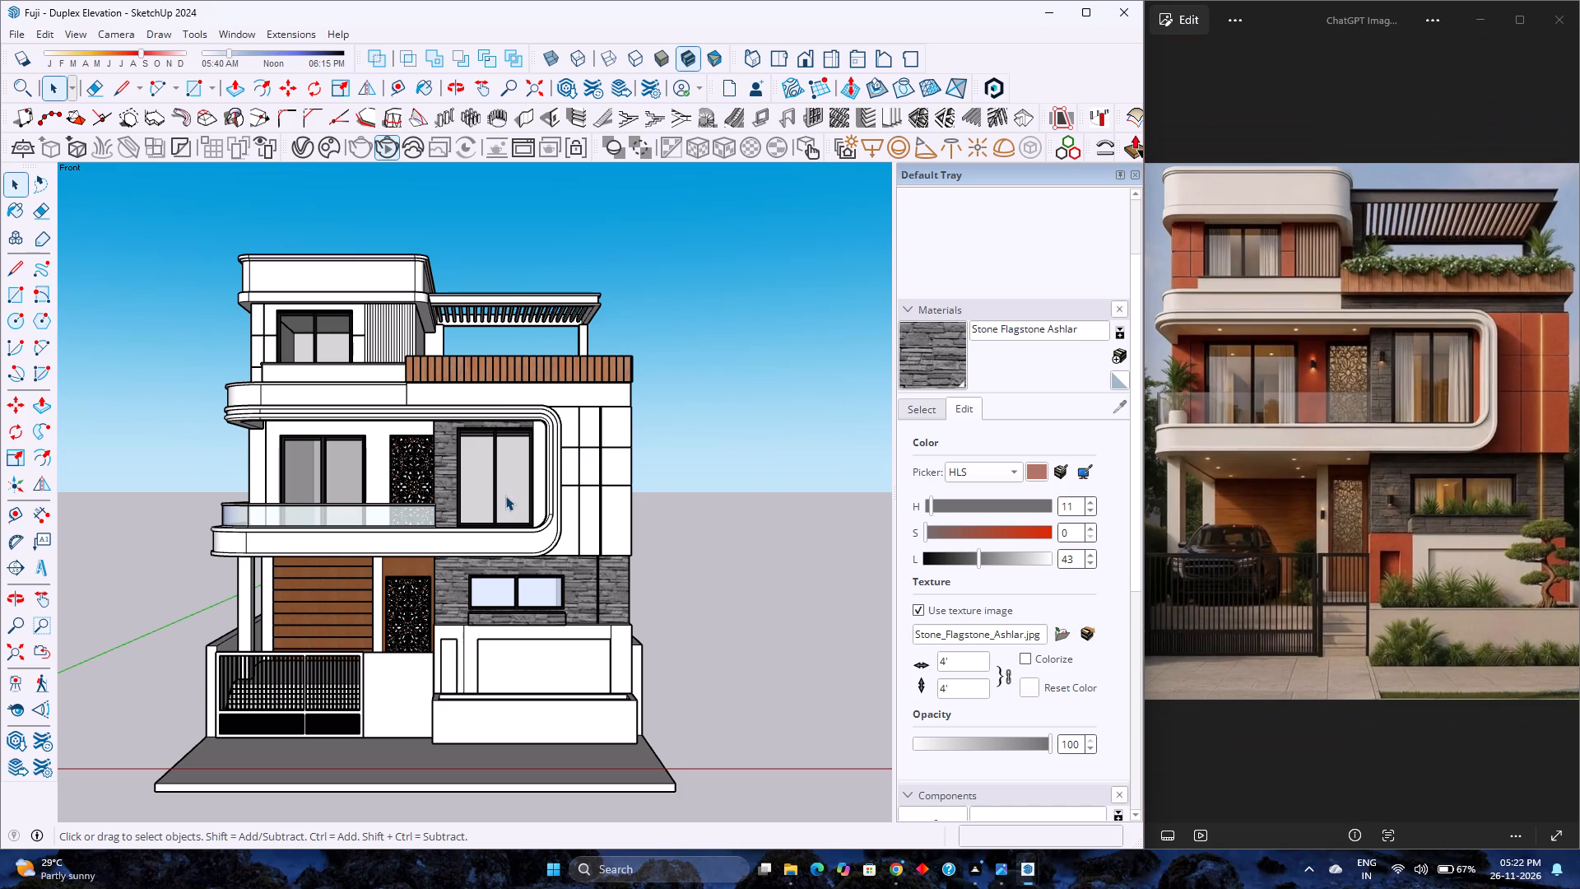
{"action": "scroll", "coordinate": [668, 351], "scroll_direction": "up", "scroll_amount": 4}
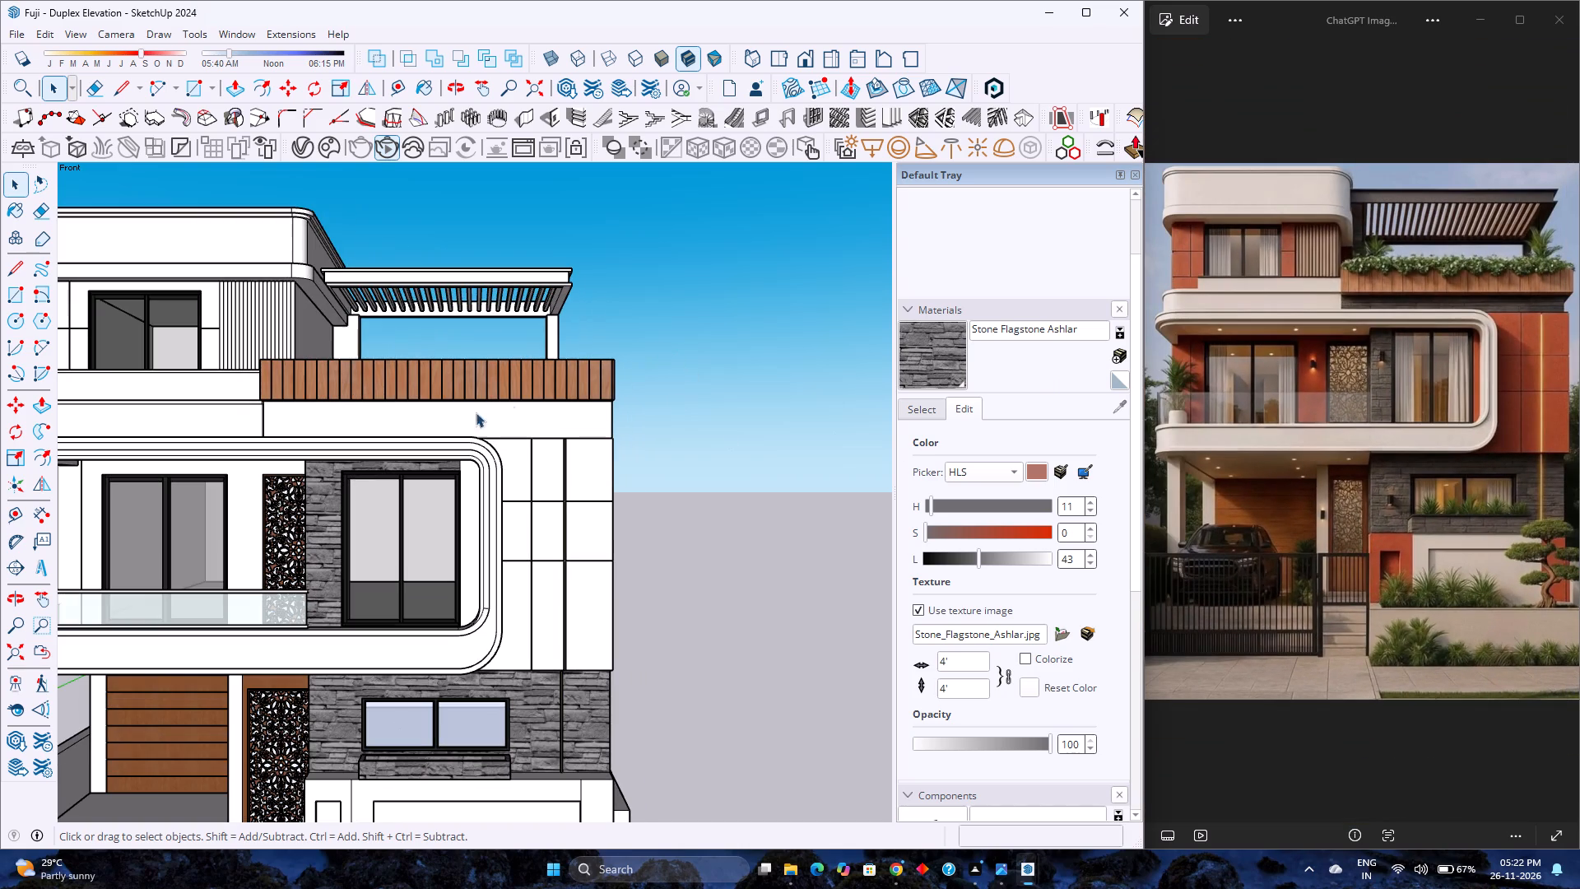
{"action": "scroll", "coordinate": [1516, 258], "scroll_direction": "up", "scroll_amount": 13}
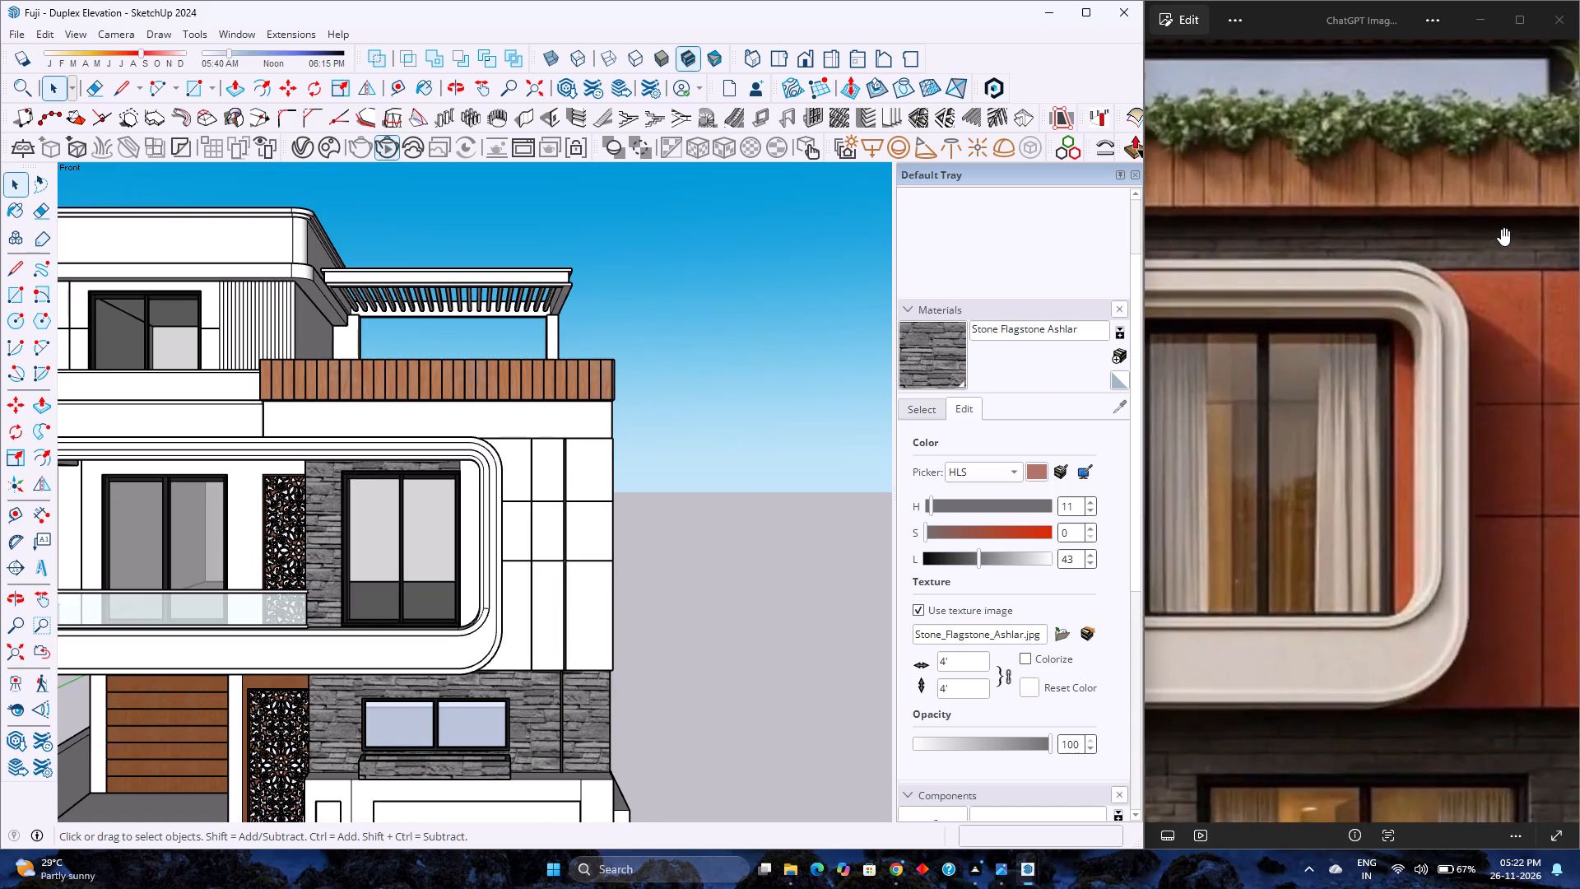
{"action": "scroll", "coordinate": [1501, 228], "scroll_direction": "up", "scroll_amount": 3}
{"action": "scroll", "coordinate": [1498, 229], "scroll_direction": "down", "scroll_amount": 1}
{"action": "scroll", "coordinate": [1292, 329], "scroll_direction": "down", "scroll_amount": 2}
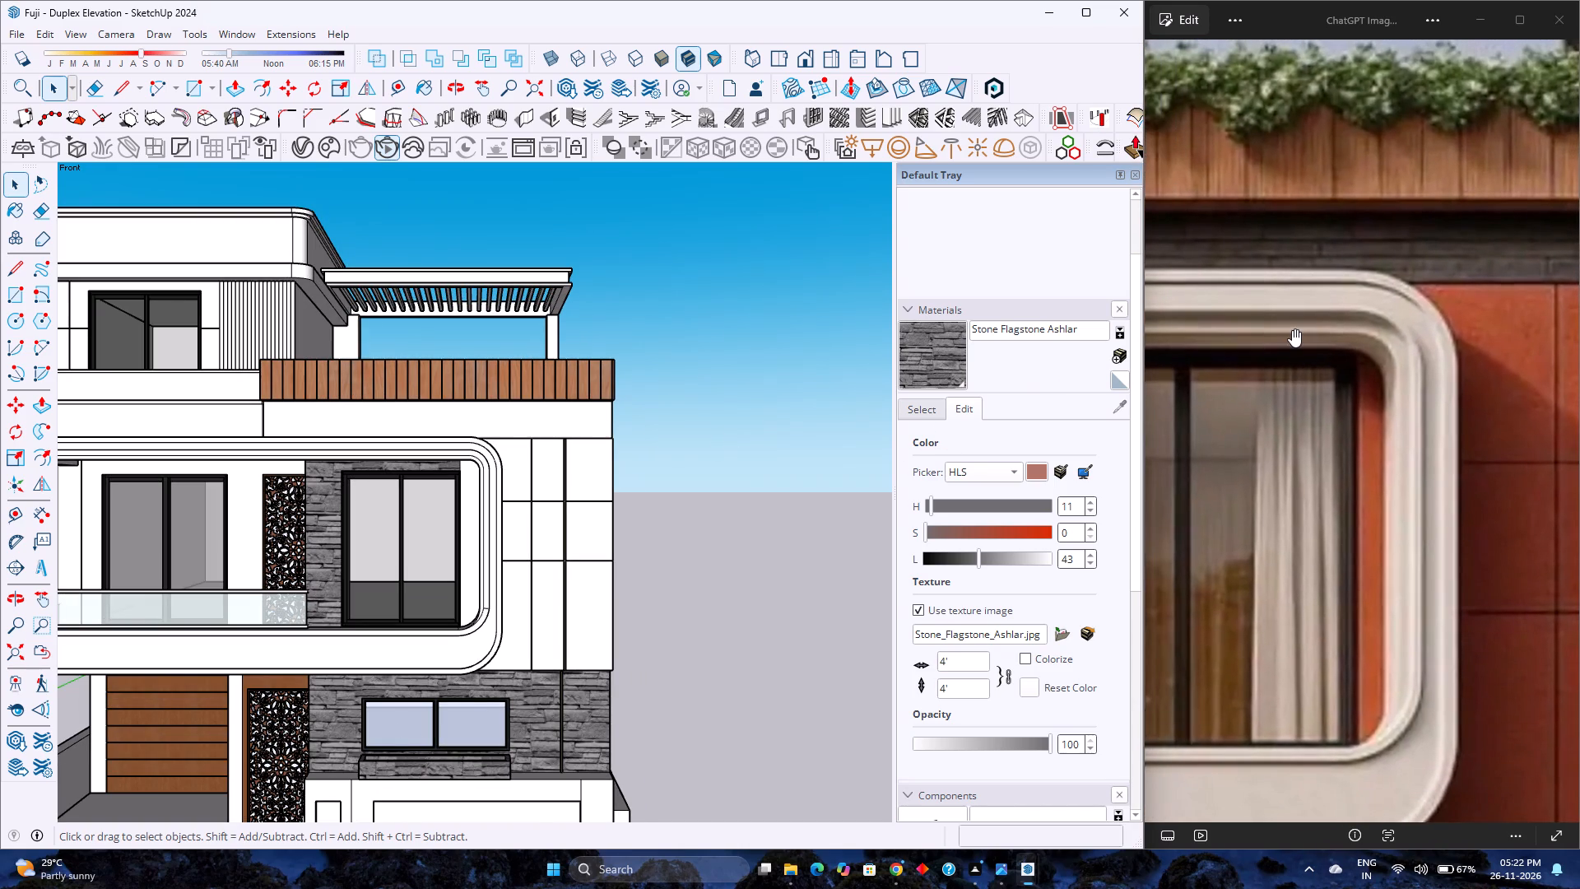
{"action": "scroll", "coordinate": [1292, 329], "scroll_direction": "down", "scroll_amount": 7}
{"action": "scroll", "coordinate": [655, 435], "scroll_direction": "up", "scroll_amount": 4}
Open the terrace parapet group for editing and select the plain white band face below the timber cladding.
{"action": "double_click", "coordinate": [493, 423]}
{"action": "scroll", "coordinate": [493, 423], "scroll_direction": "up", "scroll_amount": 4}
{"action": "double_click", "coordinate": [503, 413]}
{"action": "scroll", "coordinate": [503, 413], "scroll_direction": "up", "scroll_amount": 3}
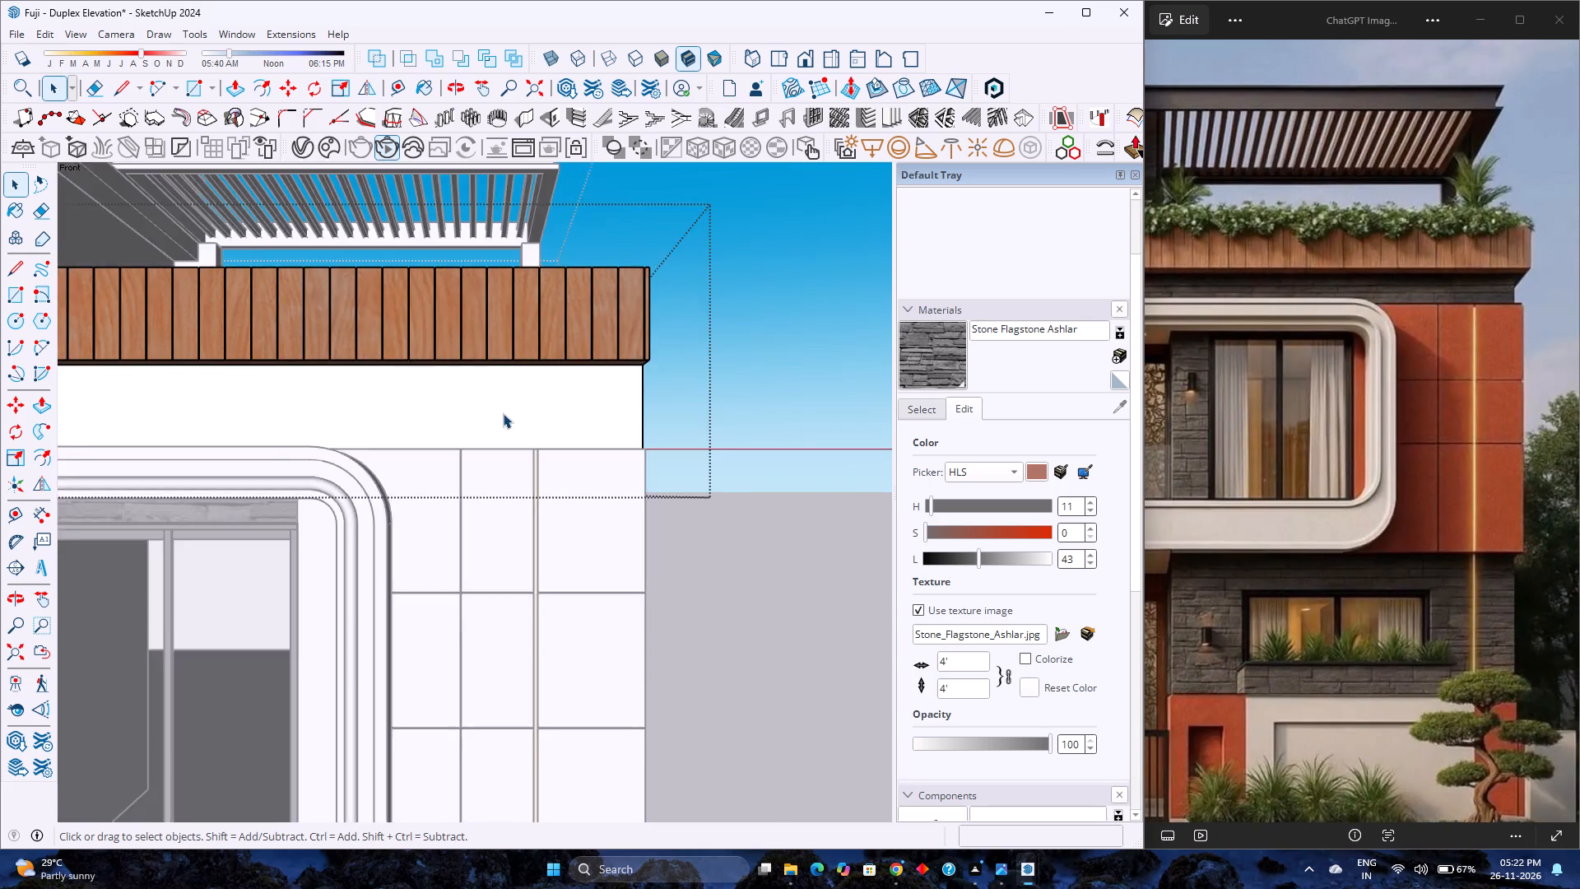
{"action": "scroll", "coordinate": [503, 413], "scroll_direction": "down", "scroll_amount": 3}
{"action": "left_click", "coordinate": [503, 413]}
{"action": "scroll", "coordinate": [503, 413], "scroll_direction": "down", "scroll_amount": 9}
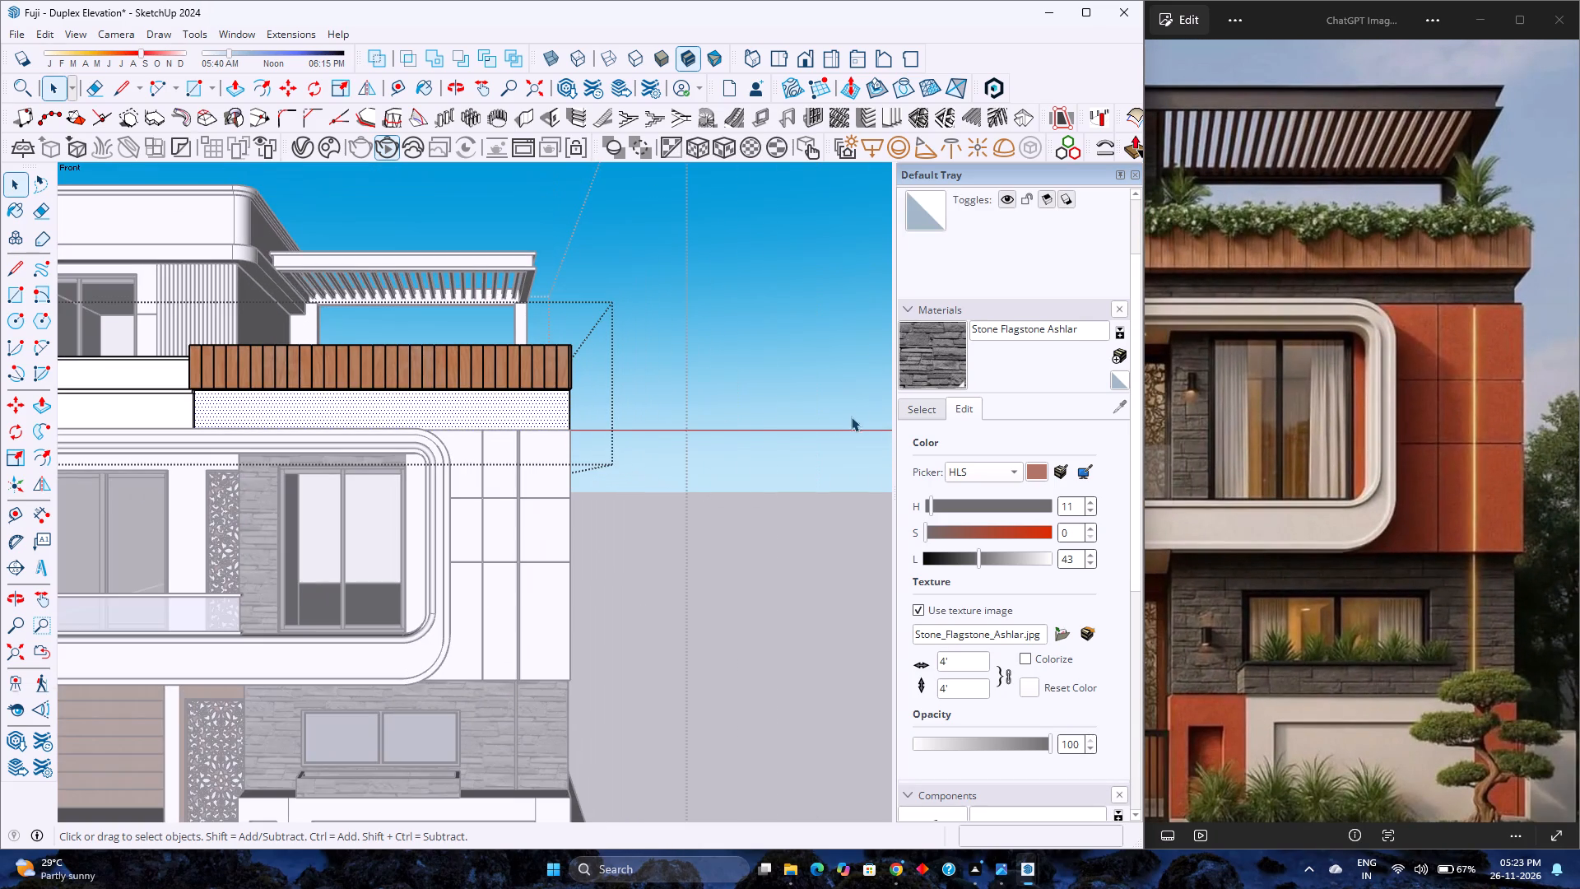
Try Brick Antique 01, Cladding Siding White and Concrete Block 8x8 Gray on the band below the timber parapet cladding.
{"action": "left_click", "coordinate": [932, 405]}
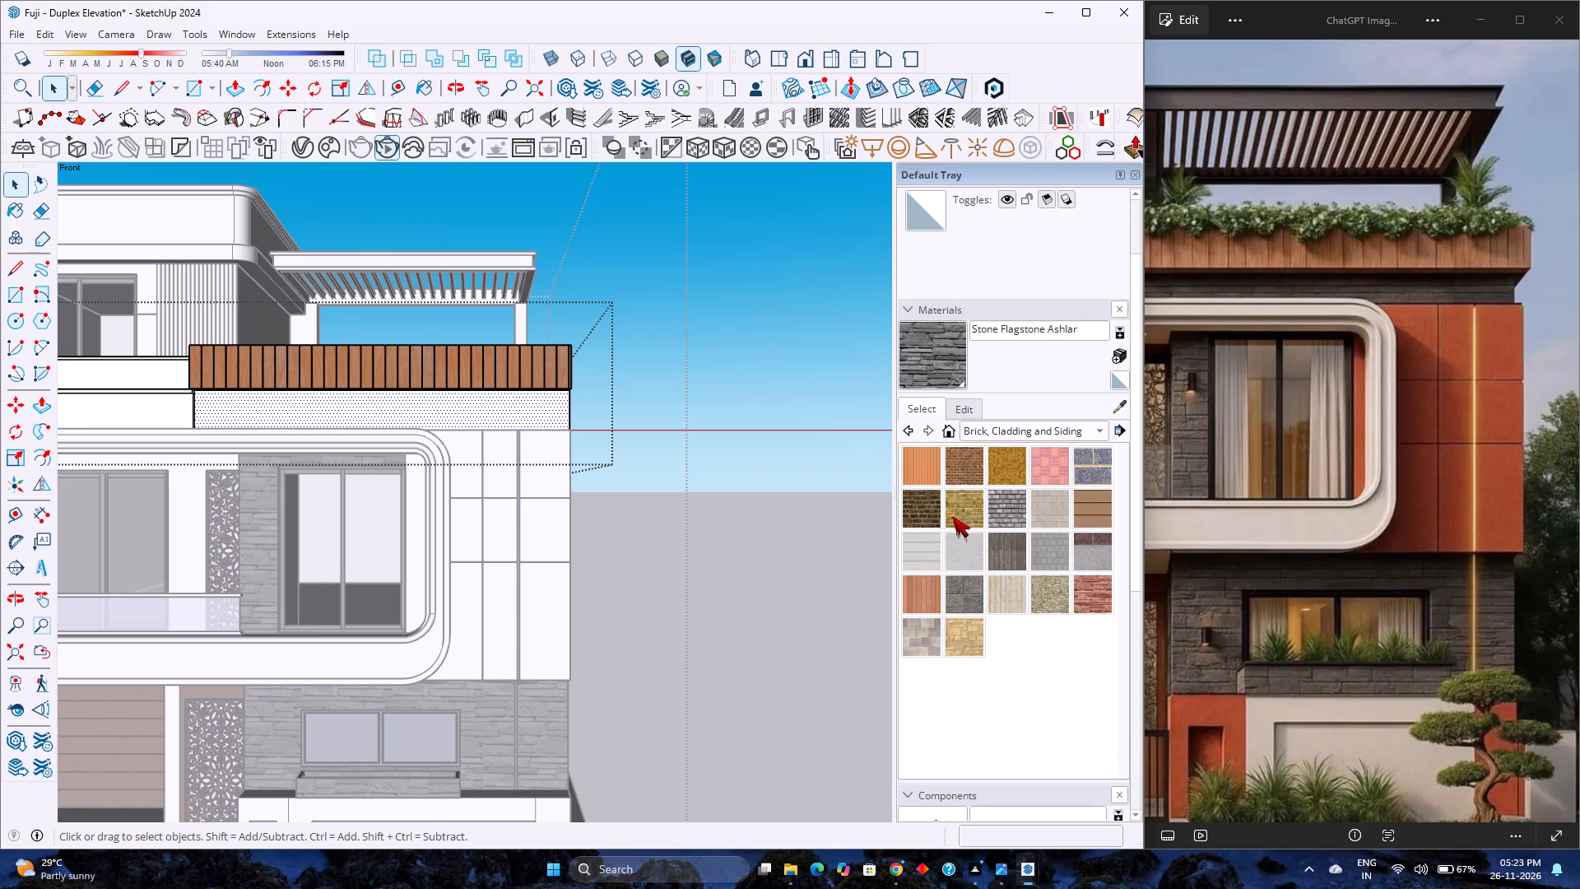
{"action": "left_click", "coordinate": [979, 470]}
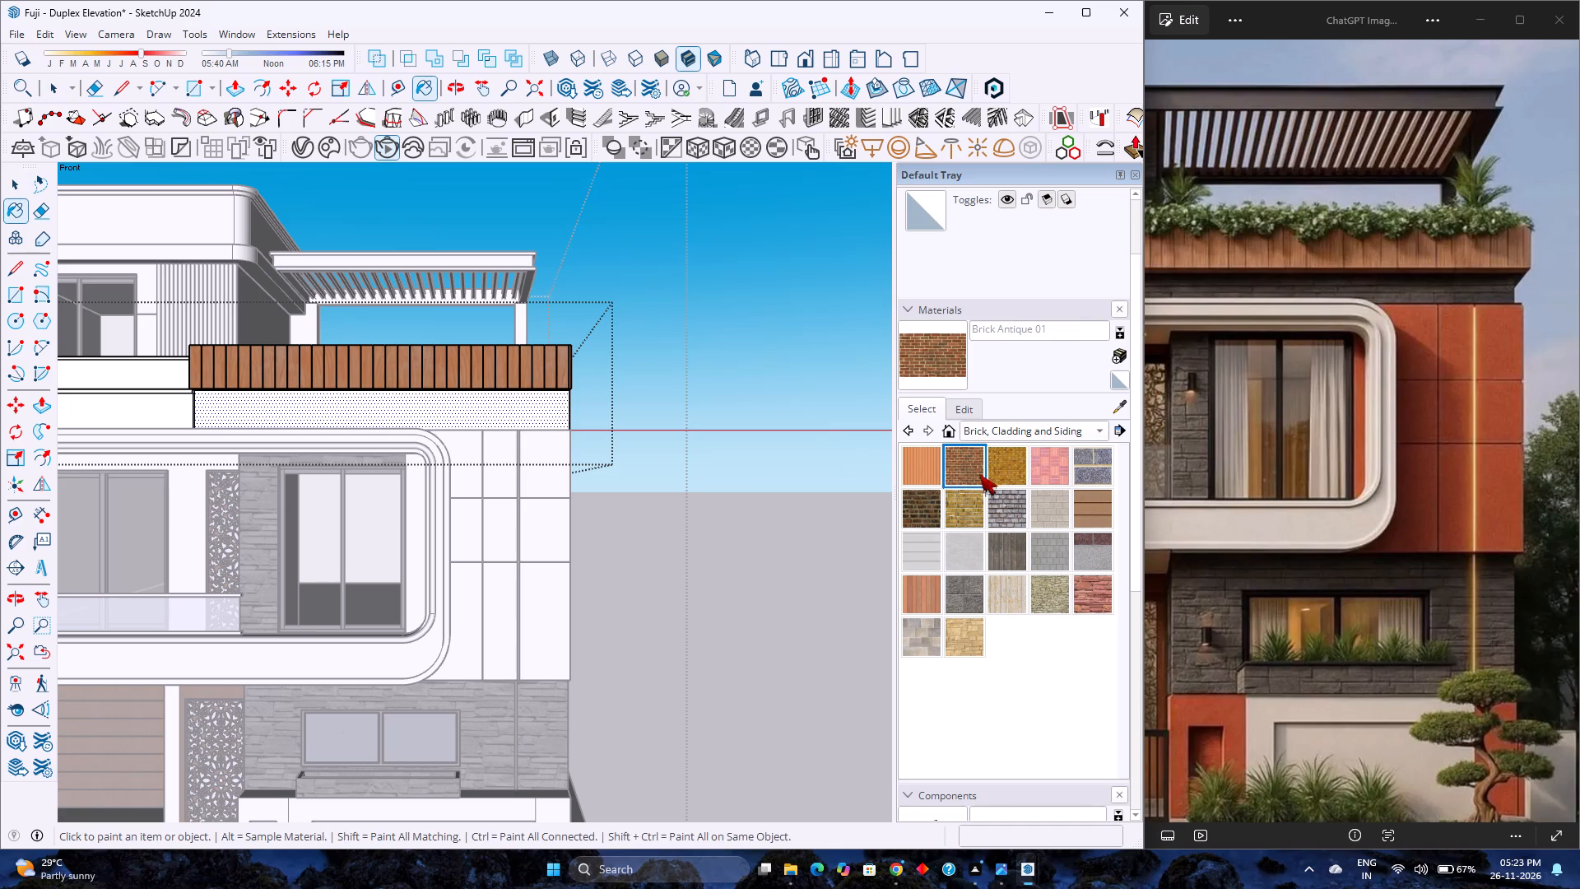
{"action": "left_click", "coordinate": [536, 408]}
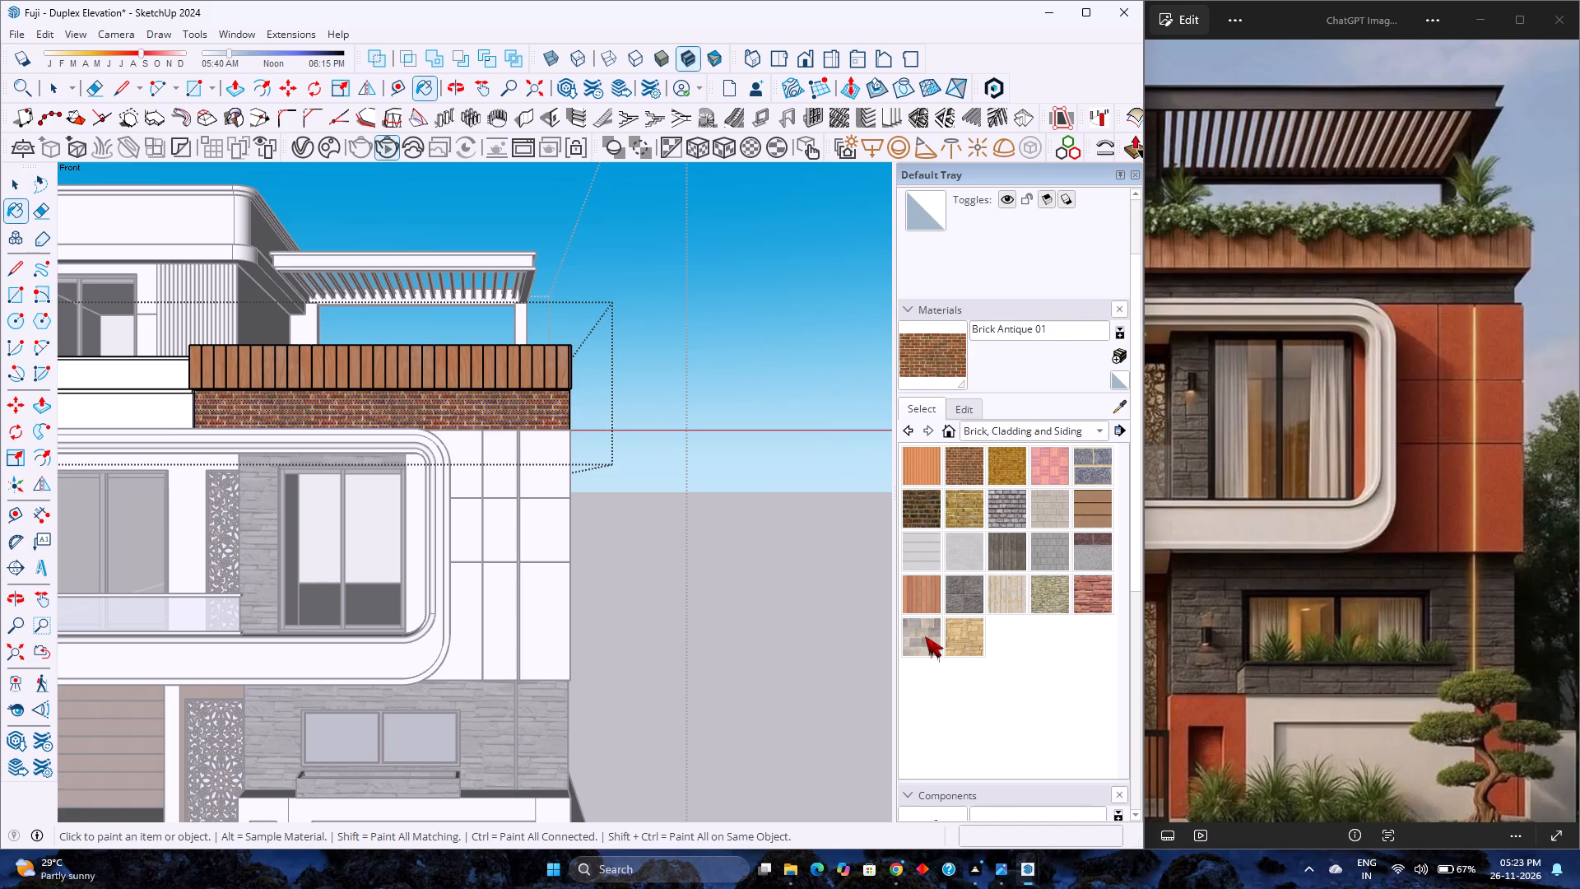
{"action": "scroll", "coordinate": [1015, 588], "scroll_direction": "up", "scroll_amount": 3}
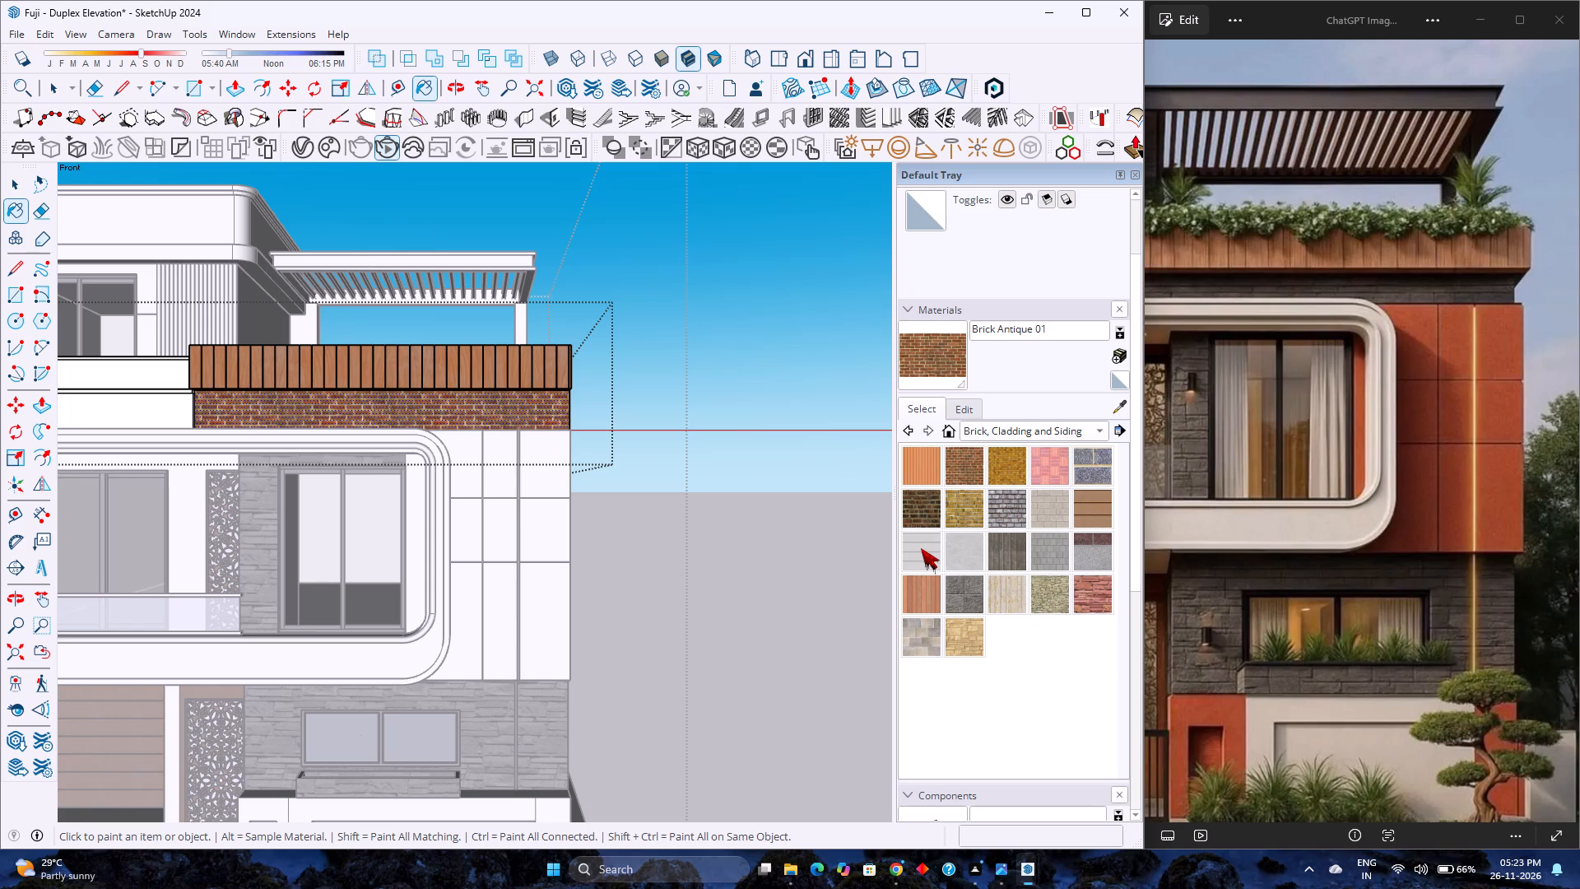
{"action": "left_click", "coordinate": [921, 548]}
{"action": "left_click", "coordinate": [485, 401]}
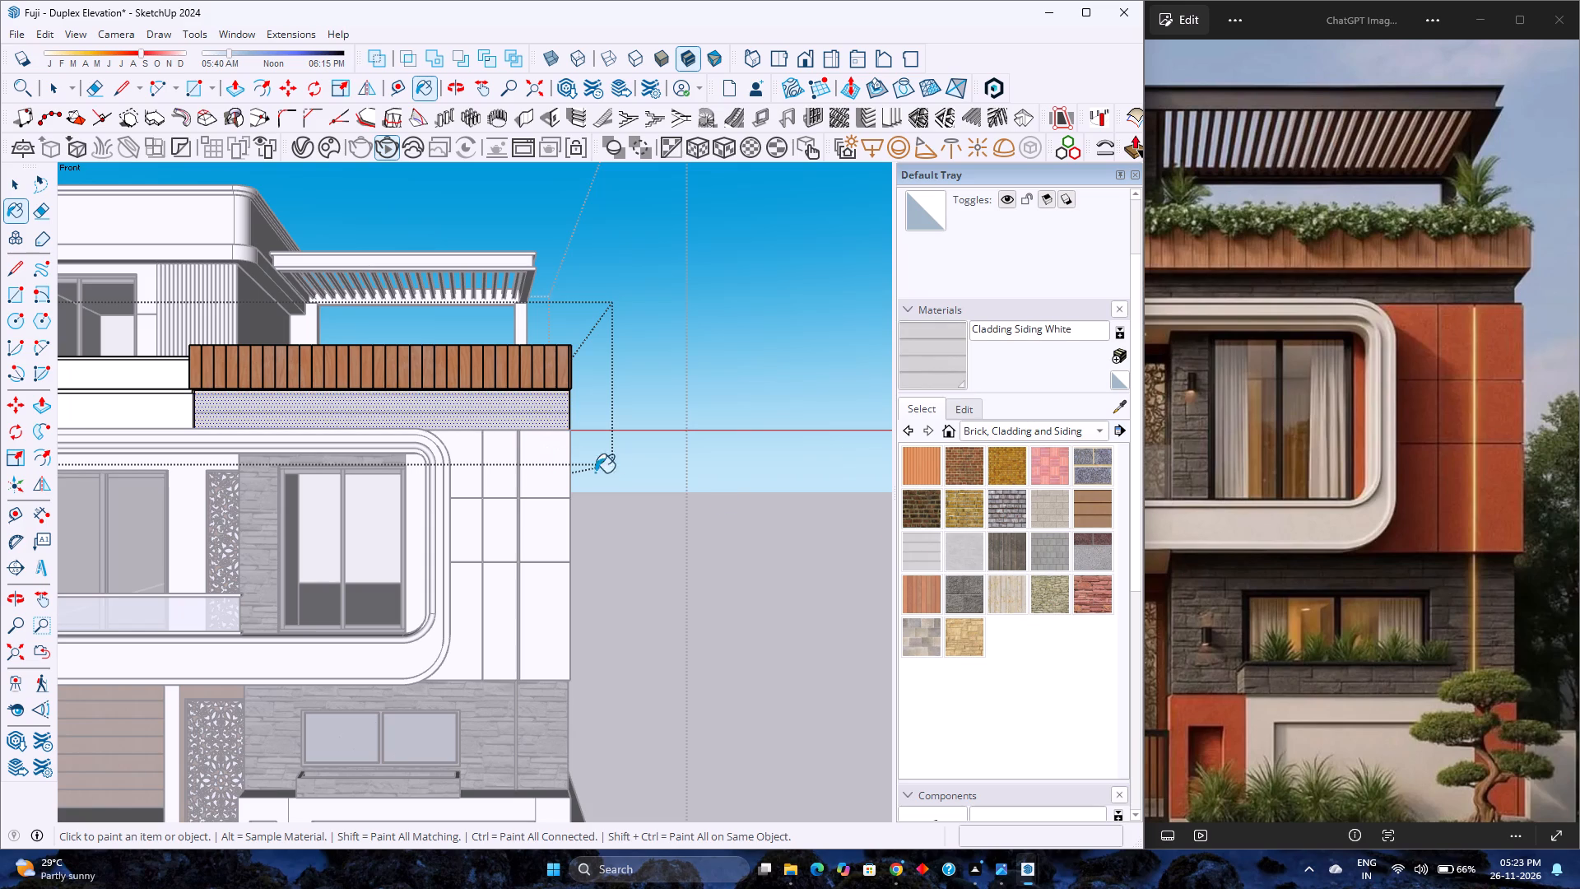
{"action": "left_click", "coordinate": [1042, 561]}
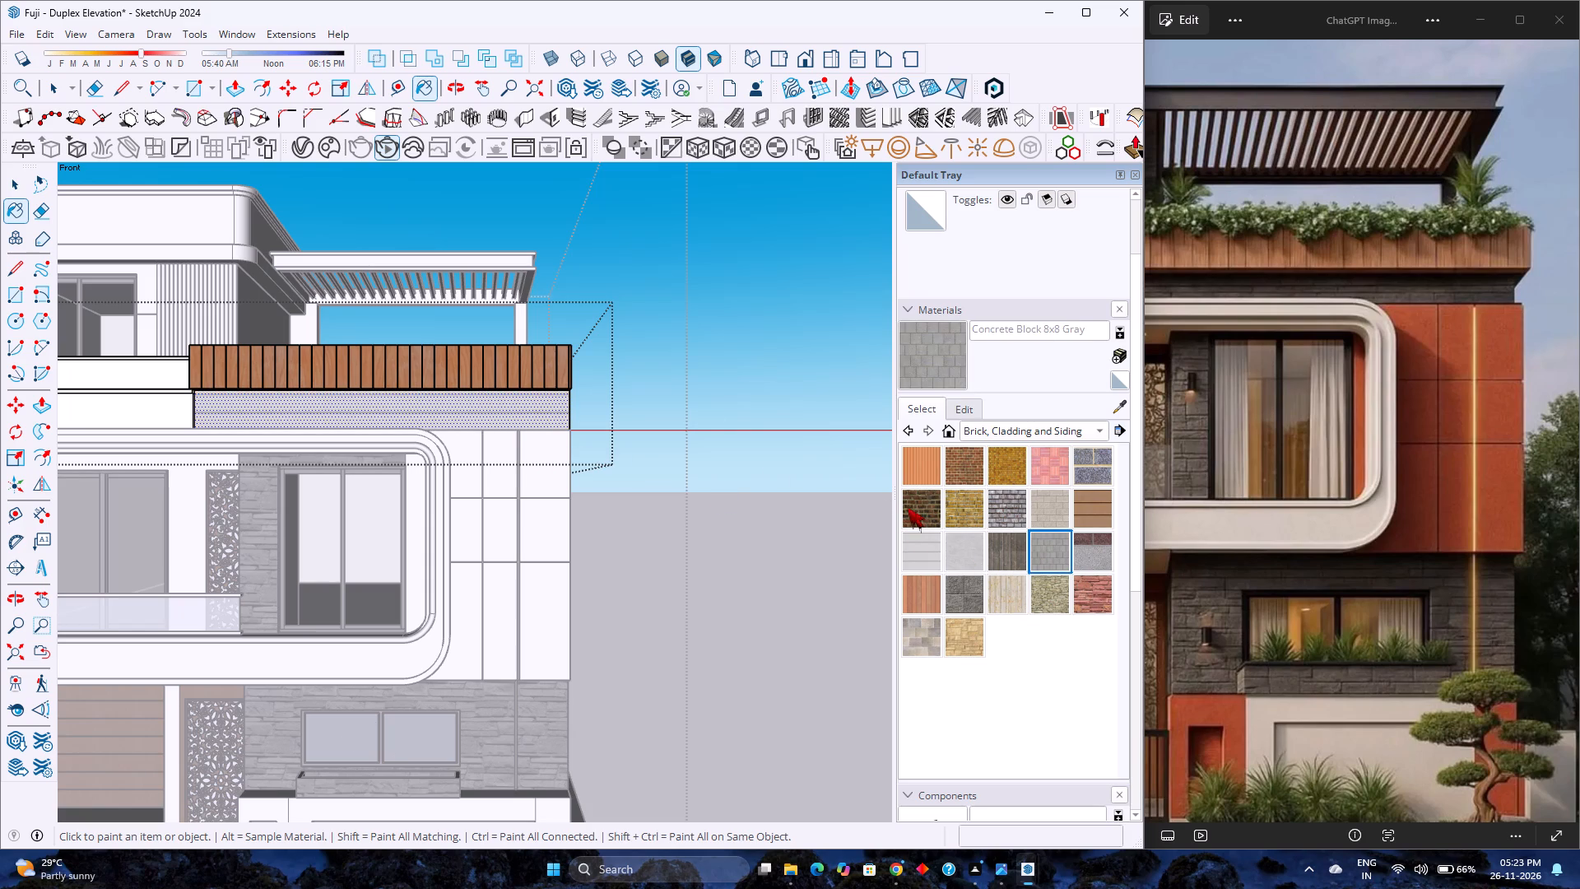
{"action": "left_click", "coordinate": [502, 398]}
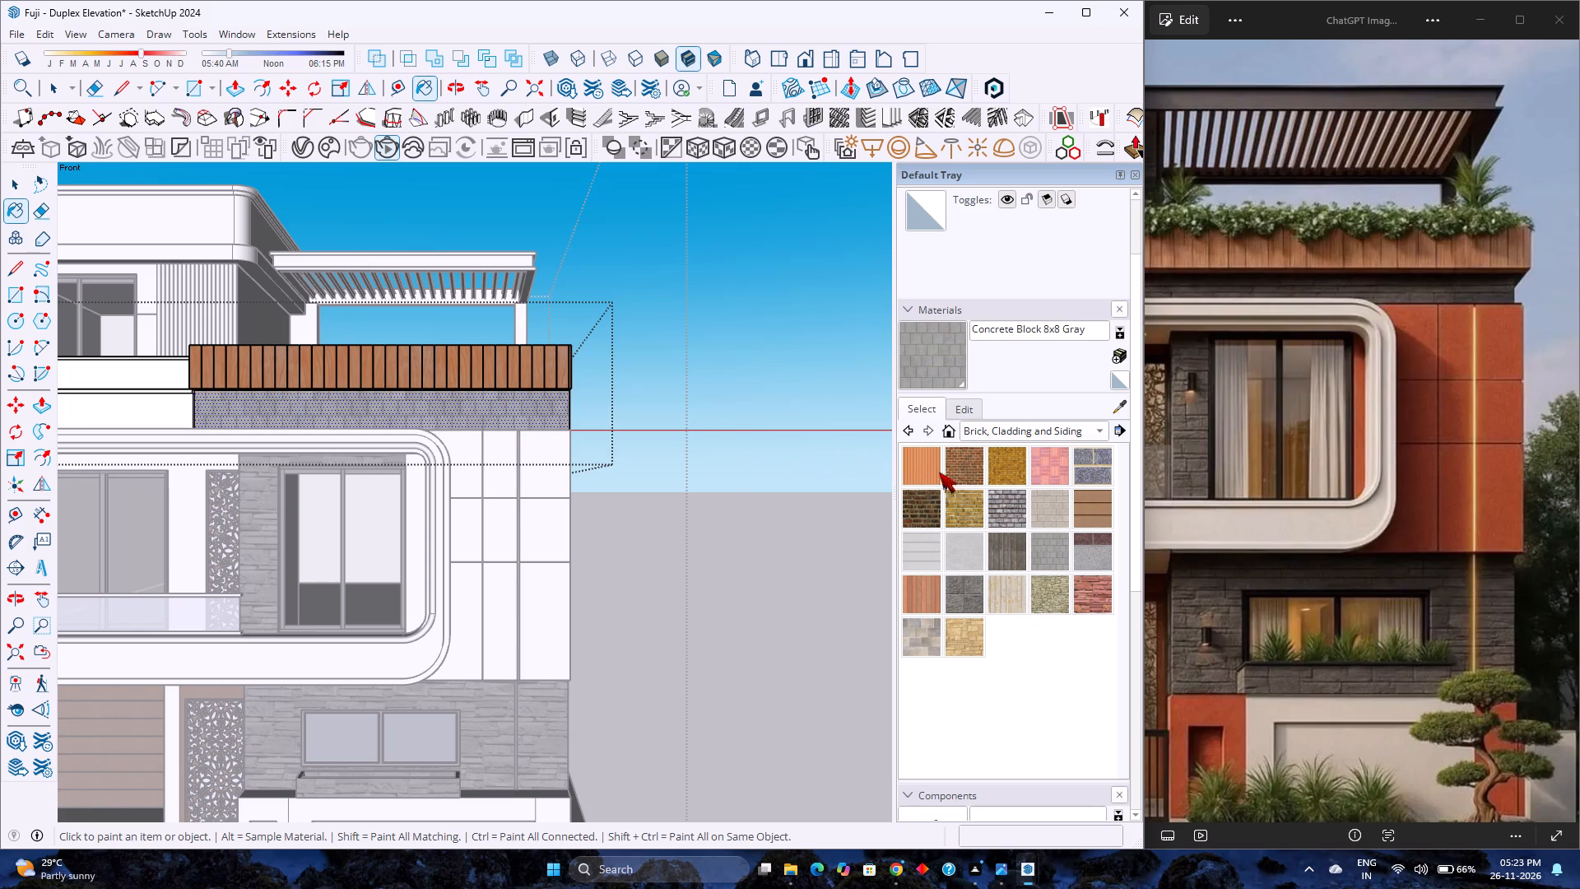
Paint the band below the timber parapet cladding with the Cinder Block material.
{"action": "left_click", "coordinate": [1053, 506]}
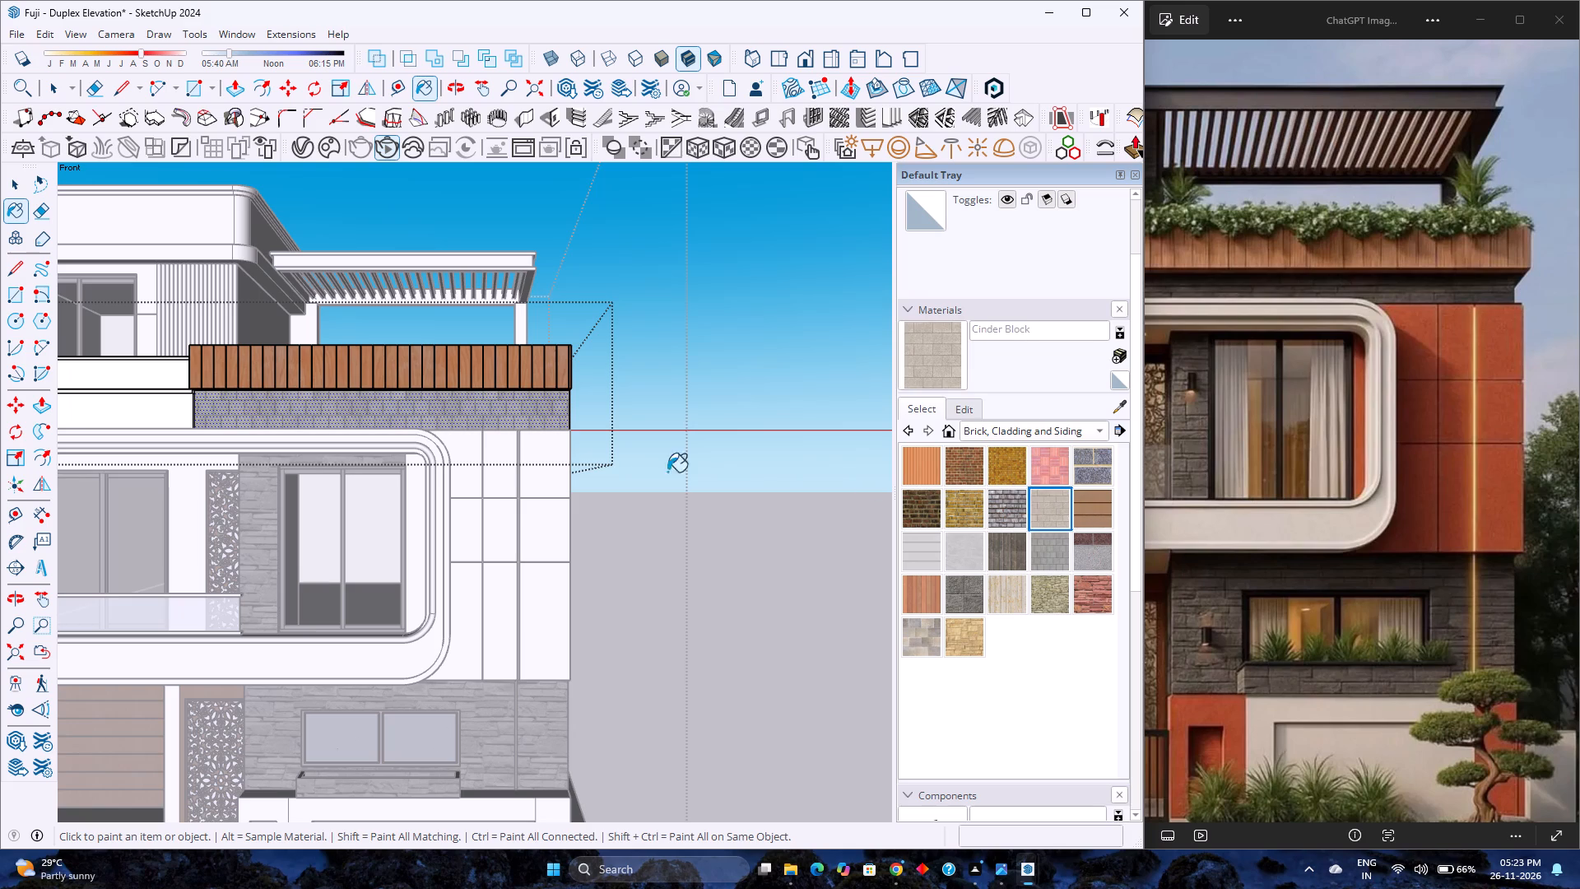
{"action": "left_click", "coordinate": [523, 421]}
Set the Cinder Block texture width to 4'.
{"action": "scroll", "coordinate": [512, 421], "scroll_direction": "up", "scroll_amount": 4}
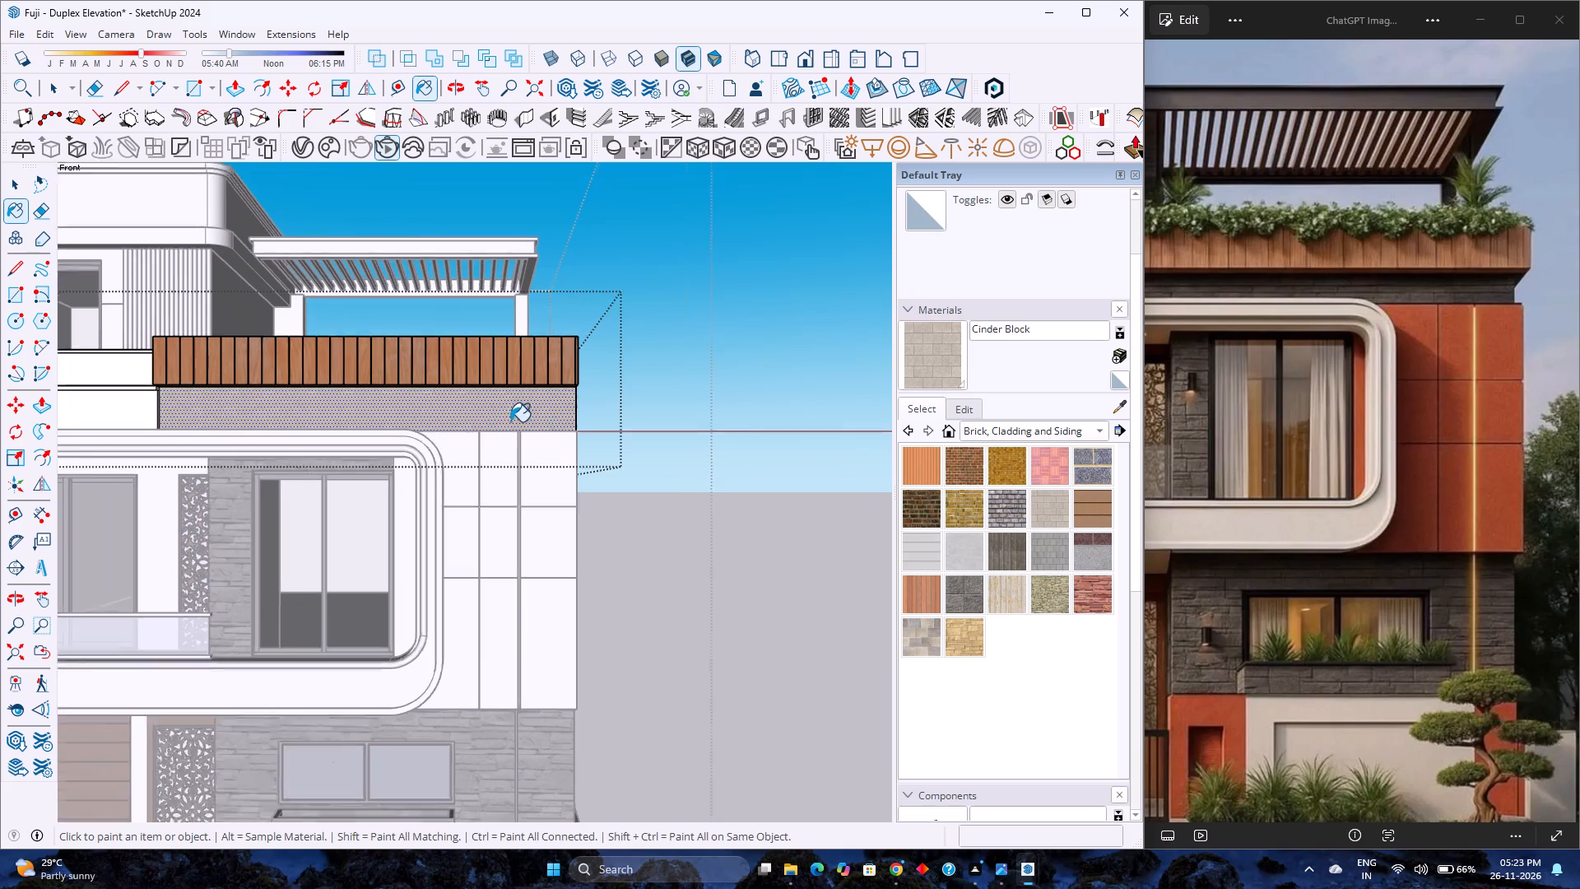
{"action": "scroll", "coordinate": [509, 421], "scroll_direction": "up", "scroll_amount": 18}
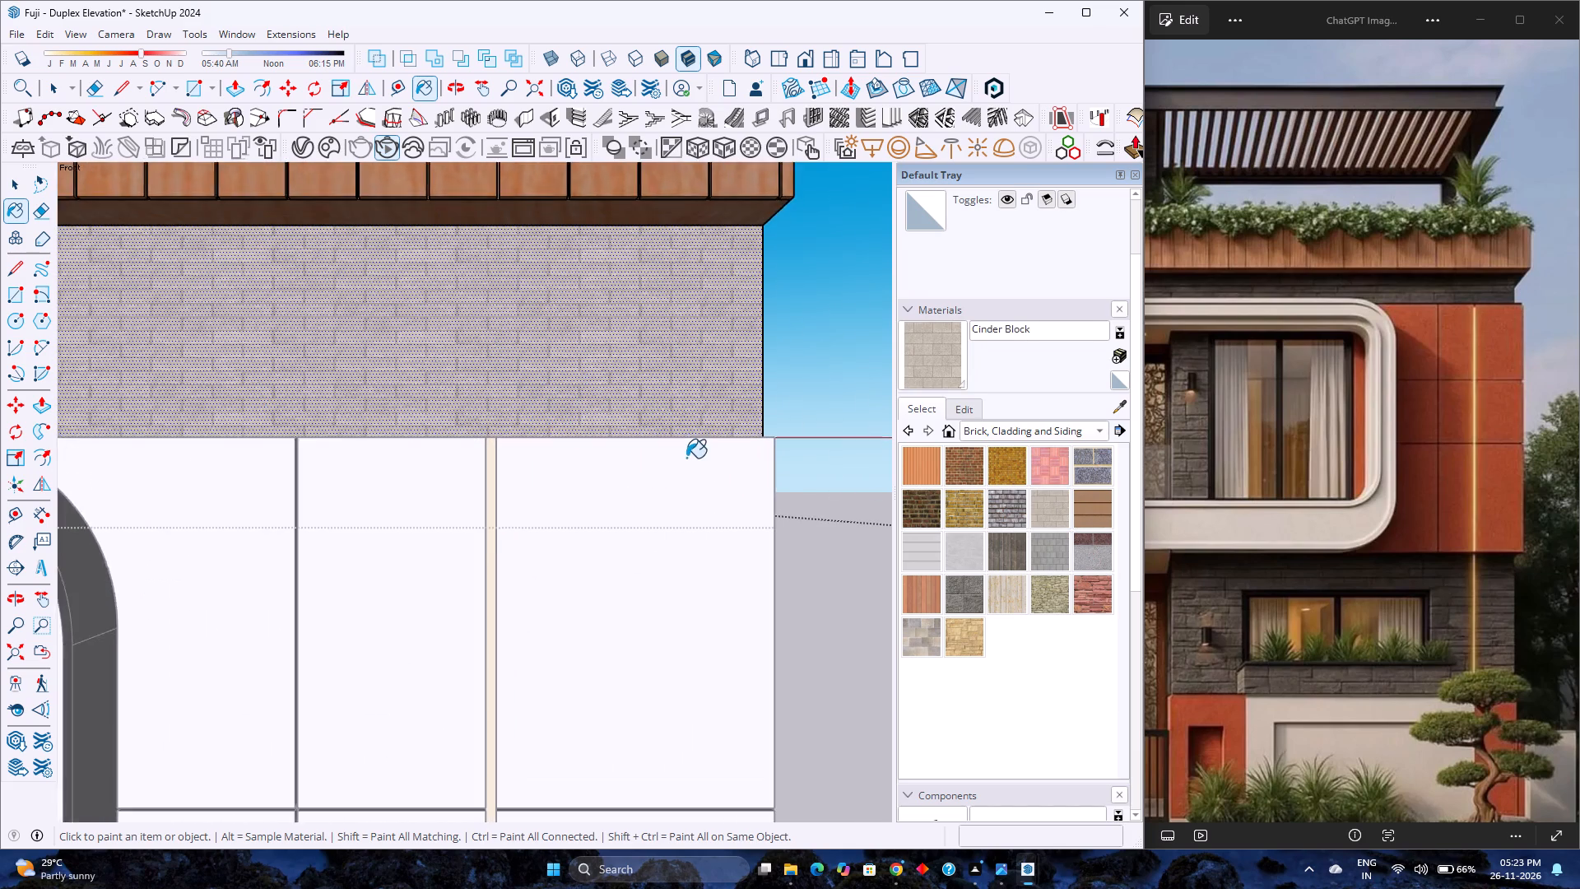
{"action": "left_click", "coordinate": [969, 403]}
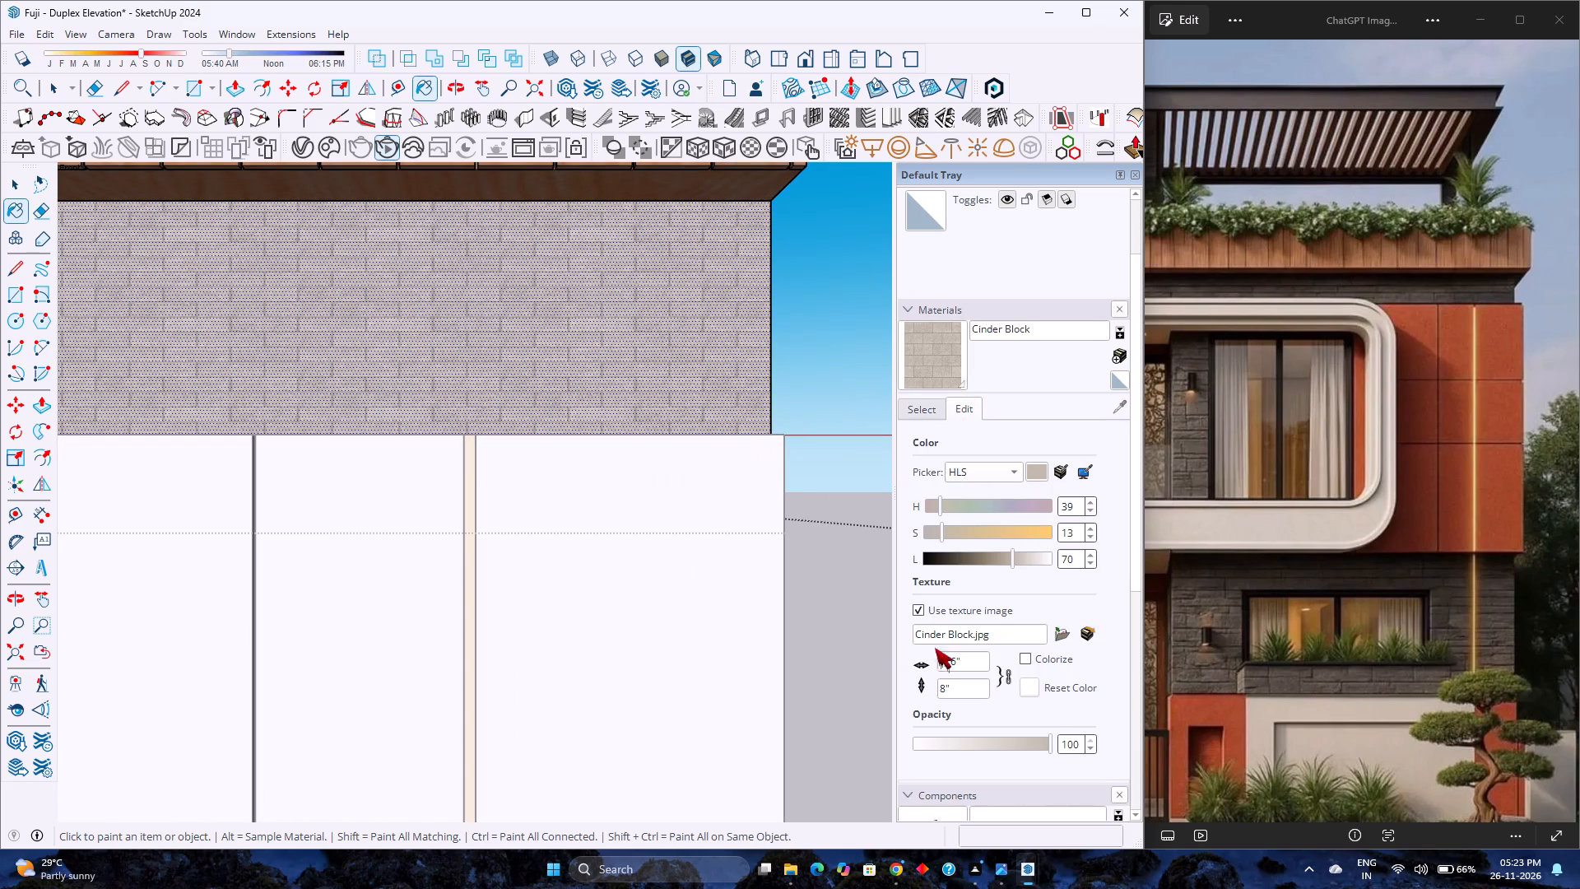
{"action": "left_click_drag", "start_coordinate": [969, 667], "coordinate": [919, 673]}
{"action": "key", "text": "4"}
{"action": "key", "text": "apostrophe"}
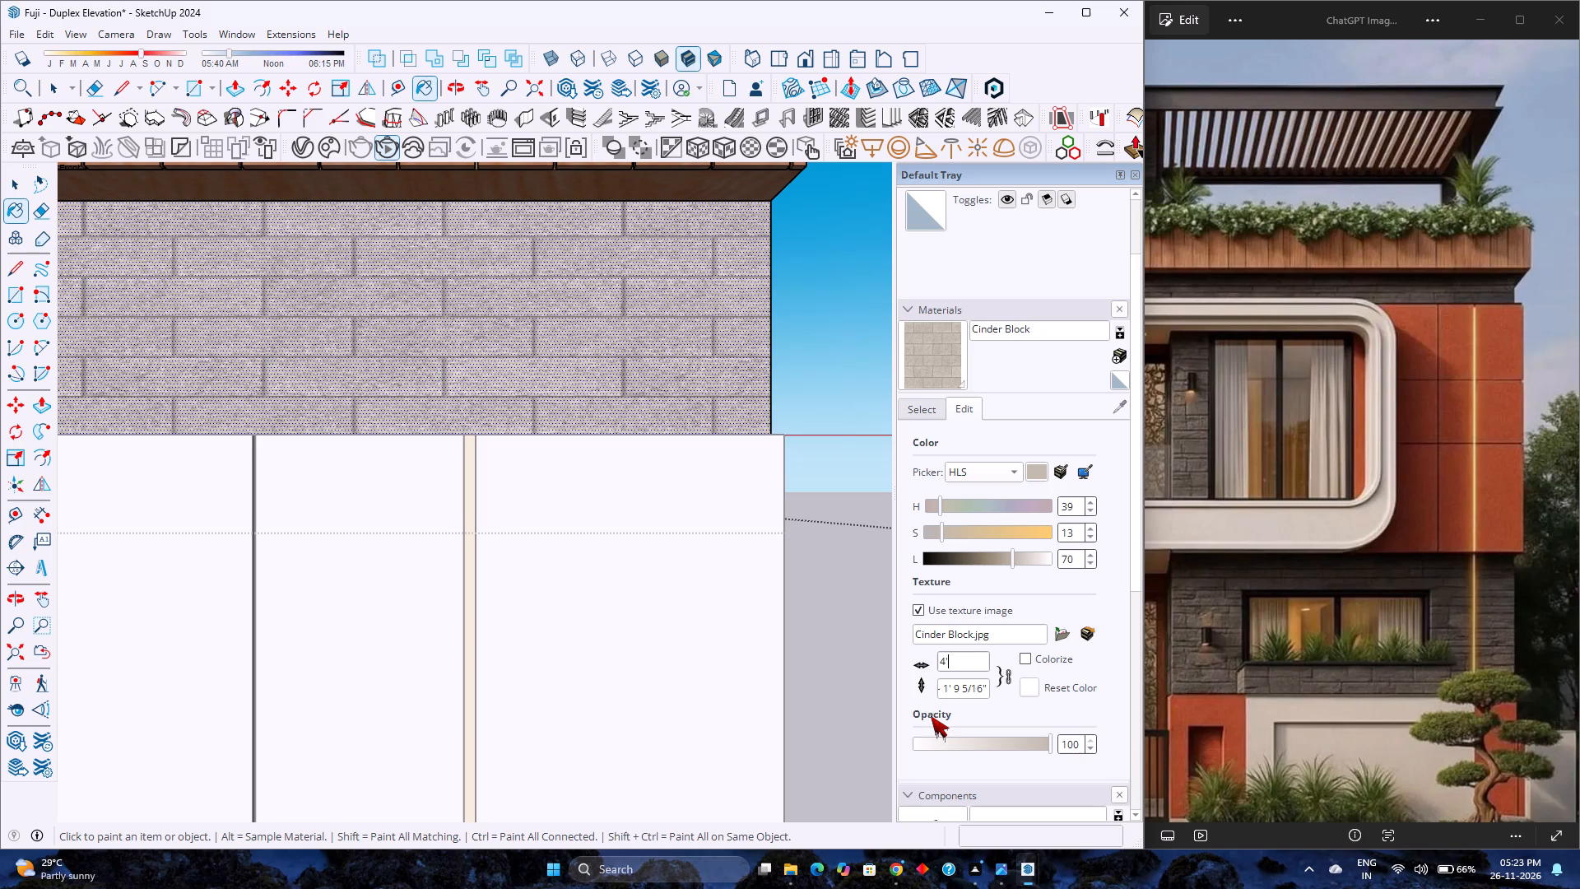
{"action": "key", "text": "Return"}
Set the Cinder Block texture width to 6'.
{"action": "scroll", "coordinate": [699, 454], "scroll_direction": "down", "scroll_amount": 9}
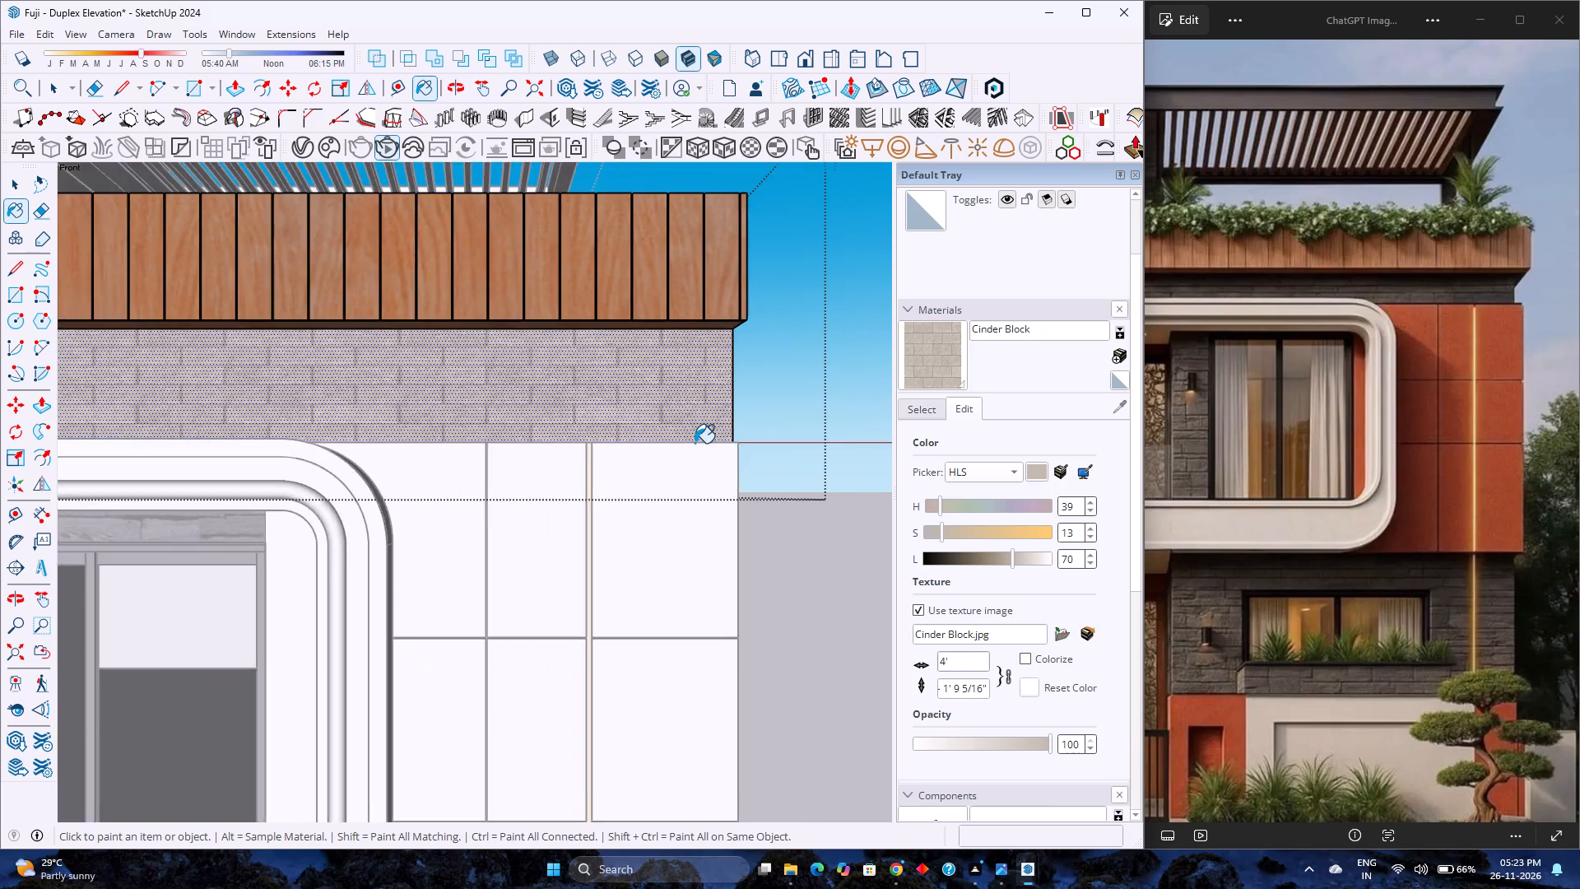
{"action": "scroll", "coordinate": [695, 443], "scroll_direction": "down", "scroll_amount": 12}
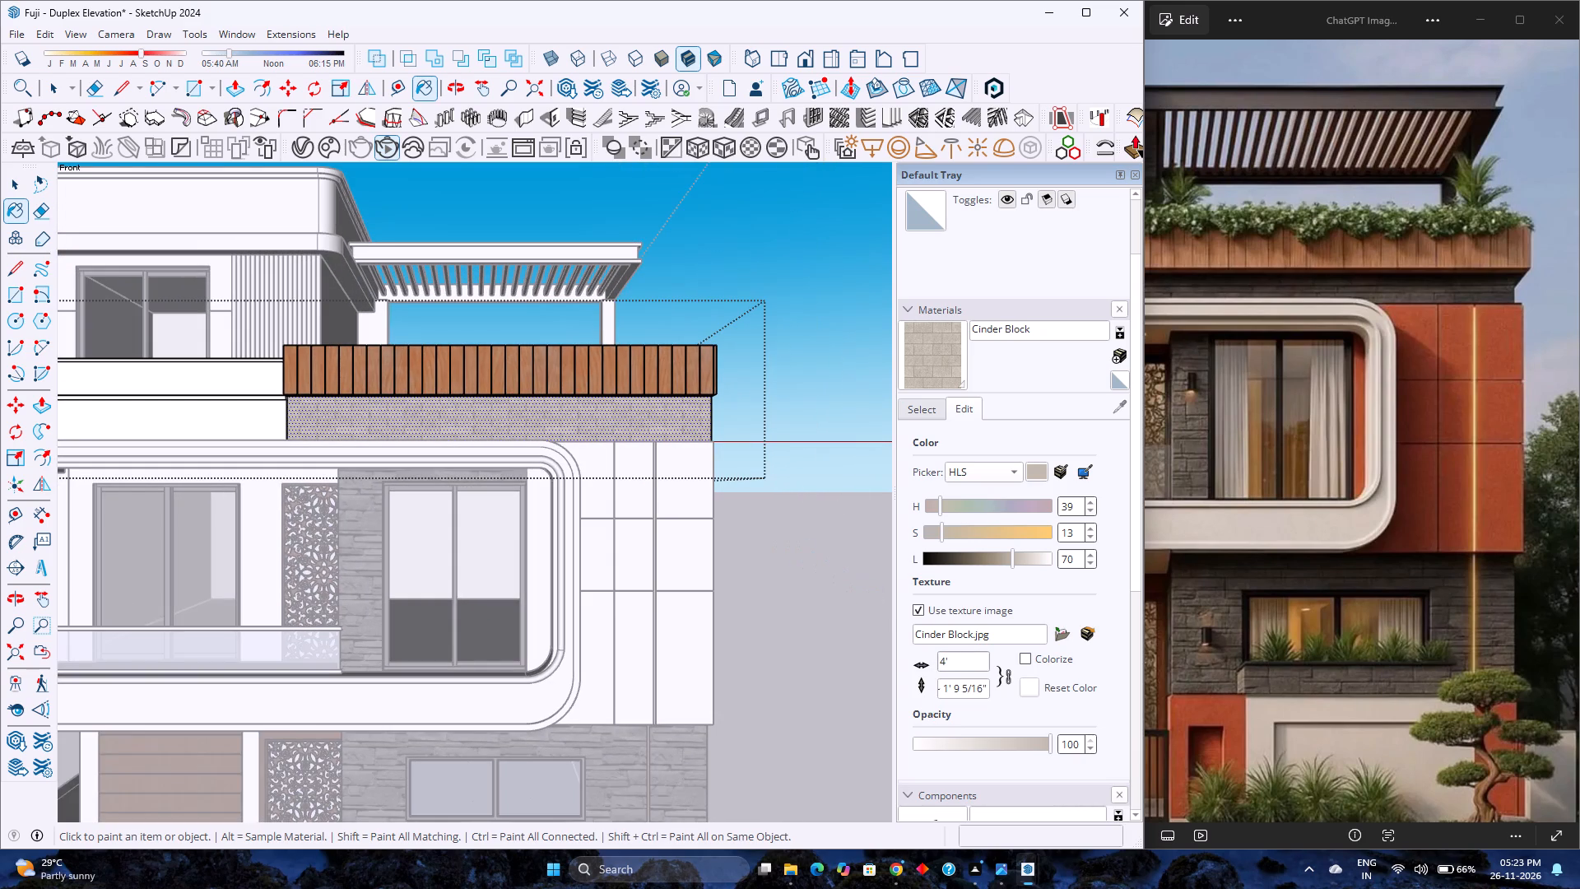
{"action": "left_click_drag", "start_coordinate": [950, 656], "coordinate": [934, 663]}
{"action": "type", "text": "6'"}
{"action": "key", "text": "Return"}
Set the Cinder Block texture width to 5'.
{"action": "key", "text": "Left"}
{"action": "key", "text": "BackSpace"}
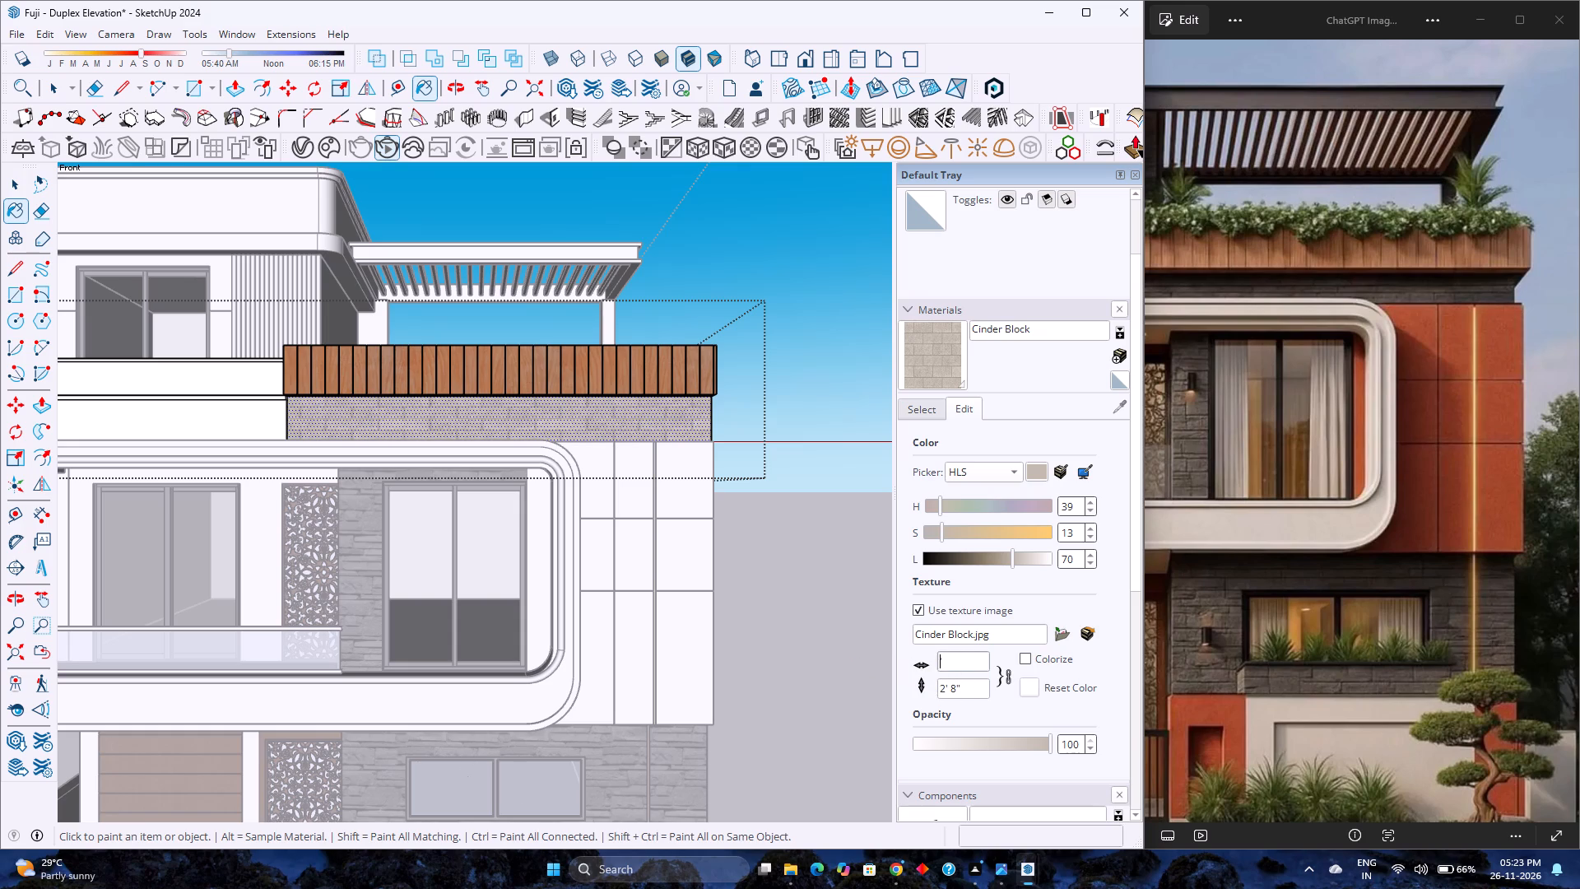
{"action": "key", "text": "5"}
Darken the Cinder Block material to a neutral grey with saturation 0 and lightness 52.
{"action": "left_click", "coordinate": [1006, 556]}
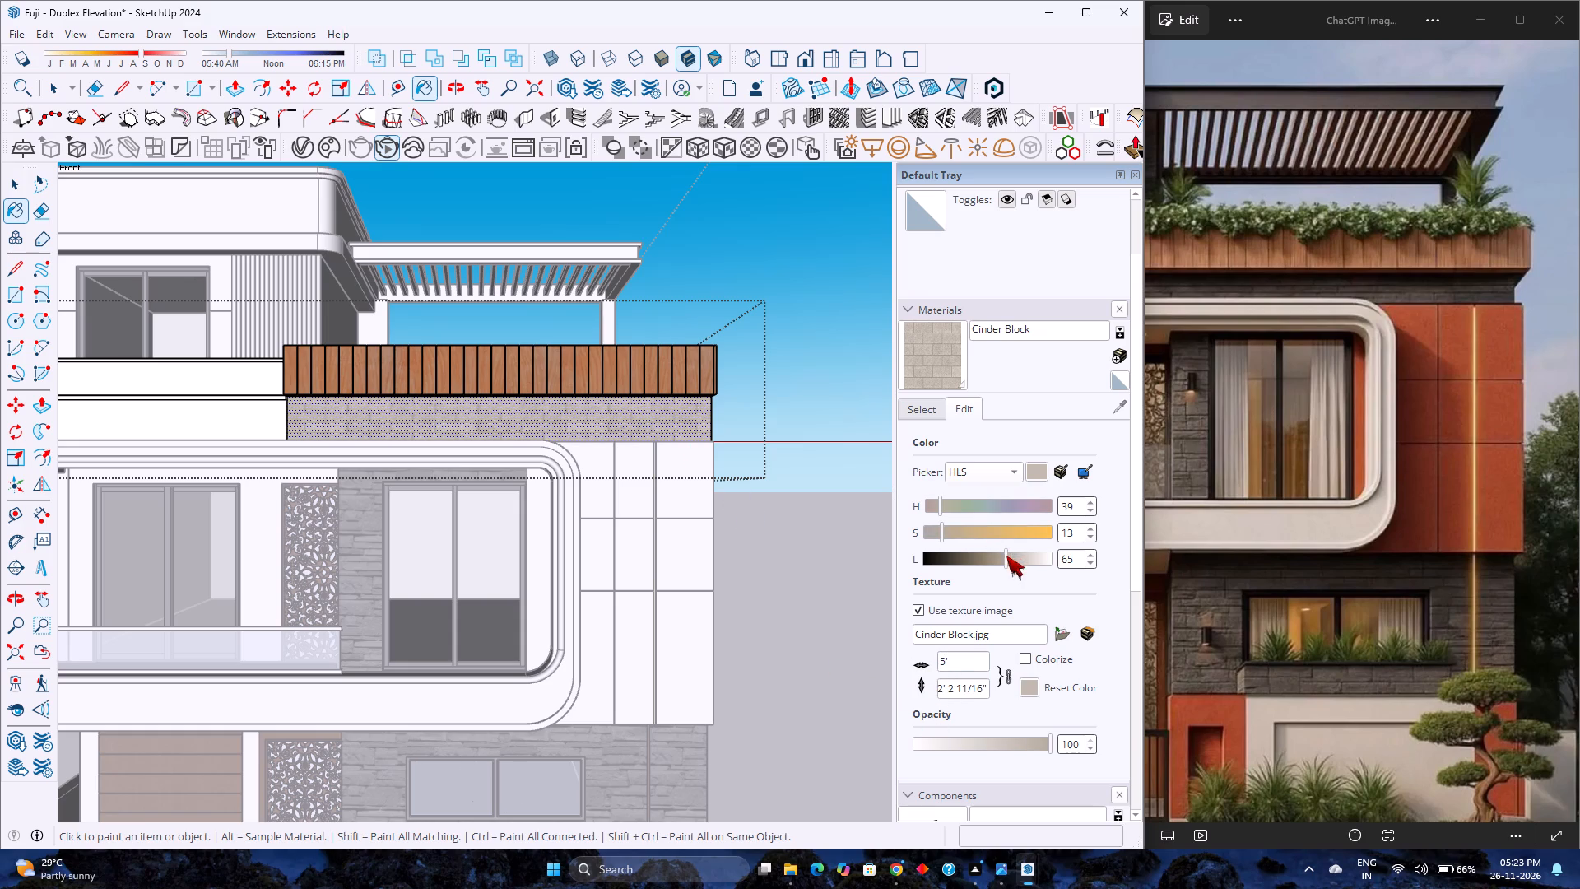
{"action": "left_click_drag", "start_coordinate": [936, 533], "coordinate": [917, 538]}
{"action": "left_click_drag", "start_coordinate": [1008, 557], "coordinate": [990, 561]}
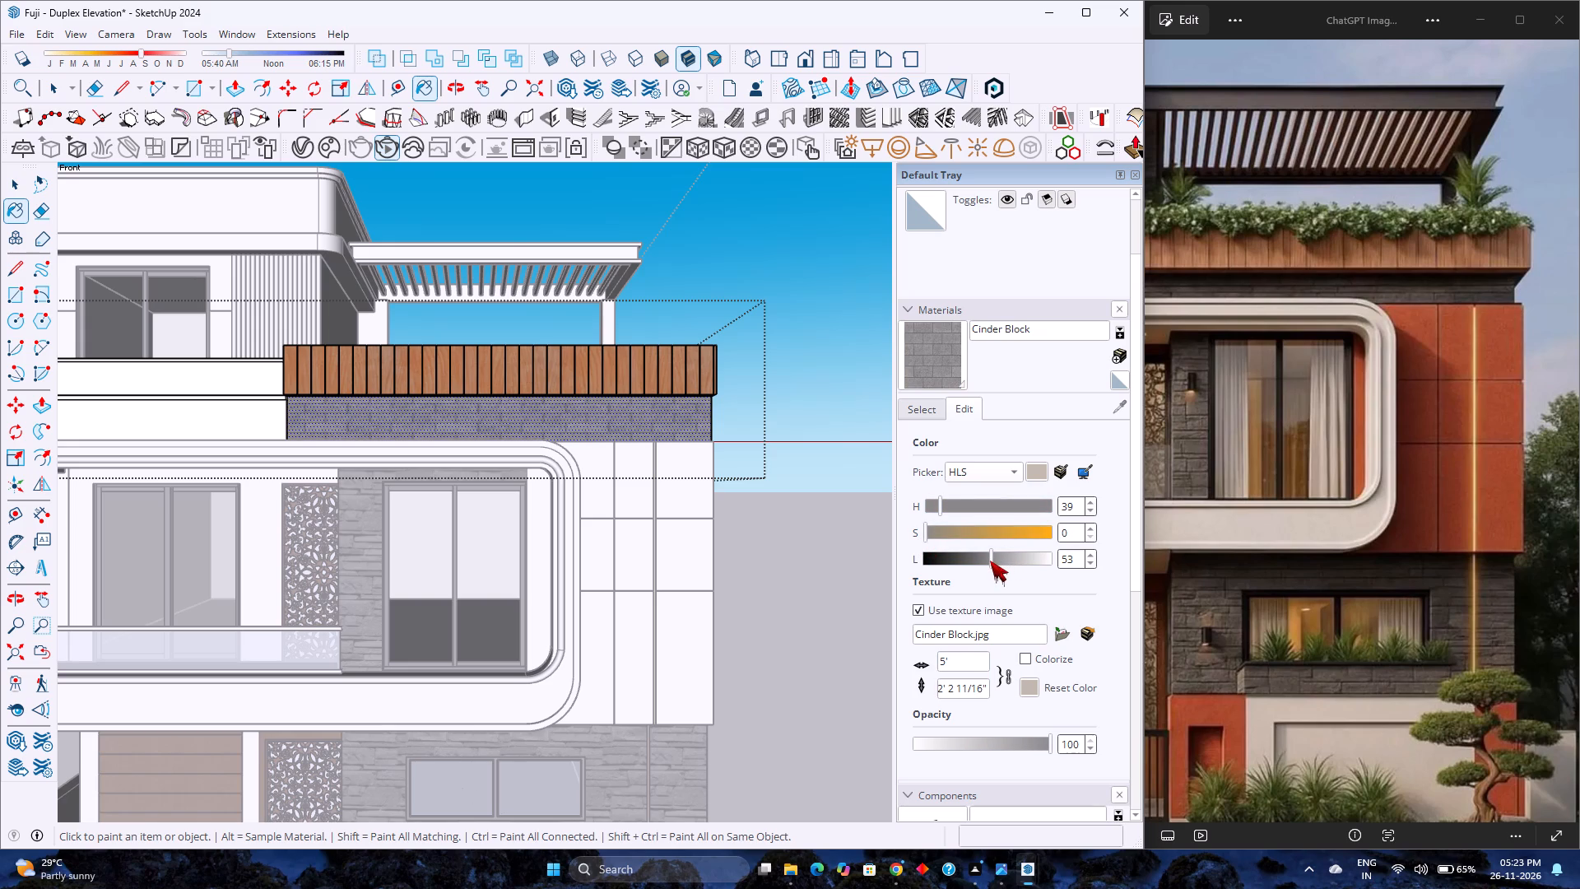
{"action": "left_click_drag", "start_coordinate": [990, 561], "coordinate": [988, 562]}
Set the Cinder Block texture width to 5' 6".
{"action": "left_click", "coordinate": [952, 663]}
{"action": "type", "text": "6\""}
{"action": "key", "text": "Return"}
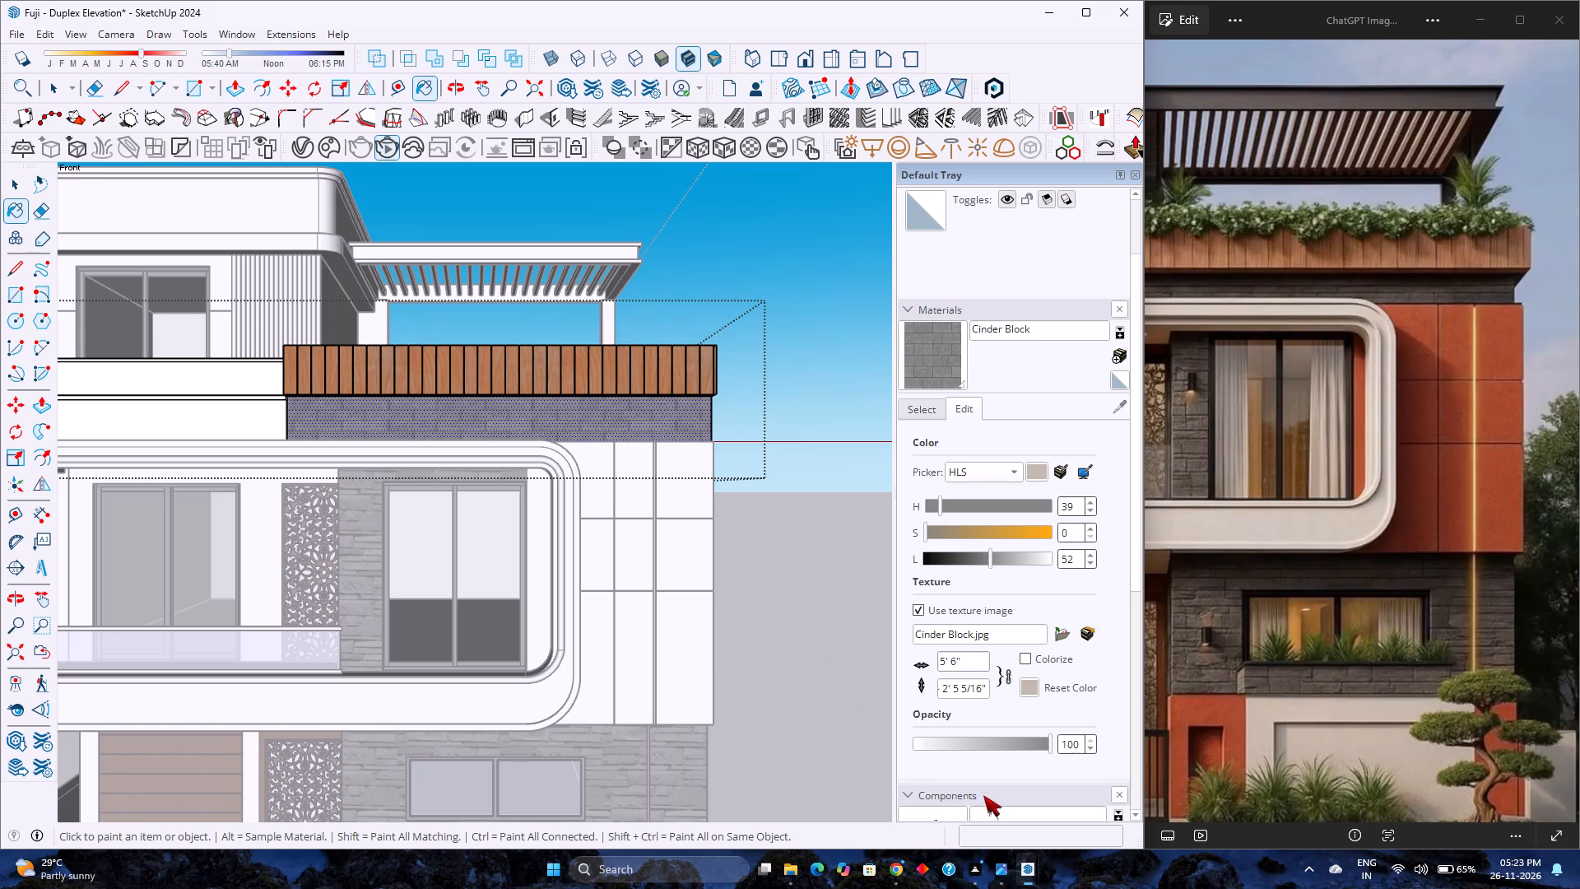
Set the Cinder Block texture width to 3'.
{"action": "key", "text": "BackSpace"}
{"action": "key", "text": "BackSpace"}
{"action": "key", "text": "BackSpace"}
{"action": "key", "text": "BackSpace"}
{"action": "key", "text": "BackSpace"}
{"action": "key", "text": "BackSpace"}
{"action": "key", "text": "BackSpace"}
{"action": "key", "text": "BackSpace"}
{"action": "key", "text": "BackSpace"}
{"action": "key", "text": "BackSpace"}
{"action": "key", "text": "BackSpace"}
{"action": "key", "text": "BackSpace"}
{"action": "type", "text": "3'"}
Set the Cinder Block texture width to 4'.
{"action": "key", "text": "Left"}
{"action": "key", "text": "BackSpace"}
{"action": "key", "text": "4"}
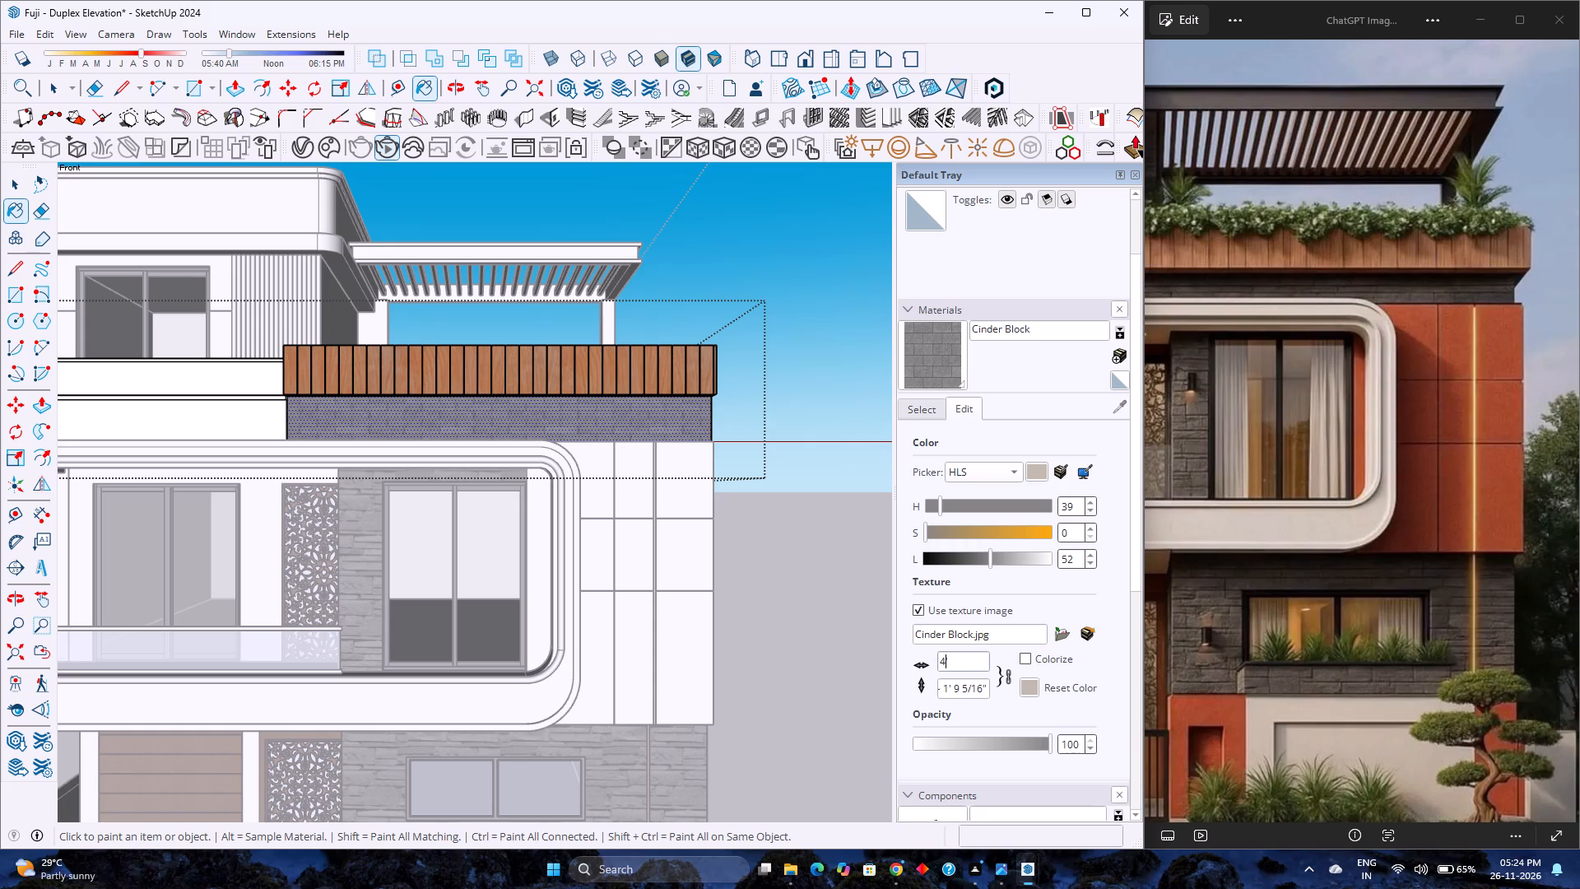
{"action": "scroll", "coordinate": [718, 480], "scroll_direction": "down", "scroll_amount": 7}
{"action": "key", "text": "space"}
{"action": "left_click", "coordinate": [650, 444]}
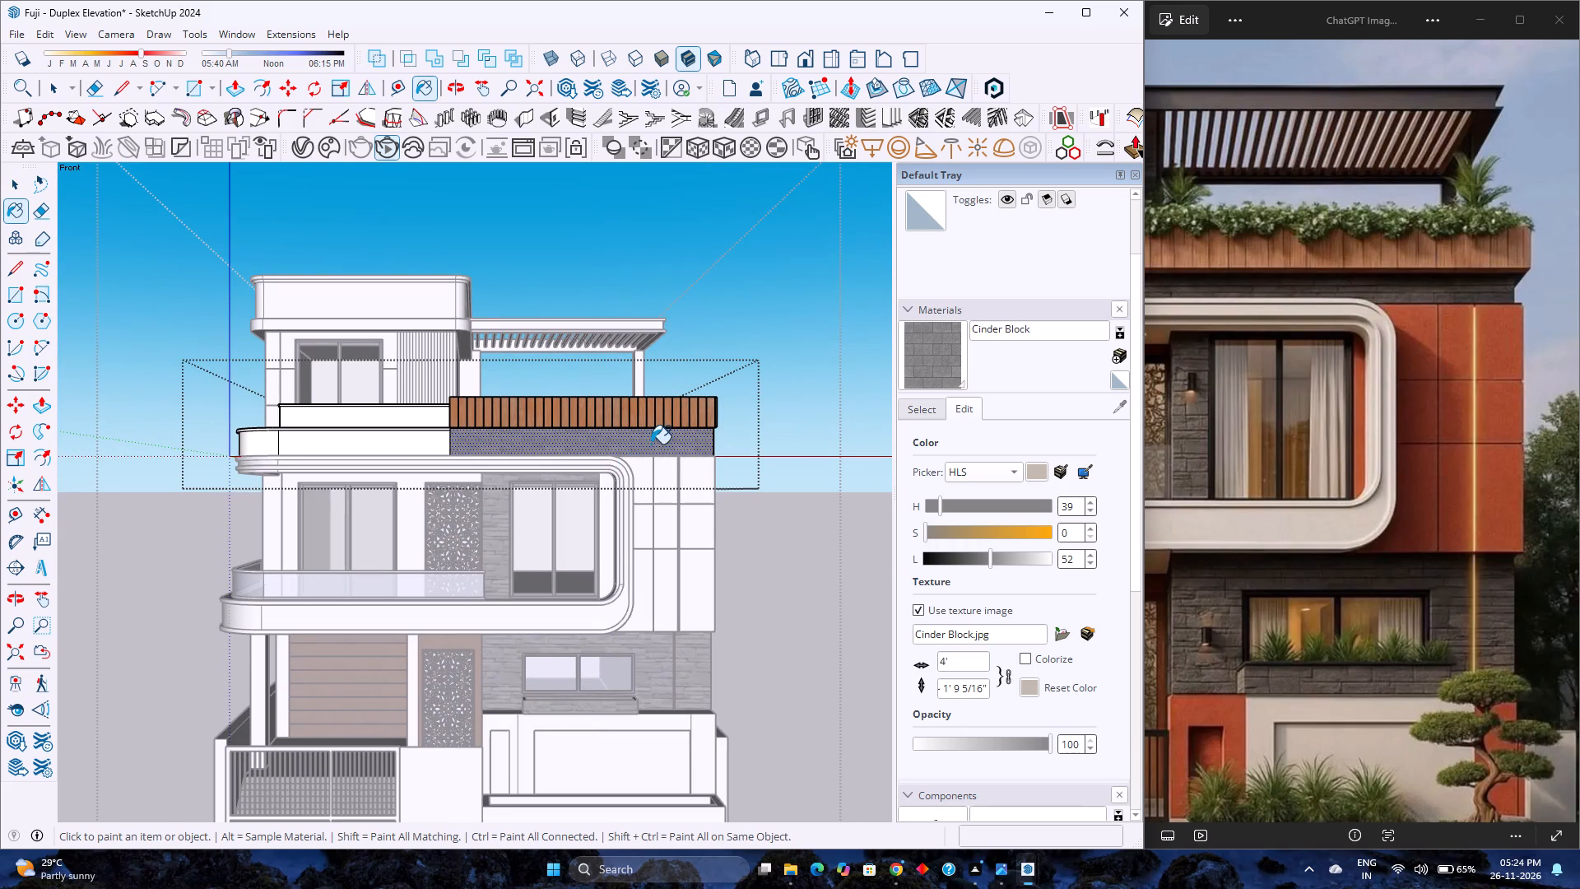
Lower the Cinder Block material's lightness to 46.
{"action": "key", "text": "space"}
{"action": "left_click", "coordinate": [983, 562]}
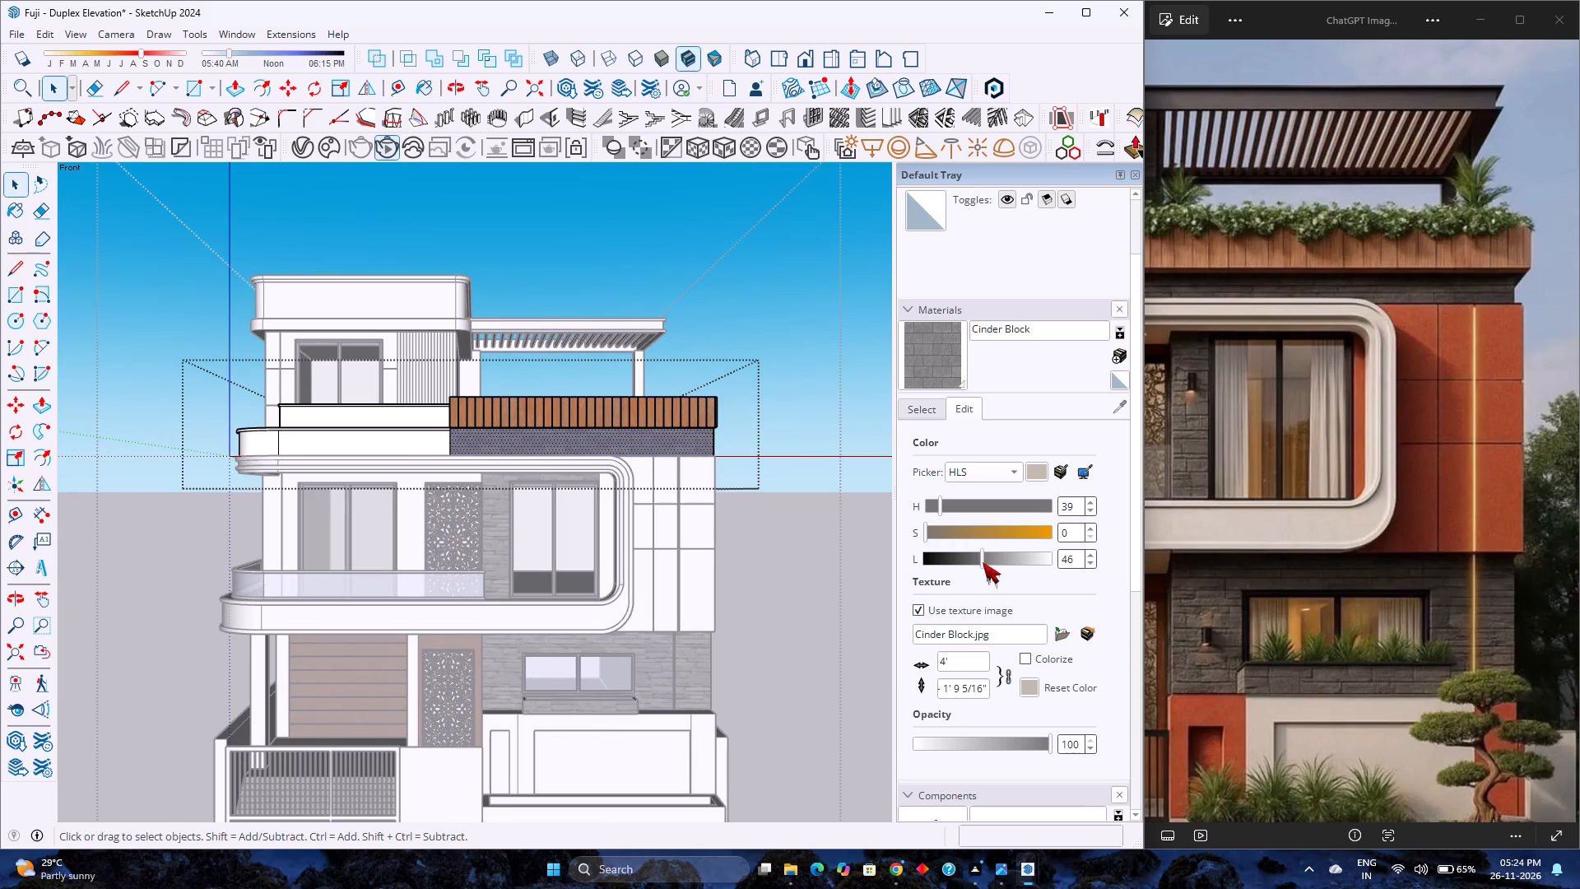
Close the parapet group that is open for editing and view the whole house at an angle.
{"action": "key", "text": "Escape"}
{"action": "left_click", "coordinate": [752, 503]}
{"action": "left_click", "coordinate": [799, 526]}
{"action": "scroll", "coordinate": [799, 526], "scroll_direction": "down", "scroll_amount": 4}
{"action": "middle_click_drag", "start_coordinate": [780, 546], "coordinate": [726, 482]}
{"action": "middle_click", "coordinate": [727, 482]}
{"action": "middle_click", "coordinate": [727, 482]}
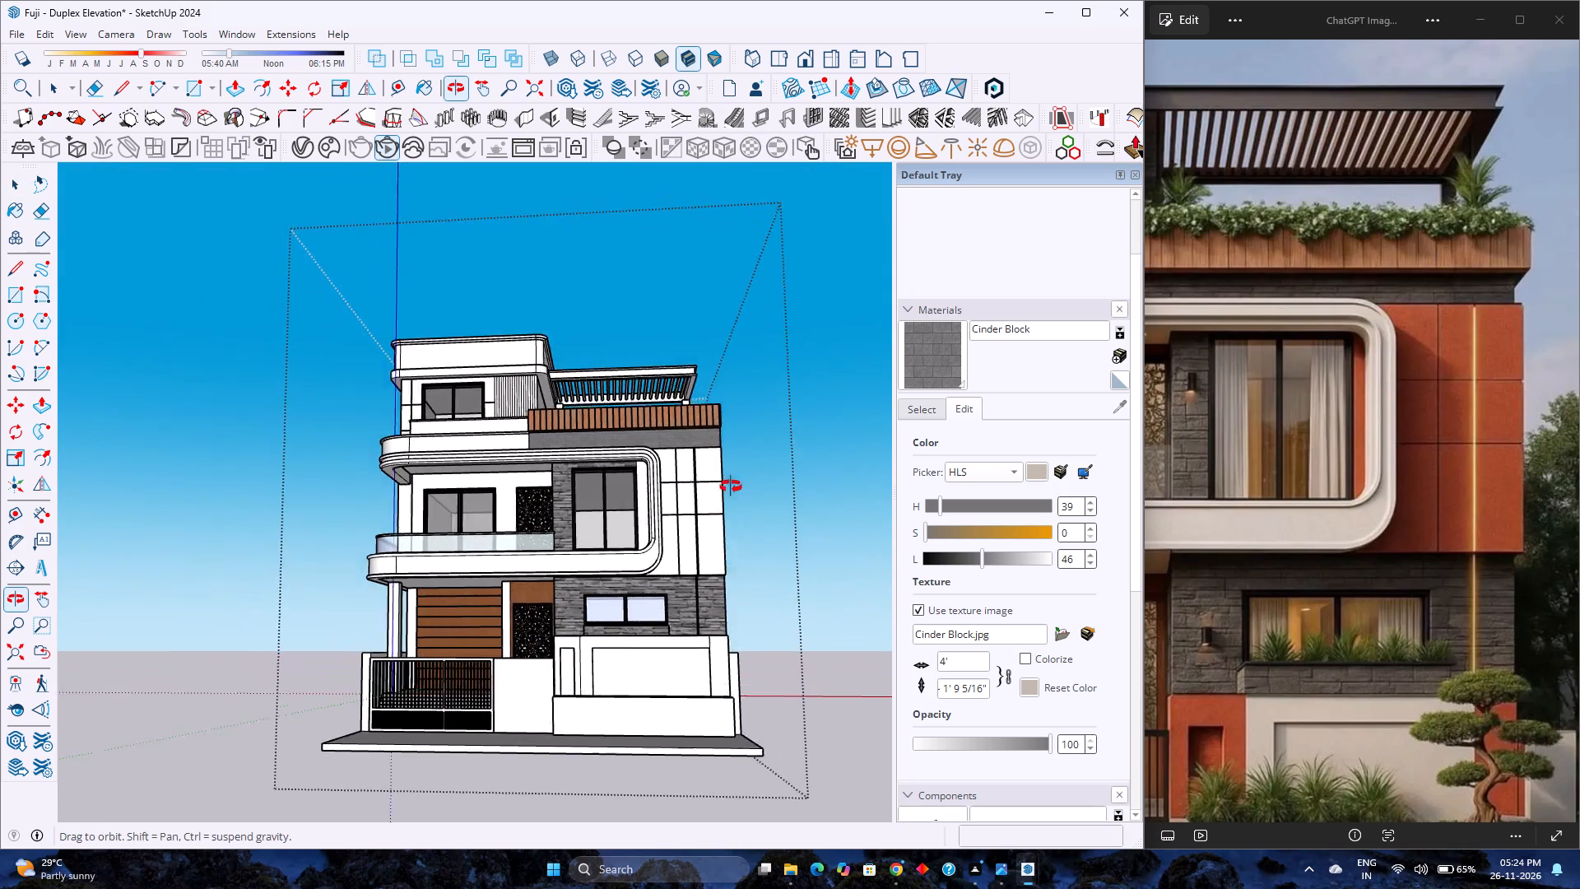
Darken the Cinder Block material on the parapet band to lightness 34.
{"action": "left_click_drag", "start_coordinate": [975, 562], "coordinate": [966, 564]}
{"action": "scroll", "coordinate": [409, 449], "scroll_direction": "up", "scroll_amount": 17}
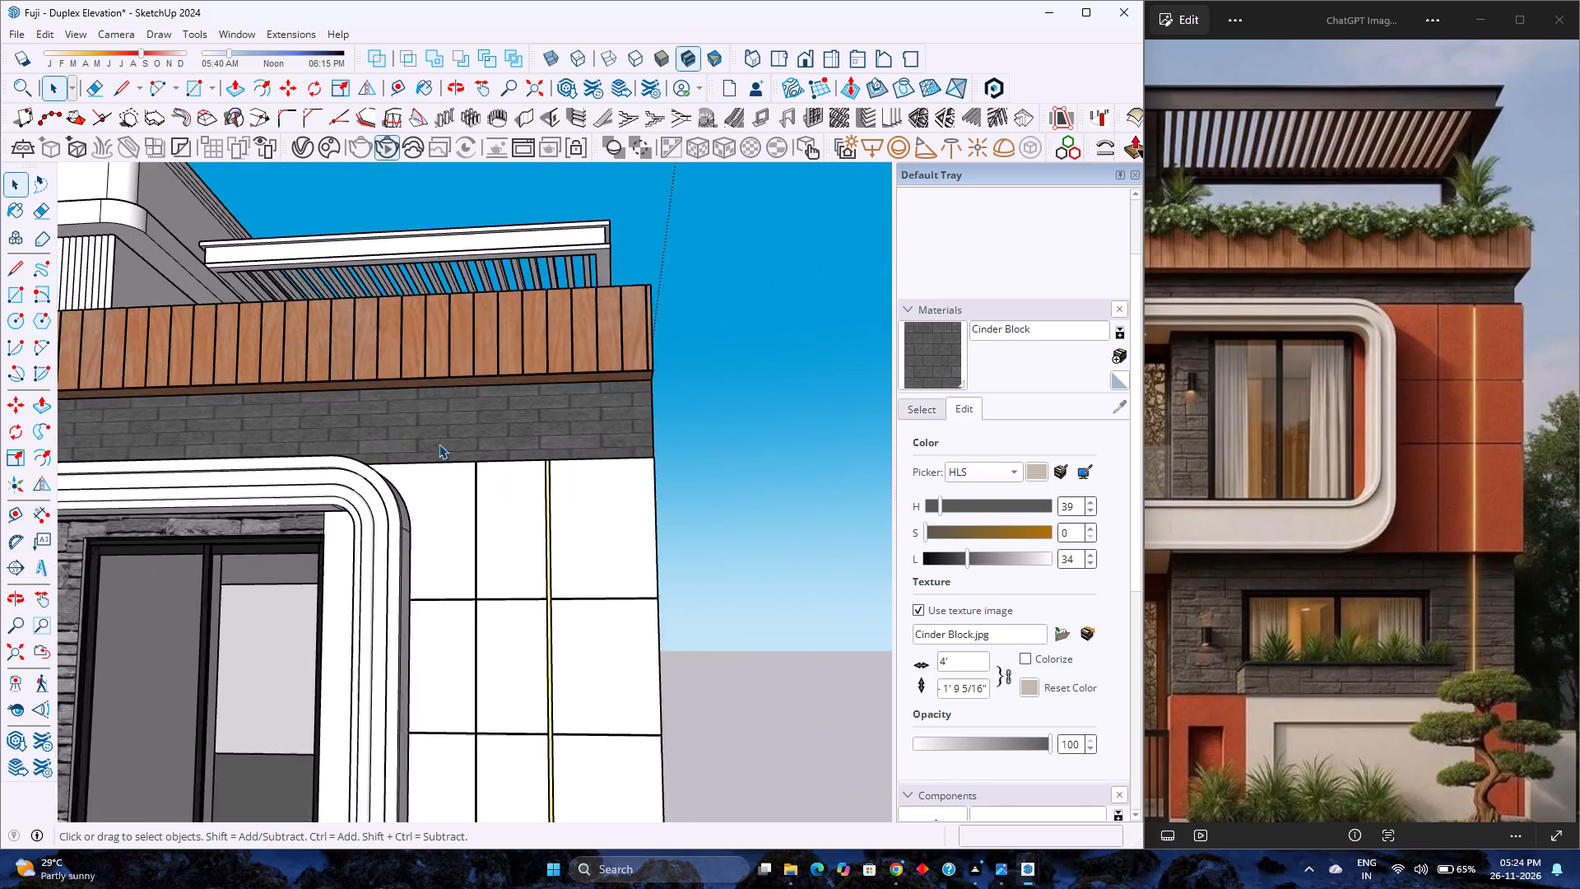
{"action": "scroll", "coordinate": [439, 444], "scroll_direction": "up", "scroll_amount": 7}
{"action": "scroll", "coordinate": [588, 431], "scroll_direction": "down", "scroll_amount": 17}
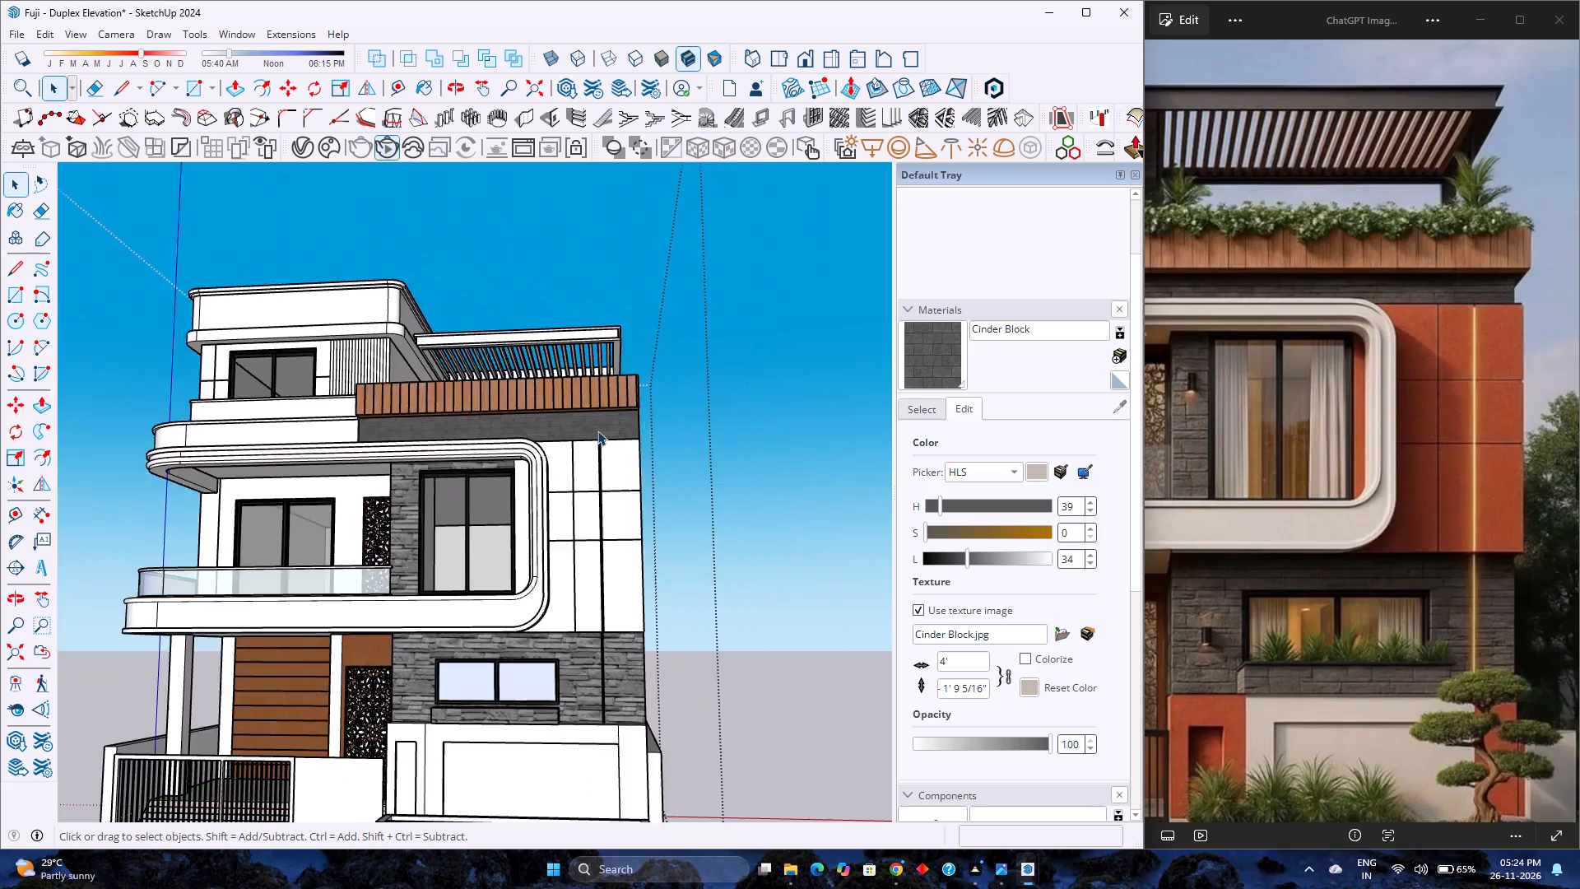
{"action": "scroll", "coordinate": [597, 431], "scroll_direction": "down", "scroll_amount": 15}
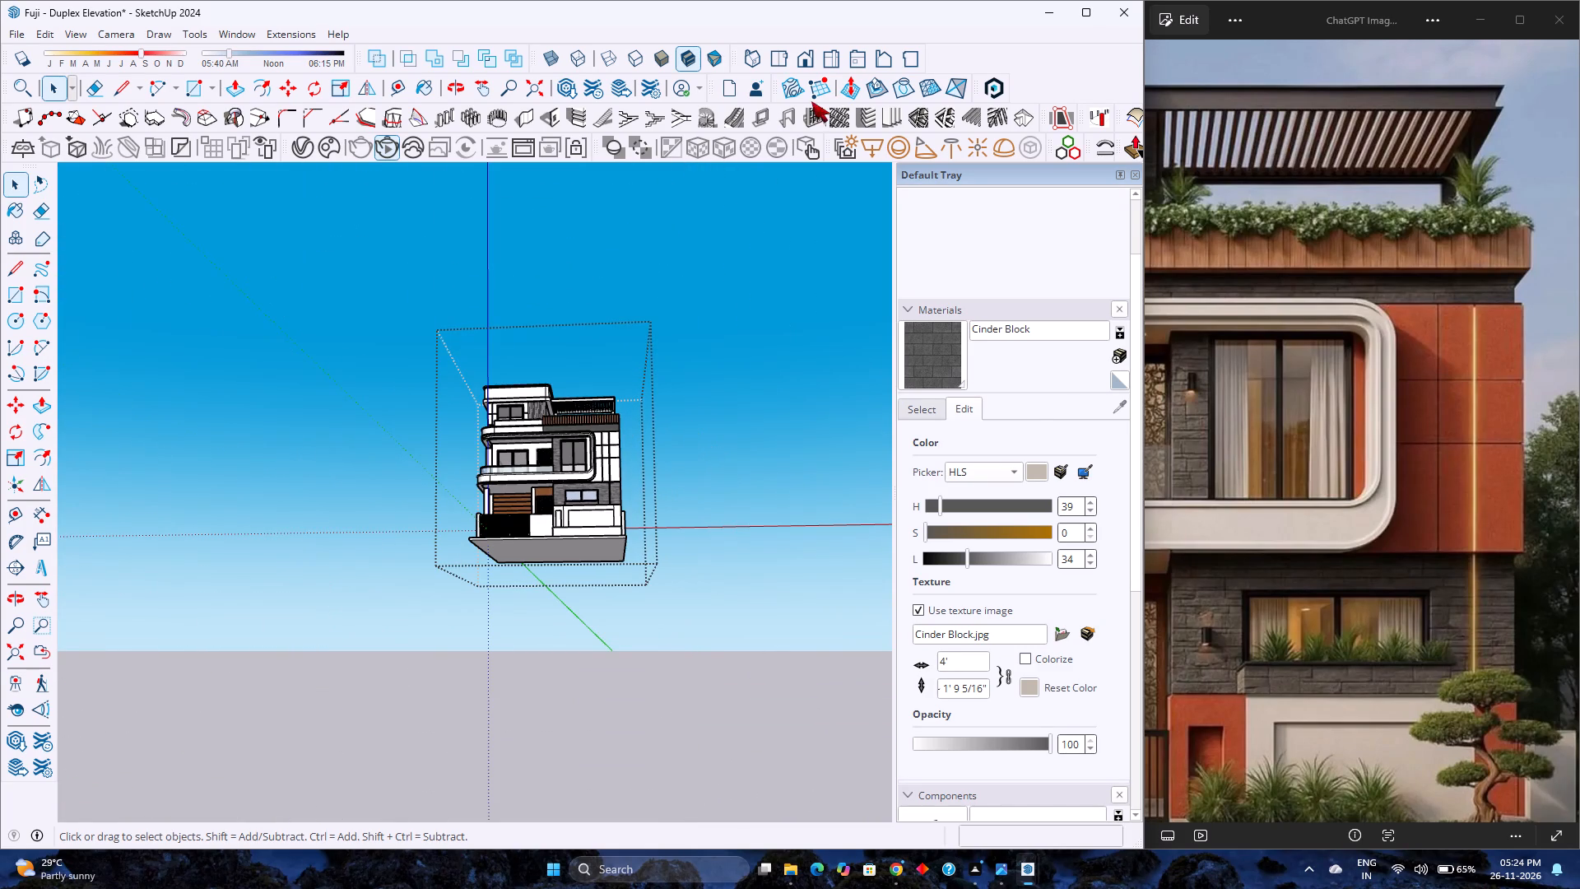
Switch to the front view of the house and save the model.
{"action": "left_click", "coordinate": [800, 55]}
{"action": "scroll", "coordinate": [499, 502], "scroll_direction": "up", "scroll_amount": 10}
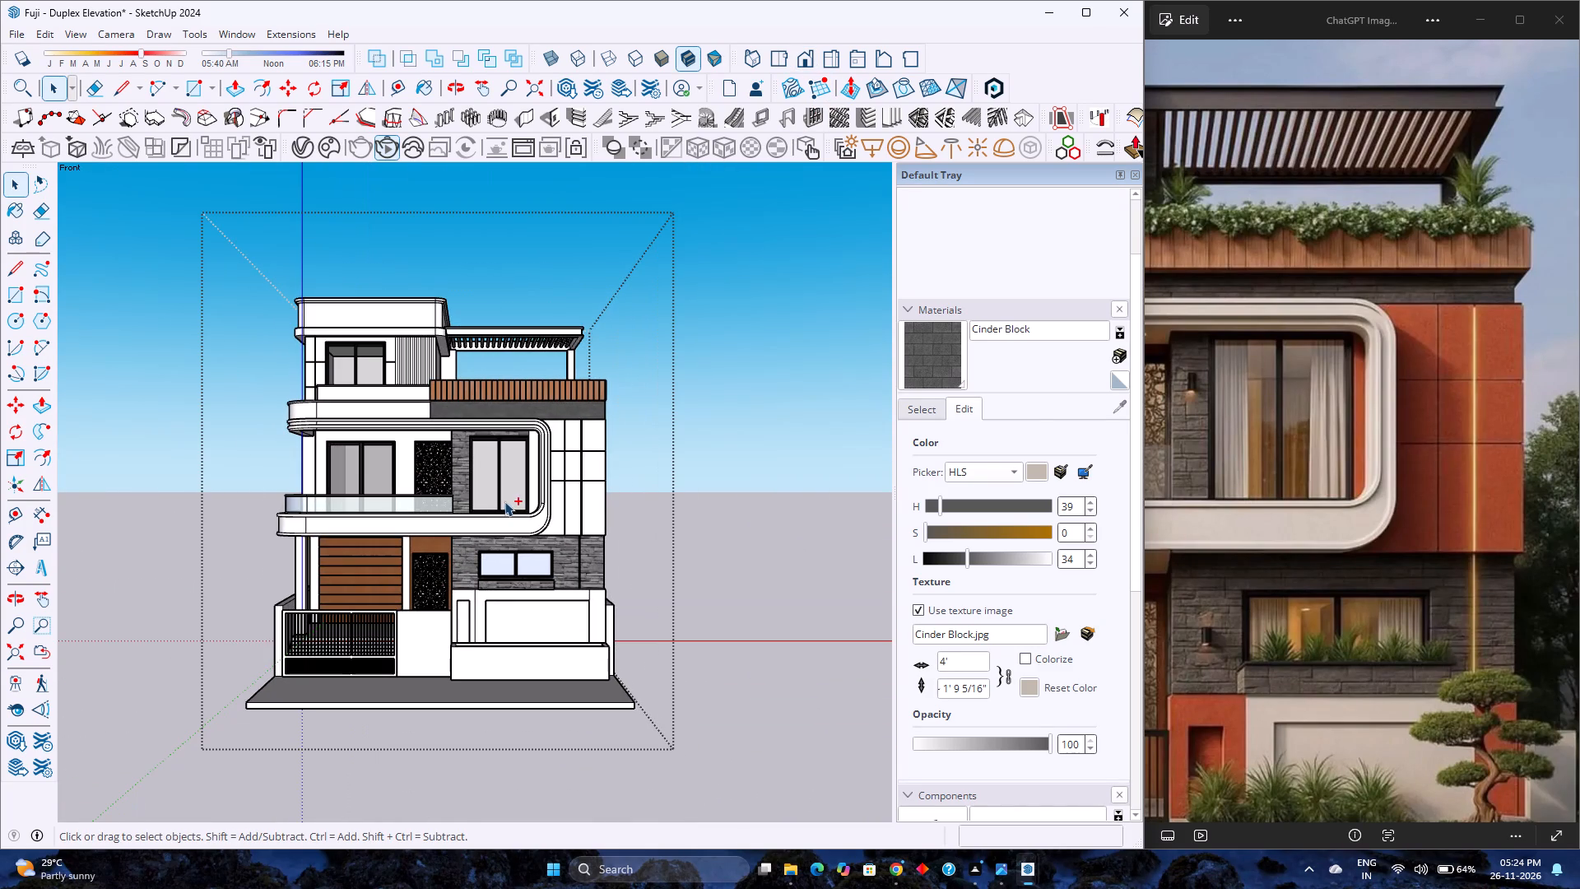
{"action": "key", "text": "ctrl+s"}
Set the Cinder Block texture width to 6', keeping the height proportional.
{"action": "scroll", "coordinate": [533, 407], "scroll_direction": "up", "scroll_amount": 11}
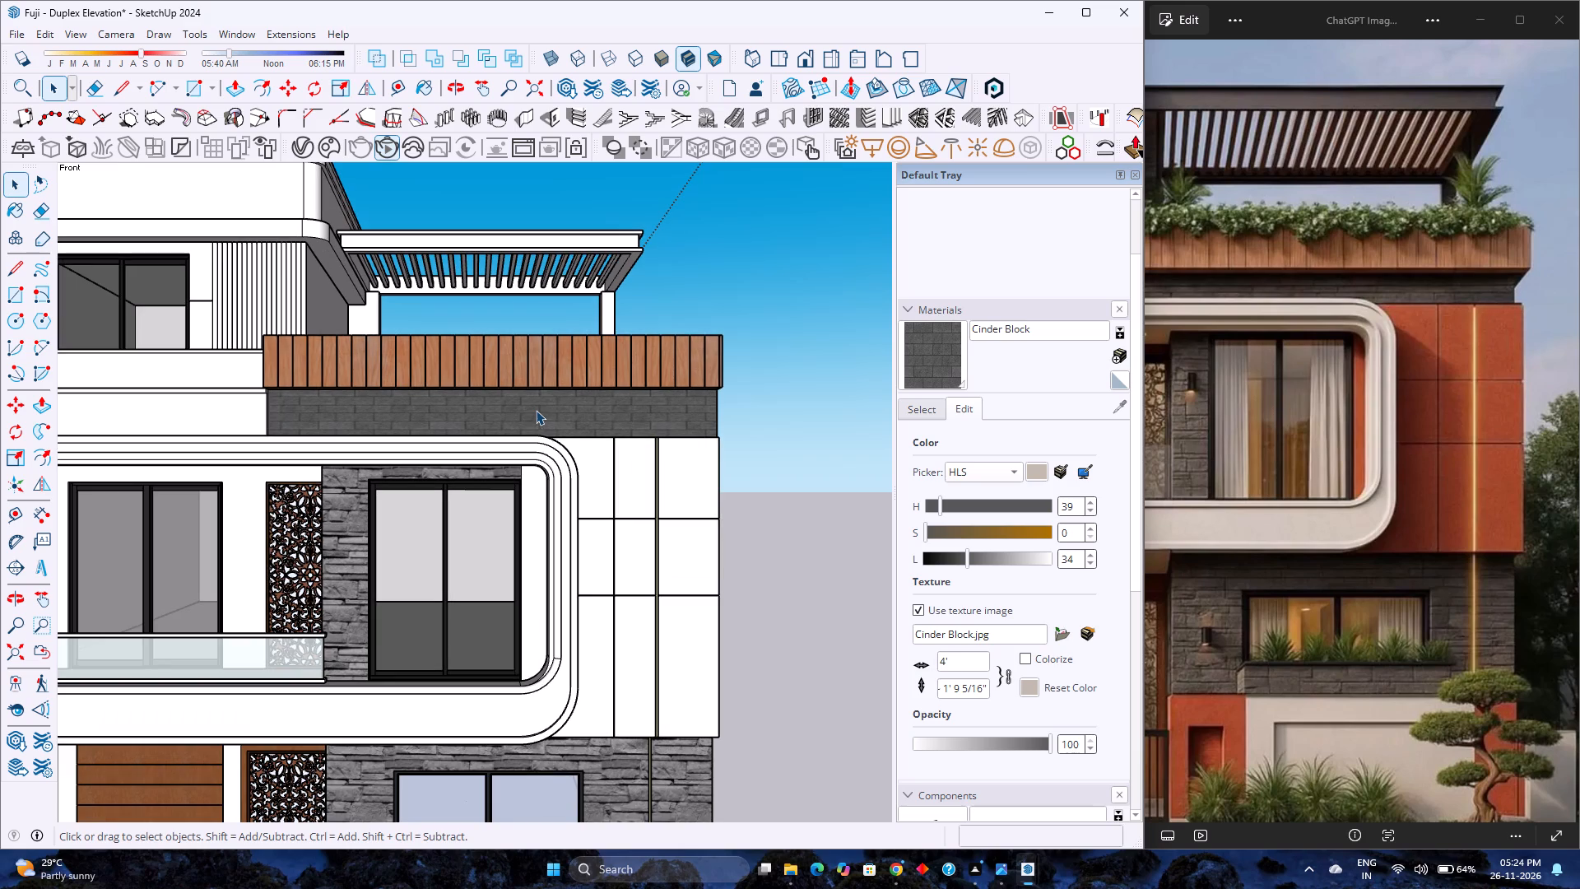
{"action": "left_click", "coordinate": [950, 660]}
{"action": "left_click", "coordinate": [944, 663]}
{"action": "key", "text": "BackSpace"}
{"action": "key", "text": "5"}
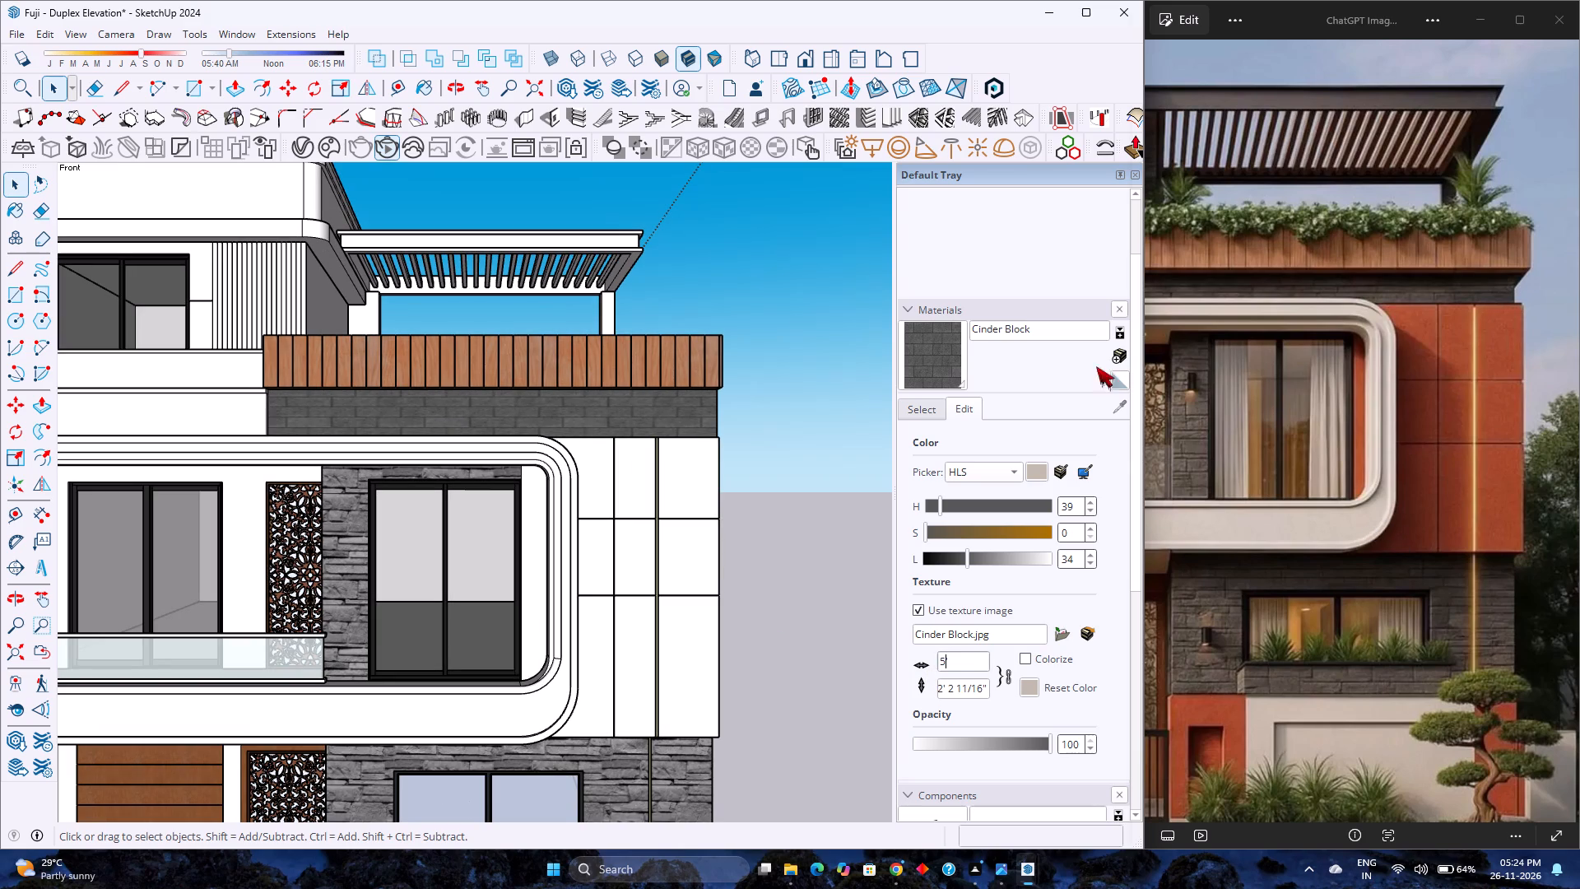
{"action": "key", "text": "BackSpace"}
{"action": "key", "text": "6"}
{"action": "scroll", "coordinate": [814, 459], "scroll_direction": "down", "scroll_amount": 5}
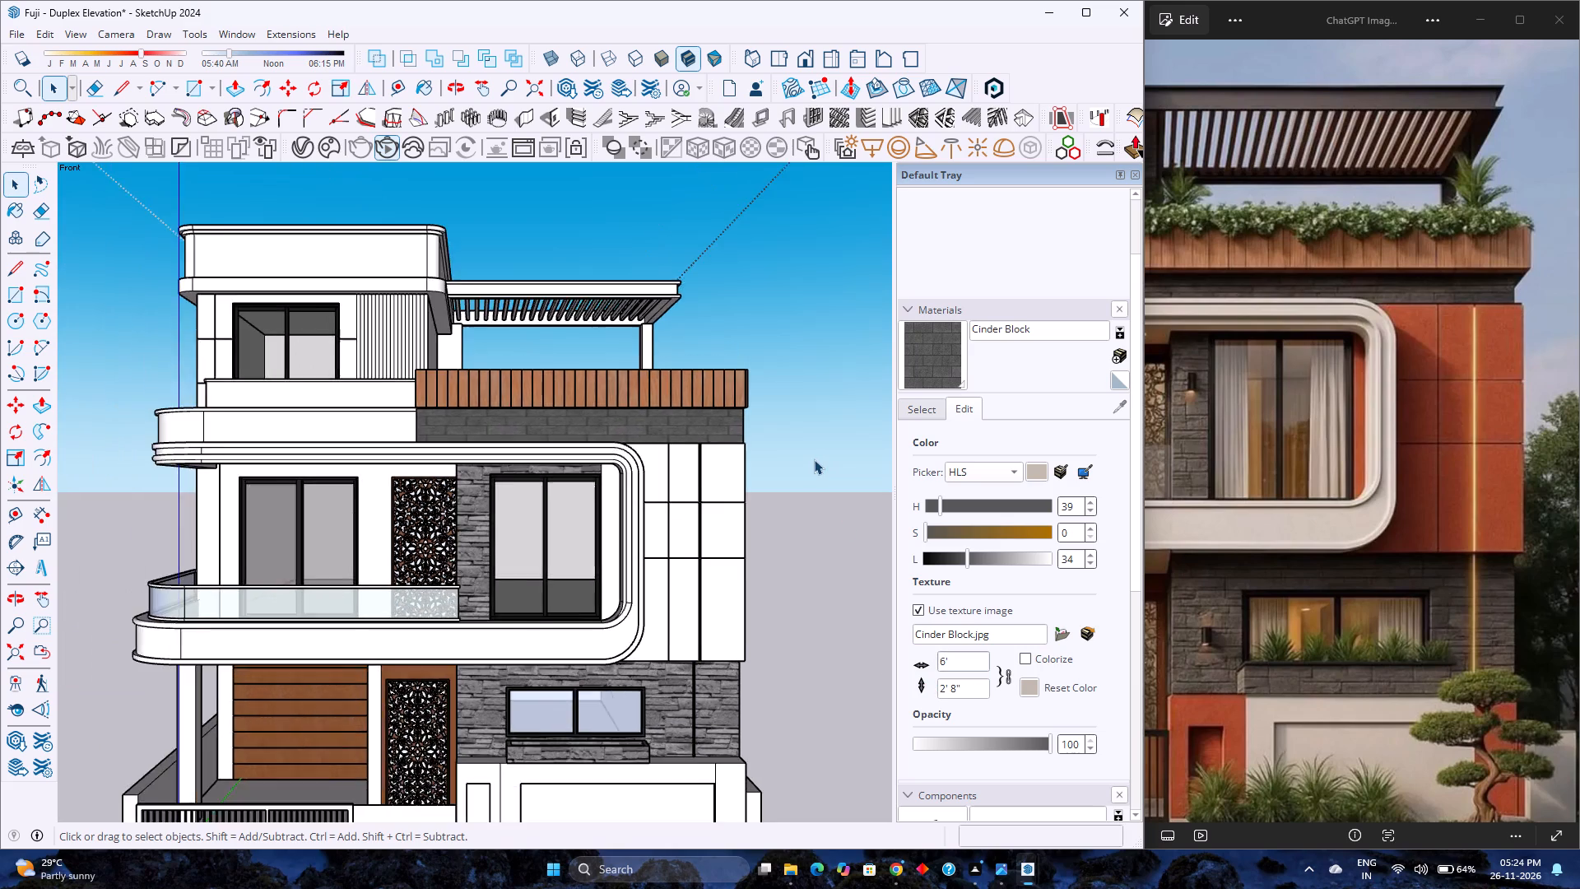
Unlink the Cinder Block texture's width and height so each can be sized independently.
{"action": "left_click", "coordinate": [1005, 679]}
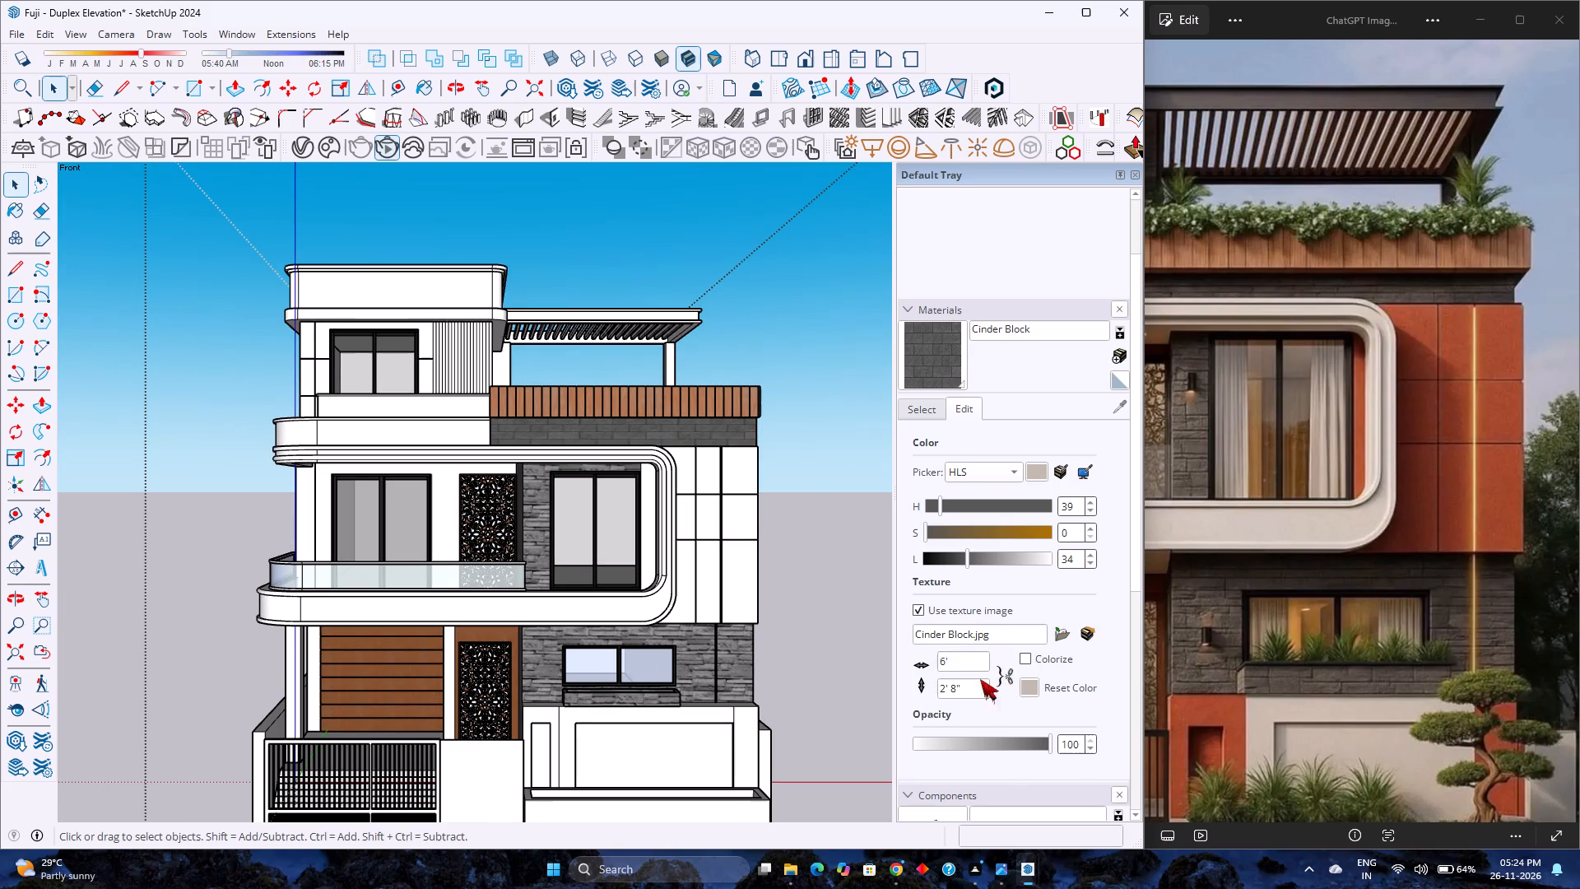
{"action": "scroll", "coordinate": [955, 673], "scroll_direction": "up", "scroll_amount": 3}
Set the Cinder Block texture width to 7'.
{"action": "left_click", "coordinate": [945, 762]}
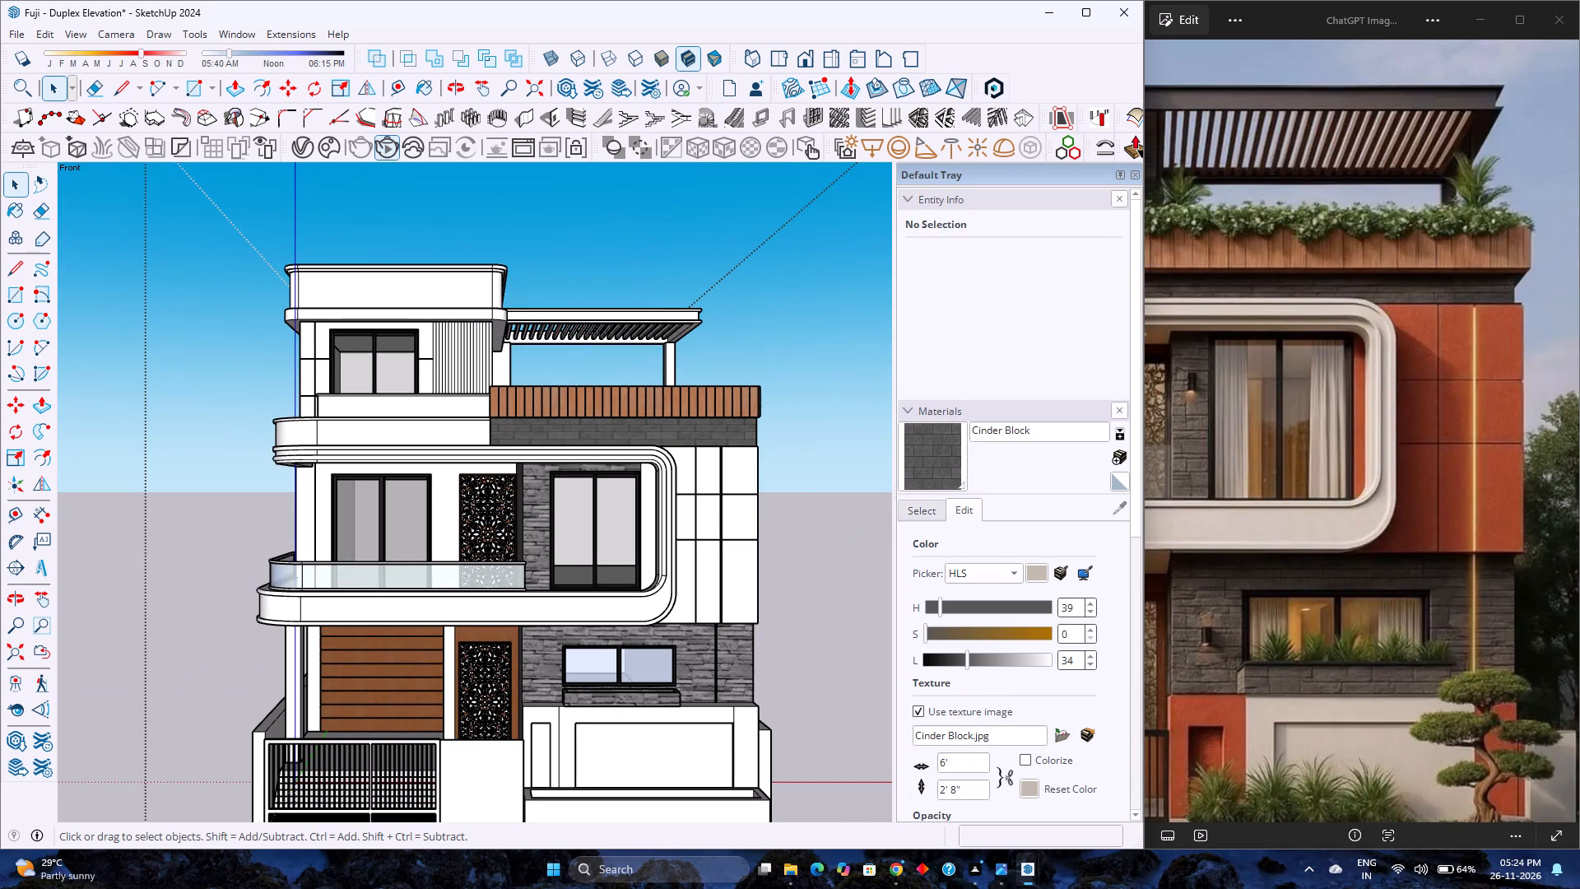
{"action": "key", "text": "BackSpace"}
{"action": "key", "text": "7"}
Set the Cinder Block texture height to 2'.
{"action": "left_click_drag", "start_coordinate": [963, 794], "coordinate": [930, 794]}
{"action": "key", "text": "2"}
{"action": "key", "text": "apostrophe"}
{"action": "key", "text": "Return"}
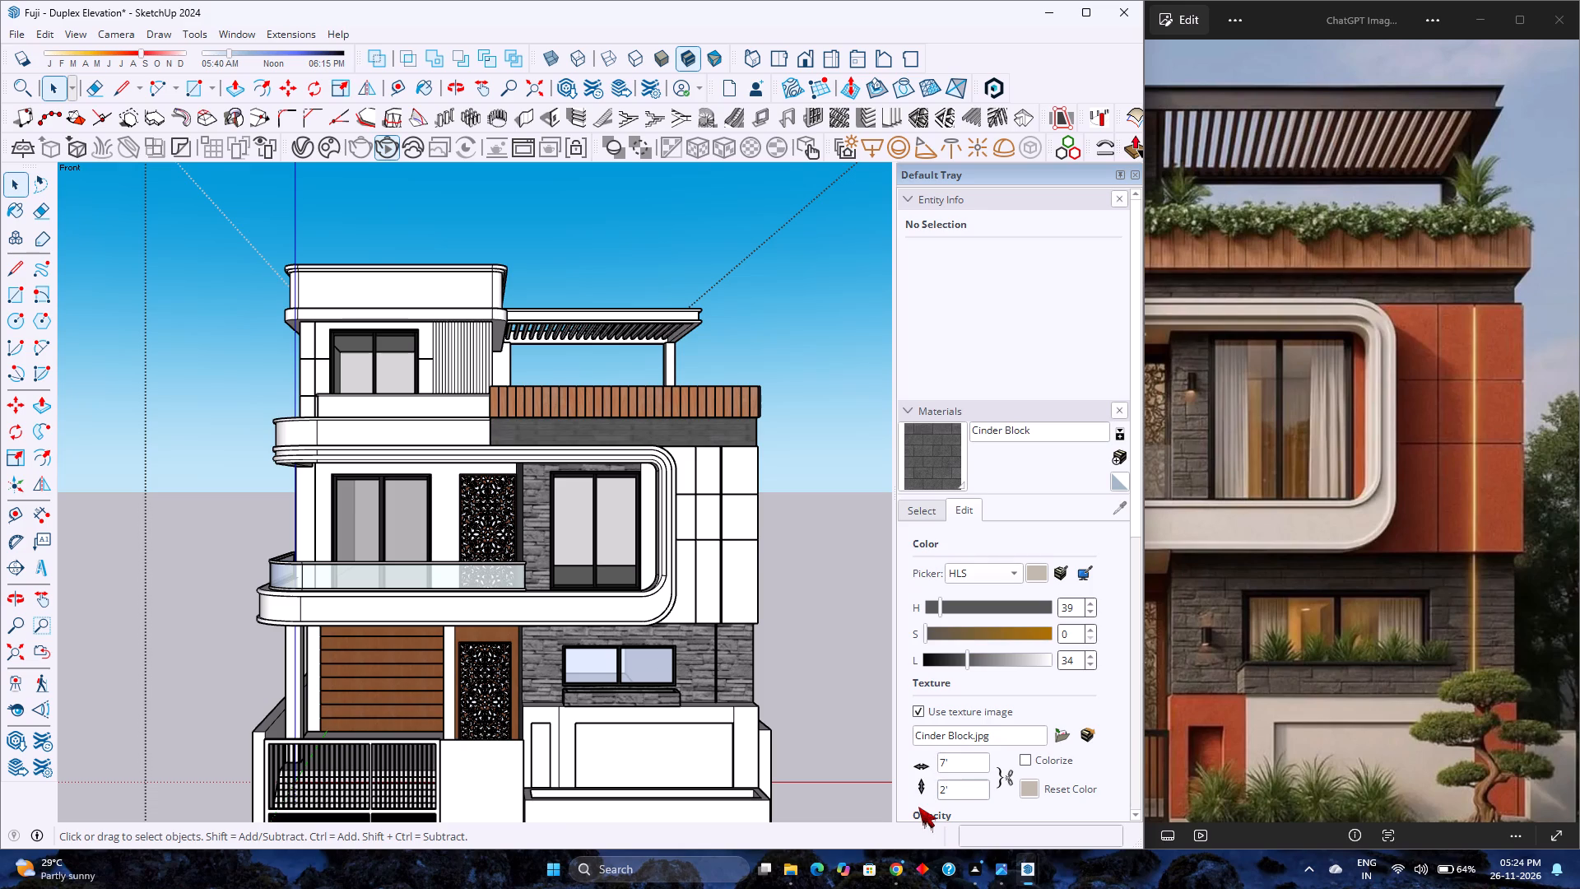
{"action": "scroll", "coordinate": [690, 444], "scroll_direction": "up", "scroll_amount": 6}
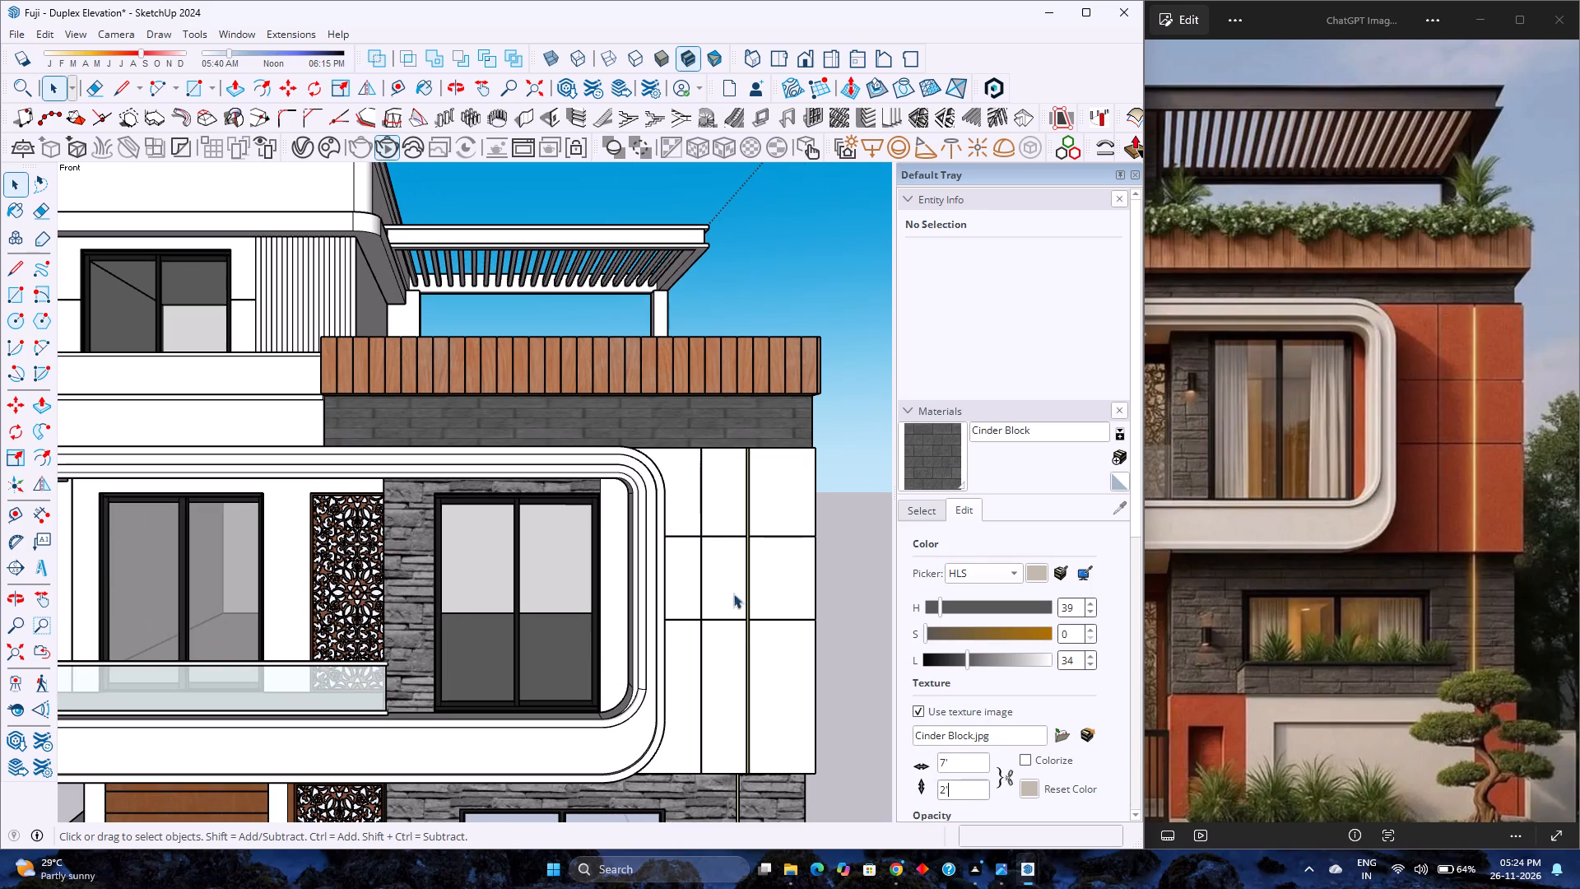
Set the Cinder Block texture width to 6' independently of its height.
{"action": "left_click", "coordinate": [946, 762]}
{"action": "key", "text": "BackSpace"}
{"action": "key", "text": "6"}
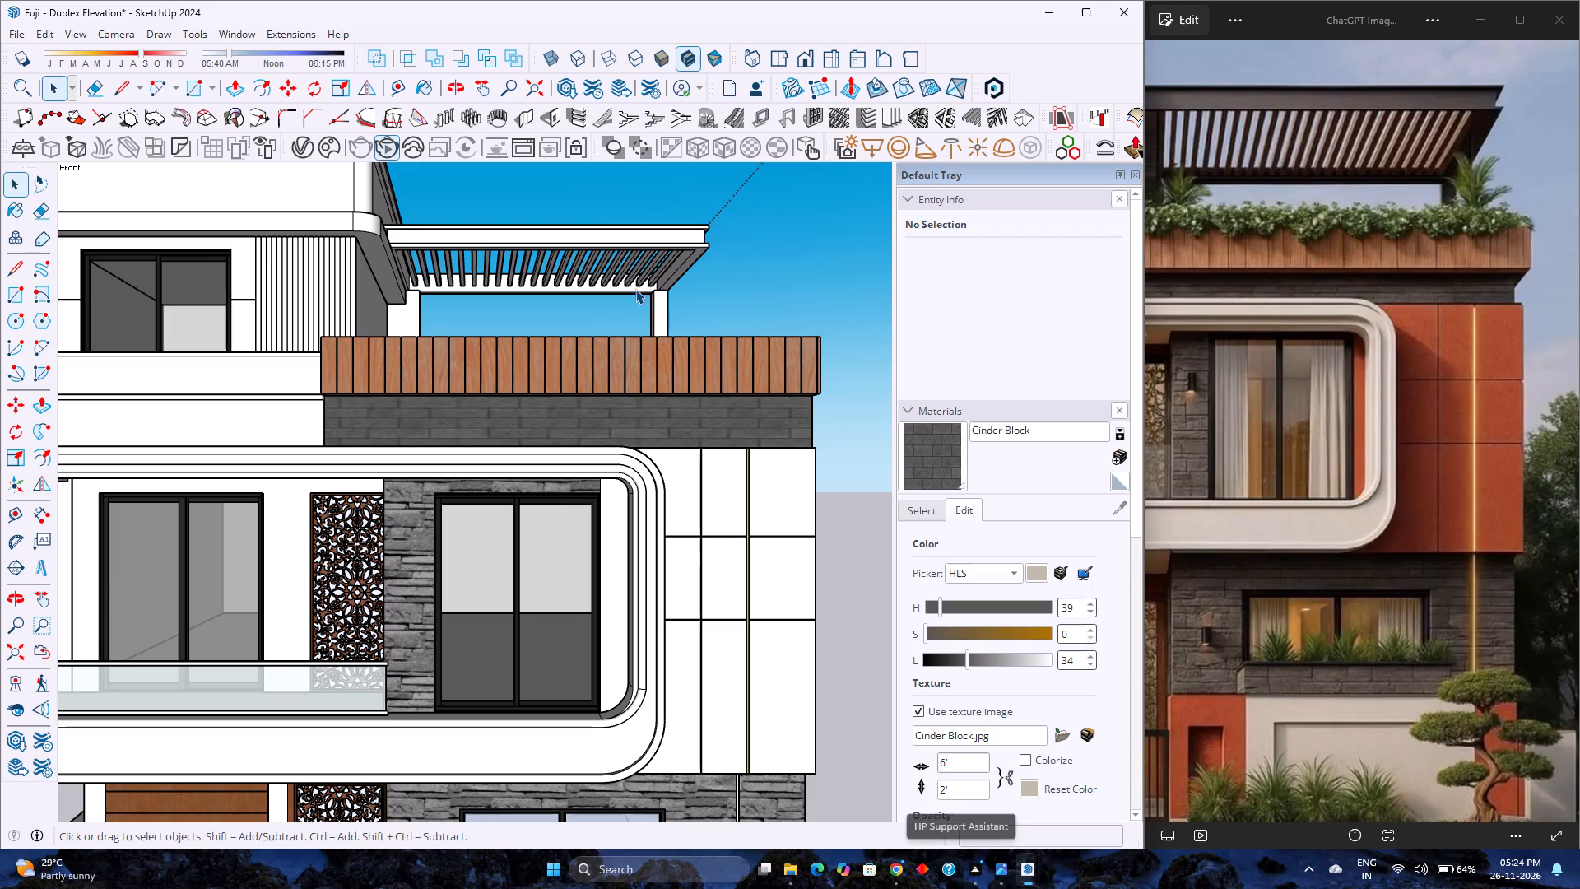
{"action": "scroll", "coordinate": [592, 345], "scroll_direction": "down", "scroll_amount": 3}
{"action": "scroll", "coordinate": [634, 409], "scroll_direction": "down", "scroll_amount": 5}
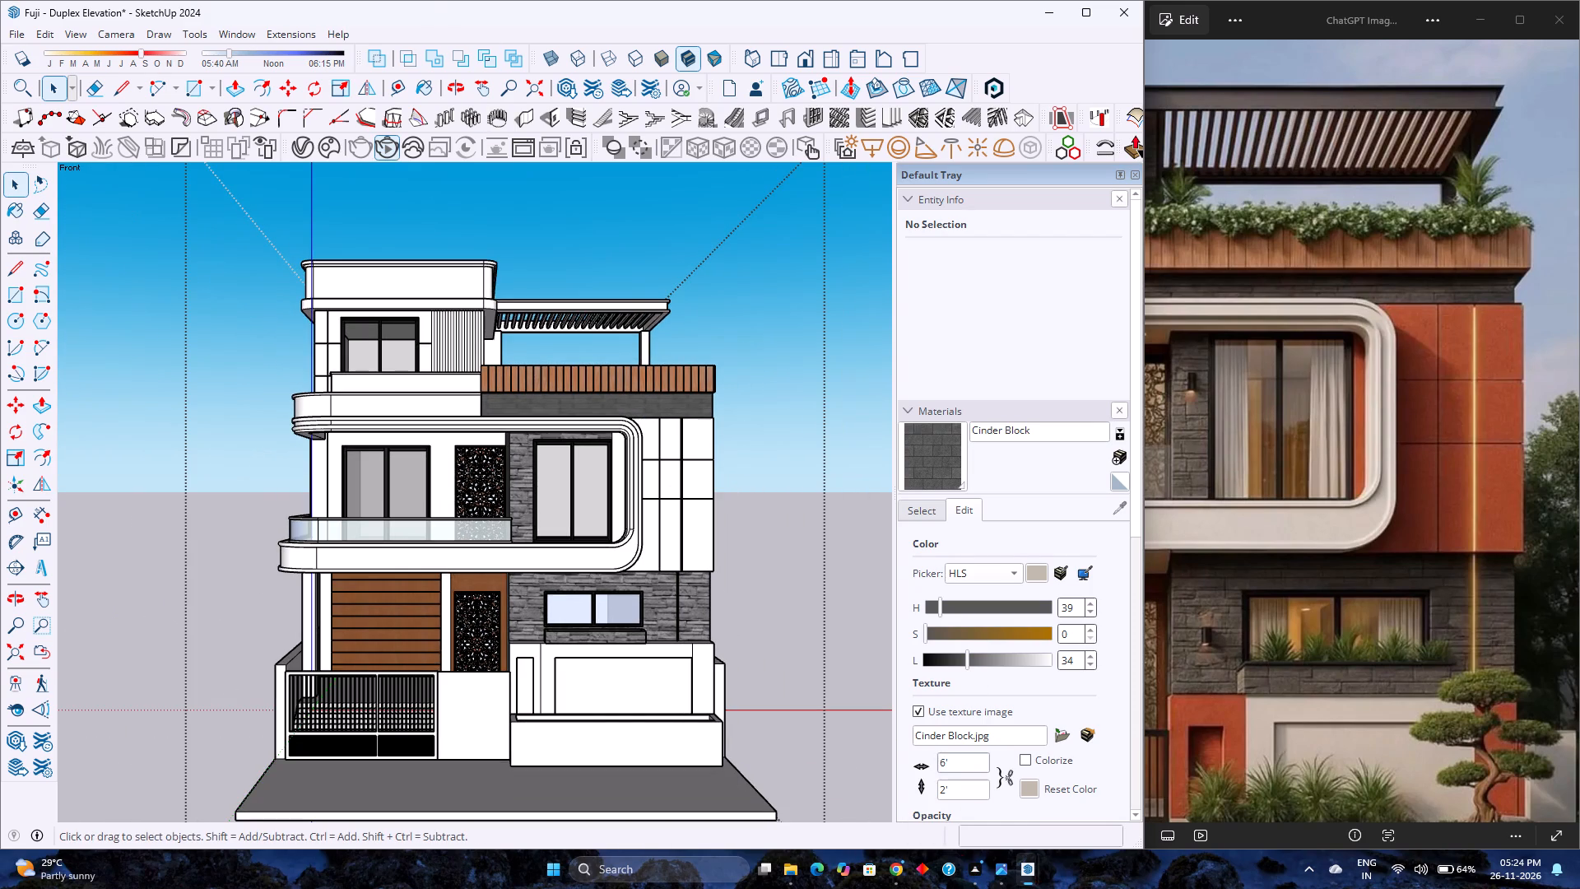
Set the Cinder Block texture width to 5' independently of its height.
{"action": "key", "text": "BackSpace"}
{"action": "key", "text": "5"}
{"action": "key", "text": "Return"}
{"action": "scroll", "coordinate": [653, 397], "scroll_direction": "up", "scroll_amount": 7}
{"action": "scroll", "coordinate": [654, 426], "scroll_direction": "down", "scroll_amount": 4}
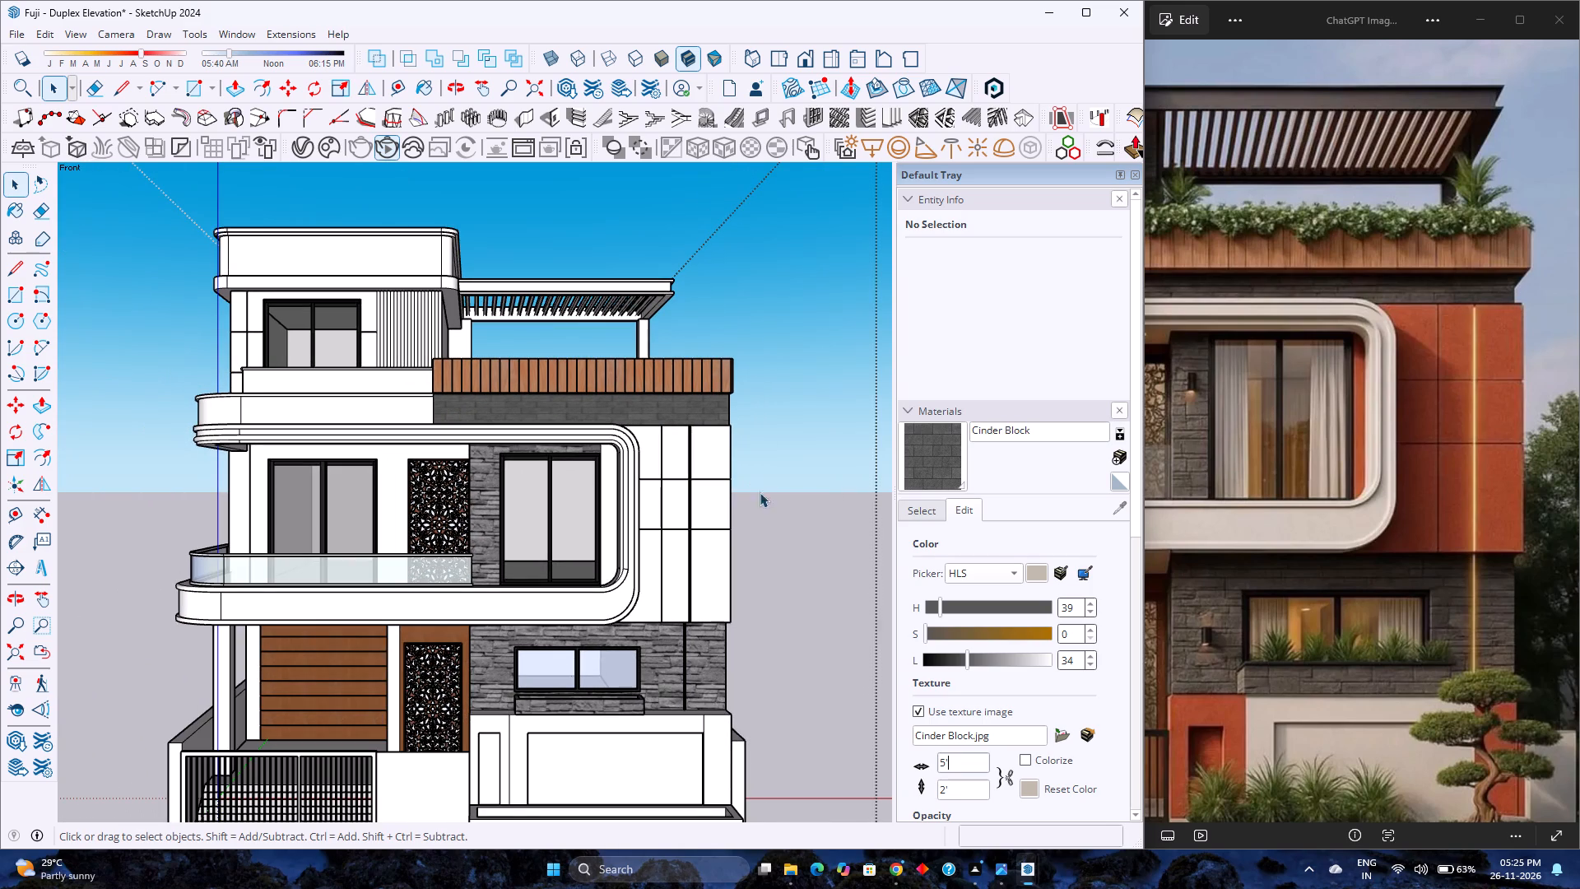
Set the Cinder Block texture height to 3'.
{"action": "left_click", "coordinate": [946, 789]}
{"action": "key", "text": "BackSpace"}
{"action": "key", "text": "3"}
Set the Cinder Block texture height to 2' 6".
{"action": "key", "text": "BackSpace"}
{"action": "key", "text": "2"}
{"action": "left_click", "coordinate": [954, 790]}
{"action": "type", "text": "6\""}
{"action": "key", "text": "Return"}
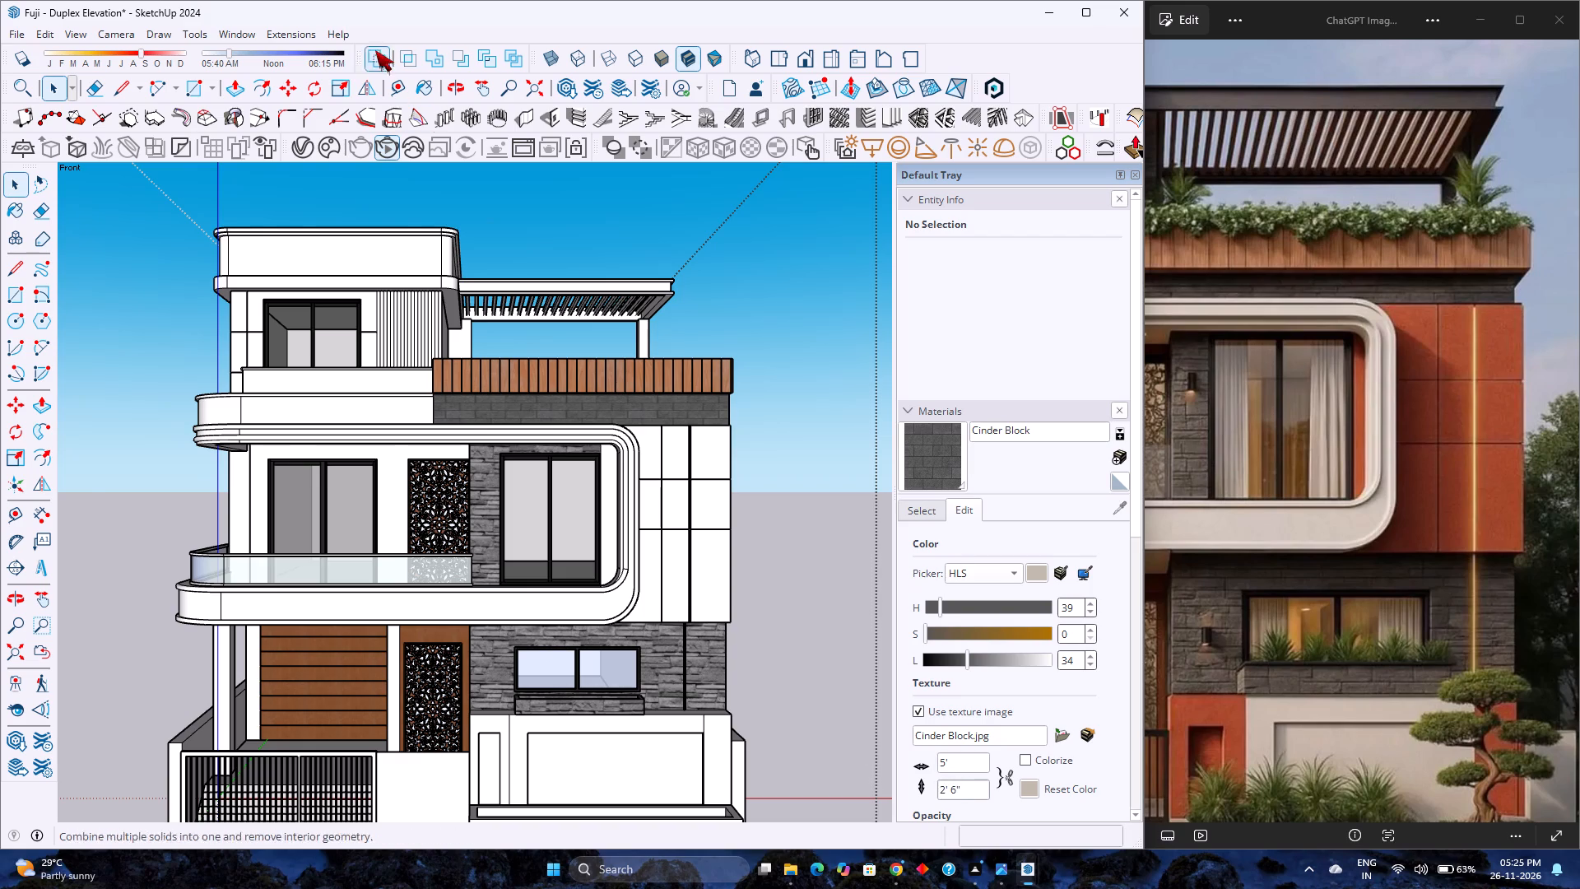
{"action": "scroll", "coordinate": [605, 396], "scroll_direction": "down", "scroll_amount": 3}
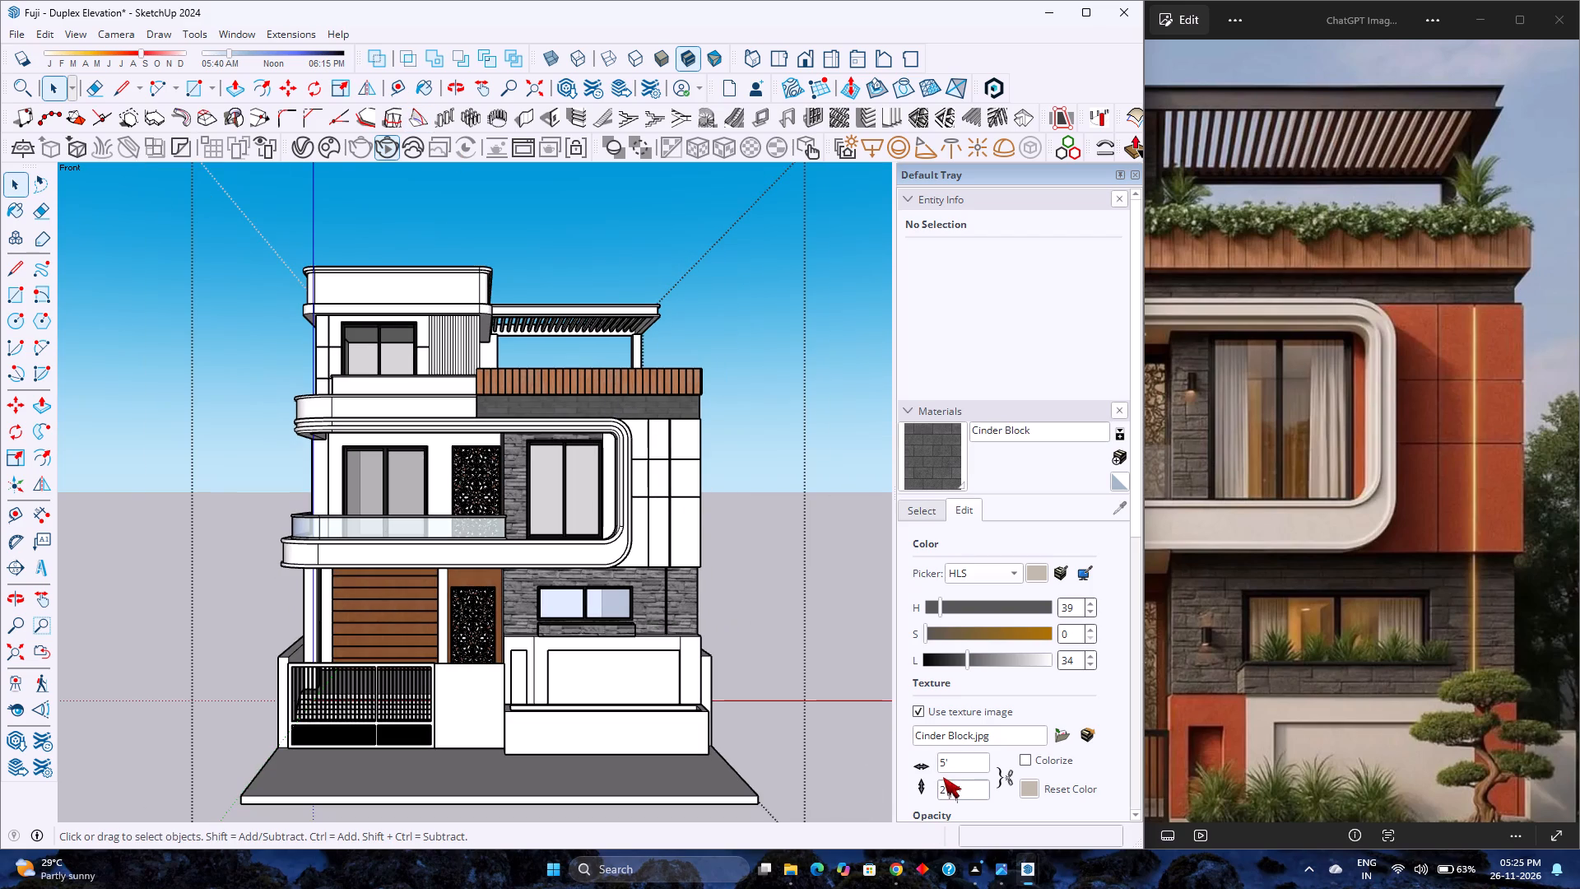
Set the Cinder Block texture height back to 2' and check the parapet band from an angle.
{"action": "key", "text": "BackSpace"}
{"action": "key", "text": "BackSpace"}
{"action": "key", "text": "Return"}
{"action": "scroll", "coordinate": [685, 454], "scroll_direction": "up", "scroll_amount": 3}
{"action": "scroll", "coordinate": [685, 454], "scroll_direction": "down", "scroll_amount": 4}
{"action": "middle_click_drag", "start_coordinate": [721, 523], "coordinate": [694, 501]}
{"action": "middle_click", "coordinate": [694, 501]}
{"action": "key", "text": "space"}
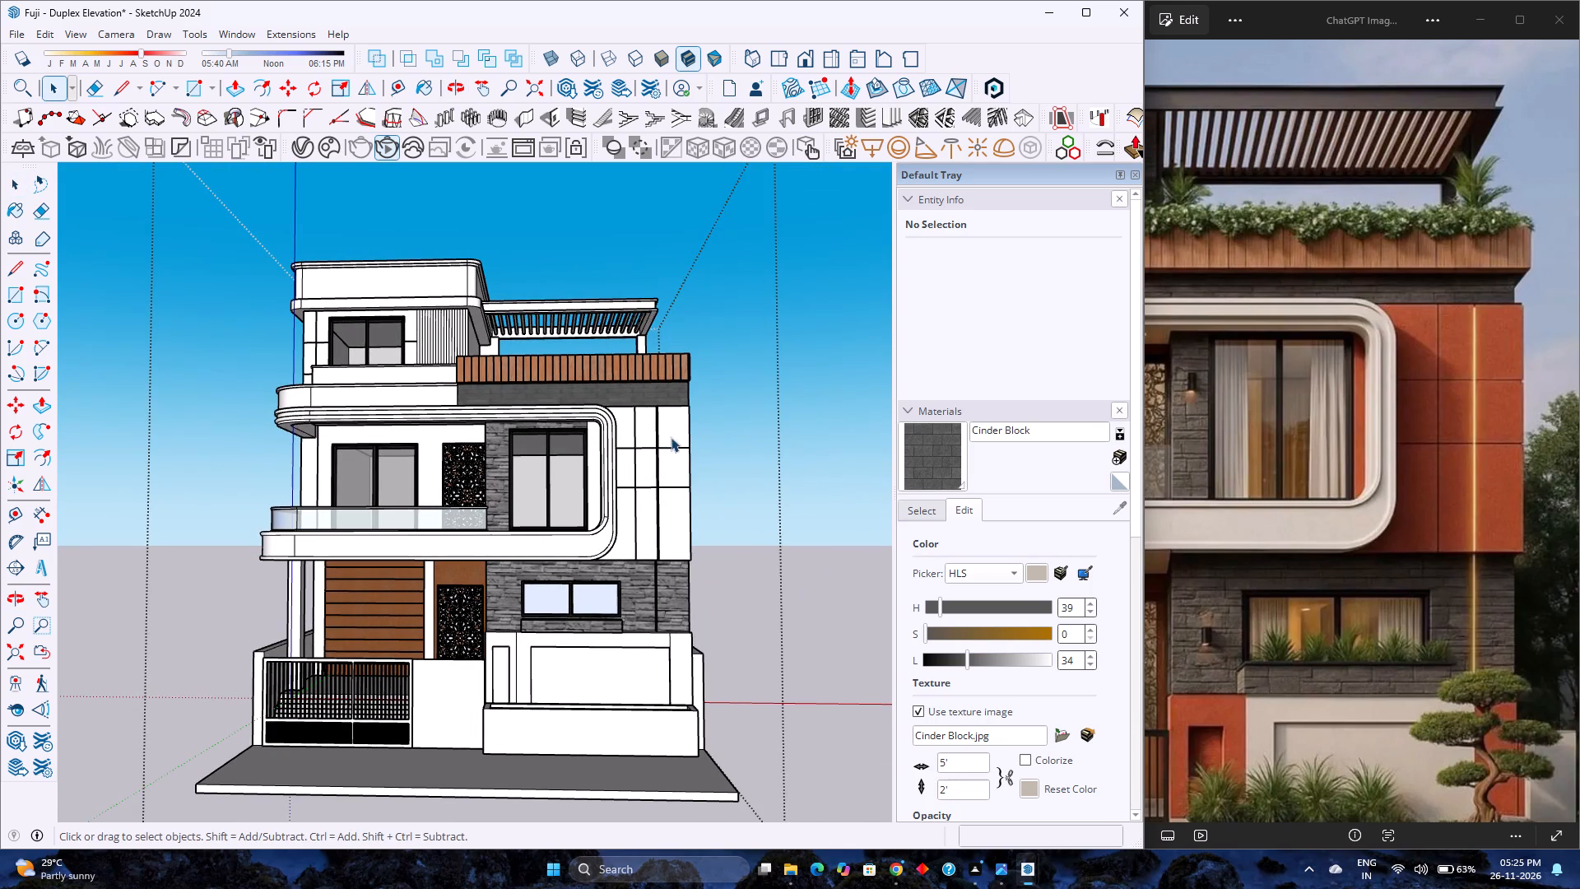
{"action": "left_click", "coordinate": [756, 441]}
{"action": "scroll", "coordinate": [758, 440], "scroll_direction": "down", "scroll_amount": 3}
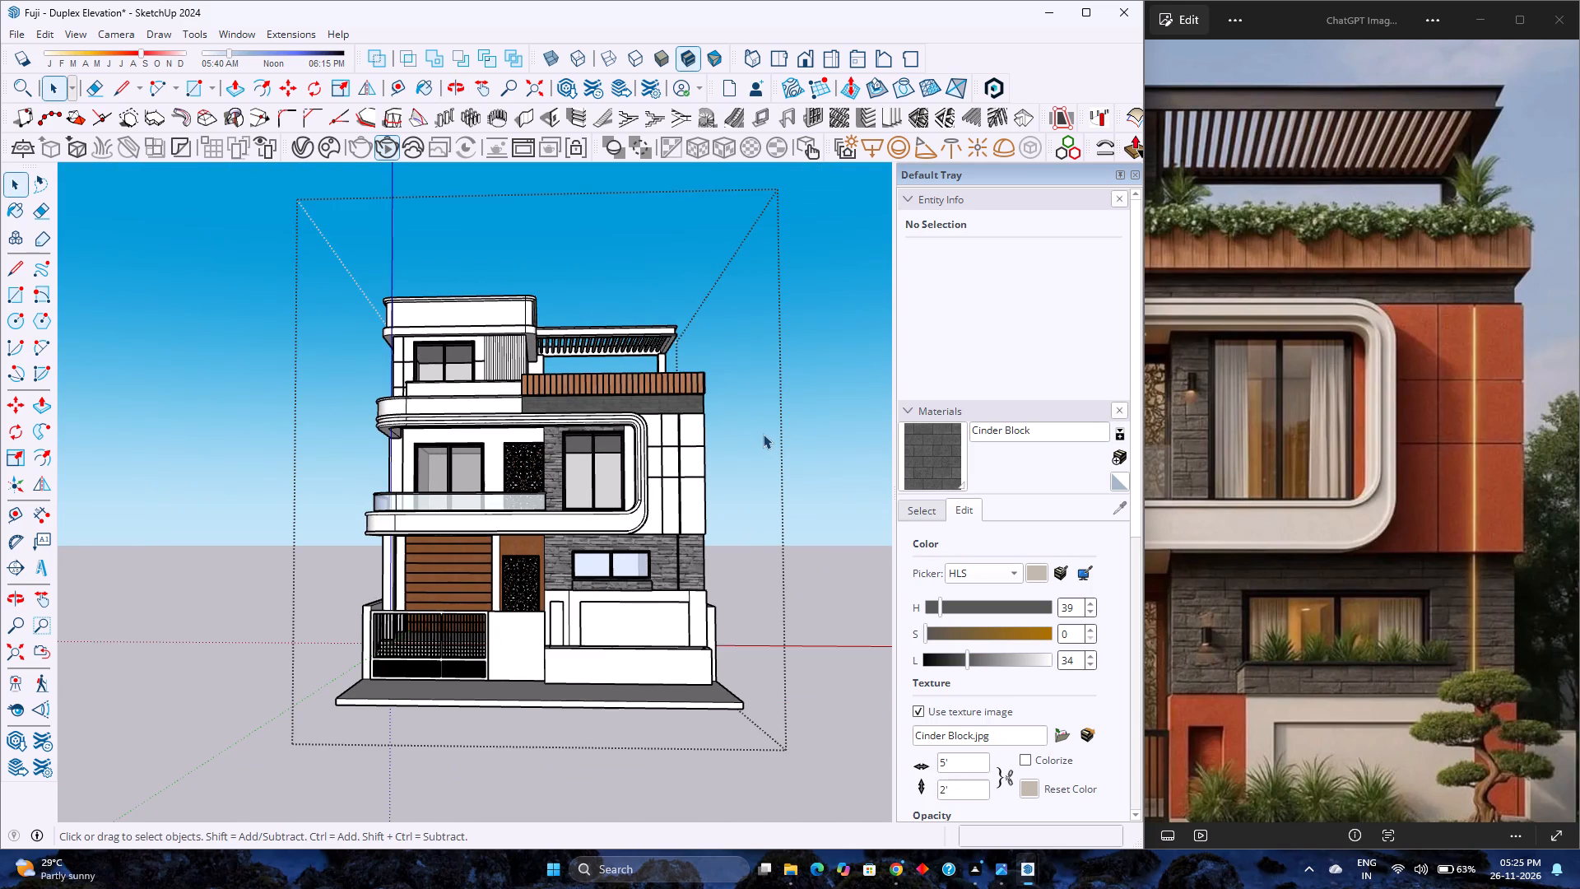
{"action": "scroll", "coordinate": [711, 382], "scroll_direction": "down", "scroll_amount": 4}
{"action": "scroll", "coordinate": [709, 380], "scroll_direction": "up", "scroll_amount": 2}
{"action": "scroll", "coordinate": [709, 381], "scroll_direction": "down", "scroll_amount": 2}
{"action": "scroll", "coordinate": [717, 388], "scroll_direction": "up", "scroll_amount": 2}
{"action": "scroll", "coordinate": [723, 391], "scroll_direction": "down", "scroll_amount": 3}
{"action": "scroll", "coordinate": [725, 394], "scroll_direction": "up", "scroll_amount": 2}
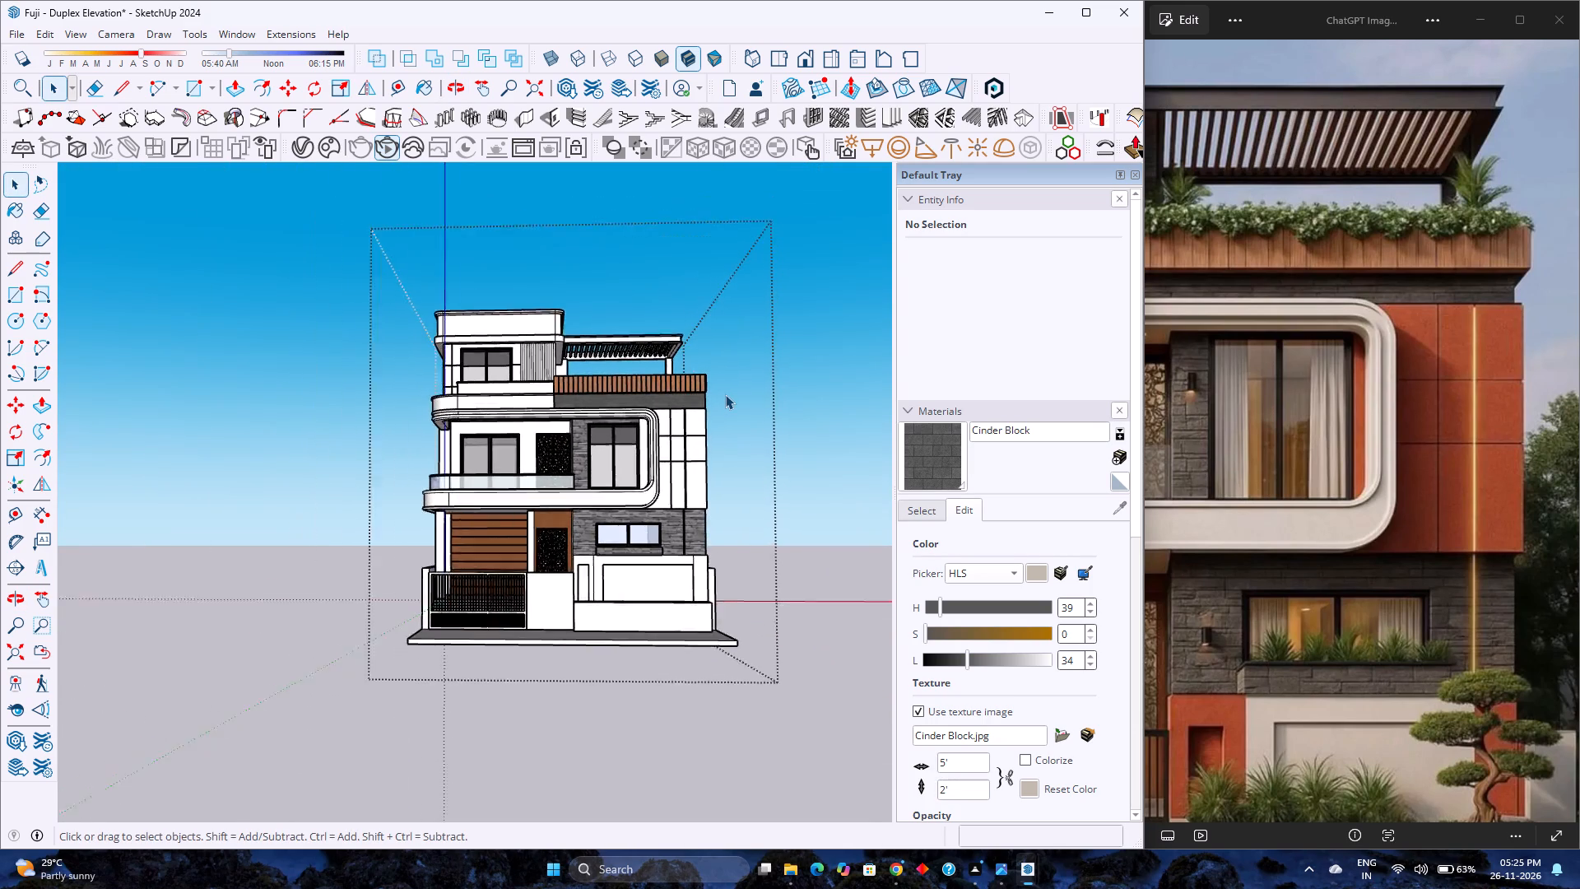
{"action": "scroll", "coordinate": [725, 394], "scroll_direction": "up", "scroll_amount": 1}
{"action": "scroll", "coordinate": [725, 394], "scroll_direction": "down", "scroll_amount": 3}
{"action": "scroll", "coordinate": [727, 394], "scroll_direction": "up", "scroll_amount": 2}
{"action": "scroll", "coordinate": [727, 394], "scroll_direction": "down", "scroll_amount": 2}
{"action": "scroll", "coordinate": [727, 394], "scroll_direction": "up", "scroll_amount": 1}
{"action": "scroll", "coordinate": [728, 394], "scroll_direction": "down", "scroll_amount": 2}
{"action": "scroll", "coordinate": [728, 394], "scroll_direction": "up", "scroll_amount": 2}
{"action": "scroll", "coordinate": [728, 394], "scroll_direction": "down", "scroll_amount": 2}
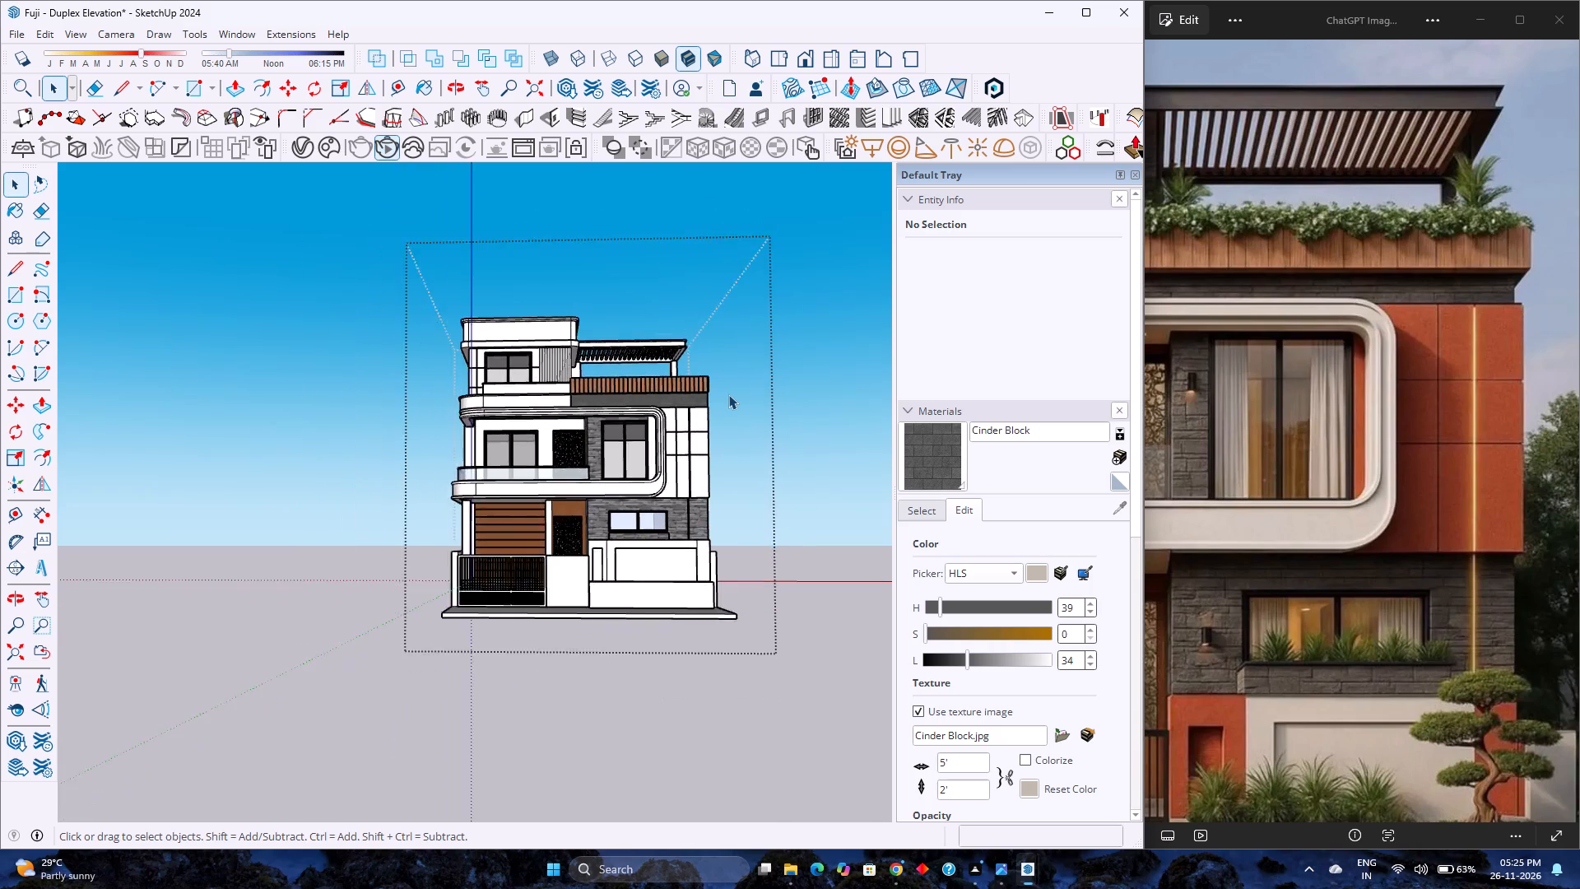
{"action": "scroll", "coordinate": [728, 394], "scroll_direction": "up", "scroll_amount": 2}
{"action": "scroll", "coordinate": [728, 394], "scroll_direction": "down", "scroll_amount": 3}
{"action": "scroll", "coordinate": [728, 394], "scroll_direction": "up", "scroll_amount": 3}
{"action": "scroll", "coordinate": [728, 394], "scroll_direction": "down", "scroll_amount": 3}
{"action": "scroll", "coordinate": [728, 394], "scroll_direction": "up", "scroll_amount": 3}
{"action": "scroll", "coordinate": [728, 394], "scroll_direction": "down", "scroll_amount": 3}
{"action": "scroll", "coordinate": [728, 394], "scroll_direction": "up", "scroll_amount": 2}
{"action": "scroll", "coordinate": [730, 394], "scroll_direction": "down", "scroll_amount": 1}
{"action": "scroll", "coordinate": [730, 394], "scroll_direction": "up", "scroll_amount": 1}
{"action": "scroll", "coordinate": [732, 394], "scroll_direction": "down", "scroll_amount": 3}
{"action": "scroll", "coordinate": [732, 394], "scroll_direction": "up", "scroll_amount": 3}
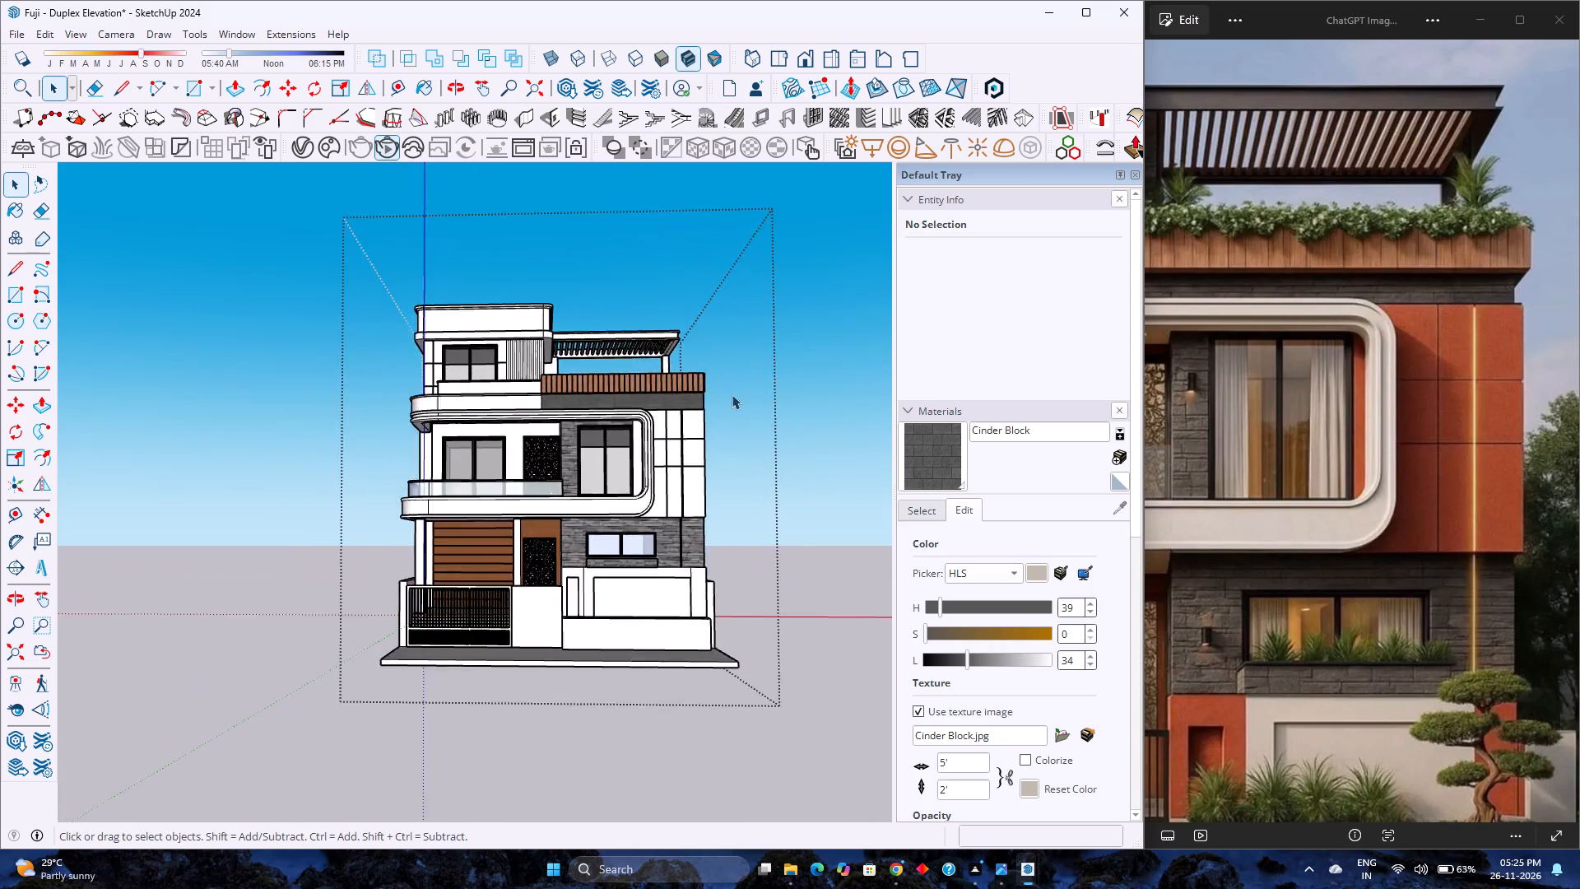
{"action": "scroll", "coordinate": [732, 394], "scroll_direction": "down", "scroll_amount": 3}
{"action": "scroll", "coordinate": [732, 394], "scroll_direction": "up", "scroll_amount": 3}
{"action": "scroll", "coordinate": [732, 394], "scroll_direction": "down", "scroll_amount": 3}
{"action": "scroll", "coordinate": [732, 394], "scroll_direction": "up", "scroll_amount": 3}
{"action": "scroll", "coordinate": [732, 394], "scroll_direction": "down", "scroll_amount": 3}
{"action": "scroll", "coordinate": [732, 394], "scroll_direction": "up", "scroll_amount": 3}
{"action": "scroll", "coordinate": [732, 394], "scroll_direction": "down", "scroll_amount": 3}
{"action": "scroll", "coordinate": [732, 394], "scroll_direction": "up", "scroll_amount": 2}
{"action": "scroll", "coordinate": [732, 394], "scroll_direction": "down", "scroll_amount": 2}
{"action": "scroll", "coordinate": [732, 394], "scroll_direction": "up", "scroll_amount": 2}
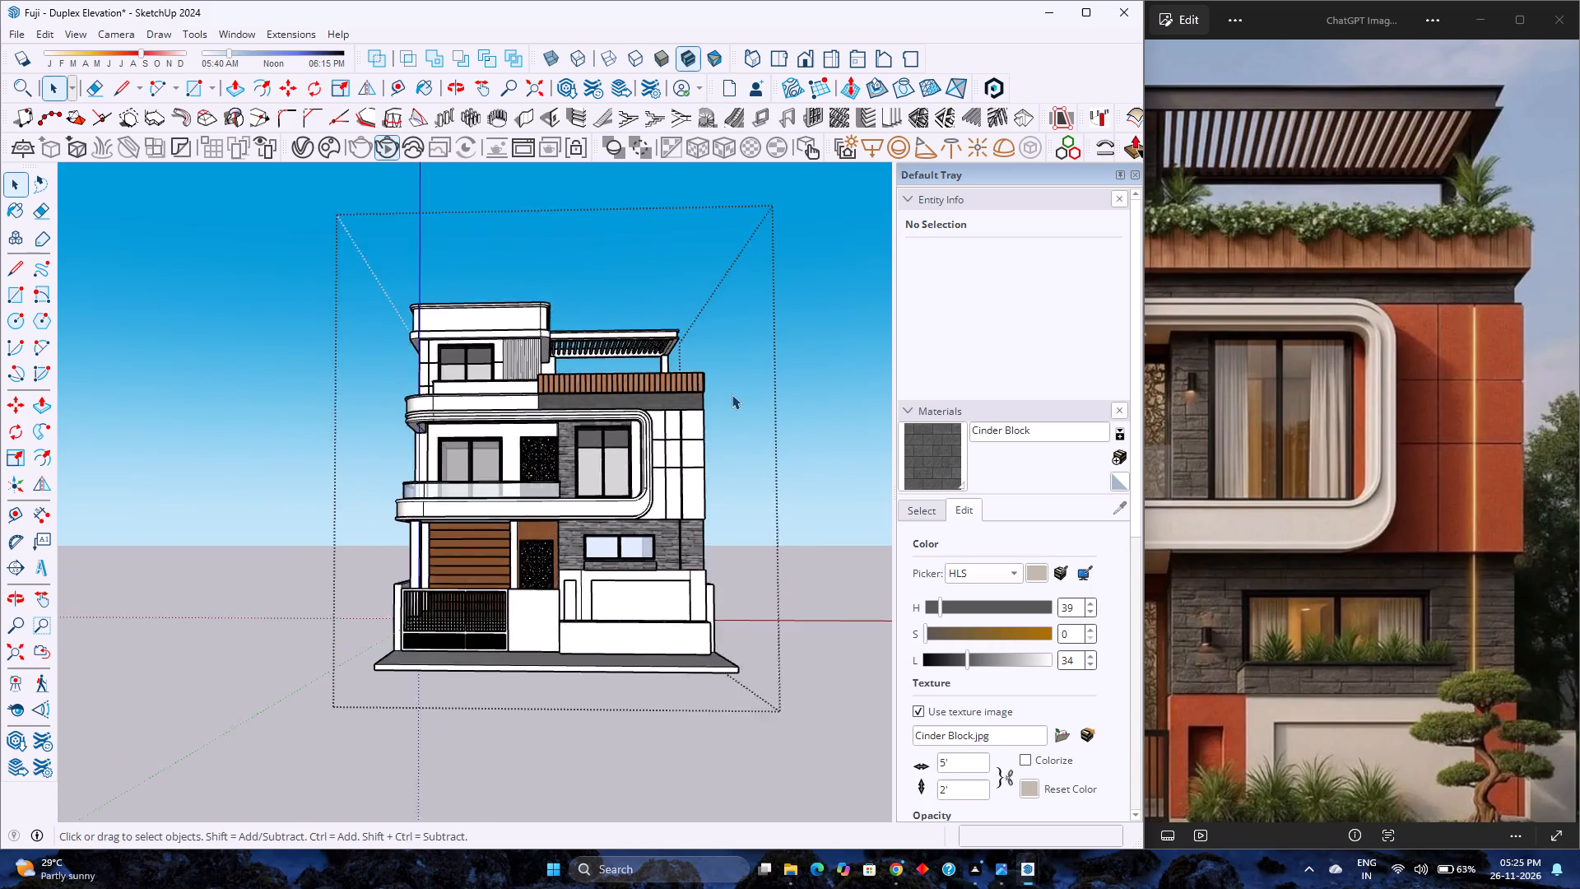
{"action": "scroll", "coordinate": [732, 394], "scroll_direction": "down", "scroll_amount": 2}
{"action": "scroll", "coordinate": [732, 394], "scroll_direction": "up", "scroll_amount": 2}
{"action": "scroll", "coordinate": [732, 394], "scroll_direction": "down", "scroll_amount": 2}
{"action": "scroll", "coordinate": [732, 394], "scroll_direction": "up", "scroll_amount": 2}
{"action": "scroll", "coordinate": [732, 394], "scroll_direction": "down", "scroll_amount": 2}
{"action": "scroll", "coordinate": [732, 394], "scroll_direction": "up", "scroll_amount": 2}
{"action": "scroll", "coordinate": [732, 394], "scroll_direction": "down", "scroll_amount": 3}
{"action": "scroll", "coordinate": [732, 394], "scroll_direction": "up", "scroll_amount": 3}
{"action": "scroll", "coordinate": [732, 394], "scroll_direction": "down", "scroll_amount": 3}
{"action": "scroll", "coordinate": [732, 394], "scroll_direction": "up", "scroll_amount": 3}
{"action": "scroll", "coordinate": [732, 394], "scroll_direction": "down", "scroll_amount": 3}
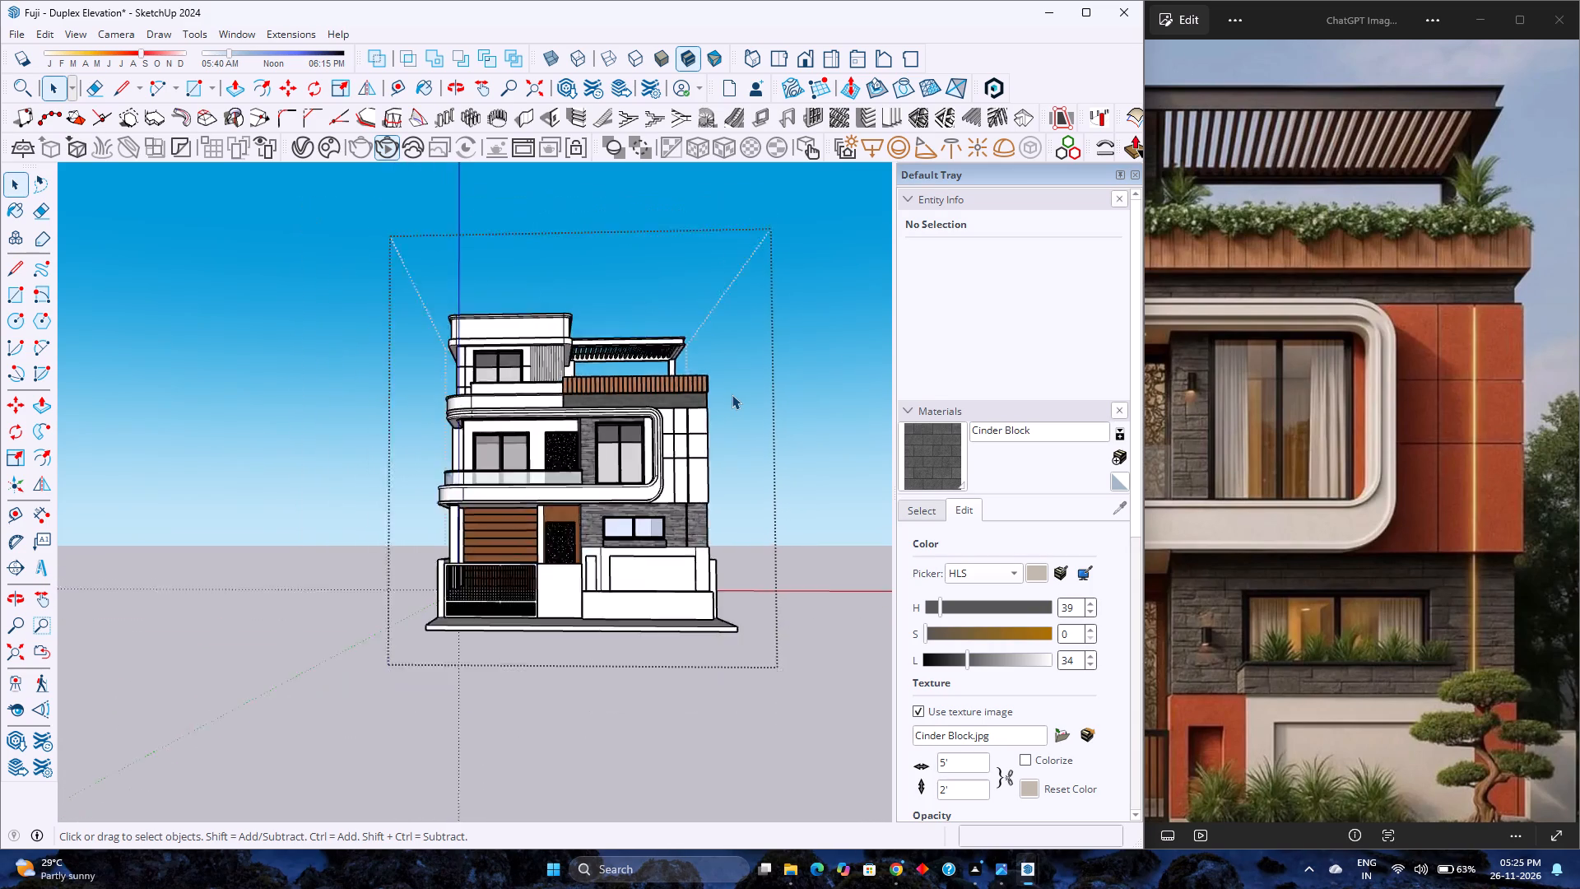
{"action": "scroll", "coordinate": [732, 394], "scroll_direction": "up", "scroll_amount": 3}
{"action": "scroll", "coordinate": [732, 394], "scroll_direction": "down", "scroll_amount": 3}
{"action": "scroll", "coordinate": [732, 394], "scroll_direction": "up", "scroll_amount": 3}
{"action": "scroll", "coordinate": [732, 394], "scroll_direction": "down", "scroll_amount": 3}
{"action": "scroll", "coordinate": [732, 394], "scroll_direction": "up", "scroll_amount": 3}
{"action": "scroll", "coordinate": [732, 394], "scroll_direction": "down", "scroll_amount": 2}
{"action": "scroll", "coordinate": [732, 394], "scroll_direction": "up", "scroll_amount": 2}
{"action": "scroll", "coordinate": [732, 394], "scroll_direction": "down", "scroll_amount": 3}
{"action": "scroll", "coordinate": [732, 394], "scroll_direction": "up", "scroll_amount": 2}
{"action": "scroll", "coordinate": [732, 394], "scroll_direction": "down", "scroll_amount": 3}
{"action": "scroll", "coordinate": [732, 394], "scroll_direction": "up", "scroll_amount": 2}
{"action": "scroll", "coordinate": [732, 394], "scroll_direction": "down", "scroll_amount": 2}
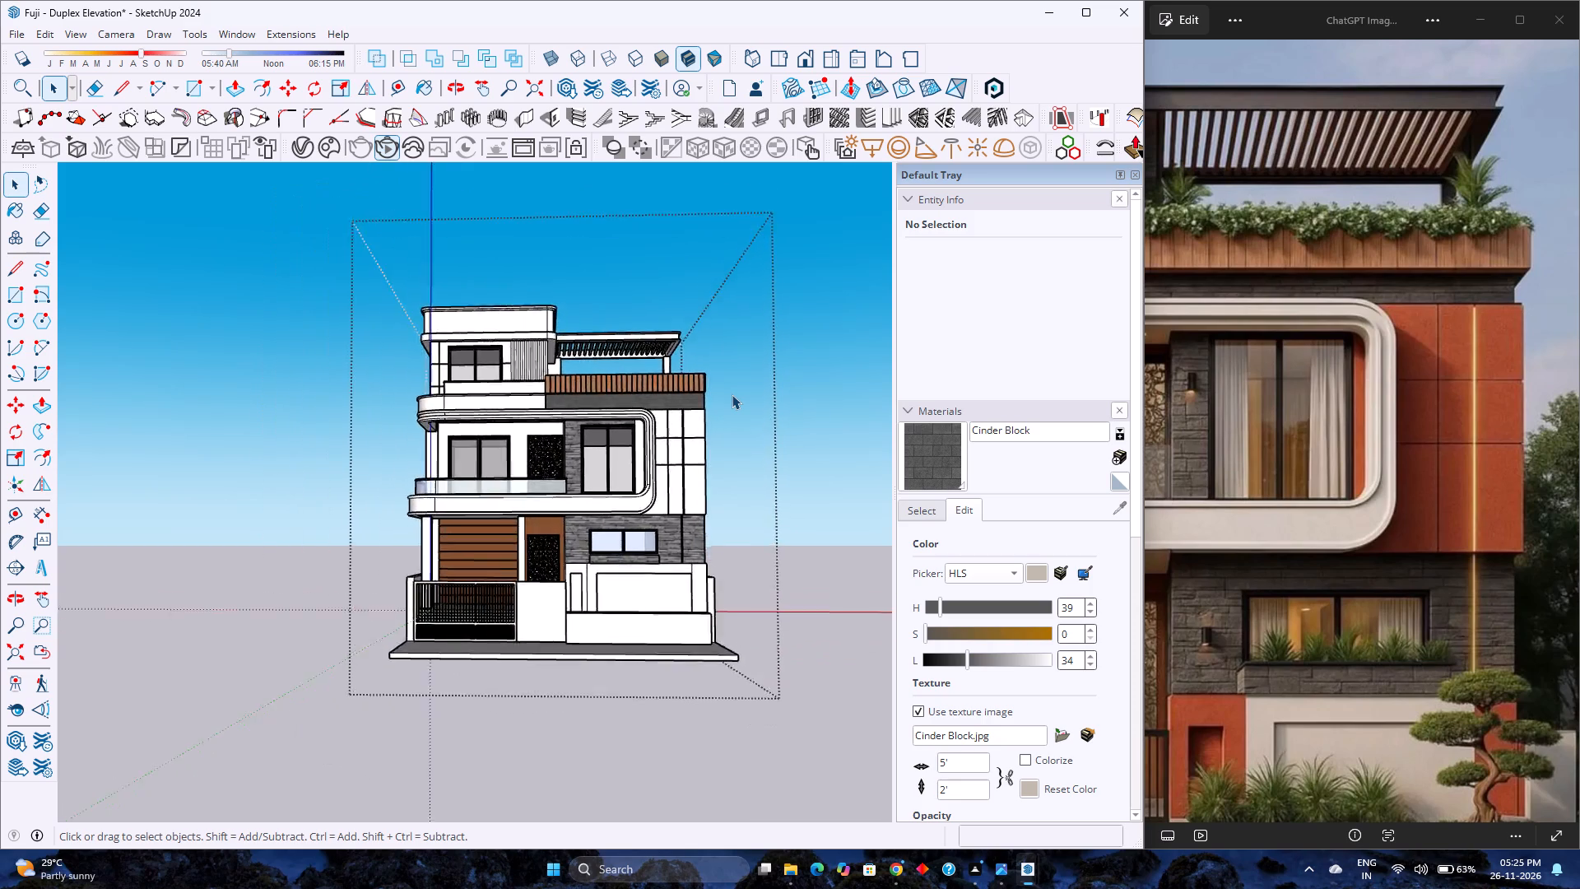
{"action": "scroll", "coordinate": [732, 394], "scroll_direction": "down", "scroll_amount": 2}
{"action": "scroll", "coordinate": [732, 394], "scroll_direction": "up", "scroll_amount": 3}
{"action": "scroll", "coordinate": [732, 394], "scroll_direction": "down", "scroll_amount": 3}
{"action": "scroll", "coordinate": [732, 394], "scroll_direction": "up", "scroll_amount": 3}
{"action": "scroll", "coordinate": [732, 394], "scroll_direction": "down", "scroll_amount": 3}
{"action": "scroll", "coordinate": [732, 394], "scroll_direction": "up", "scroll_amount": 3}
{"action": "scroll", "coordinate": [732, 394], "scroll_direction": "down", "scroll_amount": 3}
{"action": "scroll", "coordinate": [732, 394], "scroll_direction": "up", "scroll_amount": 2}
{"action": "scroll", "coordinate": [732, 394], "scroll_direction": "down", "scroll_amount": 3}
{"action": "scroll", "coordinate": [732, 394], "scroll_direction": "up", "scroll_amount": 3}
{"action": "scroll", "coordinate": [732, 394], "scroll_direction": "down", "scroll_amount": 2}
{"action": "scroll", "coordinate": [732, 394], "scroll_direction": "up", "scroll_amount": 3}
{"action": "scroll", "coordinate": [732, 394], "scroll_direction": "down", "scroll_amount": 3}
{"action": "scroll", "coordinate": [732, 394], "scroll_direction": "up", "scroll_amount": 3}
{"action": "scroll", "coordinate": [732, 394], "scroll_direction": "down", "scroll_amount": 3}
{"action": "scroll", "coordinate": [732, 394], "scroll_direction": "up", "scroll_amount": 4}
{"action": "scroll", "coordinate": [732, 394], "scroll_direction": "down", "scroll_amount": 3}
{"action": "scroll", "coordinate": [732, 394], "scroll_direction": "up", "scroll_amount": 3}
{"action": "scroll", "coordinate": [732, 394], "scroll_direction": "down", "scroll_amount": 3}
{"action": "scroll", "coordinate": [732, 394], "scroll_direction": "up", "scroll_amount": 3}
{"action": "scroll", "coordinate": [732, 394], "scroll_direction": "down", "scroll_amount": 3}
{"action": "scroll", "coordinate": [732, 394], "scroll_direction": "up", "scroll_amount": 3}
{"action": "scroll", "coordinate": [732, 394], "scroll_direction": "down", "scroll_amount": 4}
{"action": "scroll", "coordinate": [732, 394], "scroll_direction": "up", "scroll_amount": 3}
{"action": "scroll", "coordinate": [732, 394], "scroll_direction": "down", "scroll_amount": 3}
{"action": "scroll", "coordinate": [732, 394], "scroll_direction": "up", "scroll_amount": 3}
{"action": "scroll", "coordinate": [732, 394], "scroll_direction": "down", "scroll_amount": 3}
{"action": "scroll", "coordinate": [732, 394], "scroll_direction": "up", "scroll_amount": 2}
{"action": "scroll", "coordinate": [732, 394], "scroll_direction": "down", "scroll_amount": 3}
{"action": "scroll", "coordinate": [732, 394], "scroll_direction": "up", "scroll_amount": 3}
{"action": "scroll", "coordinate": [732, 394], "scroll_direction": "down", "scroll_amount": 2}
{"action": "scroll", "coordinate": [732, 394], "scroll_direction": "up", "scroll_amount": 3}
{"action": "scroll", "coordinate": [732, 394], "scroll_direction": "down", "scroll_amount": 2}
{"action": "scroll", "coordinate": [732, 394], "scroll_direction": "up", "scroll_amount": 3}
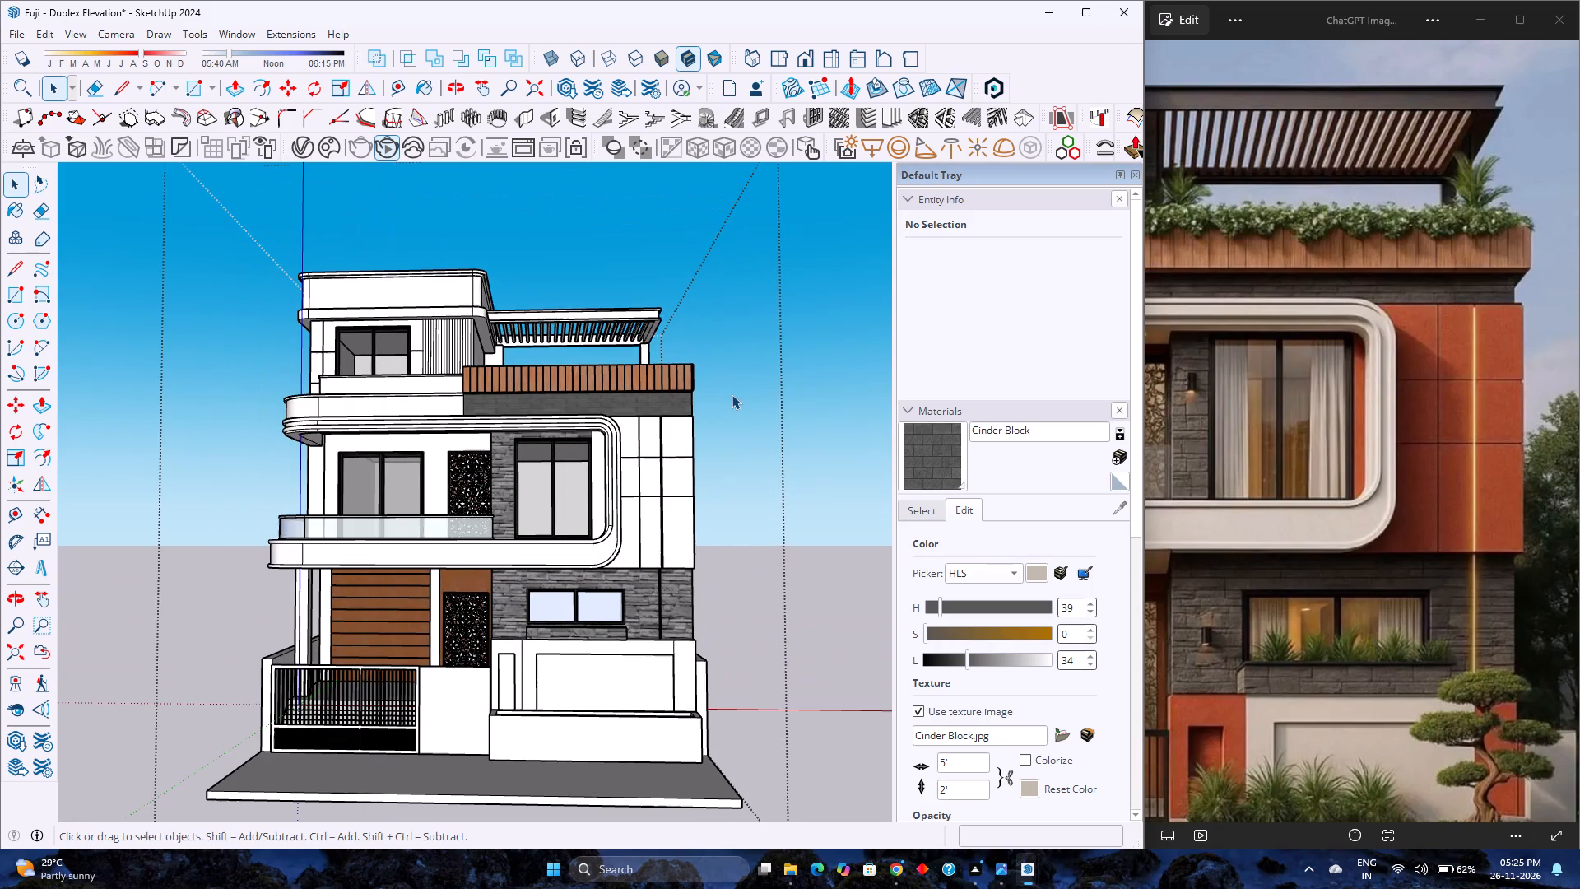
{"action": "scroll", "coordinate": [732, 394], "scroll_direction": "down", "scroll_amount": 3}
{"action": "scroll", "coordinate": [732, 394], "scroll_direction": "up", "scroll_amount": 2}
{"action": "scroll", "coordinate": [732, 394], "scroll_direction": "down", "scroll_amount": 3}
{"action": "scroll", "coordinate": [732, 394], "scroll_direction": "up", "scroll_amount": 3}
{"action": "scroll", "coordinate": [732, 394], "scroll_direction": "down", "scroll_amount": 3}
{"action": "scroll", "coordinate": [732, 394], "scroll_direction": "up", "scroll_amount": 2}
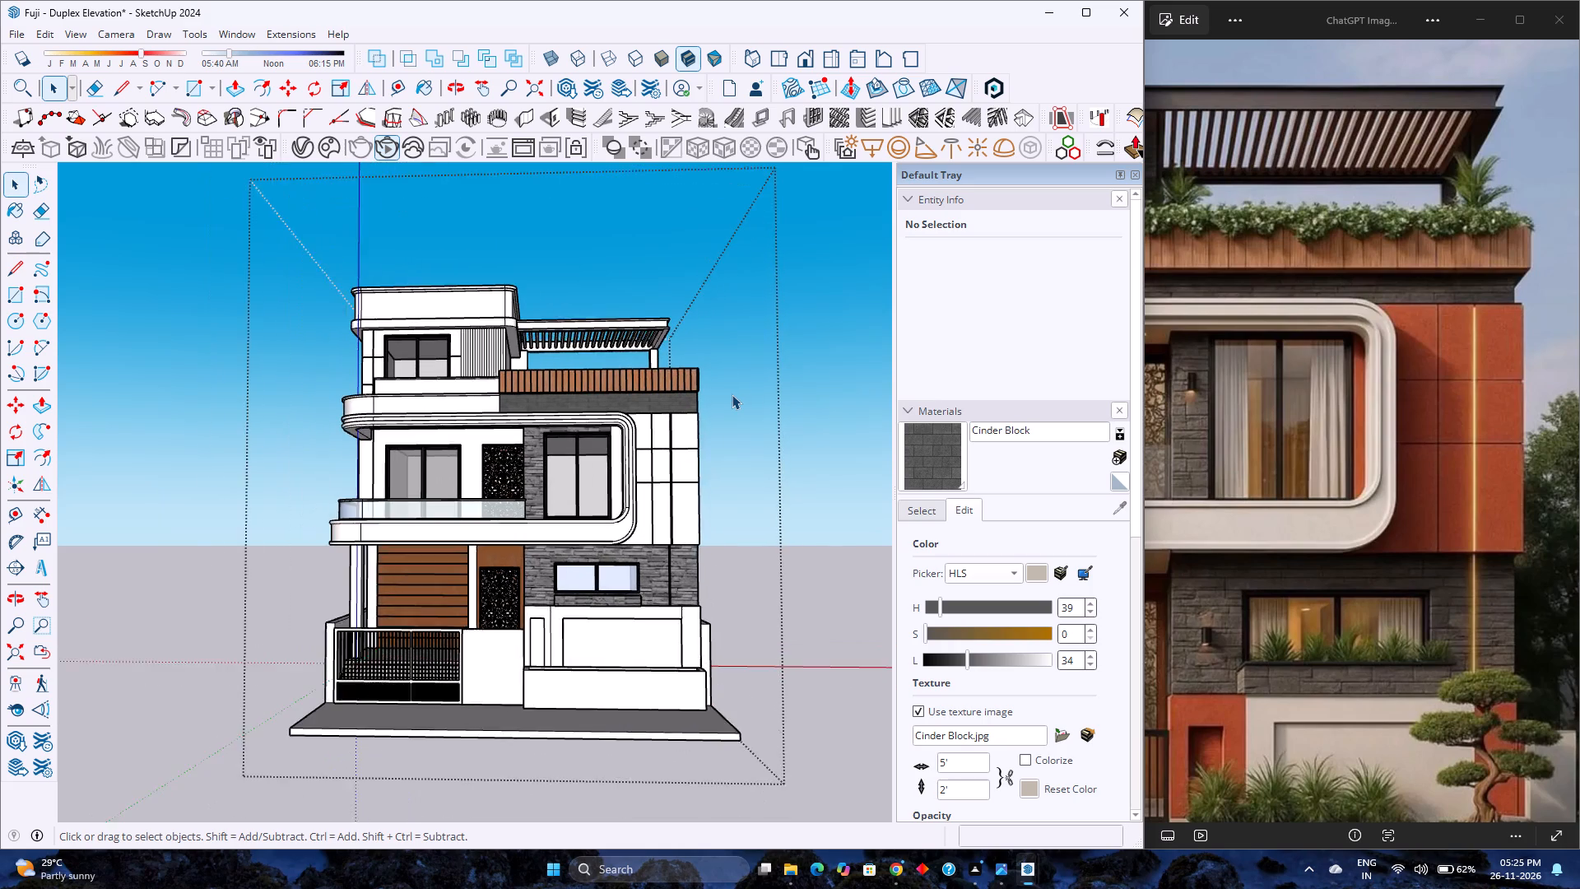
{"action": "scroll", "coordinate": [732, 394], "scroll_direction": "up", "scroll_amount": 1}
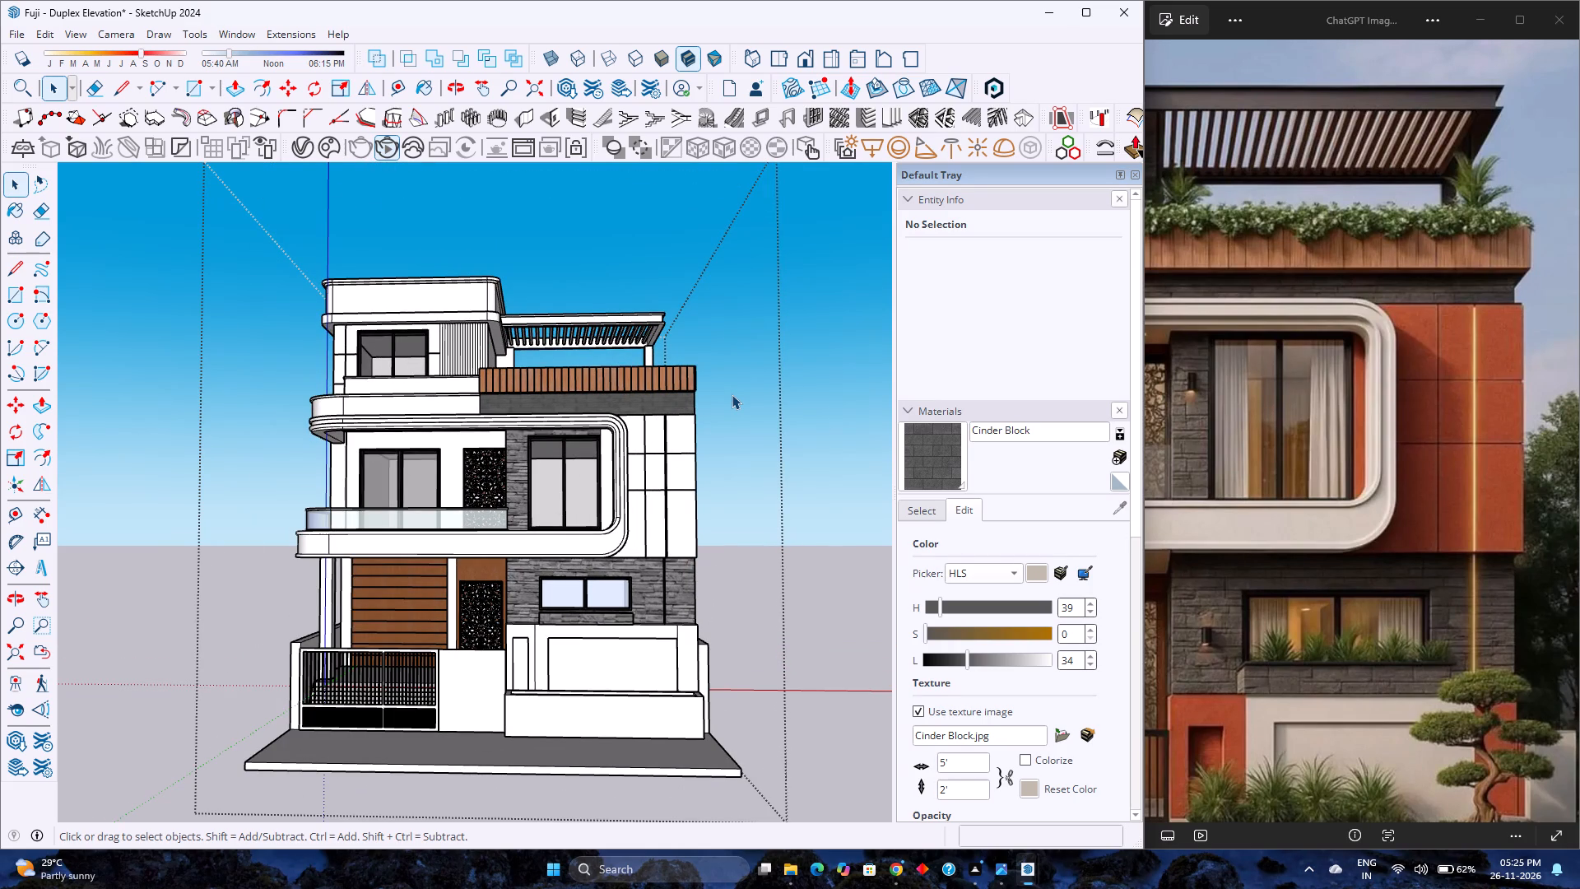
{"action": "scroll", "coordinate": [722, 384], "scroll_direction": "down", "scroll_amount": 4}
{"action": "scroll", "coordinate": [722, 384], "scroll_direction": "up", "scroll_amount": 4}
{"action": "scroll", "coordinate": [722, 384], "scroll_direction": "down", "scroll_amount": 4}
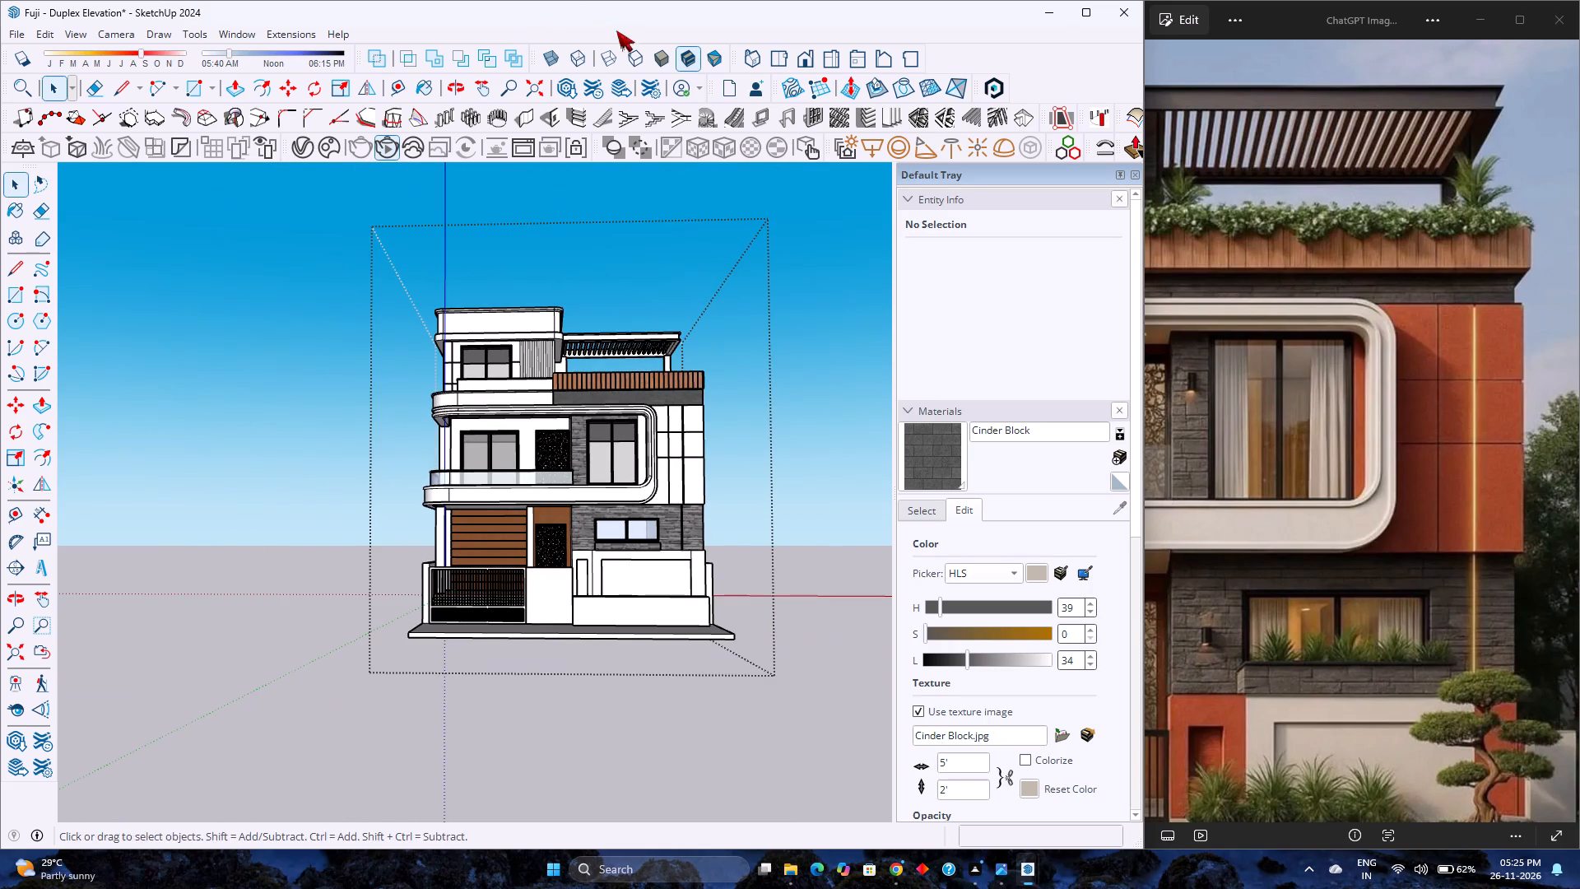
Show the whole duplex in the standard front view, fitted to the model extents, and save the model.
{"action": "left_click", "coordinate": [805, 49]}
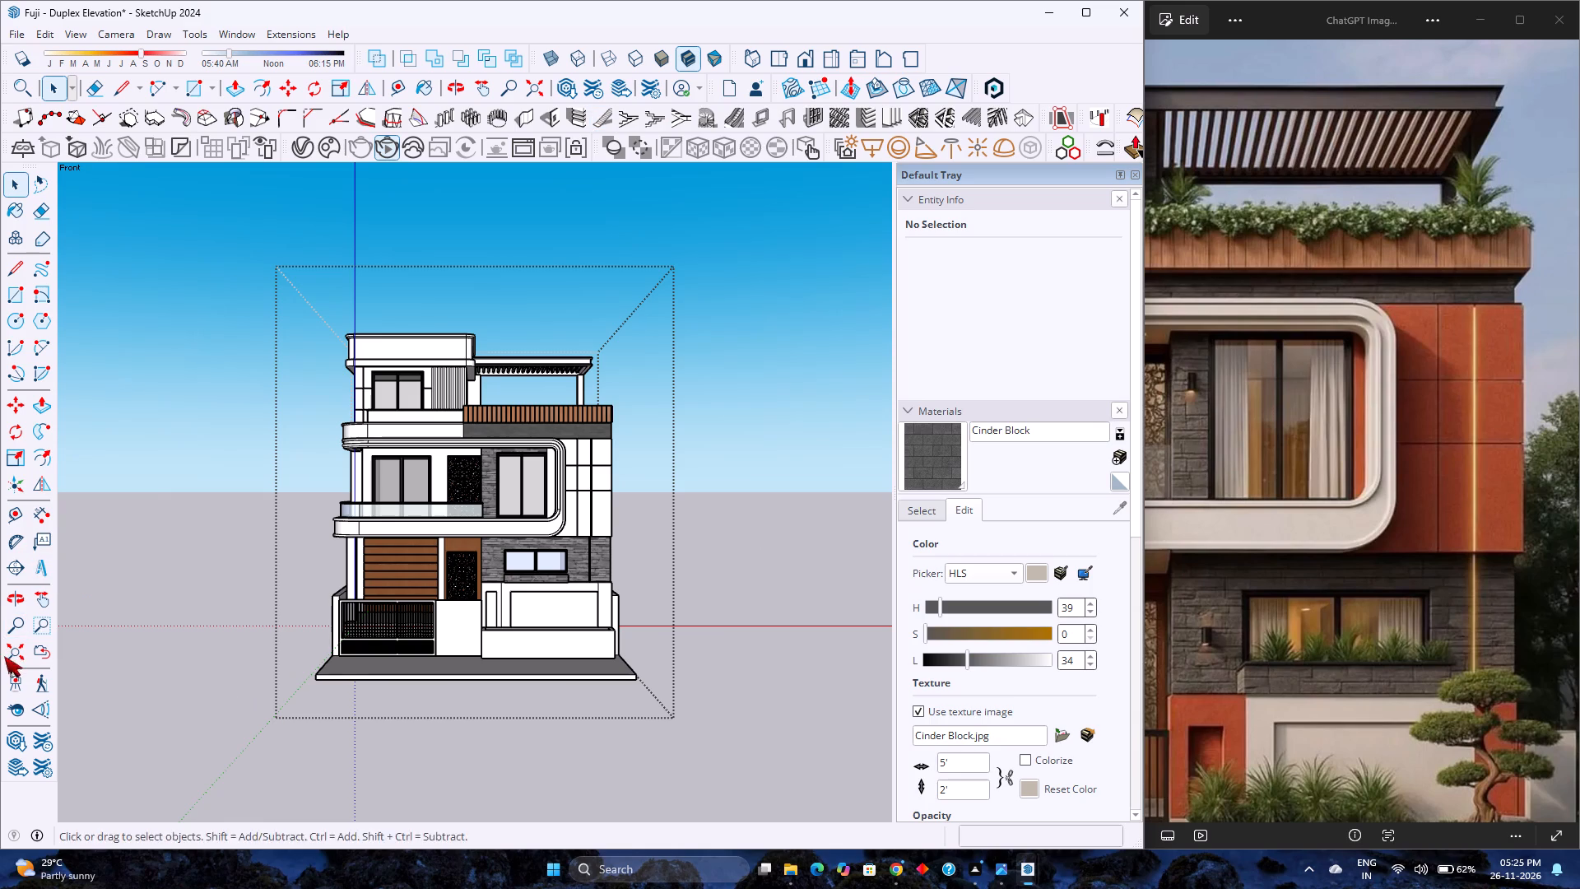
{"action": "left_click", "coordinate": [2, 652]}
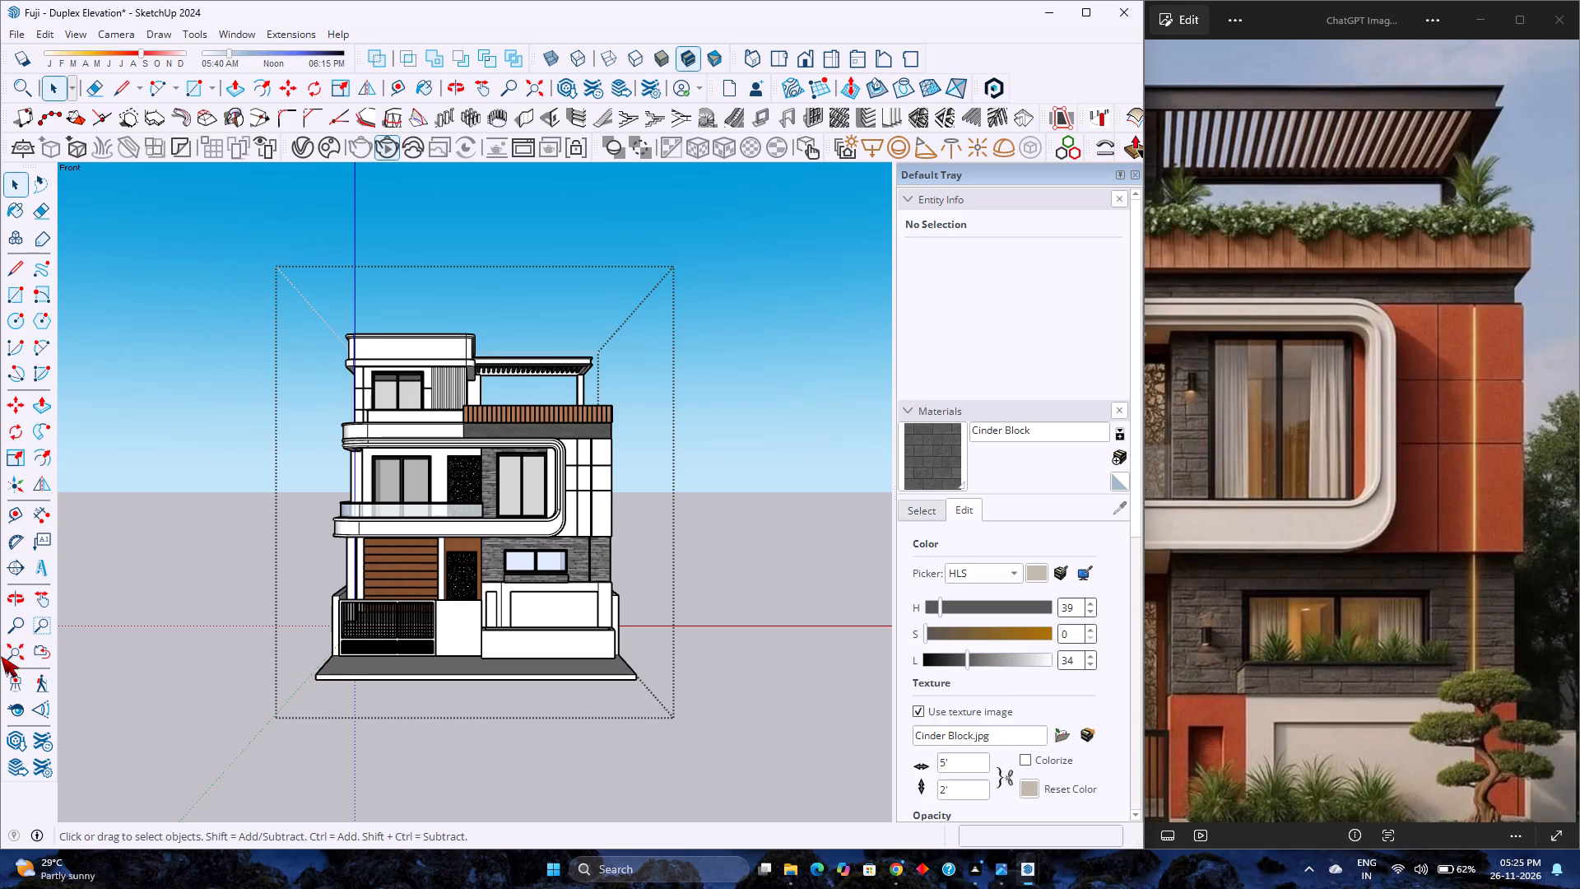
{"action": "left_click", "coordinate": [12, 656]}
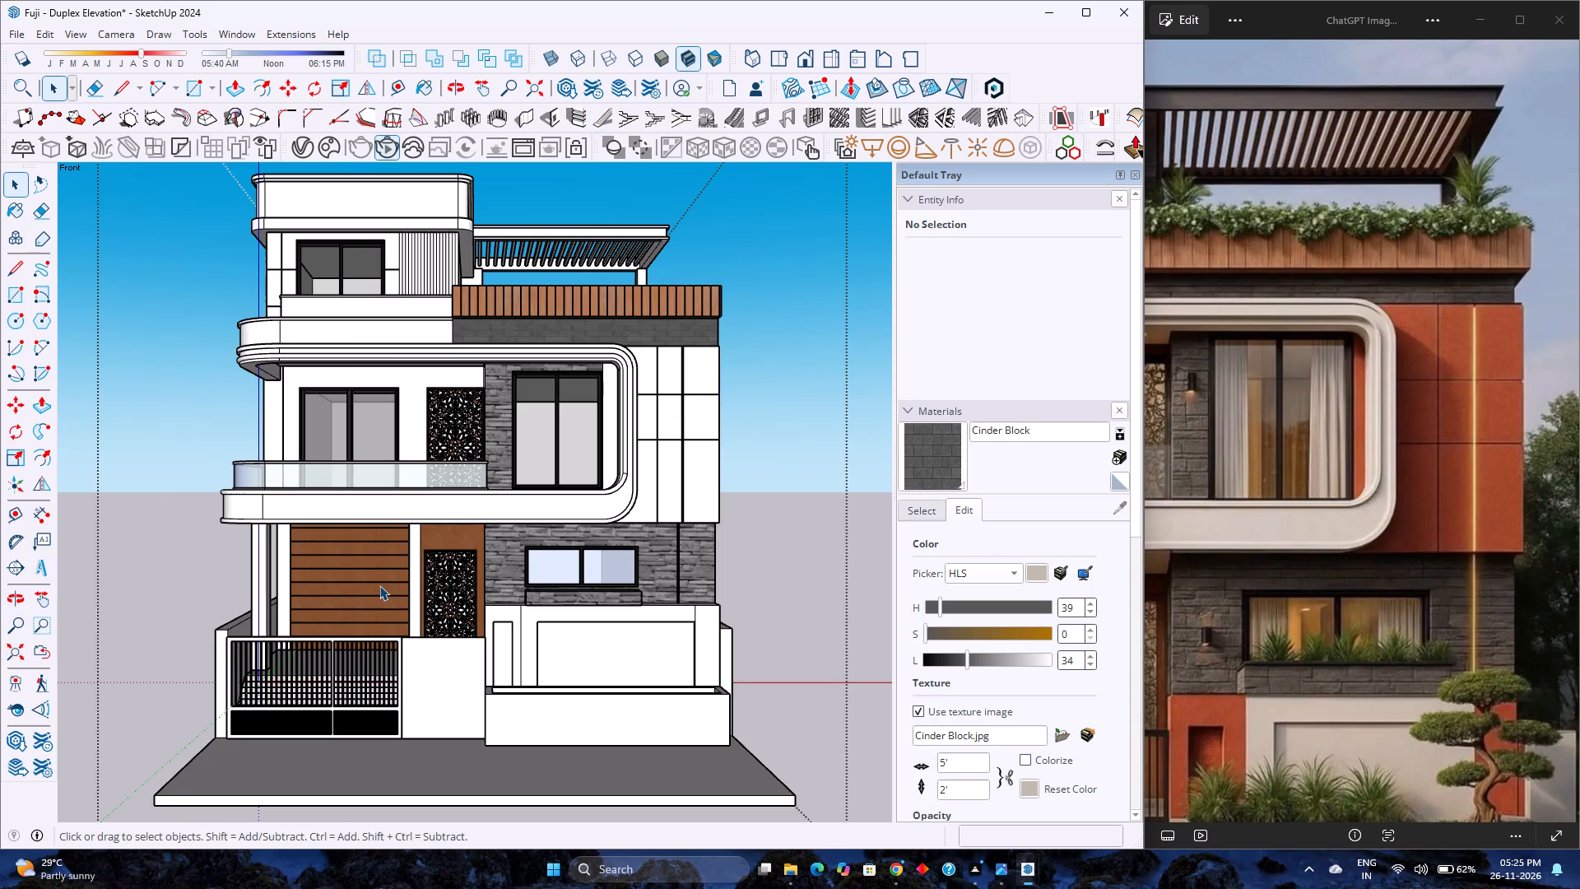
{"action": "key", "text": "ctrl+s"}
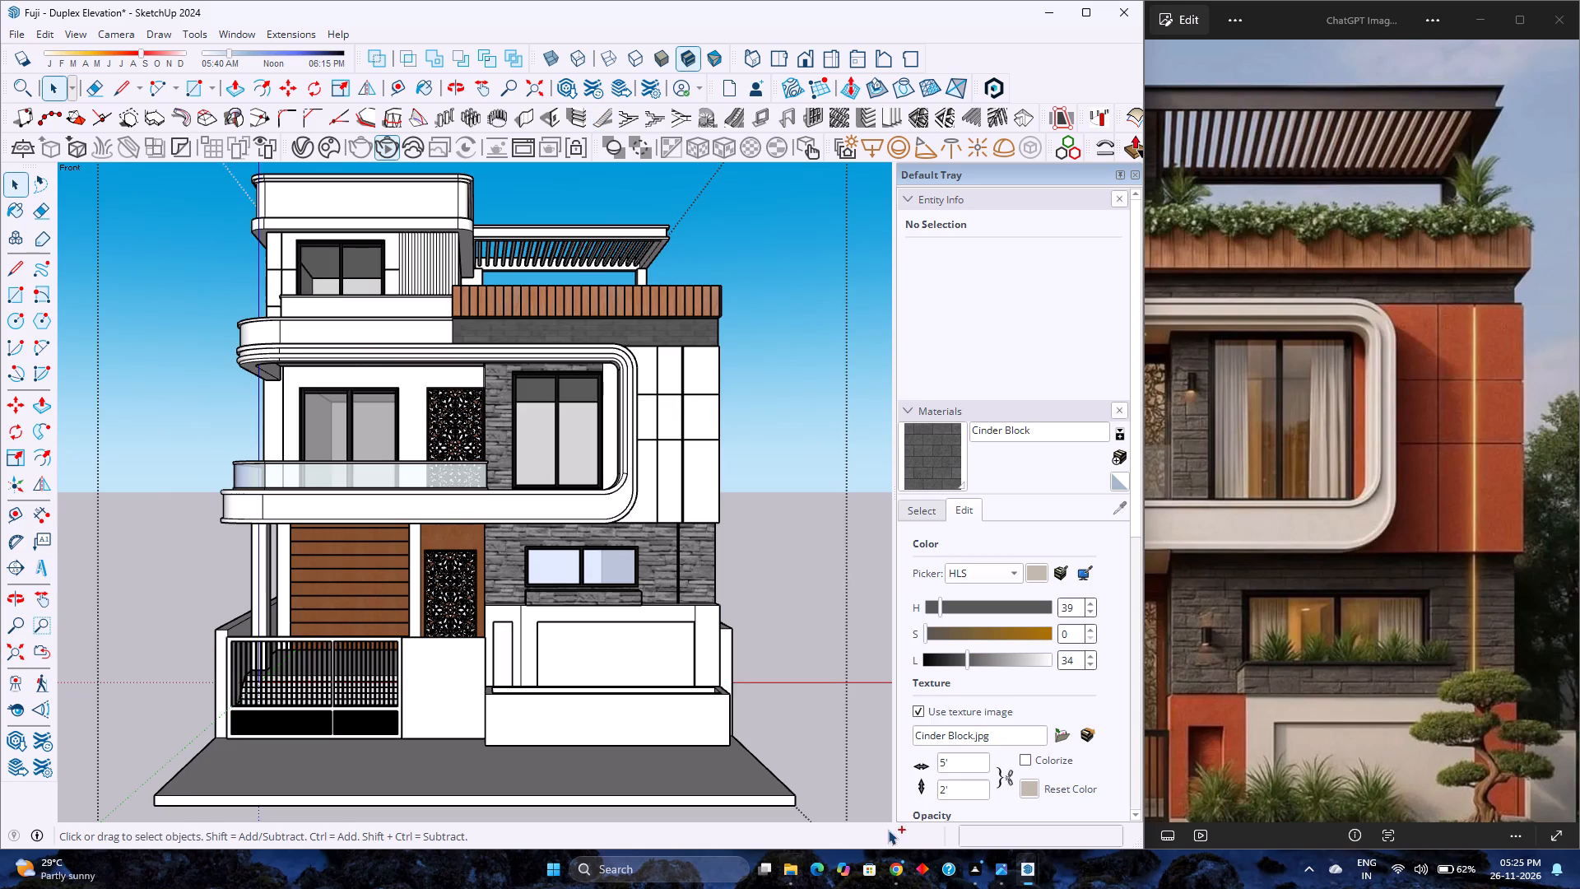
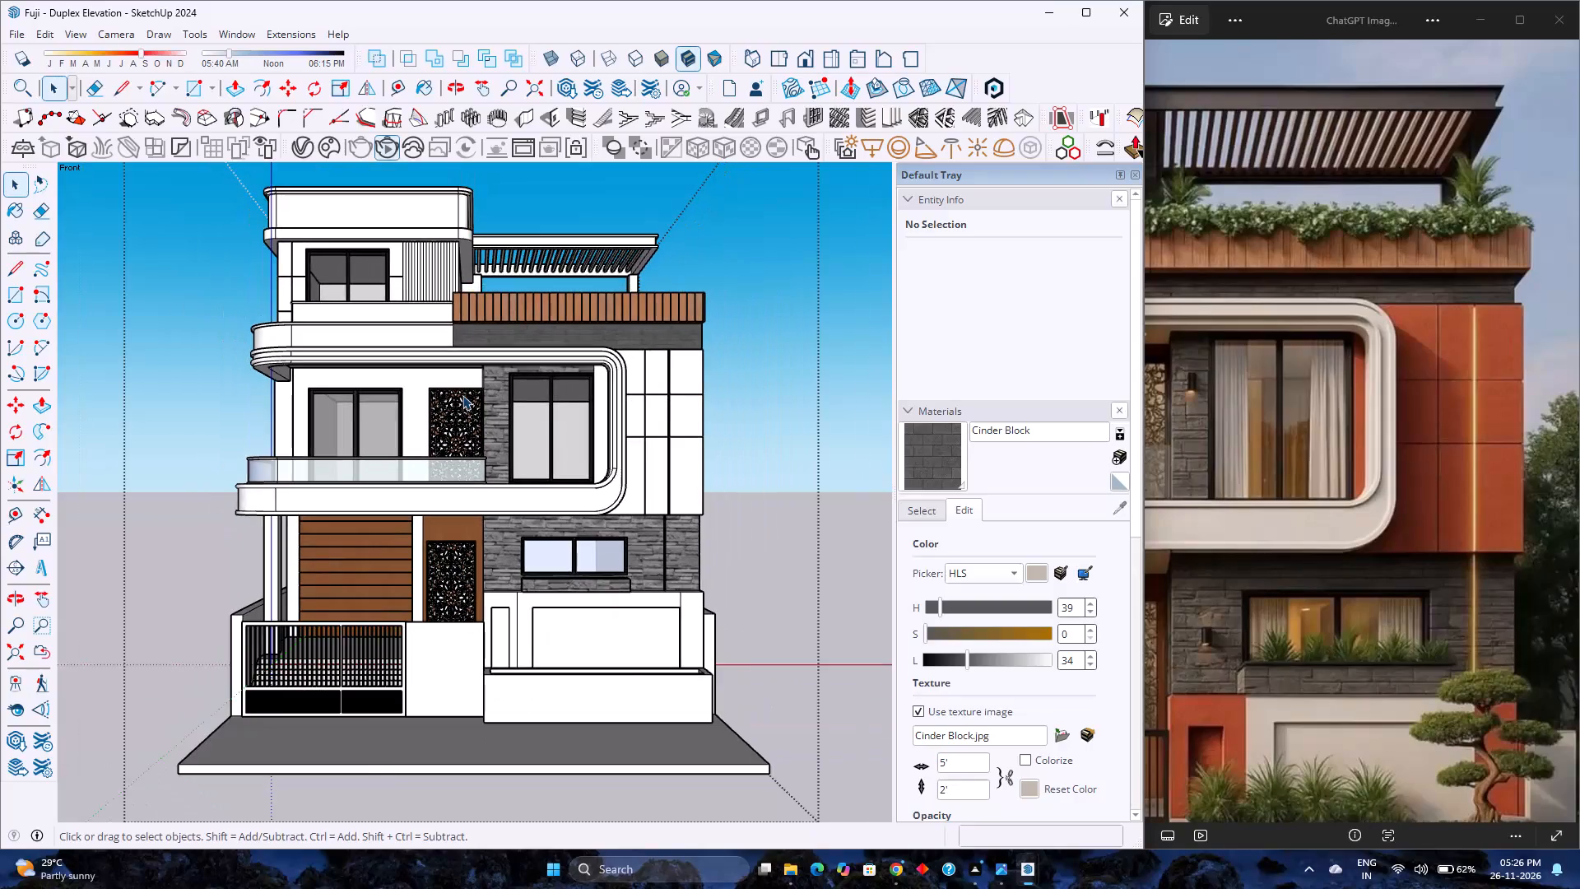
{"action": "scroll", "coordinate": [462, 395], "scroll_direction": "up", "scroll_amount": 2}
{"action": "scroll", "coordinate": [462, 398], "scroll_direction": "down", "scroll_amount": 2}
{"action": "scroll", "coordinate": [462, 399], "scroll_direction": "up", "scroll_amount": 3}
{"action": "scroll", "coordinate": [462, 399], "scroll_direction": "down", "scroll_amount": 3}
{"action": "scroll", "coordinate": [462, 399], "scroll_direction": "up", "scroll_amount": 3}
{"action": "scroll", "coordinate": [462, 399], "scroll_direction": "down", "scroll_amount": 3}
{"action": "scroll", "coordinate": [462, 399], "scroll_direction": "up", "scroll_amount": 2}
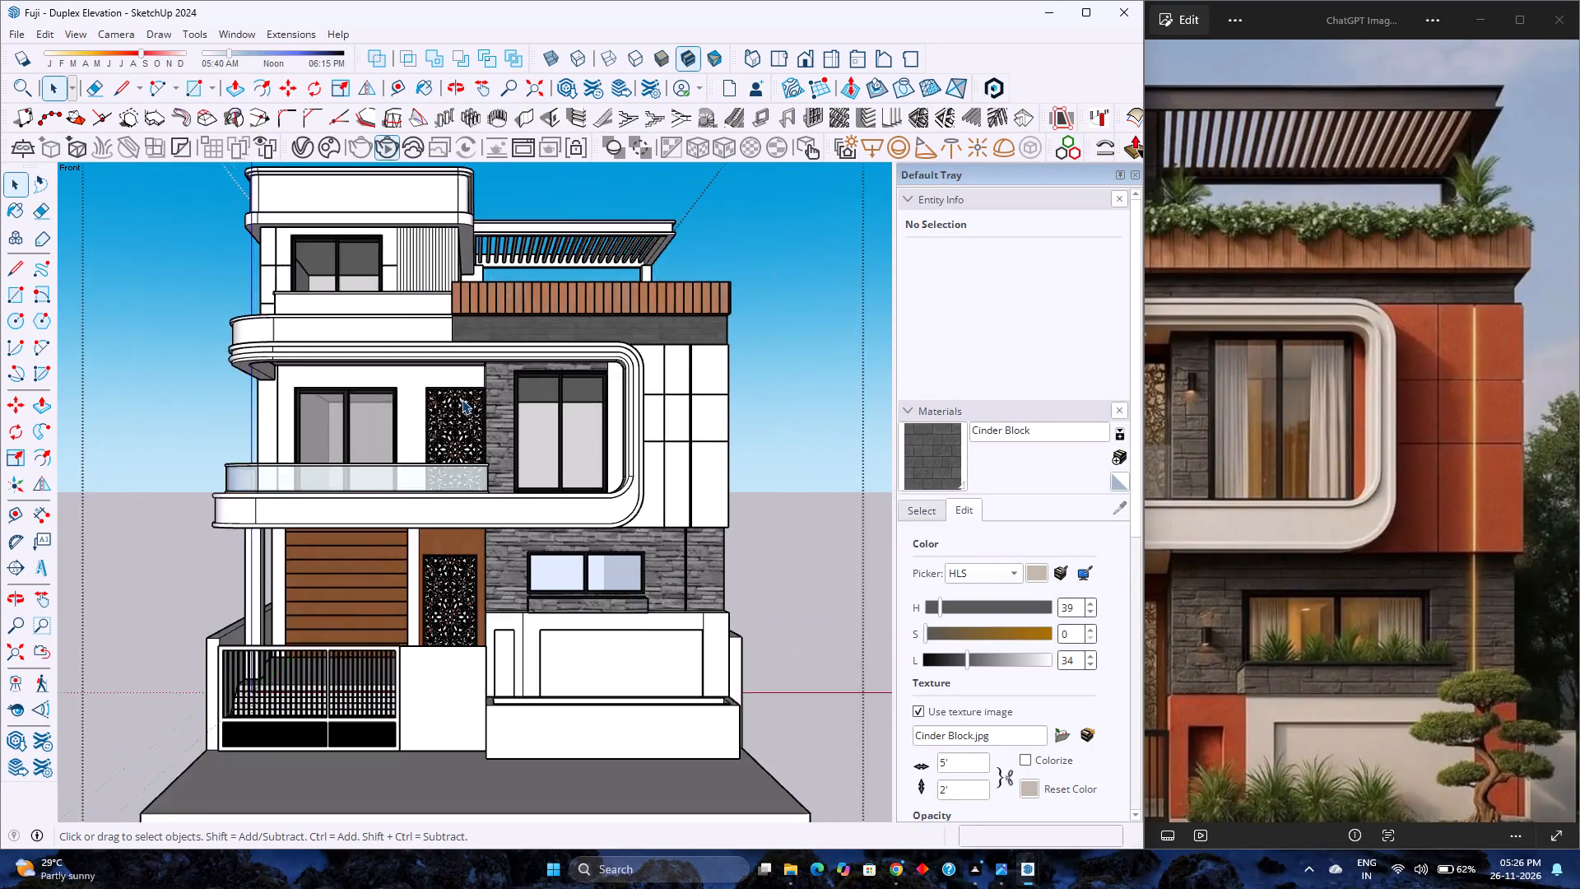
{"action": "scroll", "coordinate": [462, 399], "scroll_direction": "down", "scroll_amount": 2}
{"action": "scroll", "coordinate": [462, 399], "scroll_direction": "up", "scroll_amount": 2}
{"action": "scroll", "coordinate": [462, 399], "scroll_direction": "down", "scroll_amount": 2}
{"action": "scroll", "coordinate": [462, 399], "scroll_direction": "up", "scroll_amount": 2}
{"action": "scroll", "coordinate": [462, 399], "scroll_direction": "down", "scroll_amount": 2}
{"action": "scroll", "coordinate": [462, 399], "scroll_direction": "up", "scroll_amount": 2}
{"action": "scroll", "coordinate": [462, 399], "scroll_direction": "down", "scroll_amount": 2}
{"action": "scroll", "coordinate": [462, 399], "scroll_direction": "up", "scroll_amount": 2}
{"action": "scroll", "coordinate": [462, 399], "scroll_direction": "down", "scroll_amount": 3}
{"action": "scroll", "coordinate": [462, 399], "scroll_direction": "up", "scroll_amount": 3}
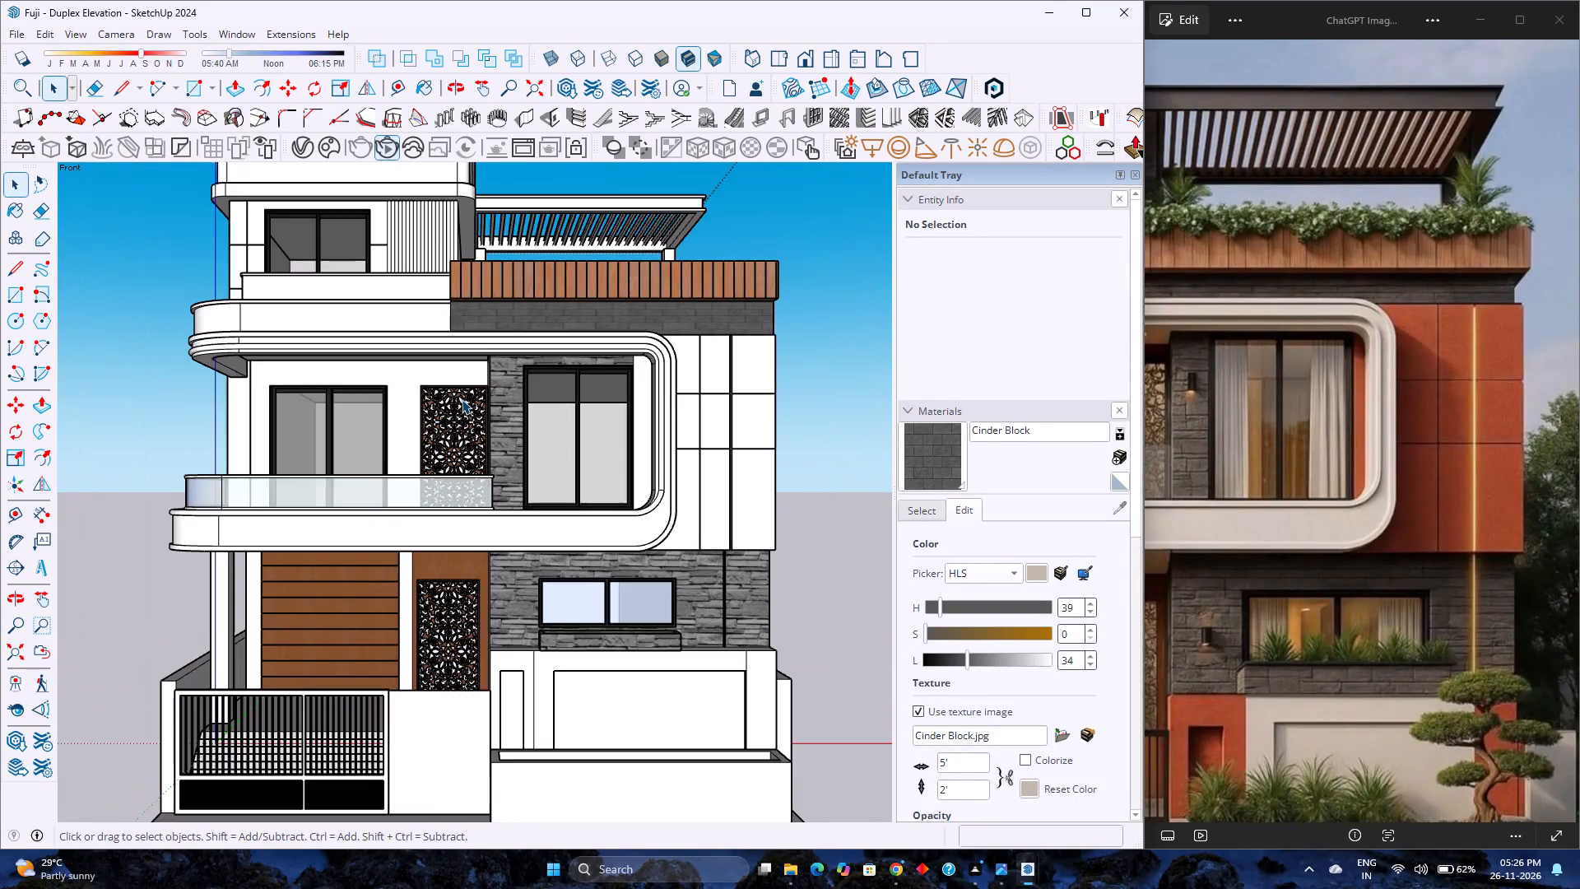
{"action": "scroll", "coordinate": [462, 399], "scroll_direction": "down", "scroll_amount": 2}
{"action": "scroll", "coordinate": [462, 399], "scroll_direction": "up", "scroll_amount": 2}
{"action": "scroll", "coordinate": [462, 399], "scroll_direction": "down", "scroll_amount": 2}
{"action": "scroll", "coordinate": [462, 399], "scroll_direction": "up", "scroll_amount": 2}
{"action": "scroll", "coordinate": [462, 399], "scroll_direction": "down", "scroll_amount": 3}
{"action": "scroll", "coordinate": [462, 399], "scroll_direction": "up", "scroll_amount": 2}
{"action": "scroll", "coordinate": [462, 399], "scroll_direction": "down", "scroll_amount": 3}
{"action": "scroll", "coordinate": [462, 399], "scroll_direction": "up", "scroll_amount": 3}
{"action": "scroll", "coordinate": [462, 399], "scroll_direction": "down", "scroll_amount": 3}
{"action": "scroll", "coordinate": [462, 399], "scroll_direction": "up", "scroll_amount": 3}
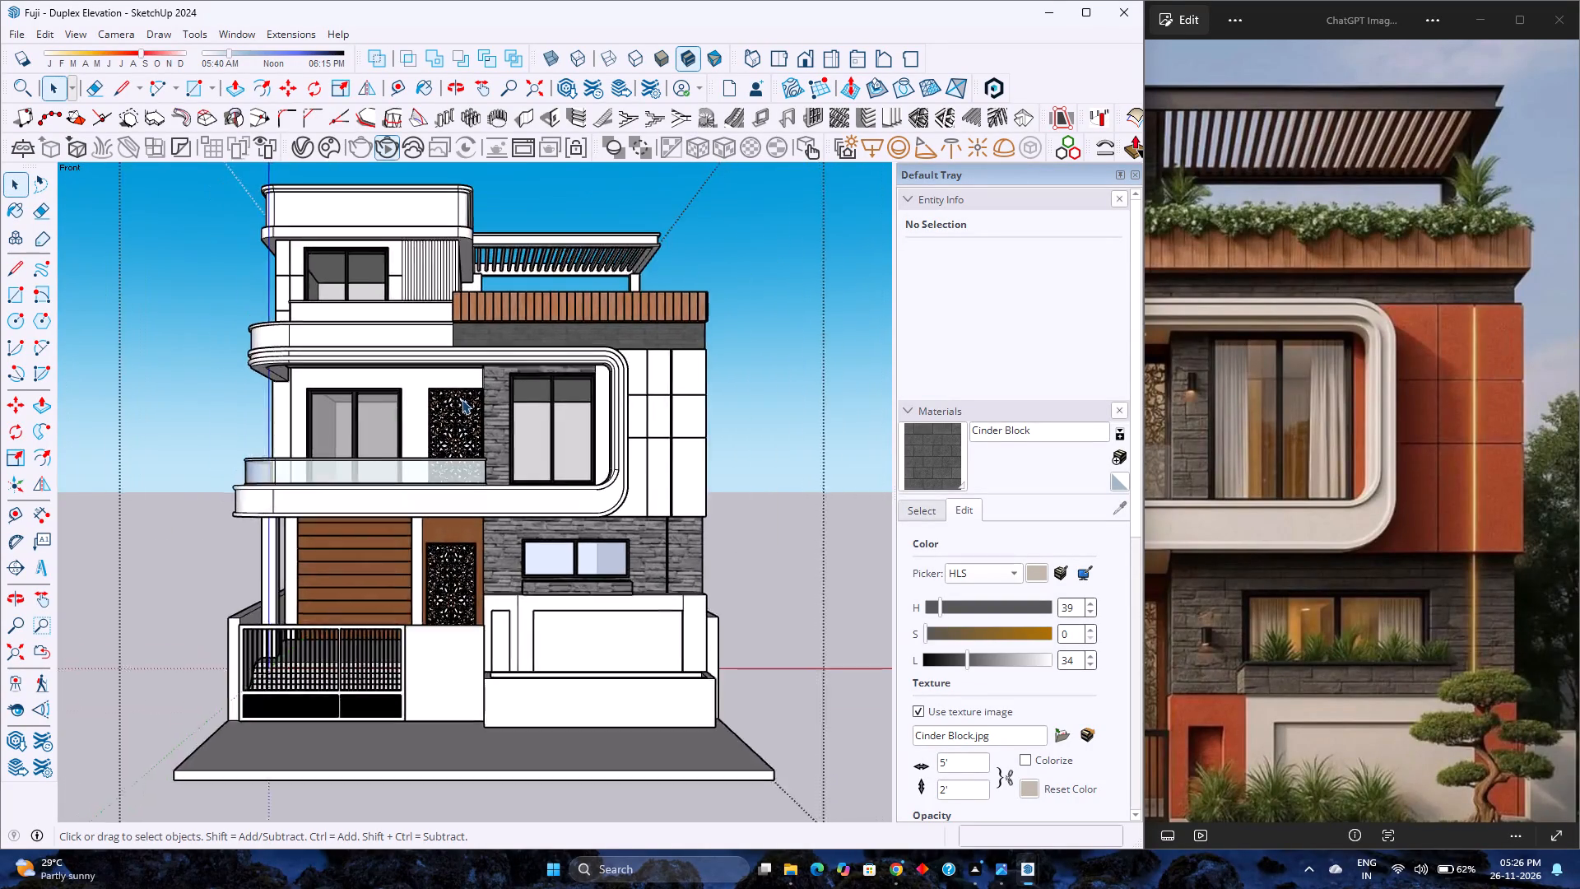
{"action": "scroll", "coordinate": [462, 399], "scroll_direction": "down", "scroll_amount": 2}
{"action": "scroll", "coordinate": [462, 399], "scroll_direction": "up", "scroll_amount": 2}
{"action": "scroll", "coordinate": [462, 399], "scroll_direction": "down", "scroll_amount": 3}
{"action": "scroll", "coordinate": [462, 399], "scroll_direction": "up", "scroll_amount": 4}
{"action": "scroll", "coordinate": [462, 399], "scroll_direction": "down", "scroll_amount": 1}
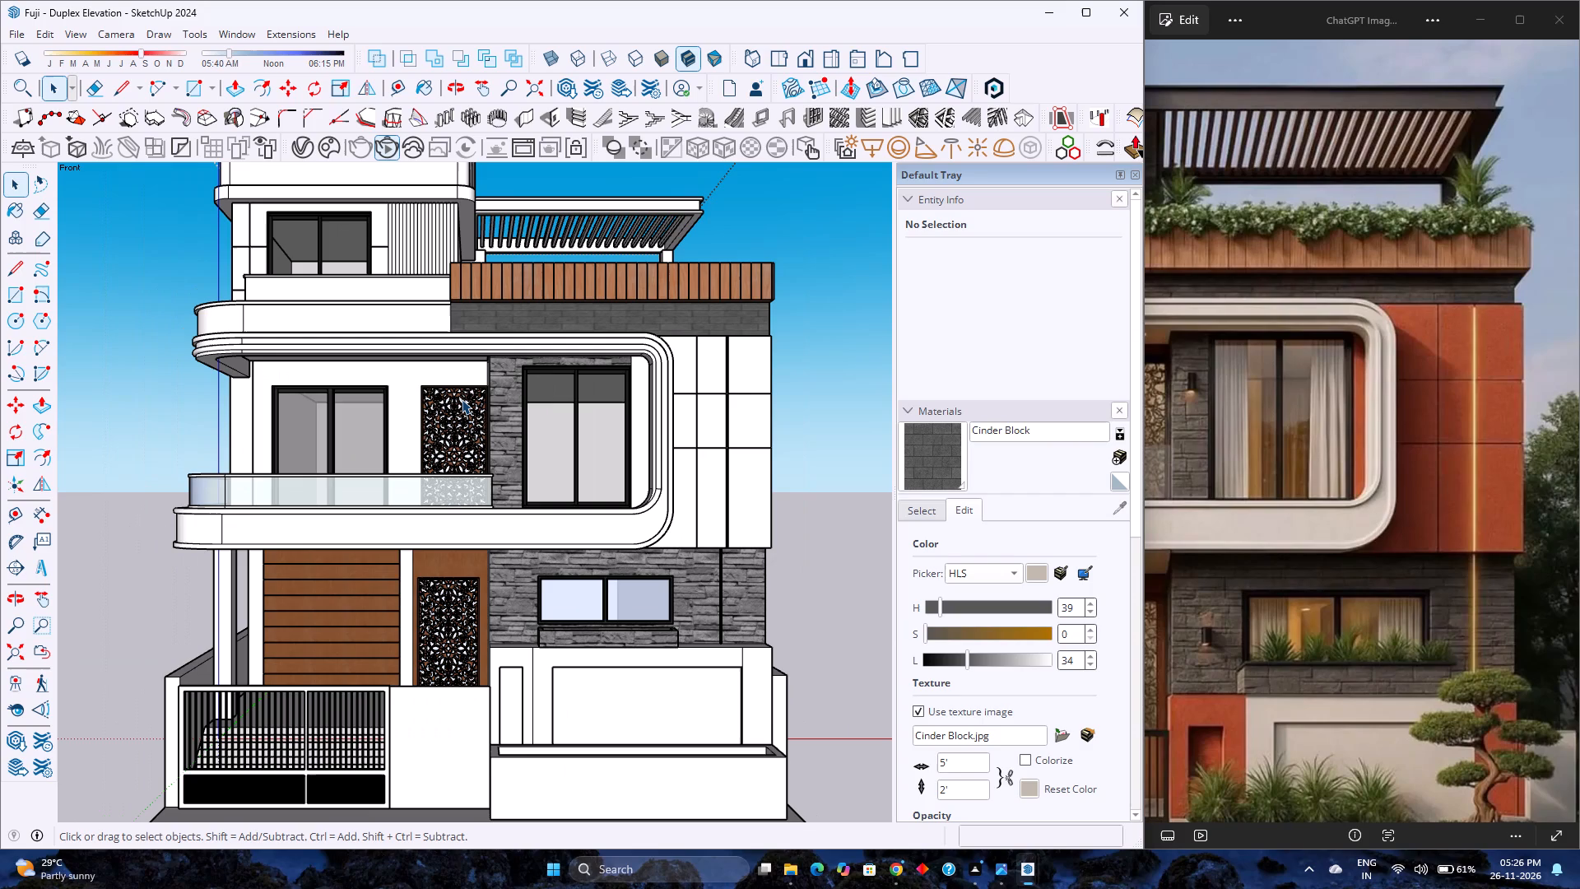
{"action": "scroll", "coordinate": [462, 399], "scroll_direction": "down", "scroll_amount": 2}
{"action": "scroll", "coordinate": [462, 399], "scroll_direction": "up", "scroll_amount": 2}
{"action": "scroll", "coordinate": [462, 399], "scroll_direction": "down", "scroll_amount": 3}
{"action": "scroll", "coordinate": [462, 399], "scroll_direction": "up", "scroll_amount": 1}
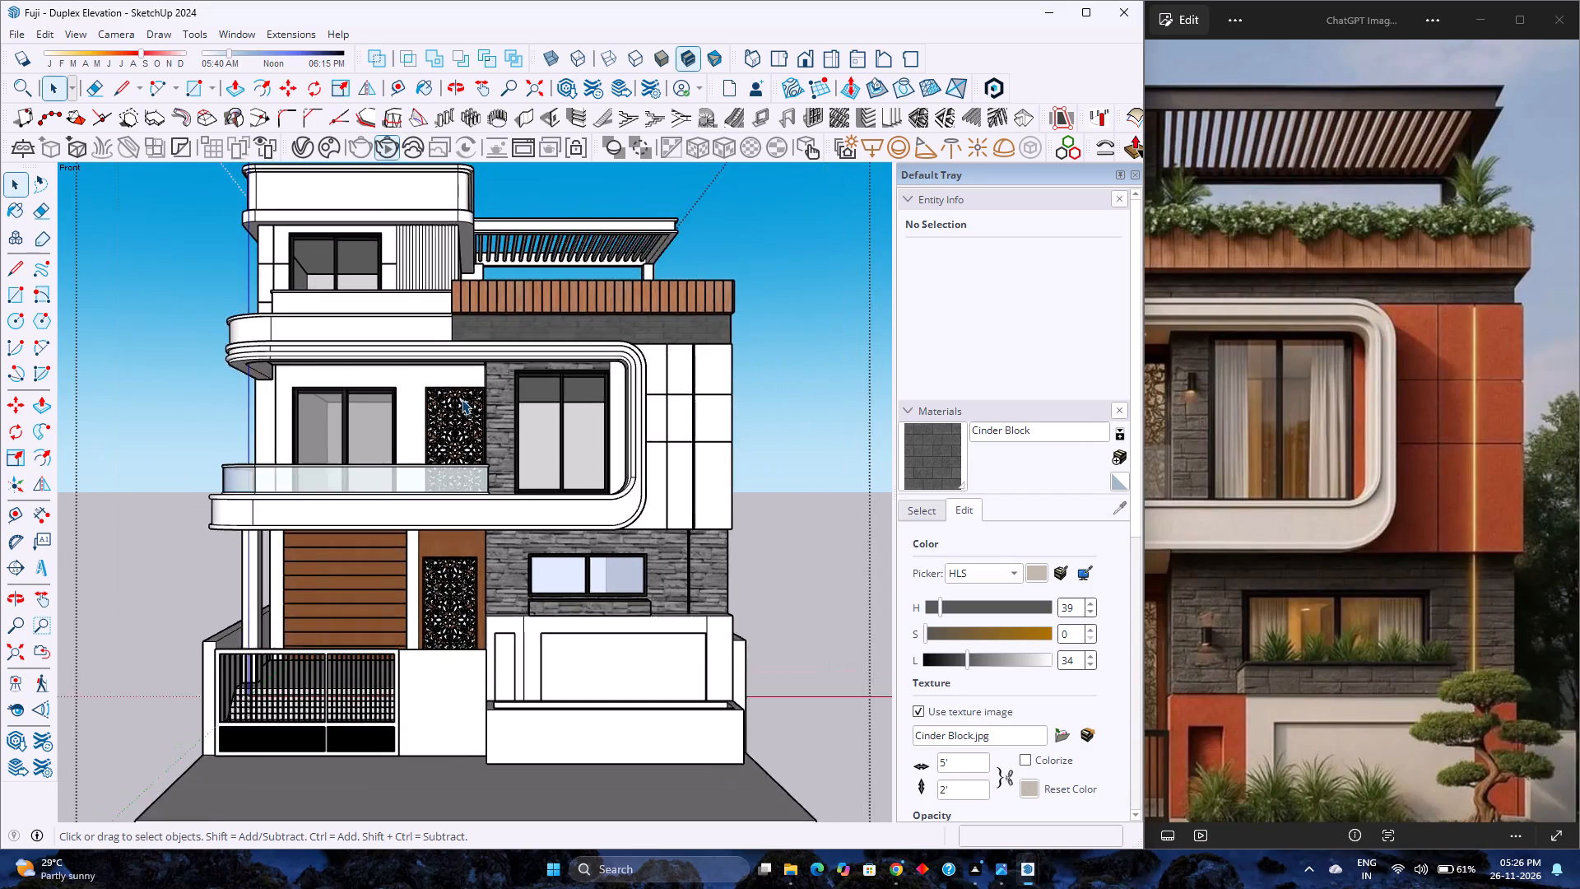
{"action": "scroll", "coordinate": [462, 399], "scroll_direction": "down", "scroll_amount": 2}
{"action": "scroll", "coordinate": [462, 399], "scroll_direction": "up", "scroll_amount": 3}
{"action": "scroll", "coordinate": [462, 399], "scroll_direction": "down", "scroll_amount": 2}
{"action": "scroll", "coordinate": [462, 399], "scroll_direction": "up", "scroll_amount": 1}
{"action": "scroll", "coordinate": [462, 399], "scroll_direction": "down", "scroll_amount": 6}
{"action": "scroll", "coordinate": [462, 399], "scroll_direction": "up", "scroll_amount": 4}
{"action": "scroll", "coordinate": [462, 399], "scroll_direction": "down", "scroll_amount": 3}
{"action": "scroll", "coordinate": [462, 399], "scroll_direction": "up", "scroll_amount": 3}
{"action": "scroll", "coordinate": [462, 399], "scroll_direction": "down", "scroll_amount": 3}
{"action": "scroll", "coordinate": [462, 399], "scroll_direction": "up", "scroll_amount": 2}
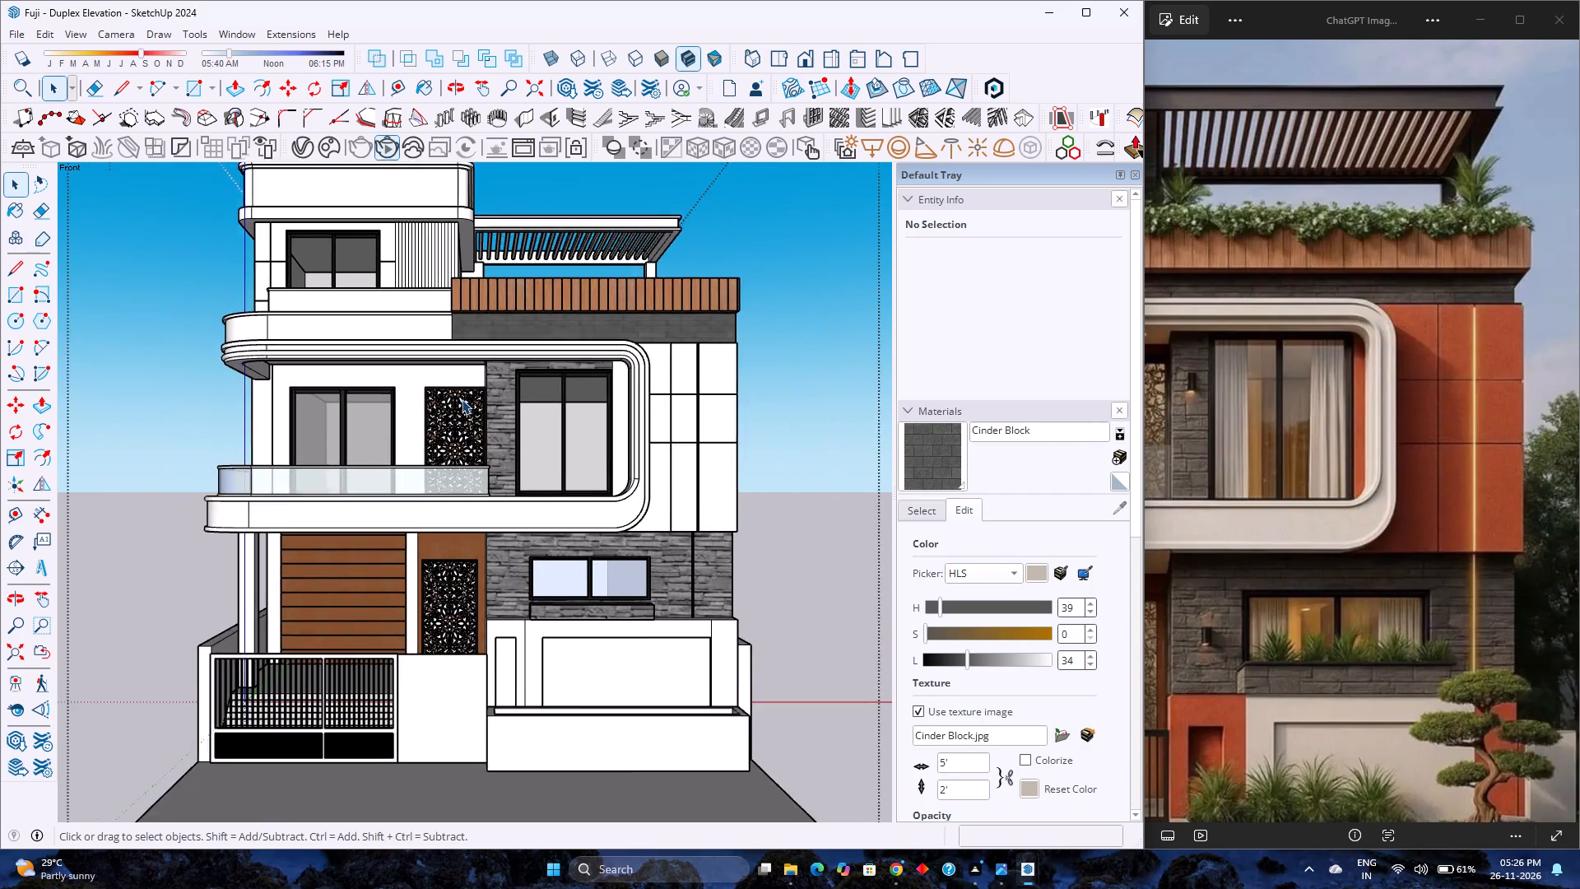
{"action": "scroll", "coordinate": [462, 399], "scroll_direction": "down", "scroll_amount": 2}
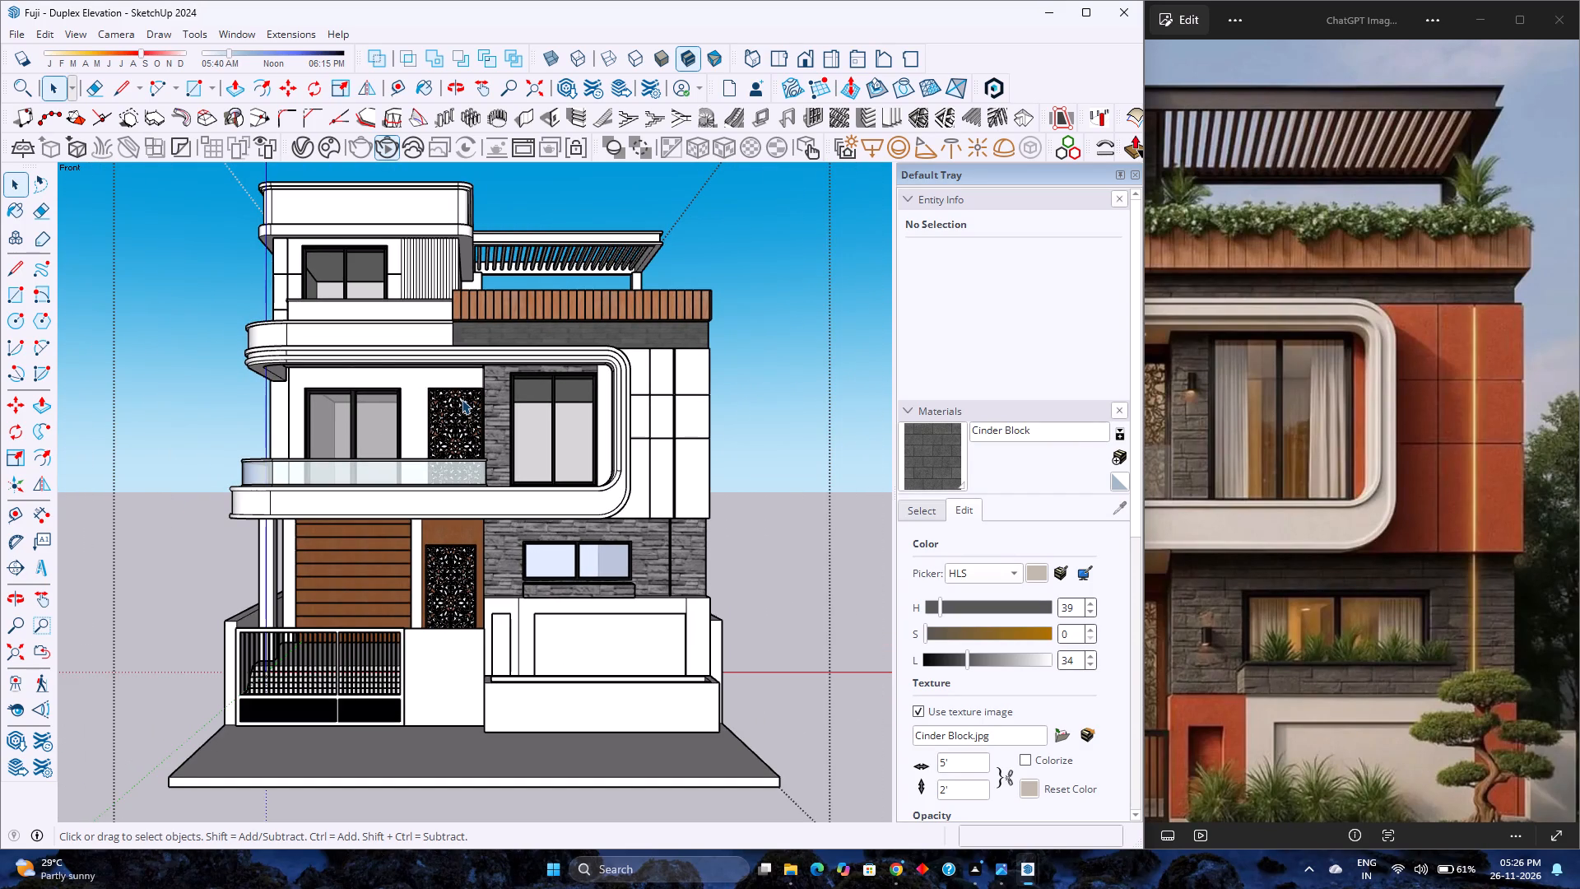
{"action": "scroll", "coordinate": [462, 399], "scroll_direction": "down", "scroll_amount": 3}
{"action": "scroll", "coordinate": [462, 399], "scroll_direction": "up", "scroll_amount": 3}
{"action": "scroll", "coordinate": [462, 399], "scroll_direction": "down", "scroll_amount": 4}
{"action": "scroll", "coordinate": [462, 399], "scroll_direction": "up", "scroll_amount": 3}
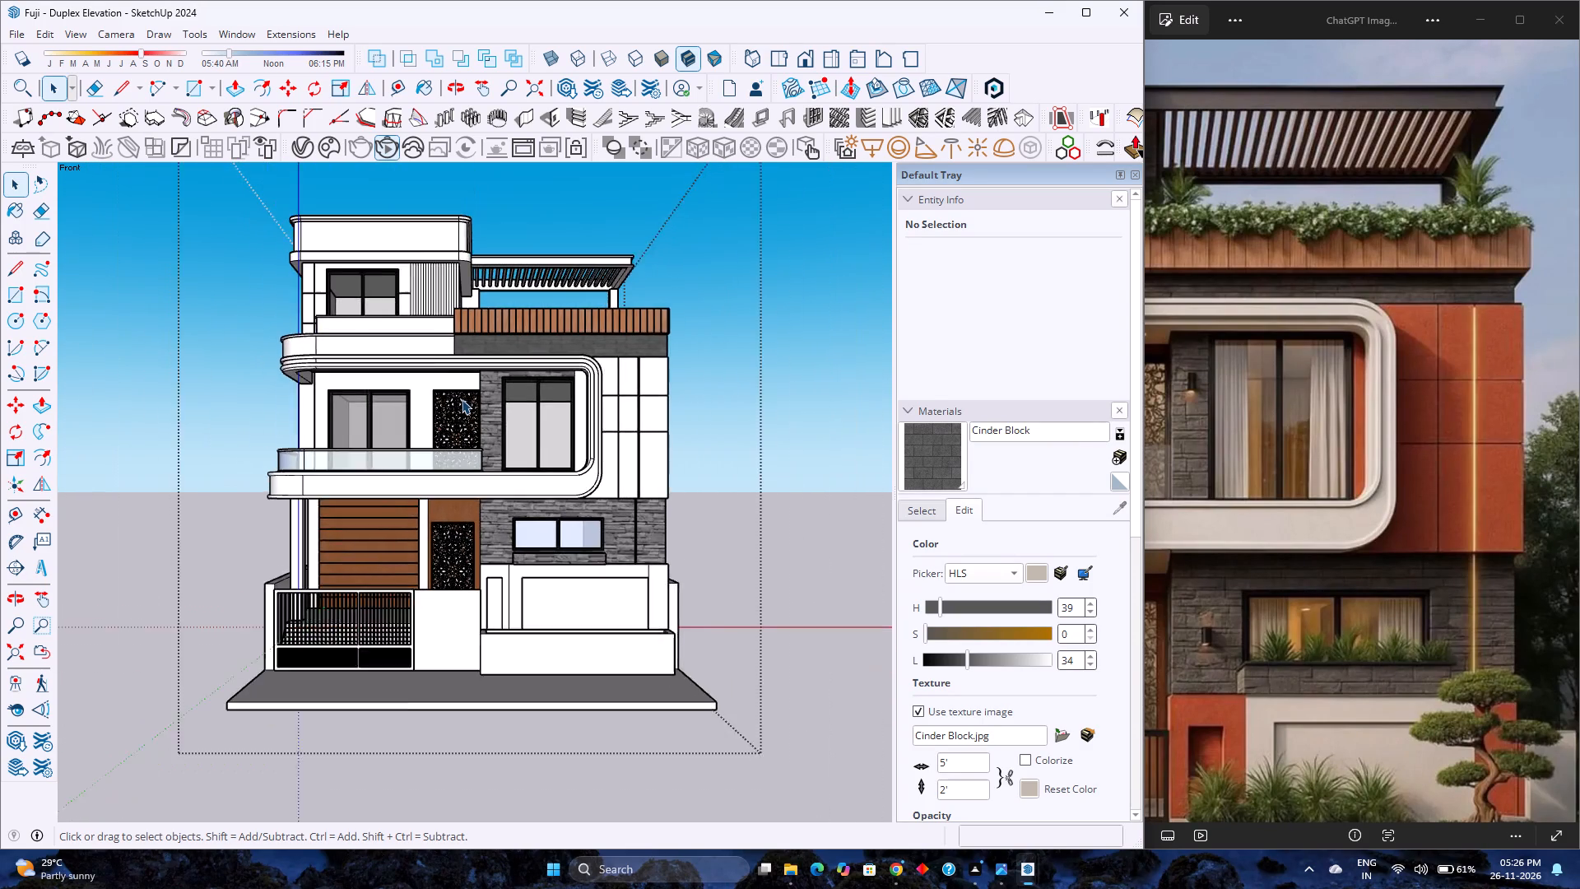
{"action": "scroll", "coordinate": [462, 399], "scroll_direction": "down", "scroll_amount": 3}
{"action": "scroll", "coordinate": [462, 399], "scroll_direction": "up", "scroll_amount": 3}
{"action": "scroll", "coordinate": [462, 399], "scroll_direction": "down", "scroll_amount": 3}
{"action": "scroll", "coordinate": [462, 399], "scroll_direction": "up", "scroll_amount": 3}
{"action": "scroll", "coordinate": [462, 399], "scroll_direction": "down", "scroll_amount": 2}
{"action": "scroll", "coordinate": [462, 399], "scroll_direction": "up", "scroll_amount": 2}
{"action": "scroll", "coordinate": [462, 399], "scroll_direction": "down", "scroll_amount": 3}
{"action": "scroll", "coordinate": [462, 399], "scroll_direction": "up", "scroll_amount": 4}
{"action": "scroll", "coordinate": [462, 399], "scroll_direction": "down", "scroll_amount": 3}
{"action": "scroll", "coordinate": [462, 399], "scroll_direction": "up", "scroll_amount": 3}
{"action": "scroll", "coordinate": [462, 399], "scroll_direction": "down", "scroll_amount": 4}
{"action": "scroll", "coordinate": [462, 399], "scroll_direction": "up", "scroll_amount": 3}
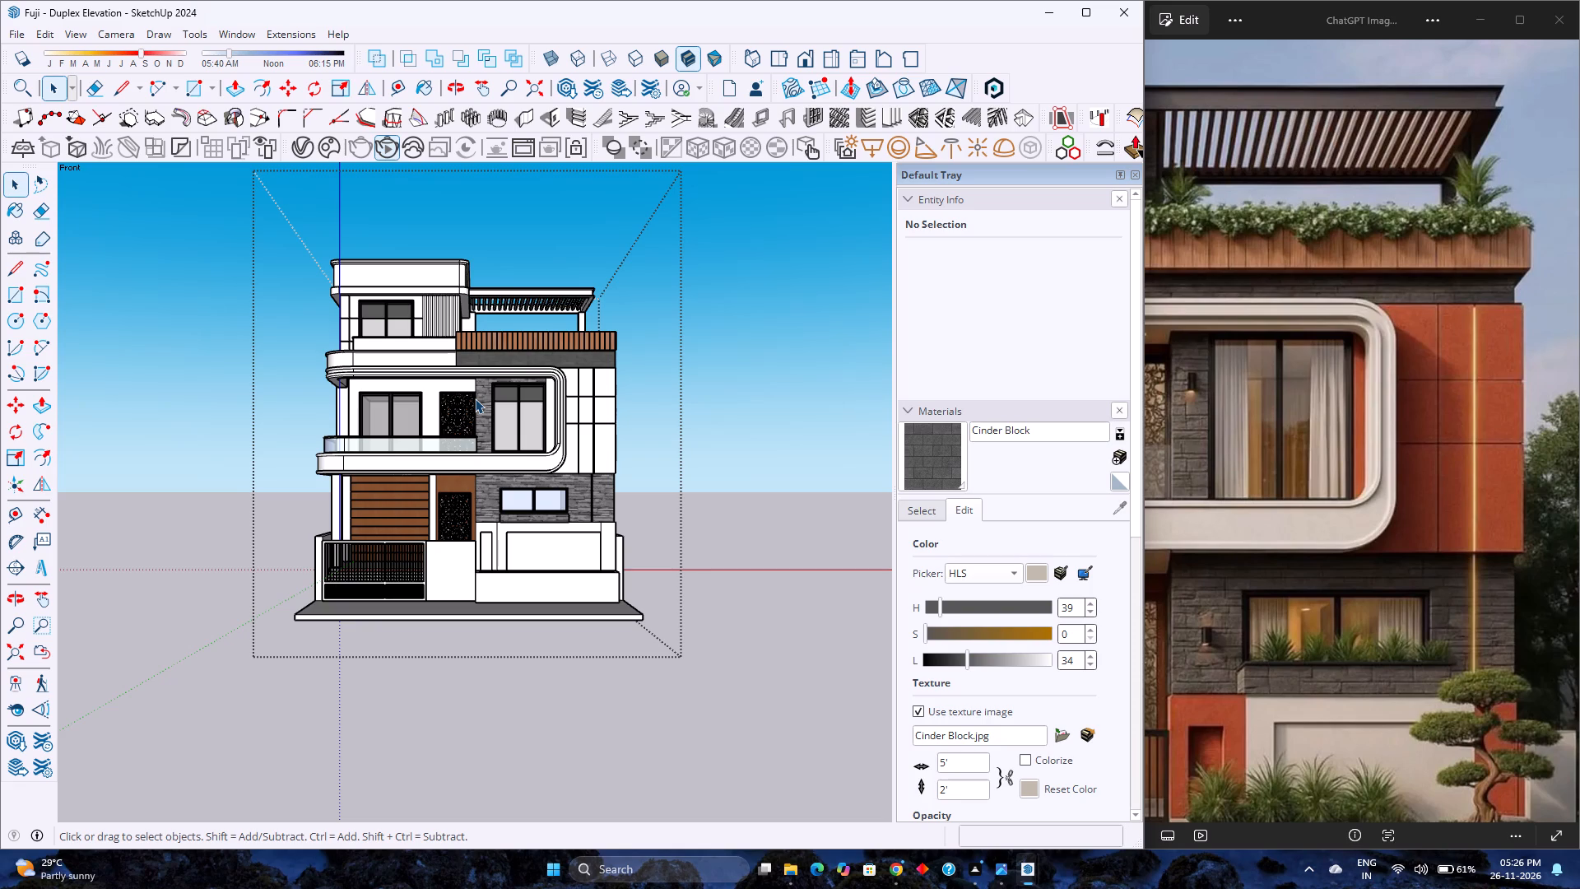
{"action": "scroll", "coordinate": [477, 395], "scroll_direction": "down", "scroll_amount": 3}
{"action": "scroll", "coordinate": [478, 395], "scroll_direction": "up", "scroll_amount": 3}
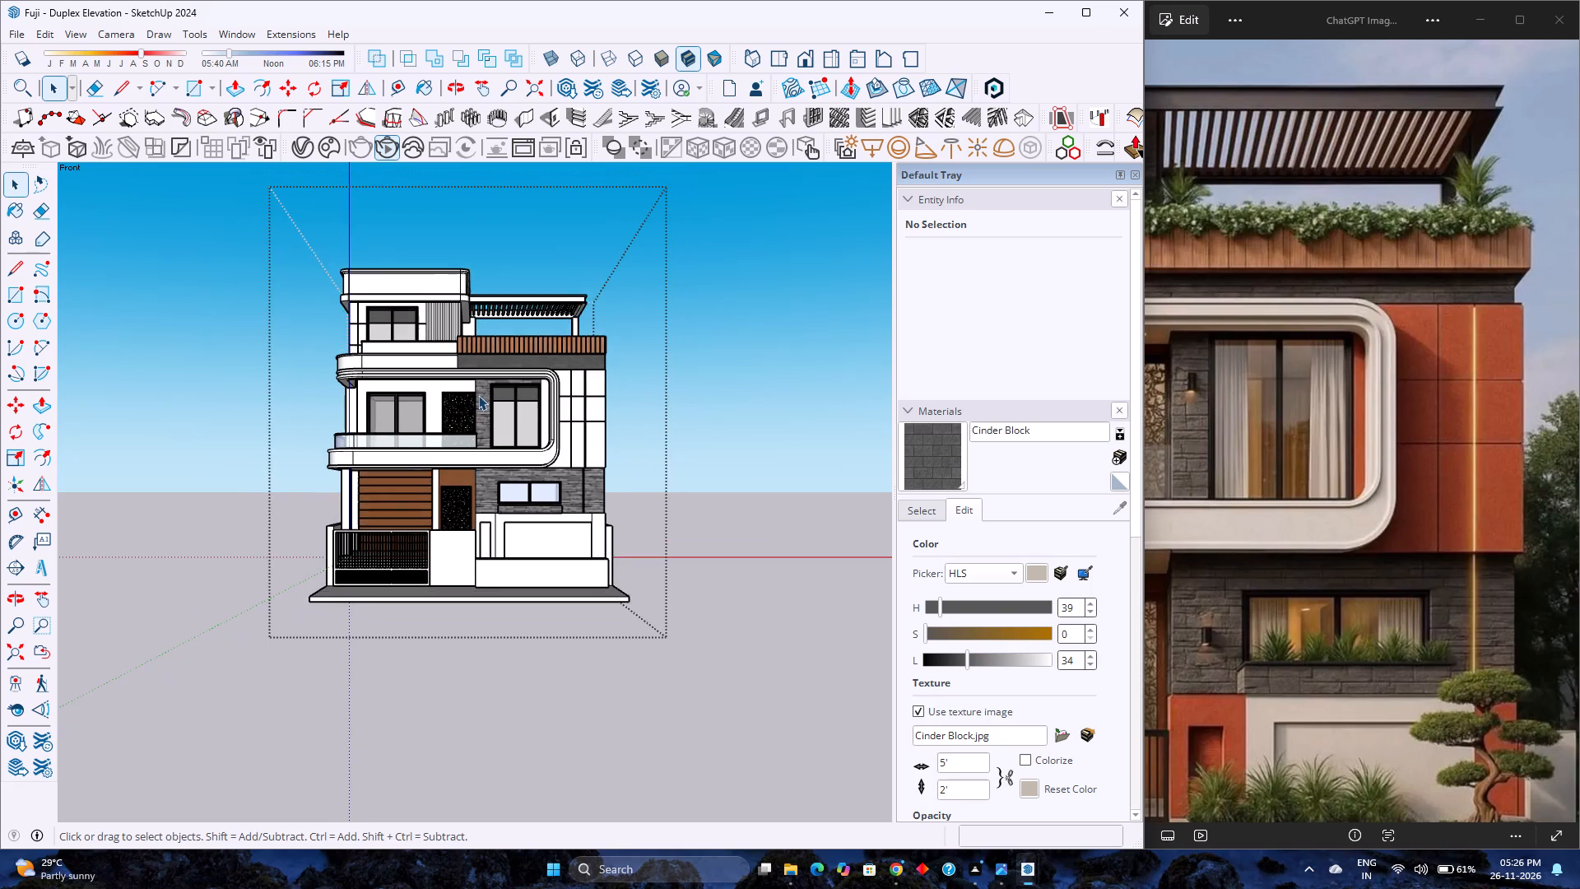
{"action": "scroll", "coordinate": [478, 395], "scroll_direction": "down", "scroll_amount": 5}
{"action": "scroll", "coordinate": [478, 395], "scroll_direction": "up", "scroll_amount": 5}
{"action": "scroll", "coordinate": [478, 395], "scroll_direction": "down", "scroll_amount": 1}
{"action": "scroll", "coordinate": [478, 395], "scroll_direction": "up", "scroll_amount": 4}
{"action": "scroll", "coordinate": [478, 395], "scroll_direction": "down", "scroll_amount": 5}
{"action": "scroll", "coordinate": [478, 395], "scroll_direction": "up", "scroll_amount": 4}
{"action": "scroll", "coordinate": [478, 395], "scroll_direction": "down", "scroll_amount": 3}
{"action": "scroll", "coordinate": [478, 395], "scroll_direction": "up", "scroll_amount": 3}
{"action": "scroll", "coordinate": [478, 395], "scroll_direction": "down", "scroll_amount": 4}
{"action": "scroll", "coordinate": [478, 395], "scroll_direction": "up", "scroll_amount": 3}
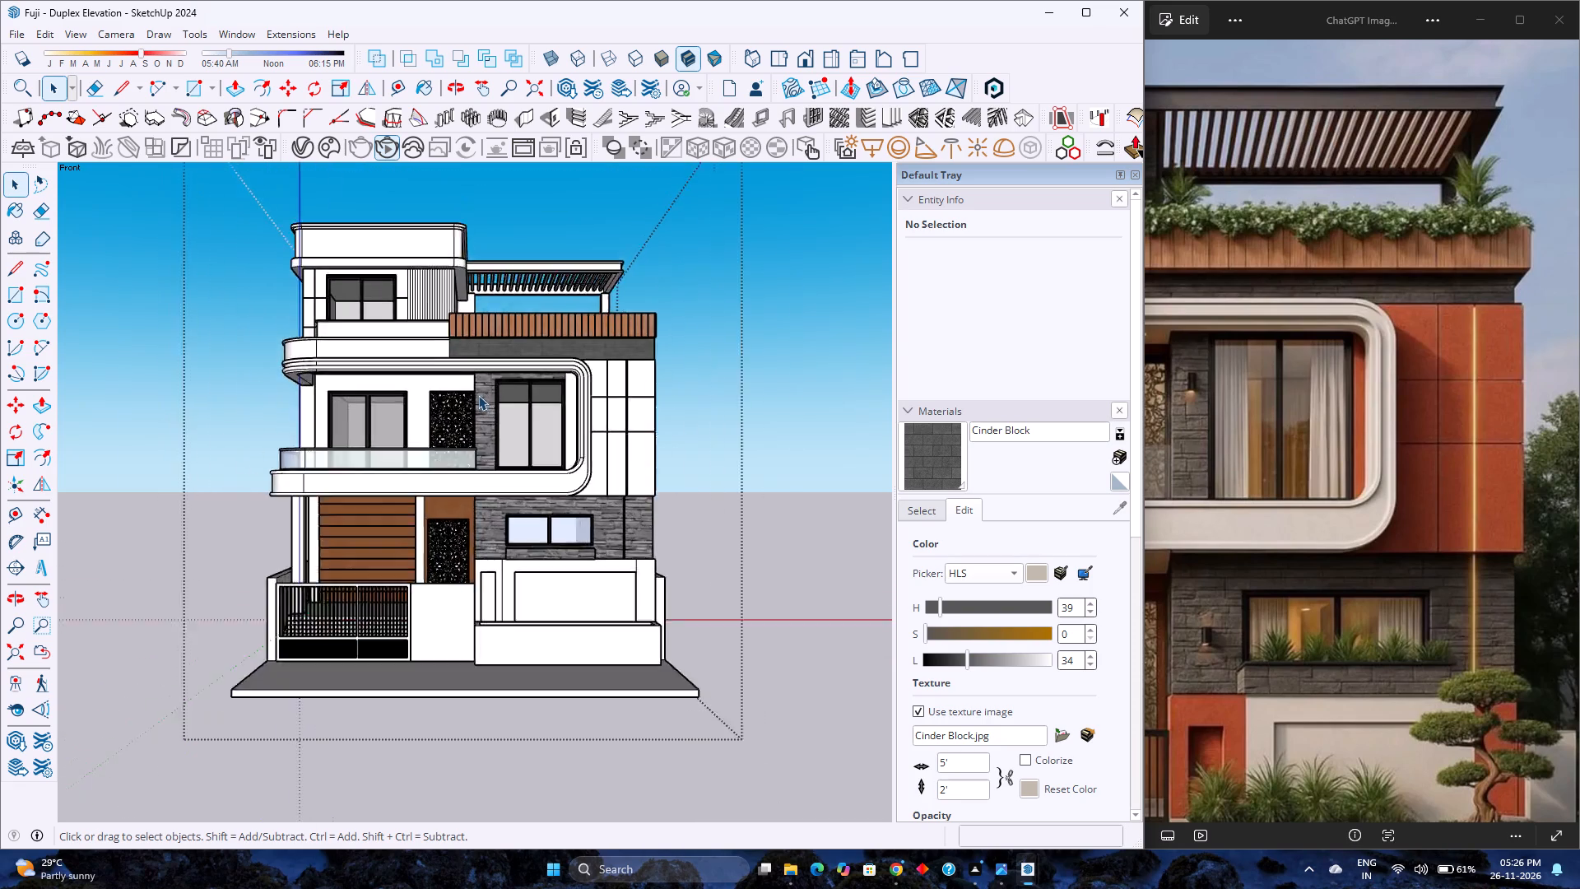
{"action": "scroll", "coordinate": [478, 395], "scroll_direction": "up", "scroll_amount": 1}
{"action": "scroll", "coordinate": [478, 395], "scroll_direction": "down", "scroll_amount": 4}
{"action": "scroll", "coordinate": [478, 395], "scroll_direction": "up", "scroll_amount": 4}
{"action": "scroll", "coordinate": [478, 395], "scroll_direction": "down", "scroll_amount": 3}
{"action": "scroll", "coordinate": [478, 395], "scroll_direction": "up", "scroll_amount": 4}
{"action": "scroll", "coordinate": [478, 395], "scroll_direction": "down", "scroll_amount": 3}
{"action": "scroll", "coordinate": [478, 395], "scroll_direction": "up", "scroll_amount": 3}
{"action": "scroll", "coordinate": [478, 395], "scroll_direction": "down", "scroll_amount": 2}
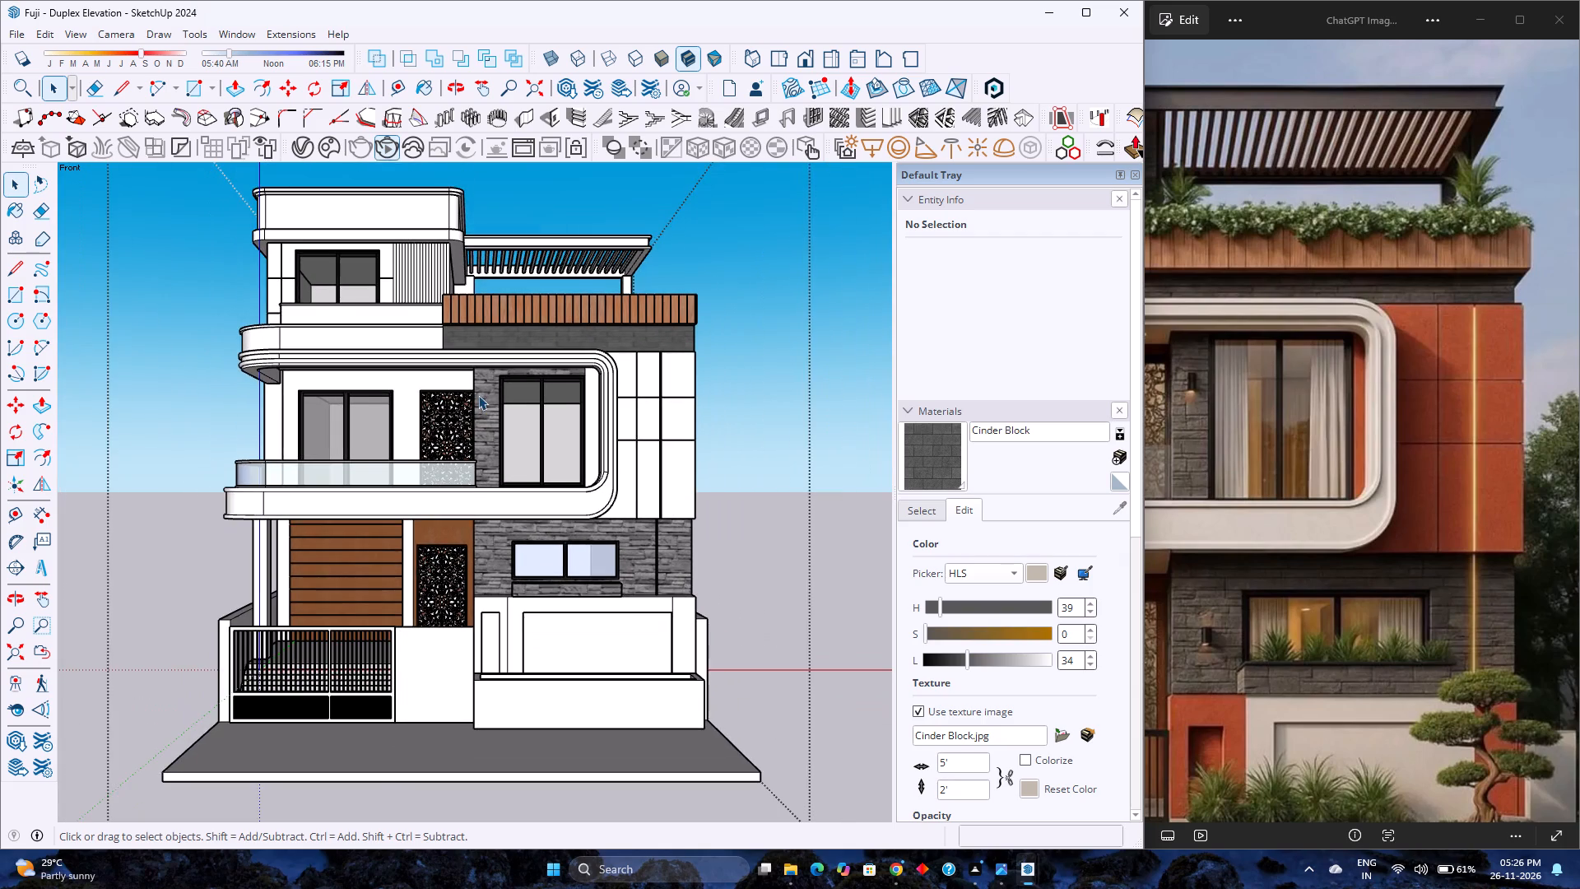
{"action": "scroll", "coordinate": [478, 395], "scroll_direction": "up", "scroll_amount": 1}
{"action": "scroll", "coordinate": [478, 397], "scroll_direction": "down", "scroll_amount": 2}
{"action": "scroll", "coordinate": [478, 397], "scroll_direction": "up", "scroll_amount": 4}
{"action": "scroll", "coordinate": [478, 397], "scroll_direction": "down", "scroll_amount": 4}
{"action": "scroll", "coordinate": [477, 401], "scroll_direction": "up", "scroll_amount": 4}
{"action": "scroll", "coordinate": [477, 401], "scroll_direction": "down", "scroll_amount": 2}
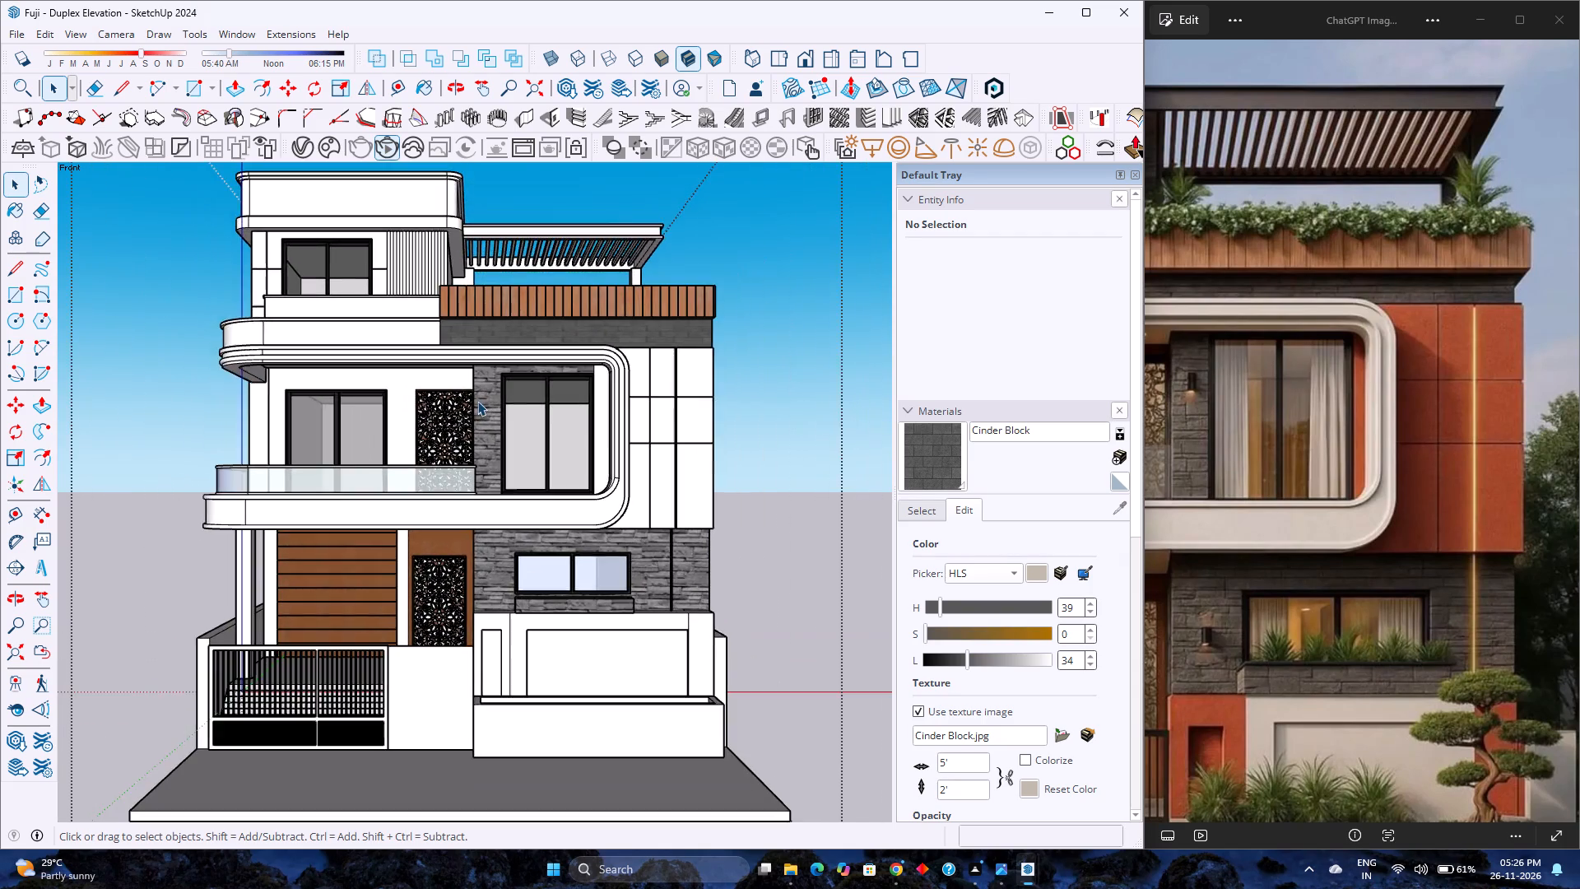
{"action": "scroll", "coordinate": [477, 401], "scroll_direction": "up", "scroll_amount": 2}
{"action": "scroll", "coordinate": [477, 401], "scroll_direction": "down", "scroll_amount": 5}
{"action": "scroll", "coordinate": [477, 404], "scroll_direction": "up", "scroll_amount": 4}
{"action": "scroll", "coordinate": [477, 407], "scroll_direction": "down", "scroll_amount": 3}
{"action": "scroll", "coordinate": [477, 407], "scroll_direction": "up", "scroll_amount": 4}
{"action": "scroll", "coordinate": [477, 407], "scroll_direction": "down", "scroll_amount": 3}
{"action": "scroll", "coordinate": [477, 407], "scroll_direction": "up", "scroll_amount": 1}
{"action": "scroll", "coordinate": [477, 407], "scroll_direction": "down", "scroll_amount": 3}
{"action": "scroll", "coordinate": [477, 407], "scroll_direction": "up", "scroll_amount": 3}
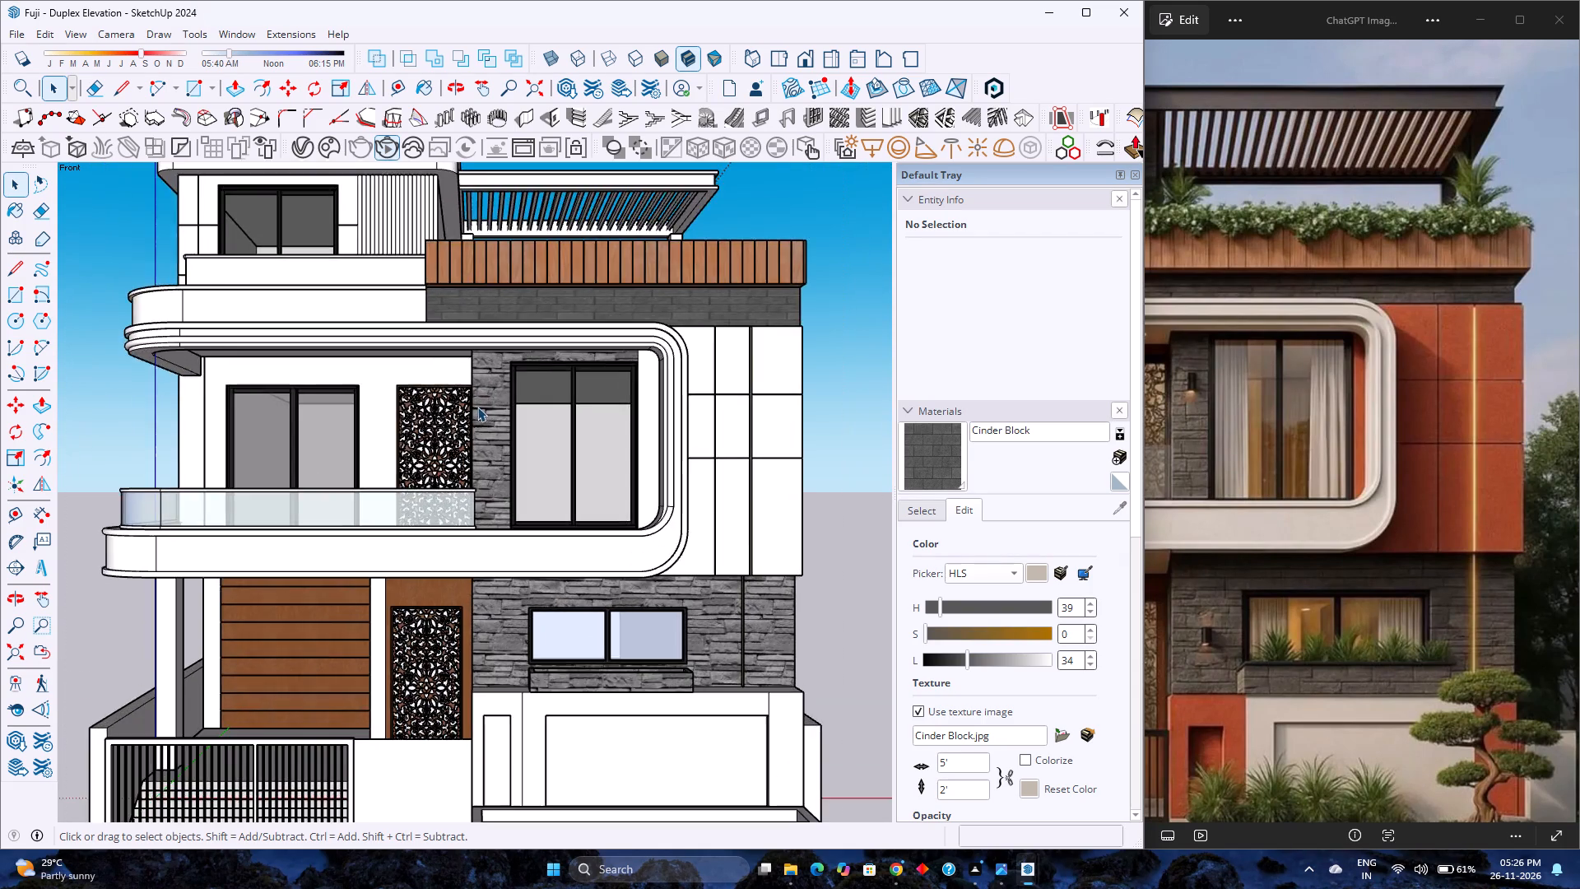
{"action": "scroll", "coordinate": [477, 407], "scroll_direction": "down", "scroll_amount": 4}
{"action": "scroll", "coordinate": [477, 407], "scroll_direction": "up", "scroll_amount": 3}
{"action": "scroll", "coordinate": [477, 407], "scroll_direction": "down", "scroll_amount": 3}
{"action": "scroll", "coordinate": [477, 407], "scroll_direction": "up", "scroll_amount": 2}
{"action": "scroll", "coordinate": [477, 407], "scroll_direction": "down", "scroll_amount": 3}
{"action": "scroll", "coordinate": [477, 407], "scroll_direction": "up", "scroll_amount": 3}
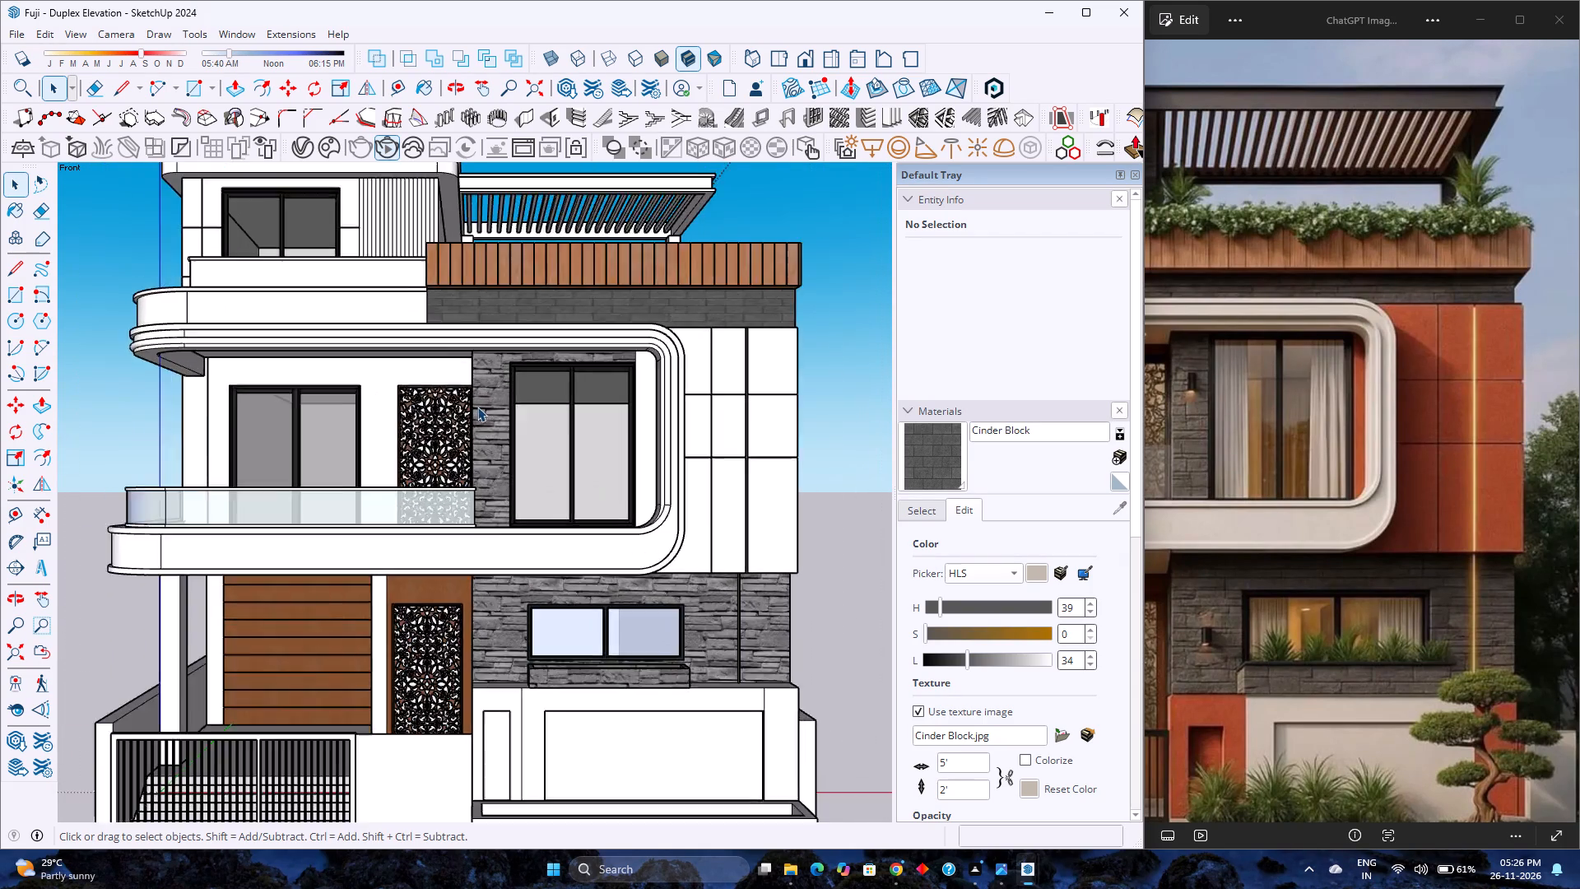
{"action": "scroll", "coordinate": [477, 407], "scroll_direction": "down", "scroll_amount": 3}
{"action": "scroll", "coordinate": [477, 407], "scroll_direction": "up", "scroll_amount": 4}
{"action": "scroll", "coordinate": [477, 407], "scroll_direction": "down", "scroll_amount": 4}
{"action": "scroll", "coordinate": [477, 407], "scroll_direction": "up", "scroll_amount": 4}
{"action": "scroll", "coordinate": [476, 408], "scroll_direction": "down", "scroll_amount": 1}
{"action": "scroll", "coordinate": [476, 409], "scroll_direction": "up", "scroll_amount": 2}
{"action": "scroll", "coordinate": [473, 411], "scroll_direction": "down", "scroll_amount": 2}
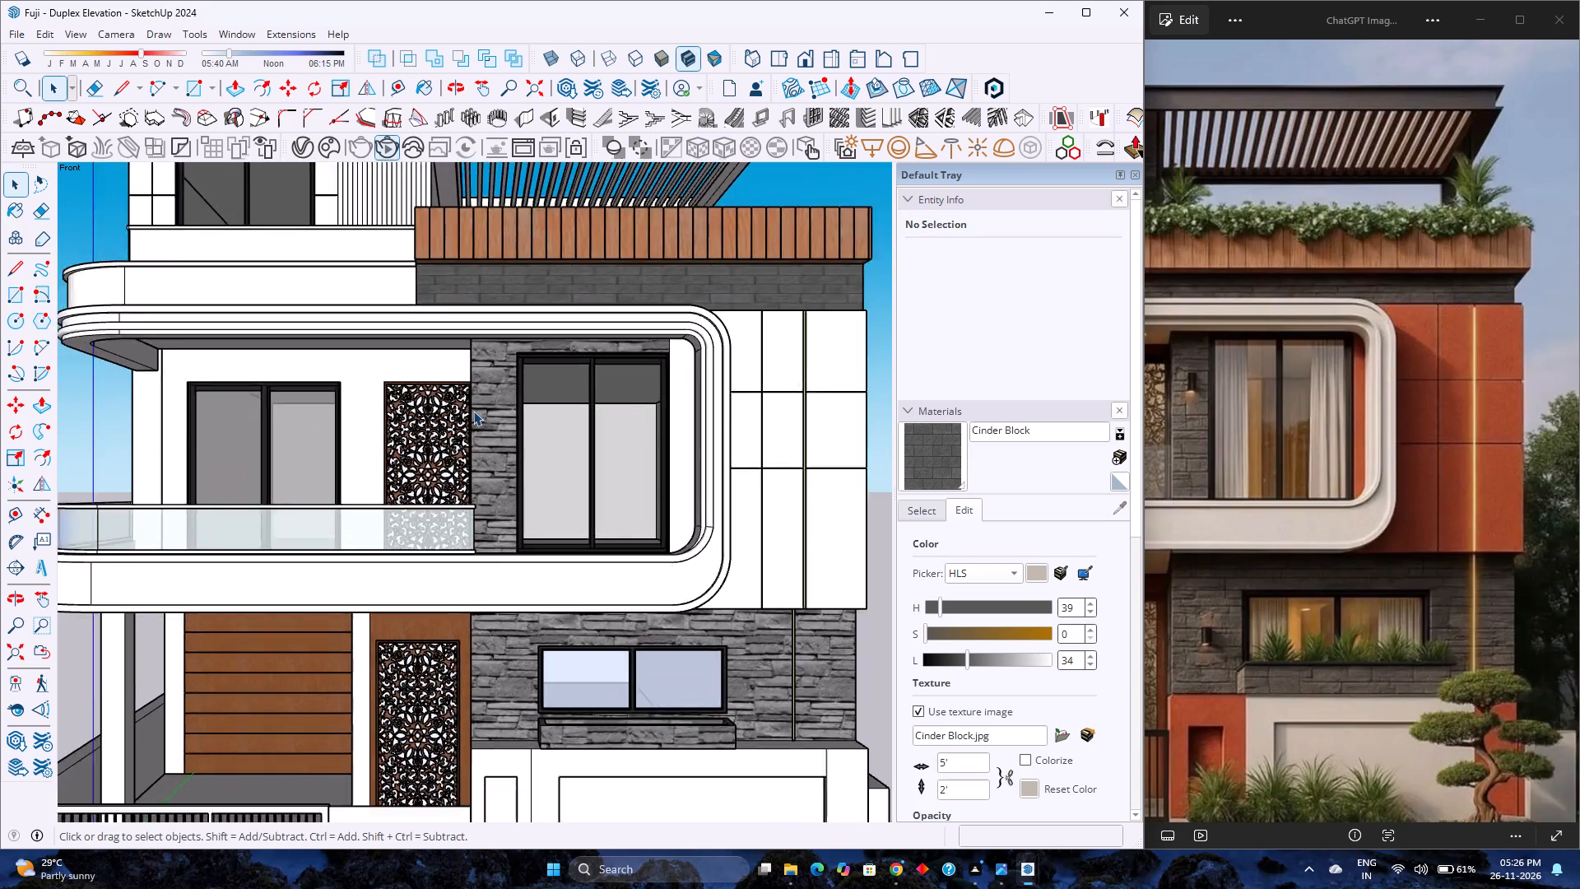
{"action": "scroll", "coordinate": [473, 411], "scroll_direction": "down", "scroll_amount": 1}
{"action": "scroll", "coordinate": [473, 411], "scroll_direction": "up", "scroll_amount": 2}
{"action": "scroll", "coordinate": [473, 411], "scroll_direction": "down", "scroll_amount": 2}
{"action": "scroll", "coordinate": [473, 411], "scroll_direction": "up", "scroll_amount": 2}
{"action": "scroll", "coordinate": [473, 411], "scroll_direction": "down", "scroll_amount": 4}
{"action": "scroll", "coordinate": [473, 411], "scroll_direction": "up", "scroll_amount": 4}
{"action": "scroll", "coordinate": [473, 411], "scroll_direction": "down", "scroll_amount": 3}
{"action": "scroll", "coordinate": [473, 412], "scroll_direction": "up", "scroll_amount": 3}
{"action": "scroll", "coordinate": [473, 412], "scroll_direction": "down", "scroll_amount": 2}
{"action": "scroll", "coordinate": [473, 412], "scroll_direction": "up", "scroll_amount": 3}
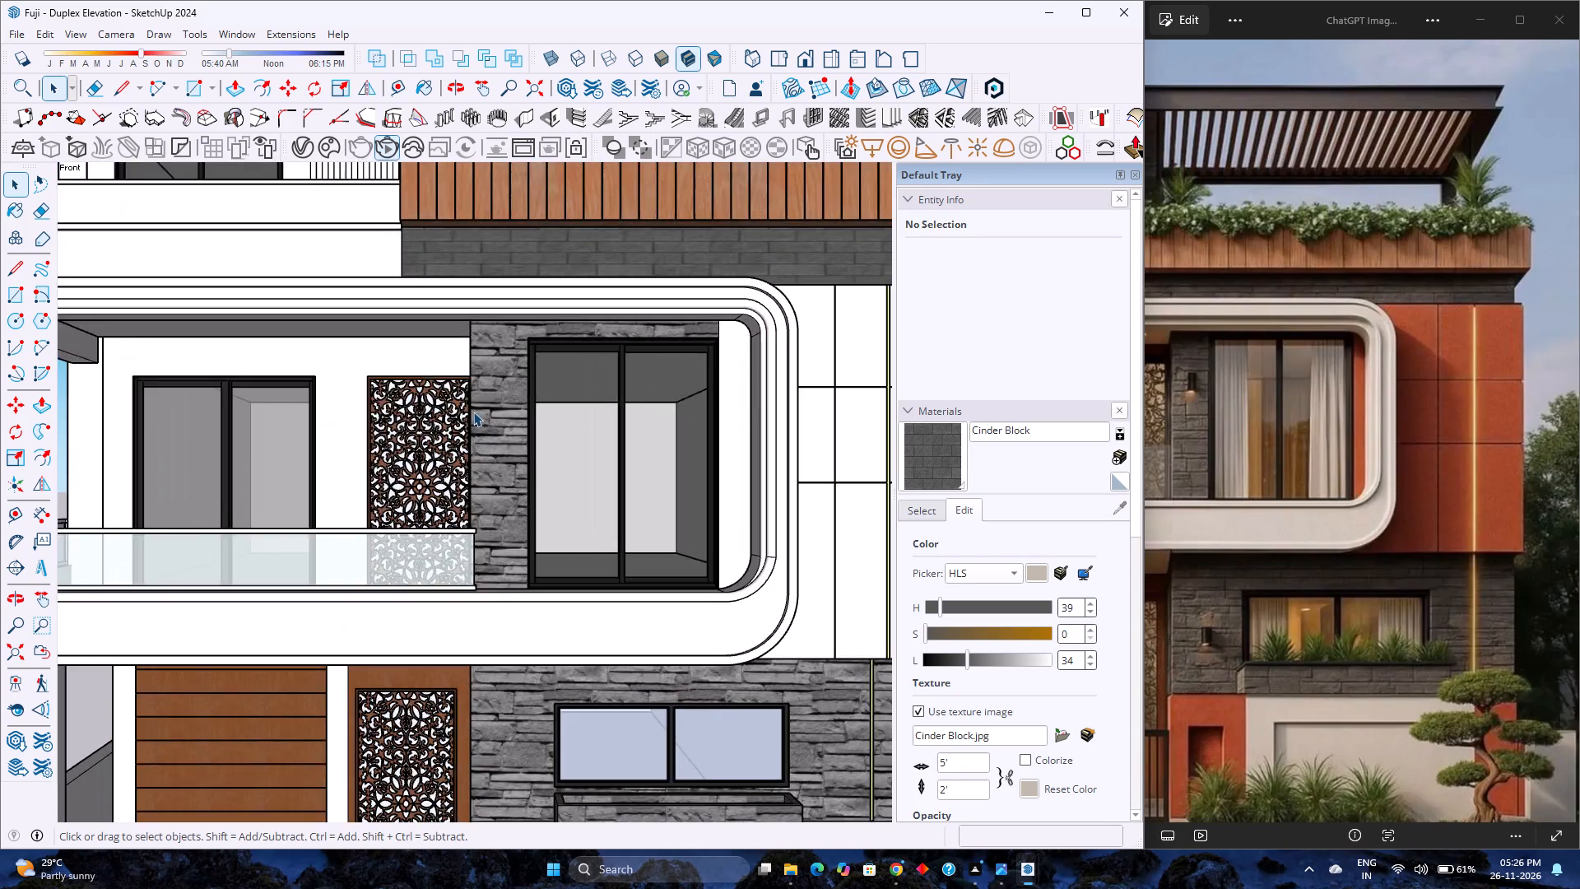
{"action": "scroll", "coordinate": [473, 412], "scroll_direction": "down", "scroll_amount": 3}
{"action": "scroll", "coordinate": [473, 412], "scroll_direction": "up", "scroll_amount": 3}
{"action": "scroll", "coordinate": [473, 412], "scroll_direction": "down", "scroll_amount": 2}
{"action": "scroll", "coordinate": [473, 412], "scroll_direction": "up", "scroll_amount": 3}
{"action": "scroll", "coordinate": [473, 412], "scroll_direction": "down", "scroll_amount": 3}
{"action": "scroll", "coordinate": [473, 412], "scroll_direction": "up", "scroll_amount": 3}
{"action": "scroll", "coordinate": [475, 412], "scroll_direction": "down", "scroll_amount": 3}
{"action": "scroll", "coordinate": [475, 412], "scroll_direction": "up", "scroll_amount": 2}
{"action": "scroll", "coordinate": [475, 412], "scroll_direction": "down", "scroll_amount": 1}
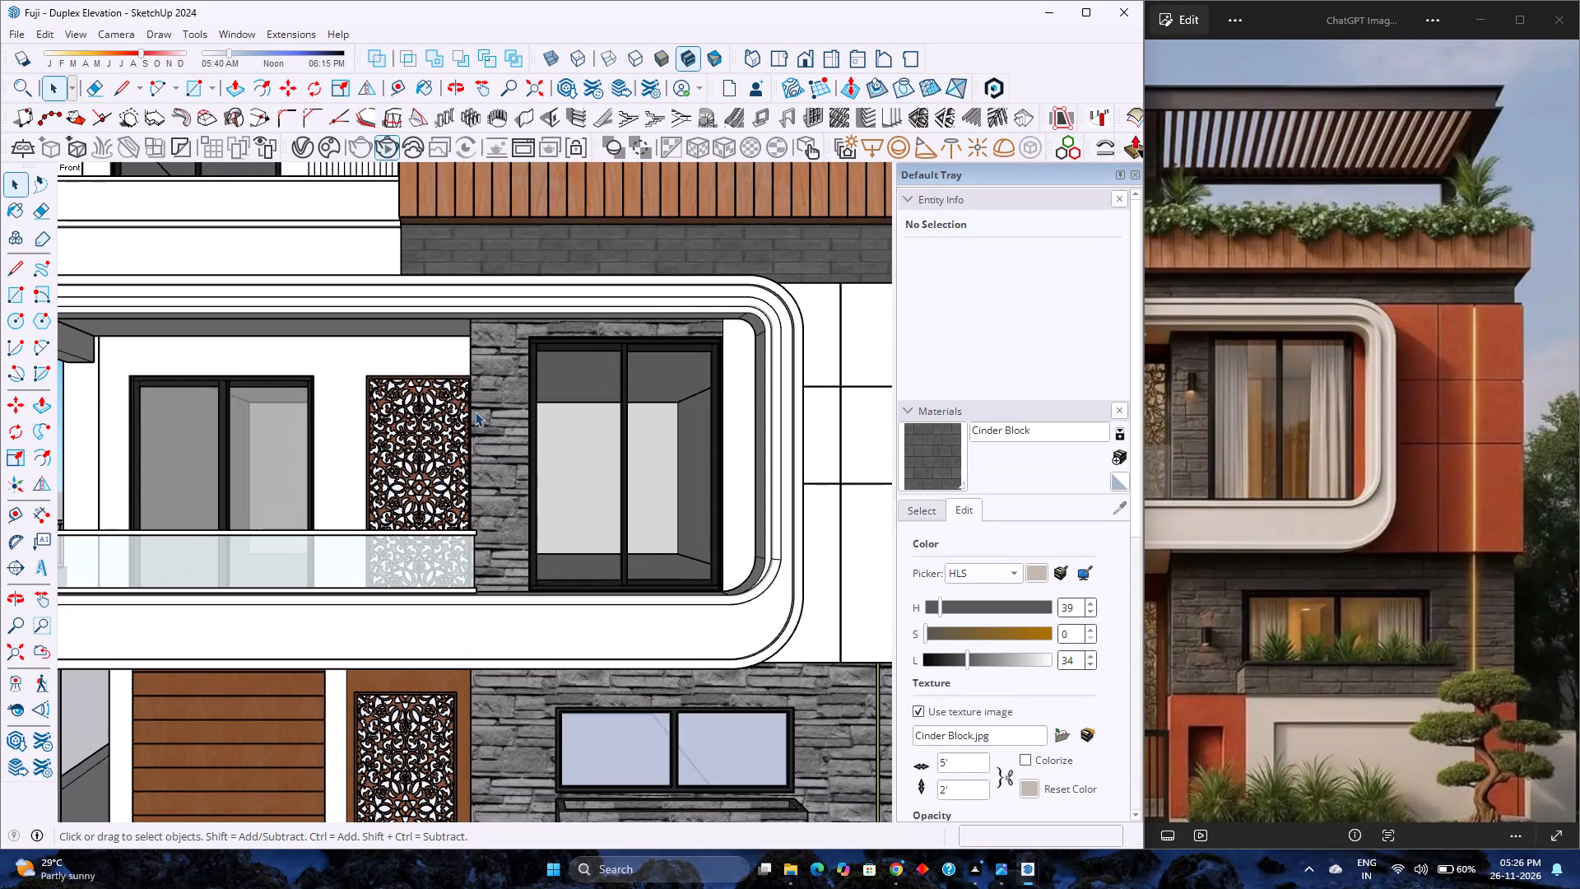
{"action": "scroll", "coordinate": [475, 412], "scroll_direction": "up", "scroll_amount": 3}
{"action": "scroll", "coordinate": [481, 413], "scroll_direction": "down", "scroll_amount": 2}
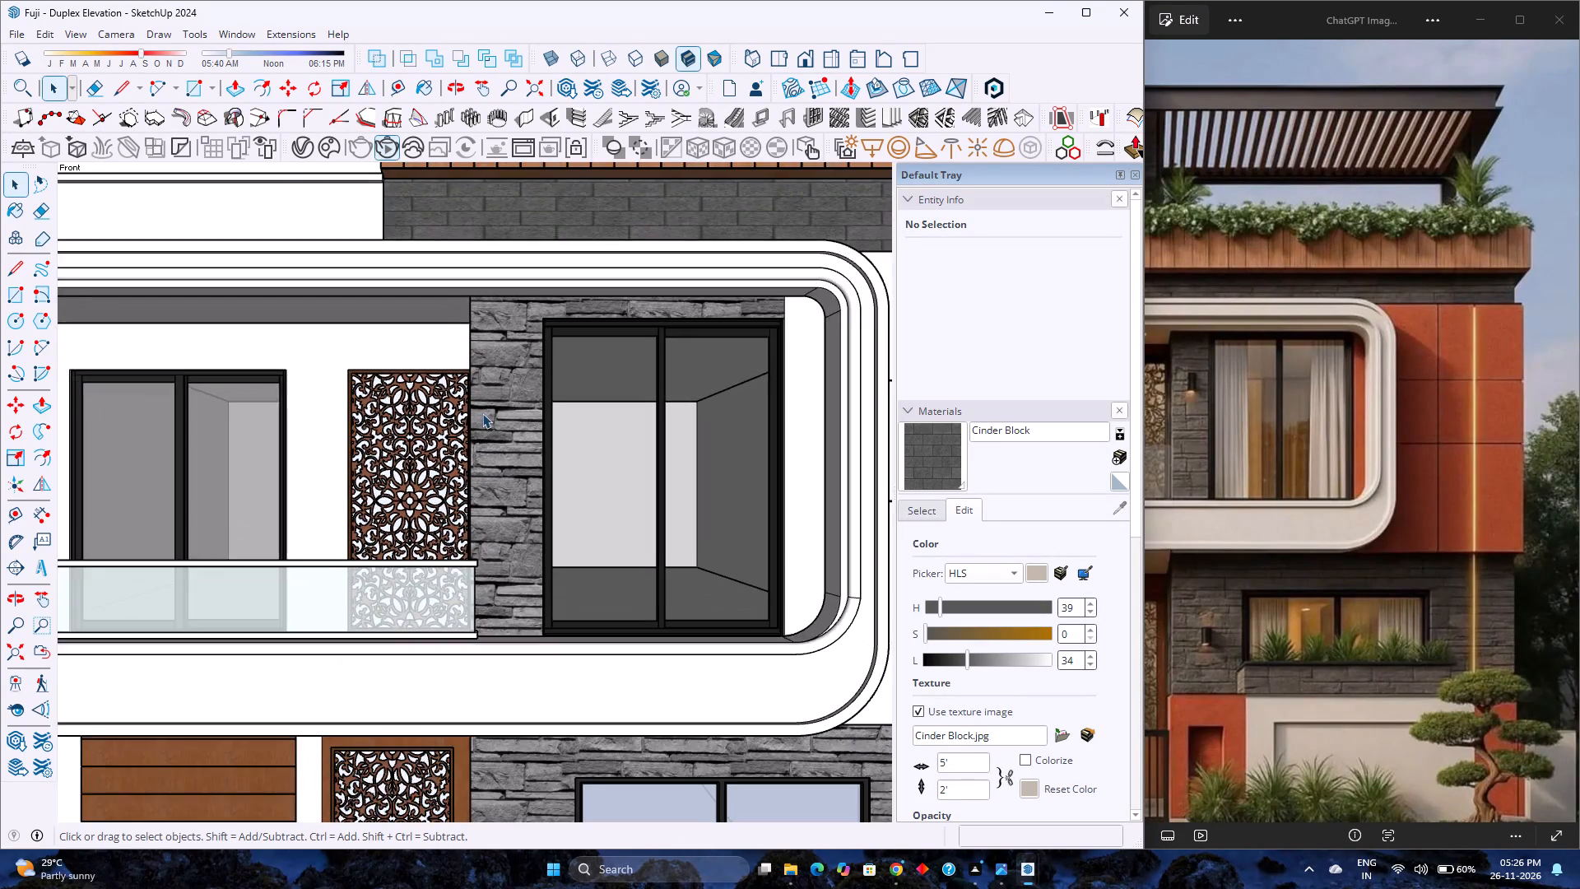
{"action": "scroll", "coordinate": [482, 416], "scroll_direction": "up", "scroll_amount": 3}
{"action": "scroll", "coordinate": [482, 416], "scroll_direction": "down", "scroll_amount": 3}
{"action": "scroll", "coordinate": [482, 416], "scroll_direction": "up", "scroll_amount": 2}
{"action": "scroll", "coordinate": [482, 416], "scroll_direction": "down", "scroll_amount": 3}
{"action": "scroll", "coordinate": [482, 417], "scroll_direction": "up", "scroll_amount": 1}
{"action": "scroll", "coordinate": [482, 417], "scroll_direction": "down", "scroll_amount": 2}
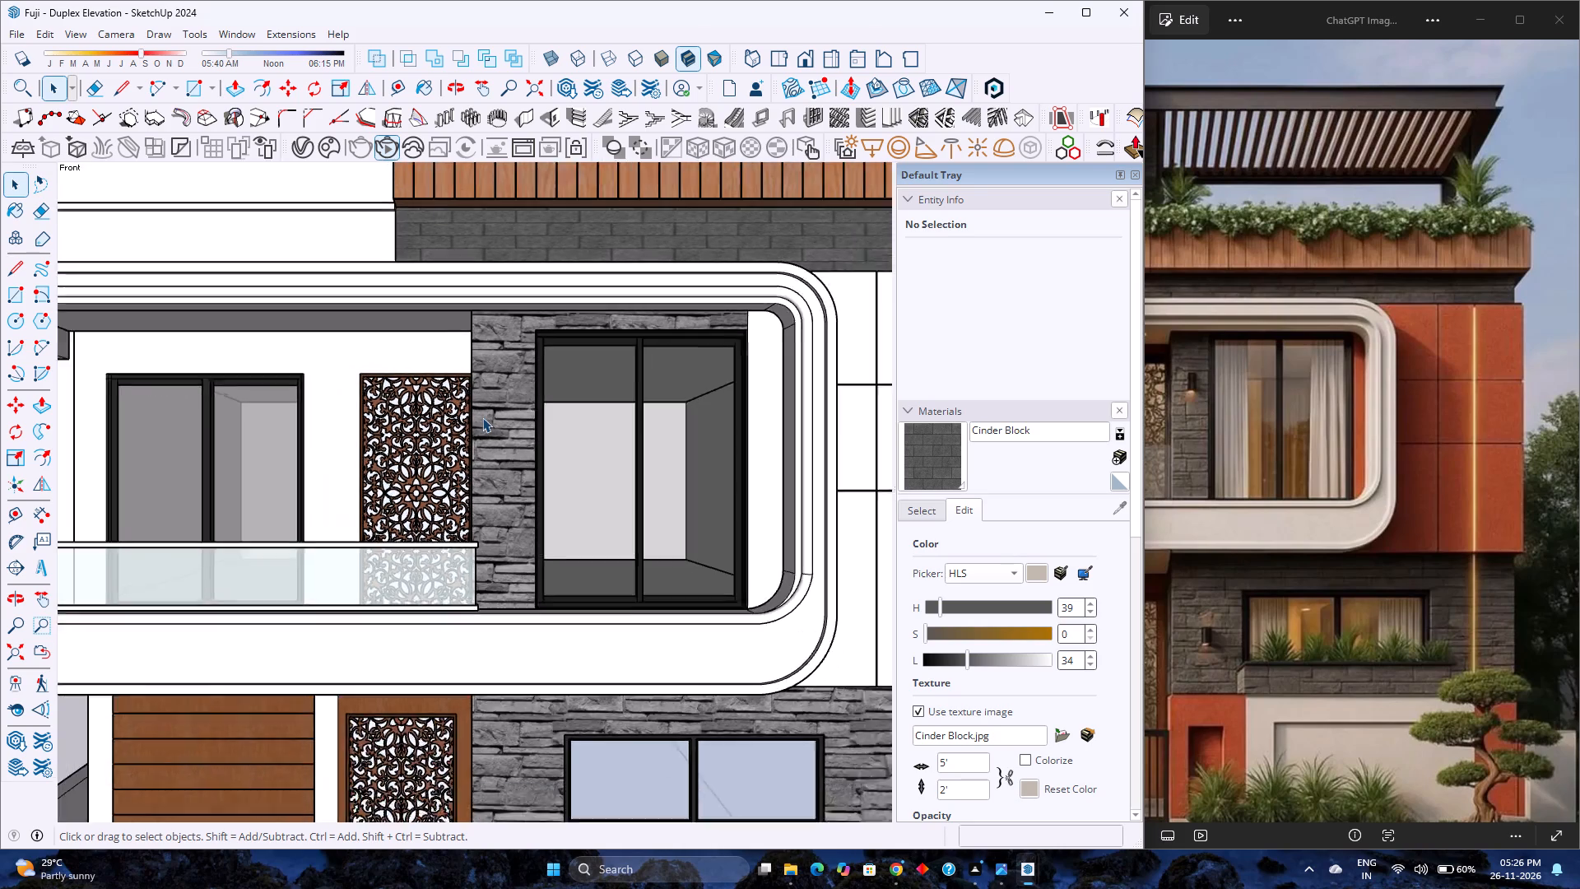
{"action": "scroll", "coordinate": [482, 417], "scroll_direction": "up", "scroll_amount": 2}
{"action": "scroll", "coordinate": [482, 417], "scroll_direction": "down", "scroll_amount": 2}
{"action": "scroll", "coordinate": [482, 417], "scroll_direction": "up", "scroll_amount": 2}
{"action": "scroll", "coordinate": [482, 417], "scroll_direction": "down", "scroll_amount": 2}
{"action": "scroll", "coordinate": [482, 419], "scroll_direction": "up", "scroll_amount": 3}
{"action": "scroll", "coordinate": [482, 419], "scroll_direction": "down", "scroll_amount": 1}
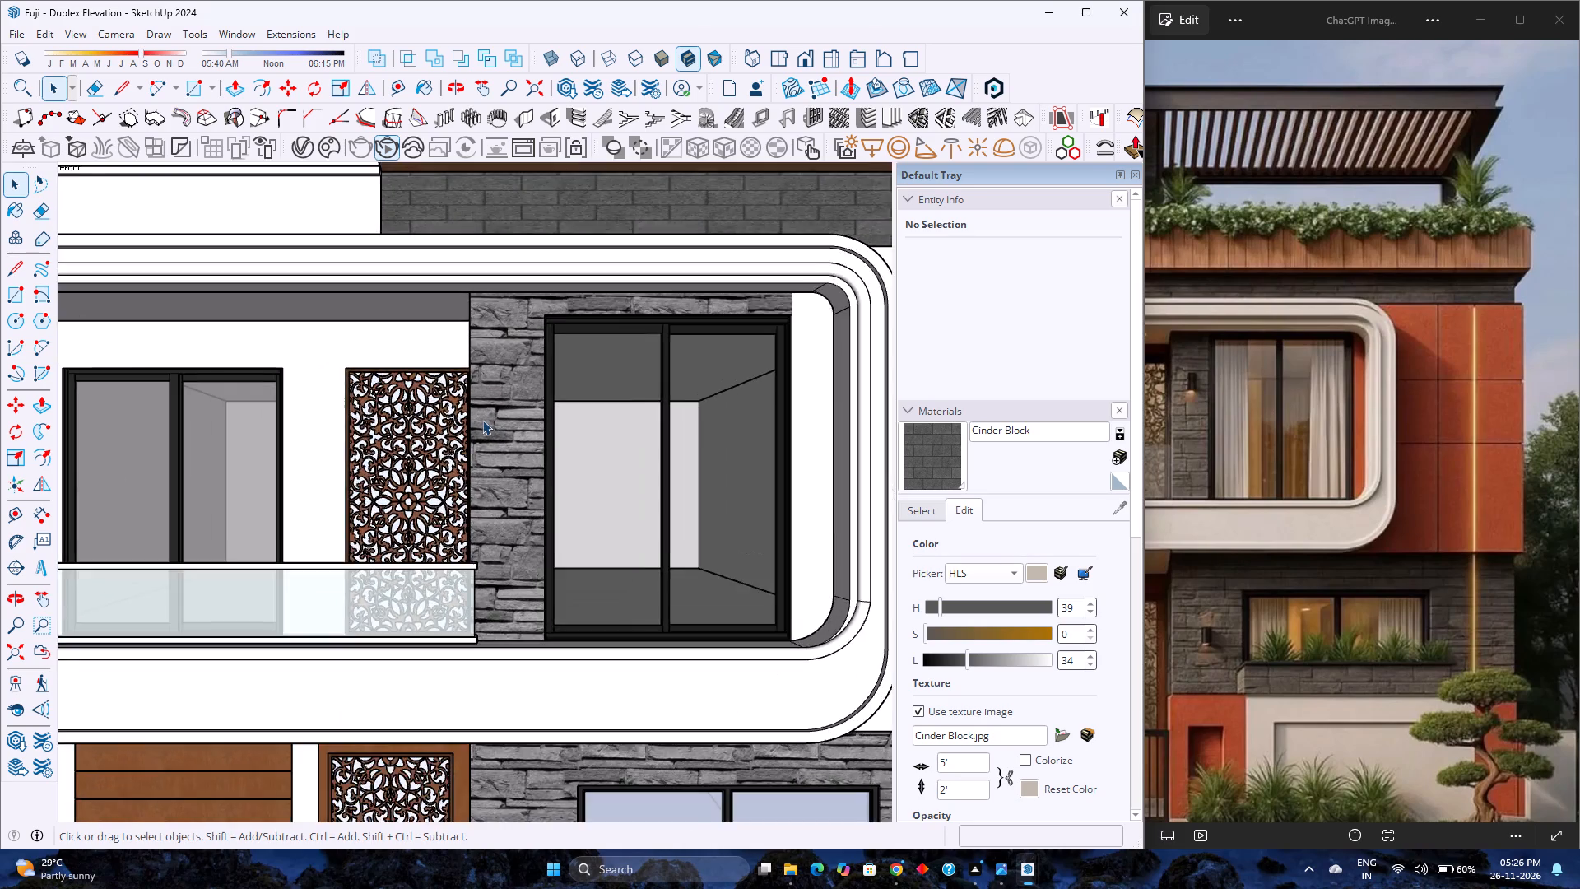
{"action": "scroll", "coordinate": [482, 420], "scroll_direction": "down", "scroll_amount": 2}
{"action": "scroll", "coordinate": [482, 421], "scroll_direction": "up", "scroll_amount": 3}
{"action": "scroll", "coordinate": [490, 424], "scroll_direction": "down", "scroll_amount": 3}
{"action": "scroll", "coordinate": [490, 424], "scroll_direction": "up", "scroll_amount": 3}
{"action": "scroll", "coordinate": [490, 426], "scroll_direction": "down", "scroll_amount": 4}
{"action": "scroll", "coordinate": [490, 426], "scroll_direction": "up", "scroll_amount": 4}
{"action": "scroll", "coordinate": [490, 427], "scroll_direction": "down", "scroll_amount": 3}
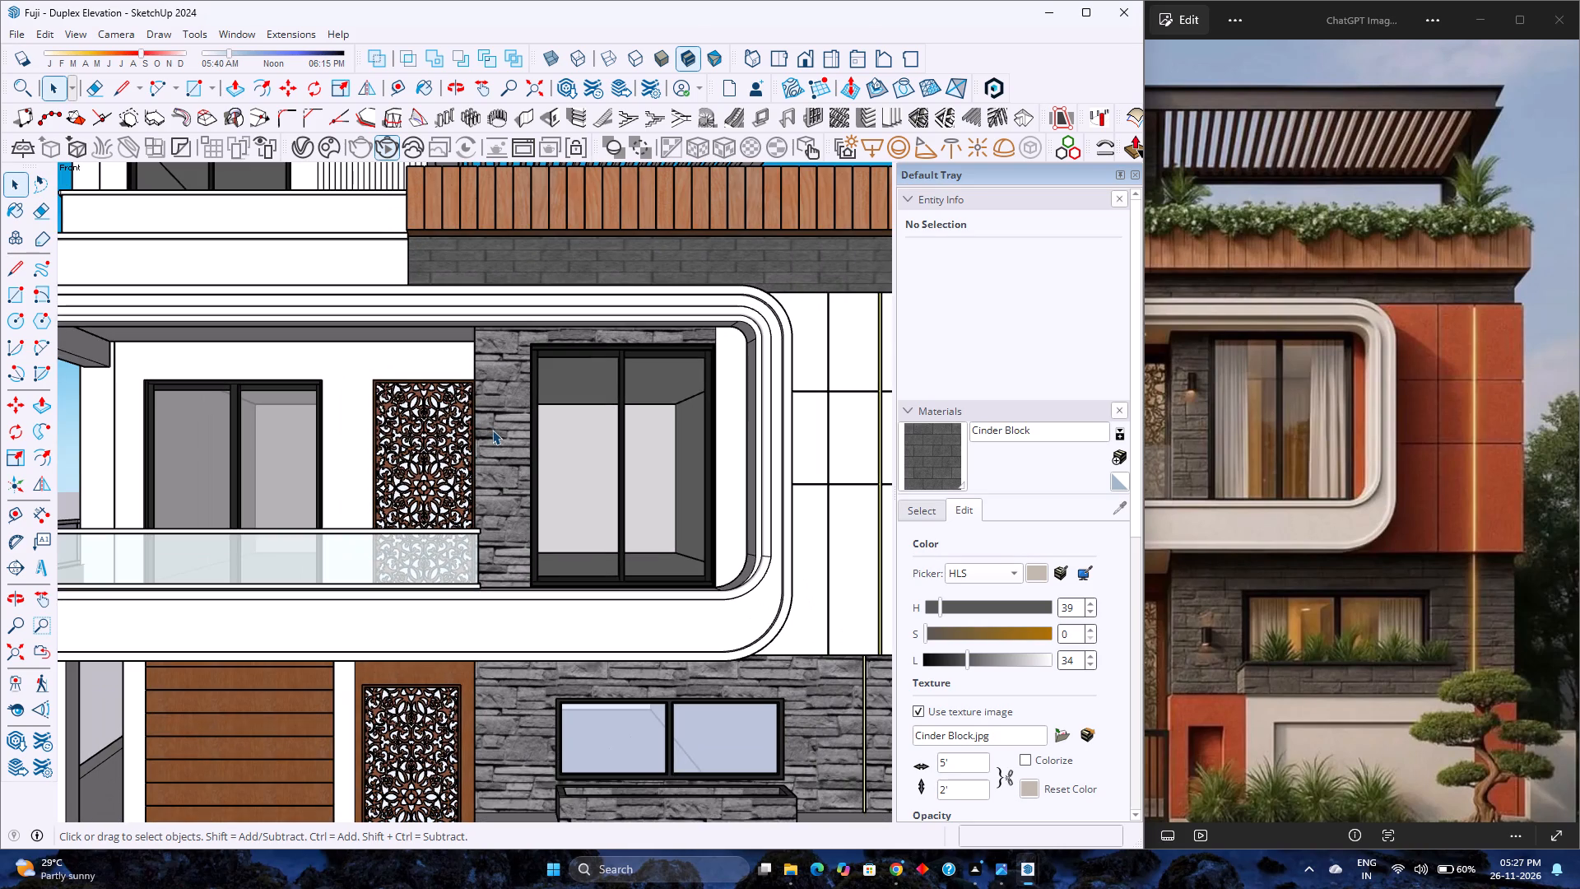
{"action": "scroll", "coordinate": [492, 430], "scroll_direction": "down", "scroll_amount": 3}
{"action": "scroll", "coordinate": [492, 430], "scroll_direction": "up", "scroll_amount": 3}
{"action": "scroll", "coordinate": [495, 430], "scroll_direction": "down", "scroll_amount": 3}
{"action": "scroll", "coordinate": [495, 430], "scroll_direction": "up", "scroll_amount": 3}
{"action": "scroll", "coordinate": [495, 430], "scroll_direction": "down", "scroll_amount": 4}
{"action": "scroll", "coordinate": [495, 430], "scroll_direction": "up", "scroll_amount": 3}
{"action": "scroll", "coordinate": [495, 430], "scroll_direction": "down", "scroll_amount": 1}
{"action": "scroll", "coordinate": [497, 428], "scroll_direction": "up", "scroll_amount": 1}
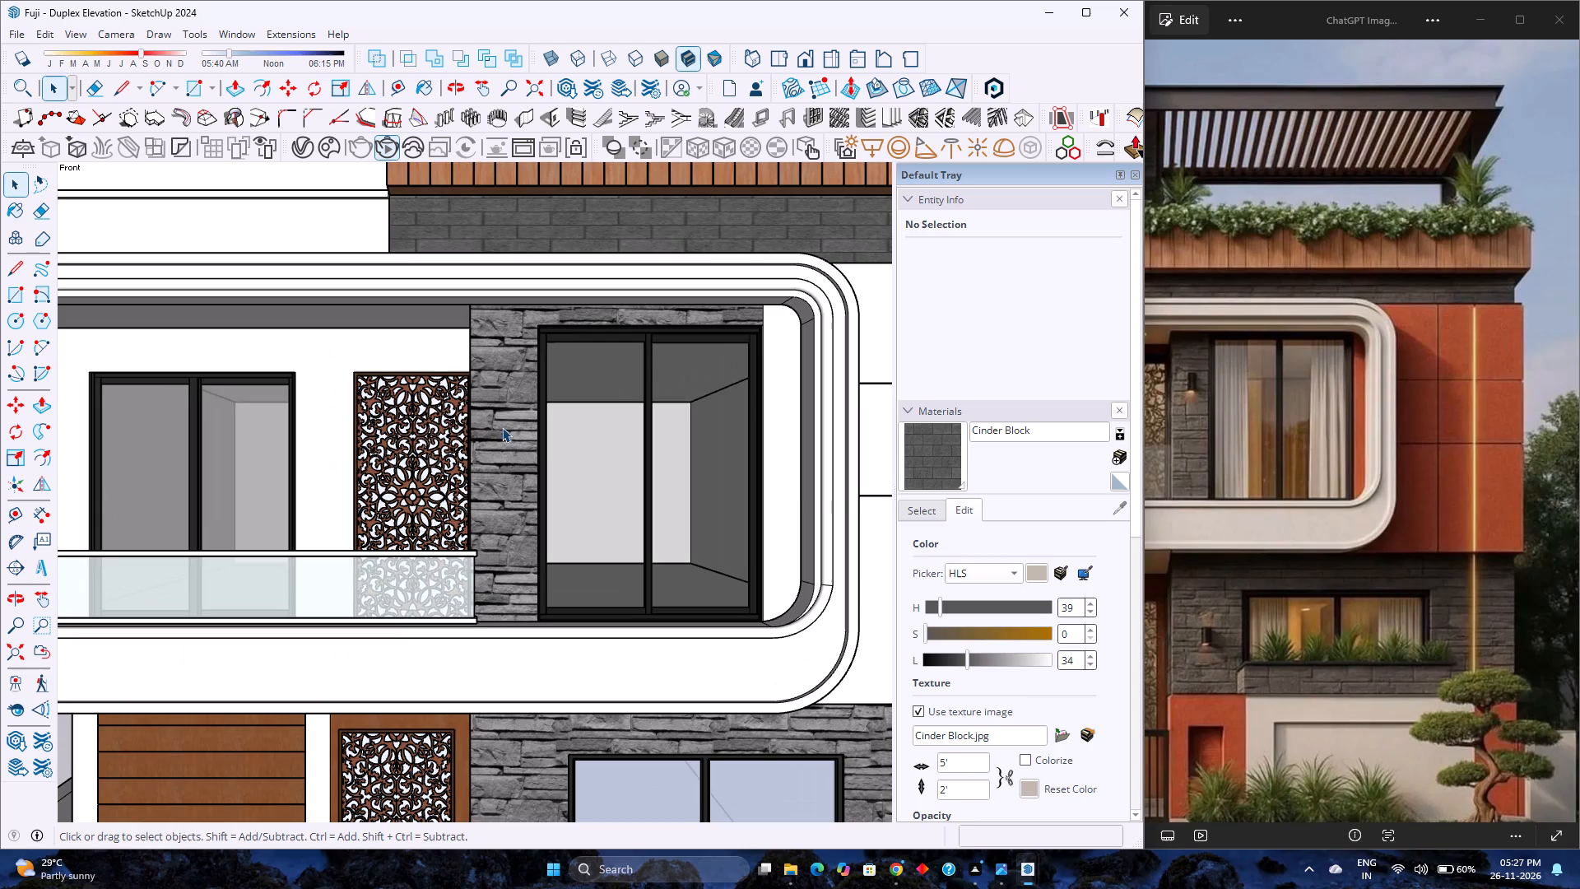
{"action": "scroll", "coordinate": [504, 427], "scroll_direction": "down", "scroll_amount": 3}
Switch to the reference image in Photos and examine the wall finishes around the first-floor balcony and the whole facade.
{"action": "scroll", "coordinate": [1284, 439], "scroll_direction": "down", "scroll_amount": 5}
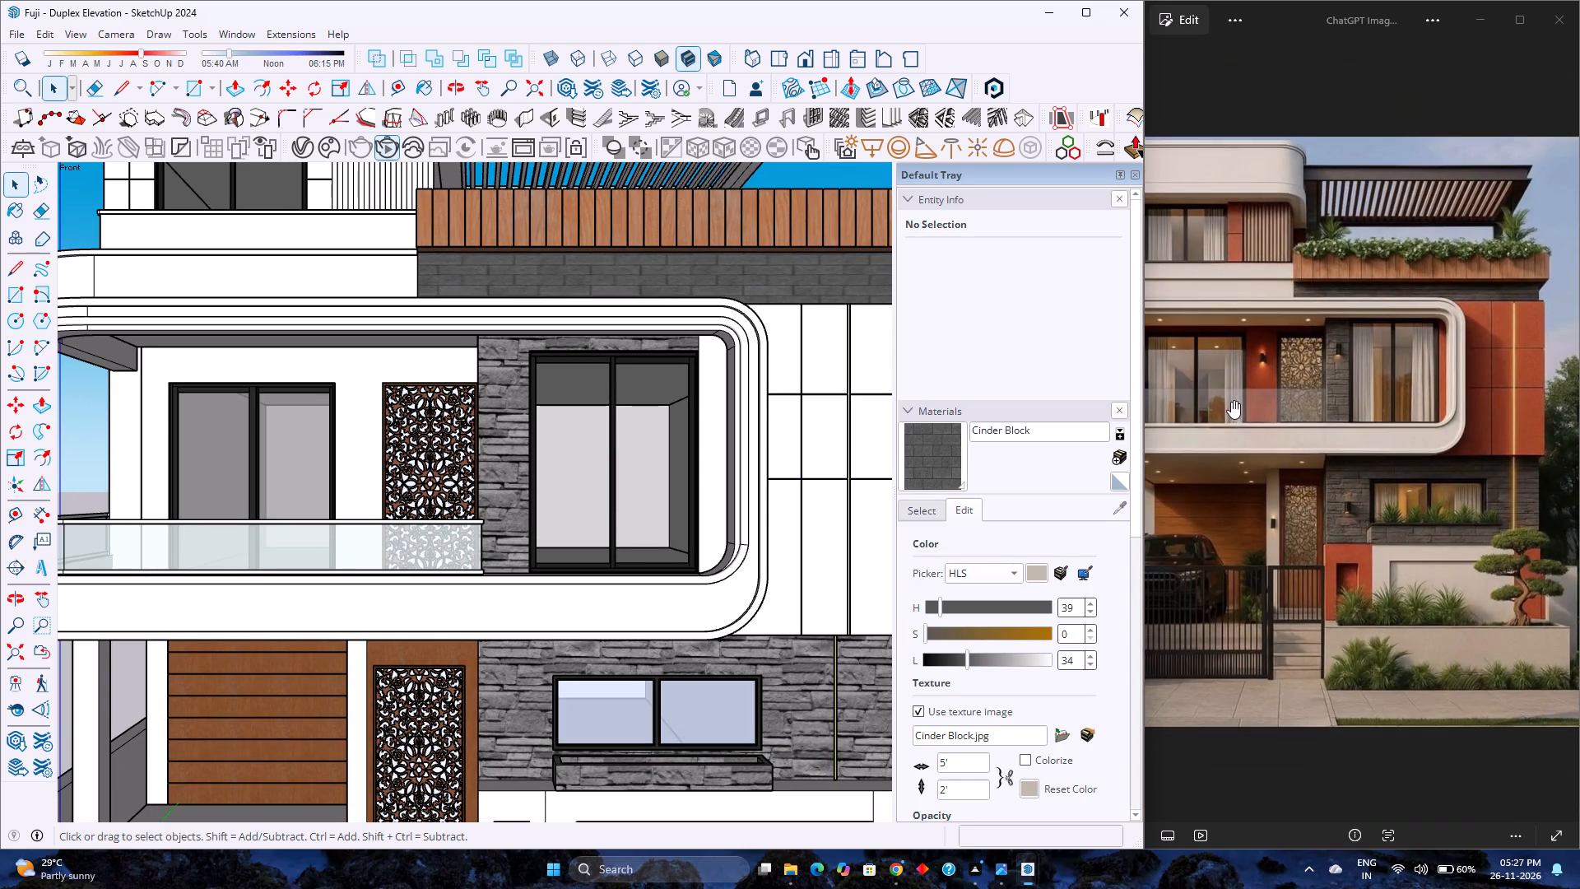
{"action": "scroll", "coordinate": [1221, 392], "scroll_direction": "up", "scroll_amount": 4}
{"action": "middle_click_drag", "start_coordinate": [1249, 384], "coordinate": [1392, 396]}
{"action": "scroll", "coordinate": [1392, 396], "scroll_direction": "down", "scroll_amount": 3}
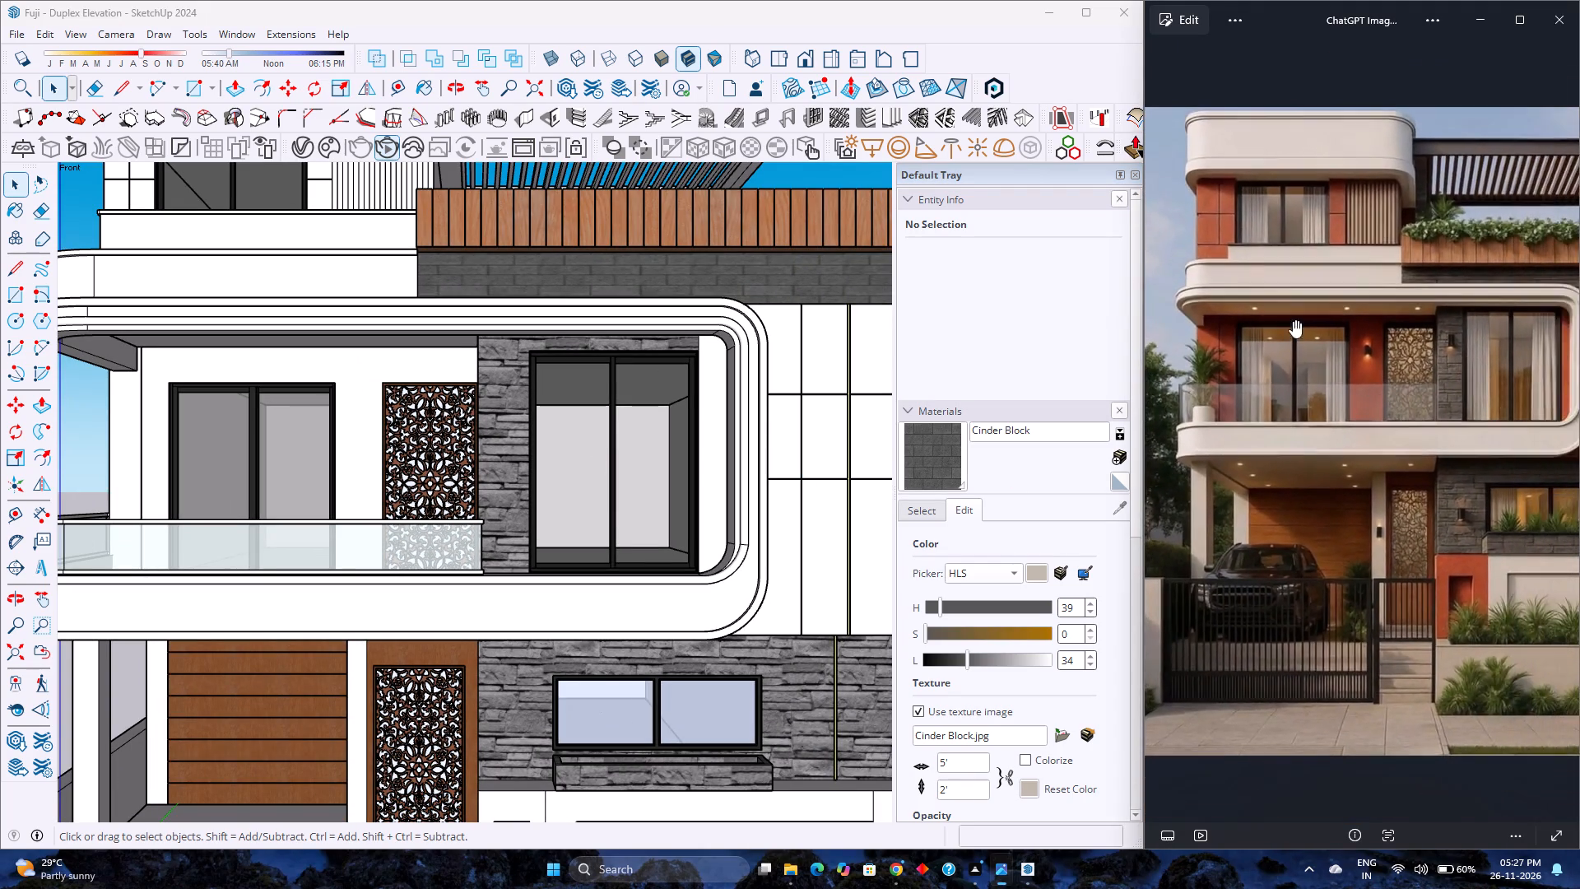
{"action": "scroll", "coordinate": [1258, 311], "scroll_direction": "up", "scroll_amount": 5}
{"action": "scroll", "coordinate": [1205, 374], "scroll_direction": "up", "scroll_amount": 3}
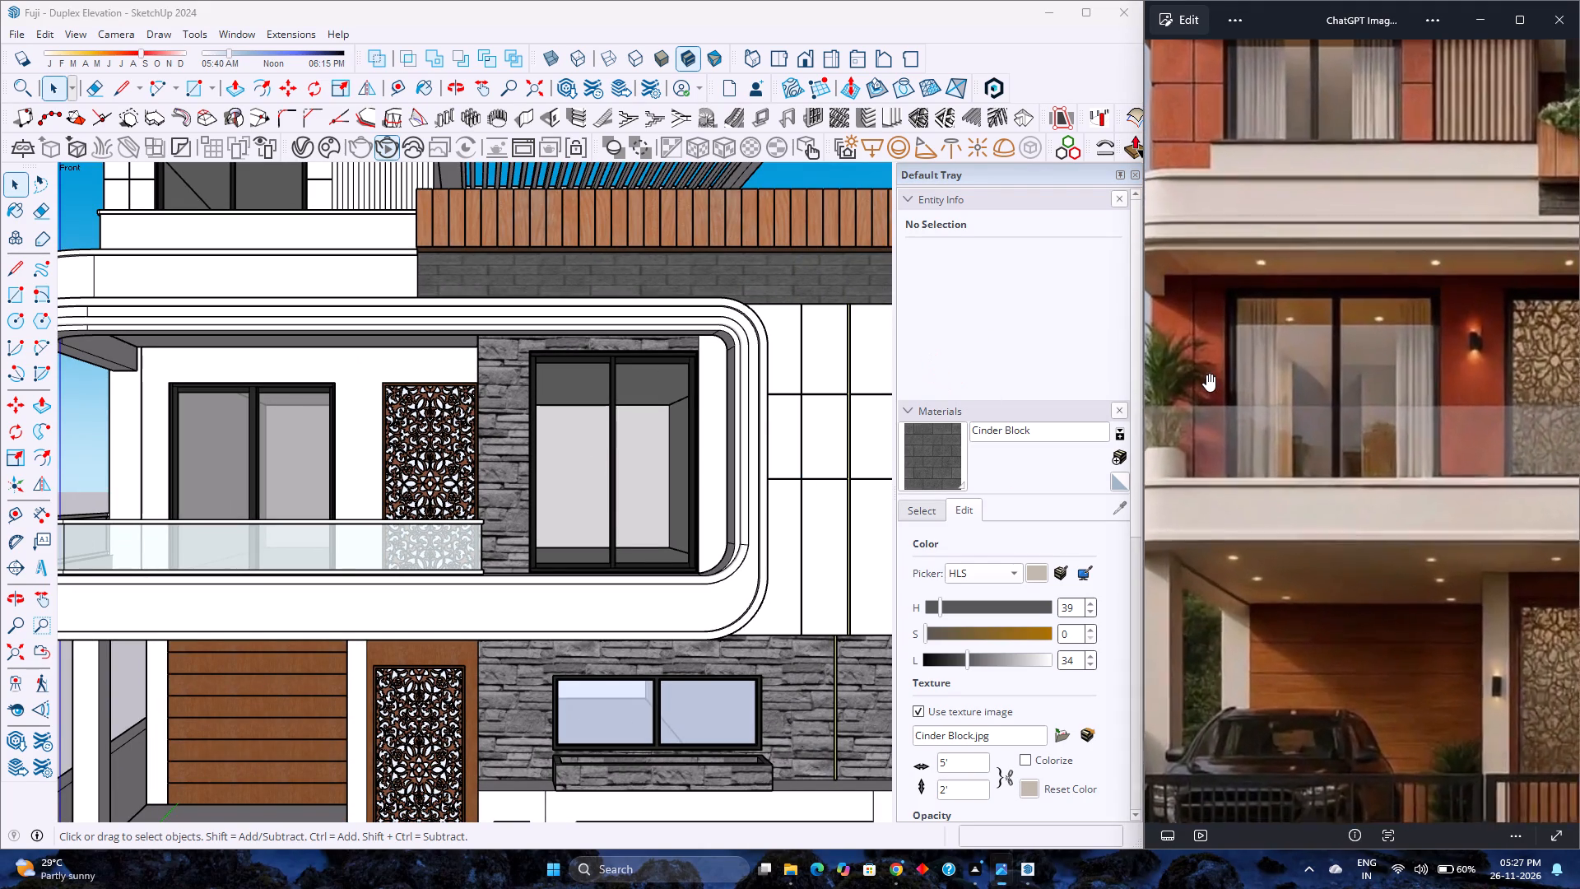
{"action": "scroll", "coordinate": [1206, 374], "scroll_direction": "down", "scroll_amount": 10}
Switch back to SketchUp and examine the whole duplex from the front and both sides, reviewing its facade finishes.
{"action": "scroll", "coordinate": [606, 446], "scroll_direction": "down", "scroll_amount": 3}
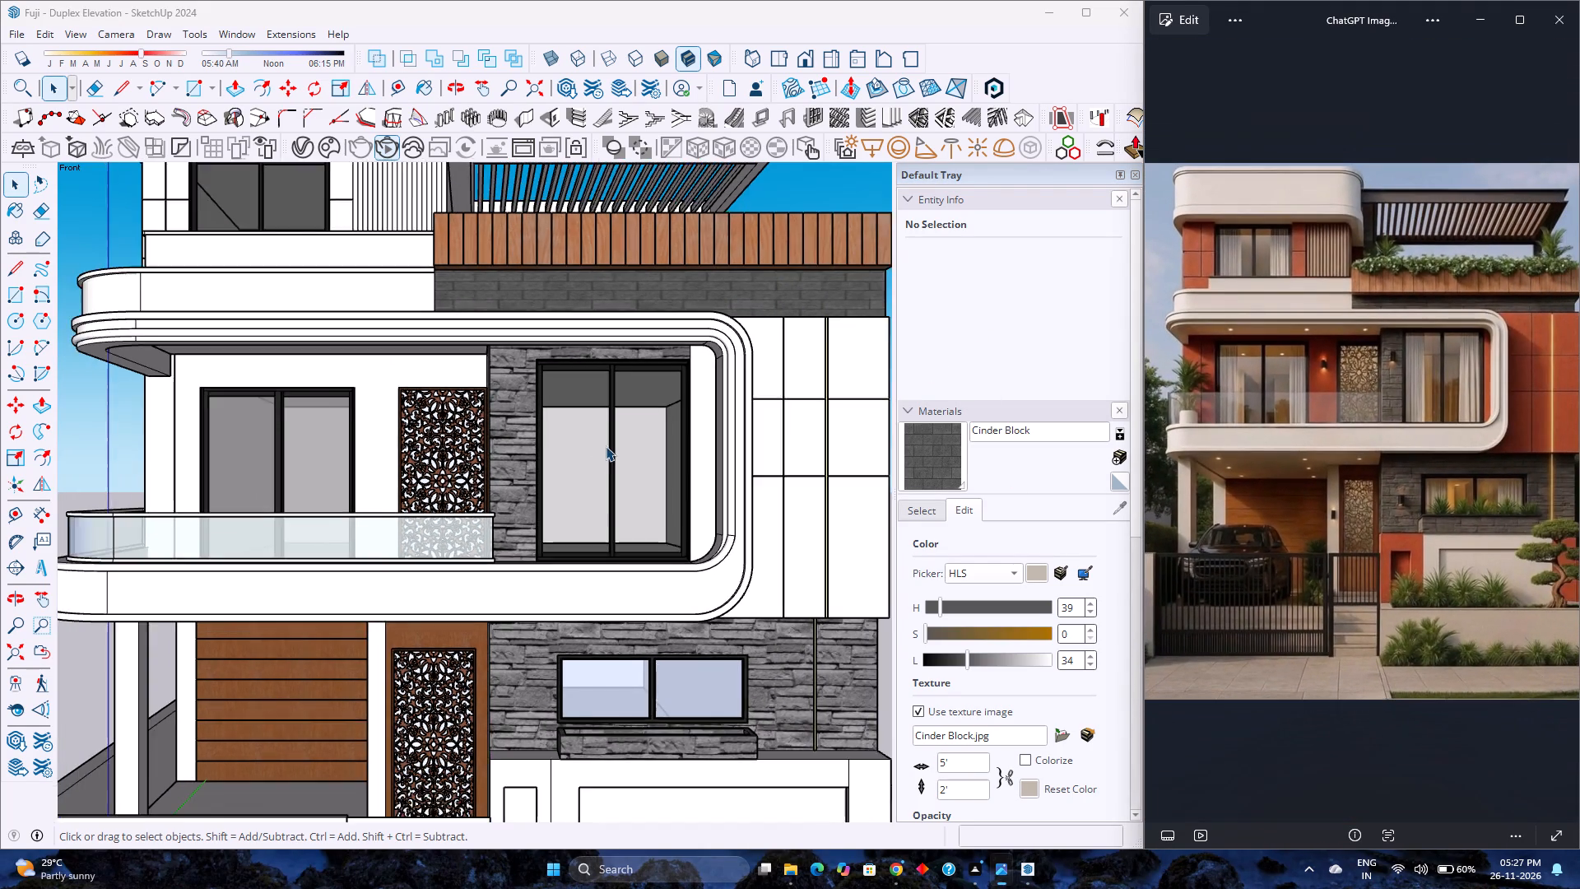
{"action": "scroll", "coordinate": [1066, 484], "scroll_direction": "down", "scroll_amount": 4}
{"action": "scroll", "coordinate": [1066, 484], "scroll_direction": "up", "scroll_amount": 4}
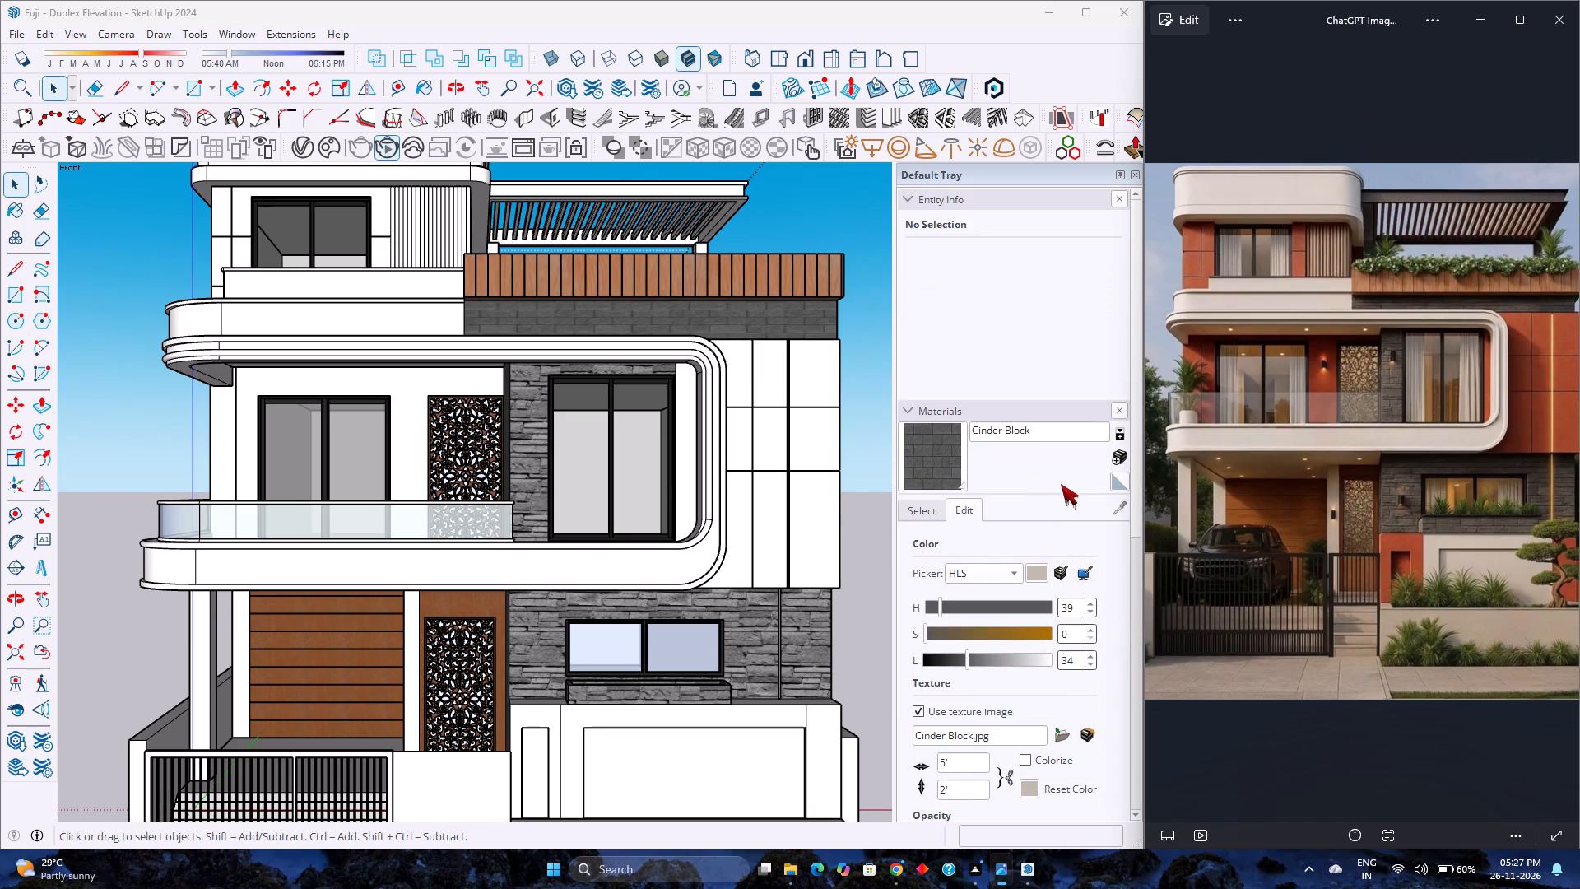
{"action": "scroll", "coordinate": [616, 528], "scroll_direction": "down", "scroll_amount": 4}
{"action": "scroll", "coordinate": [614, 528], "scroll_direction": "up", "scroll_amount": 4}
{"action": "scroll", "coordinate": [614, 528], "scroll_direction": "down", "scroll_amount": 4}
{"action": "scroll", "coordinate": [614, 528], "scroll_direction": "up", "scroll_amount": 4}
{"action": "scroll", "coordinate": [614, 528], "scroll_direction": "down", "scroll_amount": 4}
{"action": "middle_click_drag", "start_coordinate": [630, 528], "coordinate": [425, 528]}
{"action": "scroll", "coordinate": [430, 523], "scroll_direction": "down", "scroll_amount": 8}
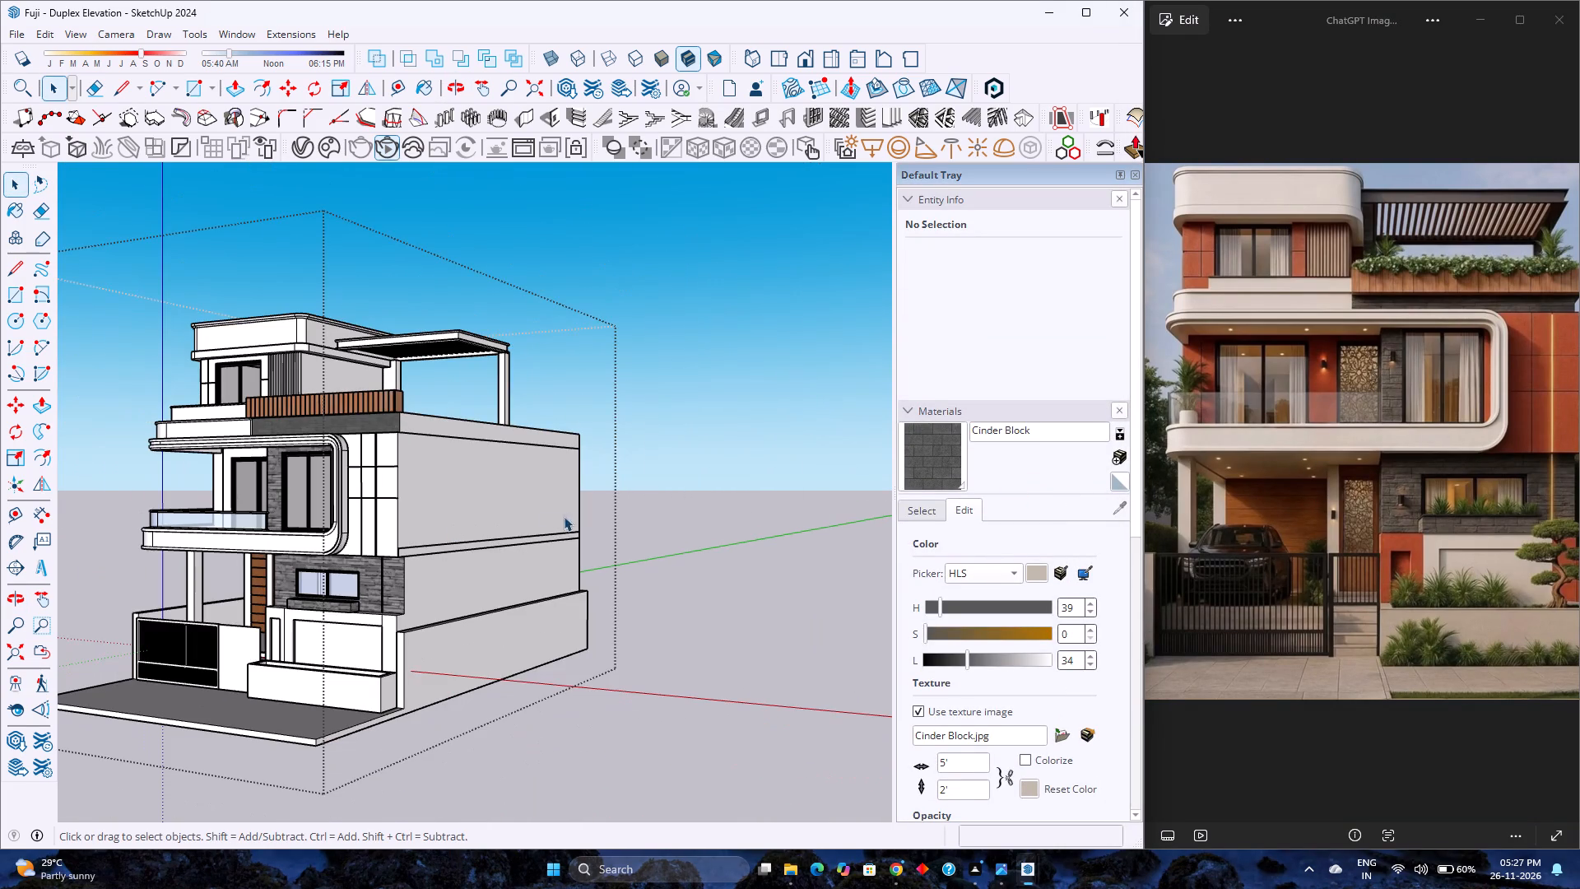
{"action": "scroll", "coordinate": [281, 570], "scroll_direction": "up", "scroll_amount": 2}
{"action": "middle_click_drag", "start_coordinate": [281, 570], "coordinate": [766, 463]}
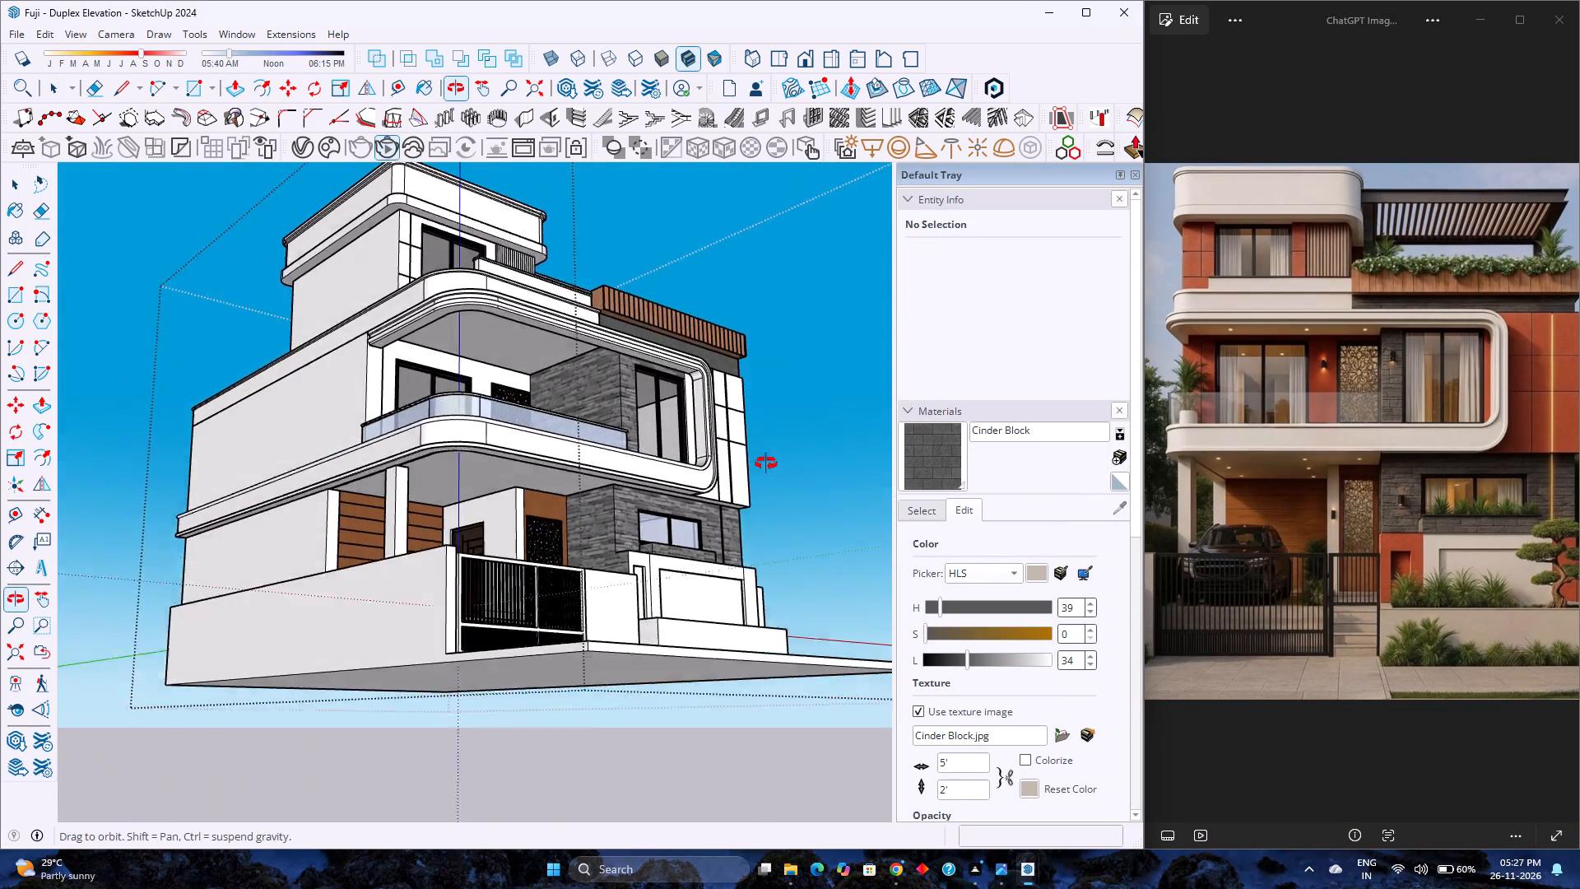
{"action": "middle_click_drag", "start_coordinate": [766, 463], "coordinate": [539, 691]}
{"action": "middle_click_drag", "start_coordinate": [546, 695], "coordinate": [695, 583]}
{"action": "middle_click_drag", "start_coordinate": [701, 565], "coordinate": [588, 426]}
{"action": "middle_click_drag", "start_coordinate": [577, 424], "coordinate": [383, 519]}
{"action": "scroll", "coordinate": [421, 505], "scroll_direction": "down", "scroll_amount": 3}
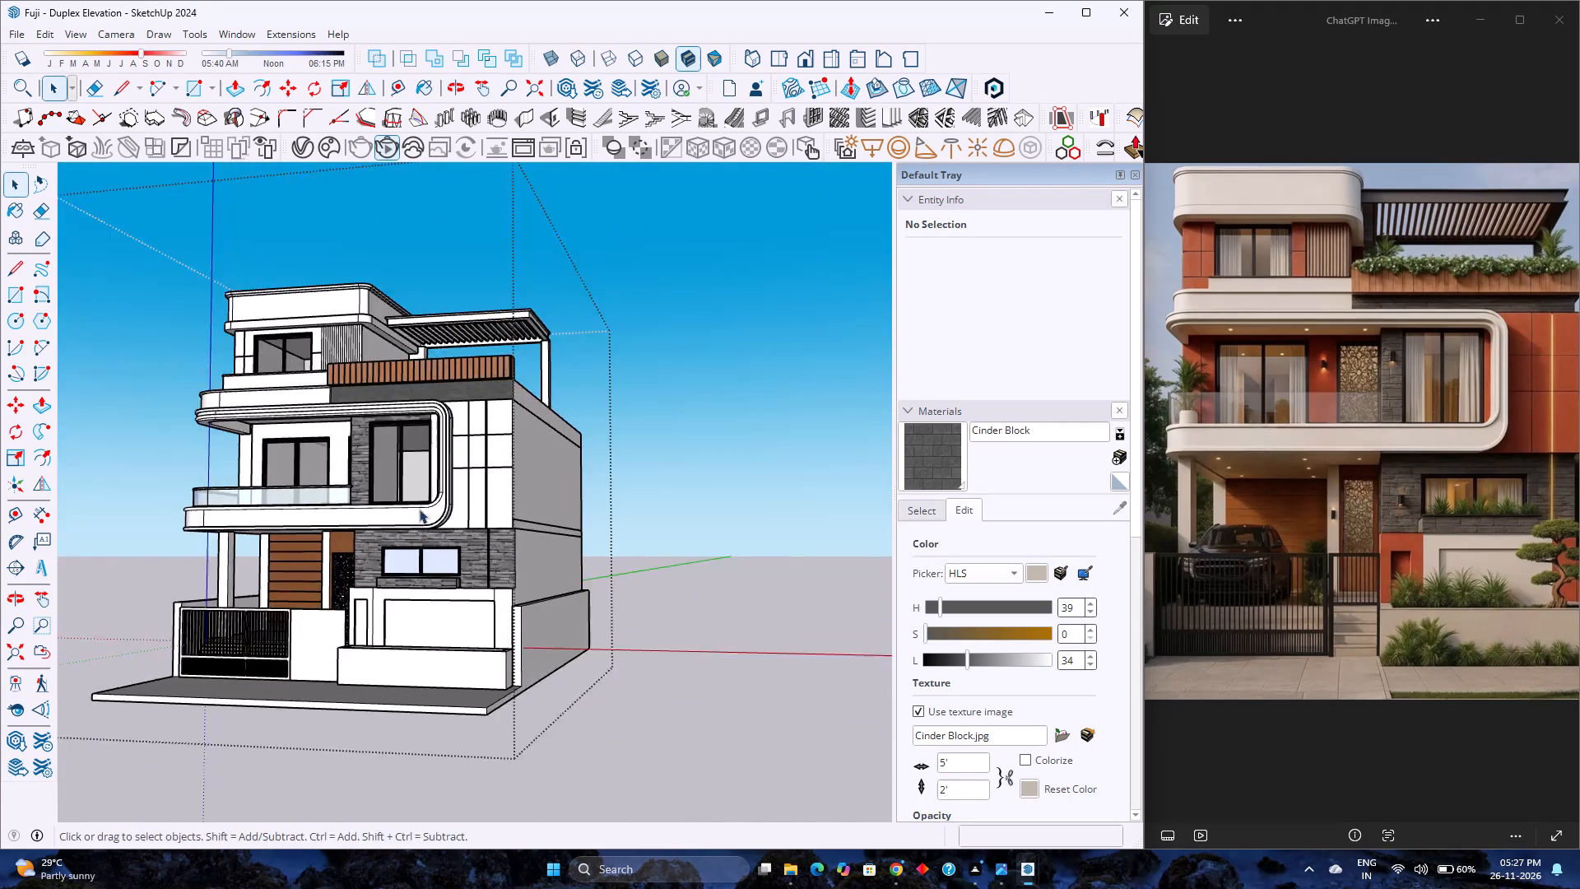
{"action": "middle_click_drag", "start_coordinate": [411, 519], "coordinate": [634, 493]}
{"action": "middle_click", "coordinate": [634, 493]}
{"action": "scroll", "coordinate": [597, 490], "scroll_direction": "down", "scroll_amount": 4}
{"action": "scroll", "coordinate": [592, 549], "scroll_direction": "up", "scroll_amount": 2}
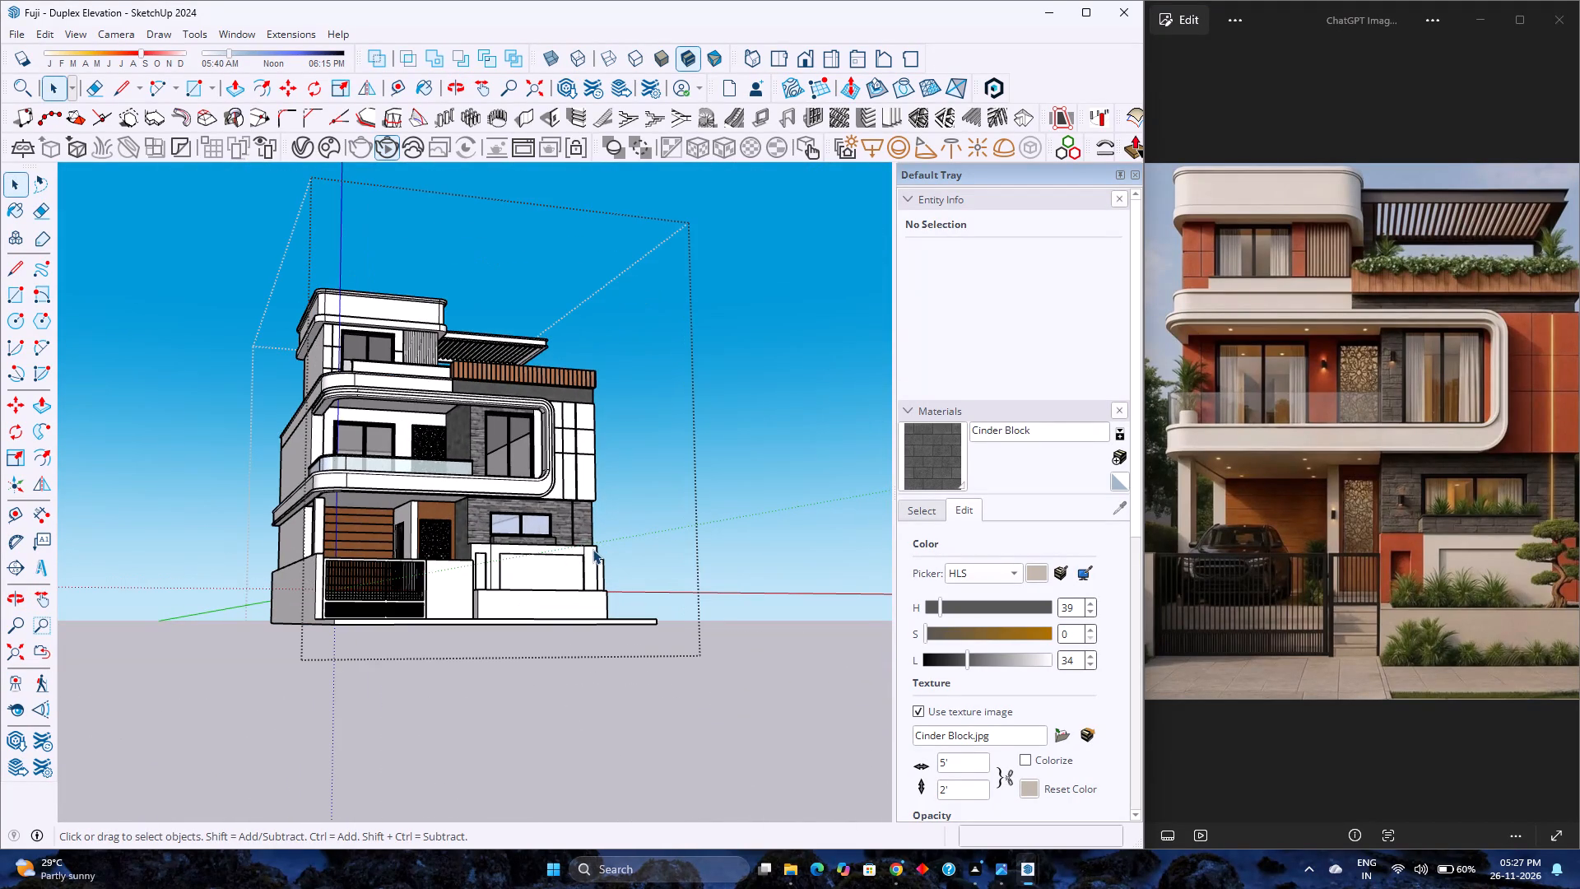
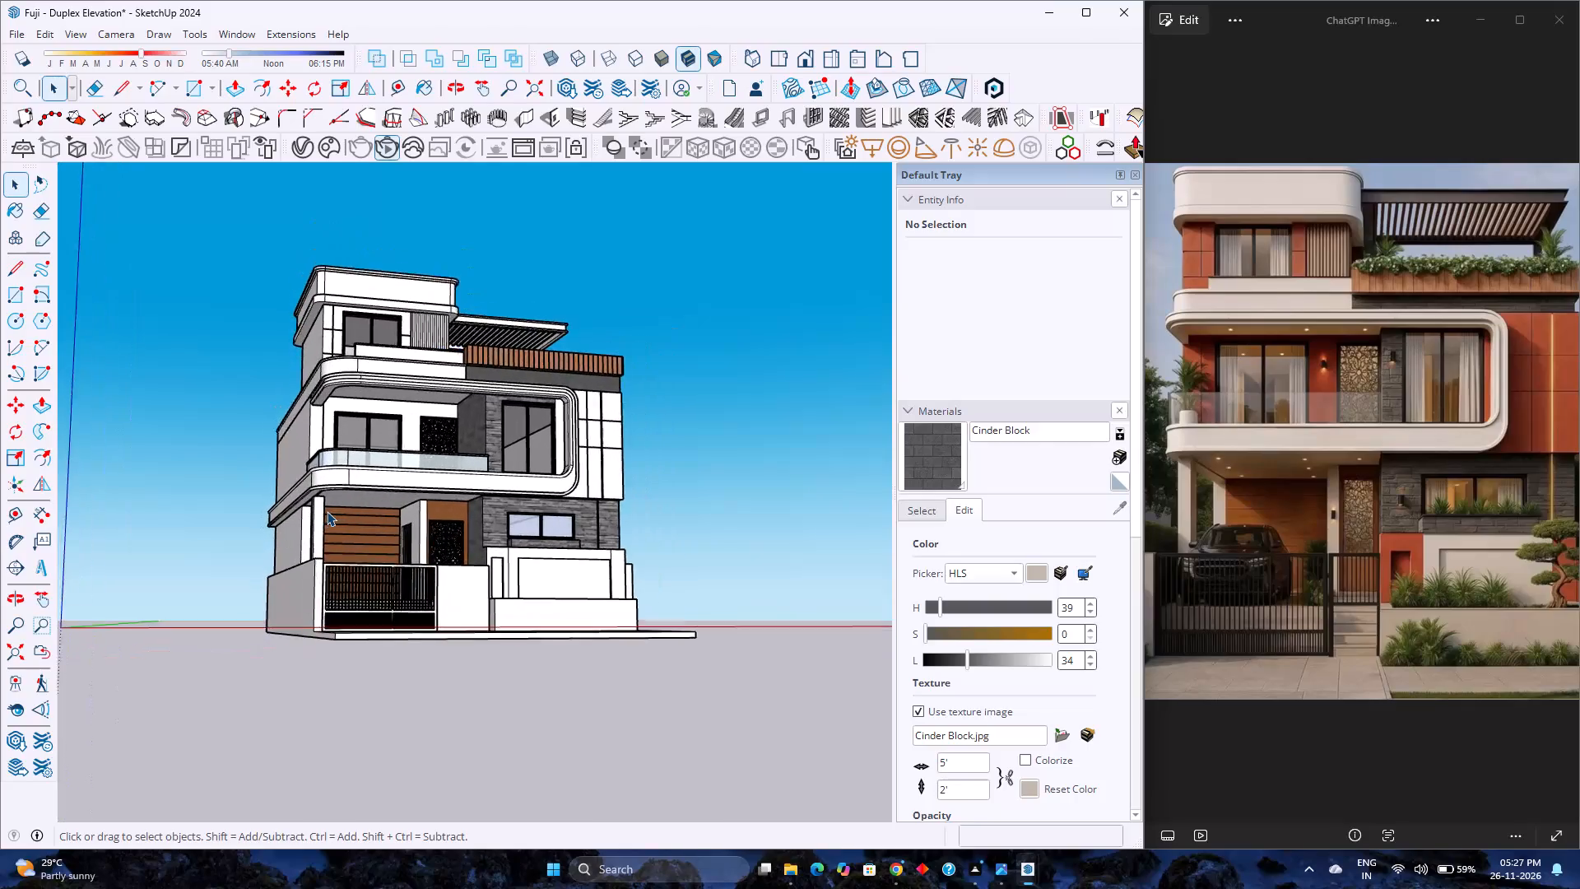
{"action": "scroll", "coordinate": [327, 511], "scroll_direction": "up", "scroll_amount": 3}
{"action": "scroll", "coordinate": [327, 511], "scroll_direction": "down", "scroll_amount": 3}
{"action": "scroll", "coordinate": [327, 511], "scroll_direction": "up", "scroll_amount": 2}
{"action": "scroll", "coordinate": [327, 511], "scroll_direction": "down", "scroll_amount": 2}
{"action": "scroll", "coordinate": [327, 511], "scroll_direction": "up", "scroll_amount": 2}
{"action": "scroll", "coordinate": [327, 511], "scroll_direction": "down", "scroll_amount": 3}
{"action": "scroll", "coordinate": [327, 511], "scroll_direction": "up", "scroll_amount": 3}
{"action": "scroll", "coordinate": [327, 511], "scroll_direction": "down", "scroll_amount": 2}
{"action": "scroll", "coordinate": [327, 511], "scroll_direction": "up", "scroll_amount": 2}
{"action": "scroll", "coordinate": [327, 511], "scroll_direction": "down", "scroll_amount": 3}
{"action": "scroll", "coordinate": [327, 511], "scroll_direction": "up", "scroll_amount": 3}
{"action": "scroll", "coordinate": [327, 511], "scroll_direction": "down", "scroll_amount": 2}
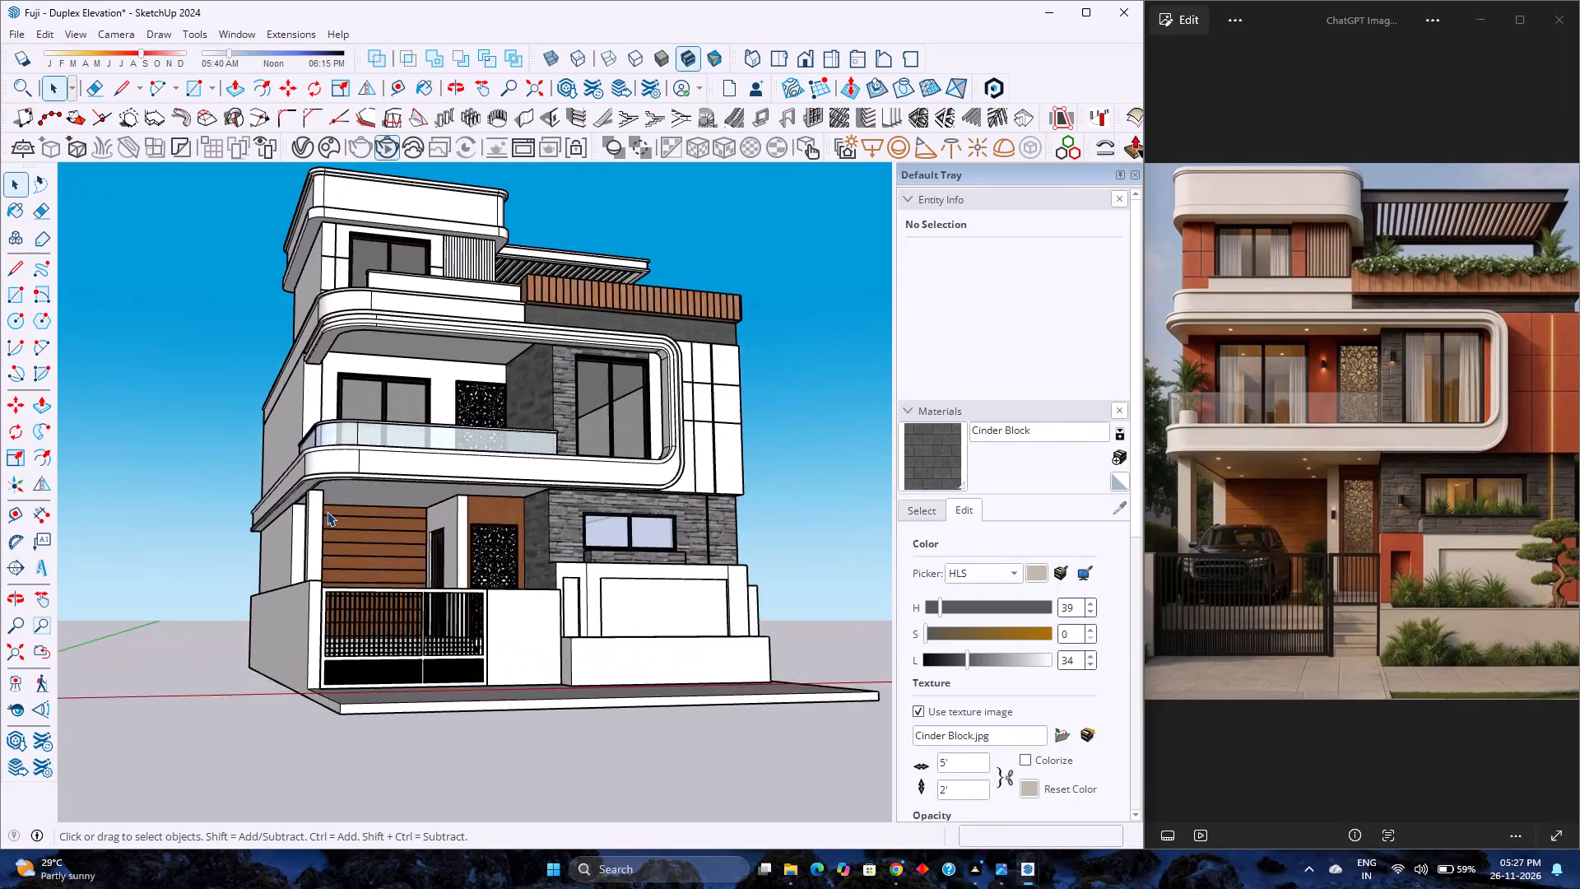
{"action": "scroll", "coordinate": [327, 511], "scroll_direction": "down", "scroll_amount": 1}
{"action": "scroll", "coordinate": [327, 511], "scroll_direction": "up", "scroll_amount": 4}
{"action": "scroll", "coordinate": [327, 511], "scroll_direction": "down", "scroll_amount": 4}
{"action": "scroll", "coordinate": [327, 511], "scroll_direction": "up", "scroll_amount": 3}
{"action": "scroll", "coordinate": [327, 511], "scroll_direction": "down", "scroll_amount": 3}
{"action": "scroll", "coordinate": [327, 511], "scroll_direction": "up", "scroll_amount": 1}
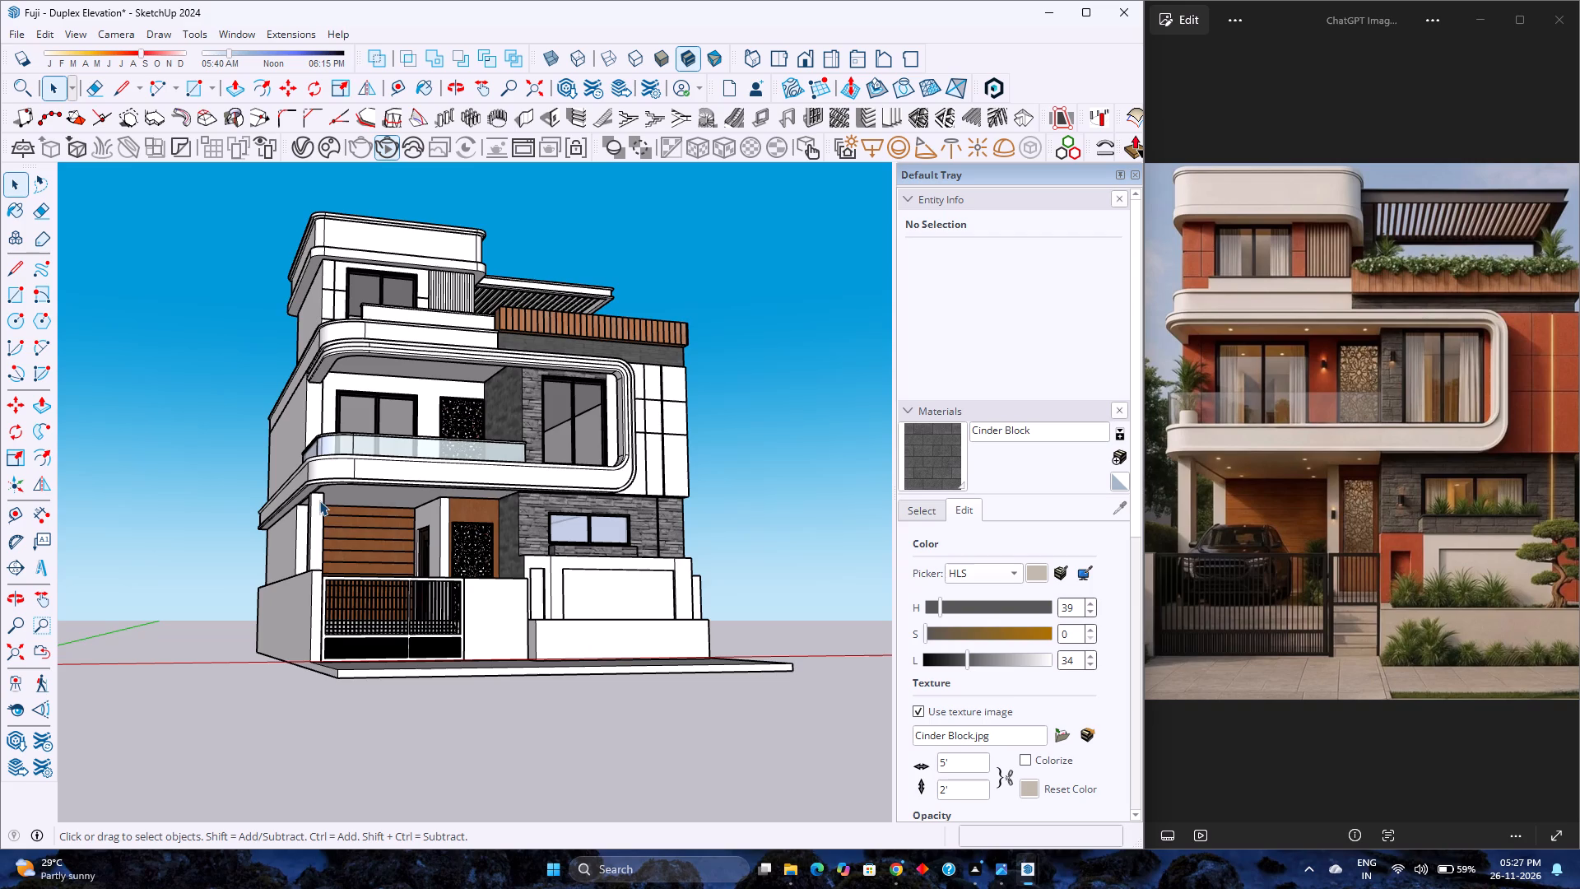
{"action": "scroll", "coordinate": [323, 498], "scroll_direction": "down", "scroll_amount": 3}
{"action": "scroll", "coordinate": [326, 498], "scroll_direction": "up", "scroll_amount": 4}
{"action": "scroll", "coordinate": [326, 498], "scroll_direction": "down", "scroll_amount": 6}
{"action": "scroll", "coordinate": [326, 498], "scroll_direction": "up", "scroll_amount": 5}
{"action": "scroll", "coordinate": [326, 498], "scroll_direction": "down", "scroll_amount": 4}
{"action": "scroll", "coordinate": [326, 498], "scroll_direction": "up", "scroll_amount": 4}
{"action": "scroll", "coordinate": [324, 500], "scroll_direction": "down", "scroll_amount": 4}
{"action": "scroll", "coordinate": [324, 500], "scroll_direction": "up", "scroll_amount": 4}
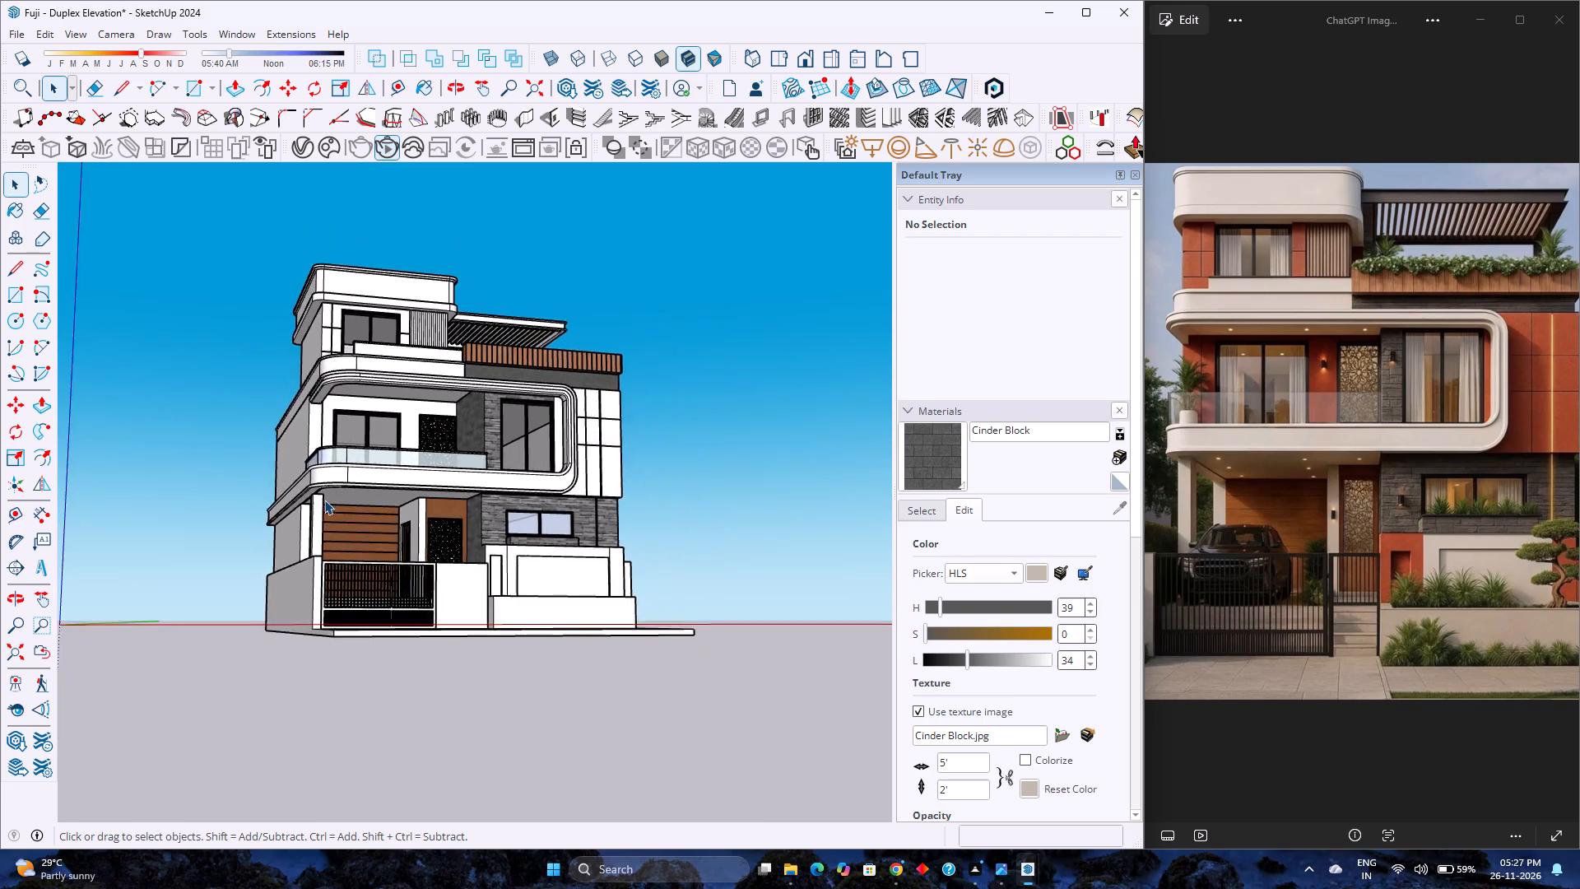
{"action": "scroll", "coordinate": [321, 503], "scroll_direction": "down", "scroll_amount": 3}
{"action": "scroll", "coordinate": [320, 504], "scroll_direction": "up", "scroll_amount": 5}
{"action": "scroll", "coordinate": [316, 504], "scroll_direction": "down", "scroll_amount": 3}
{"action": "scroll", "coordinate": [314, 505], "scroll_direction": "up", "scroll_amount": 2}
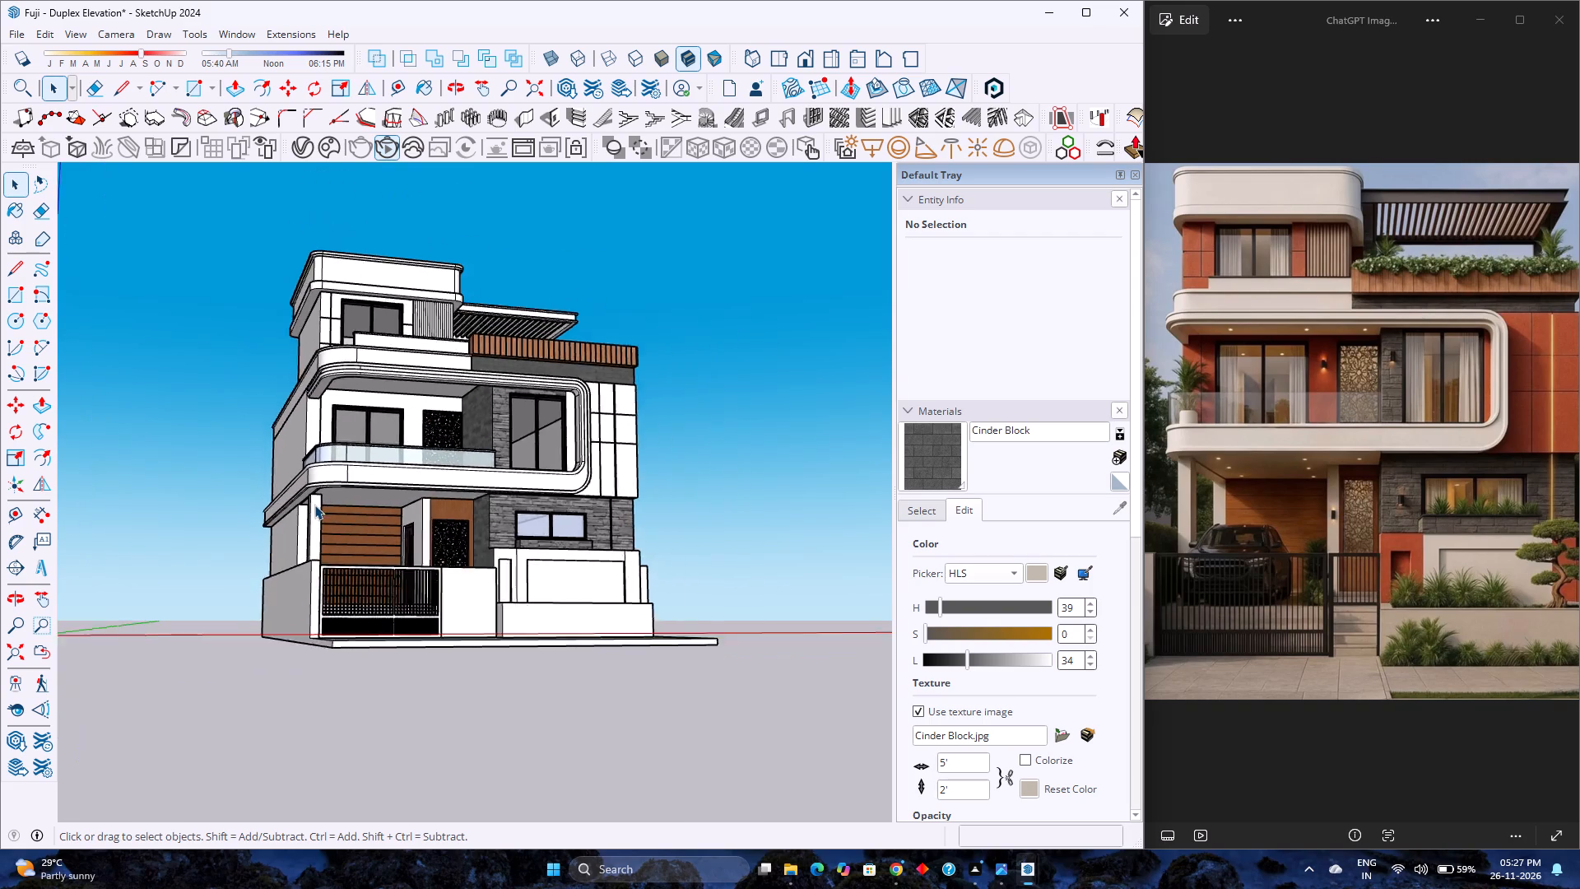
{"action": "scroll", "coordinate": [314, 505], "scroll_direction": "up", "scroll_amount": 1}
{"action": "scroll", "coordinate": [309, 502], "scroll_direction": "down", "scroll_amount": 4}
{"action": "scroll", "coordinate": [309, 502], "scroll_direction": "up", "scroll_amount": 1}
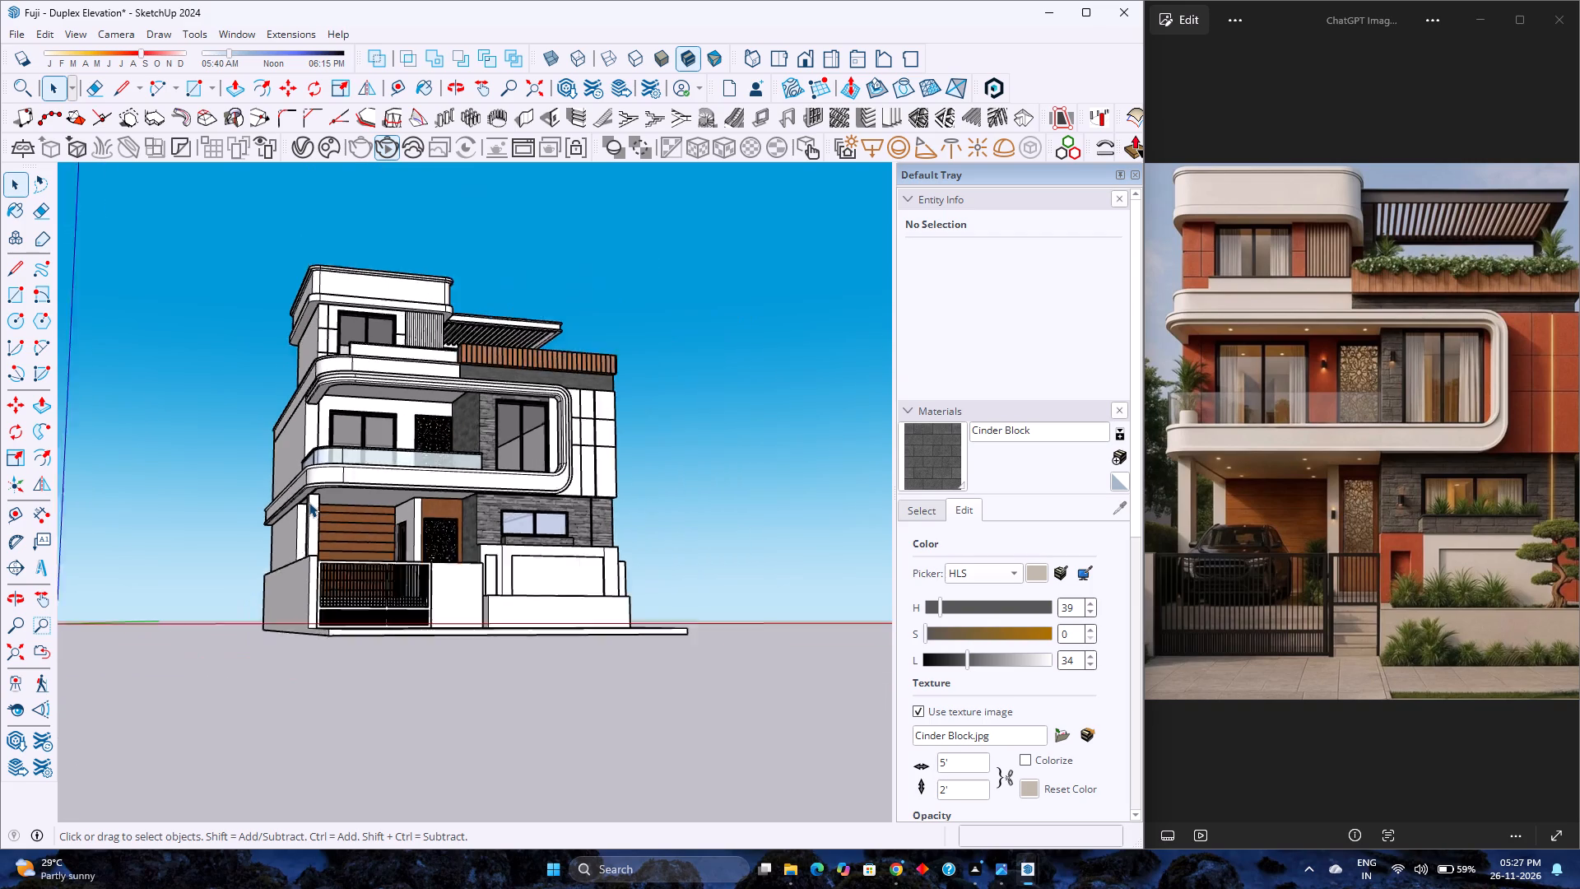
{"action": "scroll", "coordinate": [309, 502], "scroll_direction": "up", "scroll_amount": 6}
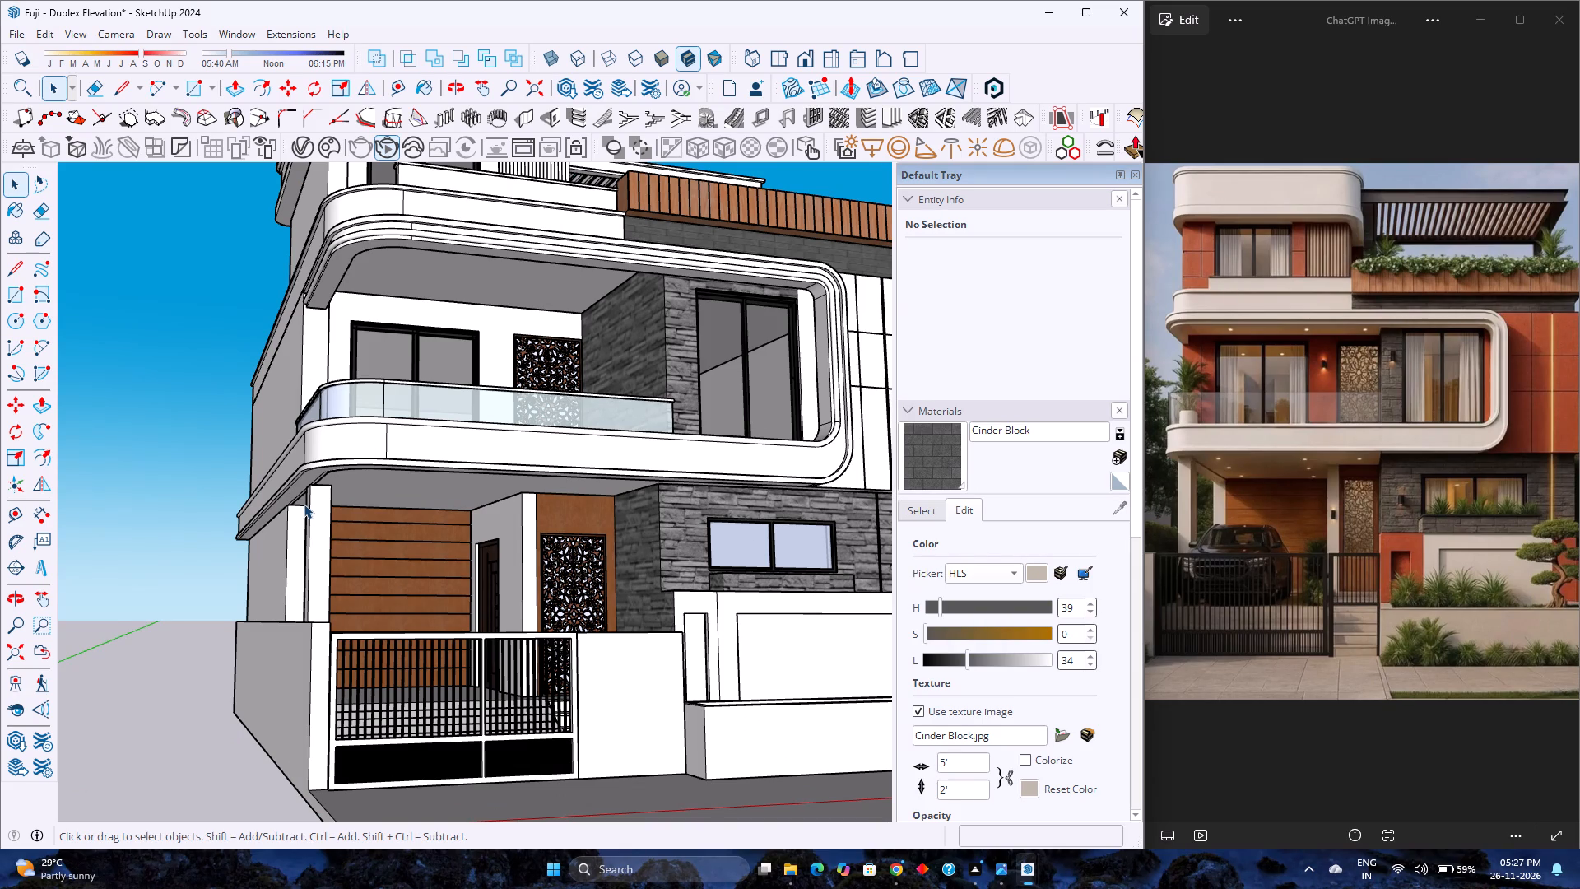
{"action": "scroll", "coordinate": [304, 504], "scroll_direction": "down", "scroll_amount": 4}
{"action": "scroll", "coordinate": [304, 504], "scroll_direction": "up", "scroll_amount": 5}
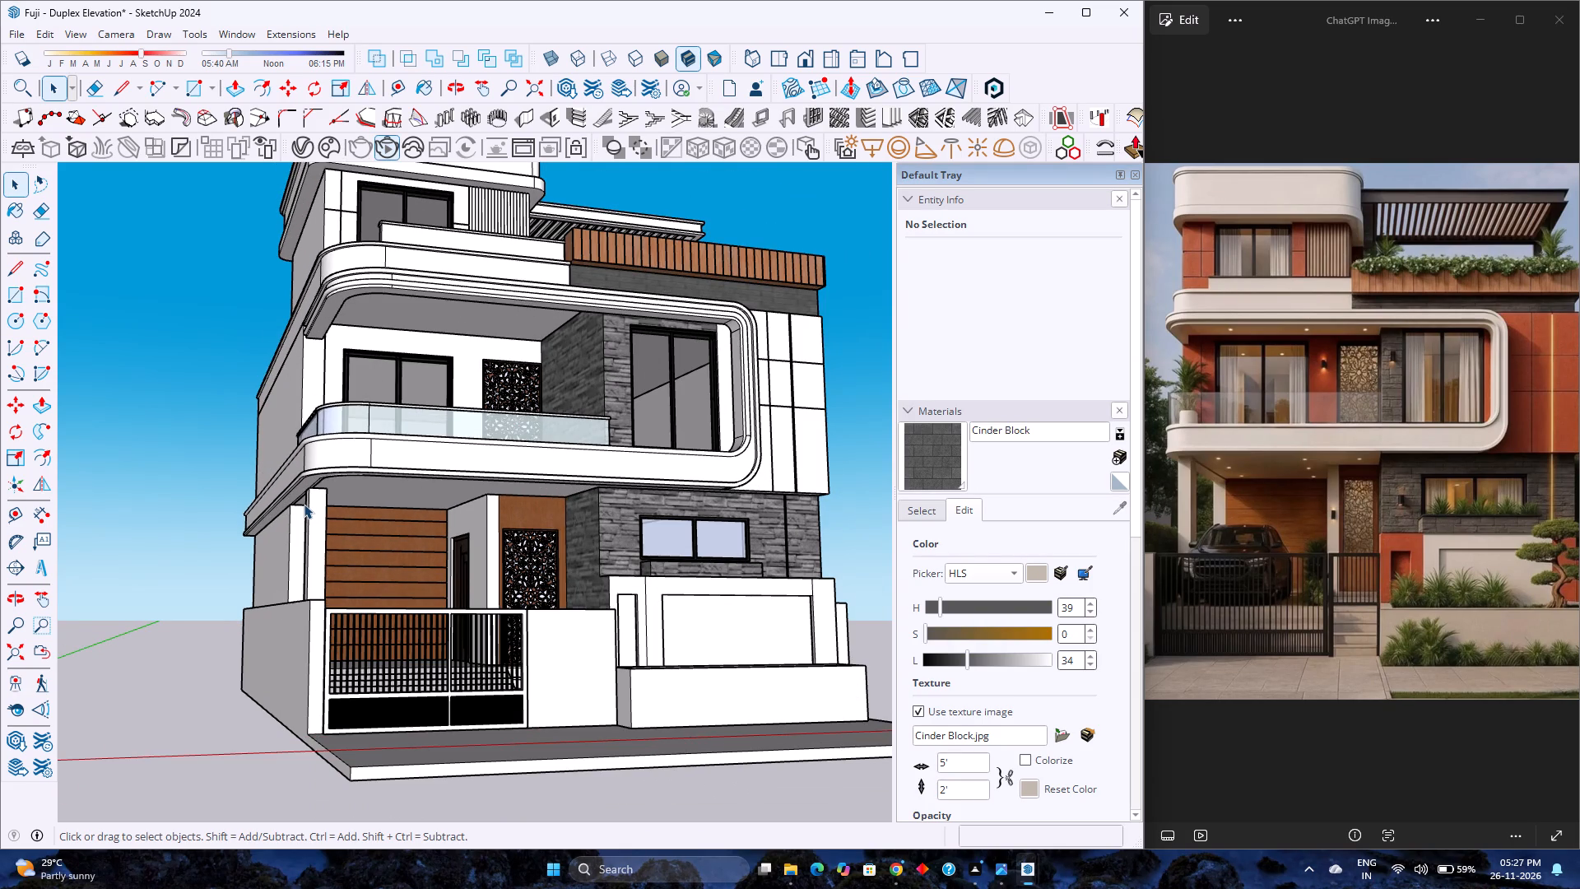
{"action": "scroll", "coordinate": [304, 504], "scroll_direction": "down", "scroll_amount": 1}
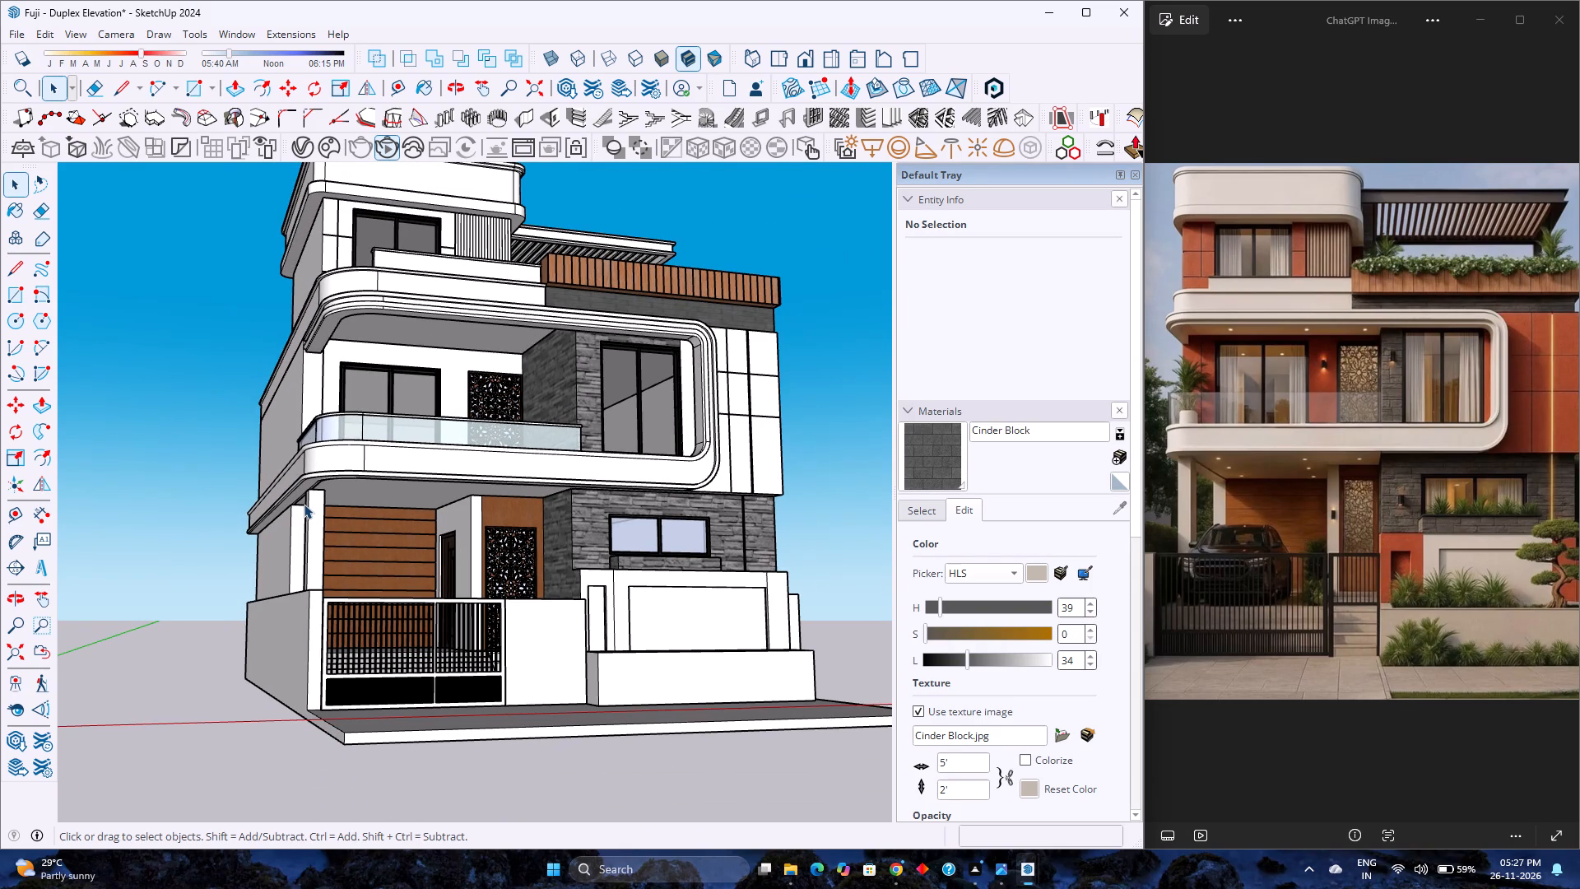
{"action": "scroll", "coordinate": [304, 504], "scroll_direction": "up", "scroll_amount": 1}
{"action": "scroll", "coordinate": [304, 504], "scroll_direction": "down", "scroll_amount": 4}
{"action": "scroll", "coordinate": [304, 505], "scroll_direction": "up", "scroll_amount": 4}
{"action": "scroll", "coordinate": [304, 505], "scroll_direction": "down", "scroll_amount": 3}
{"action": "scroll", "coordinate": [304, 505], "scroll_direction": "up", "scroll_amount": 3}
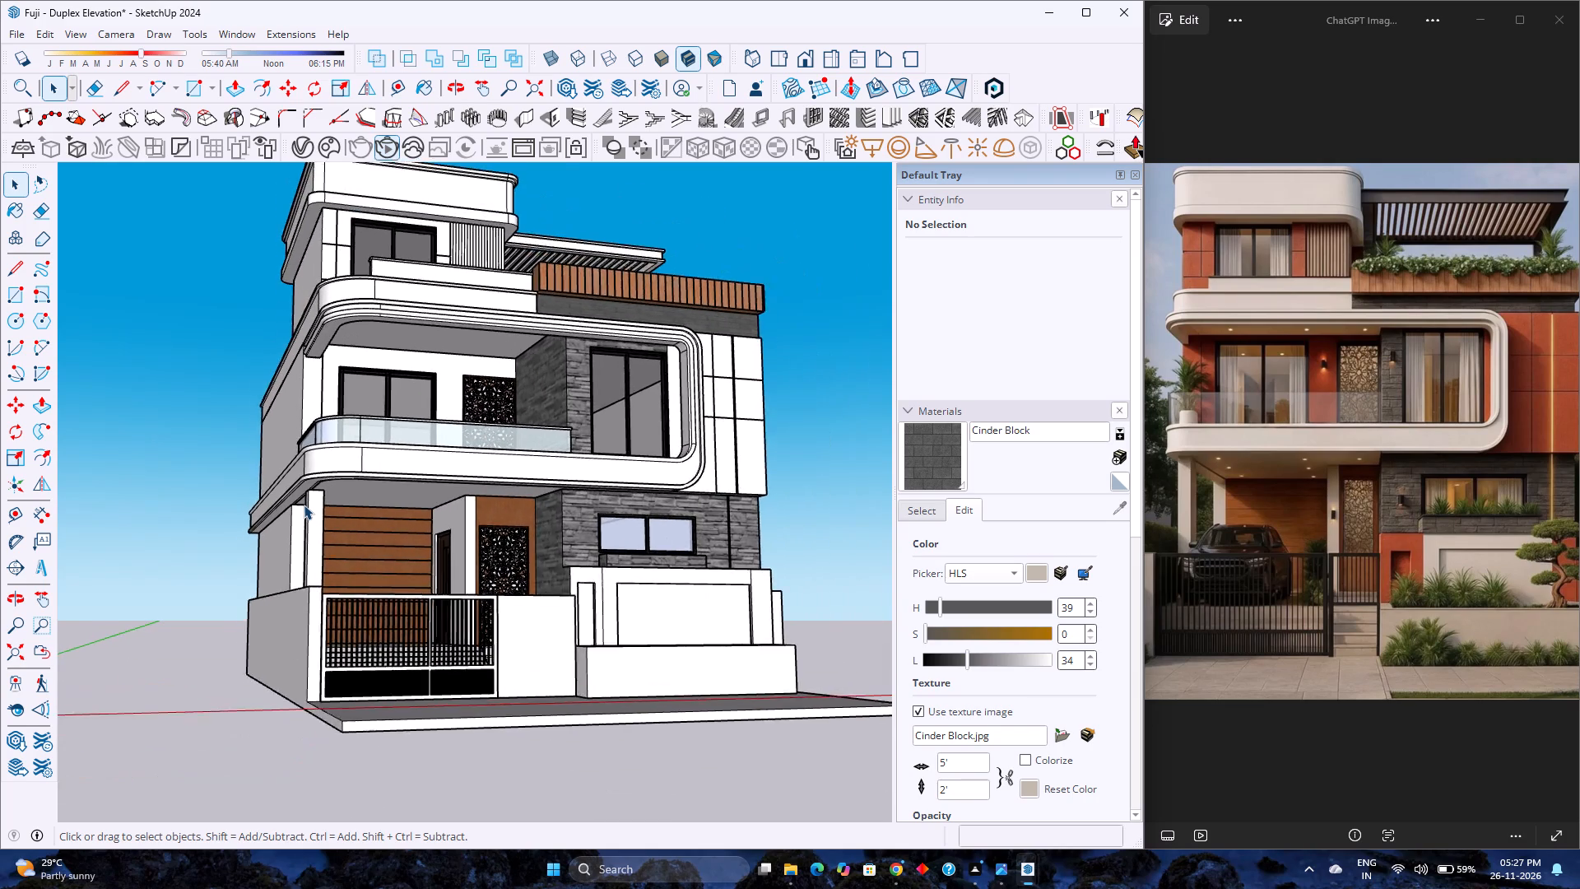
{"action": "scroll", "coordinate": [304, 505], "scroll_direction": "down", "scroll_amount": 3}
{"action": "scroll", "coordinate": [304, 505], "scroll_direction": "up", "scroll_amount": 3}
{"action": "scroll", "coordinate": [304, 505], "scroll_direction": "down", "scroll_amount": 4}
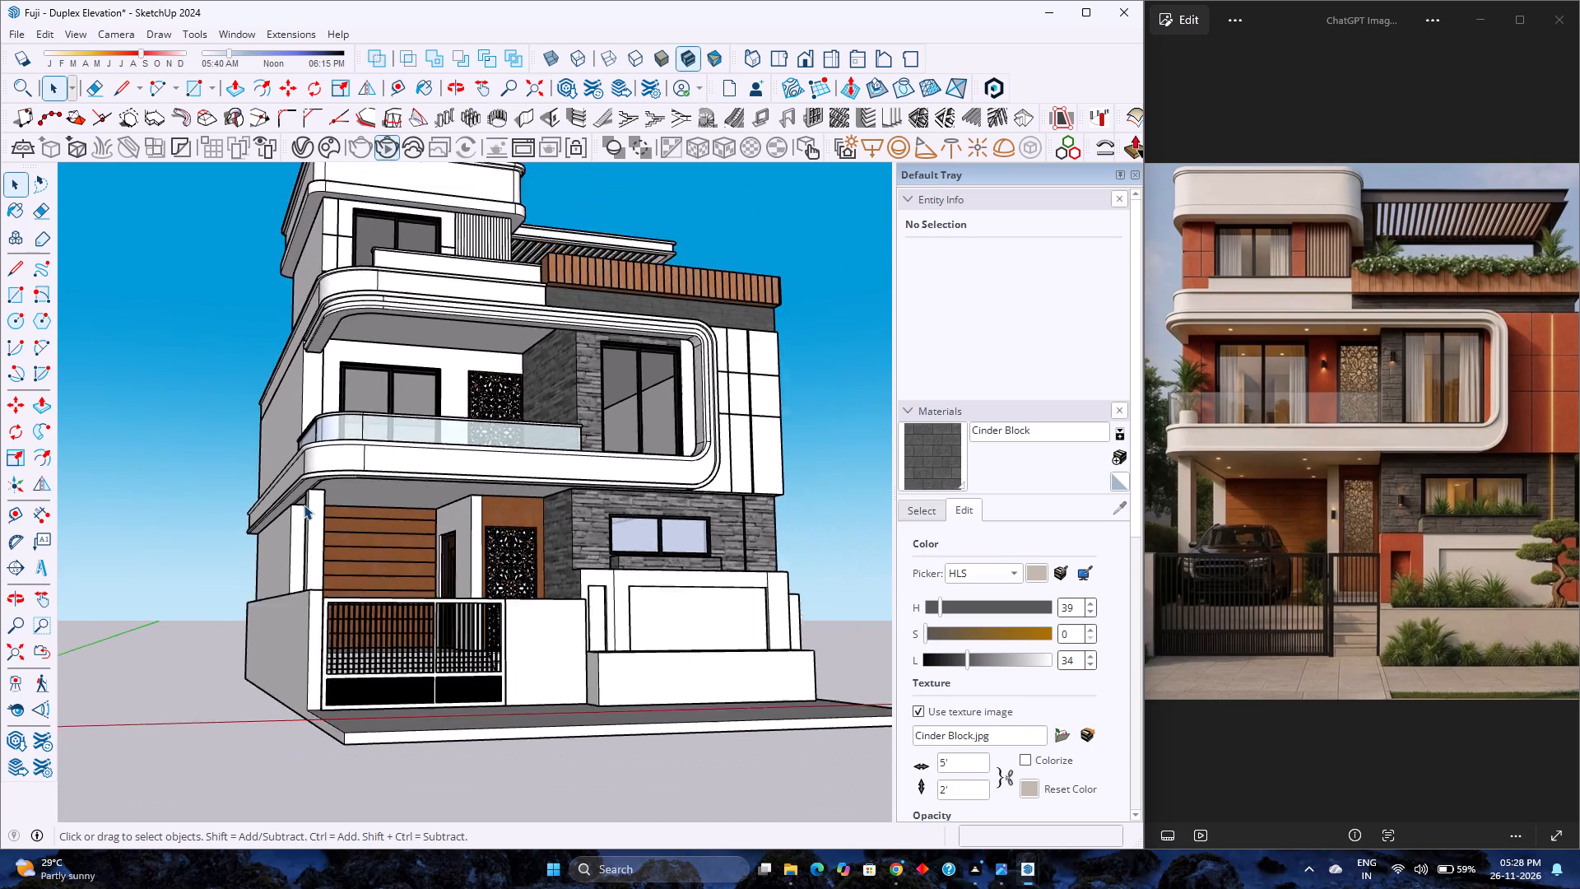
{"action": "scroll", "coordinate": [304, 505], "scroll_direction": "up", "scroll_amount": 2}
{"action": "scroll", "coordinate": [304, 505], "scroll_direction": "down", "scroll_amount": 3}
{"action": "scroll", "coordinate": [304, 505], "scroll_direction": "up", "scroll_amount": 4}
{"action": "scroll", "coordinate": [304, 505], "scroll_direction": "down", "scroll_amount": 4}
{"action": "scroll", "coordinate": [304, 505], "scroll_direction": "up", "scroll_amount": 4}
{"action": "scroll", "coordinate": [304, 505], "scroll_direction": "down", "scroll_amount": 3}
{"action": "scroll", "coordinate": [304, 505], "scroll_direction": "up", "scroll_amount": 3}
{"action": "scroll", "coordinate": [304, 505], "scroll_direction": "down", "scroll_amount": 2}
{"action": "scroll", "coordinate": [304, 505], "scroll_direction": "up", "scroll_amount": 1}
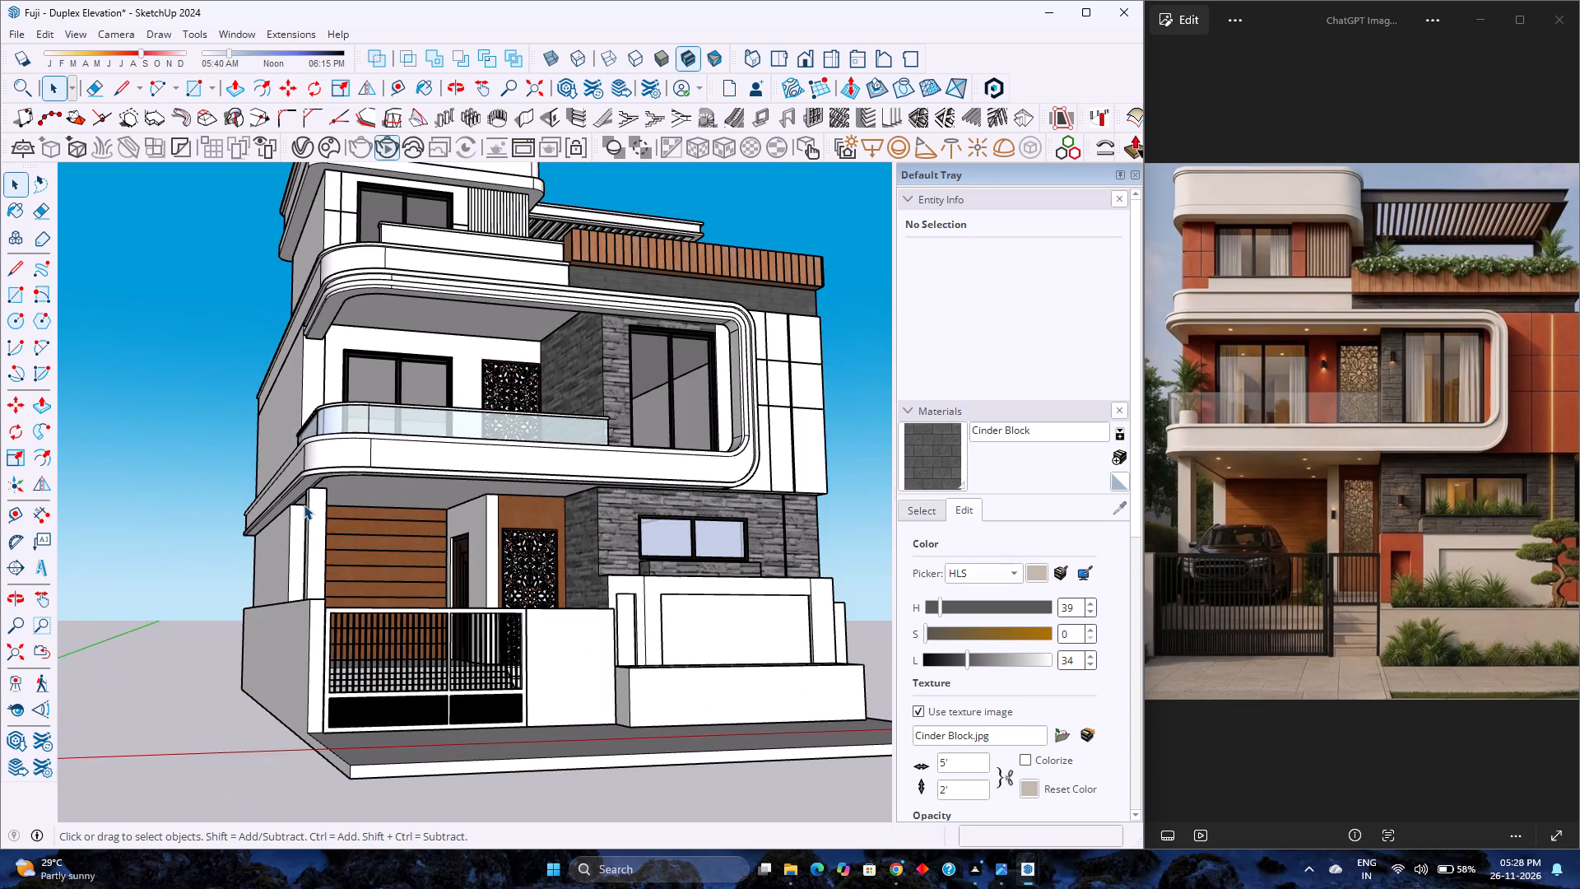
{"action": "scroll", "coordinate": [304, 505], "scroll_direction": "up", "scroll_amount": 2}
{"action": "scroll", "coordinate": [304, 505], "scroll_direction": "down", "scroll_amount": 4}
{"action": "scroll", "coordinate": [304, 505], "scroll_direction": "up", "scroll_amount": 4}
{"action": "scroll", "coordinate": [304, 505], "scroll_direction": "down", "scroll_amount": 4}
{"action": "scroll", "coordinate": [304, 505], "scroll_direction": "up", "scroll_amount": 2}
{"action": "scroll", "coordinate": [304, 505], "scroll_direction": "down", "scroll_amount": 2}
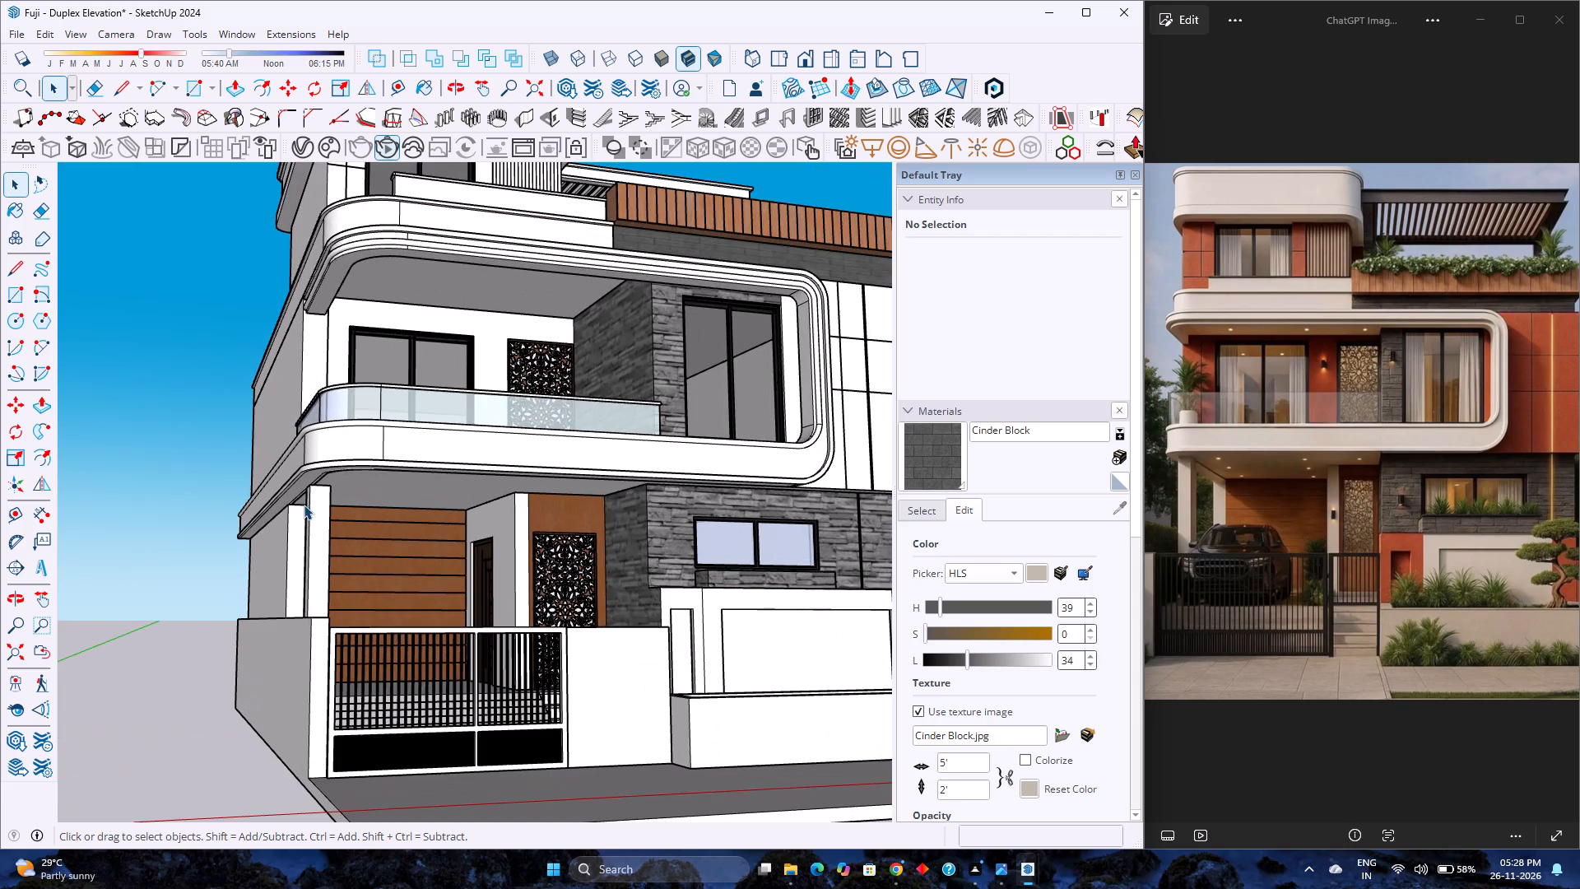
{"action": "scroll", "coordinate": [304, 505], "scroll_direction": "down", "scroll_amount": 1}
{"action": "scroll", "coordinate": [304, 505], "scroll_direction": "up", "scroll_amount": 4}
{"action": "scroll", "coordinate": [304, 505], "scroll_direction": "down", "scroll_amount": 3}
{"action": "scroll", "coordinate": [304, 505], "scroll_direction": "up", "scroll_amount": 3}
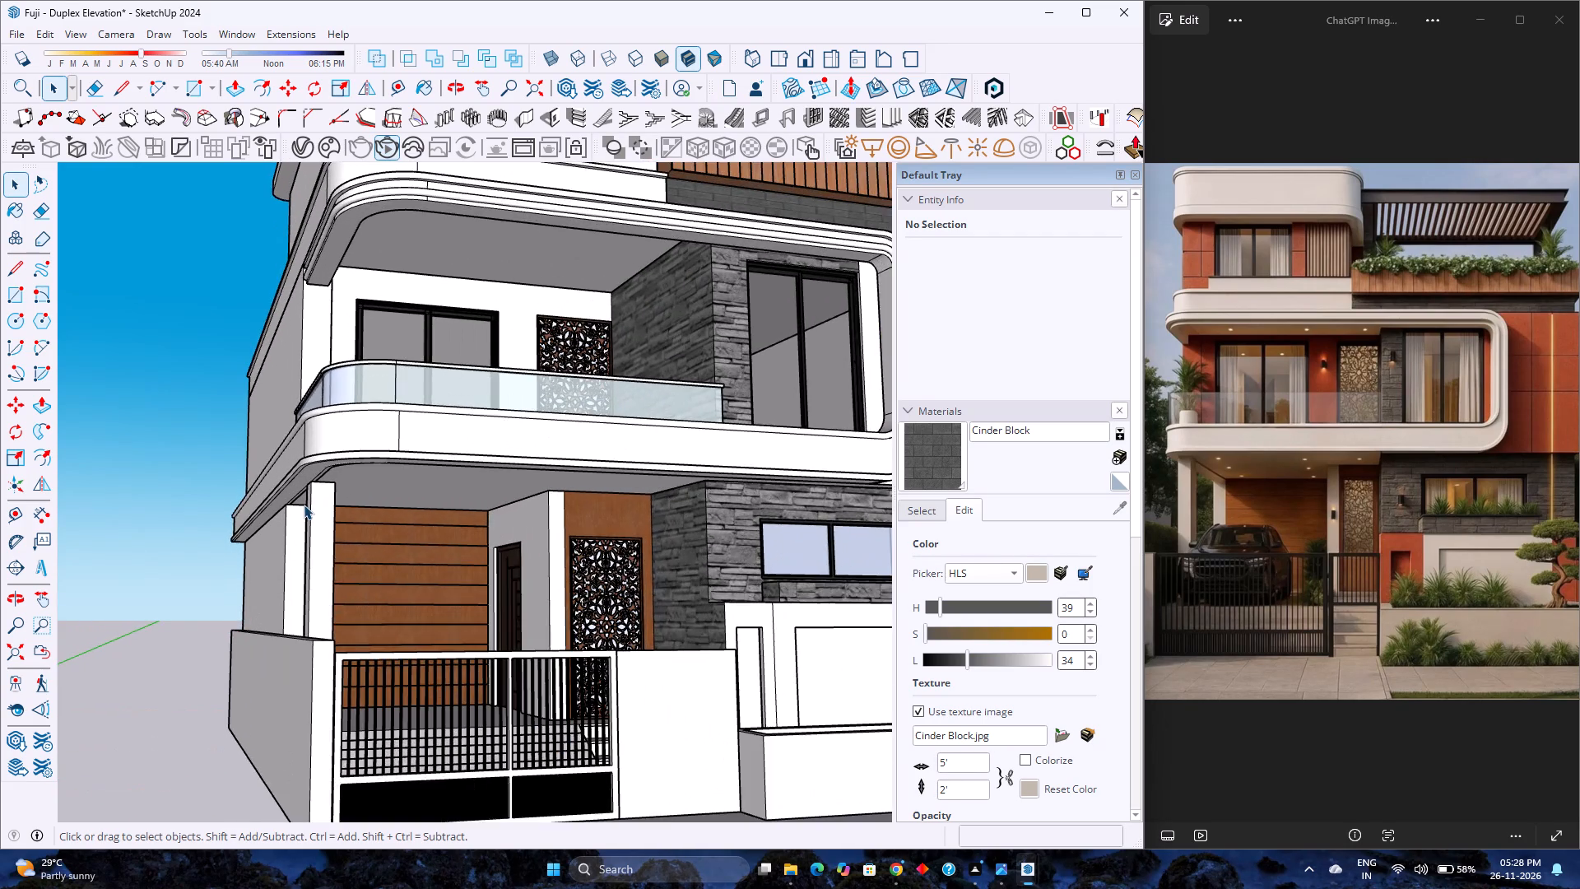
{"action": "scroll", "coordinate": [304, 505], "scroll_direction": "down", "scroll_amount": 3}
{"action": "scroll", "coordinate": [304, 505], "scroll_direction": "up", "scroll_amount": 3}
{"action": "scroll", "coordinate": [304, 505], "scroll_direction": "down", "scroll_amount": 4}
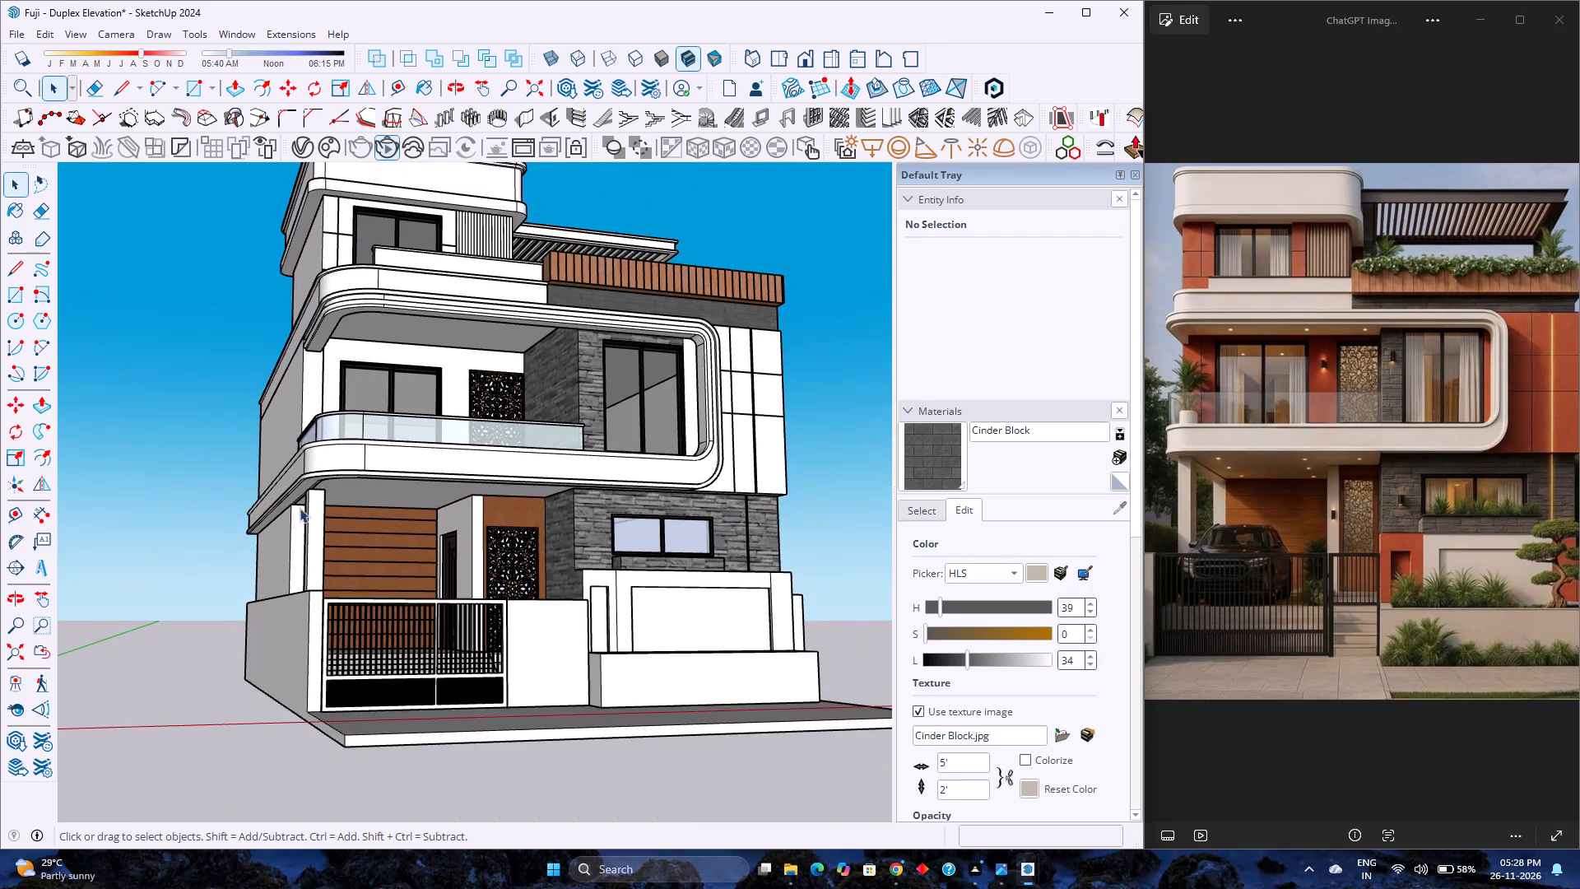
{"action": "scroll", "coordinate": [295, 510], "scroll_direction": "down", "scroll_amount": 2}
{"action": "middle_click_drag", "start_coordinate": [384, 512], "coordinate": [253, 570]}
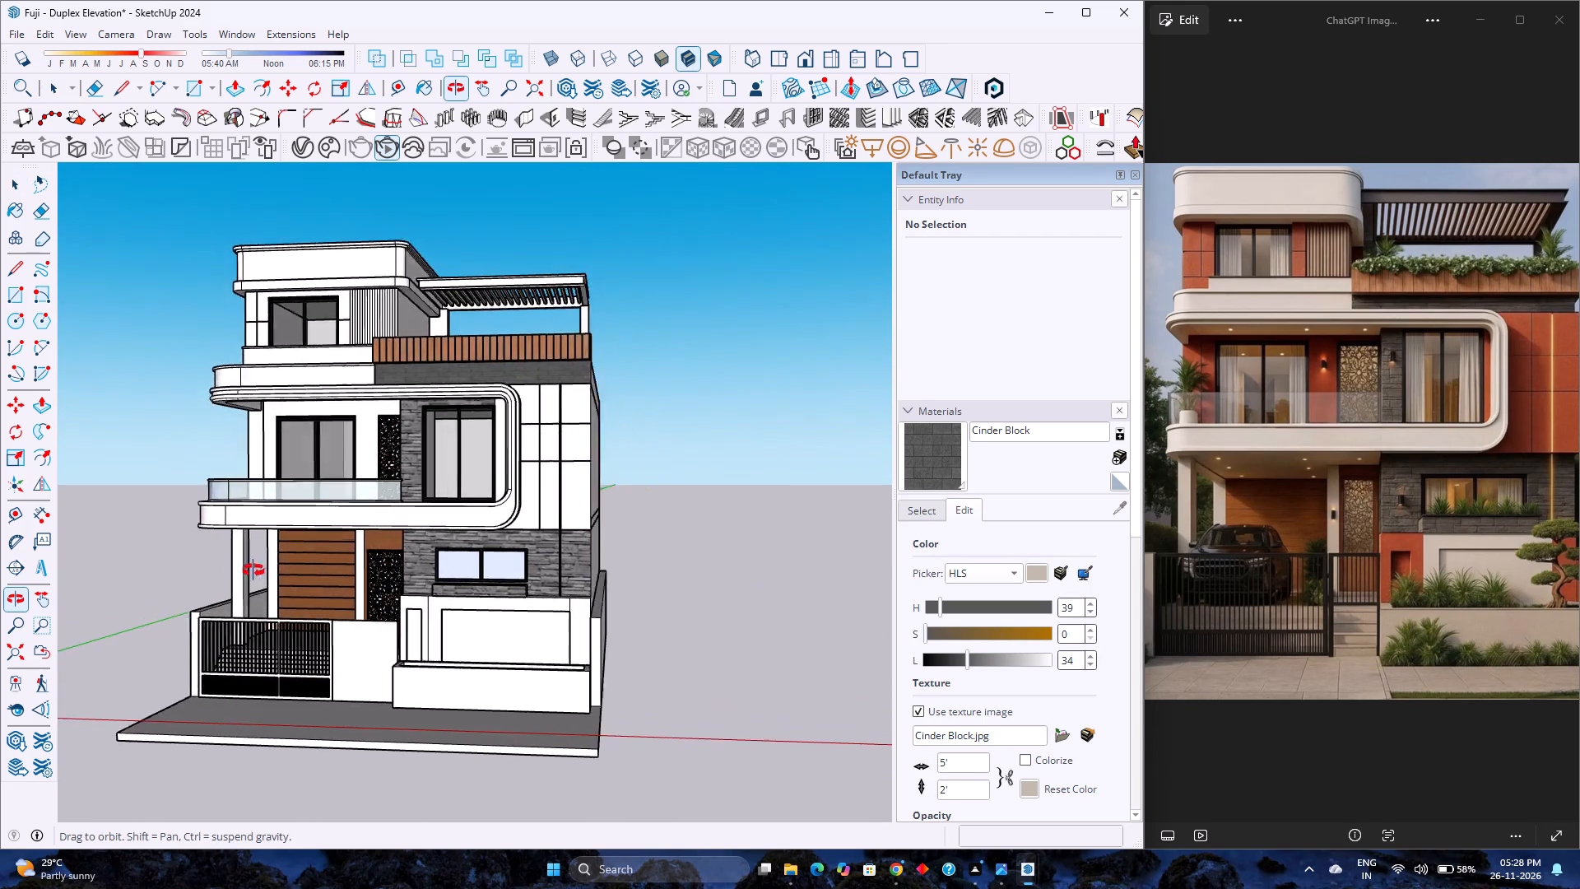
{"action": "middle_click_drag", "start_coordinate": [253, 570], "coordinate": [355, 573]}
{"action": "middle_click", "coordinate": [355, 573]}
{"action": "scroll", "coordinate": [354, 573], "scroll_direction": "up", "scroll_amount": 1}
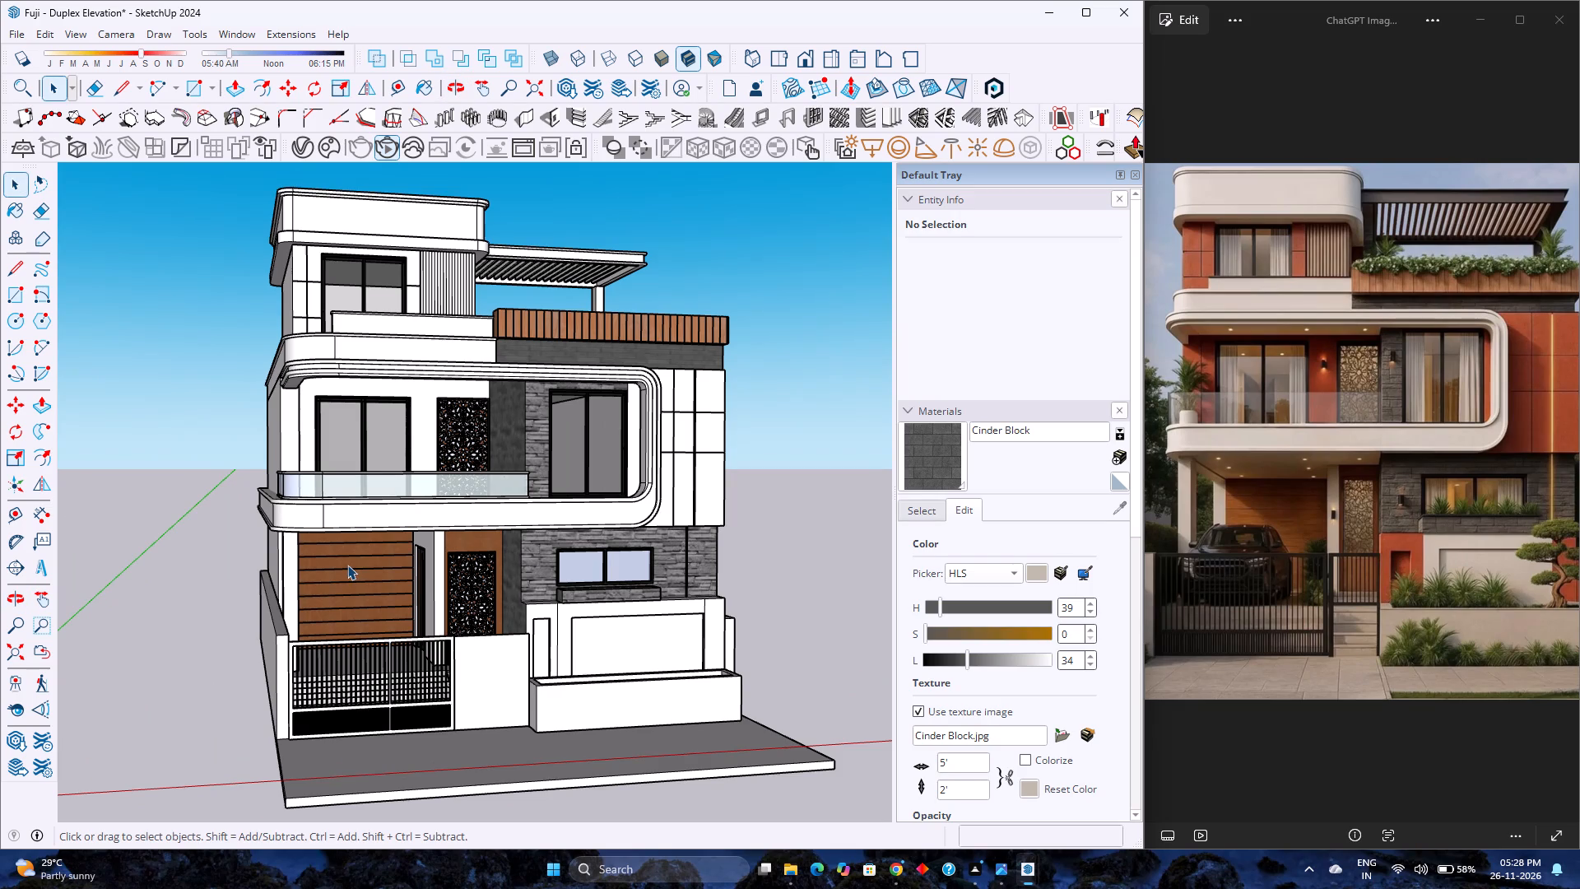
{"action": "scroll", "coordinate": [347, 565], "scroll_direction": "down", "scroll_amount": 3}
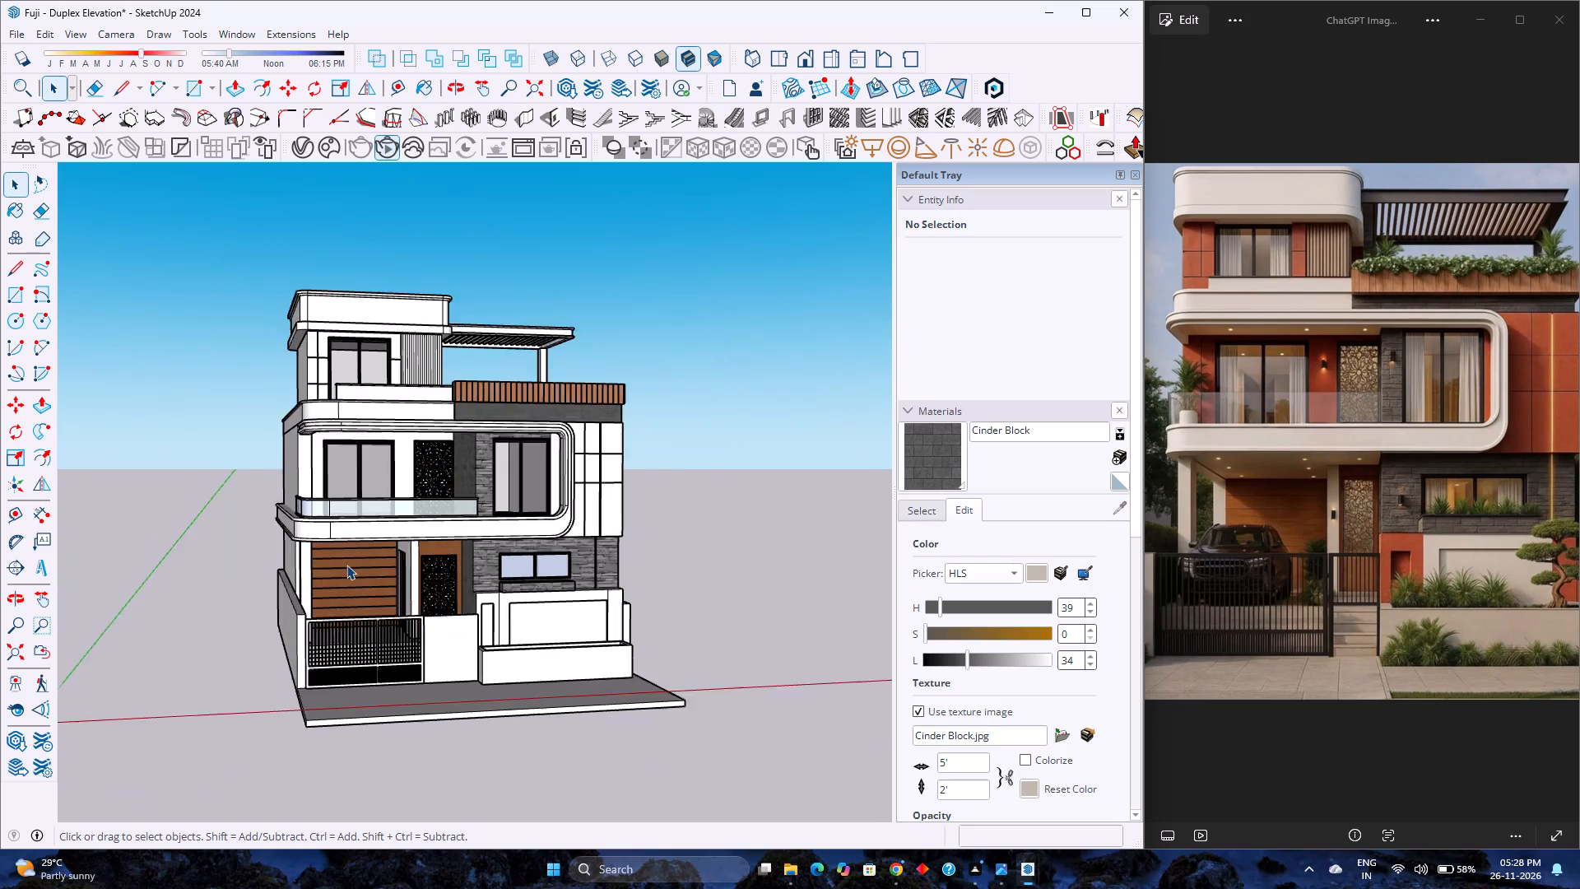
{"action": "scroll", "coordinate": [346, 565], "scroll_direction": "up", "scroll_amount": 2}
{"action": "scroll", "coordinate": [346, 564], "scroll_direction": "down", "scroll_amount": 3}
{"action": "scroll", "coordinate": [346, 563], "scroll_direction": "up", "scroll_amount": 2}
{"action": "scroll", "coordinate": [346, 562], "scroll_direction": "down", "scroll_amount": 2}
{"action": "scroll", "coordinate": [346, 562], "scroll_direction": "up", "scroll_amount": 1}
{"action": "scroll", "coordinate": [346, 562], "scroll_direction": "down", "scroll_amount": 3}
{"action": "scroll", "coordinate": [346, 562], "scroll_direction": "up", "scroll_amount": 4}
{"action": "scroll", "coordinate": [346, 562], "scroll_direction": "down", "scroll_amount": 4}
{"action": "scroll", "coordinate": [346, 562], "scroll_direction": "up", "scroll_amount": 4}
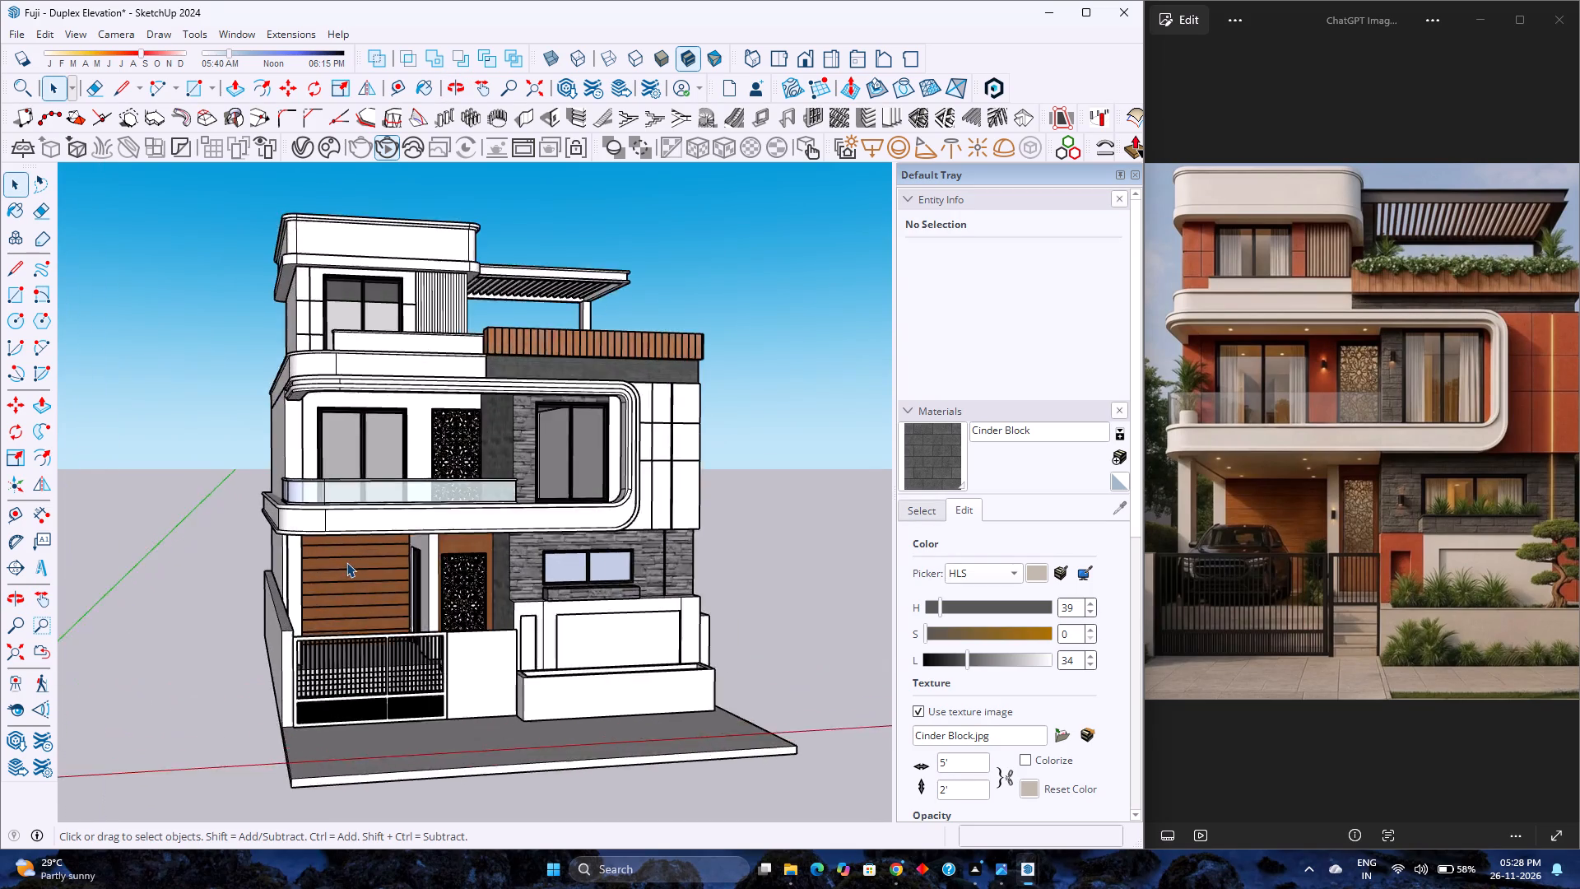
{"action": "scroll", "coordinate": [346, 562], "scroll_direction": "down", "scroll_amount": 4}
Show the whole duplex in the standard front view, fitted to the window, and review the elevation.
{"action": "left_click", "coordinate": [11, 663]}
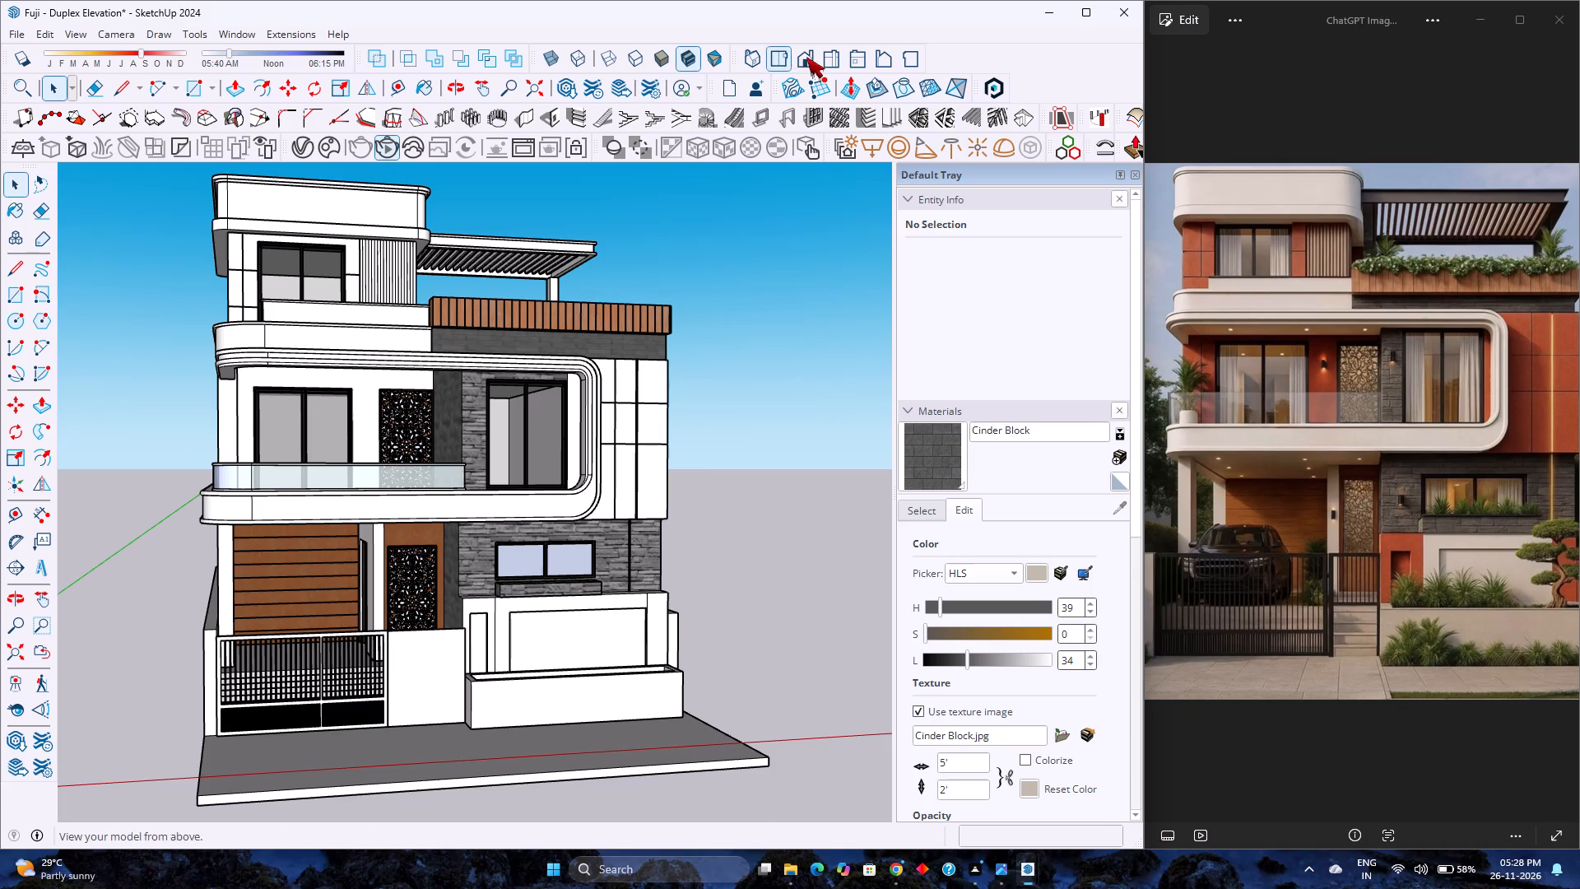
{"action": "left_click", "coordinate": [809, 57]}
{"action": "left_click", "coordinate": [14, 658]}
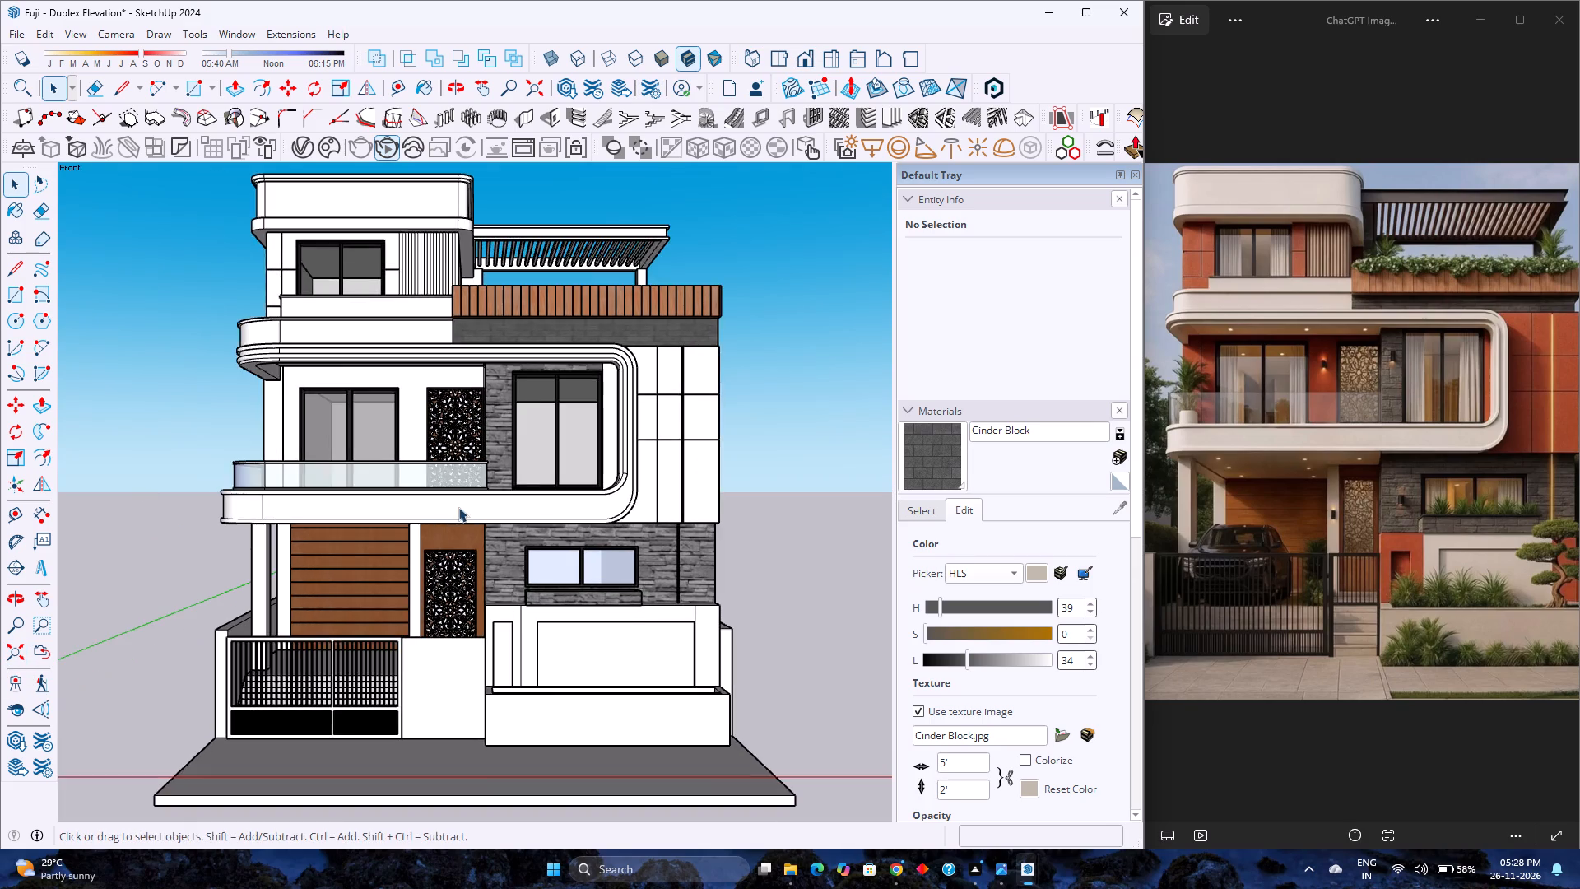
{"action": "scroll", "coordinate": [458, 507], "scroll_direction": "down", "scroll_amount": 4}
{"action": "scroll", "coordinate": [475, 556], "scroll_direction": "up", "scroll_amount": 3}
{"action": "scroll", "coordinate": [475, 556], "scroll_direction": "down", "scroll_amount": 4}
{"action": "scroll", "coordinate": [475, 556], "scroll_direction": "up", "scroll_amount": 2}
{"action": "scroll", "coordinate": [475, 556], "scroll_direction": "down", "scroll_amount": 4}
{"action": "scroll", "coordinate": [474, 555], "scroll_direction": "up", "scroll_amount": 3}
{"action": "scroll", "coordinate": [472, 552], "scroll_direction": "down", "scroll_amount": 4}
{"action": "scroll", "coordinate": [472, 552], "scroll_direction": "up", "scroll_amount": 1}
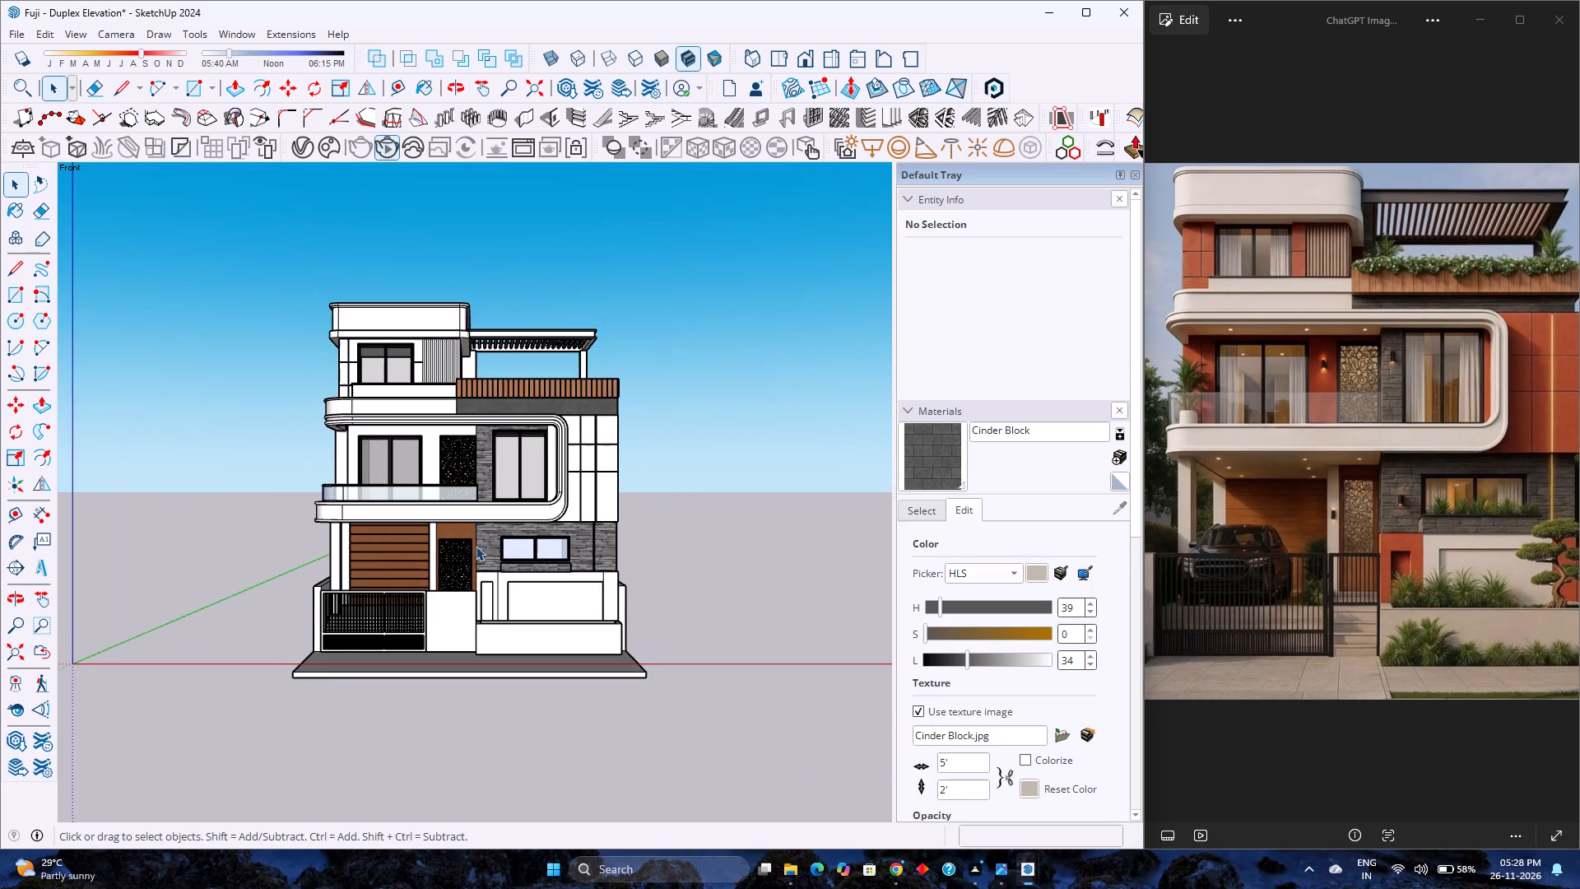
Examine the facade from below and above, covering the balcony undersides, stone walls and roof level.
{"action": "middle_click_drag", "start_coordinate": [532, 555], "coordinate": [725, 385]}
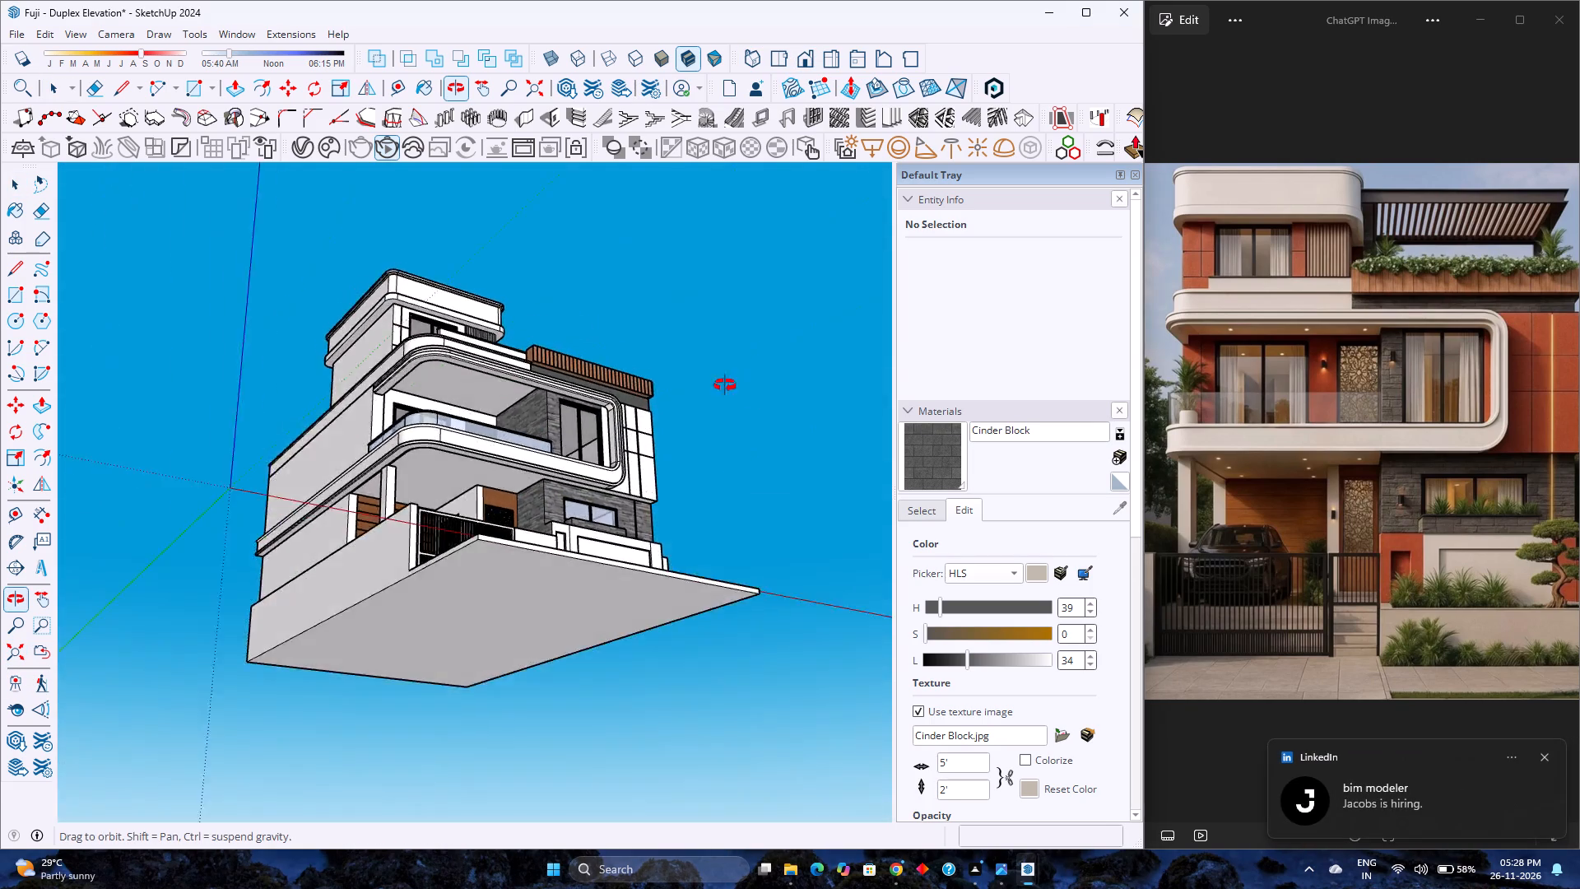
{"action": "middle_click_drag", "start_coordinate": [725, 385], "coordinate": [603, 499]}
{"action": "scroll", "coordinate": [452, 379], "scroll_direction": "up", "scroll_amount": 8}
{"action": "scroll", "coordinate": [453, 451], "scroll_direction": "down", "scroll_amount": 2}
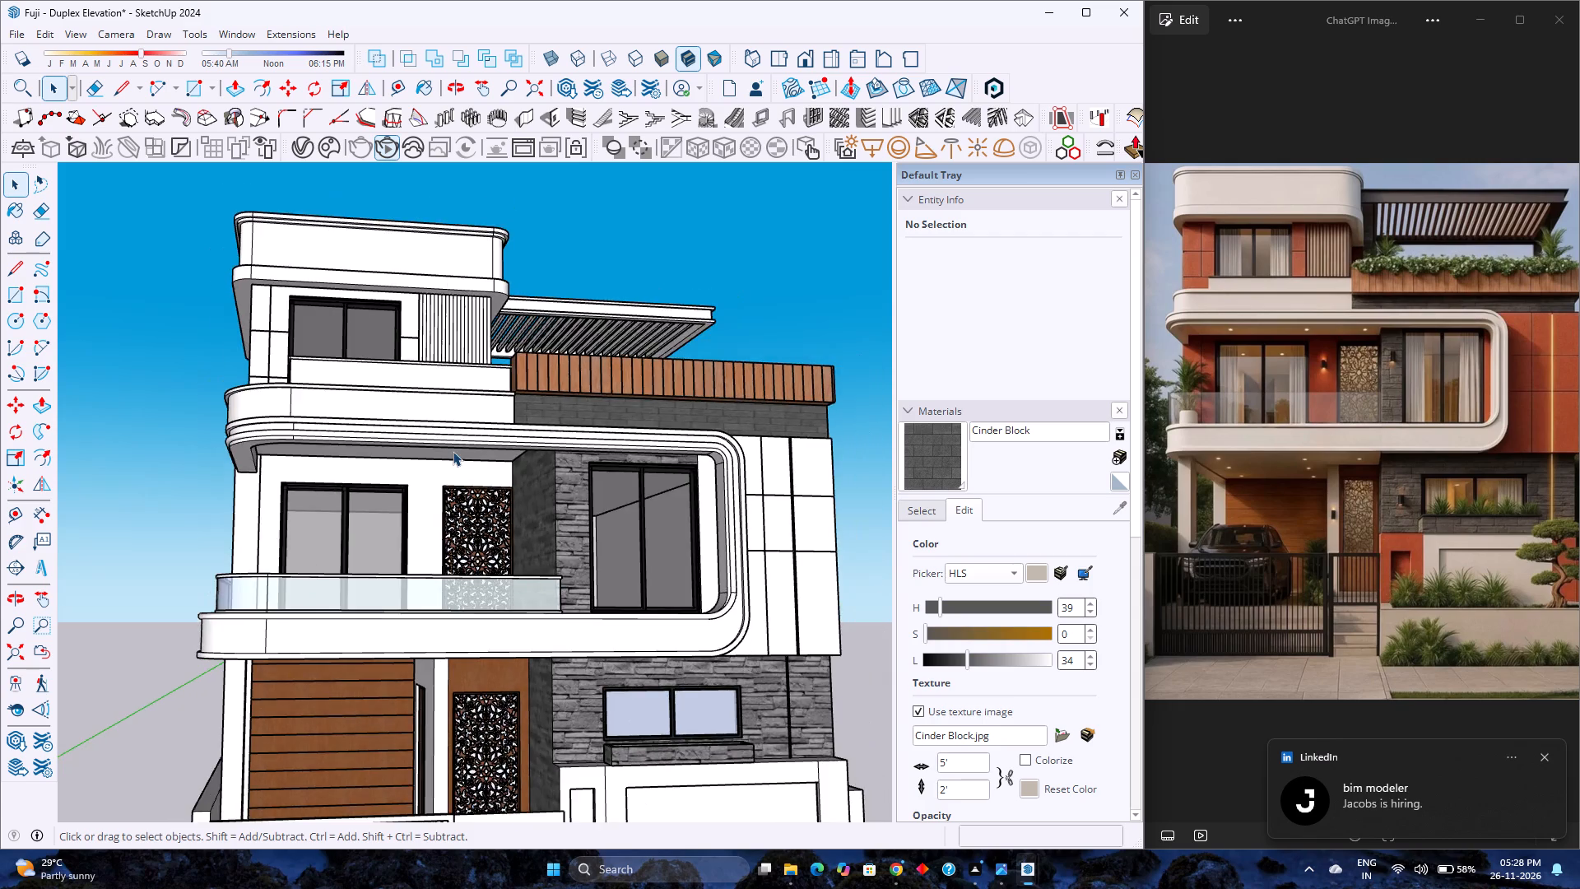
{"action": "scroll", "coordinate": [453, 451], "scroll_direction": "down", "scroll_amount": 3}
{"action": "middle_click_drag", "start_coordinate": [451, 451], "coordinate": [481, 334]}
{"action": "scroll", "coordinate": [488, 399], "scroll_direction": "up", "scroll_amount": 5}
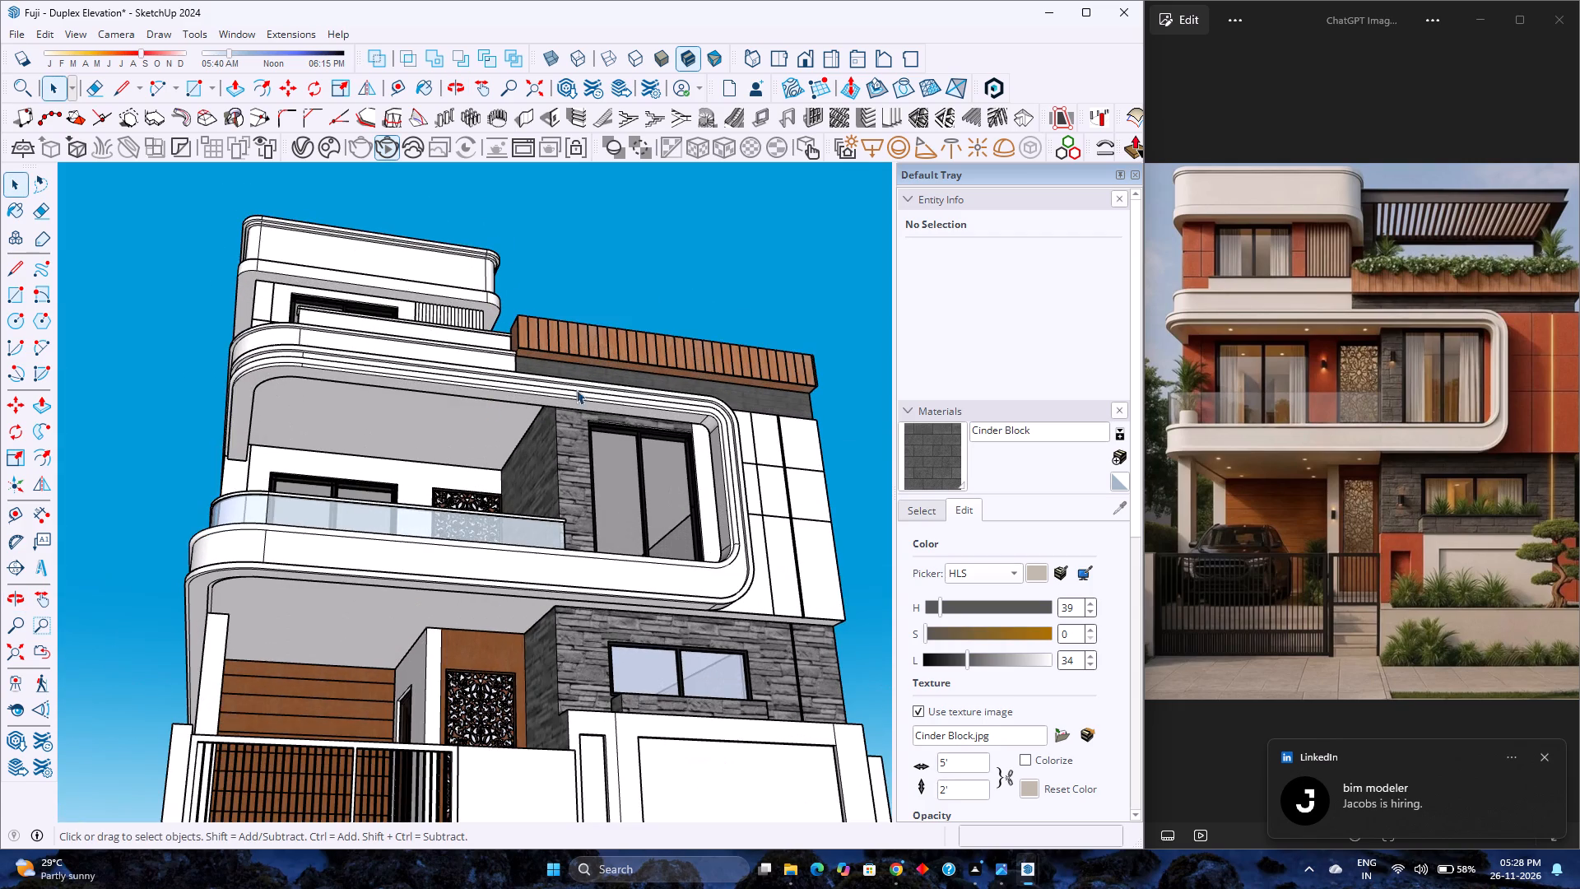
{"action": "middle_click_drag", "start_coordinate": [556, 371], "coordinate": [565, 532]}
{"action": "middle_click", "coordinate": [565, 532]}
{"action": "scroll", "coordinate": [458, 456], "scroll_direction": "down", "scroll_amount": 4}
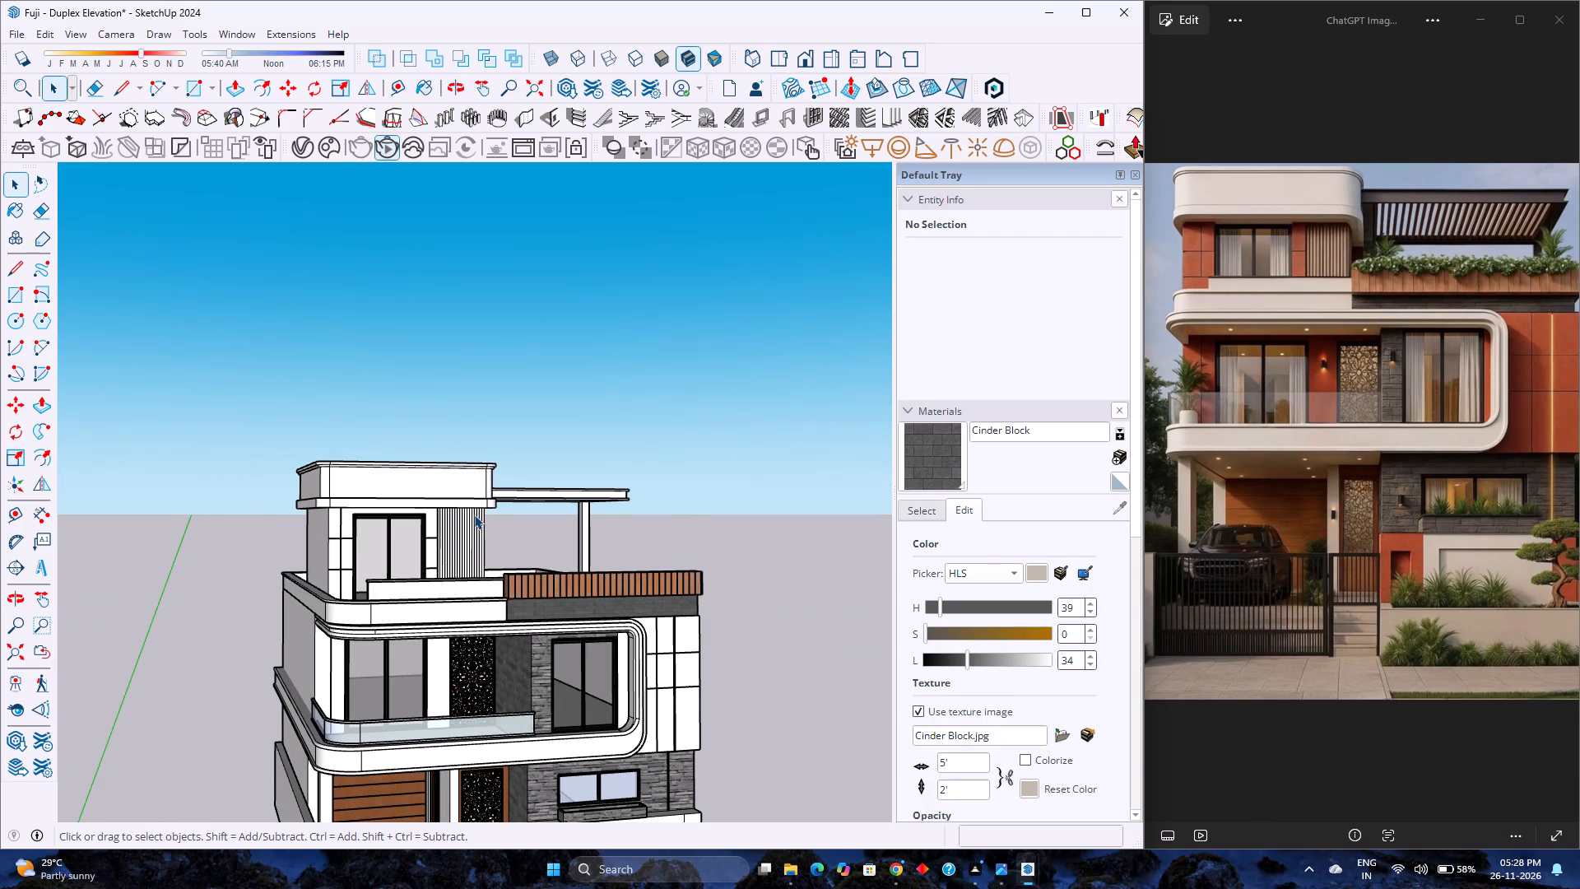
Select the rooftop pergola group inside its parent group and open the Asian Paints Chromatics material collection for it.
{"action": "middle_click_drag", "start_coordinate": [469, 517], "coordinate": [448, 533]}
{"action": "scroll", "coordinate": [490, 524], "scroll_direction": "up", "scroll_amount": 7}
{"action": "middle_click_drag", "start_coordinate": [519, 513], "coordinate": [440, 528]}
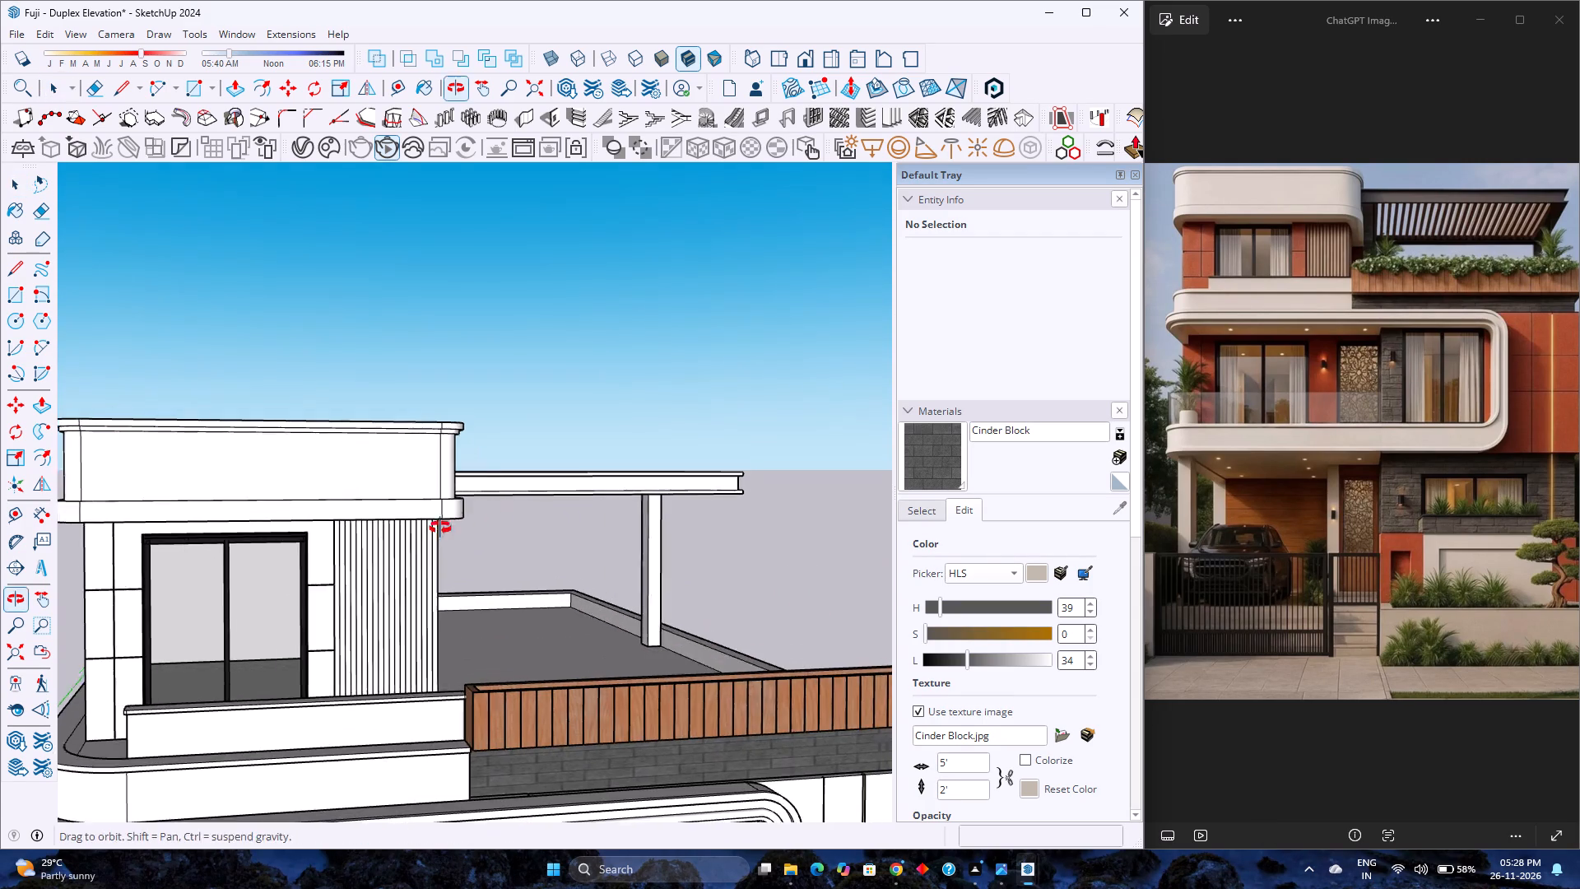
{"action": "middle_click_drag", "start_coordinate": [440, 528], "coordinate": [434, 528]}
{"action": "double_click", "coordinate": [482, 507]}
{"action": "scroll", "coordinate": [482, 507], "scroll_direction": "up", "scroll_amount": 3}
{"action": "left_click", "coordinate": [482, 507]}
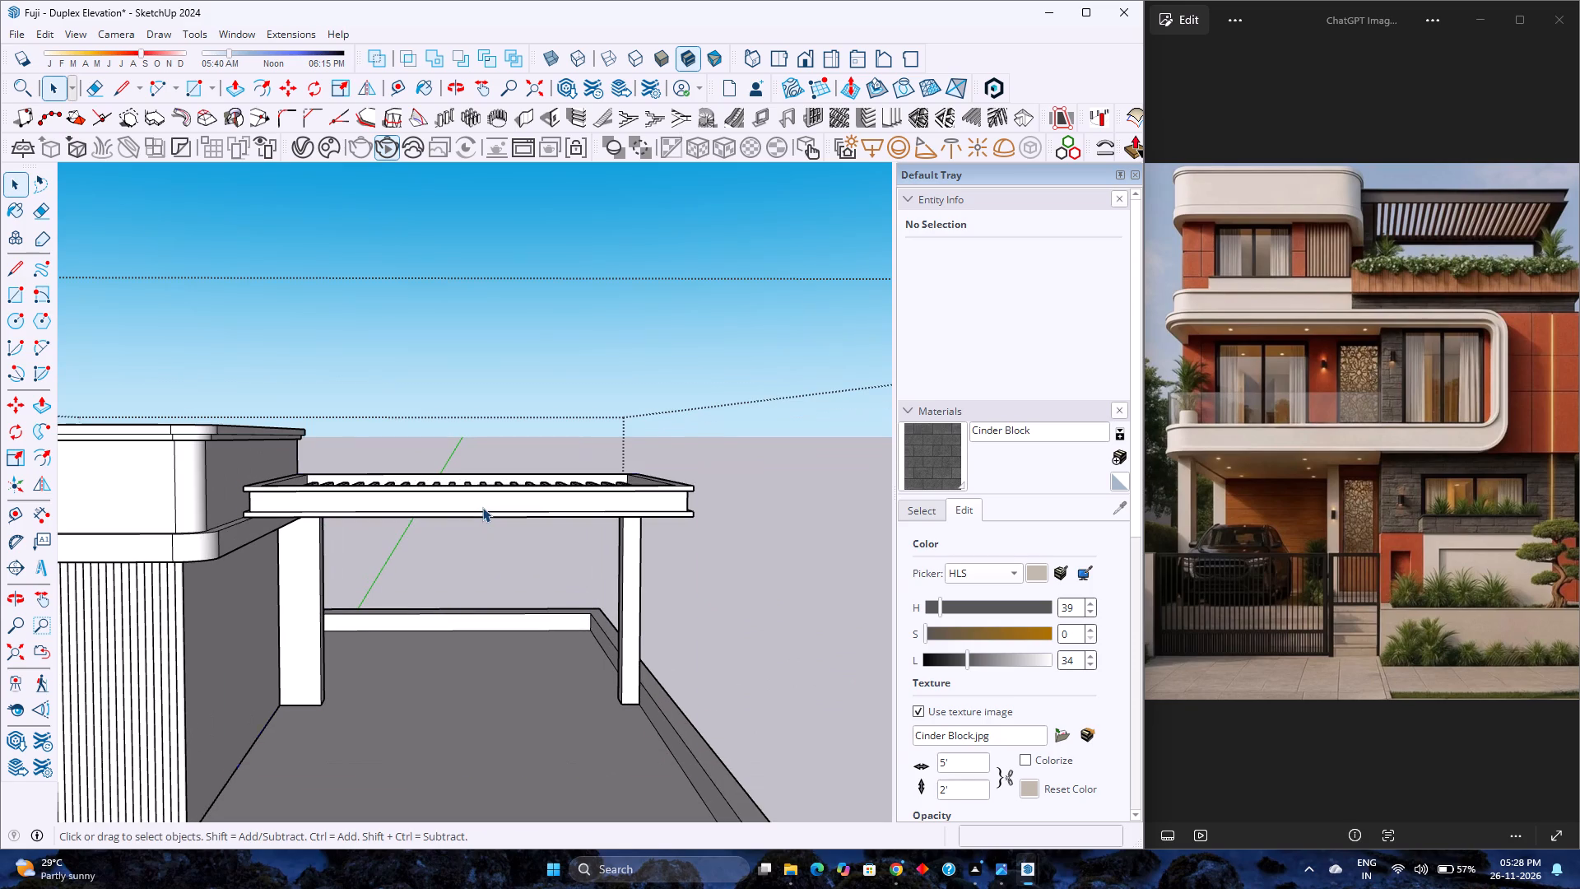
{"action": "left_click", "coordinate": [910, 508]}
{"action": "left_click", "coordinate": [998, 533]}
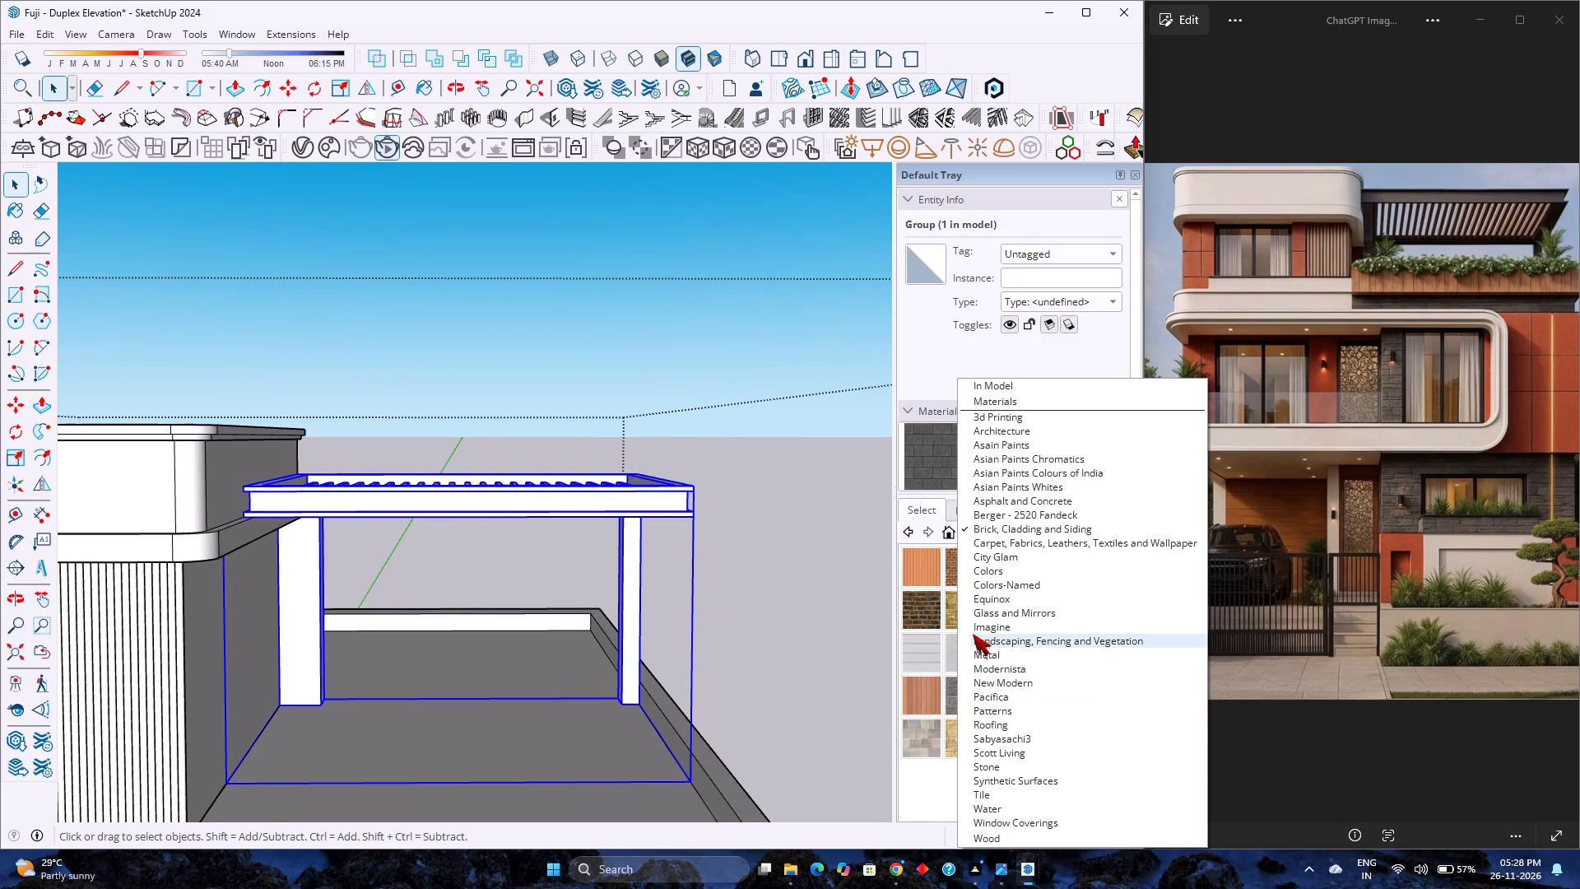
{"action": "left_click", "coordinate": [1031, 453]}
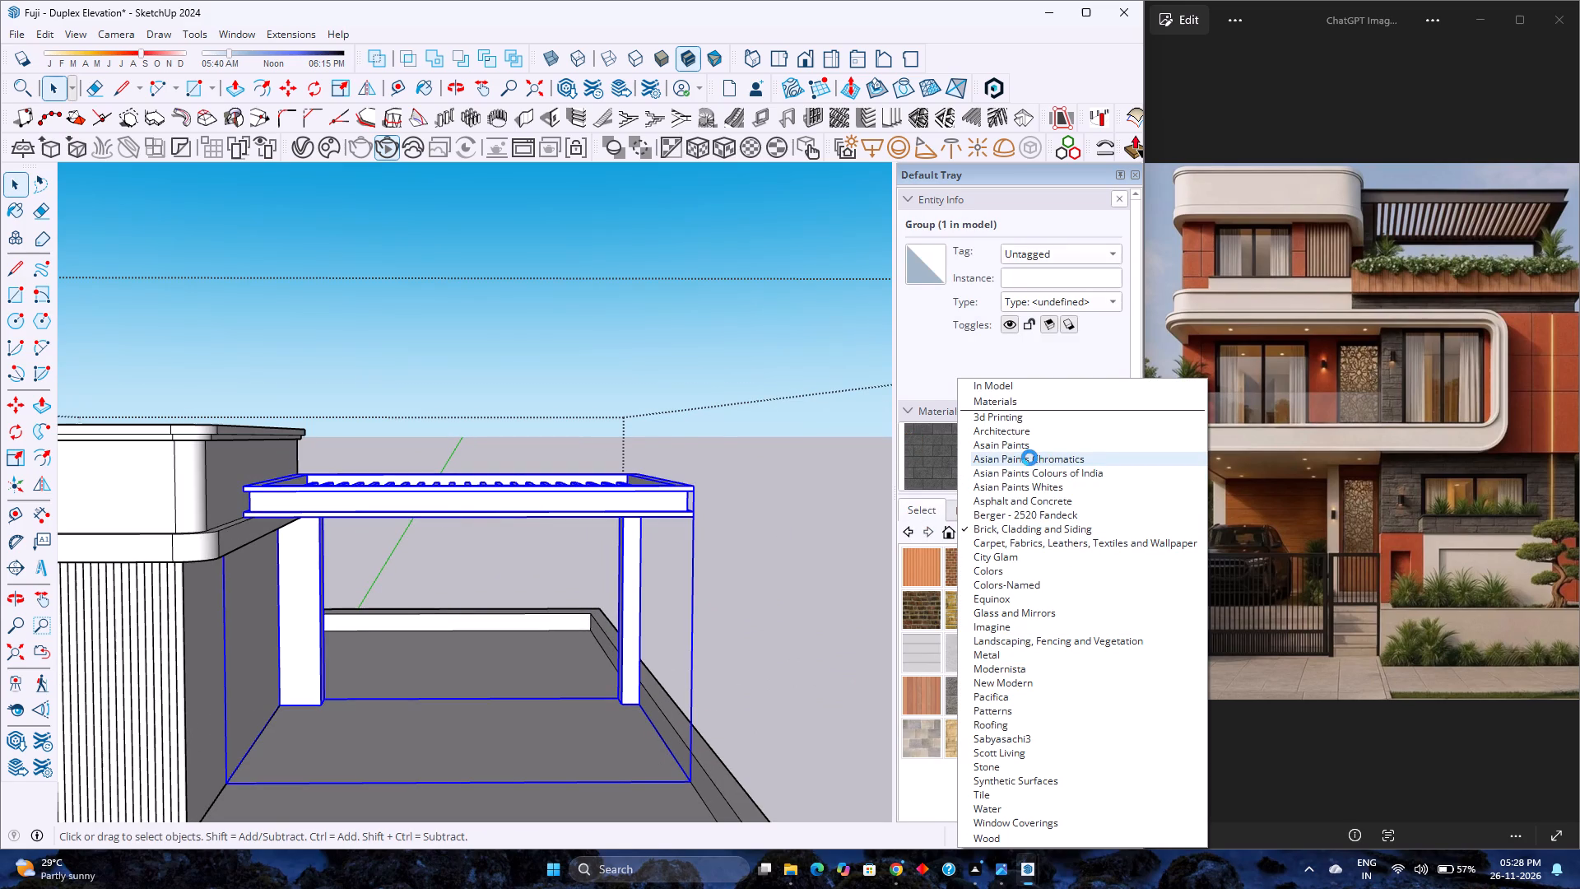
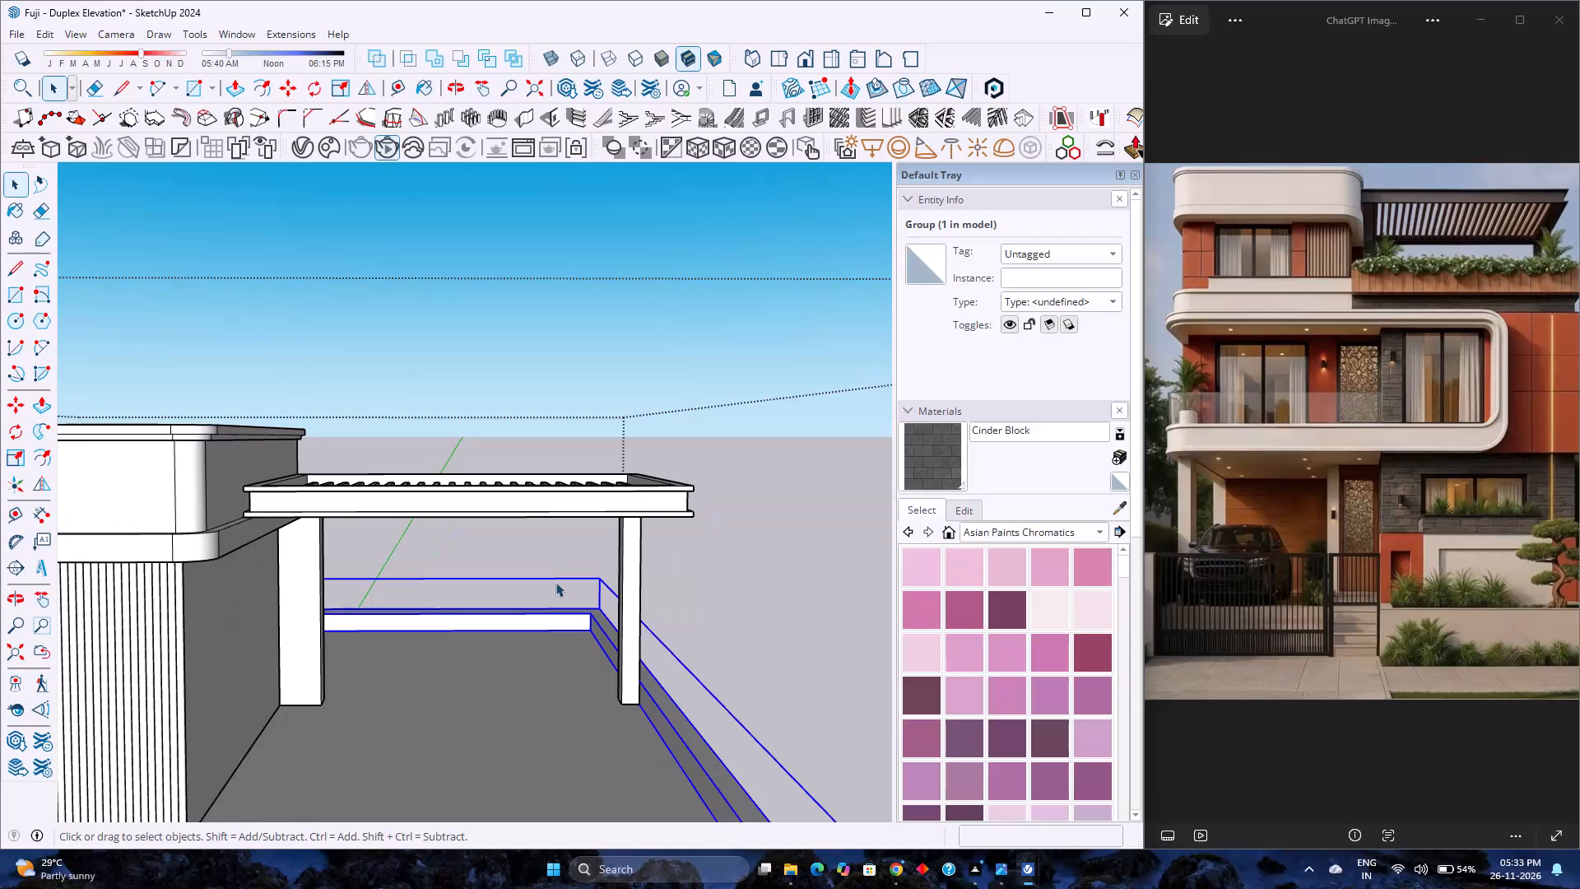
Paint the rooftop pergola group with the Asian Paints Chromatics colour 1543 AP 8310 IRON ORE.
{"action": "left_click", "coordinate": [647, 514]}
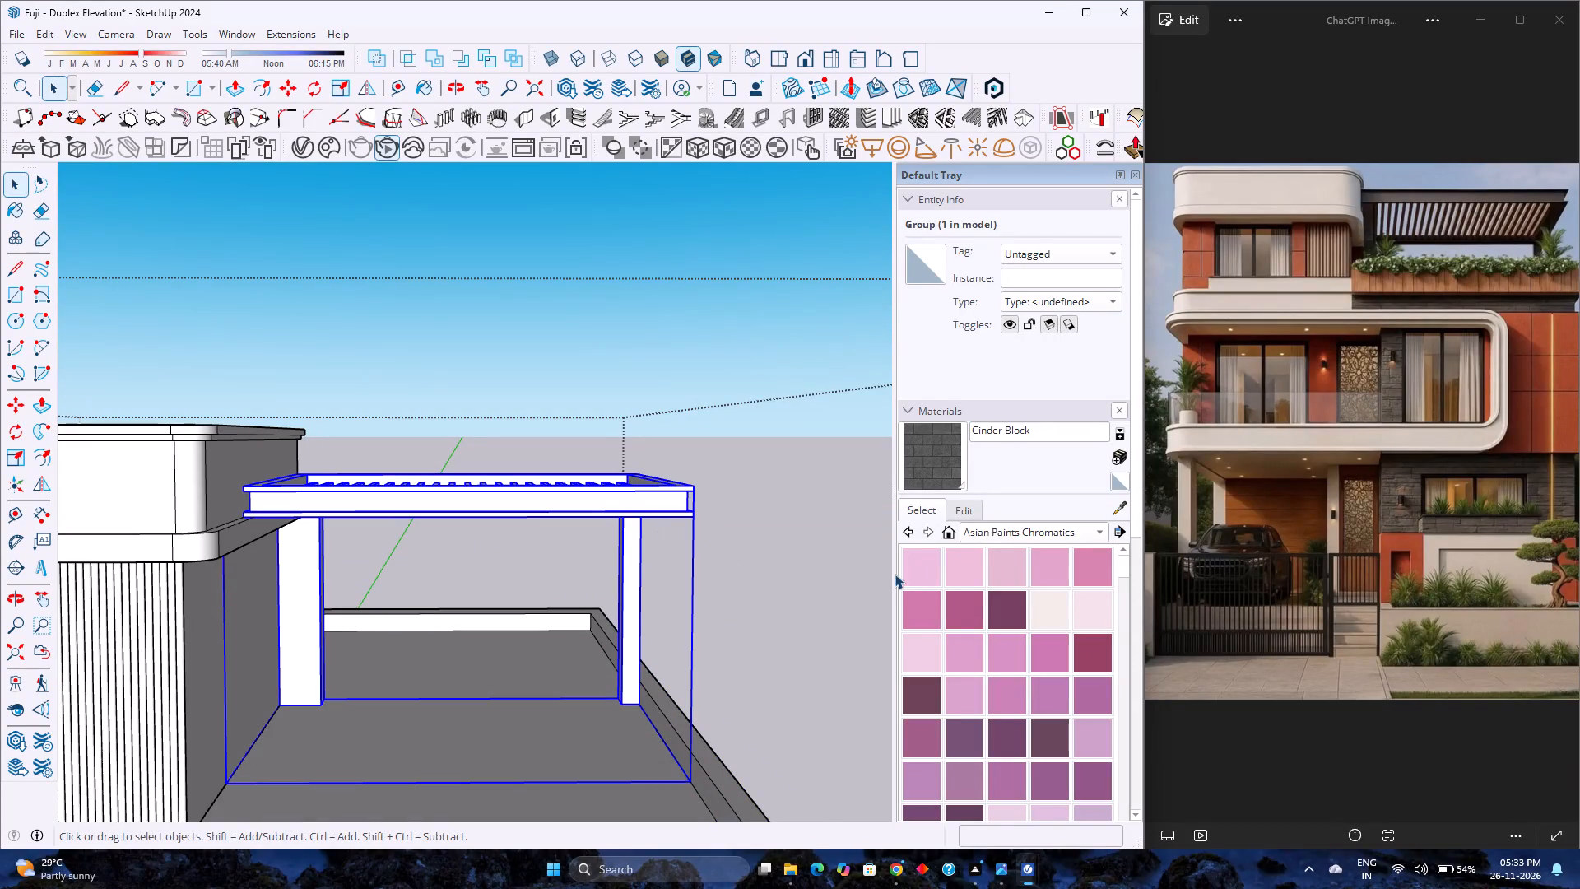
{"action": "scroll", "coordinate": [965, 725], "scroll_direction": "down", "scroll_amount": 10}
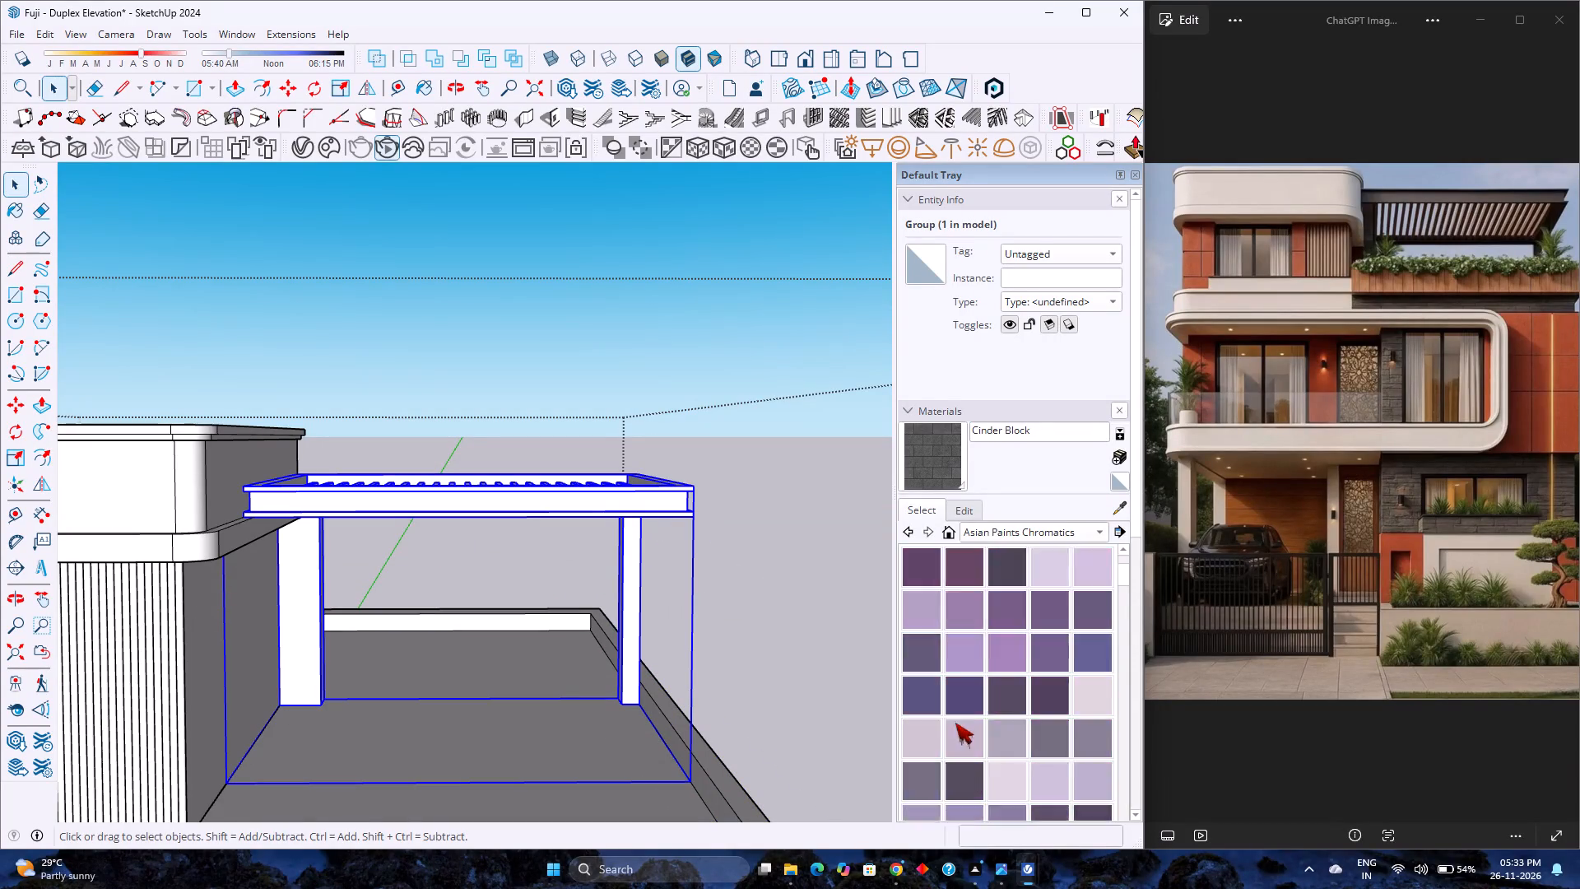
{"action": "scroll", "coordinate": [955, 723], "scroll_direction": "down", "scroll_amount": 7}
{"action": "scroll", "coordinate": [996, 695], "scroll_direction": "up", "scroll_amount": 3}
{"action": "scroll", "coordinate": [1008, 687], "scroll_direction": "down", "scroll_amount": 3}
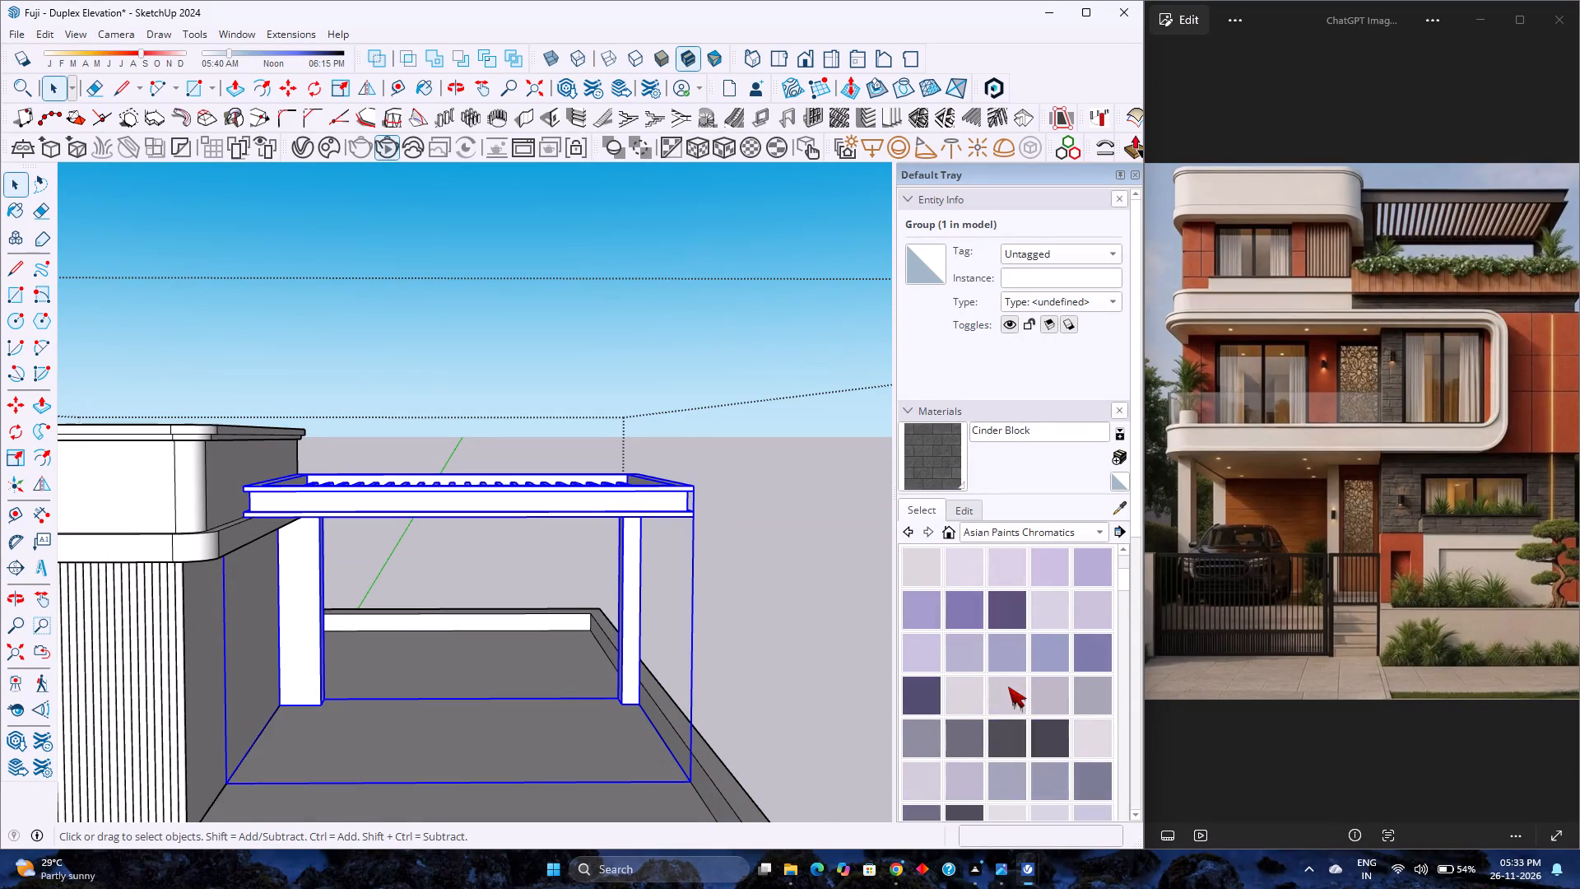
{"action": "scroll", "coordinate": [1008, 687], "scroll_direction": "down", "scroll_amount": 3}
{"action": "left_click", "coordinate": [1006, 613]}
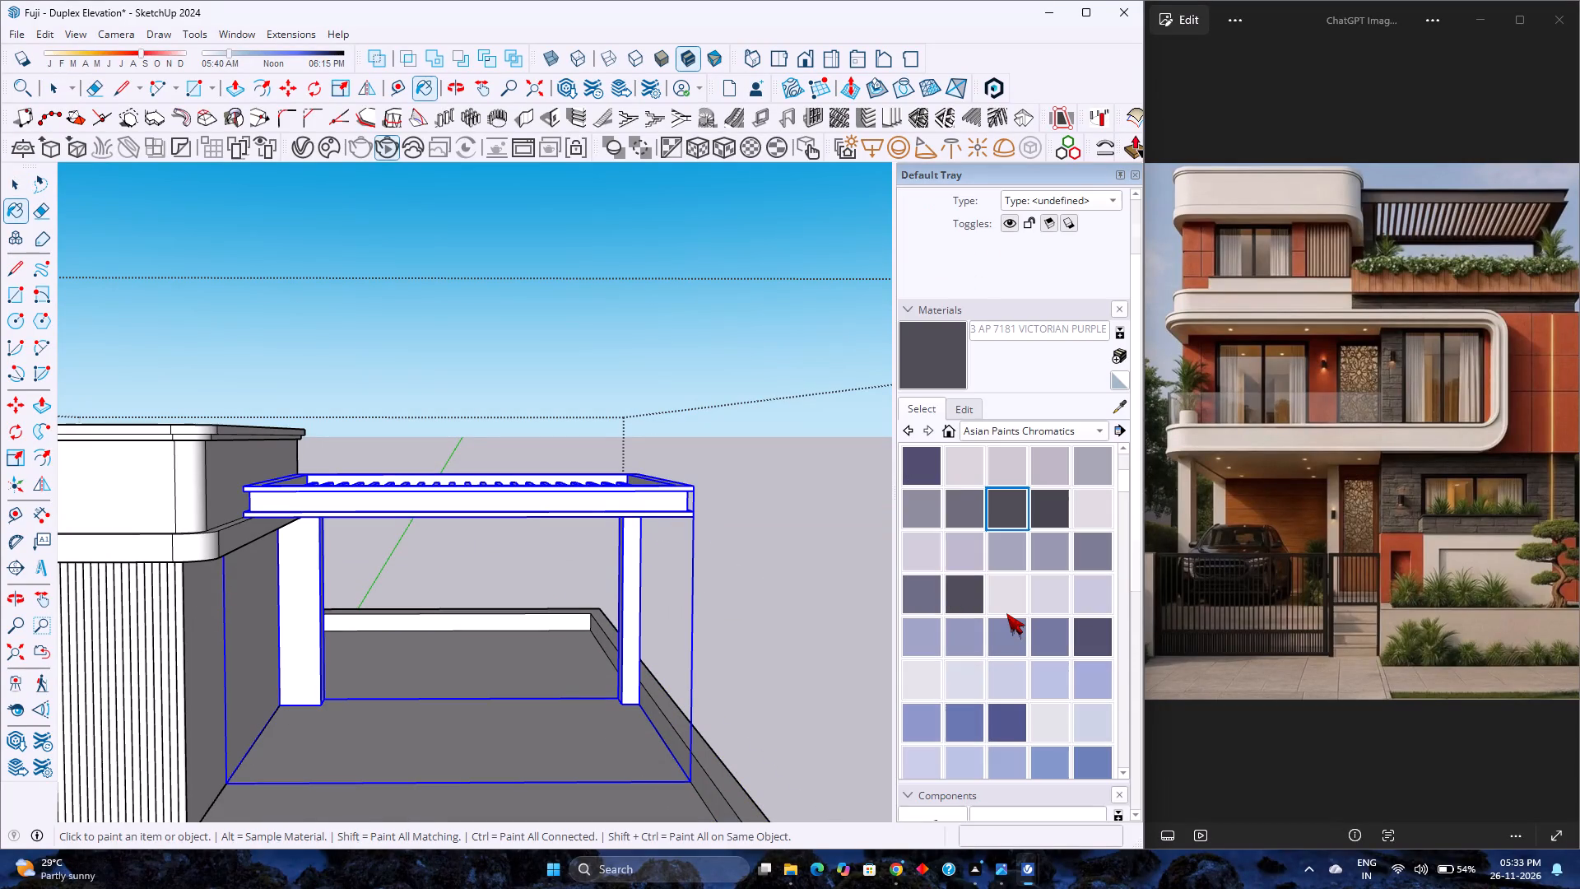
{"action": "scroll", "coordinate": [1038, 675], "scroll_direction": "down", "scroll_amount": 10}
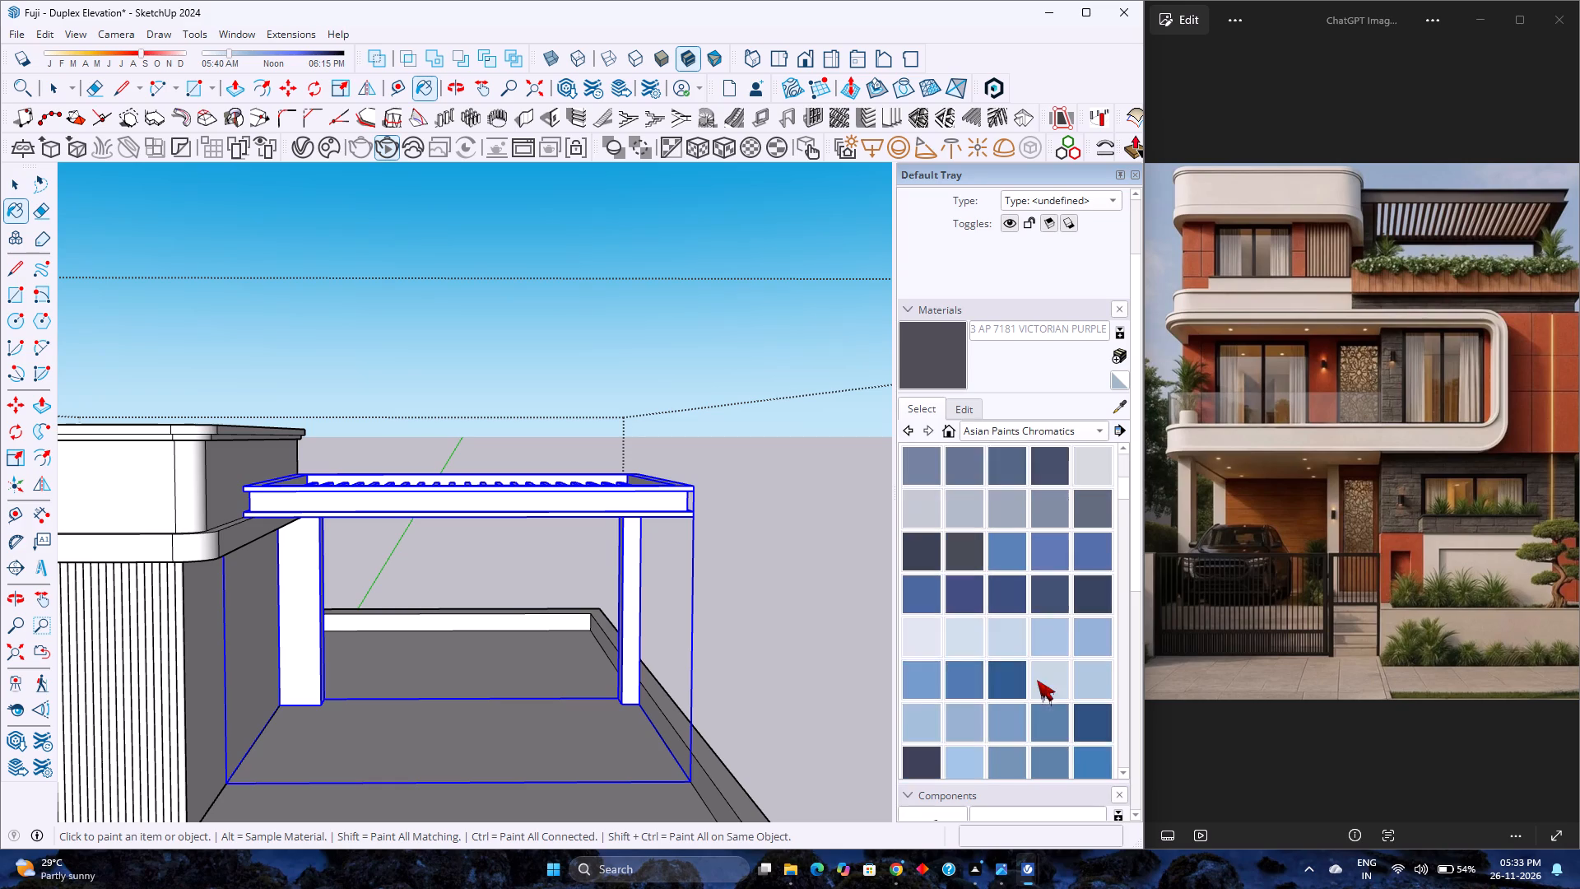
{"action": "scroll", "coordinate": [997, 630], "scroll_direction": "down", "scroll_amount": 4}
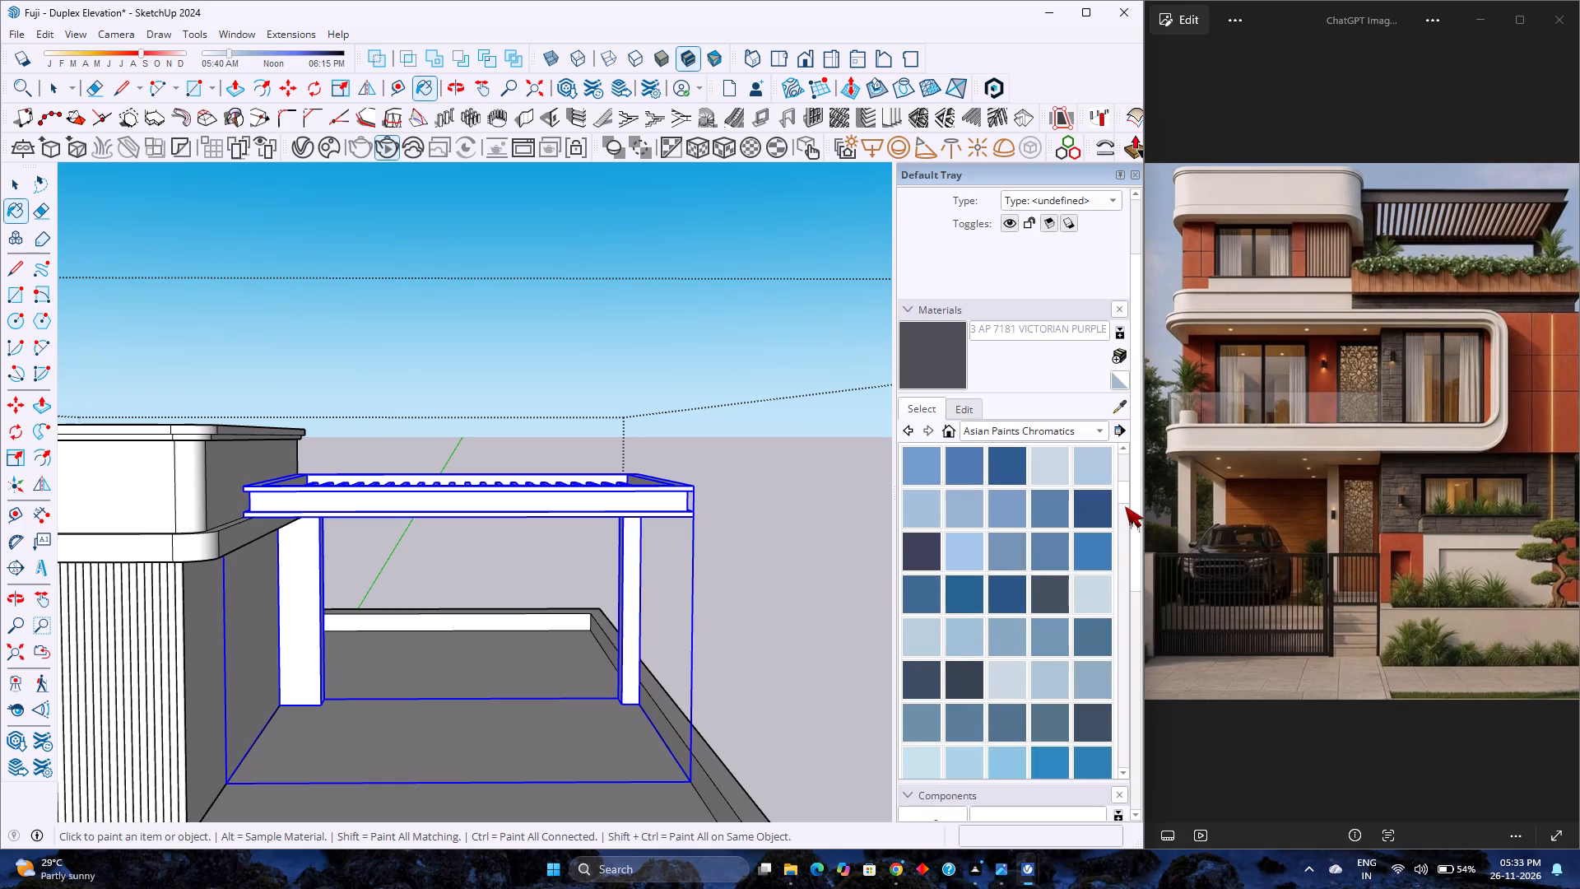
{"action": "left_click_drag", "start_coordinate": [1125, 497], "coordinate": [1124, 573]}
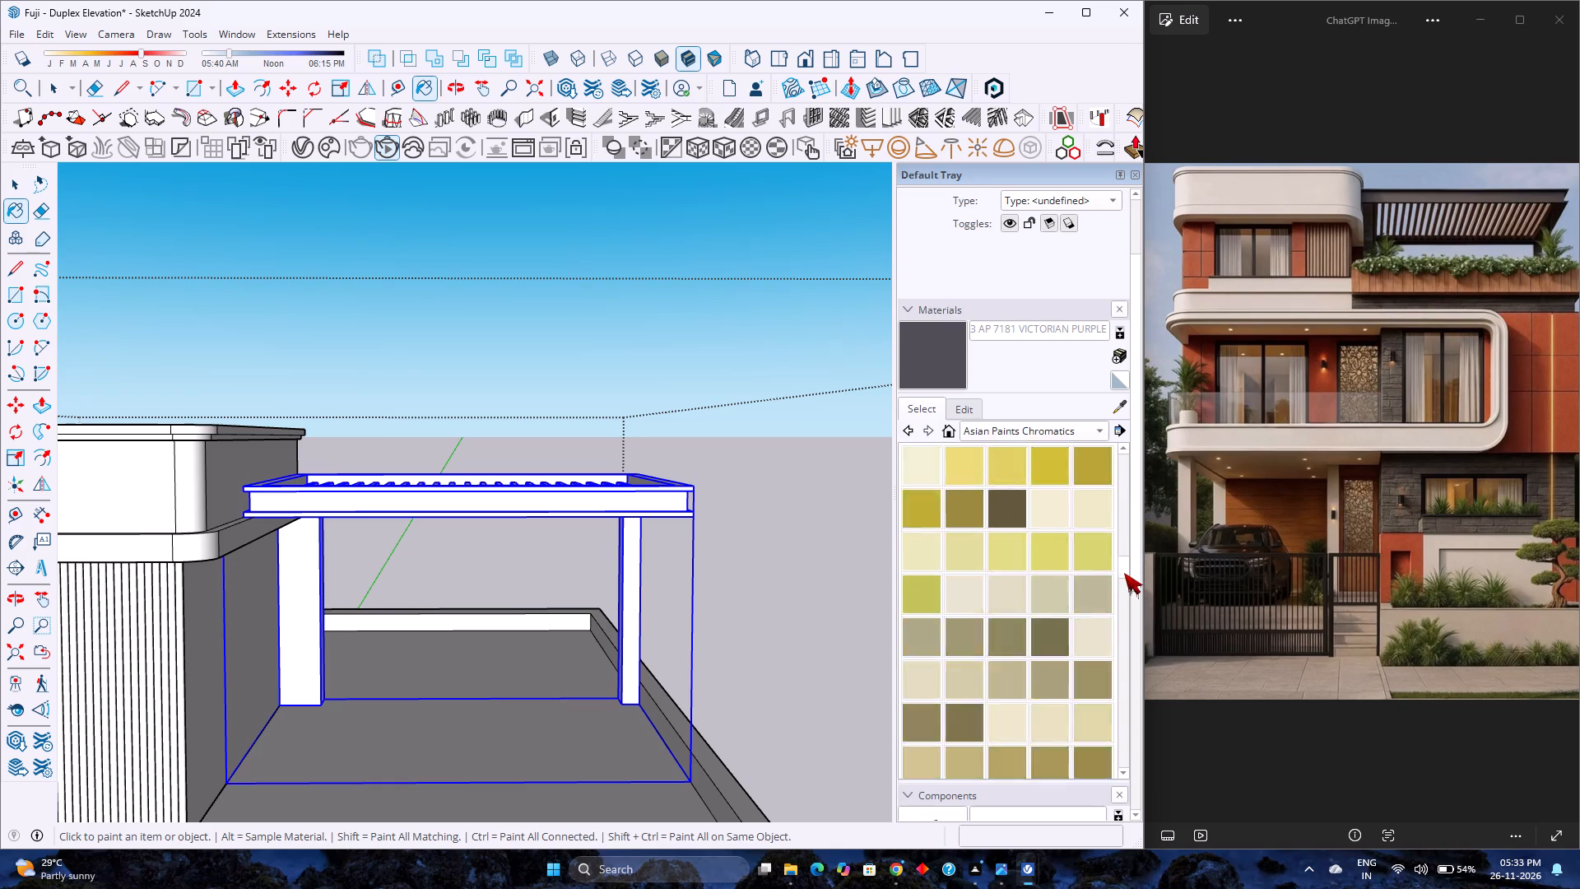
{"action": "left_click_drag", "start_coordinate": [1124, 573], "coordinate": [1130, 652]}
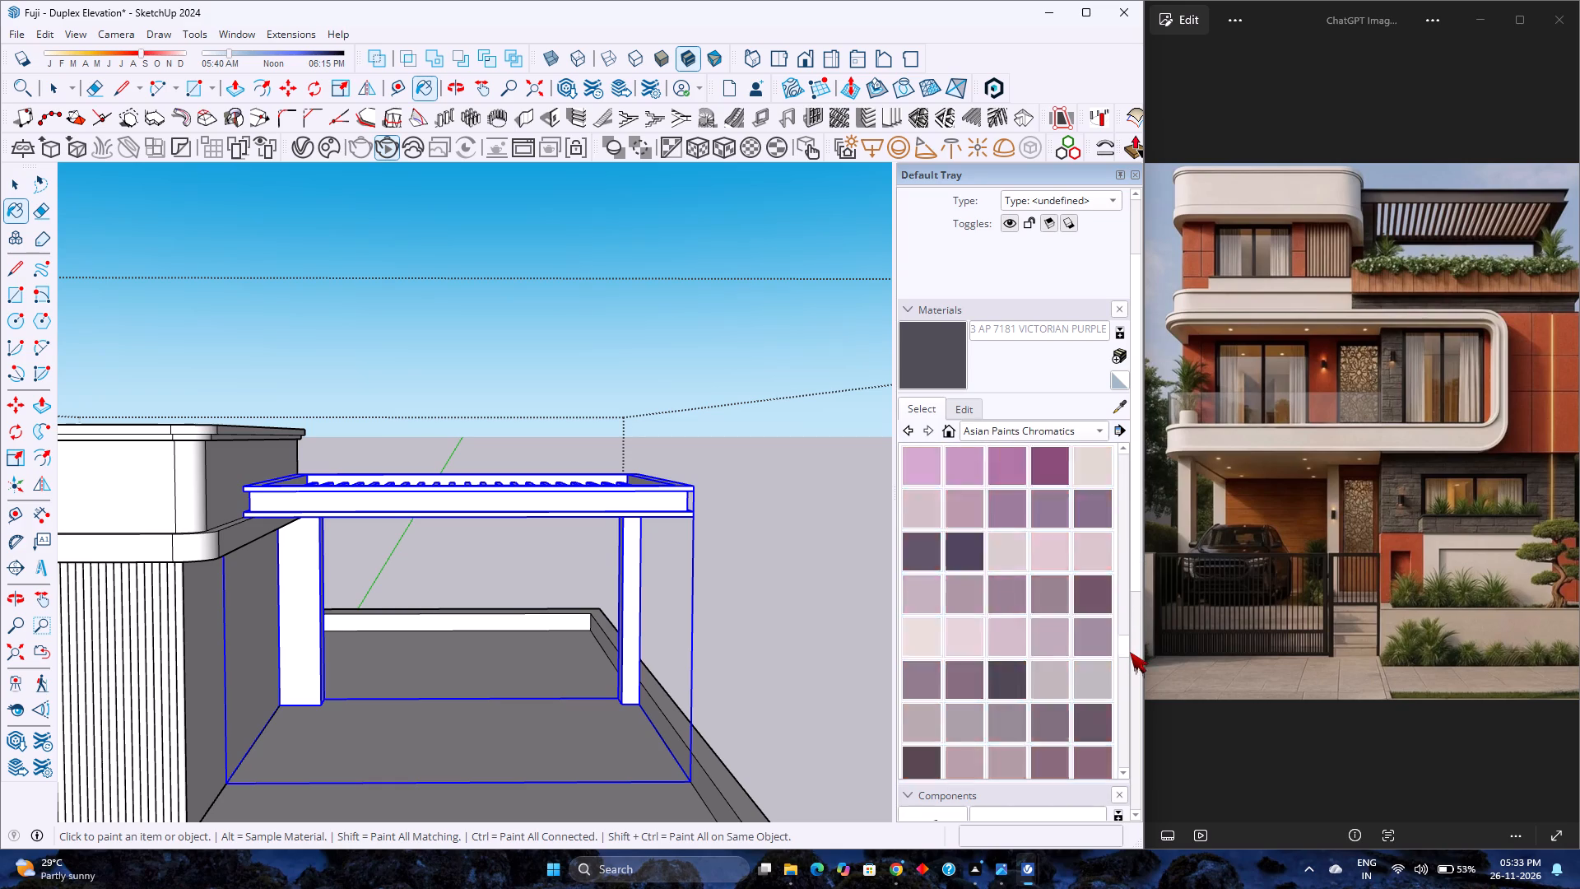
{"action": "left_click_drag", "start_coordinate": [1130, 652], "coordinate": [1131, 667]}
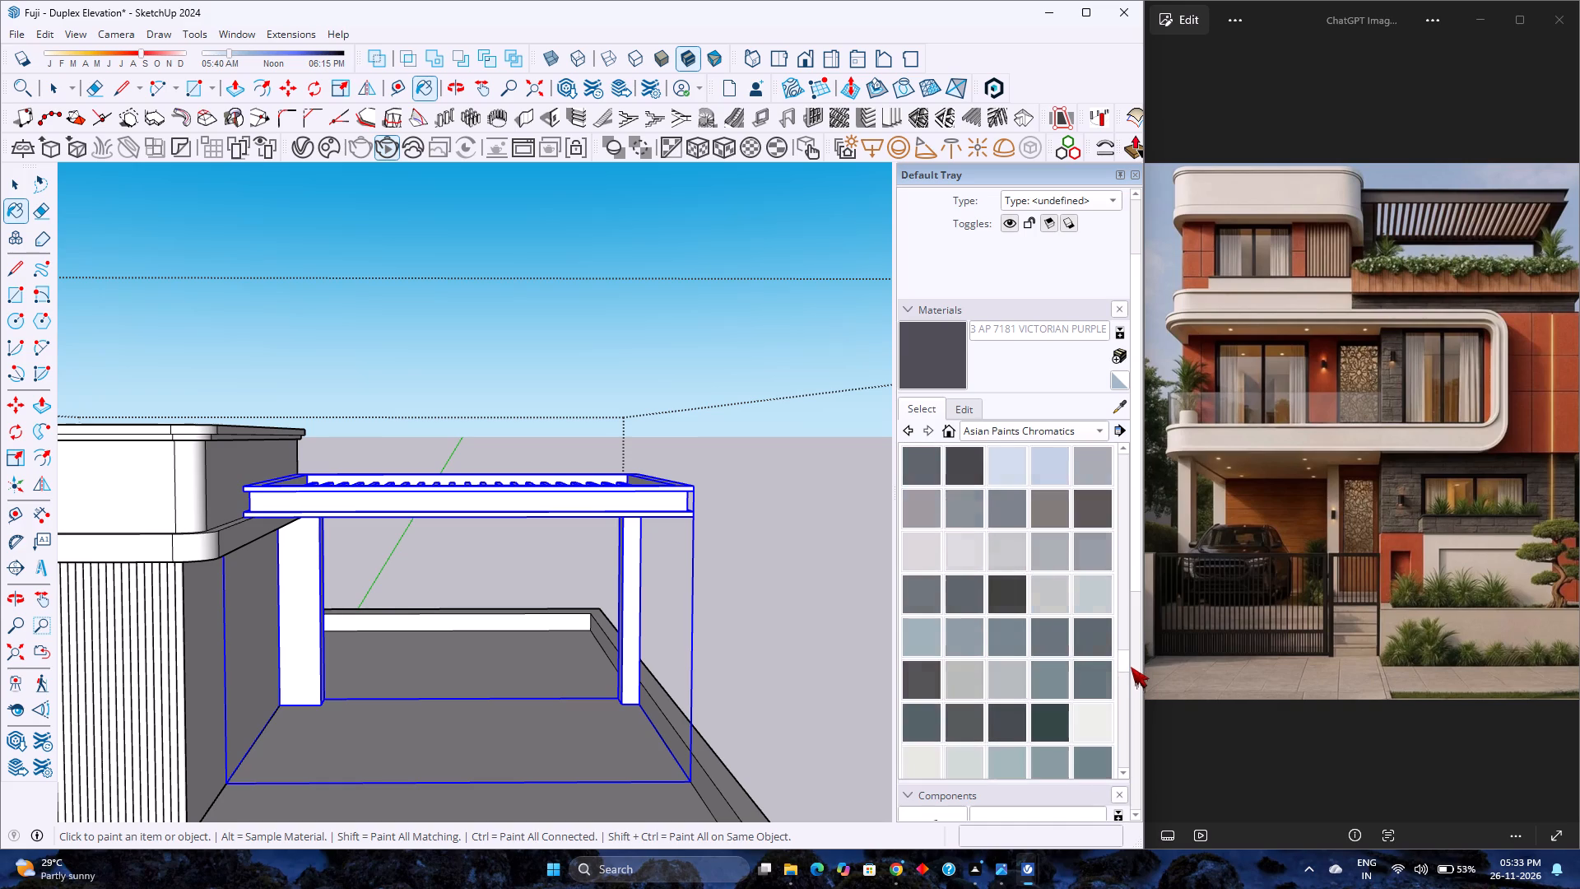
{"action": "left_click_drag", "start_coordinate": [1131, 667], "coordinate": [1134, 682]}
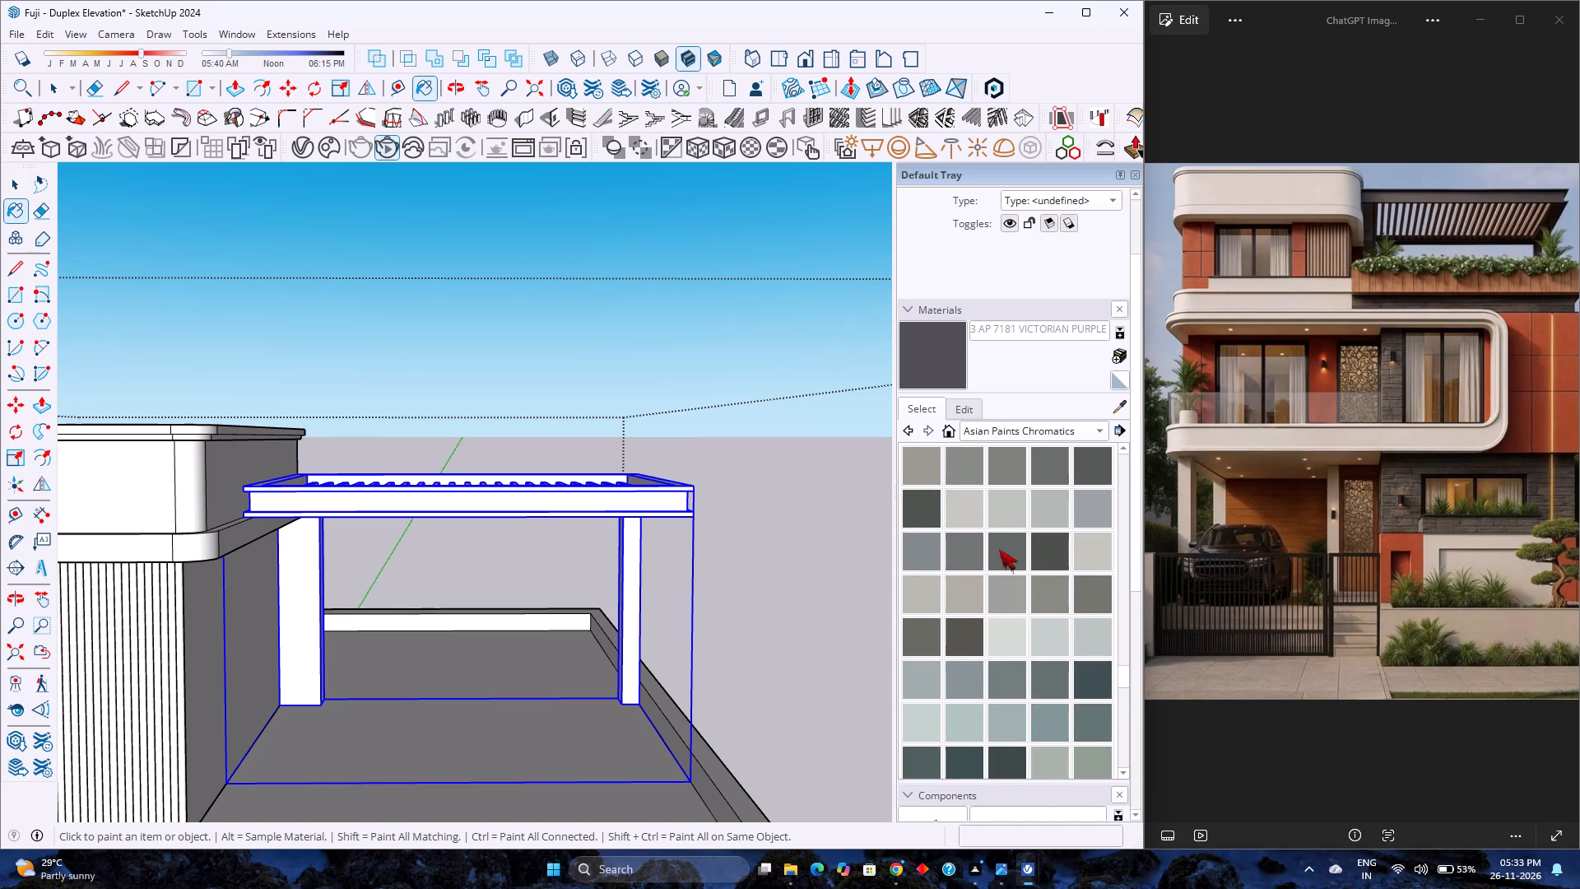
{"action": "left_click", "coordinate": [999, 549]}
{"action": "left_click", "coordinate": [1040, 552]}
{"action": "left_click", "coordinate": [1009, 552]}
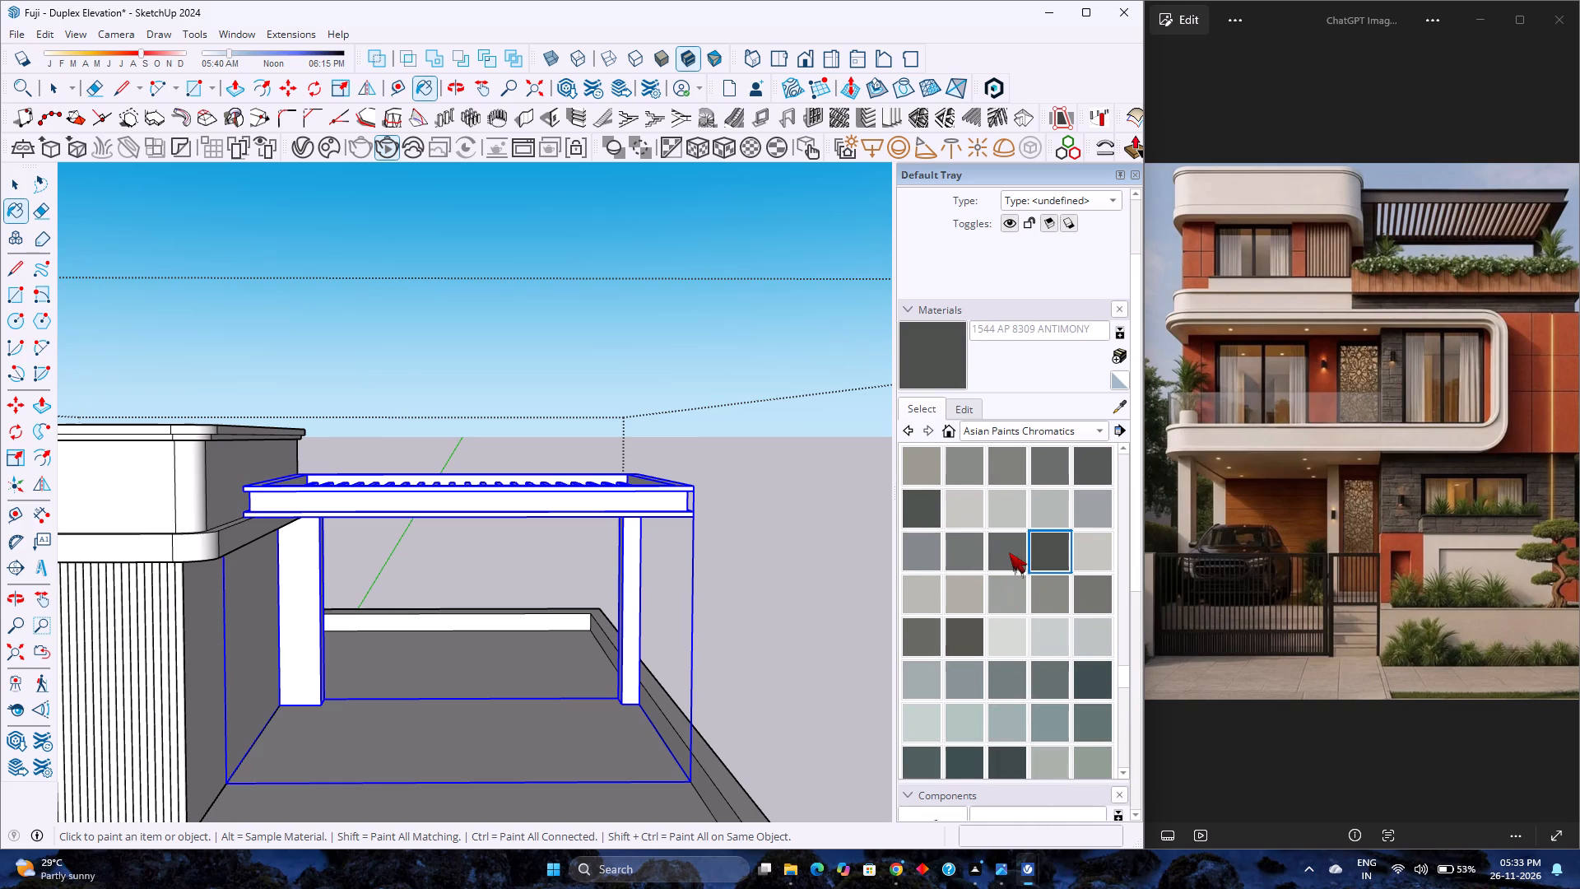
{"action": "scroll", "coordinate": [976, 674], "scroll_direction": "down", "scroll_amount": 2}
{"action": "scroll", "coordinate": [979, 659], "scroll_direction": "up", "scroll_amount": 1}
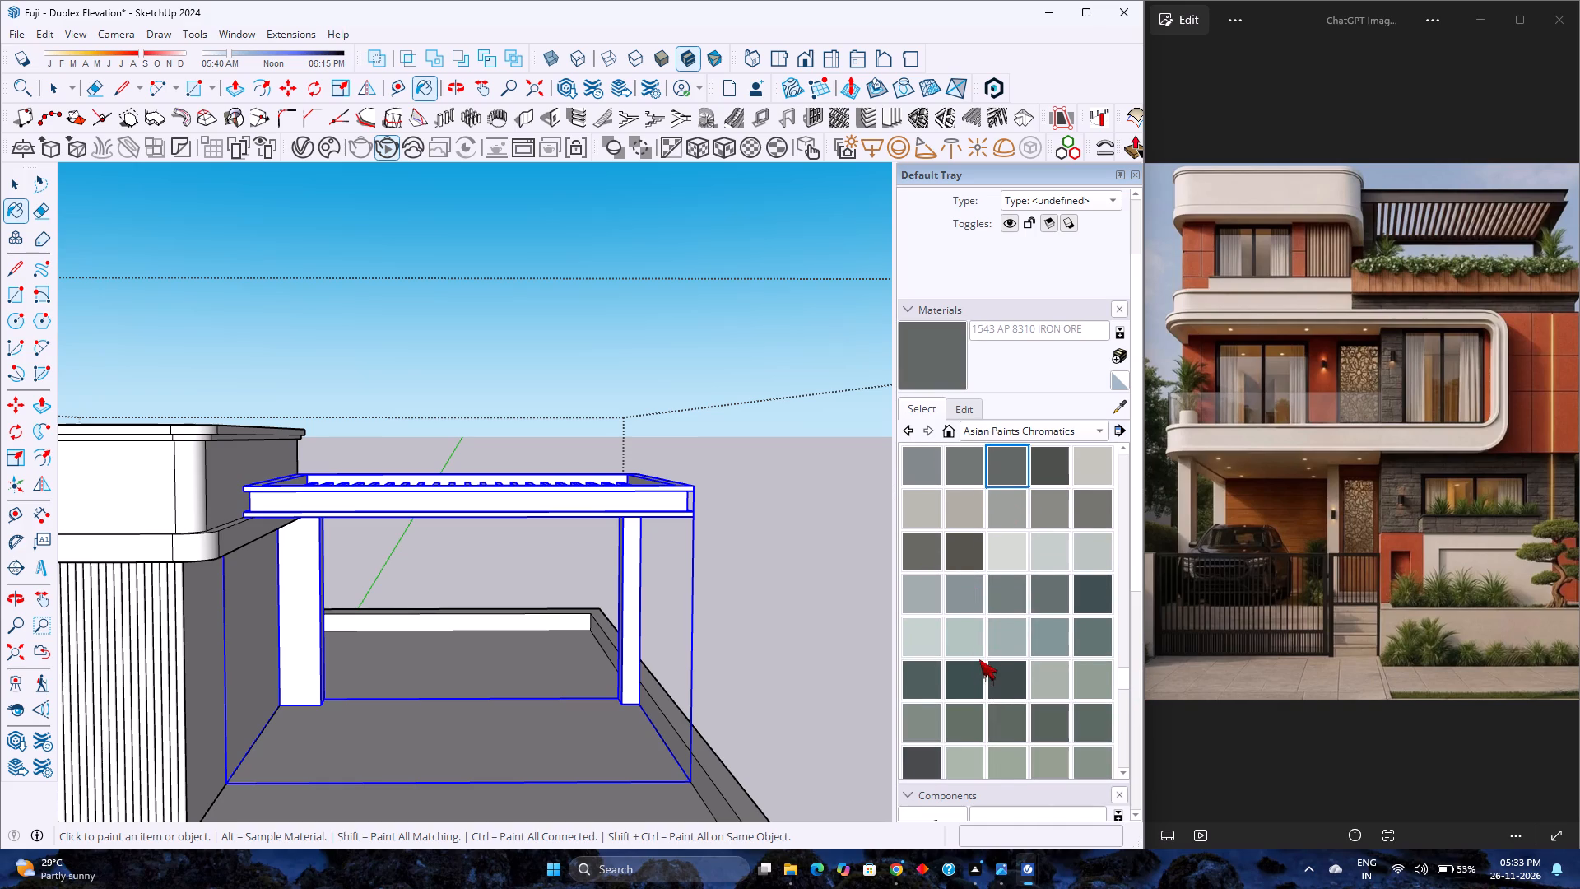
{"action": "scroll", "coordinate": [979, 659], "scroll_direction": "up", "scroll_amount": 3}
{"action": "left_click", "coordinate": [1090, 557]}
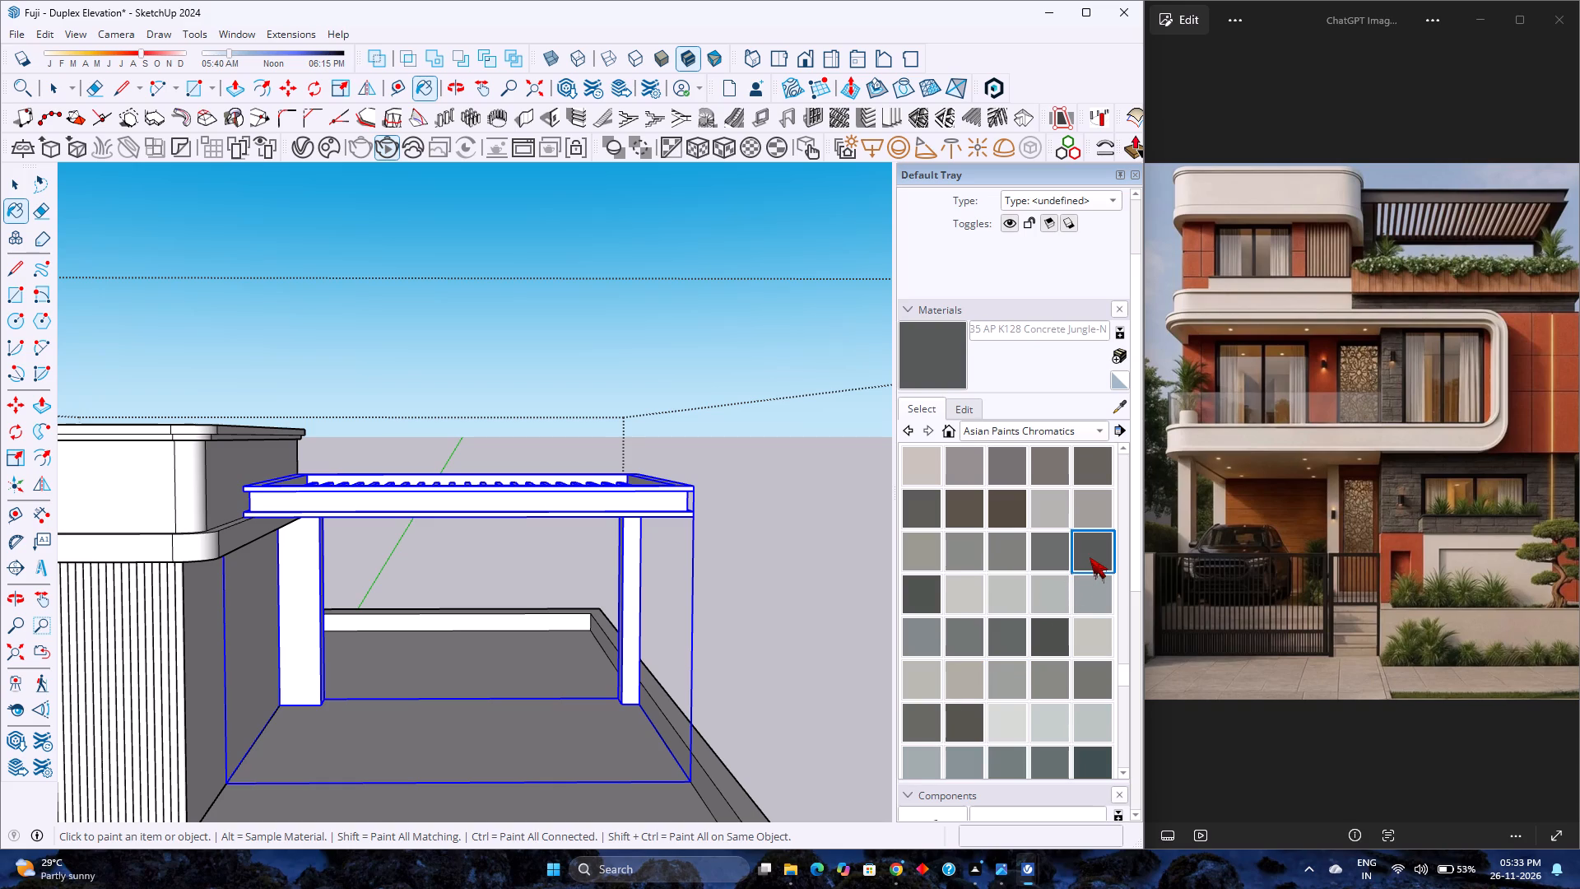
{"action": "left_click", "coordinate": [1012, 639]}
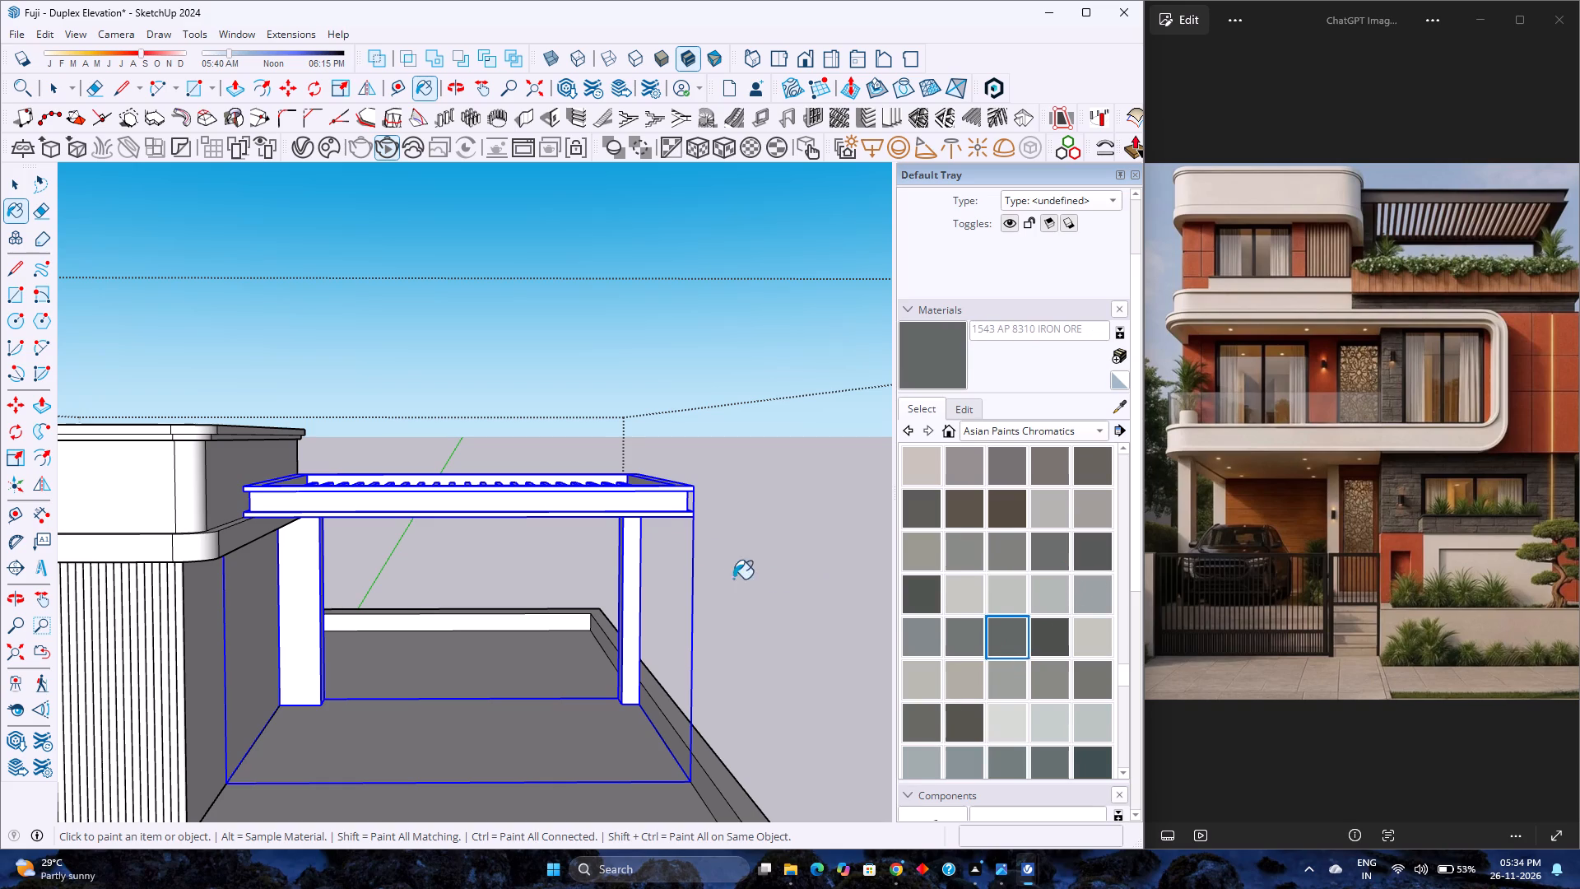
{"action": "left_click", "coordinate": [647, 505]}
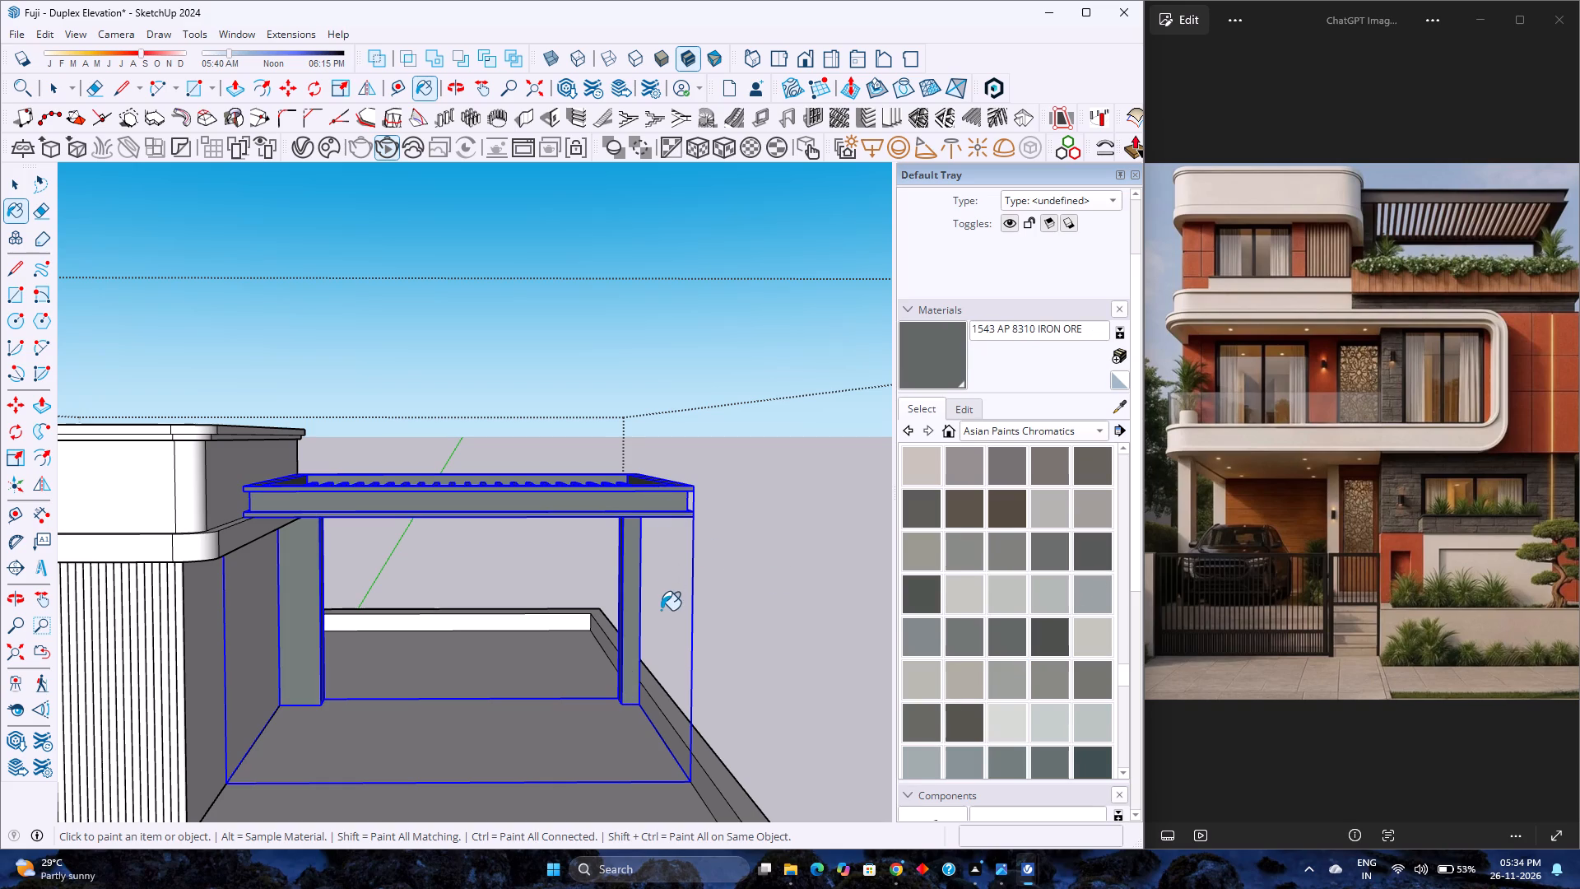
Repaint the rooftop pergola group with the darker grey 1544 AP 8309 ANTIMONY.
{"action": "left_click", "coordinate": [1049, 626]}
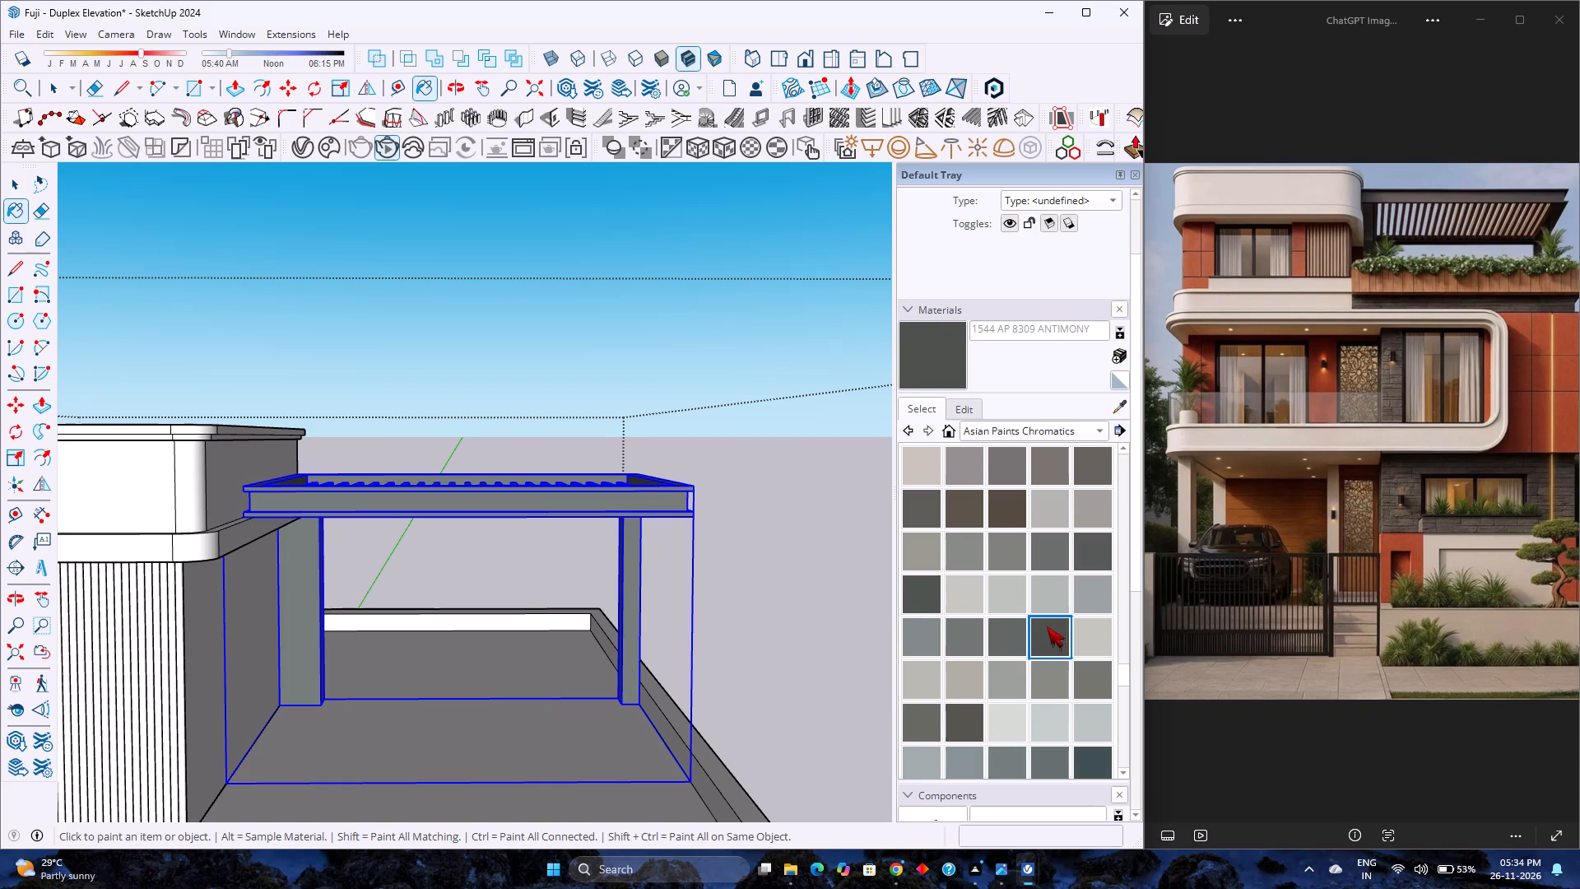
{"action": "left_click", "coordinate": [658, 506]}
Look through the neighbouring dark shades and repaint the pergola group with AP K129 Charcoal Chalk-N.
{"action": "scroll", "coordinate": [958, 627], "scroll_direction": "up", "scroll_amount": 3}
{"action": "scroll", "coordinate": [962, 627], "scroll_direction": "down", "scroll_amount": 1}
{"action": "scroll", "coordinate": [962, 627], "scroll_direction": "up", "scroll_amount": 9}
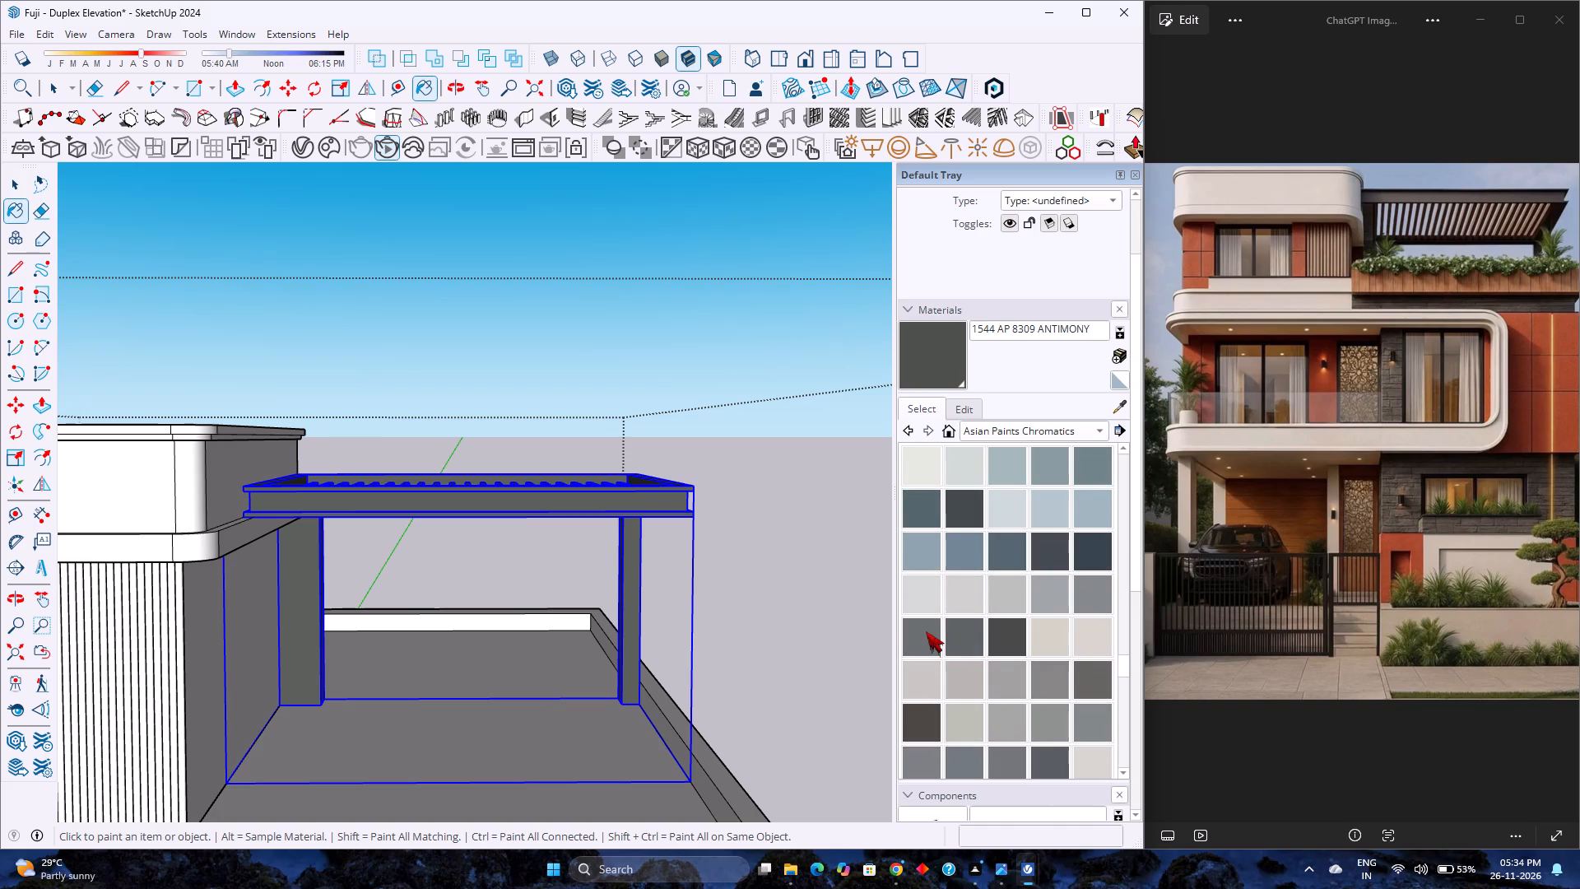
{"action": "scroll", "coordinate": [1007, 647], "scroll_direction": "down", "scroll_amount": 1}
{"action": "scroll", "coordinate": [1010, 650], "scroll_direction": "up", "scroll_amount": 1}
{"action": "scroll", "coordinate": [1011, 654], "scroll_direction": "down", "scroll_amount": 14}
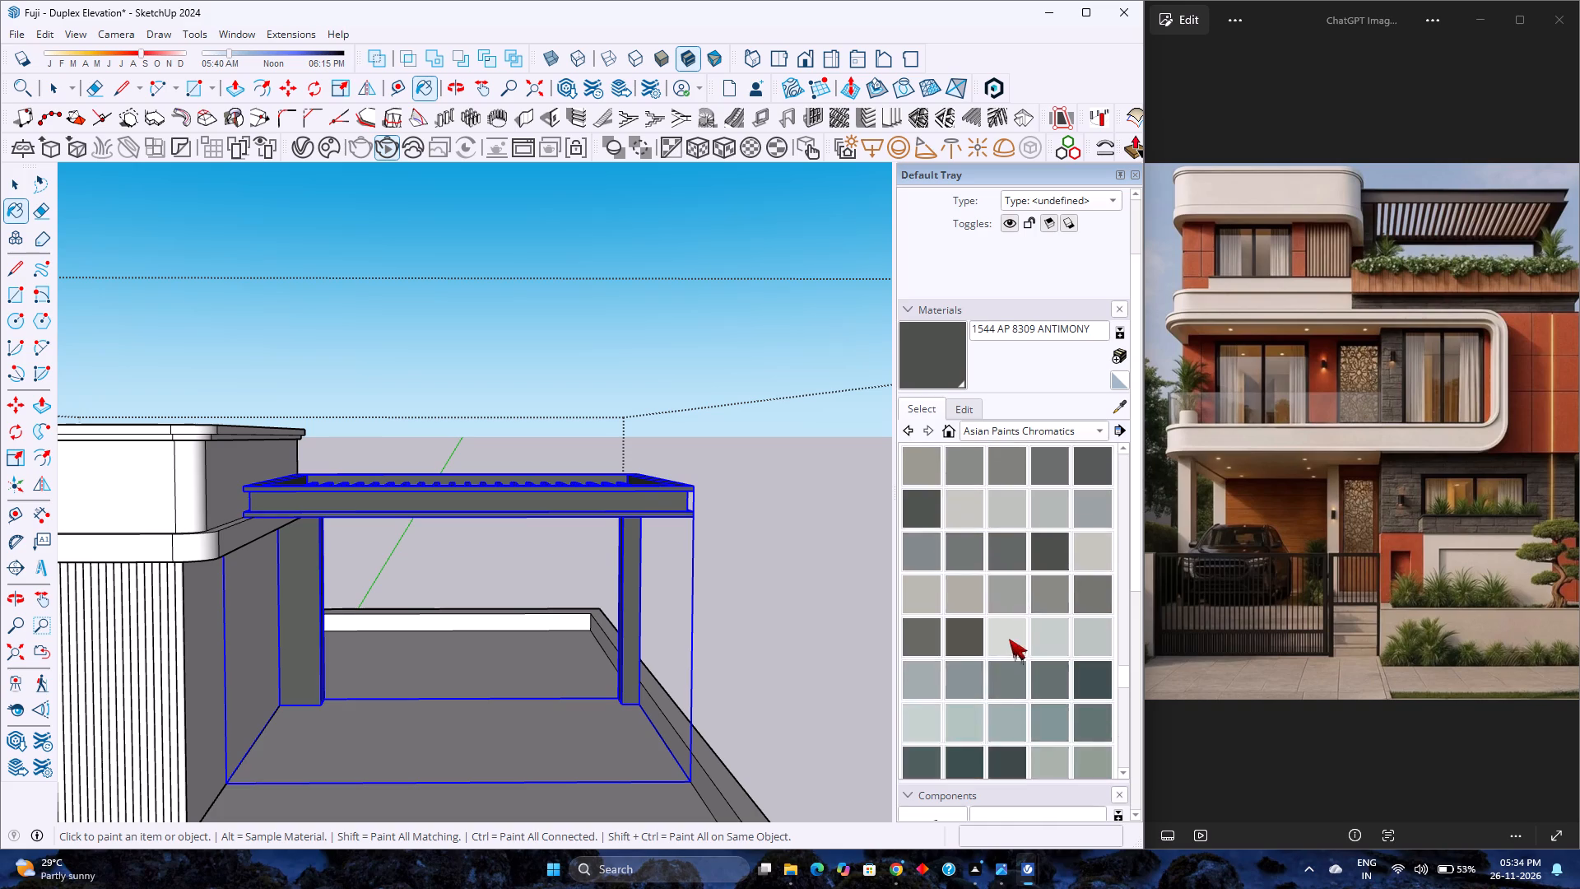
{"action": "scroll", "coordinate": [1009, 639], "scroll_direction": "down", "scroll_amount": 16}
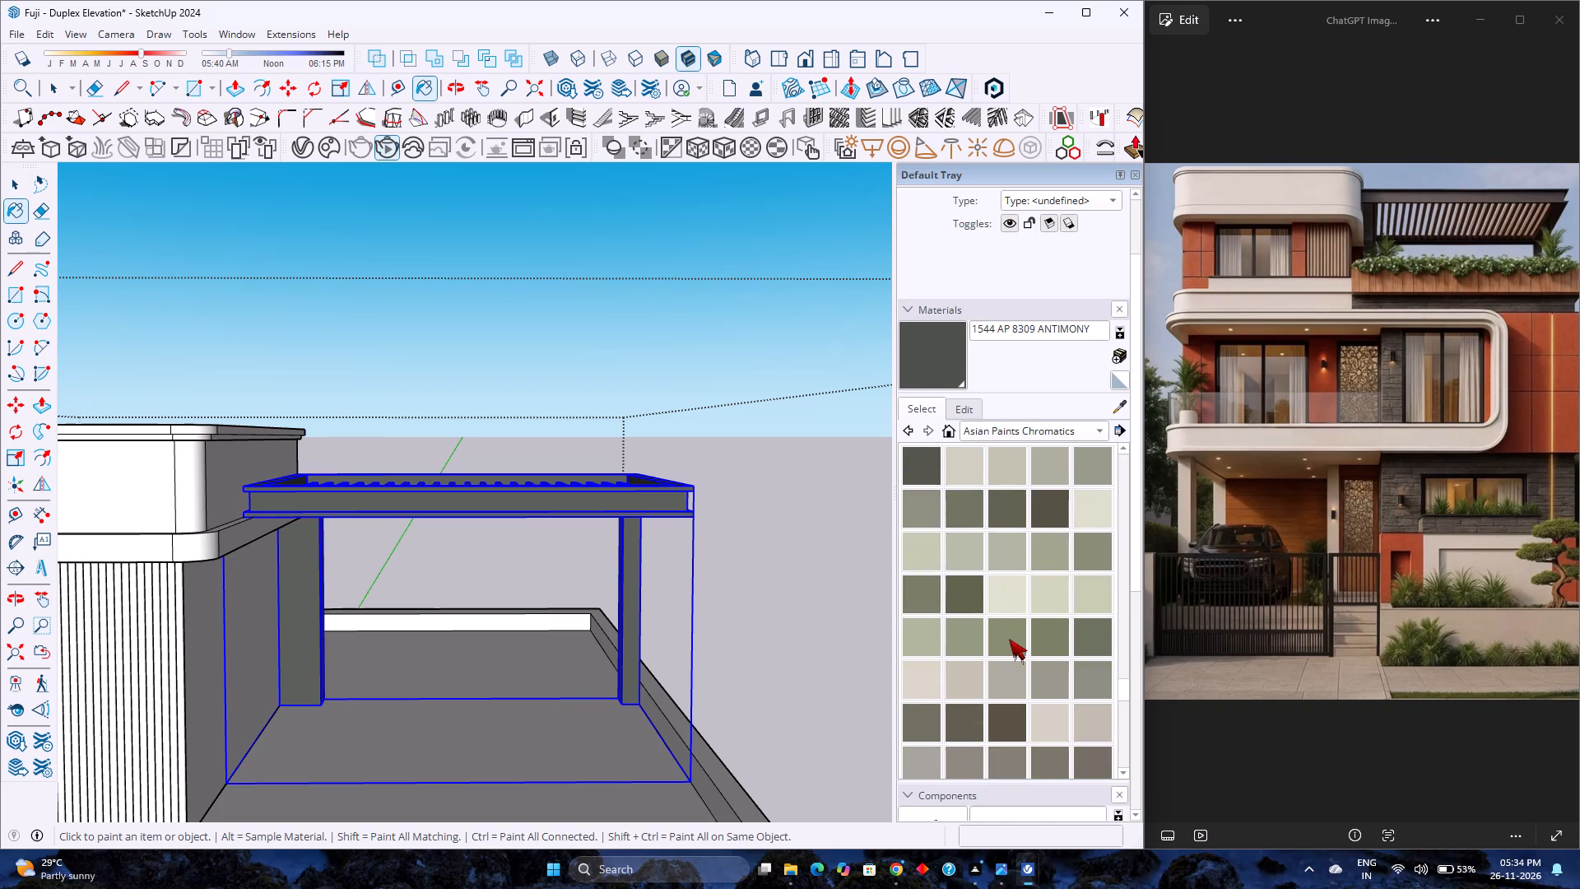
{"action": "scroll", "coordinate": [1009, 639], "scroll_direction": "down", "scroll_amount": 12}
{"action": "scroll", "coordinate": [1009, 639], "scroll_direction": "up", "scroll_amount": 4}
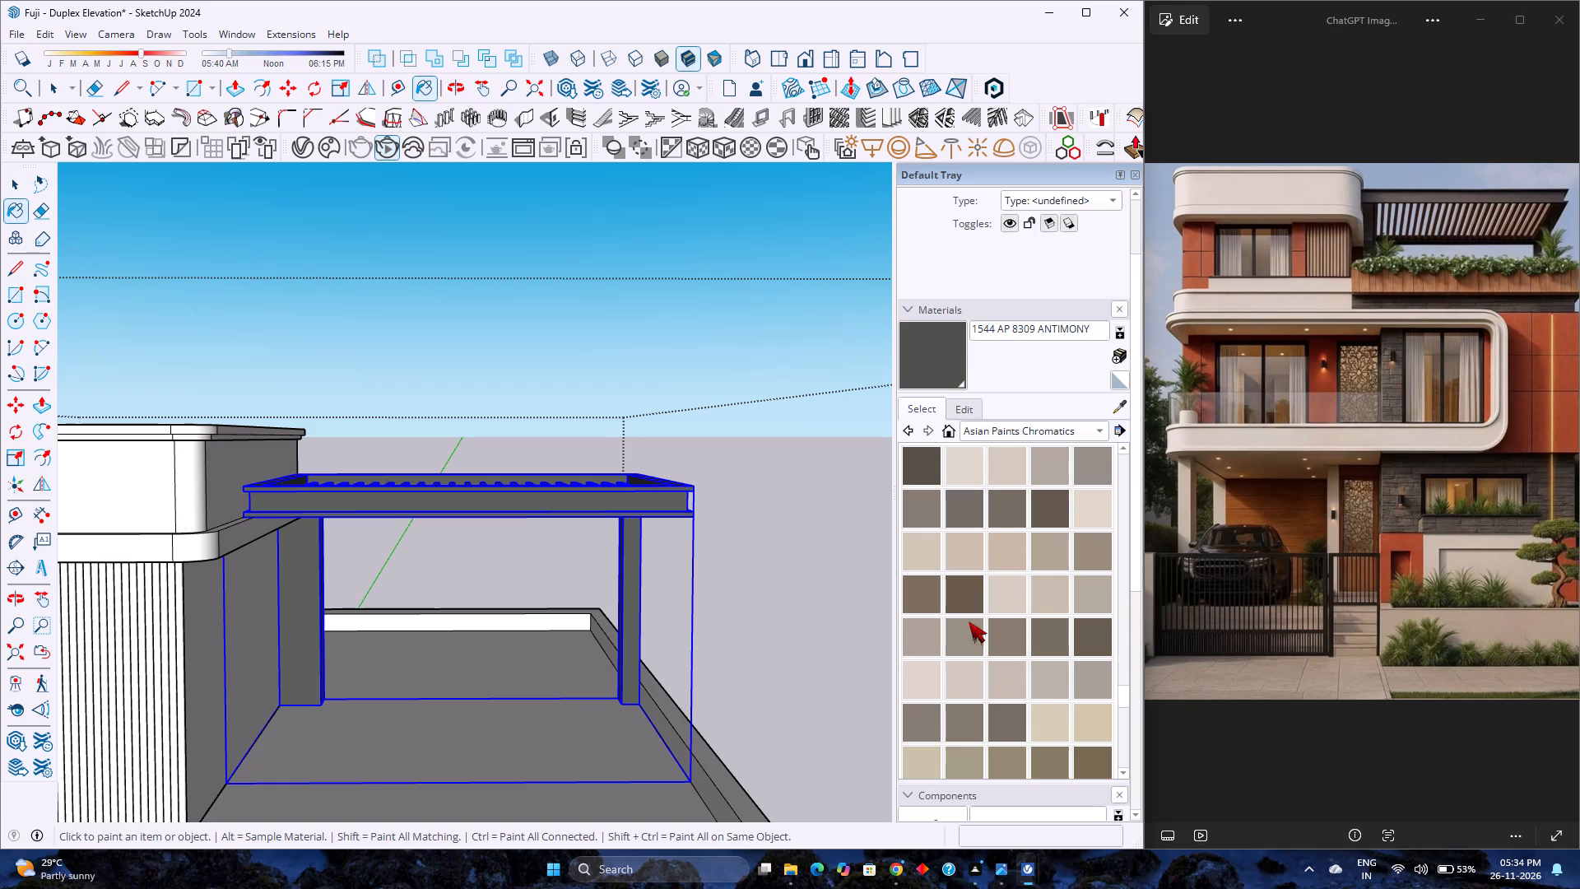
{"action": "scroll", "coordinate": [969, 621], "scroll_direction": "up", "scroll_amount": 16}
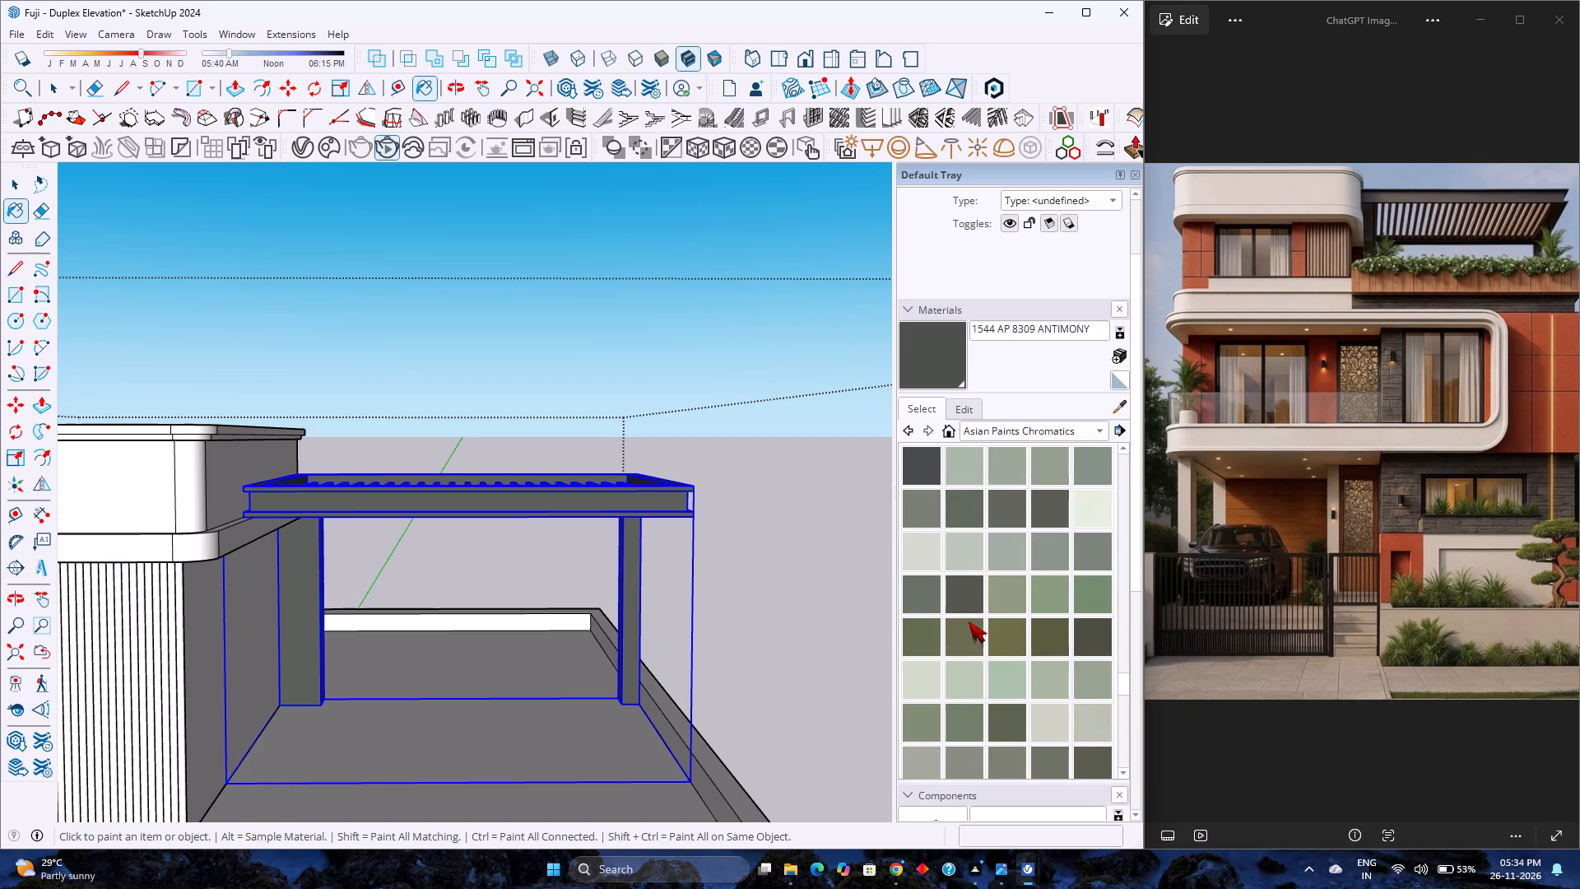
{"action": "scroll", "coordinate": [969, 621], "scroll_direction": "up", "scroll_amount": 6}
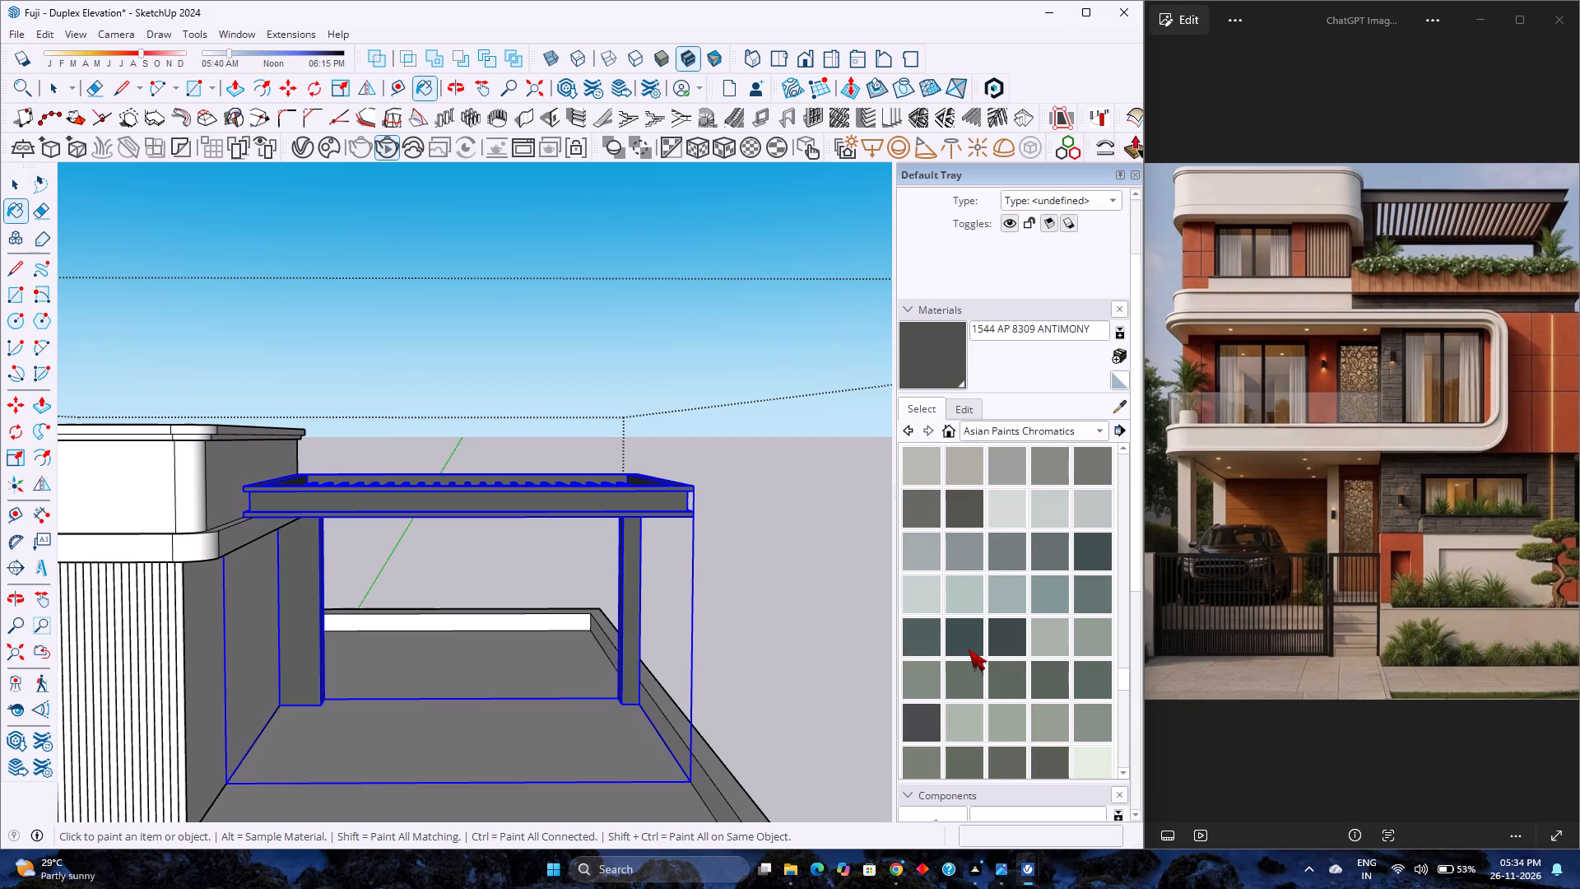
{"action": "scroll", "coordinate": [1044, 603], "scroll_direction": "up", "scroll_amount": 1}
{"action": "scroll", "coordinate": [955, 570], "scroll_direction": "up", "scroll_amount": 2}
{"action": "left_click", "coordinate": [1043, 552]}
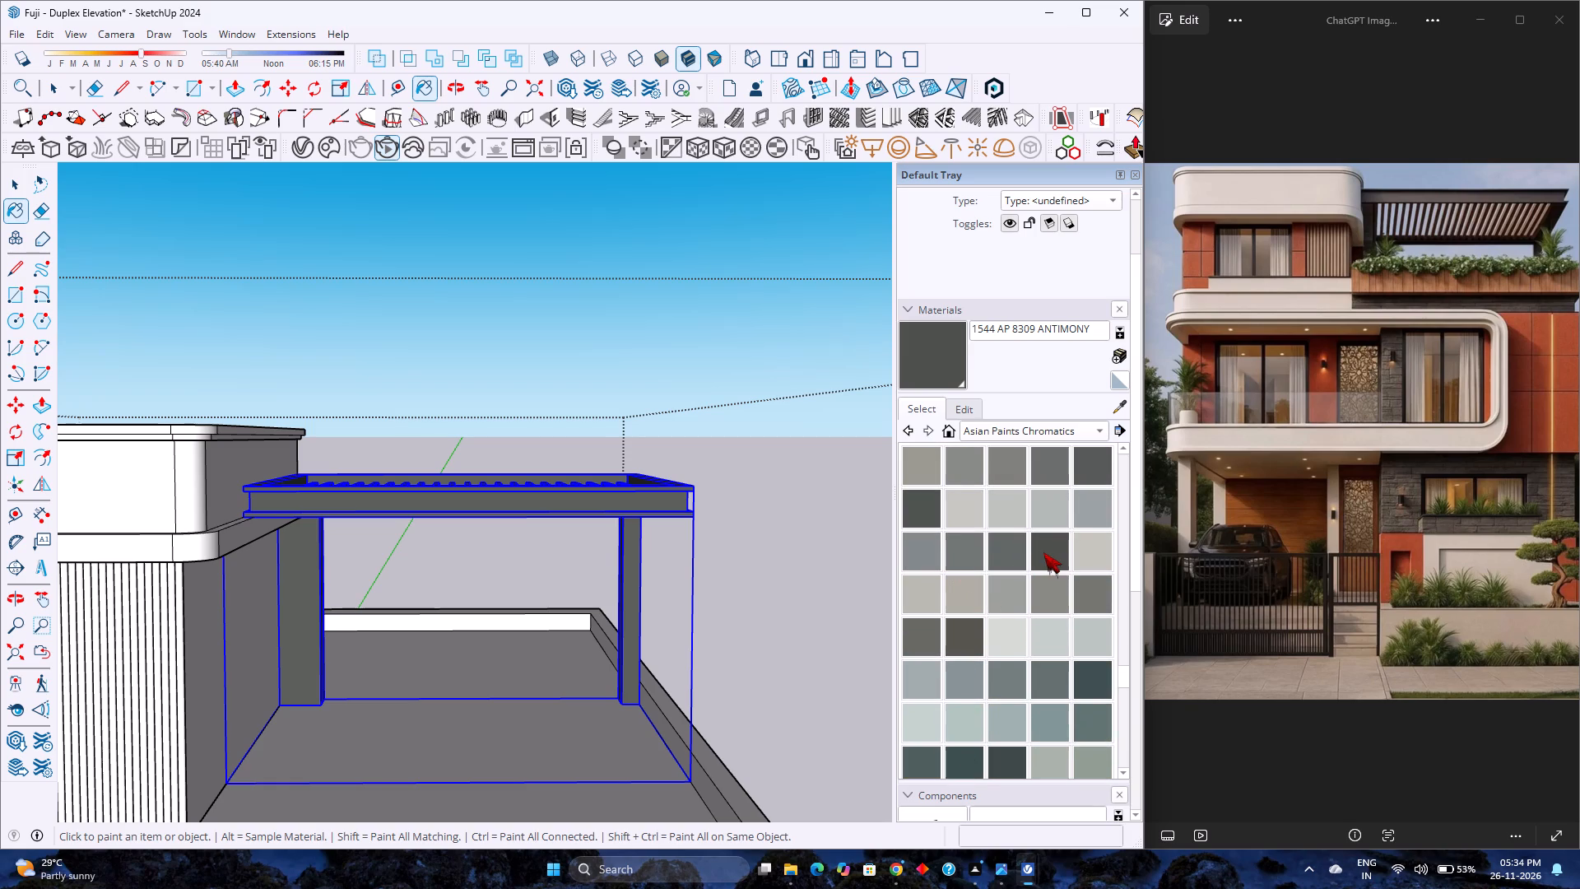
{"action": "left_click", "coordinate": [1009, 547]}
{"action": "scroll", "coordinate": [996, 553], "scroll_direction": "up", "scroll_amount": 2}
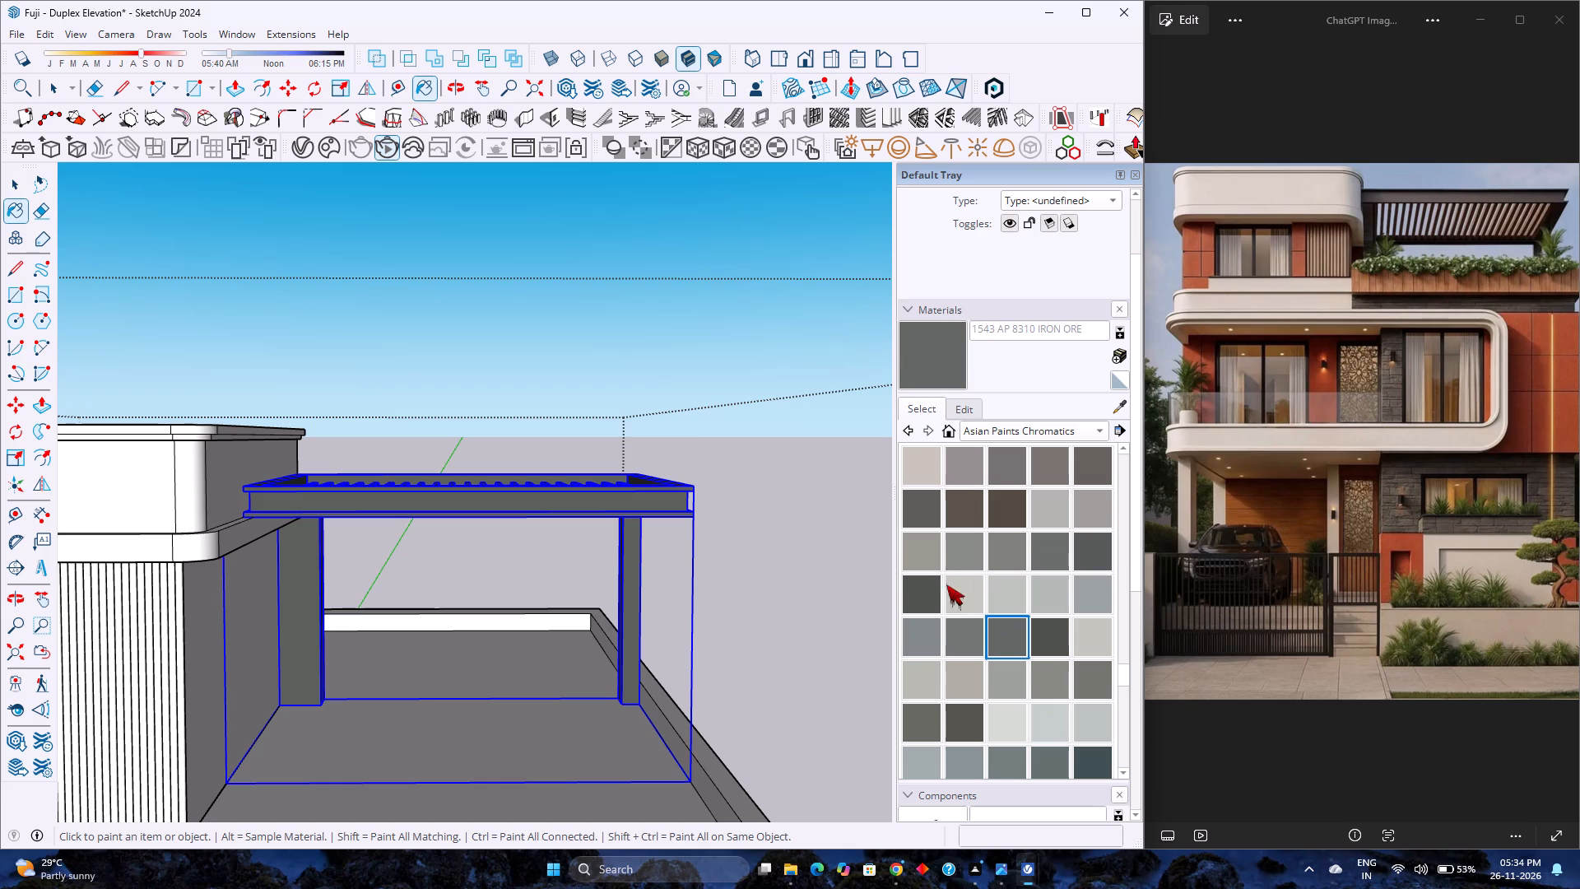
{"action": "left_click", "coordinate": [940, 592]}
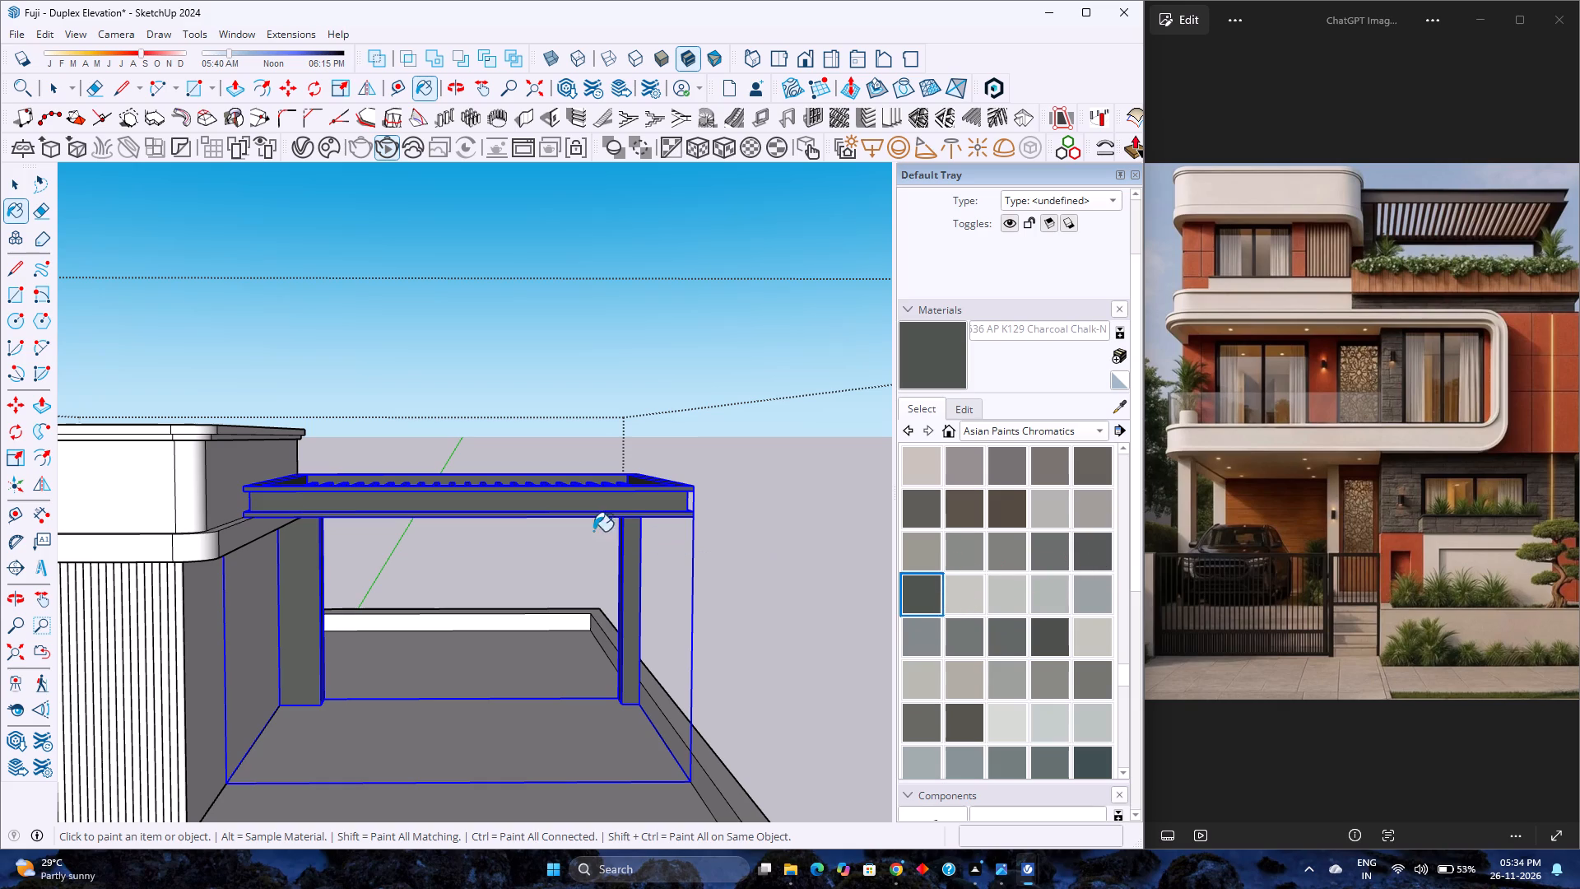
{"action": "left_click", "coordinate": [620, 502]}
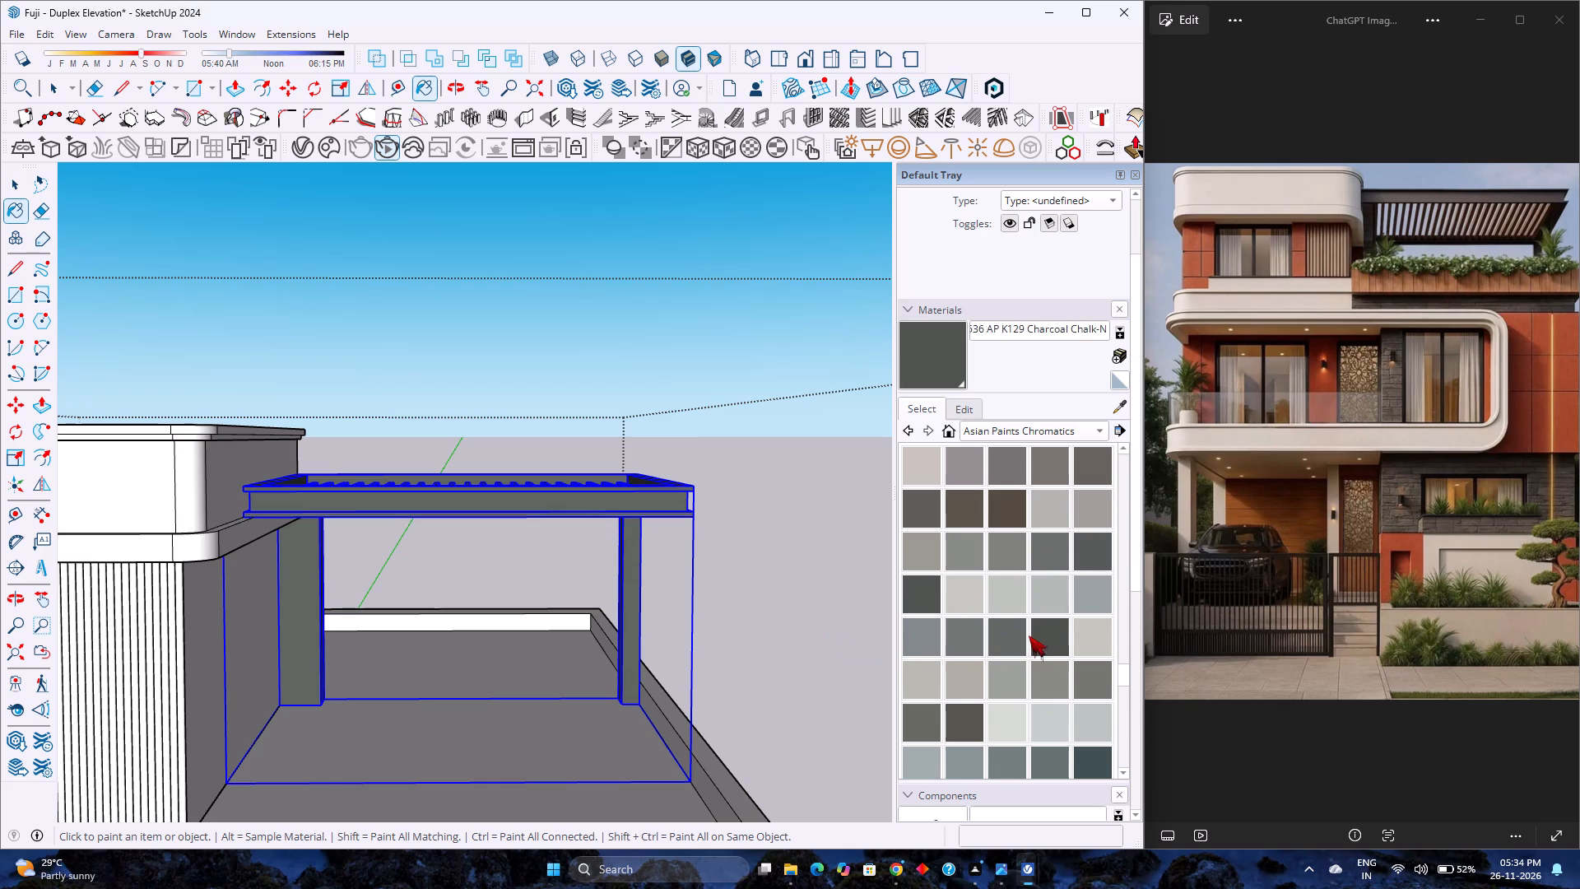
Paint the rooftop pergola group with the Asian Paints Chromatics colour 1512 AP 8301 COAL MINE and clear the selection.
{"action": "scroll", "coordinate": [1029, 635], "scroll_direction": "up", "scroll_amount": 4}
{"action": "left_click", "coordinate": [960, 549]}
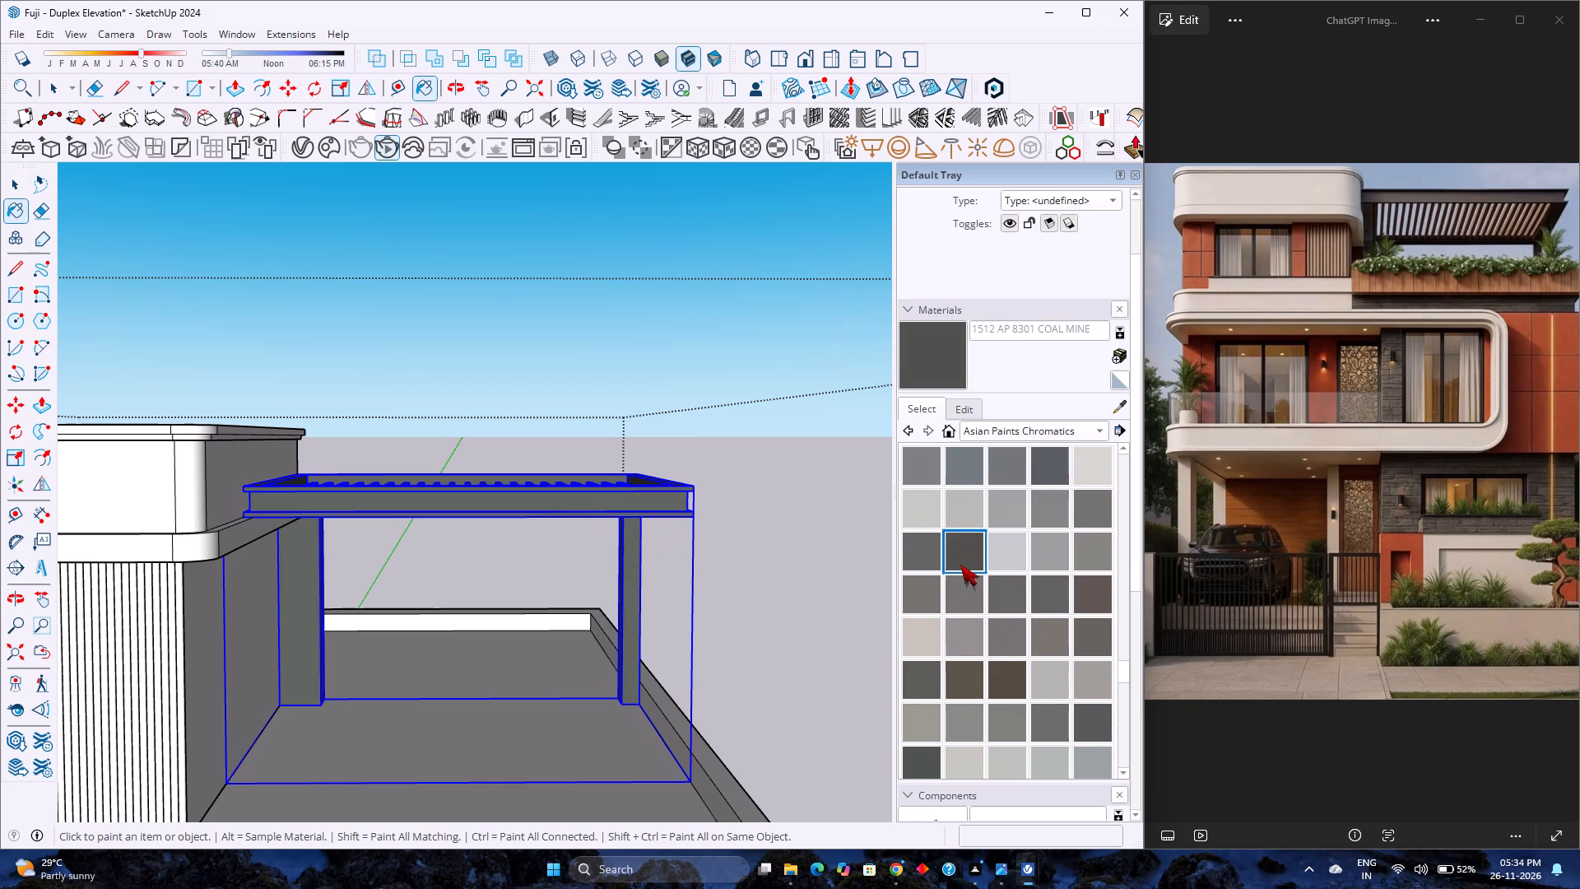
{"action": "left_click", "coordinate": [648, 508]}
{"action": "key", "text": "space"}
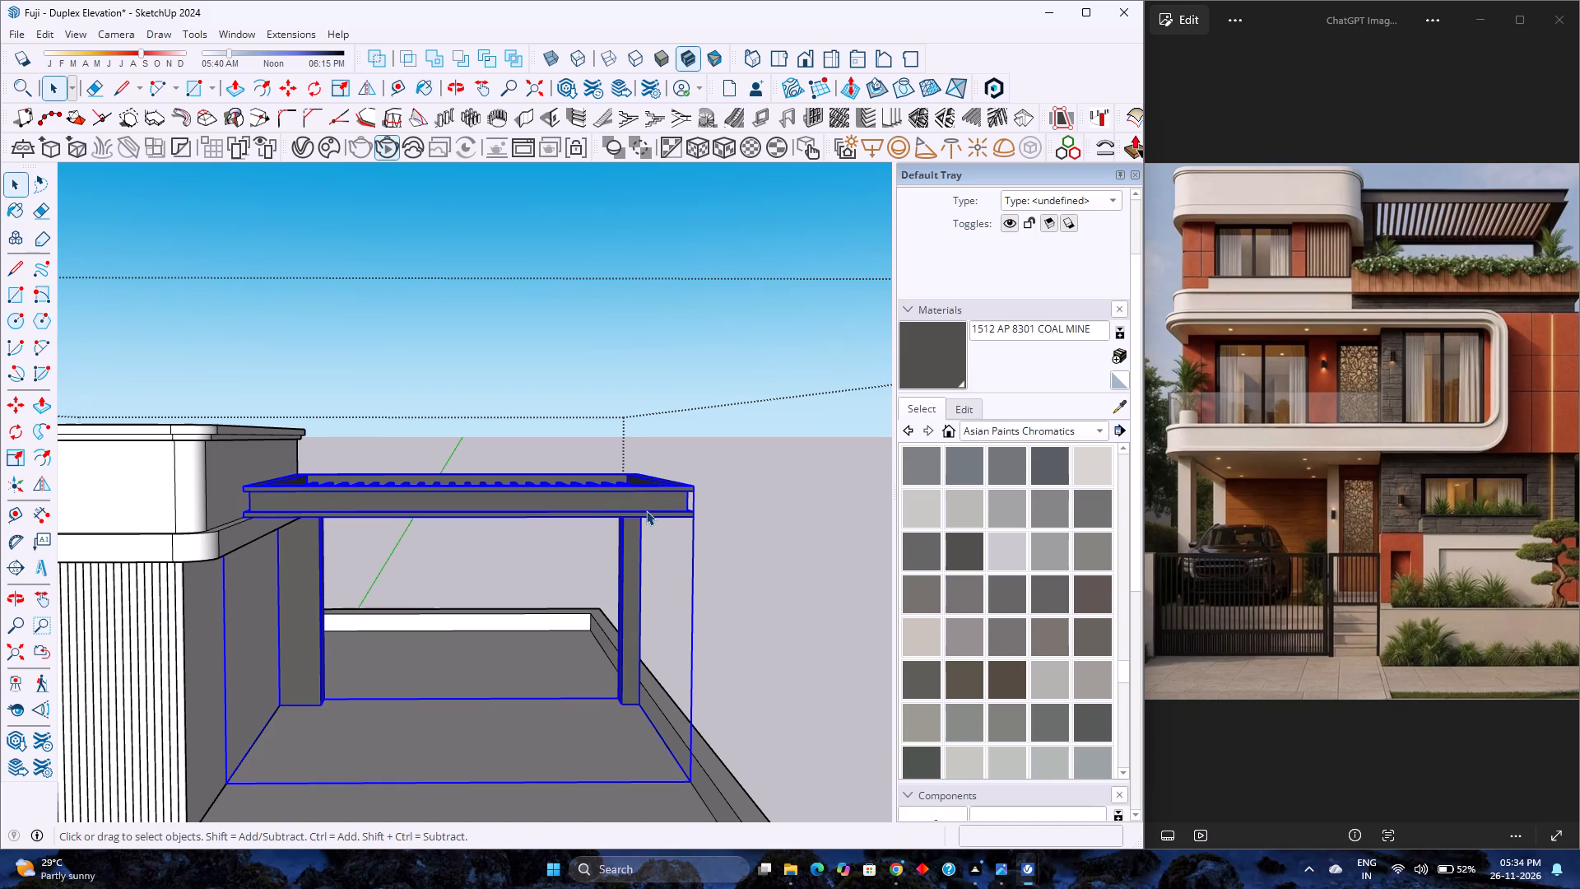
{"action": "left_click", "coordinate": [744, 453]}
Save the duplex model with the standard front view shown, fitted to the window.
{"action": "scroll", "coordinate": [729, 460], "scroll_direction": "down", "scroll_amount": 6}
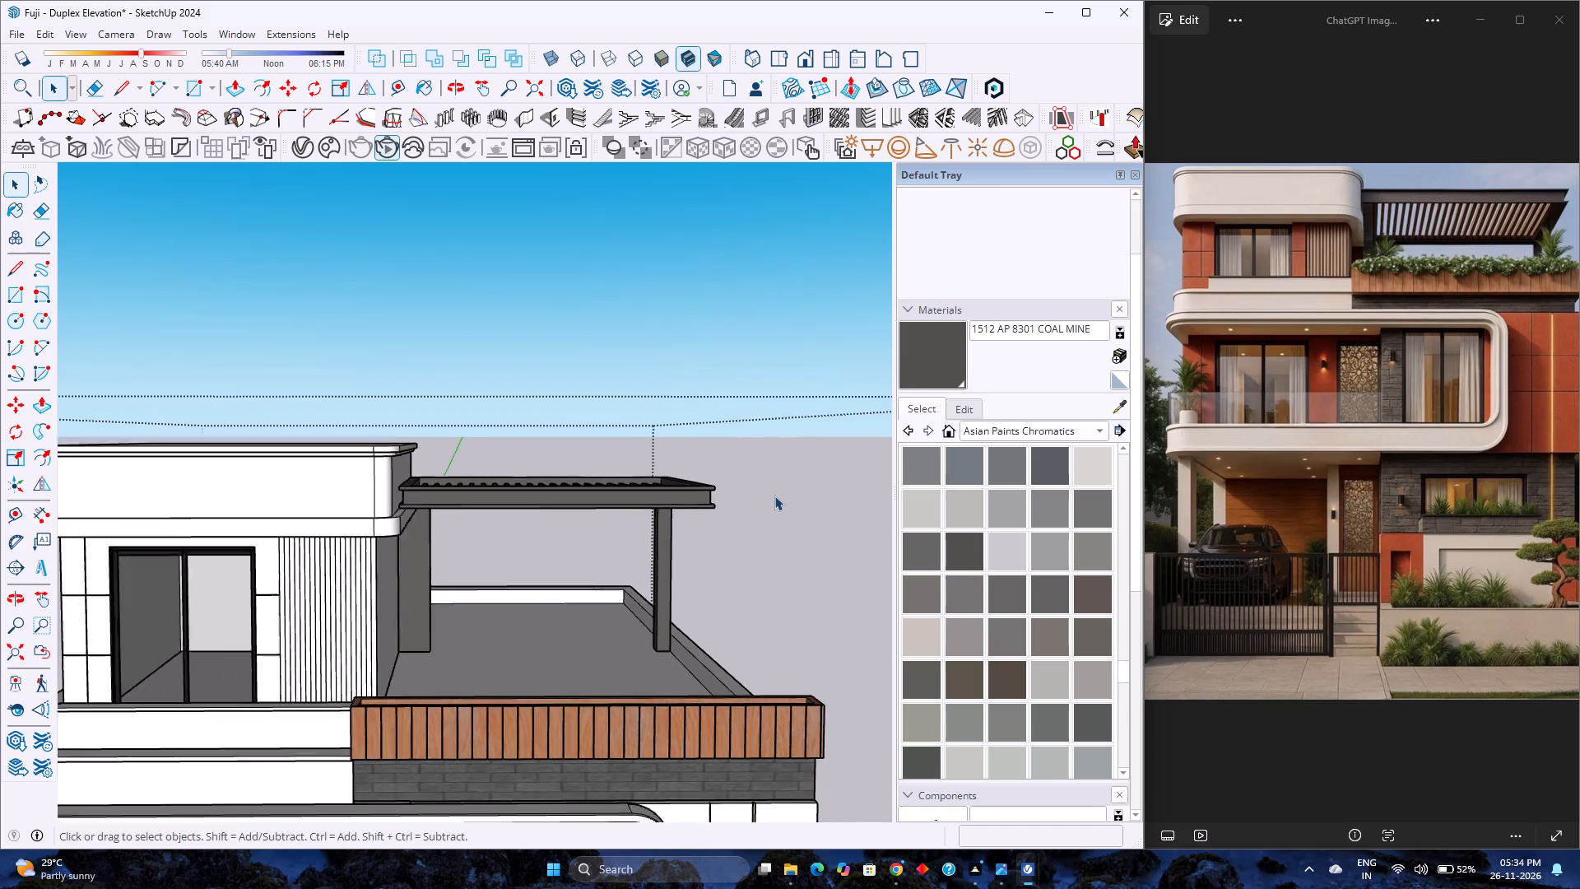
{"action": "scroll", "coordinate": [774, 496], "scroll_direction": "down", "scroll_amount": 3}
{"action": "middle_click_drag", "start_coordinate": [772, 623], "coordinate": [760, 505]}
{"action": "scroll", "coordinate": [760, 504], "scroll_direction": "down", "scroll_amount": 4}
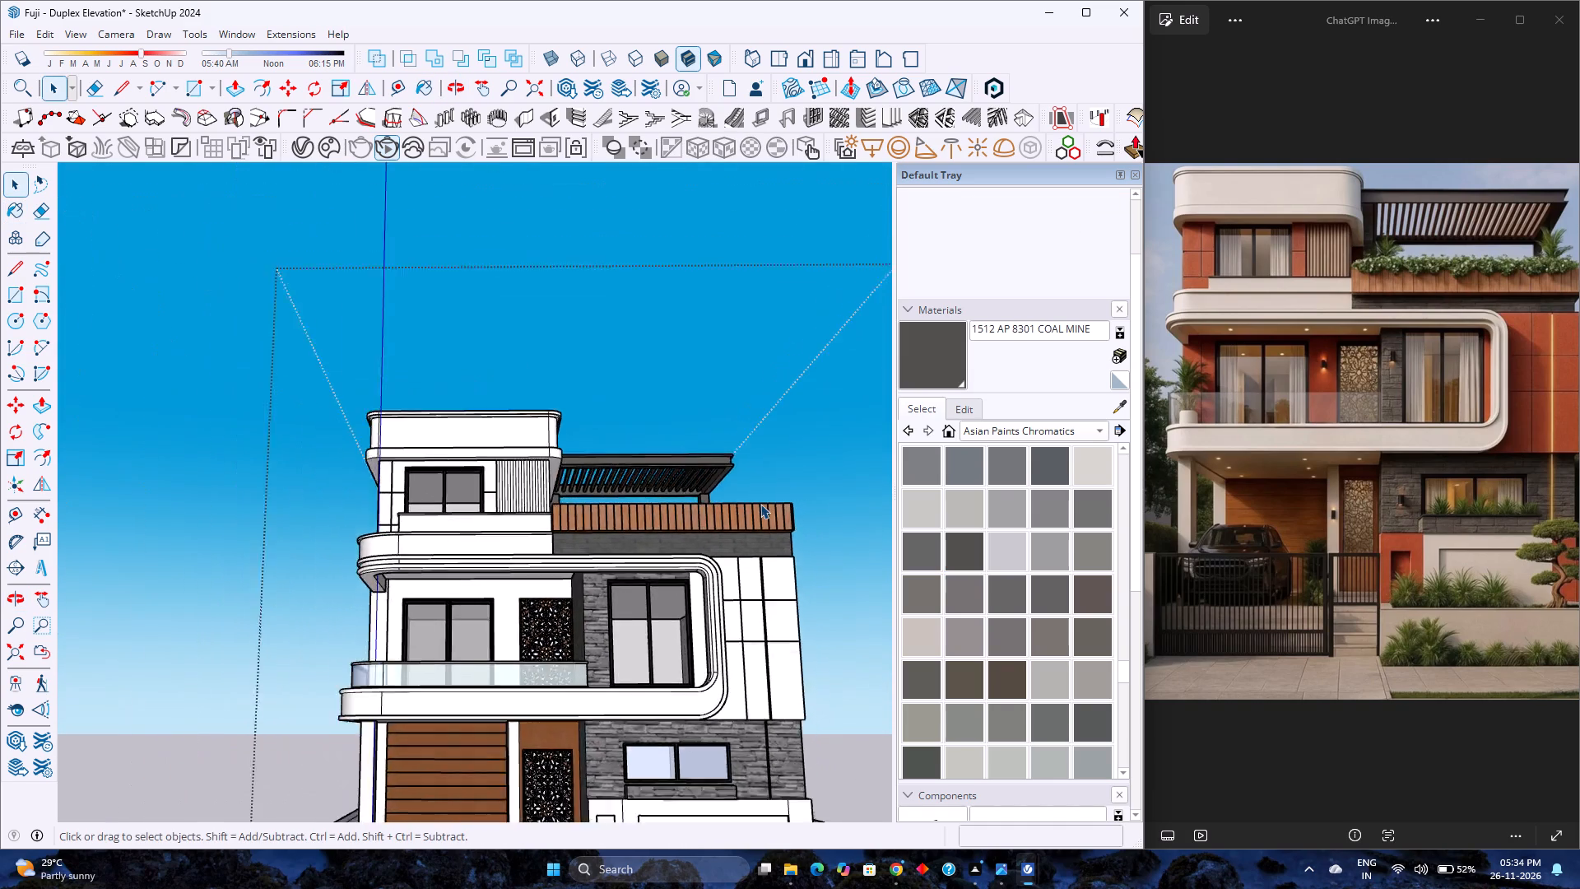
{"action": "scroll", "coordinate": [760, 504], "scroll_direction": "down", "scroll_amount": 5}
{"action": "key", "text": "ctrl+s"}
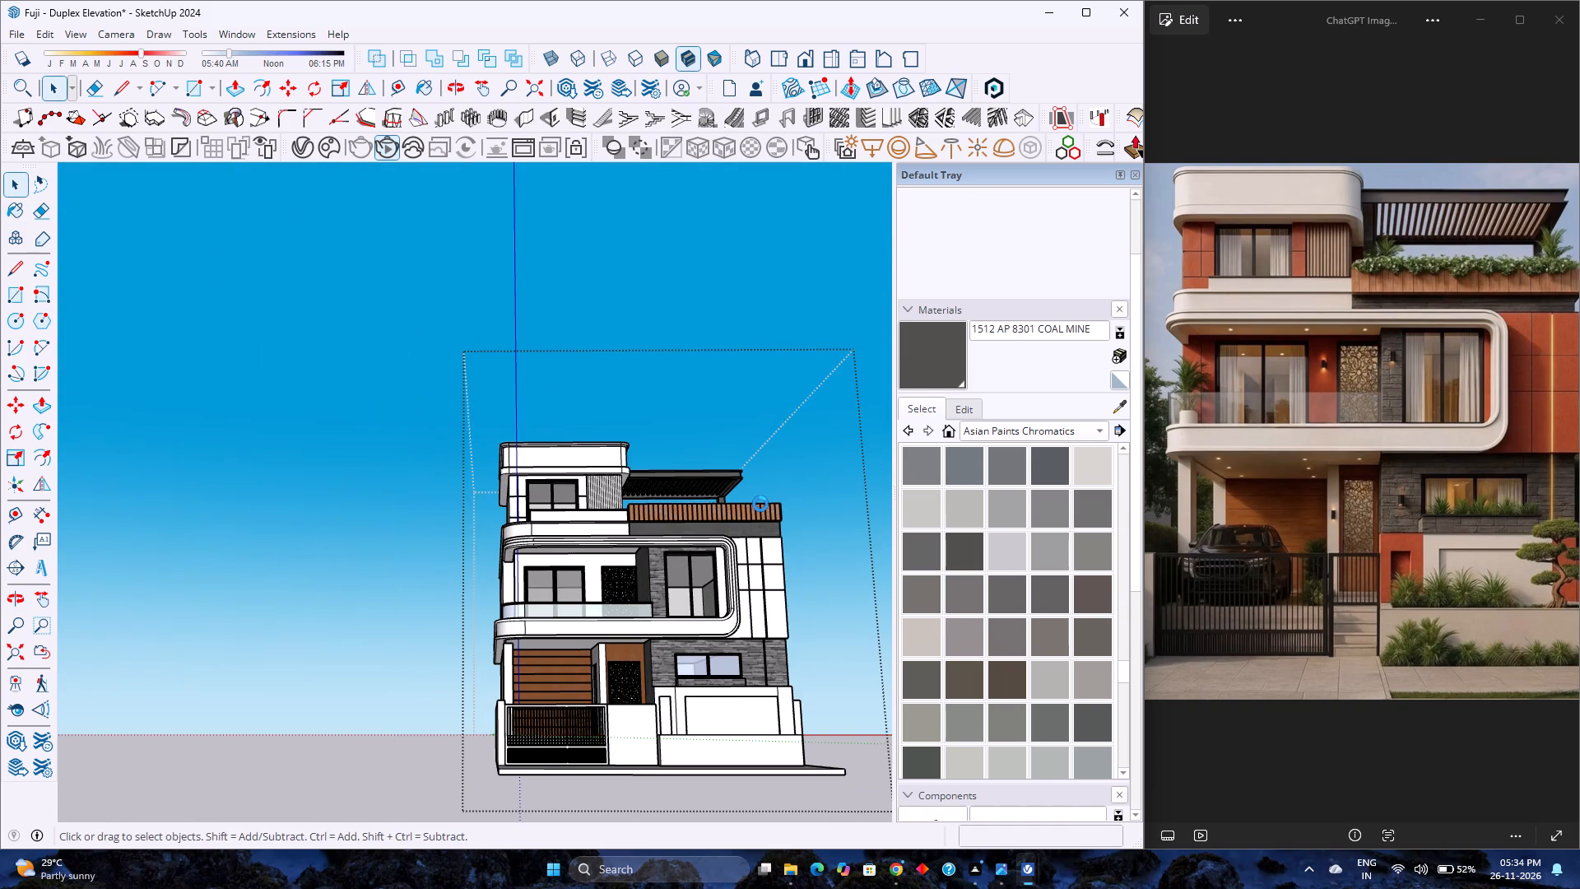
{"action": "left_click", "coordinate": [802, 57]}
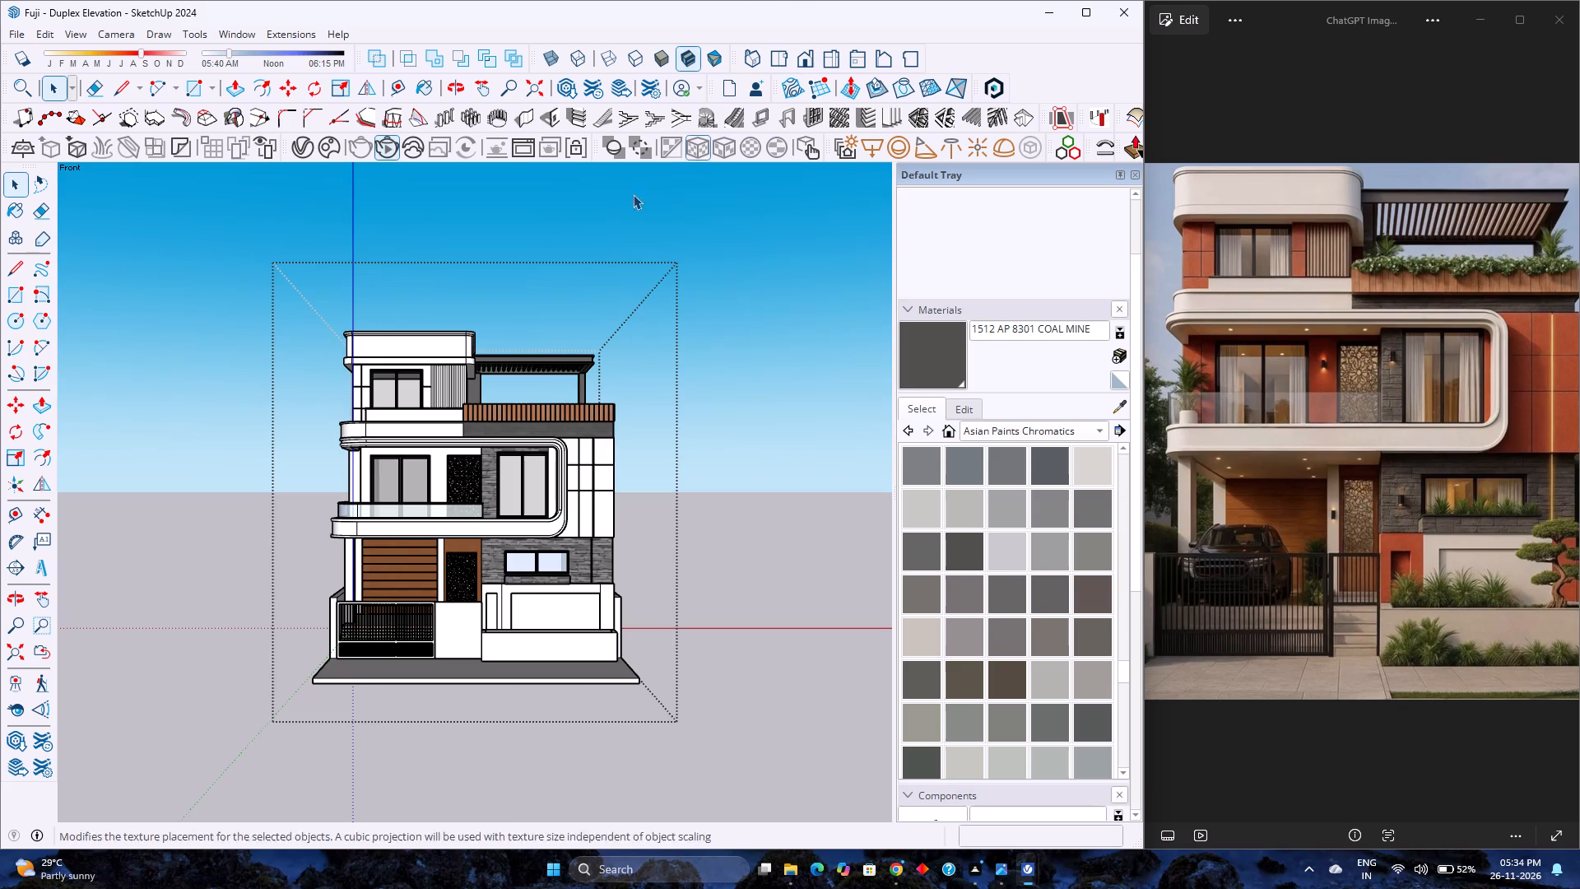
{"action": "left_click", "coordinate": [23, 660]}
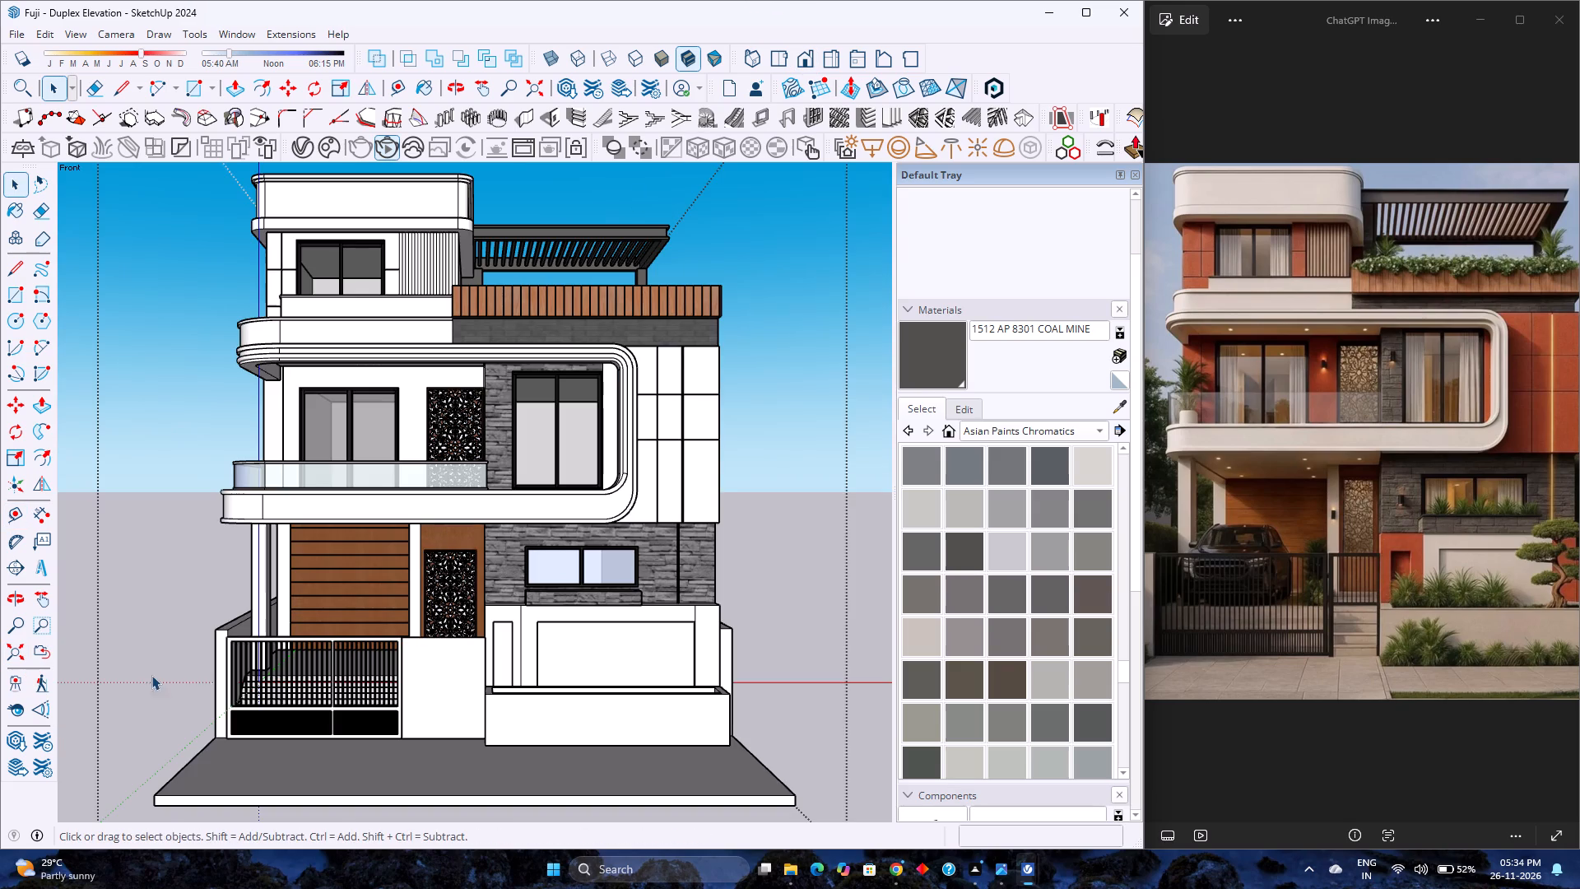
{"action": "key", "text": "ctrl+s"}
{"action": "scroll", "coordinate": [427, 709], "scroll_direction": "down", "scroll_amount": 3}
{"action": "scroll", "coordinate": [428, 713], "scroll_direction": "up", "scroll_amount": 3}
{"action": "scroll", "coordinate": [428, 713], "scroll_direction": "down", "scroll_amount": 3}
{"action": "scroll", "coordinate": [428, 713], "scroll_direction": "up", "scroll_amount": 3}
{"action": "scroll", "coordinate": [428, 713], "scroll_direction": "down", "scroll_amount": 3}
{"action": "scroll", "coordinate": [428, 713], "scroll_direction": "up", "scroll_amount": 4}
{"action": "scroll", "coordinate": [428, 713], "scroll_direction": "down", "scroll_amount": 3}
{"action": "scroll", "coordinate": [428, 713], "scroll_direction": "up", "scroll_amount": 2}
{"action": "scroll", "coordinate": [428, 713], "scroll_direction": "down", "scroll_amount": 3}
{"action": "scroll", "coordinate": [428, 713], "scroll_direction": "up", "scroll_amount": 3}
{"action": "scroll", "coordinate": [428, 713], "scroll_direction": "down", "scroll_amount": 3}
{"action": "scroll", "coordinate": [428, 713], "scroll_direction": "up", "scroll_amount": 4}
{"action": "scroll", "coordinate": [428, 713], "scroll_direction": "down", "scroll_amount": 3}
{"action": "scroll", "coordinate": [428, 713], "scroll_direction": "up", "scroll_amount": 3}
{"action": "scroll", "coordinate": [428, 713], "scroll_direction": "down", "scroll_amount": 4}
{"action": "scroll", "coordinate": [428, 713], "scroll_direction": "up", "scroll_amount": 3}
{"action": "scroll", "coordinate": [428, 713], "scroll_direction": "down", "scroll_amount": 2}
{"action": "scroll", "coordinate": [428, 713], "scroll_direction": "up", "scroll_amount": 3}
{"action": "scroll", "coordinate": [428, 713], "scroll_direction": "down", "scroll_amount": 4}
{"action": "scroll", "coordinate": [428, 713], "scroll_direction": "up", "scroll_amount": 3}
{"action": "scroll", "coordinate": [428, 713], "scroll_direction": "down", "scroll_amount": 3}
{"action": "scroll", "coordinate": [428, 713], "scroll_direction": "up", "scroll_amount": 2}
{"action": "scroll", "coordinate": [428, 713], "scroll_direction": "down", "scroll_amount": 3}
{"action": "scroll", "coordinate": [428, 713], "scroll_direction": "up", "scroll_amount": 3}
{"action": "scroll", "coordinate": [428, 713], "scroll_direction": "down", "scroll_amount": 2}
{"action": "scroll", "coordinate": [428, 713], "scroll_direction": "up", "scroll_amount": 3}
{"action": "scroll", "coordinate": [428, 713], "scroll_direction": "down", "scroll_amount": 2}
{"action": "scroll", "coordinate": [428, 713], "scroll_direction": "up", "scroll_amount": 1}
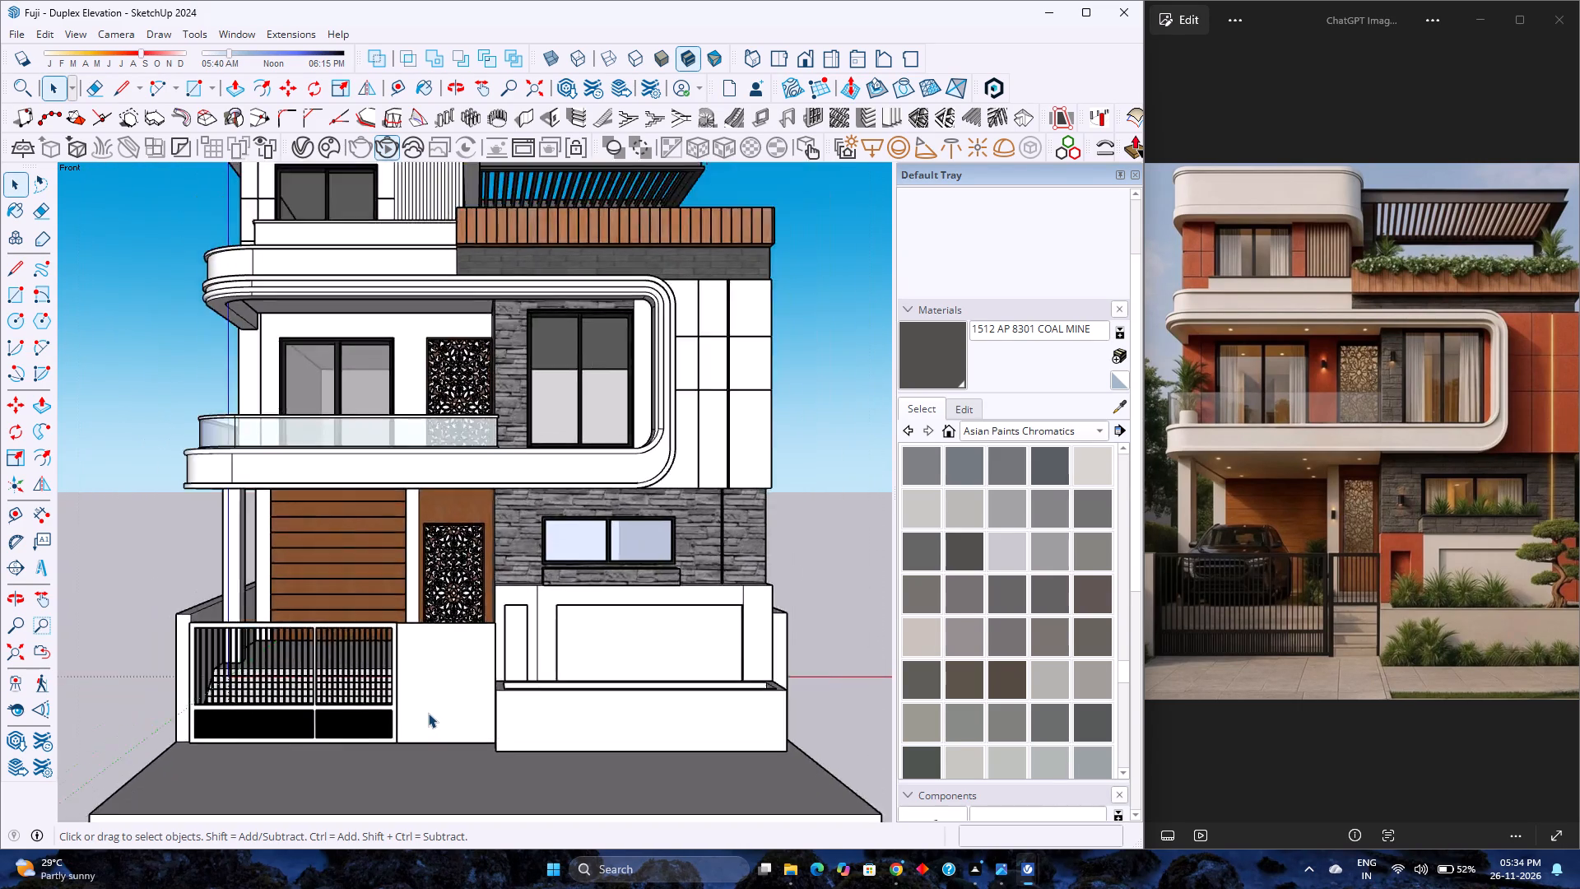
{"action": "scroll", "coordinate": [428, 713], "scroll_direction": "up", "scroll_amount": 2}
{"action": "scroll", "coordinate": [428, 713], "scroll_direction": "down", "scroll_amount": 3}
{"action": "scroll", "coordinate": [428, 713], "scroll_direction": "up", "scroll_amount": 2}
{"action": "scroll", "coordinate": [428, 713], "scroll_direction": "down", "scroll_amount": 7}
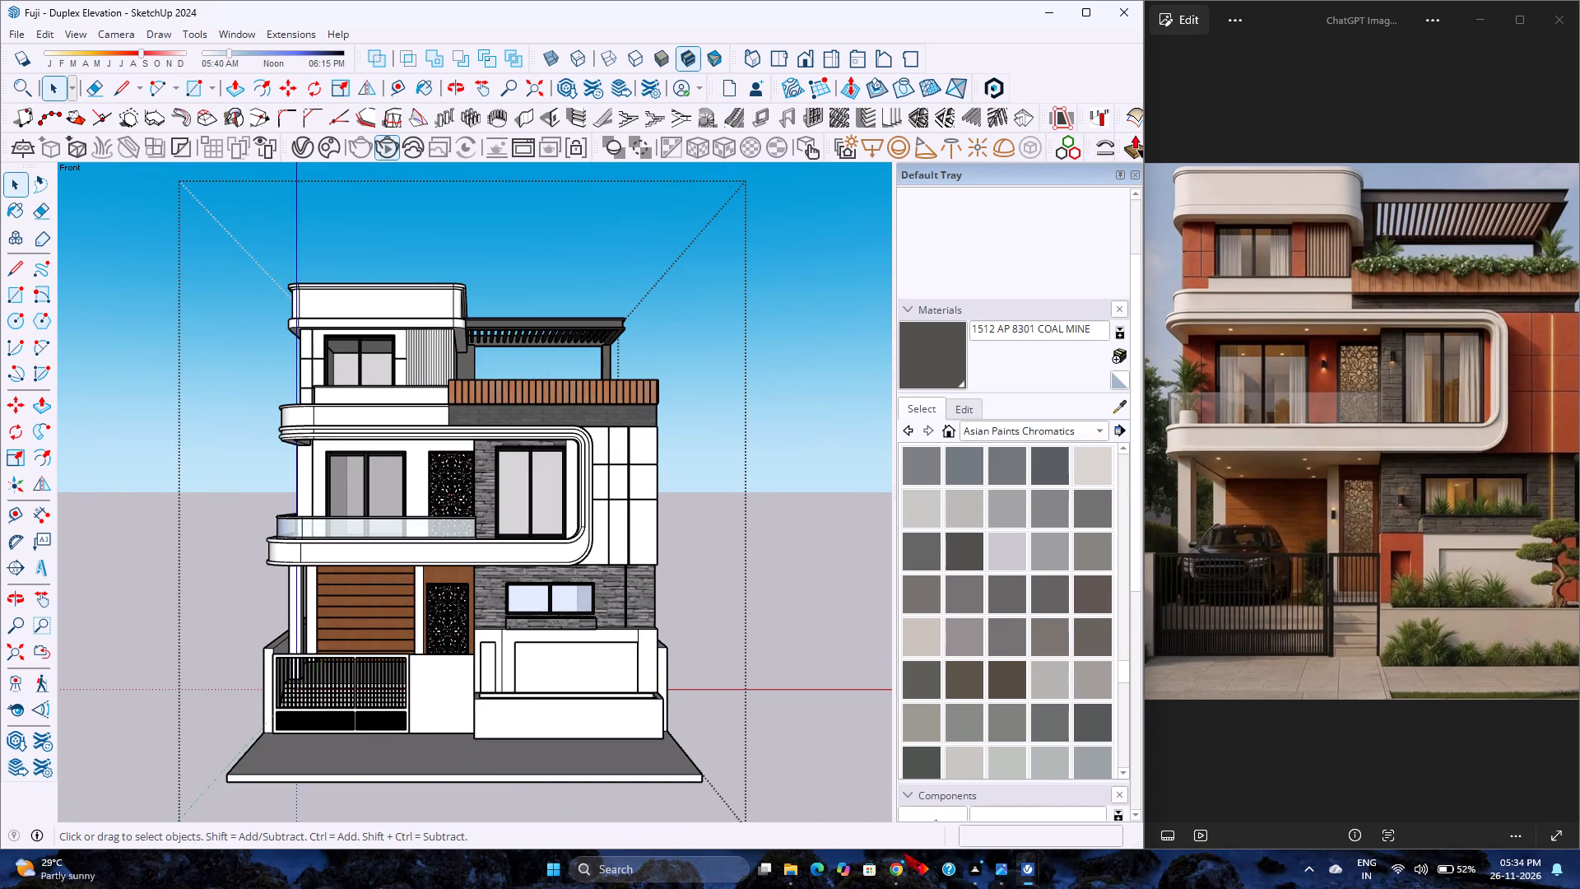
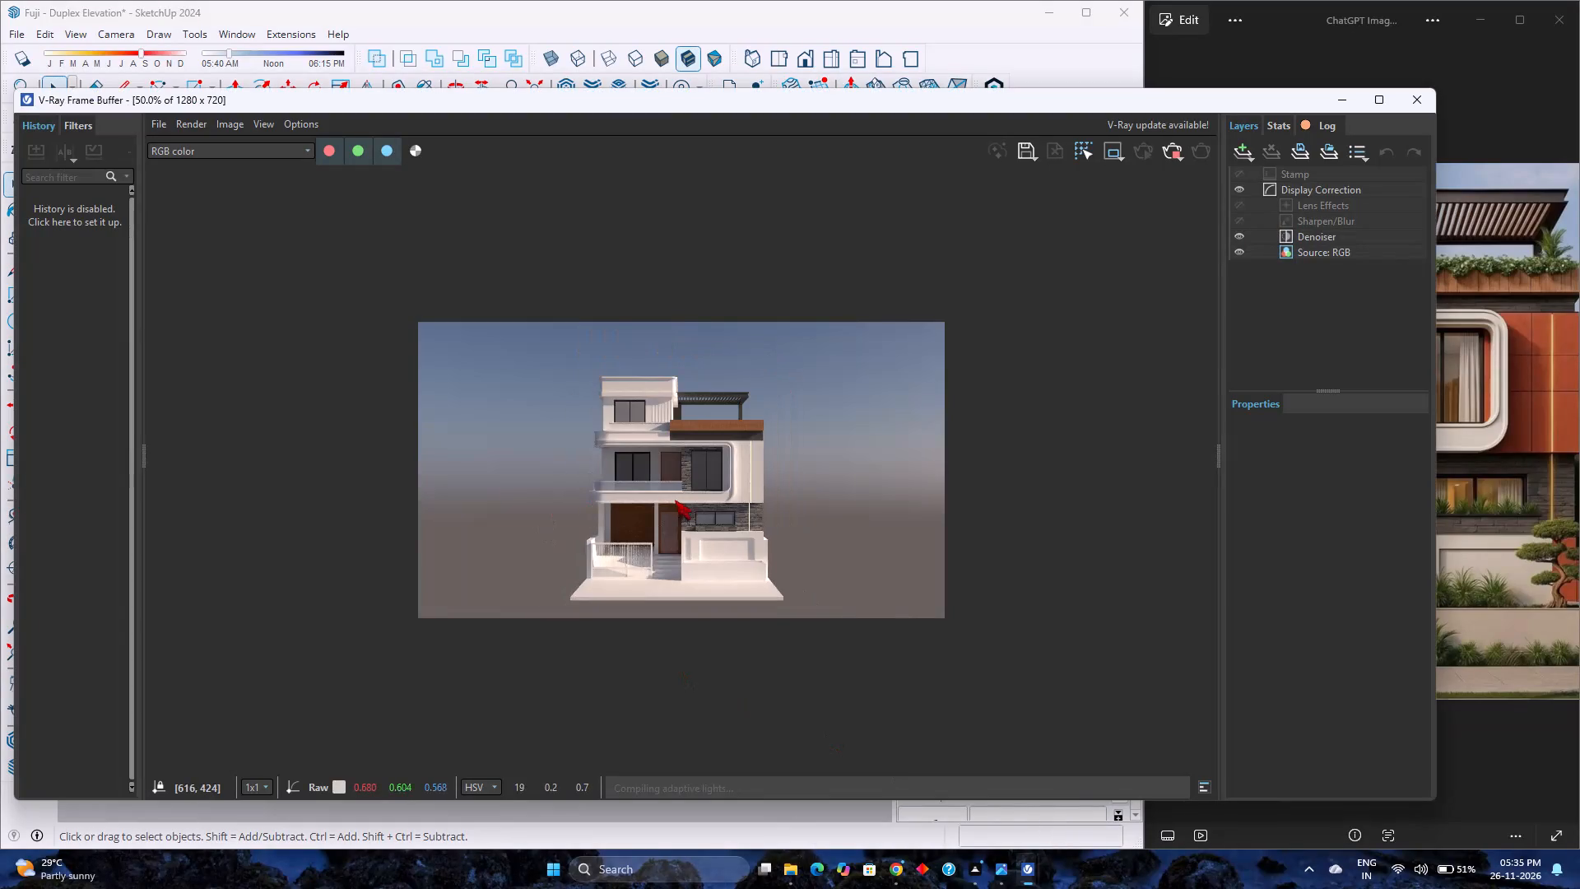
Examine the rendered front facade in the V-Ray Frame Buffer, both as a whole and close up.
{"action": "scroll", "coordinate": [682, 503], "scroll_direction": "up", "scroll_amount": 2}
{"action": "scroll", "coordinate": [682, 503], "scroll_direction": "down", "scroll_amount": 1}
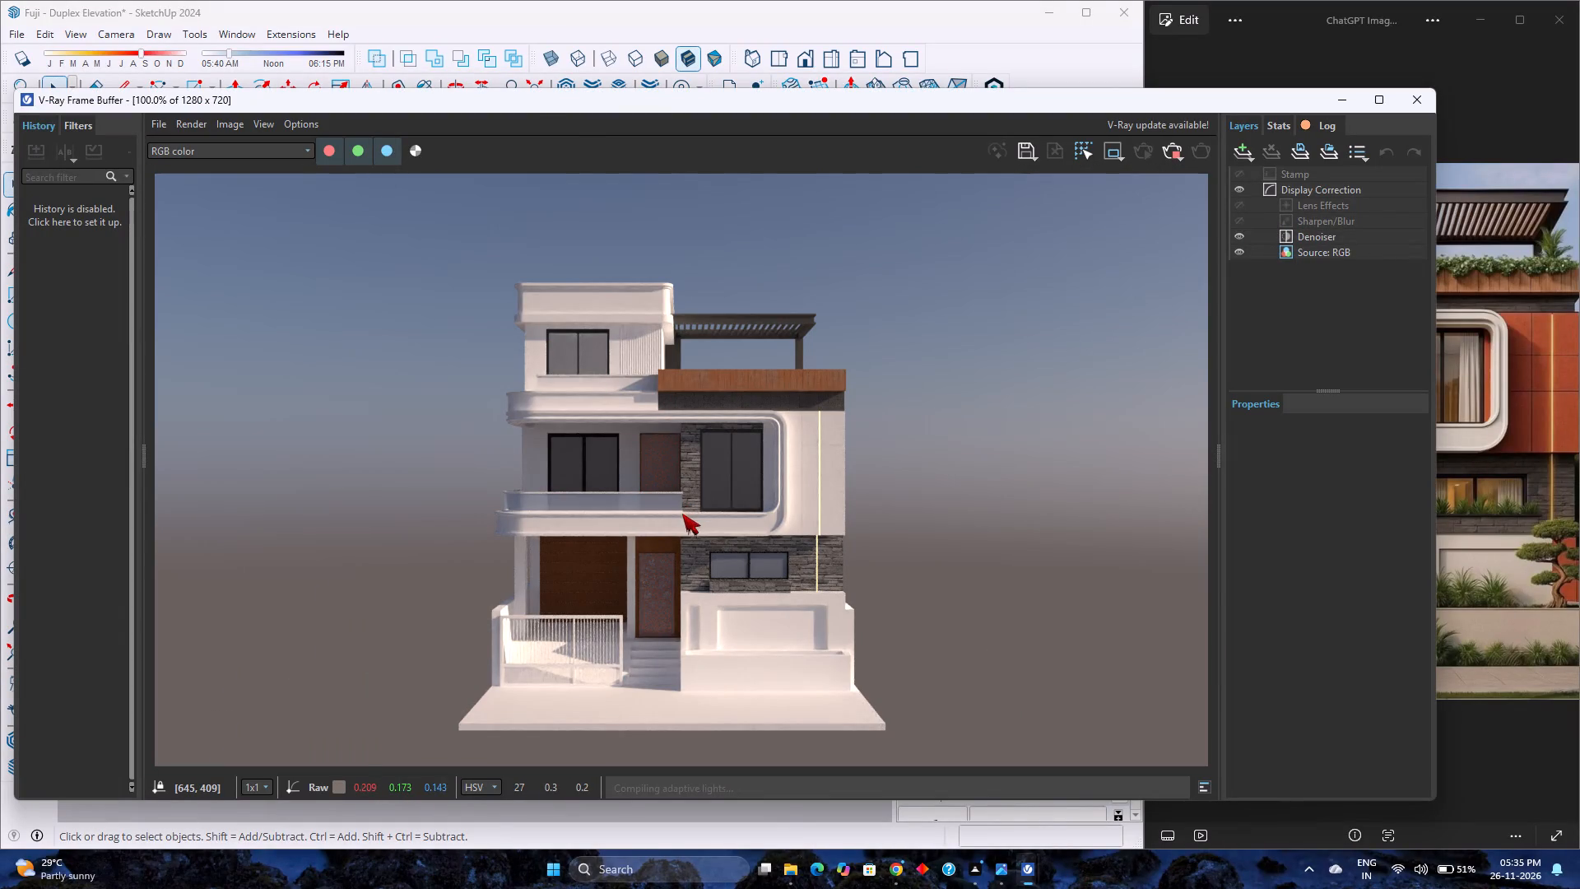
{"action": "scroll", "coordinate": [670, 521], "scroll_direction": "down", "scroll_amount": 3}
{"action": "scroll", "coordinate": [670, 521], "scroll_direction": "up", "scroll_amount": 2}
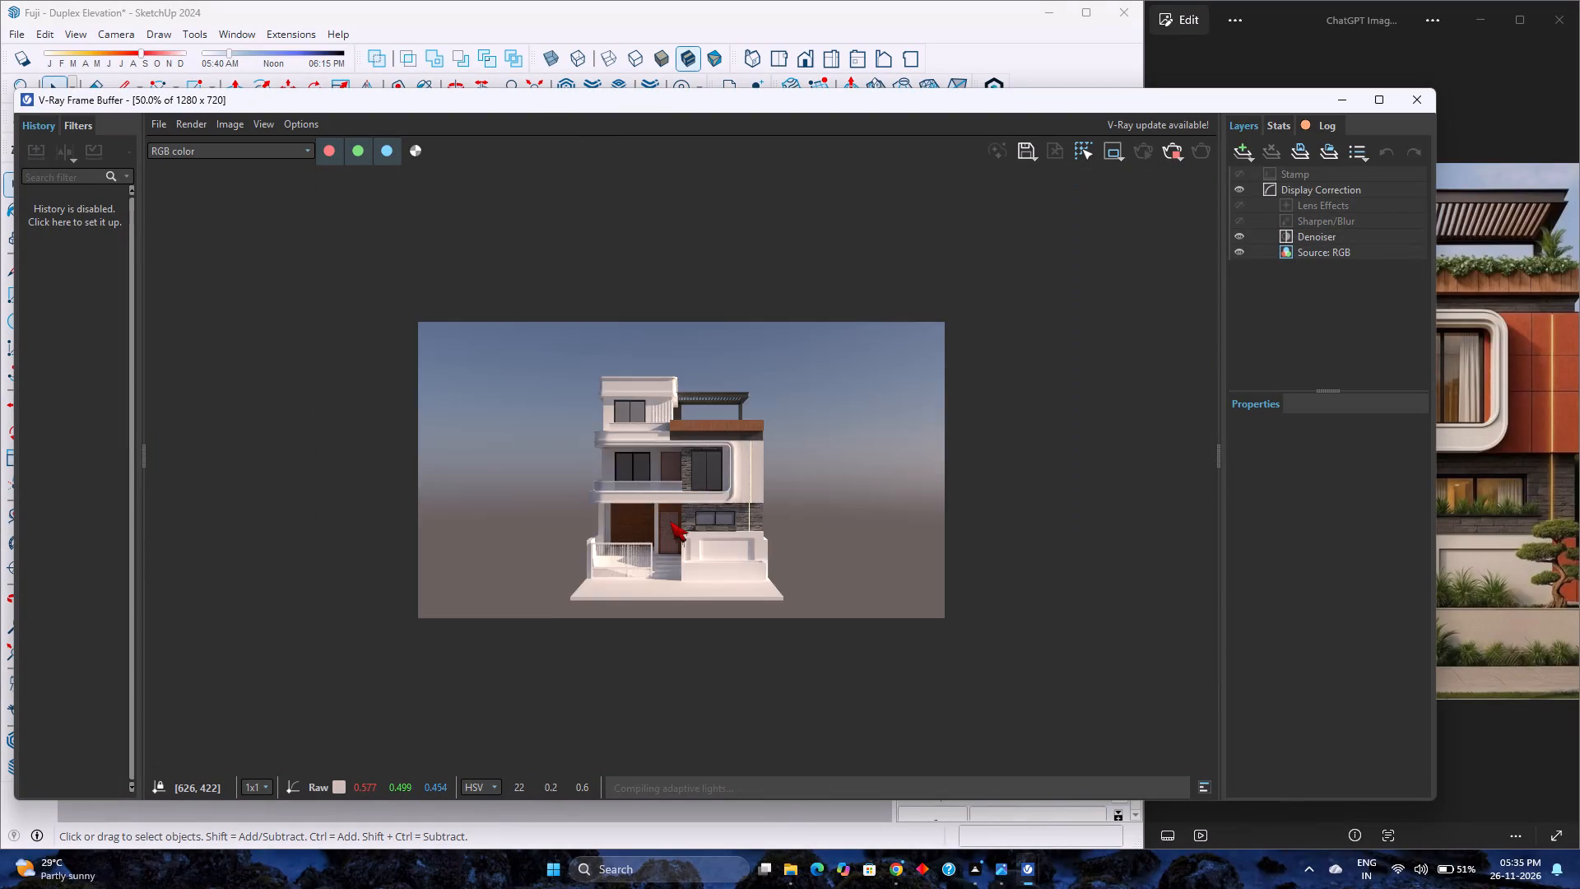
{"action": "scroll", "coordinate": [670, 521], "scroll_direction": "down", "scroll_amount": 2}
{"action": "scroll", "coordinate": [669, 521], "scroll_direction": "up", "scroll_amount": 1}
{"action": "scroll", "coordinate": [667, 519], "scroll_direction": "down", "scroll_amount": 2}
{"action": "scroll", "coordinate": [667, 519], "scroll_direction": "up", "scroll_amount": 3}
{"action": "scroll", "coordinate": [667, 519], "scroll_direction": "down", "scroll_amount": 2}
{"action": "scroll", "coordinate": [667, 519], "scroll_direction": "up", "scroll_amount": 2}
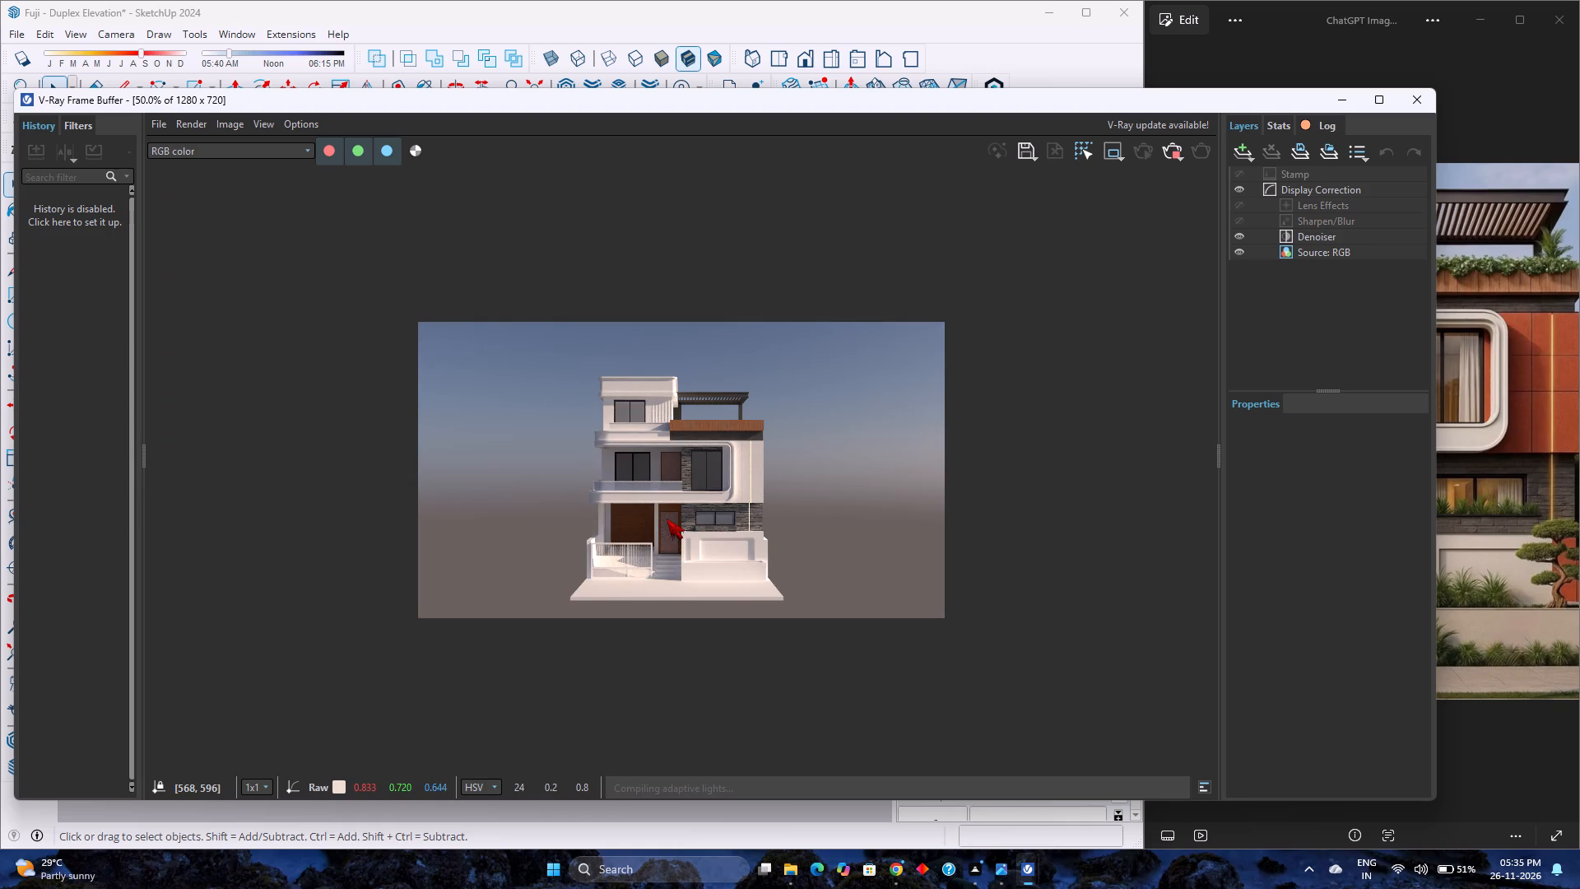
{"action": "scroll", "coordinate": [702, 508], "scroll_direction": "up", "scroll_amount": 3}
{"action": "scroll", "coordinate": [707, 510], "scroll_direction": "down", "scroll_amount": 4}
{"action": "scroll", "coordinate": [710, 510], "scroll_direction": "up", "scroll_amount": 1}
{"action": "scroll", "coordinate": [711, 510], "scroll_direction": "down", "scroll_amount": 1}
{"action": "scroll", "coordinate": [711, 510], "scroll_direction": "up", "scroll_amount": 2}
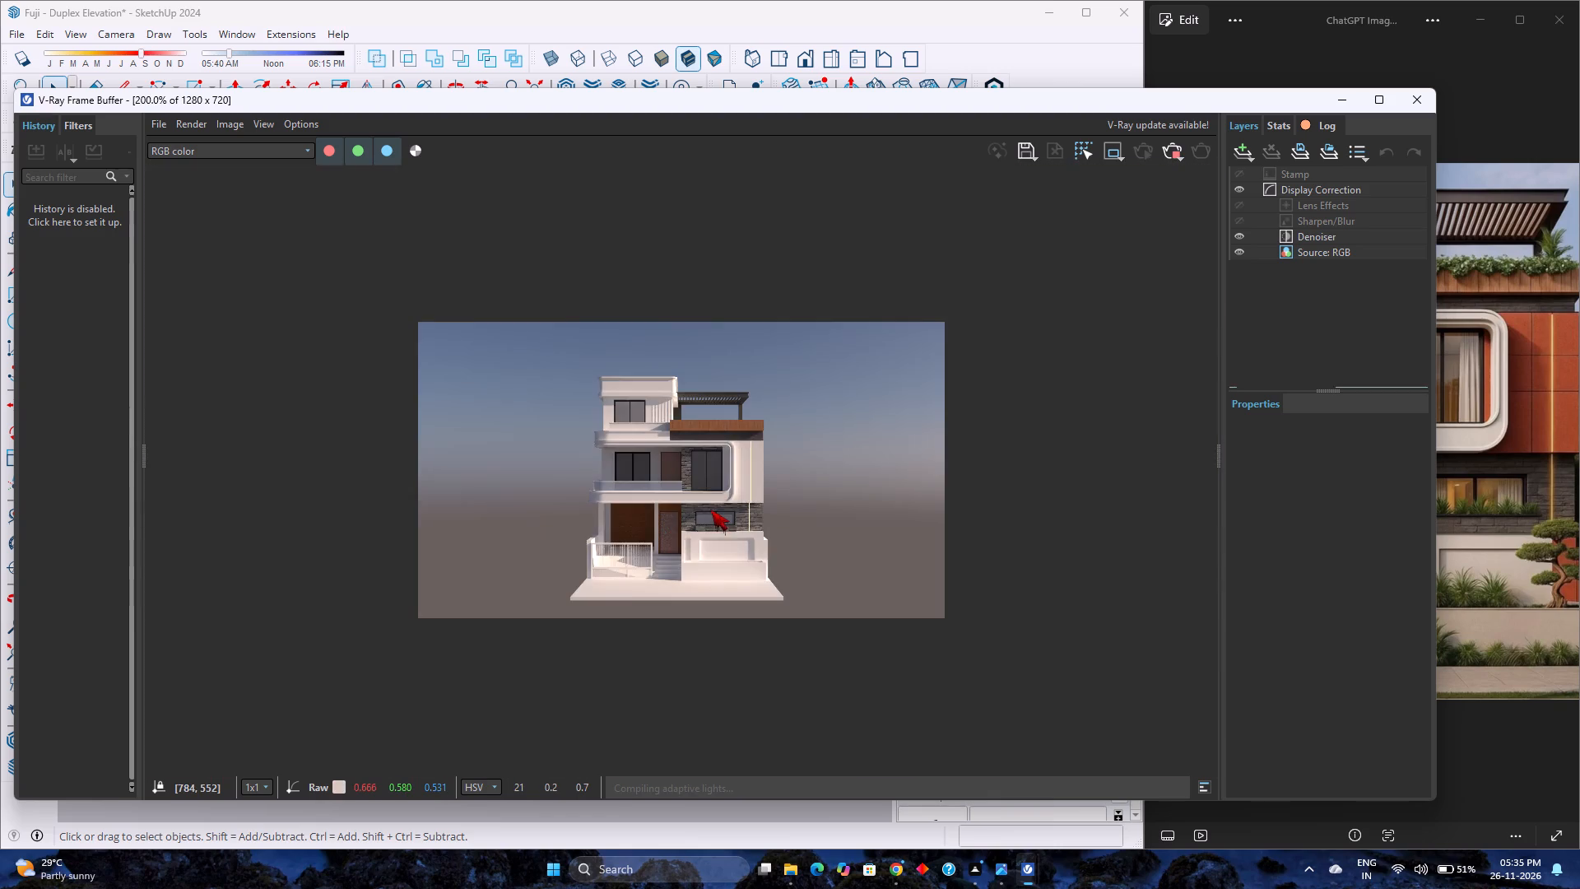
{"action": "scroll", "coordinate": [711, 510], "scroll_direction": "up", "scroll_amount": 1}
{"action": "scroll", "coordinate": [711, 510], "scroll_direction": "down", "scroll_amount": 2}
{"action": "scroll", "coordinate": [713, 510], "scroll_direction": "up", "scroll_amount": 3}
{"action": "scroll", "coordinate": [713, 513], "scroll_direction": "down", "scroll_amount": 2}
{"action": "scroll", "coordinate": [713, 513], "scroll_direction": "up", "scroll_amount": 3}
{"action": "scroll", "coordinate": [713, 513], "scroll_direction": "down", "scroll_amount": 3}
{"action": "scroll", "coordinate": [714, 514], "scroll_direction": "up", "scroll_amount": 3}
{"action": "scroll", "coordinate": [714, 514], "scroll_direction": "down", "scroll_amount": 6}
{"action": "scroll", "coordinate": [714, 514], "scroll_direction": "up", "scroll_amount": 3}
{"action": "scroll", "coordinate": [714, 514], "scroll_direction": "down", "scroll_amount": 3}
{"action": "scroll", "coordinate": [714, 514], "scroll_direction": "up", "scroll_amount": 3}
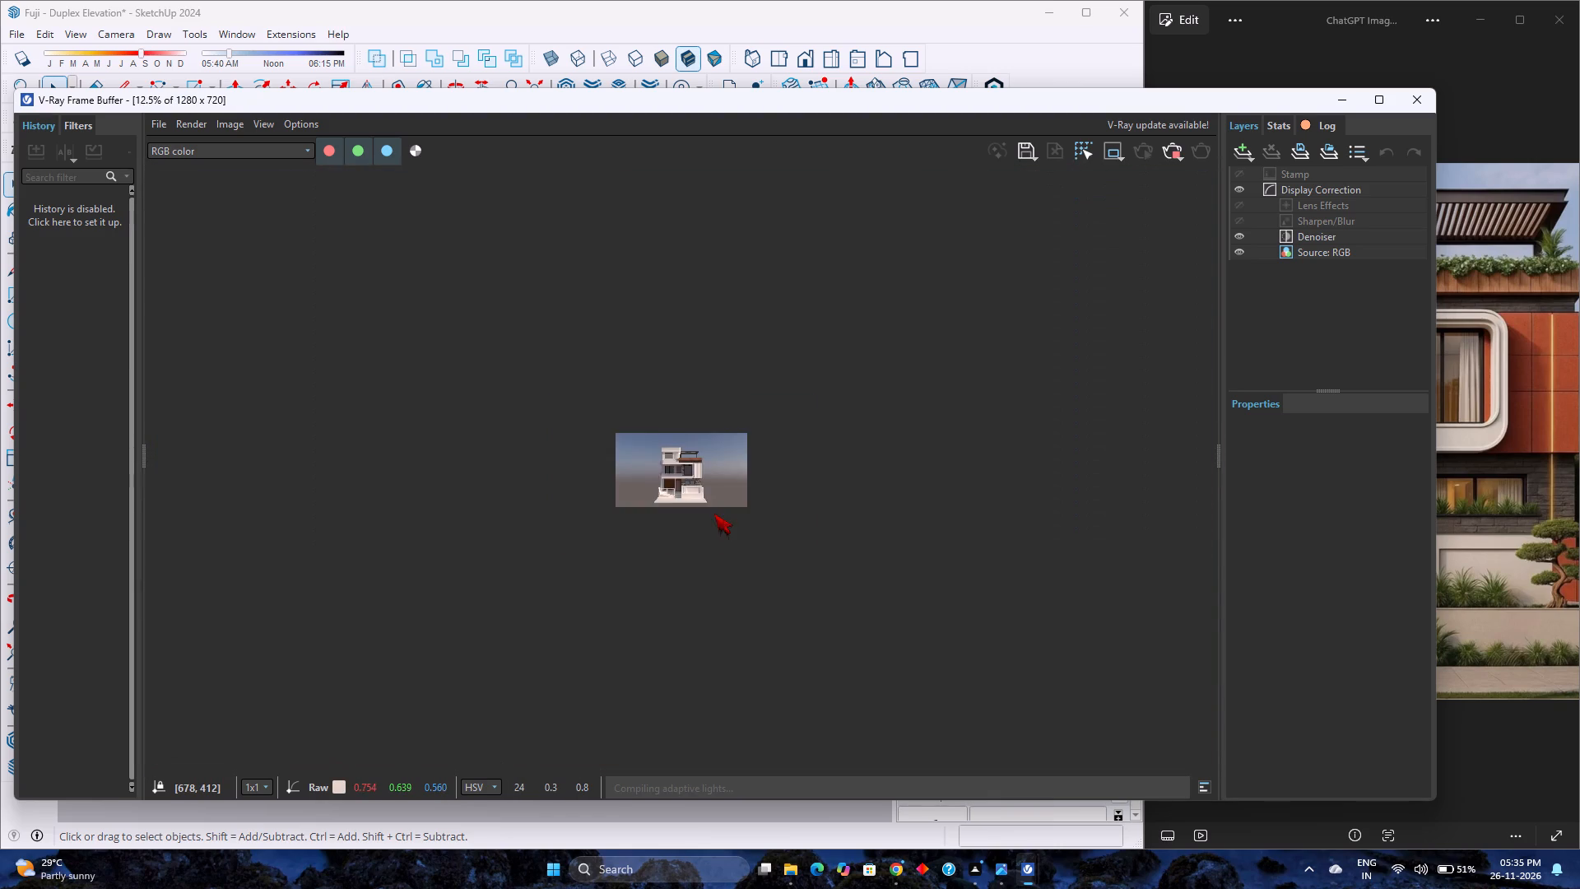
{"action": "scroll", "coordinate": [714, 514], "scroll_direction": "down", "scroll_amount": 2}
{"action": "scroll", "coordinate": [714, 514], "scroll_direction": "up", "scroll_amount": 3}
{"action": "scroll", "coordinate": [714, 514], "scroll_direction": "down", "scroll_amount": 2}
{"action": "scroll", "coordinate": [714, 514], "scroll_direction": "up", "scroll_amount": 2}
{"action": "scroll", "coordinate": [714, 515], "scroll_direction": "down", "scroll_amount": 3}
{"action": "scroll", "coordinate": [714, 515], "scroll_direction": "up", "scroll_amount": 2}
{"action": "scroll", "coordinate": [714, 515], "scroll_direction": "down", "scroll_amount": 3}
{"action": "scroll", "coordinate": [714, 515], "scroll_direction": "up", "scroll_amount": 2}
{"action": "scroll", "coordinate": [714, 515], "scroll_direction": "down", "scroll_amount": 1}
{"action": "scroll", "coordinate": [714, 515], "scroll_direction": "up", "scroll_amount": 3}
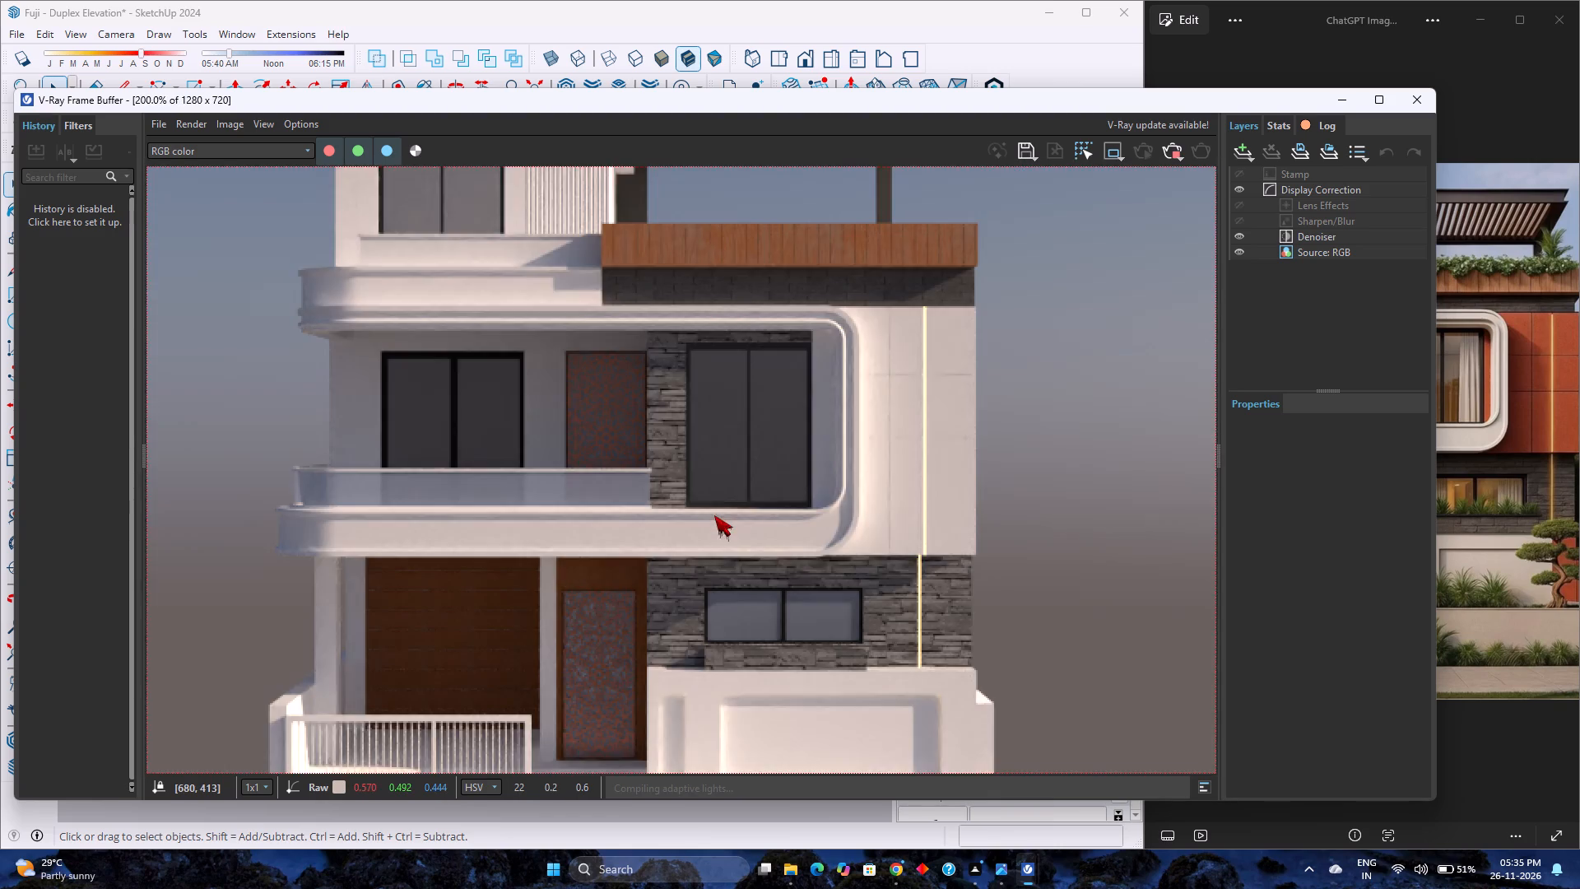
{"action": "scroll", "coordinate": [714, 515], "scroll_direction": "down", "scroll_amount": 3}
{"action": "scroll", "coordinate": [715, 518], "scroll_direction": "up", "scroll_amount": 2}
{"action": "scroll", "coordinate": [716, 520], "scroll_direction": "down", "scroll_amount": 2}
{"action": "scroll", "coordinate": [716, 521], "scroll_direction": "up", "scroll_amount": 1}
{"action": "scroll", "coordinate": [716, 521], "scroll_direction": "down", "scroll_amount": 2}
{"action": "scroll", "coordinate": [716, 521], "scroll_direction": "up", "scroll_amount": 2}
{"action": "scroll", "coordinate": [716, 521], "scroll_direction": "down", "scroll_amount": 2}
{"action": "scroll", "coordinate": [716, 521], "scroll_direction": "up", "scroll_amount": 4}
{"action": "scroll", "coordinate": [716, 521], "scroll_direction": "down", "scroll_amount": 4}
{"action": "scroll", "coordinate": [716, 521], "scroll_direction": "up", "scroll_amount": 3}
{"action": "scroll", "coordinate": [716, 521], "scroll_direction": "down", "scroll_amount": 3}
{"action": "scroll", "coordinate": [716, 521], "scroll_direction": "up", "scroll_amount": 3}
{"action": "scroll", "coordinate": [716, 521], "scroll_direction": "down", "scroll_amount": 4}
{"action": "scroll", "coordinate": [716, 521], "scroll_direction": "up", "scroll_amount": 4}
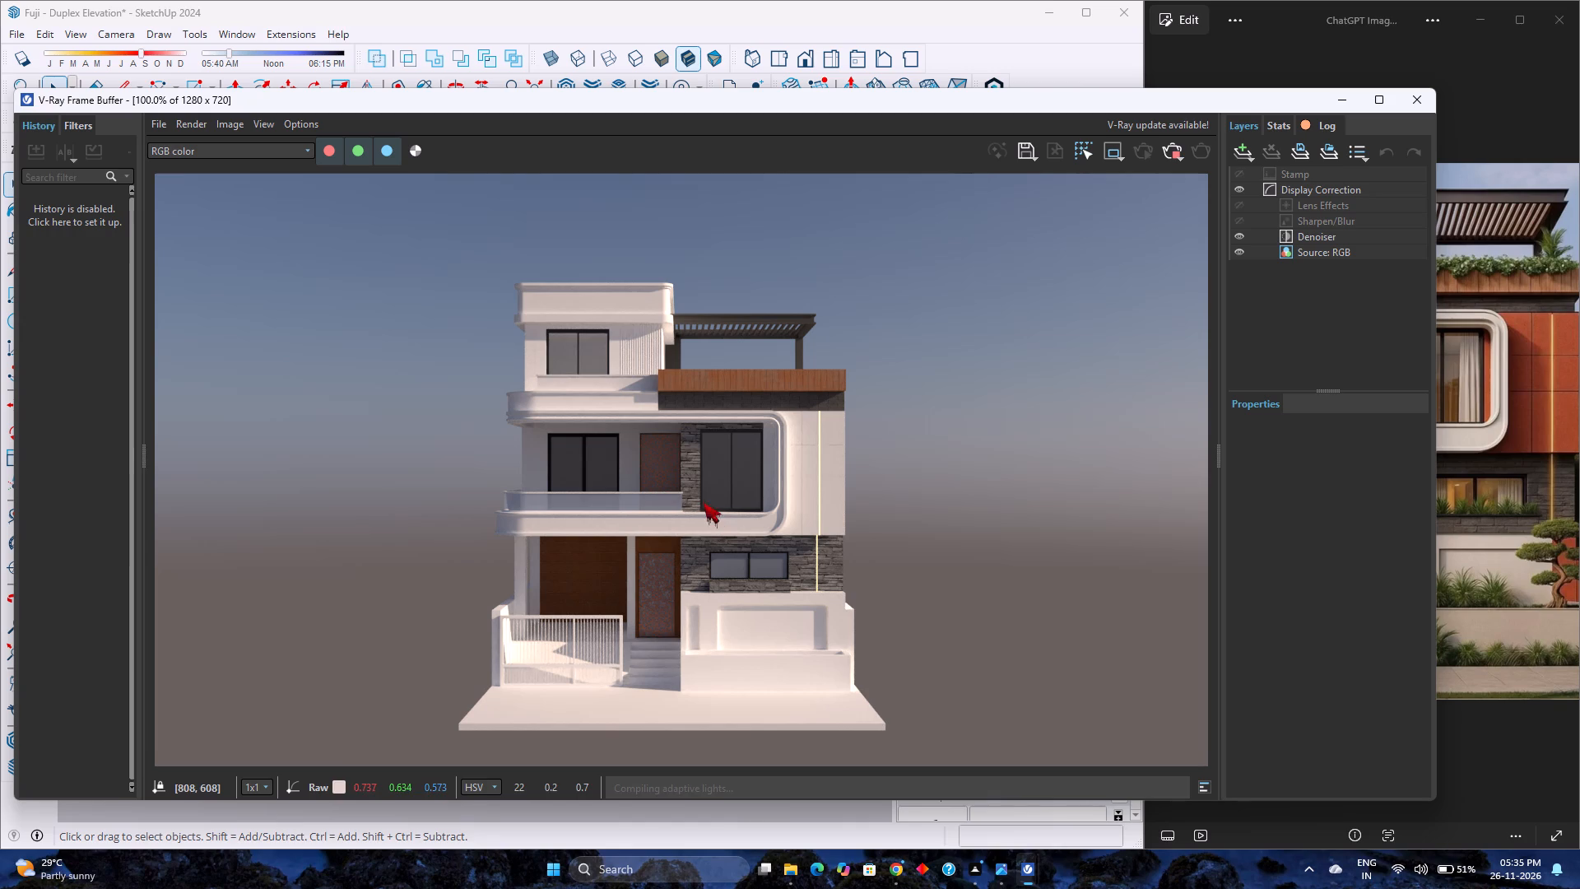
{"action": "scroll", "coordinate": [719, 467], "scroll_direction": "up", "scroll_amount": 1}
{"action": "scroll", "coordinate": [719, 467], "scroll_direction": "down", "scroll_amount": 1}
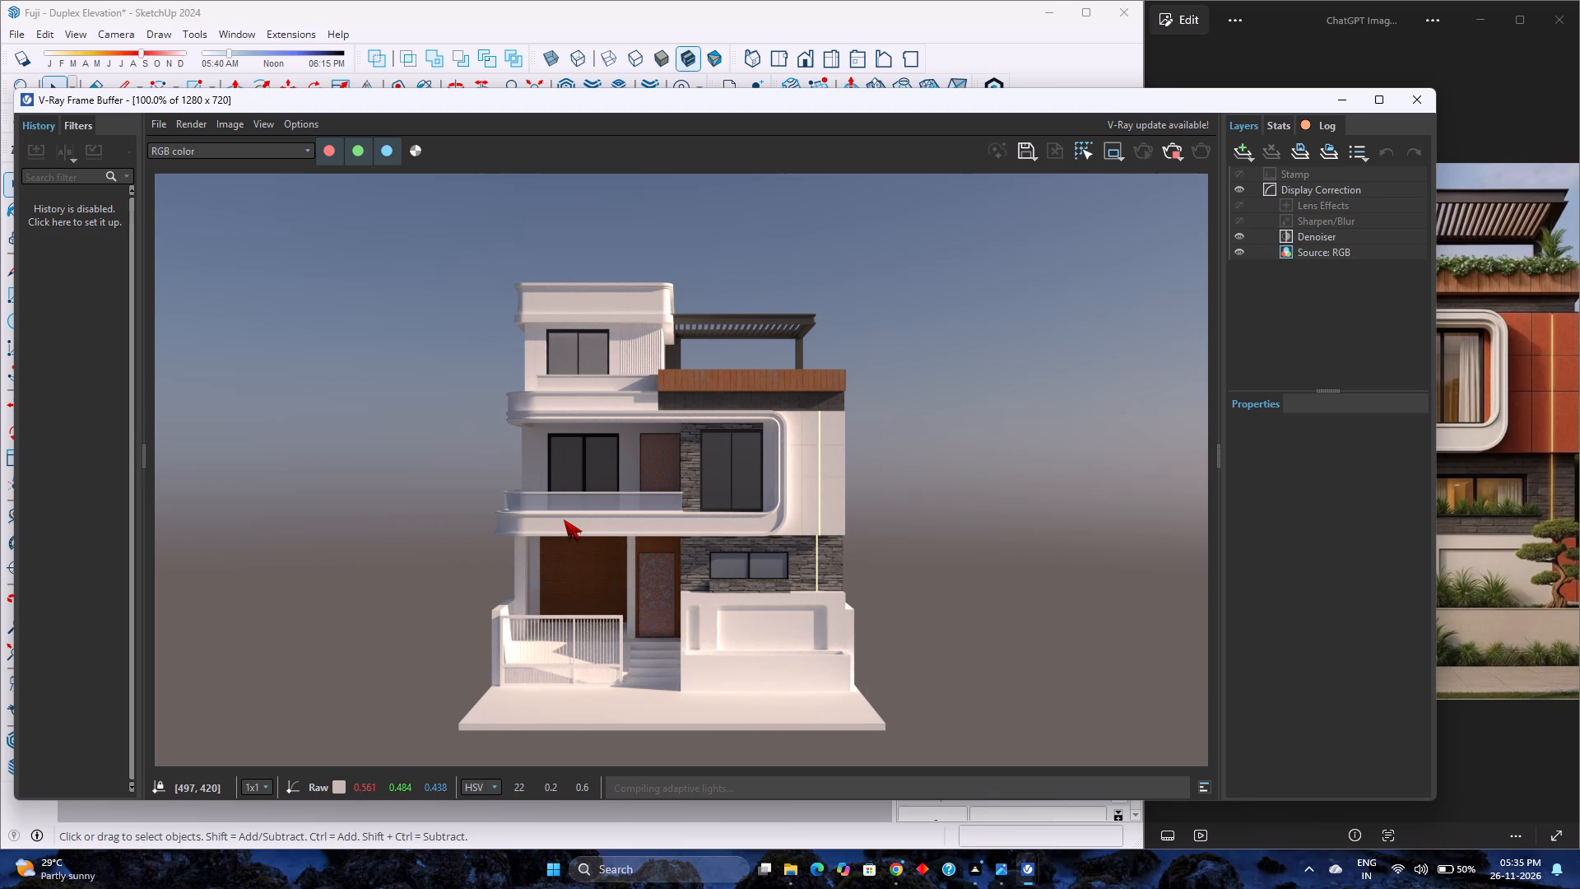
Inspect the render of the balcony, wood-clad garage wall, entrance door and stone cladding closely, and put the frame buffer away.
{"action": "scroll", "coordinate": [579, 539], "scroll_direction": "up", "scroll_amount": 3}
{"action": "scroll", "coordinate": [579, 539], "scroll_direction": "down", "scroll_amount": 1}
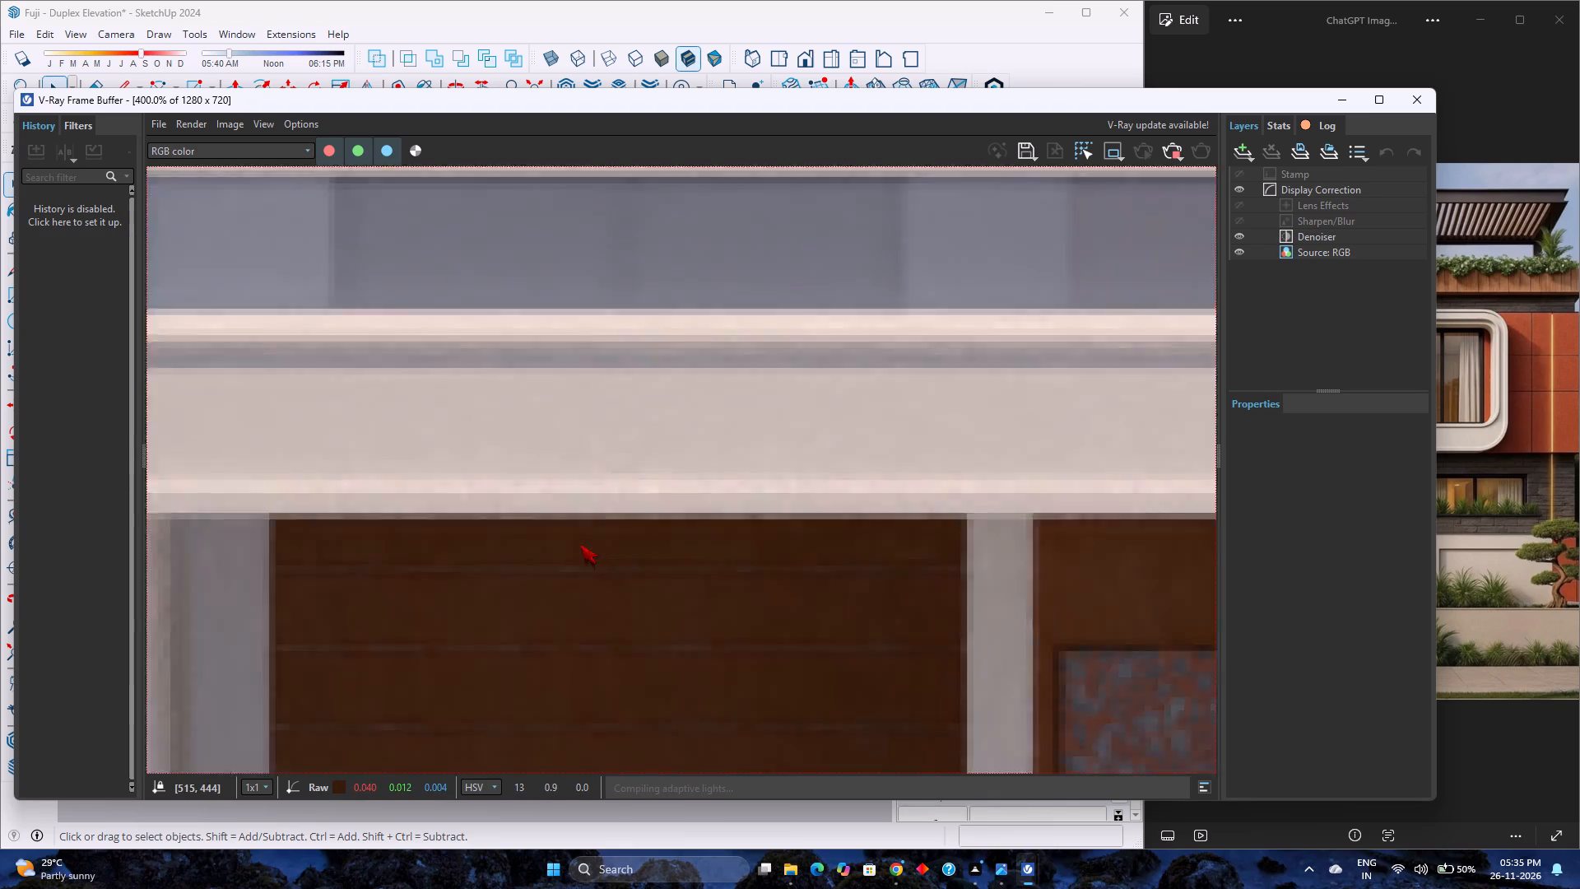
{"action": "scroll", "coordinate": [580, 544], "scroll_direction": "down", "scroll_amount": 1}
{"action": "scroll", "coordinate": [585, 568], "scroll_direction": "up", "scroll_amount": 2}
{"action": "scroll", "coordinate": [586, 567], "scroll_direction": "down", "scroll_amount": 4}
{"action": "scroll", "coordinate": [589, 559], "scroll_direction": "up", "scroll_amount": 3}
{"action": "scroll", "coordinate": [589, 559], "scroll_direction": "down", "scroll_amount": 3}
{"action": "scroll", "coordinate": [589, 559], "scroll_direction": "up", "scroll_amount": 3}
{"action": "scroll", "coordinate": [589, 559], "scroll_direction": "down", "scroll_amount": 3}
{"action": "scroll", "coordinate": [589, 559], "scroll_direction": "up", "scroll_amount": 3}
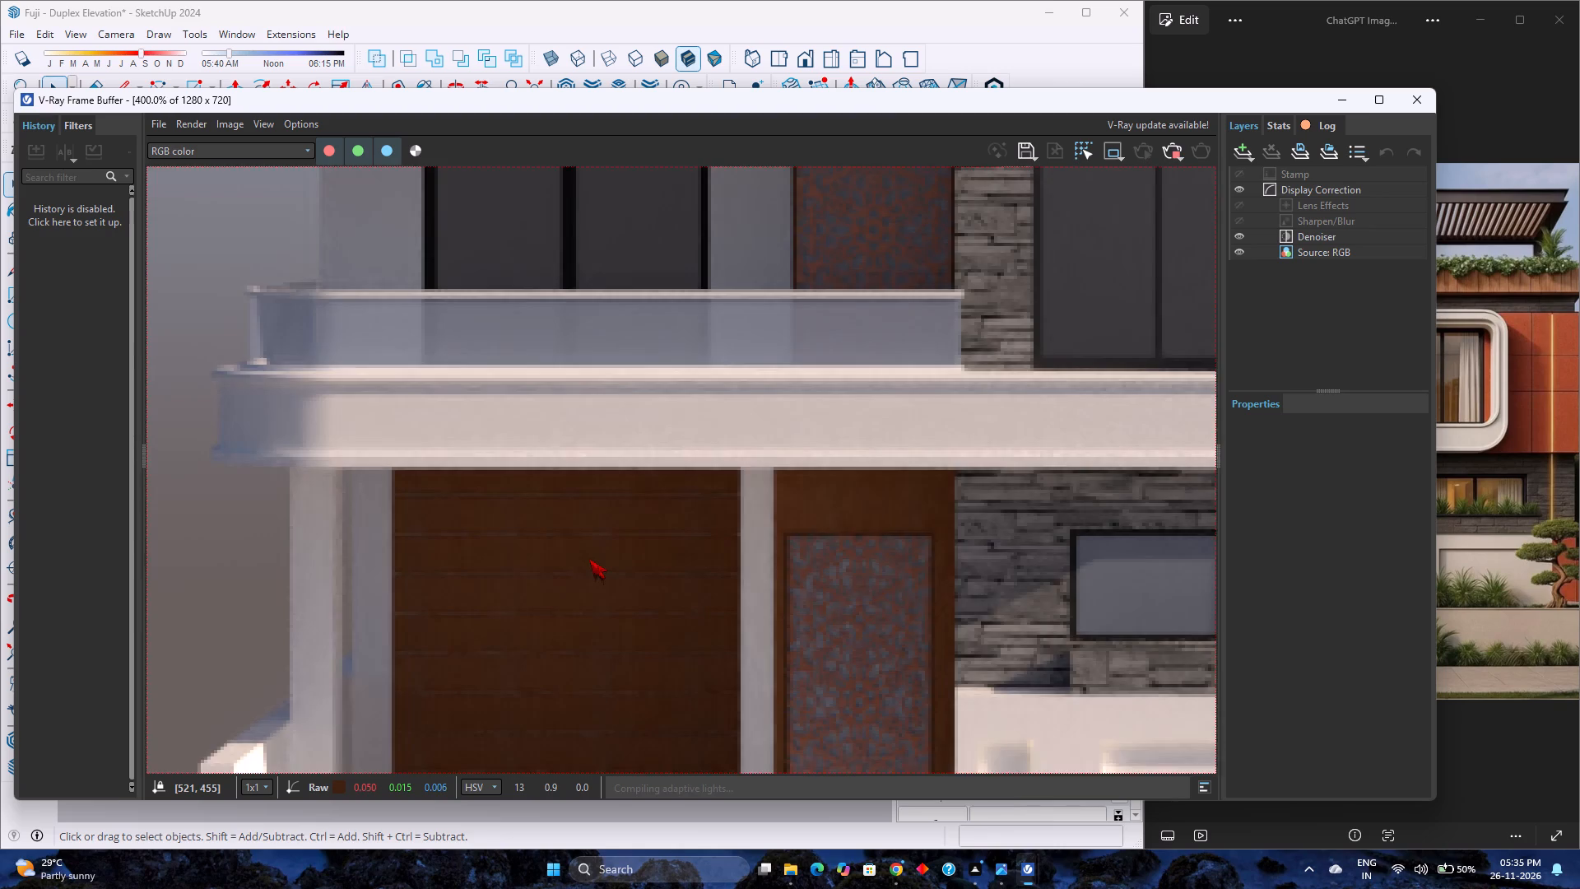
{"action": "scroll", "coordinate": [589, 559], "scroll_direction": "down", "scroll_amount": 3}
{"action": "scroll", "coordinate": [589, 559], "scroll_direction": "up", "scroll_amount": 3}
{"action": "scroll", "coordinate": [589, 559], "scroll_direction": "down", "scroll_amount": 3}
{"action": "scroll", "coordinate": [591, 559], "scroll_direction": "up", "scroll_amount": 3}
{"action": "scroll", "coordinate": [592, 559], "scroll_direction": "down", "scroll_amount": 2}
{"action": "scroll", "coordinate": [592, 559], "scroll_direction": "up", "scroll_amount": 3}
{"action": "scroll", "coordinate": [593, 561], "scroll_direction": "down", "scroll_amount": 2}
{"action": "scroll", "coordinate": [594, 561], "scroll_direction": "up", "scroll_amount": 2}
{"action": "scroll", "coordinate": [594, 562], "scroll_direction": "down", "scroll_amount": 2}
{"action": "scroll", "coordinate": [639, 618], "scroll_direction": "up", "scroll_amount": 1}
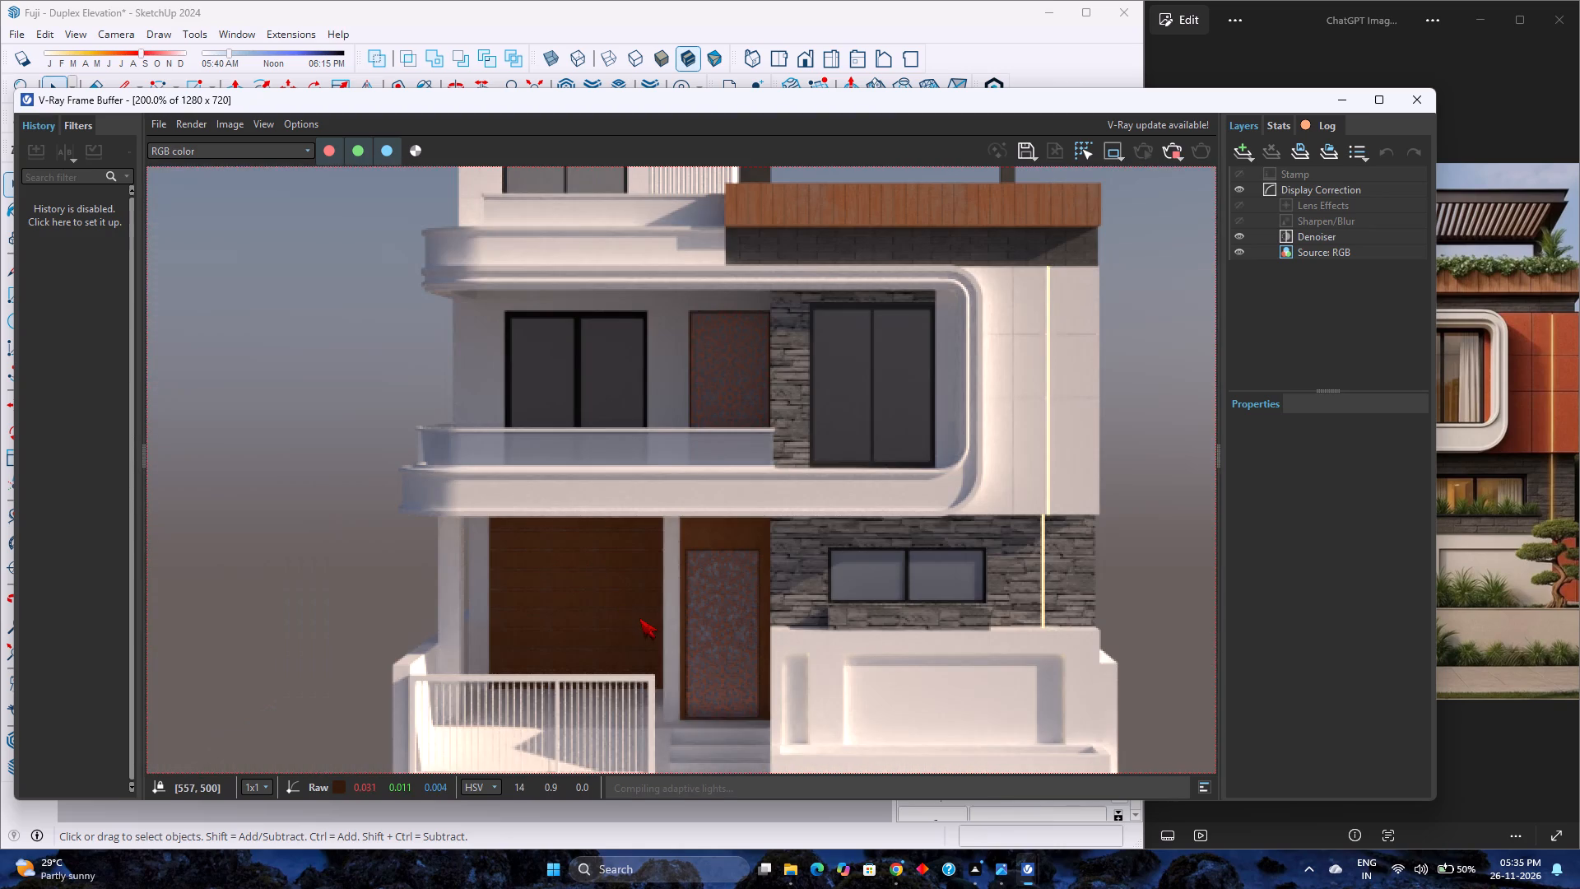
{"action": "scroll", "coordinate": [639, 618], "scroll_direction": "down", "scroll_amount": 1}
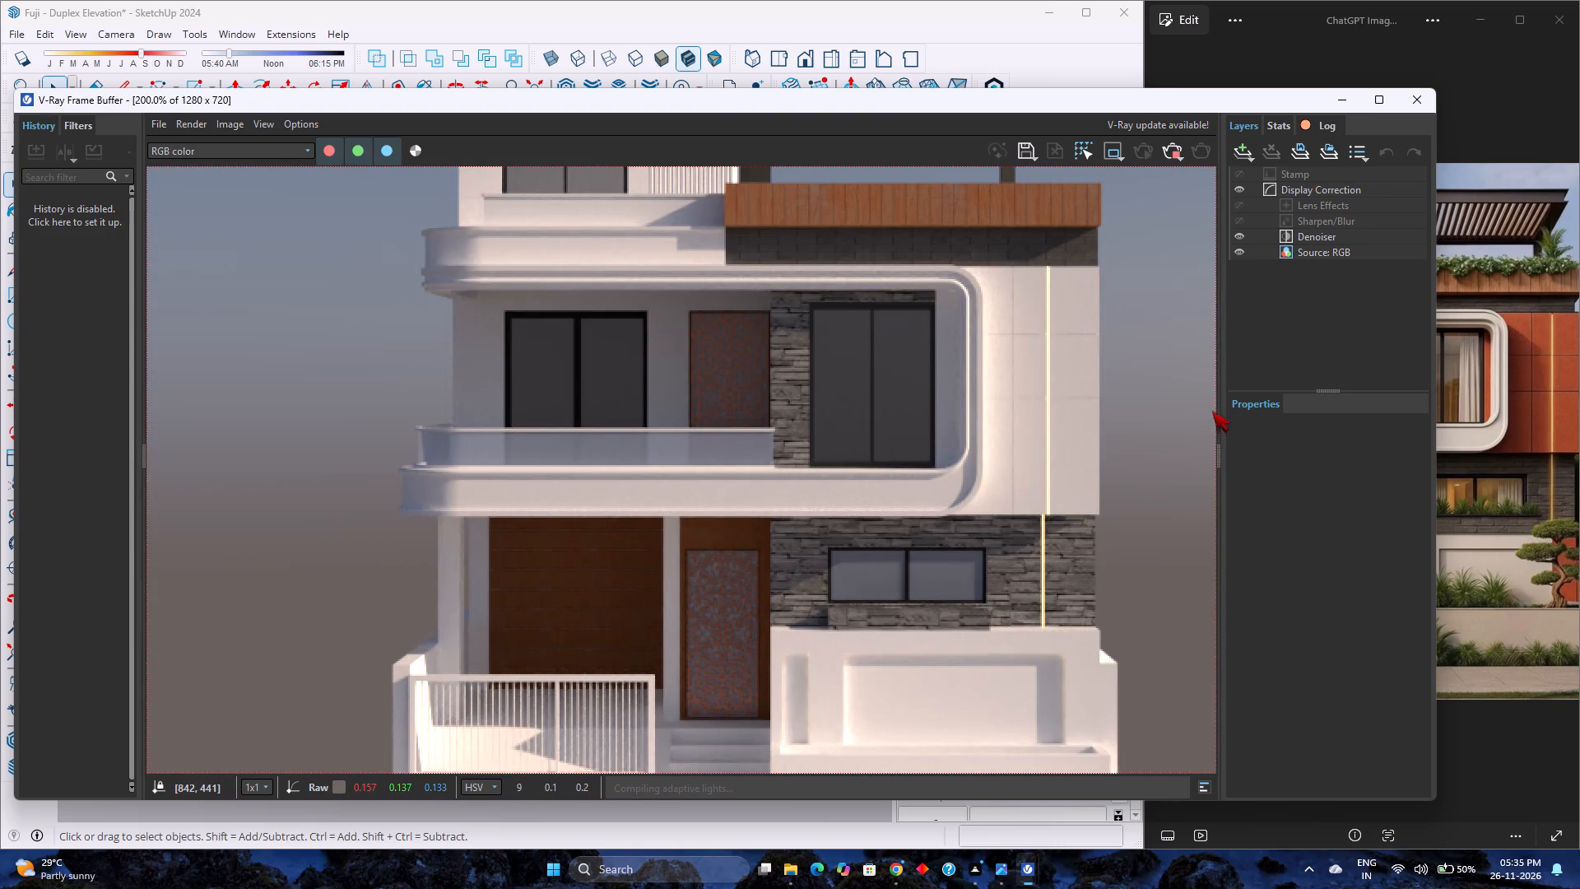
{"action": "left_click", "coordinate": [1350, 109]}
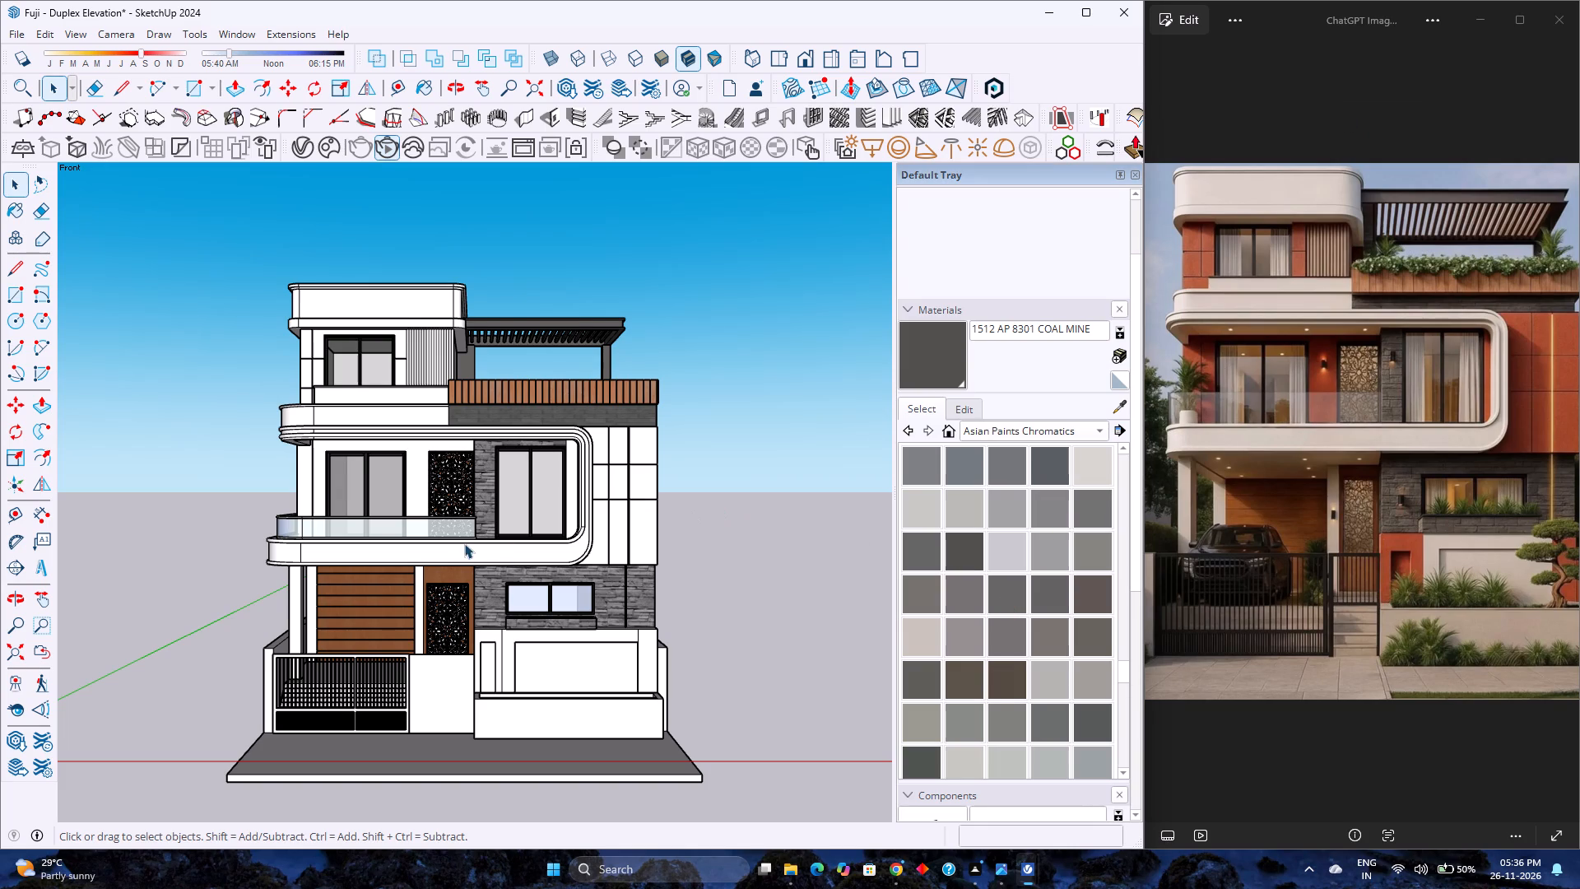
Look over the gate and ground floor of the model, and restore the standard front view fitted to the window.
{"action": "scroll", "coordinate": [455, 541], "scroll_direction": "up", "scroll_amount": 2}
{"action": "scroll", "coordinate": [455, 541], "scroll_direction": "down", "scroll_amount": 2}
{"action": "scroll", "coordinate": [392, 609], "scroll_direction": "up", "scroll_amount": 4}
{"action": "middle_click_drag", "start_coordinate": [395, 672], "coordinate": [495, 638]}
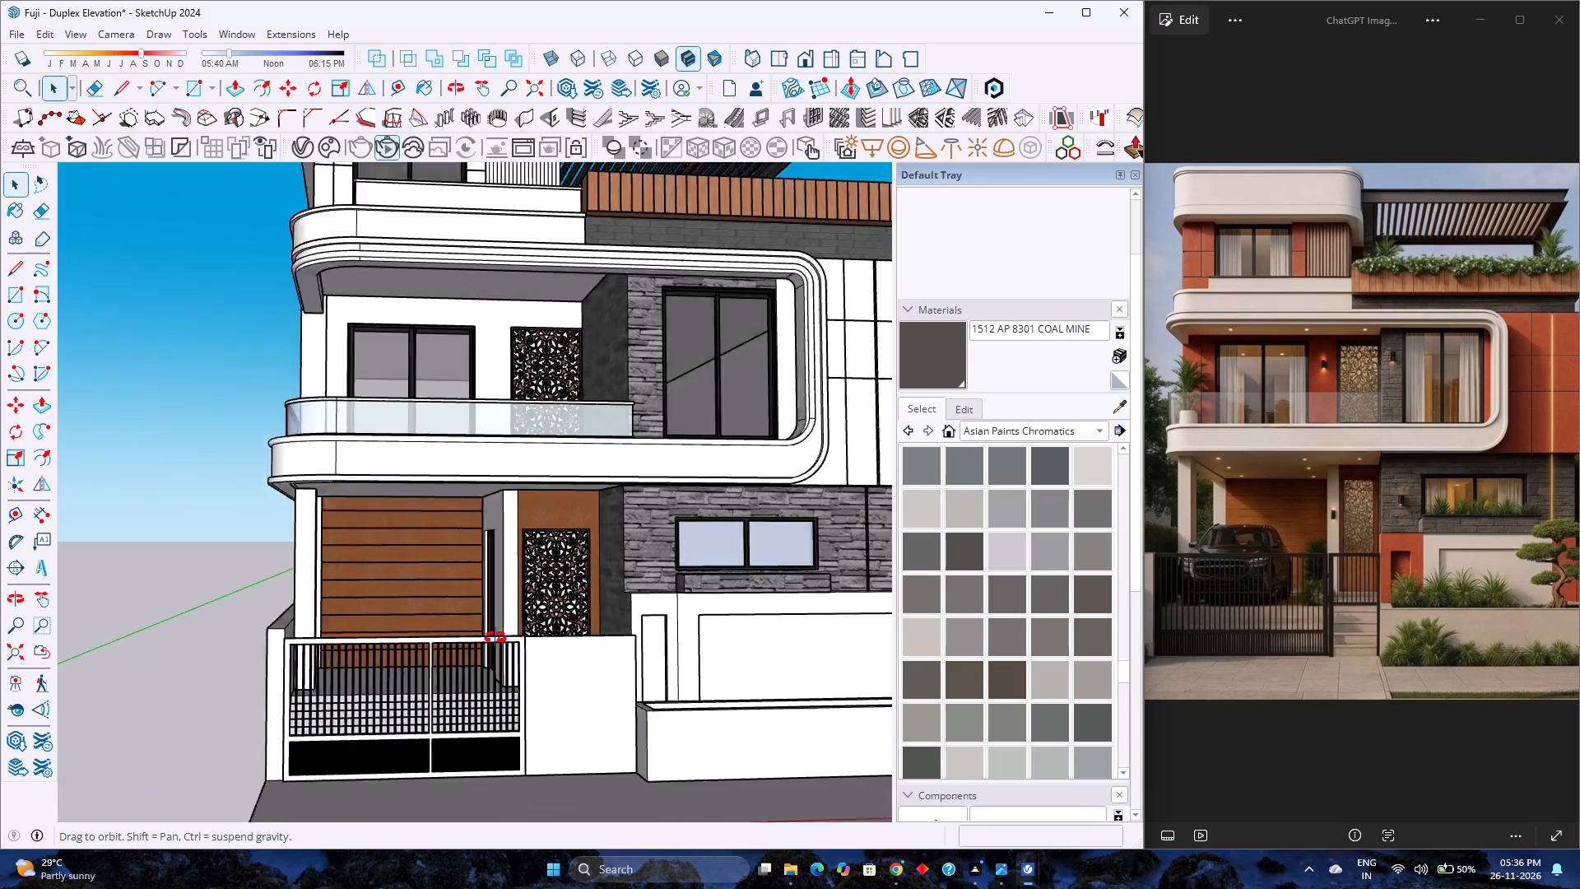
{"action": "middle_click_drag", "start_coordinate": [495, 638], "coordinate": [400, 619]}
{"action": "scroll", "coordinate": [400, 619], "scroll_direction": "down", "scroll_amount": 3}
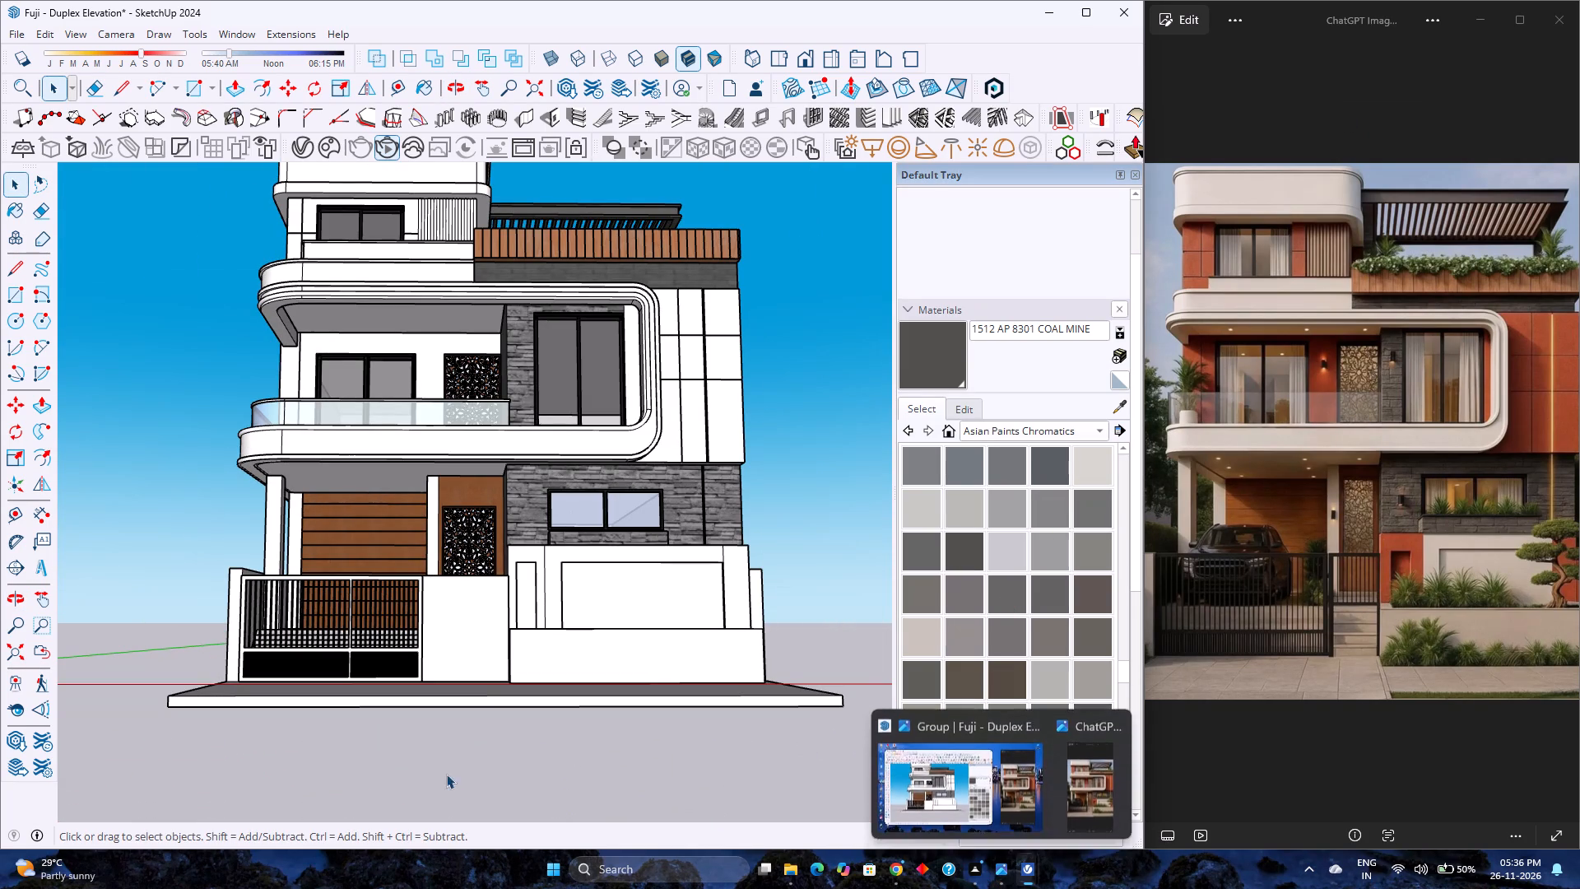
{"action": "left_click", "coordinate": [20, 659]}
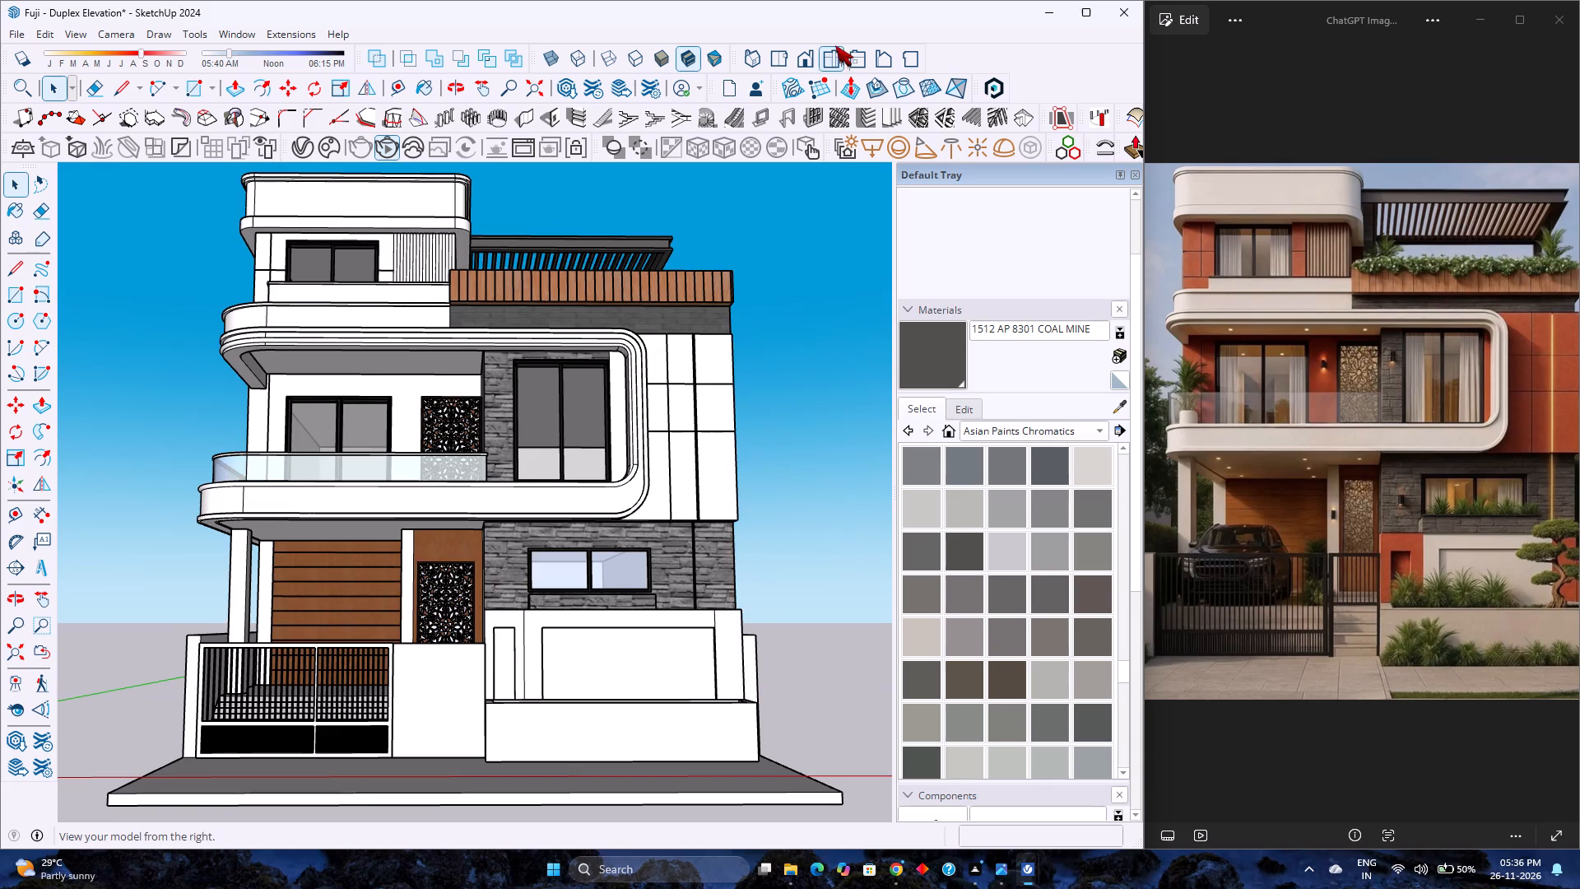
{"action": "left_click", "coordinate": [814, 58]}
{"action": "scroll", "coordinate": [579, 583], "scroll_direction": "down", "scroll_amount": 1}
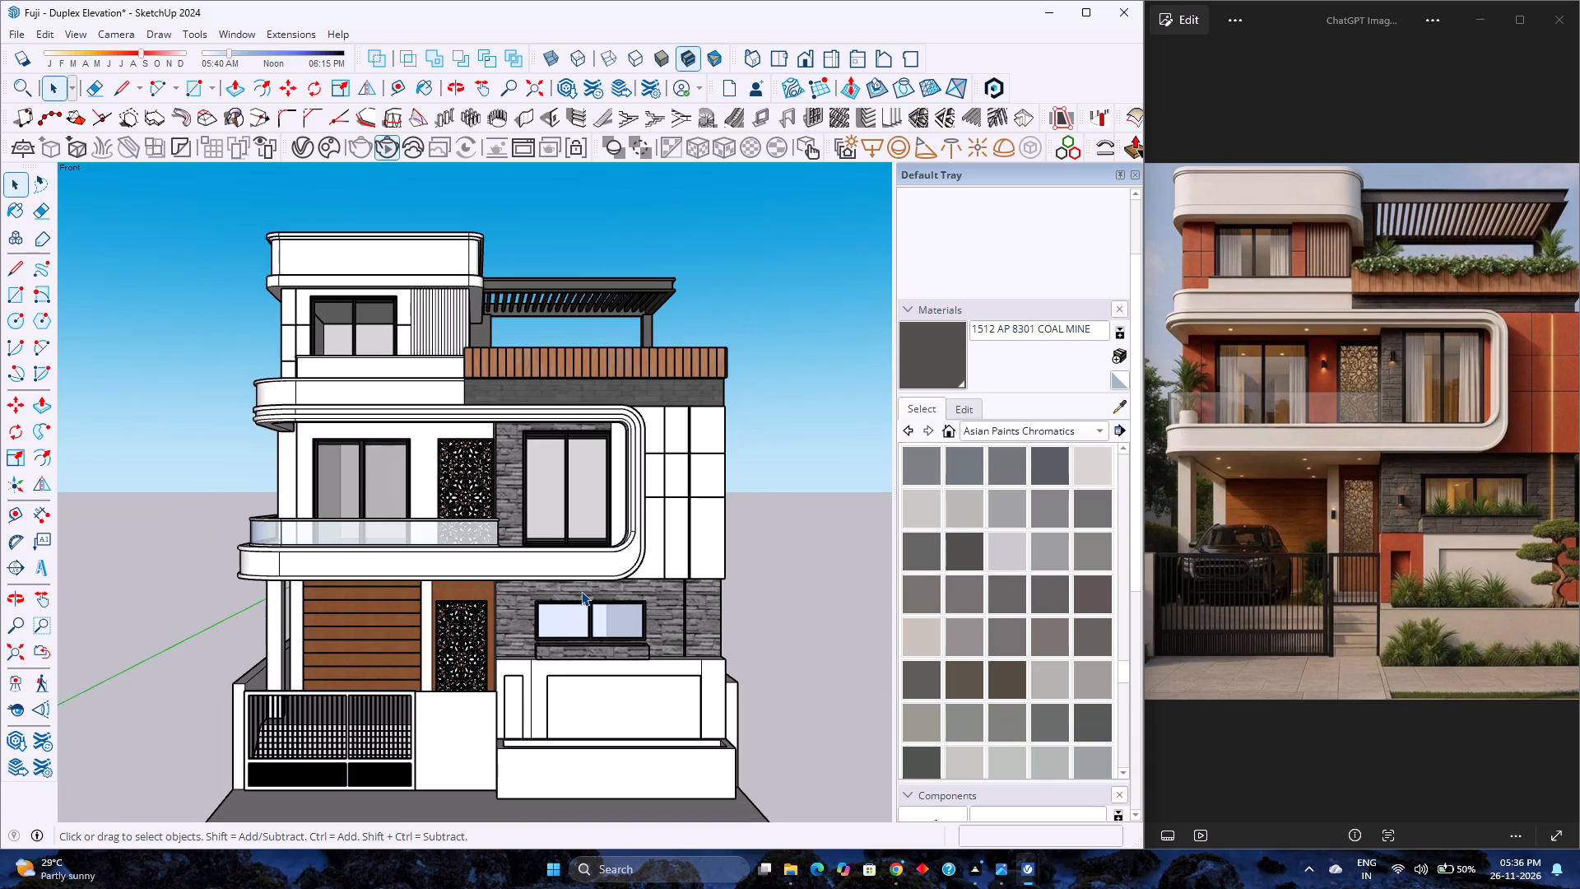
{"action": "scroll", "coordinate": [604, 631], "scroll_direction": "down", "scroll_amount": 2}
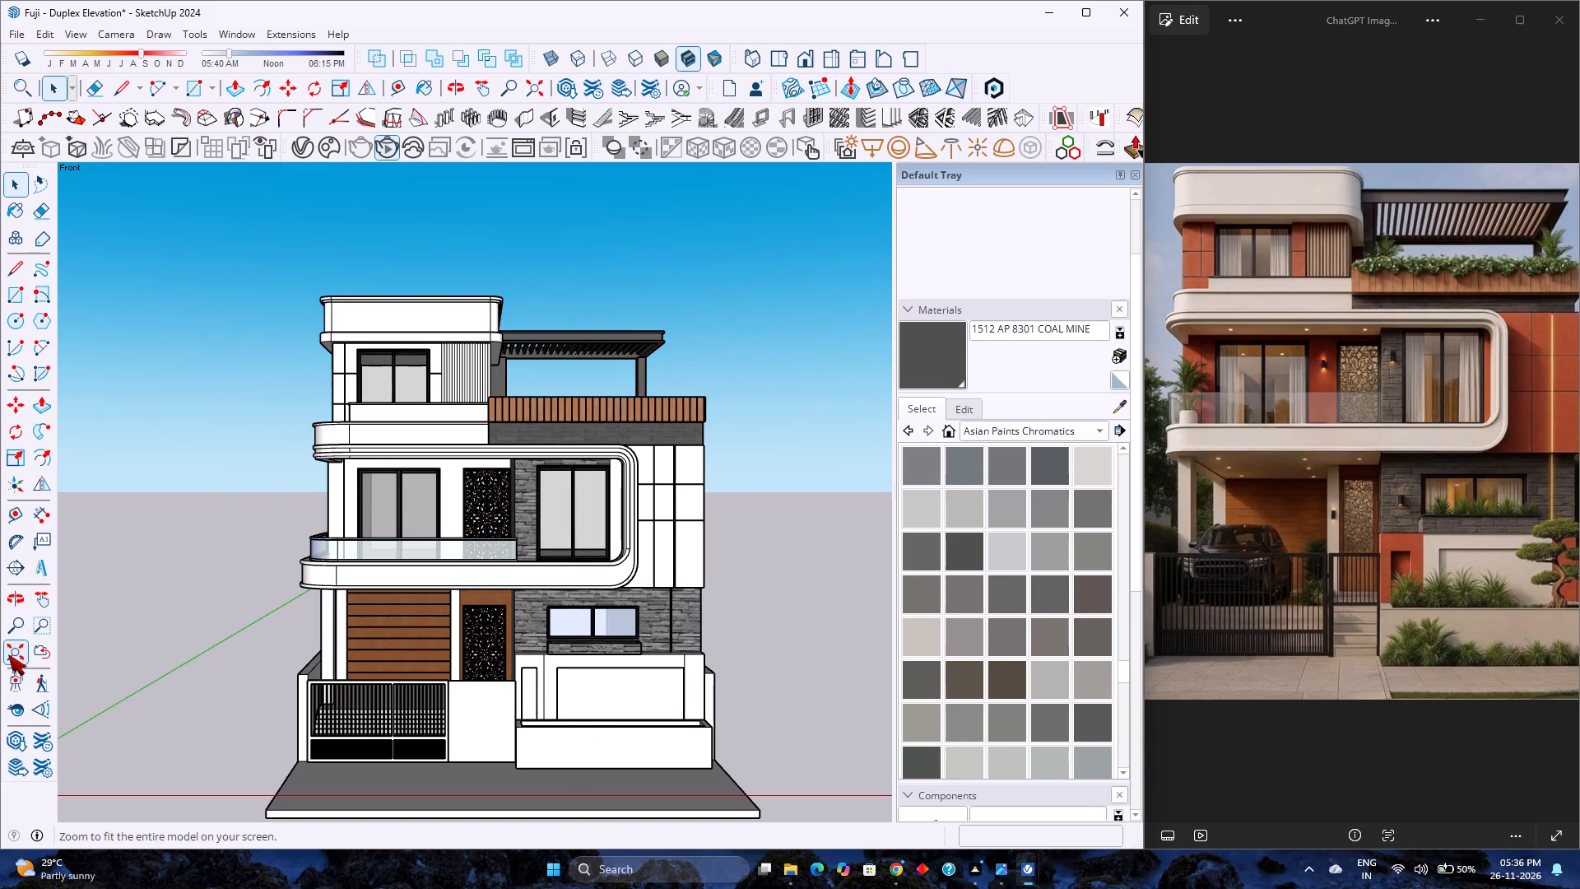
{"action": "left_click", "coordinate": [8, 654]}
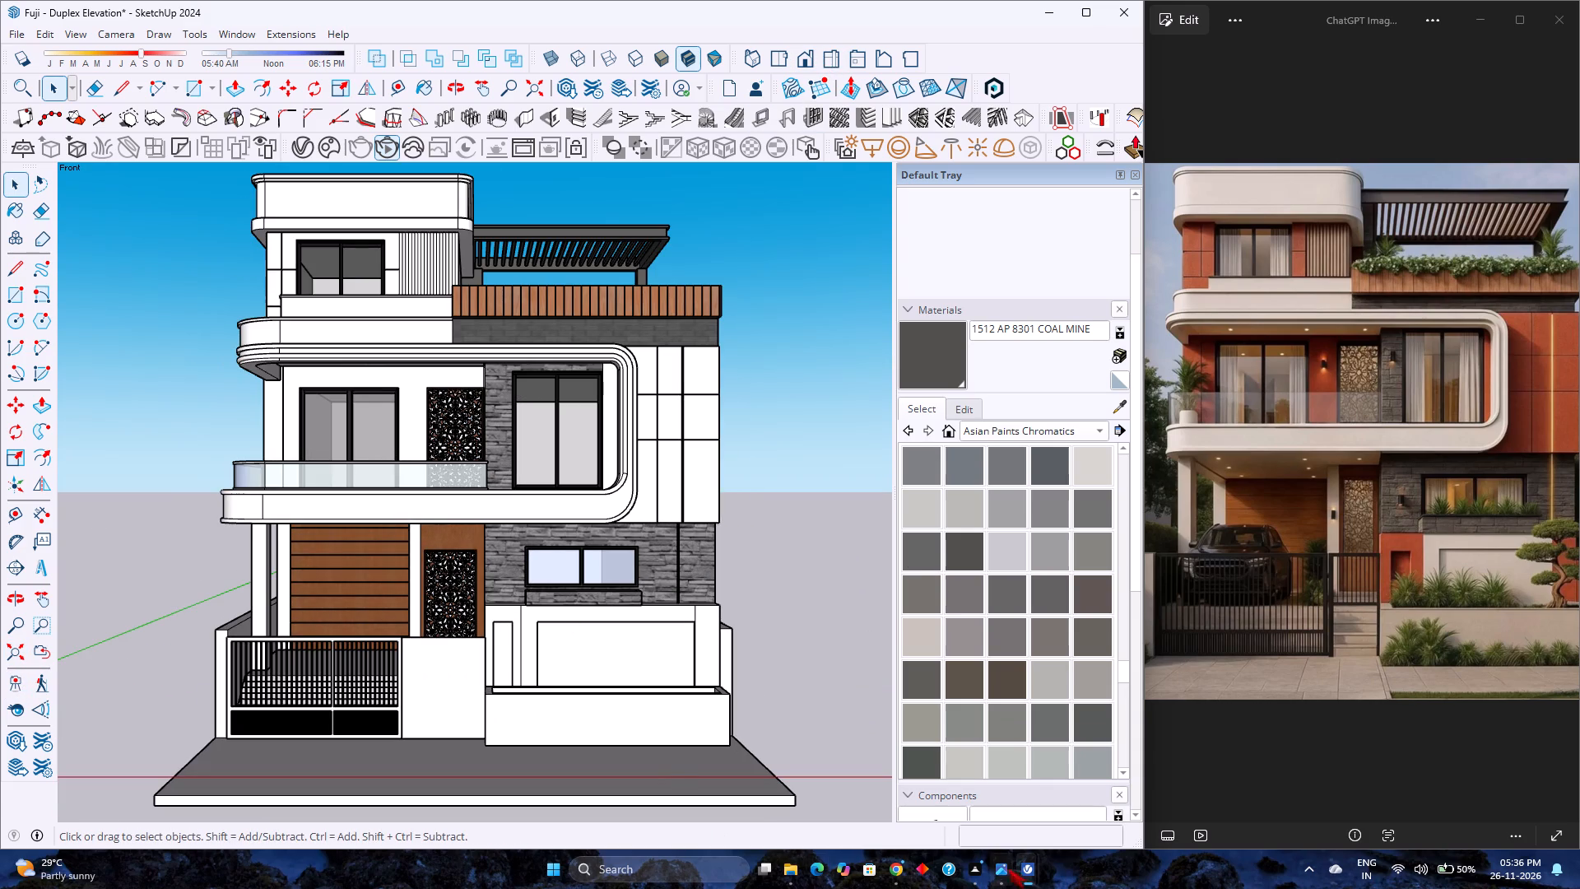
Bring back the V-Ray Frame Buffer, examine the closer front-view render of the duplex, and put it away again.
{"action": "left_click", "coordinate": [1035, 788]}
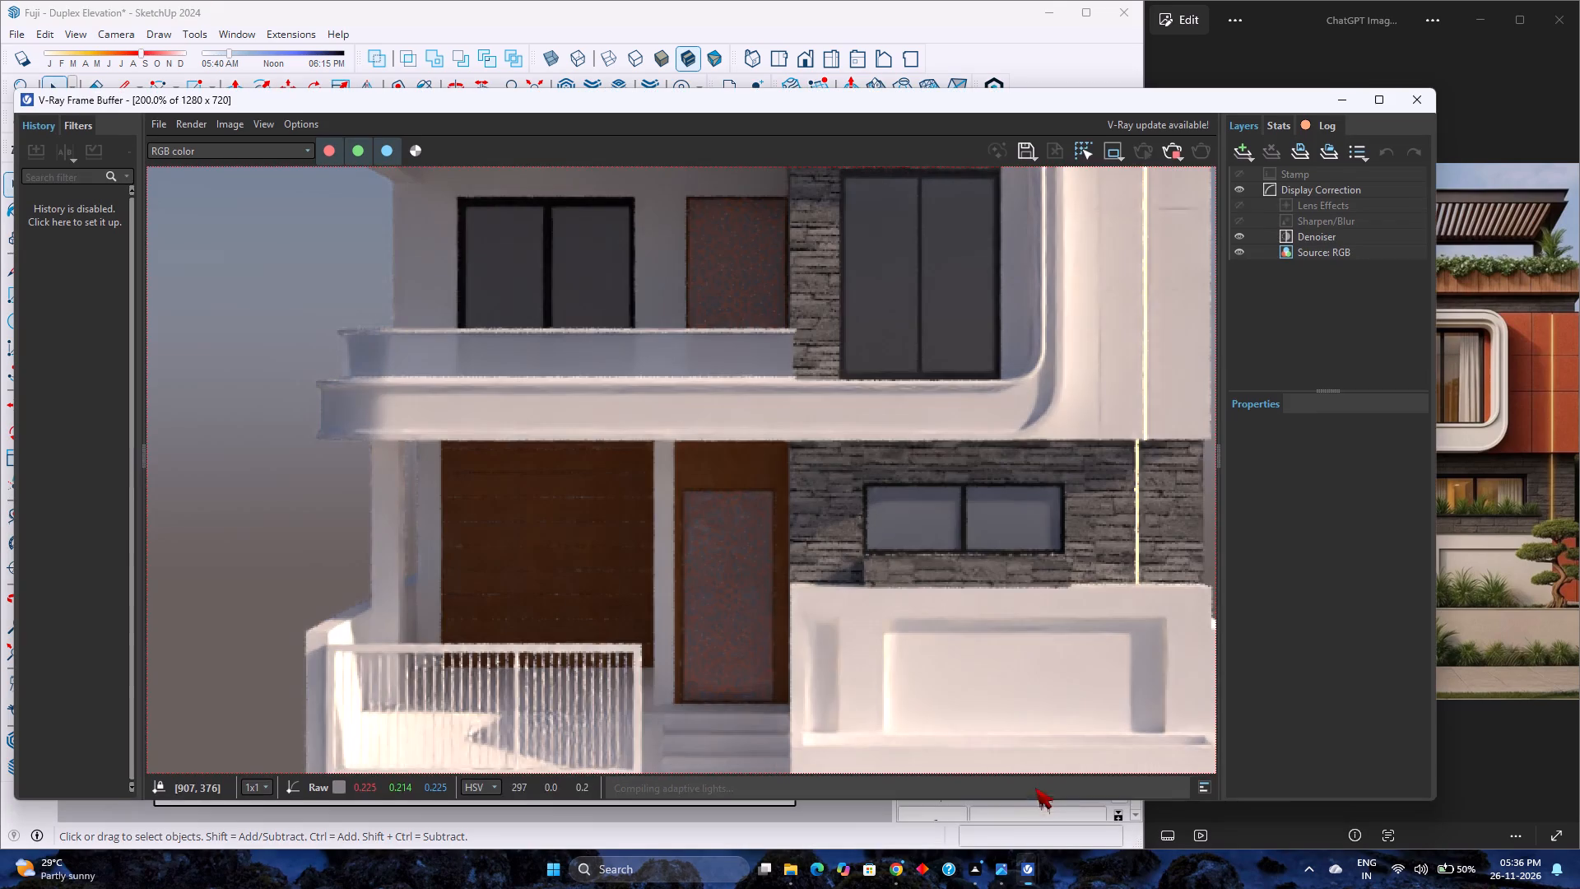
{"action": "scroll", "coordinate": [698, 545], "scroll_direction": "down", "scroll_amount": 2}
{"action": "scroll", "coordinate": [698, 545], "scroll_direction": "up", "scroll_amount": 1}
{"action": "scroll", "coordinate": [698, 545], "scroll_direction": "down", "scroll_amount": 1}
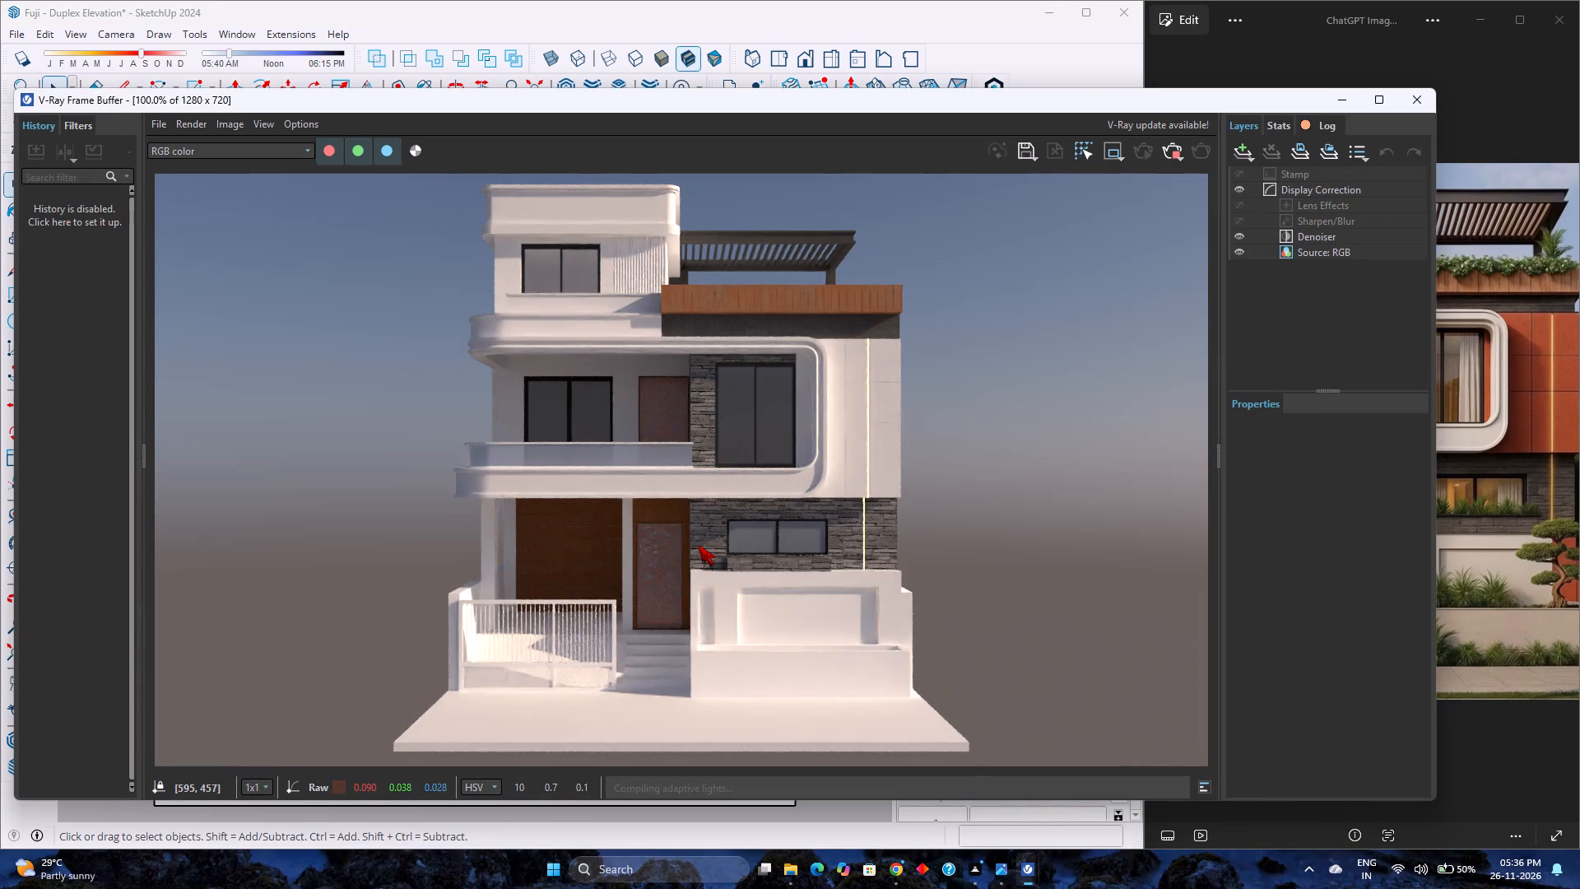
{"action": "scroll", "coordinate": [698, 545], "scroll_direction": "up", "scroll_amount": 2}
{"action": "scroll", "coordinate": [698, 545], "scroll_direction": "down", "scroll_amount": 2}
{"action": "scroll", "coordinate": [698, 545], "scroll_direction": "up", "scroll_amount": 1}
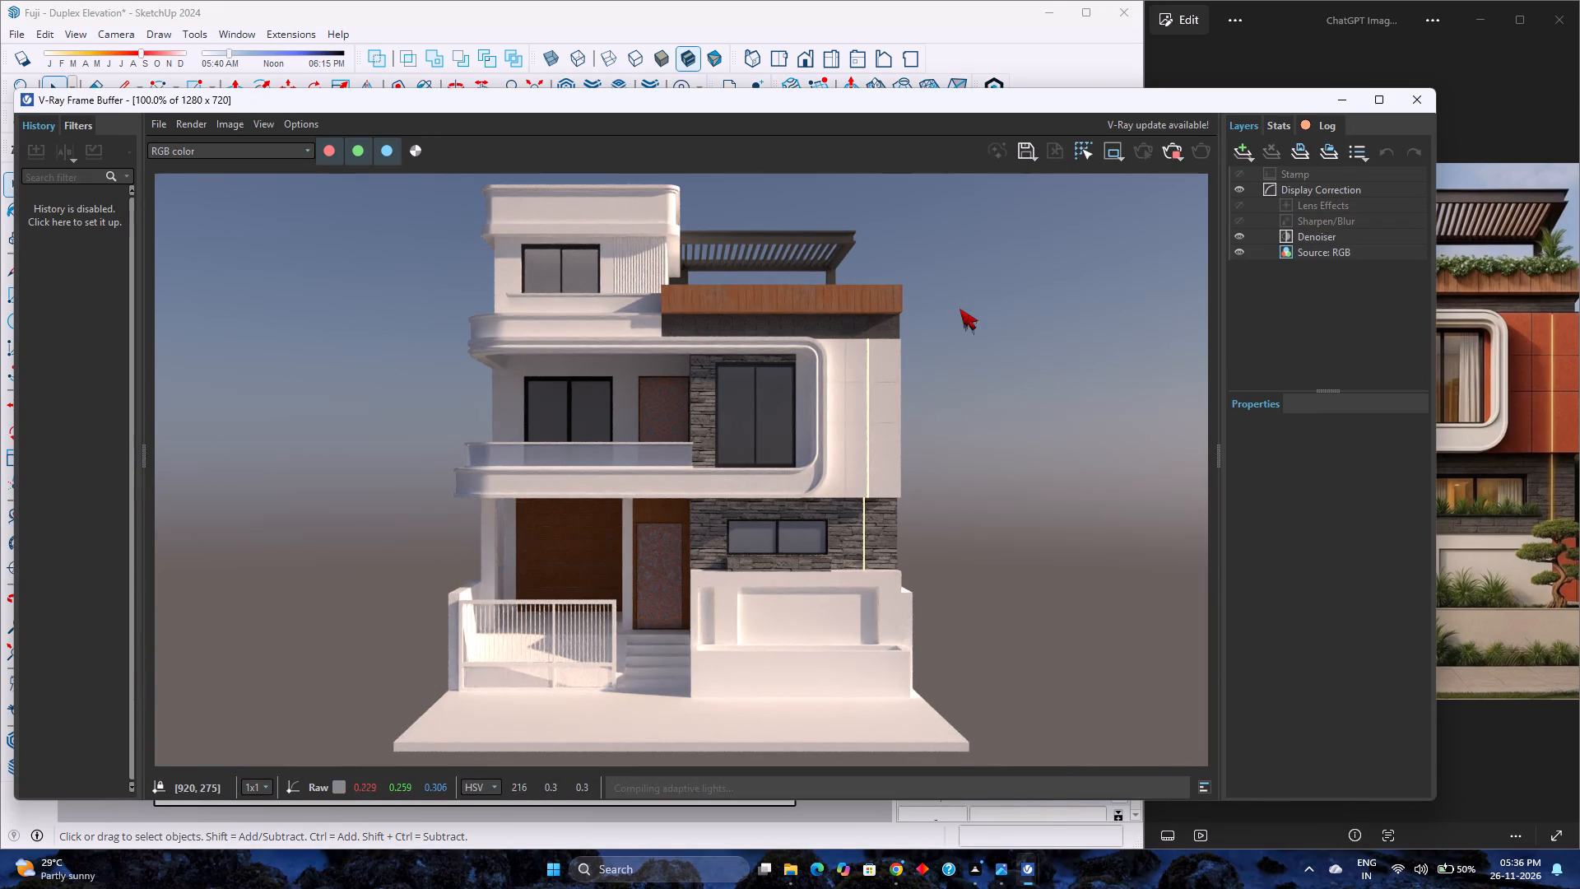
{"action": "left_click", "coordinate": [1339, 100]}
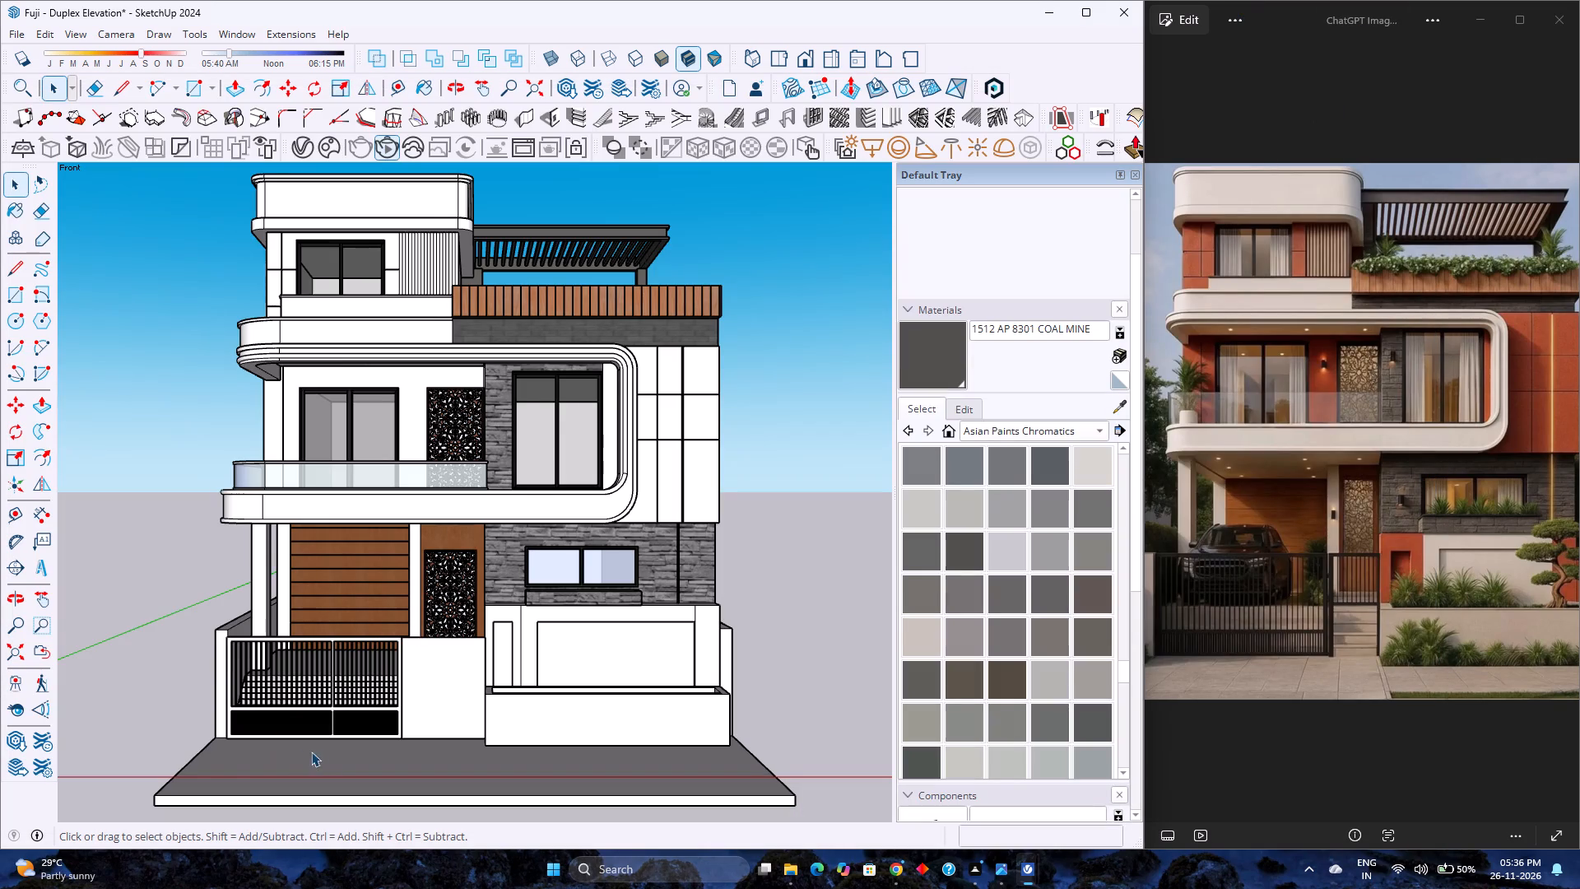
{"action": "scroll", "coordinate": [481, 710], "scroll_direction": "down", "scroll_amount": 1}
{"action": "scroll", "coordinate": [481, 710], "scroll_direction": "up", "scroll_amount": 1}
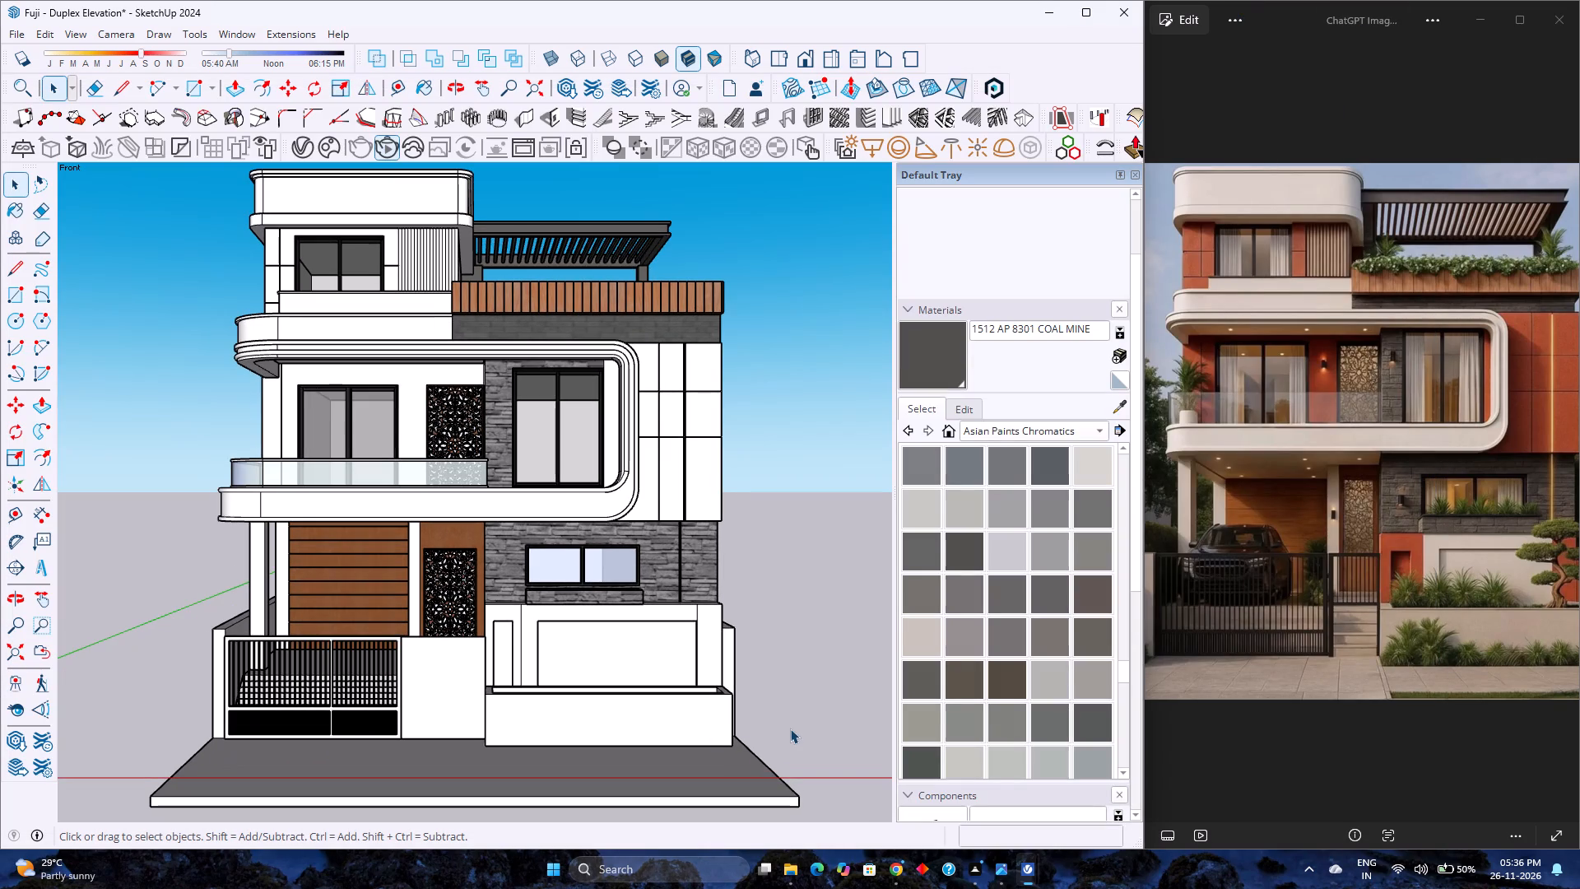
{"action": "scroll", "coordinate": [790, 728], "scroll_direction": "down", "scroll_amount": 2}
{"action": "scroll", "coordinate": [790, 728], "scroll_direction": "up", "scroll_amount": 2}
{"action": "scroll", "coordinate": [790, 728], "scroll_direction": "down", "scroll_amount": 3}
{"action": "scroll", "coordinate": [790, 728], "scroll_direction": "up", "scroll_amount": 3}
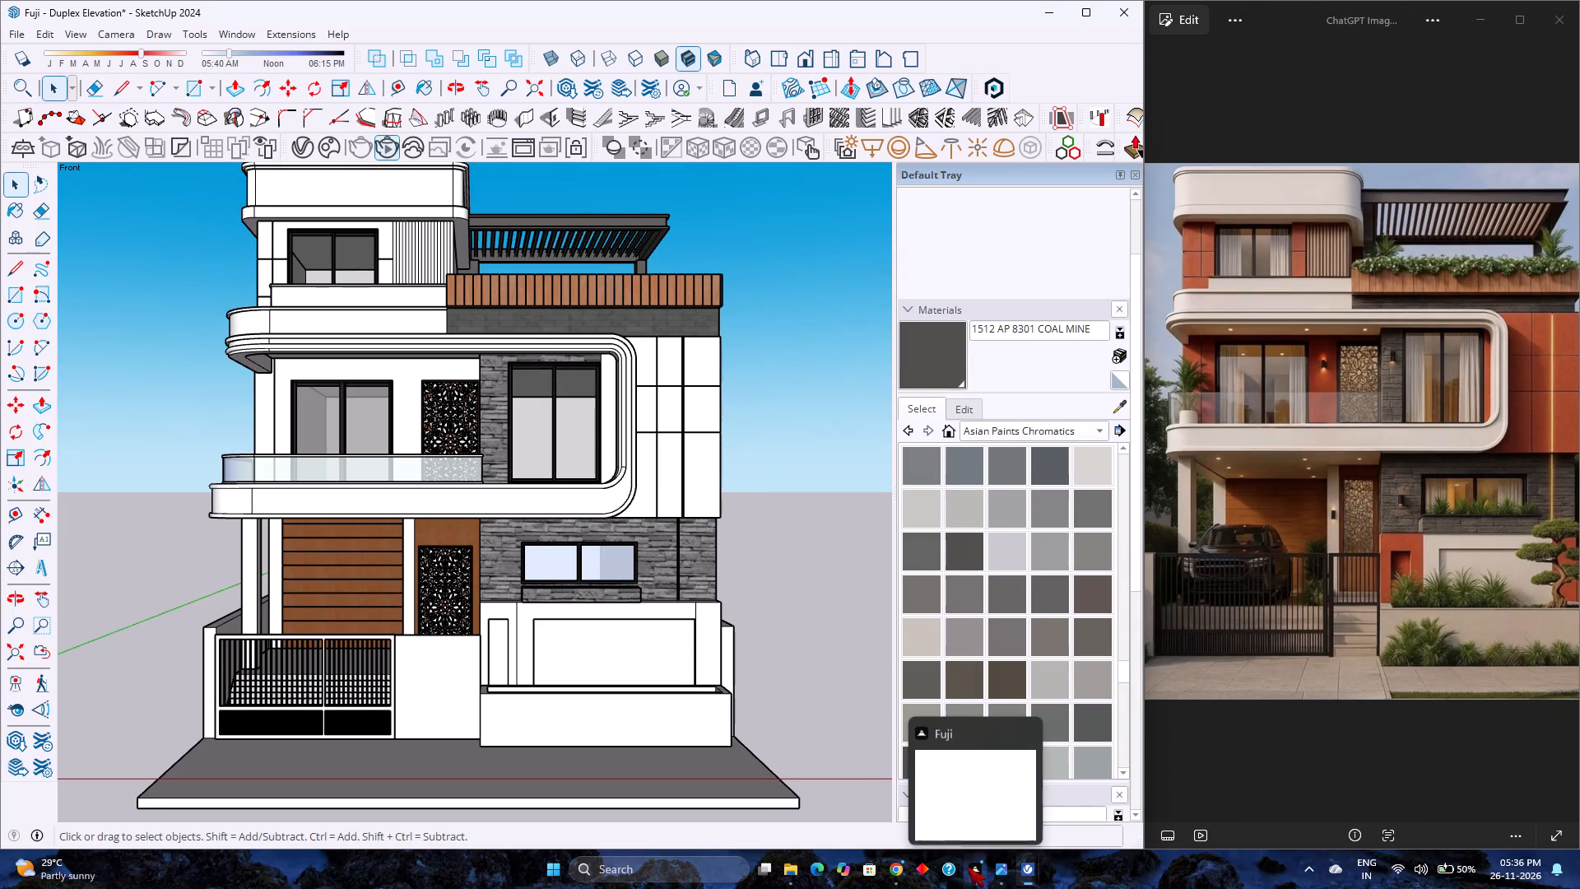
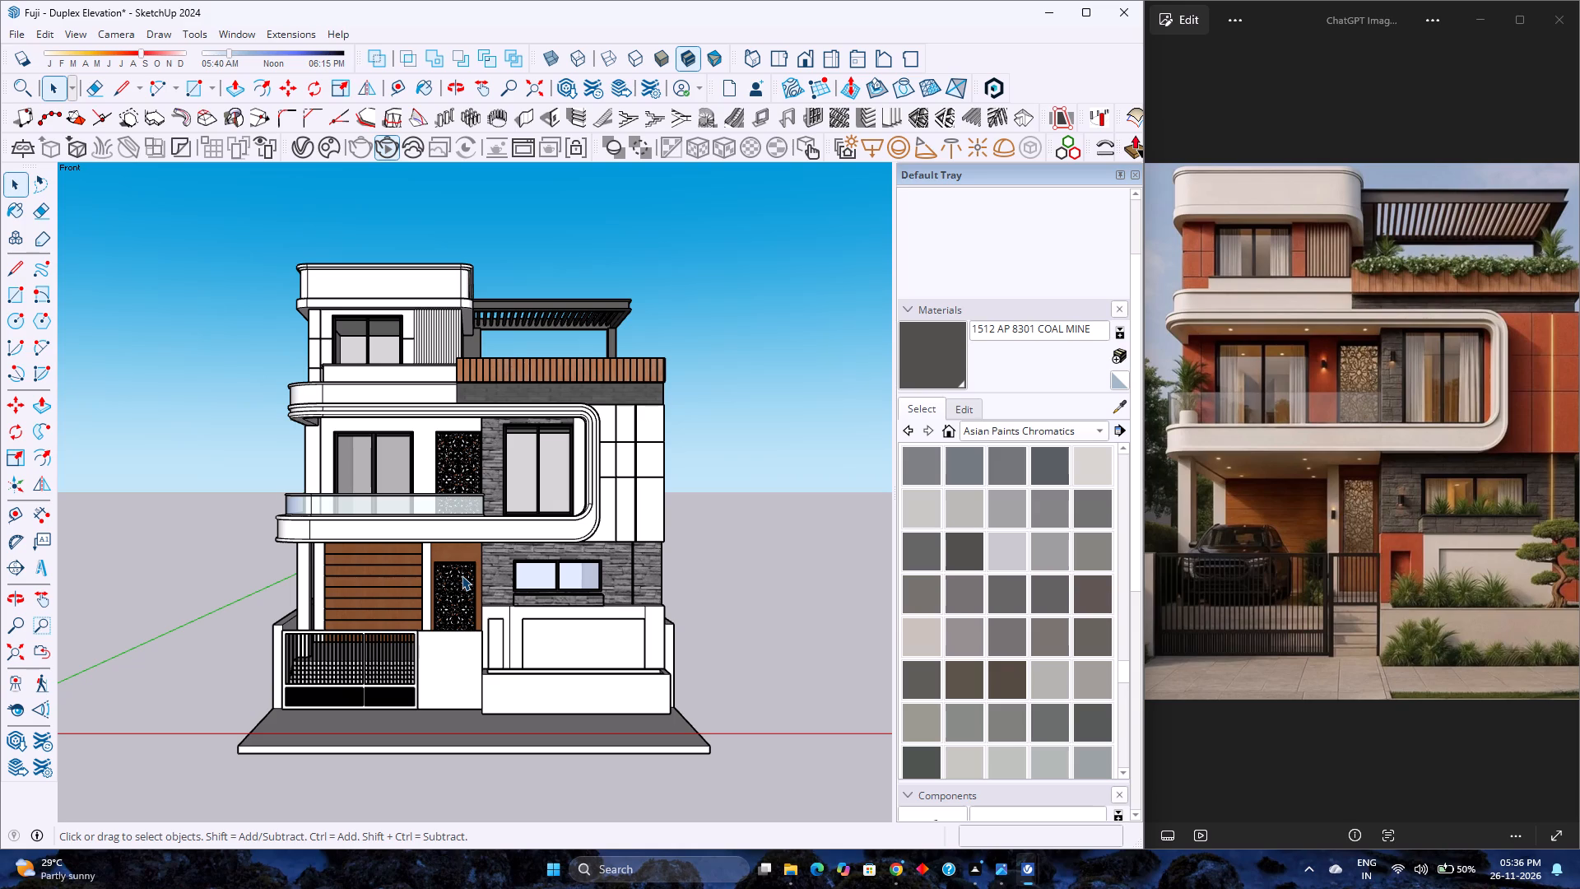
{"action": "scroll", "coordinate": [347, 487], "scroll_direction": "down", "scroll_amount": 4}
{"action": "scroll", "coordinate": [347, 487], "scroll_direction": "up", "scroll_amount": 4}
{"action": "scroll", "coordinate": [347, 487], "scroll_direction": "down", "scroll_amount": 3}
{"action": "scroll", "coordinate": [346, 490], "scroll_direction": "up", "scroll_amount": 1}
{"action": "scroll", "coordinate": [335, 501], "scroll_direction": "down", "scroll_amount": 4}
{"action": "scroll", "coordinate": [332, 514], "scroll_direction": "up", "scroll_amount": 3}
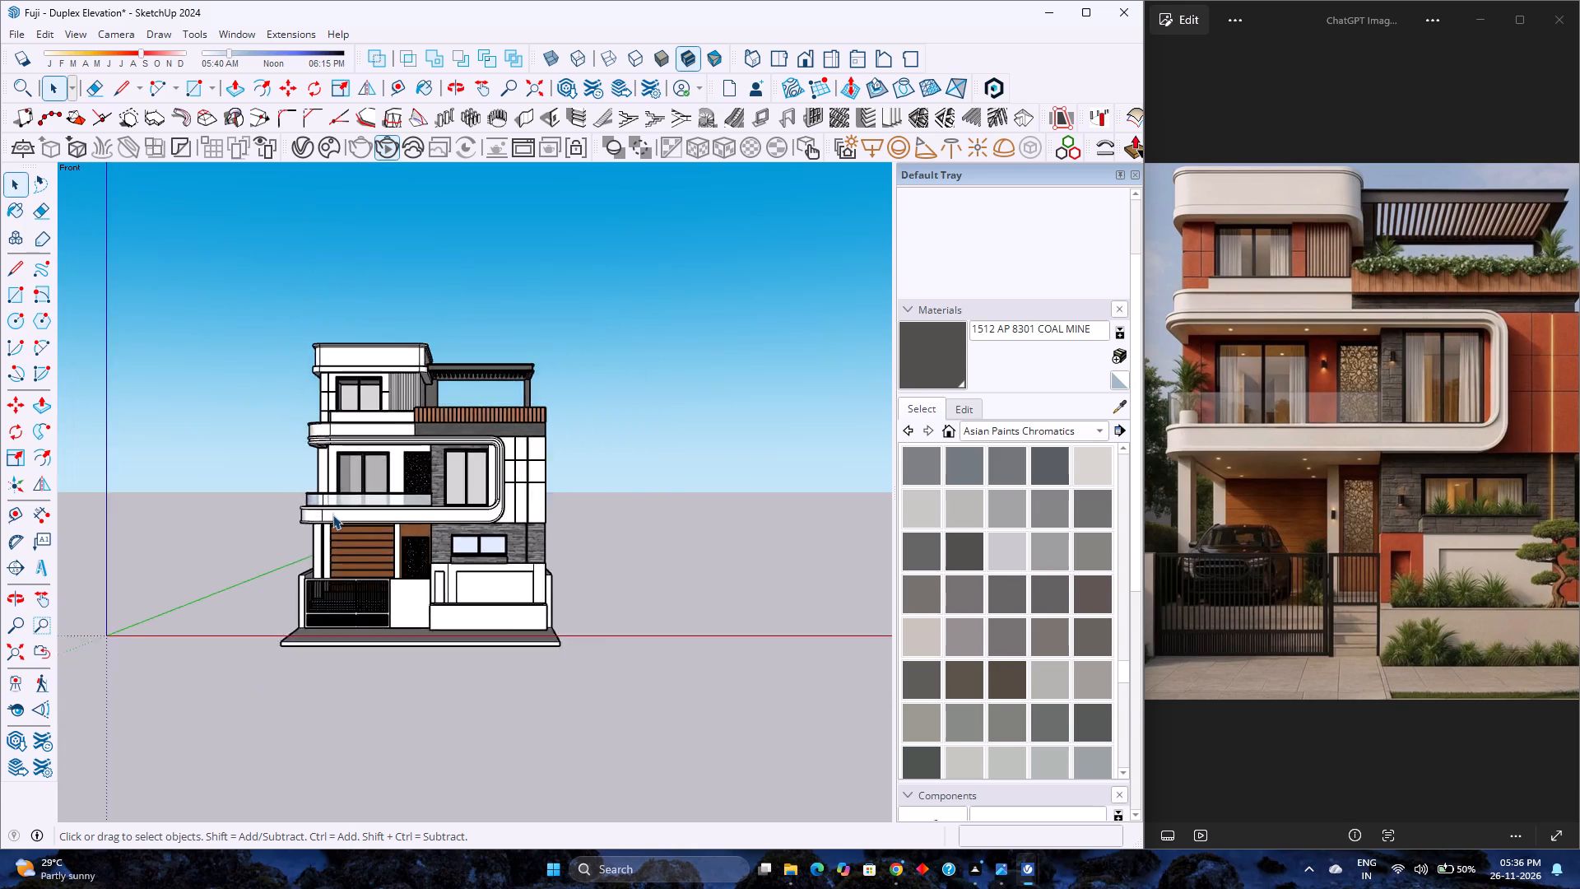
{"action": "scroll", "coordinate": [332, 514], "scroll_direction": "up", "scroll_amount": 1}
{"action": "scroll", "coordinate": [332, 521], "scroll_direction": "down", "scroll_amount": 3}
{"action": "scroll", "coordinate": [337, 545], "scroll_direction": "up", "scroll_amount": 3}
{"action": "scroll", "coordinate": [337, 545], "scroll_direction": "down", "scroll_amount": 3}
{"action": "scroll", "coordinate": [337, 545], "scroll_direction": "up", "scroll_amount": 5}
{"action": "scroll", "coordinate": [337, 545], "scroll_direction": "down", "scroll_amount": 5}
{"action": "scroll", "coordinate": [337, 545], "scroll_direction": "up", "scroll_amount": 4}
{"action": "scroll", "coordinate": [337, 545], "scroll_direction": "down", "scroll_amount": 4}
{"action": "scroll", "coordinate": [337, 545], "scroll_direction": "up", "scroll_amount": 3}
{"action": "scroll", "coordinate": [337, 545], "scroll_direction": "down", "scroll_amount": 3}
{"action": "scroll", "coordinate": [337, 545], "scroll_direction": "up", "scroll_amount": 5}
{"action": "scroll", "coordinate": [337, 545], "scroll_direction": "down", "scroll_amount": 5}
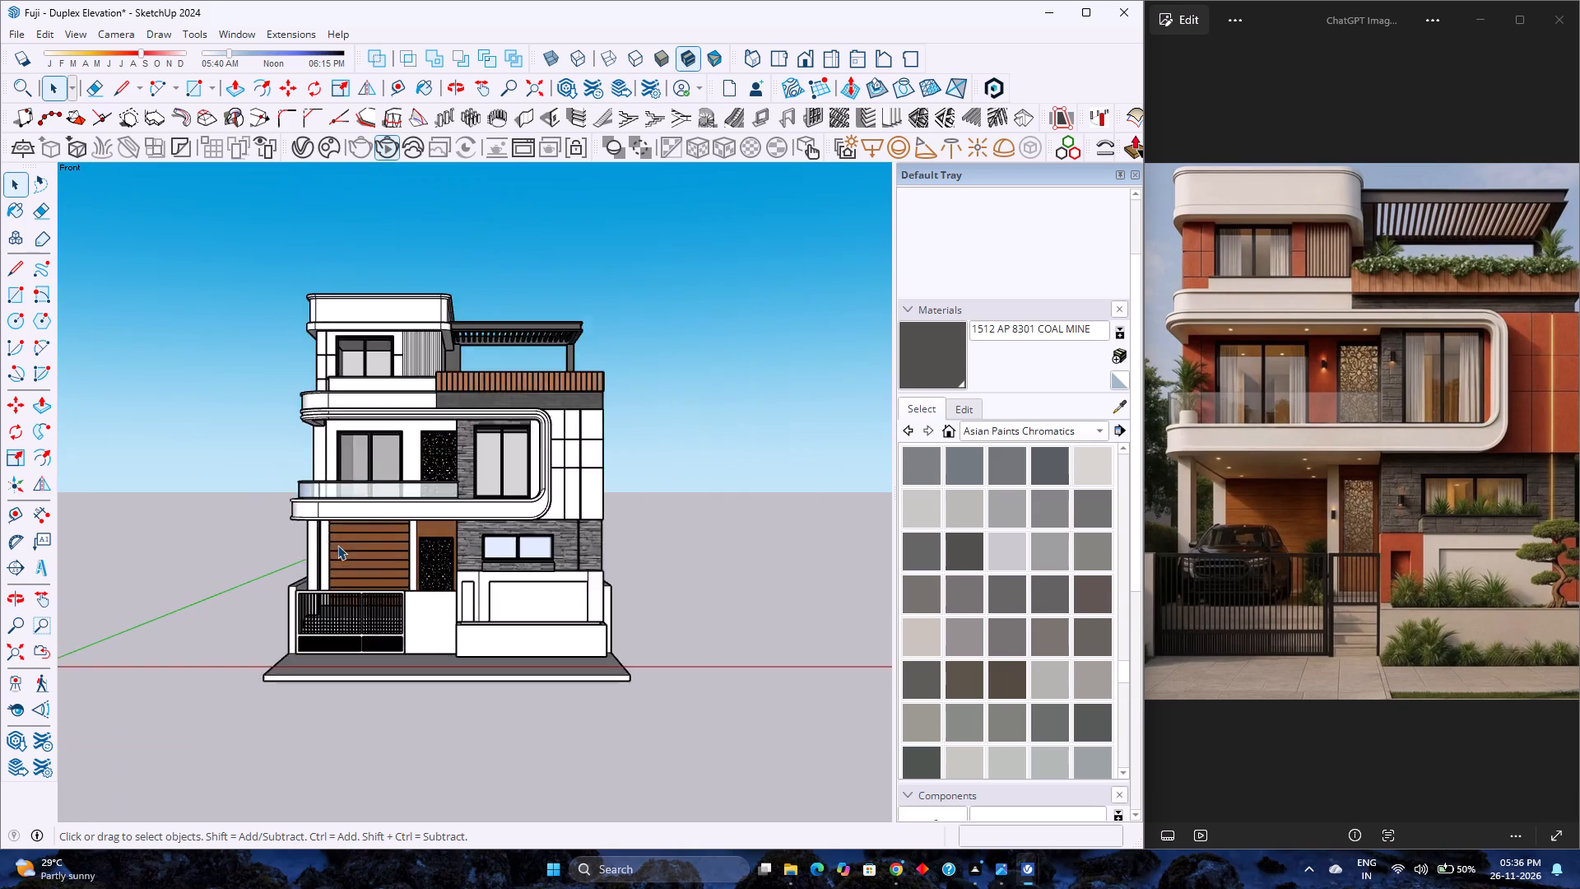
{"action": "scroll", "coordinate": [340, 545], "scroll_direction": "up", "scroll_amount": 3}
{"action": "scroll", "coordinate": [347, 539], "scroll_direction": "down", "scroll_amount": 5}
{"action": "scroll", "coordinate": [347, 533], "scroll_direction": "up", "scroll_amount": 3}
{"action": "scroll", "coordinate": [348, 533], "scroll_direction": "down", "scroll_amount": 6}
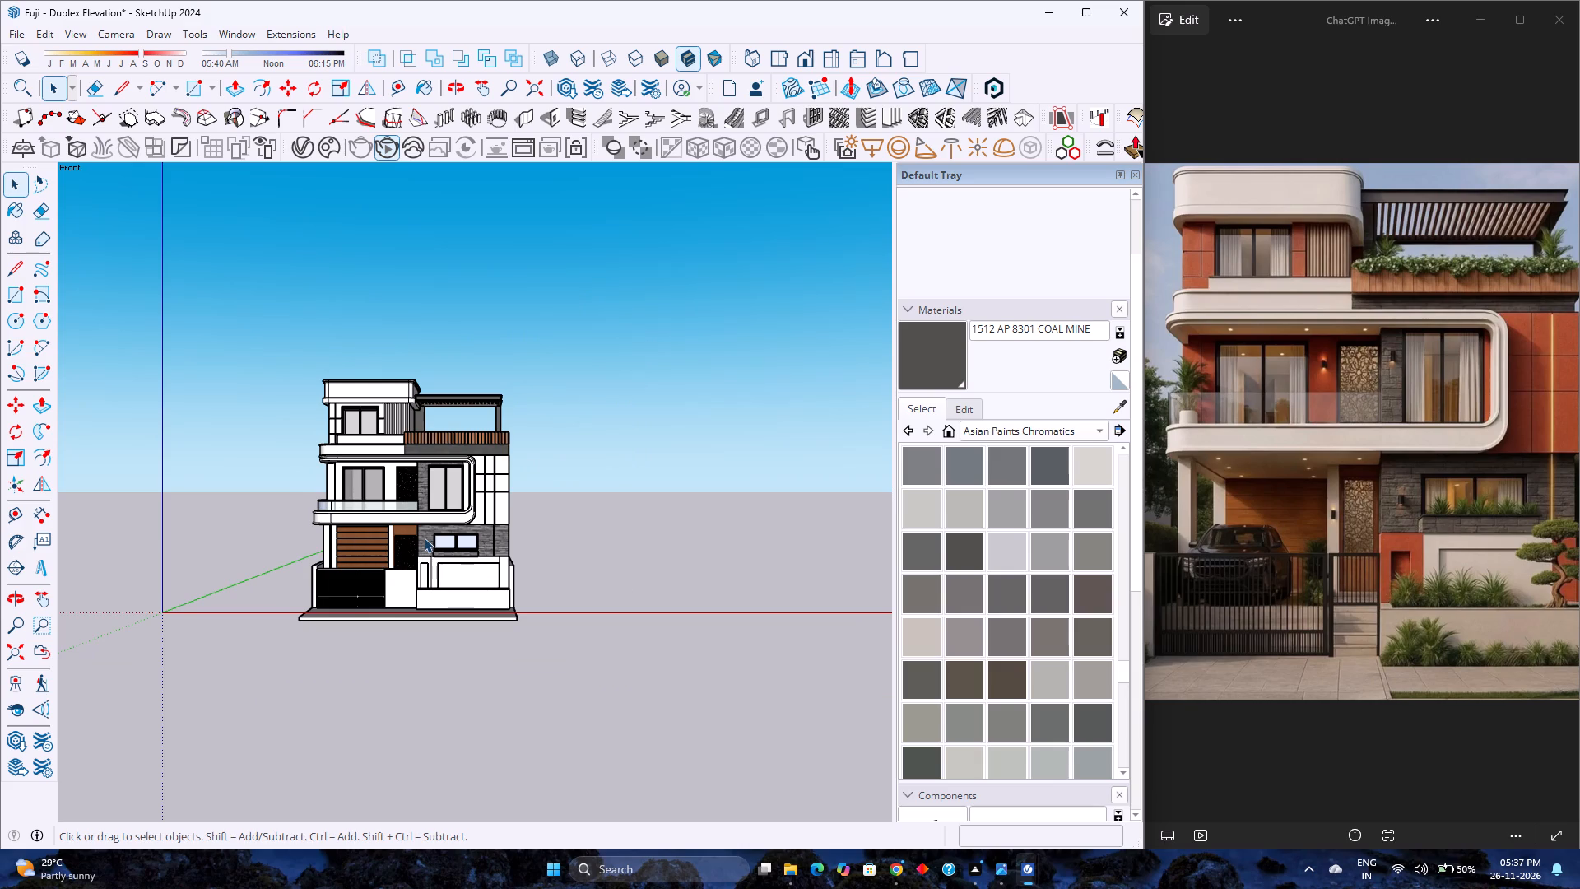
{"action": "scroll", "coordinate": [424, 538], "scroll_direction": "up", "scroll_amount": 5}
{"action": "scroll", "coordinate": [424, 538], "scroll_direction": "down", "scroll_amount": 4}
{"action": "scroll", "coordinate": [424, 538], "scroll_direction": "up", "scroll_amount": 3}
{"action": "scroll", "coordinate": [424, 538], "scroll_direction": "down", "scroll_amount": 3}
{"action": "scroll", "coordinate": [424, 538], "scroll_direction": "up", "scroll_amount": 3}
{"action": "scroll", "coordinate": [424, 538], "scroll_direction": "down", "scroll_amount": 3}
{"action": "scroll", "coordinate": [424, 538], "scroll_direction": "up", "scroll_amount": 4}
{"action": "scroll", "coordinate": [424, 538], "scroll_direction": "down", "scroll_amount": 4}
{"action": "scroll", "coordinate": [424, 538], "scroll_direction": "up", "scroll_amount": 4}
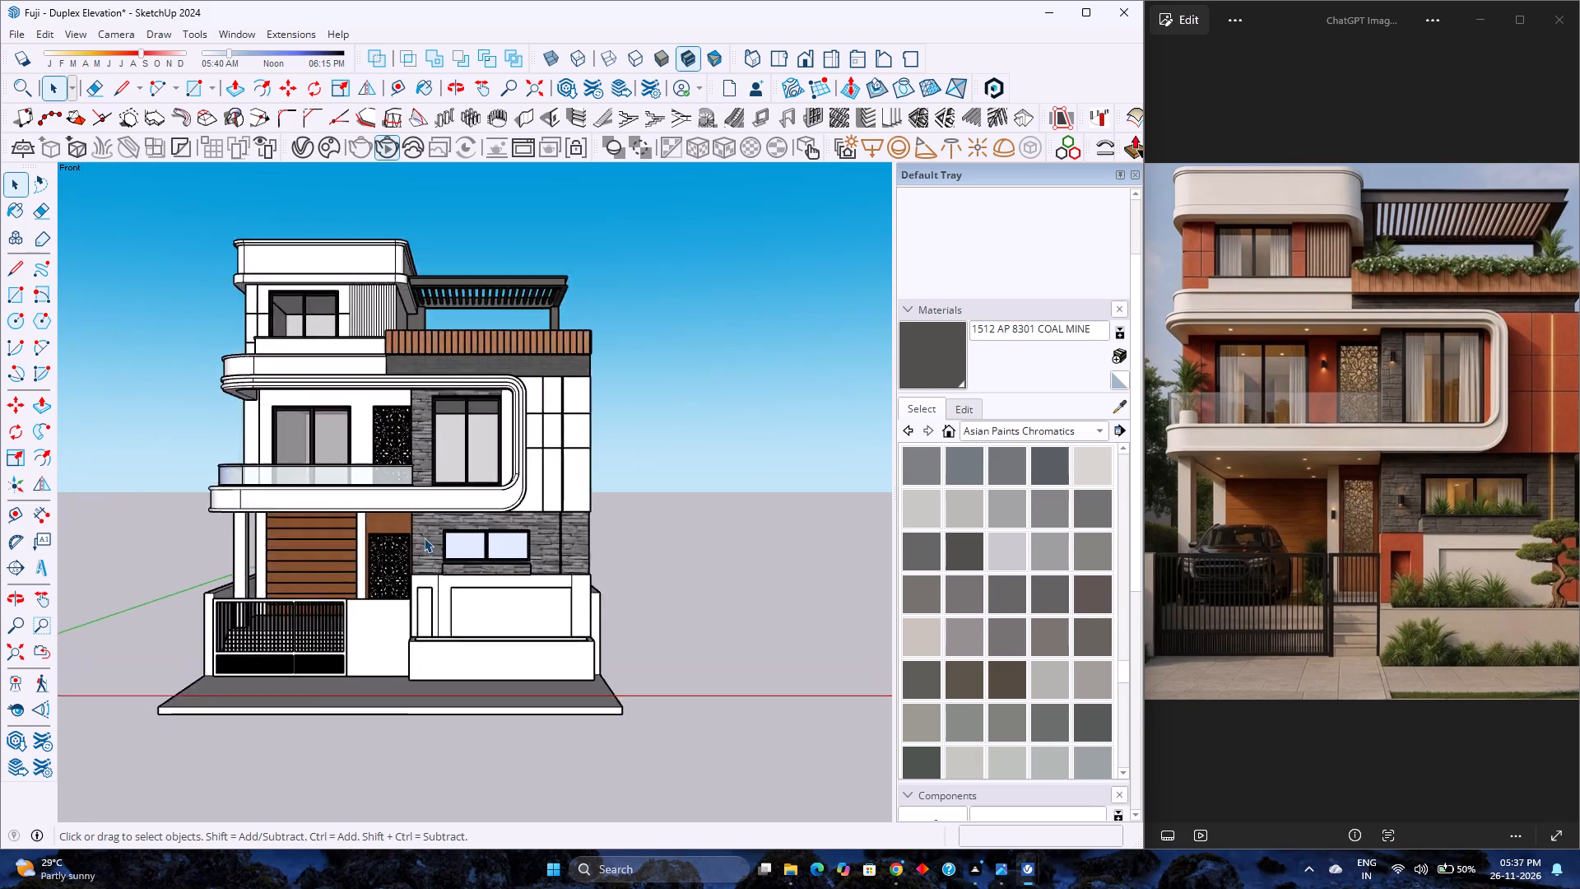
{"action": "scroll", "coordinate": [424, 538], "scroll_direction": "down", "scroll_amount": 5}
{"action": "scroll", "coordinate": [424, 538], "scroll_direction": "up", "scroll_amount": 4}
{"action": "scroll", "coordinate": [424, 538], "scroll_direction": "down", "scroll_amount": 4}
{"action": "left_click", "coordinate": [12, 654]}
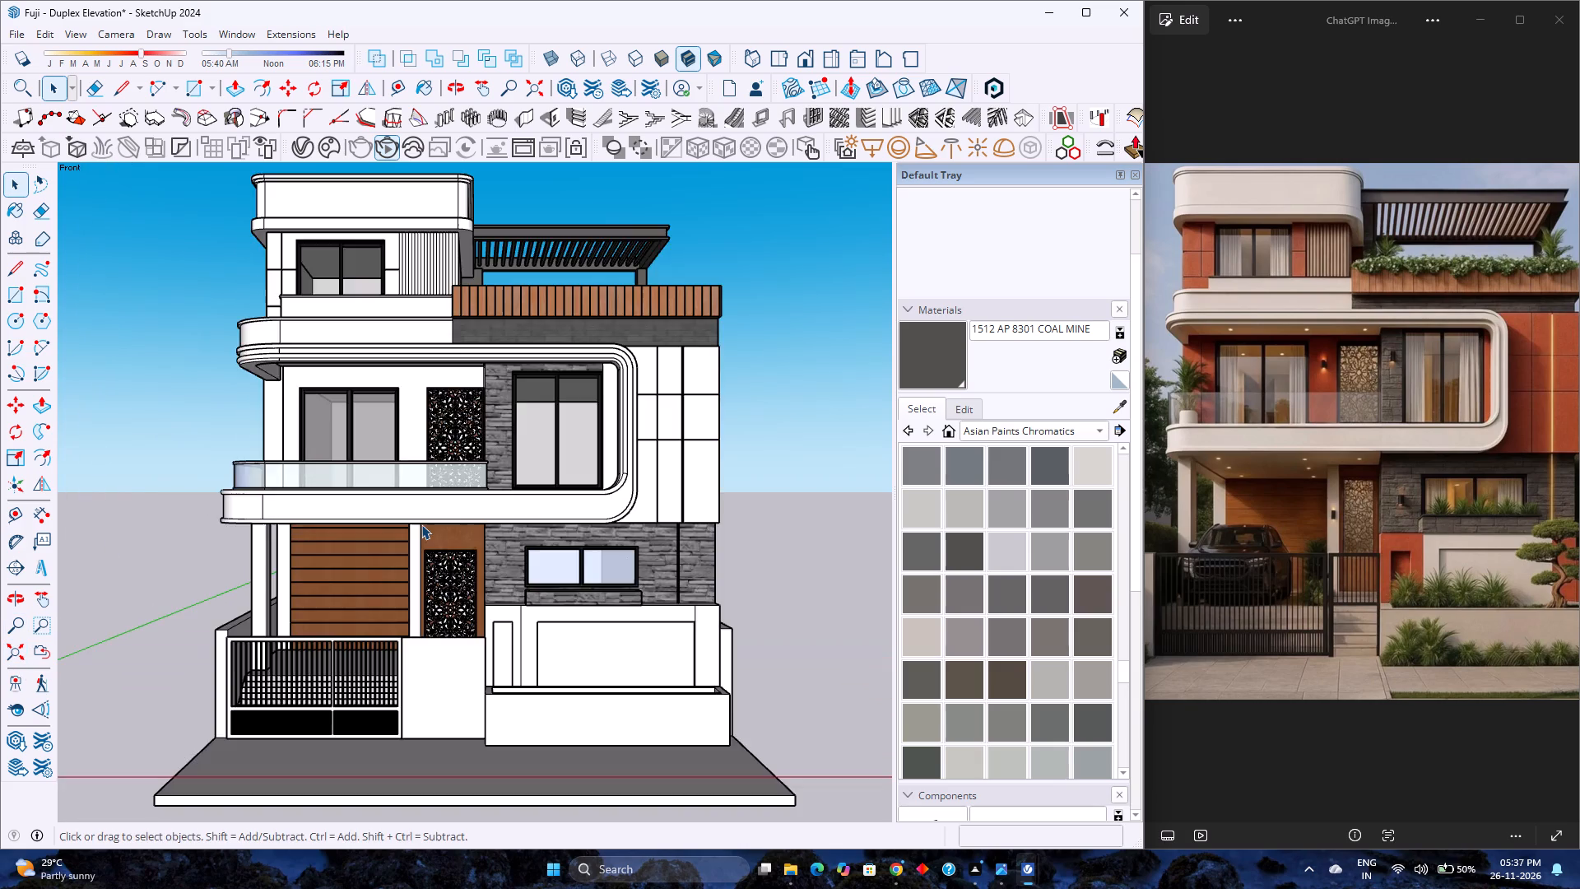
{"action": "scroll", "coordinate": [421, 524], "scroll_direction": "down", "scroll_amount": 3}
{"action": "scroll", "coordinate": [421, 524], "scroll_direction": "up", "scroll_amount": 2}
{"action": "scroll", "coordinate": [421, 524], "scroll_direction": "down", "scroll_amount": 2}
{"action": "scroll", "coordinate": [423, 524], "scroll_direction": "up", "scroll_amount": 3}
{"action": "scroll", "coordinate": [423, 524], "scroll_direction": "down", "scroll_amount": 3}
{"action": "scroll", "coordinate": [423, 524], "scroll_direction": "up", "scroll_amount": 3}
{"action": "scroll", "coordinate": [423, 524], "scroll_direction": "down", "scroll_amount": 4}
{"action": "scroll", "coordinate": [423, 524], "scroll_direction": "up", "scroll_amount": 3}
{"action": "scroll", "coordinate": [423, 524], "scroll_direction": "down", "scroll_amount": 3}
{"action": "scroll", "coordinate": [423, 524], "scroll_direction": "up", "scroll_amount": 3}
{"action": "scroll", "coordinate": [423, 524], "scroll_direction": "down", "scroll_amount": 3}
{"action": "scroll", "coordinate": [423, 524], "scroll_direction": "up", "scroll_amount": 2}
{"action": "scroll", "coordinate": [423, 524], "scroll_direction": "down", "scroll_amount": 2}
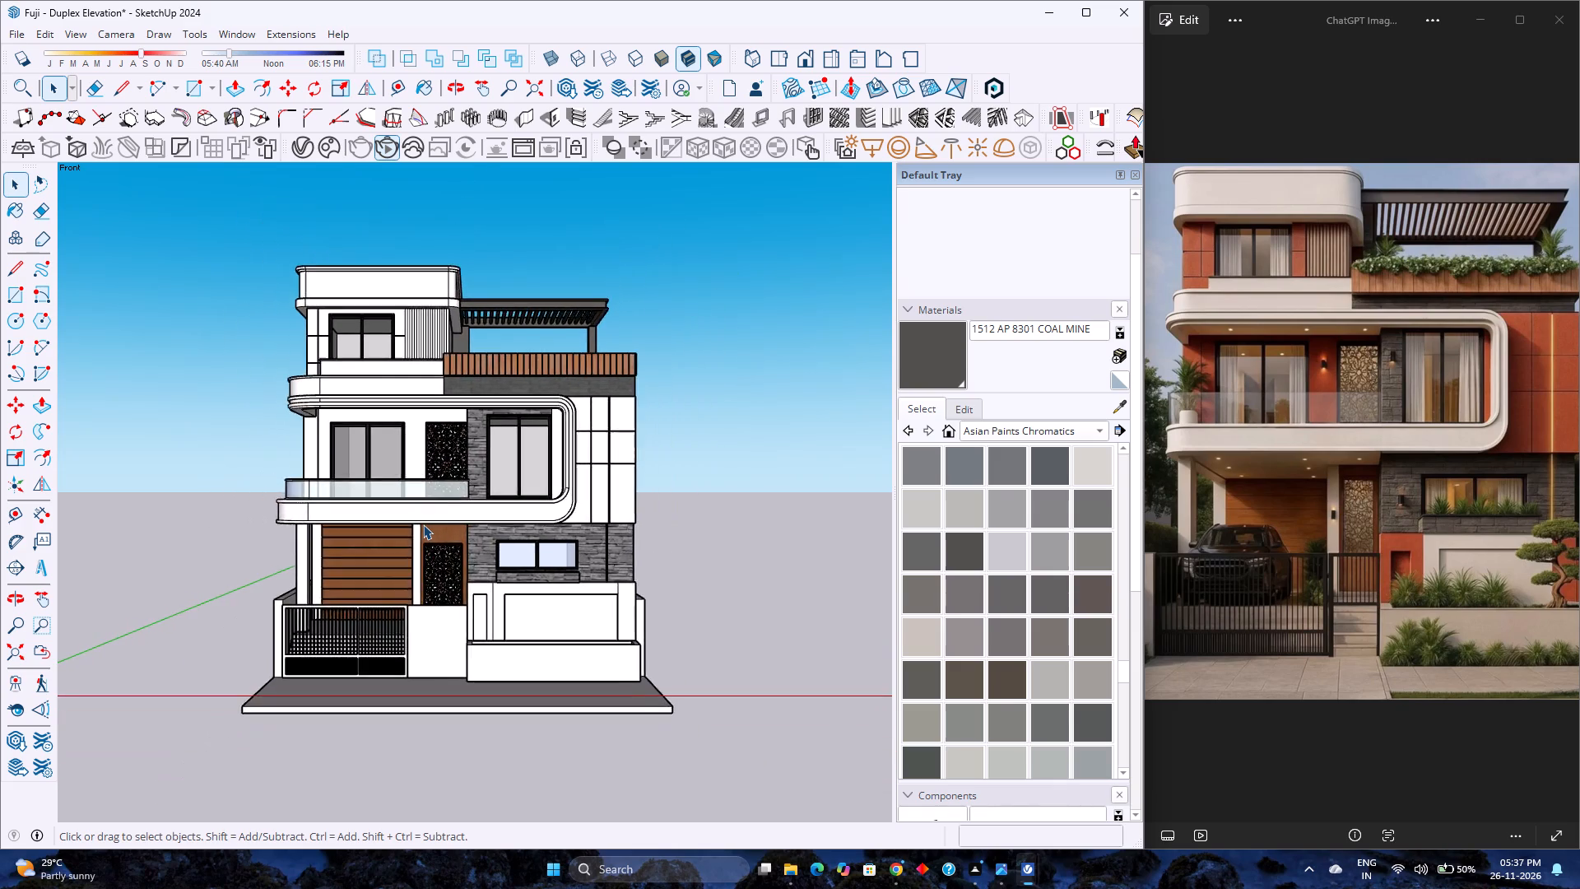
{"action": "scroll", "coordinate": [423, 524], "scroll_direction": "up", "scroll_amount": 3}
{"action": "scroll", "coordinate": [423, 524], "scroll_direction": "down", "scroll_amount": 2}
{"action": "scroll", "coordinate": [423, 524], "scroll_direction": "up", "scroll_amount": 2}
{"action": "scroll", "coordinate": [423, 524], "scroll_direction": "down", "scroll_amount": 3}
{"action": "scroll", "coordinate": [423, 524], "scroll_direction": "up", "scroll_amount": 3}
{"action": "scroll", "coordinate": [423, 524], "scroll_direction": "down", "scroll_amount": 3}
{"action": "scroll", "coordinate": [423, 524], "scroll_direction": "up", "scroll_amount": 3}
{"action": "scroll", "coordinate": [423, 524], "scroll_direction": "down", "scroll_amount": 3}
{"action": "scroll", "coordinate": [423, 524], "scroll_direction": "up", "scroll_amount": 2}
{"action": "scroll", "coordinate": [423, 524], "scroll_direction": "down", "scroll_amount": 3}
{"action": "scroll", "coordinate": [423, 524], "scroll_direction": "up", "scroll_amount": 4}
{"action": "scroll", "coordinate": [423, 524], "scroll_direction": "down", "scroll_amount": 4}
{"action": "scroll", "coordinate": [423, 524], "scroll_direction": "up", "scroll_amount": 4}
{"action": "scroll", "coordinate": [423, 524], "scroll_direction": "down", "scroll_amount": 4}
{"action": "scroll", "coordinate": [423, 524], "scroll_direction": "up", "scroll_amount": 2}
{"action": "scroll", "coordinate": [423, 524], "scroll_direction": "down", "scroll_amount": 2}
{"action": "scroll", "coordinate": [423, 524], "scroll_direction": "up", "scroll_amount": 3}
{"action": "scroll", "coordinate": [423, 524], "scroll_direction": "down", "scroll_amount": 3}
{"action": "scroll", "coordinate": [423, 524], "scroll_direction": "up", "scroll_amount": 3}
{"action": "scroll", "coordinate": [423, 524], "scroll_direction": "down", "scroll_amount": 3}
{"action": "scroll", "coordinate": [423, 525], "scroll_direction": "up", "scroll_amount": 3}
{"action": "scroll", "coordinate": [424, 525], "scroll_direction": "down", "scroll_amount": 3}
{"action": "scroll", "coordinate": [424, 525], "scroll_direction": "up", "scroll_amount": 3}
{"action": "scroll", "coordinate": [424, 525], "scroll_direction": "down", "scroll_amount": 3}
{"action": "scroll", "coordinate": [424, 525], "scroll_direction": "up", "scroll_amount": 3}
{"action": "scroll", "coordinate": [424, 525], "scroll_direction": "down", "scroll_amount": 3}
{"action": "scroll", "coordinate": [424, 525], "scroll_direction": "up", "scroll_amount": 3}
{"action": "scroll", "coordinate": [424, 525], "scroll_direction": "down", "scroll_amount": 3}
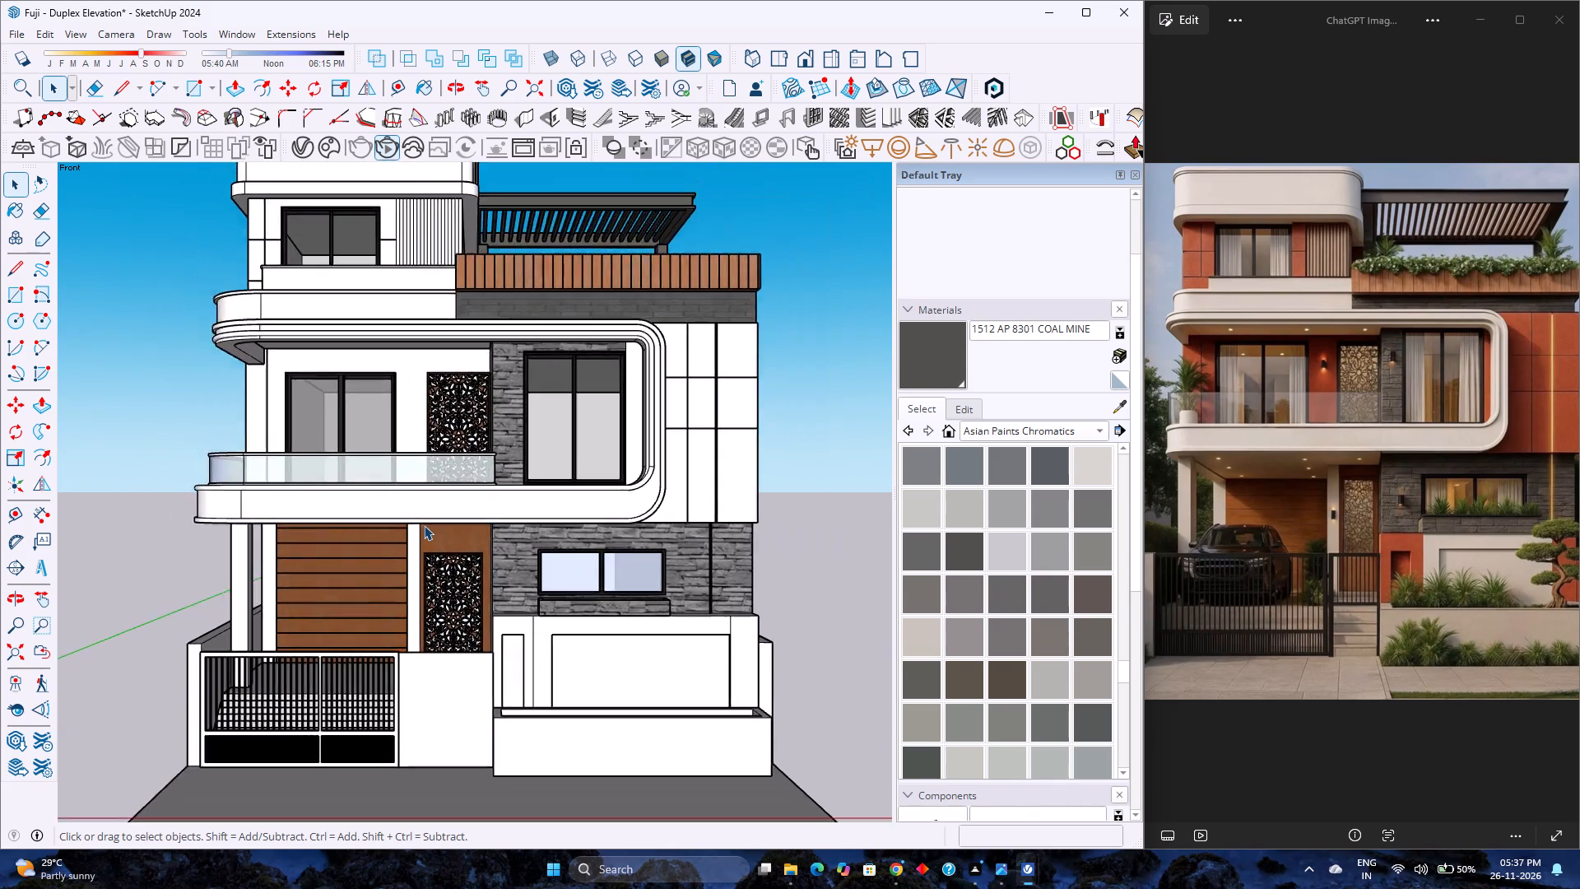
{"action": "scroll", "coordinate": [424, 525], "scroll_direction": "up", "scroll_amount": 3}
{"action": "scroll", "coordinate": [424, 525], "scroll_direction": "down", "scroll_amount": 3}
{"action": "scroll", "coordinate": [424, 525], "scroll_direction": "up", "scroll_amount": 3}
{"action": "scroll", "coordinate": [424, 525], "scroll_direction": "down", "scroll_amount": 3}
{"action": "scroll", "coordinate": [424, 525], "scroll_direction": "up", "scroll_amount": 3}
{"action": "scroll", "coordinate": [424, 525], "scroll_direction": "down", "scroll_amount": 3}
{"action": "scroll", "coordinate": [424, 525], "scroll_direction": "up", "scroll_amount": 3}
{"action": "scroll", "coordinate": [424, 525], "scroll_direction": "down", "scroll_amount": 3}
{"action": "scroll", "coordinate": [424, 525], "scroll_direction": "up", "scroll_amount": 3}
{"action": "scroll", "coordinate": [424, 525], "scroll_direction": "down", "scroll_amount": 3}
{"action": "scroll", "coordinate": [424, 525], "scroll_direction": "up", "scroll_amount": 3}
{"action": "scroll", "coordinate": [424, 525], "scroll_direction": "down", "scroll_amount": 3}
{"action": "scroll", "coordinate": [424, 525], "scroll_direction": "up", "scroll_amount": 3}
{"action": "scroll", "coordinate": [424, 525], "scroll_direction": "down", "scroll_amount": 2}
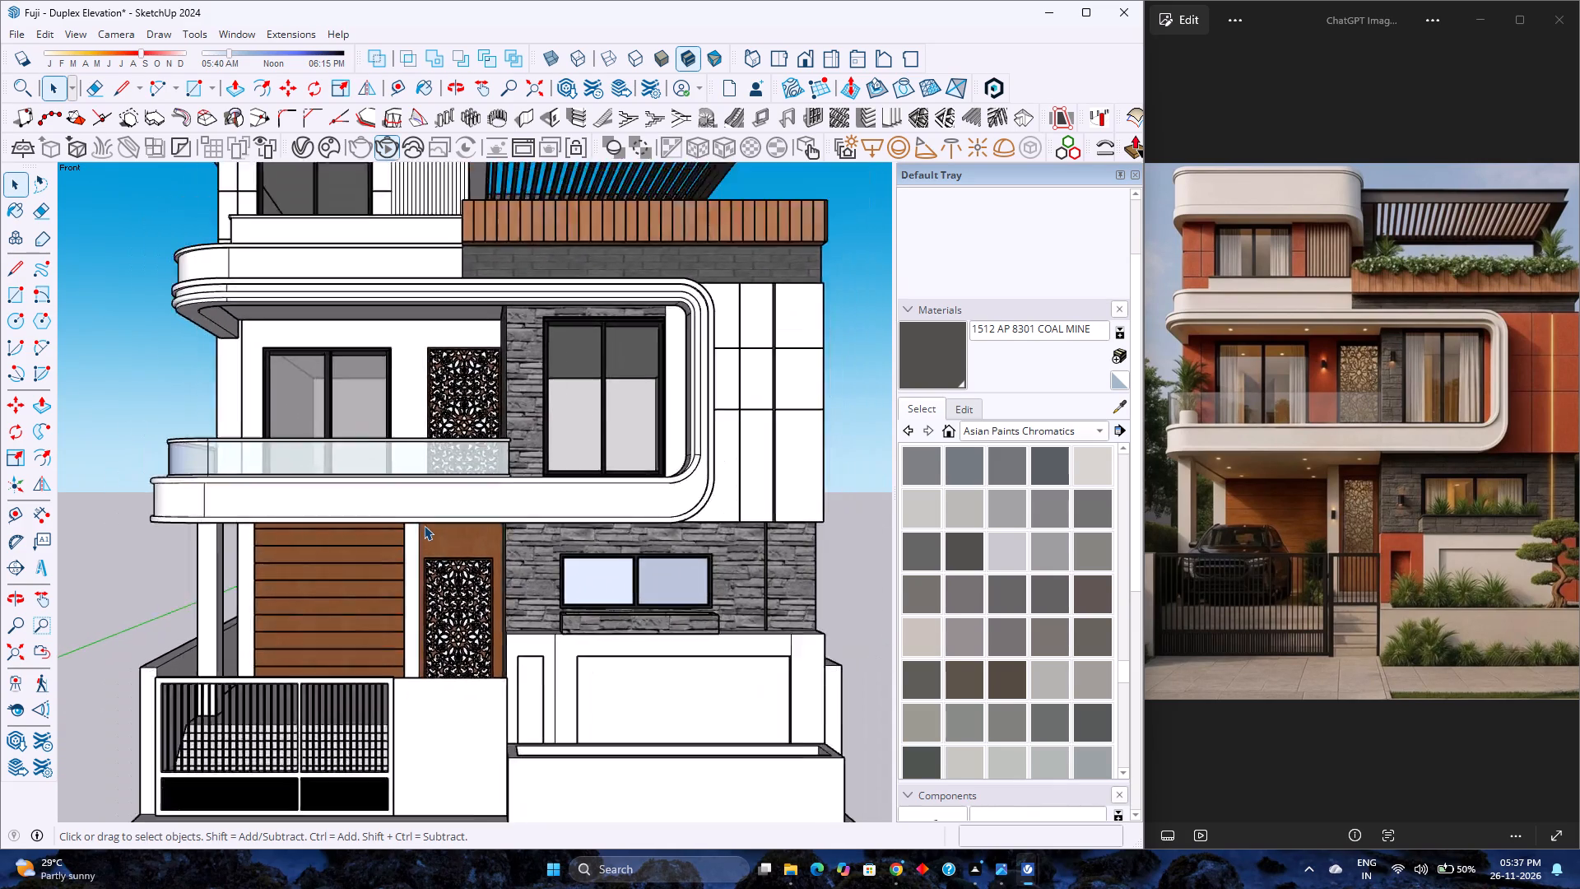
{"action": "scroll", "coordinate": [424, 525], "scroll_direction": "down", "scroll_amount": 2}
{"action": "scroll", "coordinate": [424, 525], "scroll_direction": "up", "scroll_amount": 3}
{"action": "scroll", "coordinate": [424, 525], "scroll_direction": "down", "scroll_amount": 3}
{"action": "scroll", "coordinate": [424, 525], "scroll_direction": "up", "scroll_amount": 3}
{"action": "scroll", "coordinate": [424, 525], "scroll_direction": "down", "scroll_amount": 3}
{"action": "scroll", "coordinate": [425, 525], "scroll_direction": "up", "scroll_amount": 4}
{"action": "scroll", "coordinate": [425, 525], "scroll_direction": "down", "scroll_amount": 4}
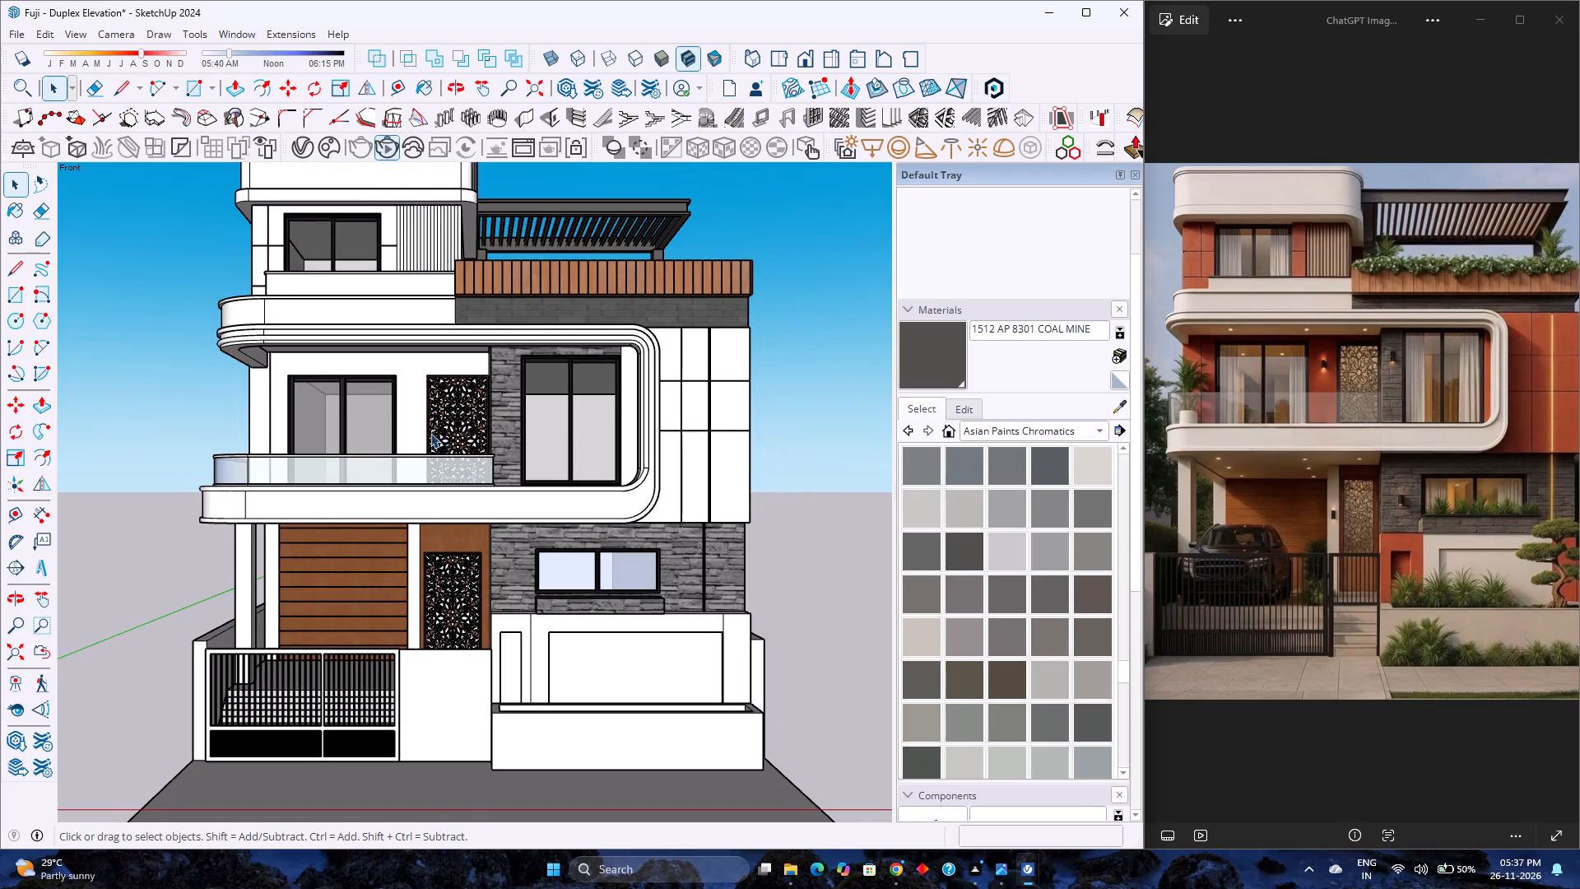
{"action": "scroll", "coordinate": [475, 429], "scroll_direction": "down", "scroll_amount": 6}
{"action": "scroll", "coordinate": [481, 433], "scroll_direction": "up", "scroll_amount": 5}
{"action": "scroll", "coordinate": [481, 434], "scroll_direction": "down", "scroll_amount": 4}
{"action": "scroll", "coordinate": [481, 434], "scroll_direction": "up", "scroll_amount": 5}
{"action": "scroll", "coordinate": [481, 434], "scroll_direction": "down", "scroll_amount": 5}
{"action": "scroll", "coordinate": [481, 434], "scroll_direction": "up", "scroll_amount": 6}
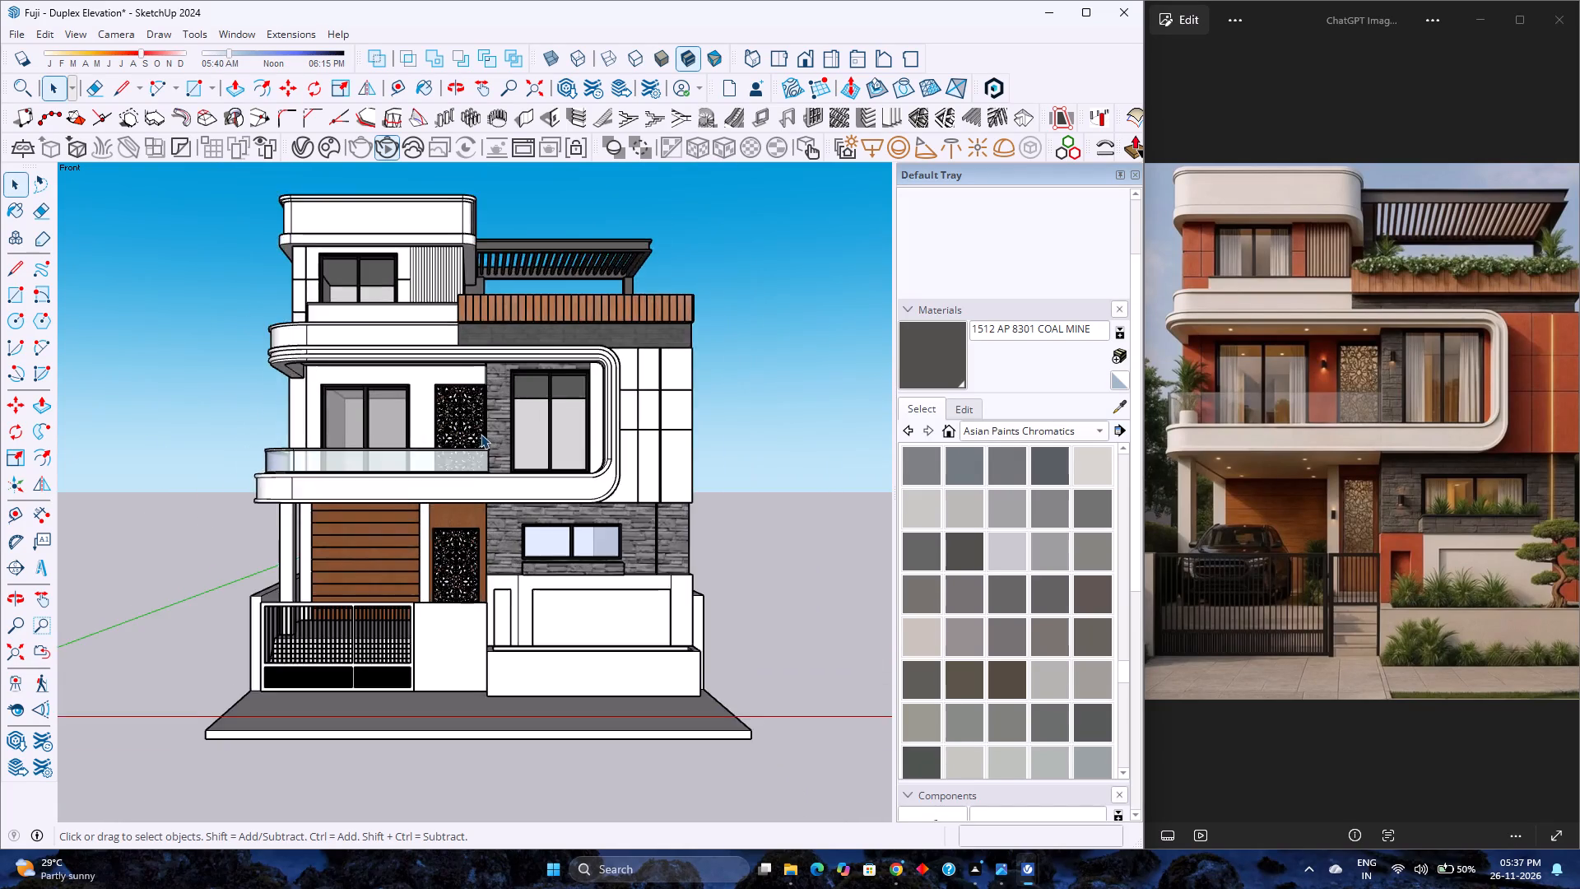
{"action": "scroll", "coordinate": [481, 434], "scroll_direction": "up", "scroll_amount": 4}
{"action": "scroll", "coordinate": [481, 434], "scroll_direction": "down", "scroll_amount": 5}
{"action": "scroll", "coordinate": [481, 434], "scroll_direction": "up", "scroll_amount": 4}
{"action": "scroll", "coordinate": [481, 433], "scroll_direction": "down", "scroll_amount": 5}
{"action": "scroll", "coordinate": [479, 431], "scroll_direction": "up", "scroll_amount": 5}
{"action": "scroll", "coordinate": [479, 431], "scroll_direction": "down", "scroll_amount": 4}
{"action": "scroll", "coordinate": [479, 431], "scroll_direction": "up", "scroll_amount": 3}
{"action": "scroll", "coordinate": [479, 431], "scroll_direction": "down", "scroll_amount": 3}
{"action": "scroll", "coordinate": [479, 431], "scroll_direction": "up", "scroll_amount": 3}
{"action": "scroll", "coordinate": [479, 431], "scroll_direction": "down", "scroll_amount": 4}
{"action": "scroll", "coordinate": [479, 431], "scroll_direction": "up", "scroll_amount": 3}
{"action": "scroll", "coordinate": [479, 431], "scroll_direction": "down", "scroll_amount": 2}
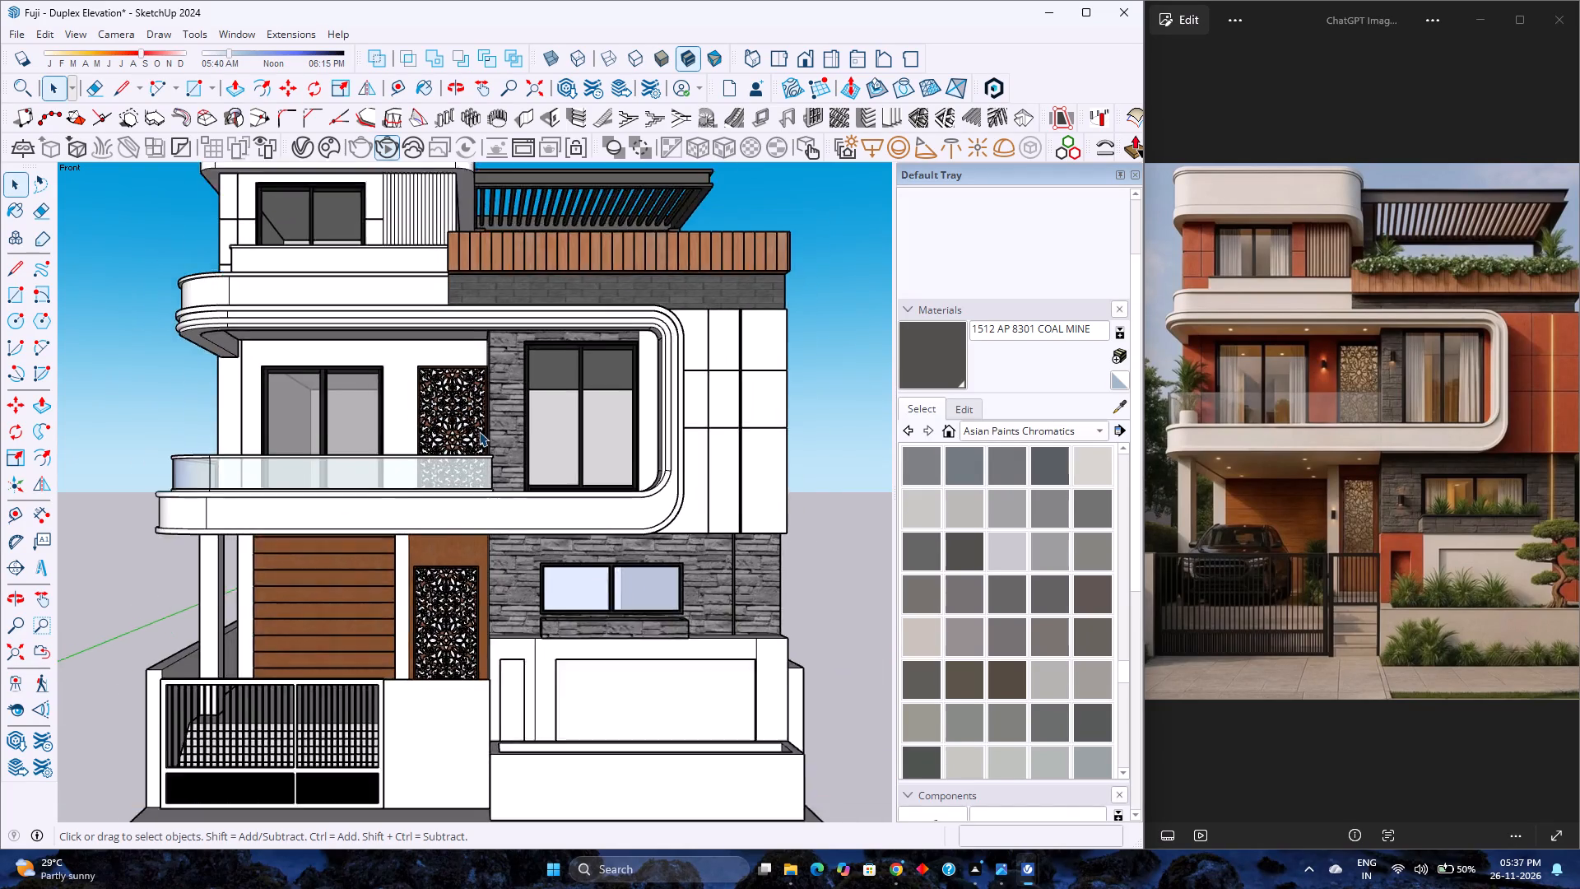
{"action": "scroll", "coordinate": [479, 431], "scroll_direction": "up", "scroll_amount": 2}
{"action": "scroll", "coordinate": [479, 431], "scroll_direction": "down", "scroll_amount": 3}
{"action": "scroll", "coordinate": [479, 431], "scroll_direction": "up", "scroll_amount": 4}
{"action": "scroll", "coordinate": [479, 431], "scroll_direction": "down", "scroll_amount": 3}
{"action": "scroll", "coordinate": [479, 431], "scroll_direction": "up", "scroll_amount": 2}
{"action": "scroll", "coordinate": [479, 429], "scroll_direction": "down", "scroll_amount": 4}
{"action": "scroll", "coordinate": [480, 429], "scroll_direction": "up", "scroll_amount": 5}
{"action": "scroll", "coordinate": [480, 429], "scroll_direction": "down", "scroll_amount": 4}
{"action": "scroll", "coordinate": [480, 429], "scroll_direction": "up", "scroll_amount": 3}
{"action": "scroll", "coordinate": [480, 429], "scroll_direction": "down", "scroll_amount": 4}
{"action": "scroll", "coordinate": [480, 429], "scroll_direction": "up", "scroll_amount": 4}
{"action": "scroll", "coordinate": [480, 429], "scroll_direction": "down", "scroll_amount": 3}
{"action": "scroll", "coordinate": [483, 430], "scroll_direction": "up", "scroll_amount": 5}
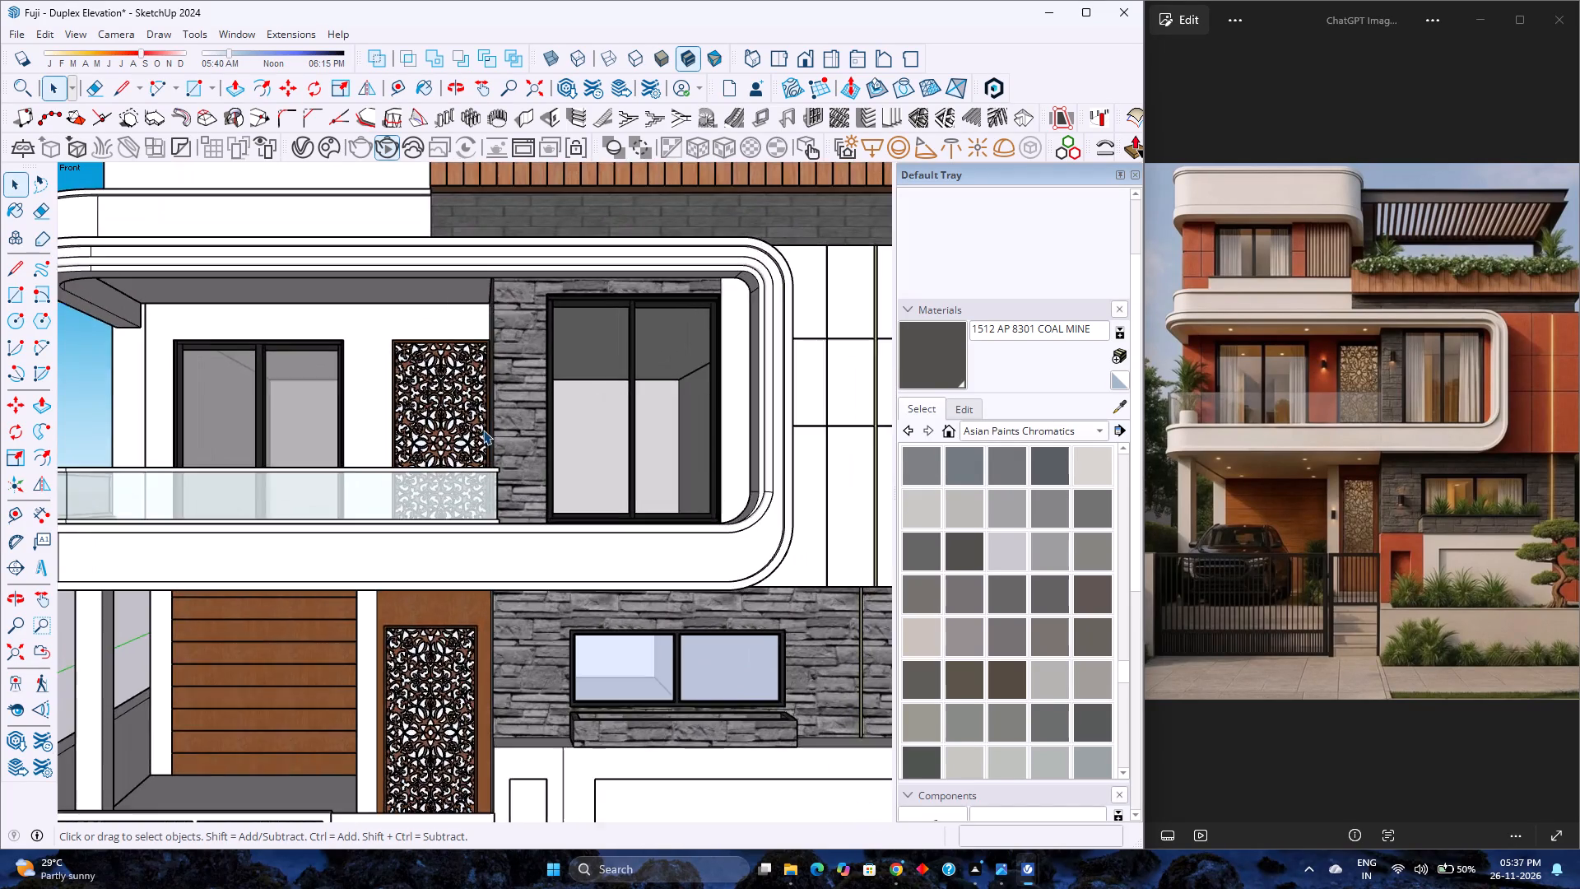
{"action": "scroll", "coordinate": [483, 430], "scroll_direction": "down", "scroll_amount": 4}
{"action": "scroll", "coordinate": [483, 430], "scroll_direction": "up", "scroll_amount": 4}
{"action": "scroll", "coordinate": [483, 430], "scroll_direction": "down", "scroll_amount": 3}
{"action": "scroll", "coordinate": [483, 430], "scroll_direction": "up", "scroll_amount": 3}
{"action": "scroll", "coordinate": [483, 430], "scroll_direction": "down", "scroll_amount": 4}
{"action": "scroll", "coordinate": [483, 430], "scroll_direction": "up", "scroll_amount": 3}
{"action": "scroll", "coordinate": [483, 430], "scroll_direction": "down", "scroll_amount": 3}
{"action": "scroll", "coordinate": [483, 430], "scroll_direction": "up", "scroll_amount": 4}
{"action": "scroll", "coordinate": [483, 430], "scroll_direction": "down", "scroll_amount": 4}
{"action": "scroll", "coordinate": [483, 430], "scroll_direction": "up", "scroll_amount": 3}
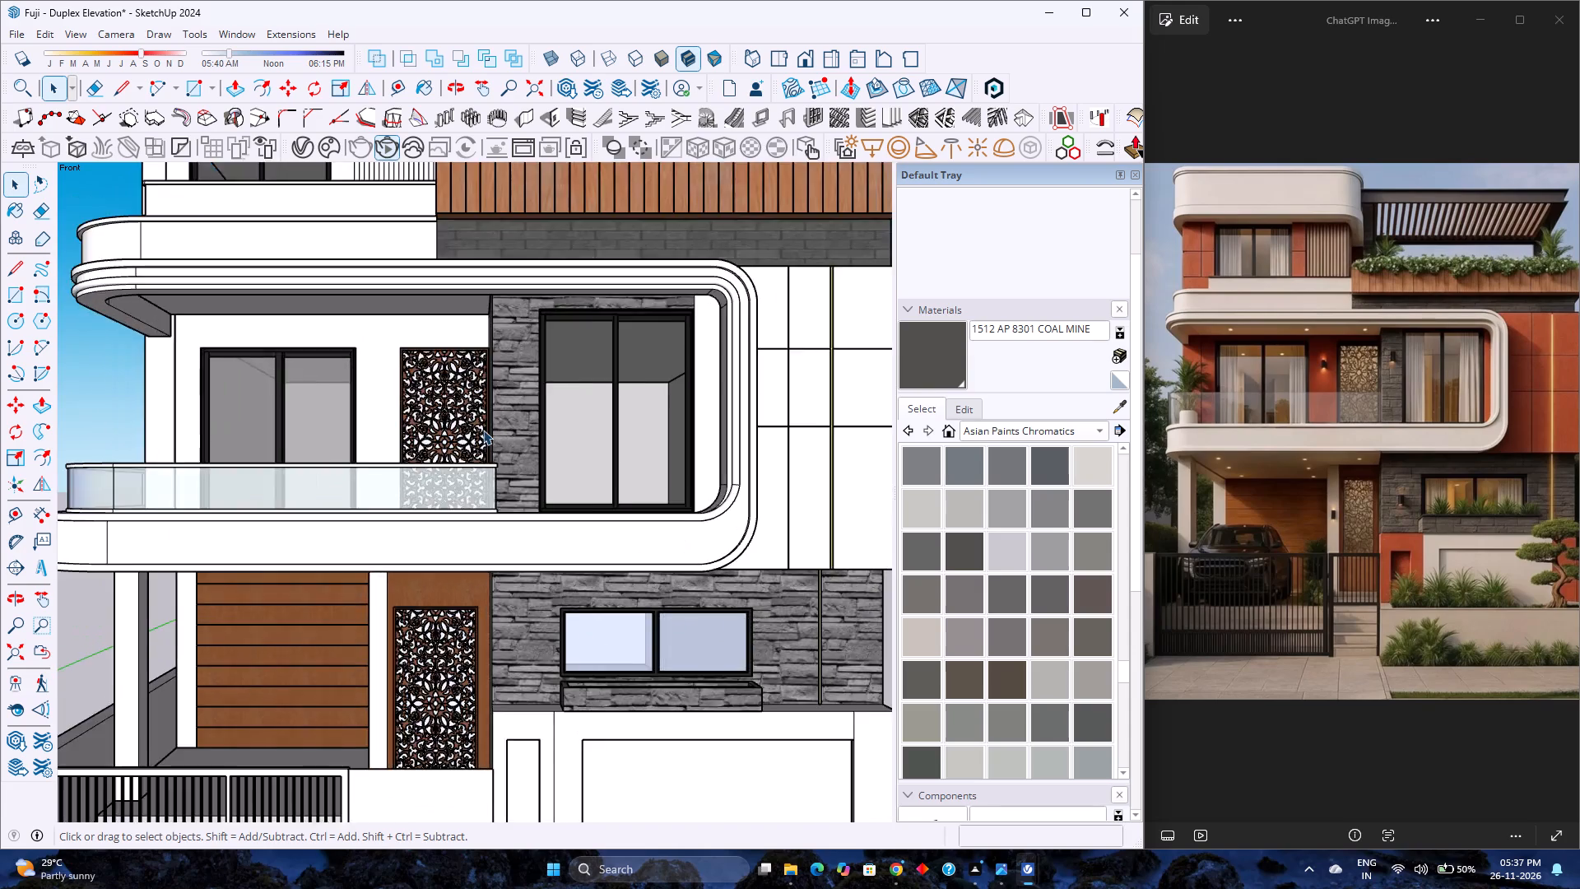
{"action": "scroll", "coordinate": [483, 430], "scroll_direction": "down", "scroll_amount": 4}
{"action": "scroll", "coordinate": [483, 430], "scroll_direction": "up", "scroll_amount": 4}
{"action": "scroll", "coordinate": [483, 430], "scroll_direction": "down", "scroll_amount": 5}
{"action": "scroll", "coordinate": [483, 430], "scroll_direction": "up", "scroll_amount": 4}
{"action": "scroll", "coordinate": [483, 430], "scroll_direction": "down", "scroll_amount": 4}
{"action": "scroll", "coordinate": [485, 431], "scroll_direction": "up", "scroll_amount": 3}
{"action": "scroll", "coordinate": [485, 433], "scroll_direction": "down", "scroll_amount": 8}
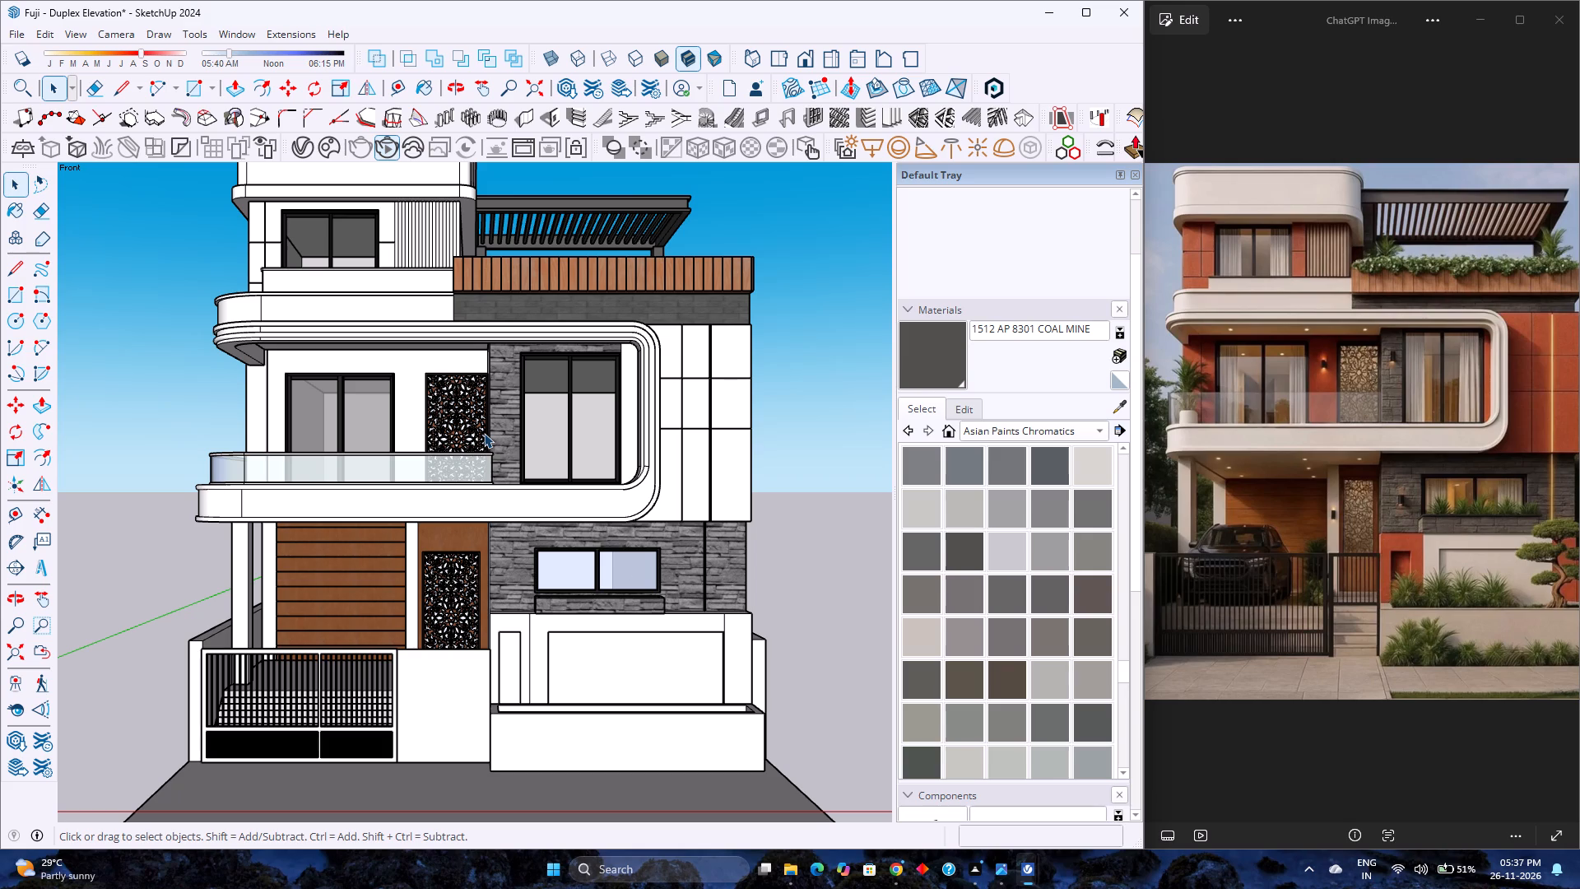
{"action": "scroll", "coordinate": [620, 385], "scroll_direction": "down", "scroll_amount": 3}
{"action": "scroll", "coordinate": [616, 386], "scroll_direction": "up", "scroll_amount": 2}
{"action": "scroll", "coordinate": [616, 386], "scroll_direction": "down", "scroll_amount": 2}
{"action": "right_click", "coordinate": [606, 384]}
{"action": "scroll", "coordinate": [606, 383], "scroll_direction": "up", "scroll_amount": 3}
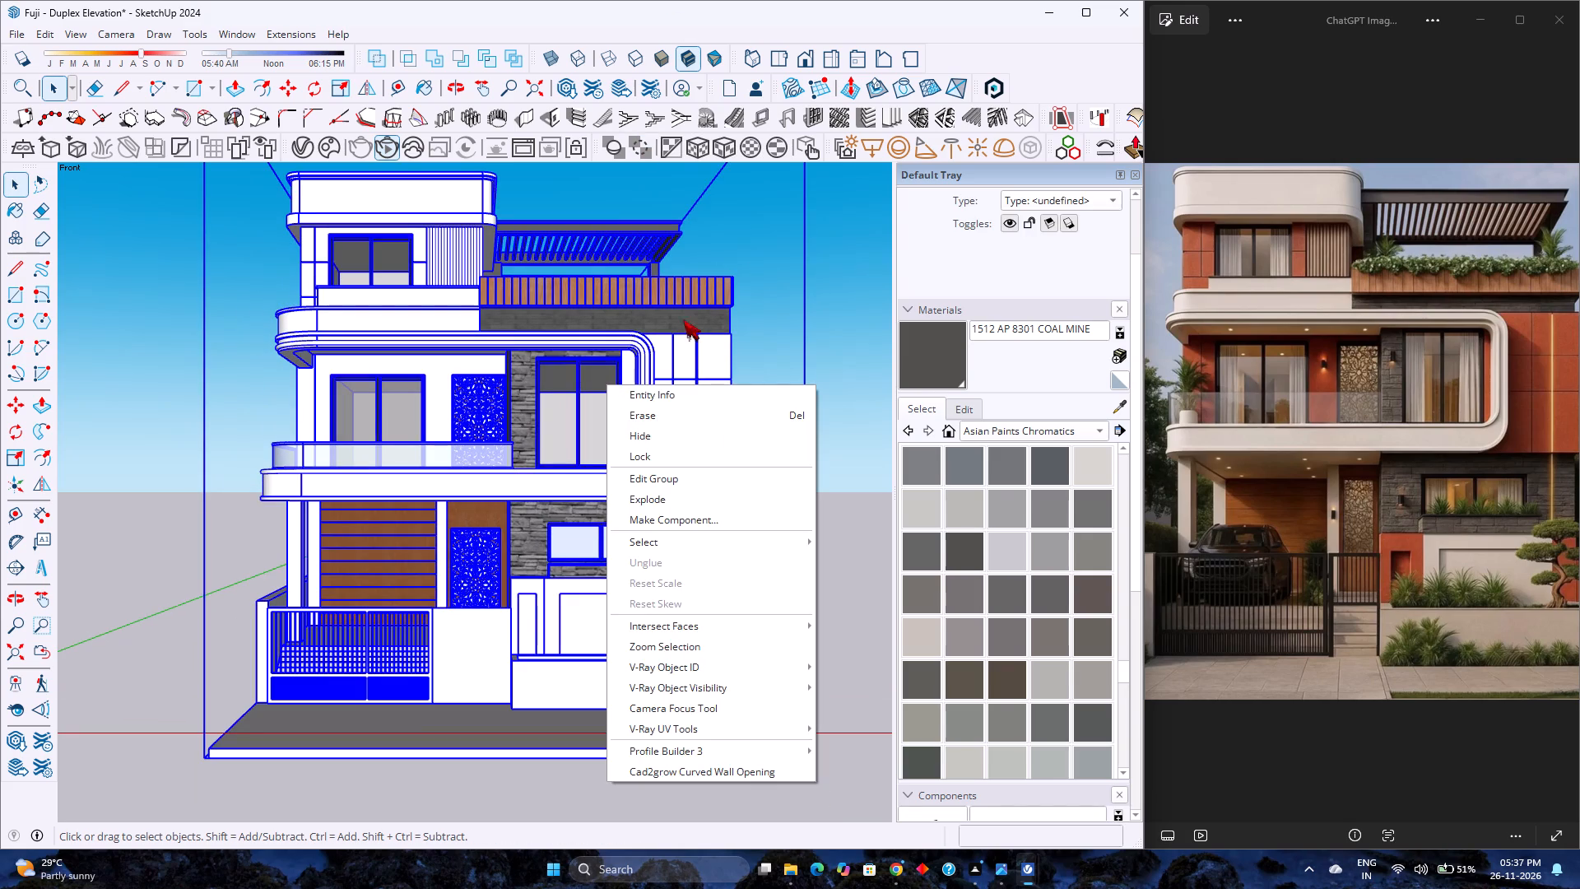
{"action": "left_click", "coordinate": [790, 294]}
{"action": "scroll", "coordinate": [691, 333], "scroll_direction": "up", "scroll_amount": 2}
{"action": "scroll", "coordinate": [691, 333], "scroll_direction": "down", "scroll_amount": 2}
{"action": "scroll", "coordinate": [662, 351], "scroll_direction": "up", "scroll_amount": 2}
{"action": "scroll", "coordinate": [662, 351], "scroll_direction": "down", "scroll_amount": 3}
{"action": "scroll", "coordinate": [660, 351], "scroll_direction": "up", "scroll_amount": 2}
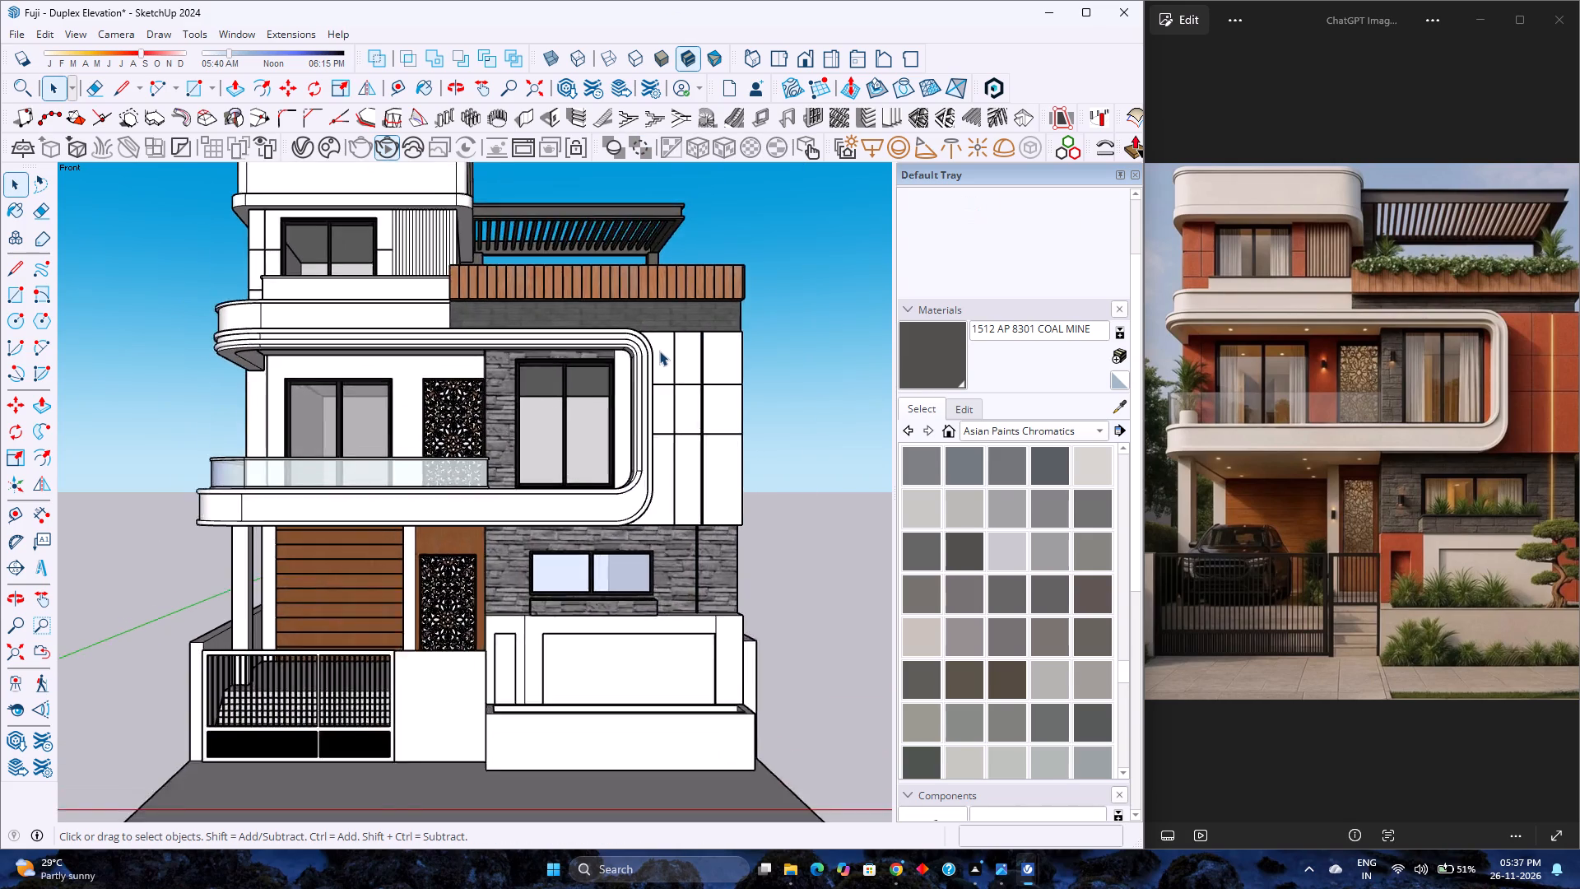
Look over the whole duplex model from an angle, and restore the standard front view with the full elevation fitted to the window.
{"action": "scroll", "coordinate": [658, 351], "scroll_direction": "down", "scroll_amount": 3}
{"action": "middle_click_drag", "start_coordinate": [658, 351], "coordinate": [599, 396]}
{"action": "scroll", "coordinate": [599, 396], "scroll_direction": "down", "scroll_amount": 3}
{"action": "scroll", "coordinate": [598, 396], "scroll_direction": "up", "scroll_amount": 2}
{"action": "scroll", "coordinate": [597, 396], "scroll_direction": "down", "scroll_amount": 3}
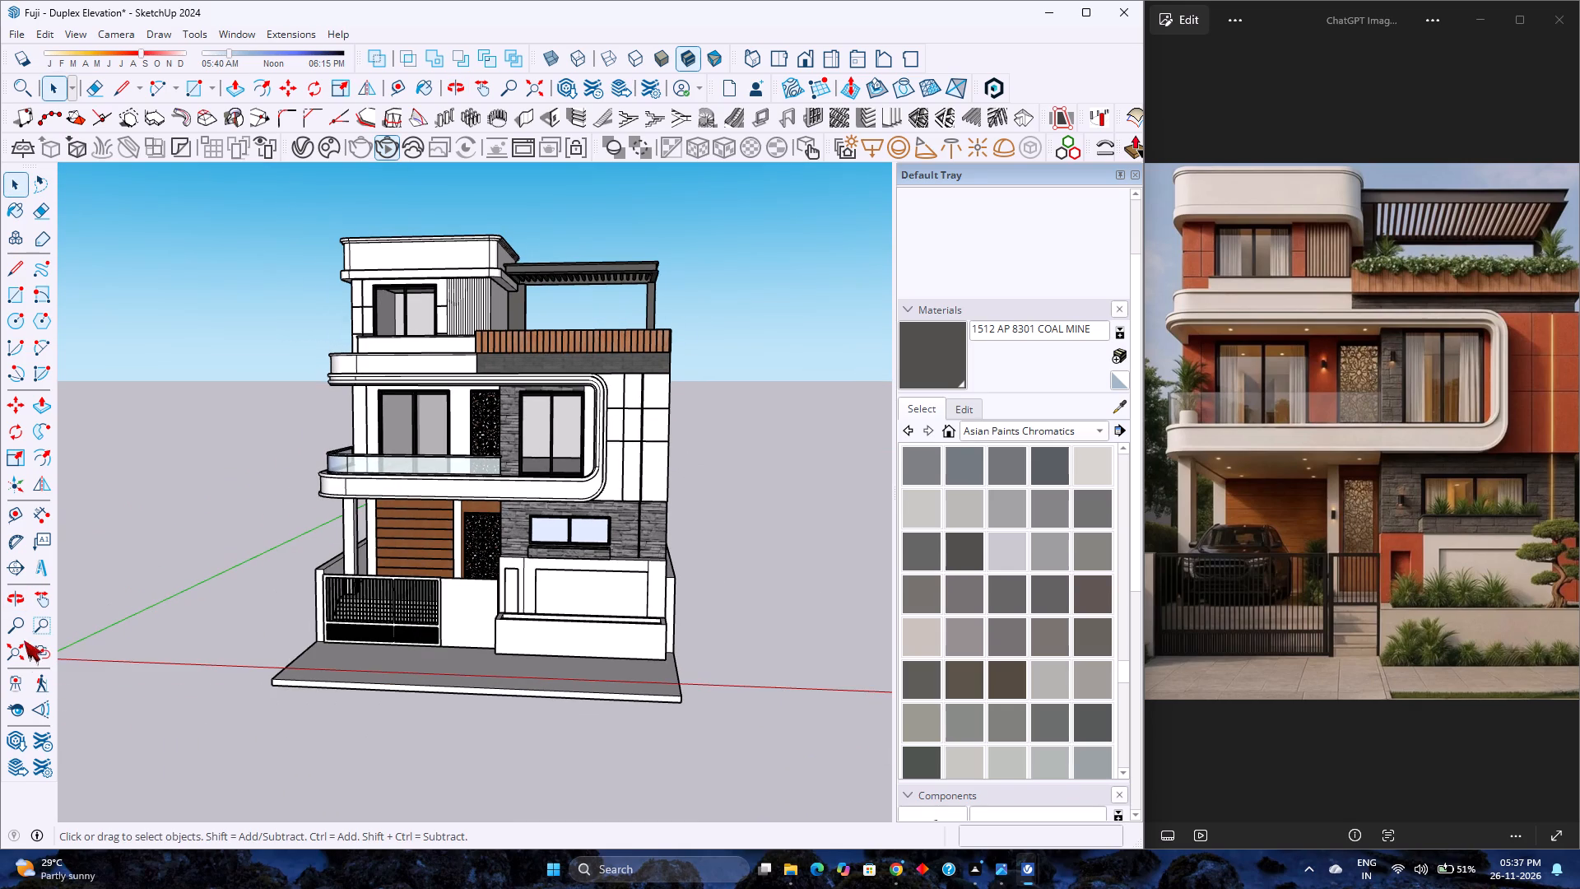
{"action": "left_click", "coordinate": [19, 647]}
{"action": "scroll", "coordinate": [492, 470], "scroll_direction": "down", "scroll_amount": 2}
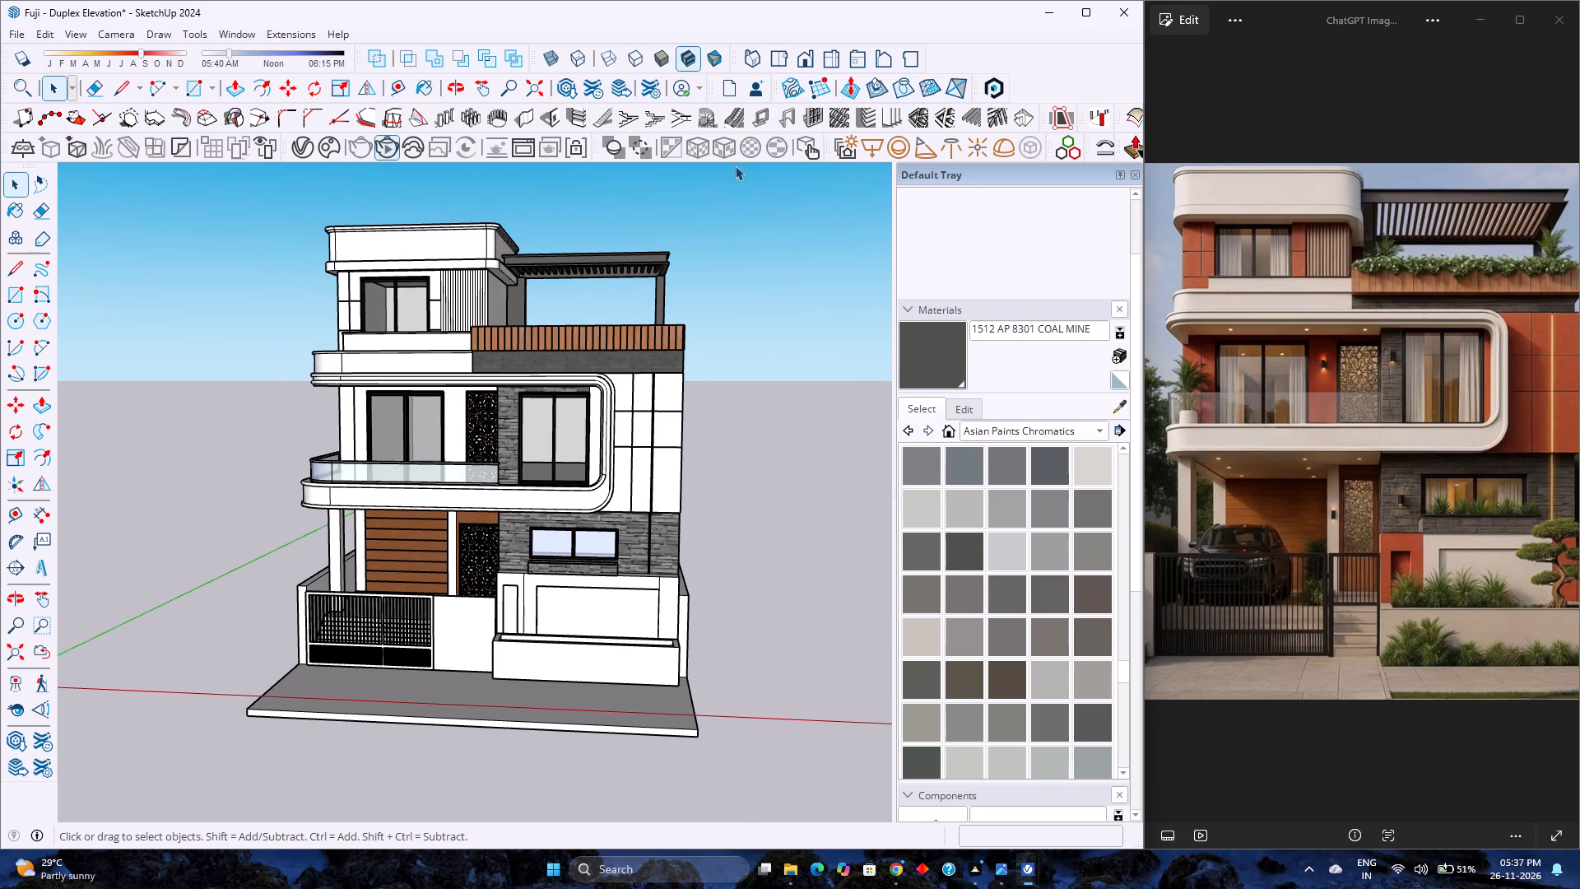
{"action": "left_click", "coordinate": [806, 67]}
{"action": "left_click", "coordinate": [21, 660]}
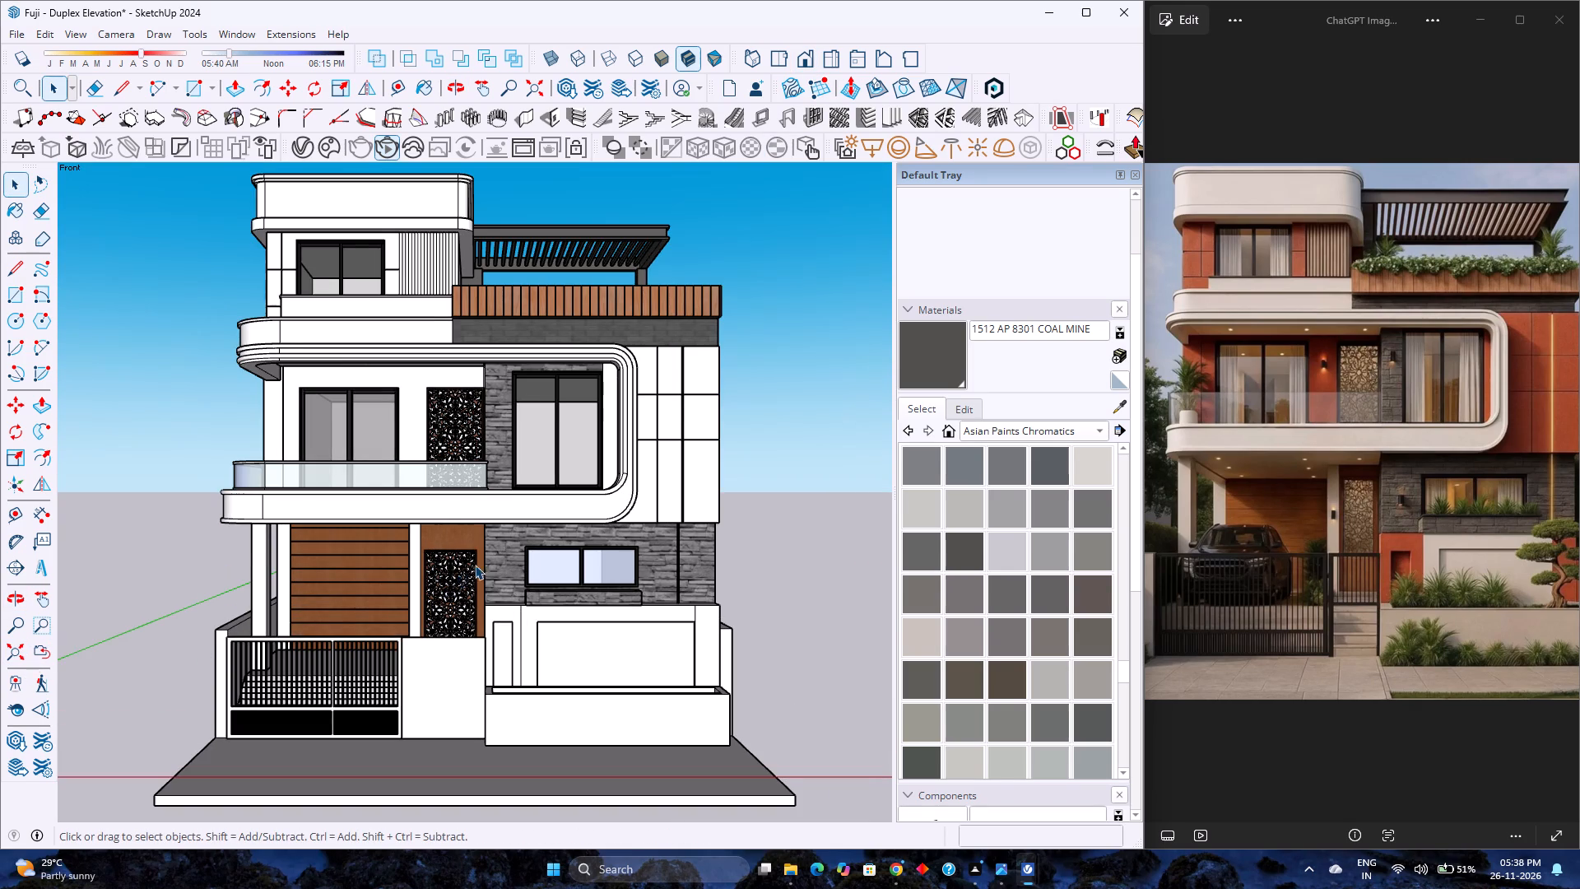
{"action": "scroll", "coordinate": [479, 563], "scroll_direction": "down", "scroll_amount": 4}
{"action": "scroll", "coordinate": [479, 563], "scroll_direction": "up", "scroll_amount": 3}
{"action": "scroll", "coordinate": [479, 563], "scroll_direction": "down", "scroll_amount": 3}
{"action": "scroll", "coordinate": [479, 563], "scroll_direction": "up", "scroll_amount": 3}
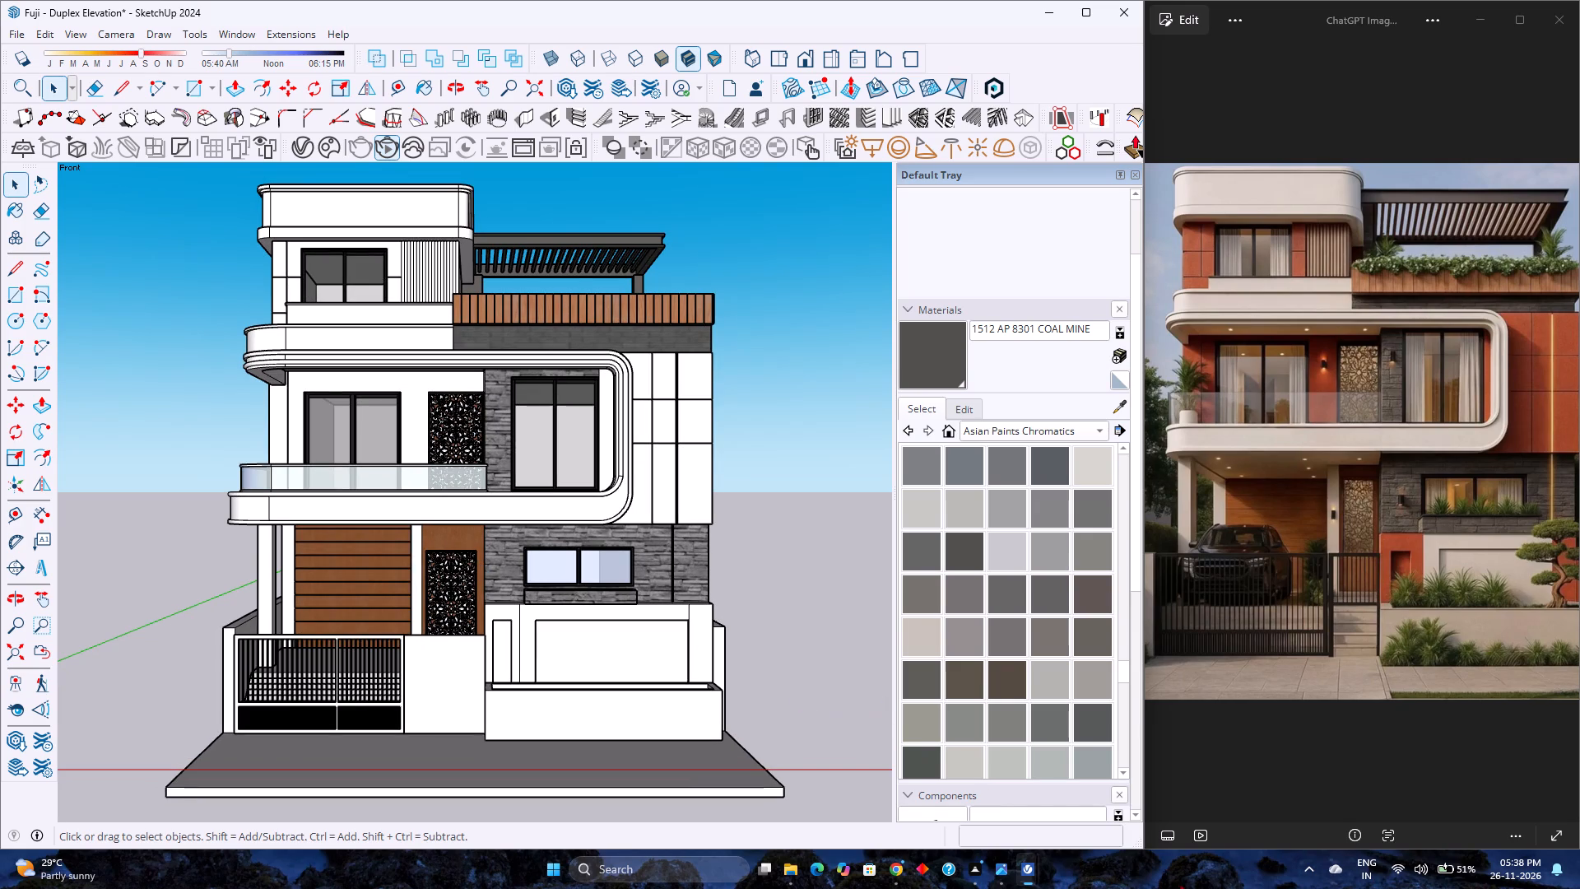
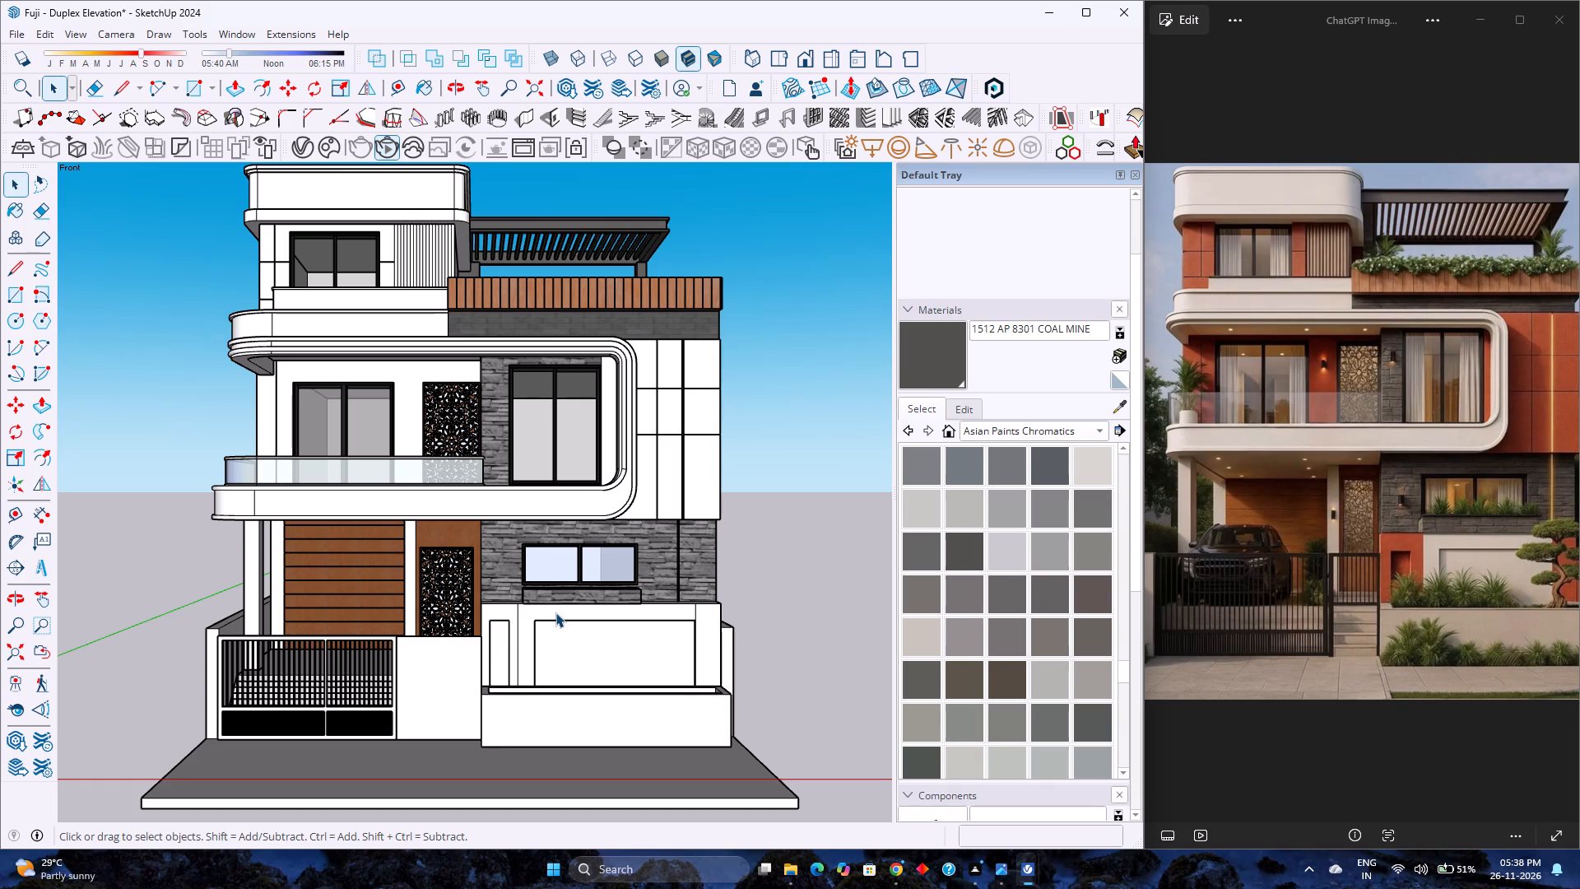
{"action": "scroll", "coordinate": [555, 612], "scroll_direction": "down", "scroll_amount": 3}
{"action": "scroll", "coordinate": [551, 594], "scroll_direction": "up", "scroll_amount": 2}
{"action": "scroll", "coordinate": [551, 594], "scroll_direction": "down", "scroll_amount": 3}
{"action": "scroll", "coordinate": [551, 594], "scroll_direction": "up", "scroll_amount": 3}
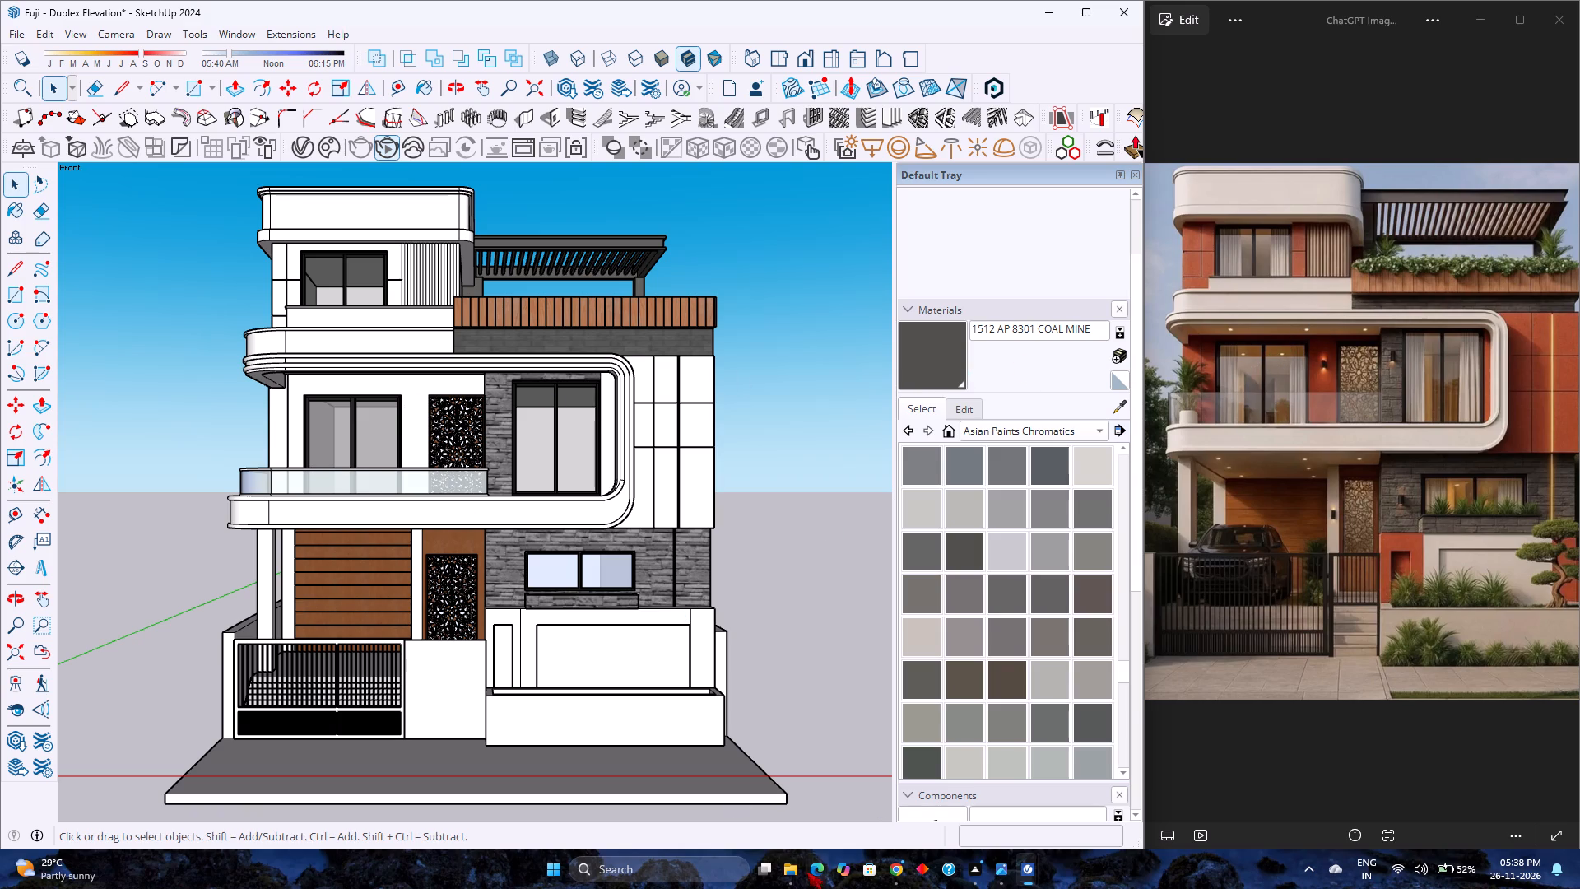
Look through the reference renders in the Design Images folder, starting from Fuji - 3d Residential Elevation - 1, and return to the SketchUp model.
{"action": "left_click", "coordinate": [788, 887]}
{"action": "left_click", "coordinate": [618, 528]}
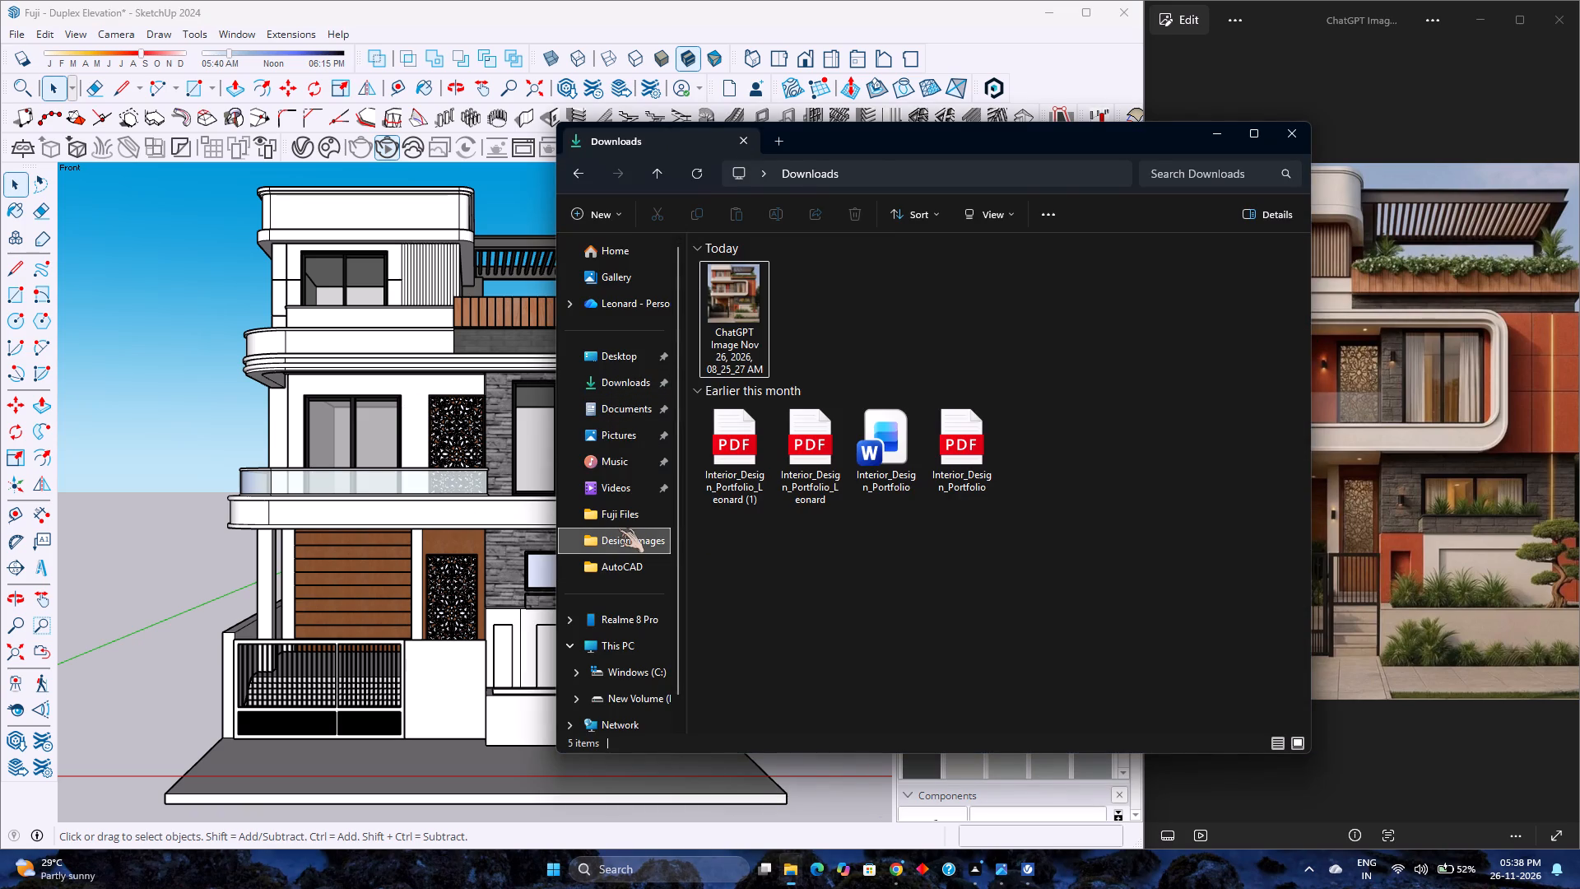
{"action": "double_click", "coordinate": [1234, 332]}
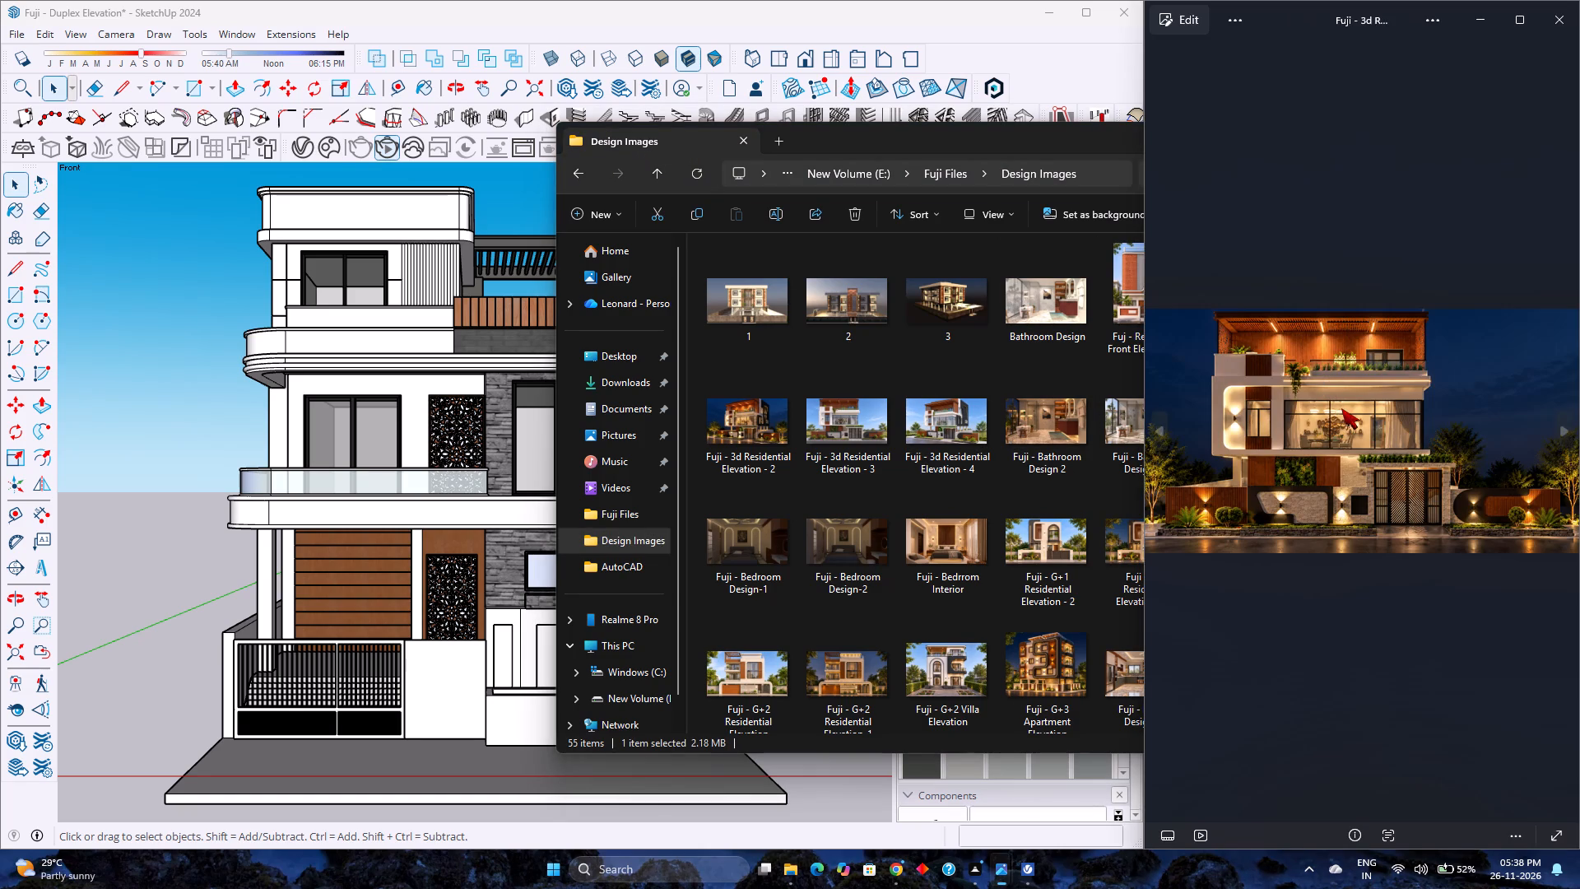
{"action": "key", "text": "Right"}
{"action": "key", "text": "Right"}
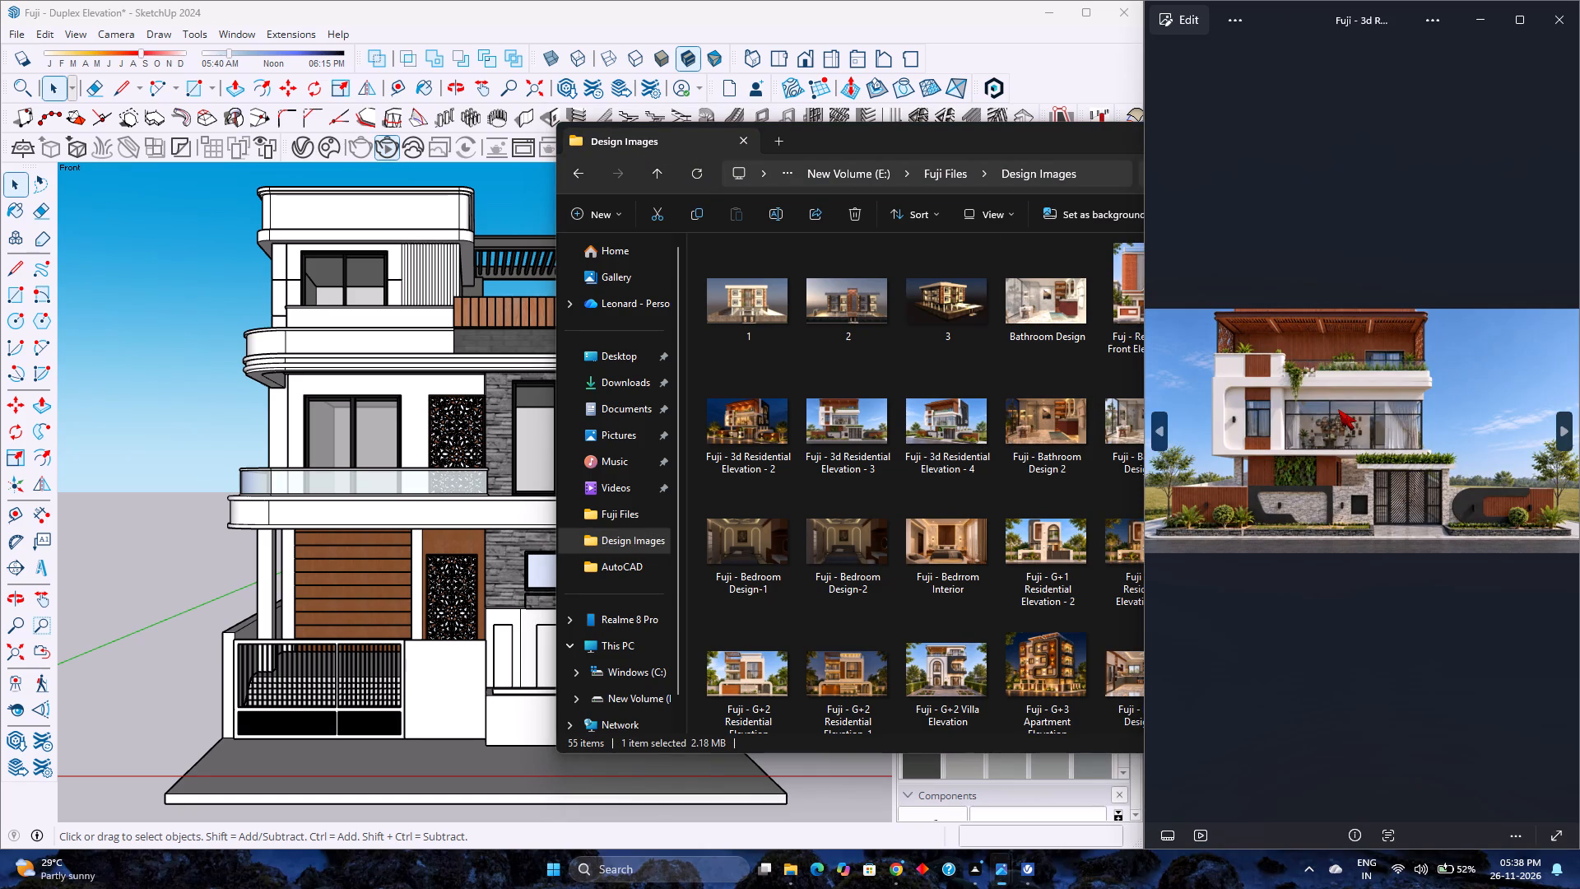
{"action": "key", "text": "Right"}
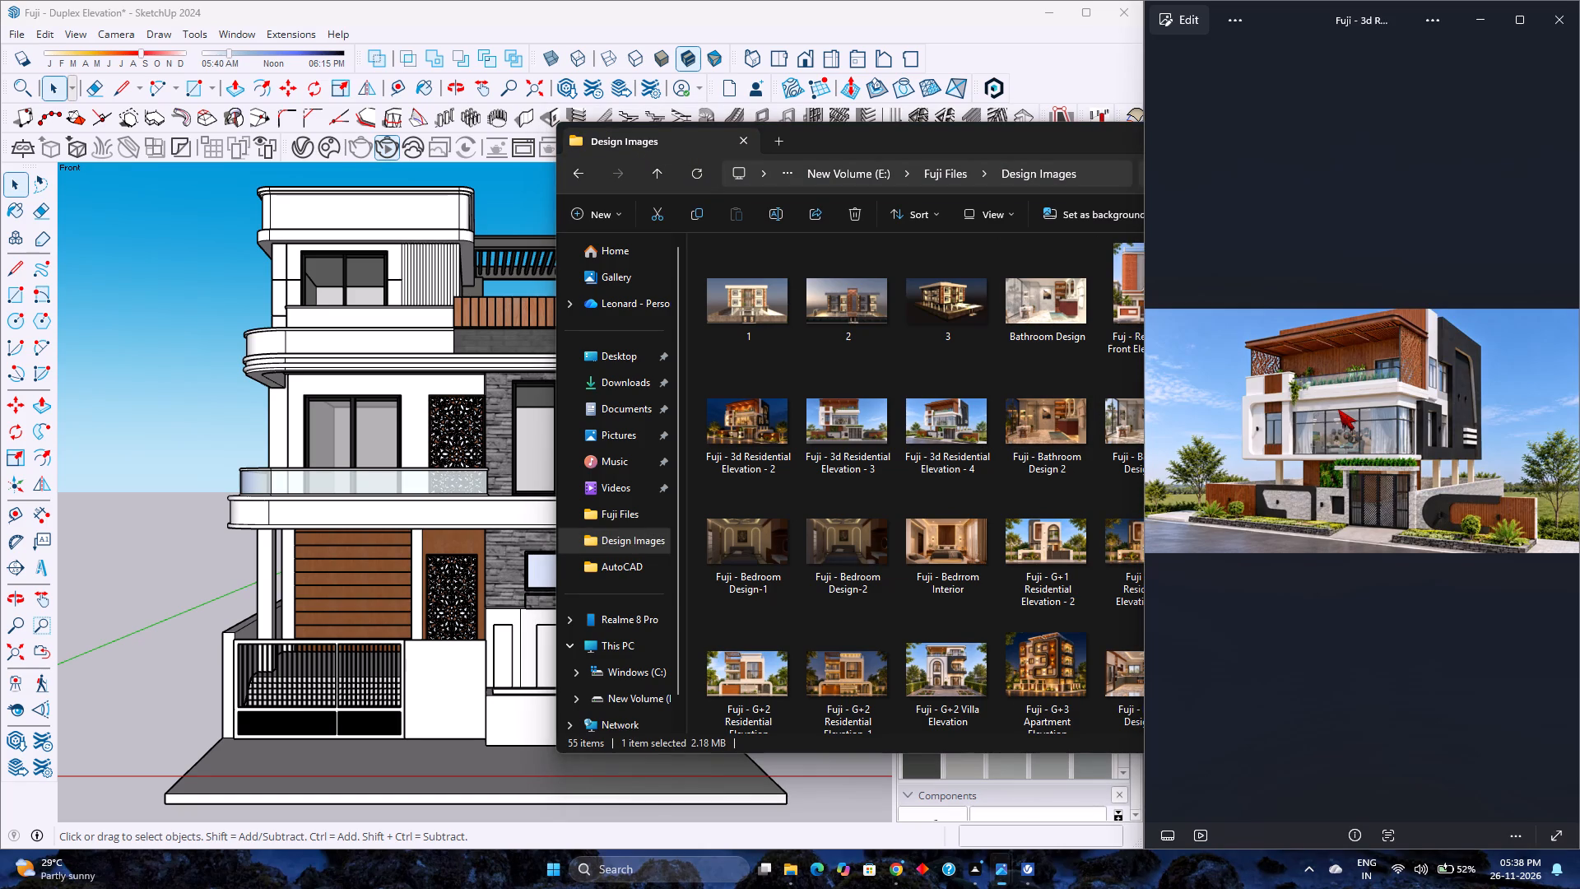
{"action": "key", "text": "Right"}
{"action": "key", "text": "Right"}
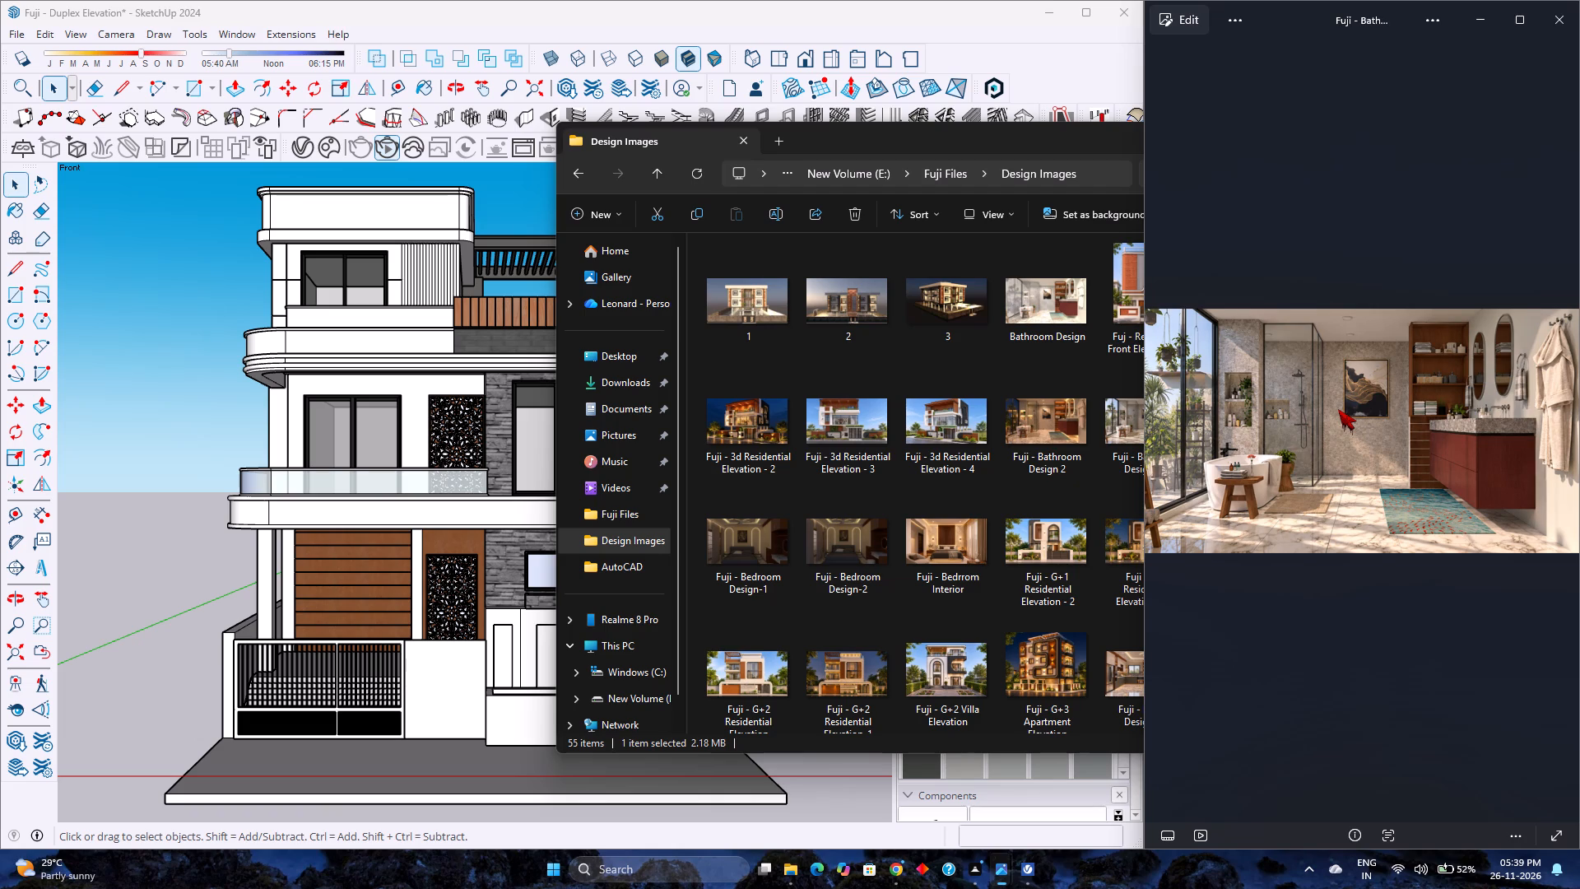
{"action": "key", "text": "Right"}
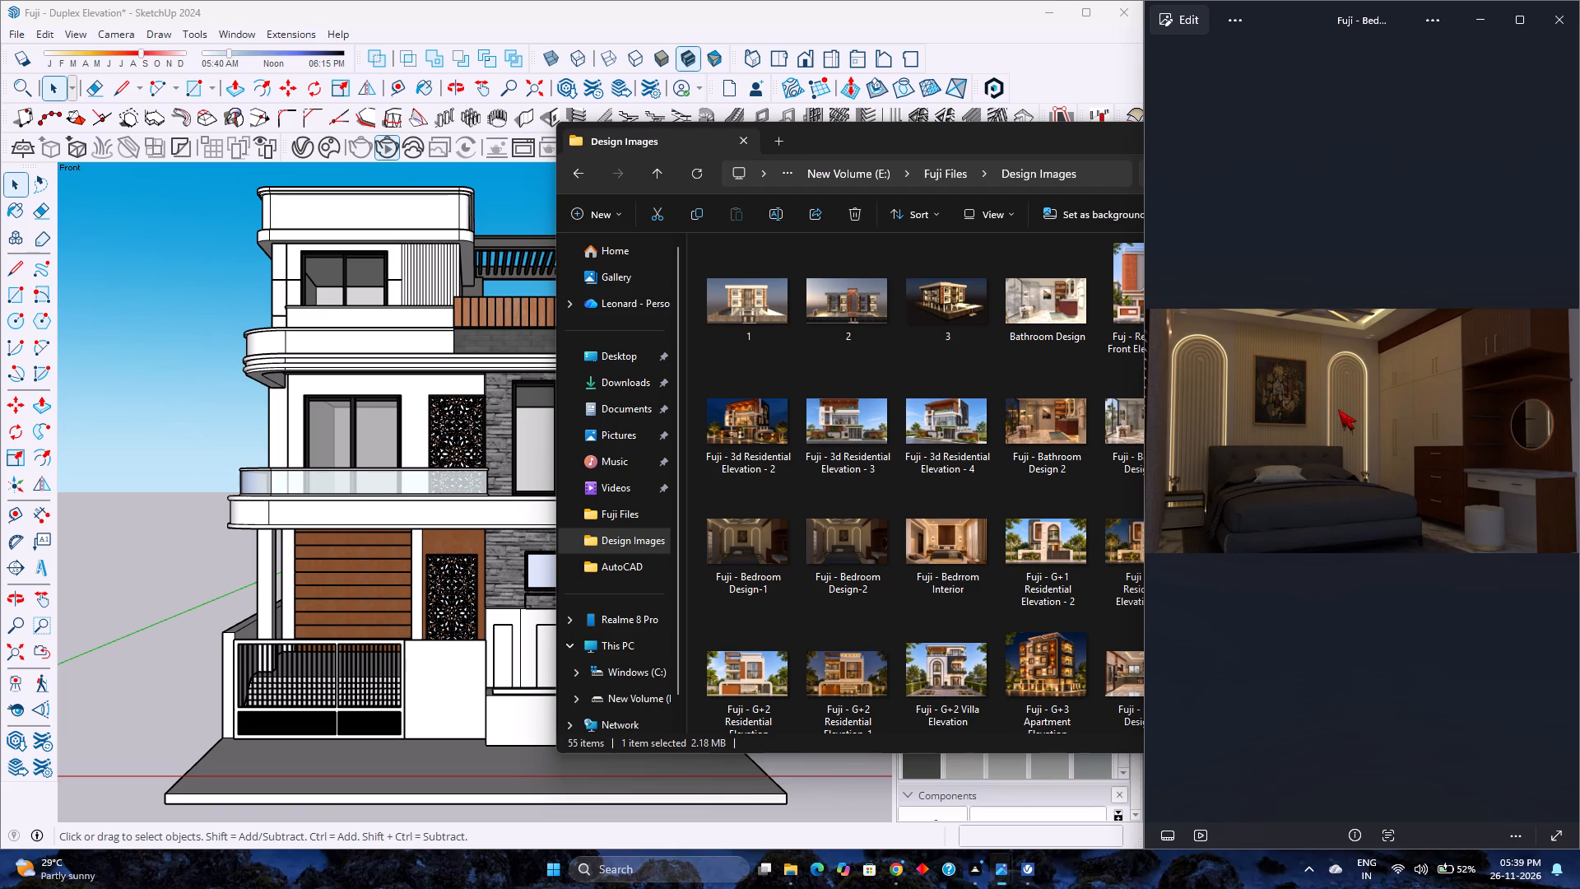
{"action": "key", "text": "Right"}
{"action": "key", "text": "Right"}
{"action": "key", "text": "Right"}
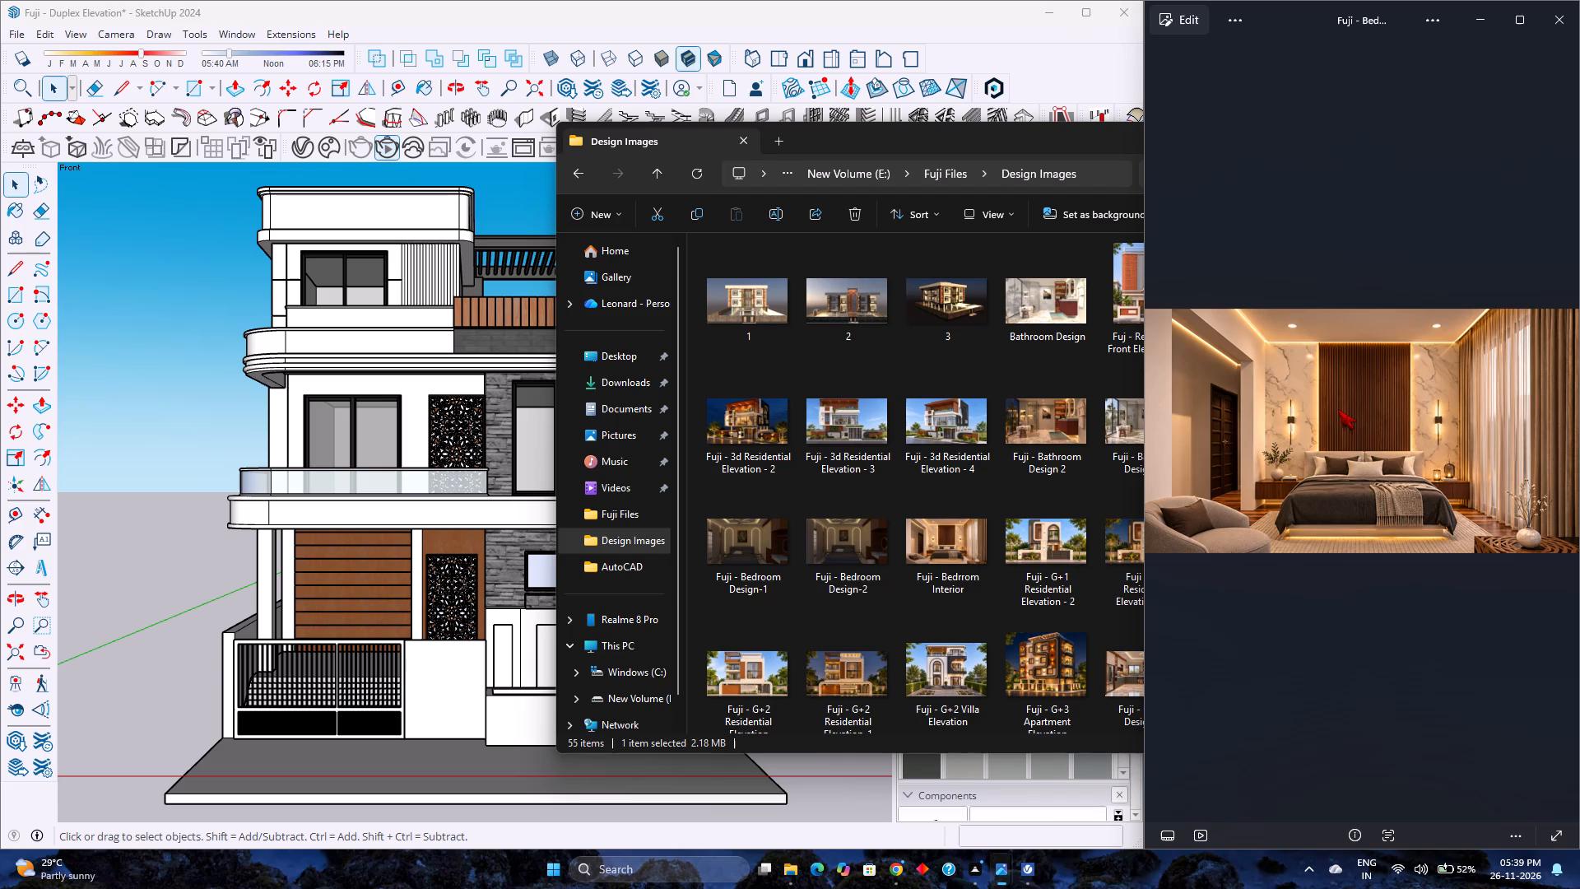
{"action": "key", "text": "Right"}
{"action": "key", "text": "Right"}
{"action": "key", "text": "Right"}
{"action": "key", "text": "Right"}
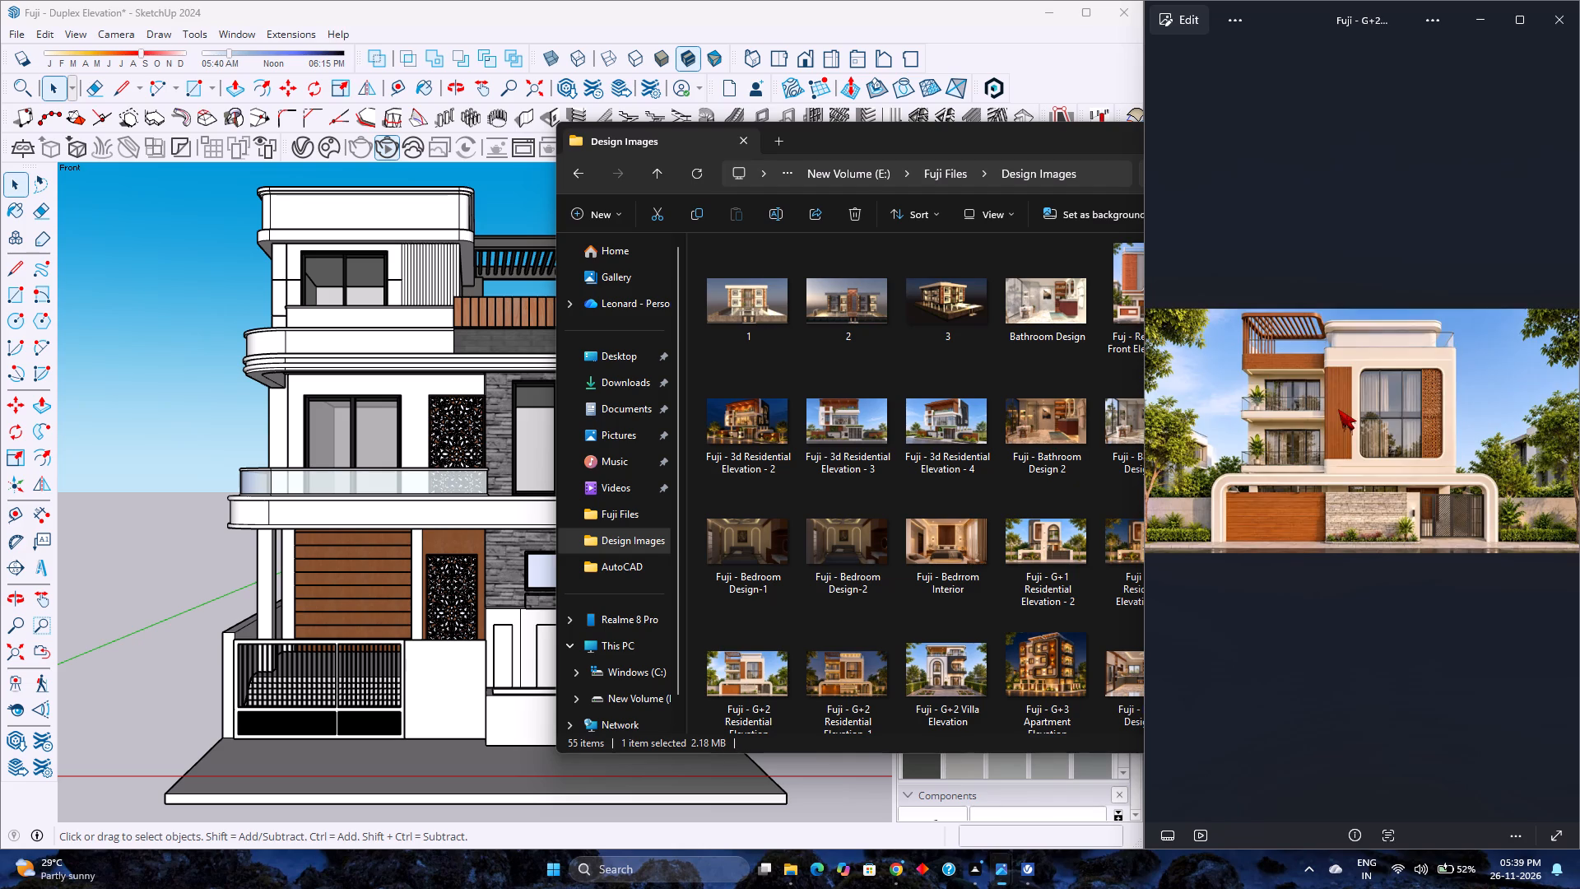
{"action": "key", "text": "Right"}
{"action": "key", "text": "Right"}
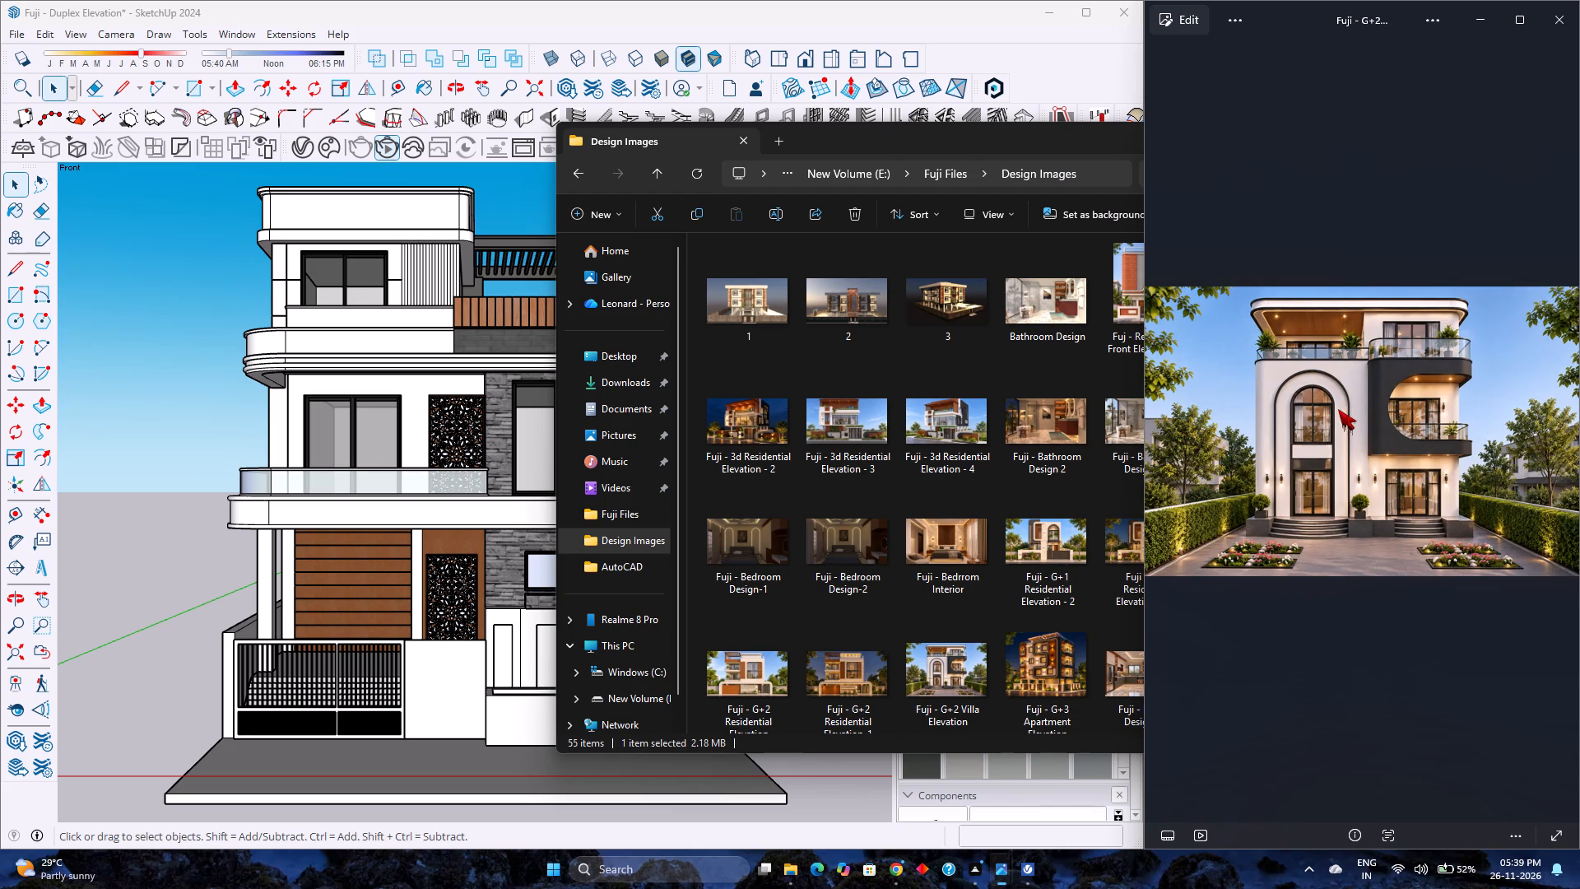
{"action": "left_click", "coordinate": [1564, 26]}
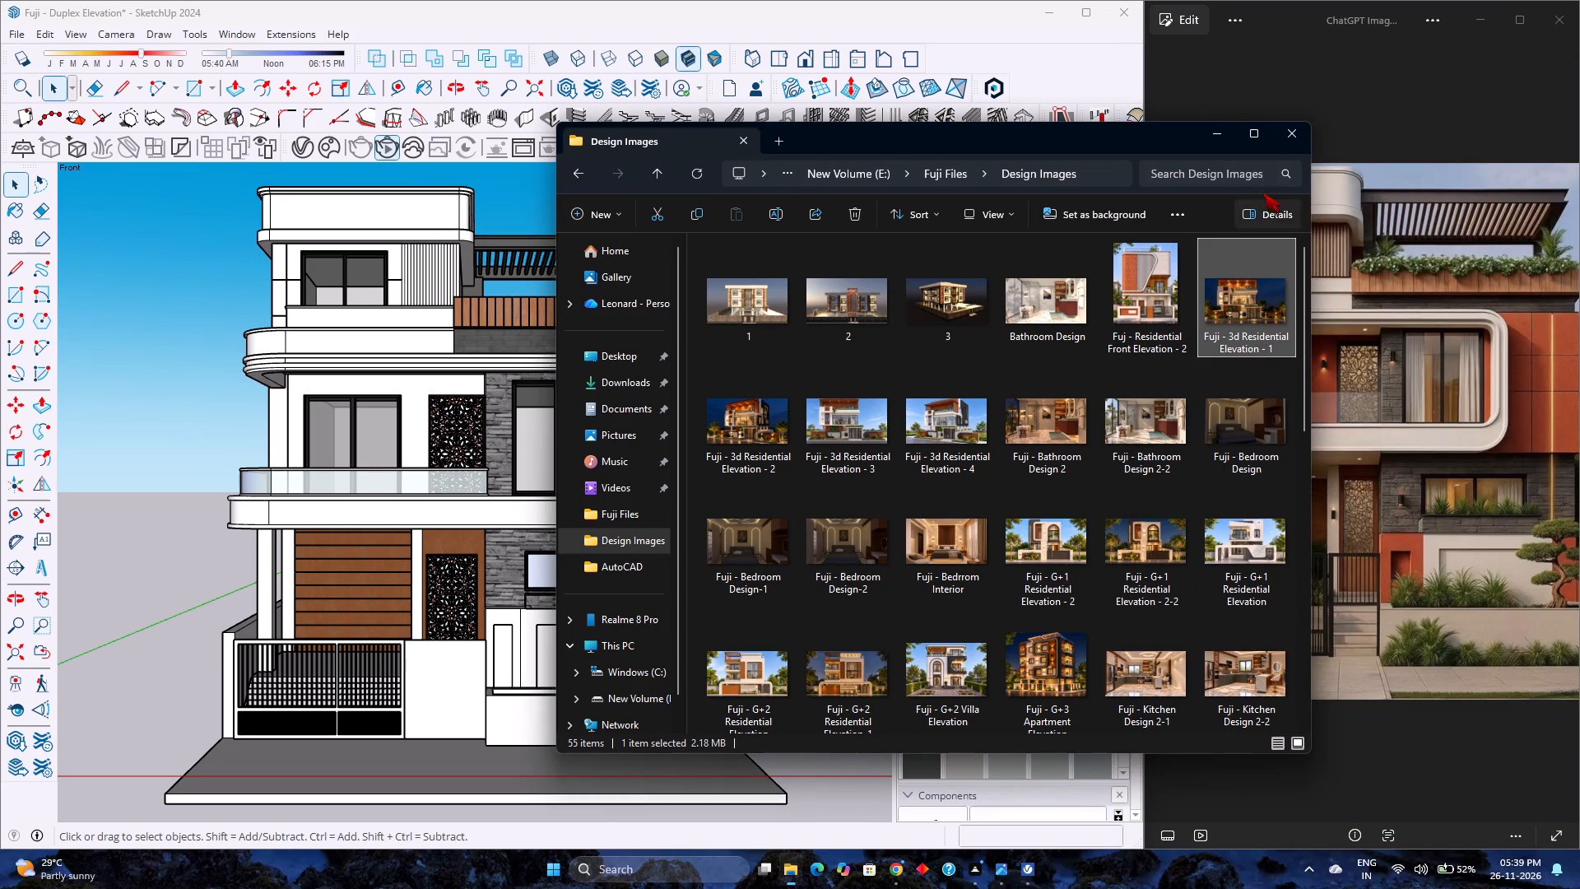
{"action": "left_click", "coordinate": [1285, 137]}
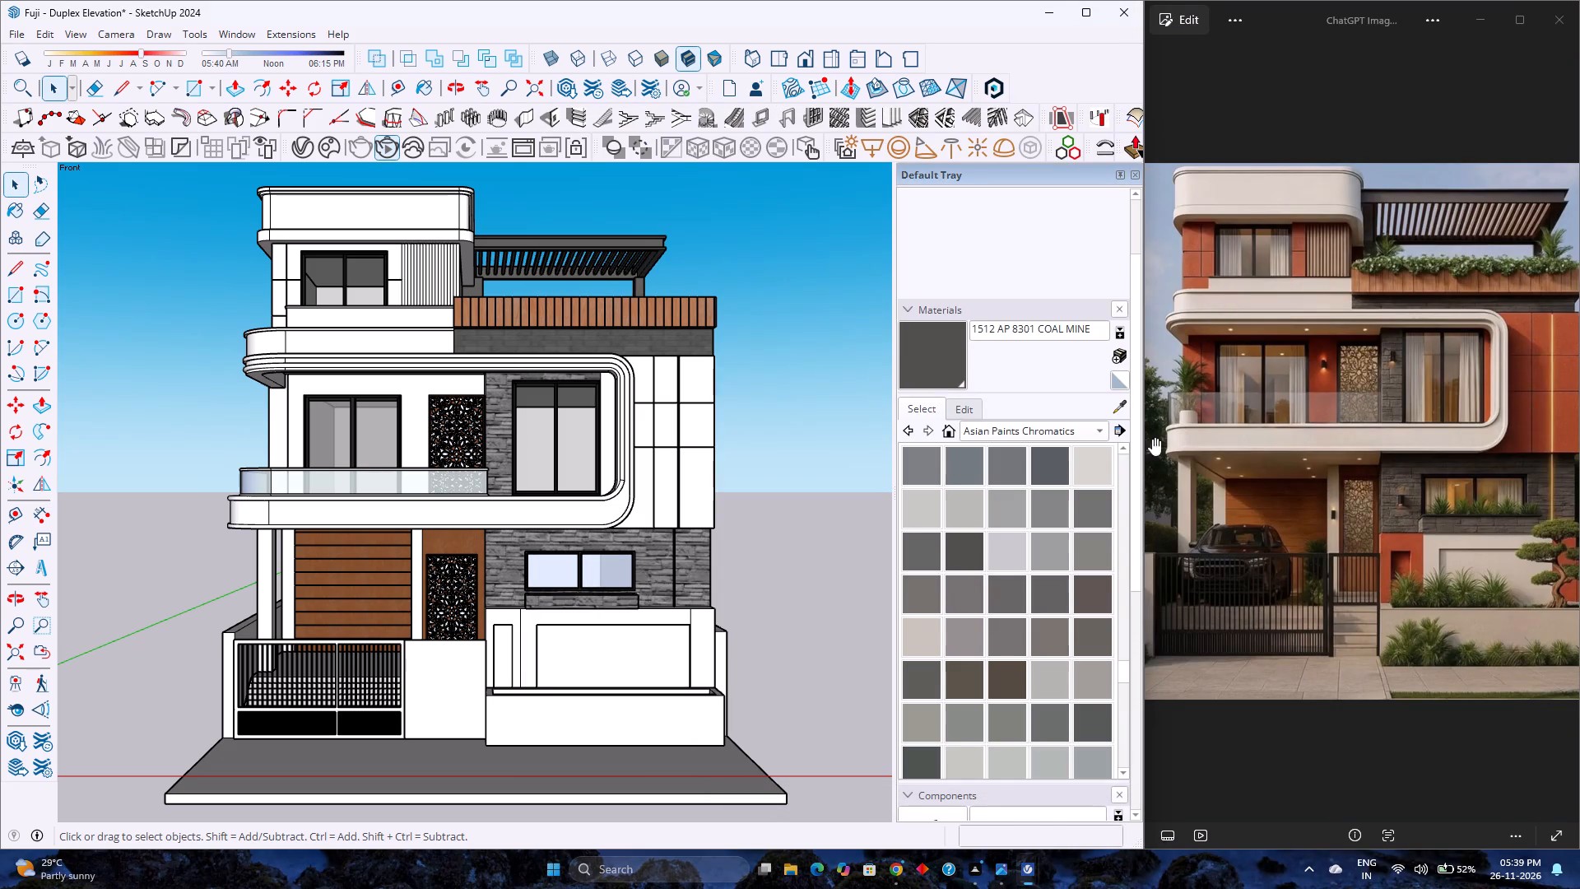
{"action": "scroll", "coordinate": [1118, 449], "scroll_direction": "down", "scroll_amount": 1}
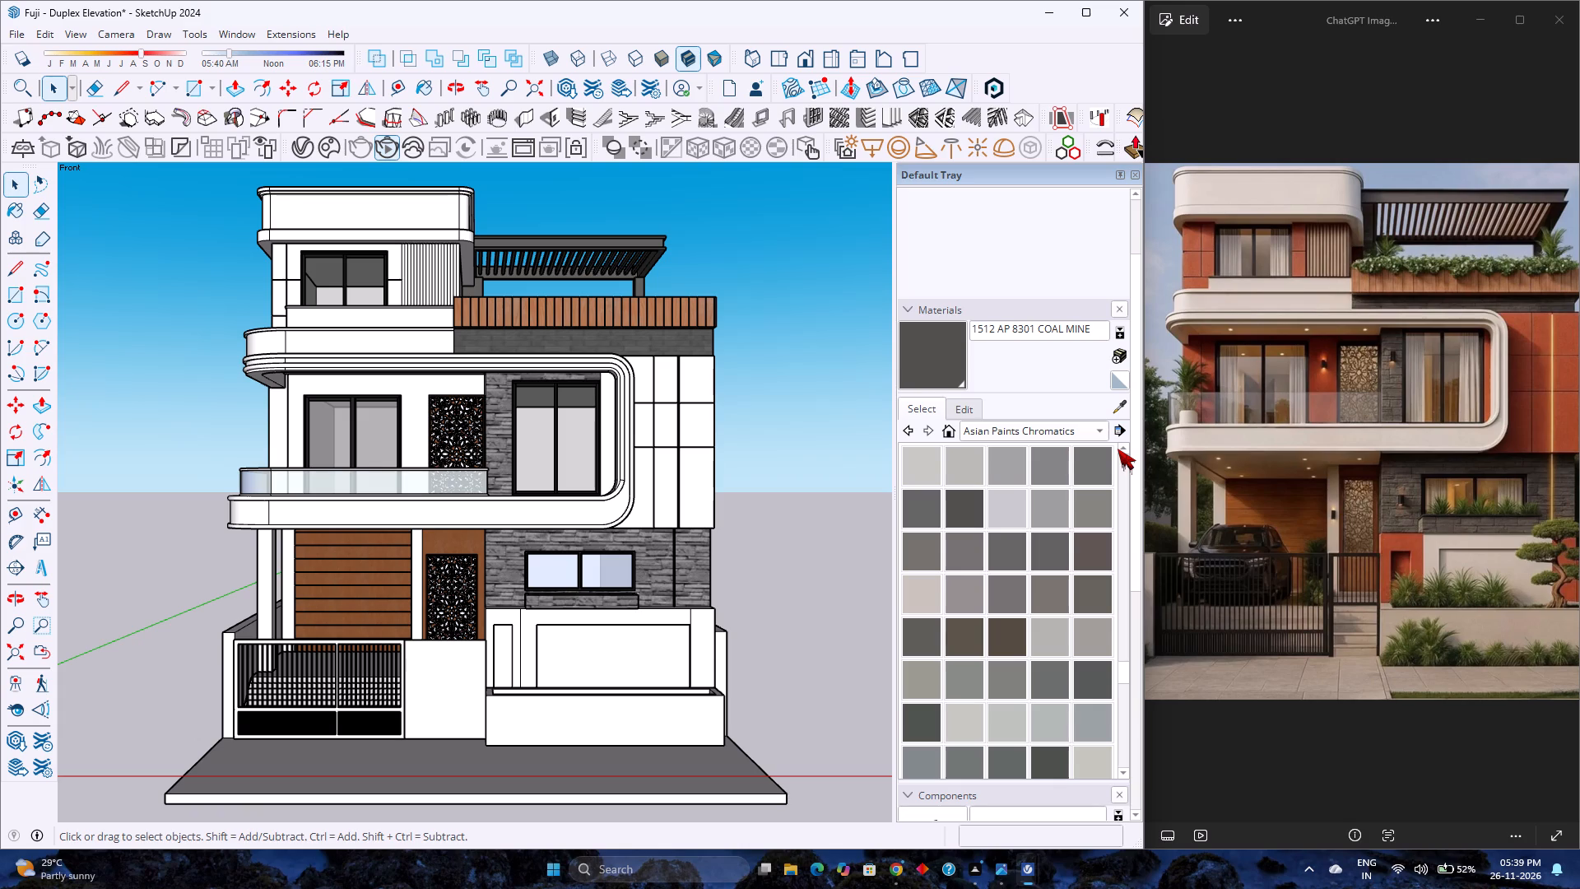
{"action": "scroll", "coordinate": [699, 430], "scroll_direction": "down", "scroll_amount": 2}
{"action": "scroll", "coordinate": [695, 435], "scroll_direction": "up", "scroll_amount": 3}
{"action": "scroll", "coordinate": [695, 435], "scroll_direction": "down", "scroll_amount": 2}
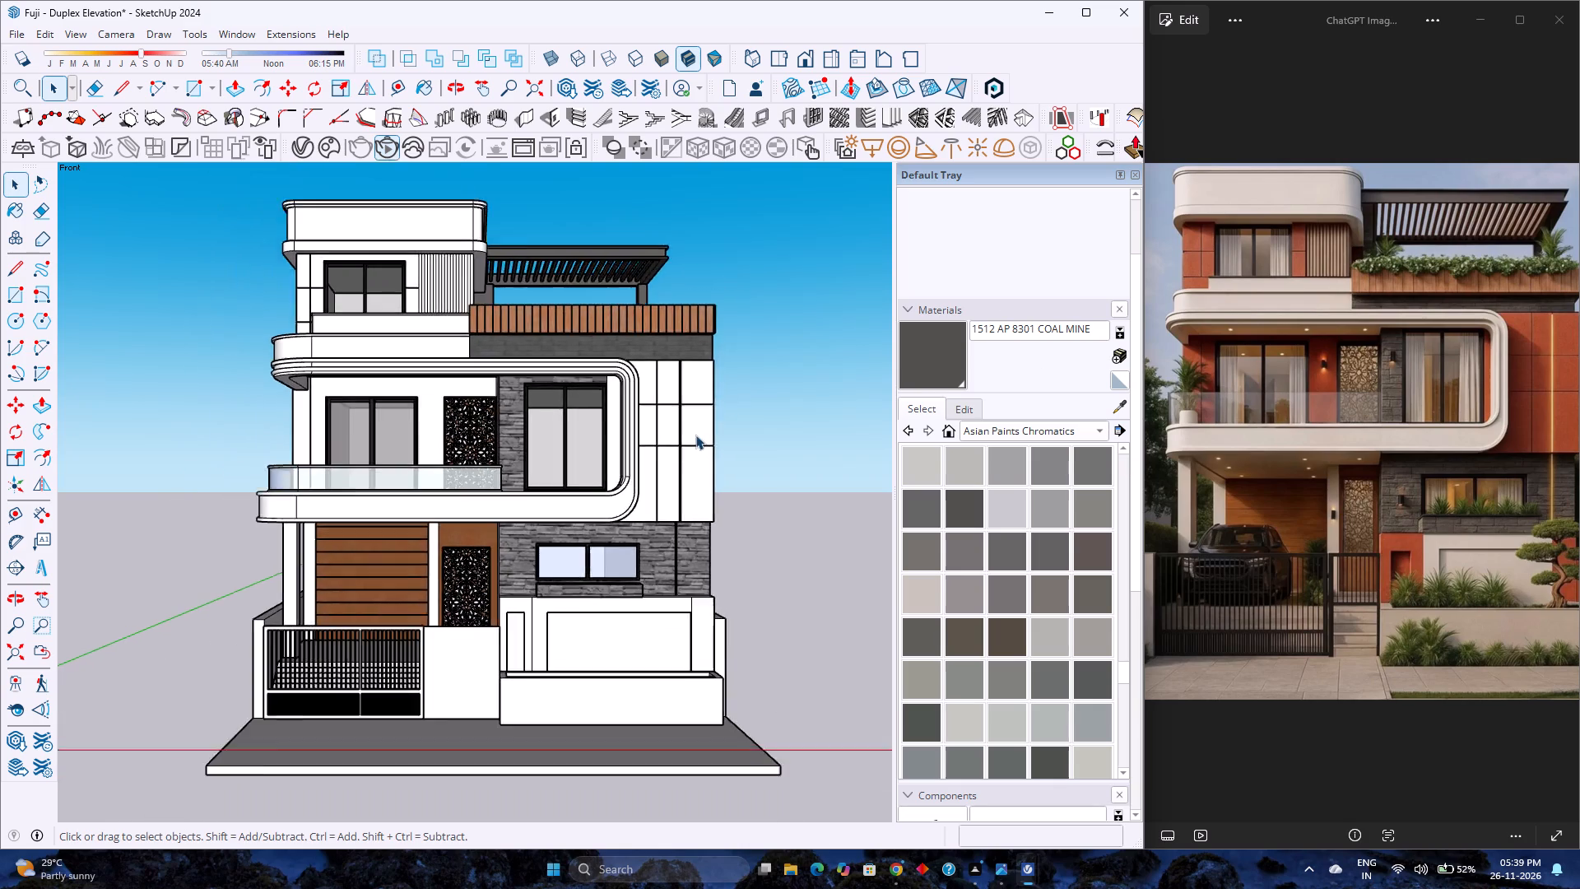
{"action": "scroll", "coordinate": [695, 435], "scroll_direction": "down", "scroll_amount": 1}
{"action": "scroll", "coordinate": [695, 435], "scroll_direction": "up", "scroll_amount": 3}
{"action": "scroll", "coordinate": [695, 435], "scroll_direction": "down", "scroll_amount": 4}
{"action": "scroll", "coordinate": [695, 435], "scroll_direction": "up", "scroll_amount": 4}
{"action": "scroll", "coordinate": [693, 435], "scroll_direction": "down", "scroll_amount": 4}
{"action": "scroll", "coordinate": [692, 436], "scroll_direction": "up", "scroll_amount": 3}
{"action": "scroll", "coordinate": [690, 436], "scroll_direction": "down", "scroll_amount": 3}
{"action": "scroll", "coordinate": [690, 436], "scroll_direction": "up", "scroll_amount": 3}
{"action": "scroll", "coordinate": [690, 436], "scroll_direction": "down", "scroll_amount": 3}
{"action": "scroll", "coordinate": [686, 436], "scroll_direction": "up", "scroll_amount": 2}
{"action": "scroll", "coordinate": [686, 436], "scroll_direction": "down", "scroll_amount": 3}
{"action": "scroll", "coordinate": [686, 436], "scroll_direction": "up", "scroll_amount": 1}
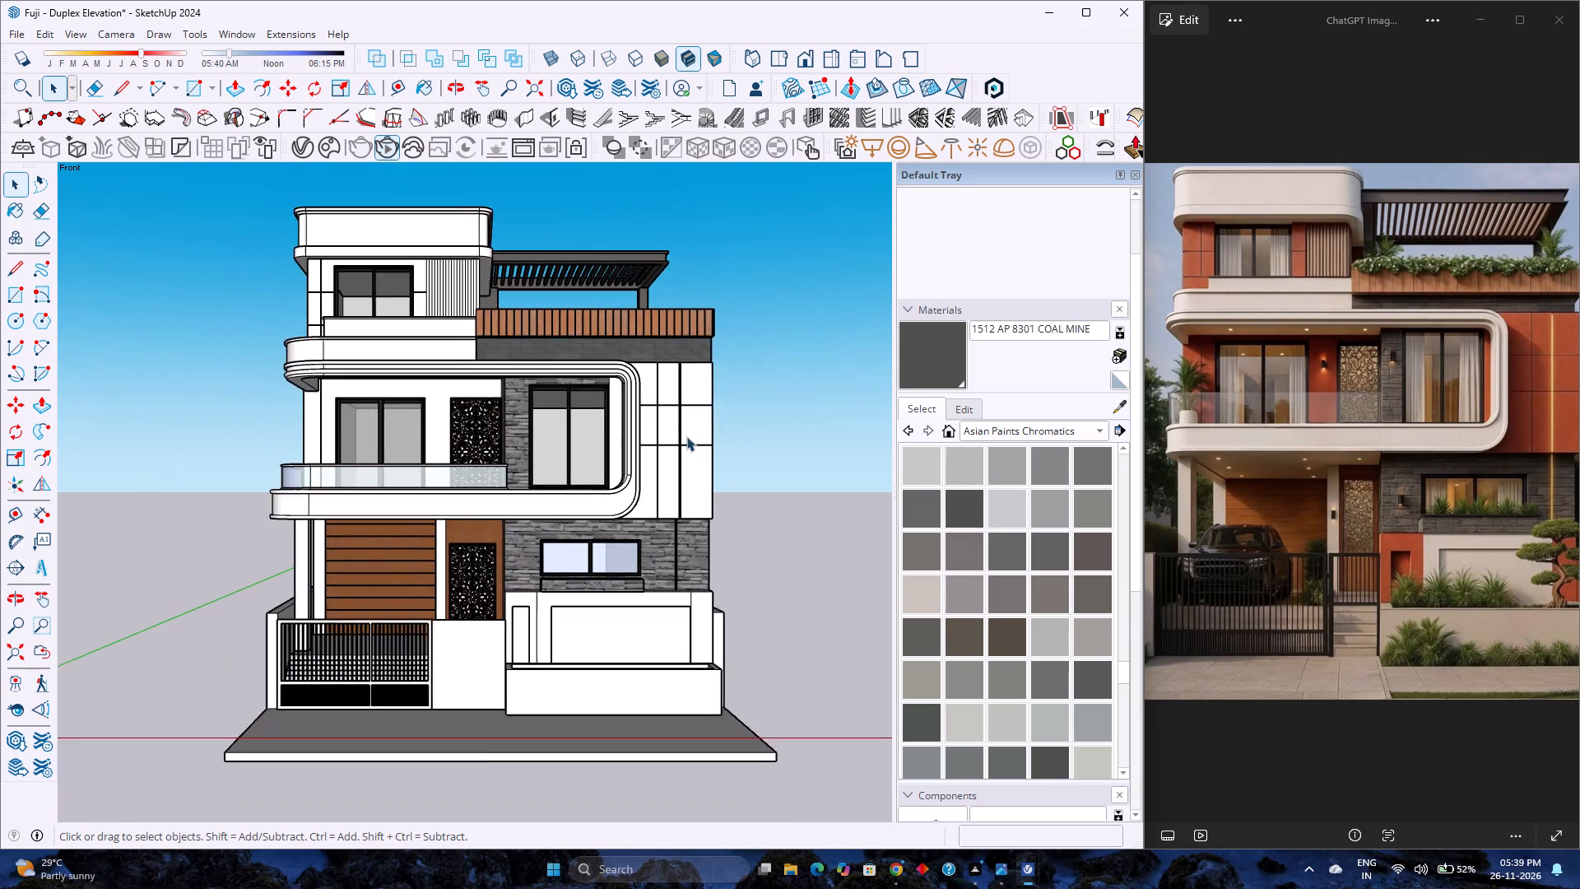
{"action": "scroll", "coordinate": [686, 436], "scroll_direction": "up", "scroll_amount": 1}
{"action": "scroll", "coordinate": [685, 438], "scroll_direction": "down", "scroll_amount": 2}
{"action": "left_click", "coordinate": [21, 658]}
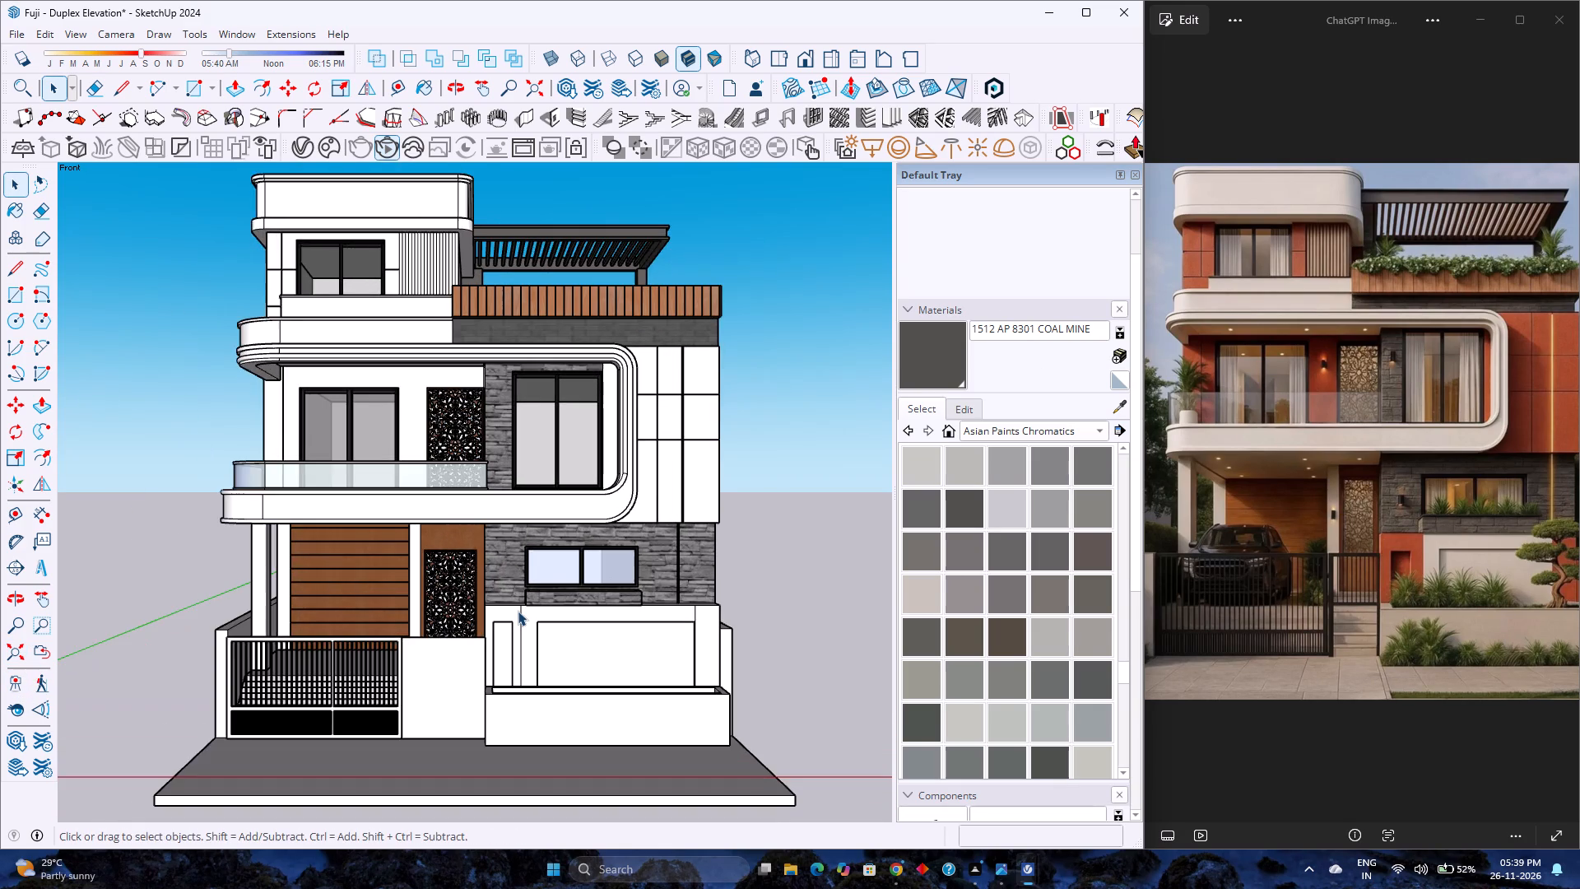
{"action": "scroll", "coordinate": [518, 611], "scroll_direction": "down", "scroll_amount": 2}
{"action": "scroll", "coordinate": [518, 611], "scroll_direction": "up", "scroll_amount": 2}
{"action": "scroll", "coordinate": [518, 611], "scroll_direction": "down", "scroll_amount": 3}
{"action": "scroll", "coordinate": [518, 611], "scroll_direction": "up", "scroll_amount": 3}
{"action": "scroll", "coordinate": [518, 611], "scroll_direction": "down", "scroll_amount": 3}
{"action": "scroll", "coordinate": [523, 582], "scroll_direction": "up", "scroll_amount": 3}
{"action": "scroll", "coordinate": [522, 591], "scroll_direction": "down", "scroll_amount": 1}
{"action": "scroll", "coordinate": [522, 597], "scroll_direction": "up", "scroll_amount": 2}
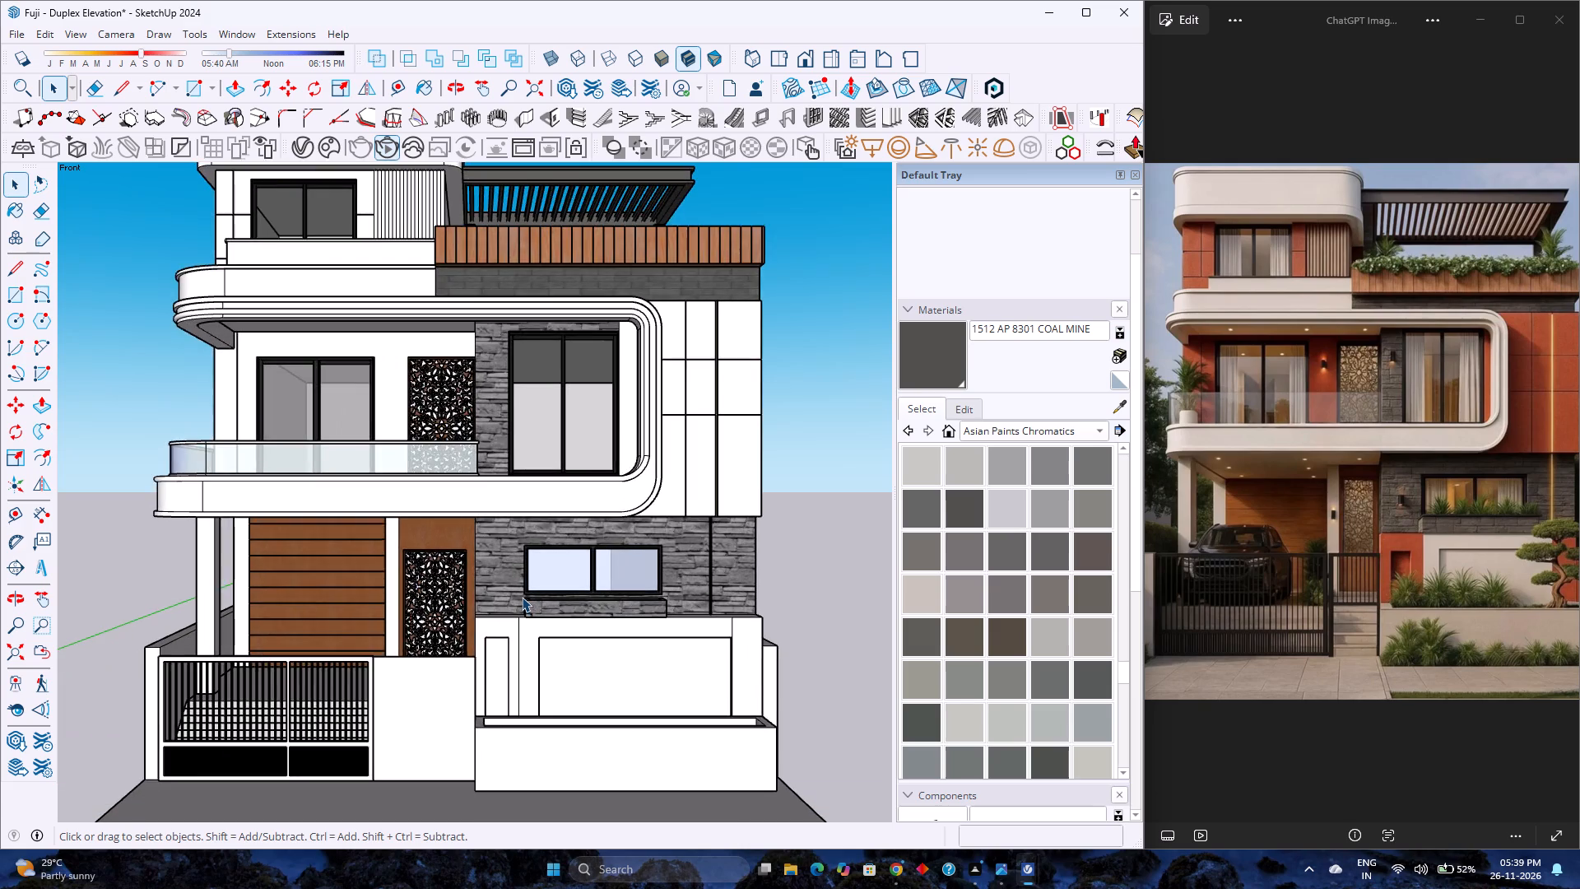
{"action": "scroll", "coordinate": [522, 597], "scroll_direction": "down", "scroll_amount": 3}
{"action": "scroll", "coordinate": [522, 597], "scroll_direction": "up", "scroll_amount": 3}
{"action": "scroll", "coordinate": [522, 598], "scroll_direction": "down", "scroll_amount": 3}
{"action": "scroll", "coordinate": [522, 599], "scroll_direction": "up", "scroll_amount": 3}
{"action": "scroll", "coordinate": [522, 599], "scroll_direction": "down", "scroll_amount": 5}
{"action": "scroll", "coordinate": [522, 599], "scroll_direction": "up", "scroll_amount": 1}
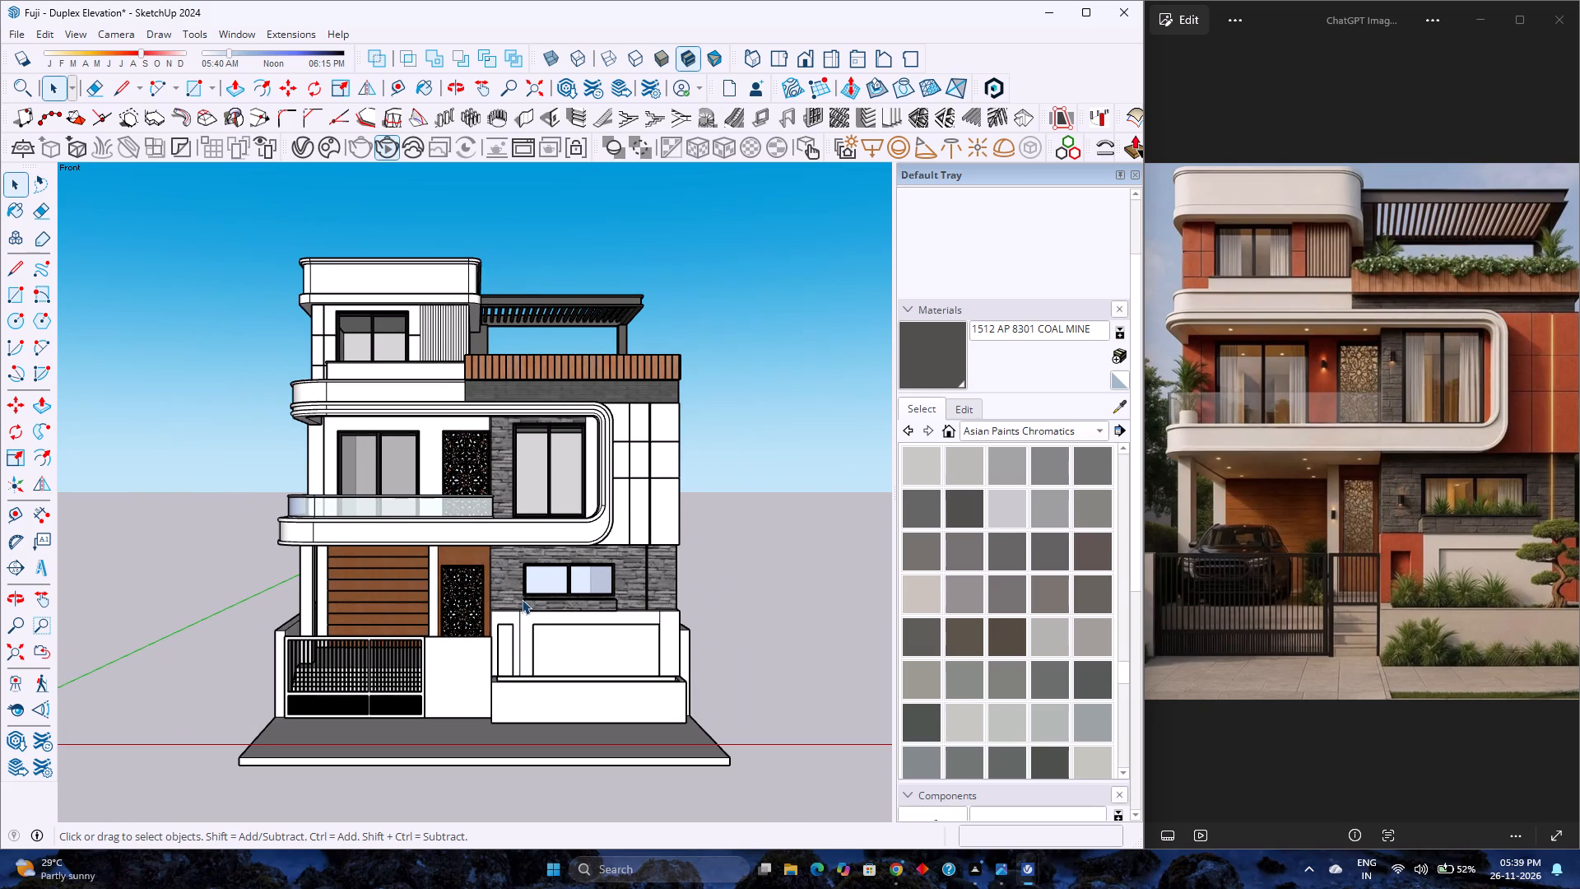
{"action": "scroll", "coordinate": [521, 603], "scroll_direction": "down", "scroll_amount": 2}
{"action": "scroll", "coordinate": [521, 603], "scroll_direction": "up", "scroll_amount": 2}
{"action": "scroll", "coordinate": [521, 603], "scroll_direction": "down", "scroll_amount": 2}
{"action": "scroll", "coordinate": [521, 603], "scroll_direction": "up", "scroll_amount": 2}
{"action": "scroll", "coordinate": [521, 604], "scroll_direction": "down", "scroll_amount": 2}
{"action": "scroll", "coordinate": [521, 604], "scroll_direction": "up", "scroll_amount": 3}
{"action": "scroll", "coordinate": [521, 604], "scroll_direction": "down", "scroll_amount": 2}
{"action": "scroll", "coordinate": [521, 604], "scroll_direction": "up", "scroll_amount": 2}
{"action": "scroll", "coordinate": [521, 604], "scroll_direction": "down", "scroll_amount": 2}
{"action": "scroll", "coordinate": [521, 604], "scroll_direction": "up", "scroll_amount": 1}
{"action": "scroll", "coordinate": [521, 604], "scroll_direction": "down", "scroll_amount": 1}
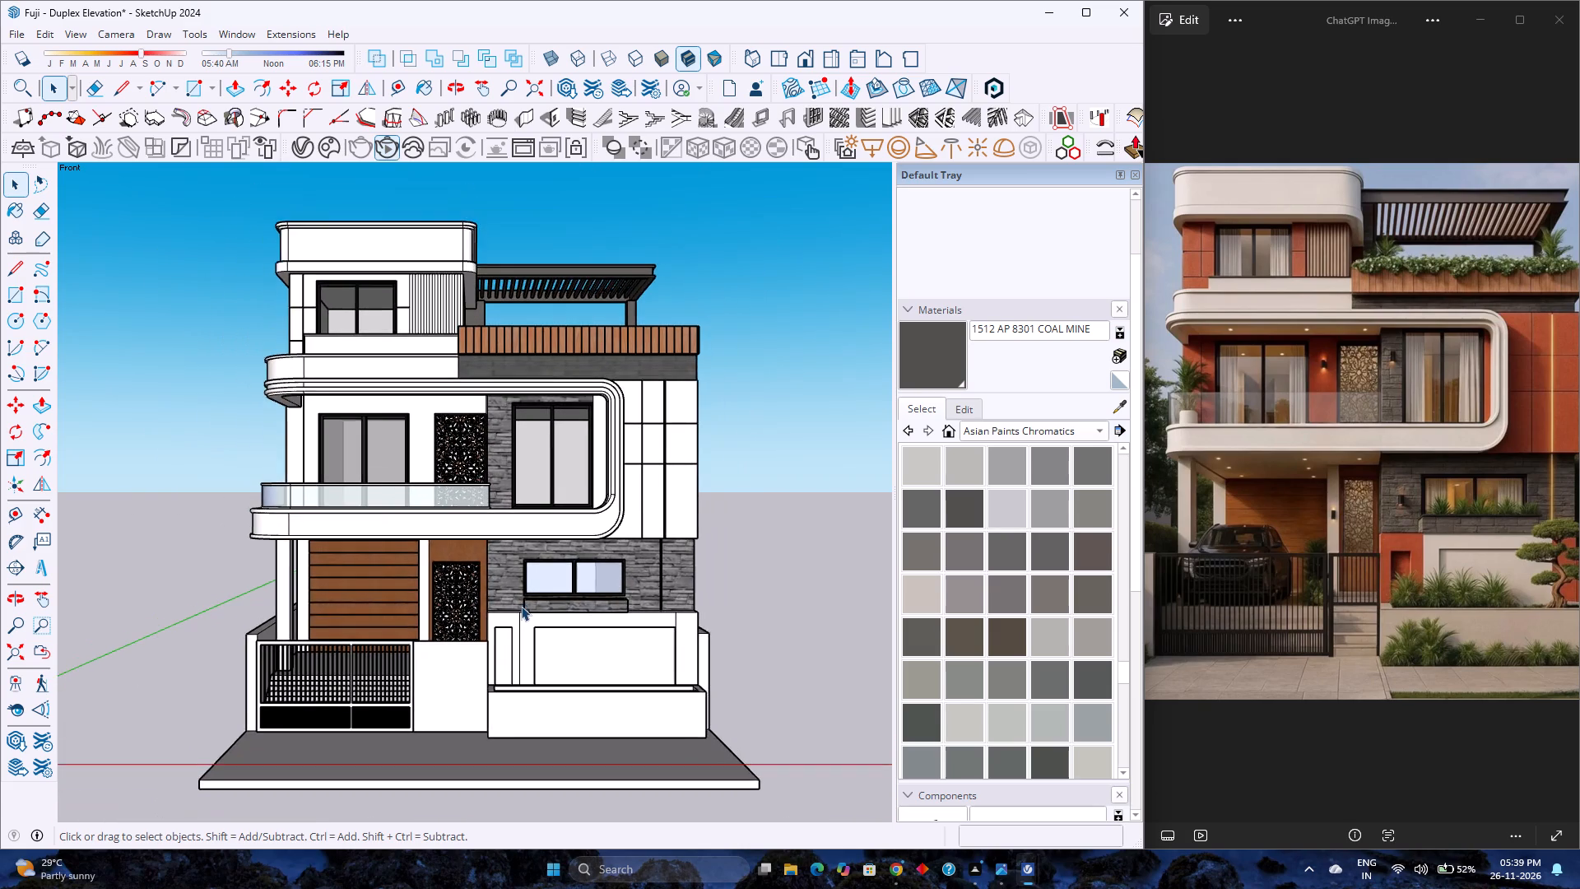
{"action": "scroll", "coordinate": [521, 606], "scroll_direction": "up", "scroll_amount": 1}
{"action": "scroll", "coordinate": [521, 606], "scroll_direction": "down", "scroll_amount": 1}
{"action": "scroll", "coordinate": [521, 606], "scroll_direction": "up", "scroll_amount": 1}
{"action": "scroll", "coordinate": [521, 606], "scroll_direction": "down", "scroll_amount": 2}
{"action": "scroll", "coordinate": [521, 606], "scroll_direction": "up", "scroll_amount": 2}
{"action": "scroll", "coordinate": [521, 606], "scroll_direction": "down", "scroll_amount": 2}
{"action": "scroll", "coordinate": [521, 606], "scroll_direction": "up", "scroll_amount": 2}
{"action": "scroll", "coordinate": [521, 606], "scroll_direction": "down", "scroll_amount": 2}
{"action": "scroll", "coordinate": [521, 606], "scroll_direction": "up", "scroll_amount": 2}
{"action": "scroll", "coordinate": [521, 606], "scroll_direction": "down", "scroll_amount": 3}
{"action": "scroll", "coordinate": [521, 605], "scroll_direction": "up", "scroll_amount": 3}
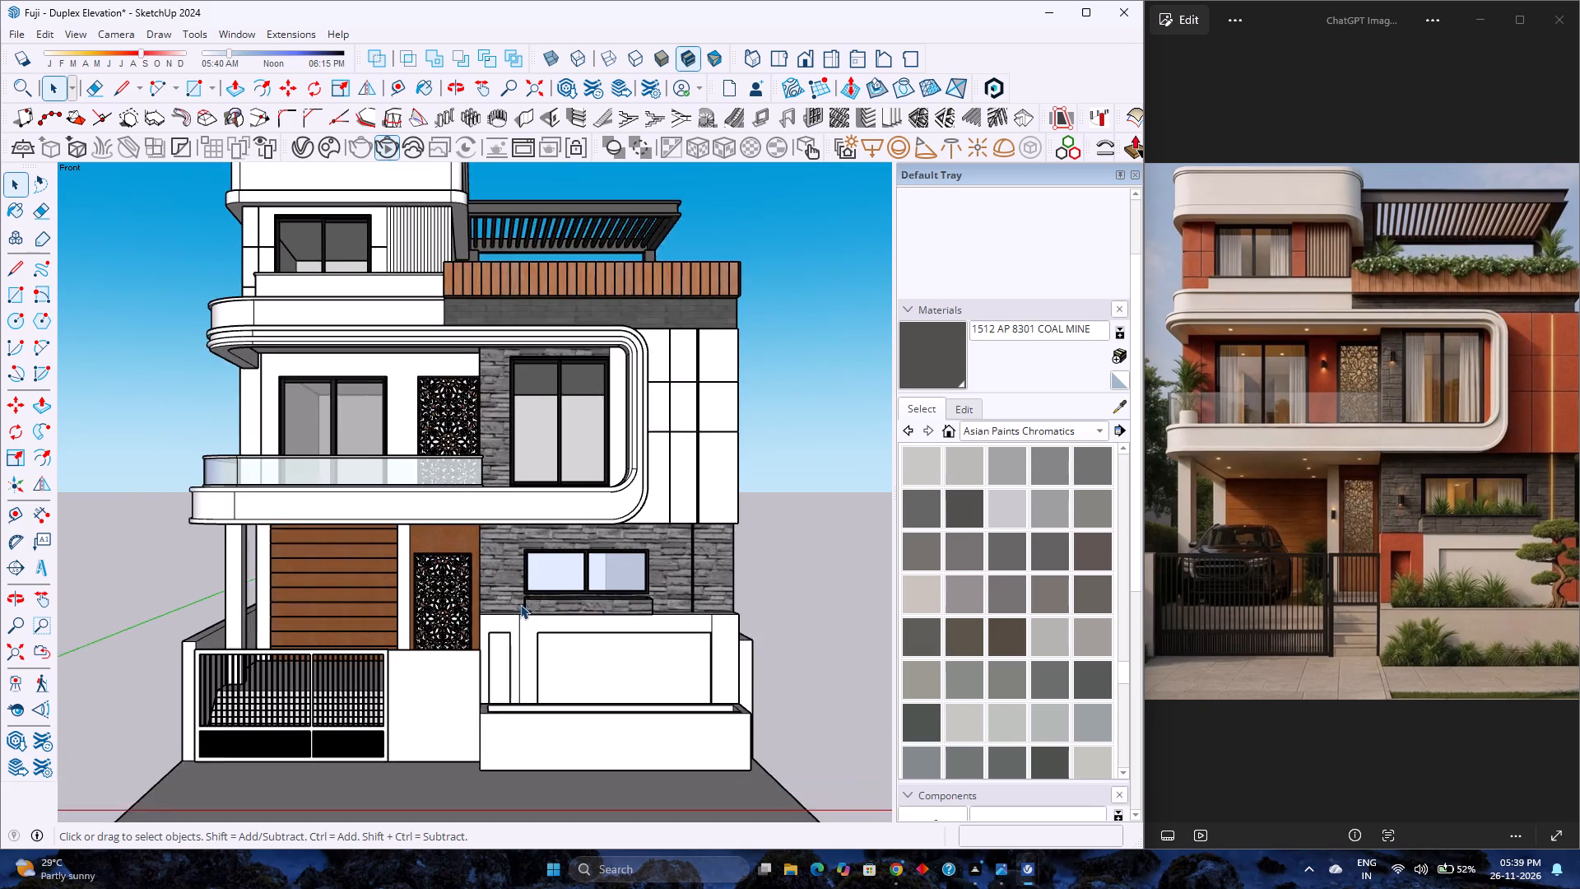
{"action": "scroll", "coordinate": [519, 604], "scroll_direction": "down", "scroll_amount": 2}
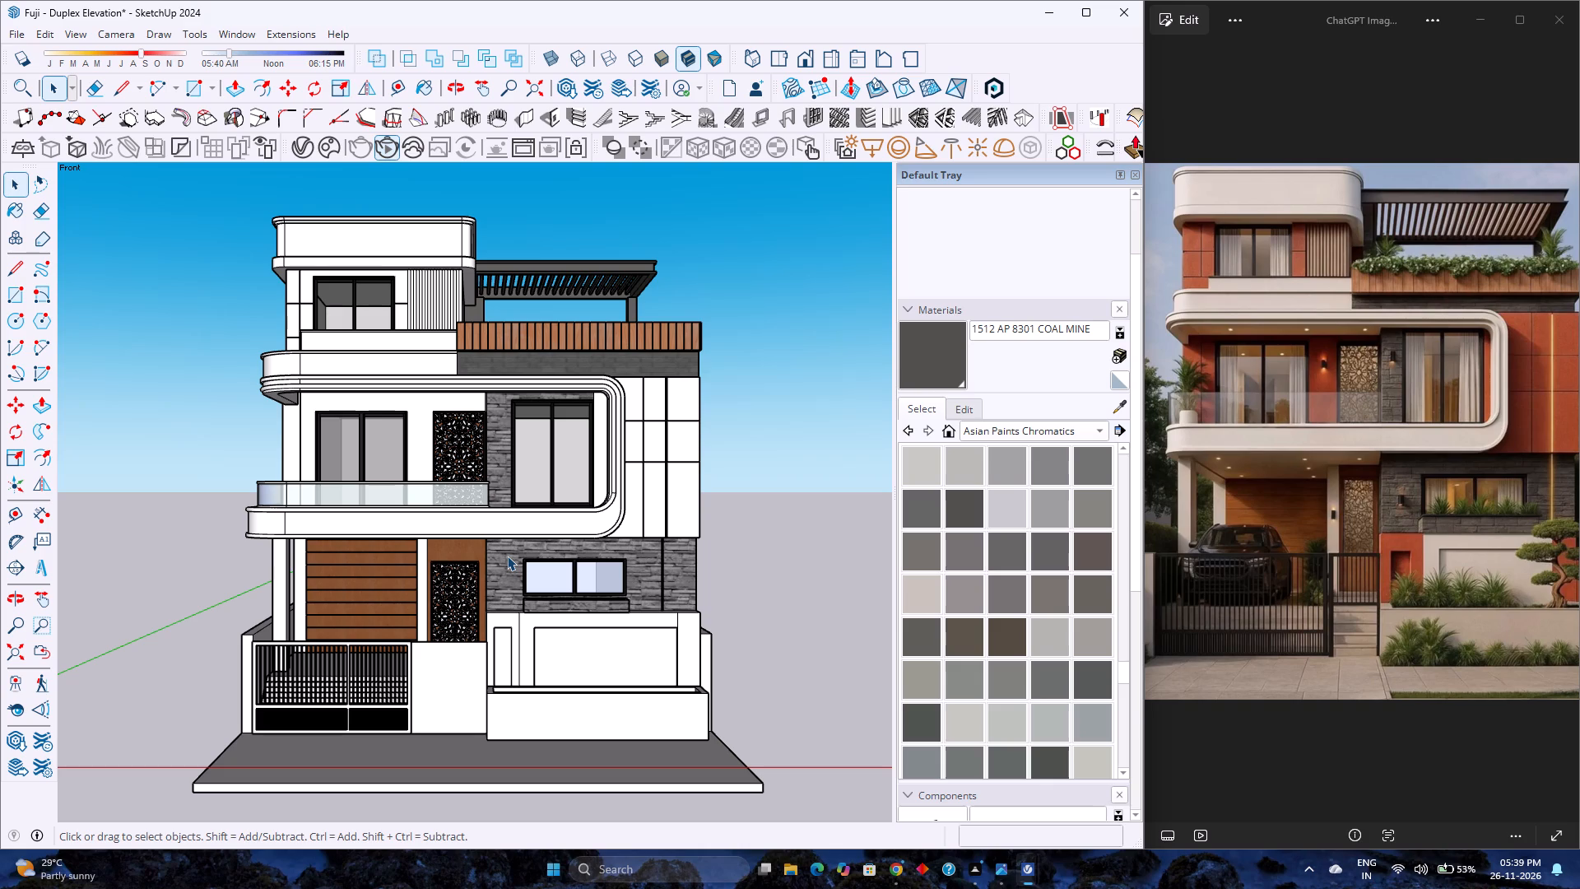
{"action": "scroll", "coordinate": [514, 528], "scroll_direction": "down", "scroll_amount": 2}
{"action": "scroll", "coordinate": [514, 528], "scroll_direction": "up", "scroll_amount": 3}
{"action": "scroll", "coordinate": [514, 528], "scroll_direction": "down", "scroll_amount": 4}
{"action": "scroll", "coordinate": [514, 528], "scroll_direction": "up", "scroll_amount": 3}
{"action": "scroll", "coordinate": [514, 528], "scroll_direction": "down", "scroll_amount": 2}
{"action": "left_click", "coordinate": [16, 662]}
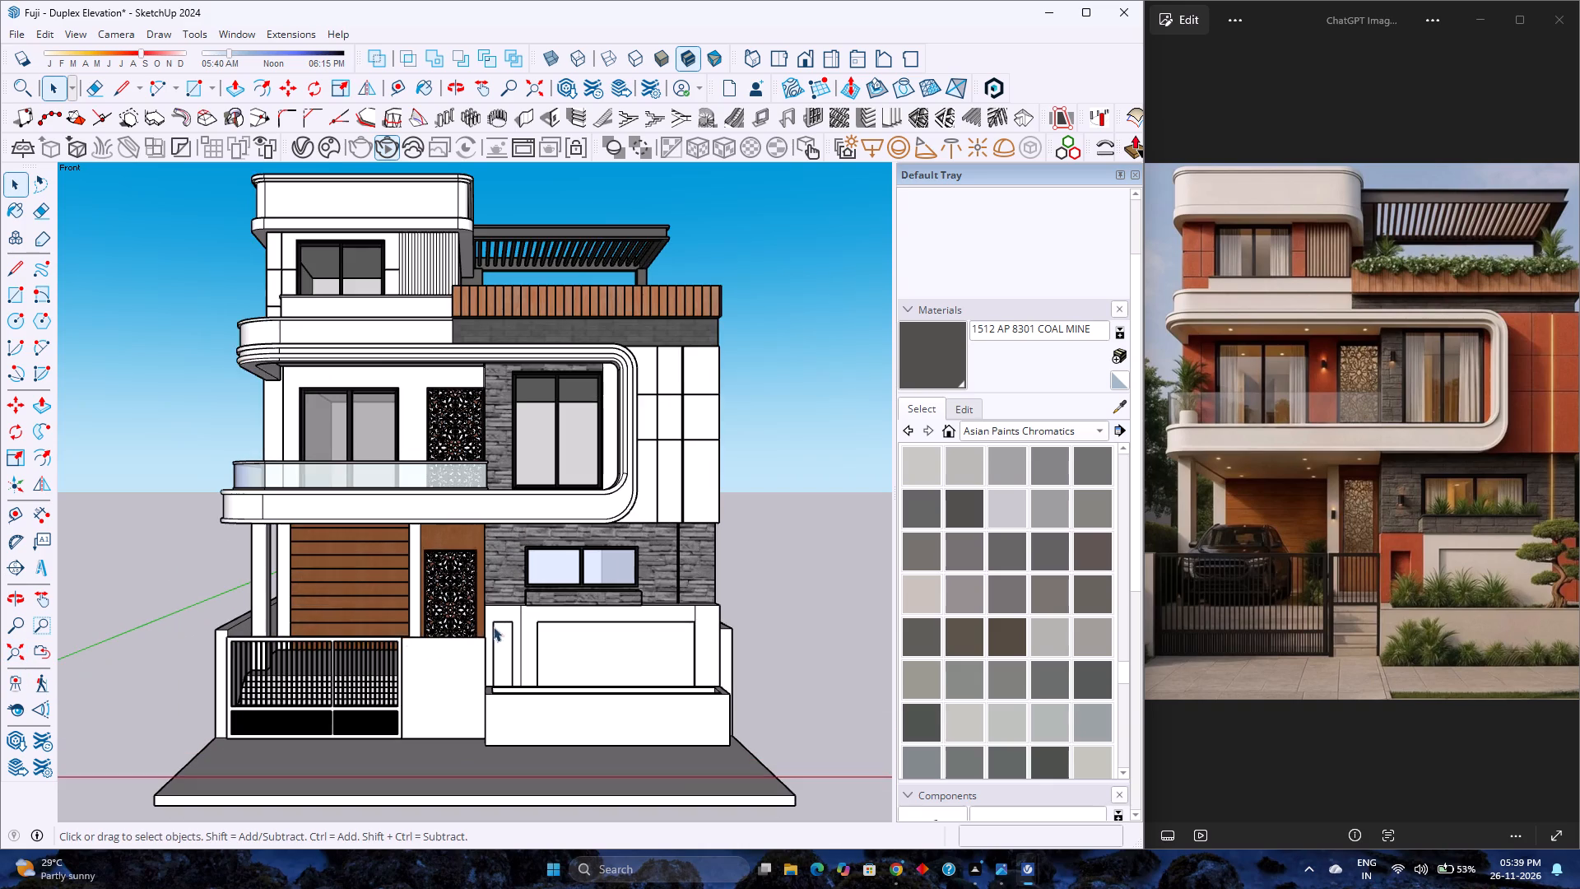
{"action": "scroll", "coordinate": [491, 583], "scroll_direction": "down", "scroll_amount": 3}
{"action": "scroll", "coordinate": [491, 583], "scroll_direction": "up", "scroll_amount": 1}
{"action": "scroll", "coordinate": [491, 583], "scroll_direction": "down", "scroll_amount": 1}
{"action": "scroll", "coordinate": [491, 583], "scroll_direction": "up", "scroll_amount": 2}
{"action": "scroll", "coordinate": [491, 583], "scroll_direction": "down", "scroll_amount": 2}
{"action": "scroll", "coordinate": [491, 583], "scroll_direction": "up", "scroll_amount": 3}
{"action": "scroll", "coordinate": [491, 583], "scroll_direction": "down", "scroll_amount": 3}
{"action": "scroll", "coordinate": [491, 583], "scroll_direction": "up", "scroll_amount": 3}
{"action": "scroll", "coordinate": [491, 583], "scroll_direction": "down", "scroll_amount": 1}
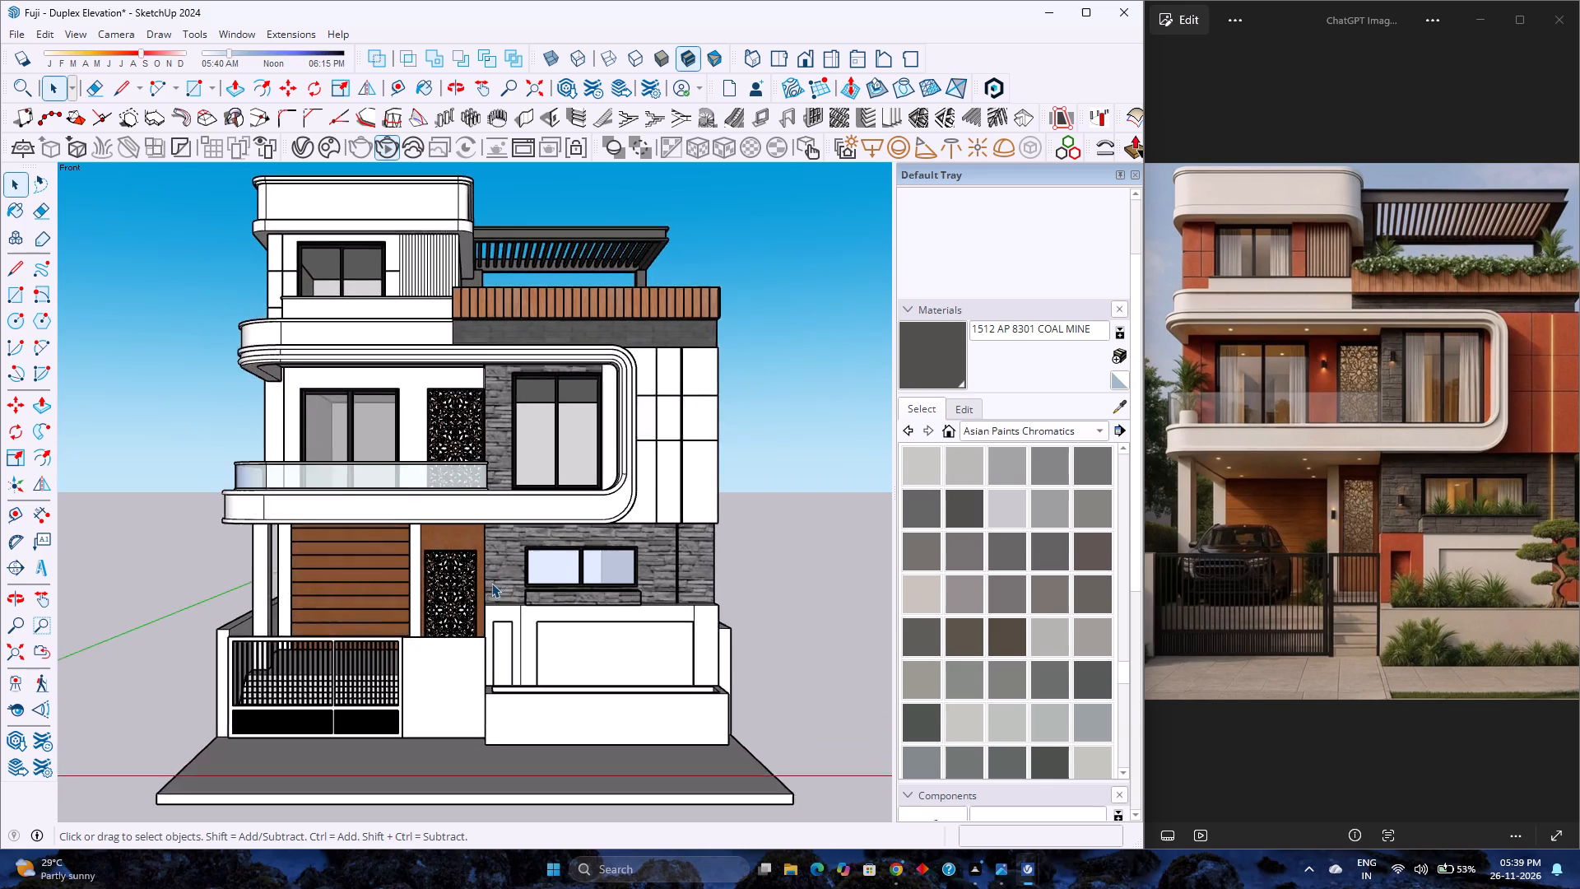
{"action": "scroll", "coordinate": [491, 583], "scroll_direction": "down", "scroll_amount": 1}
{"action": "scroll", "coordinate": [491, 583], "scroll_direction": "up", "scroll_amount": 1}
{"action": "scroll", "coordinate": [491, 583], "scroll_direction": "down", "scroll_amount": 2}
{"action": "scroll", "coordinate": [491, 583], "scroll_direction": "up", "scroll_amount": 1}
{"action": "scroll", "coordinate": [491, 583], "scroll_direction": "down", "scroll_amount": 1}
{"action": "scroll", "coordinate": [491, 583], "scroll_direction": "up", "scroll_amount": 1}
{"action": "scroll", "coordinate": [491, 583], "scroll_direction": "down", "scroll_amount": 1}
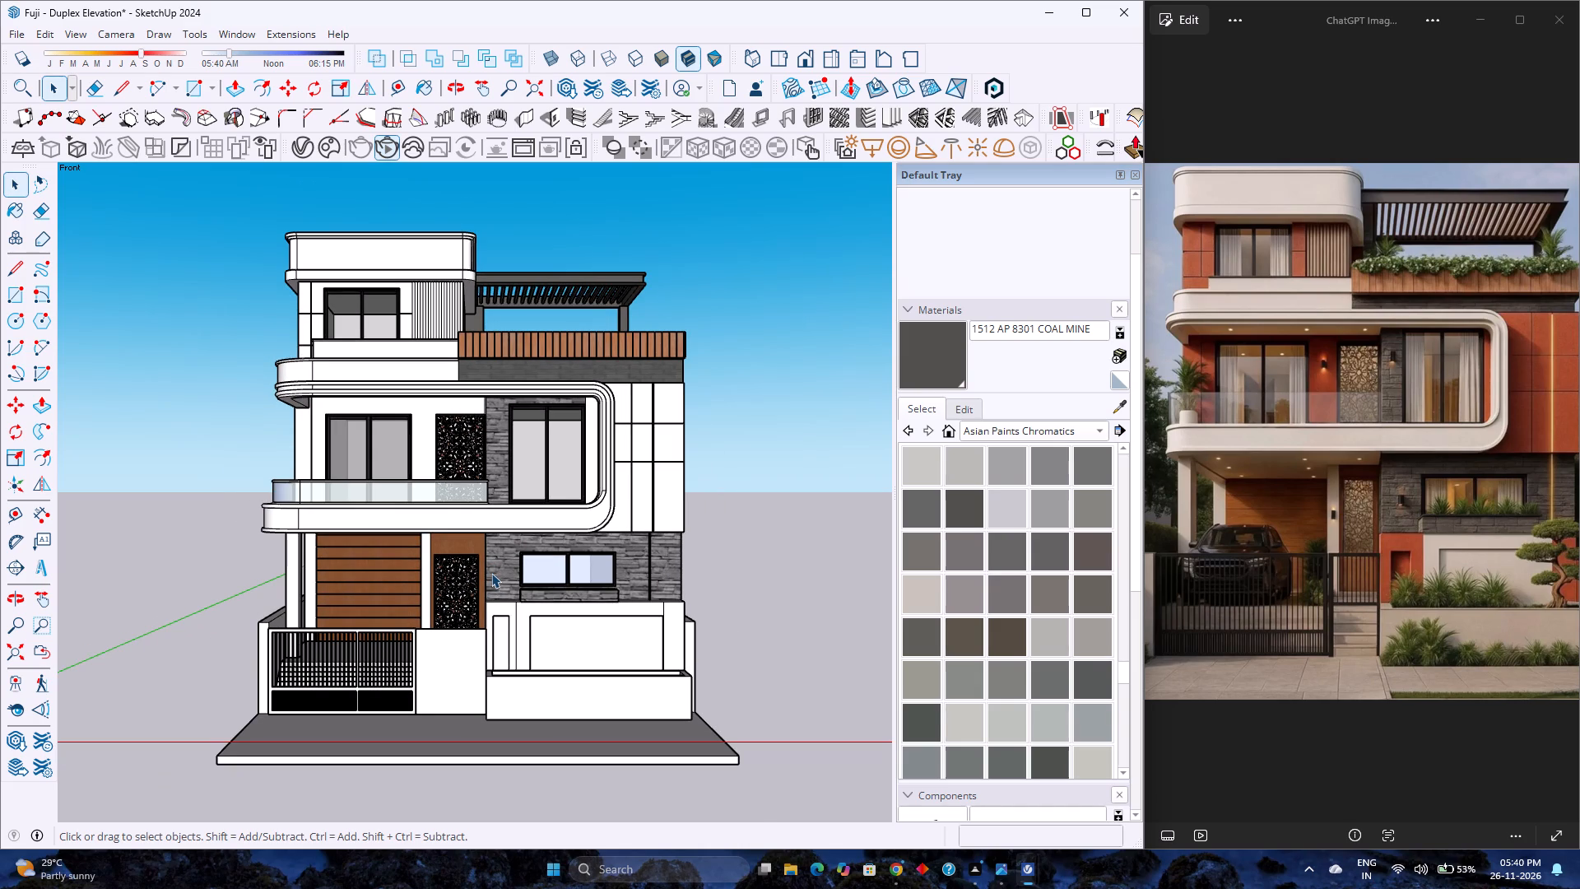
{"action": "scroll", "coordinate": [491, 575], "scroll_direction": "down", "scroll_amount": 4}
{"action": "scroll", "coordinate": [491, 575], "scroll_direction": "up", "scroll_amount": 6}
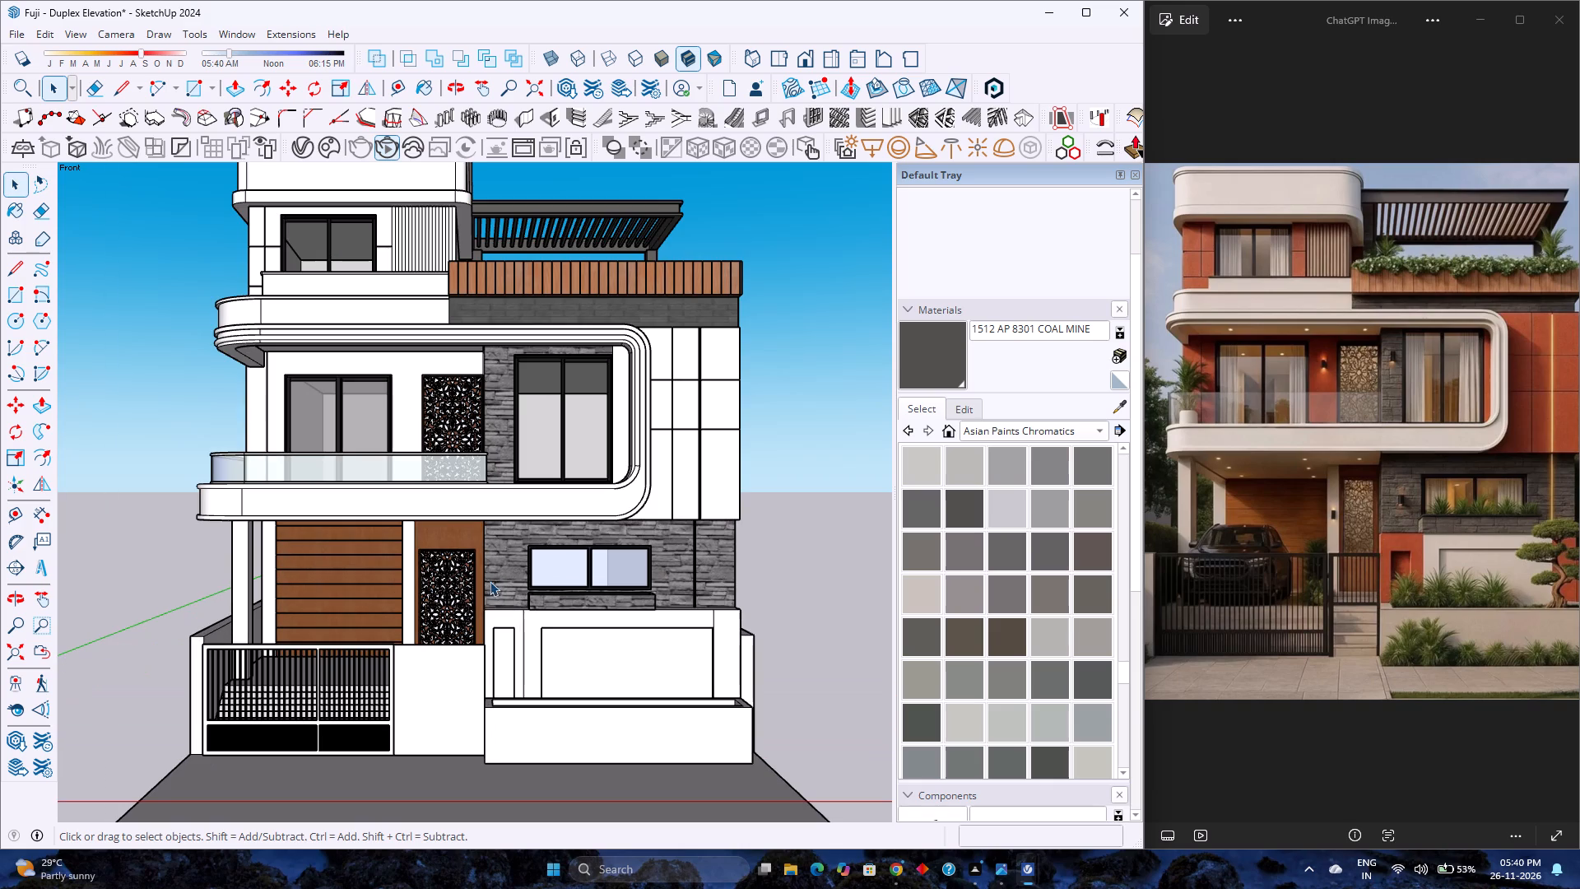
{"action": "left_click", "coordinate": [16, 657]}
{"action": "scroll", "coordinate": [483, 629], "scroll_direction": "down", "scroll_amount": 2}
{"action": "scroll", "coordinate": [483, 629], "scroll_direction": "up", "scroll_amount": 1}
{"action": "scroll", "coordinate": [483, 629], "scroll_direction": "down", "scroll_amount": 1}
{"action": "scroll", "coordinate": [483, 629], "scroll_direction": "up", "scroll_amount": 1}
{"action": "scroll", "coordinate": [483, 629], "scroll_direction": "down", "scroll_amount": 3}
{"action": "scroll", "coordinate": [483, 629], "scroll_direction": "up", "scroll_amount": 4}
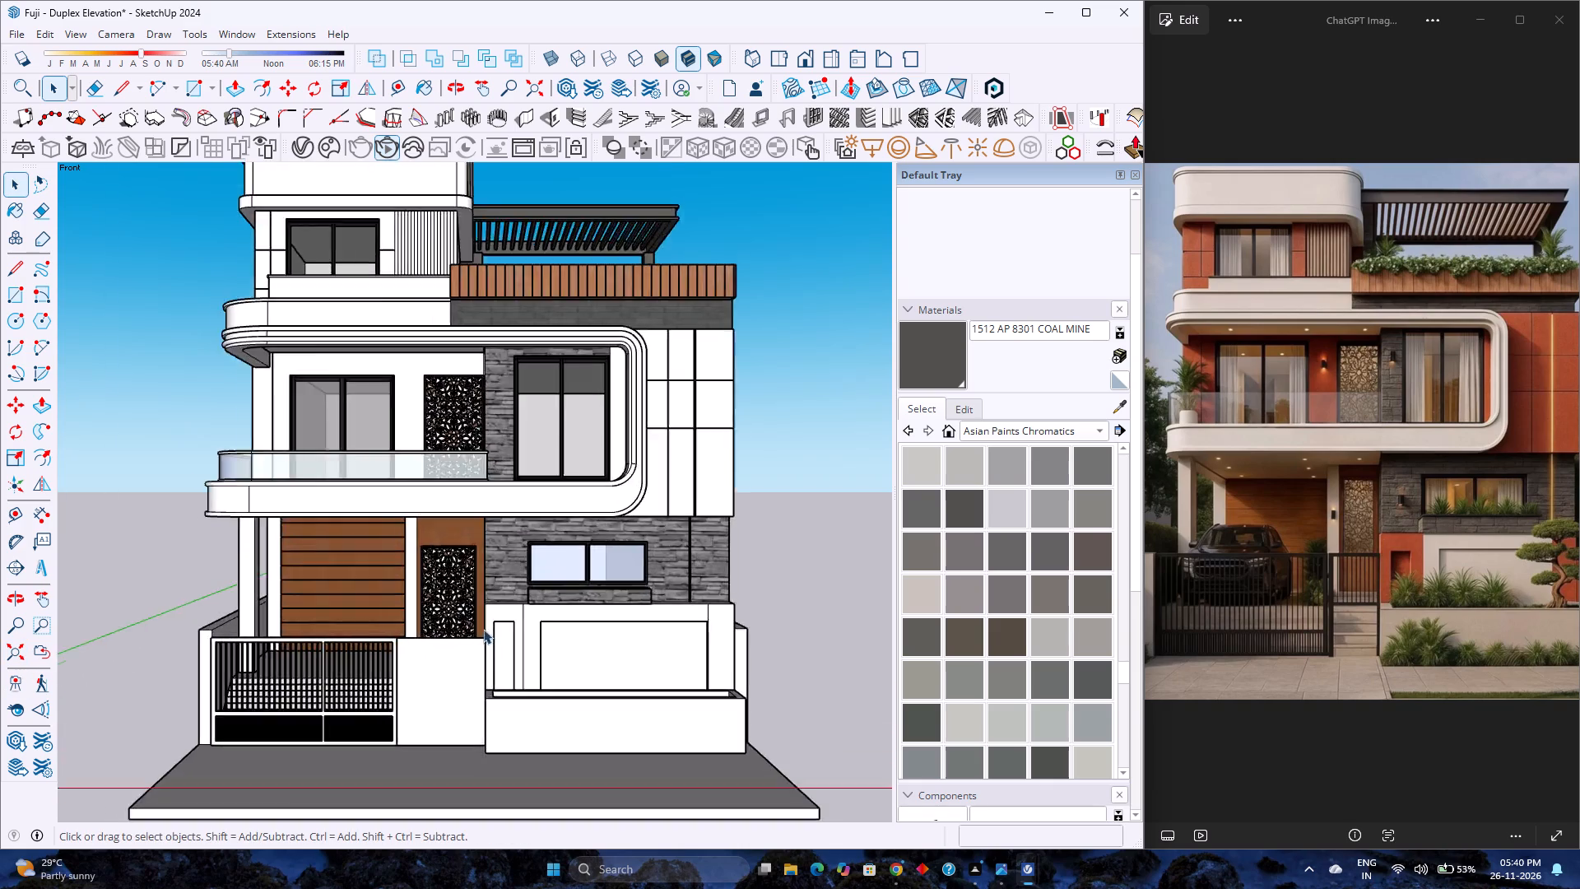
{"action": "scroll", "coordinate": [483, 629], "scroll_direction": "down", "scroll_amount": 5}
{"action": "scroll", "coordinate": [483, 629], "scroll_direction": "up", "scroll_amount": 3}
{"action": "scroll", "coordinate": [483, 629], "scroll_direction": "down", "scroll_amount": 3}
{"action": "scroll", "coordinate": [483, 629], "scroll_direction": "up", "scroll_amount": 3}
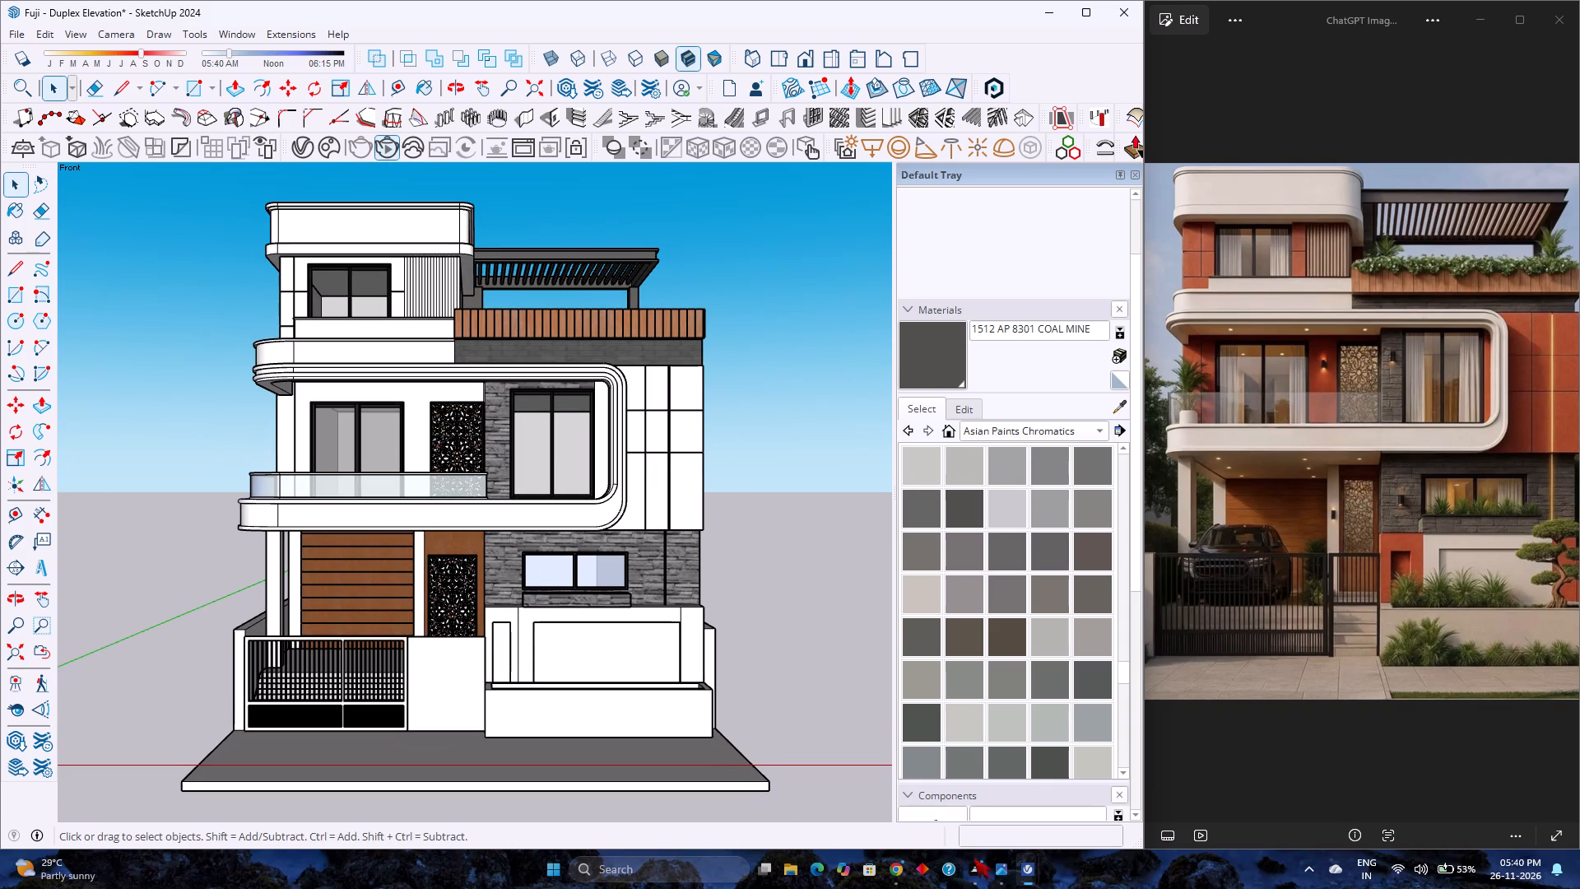
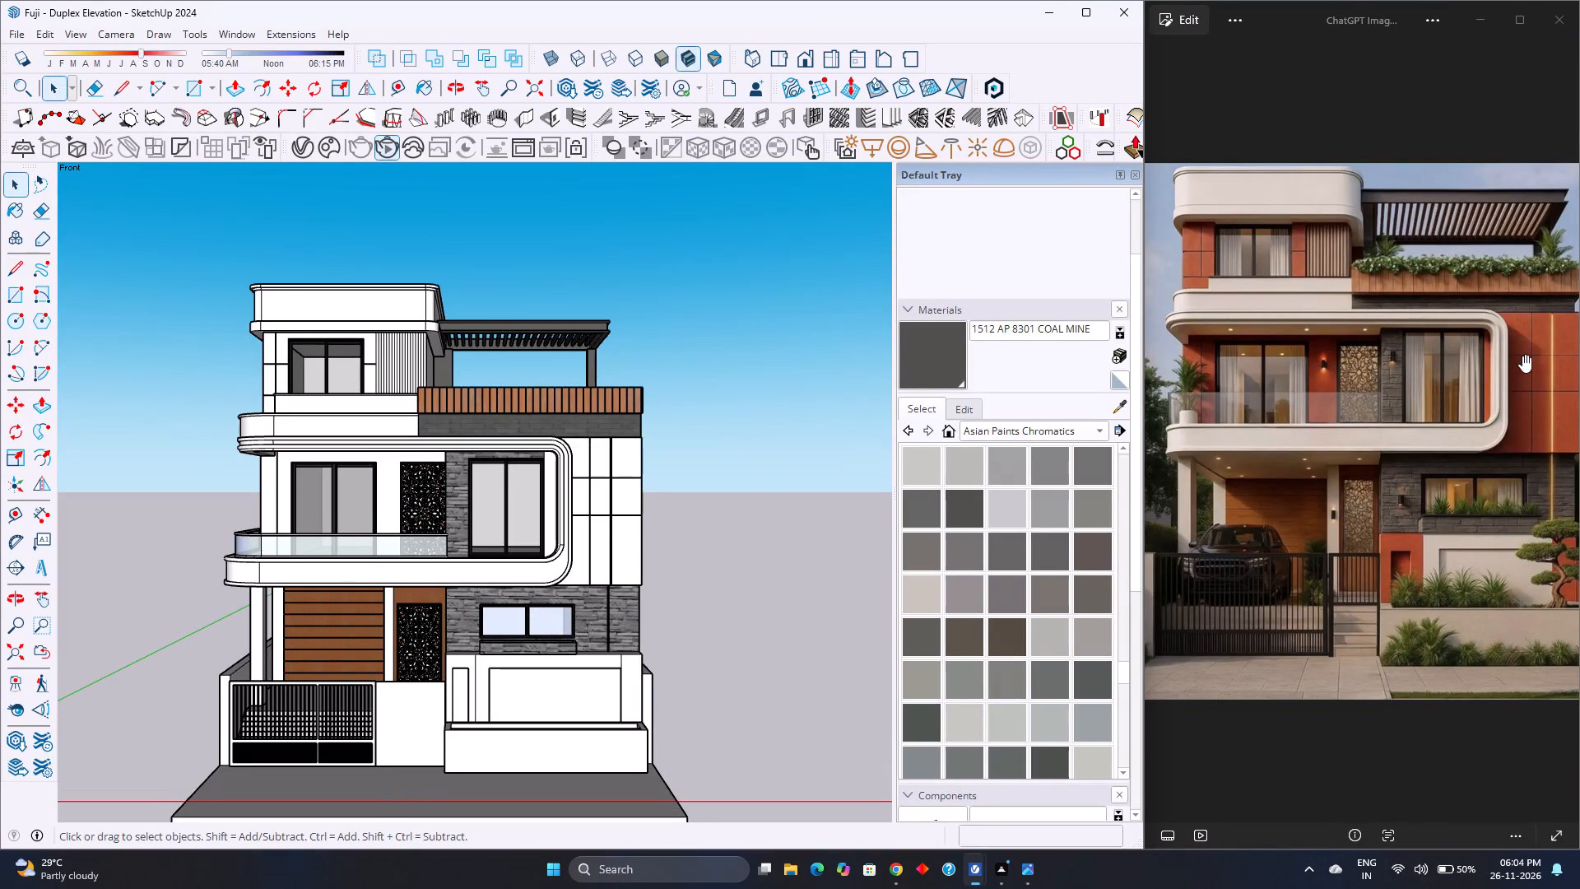
Examine the duplex model's facade from the front and from both side angles against the reference image.
{"action": "scroll", "coordinate": [365, 490], "scroll_direction": "down", "scroll_amount": 1}
{"action": "scroll", "coordinate": [371, 464], "scroll_direction": "up", "scroll_amount": 3}
{"action": "scroll", "coordinate": [371, 465], "scroll_direction": "down", "scroll_amount": 4}
{"action": "scroll", "coordinate": [370, 469], "scroll_direction": "up", "scroll_amount": 4}
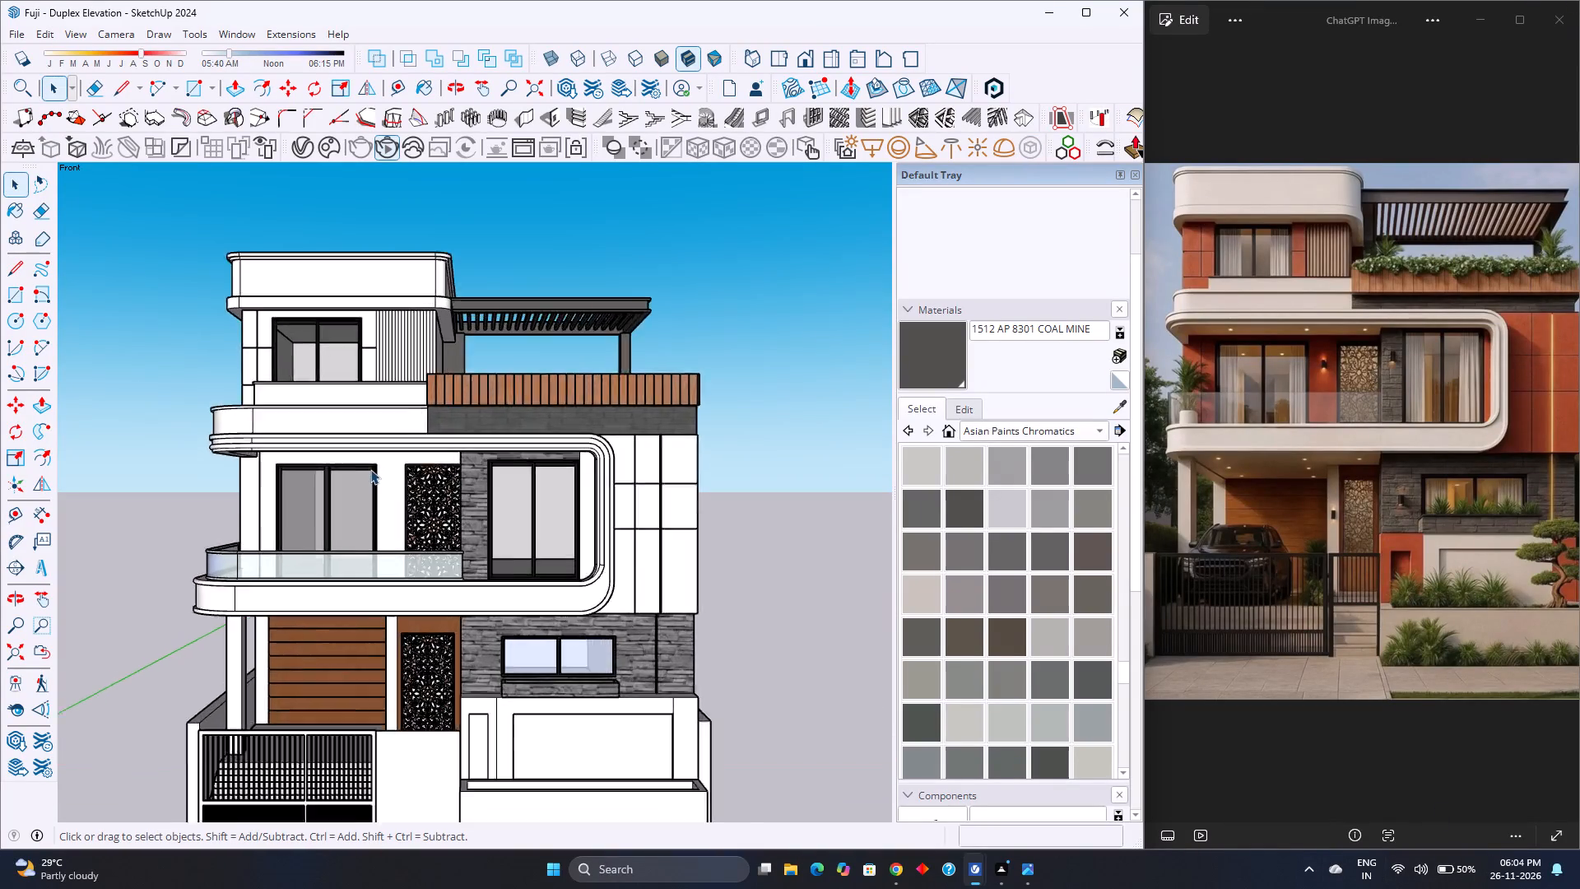
{"action": "scroll", "coordinate": [370, 469], "scroll_direction": "down", "scroll_amount": 4}
{"action": "middle_click_drag", "start_coordinate": [419, 487], "coordinate": [590, 430]}
{"action": "middle_click_drag", "start_coordinate": [590, 430], "coordinate": [499, 432]}
{"action": "middle_click_drag", "start_coordinate": [421, 444], "coordinate": [498, 438]}
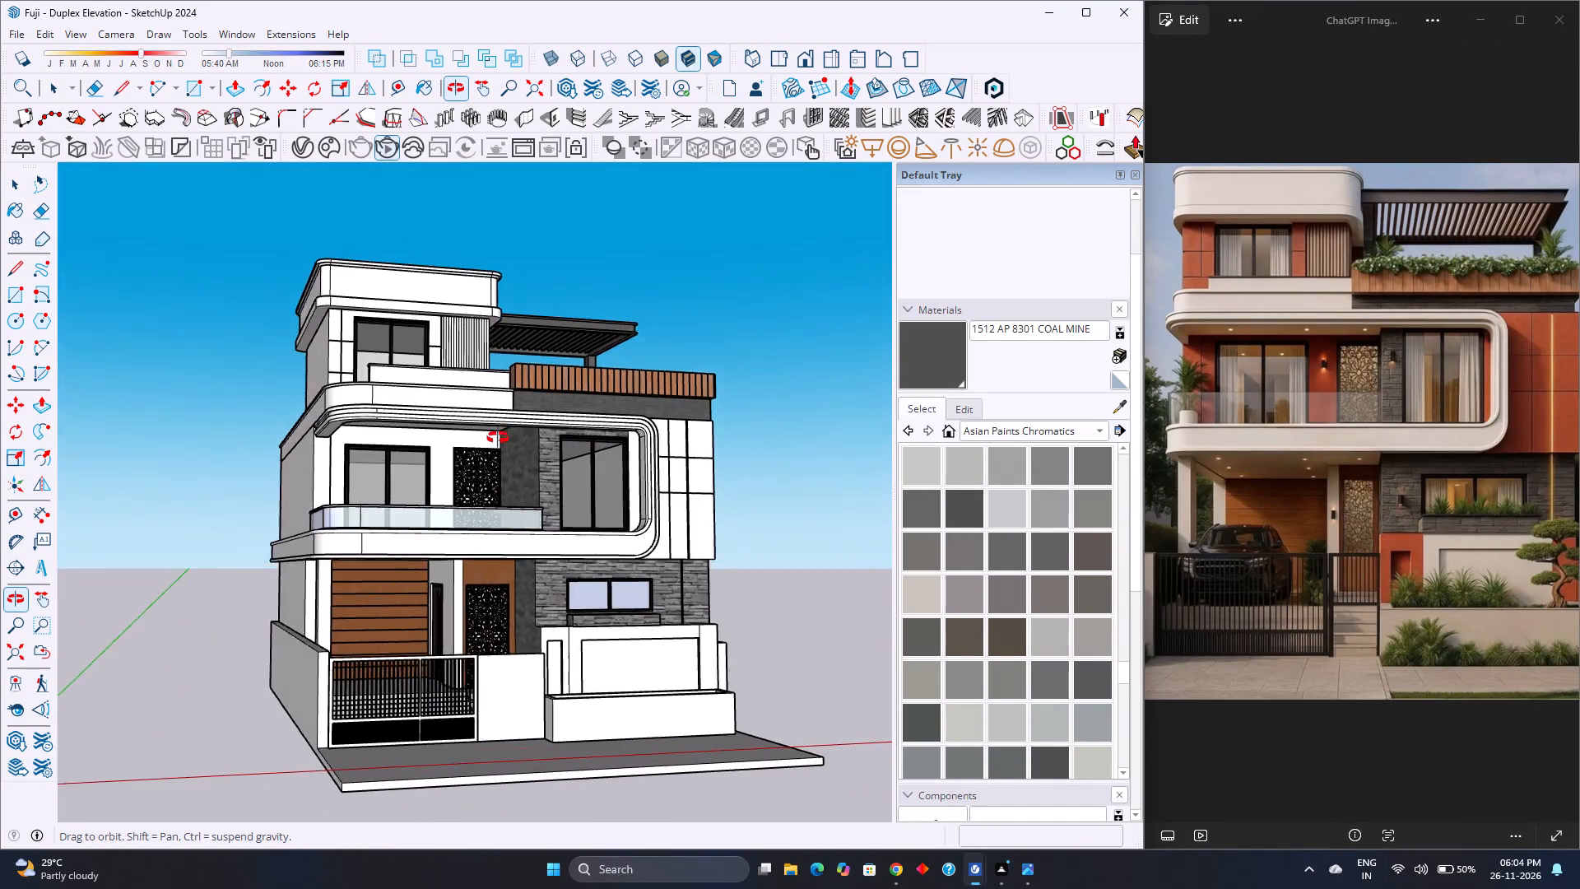
{"action": "middle_click_drag", "start_coordinate": [498, 438], "coordinate": [363, 488]}
{"action": "scroll", "coordinate": [542, 406], "scroll_direction": "down", "scroll_amount": 1}
{"action": "scroll", "coordinate": [483, 441], "scroll_direction": "up", "scroll_amount": 1}
{"action": "scroll", "coordinate": [483, 441], "scroll_direction": "down", "scroll_amount": 4}
{"action": "scroll", "coordinate": [483, 441], "scroll_direction": "up", "scroll_amount": 4}
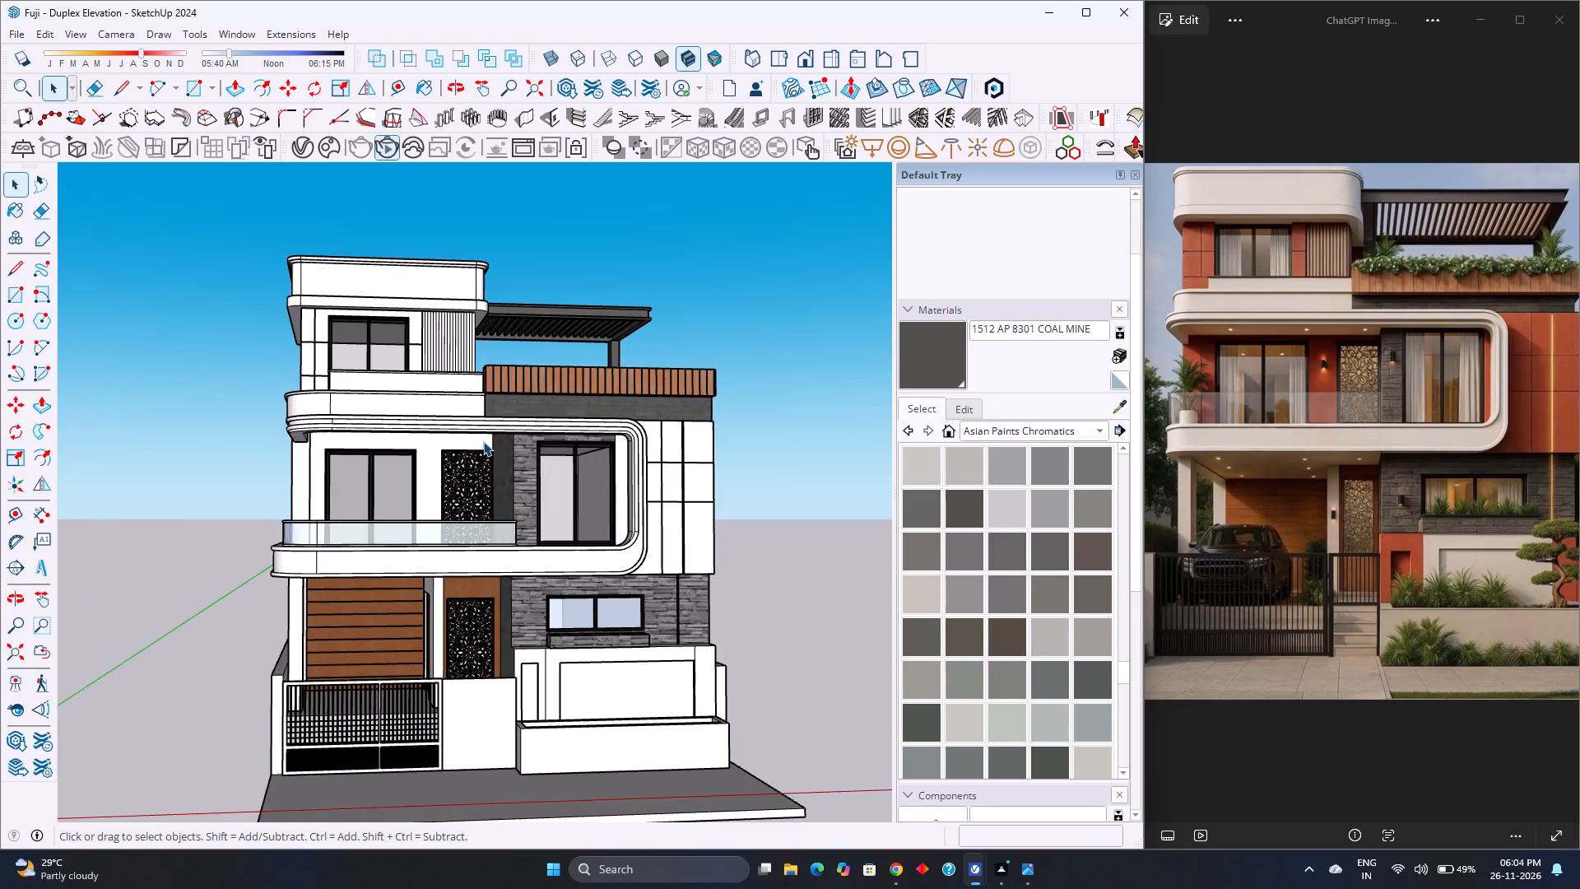
{"action": "scroll", "coordinate": [483, 441], "scroll_direction": "down", "scroll_amount": 4}
{"action": "scroll", "coordinate": [483, 441], "scroll_direction": "up", "scroll_amount": 4}
{"action": "scroll", "coordinate": [483, 441], "scroll_direction": "down", "scroll_amount": 4}
{"action": "scroll", "coordinate": [486, 441], "scroll_direction": "up", "scroll_amount": 3}
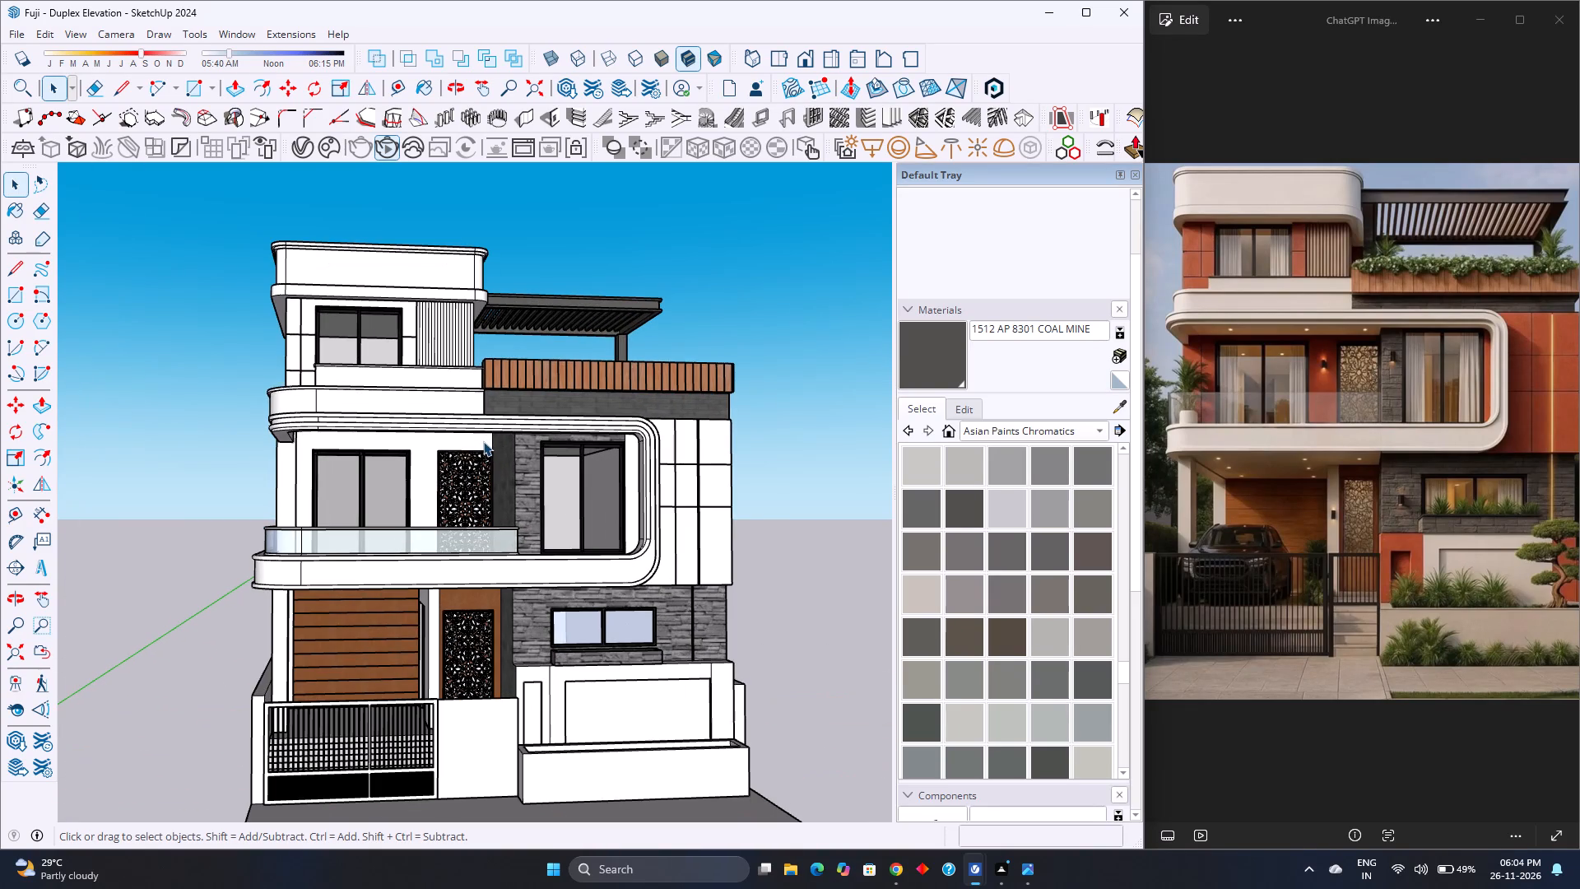
{"action": "scroll", "coordinate": [398, 399], "scroll_direction": "down", "scroll_amount": 2}
{"action": "middle_click_drag", "start_coordinate": [527, 408], "coordinate": [321, 430]}
{"action": "middle_click_drag", "start_coordinate": [321, 430], "coordinate": [397, 396]}
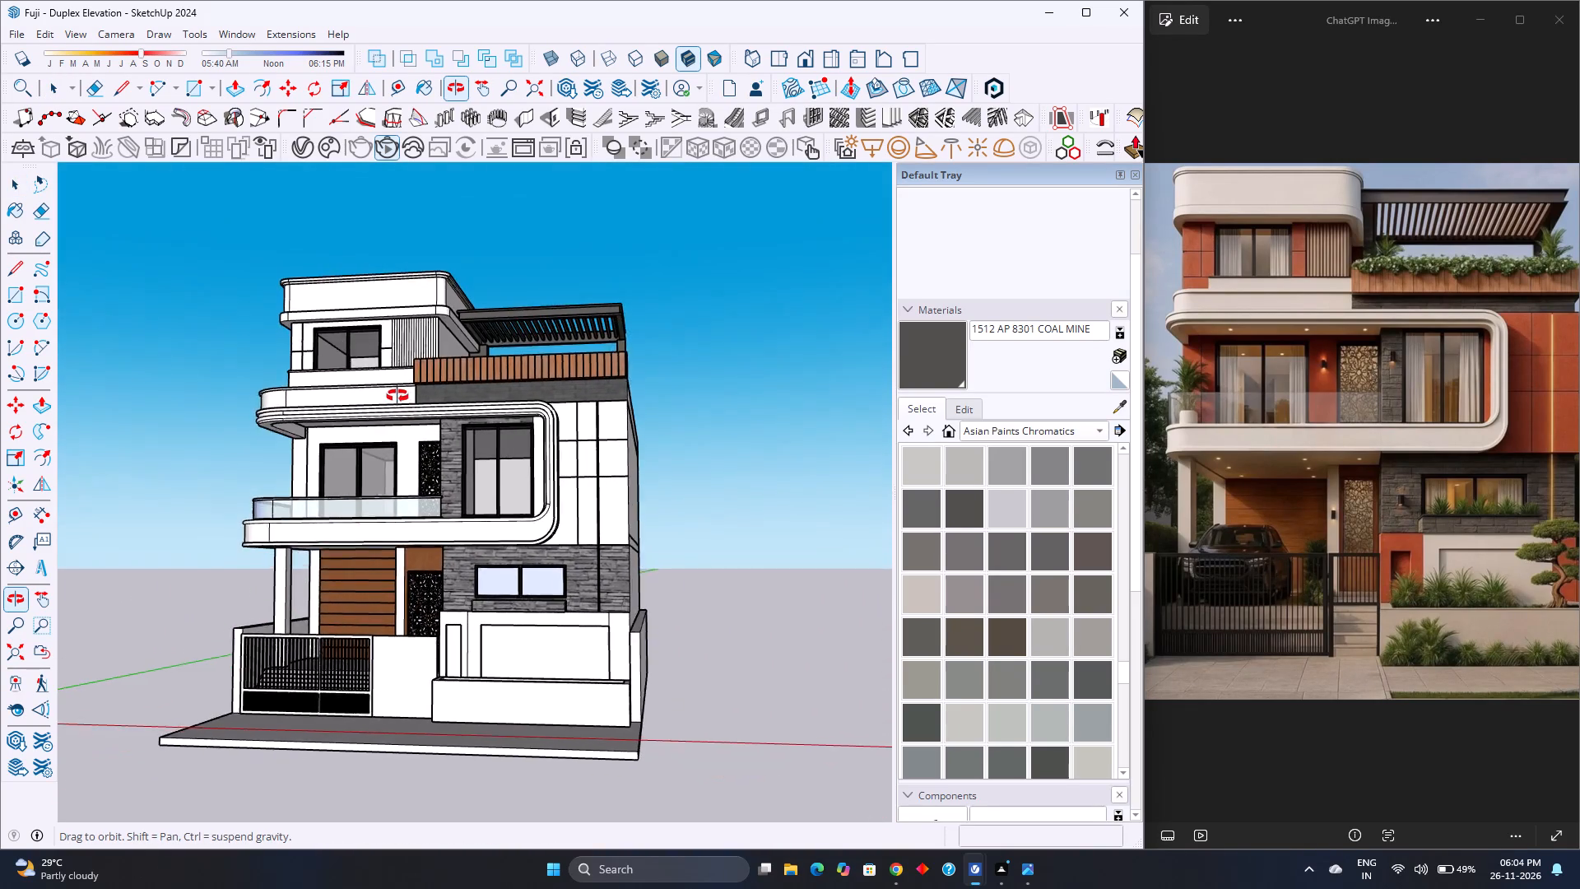
{"action": "middle_click_drag", "start_coordinate": [397, 396], "coordinate": [476, 452]}
{"action": "middle_click_drag", "start_coordinate": [476, 452], "coordinate": [439, 383]}
{"action": "middle_click_drag", "start_coordinate": [438, 372], "coordinate": [432, 357]}
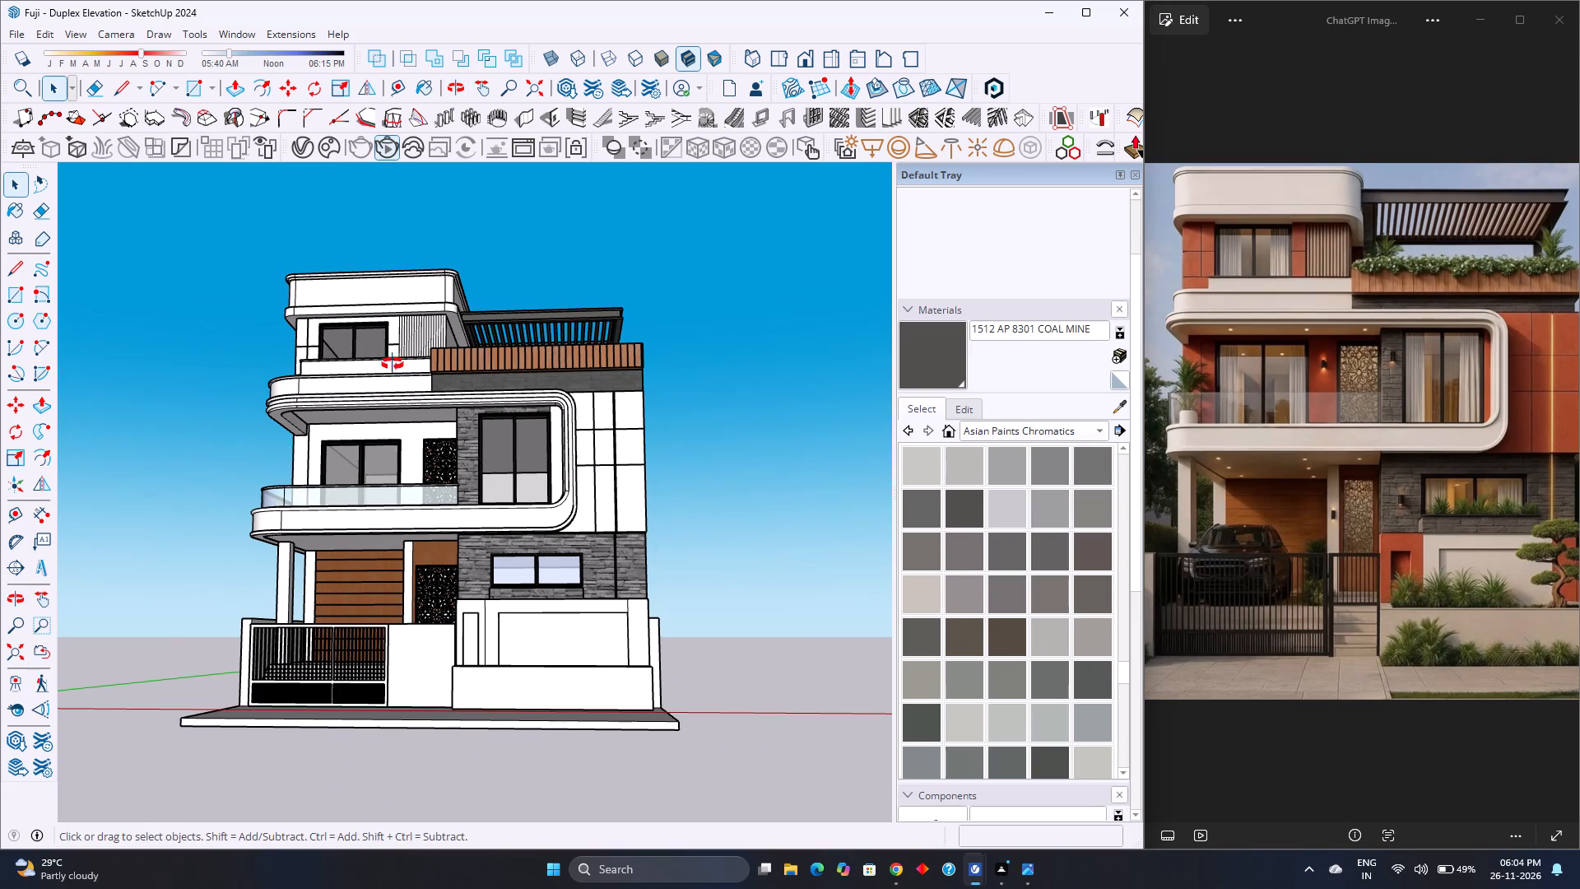
{"action": "middle_click", "coordinate": [393, 364]}
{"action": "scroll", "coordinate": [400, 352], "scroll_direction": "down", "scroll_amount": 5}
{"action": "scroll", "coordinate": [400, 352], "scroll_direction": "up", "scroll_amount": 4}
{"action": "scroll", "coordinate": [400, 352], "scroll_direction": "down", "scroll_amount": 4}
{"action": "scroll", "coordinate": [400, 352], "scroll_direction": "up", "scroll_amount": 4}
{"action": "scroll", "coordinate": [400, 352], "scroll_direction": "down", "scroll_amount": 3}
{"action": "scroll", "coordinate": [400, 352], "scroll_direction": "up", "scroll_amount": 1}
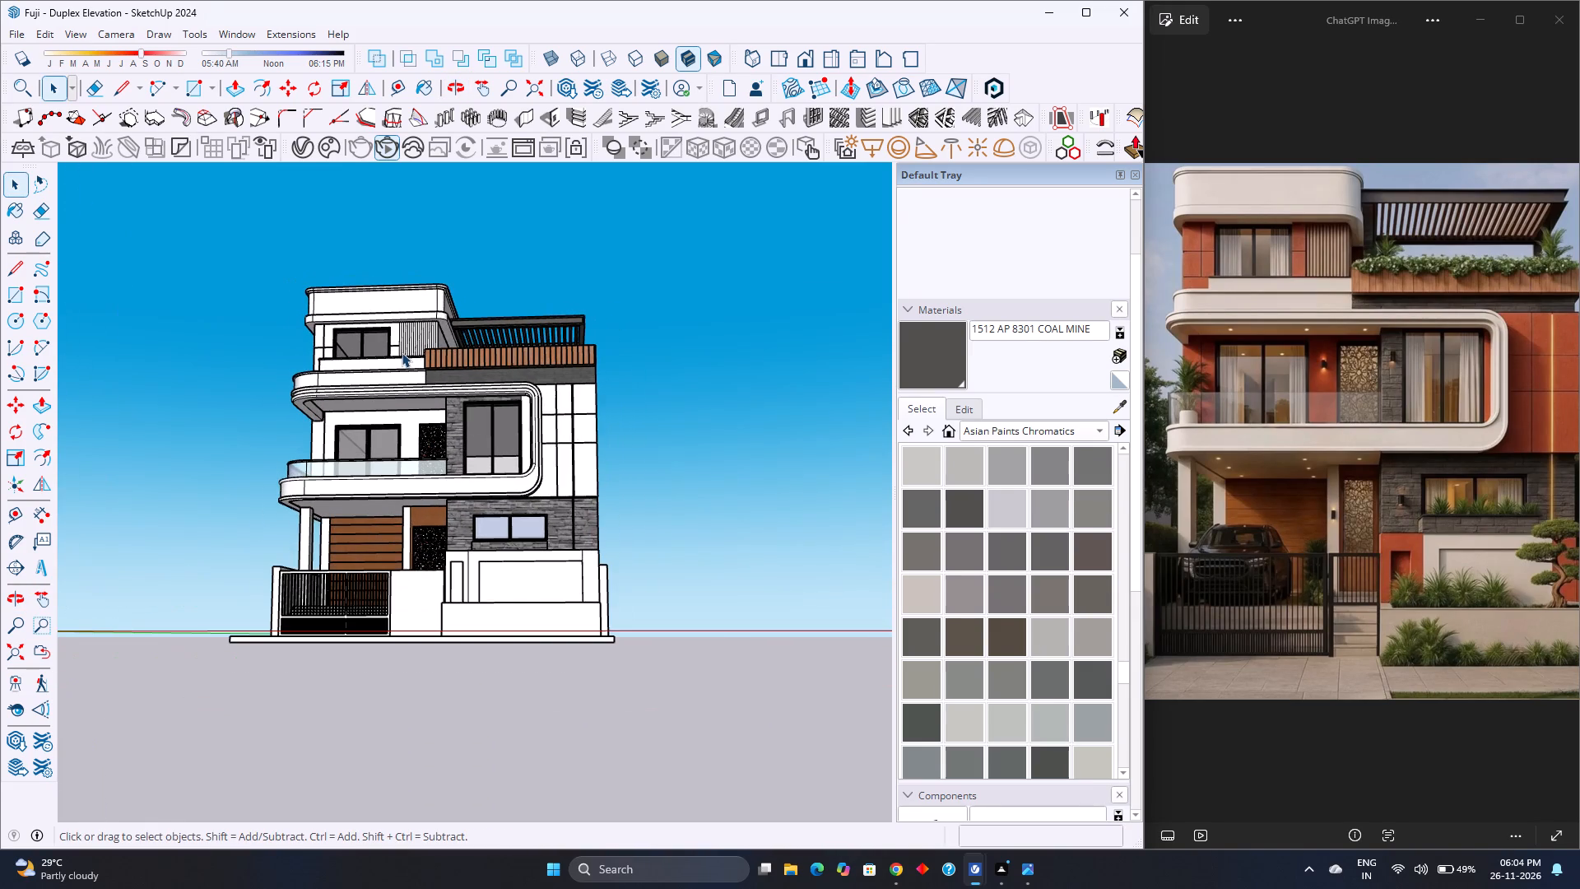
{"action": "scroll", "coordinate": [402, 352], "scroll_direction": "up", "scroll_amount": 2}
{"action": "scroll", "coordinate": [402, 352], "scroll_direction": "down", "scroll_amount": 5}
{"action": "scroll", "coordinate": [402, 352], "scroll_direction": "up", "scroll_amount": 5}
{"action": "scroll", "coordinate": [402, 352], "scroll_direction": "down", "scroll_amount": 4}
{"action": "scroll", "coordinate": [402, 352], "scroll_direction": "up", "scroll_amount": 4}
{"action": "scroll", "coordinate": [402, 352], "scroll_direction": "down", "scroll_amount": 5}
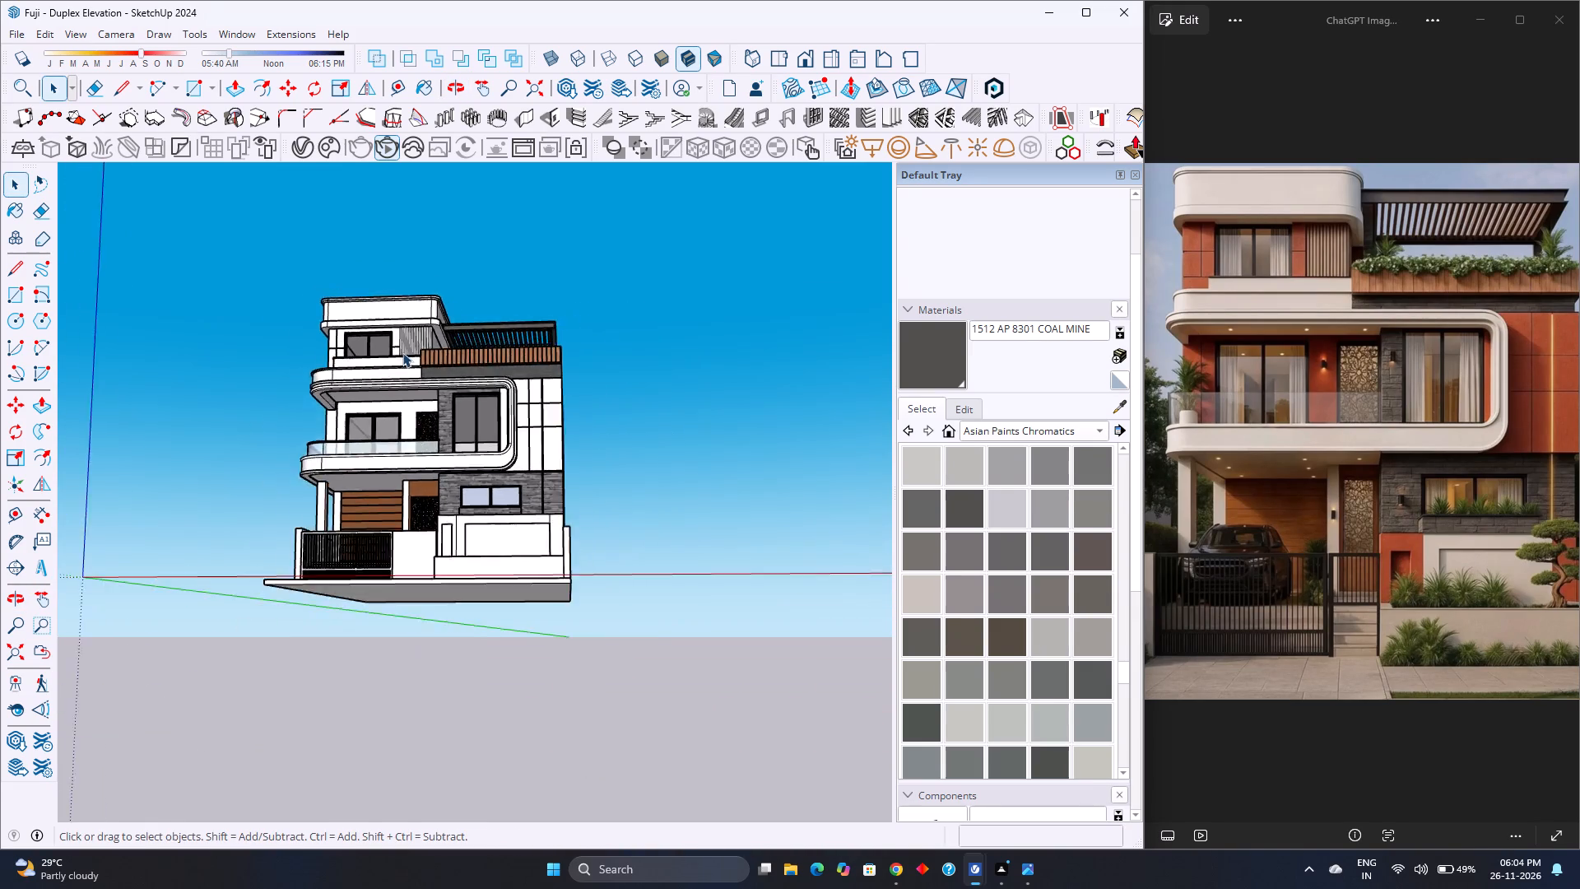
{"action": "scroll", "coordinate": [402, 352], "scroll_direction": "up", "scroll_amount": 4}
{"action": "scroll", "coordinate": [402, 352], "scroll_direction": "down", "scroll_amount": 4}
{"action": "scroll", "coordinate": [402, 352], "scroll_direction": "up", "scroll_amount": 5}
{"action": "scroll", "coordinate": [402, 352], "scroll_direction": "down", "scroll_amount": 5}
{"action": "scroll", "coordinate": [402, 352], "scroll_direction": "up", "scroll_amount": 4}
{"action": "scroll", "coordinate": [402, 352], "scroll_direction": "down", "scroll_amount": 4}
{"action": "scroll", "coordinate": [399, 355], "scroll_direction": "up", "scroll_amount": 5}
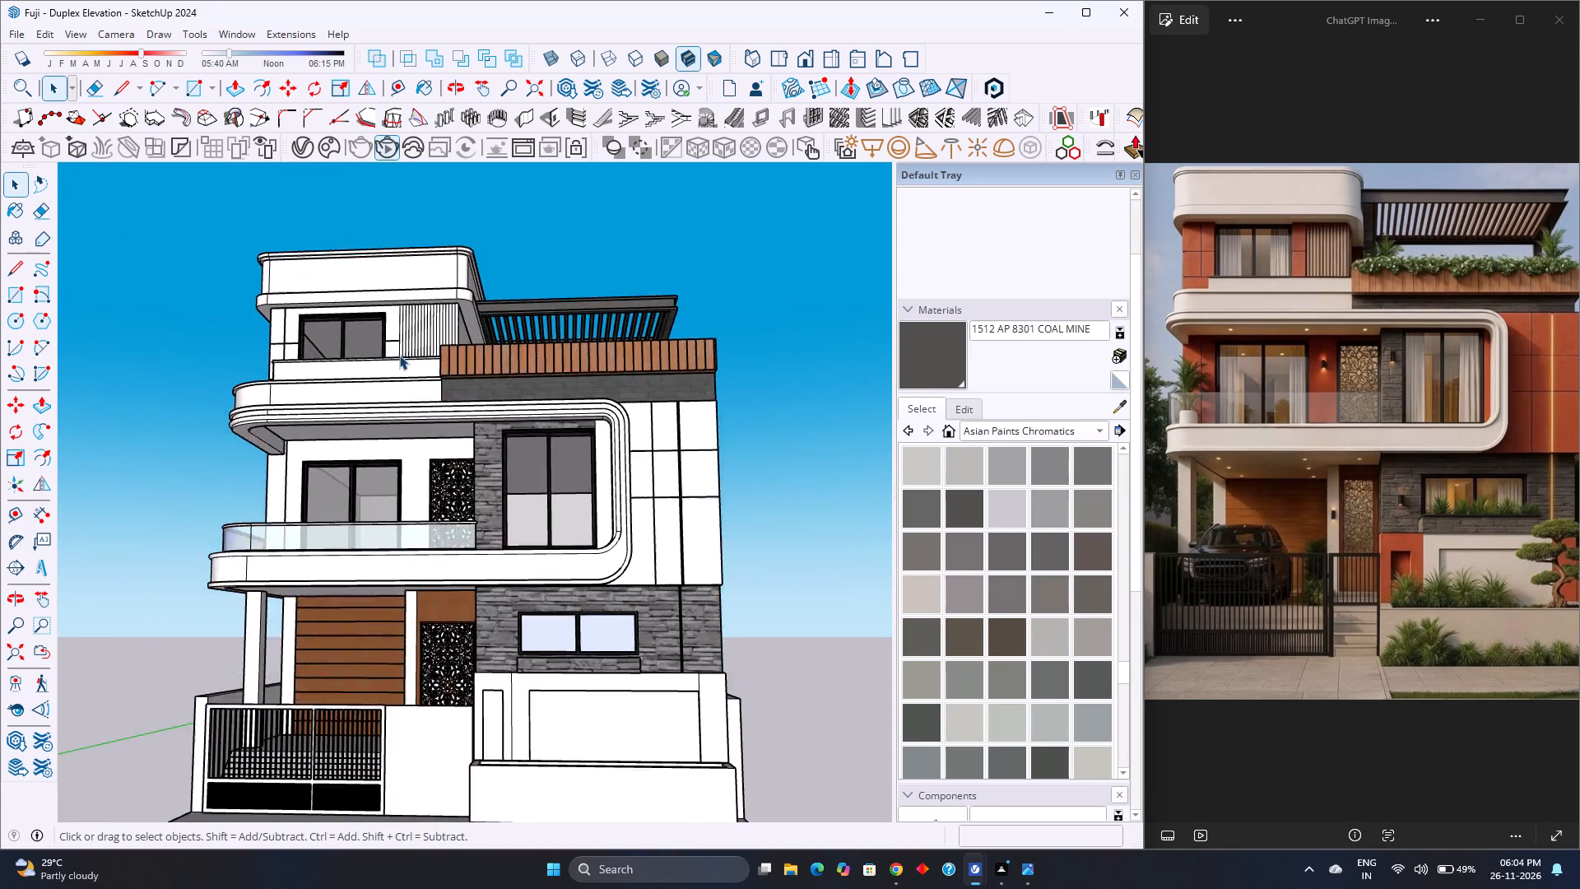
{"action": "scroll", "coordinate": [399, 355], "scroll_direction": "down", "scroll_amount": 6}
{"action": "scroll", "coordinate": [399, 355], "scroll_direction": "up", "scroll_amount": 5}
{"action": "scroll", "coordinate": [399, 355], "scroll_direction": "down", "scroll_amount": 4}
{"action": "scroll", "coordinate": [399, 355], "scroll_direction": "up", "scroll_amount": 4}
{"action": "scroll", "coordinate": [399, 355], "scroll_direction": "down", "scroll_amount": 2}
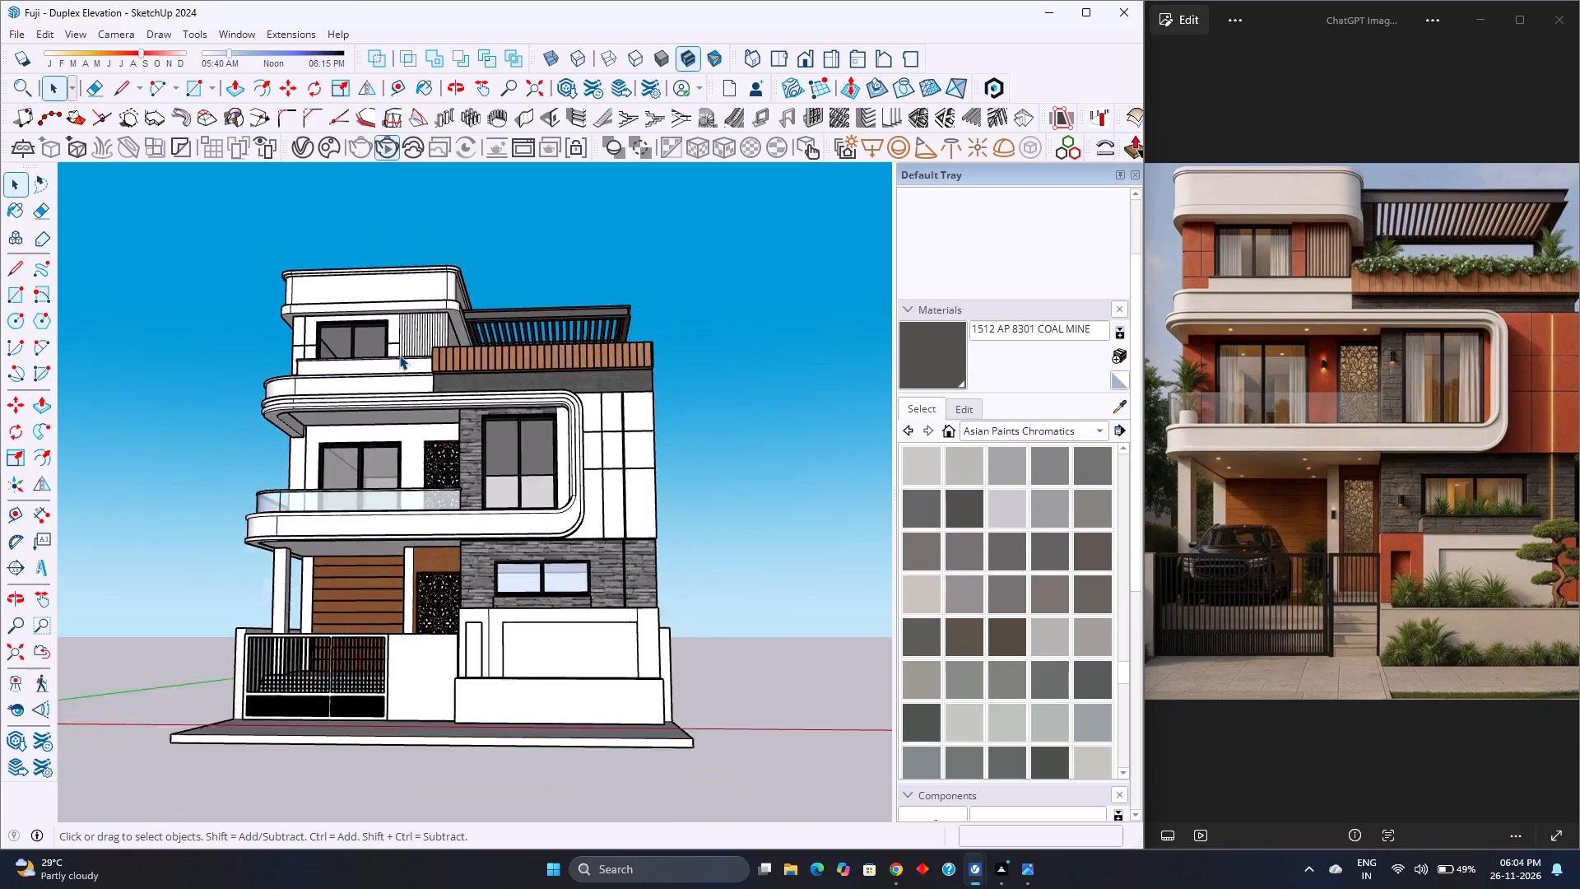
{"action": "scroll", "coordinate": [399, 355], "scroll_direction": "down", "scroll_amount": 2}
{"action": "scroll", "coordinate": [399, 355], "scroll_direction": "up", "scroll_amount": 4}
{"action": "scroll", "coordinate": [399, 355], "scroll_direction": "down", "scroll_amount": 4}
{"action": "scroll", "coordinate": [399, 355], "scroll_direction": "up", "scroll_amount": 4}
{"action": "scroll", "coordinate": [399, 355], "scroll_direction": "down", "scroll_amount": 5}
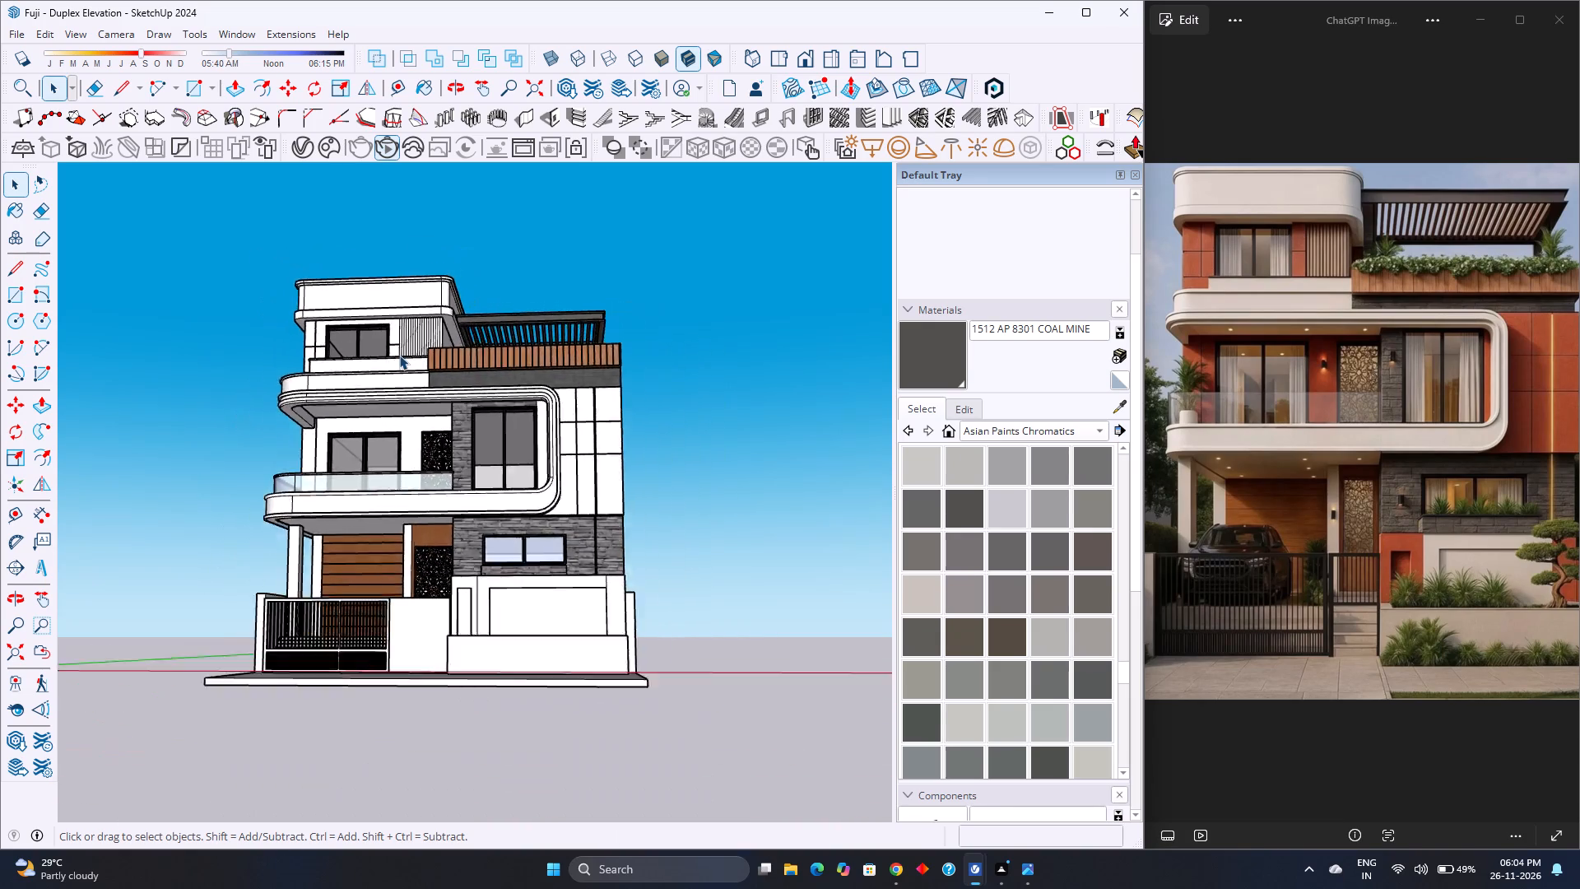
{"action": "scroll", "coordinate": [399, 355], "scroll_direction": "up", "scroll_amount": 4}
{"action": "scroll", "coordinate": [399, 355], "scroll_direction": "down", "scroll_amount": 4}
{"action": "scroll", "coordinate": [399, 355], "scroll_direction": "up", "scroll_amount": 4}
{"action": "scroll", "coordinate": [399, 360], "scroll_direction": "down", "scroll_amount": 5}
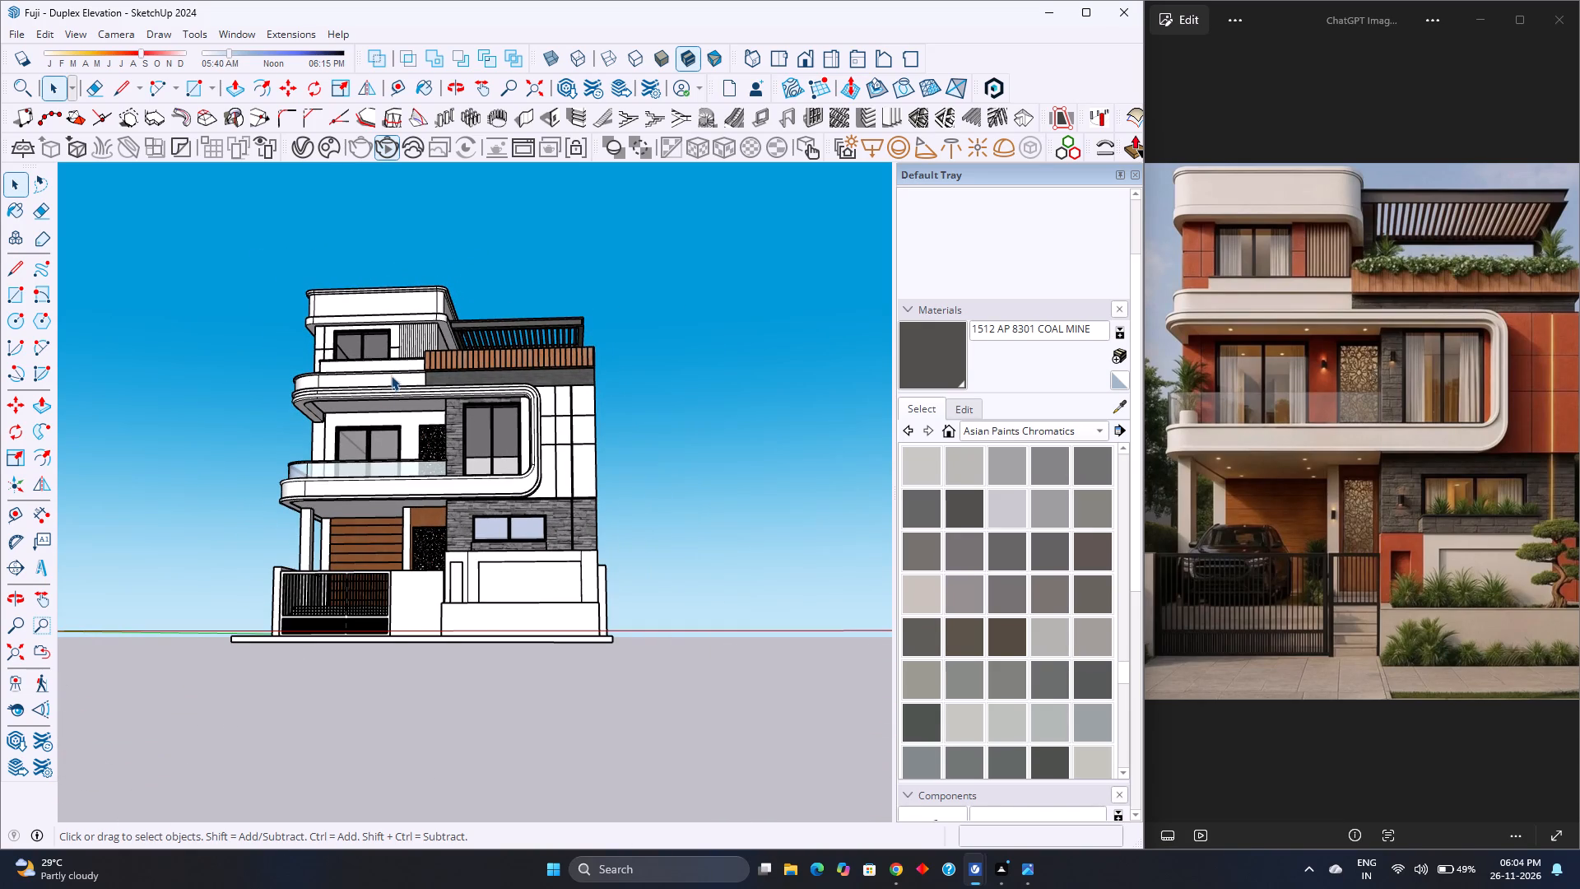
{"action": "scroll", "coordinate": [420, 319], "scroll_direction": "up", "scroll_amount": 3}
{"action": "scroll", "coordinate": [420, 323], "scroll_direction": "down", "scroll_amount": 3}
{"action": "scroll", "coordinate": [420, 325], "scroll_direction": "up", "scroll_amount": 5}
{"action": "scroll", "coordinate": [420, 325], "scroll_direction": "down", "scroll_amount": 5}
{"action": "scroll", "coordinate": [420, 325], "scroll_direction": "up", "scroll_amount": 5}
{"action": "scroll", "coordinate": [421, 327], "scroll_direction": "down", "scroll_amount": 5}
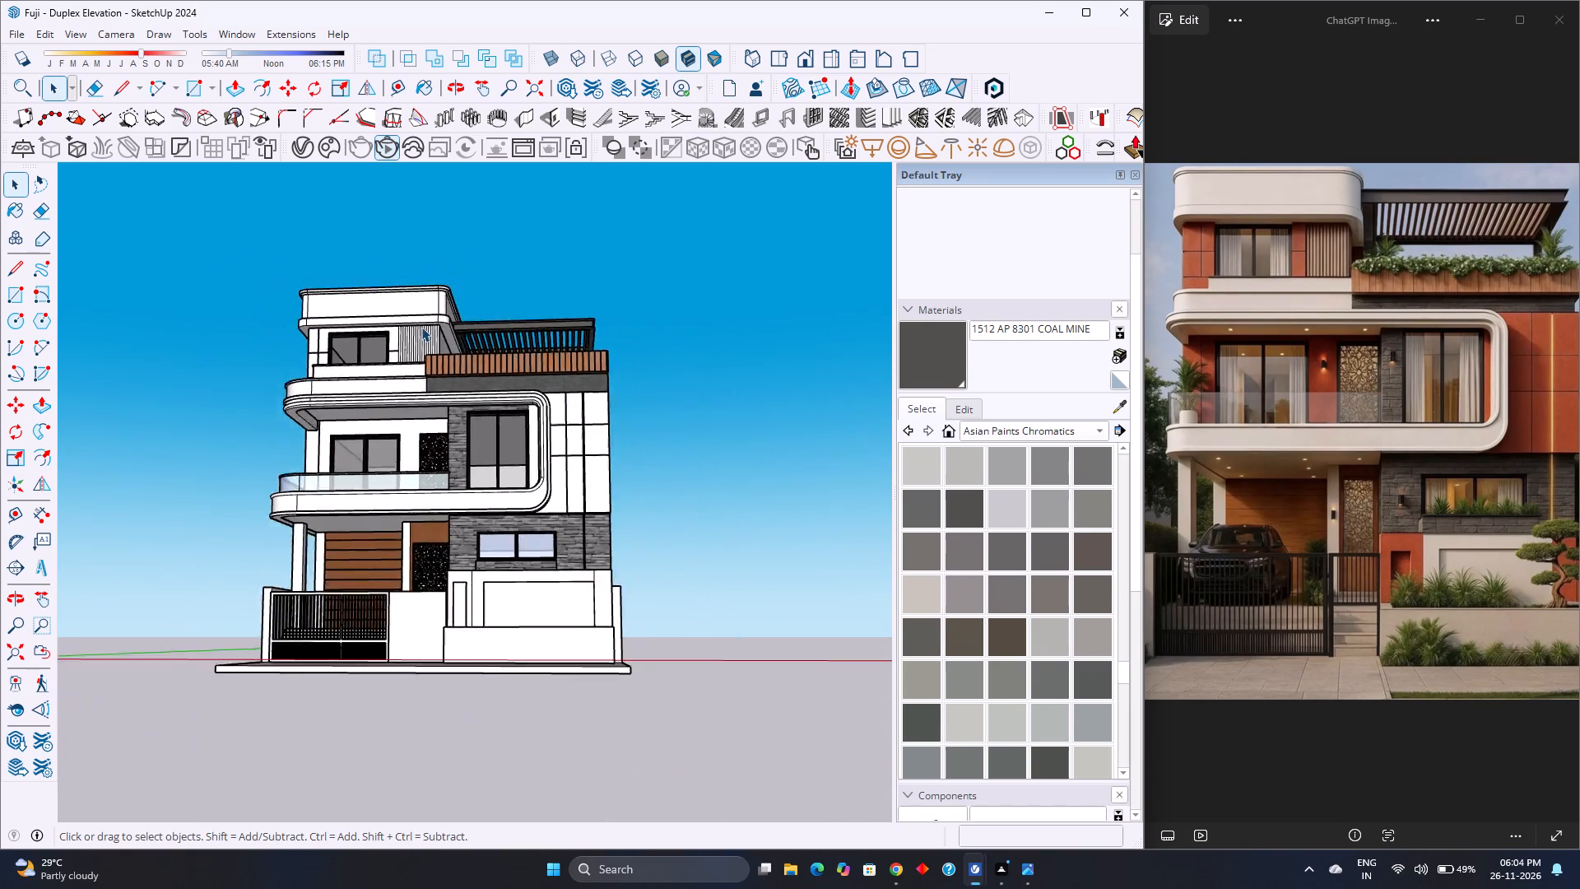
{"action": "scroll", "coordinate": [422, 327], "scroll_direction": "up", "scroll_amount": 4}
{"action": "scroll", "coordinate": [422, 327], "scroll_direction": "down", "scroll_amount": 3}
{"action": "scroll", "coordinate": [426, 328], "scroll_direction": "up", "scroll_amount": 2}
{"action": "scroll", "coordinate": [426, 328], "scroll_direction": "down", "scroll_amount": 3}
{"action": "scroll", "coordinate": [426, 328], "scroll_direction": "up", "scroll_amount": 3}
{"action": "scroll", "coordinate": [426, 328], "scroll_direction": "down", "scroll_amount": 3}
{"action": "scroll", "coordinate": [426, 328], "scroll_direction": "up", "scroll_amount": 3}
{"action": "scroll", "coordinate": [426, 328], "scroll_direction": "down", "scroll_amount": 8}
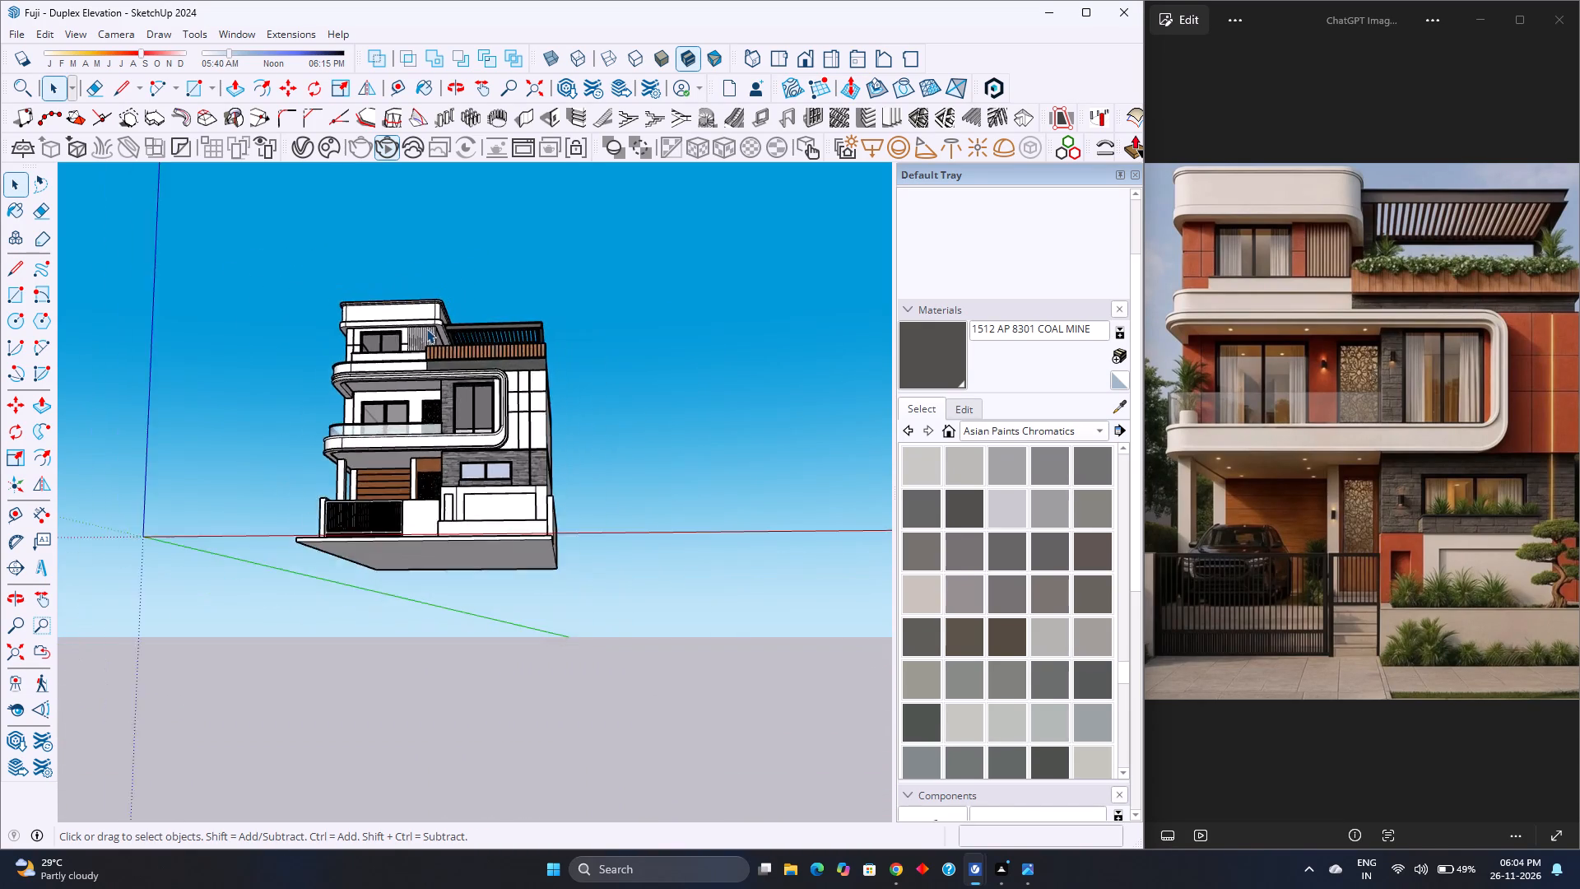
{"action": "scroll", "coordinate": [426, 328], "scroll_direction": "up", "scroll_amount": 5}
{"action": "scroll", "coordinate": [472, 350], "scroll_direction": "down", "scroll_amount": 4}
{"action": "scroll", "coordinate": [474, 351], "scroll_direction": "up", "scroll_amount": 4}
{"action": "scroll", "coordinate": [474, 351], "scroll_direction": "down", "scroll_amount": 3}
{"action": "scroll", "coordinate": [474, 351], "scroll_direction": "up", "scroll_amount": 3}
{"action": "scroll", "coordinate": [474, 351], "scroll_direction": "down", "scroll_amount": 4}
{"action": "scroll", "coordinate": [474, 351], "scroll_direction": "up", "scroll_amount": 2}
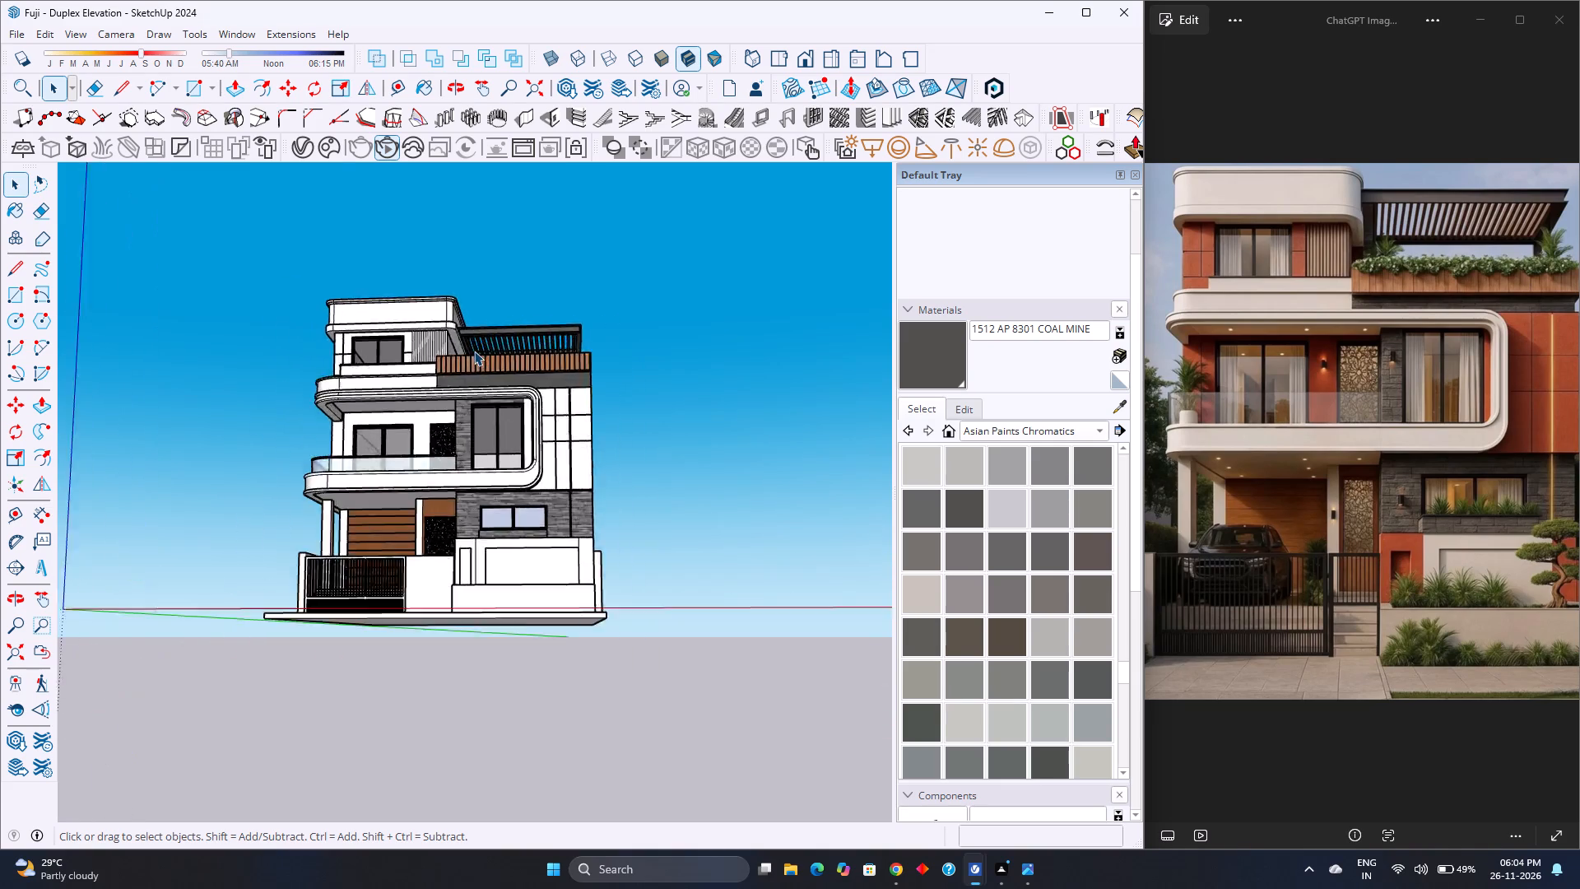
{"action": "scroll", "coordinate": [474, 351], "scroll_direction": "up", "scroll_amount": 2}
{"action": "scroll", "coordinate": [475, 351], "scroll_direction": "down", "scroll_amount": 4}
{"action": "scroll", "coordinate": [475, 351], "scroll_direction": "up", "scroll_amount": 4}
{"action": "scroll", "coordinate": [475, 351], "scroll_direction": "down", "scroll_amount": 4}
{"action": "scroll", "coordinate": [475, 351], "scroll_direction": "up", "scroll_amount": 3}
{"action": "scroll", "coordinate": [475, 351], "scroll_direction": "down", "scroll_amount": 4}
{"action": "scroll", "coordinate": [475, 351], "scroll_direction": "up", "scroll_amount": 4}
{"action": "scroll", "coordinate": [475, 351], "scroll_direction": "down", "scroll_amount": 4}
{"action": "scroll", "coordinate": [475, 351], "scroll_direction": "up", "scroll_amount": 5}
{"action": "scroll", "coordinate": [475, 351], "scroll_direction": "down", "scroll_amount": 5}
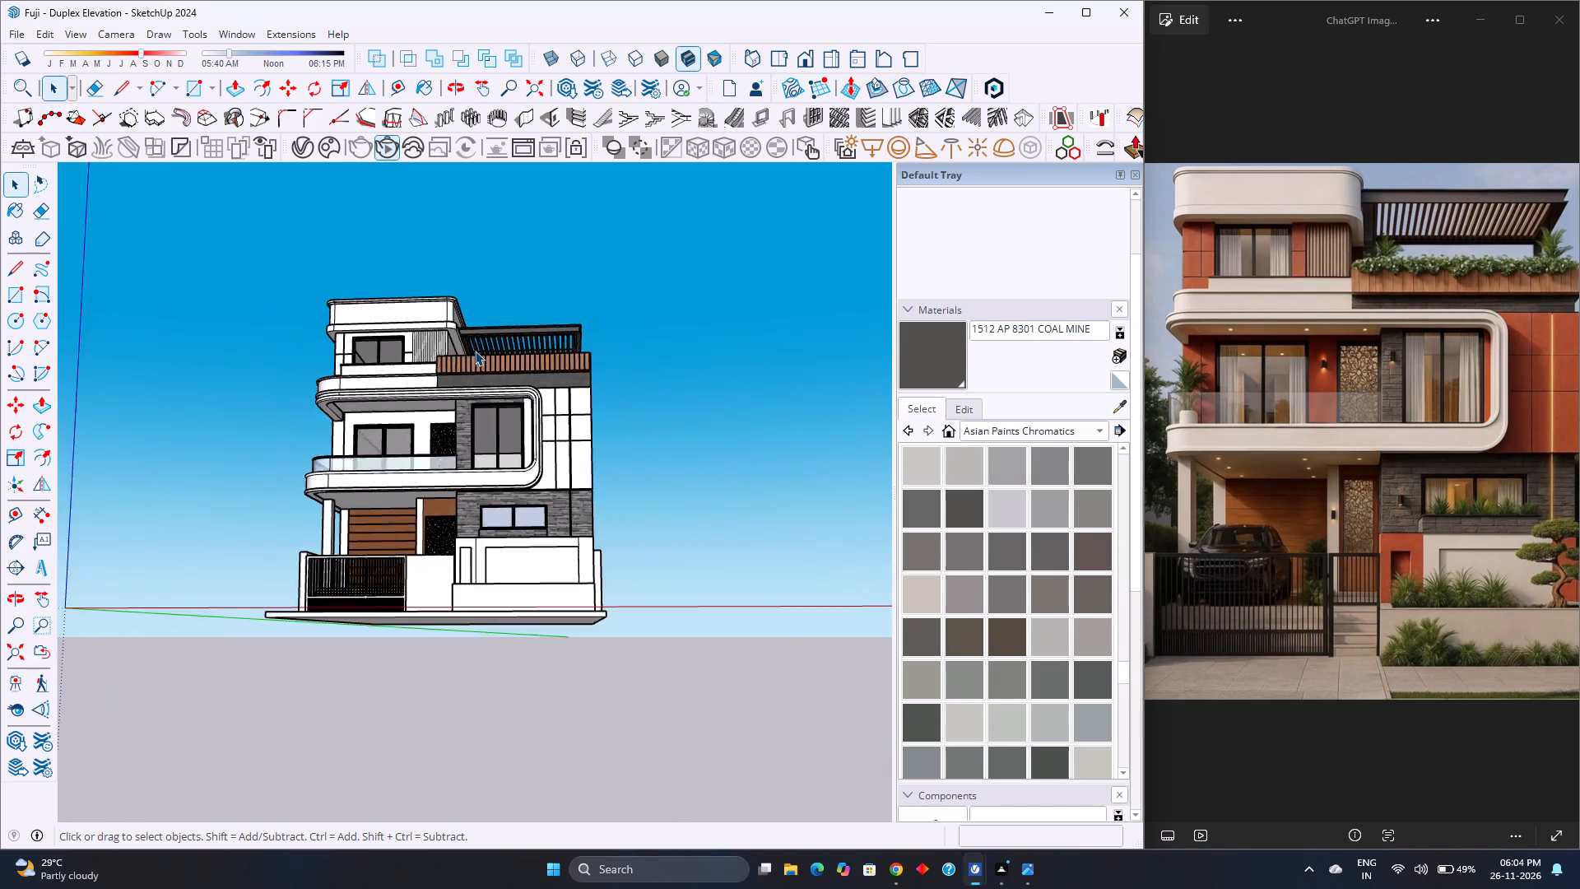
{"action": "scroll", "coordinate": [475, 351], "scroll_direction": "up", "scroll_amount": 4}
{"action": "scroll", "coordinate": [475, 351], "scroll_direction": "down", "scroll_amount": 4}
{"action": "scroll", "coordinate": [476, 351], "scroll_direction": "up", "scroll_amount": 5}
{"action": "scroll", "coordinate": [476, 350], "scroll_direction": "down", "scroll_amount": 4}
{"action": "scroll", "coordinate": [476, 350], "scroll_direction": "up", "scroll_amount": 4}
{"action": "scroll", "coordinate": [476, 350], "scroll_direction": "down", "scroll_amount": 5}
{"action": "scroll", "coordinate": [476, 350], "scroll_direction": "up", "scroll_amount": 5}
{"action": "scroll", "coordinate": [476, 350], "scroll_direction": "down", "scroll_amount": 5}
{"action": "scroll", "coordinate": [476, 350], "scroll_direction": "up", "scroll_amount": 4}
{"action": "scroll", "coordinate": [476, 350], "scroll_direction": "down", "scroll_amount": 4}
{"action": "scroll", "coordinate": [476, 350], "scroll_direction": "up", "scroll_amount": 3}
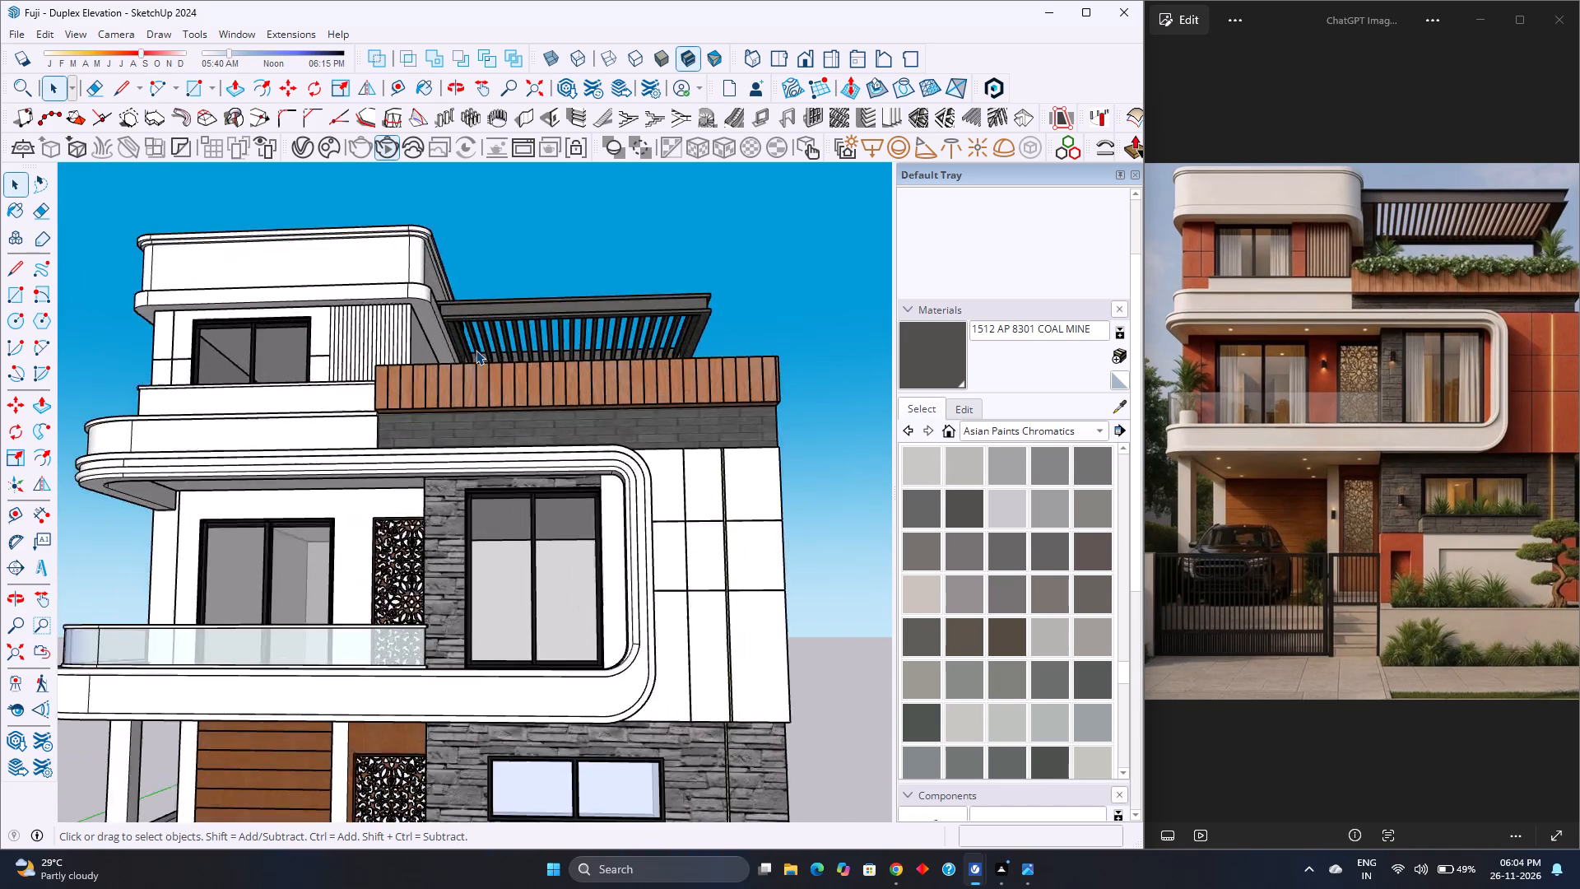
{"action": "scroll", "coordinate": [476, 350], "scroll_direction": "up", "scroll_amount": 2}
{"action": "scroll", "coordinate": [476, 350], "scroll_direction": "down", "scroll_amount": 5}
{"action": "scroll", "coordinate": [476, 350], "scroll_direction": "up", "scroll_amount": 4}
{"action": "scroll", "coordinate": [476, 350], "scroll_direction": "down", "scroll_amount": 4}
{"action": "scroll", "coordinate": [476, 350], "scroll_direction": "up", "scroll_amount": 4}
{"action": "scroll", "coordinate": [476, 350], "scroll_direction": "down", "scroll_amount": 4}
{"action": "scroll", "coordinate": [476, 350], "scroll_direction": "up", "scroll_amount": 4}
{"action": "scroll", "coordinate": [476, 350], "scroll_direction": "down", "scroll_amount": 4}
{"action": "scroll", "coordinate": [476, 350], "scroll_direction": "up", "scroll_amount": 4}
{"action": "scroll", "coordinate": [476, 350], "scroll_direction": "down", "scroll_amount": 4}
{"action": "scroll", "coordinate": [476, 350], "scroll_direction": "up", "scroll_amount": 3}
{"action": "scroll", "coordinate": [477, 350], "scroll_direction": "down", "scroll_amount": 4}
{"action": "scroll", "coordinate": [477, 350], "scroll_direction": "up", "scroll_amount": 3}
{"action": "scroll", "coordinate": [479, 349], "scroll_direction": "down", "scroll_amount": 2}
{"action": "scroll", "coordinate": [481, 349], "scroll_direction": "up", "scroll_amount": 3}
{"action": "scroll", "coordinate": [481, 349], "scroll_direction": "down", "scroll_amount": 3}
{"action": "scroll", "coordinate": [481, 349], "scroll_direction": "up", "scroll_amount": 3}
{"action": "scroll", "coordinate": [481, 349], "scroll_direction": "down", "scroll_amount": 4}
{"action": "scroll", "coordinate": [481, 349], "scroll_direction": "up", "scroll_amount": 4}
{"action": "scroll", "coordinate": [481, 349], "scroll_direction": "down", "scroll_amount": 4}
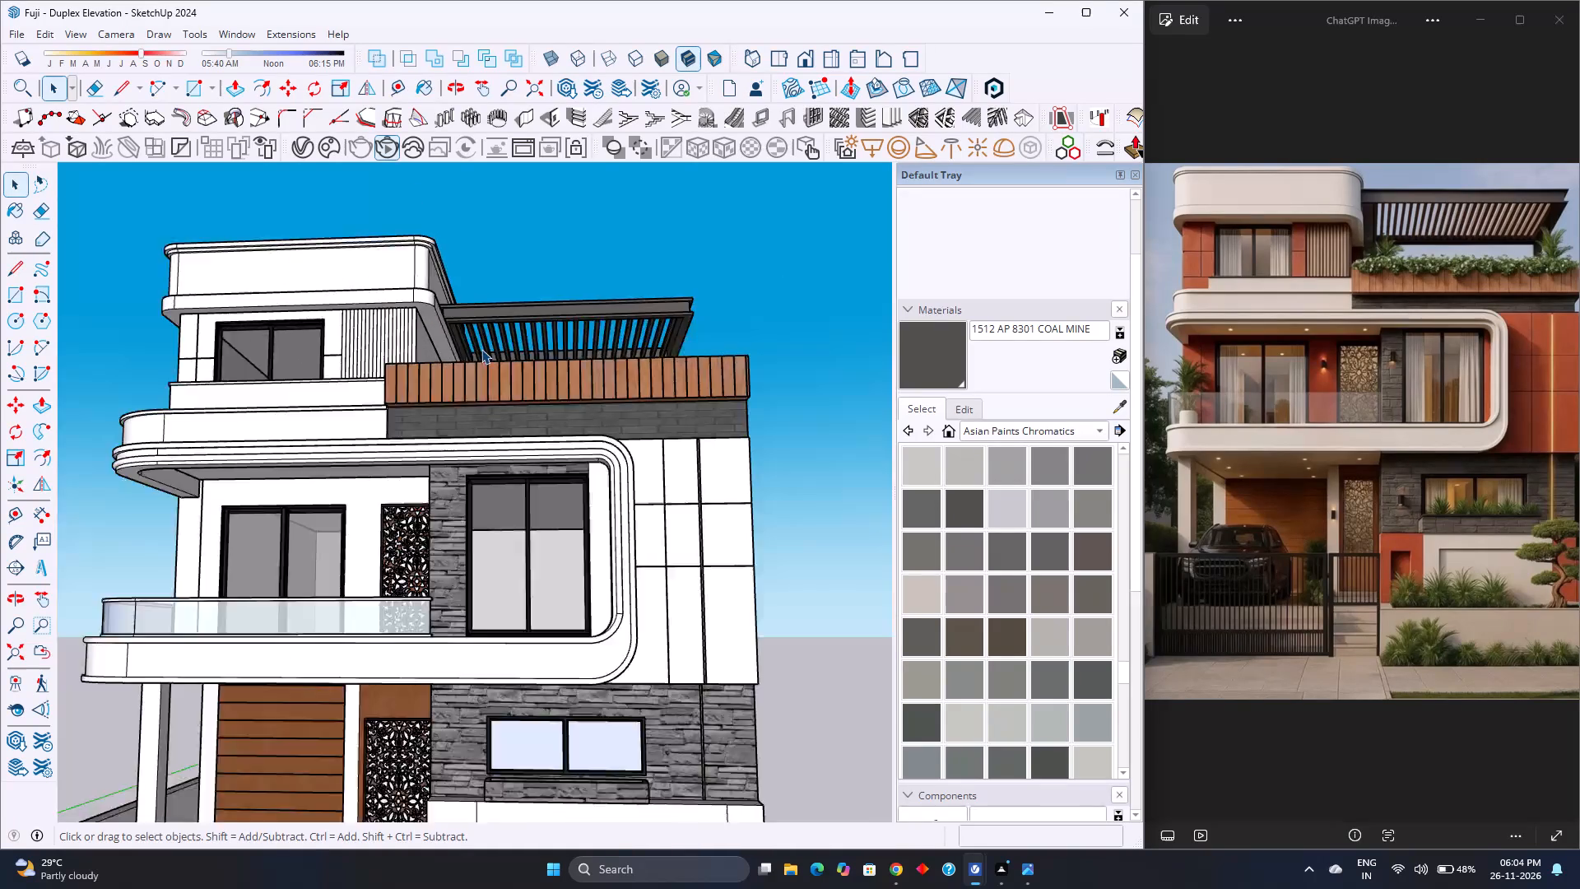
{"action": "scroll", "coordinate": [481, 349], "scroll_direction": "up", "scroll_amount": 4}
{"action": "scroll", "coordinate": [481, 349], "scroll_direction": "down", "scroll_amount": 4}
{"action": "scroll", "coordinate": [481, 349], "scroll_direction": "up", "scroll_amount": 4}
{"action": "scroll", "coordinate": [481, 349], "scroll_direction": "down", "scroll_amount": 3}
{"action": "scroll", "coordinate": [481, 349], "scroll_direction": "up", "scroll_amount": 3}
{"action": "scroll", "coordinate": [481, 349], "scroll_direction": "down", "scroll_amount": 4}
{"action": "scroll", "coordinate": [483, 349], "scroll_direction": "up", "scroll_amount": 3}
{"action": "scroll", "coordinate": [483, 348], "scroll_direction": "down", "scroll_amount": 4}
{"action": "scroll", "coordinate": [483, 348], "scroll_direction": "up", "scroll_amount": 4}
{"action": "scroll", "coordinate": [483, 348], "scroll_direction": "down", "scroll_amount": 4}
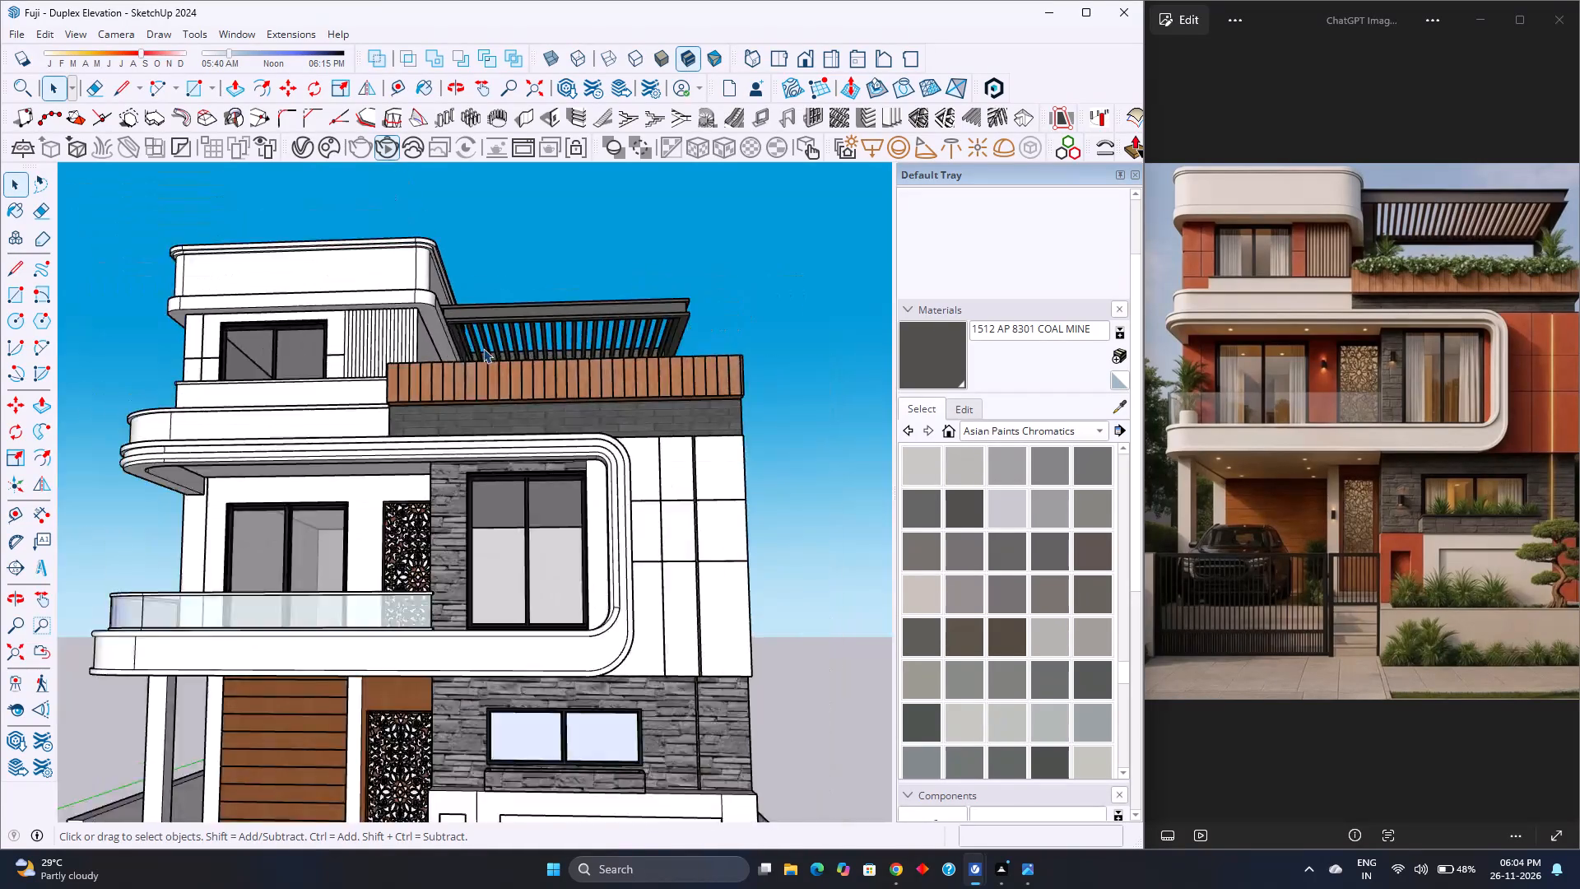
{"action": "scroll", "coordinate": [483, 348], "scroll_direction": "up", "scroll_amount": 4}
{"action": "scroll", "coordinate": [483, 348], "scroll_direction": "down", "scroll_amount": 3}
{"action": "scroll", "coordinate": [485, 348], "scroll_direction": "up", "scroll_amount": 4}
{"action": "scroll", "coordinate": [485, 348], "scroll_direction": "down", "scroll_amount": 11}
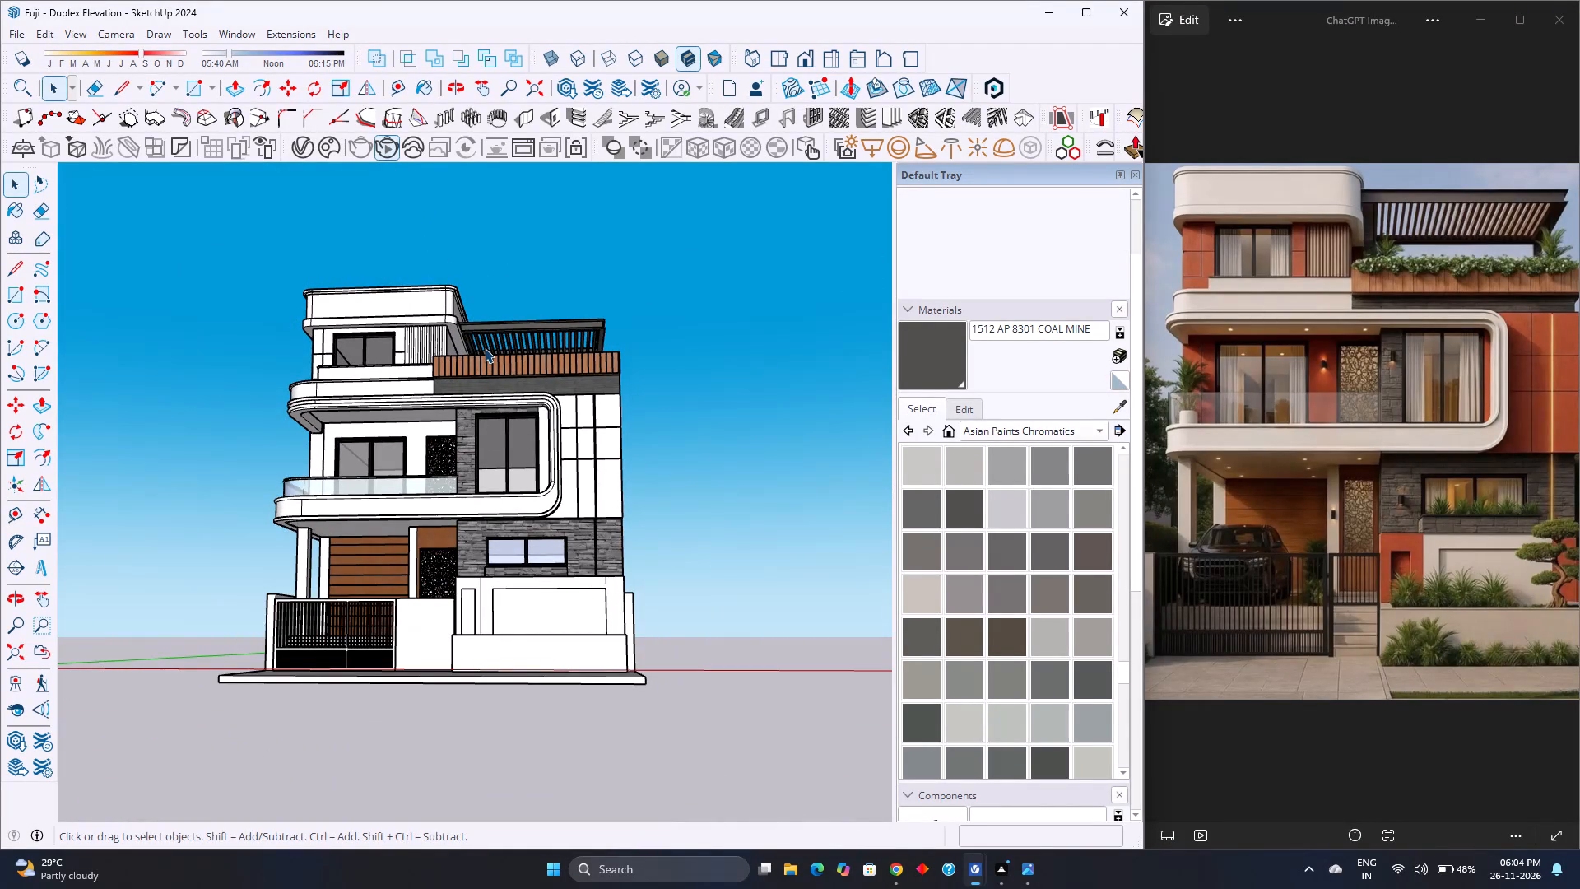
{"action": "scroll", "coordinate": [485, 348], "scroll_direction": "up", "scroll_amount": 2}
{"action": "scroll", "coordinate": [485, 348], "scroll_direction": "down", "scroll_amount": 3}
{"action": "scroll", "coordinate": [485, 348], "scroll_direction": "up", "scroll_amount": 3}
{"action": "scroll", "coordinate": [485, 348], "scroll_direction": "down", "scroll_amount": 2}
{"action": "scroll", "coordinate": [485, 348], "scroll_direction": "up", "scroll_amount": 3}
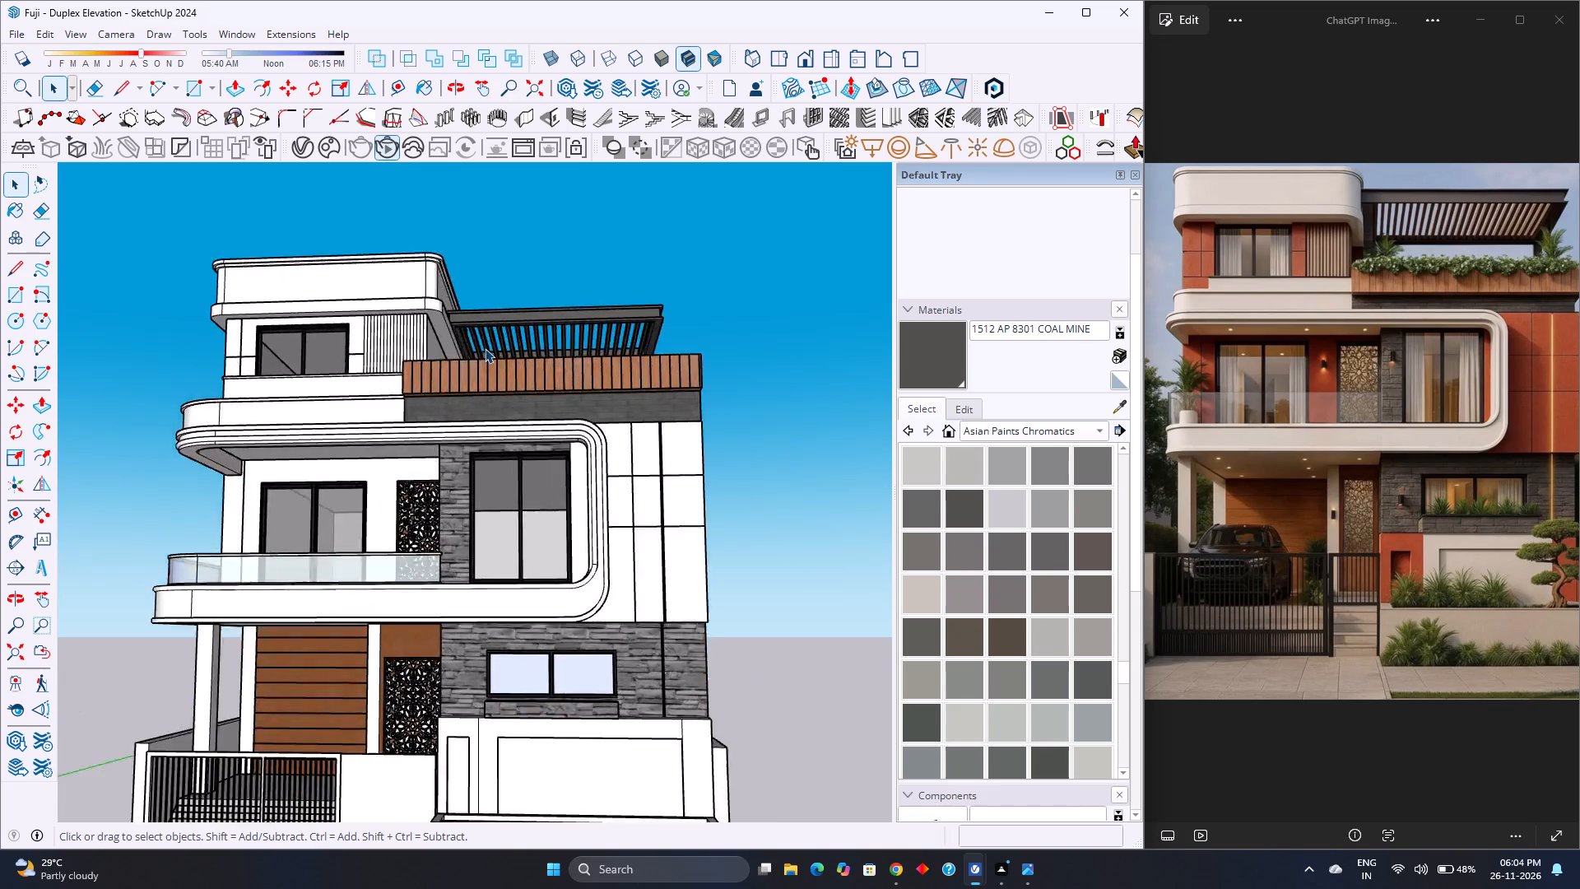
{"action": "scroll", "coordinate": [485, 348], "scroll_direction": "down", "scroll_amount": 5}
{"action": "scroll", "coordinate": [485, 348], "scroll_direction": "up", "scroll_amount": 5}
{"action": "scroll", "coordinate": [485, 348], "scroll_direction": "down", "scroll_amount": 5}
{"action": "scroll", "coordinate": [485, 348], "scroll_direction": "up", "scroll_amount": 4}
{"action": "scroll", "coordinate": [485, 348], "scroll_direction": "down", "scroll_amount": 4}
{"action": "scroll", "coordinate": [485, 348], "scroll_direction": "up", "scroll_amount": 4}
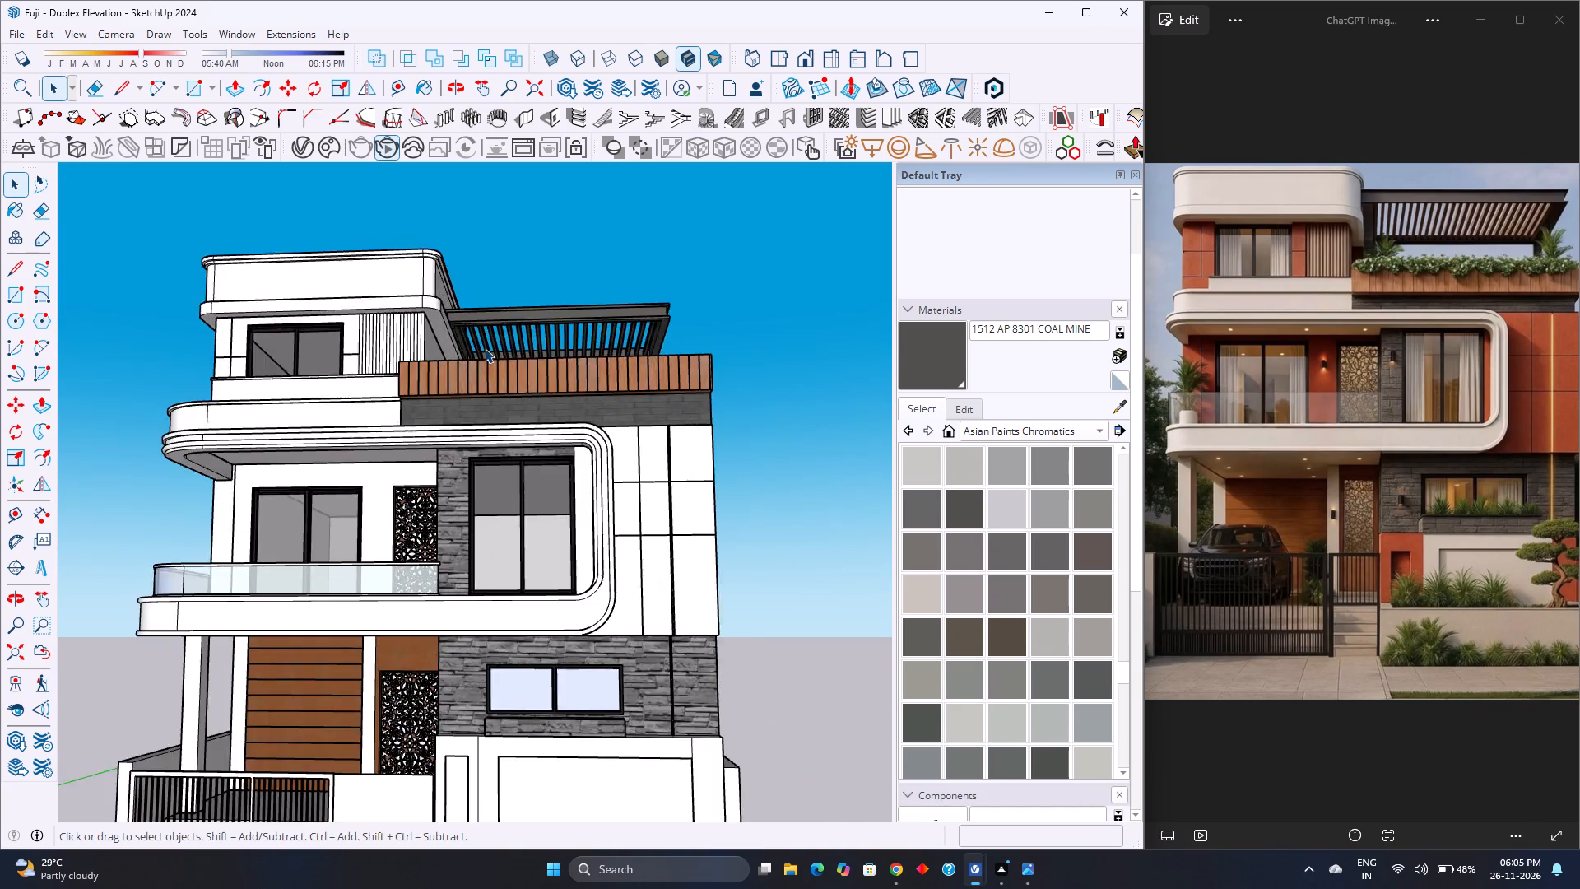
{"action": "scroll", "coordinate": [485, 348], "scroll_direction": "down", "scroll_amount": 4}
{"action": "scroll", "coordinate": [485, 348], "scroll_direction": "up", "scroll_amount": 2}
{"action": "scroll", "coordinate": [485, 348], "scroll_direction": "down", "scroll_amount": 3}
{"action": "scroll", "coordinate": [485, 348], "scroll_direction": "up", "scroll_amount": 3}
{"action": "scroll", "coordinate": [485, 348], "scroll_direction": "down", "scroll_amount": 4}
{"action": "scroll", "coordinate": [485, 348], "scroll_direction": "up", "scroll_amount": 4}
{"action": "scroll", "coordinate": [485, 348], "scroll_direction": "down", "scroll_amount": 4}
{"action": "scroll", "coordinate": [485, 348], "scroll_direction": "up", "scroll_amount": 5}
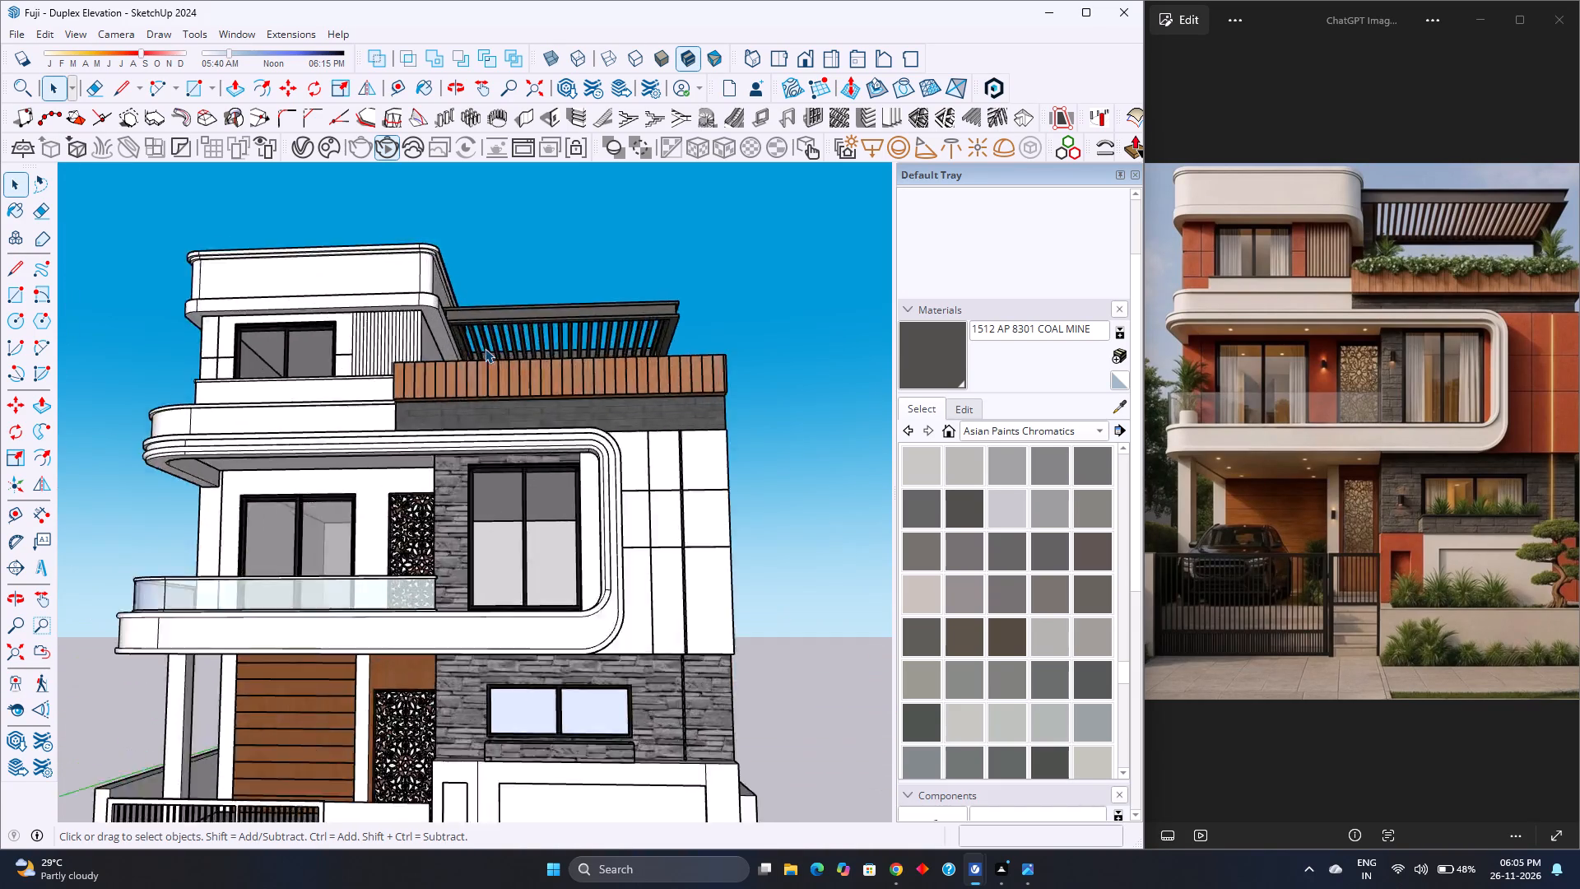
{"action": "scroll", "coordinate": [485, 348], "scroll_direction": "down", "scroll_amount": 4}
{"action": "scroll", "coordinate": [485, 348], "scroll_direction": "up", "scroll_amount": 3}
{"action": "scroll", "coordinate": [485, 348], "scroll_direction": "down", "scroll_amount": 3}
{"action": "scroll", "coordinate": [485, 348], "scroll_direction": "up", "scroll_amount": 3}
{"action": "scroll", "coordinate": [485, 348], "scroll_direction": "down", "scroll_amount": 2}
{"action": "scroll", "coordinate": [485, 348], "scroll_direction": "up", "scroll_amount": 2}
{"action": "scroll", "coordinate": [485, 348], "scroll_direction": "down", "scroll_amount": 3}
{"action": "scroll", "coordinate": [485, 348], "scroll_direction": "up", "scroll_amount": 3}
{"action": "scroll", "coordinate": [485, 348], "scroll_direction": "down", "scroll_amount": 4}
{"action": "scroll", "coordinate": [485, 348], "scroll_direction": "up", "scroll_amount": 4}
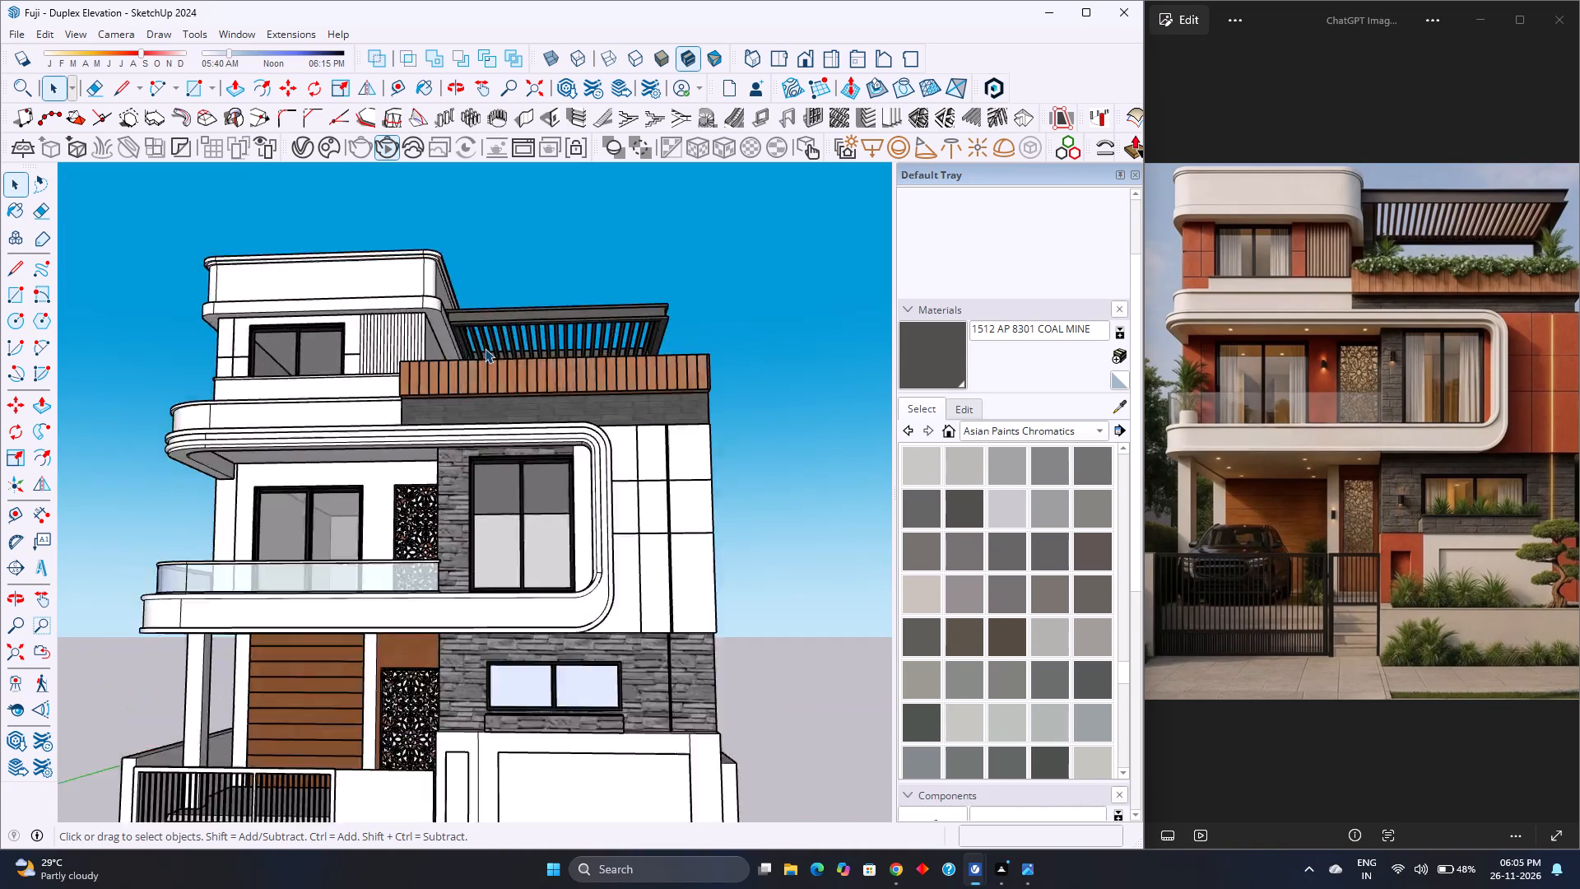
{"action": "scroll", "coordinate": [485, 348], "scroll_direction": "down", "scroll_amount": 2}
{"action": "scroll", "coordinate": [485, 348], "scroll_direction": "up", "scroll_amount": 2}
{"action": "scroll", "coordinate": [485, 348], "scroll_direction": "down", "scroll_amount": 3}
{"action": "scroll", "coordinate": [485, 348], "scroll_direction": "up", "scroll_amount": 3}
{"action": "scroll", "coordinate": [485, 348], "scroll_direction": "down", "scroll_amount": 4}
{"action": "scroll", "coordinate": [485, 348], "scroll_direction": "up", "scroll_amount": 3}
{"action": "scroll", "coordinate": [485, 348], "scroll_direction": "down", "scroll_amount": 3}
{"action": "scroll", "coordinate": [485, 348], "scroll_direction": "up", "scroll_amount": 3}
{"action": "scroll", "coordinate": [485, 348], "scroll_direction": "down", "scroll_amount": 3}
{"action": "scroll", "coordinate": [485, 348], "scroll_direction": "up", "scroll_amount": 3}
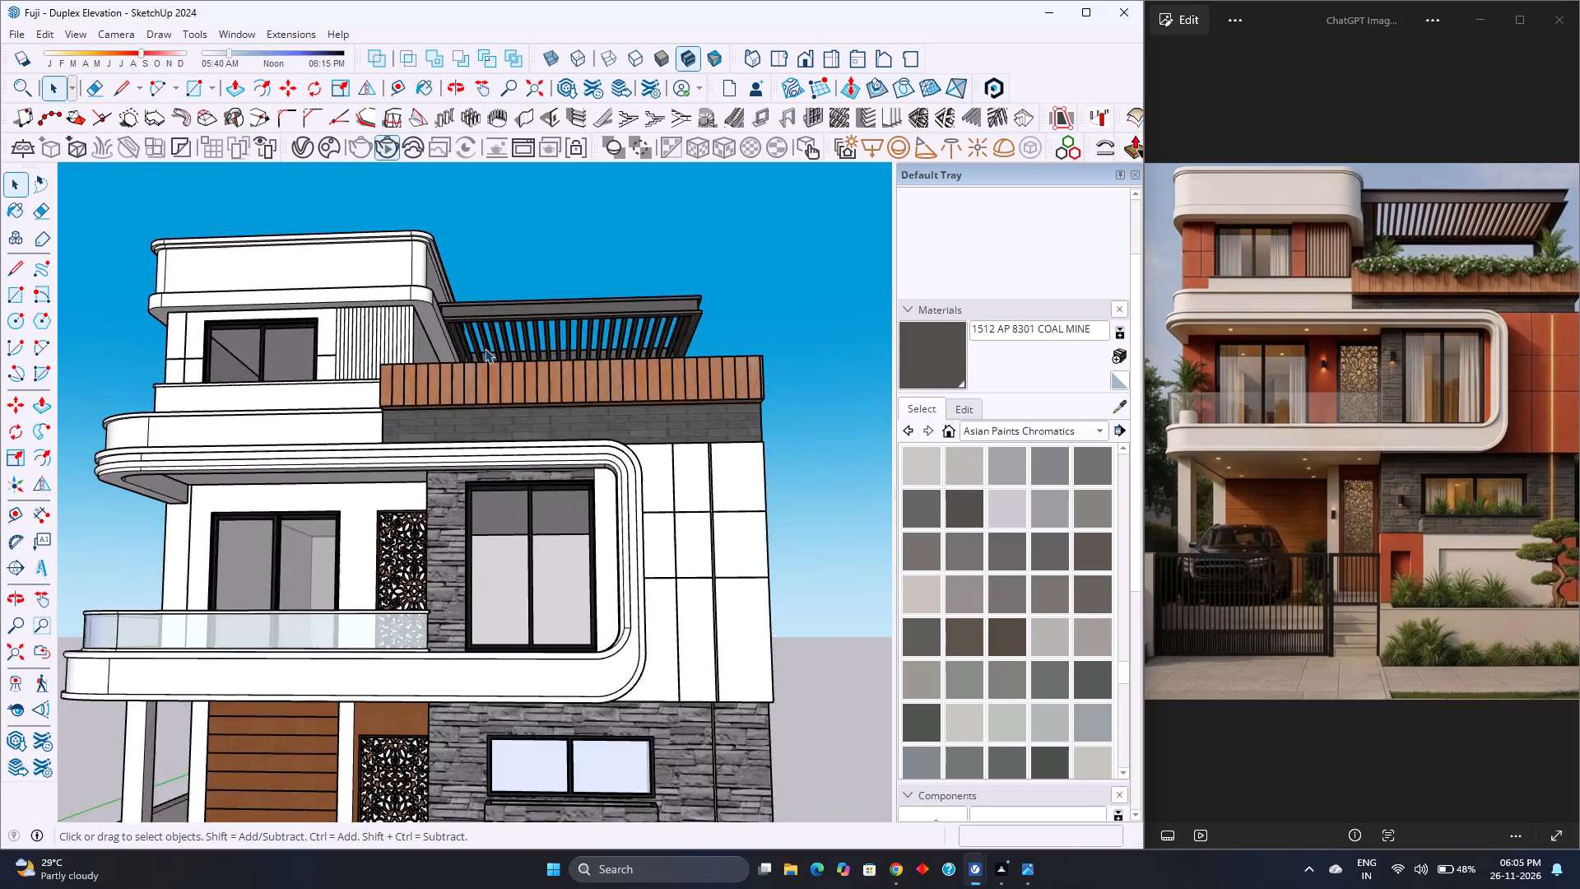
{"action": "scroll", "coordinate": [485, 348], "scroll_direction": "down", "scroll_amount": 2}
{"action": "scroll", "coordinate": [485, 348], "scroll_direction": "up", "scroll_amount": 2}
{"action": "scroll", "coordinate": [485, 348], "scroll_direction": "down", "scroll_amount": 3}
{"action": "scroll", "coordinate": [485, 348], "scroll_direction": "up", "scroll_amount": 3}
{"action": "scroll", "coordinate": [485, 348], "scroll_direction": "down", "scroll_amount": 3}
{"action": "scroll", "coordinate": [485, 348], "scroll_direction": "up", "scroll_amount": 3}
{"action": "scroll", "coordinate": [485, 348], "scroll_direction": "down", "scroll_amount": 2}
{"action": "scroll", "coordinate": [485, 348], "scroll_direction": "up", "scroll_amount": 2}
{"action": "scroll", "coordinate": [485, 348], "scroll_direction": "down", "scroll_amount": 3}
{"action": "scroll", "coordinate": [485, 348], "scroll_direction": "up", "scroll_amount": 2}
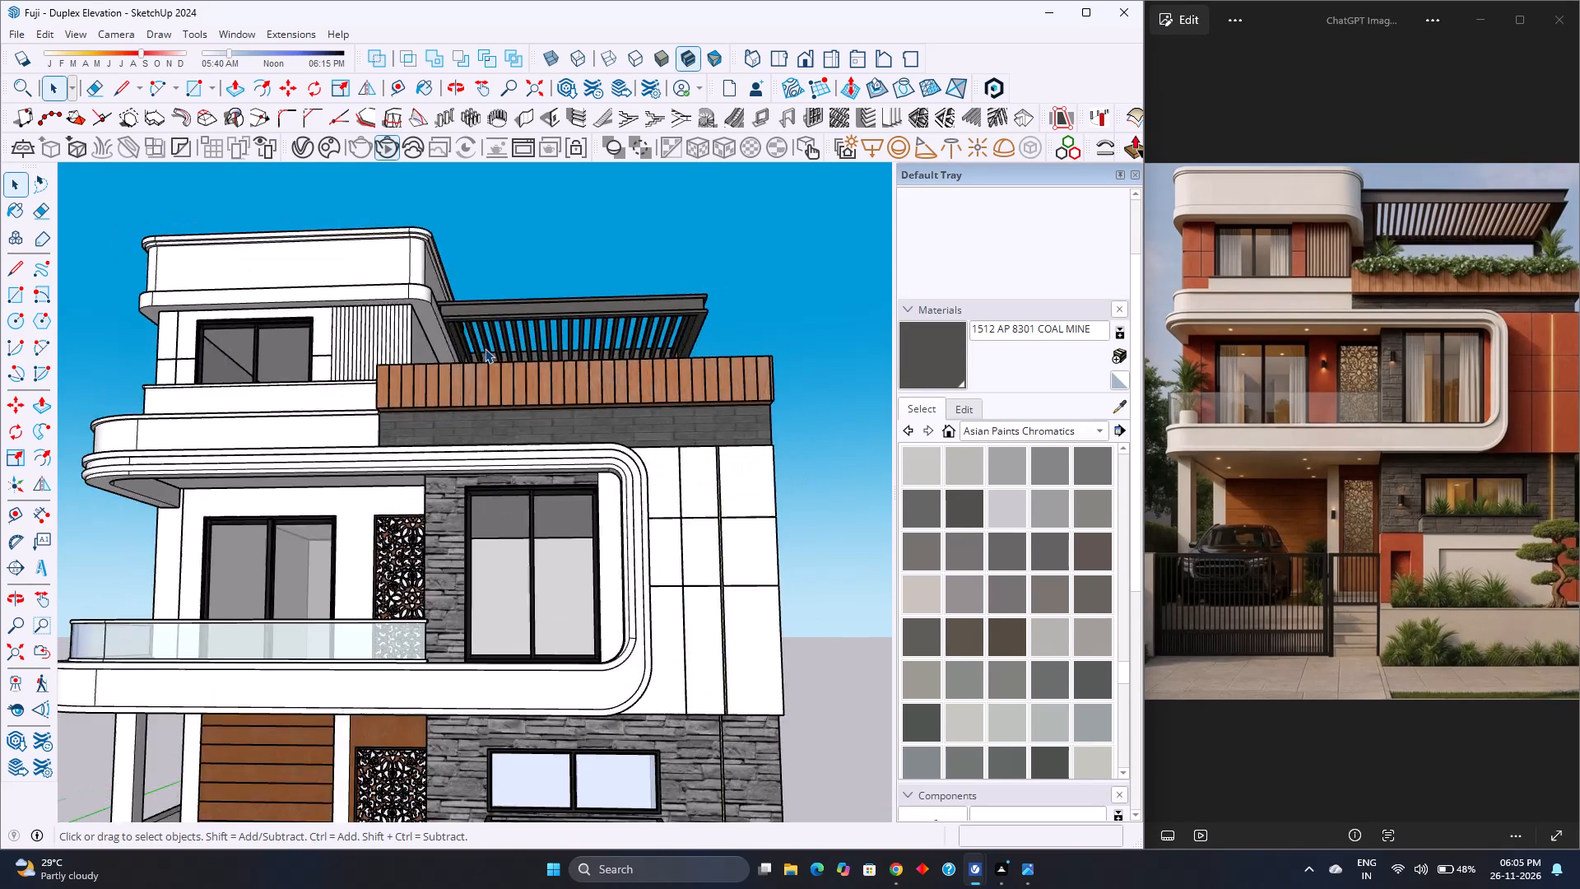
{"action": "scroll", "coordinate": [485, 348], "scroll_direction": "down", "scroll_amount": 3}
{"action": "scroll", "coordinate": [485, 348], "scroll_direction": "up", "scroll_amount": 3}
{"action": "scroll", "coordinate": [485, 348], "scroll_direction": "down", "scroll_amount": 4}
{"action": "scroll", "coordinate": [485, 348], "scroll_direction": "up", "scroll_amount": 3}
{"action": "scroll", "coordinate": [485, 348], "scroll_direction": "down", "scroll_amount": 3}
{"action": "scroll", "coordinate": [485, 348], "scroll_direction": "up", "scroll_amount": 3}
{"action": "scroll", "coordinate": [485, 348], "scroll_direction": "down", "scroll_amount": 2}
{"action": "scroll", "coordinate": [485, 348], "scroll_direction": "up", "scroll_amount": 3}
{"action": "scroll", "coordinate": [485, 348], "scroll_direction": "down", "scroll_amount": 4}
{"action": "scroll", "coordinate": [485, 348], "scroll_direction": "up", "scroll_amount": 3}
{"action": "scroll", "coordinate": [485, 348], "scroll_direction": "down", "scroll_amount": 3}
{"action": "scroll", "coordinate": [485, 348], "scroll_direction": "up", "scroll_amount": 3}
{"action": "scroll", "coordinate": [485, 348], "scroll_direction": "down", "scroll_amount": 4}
Show the whole duplex model in the standard front view, fitted to the drawing area.
{"action": "left_click", "coordinate": [21, 640]}
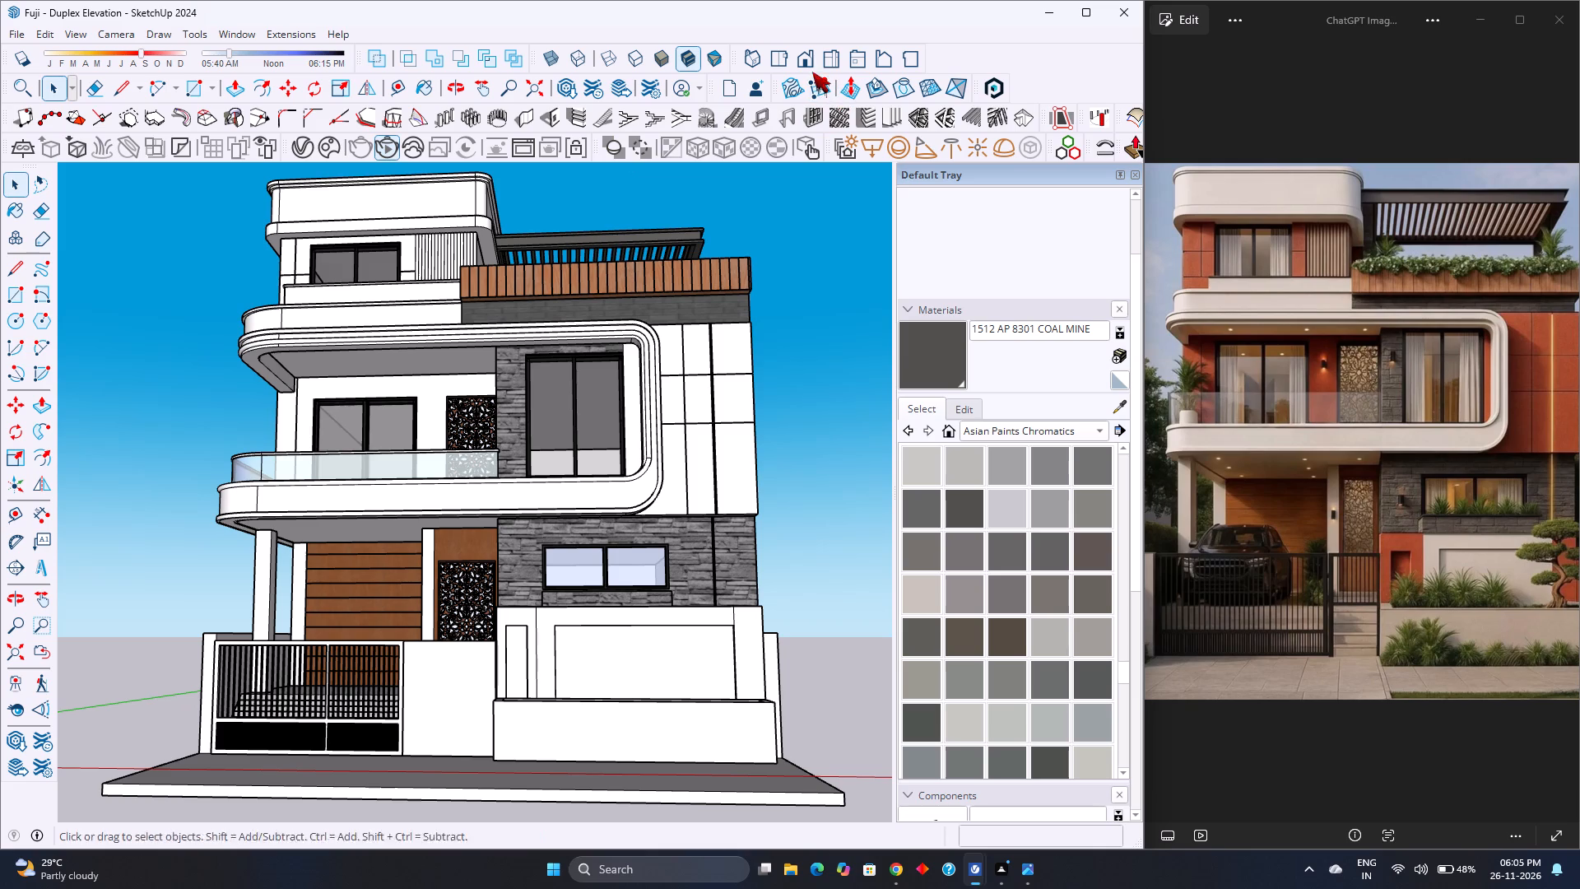
{"action": "left_click", "coordinate": [812, 66]}
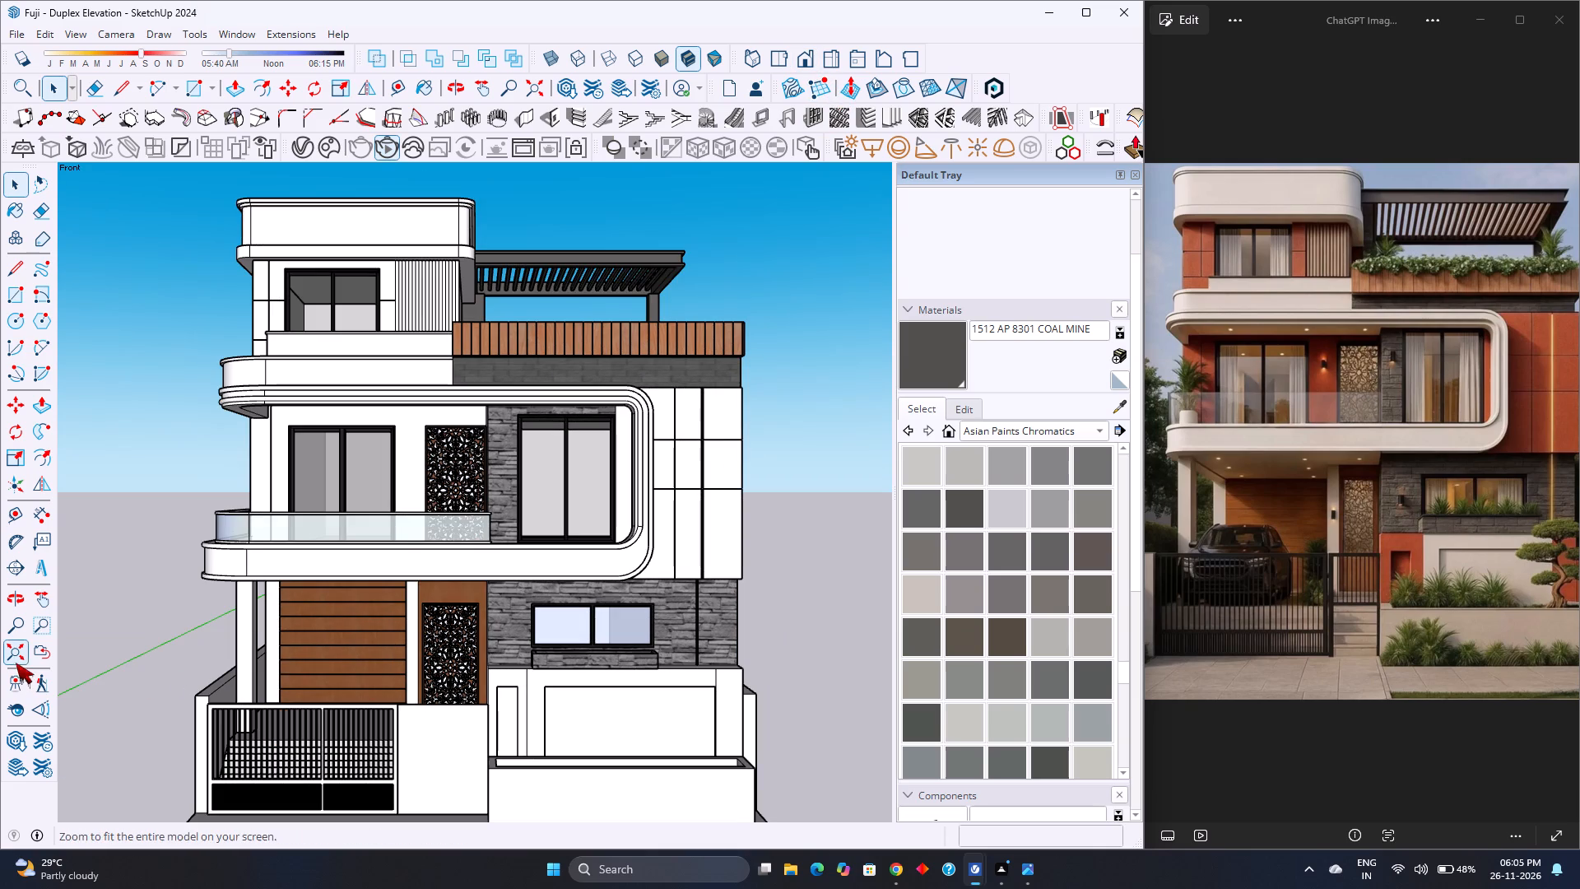
{"action": "left_click", "coordinate": [16, 657]}
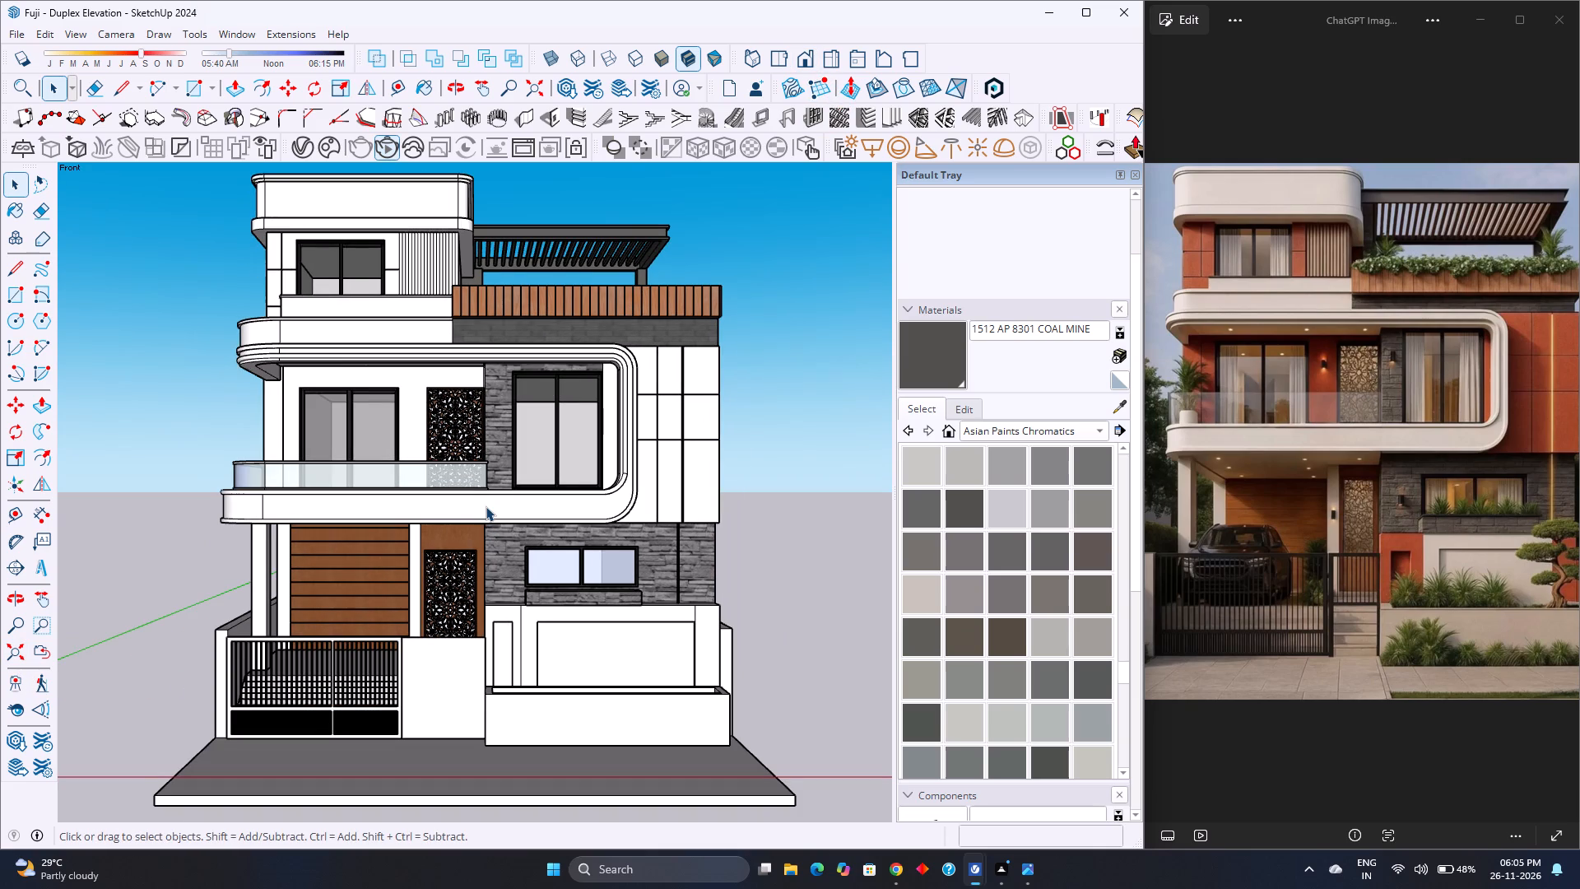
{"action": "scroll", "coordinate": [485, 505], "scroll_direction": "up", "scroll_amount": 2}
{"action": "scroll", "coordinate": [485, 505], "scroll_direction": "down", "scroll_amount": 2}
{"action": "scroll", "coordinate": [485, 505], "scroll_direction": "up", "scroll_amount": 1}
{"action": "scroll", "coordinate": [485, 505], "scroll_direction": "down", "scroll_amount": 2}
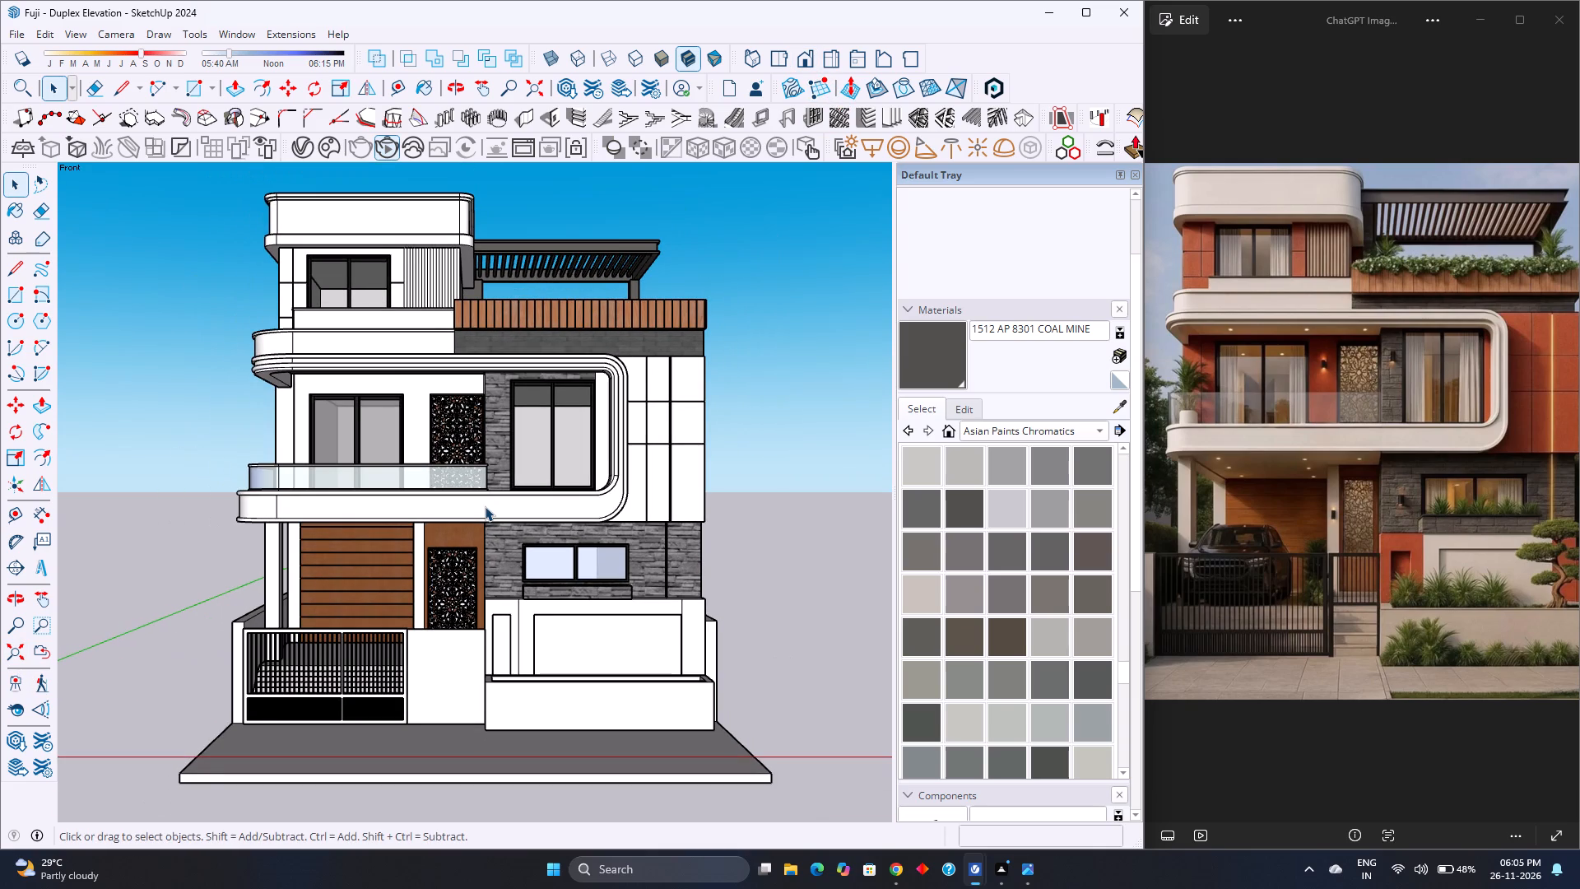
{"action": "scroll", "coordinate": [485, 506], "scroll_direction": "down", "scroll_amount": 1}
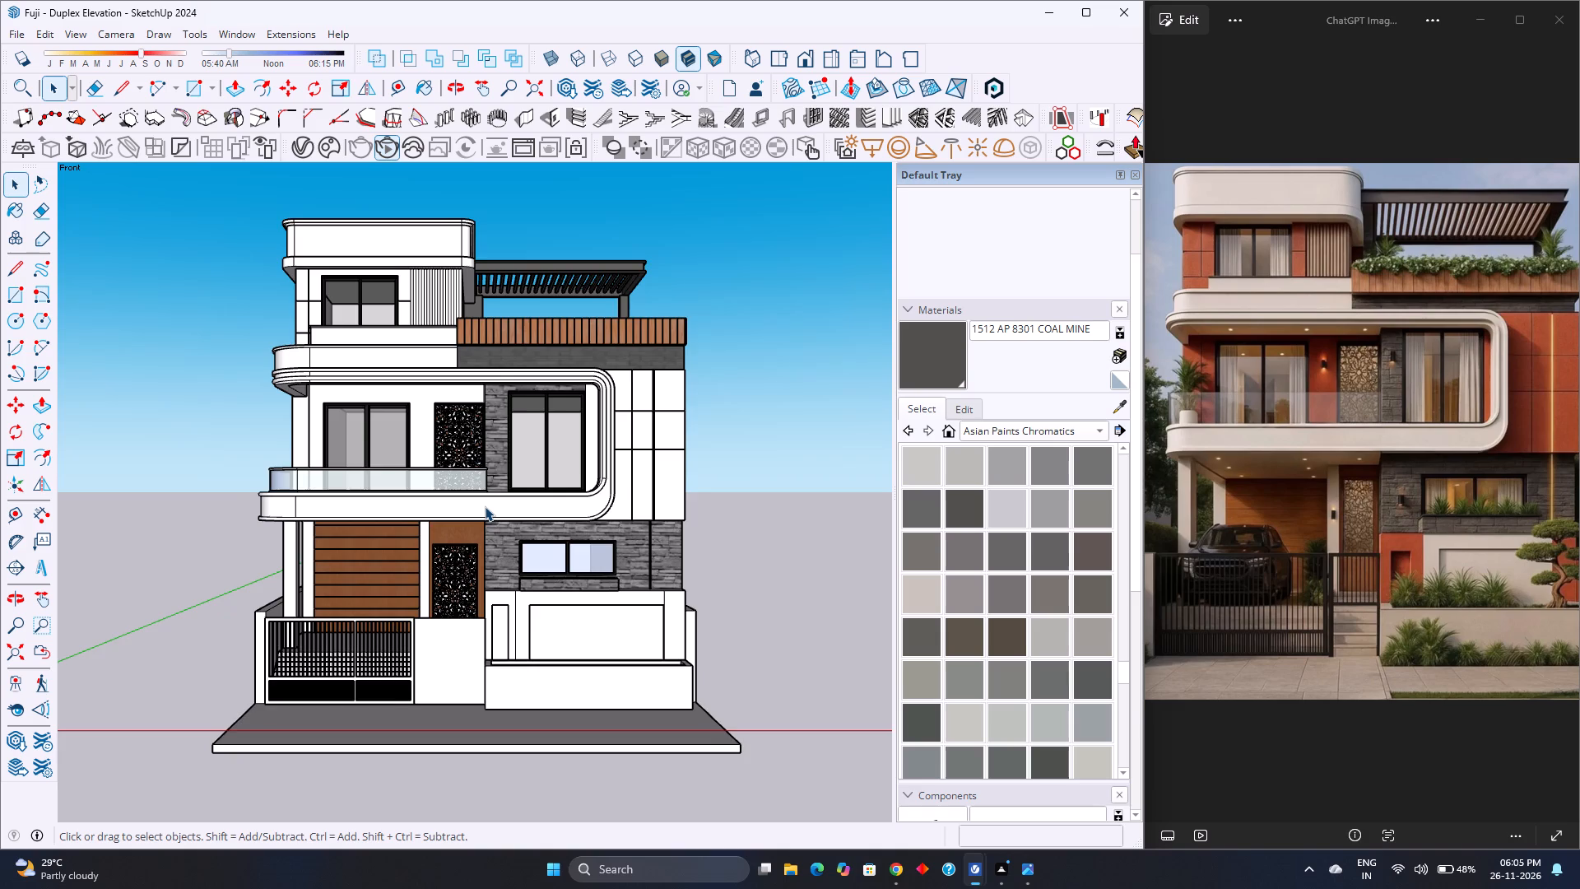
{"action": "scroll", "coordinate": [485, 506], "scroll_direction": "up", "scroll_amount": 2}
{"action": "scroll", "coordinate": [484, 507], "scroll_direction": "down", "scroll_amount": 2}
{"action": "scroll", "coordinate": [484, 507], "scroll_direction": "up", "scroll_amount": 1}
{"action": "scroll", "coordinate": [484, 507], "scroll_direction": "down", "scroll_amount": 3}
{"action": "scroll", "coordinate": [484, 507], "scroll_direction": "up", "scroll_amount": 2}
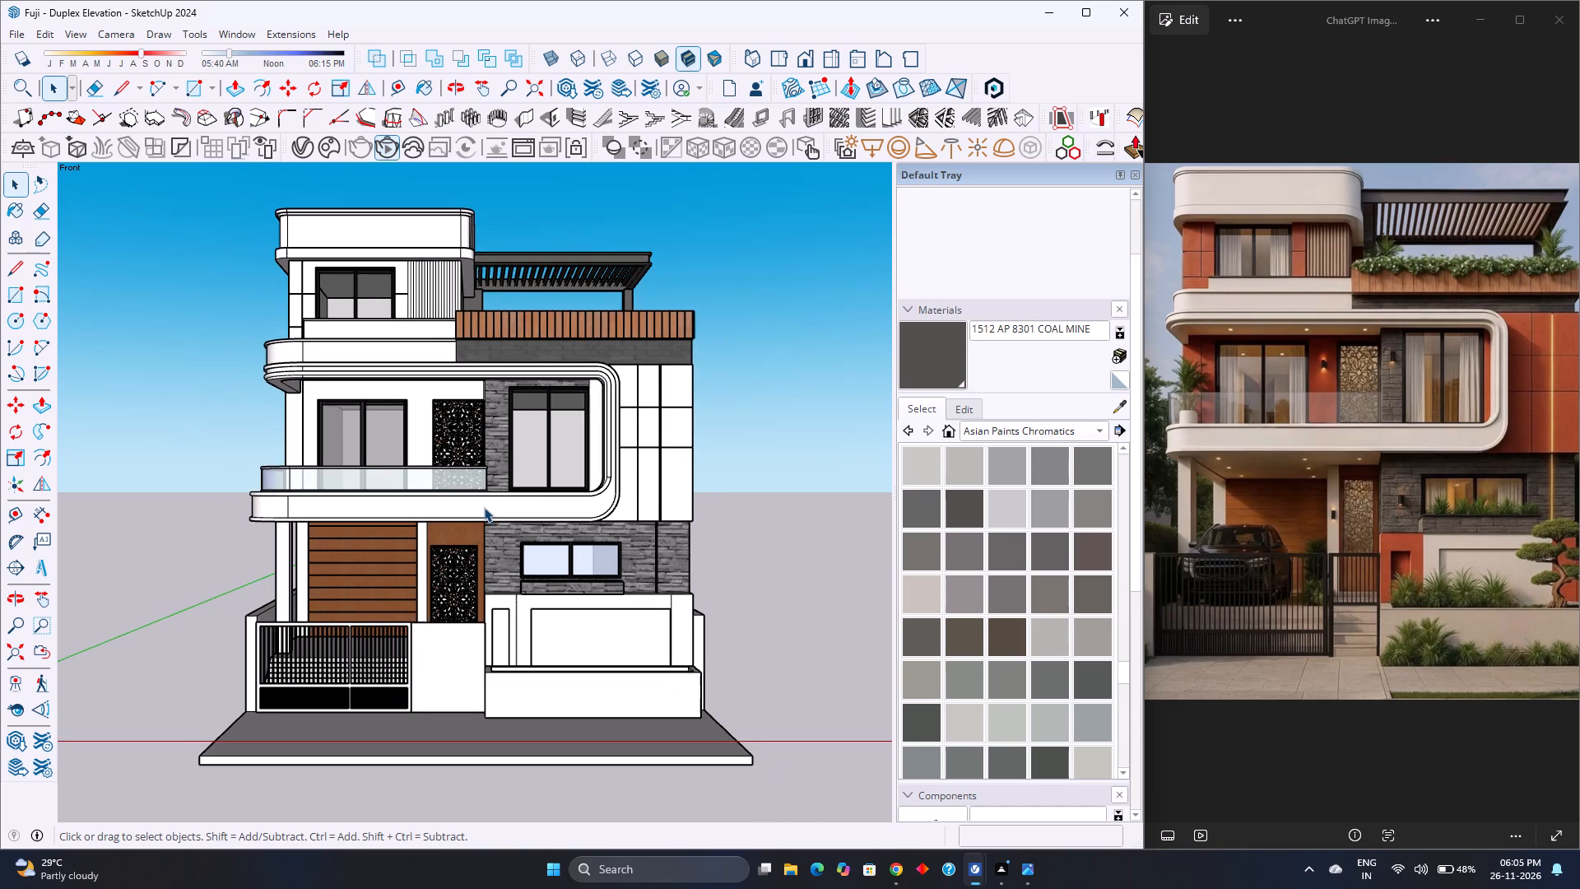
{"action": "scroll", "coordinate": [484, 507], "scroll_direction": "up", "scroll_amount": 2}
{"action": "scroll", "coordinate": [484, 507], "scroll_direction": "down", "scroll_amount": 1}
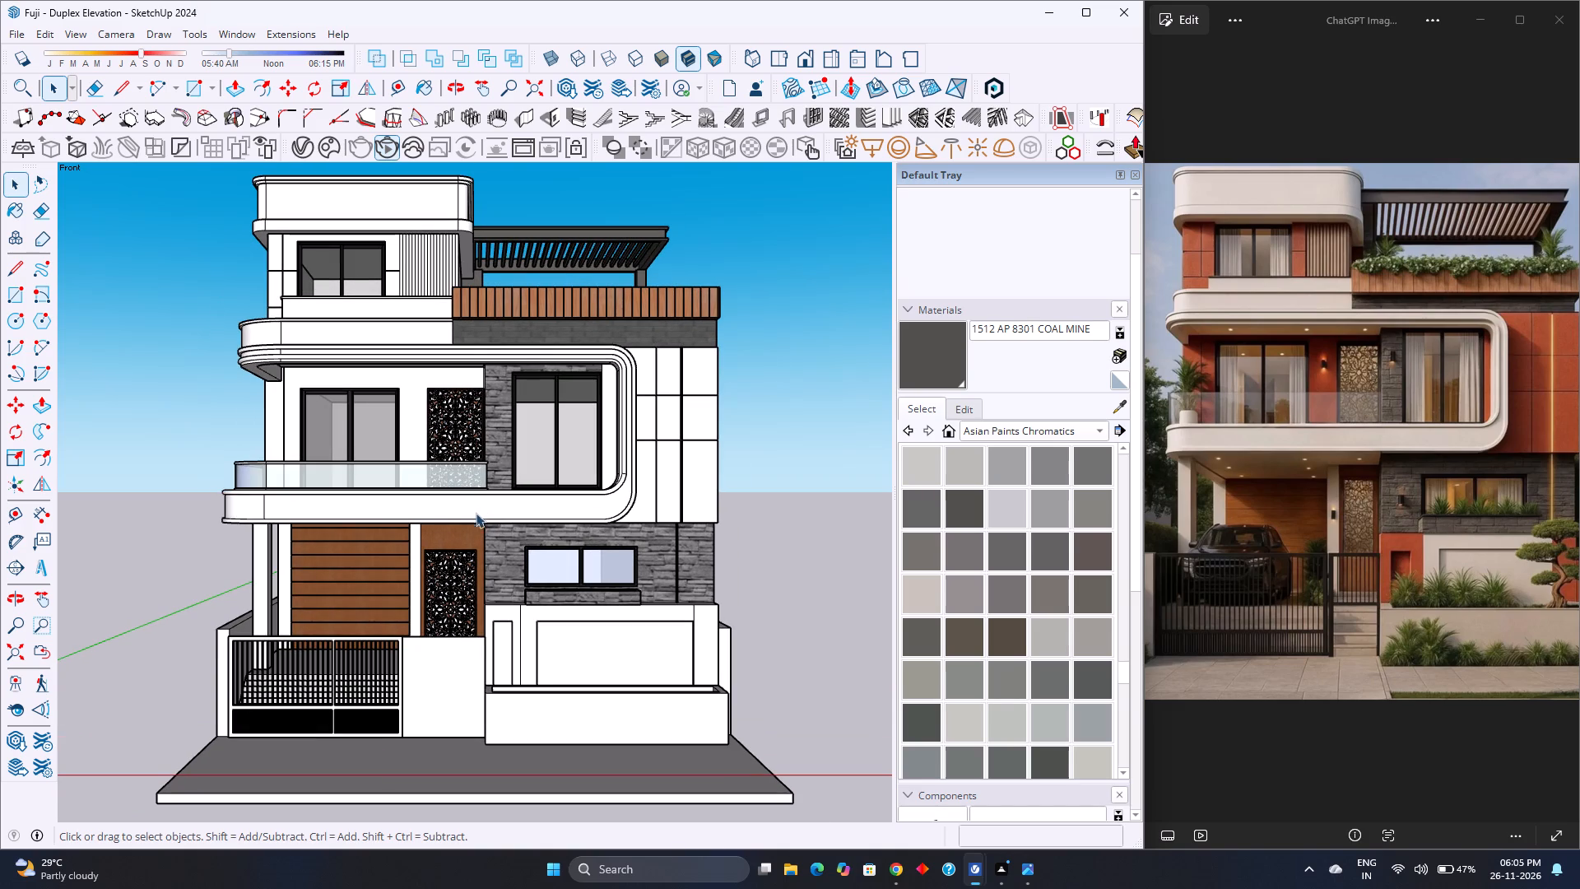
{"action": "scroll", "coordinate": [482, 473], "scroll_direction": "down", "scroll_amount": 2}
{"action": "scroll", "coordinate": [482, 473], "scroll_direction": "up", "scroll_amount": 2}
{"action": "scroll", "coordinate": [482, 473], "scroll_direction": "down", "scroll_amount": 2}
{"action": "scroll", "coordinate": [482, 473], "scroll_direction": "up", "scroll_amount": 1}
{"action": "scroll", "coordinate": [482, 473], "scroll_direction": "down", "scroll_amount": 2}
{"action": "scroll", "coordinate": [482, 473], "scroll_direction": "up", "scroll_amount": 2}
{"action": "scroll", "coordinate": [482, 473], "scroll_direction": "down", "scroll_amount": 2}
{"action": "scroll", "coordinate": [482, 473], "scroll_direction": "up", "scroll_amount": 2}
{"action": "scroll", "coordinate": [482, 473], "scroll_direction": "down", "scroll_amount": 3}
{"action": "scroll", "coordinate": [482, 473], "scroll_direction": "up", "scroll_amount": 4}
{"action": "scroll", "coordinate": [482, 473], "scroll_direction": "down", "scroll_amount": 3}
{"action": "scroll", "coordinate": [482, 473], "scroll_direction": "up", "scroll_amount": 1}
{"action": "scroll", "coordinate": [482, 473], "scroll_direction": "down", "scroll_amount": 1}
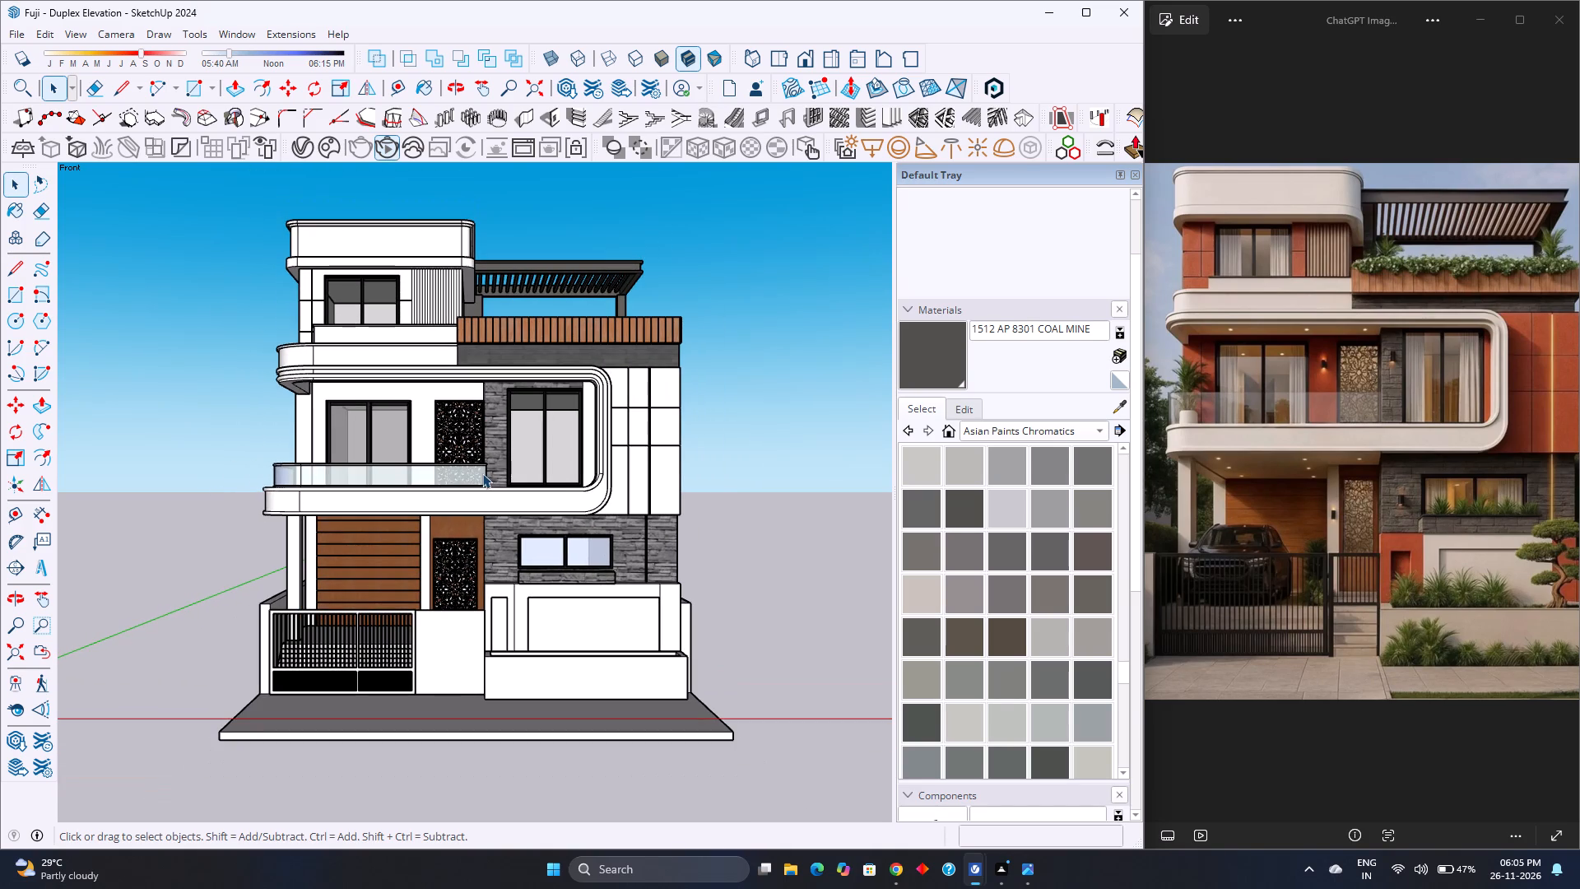
Look through the Asian Paints Chromatics material collection for a colour matching the reference image's facade, checking the brown, terracotta and red shades.
{"action": "scroll", "coordinate": [1011, 556], "scroll_direction": "down", "scroll_amount": 12}
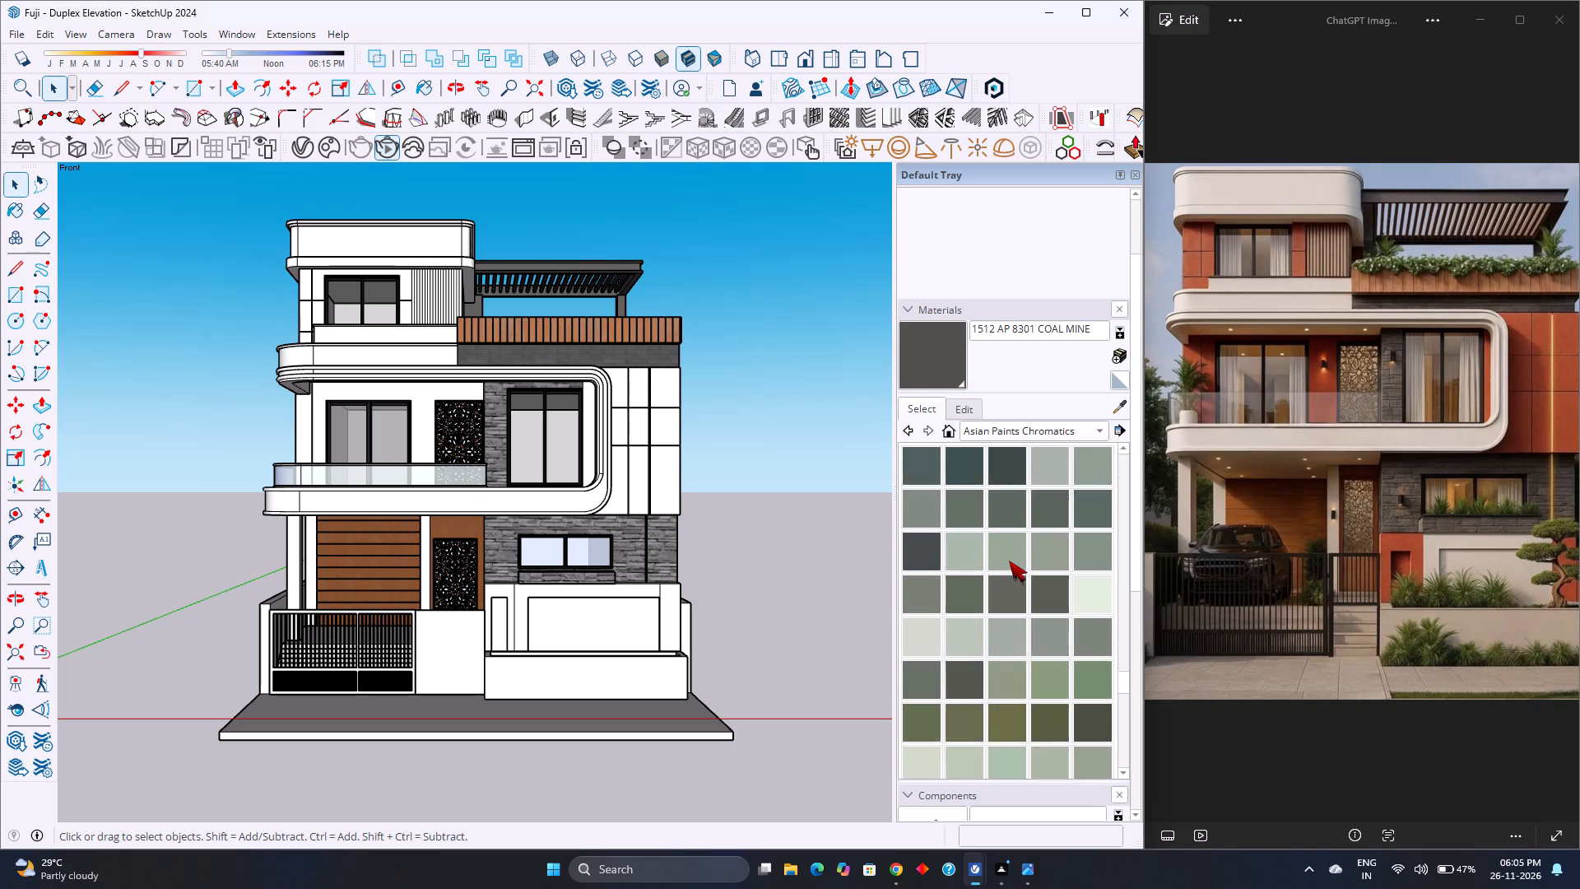
{"action": "scroll", "coordinate": [1009, 561], "scroll_direction": "down", "scroll_amount": 9}
{"action": "scroll", "coordinate": [1008, 561], "scroll_direction": "down", "scroll_amount": 17}
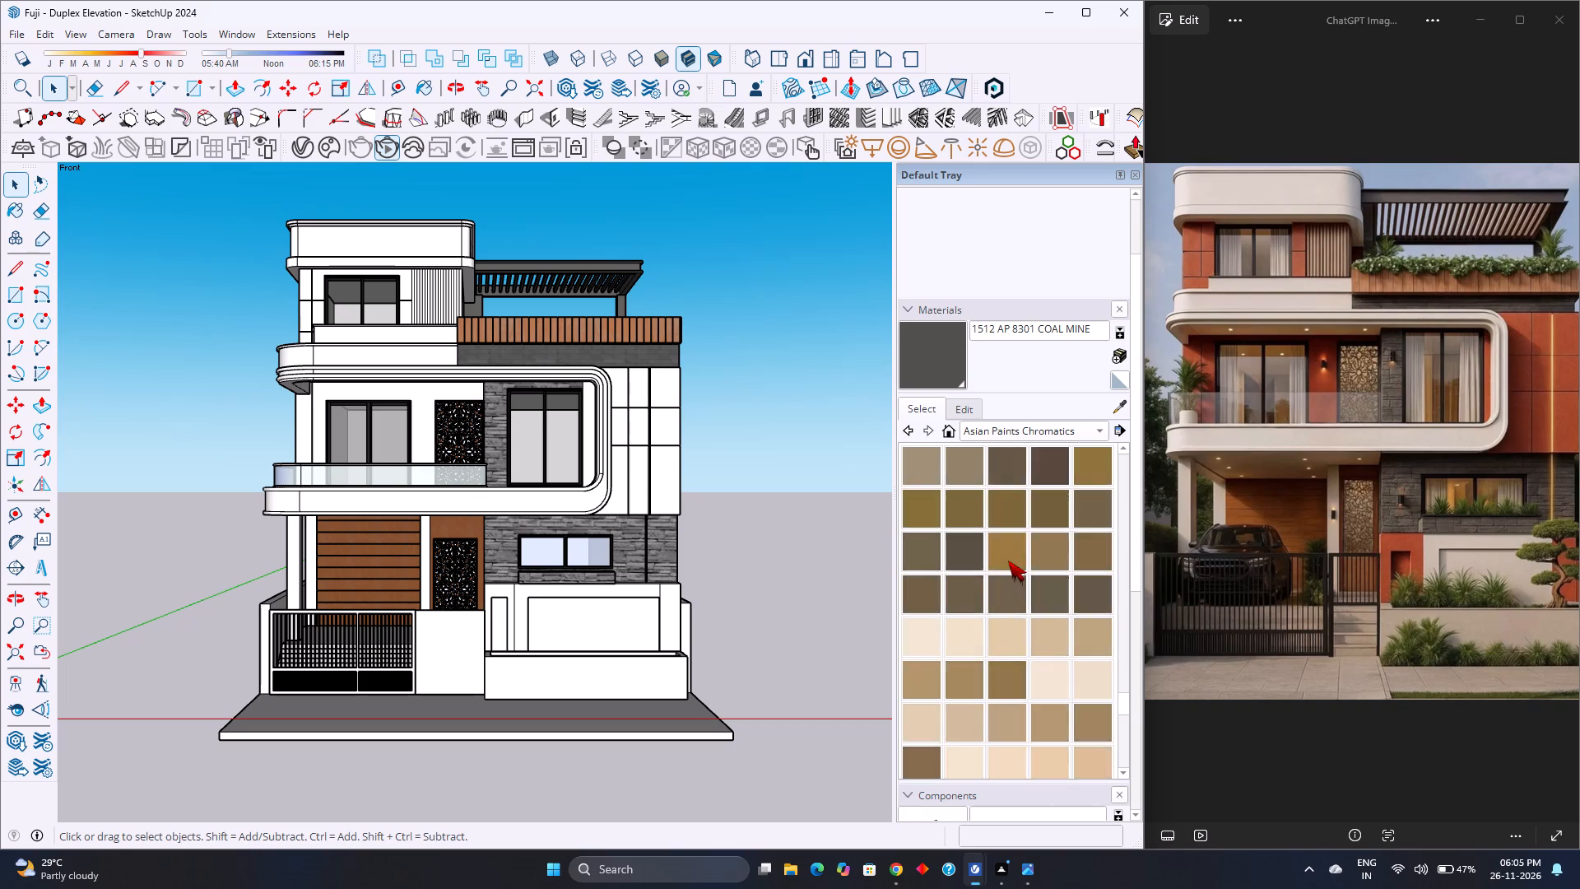
{"action": "scroll", "coordinate": [1008, 561], "scroll_direction": "down", "scroll_amount": 20}
{"action": "scroll", "coordinate": [1008, 561], "scroll_direction": "down", "scroll_amount": 7}
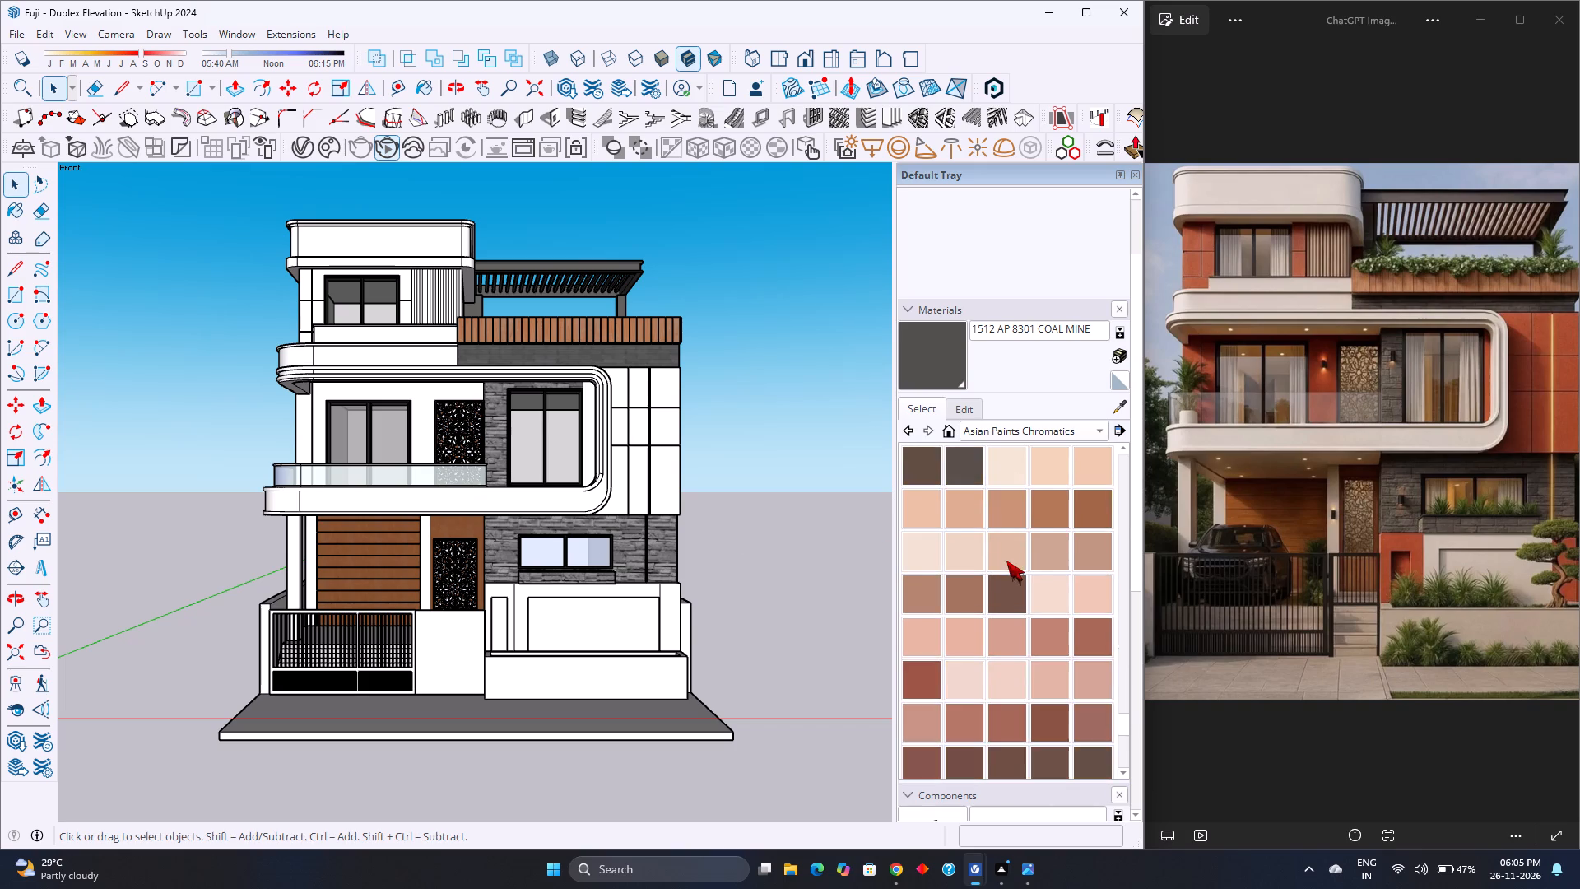
{"action": "scroll", "coordinate": [1006, 561], "scroll_direction": "down", "scroll_amount": 4}
{"action": "scroll", "coordinate": [1006, 561], "scroll_direction": "up", "scroll_amount": 1}
{"action": "scroll", "coordinate": [1006, 561], "scroll_direction": "down", "scroll_amount": 7}
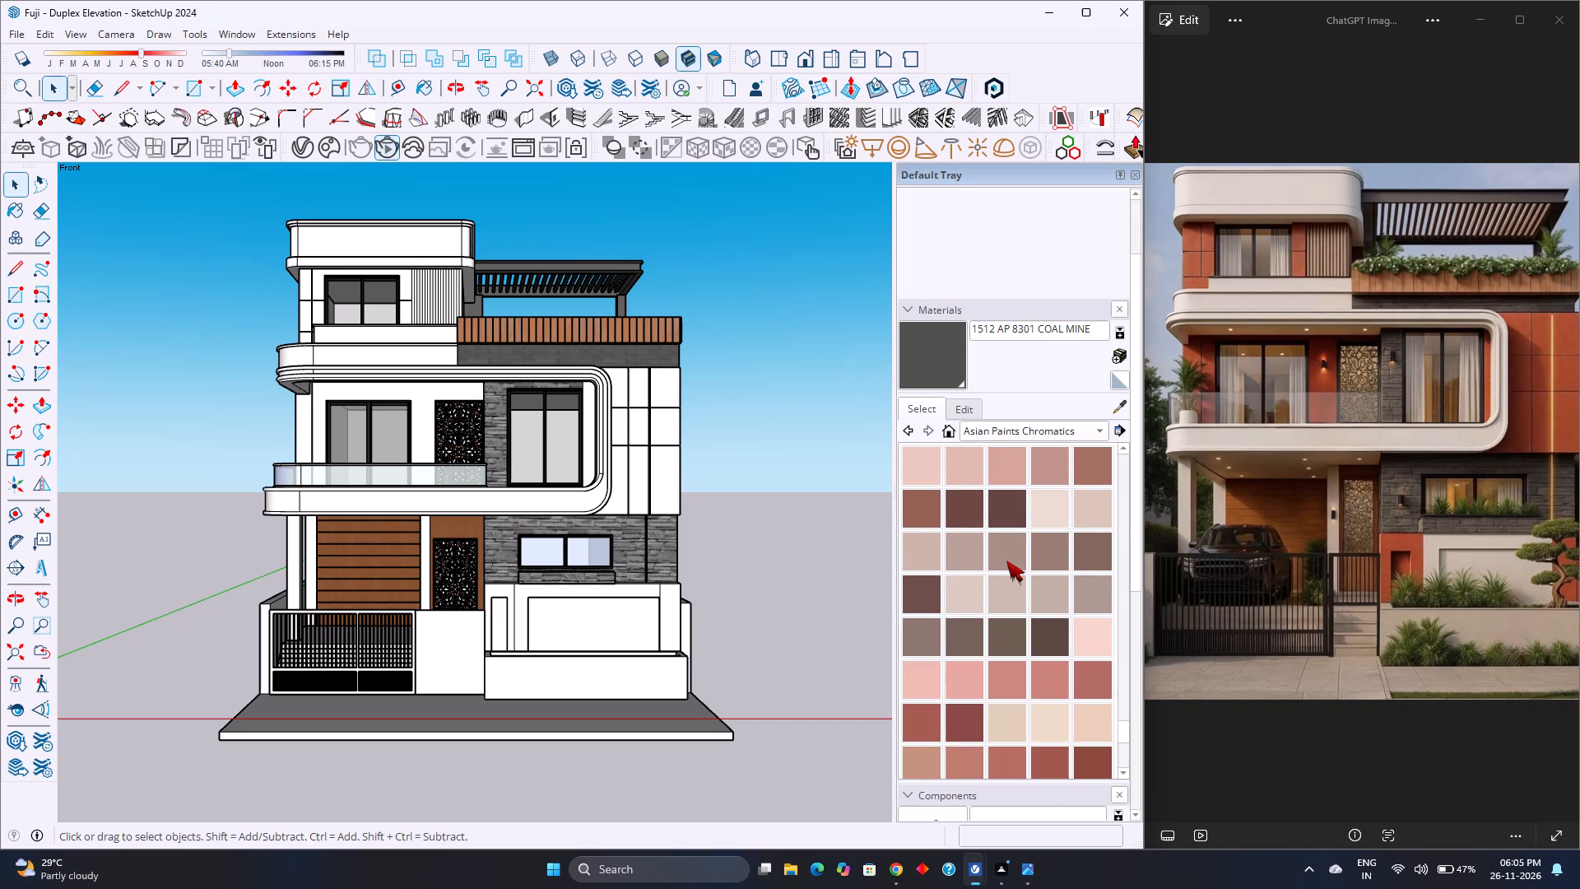
{"action": "scroll", "coordinate": [1006, 561], "scroll_direction": "down", "scroll_amount": 10}
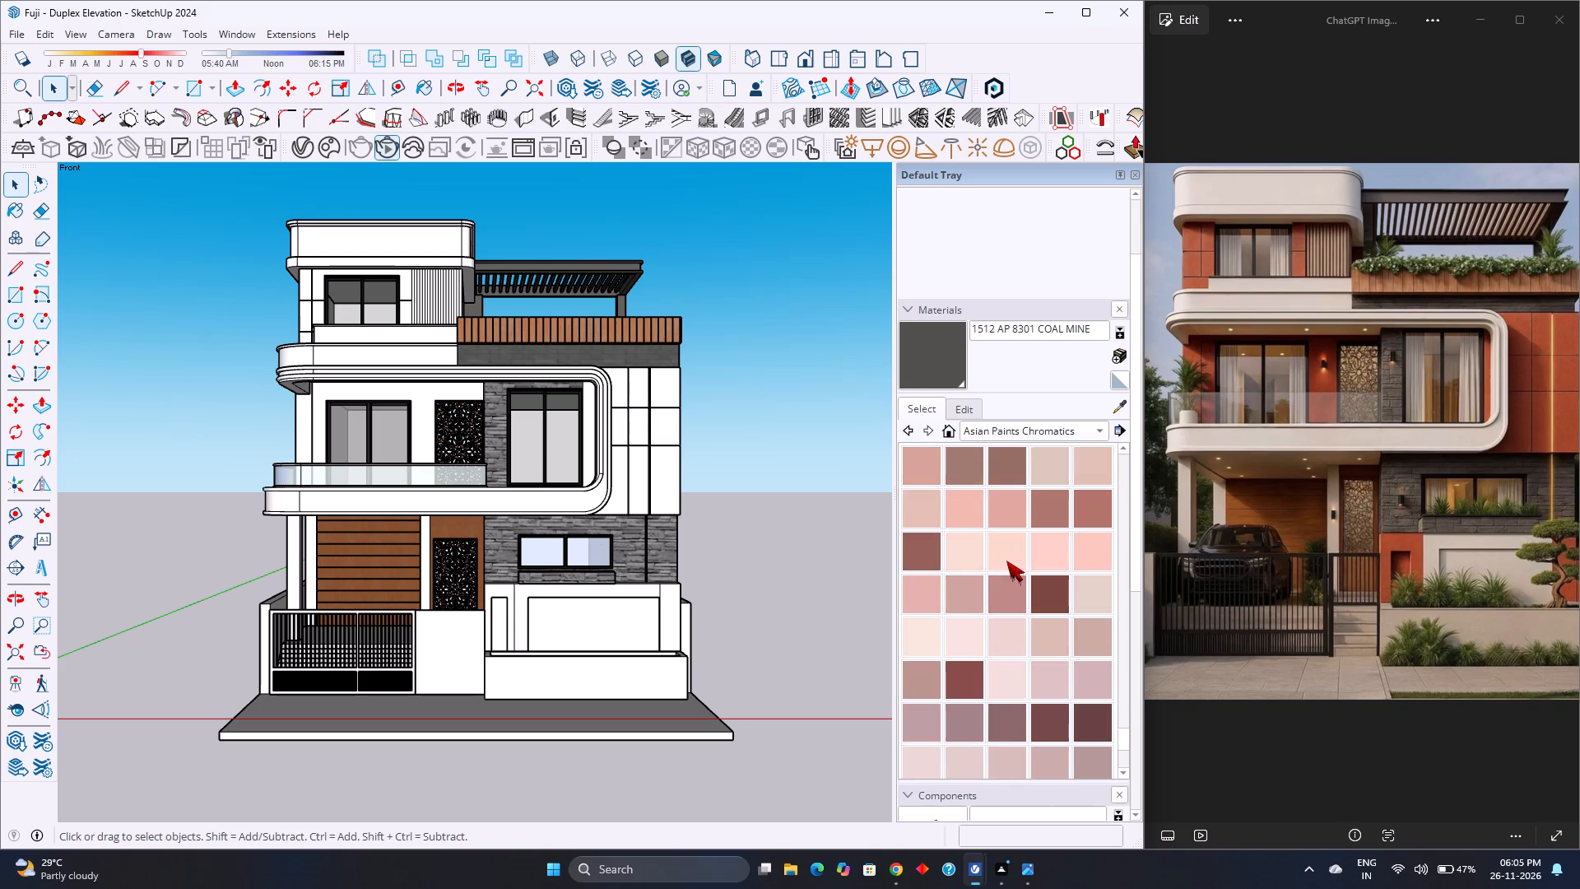
{"action": "scroll", "coordinate": [1006, 561], "scroll_direction": "down", "scroll_amount": 14}
{"action": "scroll", "coordinate": [1006, 561], "scroll_direction": "down", "scroll_amount": 9}
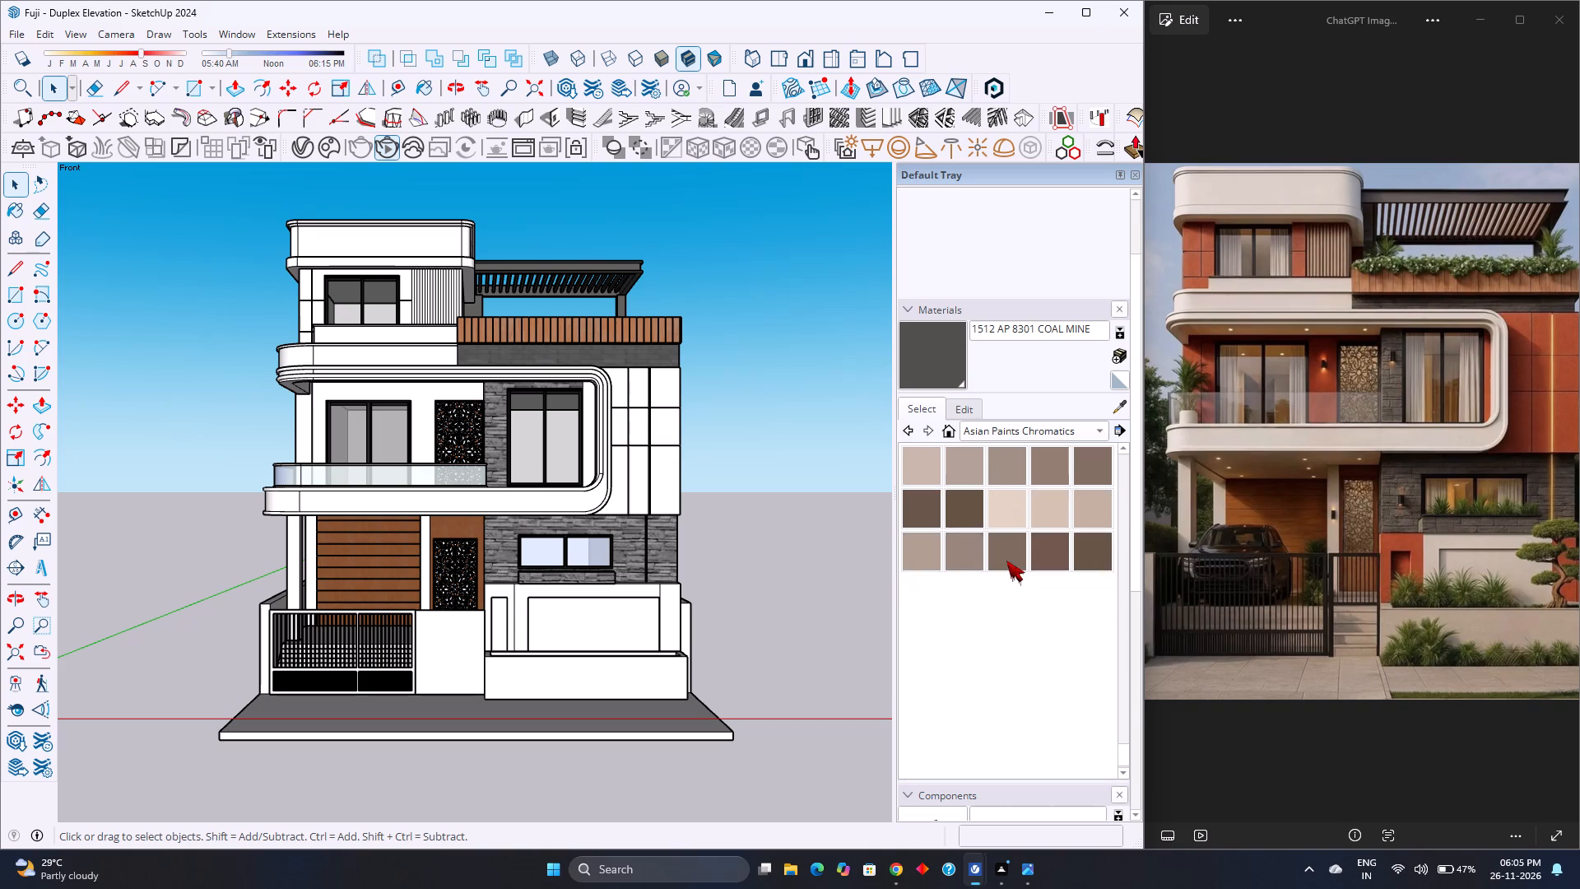
{"action": "scroll", "coordinate": [1006, 561], "scroll_direction": "up", "scroll_amount": 5}
{"action": "scroll", "coordinate": [1006, 561], "scroll_direction": "down", "scroll_amount": 4}
{"action": "scroll", "coordinate": [1006, 561], "scroll_direction": "up", "scroll_amount": 3}
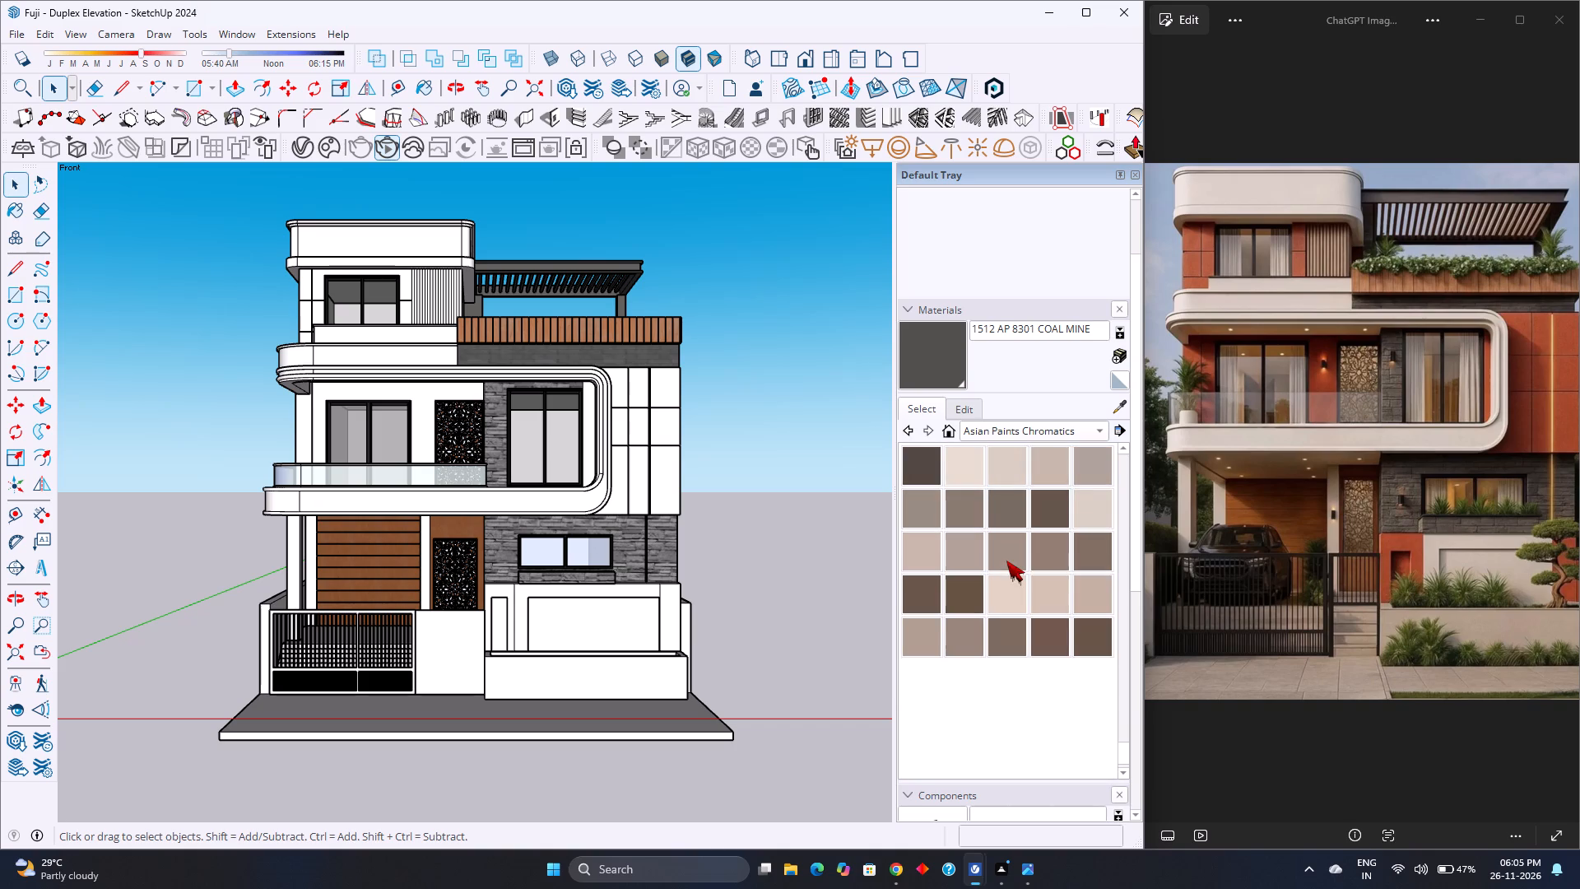
{"action": "scroll", "coordinate": [1006, 561], "scroll_direction": "down", "scroll_amount": 3}
{"action": "scroll", "coordinate": [1006, 561], "scroll_direction": "up", "scroll_amount": 3}
{"action": "scroll", "coordinate": [1006, 561], "scroll_direction": "down", "scroll_amount": 4}
{"action": "scroll", "coordinate": [1006, 561], "scroll_direction": "up", "scroll_amount": 4}
{"action": "scroll", "coordinate": [1006, 561], "scroll_direction": "down", "scroll_amount": 4}
{"action": "scroll", "coordinate": [1006, 561], "scroll_direction": "up", "scroll_amount": 3}
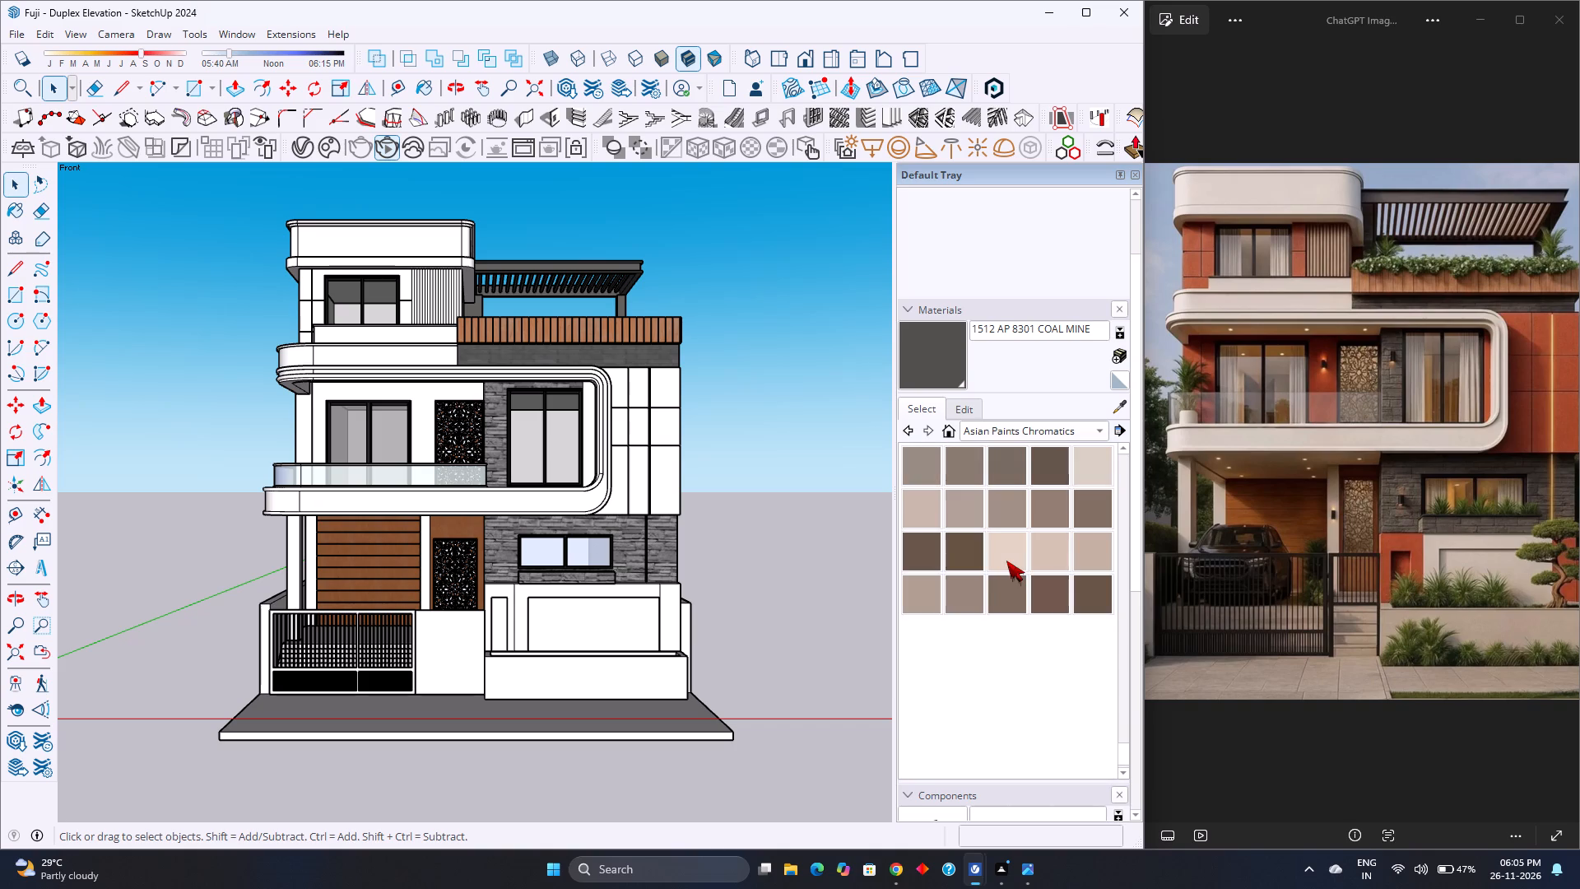
{"action": "scroll", "coordinate": [1006, 561], "scroll_direction": "up", "scroll_amount": 1}
{"action": "scroll", "coordinate": [1006, 561], "scroll_direction": "down", "scroll_amount": 4}
{"action": "scroll", "coordinate": [1006, 561], "scroll_direction": "up", "scroll_amount": 4}
{"action": "scroll", "coordinate": [1006, 561], "scroll_direction": "down", "scroll_amount": 4}
{"action": "scroll", "coordinate": [1006, 561], "scroll_direction": "up", "scroll_amount": 3}
{"action": "scroll", "coordinate": [1006, 561], "scroll_direction": "down", "scroll_amount": 3}
{"action": "scroll", "coordinate": [1006, 561], "scroll_direction": "up", "scroll_amount": 3}
{"action": "scroll", "coordinate": [1006, 560], "scroll_direction": "down", "scroll_amount": 4}
{"action": "scroll", "coordinate": [1006, 560], "scroll_direction": "up", "scroll_amount": 2}
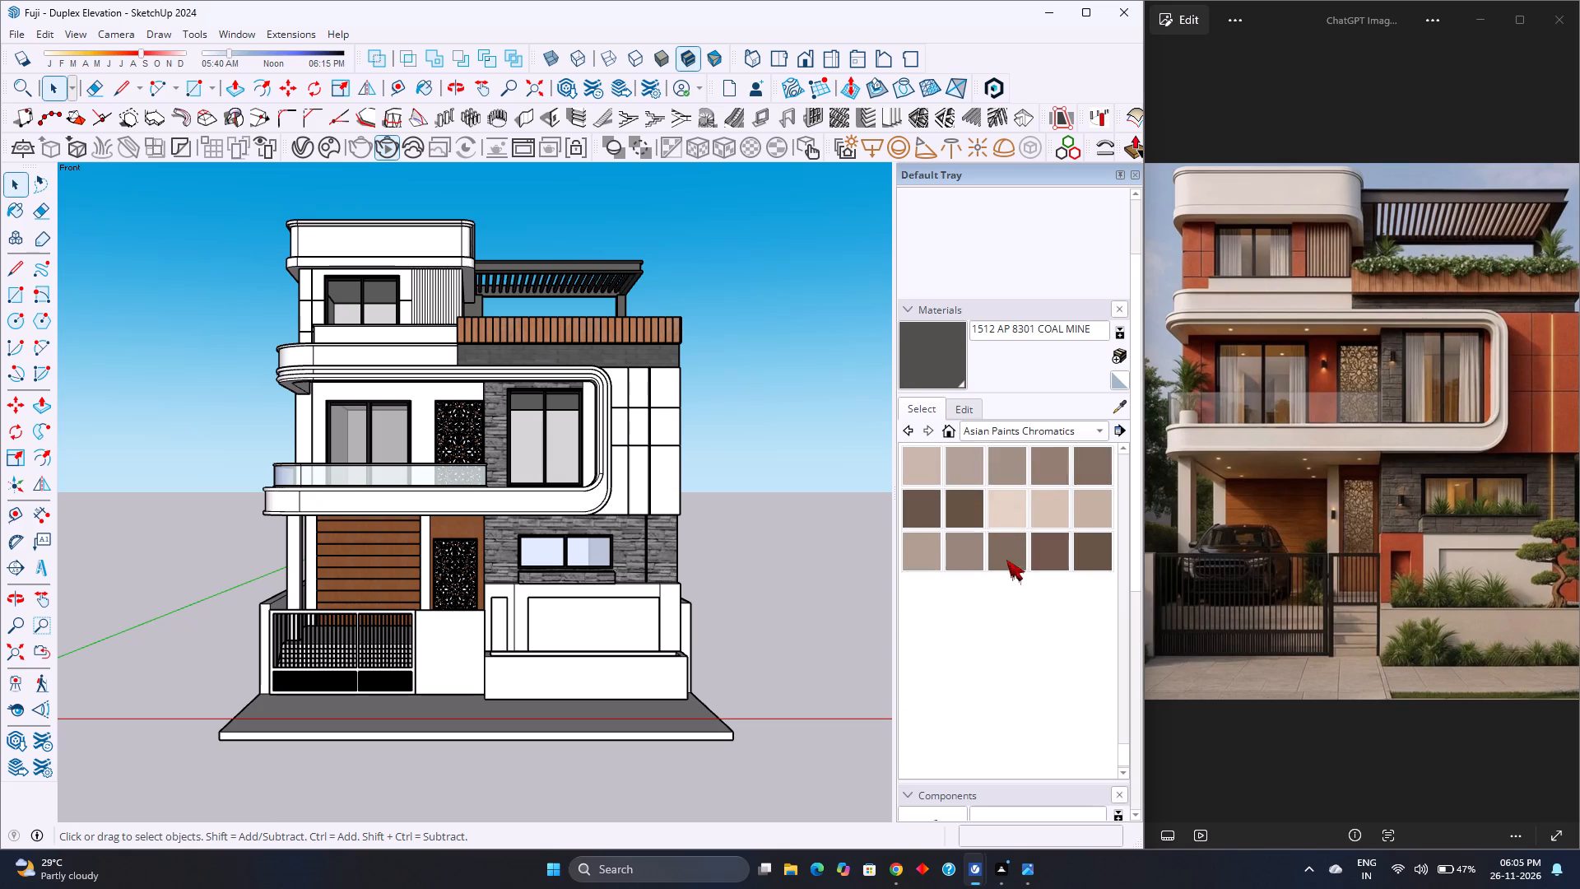
{"action": "scroll", "coordinate": [1006, 560], "scroll_direction": "up", "scroll_amount": 2}
{"action": "scroll", "coordinate": [1006, 560], "scroll_direction": "down", "scroll_amount": 3}
{"action": "scroll", "coordinate": [1006, 560], "scroll_direction": "up", "scroll_amount": 3}
{"action": "scroll", "coordinate": [1006, 560], "scroll_direction": "down", "scroll_amount": 4}
{"action": "scroll", "coordinate": [1006, 560], "scroll_direction": "up", "scroll_amount": 4}
{"action": "scroll", "coordinate": [1006, 560], "scroll_direction": "down", "scroll_amount": 4}
{"action": "scroll", "coordinate": [1006, 560], "scroll_direction": "up", "scroll_amount": 3}
{"action": "scroll", "coordinate": [1006, 560], "scroll_direction": "down", "scroll_amount": 3}
{"action": "scroll", "coordinate": [1006, 560], "scroll_direction": "up", "scroll_amount": 4}
{"action": "scroll", "coordinate": [1006, 560], "scroll_direction": "down", "scroll_amount": 4}
{"action": "scroll", "coordinate": [1006, 560], "scroll_direction": "up", "scroll_amount": 3}
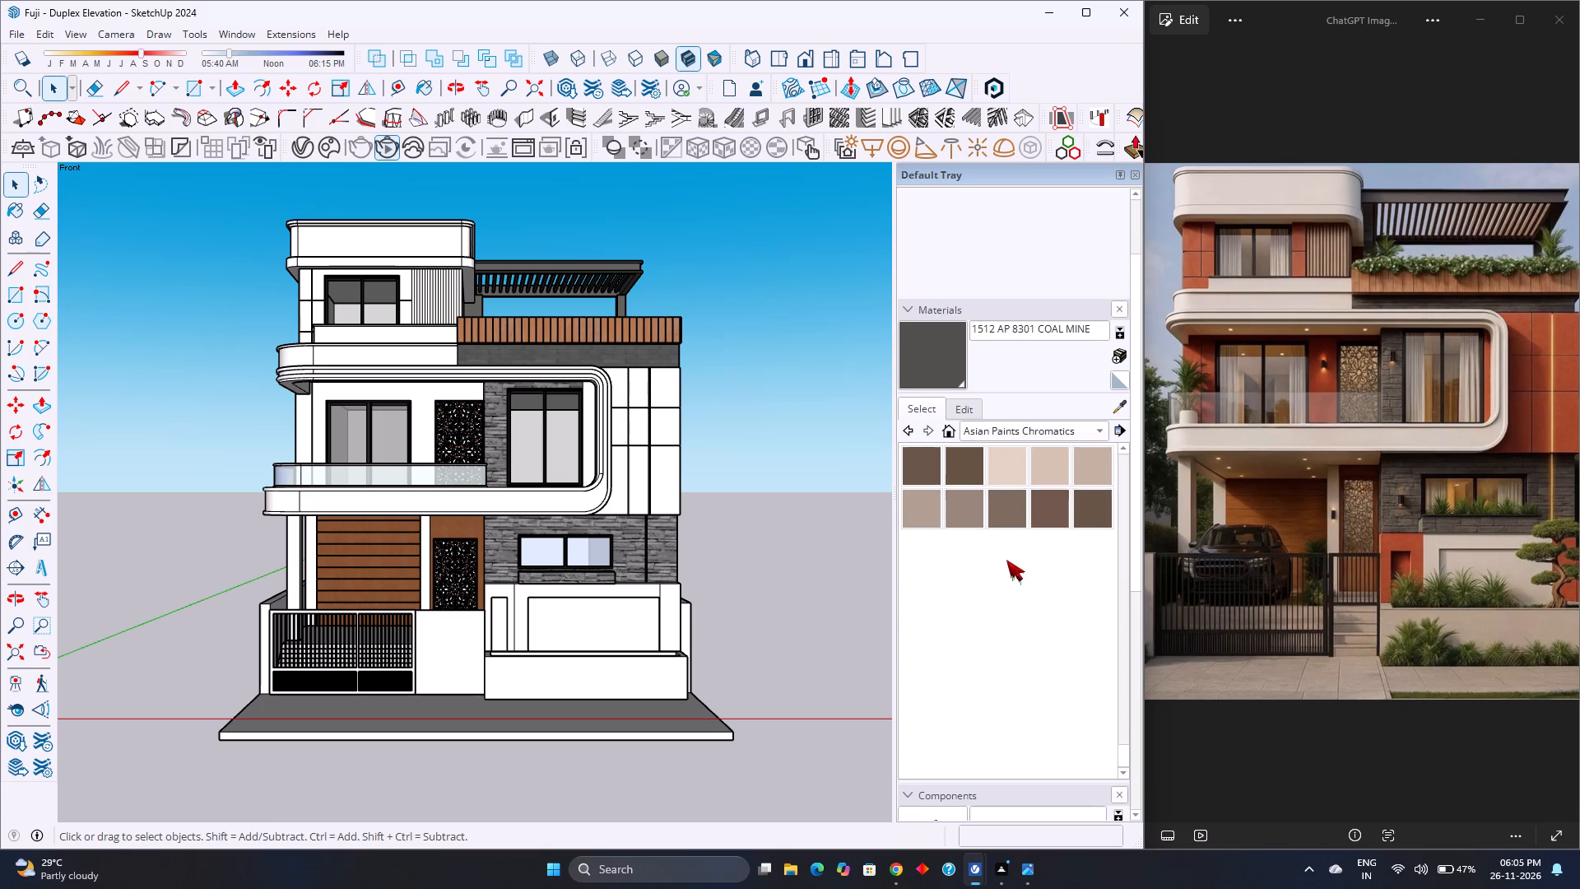
{"action": "scroll", "coordinate": [1006, 560], "scroll_direction": "down", "scroll_amount": 4}
{"action": "scroll", "coordinate": [1006, 560], "scroll_direction": "up", "scroll_amount": 4}
{"action": "scroll", "coordinate": [1006, 560], "scroll_direction": "down", "scroll_amount": 4}
{"action": "scroll", "coordinate": [1006, 560], "scroll_direction": "up", "scroll_amount": 4}
{"action": "scroll", "coordinate": [1006, 560], "scroll_direction": "down", "scroll_amount": 5}
{"action": "scroll", "coordinate": [1006, 560], "scroll_direction": "up", "scroll_amount": 5}
{"action": "scroll", "coordinate": [1006, 559], "scroll_direction": "down", "scroll_amount": 5}
{"action": "scroll", "coordinate": [1006, 559], "scroll_direction": "up", "scroll_amount": 4}
{"action": "scroll", "coordinate": [1006, 559], "scroll_direction": "down", "scroll_amount": 3}
{"action": "scroll", "coordinate": [1006, 559], "scroll_direction": "up", "scroll_amount": 4}
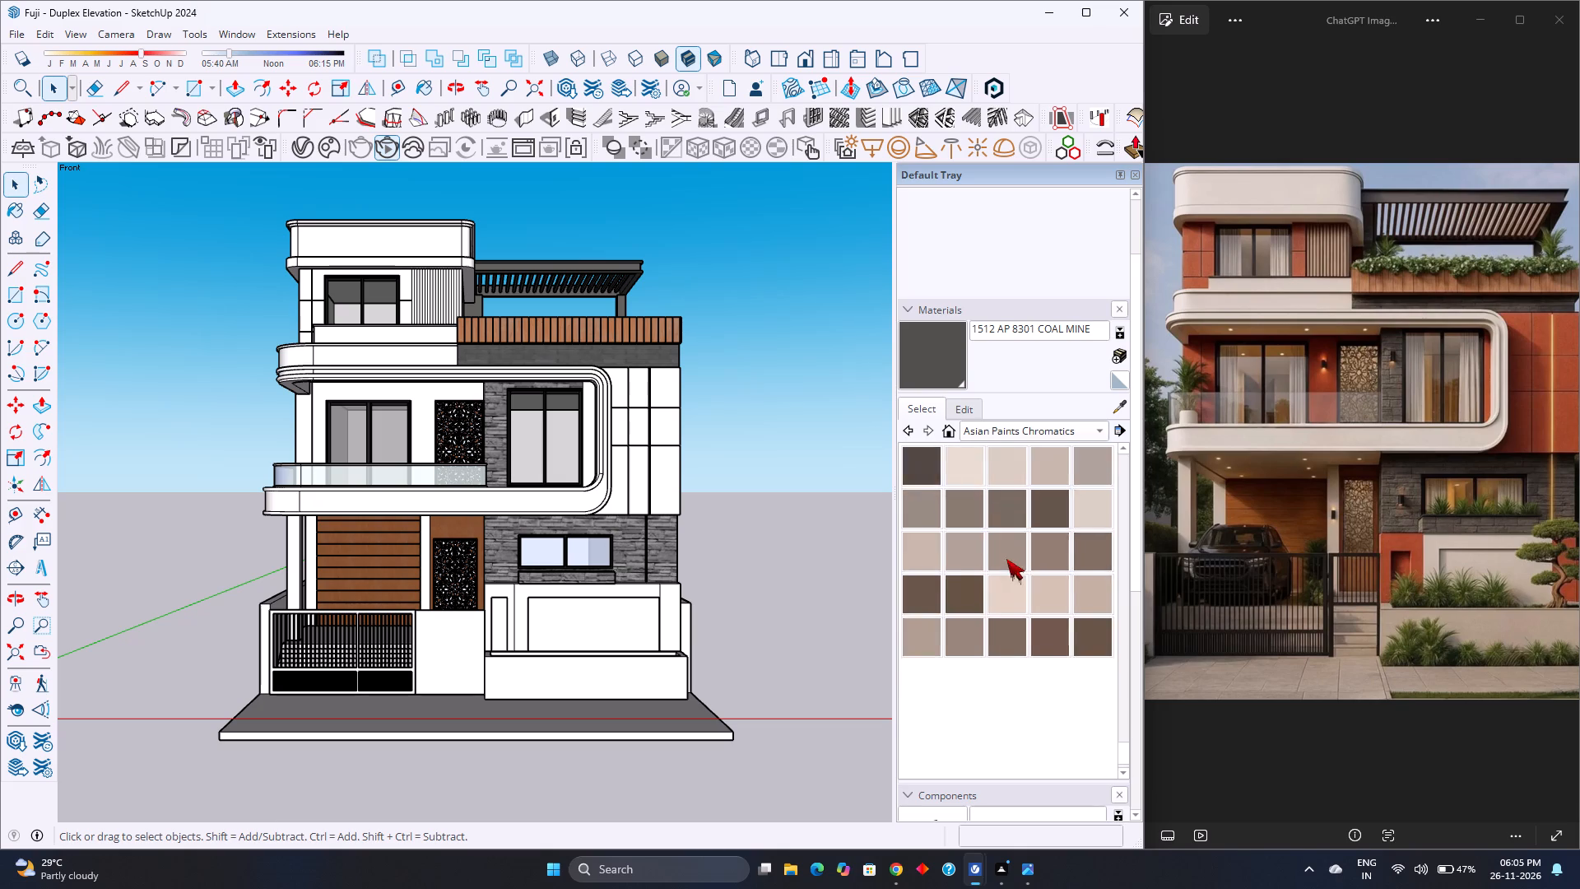
{"action": "scroll", "coordinate": [1006, 559], "scroll_direction": "down", "scroll_amount": 5}
{"action": "scroll", "coordinate": [1006, 559], "scroll_direction": "up", "scroll_amount": 5}
{"action": "scroll", "coordinate": [1006, 555], "scroll_direction": "up", "scroll_amount": 19}
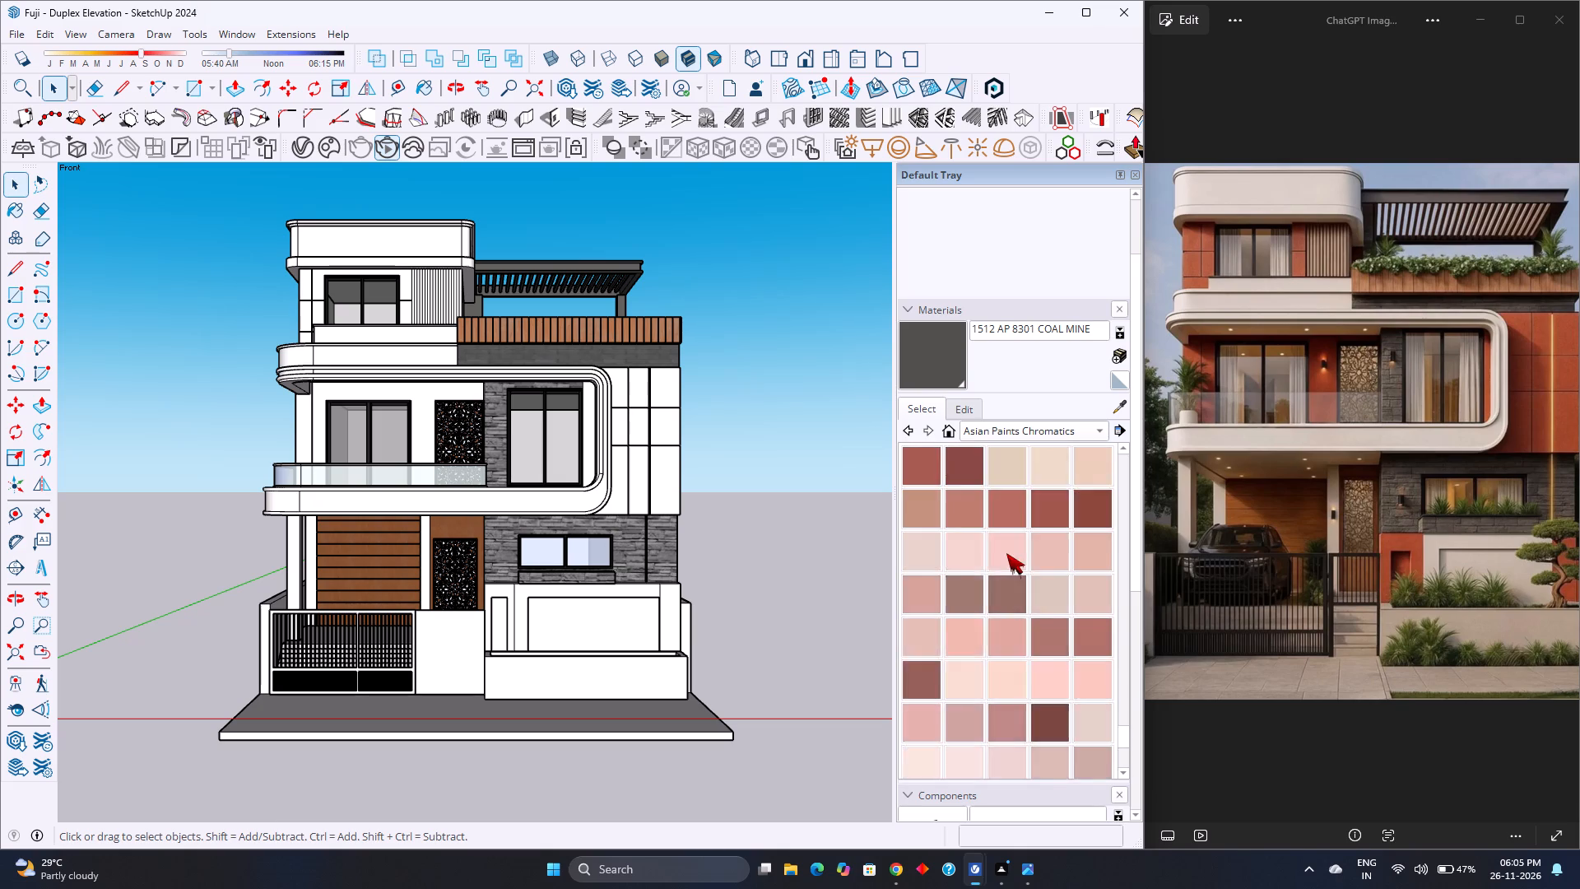
{"action": "scroll", "coordinate": [1006, 553], "scroll_direction": "up", "scroll_amount": 4}
{"action": "scroll", "coordinate": [1006, 553], "scroll_direction": "down", "scroll_amount": 4}
{"action": "scroll", "coordinate": [1006, 553], "scroll_direction": "up", "scroll_amount": 2}
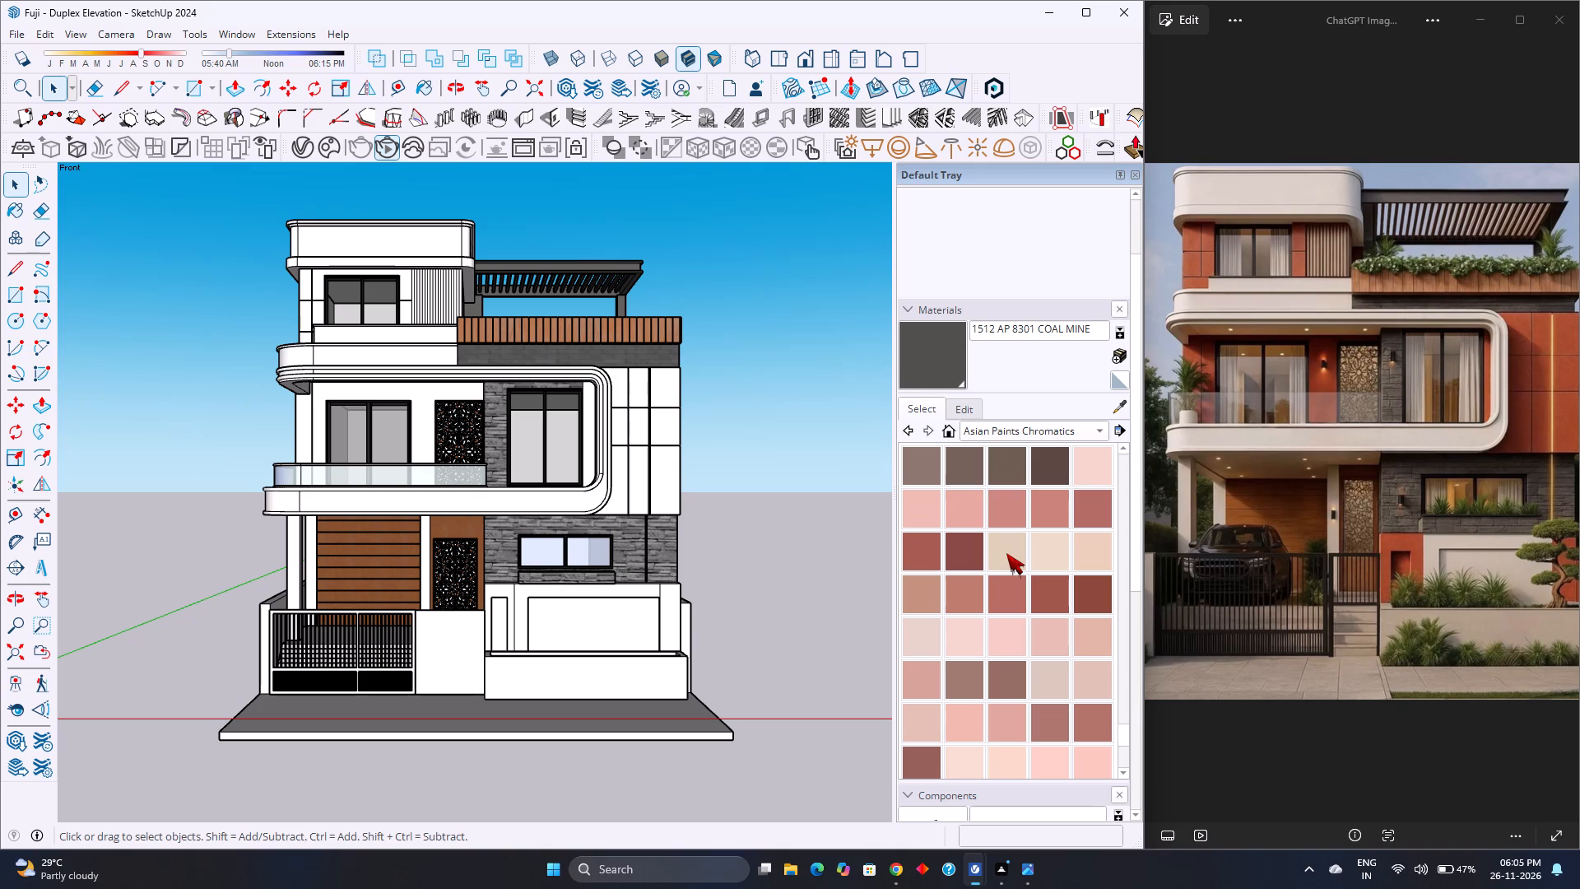
{"action": "scroll", "coordinate": [1006, 553], "scroll_direction": "up", "scroll_amount": 6}
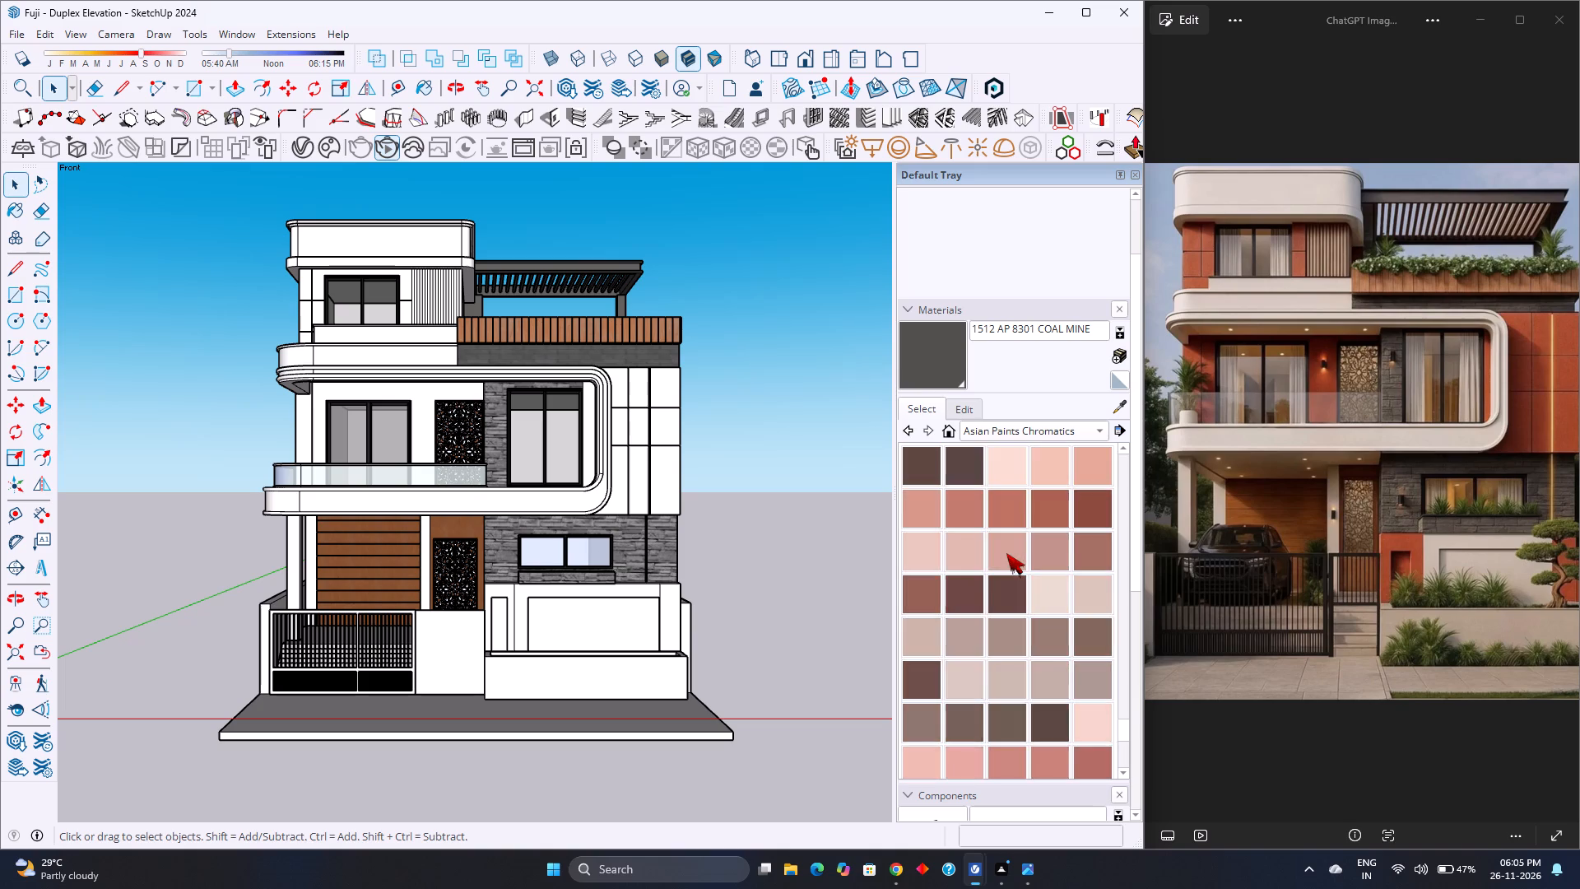
{"action": "scroll", "coordinate": [1006, 553], "scroll_direction": "up", "scroll_amount": 13}
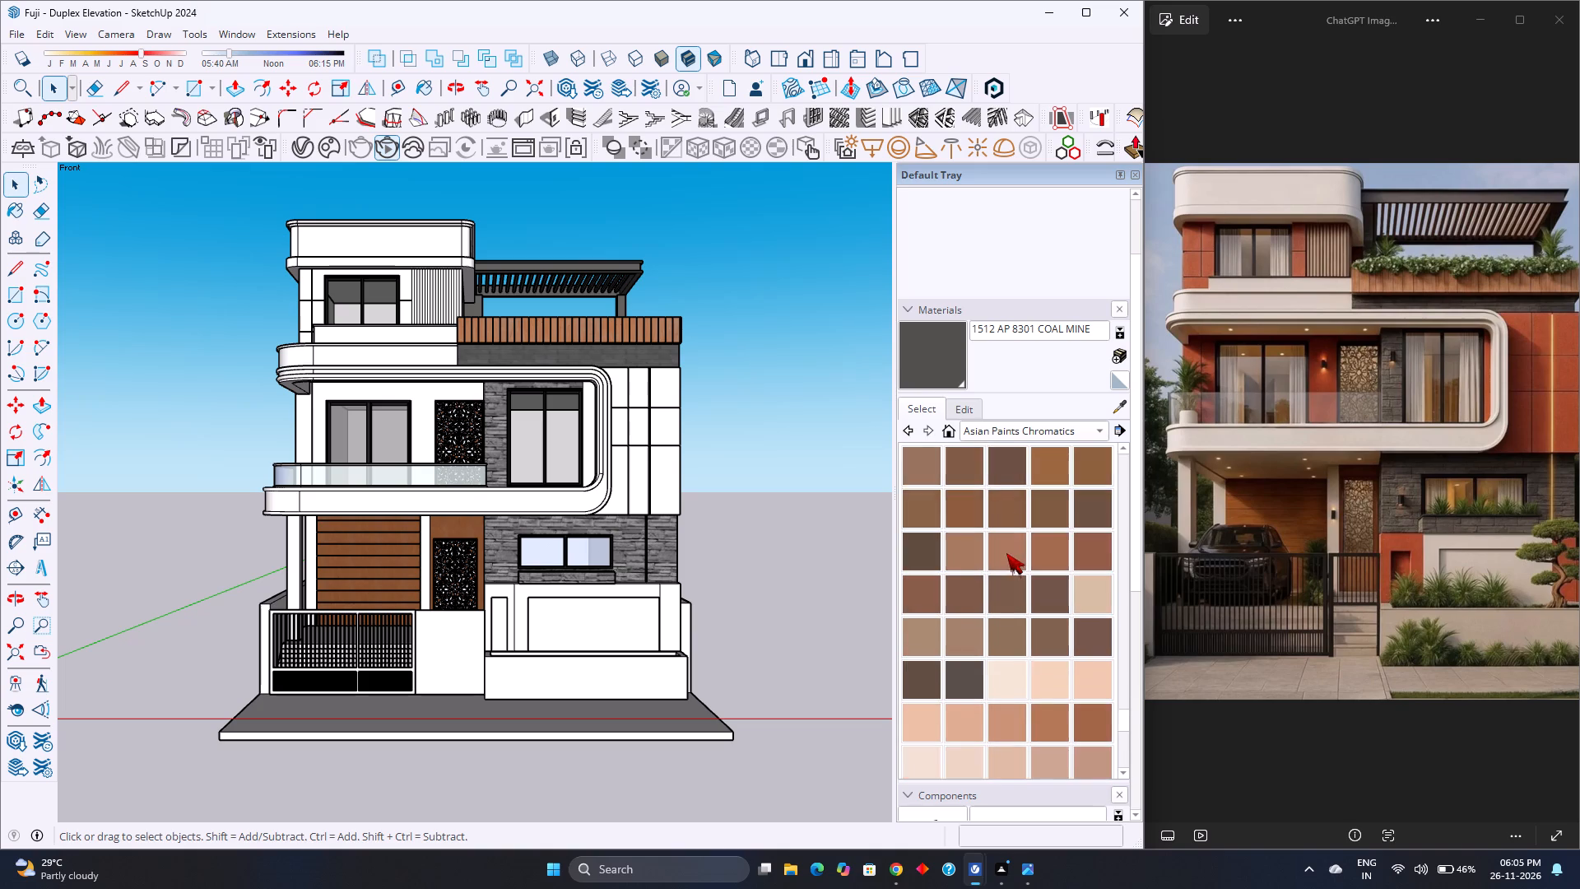
{"action": "scroll", "coordinate": [1006, 553], "scroll_direction": "up", "scroll_amount": 18}
{"action": "scroll", "coordinate": [1006, 553], "scroll_direction": "up", "scroll_amount": 5}
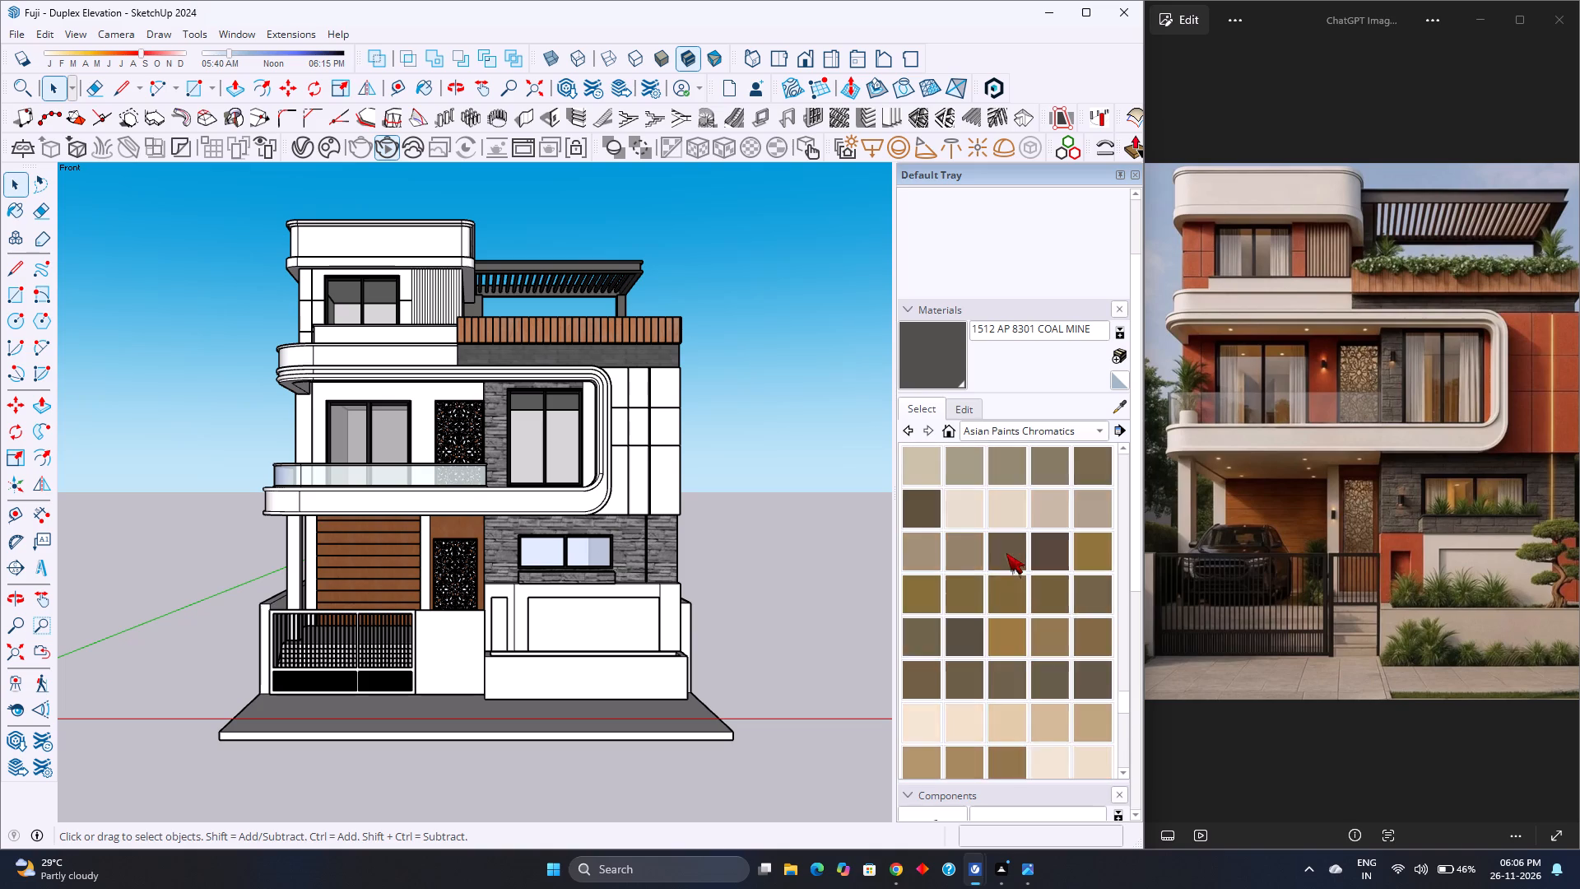
{"action": "scroll", "coordinate": [1006, 553], "scroll_direction": "up", "scroll_amount": 4}
{"action": "scroll", "coordinate": [555, 528], "scroll_direction": "up", "scroll_amount": 4}
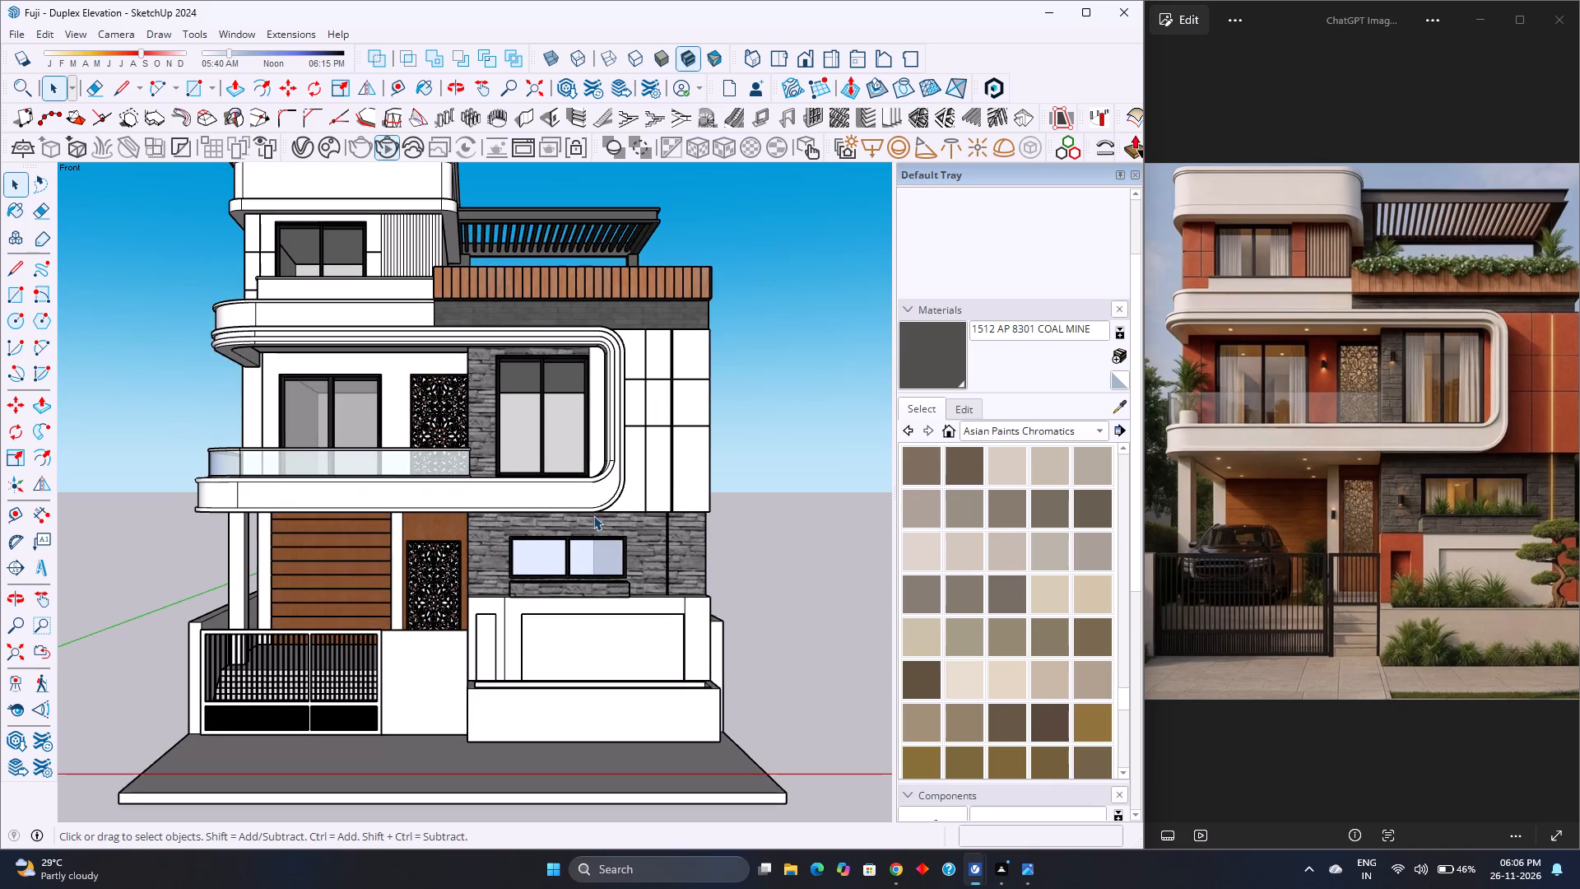
Switch the material collection to Synthetic Surfaces and look through its swatches for a suitable facade finish.
{"action": "scroll", "coordinate": [676, 479], "scroll_direction": "up", "scroll_amount": 9}
{"action": "left_click", "coordinate": [1020, 430]}
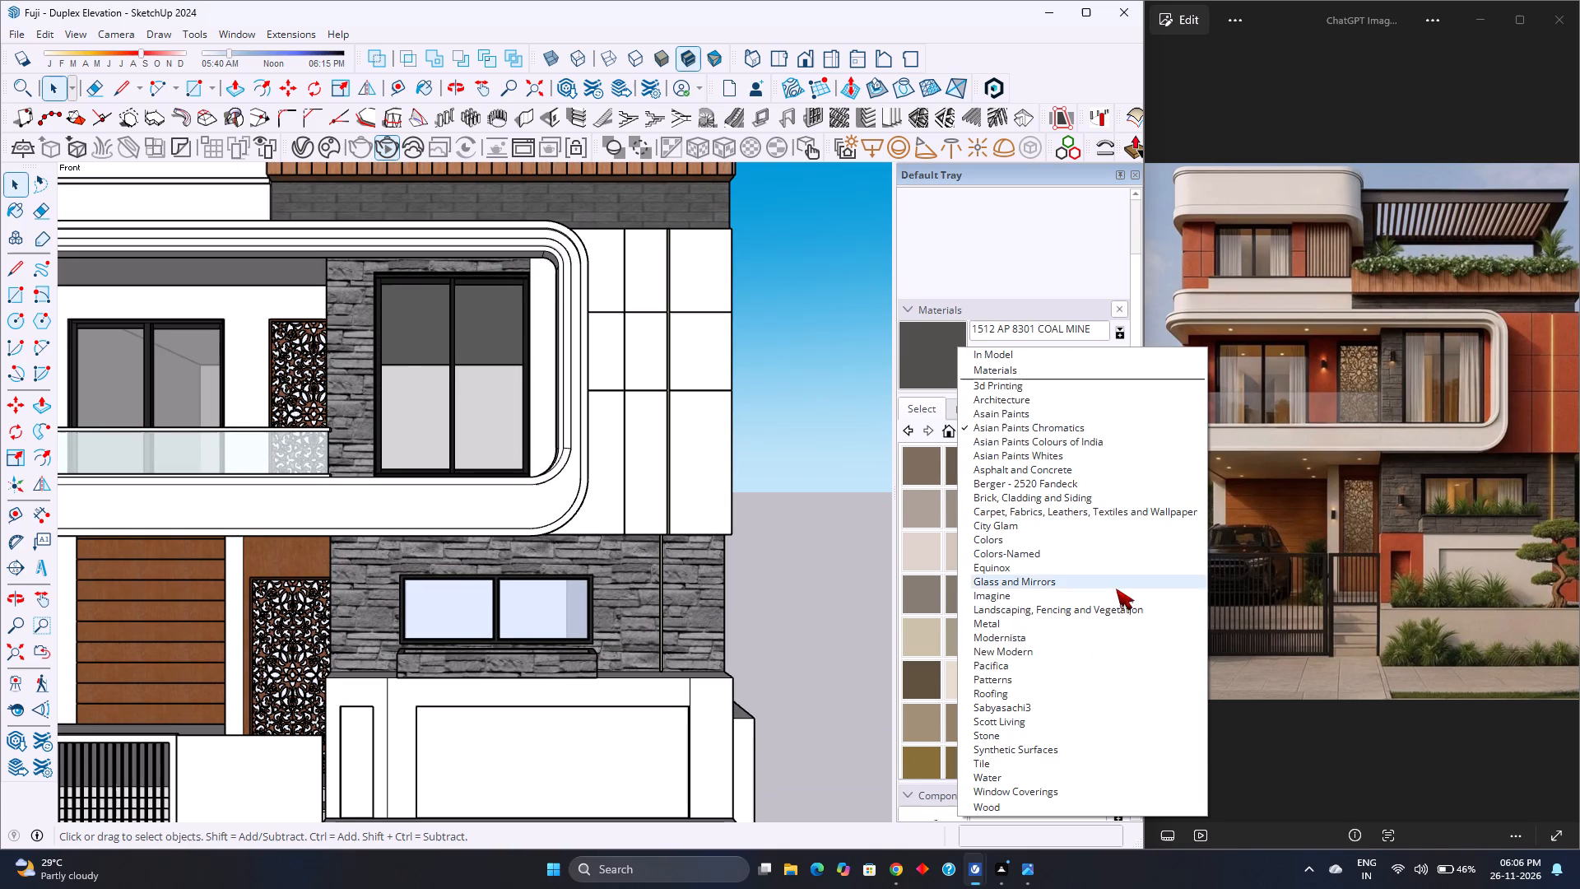
{"action": "left_click", "coordinate": [1039, 747]}
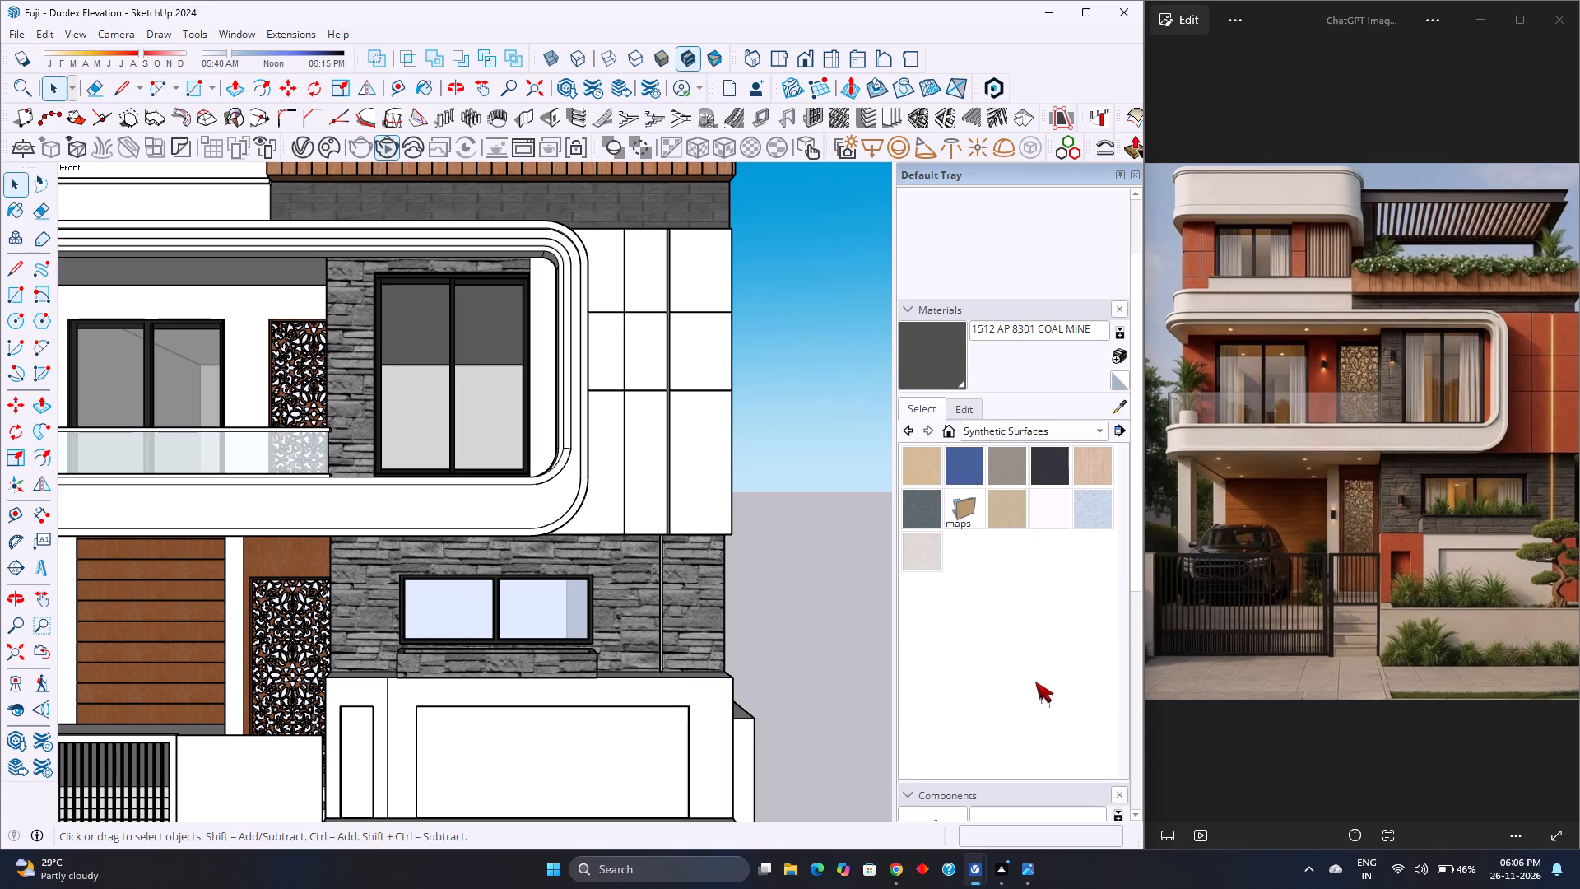
{"action": "scroll", "coordinate": [1035, 680], "scroll_direction": "down", "scroll_amount": 3}
{"action": "scroll", "coordinate": [1035, 680], "scroll_direction": "up", "scroll_amount": 3}
{"action": "scroll", "coordinate": [1035, 680], "scroll_direction": "down", "scroll_amount": 4}
{"action": "scroll", "coordinate": [1035, 680], "scroll_direction": "up", "scroll_amount": 4}
{"action": "scroll", "coordinate": [1035, 680], "scroll_direction": "down", "scroll_amount": 4}
{"action": "scroll", "coordinate": [1035, 680], "scroll_direction": "up", "scroll_amount": 4}
{"action": "scroll", "coordinate": [1035, 678], "scroll_direction": "down", "scroll_amount": 2}
{"action": "scroll", "coordinate": [1035, 678], "scroll_direction": "up", "scroll_amount": 1}
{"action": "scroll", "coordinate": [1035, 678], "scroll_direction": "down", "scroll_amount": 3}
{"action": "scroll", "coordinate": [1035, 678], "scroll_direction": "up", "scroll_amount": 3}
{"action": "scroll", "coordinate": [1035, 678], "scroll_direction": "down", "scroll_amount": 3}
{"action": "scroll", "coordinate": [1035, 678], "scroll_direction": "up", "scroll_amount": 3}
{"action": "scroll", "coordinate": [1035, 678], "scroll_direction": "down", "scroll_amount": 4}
Open the panelled wall beside the upper floor's curved frame for editing and select its bottom-row panel next to the yellow strip.
{"action": "scroll", "coordinate": [704, 479], "scroll_direction": "up", "scroll_amount": 7}
{"action": "middle_click_drag", "start_coordinate": [704, 479], "coordinate": [569, 551]}
{"action": "scroll", "coordinate": [569, 551], "scroll_direction": "down", "scroll_amount": 4}
{"action": "triple_click", "coordinate": [597, 515]}
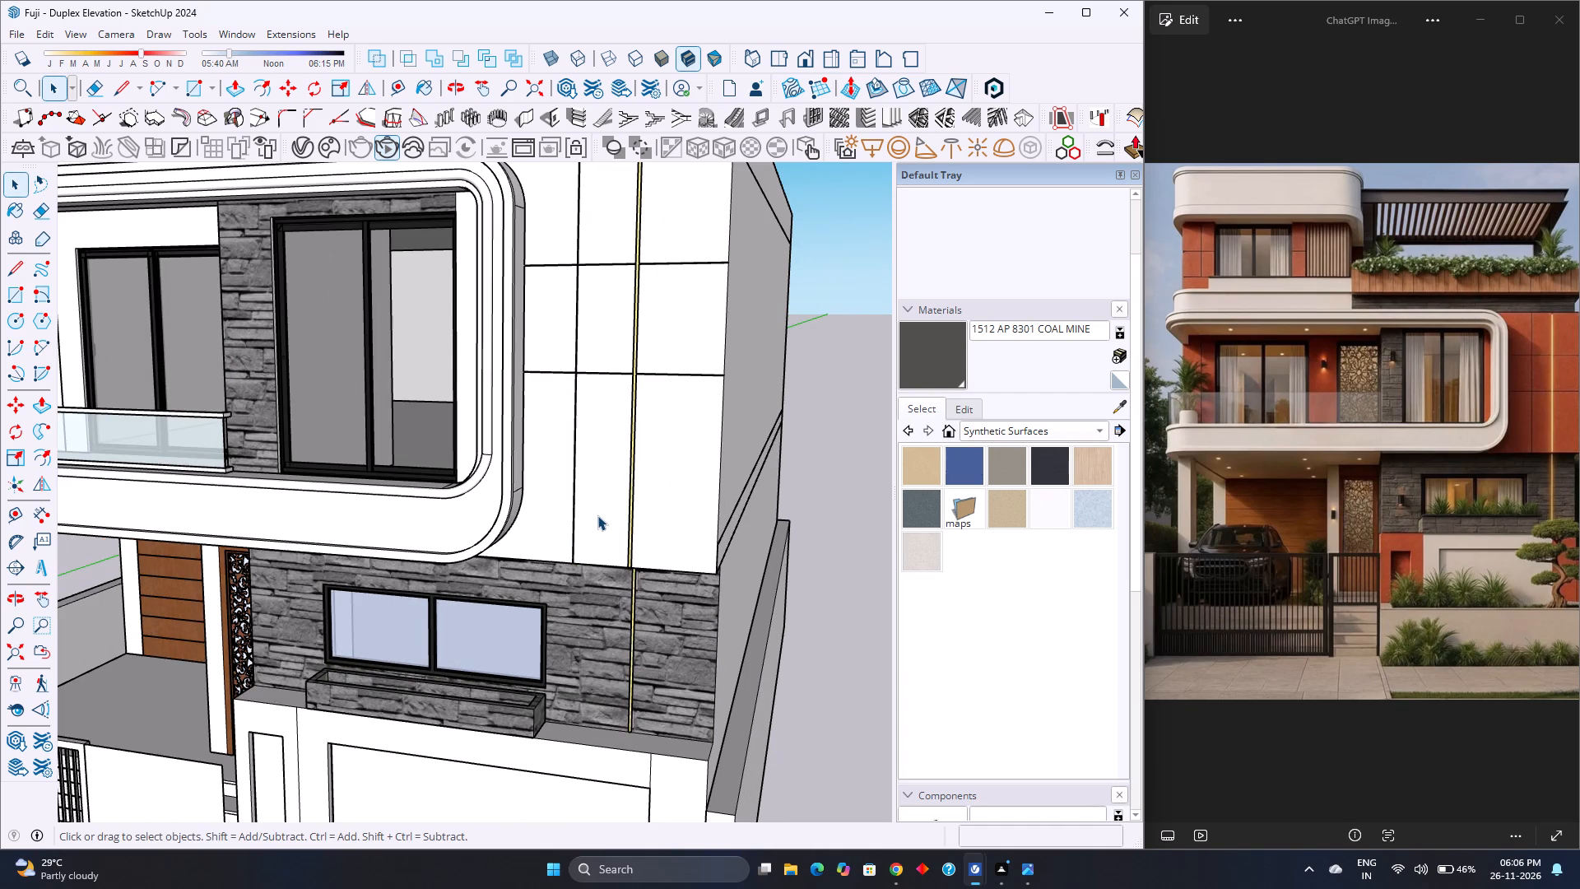
{"action": "scroll", "coordinate": [597, 514], "scroll_direction": "up", "scroll_amount": 4}
{"action": "double_click", "coordinate": [608, 506]}
{"action": "scroll", "coordinate": [608, 506], "scroll_direction": "up", "scroll_amount": 3}
{"action": "left_click", "coordinate": [608, 506]}
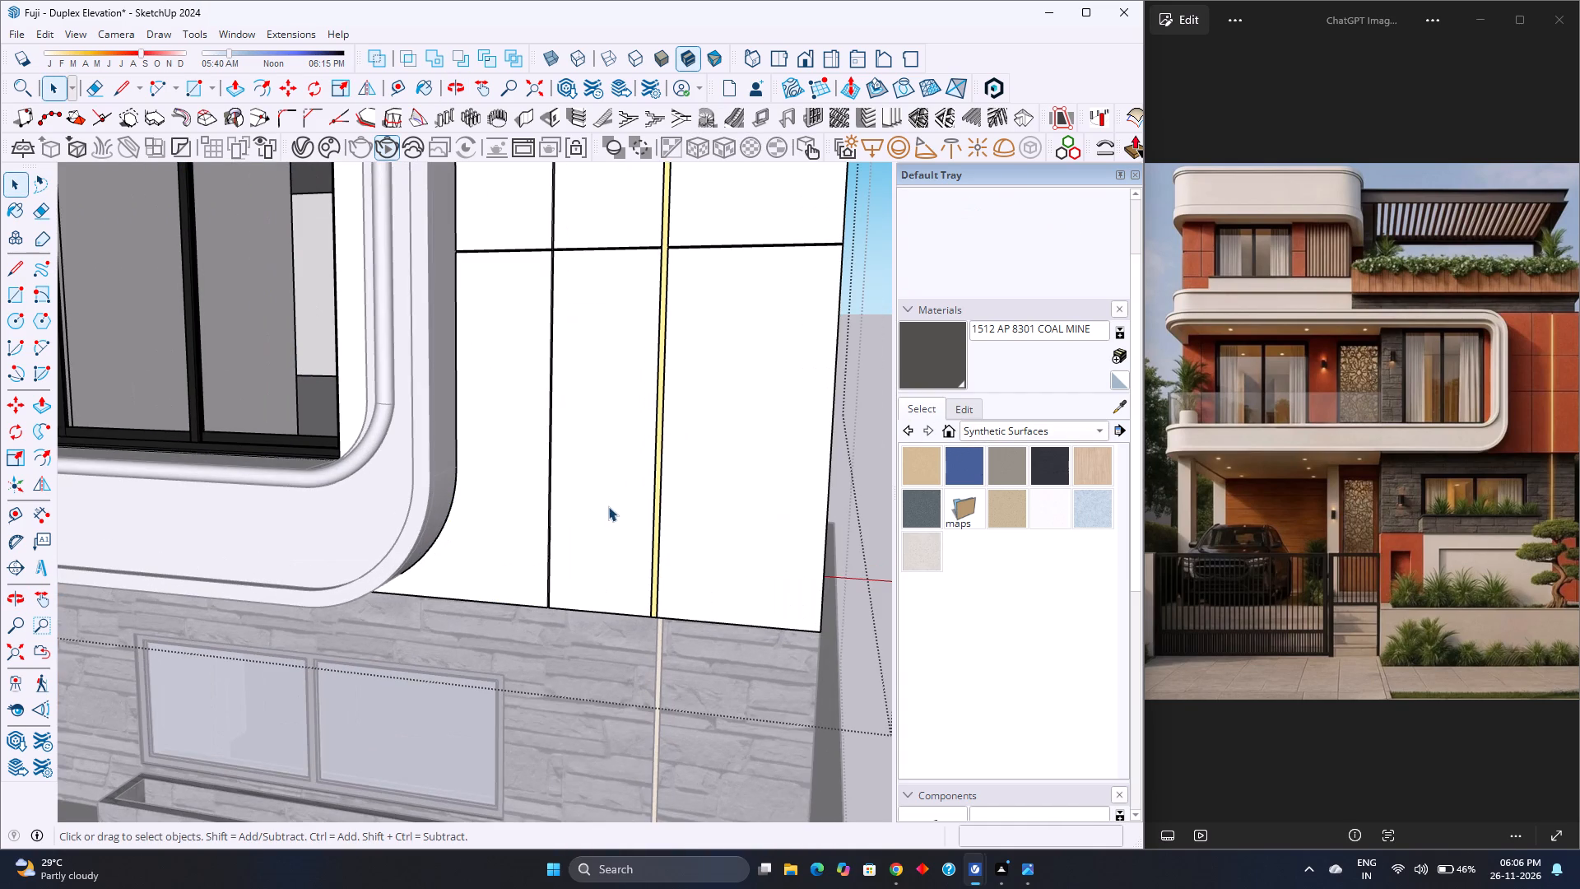
{"action": "scroll", "coordinate": [608, 506], "scroll_direction": "down", "scroll_amount": 8}
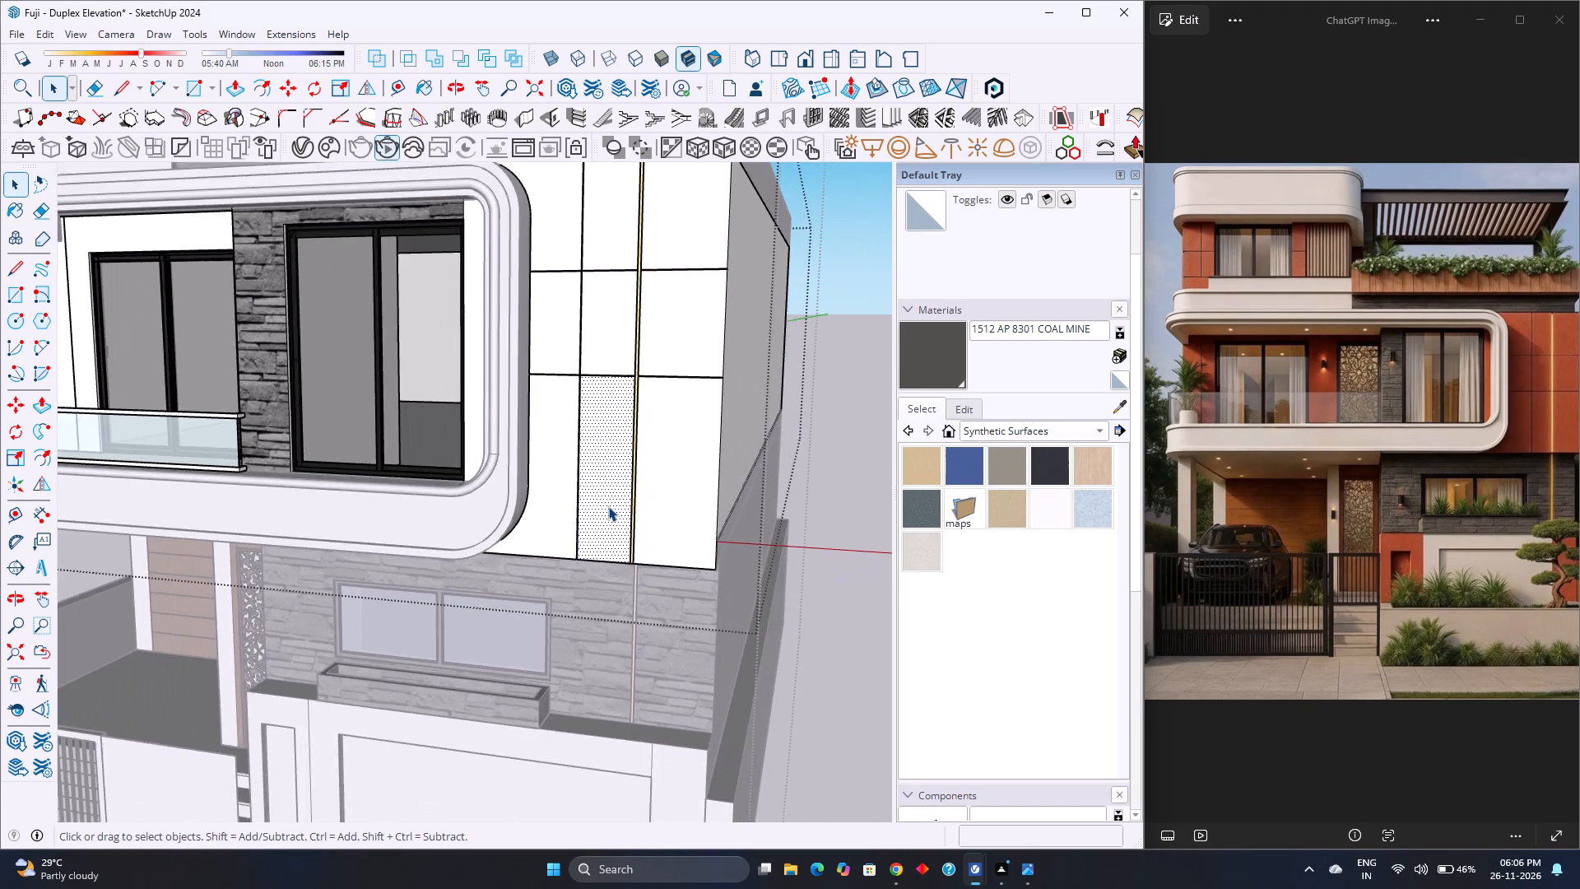
{"action": "scroll", "coordinate": [608, 506], "scroll_direction": "down", "scroll_amount": 8}
{"action": "scroll", "coordinate": [608, 506], "scroll_direction": "up", "scroll_amount": 4}
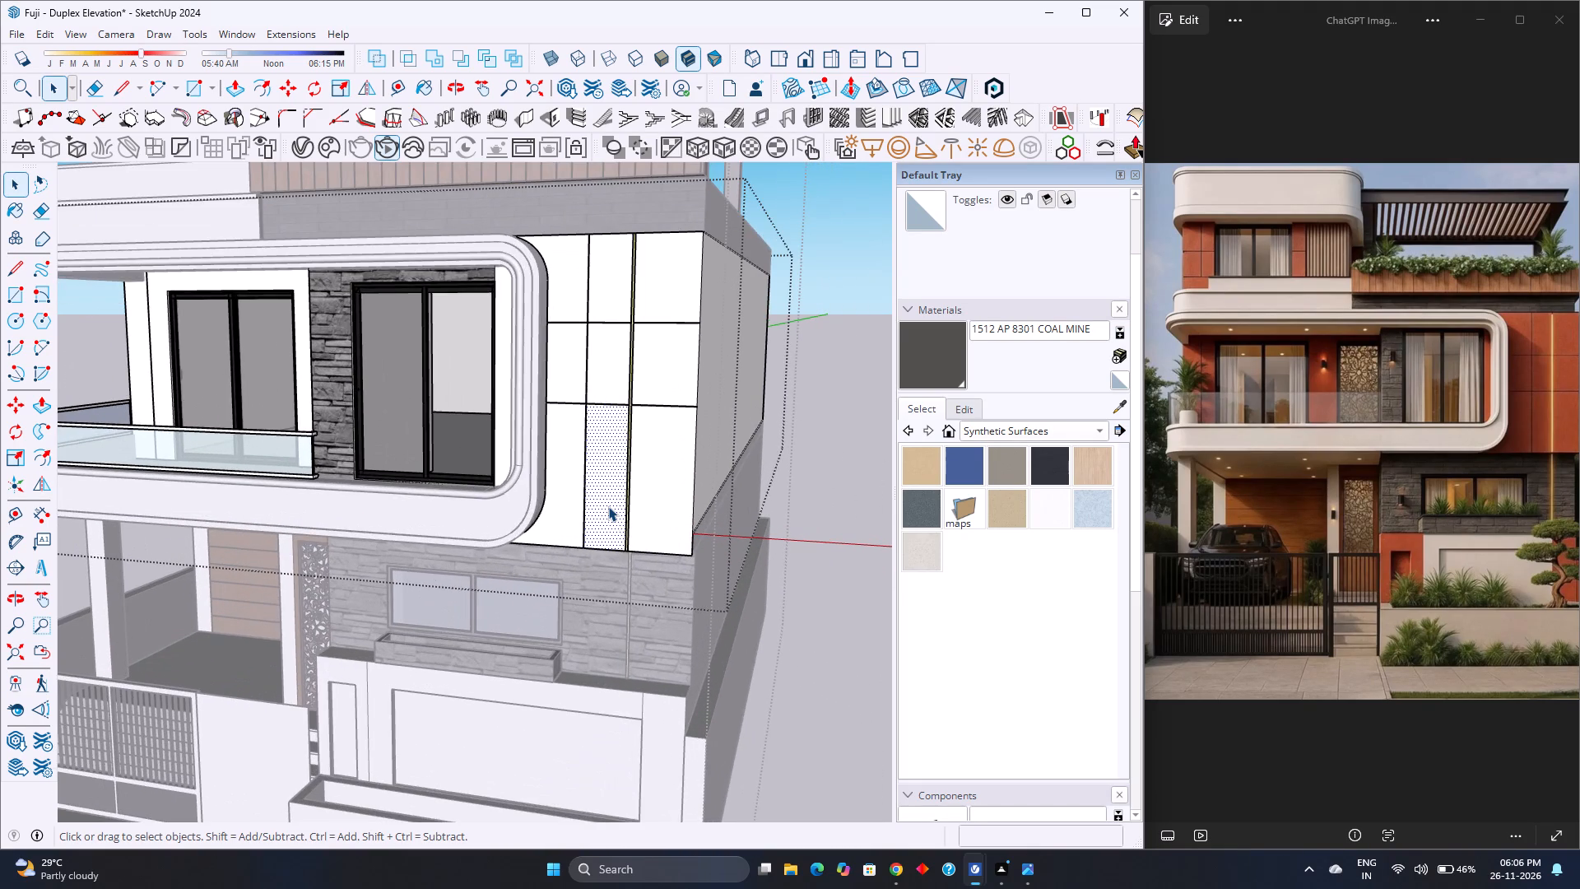
{"action": "scroll", "coordinate": [608, 506], "scroll_direction": "down", "scroll_amount": 2}
{"action": "scroll", "coordinate": [608, 506], "scroll_direction": "up", "scroll_amount": 6}
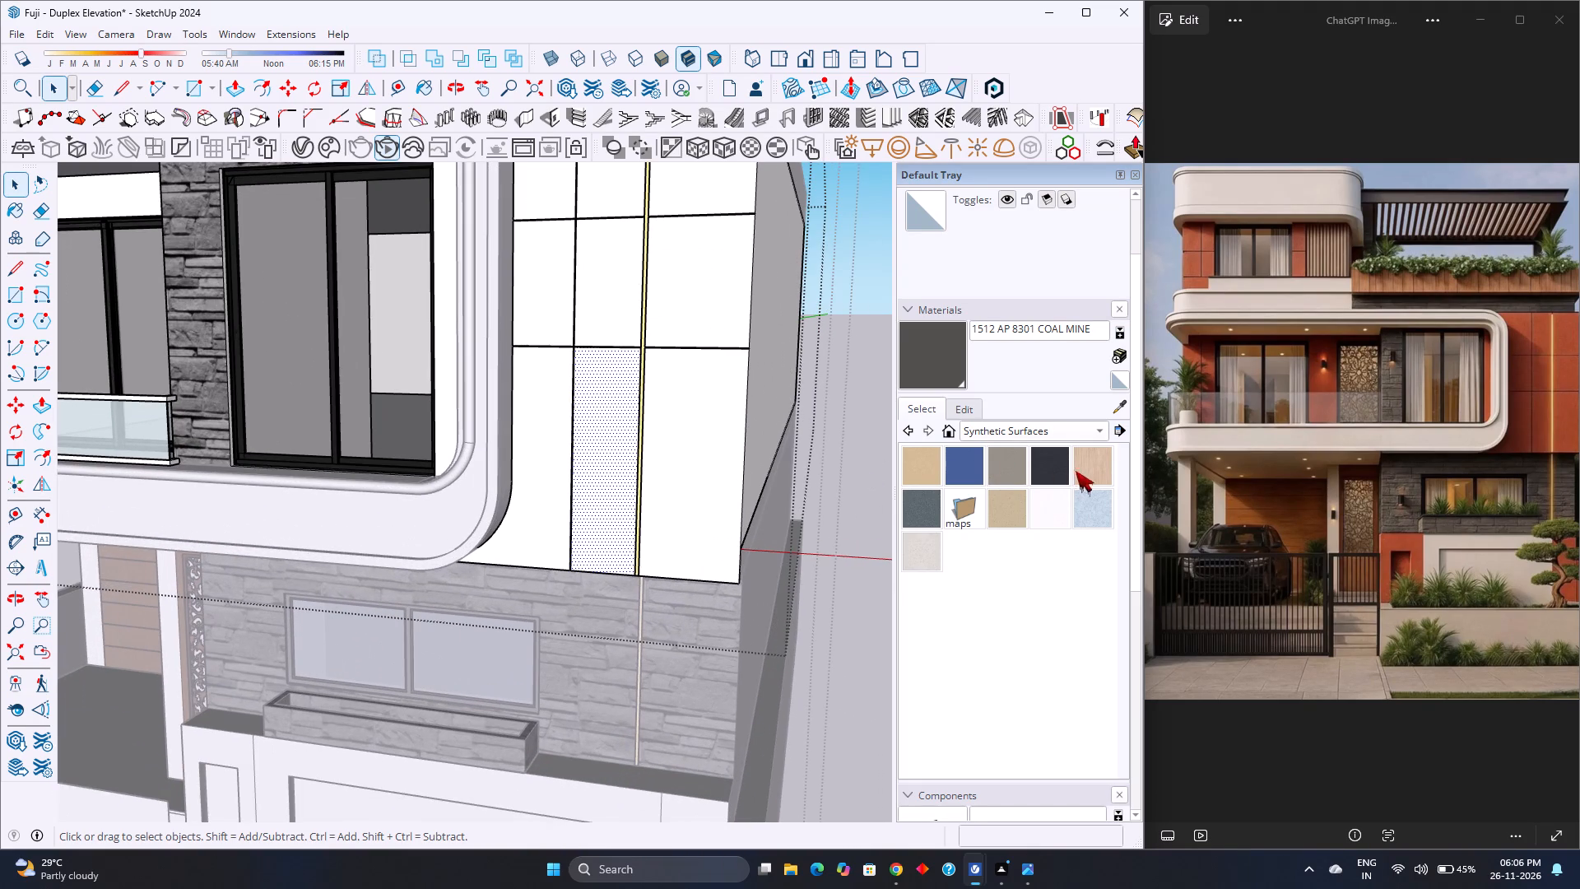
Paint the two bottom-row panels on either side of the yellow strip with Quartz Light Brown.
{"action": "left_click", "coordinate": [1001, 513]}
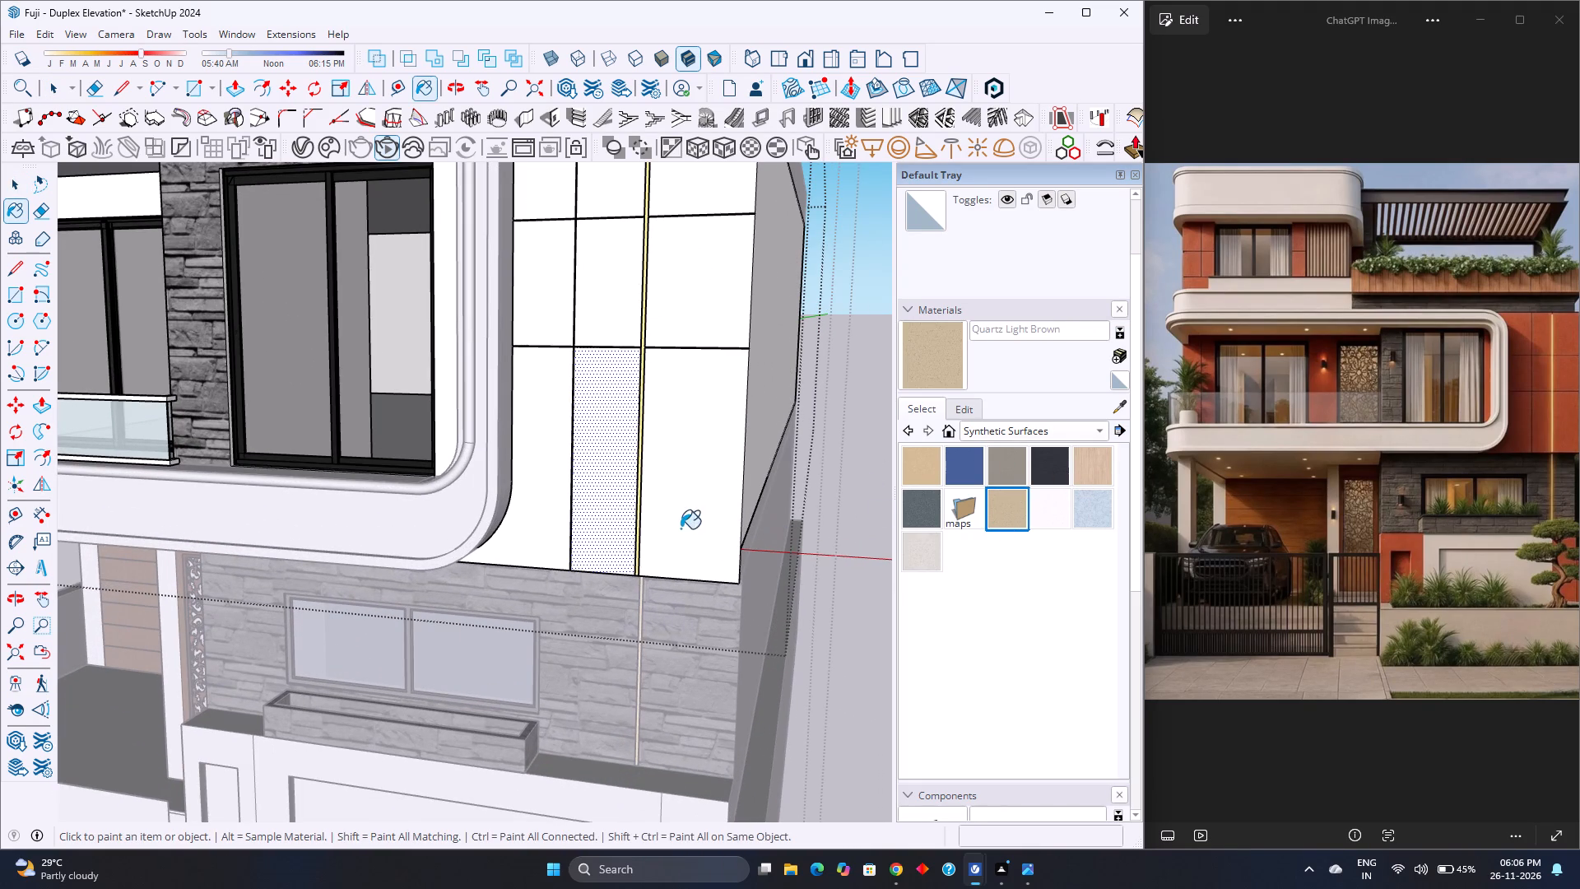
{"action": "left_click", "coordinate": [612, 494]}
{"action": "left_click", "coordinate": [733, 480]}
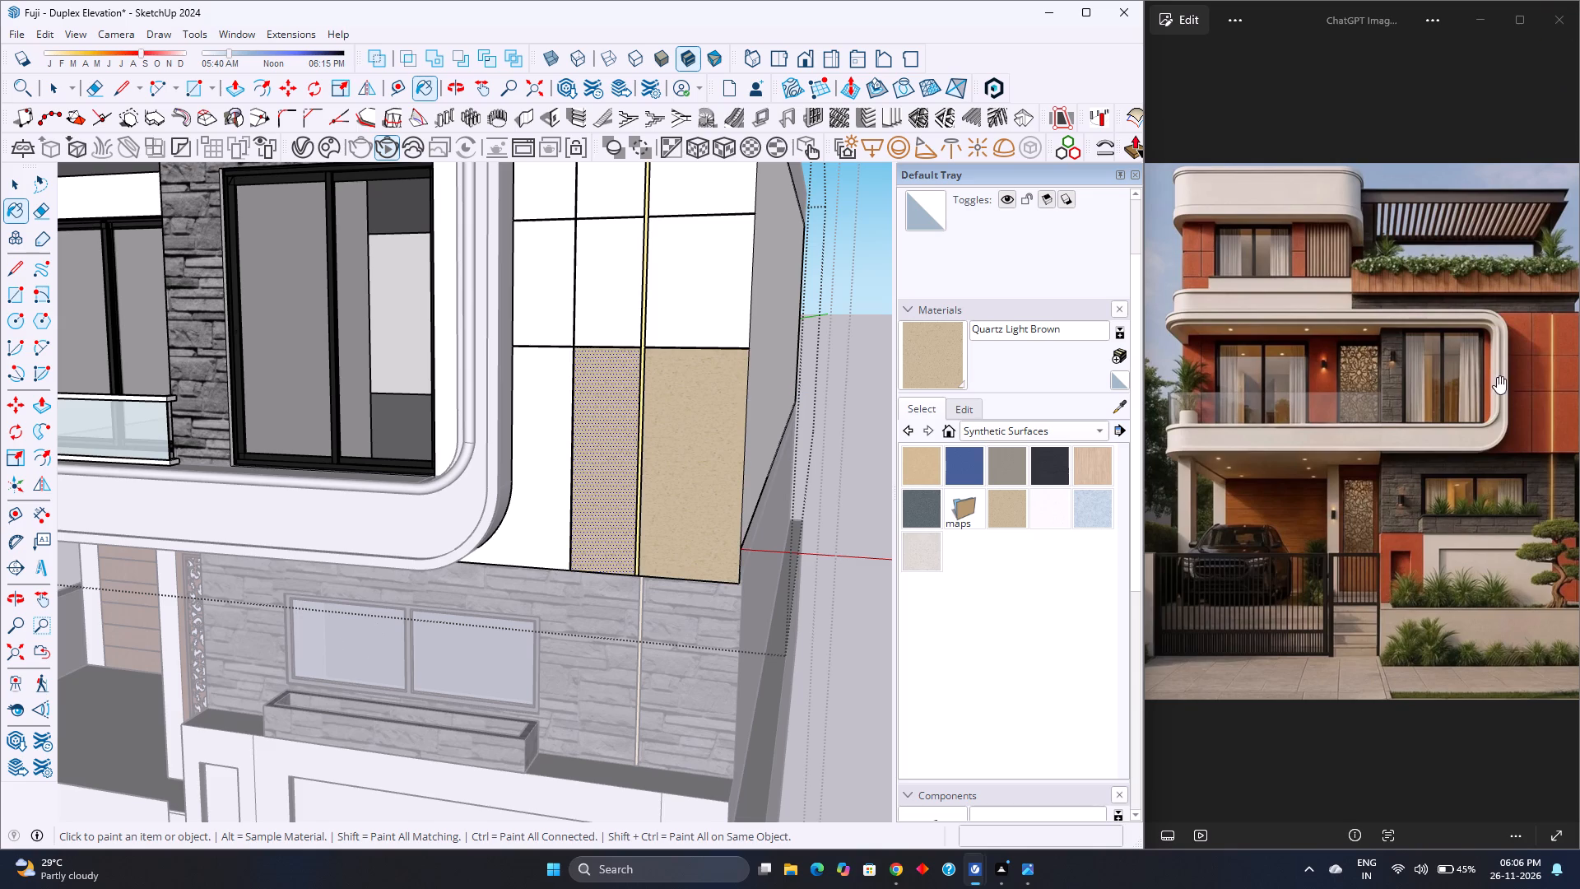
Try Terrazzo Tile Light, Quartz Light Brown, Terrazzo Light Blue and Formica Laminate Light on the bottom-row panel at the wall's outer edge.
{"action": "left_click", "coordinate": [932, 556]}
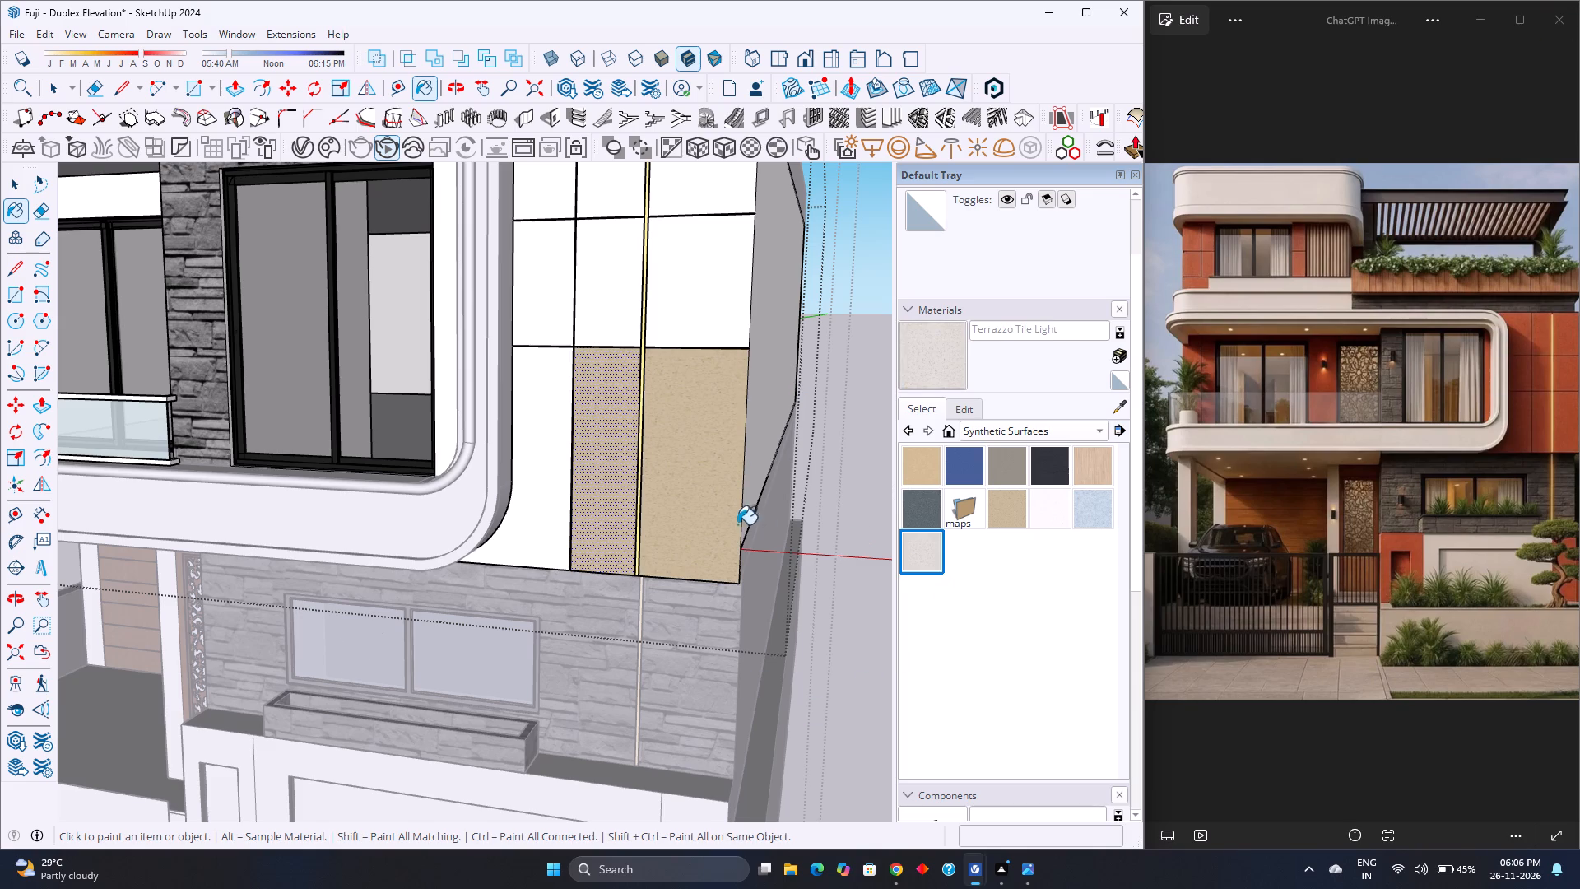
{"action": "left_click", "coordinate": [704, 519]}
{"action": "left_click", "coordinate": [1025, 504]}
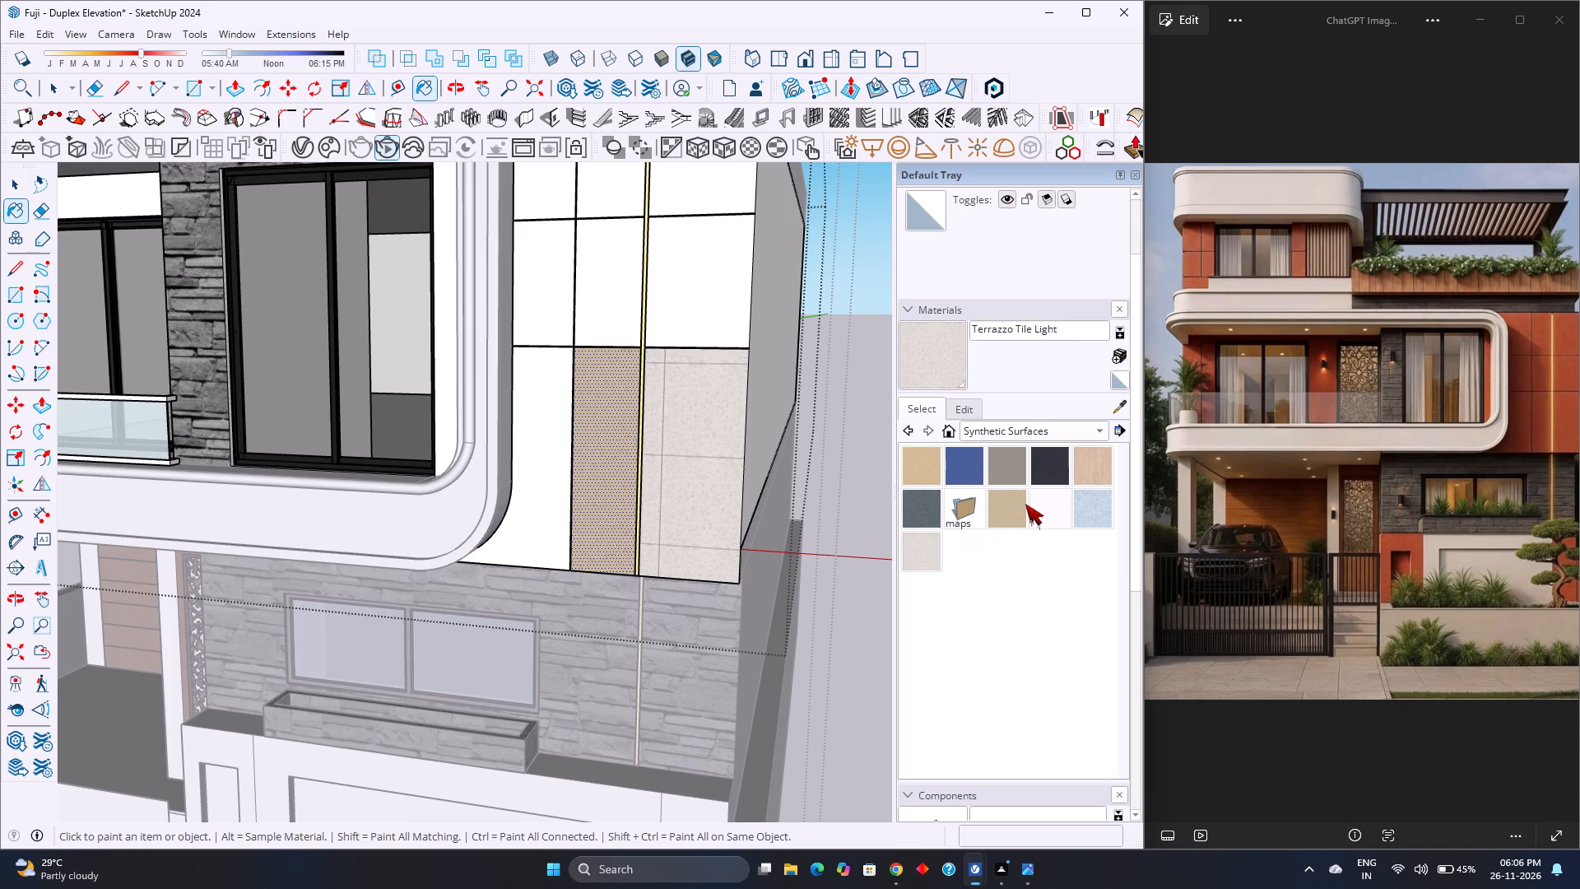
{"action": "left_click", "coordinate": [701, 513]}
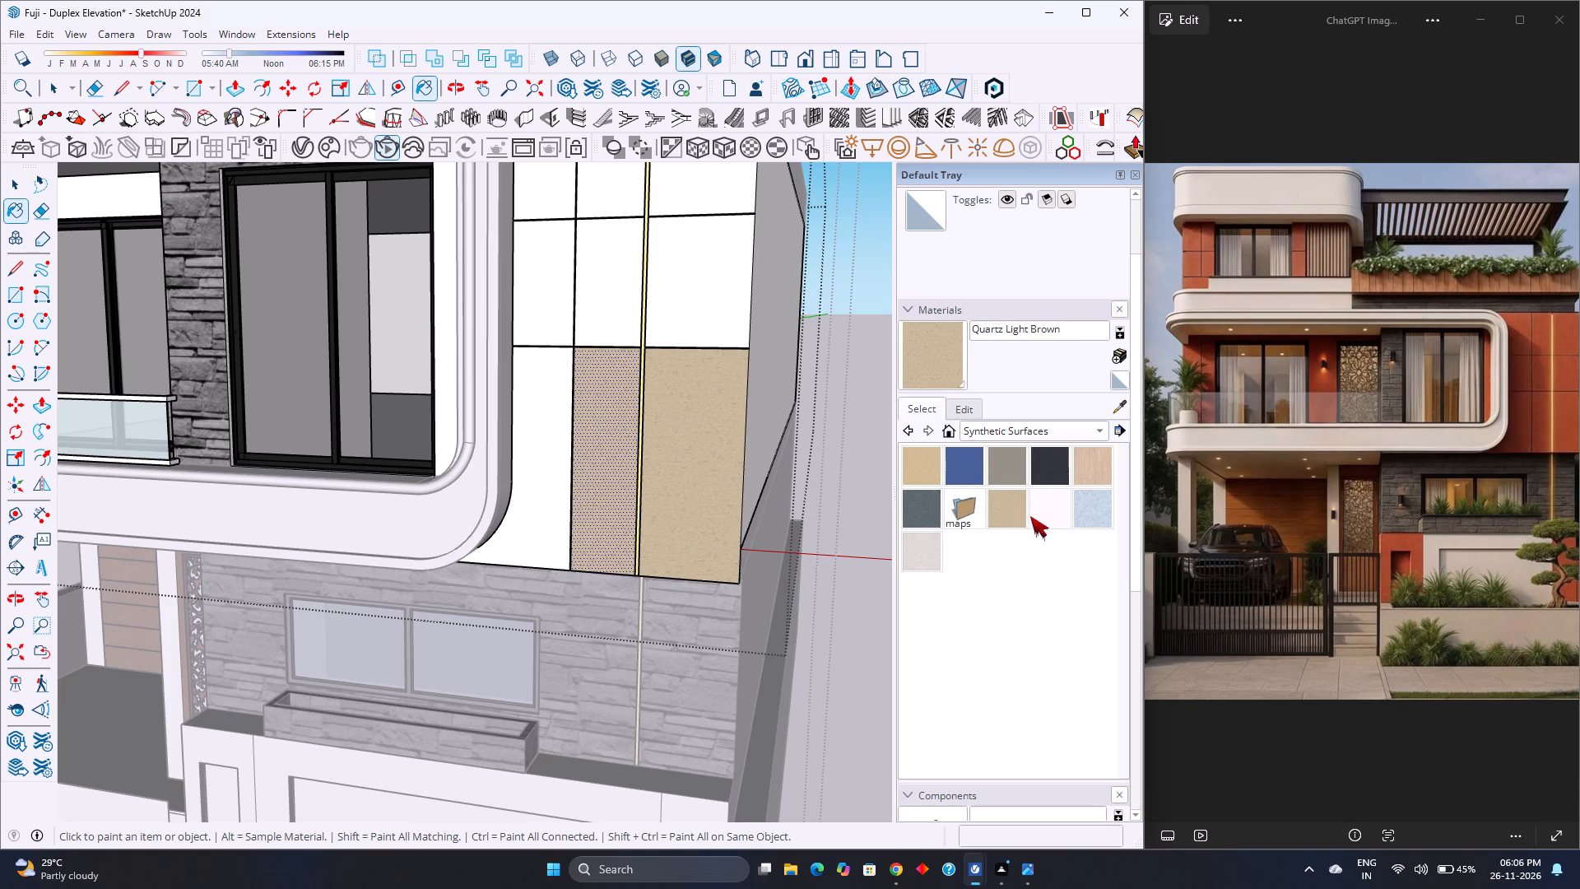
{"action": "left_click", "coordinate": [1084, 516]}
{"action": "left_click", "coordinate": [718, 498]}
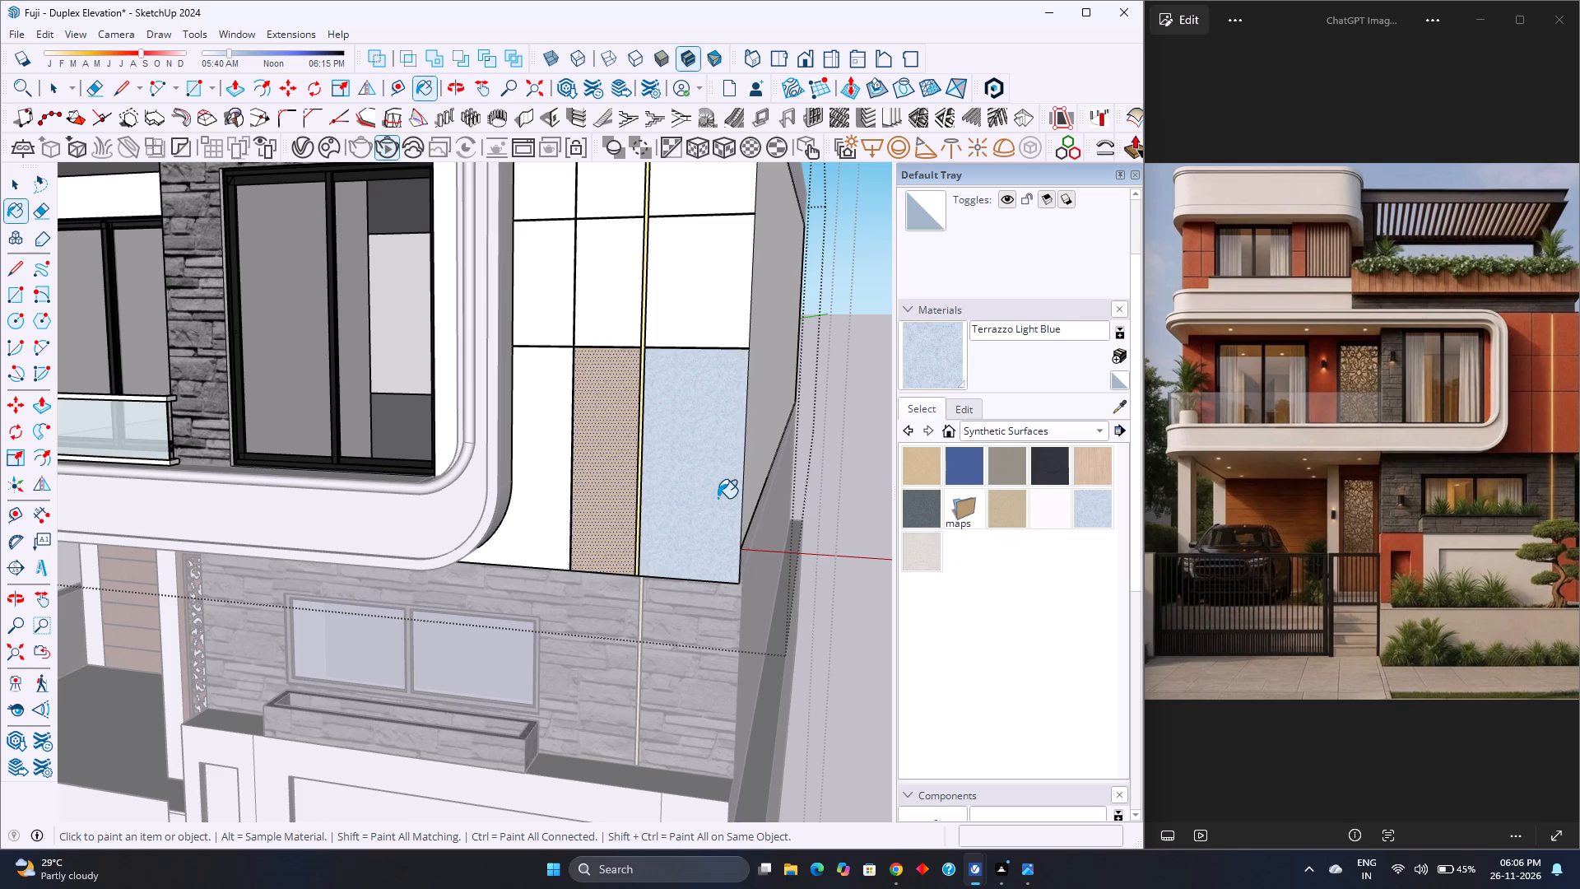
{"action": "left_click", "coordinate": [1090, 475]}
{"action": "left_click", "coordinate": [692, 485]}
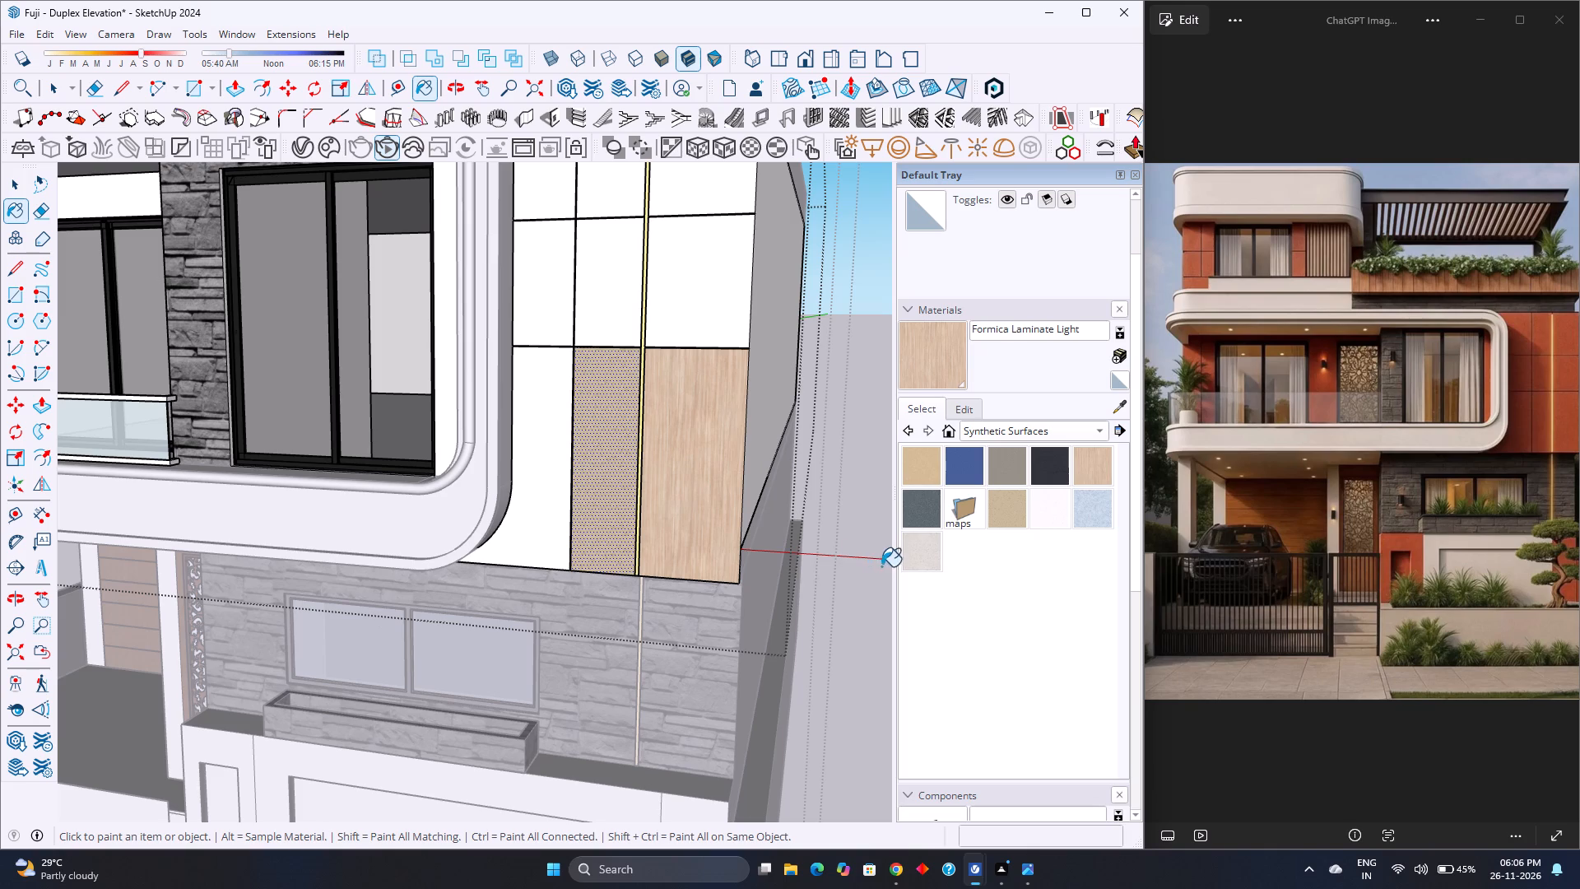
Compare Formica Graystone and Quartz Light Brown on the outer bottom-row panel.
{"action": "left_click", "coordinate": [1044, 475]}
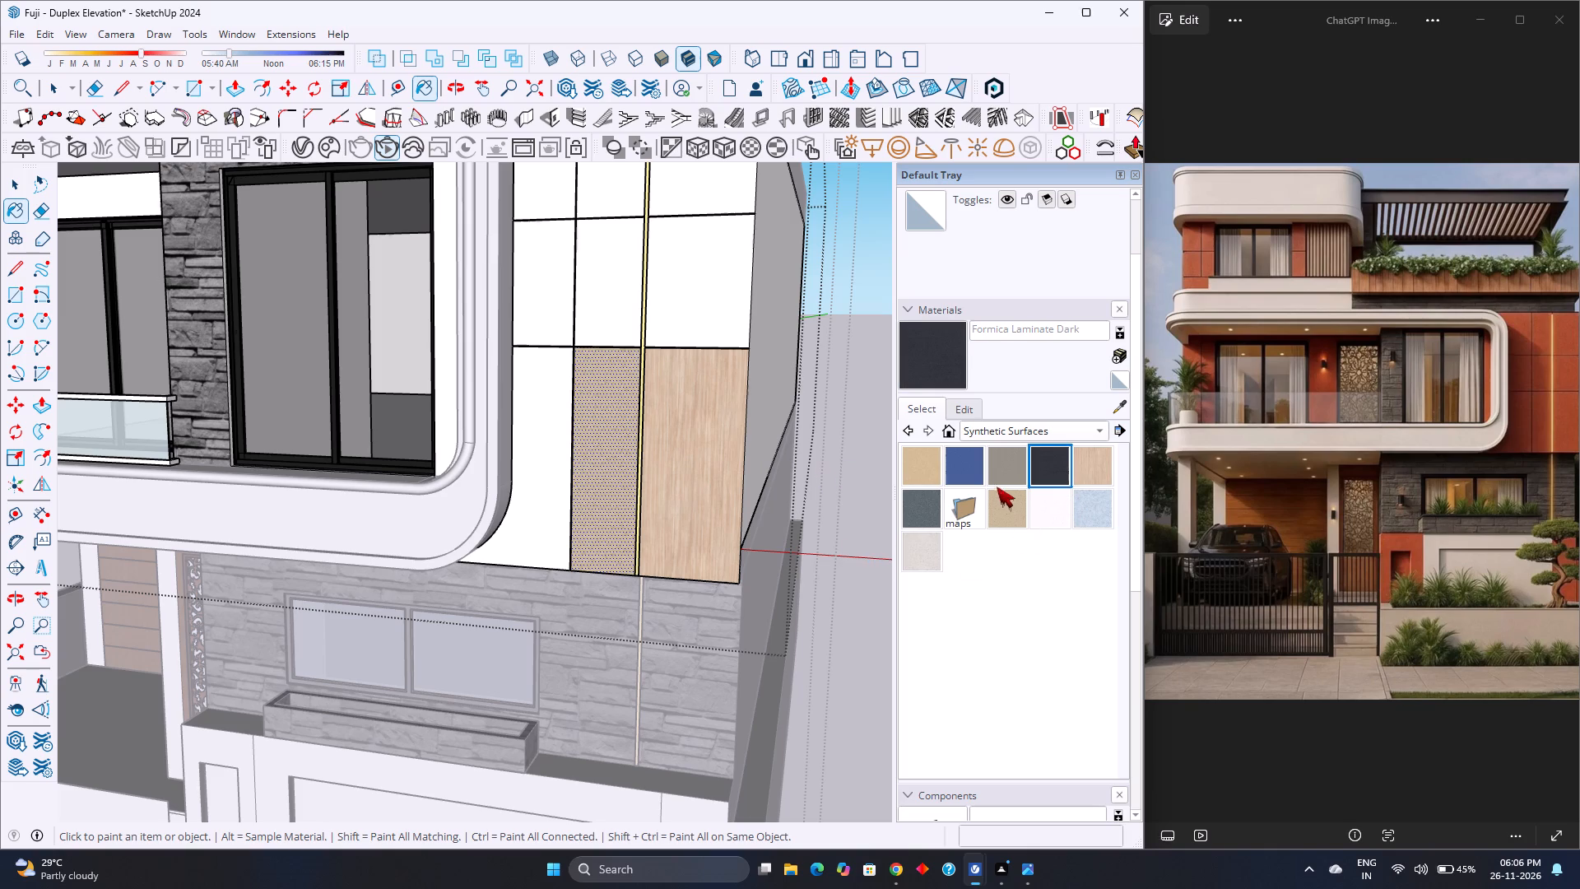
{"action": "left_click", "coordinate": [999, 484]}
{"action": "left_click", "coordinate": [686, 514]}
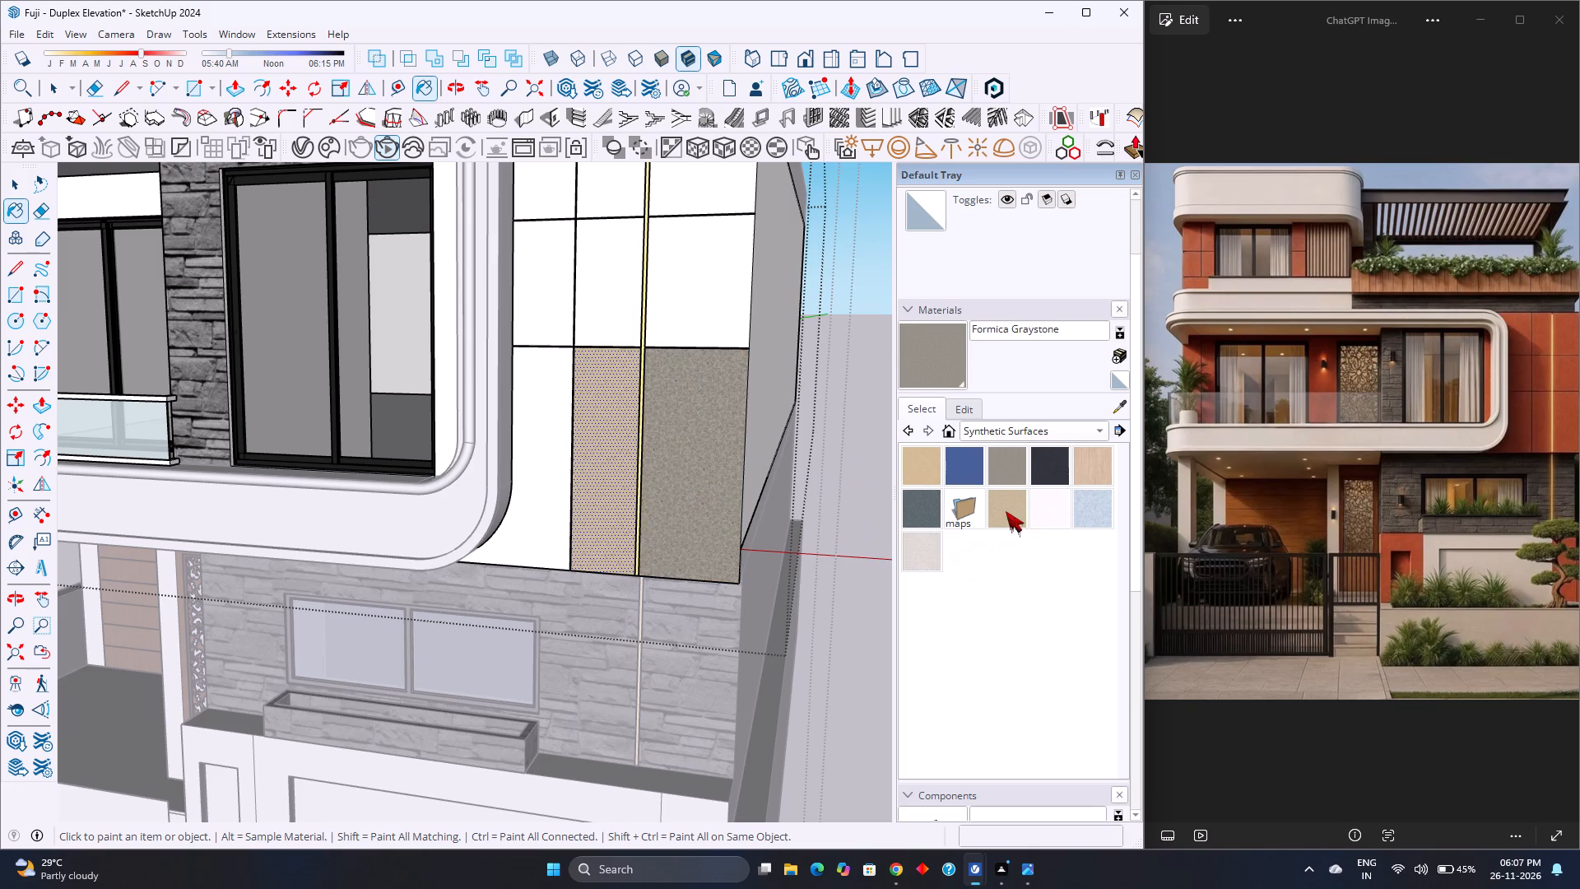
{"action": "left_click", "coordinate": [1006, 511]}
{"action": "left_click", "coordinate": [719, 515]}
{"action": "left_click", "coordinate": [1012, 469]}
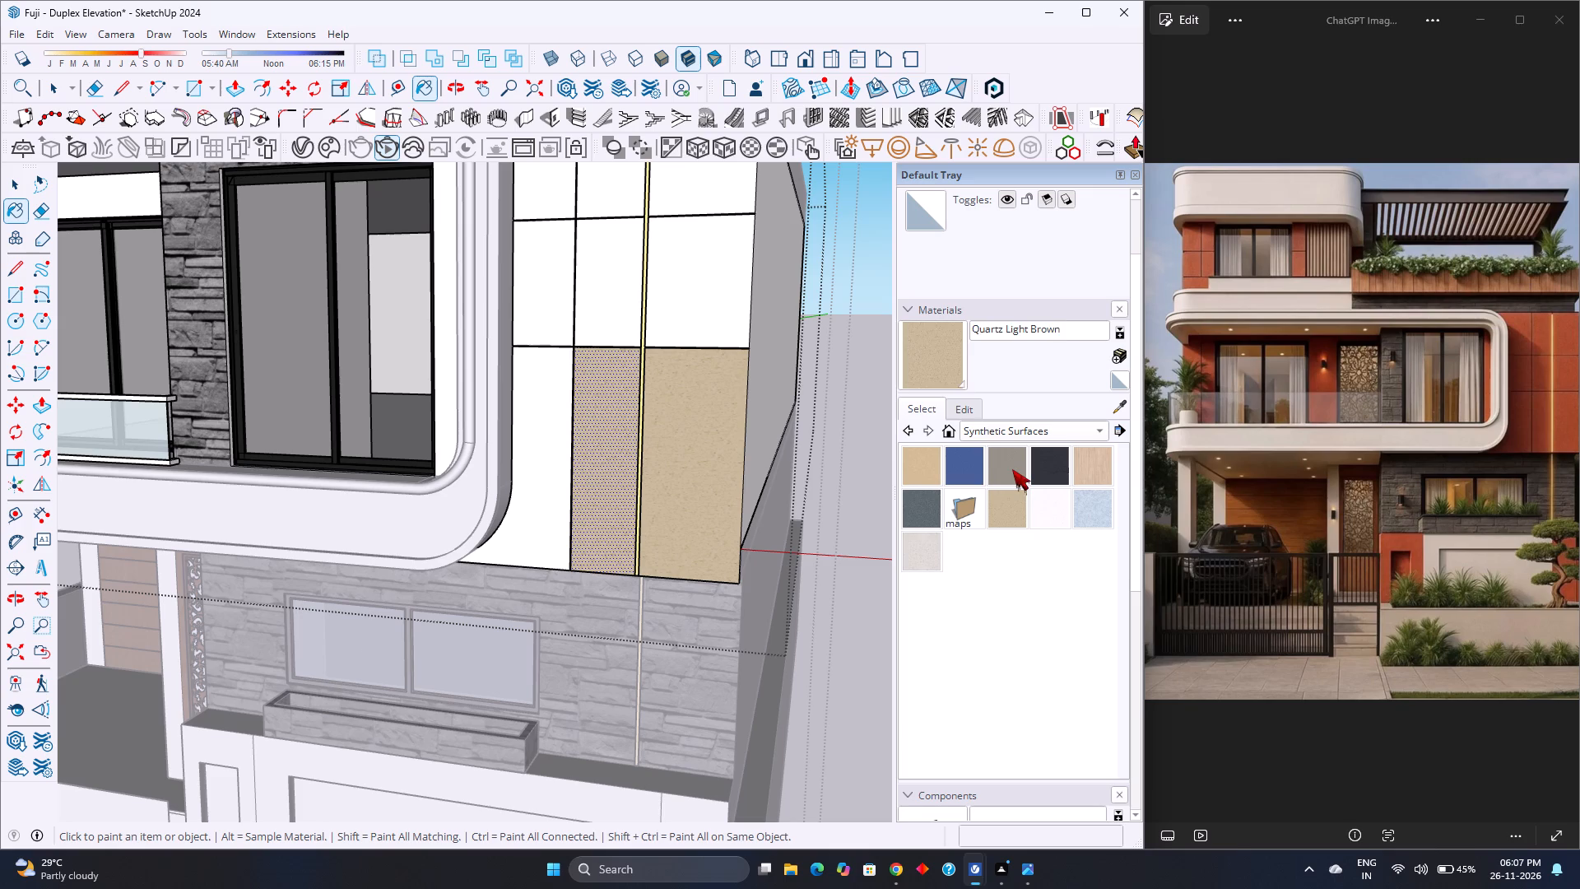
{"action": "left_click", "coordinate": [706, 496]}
Paint all six panels in the wall's bottom and middle rows with Formica Beige.
{"action": "left_click", "coordinate": [922, 472]}
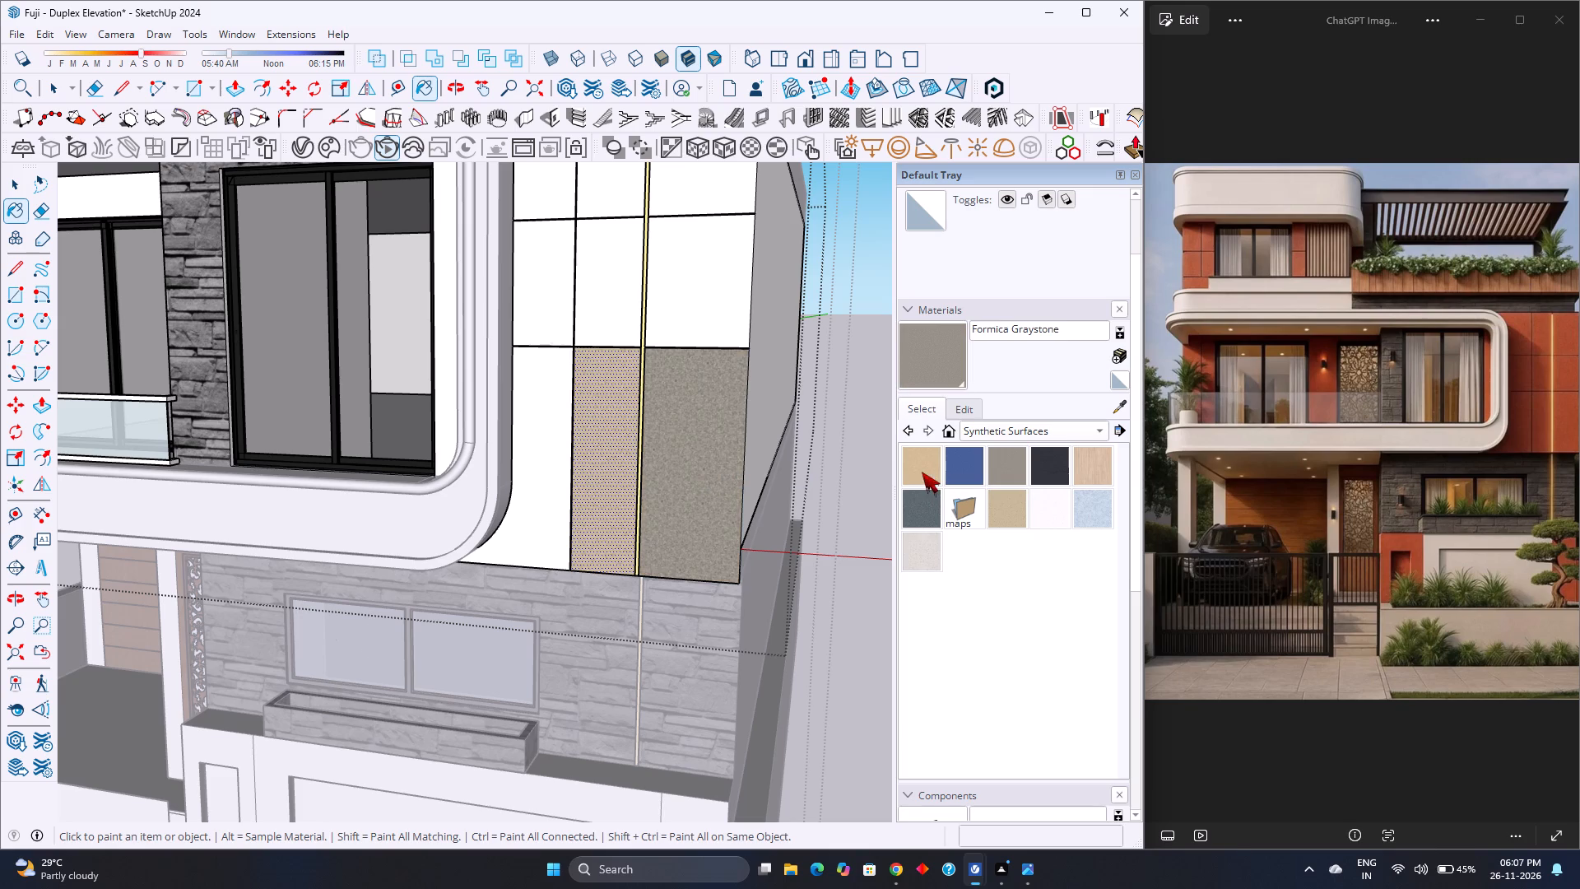
{"action": "left_click", "coordinate": [690, 514]}
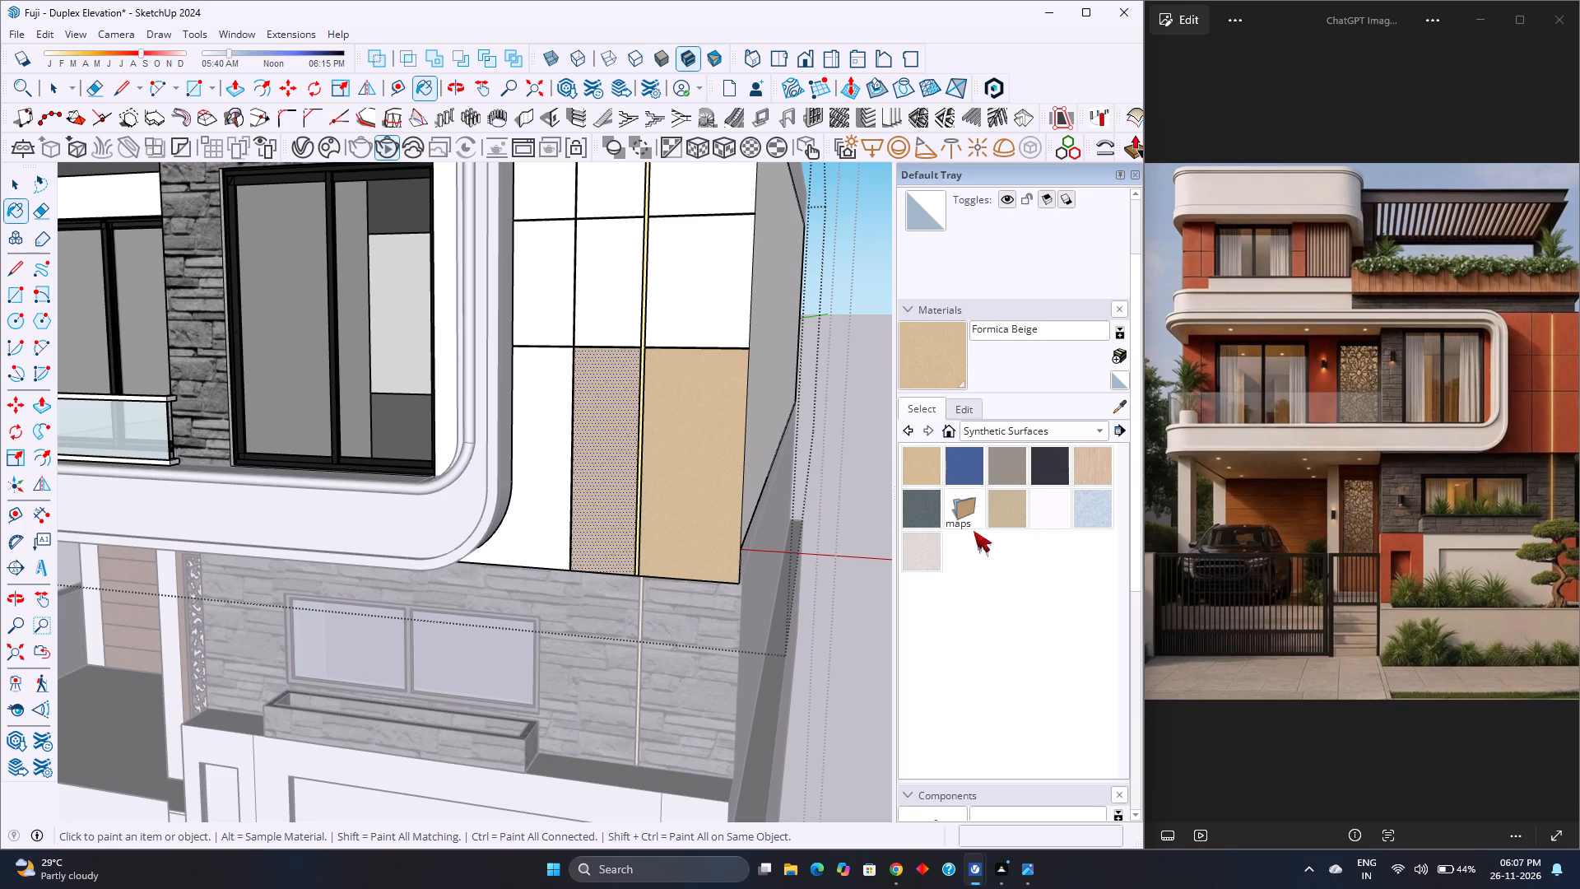
{"action": "left_click", "coordinate": [614, 491]}
{"action": "left_click", "coordinate": [529, 496]}
{"action": "left_click", "coordinate": [543, 307]}
{"action": "left_click", "coordinate": [600, 305]}
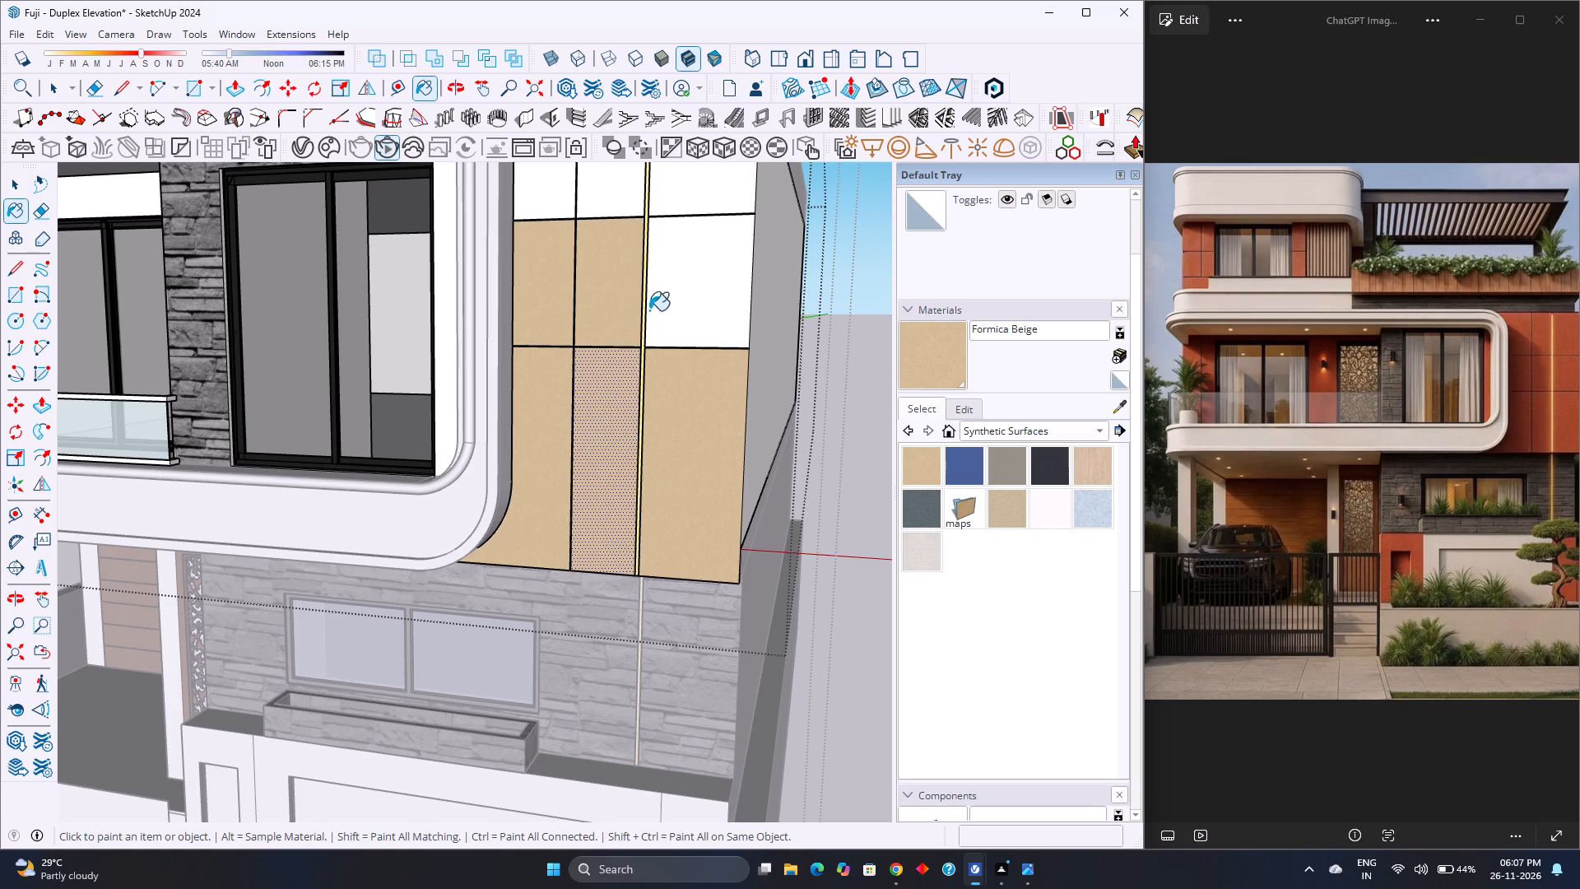
{"action": "left_click", "coordinate": [736, 297]}
Paint the lower edge faces of the horizontal groove on both sides of the yellow strip with Formica Beige.
{"action": "scroll", "coordinate": [664, 312], "scroll_direction": "up", "scroll_amount": 20}
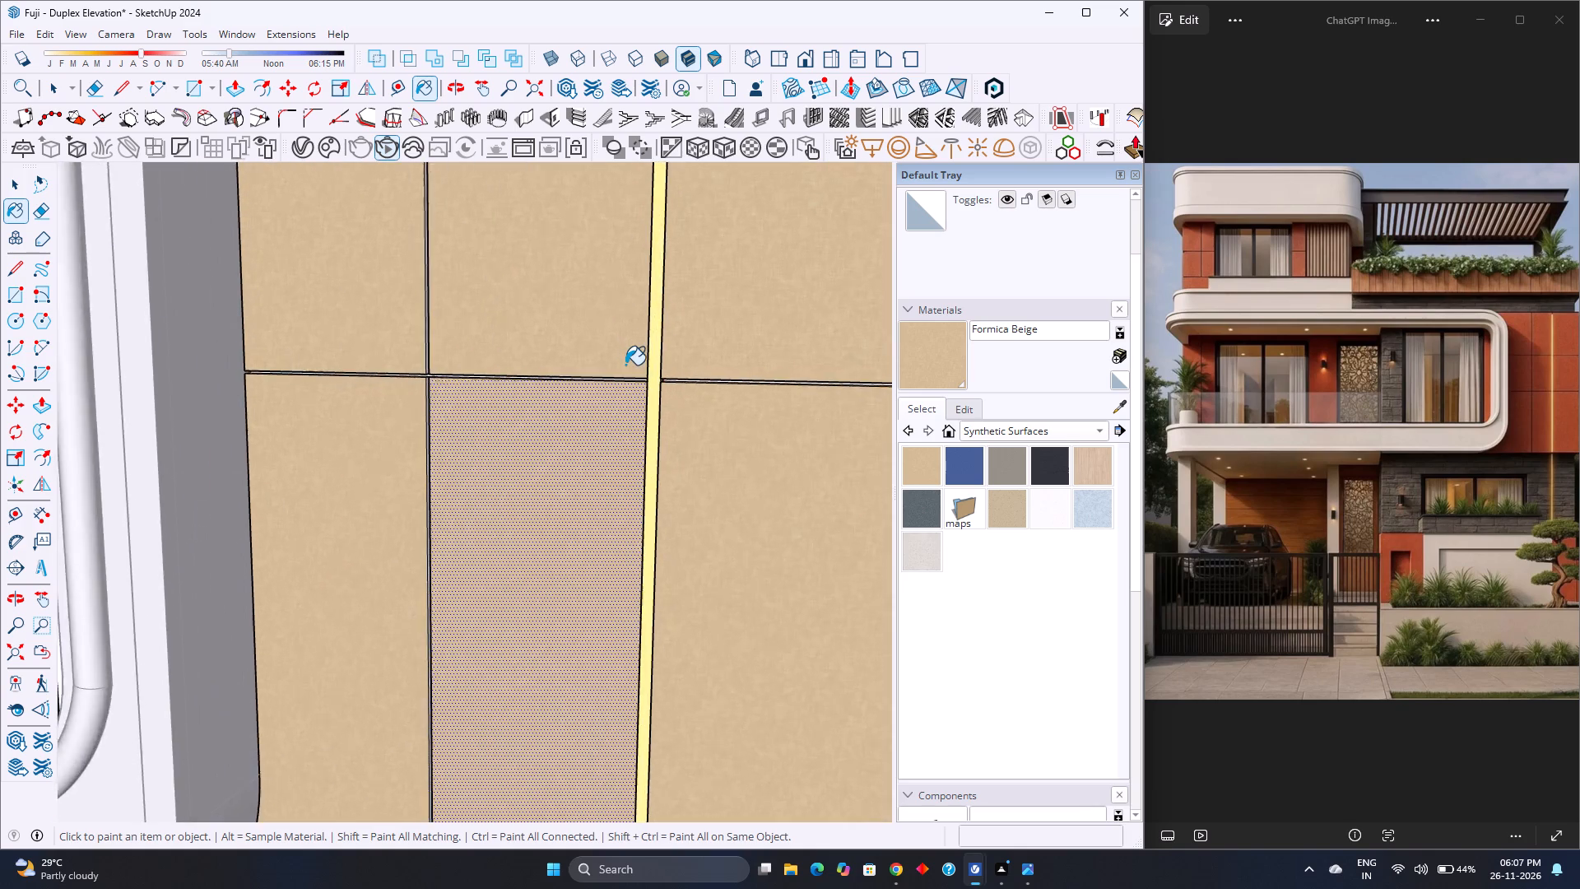
{"action": "scroll", "coordinate": [625, 365], "scroll_direction": "up", "scroll_amount": 20}
{"action": "scroll", "coordinate": [625, 365], "scroll_direction": "up", "scroll_amount": 10}
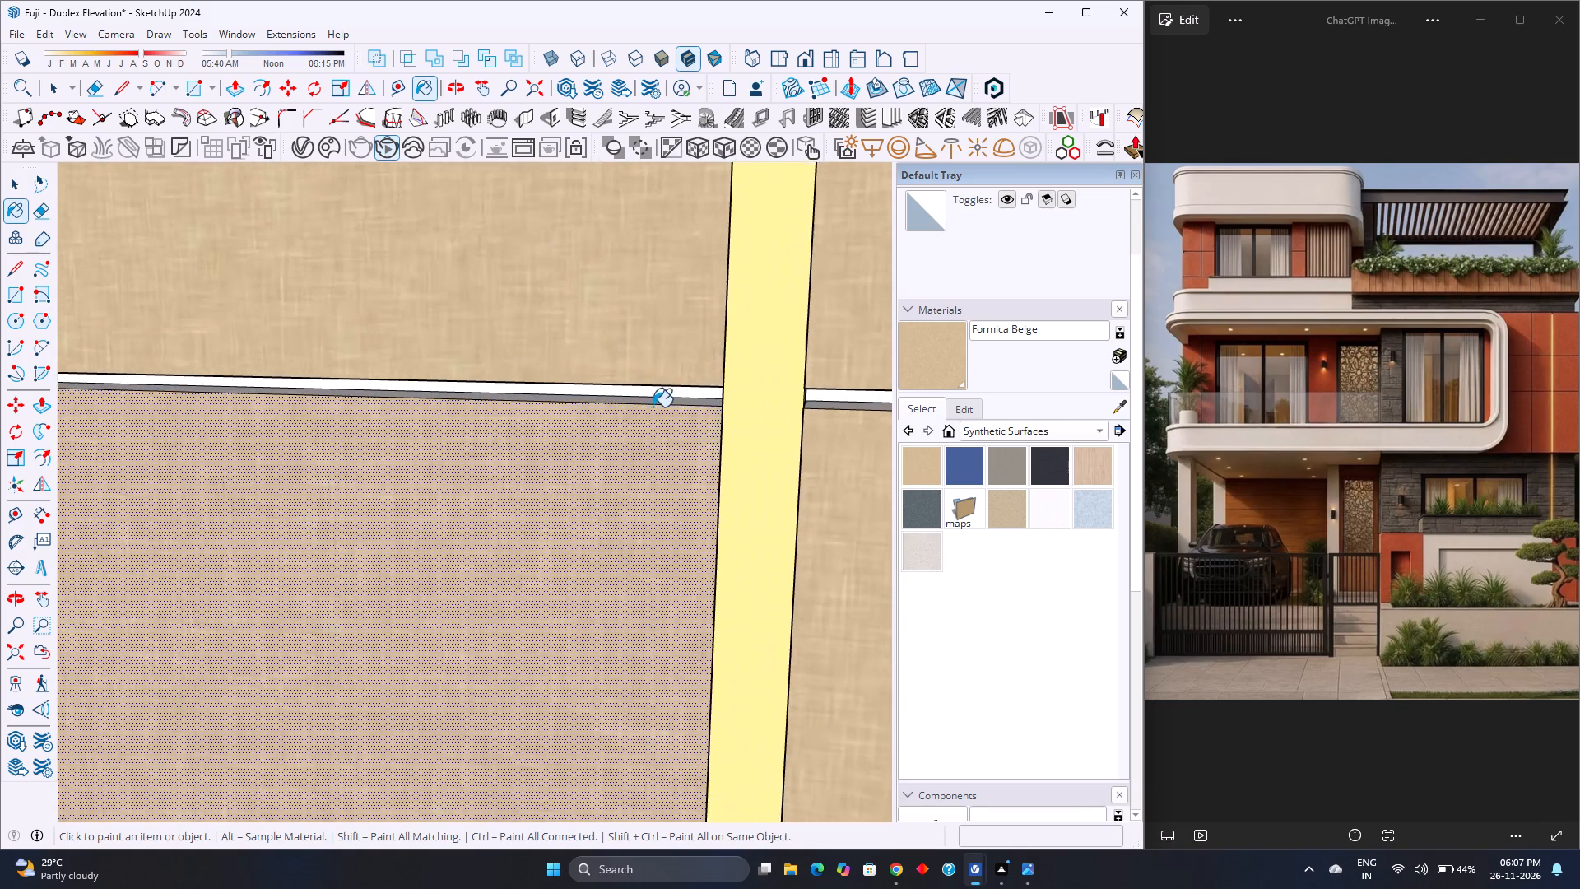
{"action": "scroll", "coordinate": [653, 407], "scroll_direction": "up", "scroll_amount": 7}
{"action": "left_click", "coordinate": [660, 398]}
{"action": "scroll", "coordinate": [660, 398], "scroll_direction": "down", "scroll_amount": 14}
{"action": "scroll", "coordinate": [769, 383], "scroll_direction": "up", "scroll_amount": 9}
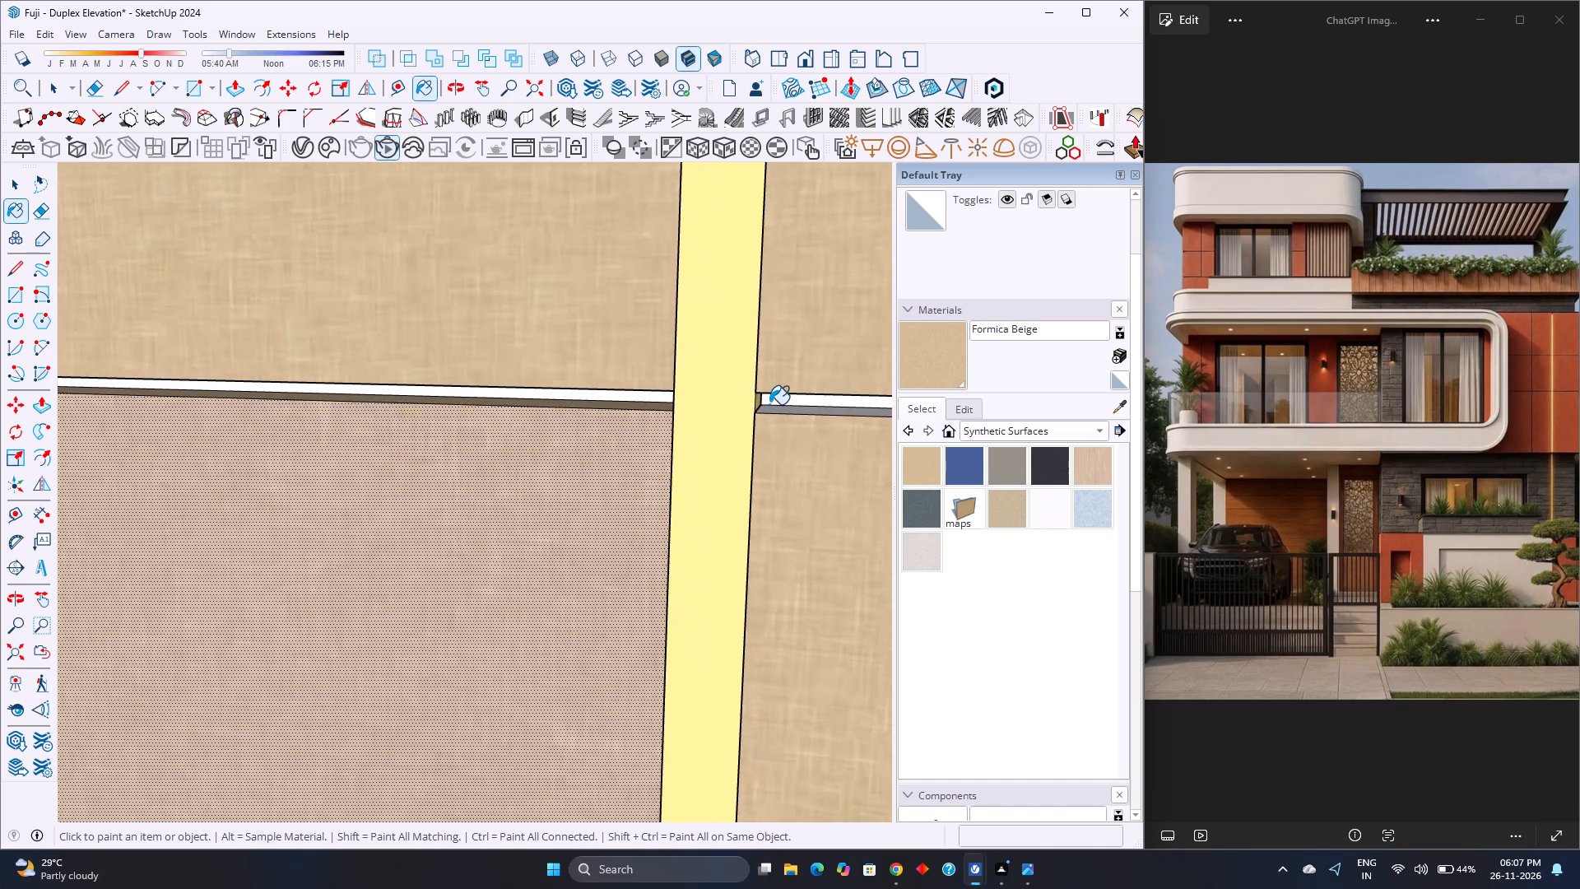
{"action": "left_click", "coordinate": [770, 409]}
Paint the exposed groove edges around the inner panel crossing with Formica Beige: both vertical side faces and the inner horizontal edge.
{"action": "scroll", "coordinate": [770, 409], "scroll_direction": "down", "scroll_amount": 14}
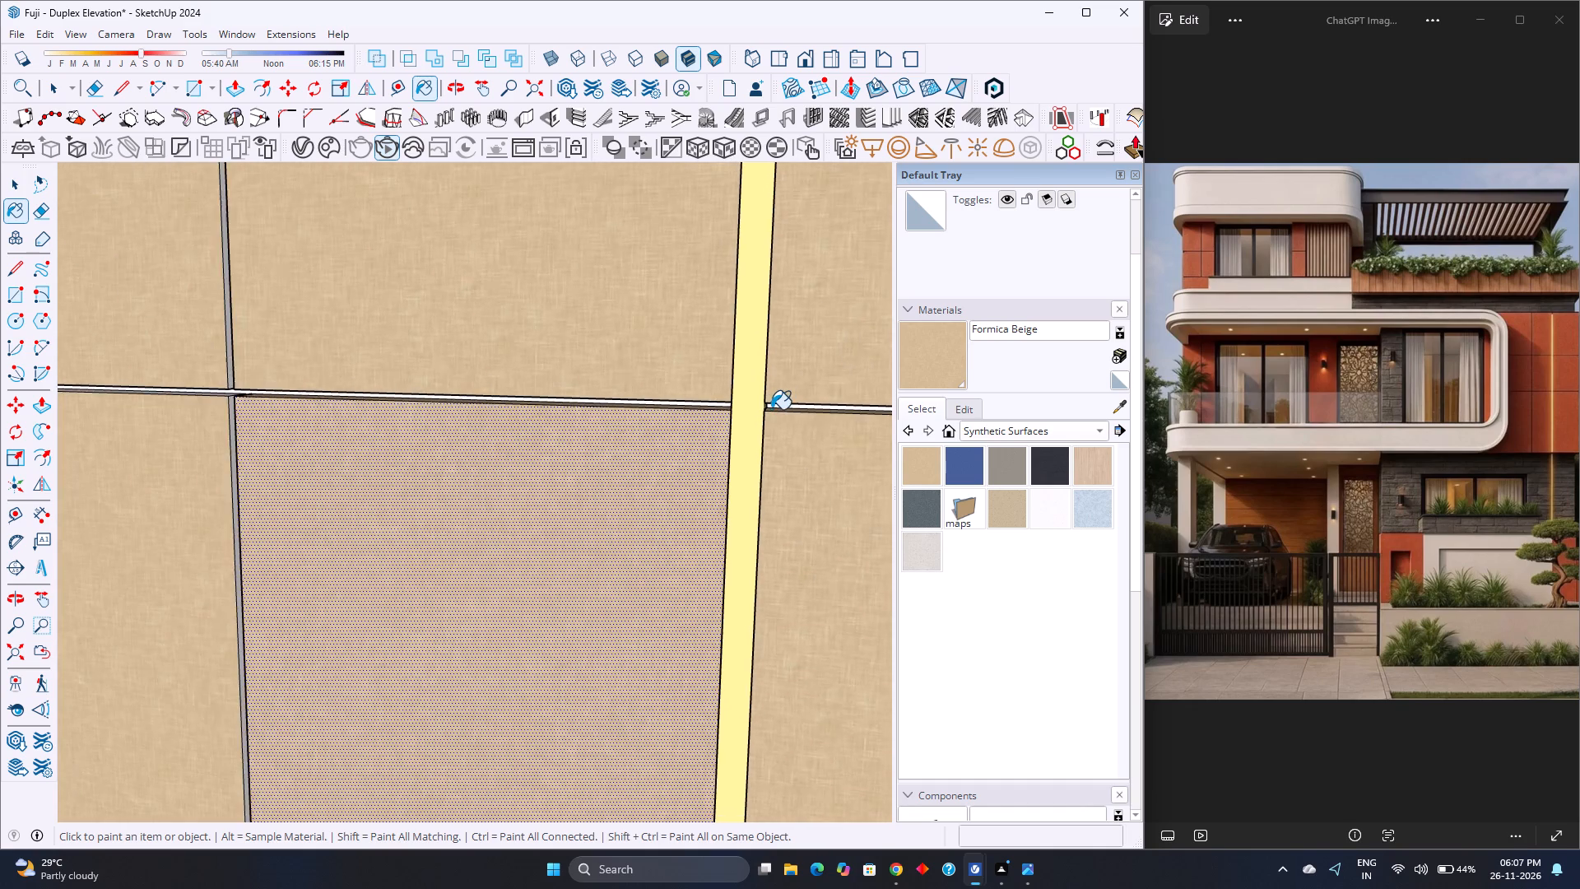
{"action": "scroll", "coordinate": [771, 409], "scroll_direction": "down", "scroll_amount": 4}
{"action": "scroll", "coordinate": [771, 409], "scroll_direction": "up", "scroll_amount": 2}
{"action": "scroll", "coordinate": [771, 409], "scroll_direction": "down", "scroll_amount": 4}
{"action": "scroll", "coordinate": [771, 409], "scroll_direction": "up", "scroll_amount": 4}
{"action": "scroll", "coordinate": [771, 409], "scroll_direction": "down", "scroll_amount": 4}
{"action": "scroll", "coordinate": [771, 409], "scroll_direction": "up", "scroll_amount": 4}
{"action": "scroll", "coordinate": [771, 409], "scroll_direction": "down", "scroll_amount": 4}
{"action": "scroll", "coordinate": [771, 409], "scroll_direction": "up", "scroll_amount": 3}
{"action": "scroll", "coordinate": [771, 409], "scroll_direction": "down", "scroll_amount": 3}
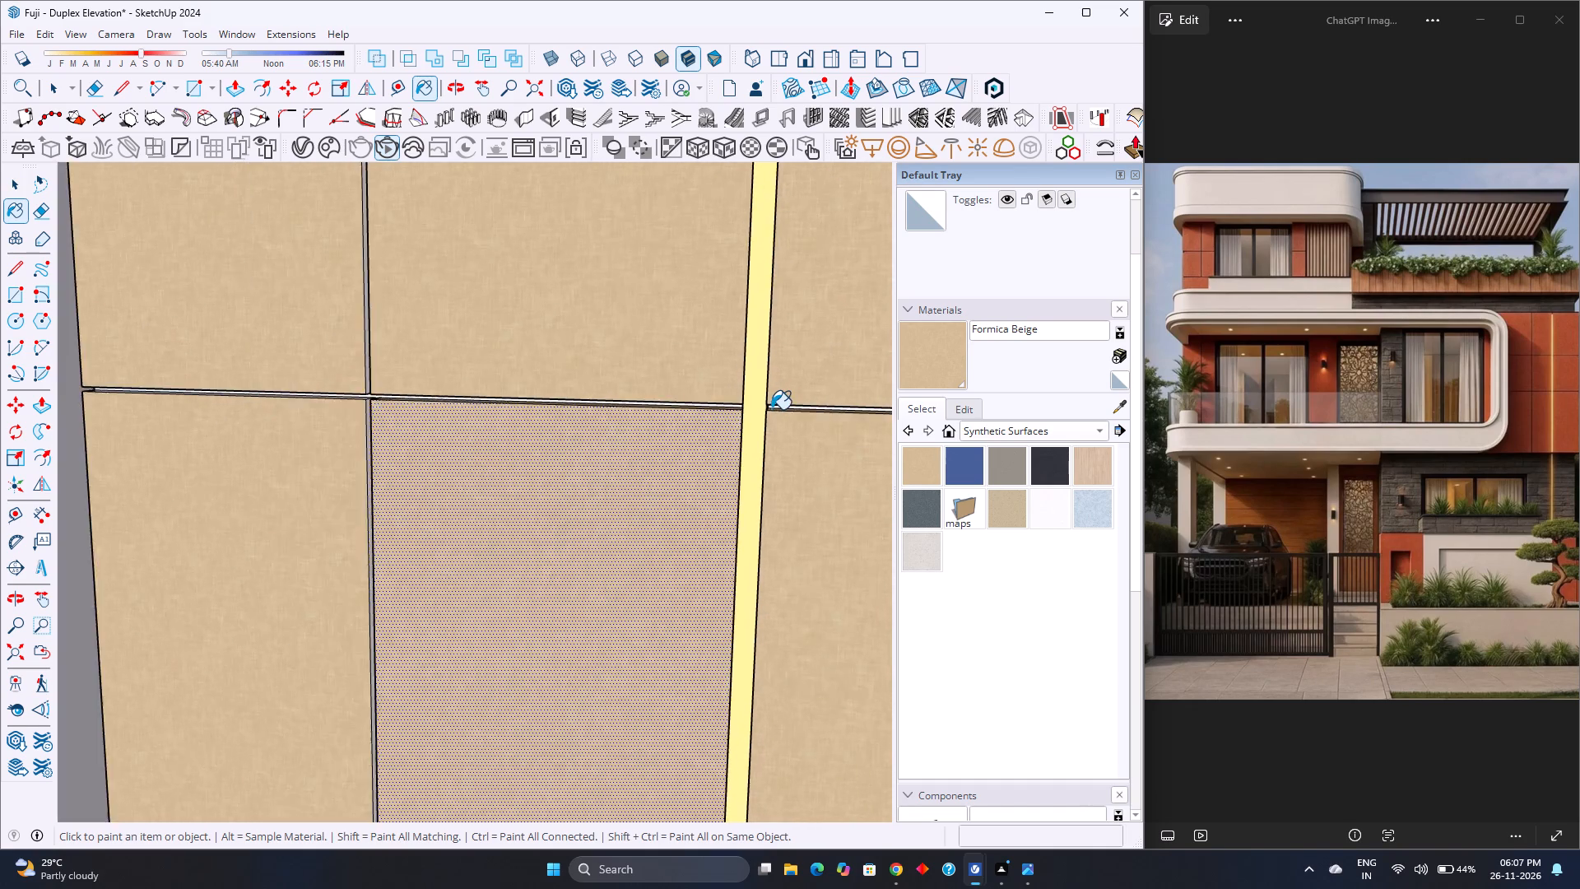
{"action": "scroll", "coordinate": [771, 409], "scroll_direction": "up", "scroll_amount": 3}
{"action": "scroll", "coordinate": [771, 409], "scroll_direction": "down", "scroll_amount": 3}
{"action": "scroll", "coordinate": [771, 409], "scroll_direction": "up", "scroll_amount": 3}
{"action": "scroll", "coordinate": [771, 409], "scroll_direction": "down", "scroll_amount": 3}
{"action": "scroll", "coordinate": [771, 409], "scroll_direction": "up", "scroll_amount": 2}
{"action": "scroll", "coordinate": [771, 409], "scroll_direction": "down", "scroll_amount": 8}
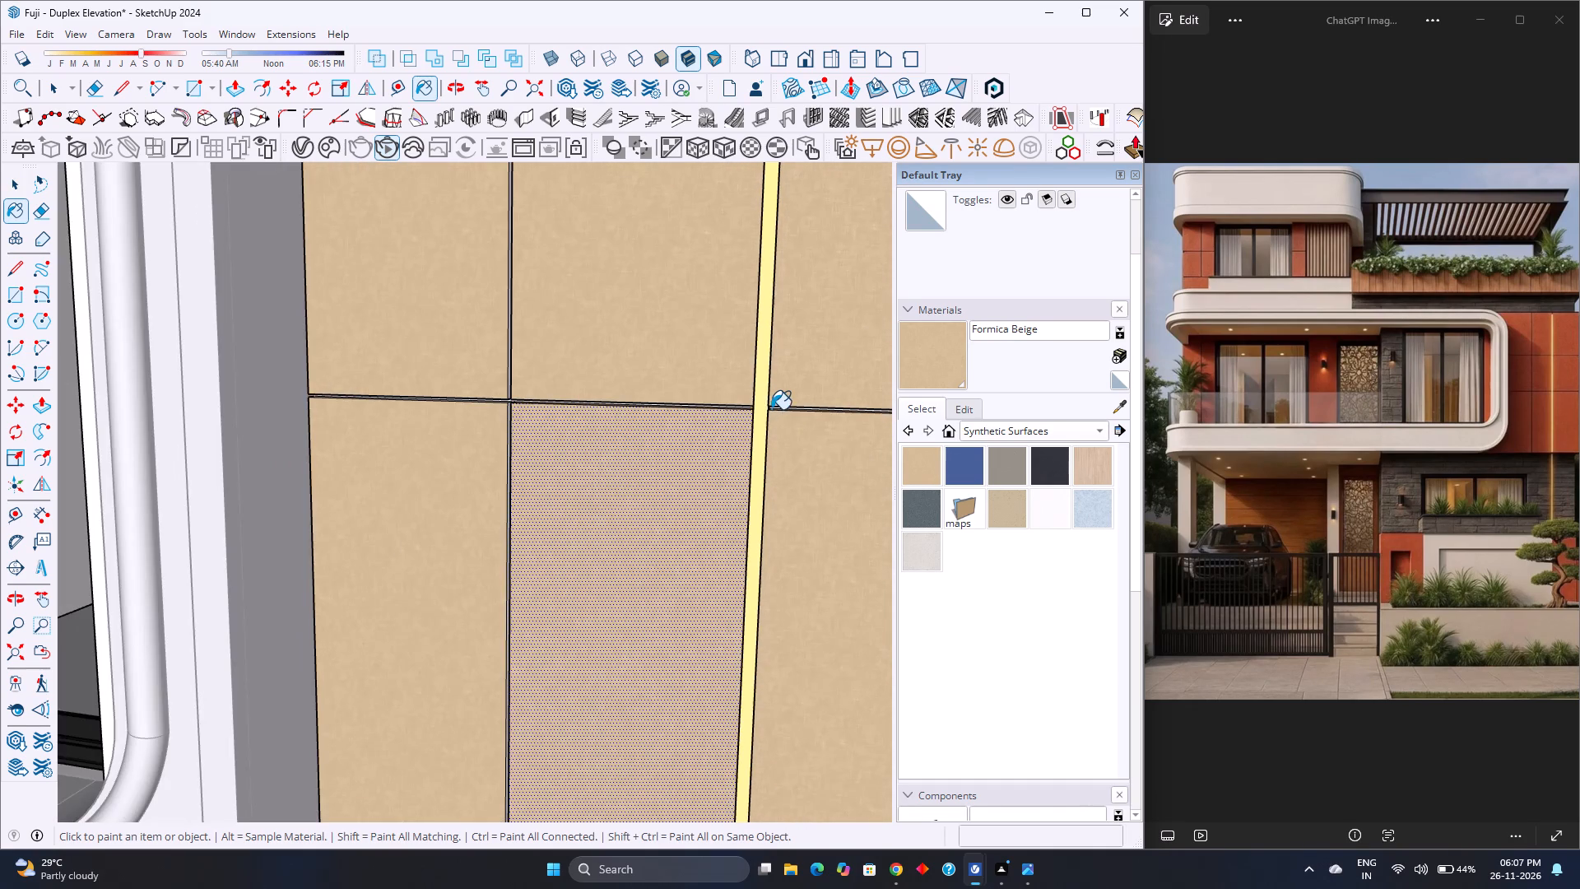
{"action": "scroll", "coordinate": [516, 410], "scroll_direction": "up", "scroll_amount": 7}
{"action": "scroll", "coordinate": [516, 410], "scroll_direction": "down", "scroll_amount": 3}
{"action": "scroll", "coordinate": [516, 410], "scroll_direction": "up", "scroll_amount": 3}
{"action": "scroll", "coordinate": [516, 410], "scroll_direction": "down", "scroll_amount": 3}
{"action": "scroll", "coordinate": [516, 410], "scroll_direction": "up", "scroll_amount": 3}
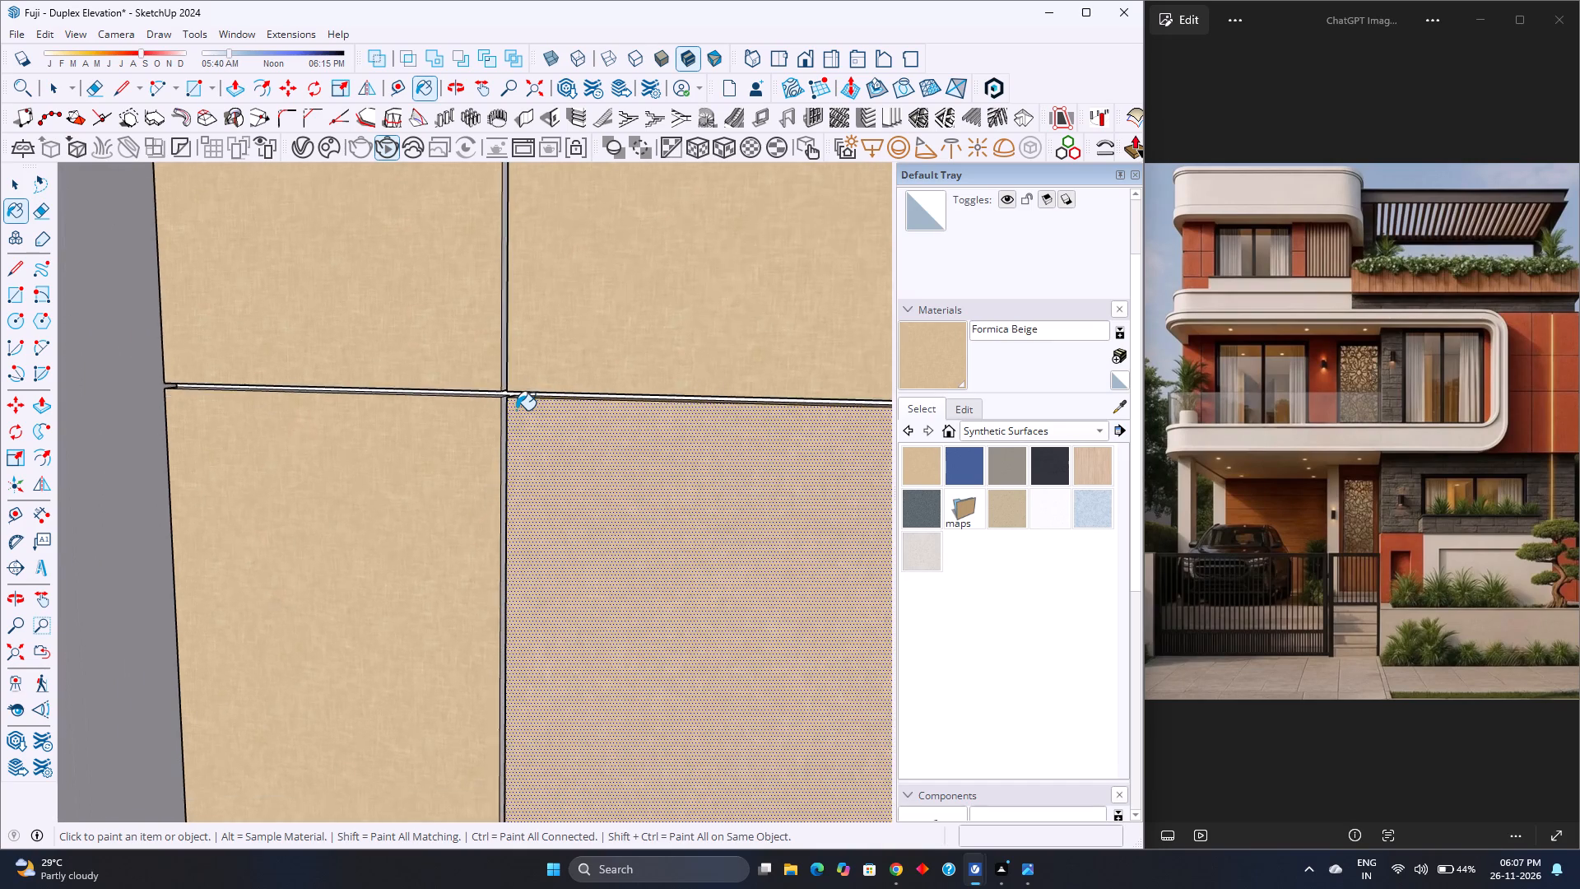
{"action": "scroll", "coordinate": [516, 409], "scroll_direction": "down", "scroll_amount": 3}
{"action": "scroll", "coordinate": [516, 409], "scroll_direction": "up", "scroll_amount": 3}
{"action": "scroll", "coordinate": [516, 409], "scroll_direction": "down", "scroll_amount": 3}
{"action": "scroll", "coordinate": [516, 409], "scroll_direction": "up", "scroll_amount": 7}
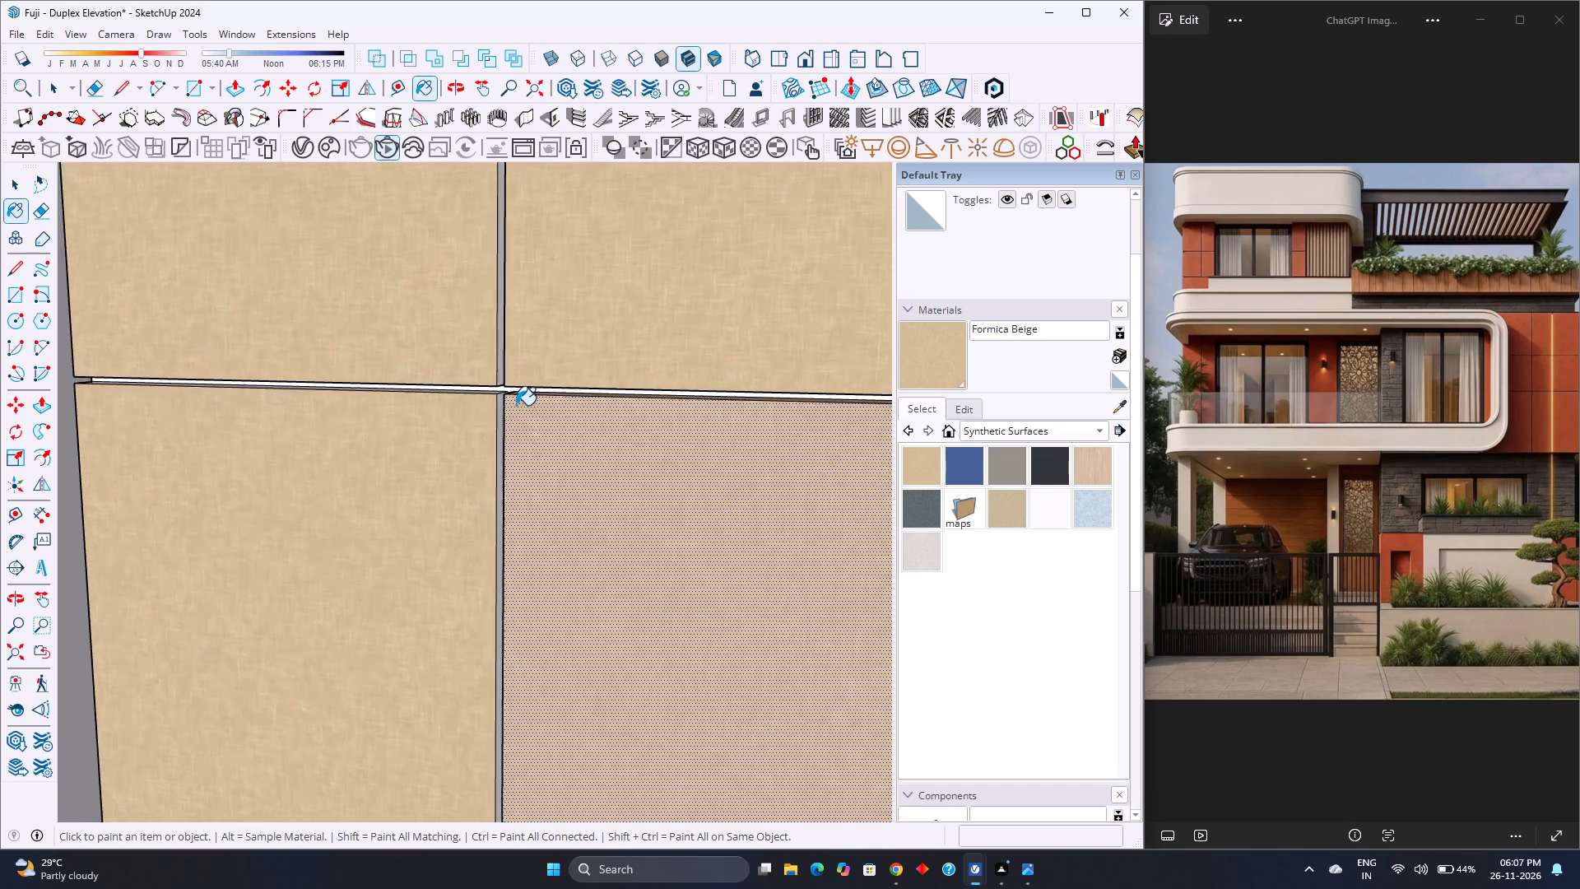
{"action": "scroll", "coordinate": [516, 405], "scroll_direction": "up", "scroll_amount": 14}
{"action": "scroll", "coordinate": [510, 400], "scroll_direction": "down", "scroll_amount": 2}
{"action": "scroll", "coordinate": [503, 400], "scroll_direction": "up", "scroll_amount": 7}
{"action": "left_click", "coordinate": [477, 396]}
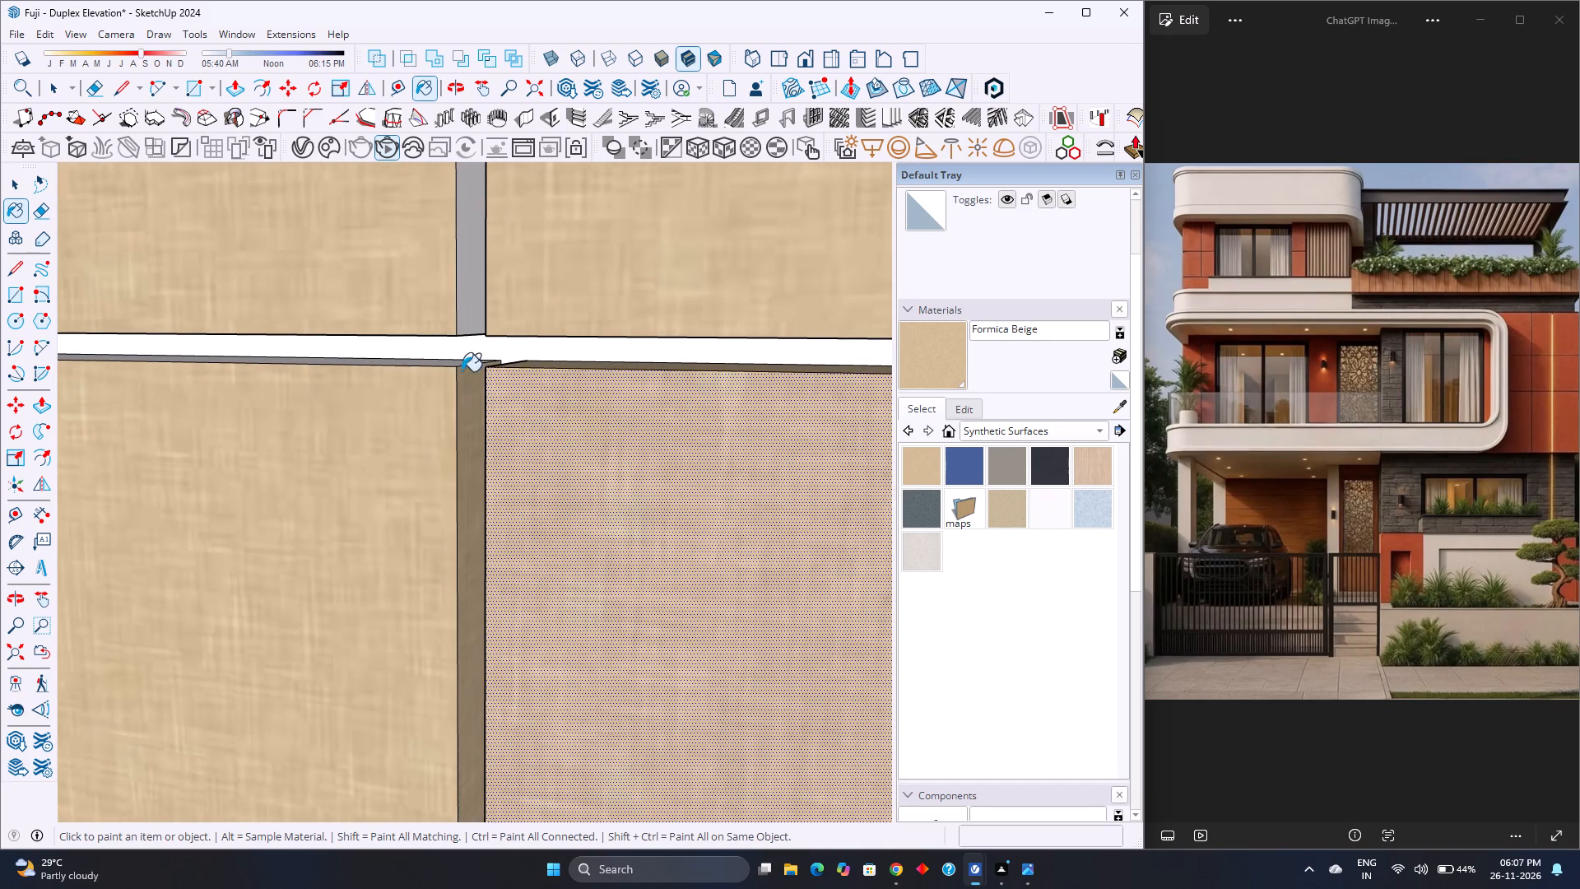
{"action": "left_click", "coordinate": [455, 361]}
{"action": "left_click", "coordinate": [468, 315]}
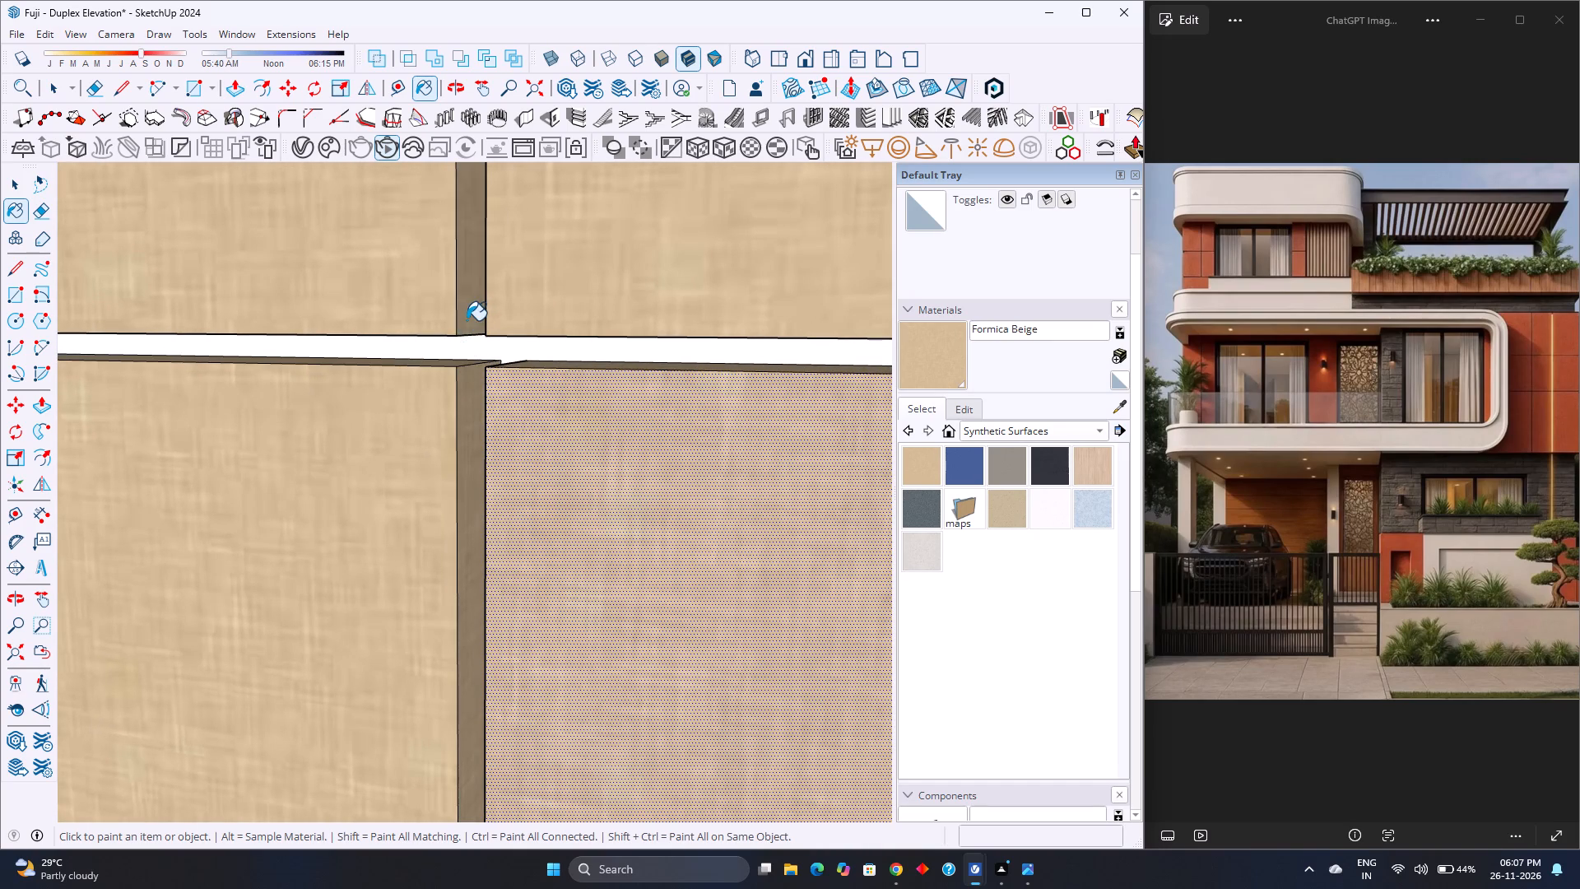
Paint the opposite side faces of the inner vertical groove, above and below the lower crossing, with Formica Beige.
{"action": "scroll", "coordinate": [467, 320], "scroll_direction": "down", "scroll_amount": 4}
{"action": "scroll", "coordinate": [462, 422], "scroll_direction": "down", "scroll_amount": 4}
{"action": "middle_click_drag", "start_coordinate": [461, 450], "coordinate": [814, 491]}
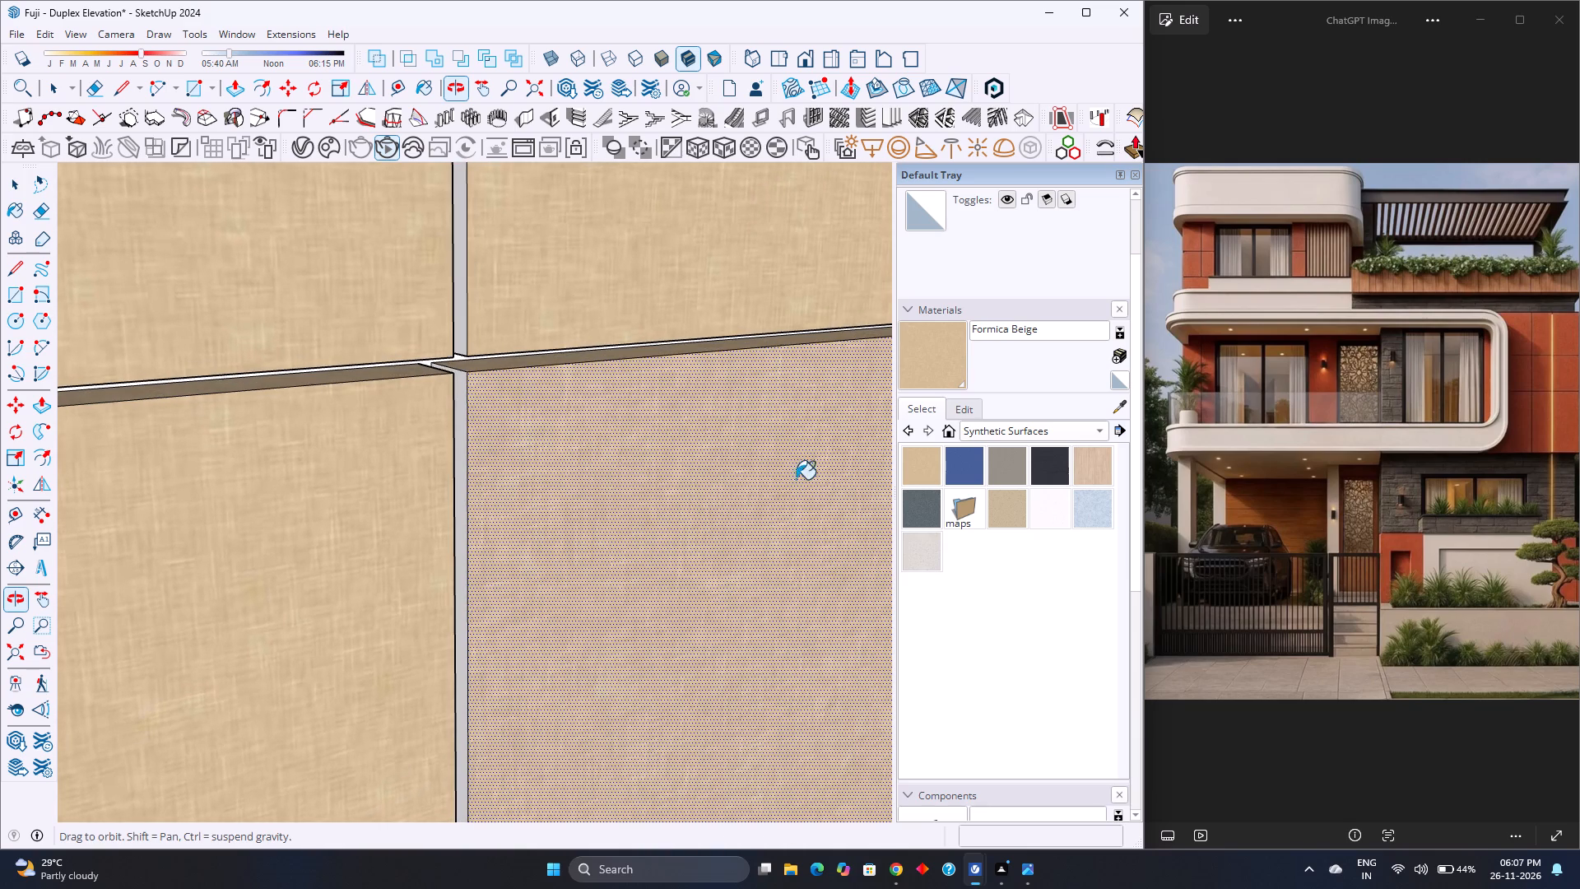
{"action": "scroll", "coordinate": [467, 334], "scroll_direction": "up", "scroll_amount": 2}
{"action": "left_click", "coordinate": [460, 323]}
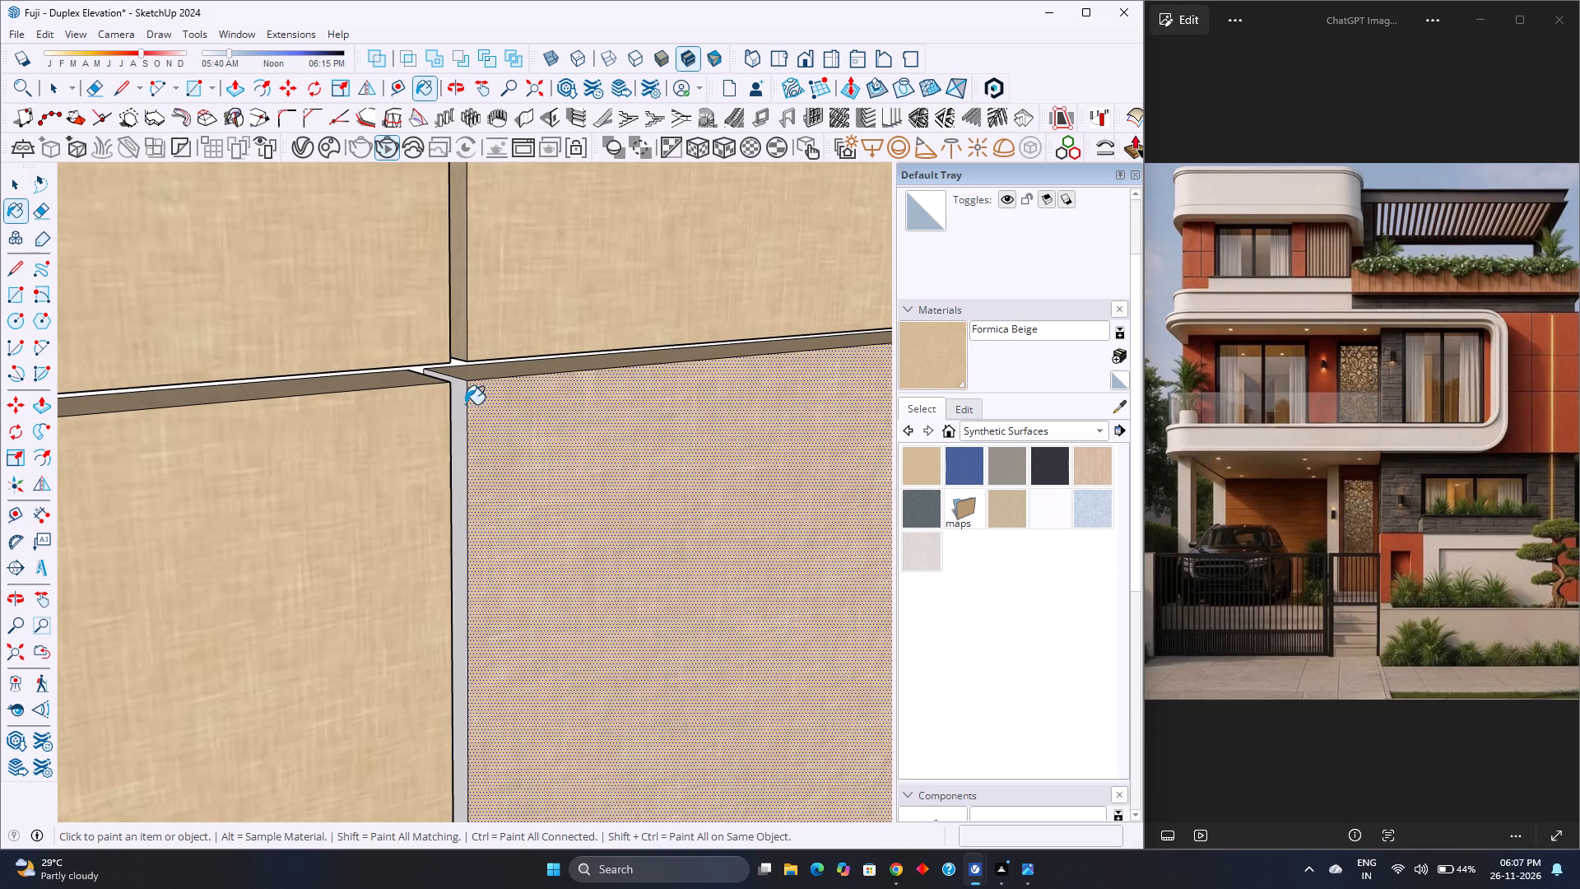
{"action": "left_click", "coordinate": [461, 397]}
Examine the lower horizontal groove on both sides of the yellow strip for unpainted faces.
{"action": "scroll", "coordinate": [458, 398], "scroll_direction": "down", "scroll_amount": 4}
{"action": "middle_click_drag", "start_coordinate": [493, 434], "coordinate": [356, 406]}
{"action": "middle_click", "coordinate": [356, 406]}
{"action": "scroll", "coordinate": [352, 405], "scroll_direction": "down", "scroll_amount": 3}
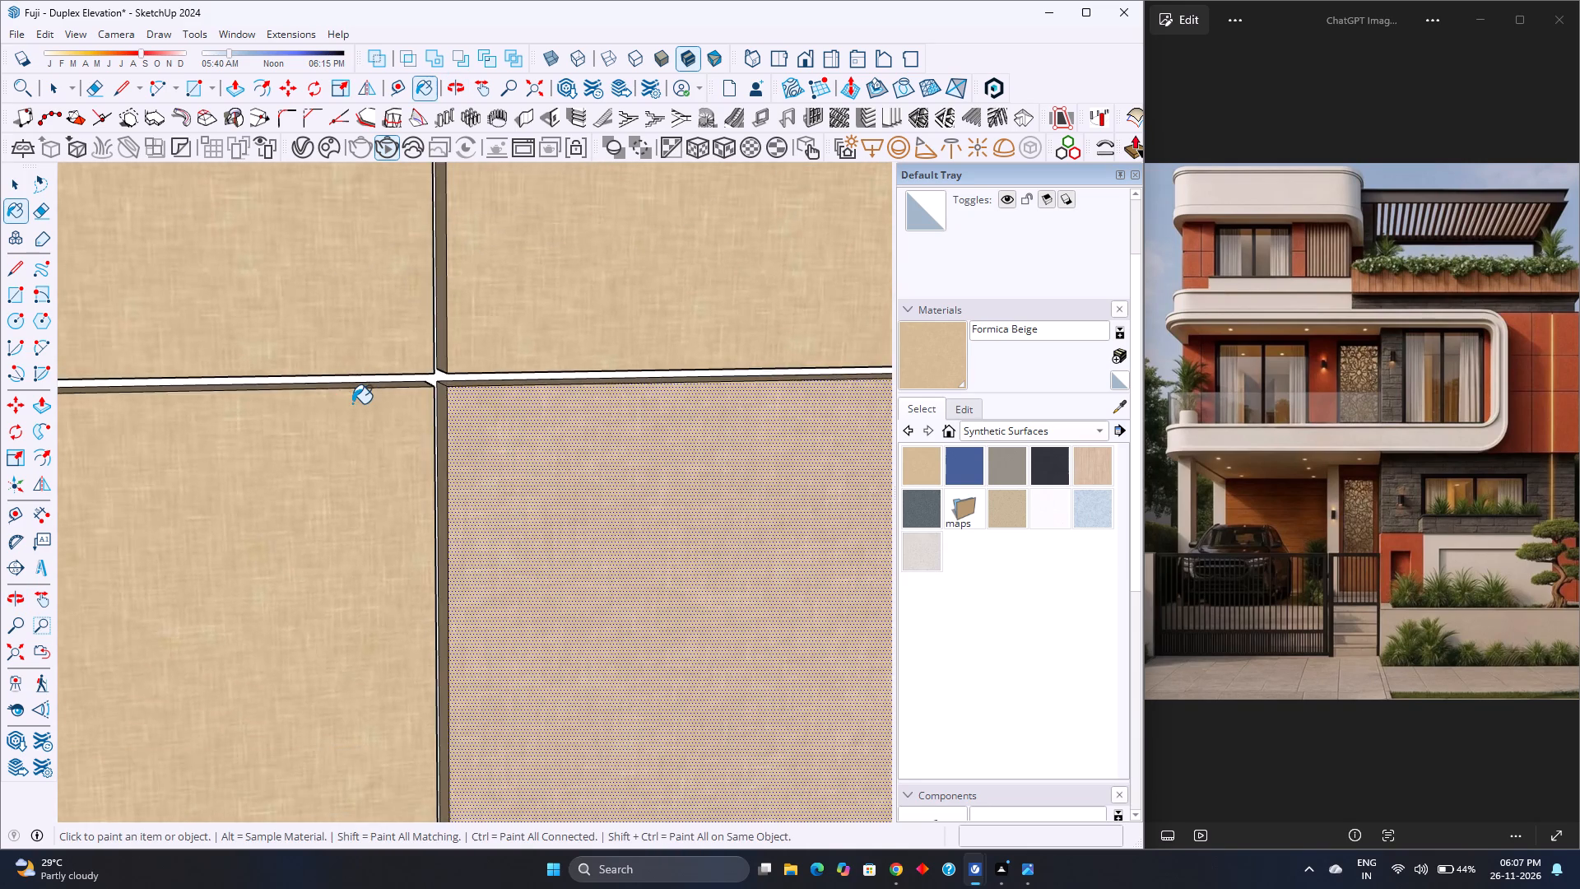
{"action": "scroll", "coordinate": [352, 403], "scroll_direction": "down", "scroll_amount": 17}
{"action": "scroll", "coordinate": [613, 400], "scroll_direction": "up", "scroll_amount": 3}
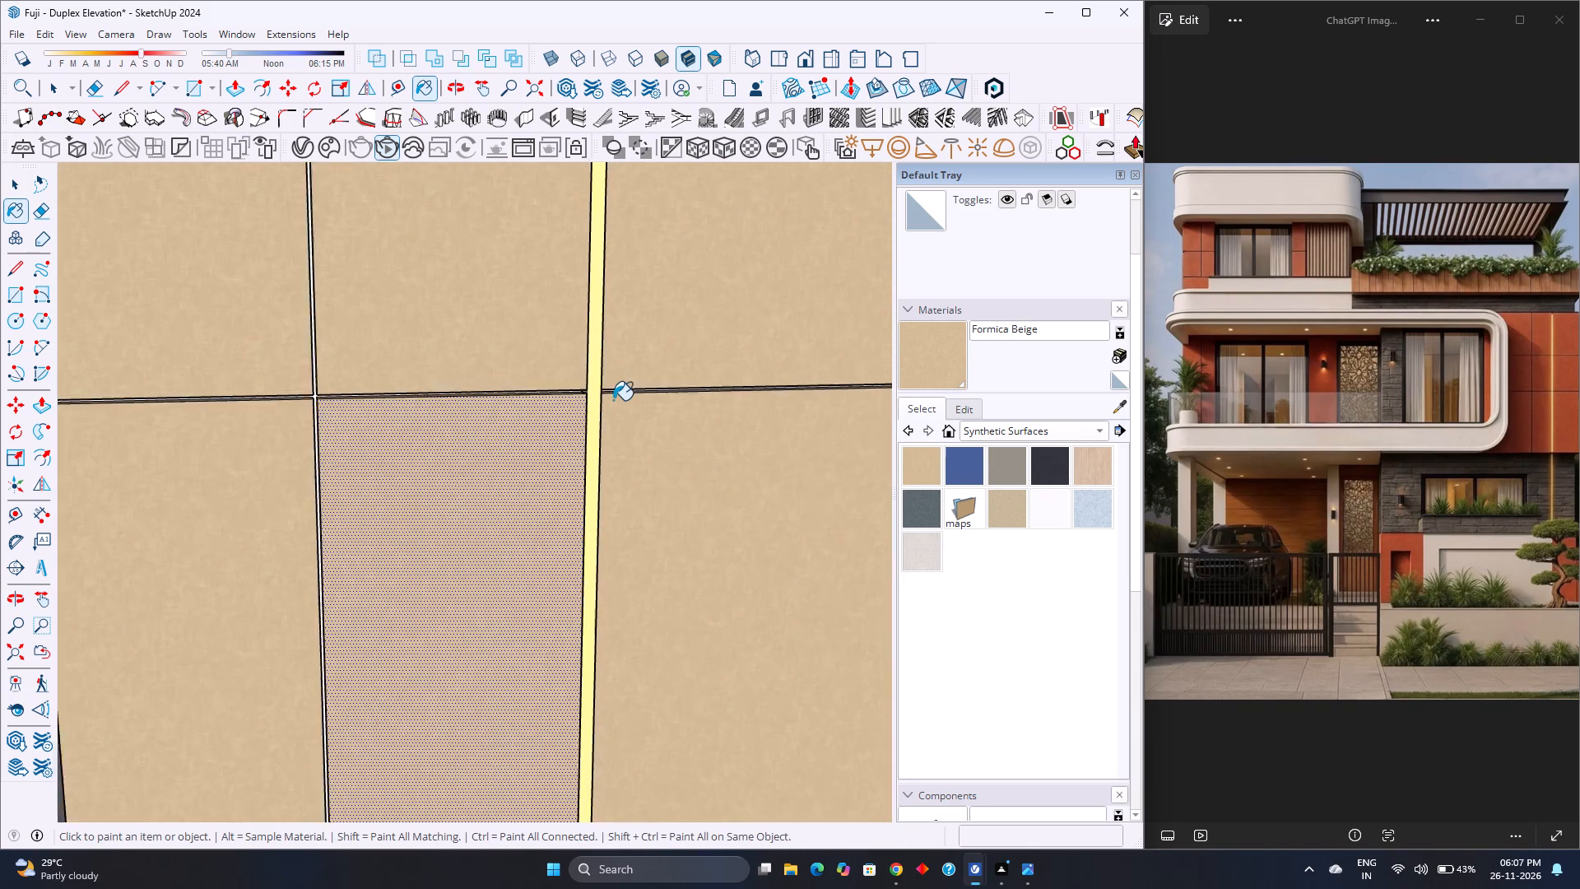
{"action": "scroll", "coordinate": [613, 400], "scroll_direction": "up", "scroll_amount": 20}
{"action": "scroll", "coordinate": [613, 400], "scroll_direction": "up", "scroll_amount": 5}
{"action": "middle_click_drag", "start_coordinate": [576, 381], "coordinate": [585, 392]}
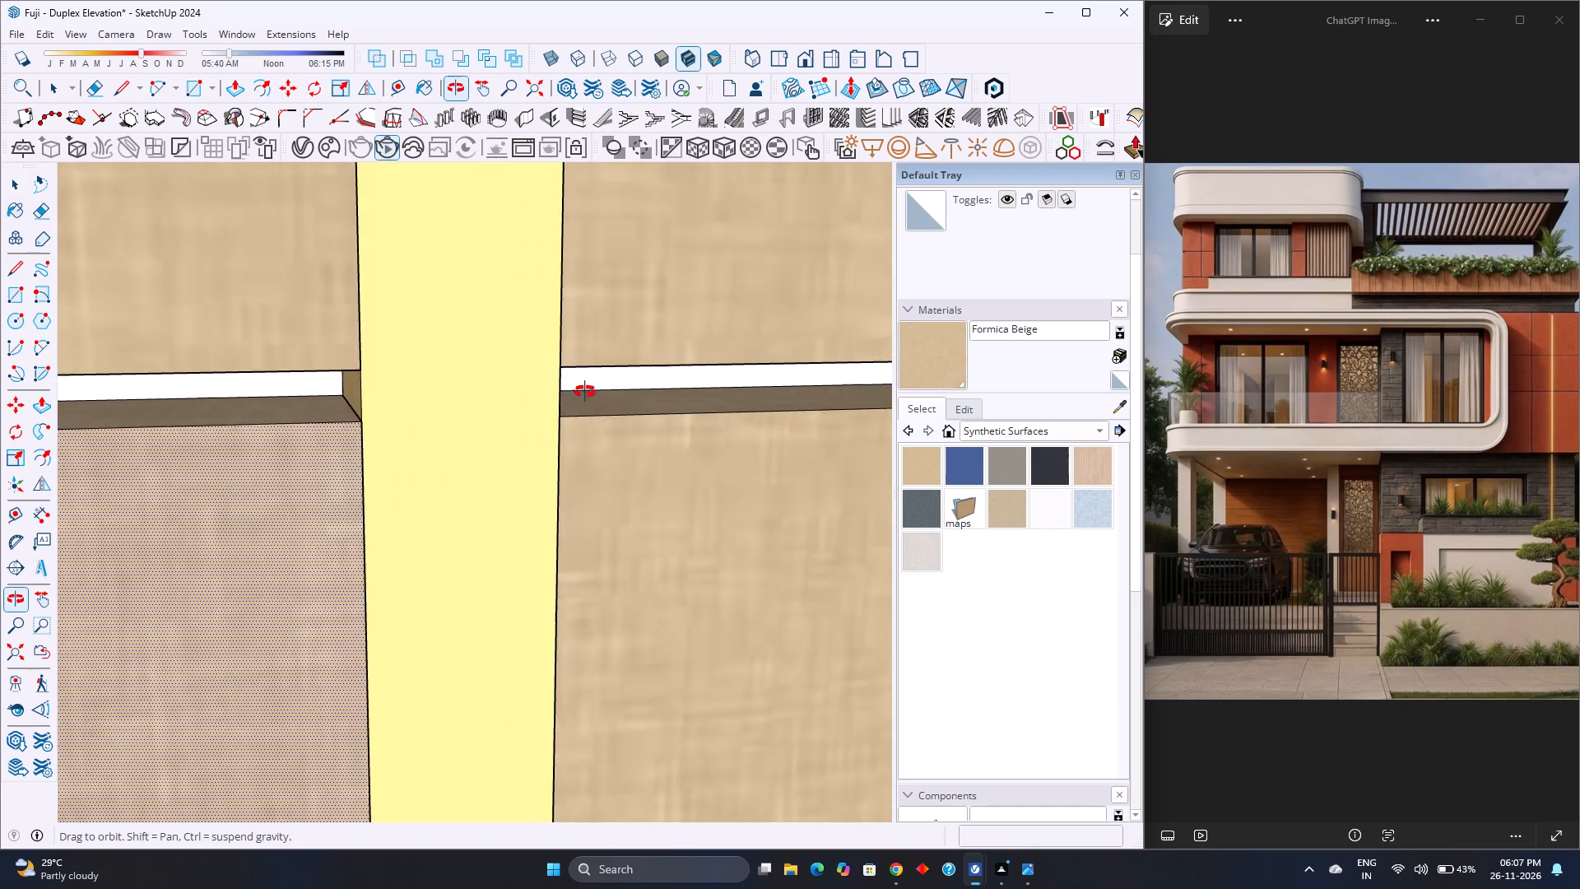
{"action": "middle_click_drag", "start_coordinate": [585, 392], "coordinate": [308, 365]}
{"action": "scroll", "coordinate": [308, 365], "scroll_direction": "down", "scroll_amount": 14}
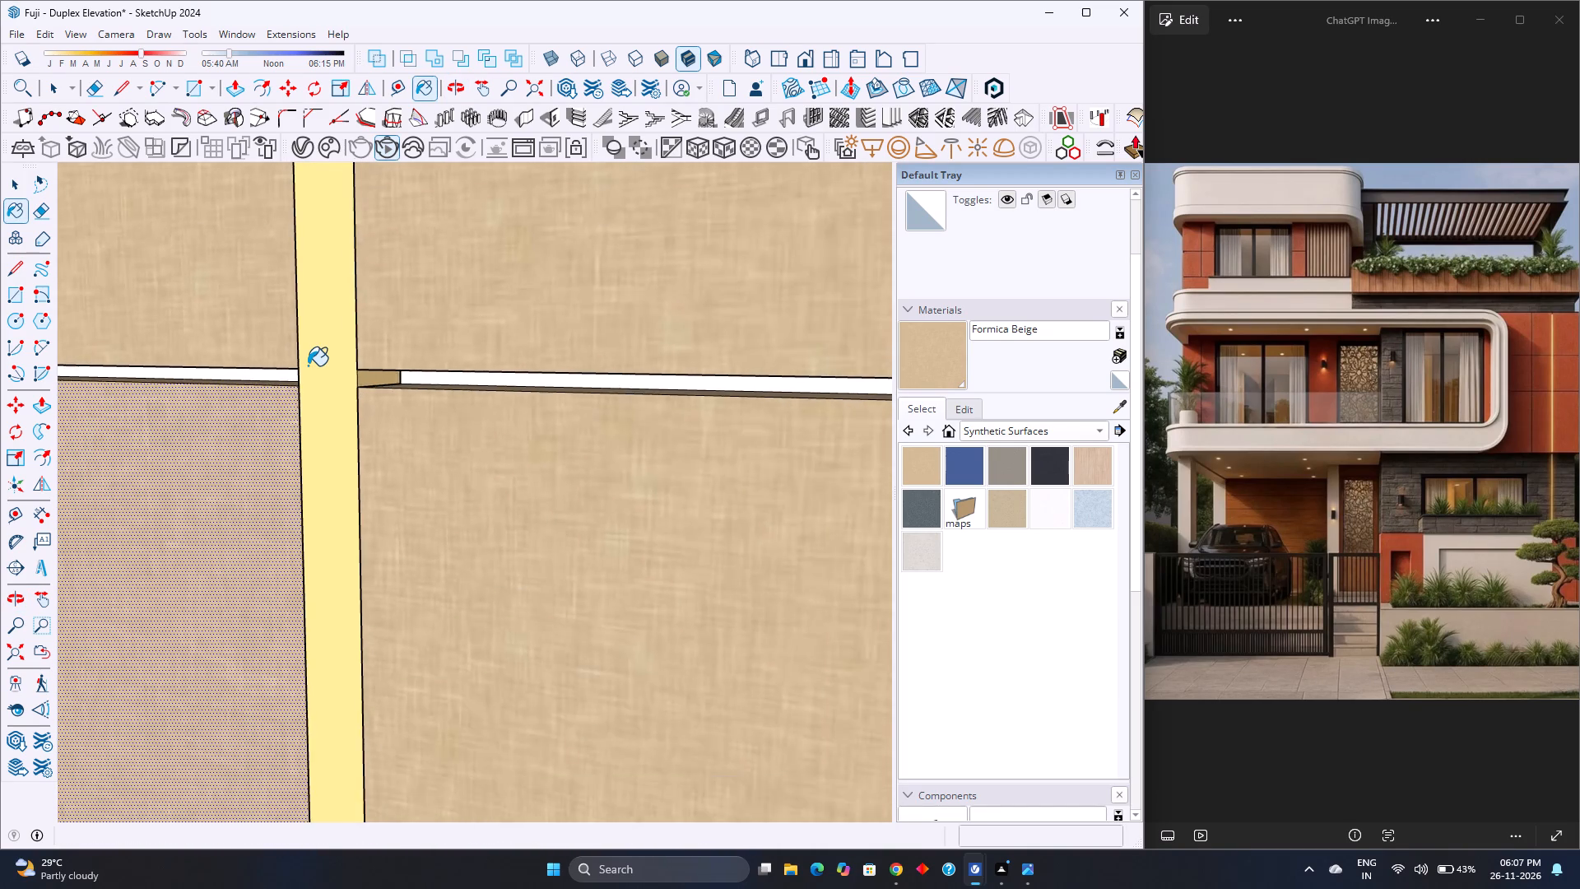
{"action": "scroll", "coordinate": [308, 365], "scroll_direction": "down", "scroll_amount": 20}
{"action": "scroll", "coordinate": [308, 365], "scroll_direction": "down", "scroll_amount": 4}
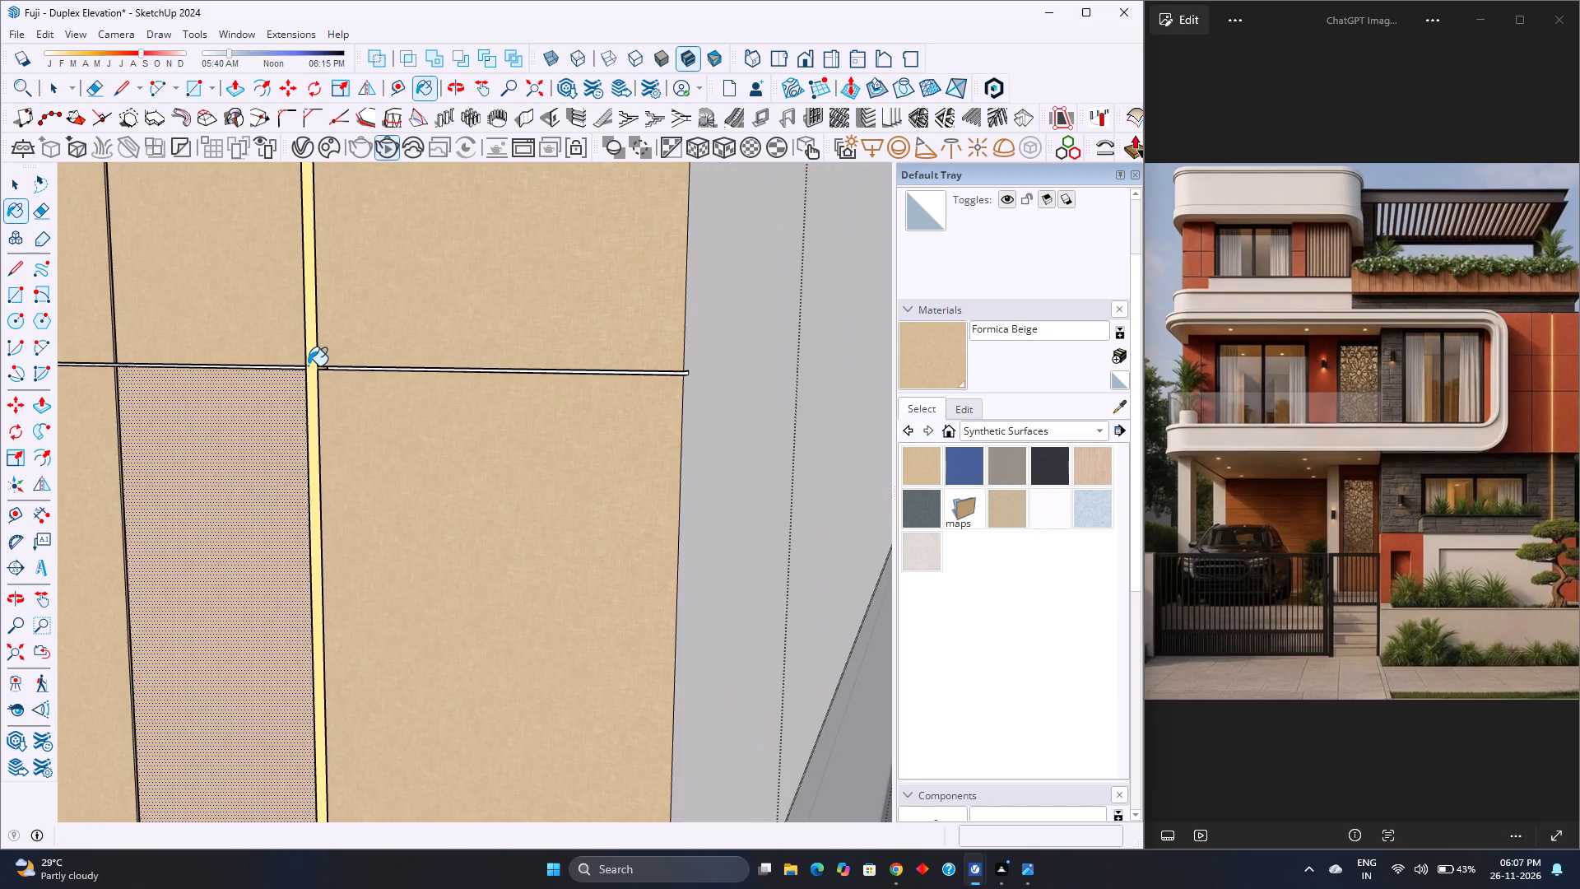
{"action": "scroll", "coordinate": [308, 365], "scroll_direction": "up", "scroll_amount": 7}
{"action": "middle_click_drag", "start_coordinate": [281, 361], "coordinate": [708, 360]}
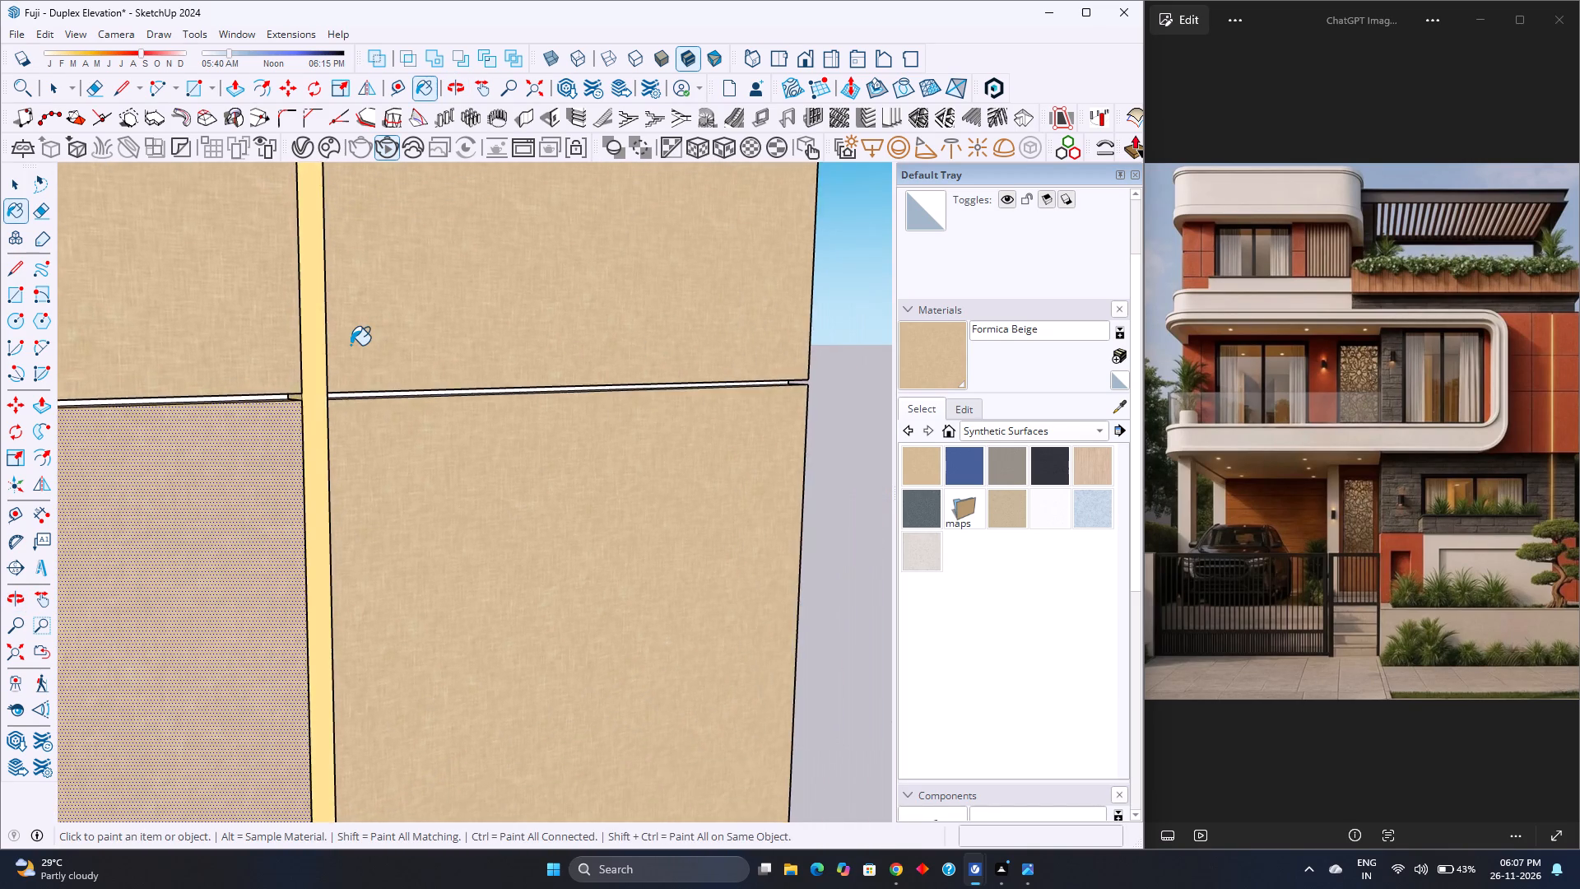
Paint the lower edge faces of the upper horizontal groove, across all three panel columns, with Formica Beige.
{"action": "scroll", "coordinate": [351, 345], "scroll_direction": "down", "scroll_amount": 20}
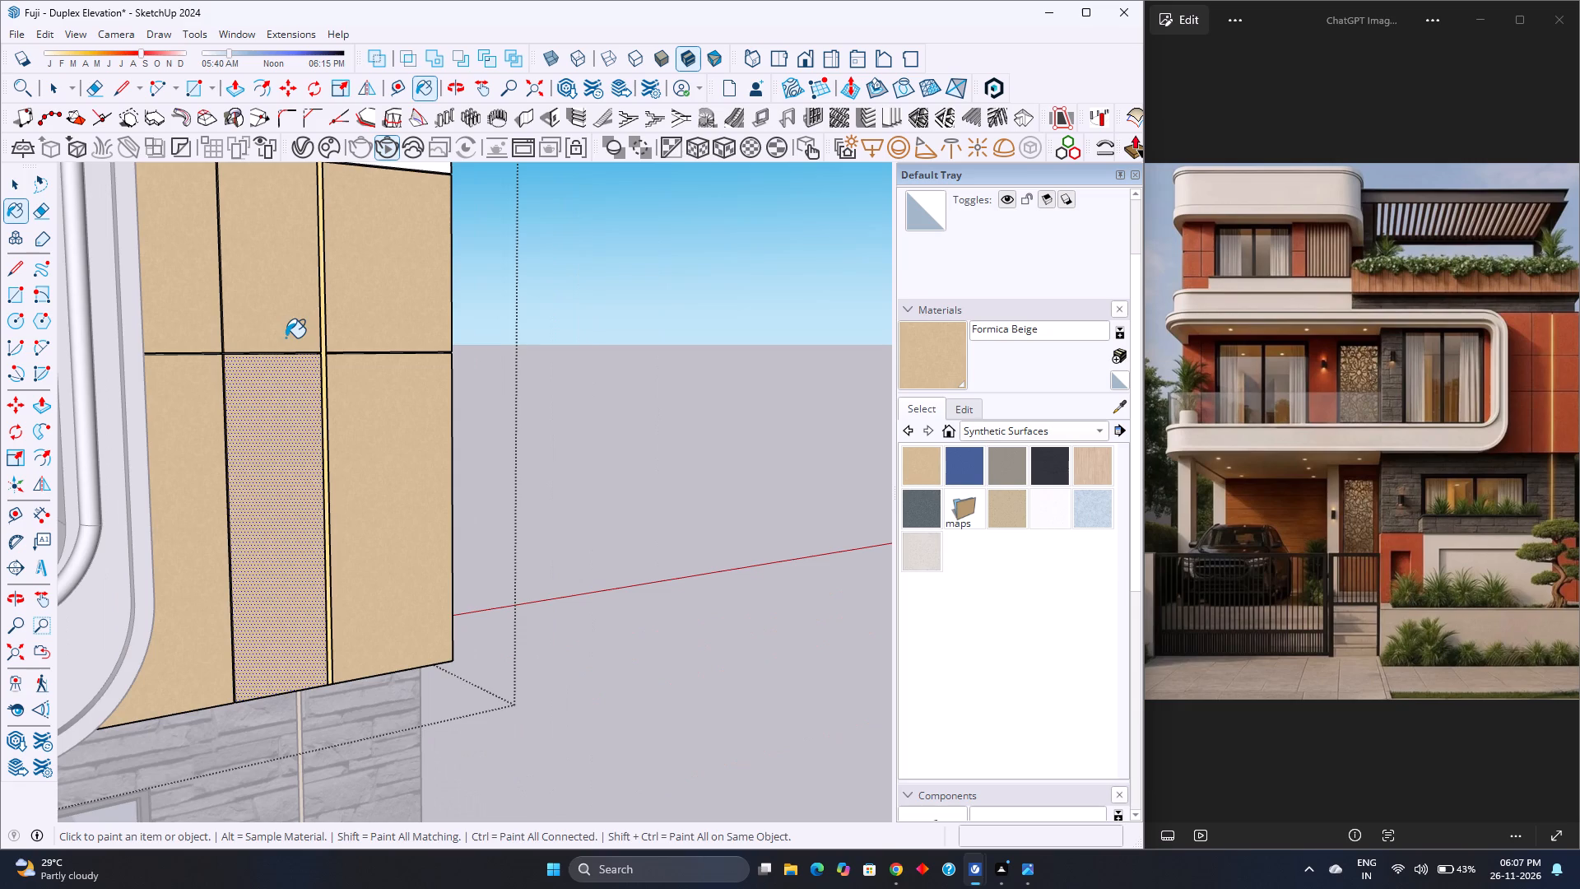
{"action": "middle_click_drag", "start_coordinate": [286, 337], "coordinate": [383, 671], "text": "shift"}
{"action": "scroll", "coordinate": [296, 491], "scroll_direction": "up", "scroll_amount": 8}
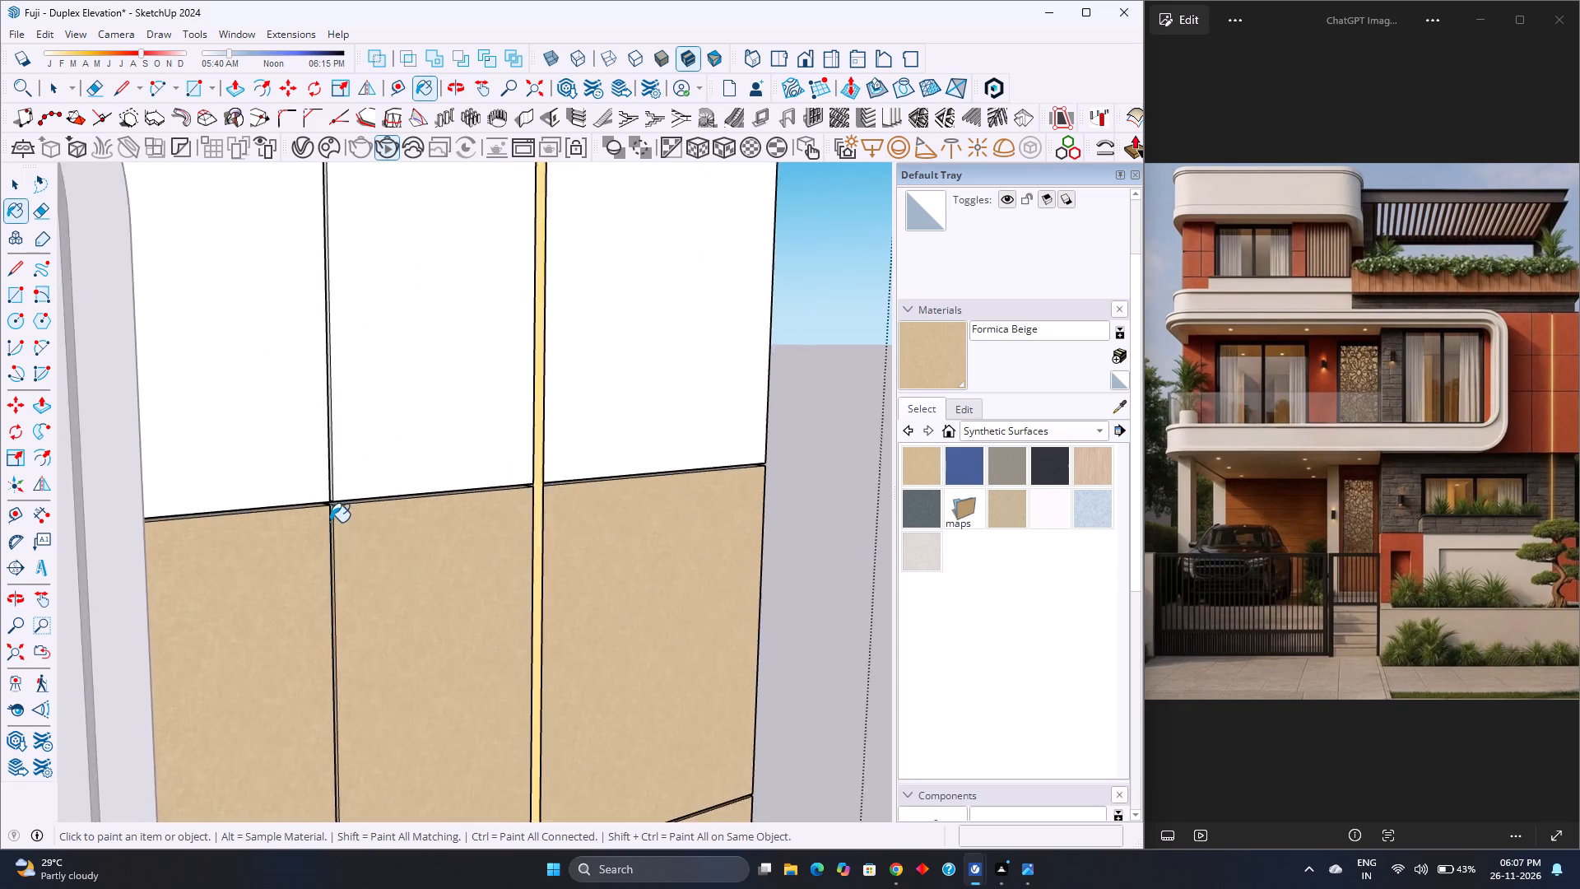
{"action": "scroll", "coordinate": [330, 522], "scroll_direction": "up", "scroll_amount": 15}
{"action": "left_click", "coordinate": [324, 468]}
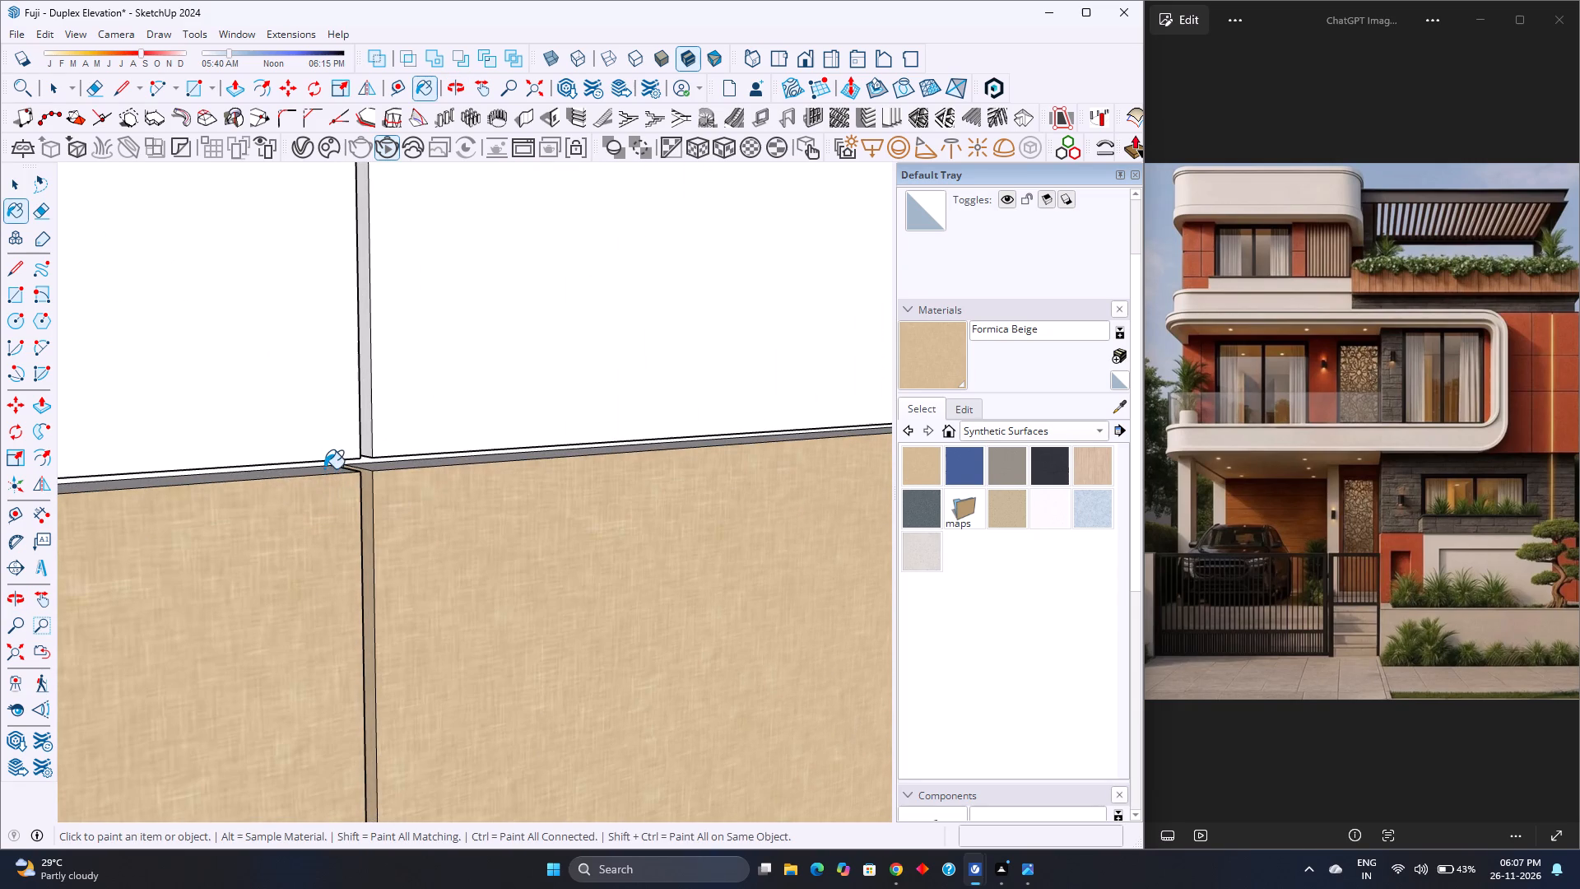
{"action": "left_click", "coordinate": [376, 466]}
{"action": "middle_click_drag", "start_coordinate": [508, 533], "coordinate": [250, 528], "text": "shift"}
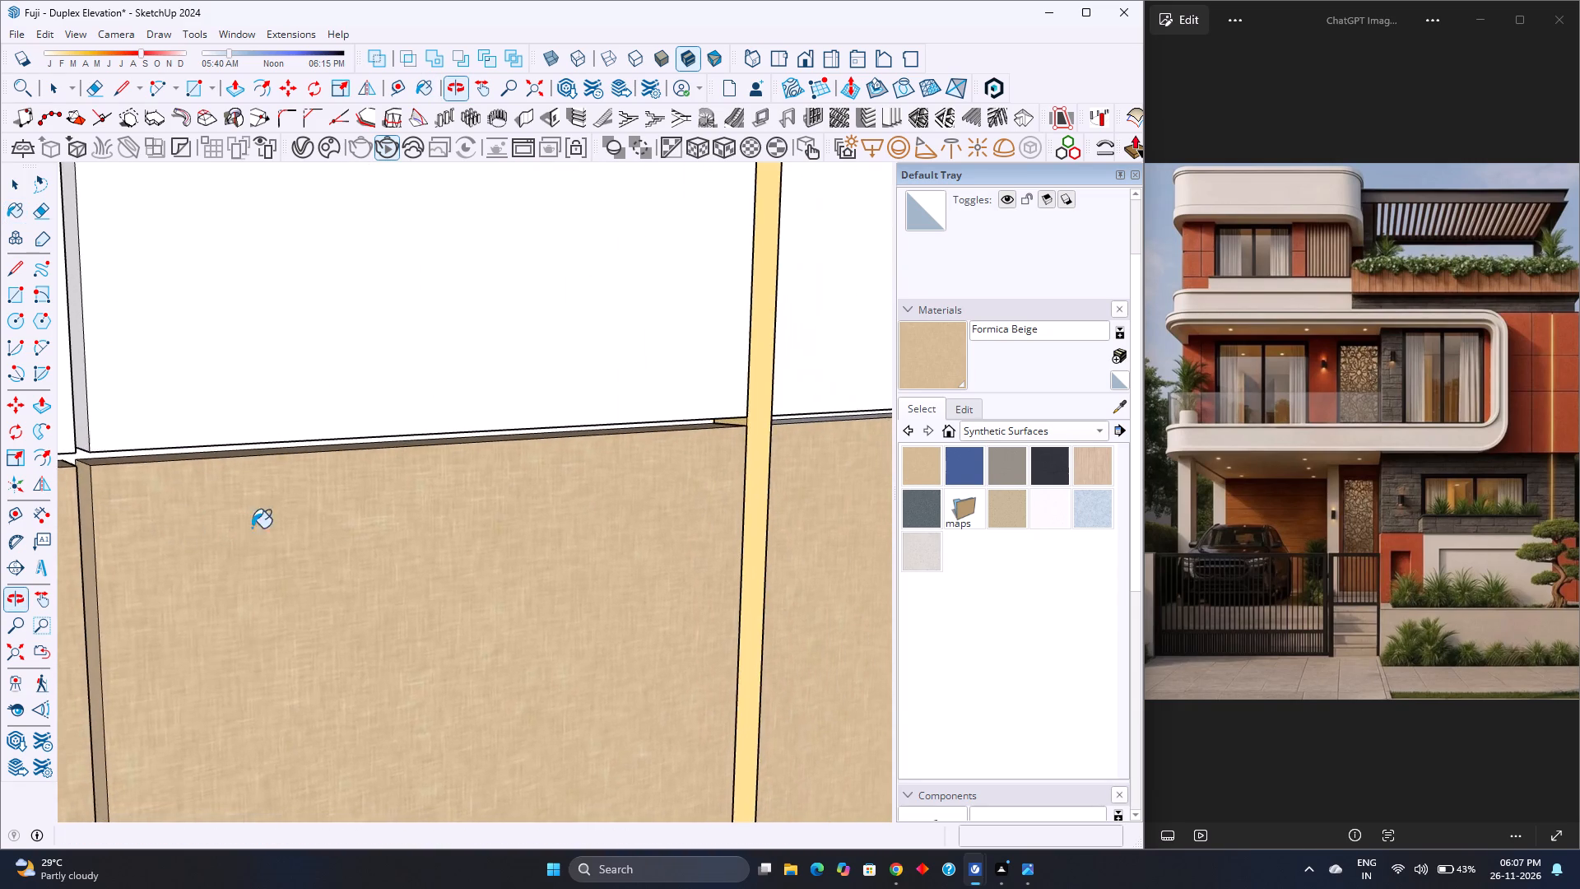
{"action": "scroll", "coordinate": [557, 587], "scroll_direction": "down", "scroll_amount": 4}
{"action": "scroll", "coordinate": [736, 490], "scroll_direction": "up", "scroll_amount": 10}
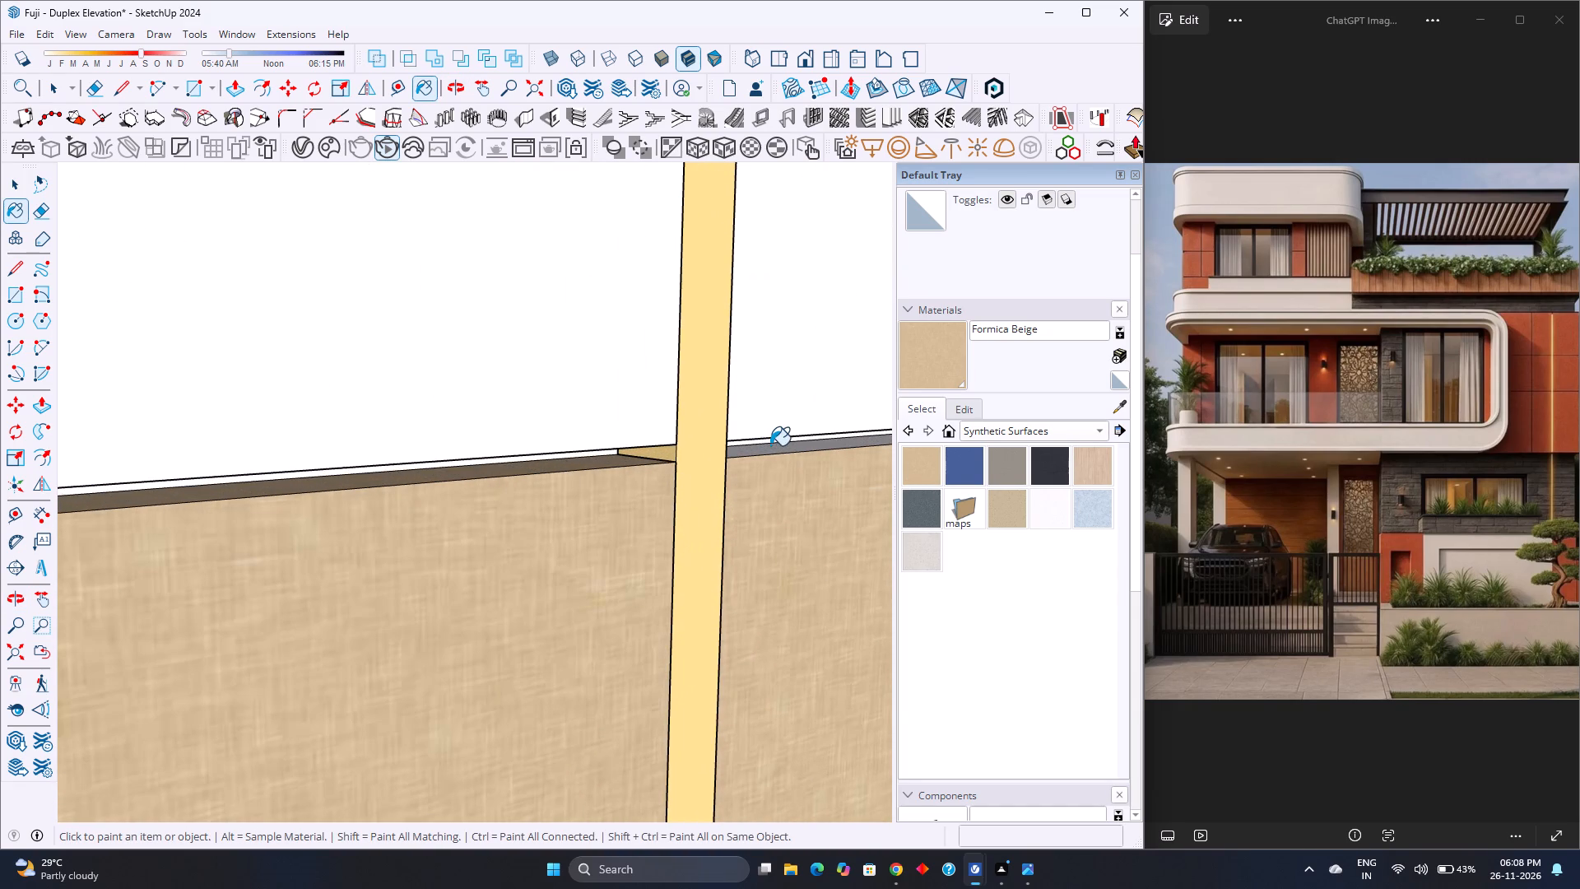
{"action": "left_click", "coordinate": [770, 445]}
Paint the three top-row wall panels with Formica Beige.
{"action": "scroll", "coordinate": [688, 469], "scroll_direction": "down", "scroll_amount": 6}
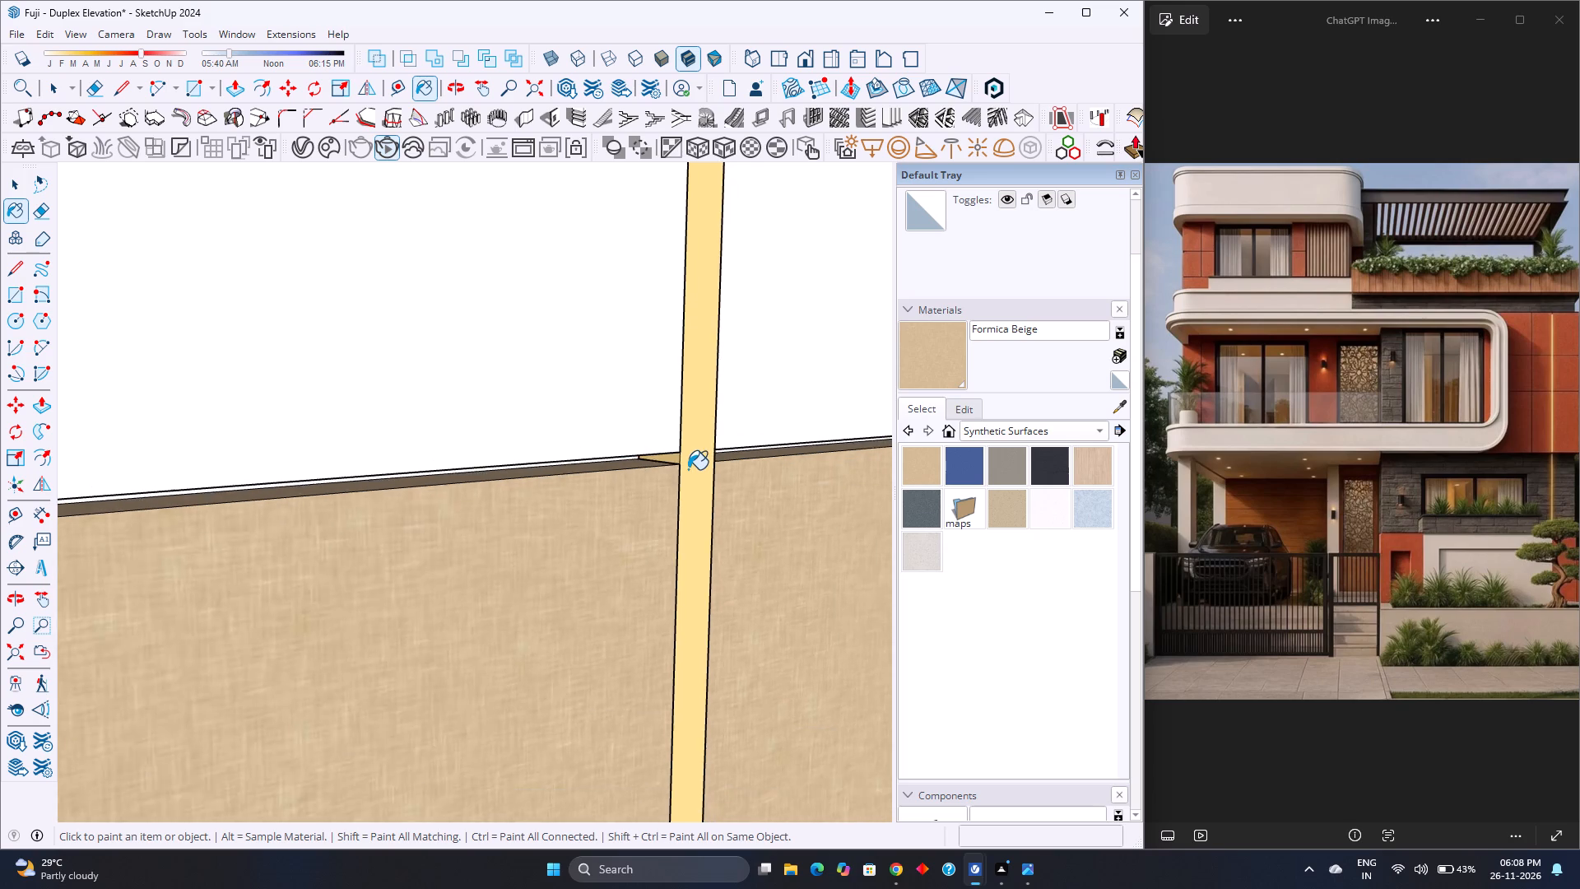
{"action": "scroll", "coordinate": [688, 469], "scroll_direction": "down", "scroll_amount": 8}
{"action": "left_click", "coordinate": [607, 396]}
{"action": "left_click", "coordinate": [777, 371]}
{"action": "left_click", "coordinate": [258, 376]}
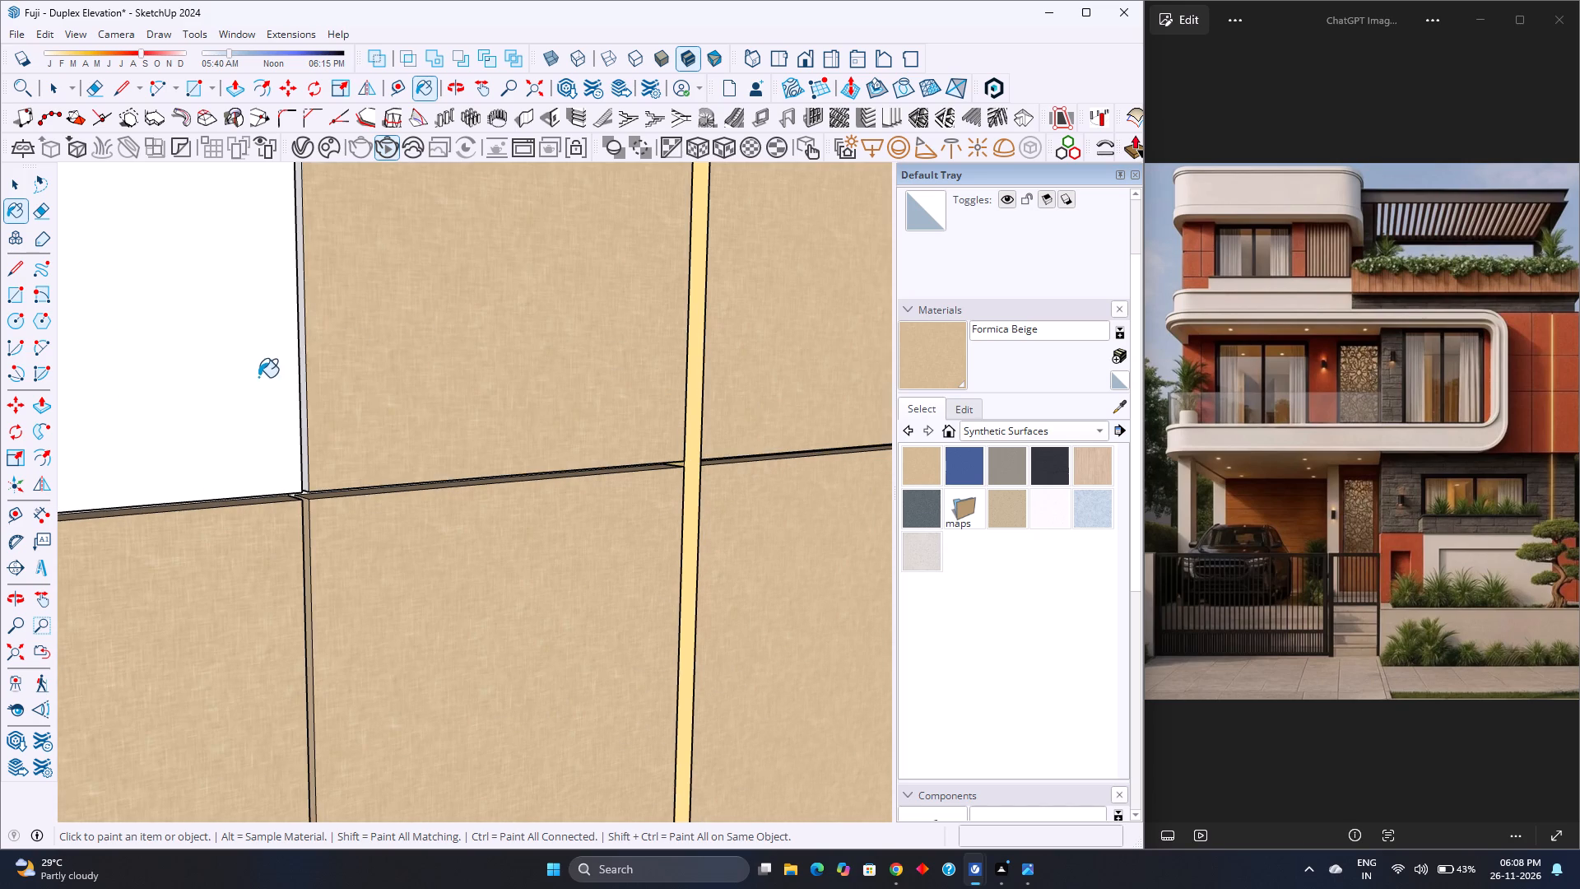
Paint both side faces of the vertical groove between the top-row panels with Formica Beige.
{"action": "scroll", "coordinate": [300, 454], "scroll_direction": "up", "scroll_amount": 9}
{"action": "left_click", "coordinate": [309, 470]}
{"action": "scroll", "coordinate": [309, 470], "scroll_direction": "down", "scroll_amount": 4}
{"action": "middle_click_drag", "start_coordinate": [314, 476], "coordinate": [308, 476]}
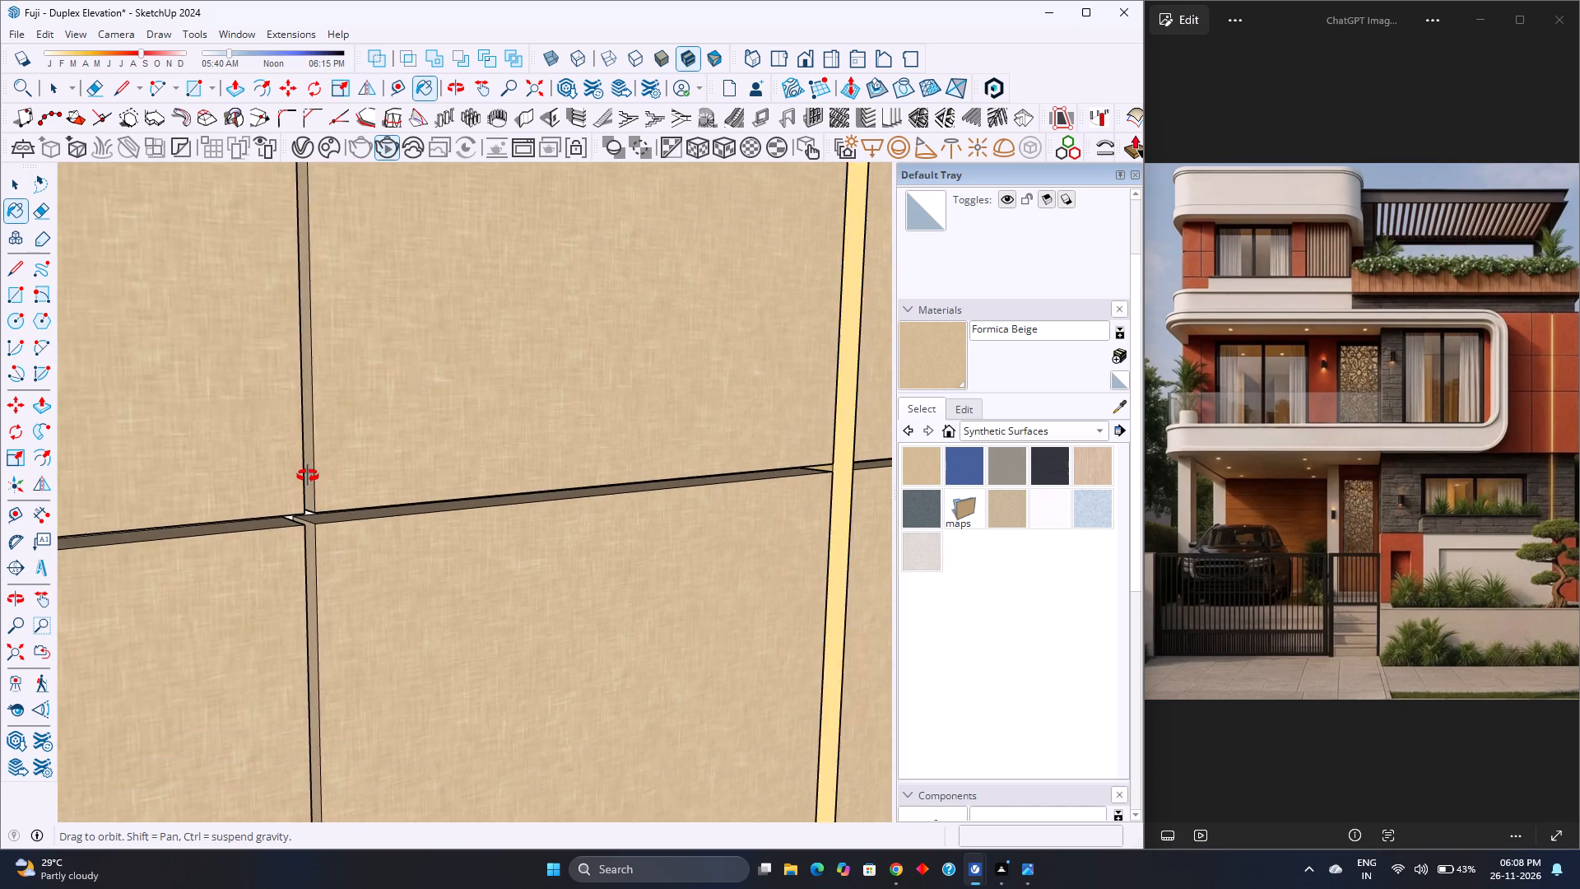
{"action": "middle_click_drag", "start_coordinate": [308, 476], "coordinate": [55, 472]}
{"action": "scroll", "coordinate": [312, 491], "scroll_direction": "up", "scroll_amount": 3}
{"action": "left_click", "coordinate": [311, 482]}
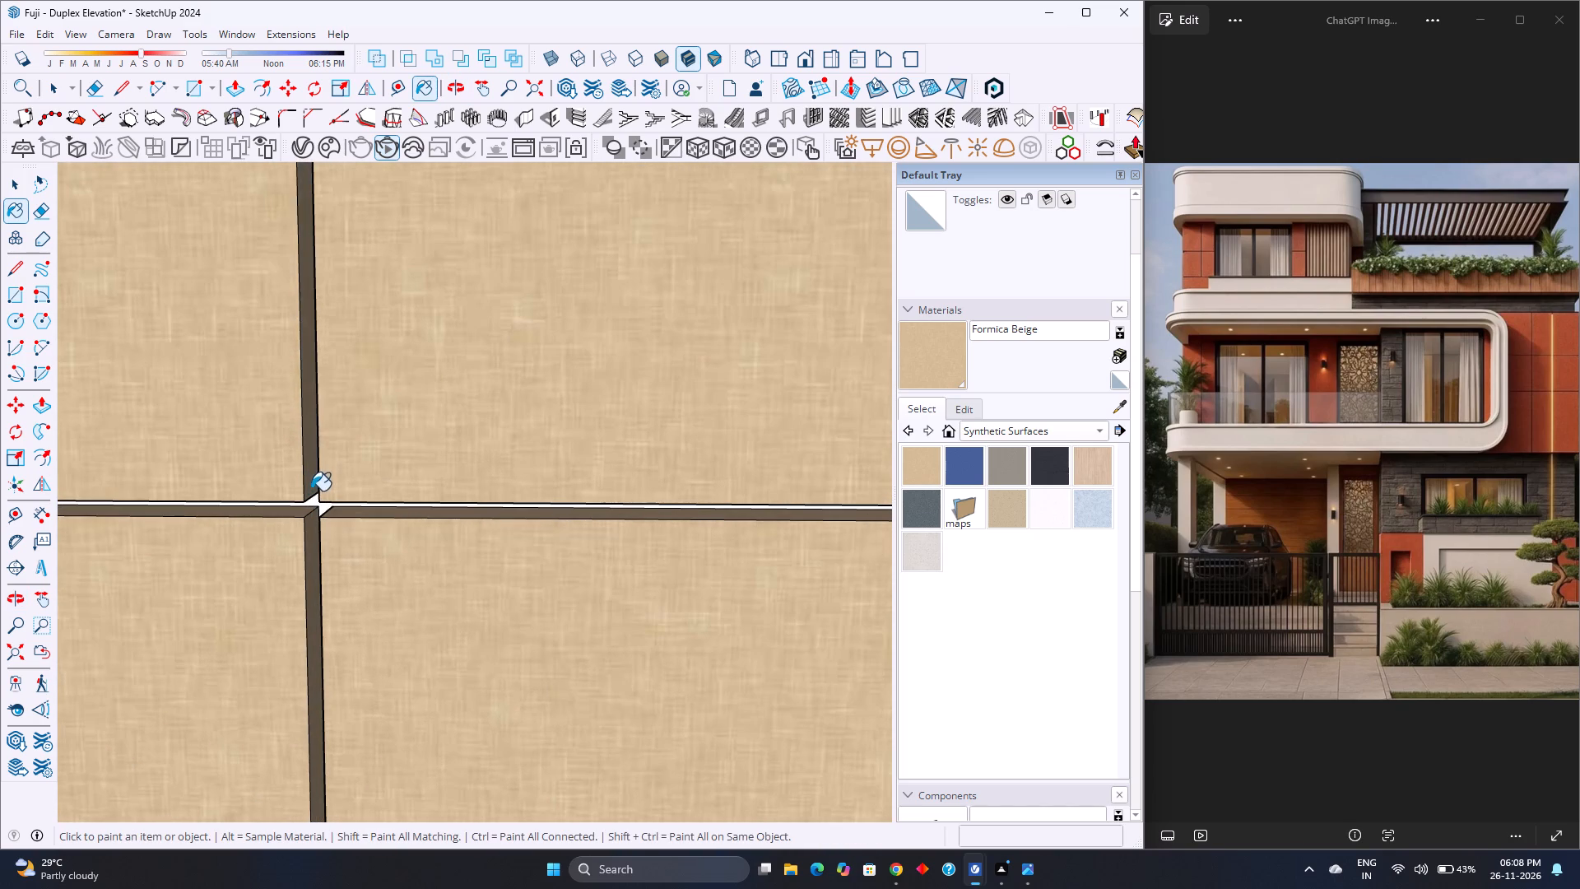
Paint the upper edge faces of the upper horizontal groove, on both sides of the yellow strip, with Formica Beige.
{"action": "middle_click_drag", "start_coordinate": [311, 514], "coordinate": [344, 309]}
{"action": "middle_click", "coordinate": [344, 309]}
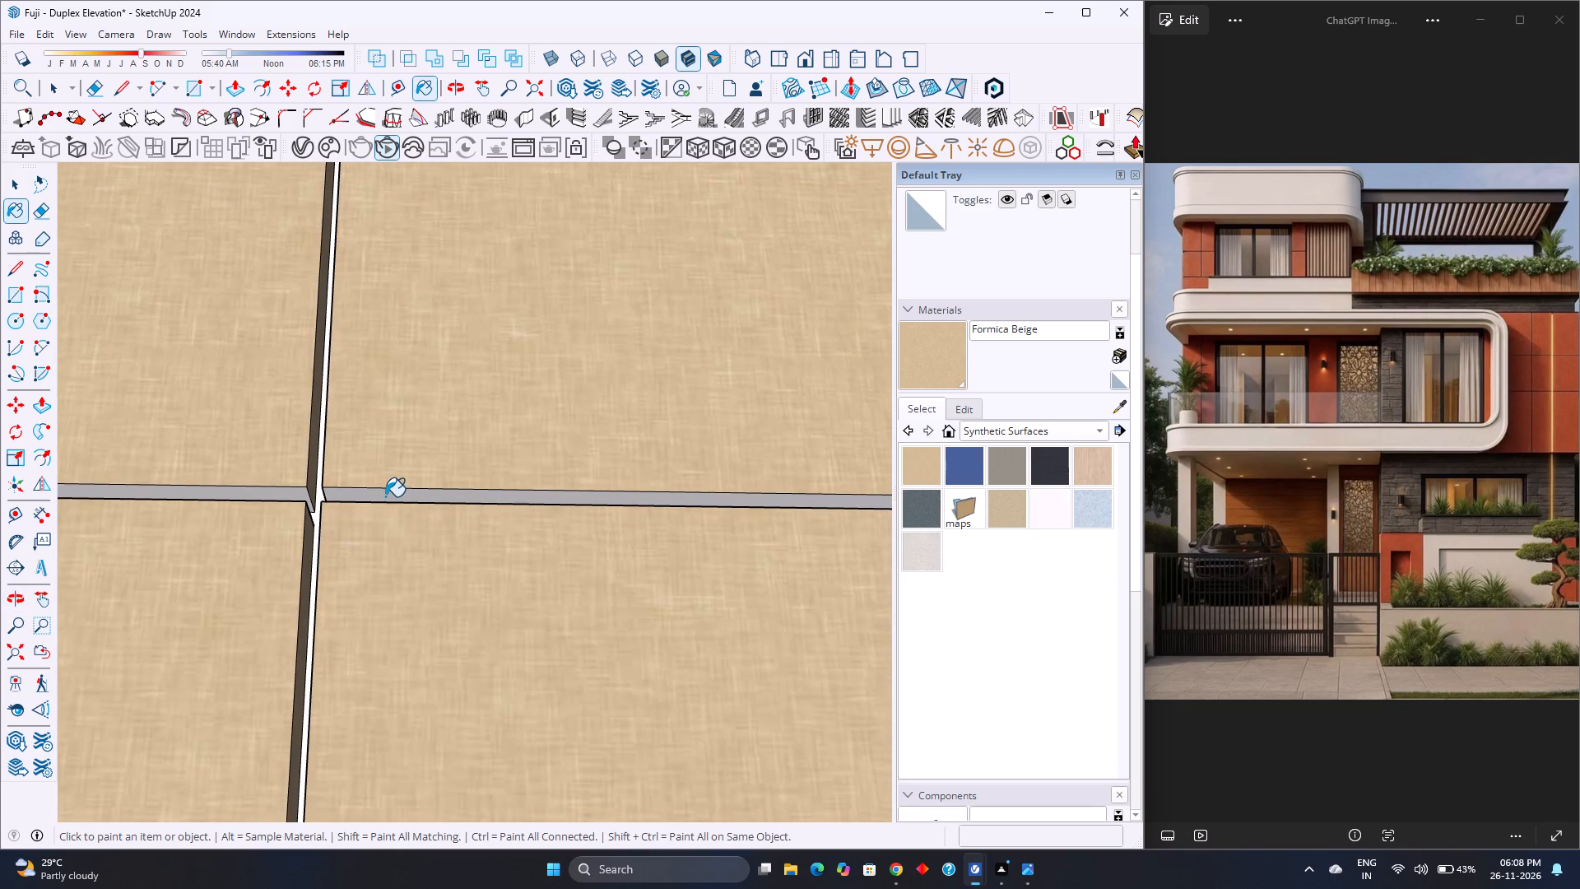
{"action": "scroll", "coordinate": [385, 496], "scroll_direction": "down", "scroll_amount": 2}
{"action": "scroll", "coordinate": [385, 496], "scroll_direction": "up", "scroll_amount": 2}
{"action": "scroll", "coordinate": [385, 496], "scroll_direction": "down", "scroll_amount": 3}
{"action": "scroll", "coordinate": [385, 495], "scroll_direction": "up", "scroll_amount": 3}
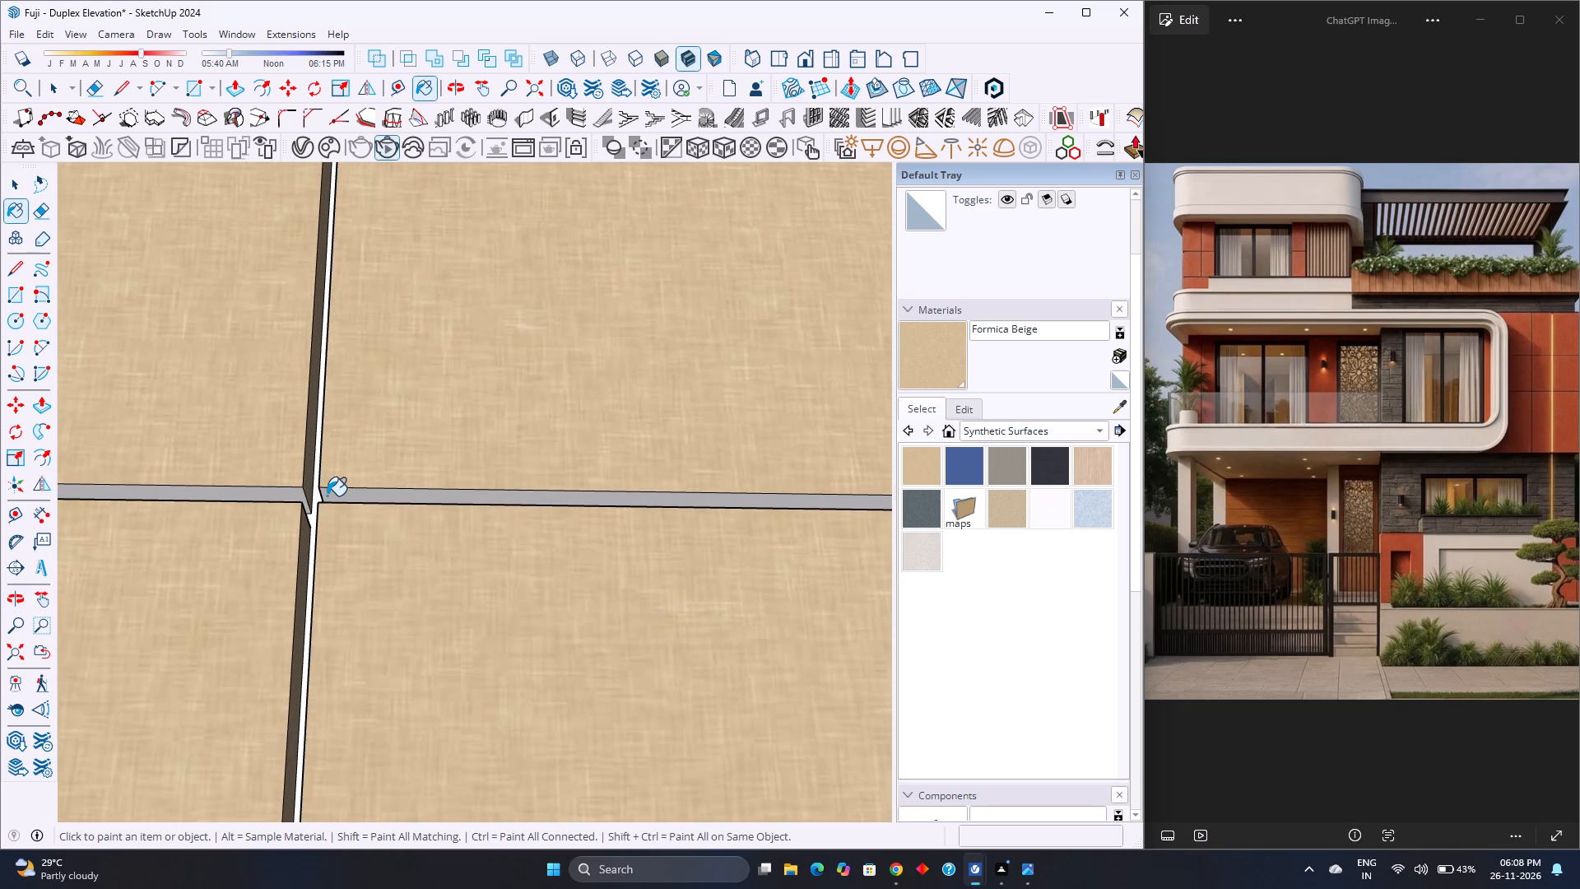
{"action": "left_click", "coordinate": [329, 496]}
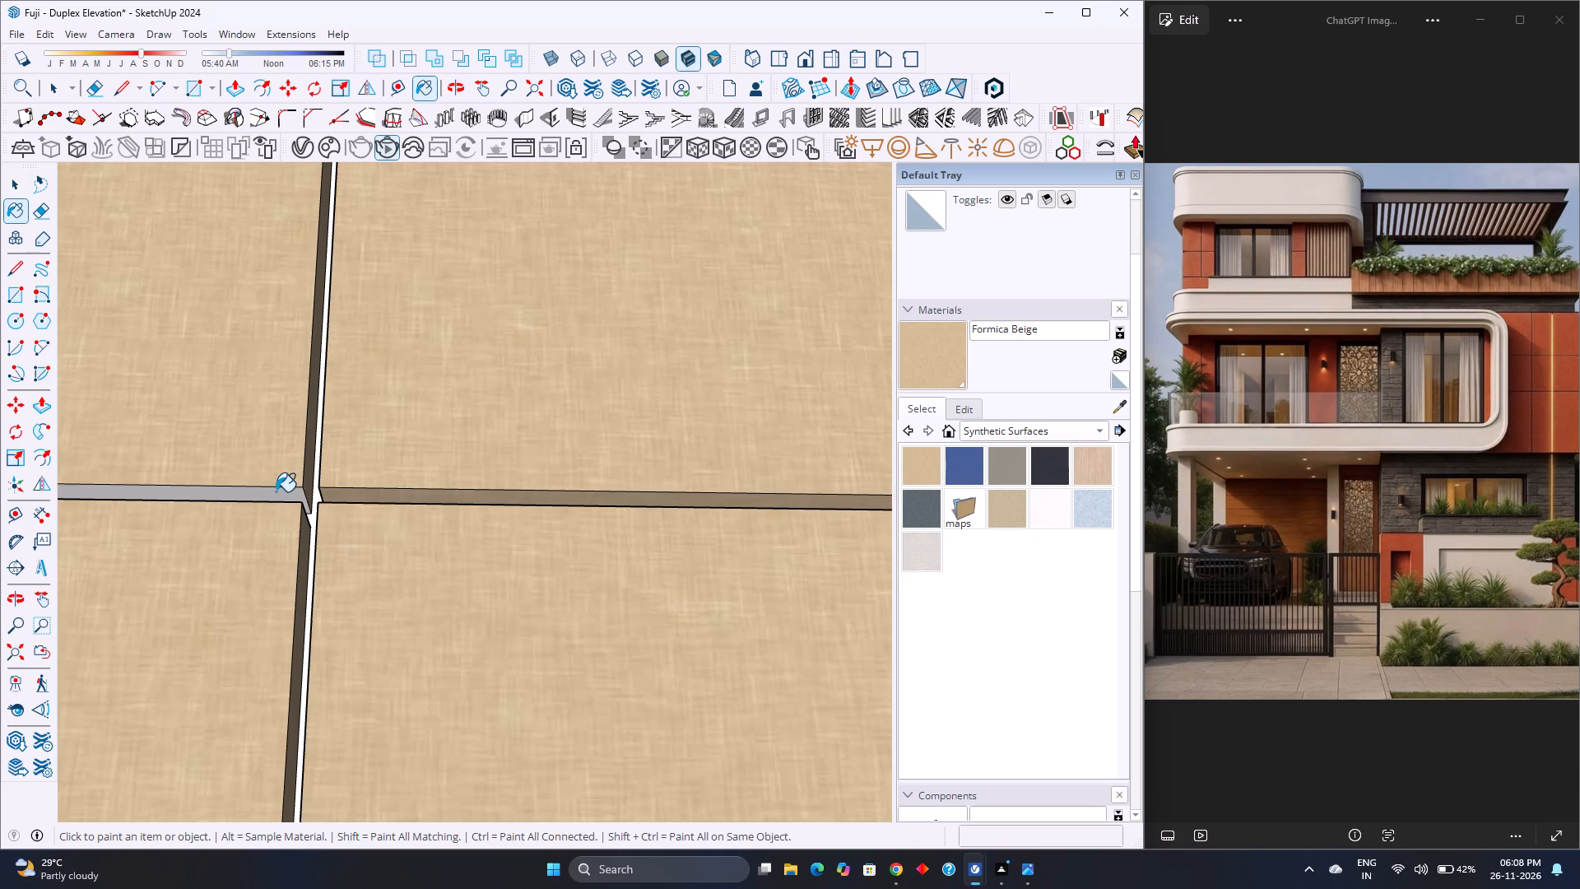
{"action": "left_click", "coordinate": [276, 491]}
{"action": "scroll", "coordinate": [273, 493], "scroll_direction": "down", "scroll_amount": 20}
{"action": "scroll", "coordinate": [273, 493], "scroll_direction": "down", "scroll_amount": 7}
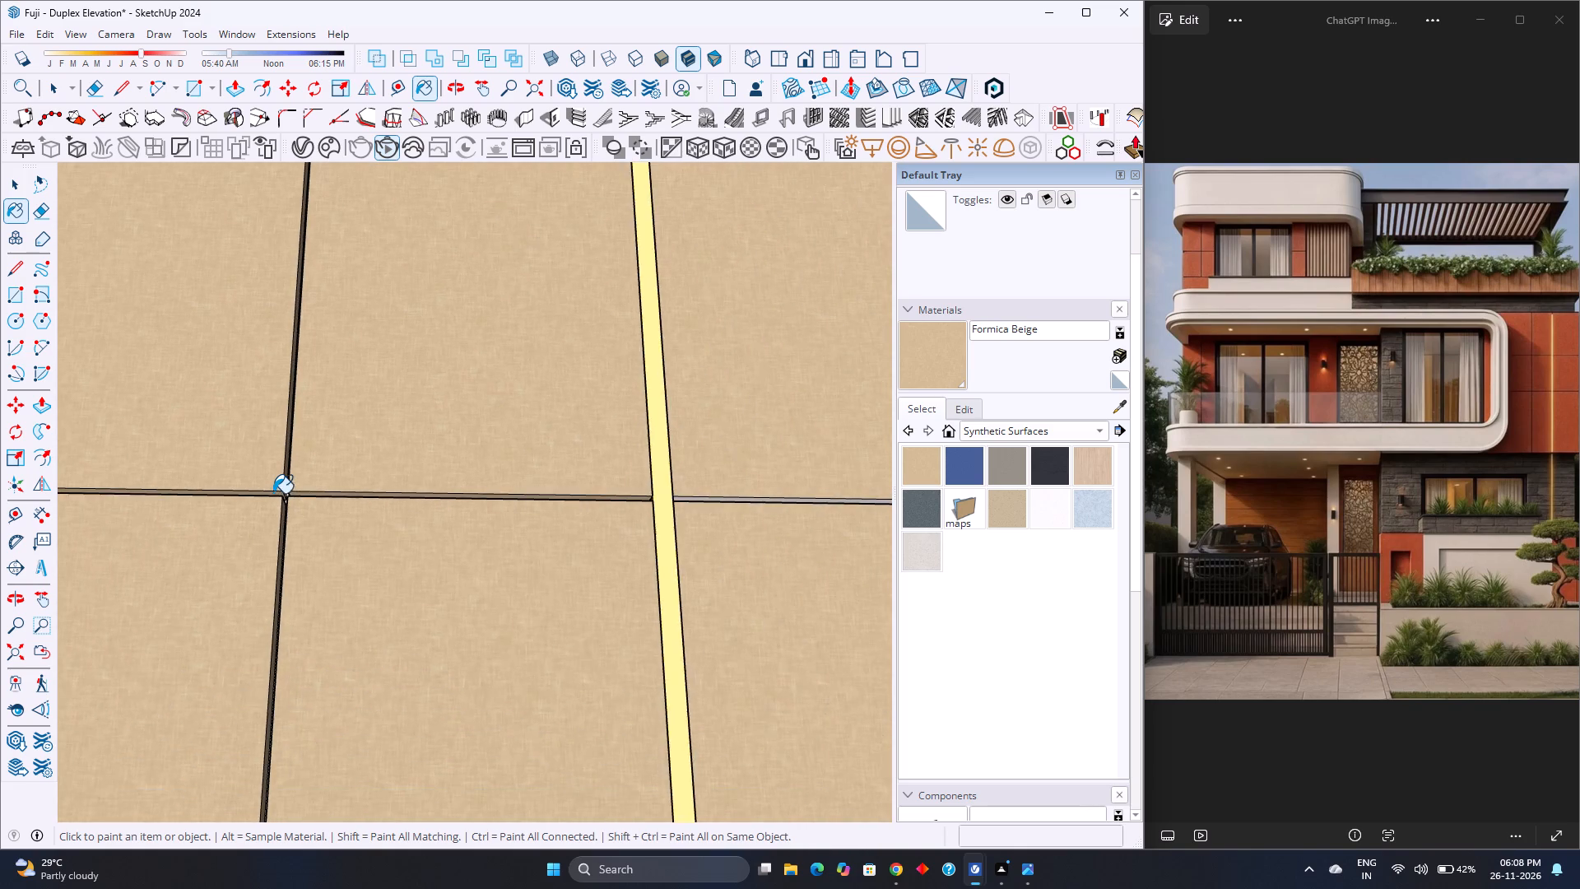
{"action": "scroll", "coordinate": [677, 532], "scroll_direction": "up", "scroll_amount": 18}
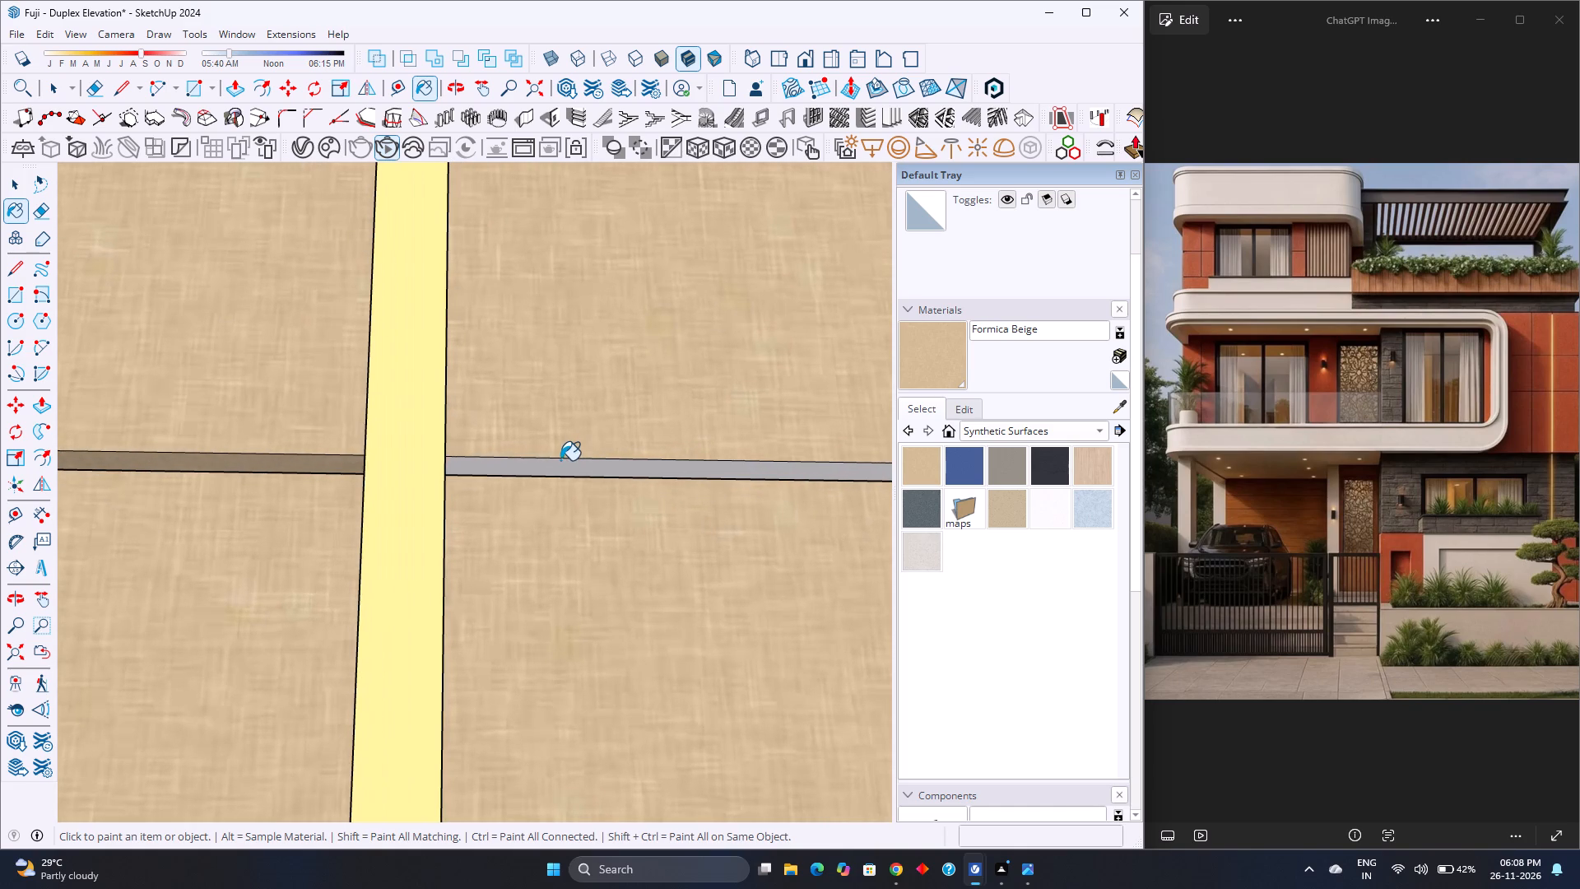
{"action": "left_click", "coordinate": [557, 463]}
{"action": "scroll", "coordinate": [532, 471], "scroll_direction": "down", "scroll_amount": 20}
{"action": "scroll", "coordinate": [532, 471], "scroll_direction": "down", "scroll_amount": 1}
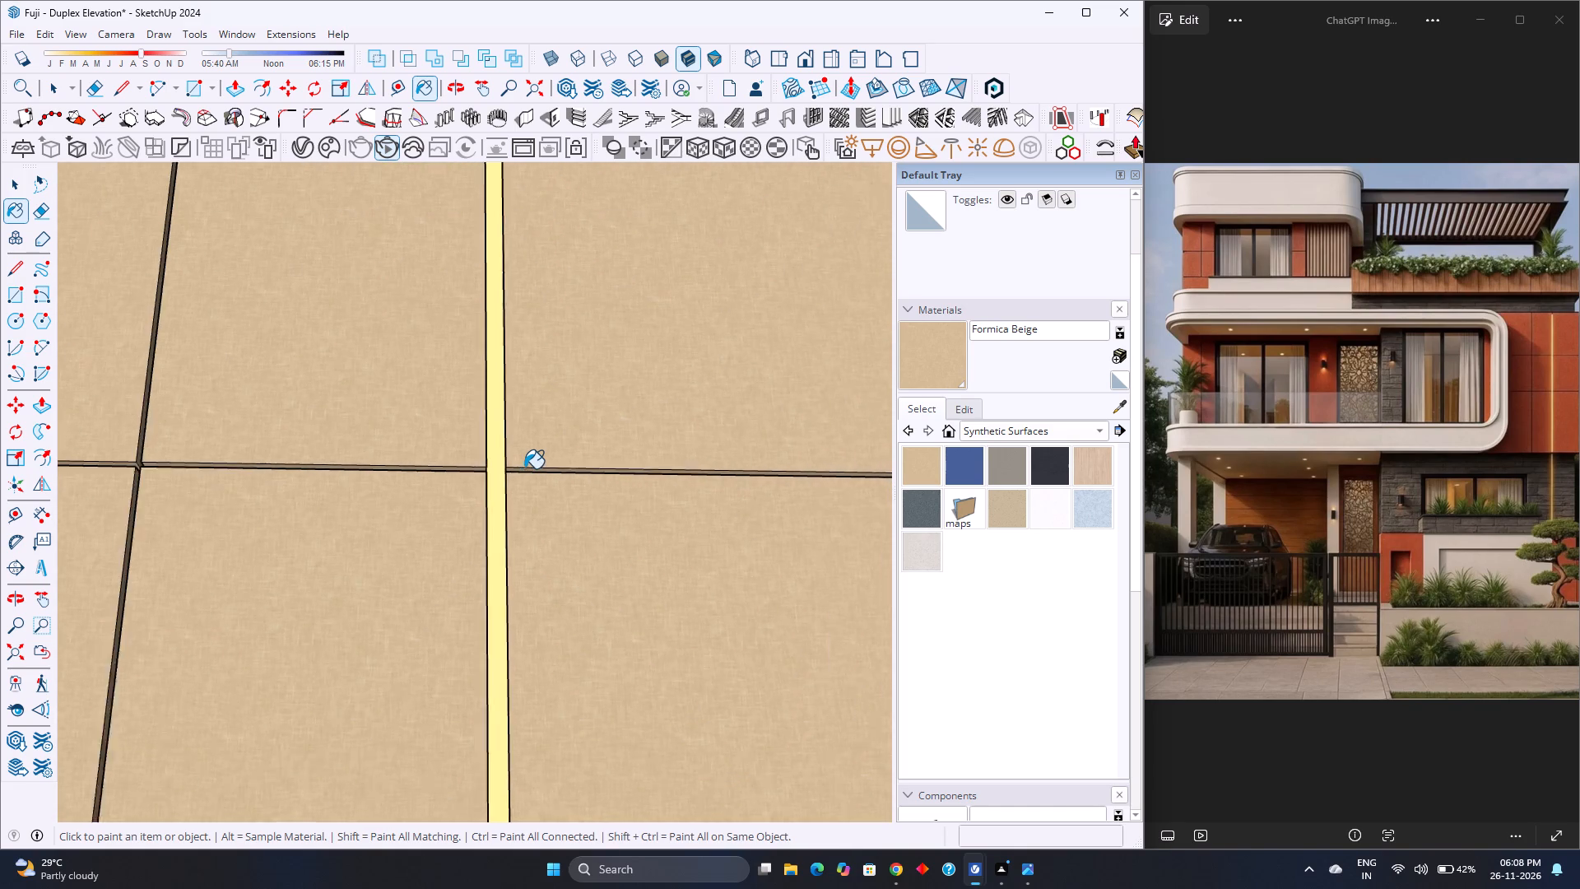
Paint the narrow wall face between the black window and the curved white frame with Formica Beige.
{"action": "scroll", "coordinate": [524, 468], "scroll_direction": "down", "scroll_amount": 11}
{"action": "middle_click_drag", "start_coordinate": [495, 324], "coordinate": [538, 468]}
{"action": "middle_click", "coordinate": [538, 468]}
{"action": "scroll", "coordinate": [538, 468], "scroll_direction": "down", "scroll_amount": 4}
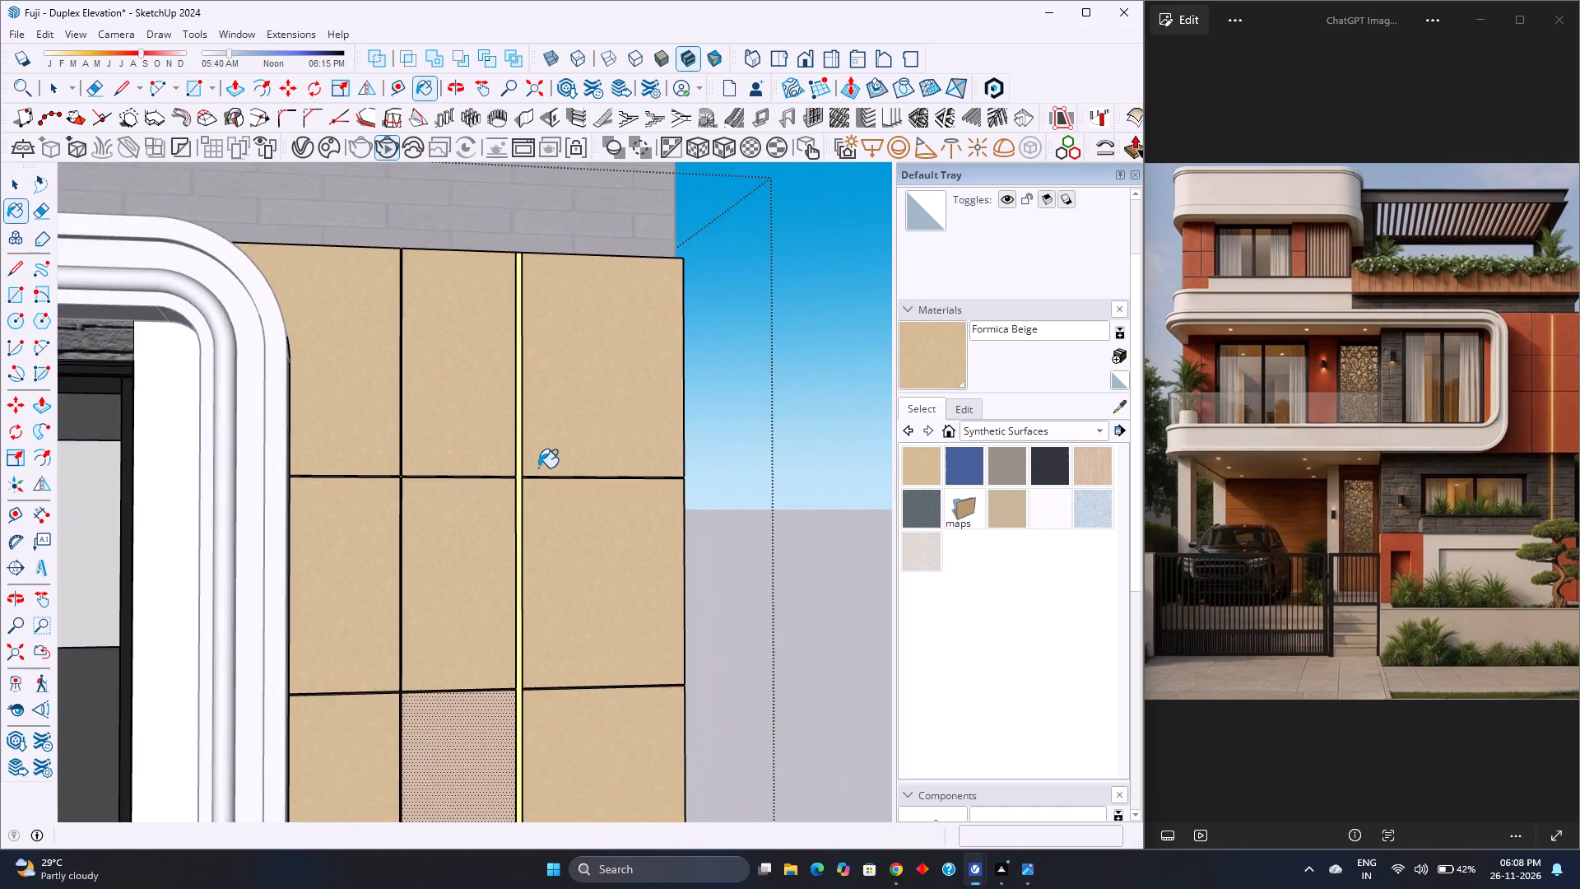
{"action": "scroll", "coordinate": [538, 468], "scroll_direction": "down", "scroll_amount": 5}
{"action": "left_click", "coordinate": [346, 468]}
{"action": "scroll", "coordinate": [346, 468], "scroll_direction": "down", "scroll_amount": 7}
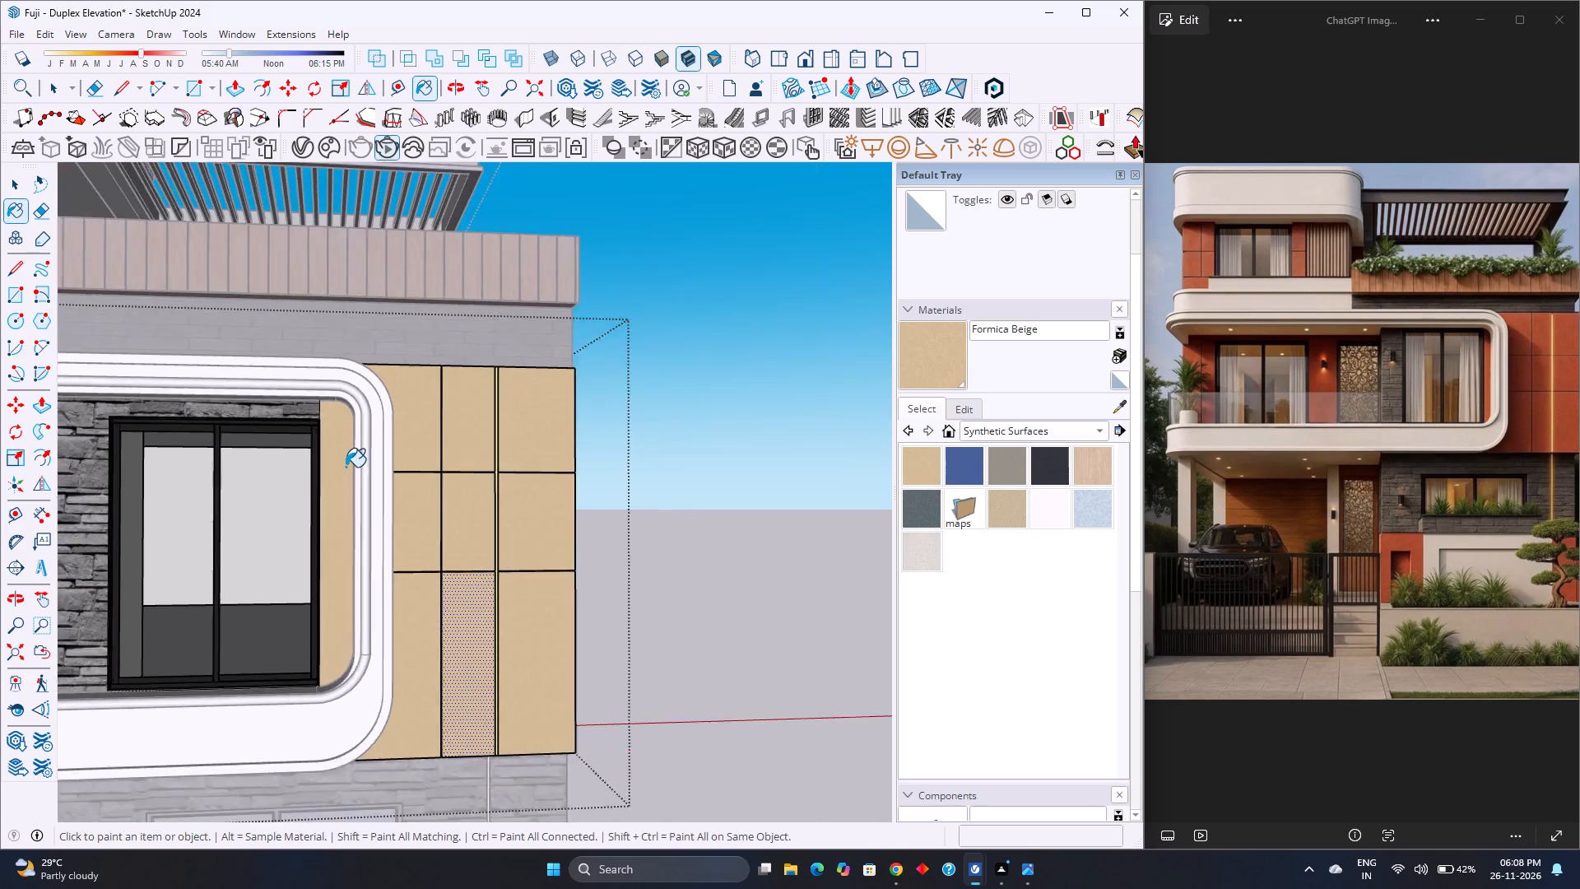
Paint the balcony back wall around the sliding window and perforated screen with Formica Beige.
{"action": "scroll", "coordinate": [346, 467], "scroll_direction": "down", "scroll_amount": 2}
{"action": "middle_click_drag", "start_coordinate": [333, 500], "coordinate": [737, 471], "text": "shift"}
{"action": "middle_click", "coordinate": [737, 471], "text": "shift"}
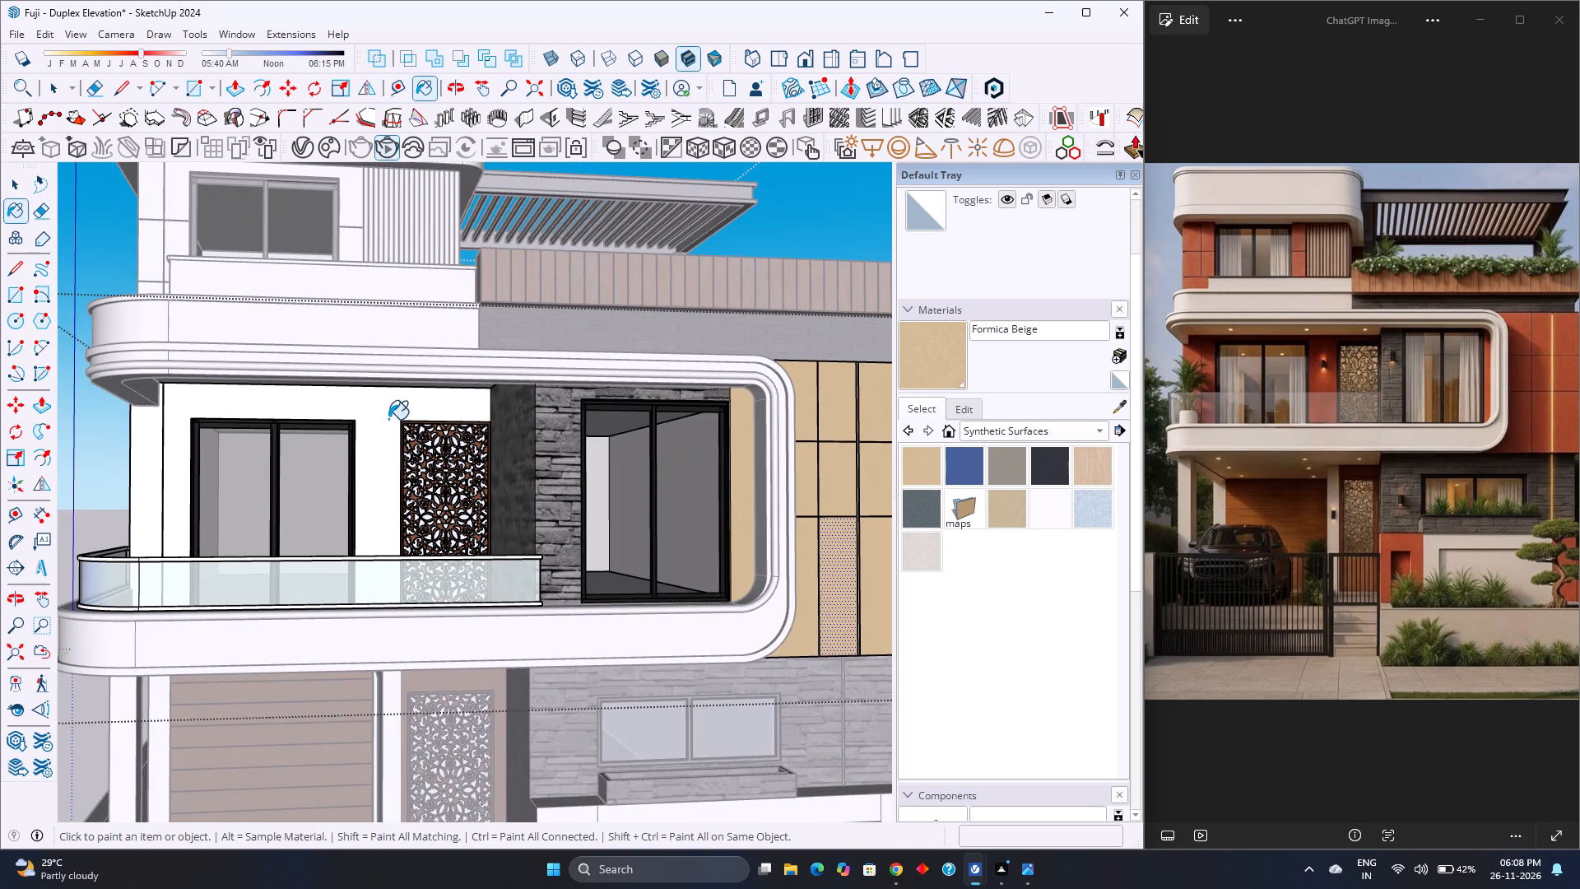
{"action": "left_click", "coordinate": [388, 419]}
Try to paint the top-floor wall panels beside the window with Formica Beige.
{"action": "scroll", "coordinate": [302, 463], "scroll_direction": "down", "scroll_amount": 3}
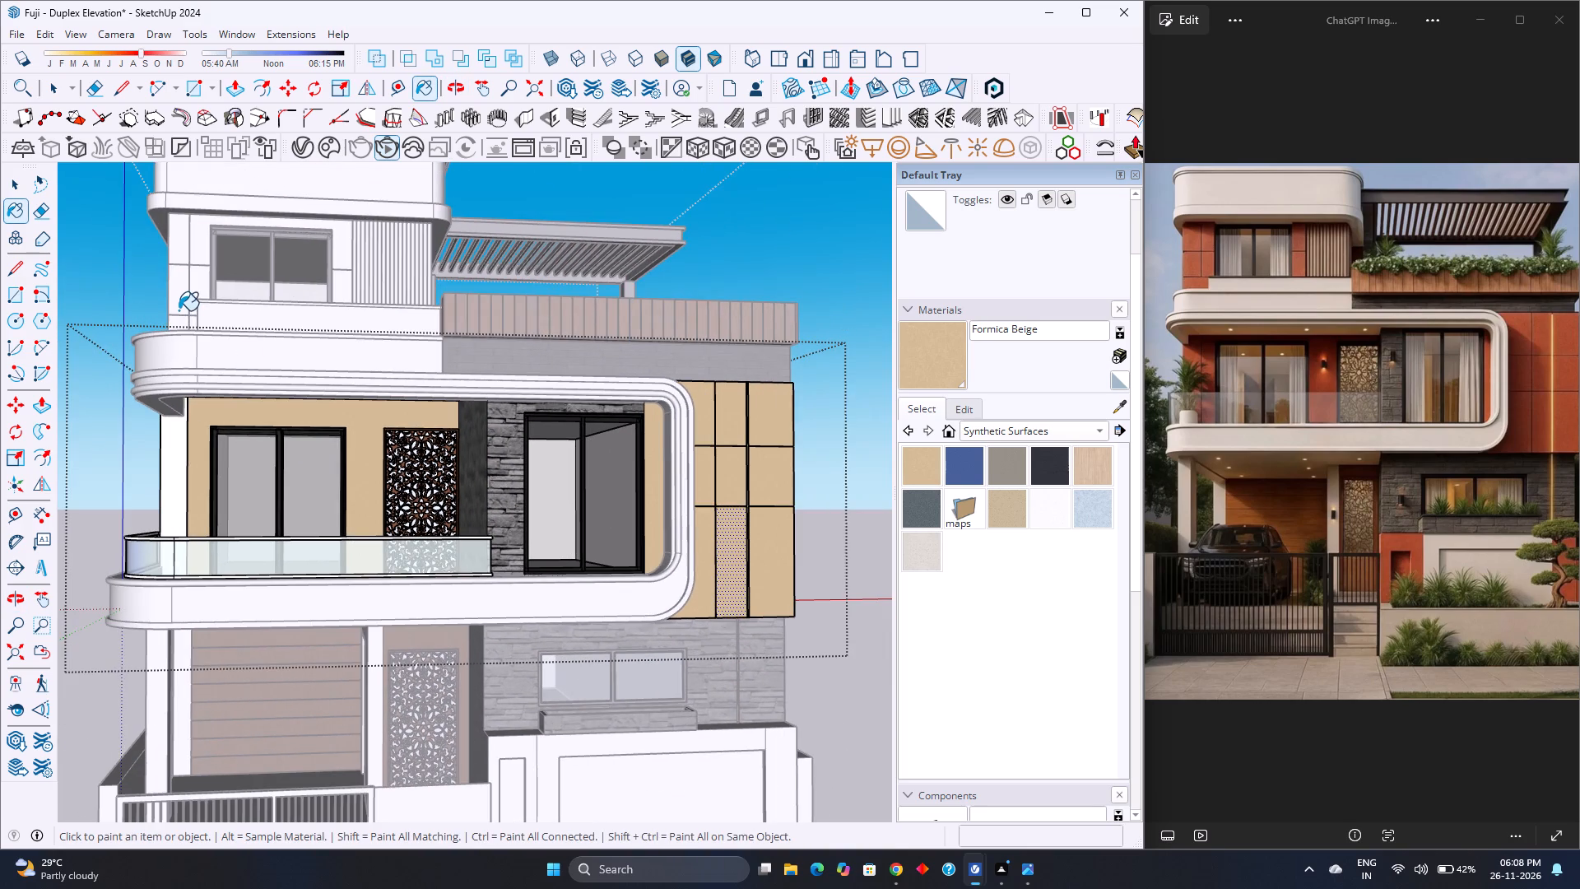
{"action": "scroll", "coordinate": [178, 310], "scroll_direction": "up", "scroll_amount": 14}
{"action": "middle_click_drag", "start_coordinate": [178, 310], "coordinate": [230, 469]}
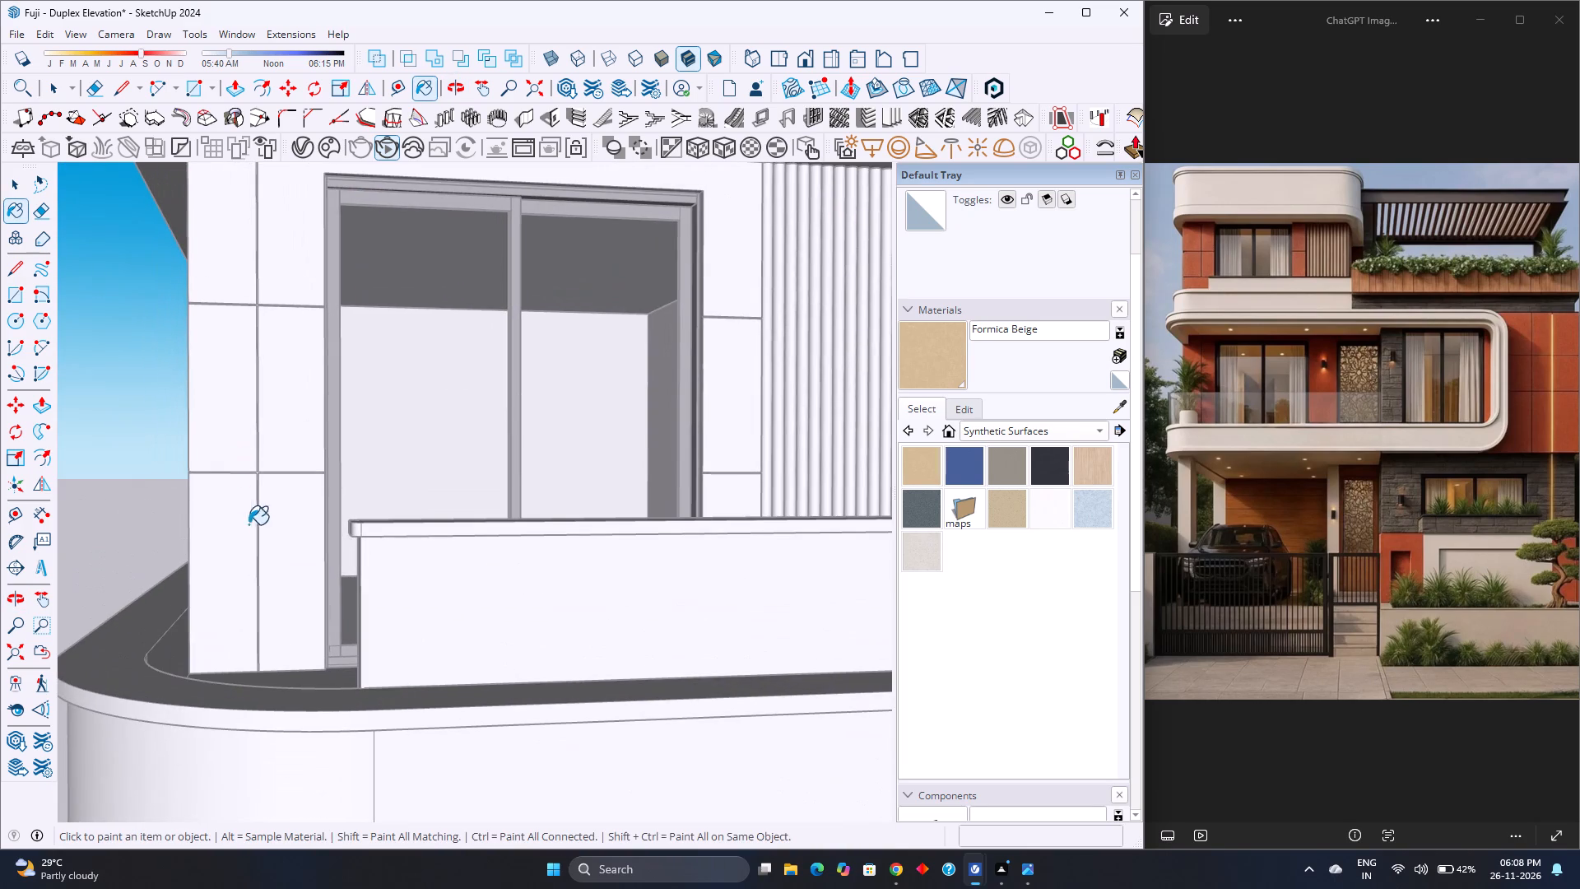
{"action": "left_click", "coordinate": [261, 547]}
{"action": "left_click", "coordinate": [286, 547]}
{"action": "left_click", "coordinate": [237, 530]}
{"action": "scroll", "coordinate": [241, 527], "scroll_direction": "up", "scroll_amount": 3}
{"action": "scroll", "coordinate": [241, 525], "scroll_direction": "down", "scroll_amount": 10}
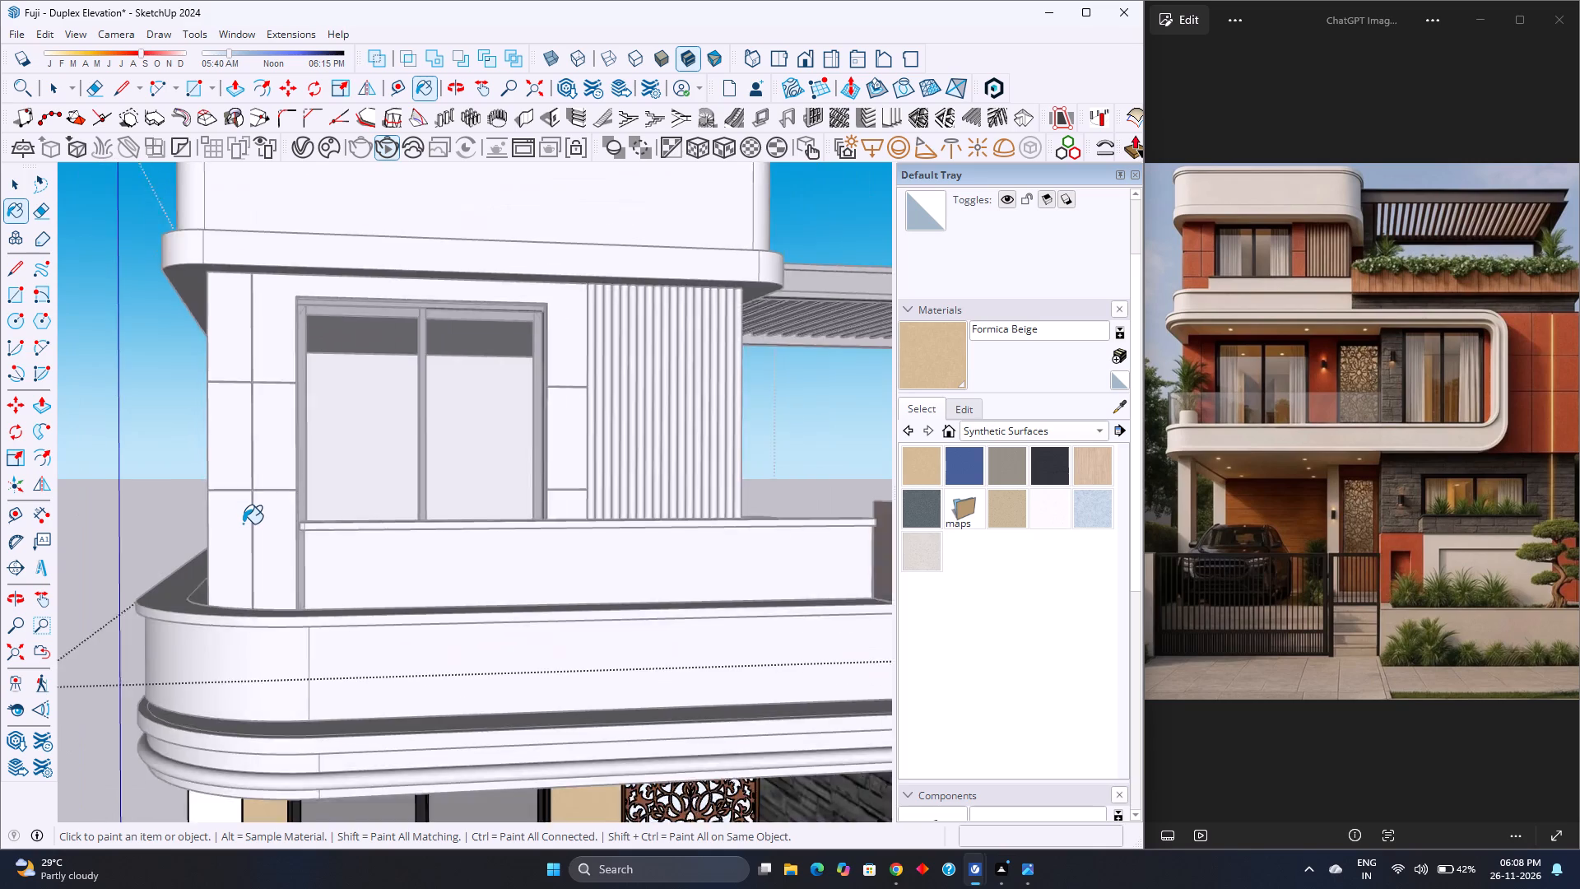
Paint the upper floor's long exterior side wall with Formica Beige.
{"action": "scroll", "coordinate": [243, 524], "scroll_direction": "down", "scroll_amount": 19}
{"action": "middle_click_drag", "start_coordinate": [445, 614], "coordinate": [359, 603]}
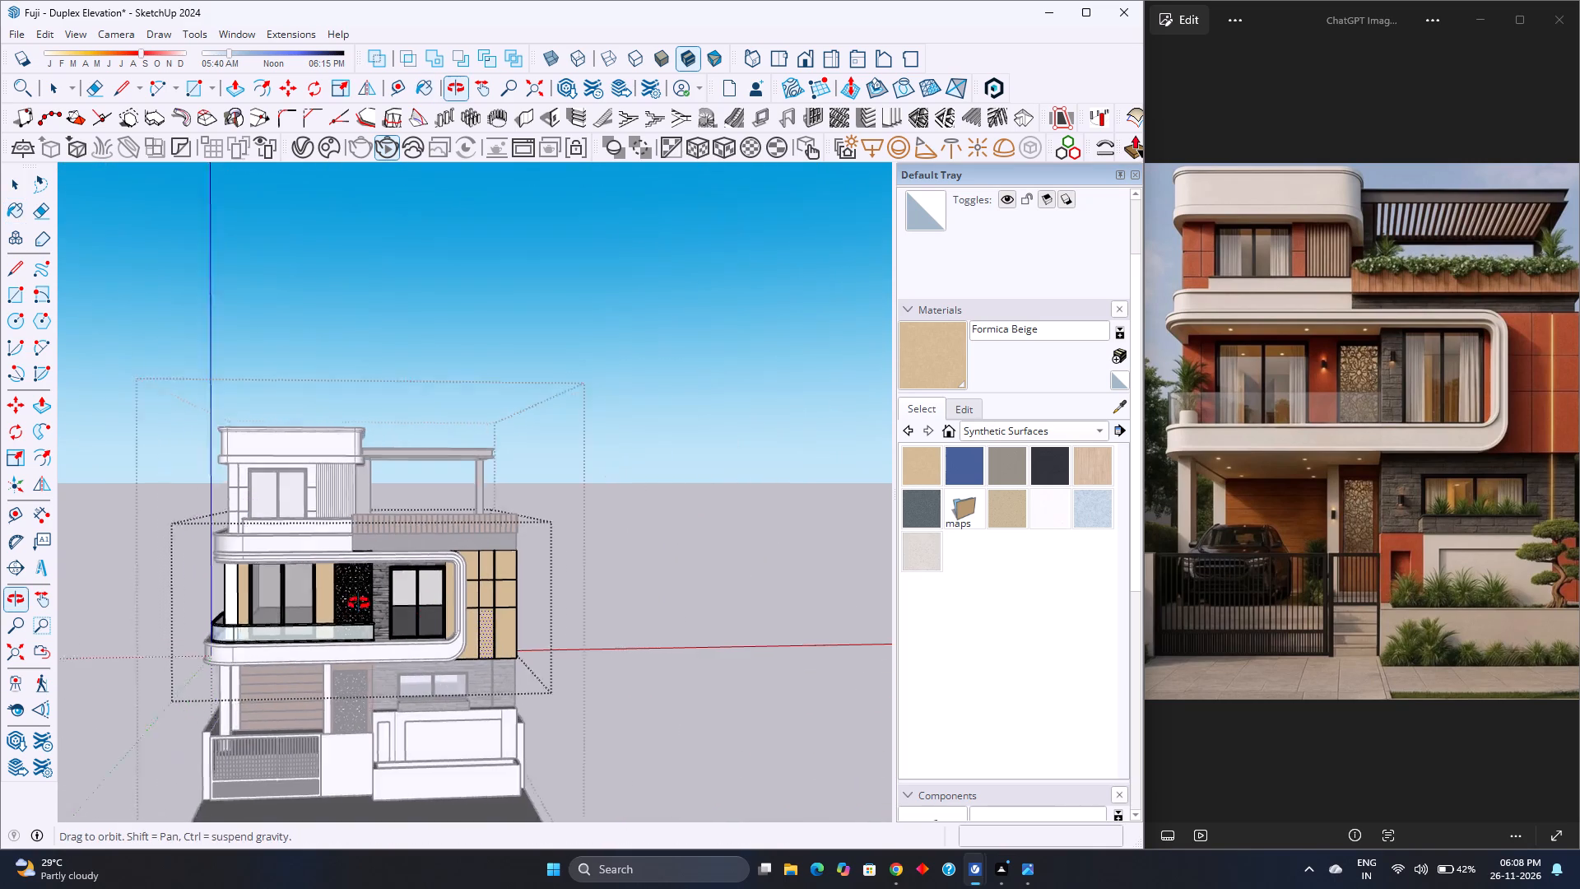
{"action": "middle_click_drag", "start_coordinate": [359, 603], "coordinate": [225, 585]}
{"action": "left_click", "coordinate": [434, 603]}
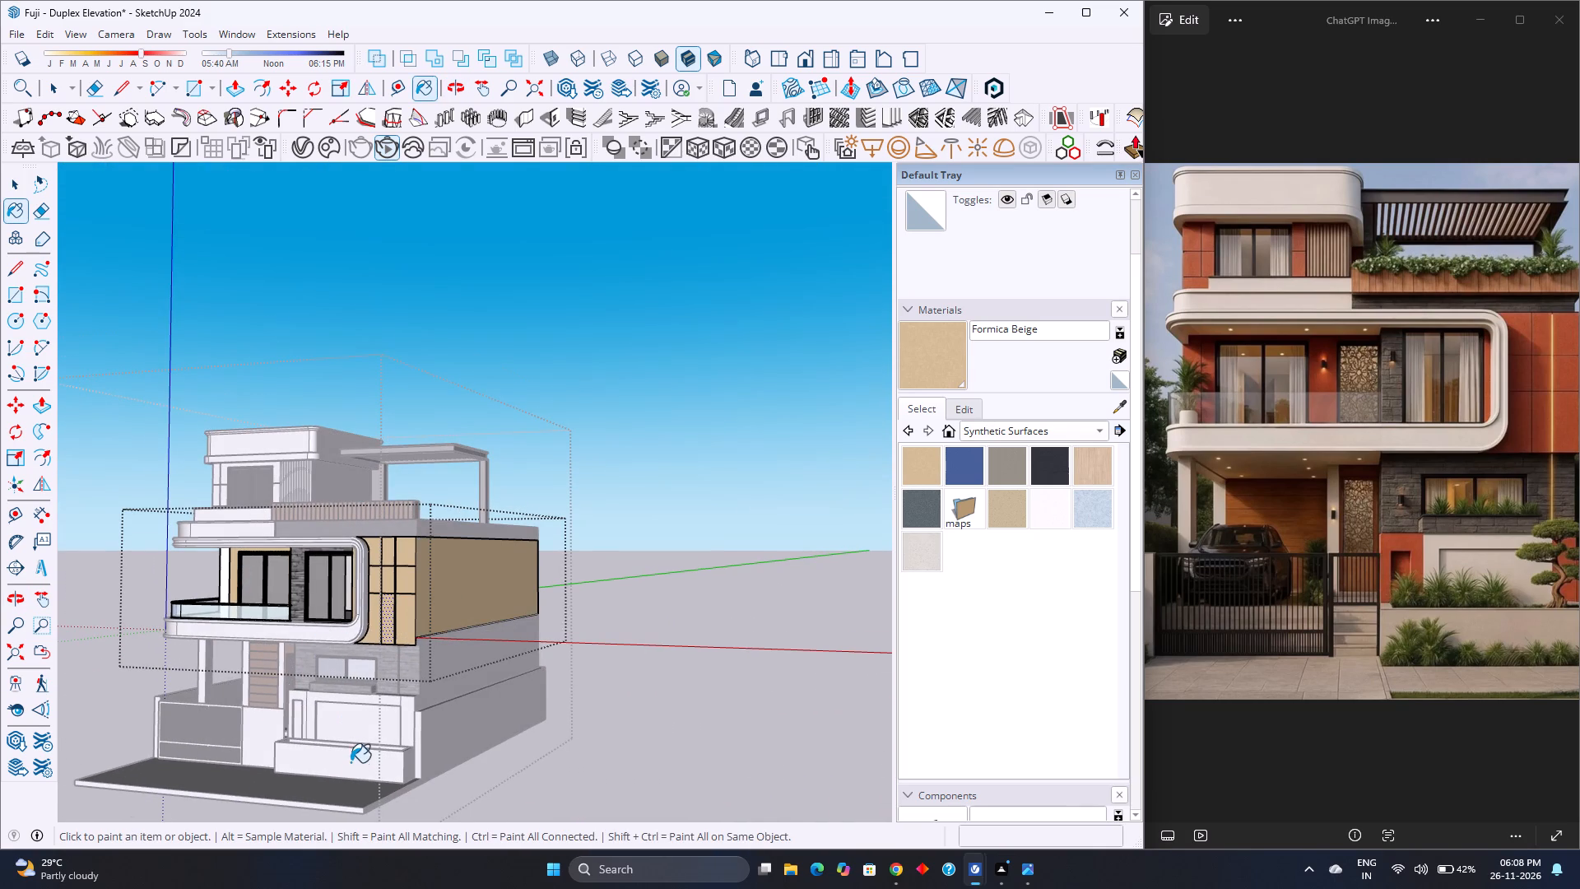
Close the upper-floor group and open the ground-floor group for editing.
{"action": "scroll", "coordinate": [351, 755], "scroll_direction": "up", "scroll_amount": 5}
{"action": "key", "text": "space"}
{"action": "left_click", "coordinate": [614, 776]}
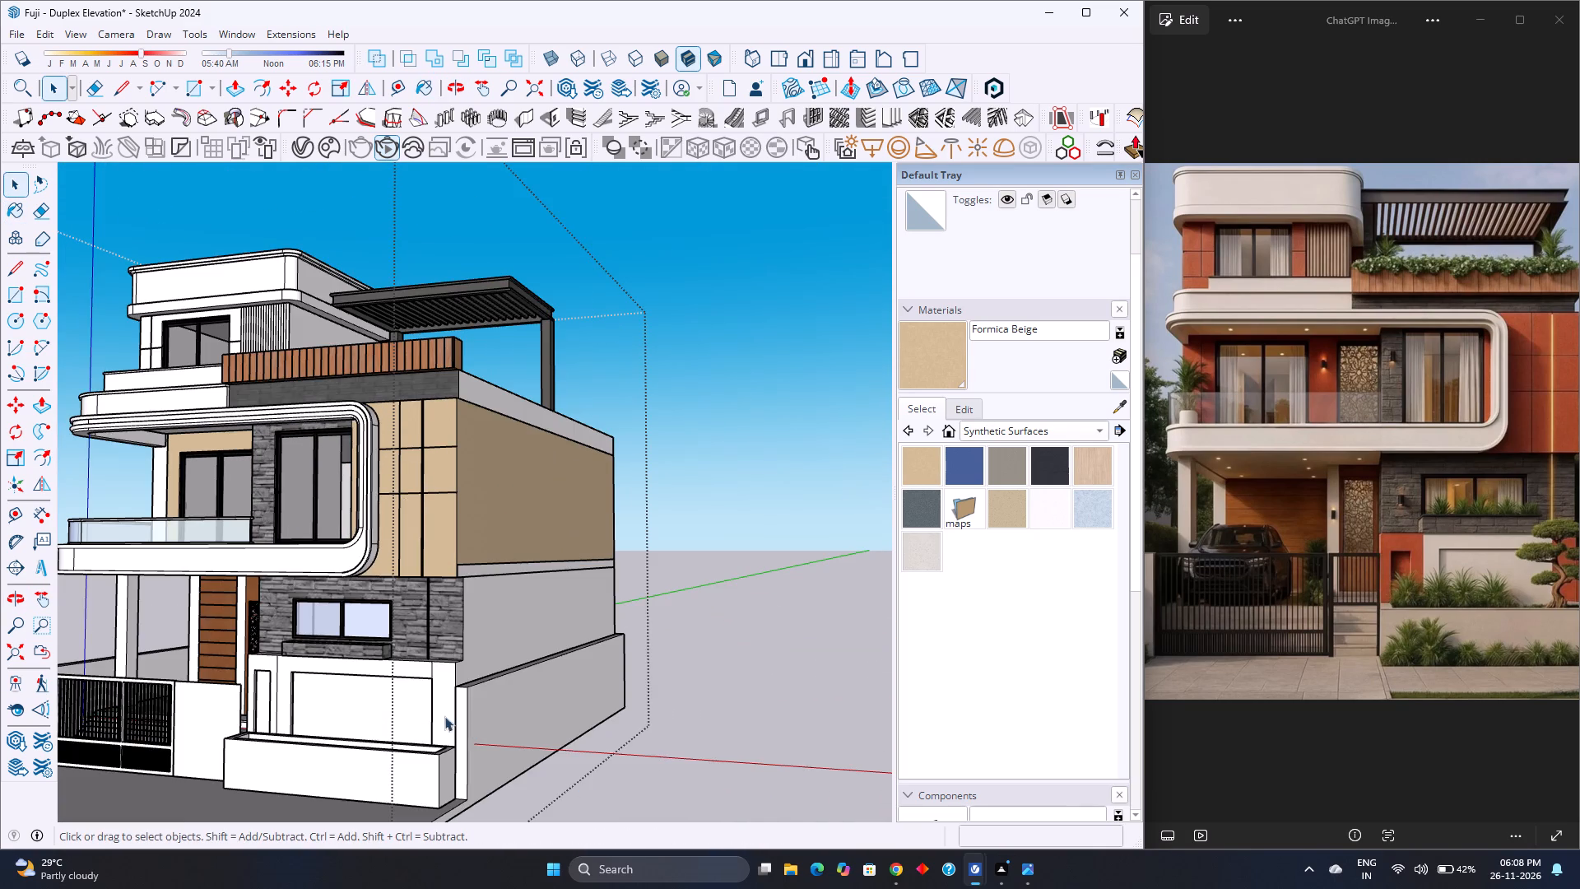
{"action": "scroll", "coordinate": [354, 689], "scroll_direction": "up", "scroll_amount": 7}
{"action": "middle_click_drag", "start_coordinate": [351, 696], "coordinate": [658, 587], "text": "shift"}
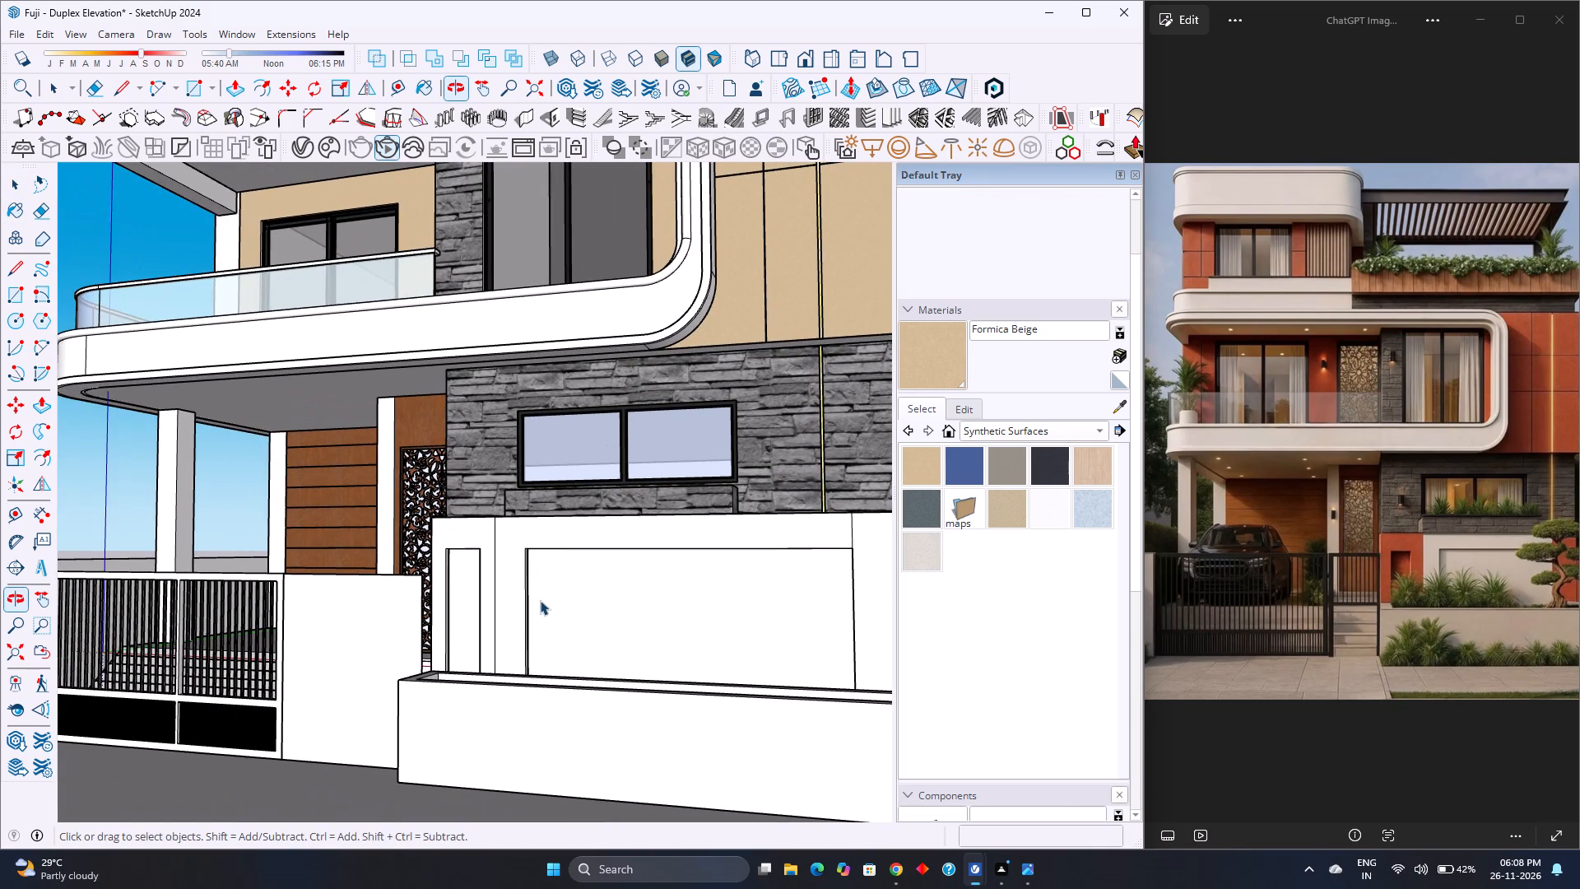
{"action": "double_click", "coordinate": [482, 588]}
{"action": "scroll", "coordinate": [482, 588], "scroll_direction": "up", "scroll_amount": 2}
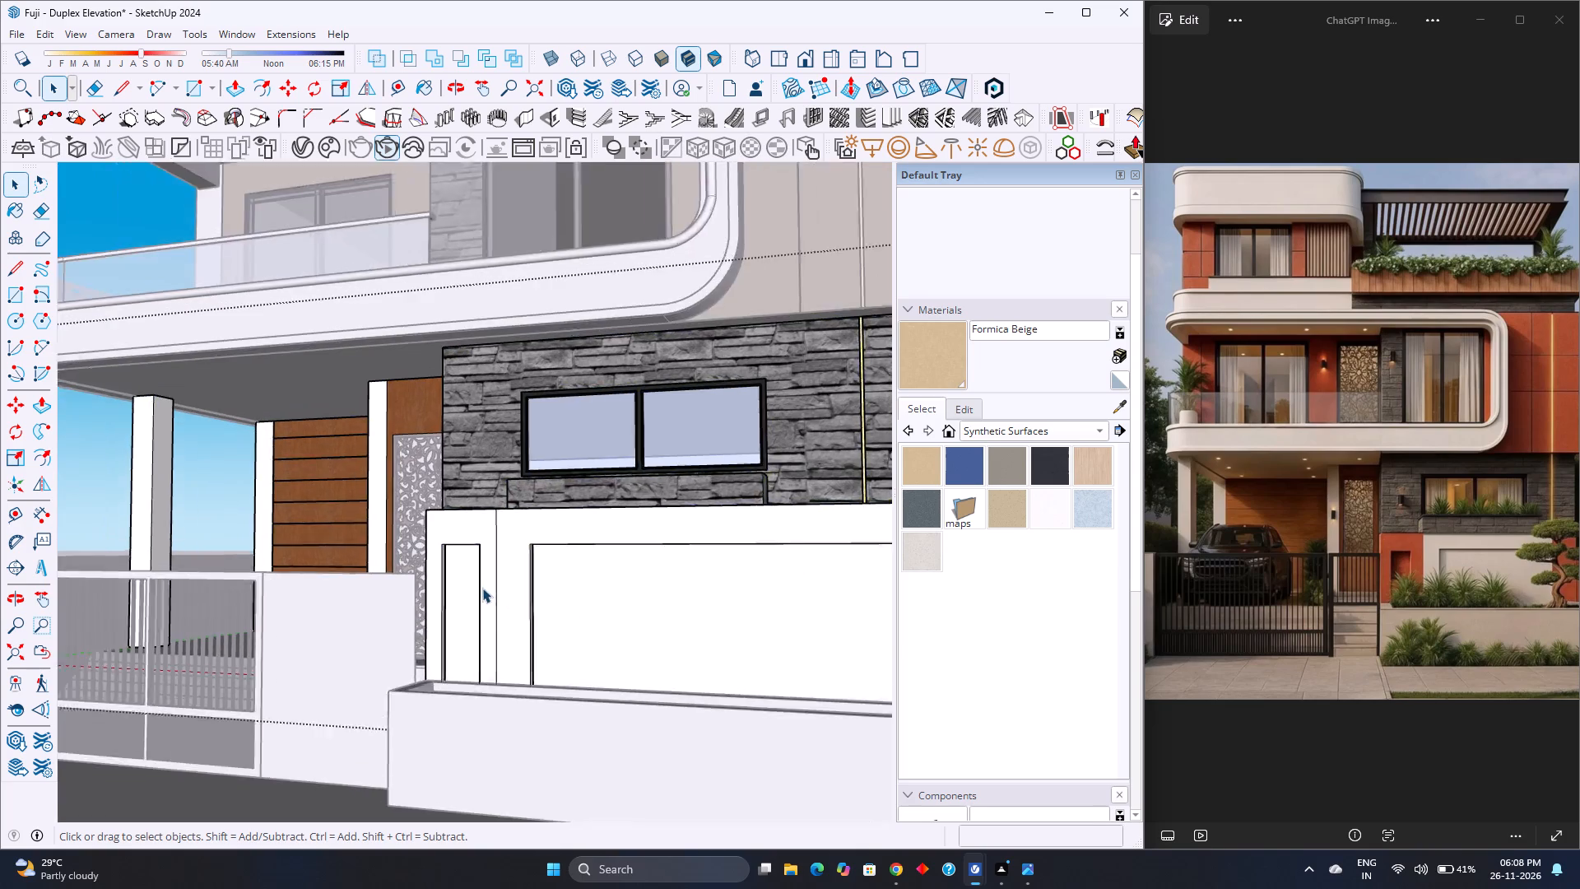
Paint the ground-floor front wall's narrow end section beside the perforated screen, including its recessed panel, with Formica Beige.
{"action": "scroll", "coordinate": [482, 588], "scroll_direction": "up", "scroll_amount": 2}
{"action": "left_click", "coordinate": [922, 333]}
{"action": "left_click", "coordinate": [495, 505]}
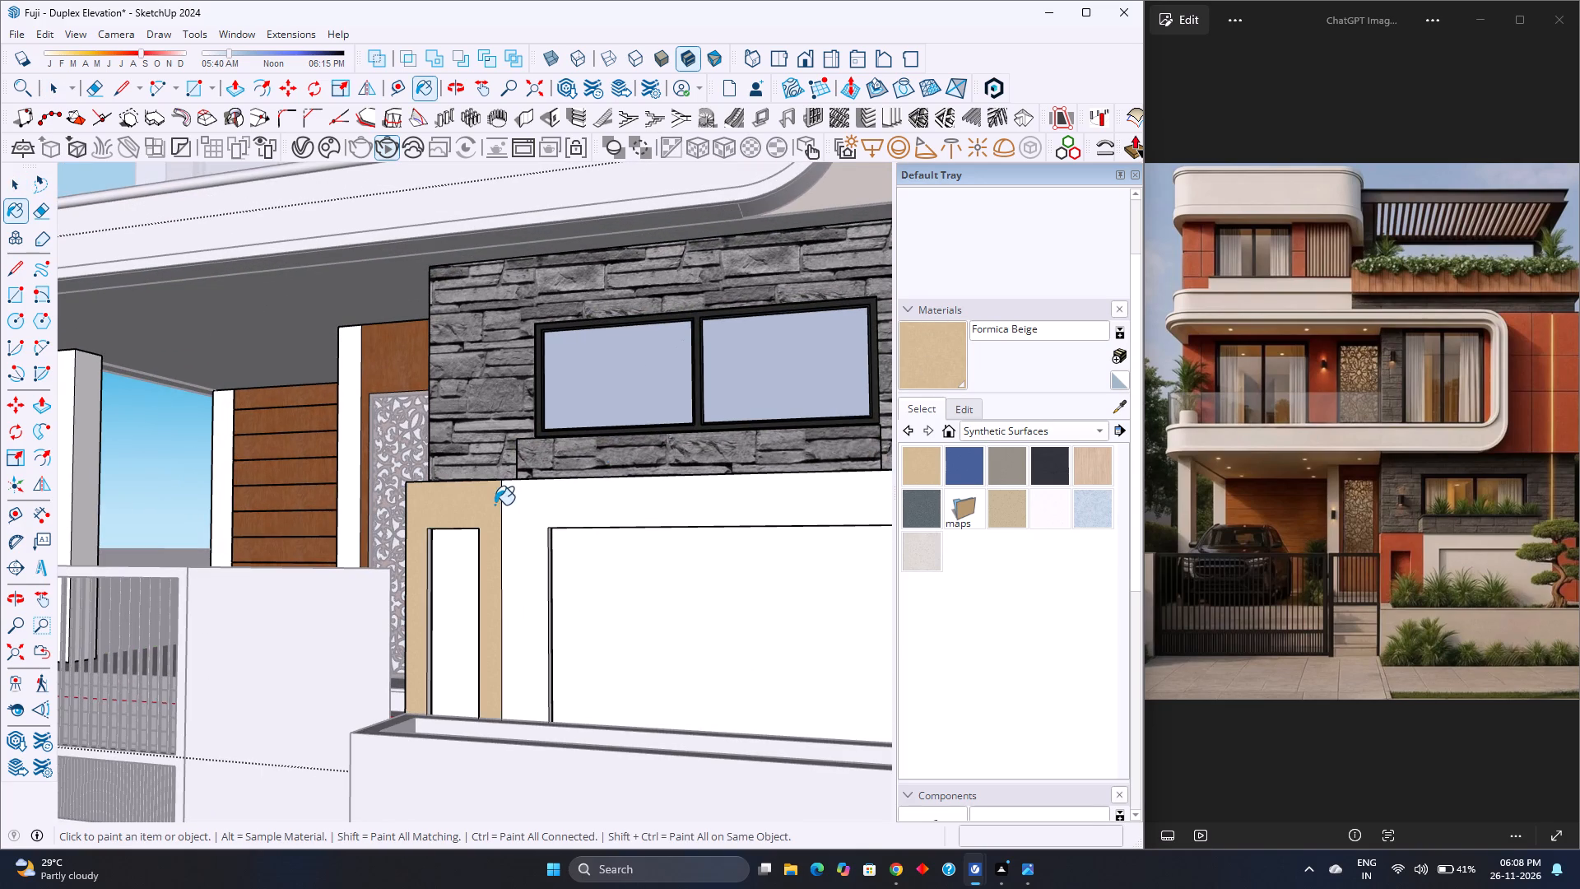
{"action": "scroll", "coordinate": [453, 590], "scroll_direction": "up", "scroll_amount": 4}
{"action": "left_click", "coordinate": [453, 589]}
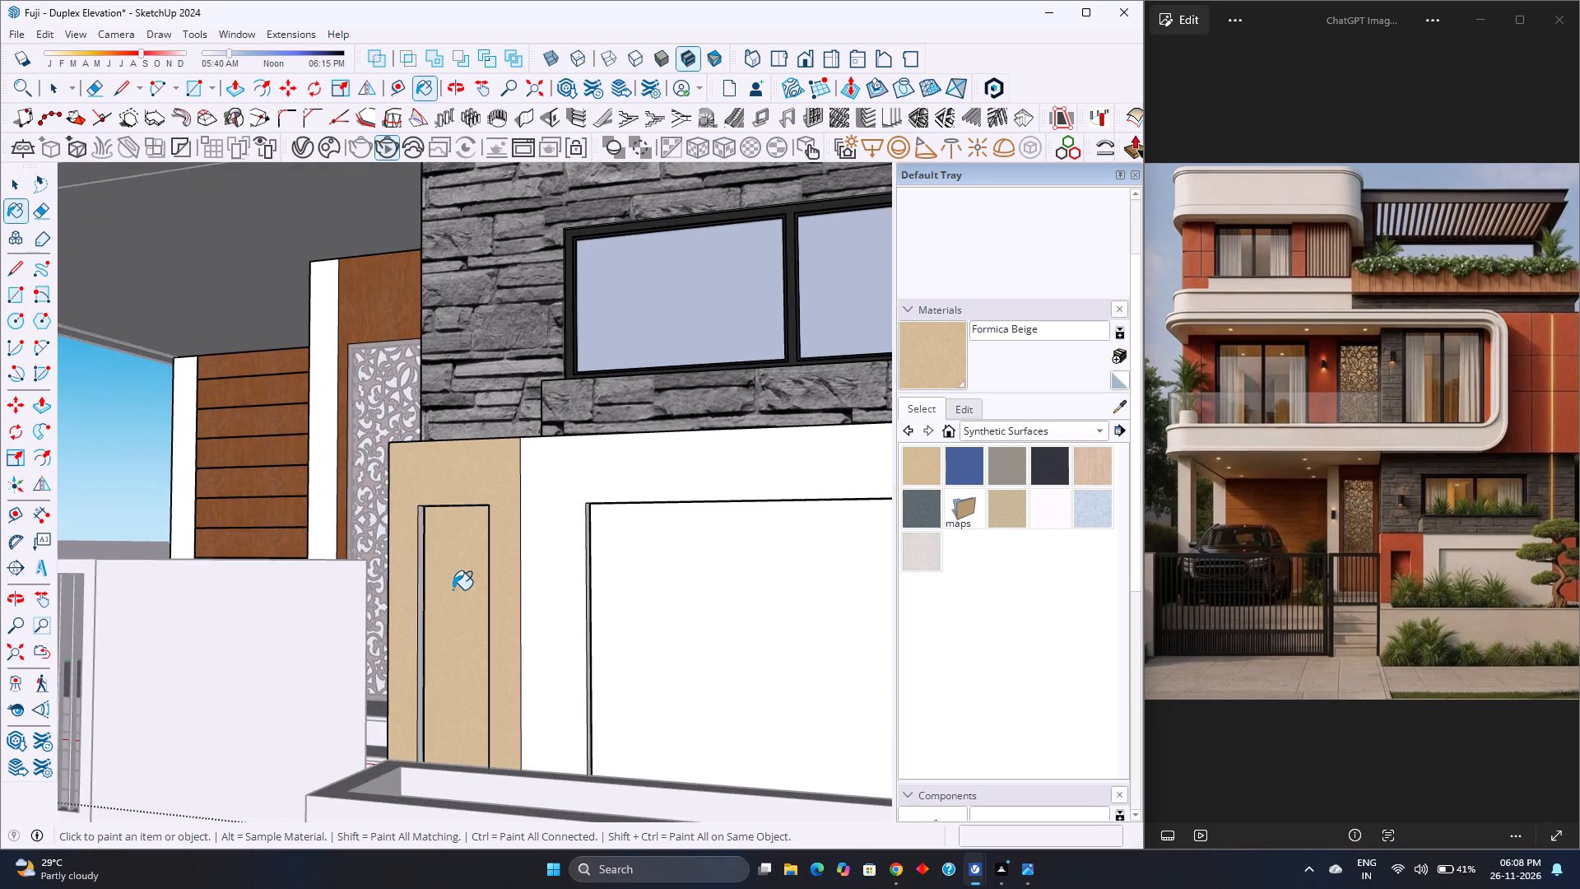
Paint the side and top reveals of the narrow recessed panel with Formica Beige.
{"action": "scroll", "coordinate": [453, 588], "scroll_direction": "up", "scroll_amount": 11}
{"action": "middle_click_drag", "start_coordinate": [453, 584], "coordinate": [467, 580]}
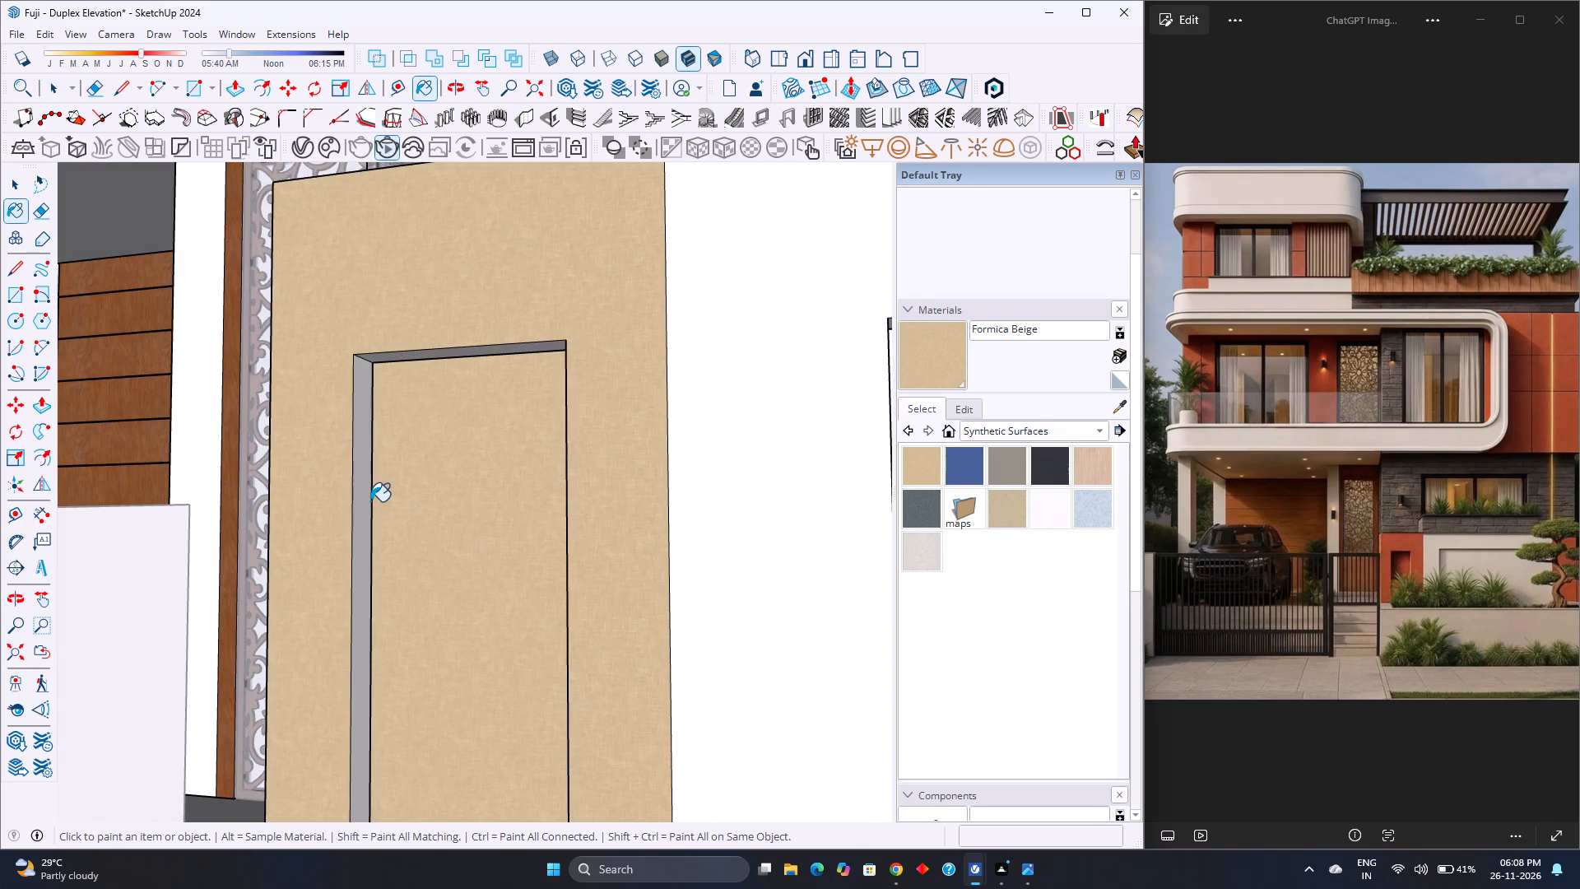
{"action": "left_click", "coordinate": [363, 502]}
{"action": "scroll", "coordinate": [430, 403], "scroll_direction": "up", "scroll_amount": 1}
{"action": "left_click", "coordinate": [432, 348]}
{"action": "middle_click_drag", "start_coordinate": [418, 381], "coordinate": [681, 444]}
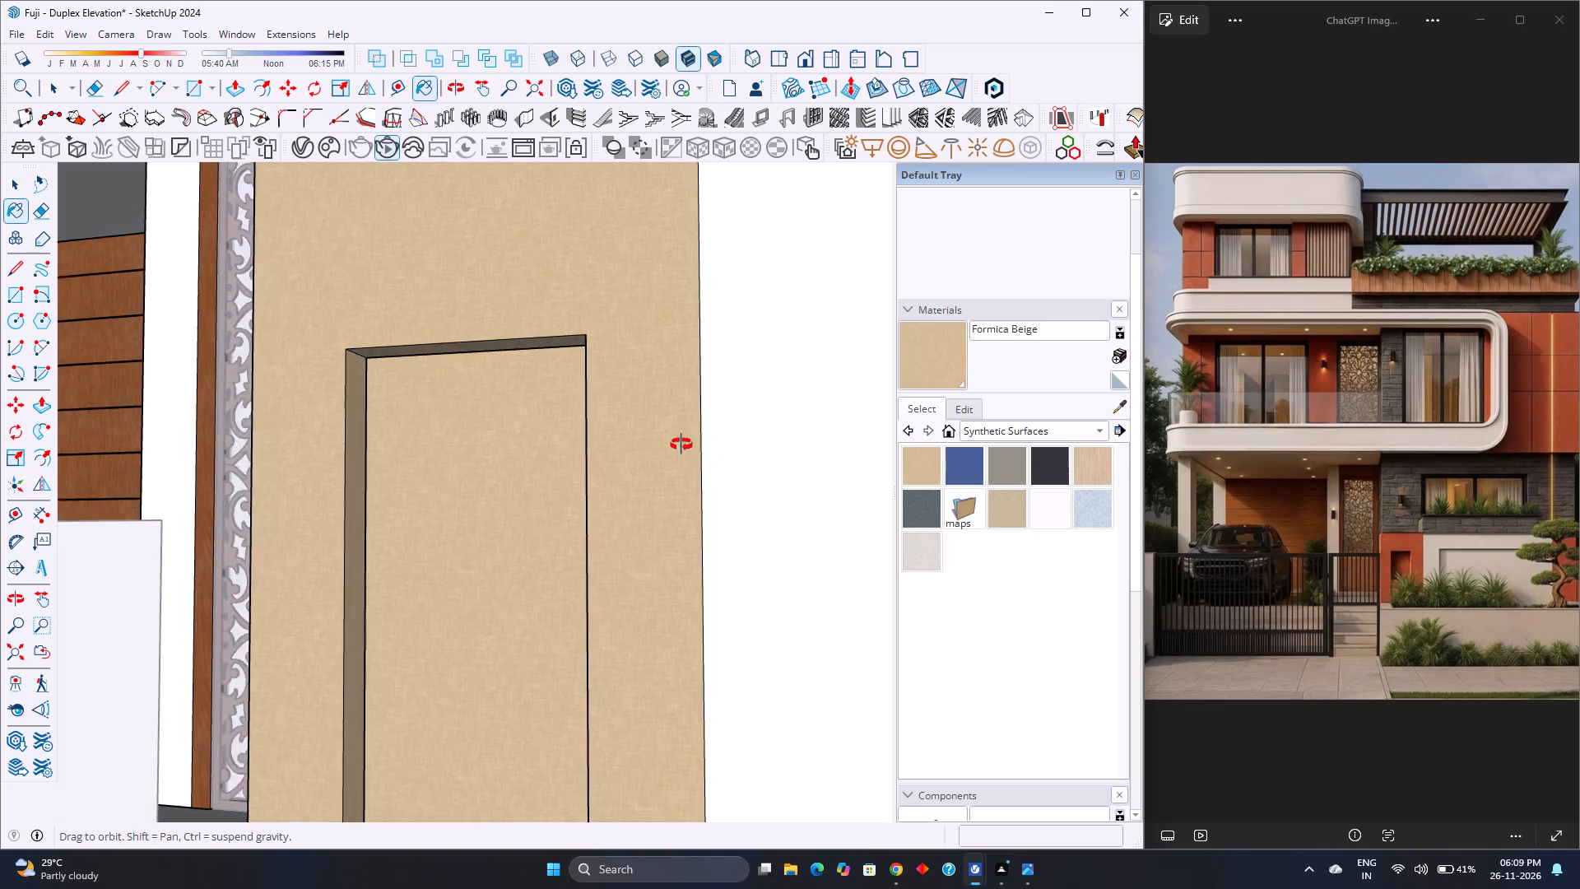
{"action": "middle_click_drag", "start_coordinate": [681, 444], "coordinate": [851, 496]}
{"action": "left_click", "coordinate": [555, 439]}
Paint the thin edge strips along both sides and the top of the narrow recessed panel with Formica Beige.
{"action": "scroll", "coordinate": [555, 439], "scroll_direction": "down", "scroll_amount": 3}
{"action": "scroll", "coordinate": [545, 444], "scroll_direction": "up", "scroll_amount": 5}
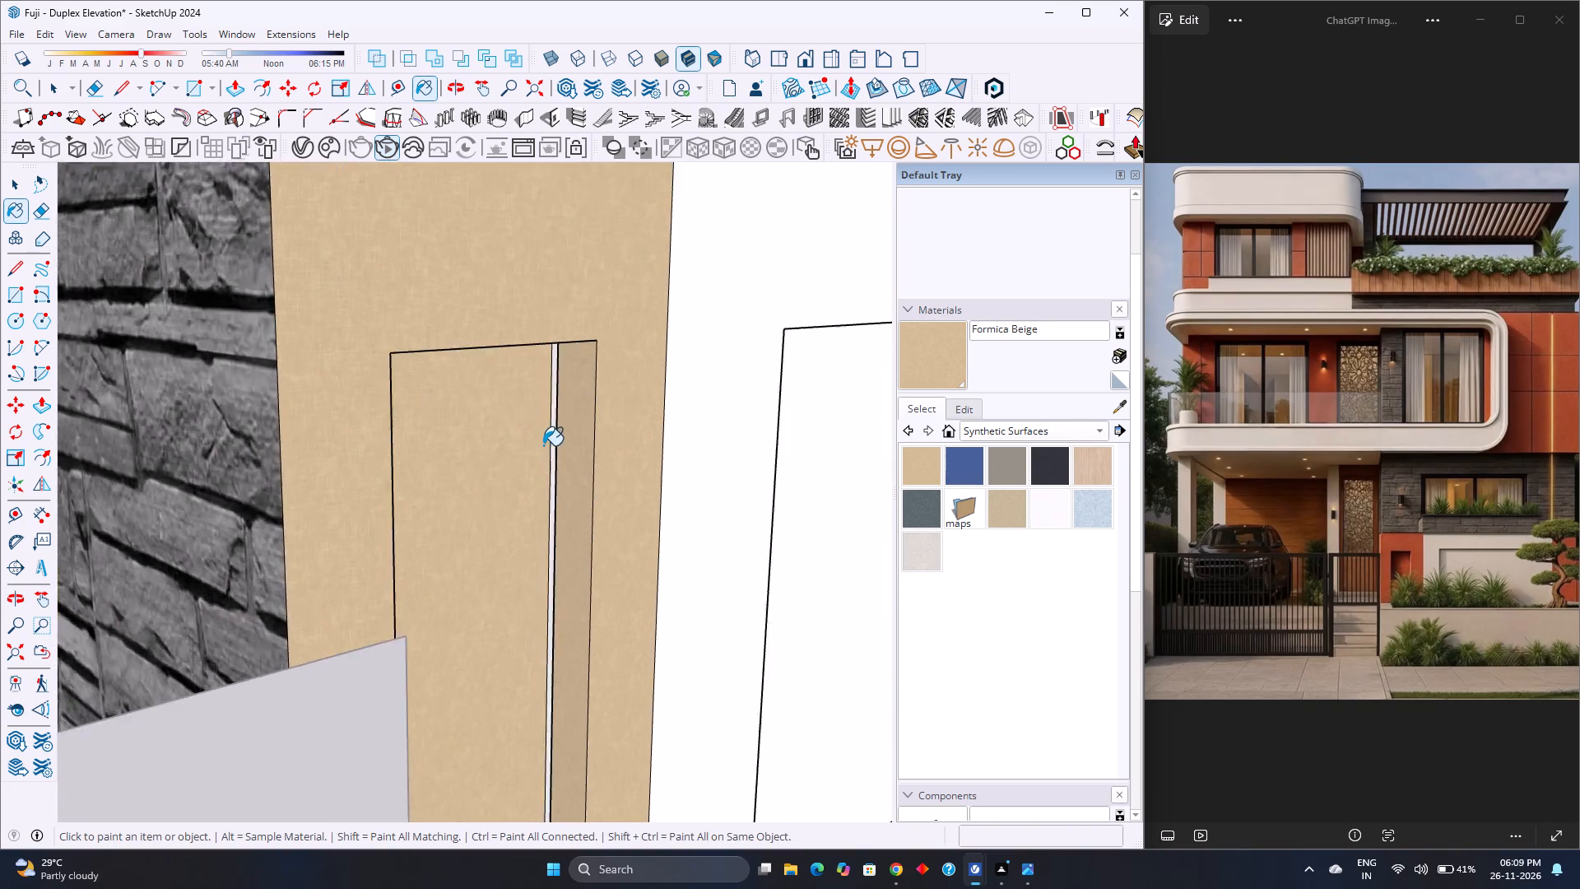
{"action": "scroll", "coordinate": [543, 445], "scroll_direction": "up", "scroll_amount": 8}
{"action": "middle_click_drag", "start_coordinate": [539, 451], "coordinate": [613, 461]}
{"action": "left_click", "coordinate": [572, 422]}
{"action": "scroll", "coordinate": [572, 422], "scroll_direction": "down", "scroll_amount": 4}
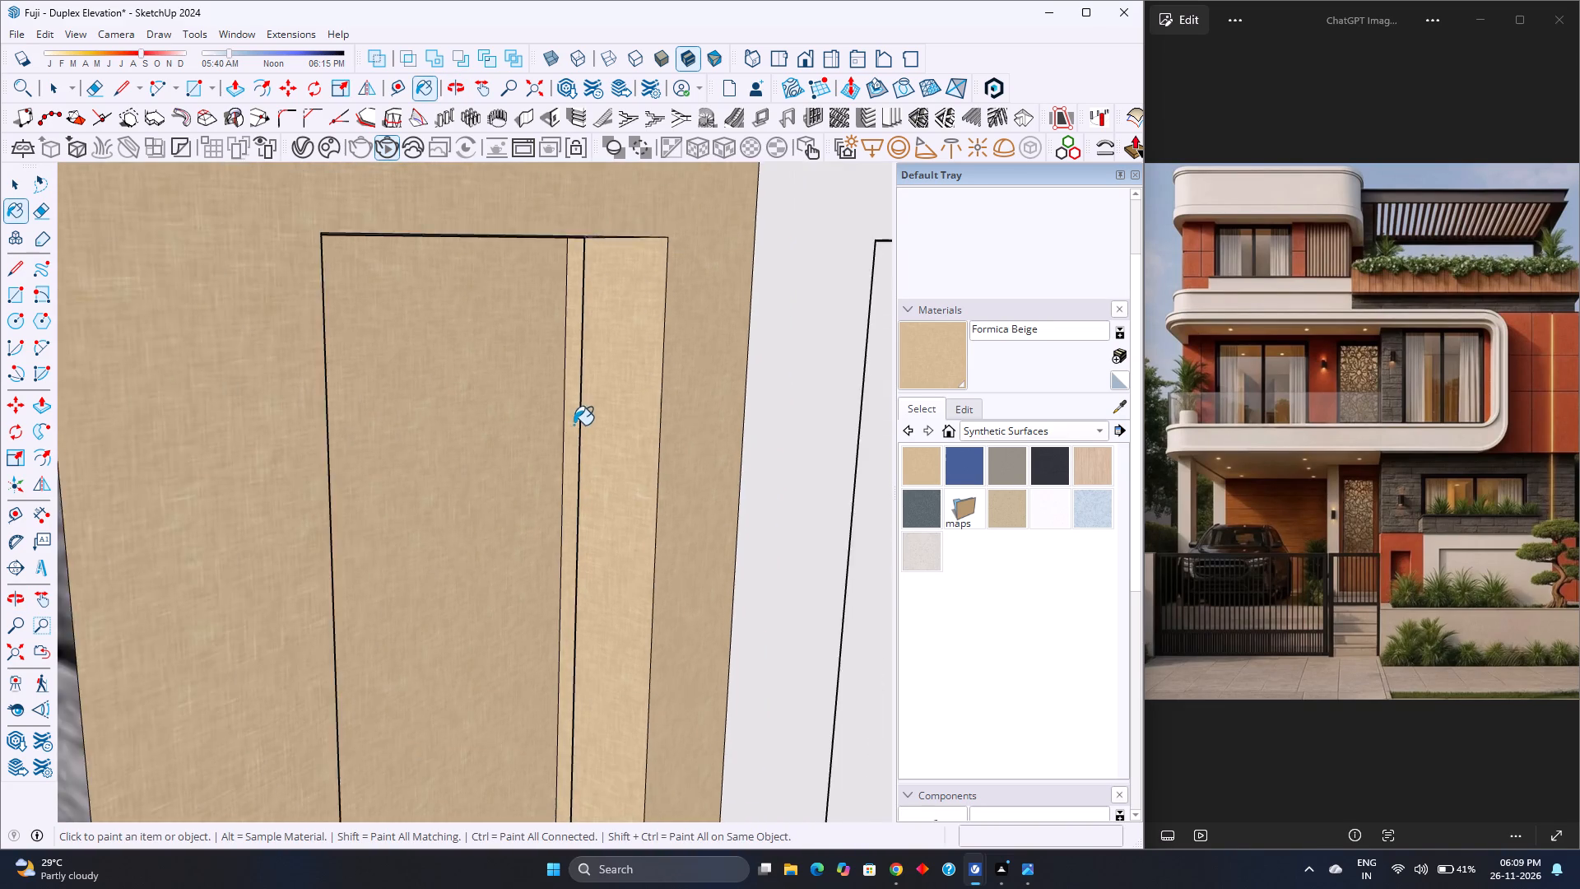
{"action": "middle_click_drag", "start_coordinate": [574, 426], "coordinate": [4, 483]}
{"action": "scroll", "coordinate": [249, 493], "scroll_direction": "up", "scroll_amount": 4}
{"action": "left_click", "coordinate": [251, 469]}
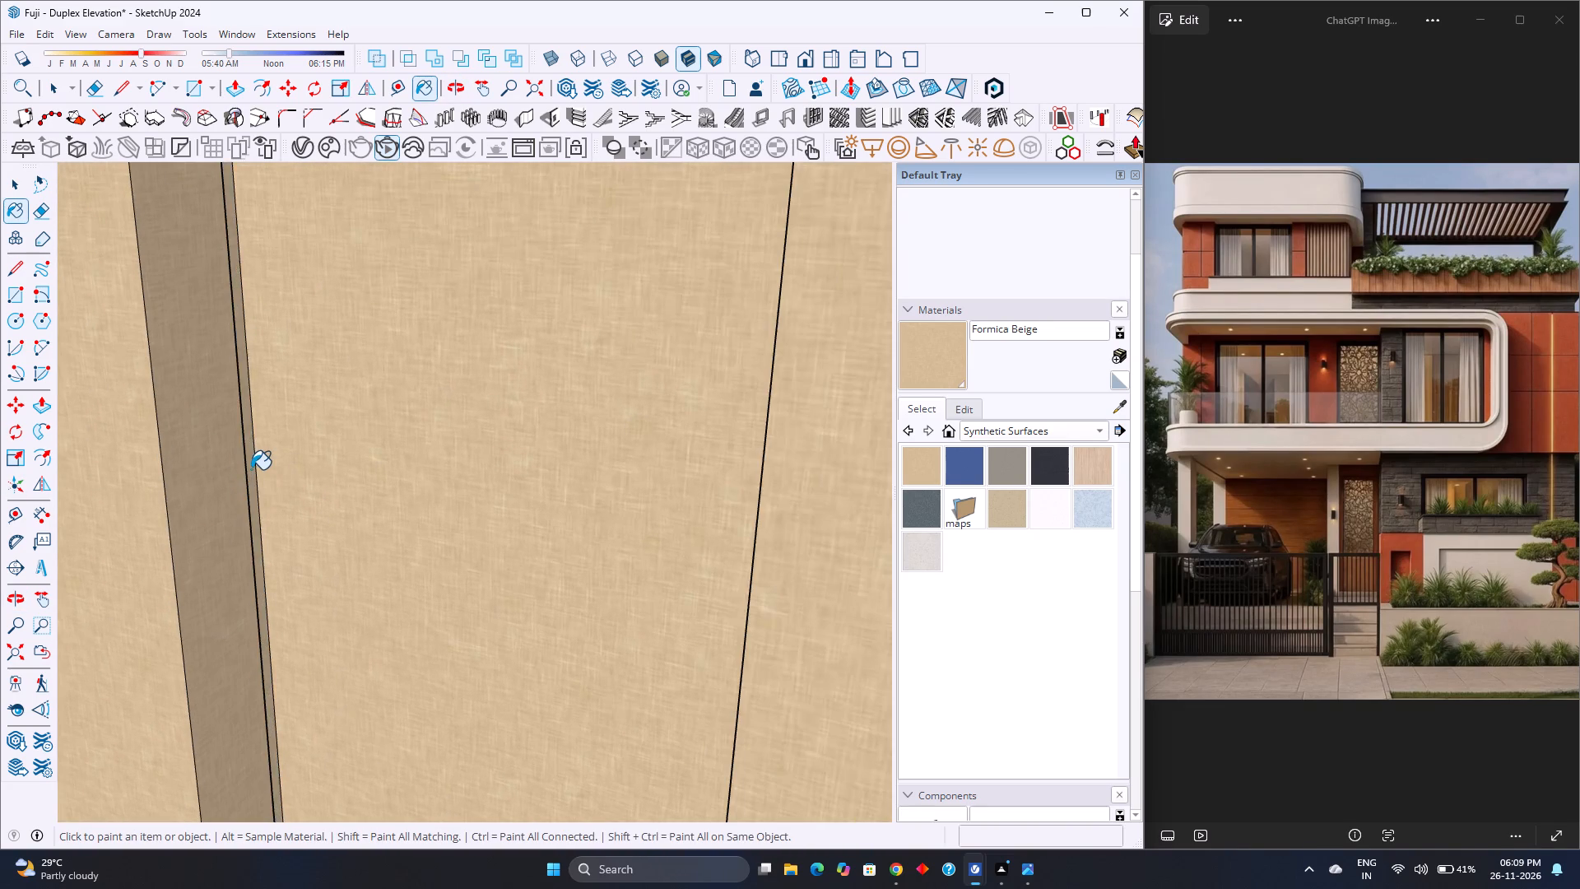
{"action": "scroll", "coordinate": [251, 469], "scroll_direction": "down", "scroll_amount": 7}
{"action": "middle_click_drag", "start_coordinate": [258, 476], "coordinate": [502, 141]}
{"action": "scroll", "coordinate": [483, 311], "scroll_direction": "up", "scroll_amount": 8}
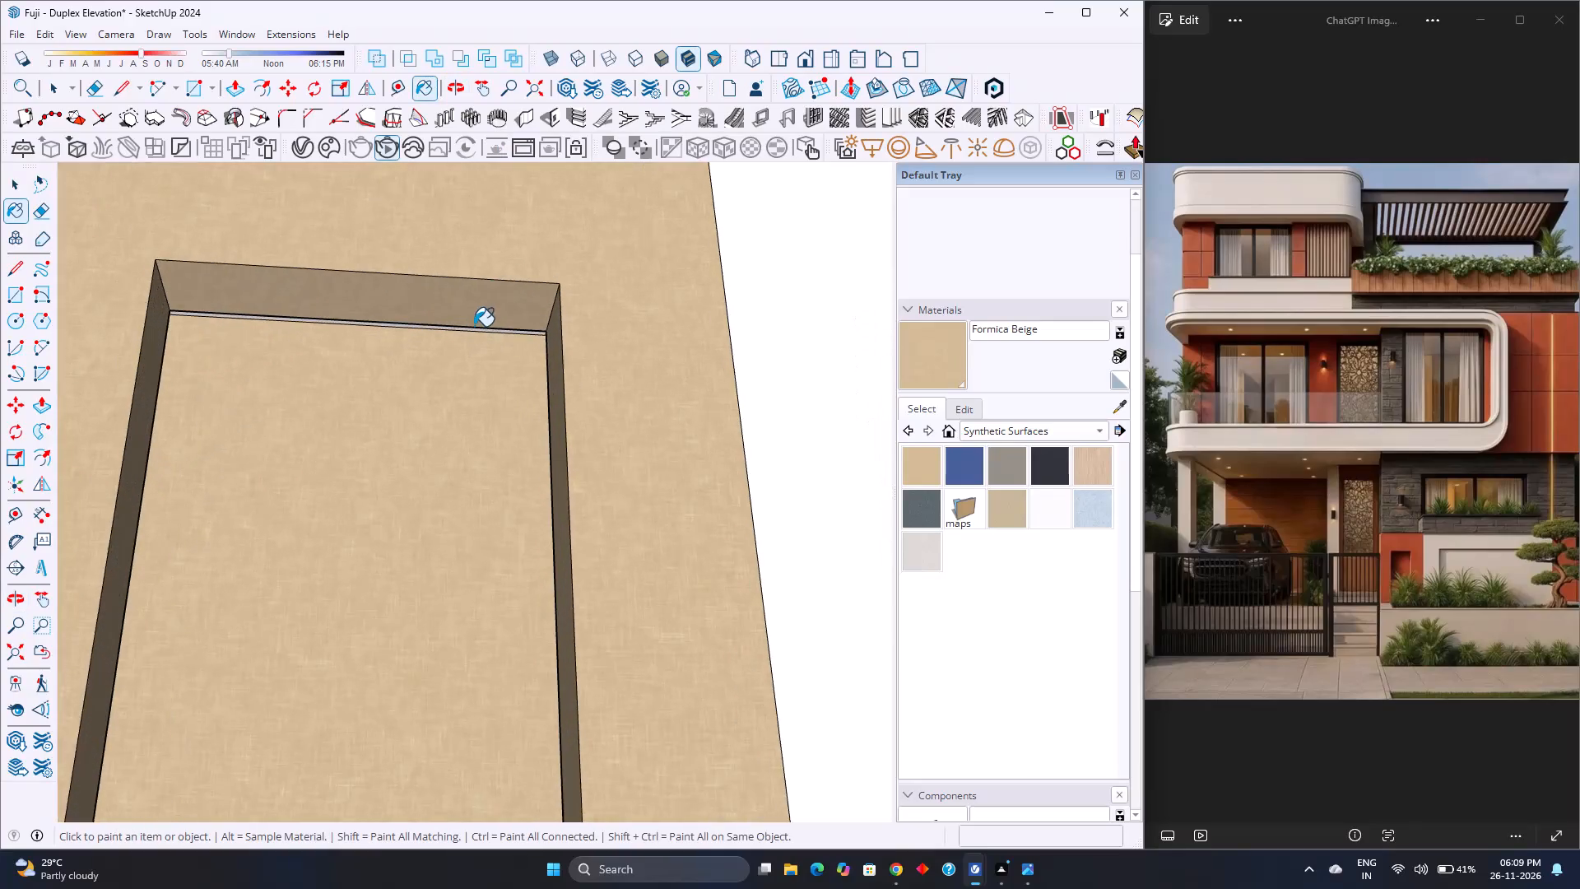
{"action": "scroll", "coordinate": [474, 326], "scroll_direction": "up", "scroll_amount": 7}
{"action": "middle_click_drag", "start_coordinate": [473, 328], "coordinate": [541, 267]}
{"action": "middle_click", "coordinate": [541, 267]}
{"action": "left_click", "coordinate": [537, 343]}
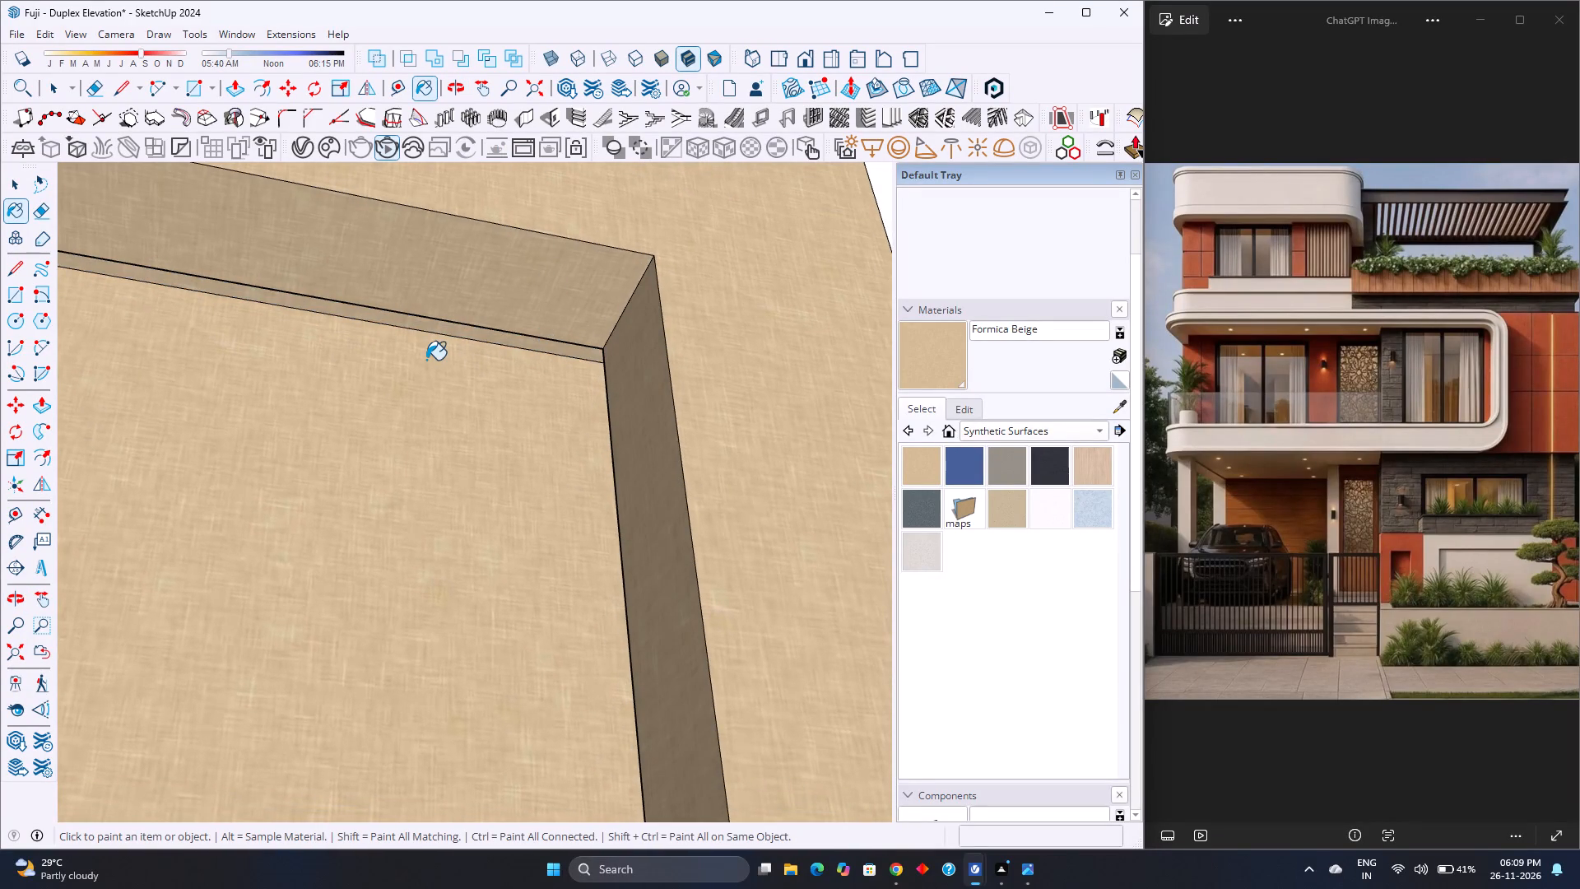
Paint the opposite end section of the ground-floor front wall, past the wide recessed panel, with Formica Beige.
{"action": "scroll", "coordinate": [426, 361], "scroll_direction": "down", "scroll_amount": 8}
{"action": "middle_click_drag", "start_coordinate": [425, 361], "coordinate": [417, 514]}
{"action": "middle_click", "coordinate": [417, 514]}
{"action": "scroll", "coordinate": [417, 514], "scroll_direction": "down", "scroll_amount": 19}
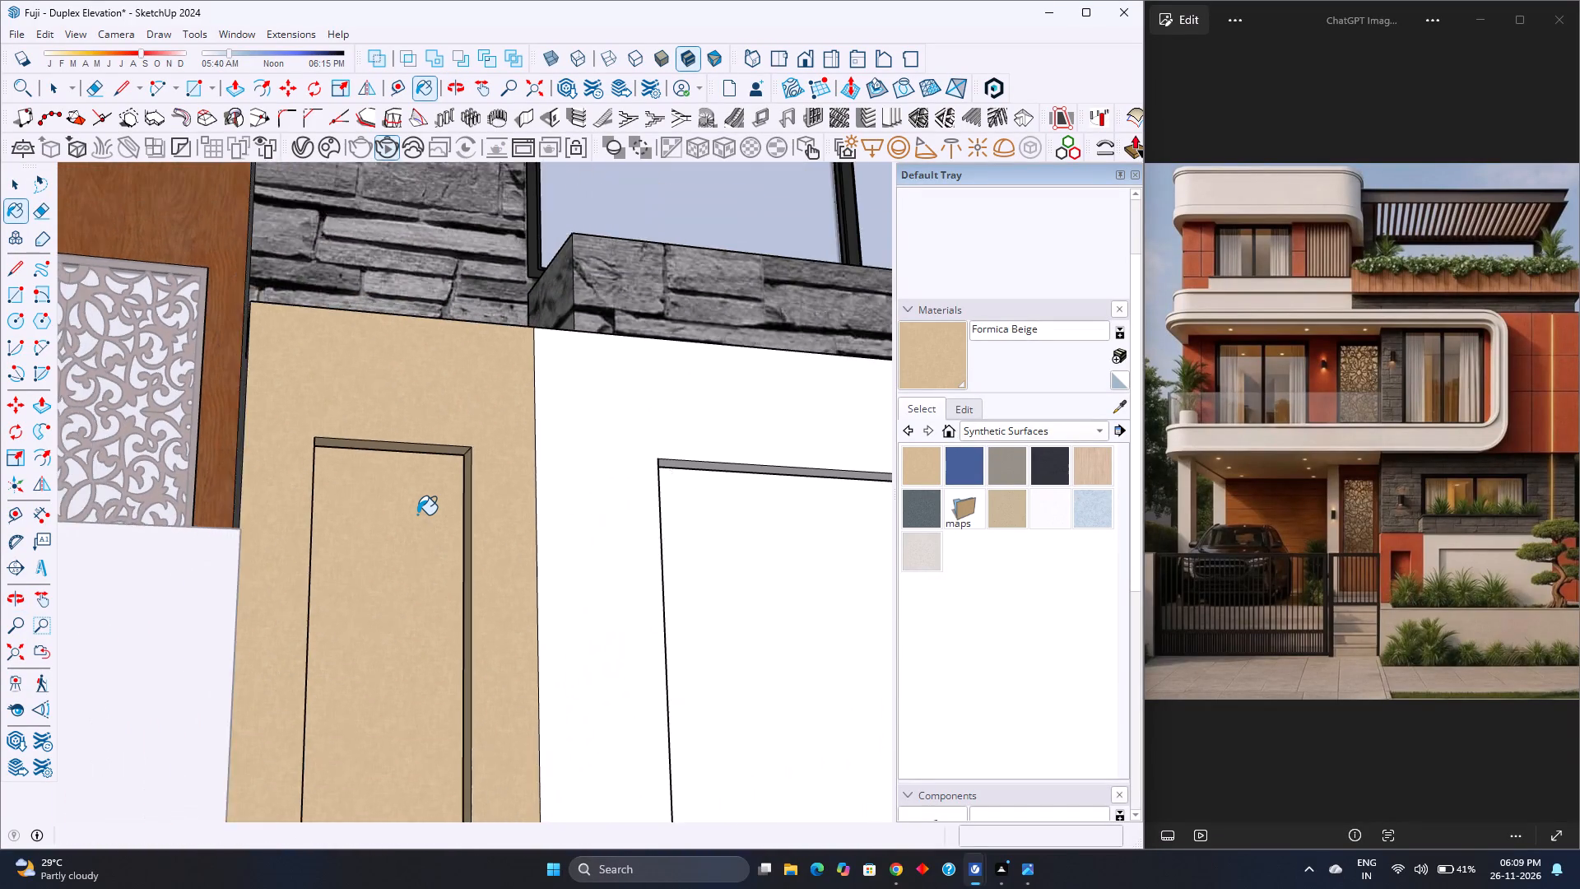
{"action": "scroll", "coordinate": [417, 514], "scroll_direction": "down", "scroll_amount": 8}
{"action": "middle_click_drag", "start_coordinate": [500, 541], "coordinate": [234, 545], "text": "shift"}
{"action": "scroll", "coordinate": [234, 544], "scroll_direction": "down", "scroll_amount": 11, "text": "shift"}
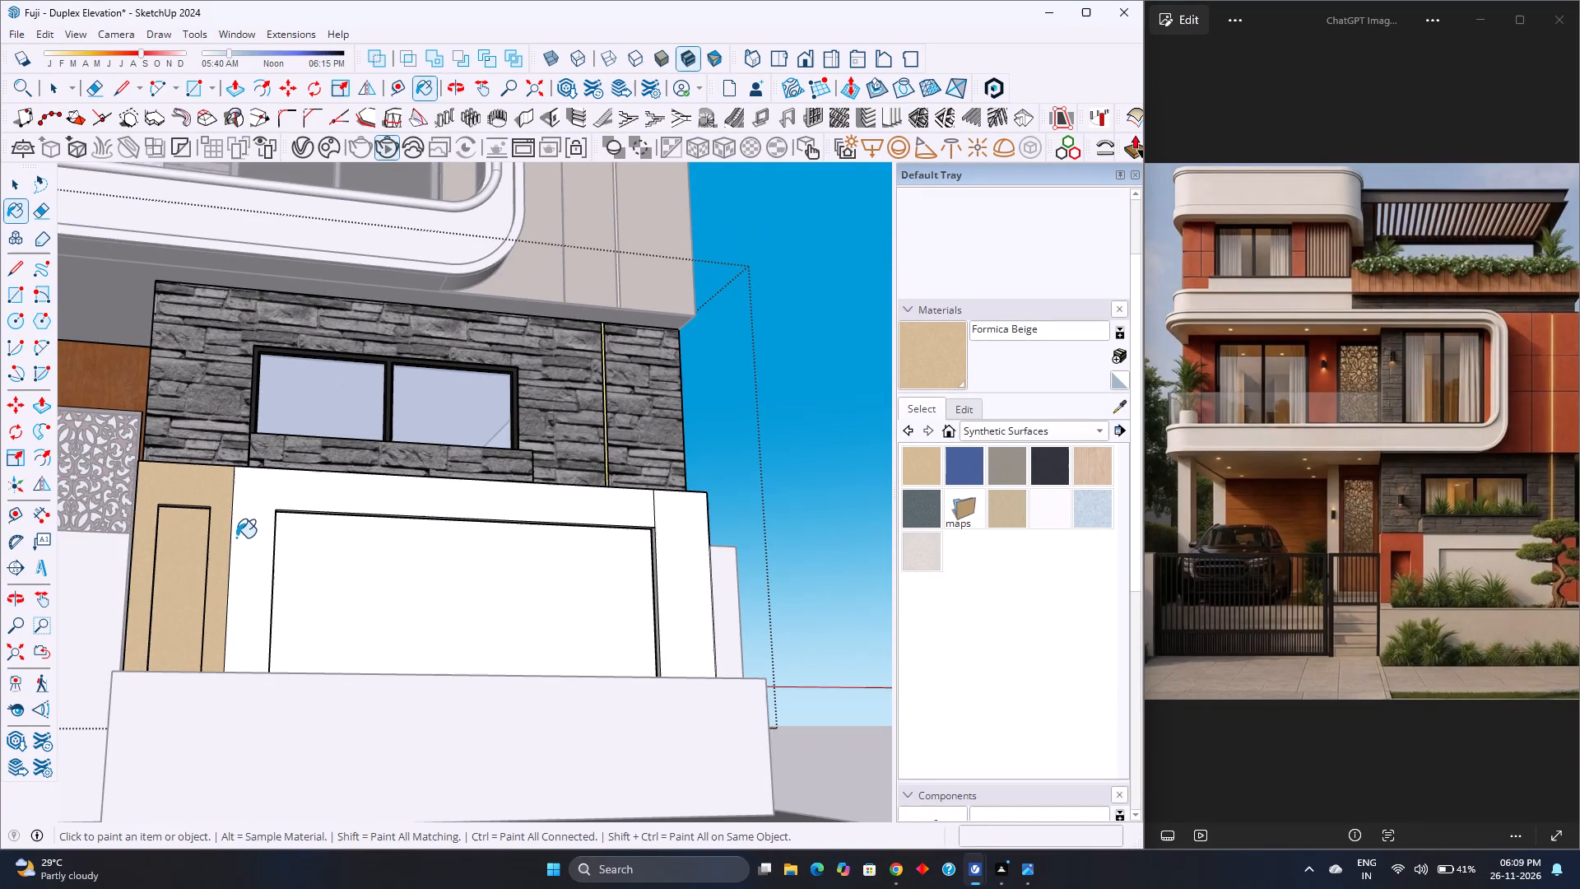
{"action": "left_click", "coordinate": [698, 569]}
{"action": "middle_click_drag", "start_coordinate": [696, 567], "coordinate": [585, 742]}
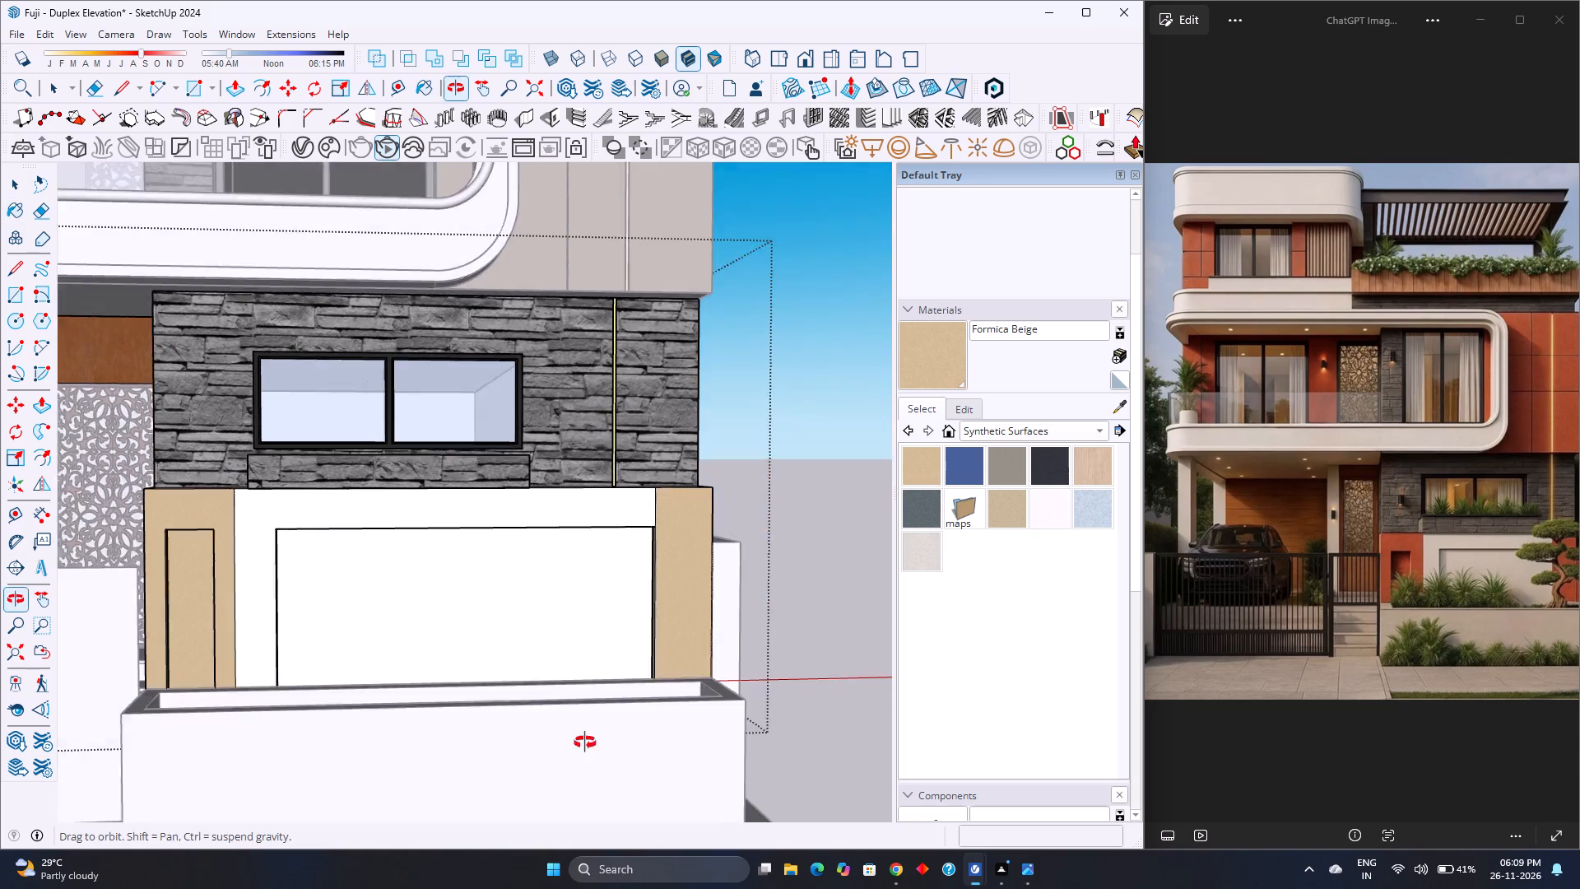
{"action": "middle_click_drag", "start_coordinate": [585, 742], "coordinate": [568, 764]}
{"action": "middle_click", "coordinate": [568, 764]}
{"action": "left_click", "coordinate": [725, 607]}
Close the ground-floor group and open the top-floor room group for editing.
{"action": "scroll", "coordinate": [656, 591], "scroll_direction": "down", "scroll_amount": 3}
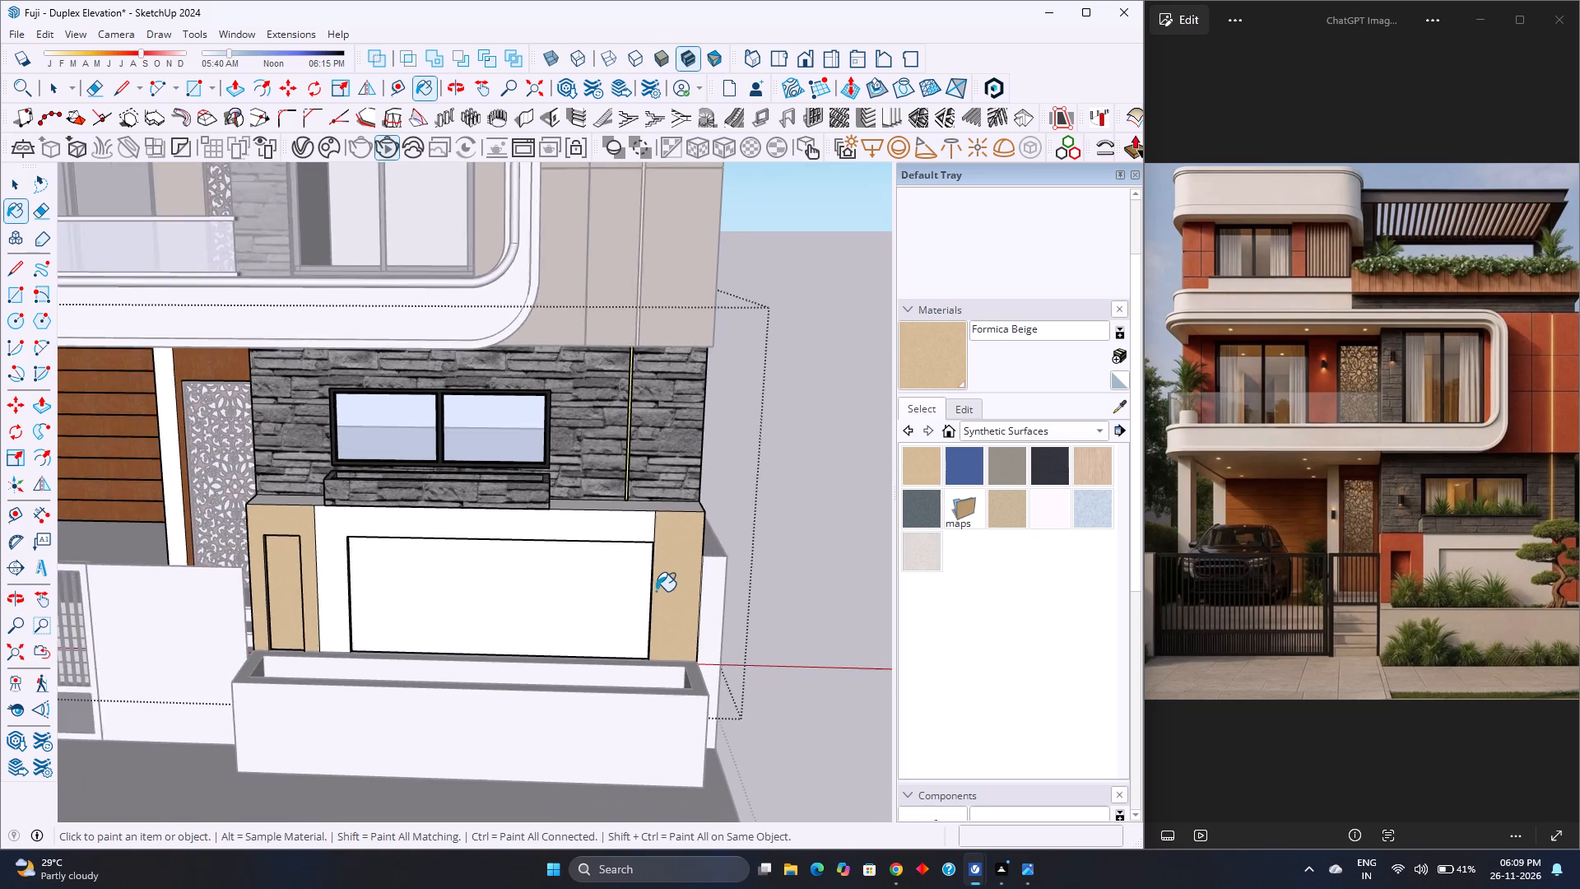
{"action": "scroll", "coordinate": [656, 591], "scroll_direction": "down", "scroll_amount": 13}
{"action": "key", "text": "space"}
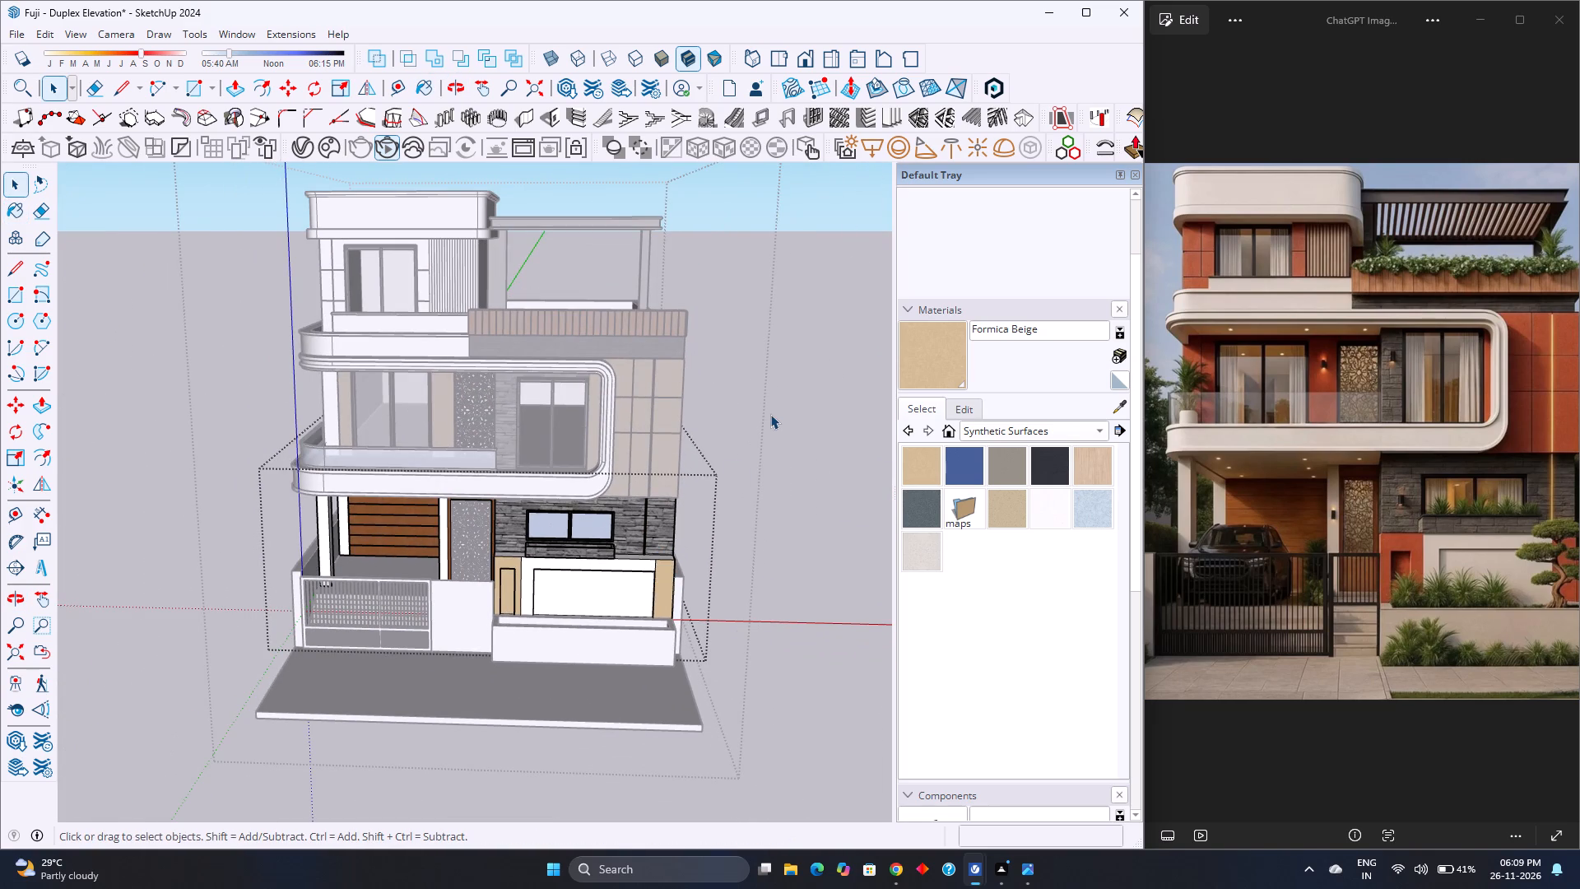
{"action": "left_click", "coordinate": [770, 413]}
{"action": "scroll", "coordinate": [448, 400], "scroll_direction": "up", "scroll_amount": 3}
{"action": "scroll", "coordinate": [425, 403], "scroll_direction": "down", "scroll_amount": 3}
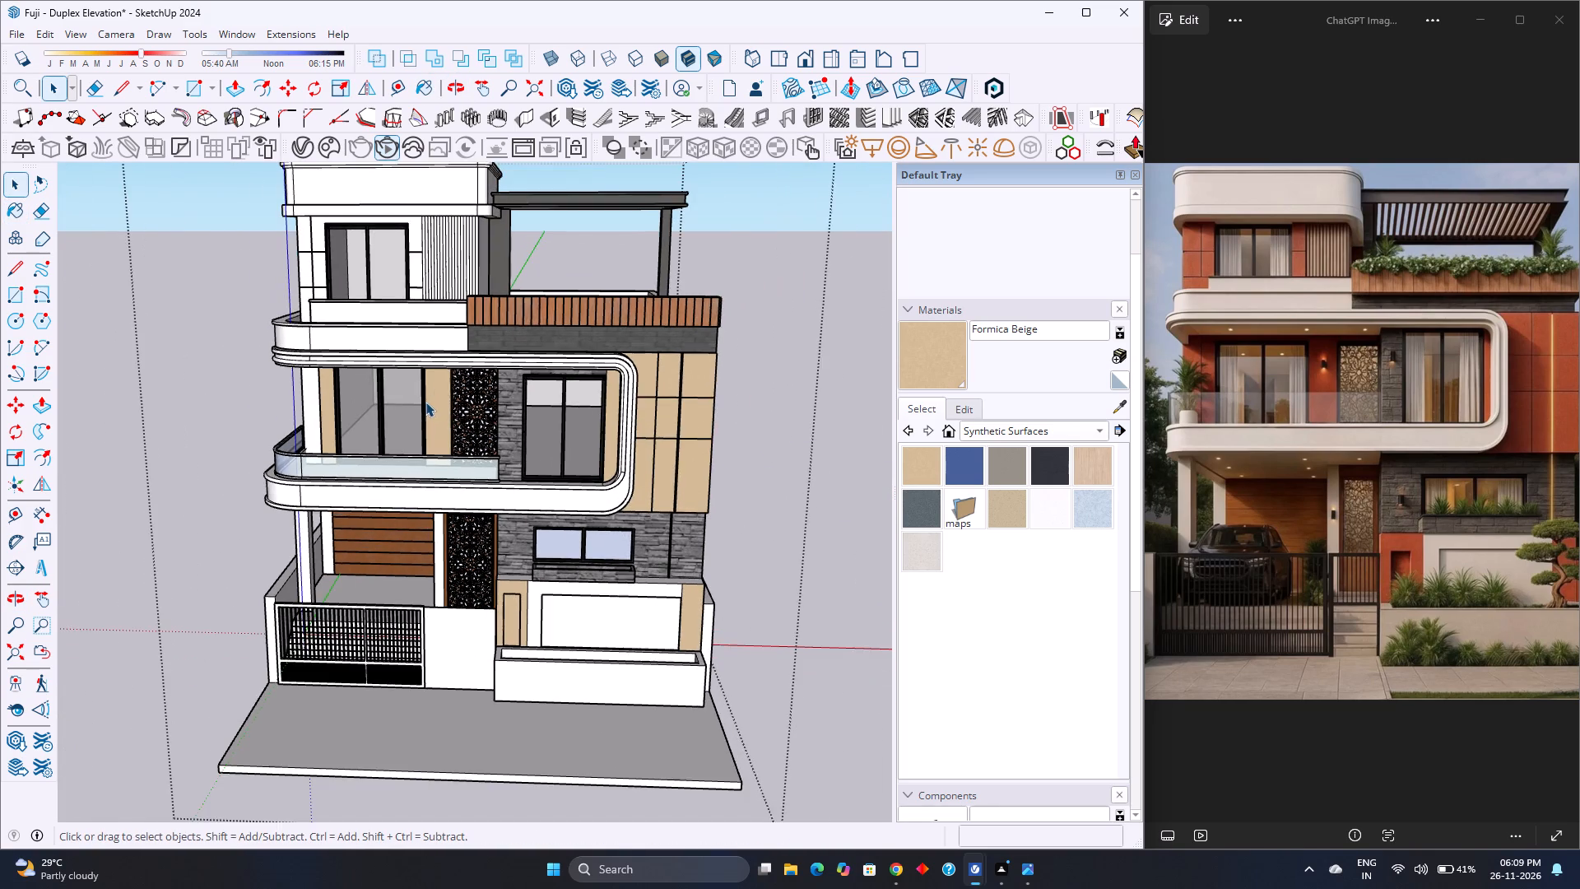
{"action": "middle_click_drag", "start_coordinate": [434, 389], "coordinate": [545, 621], "text": "shift"}
{"action": "middle_click", "coordinate": [545, 621], "text": "shift"}
{"action": "scroll", "coordinate": [513, 500], "scroll_direction": "up", "scroll_amount": 2}
{"action": "double_click", "coordinate": [535, 477]}
{"action": "scroll", "coordinate": [535, 477], "scroll_direction": "up", "scroll_amount": 4}
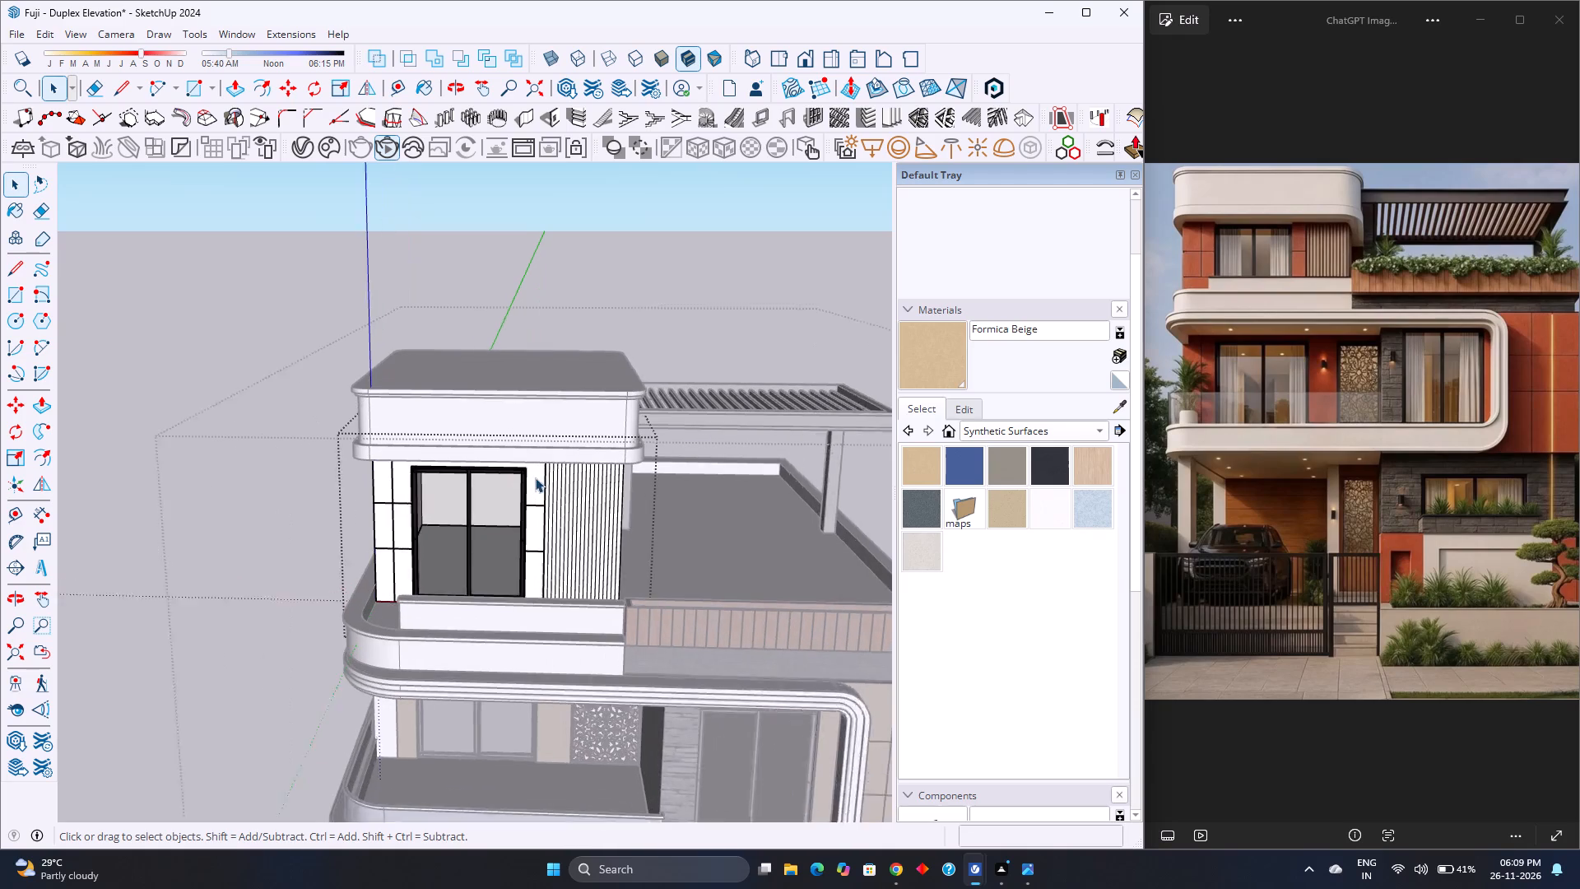
Paint the top-floor wall panels between the sliding window and the vertical slats with Formica Beige.
{"action": "left_click", "coordinate": [927, 367]}
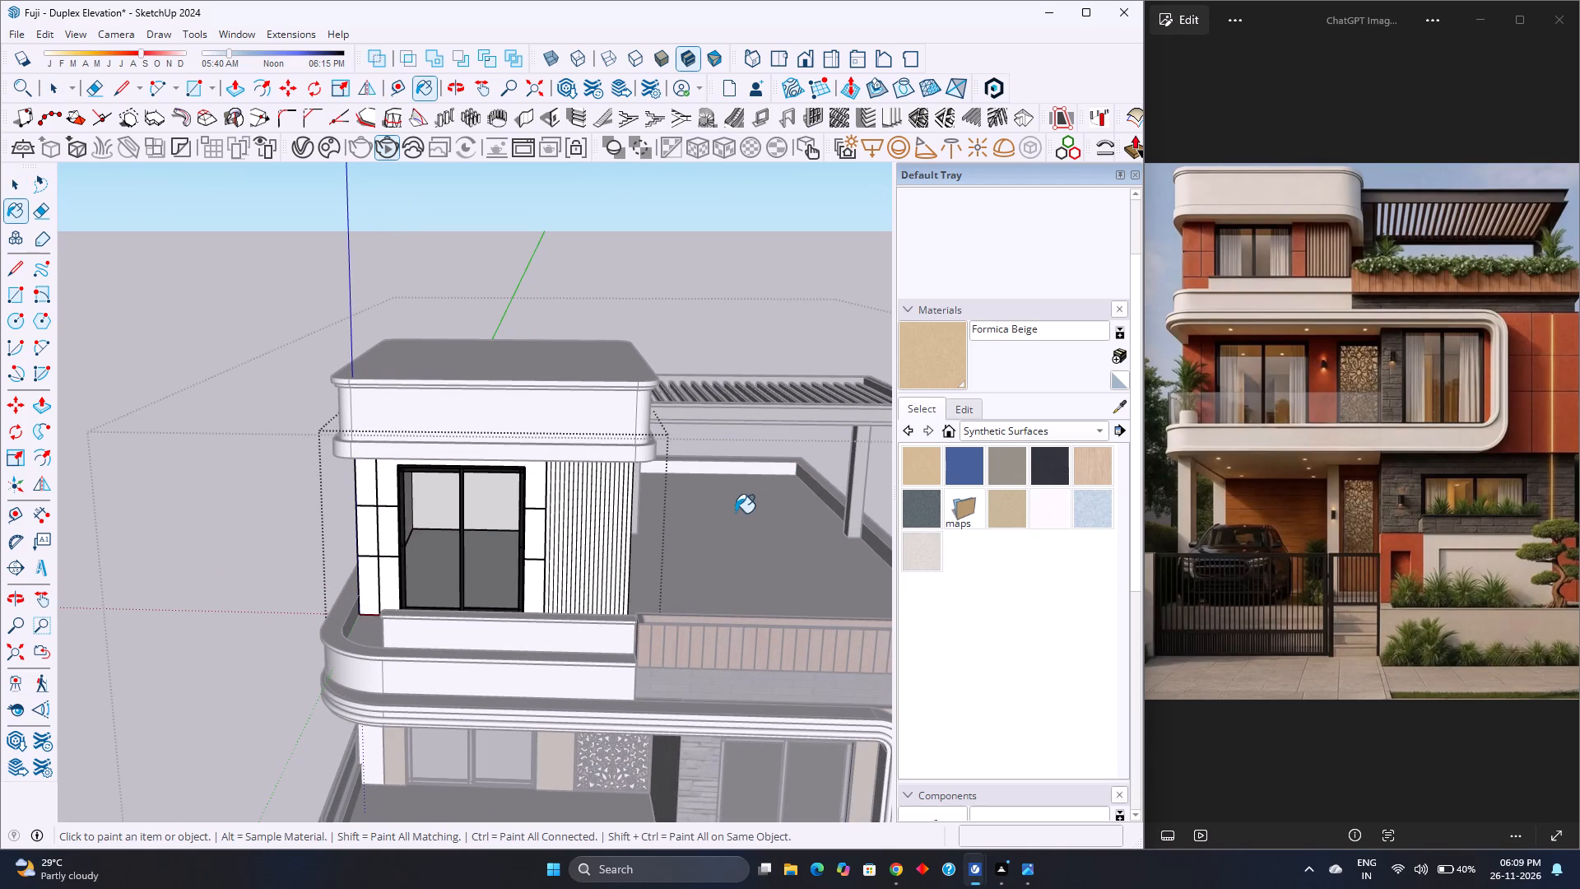
{"action": "scroll", "coordinate": [521, 573], "scroll_direction": "up", "scroll_amount": 3}
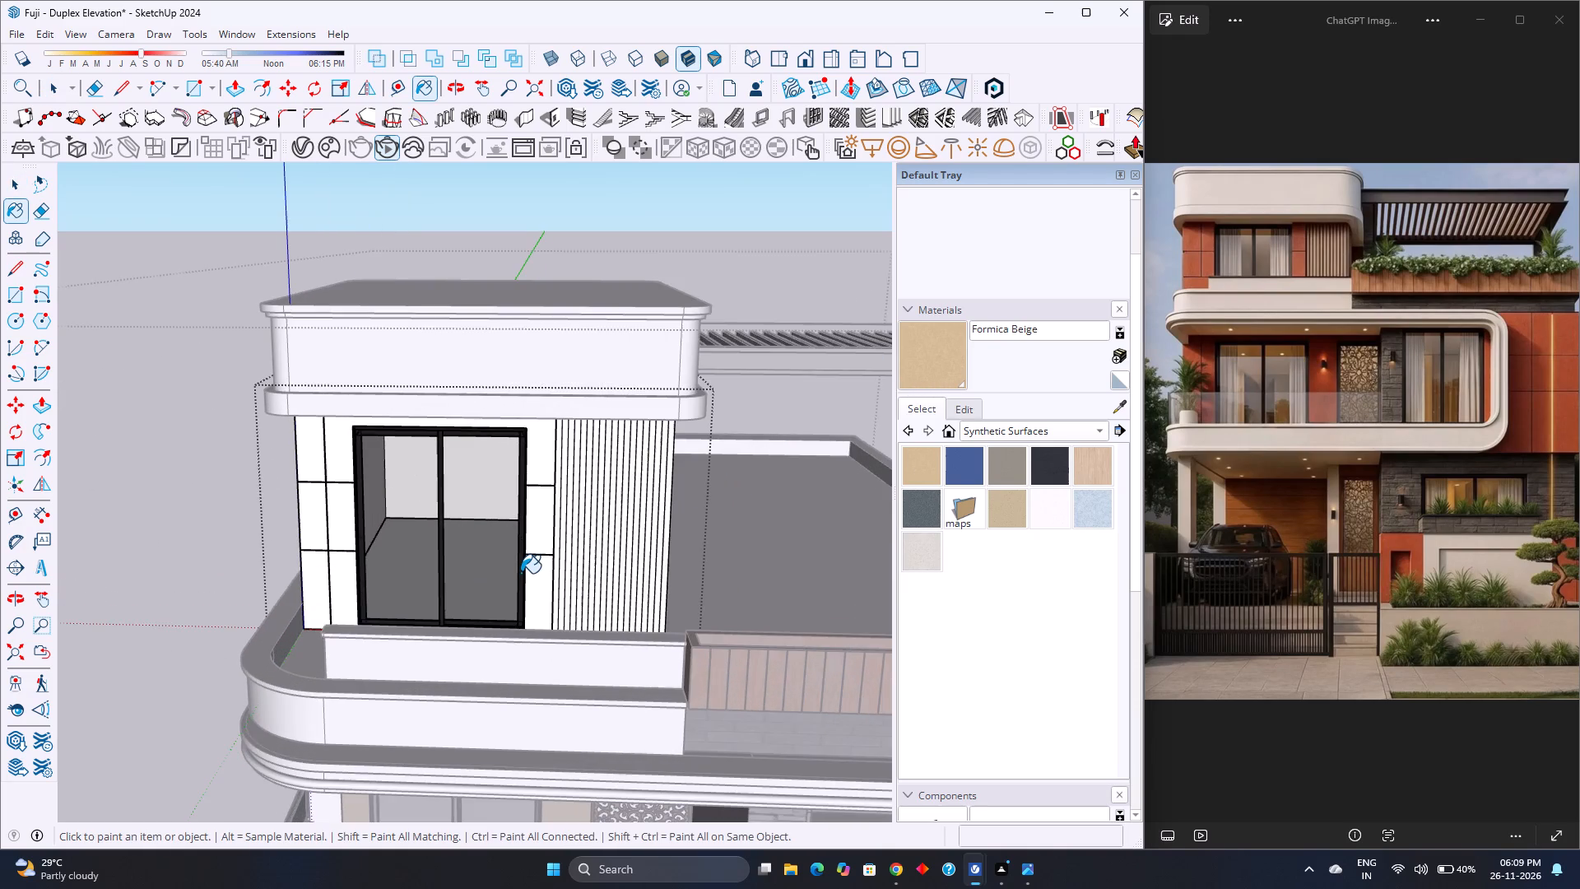
{"action": "scroll", "coordinate": [521, 573], "scroll_direction": "up", "scroll_amount": 3}
{"action": "scroll", "coordinate": [521, 572], "scroll_direction": "down", "scroll_amount": 3}
{"action": "scroll", "coordinate": [521, 572], "scroll_direction": "up", "scroll_amount": 3}
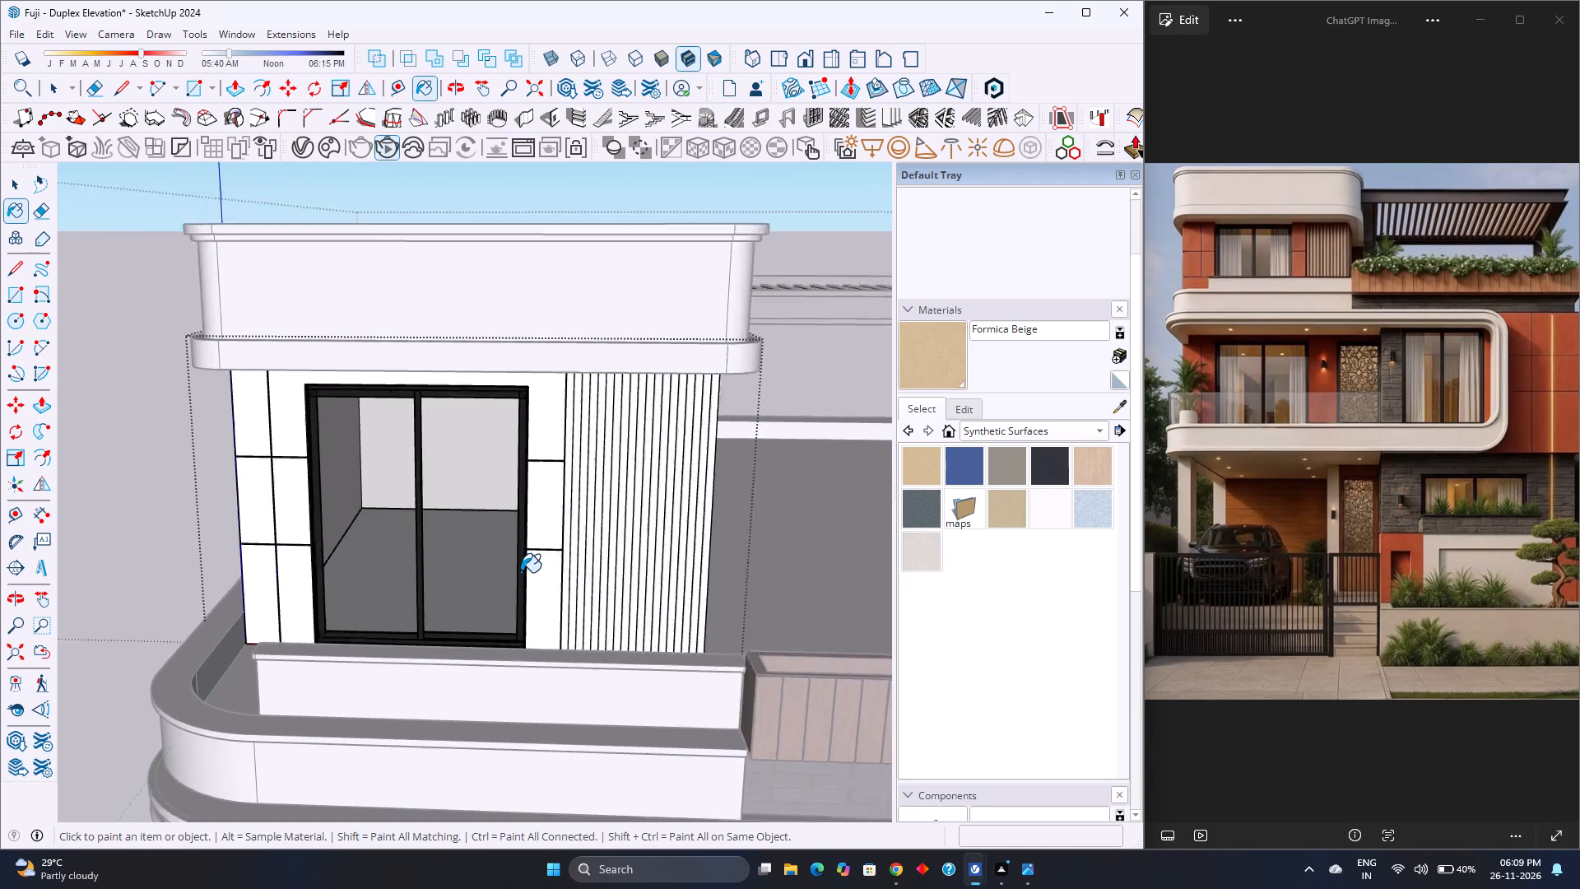
{"action": "scroll", "coordinate": [521, 572], "scroll_direction": "down", "scroll_amount": 2}
{"action": "scroll", "coordinate": [521, 572], "scroll_direction": "up", "scroll_amount": 2}
{"action": "scroll", "coordinate": [521, 572], "scroll_direction": "down", "scroll_amount": 3}
{"action": "scroll", "coordinate": [521, 571], "scroll_direction": "up", "scroll_amount": 3}
{"action": "scroll", "coordinate": [521, 570], "scroll_direction": "down", "scroll_amount": 2}
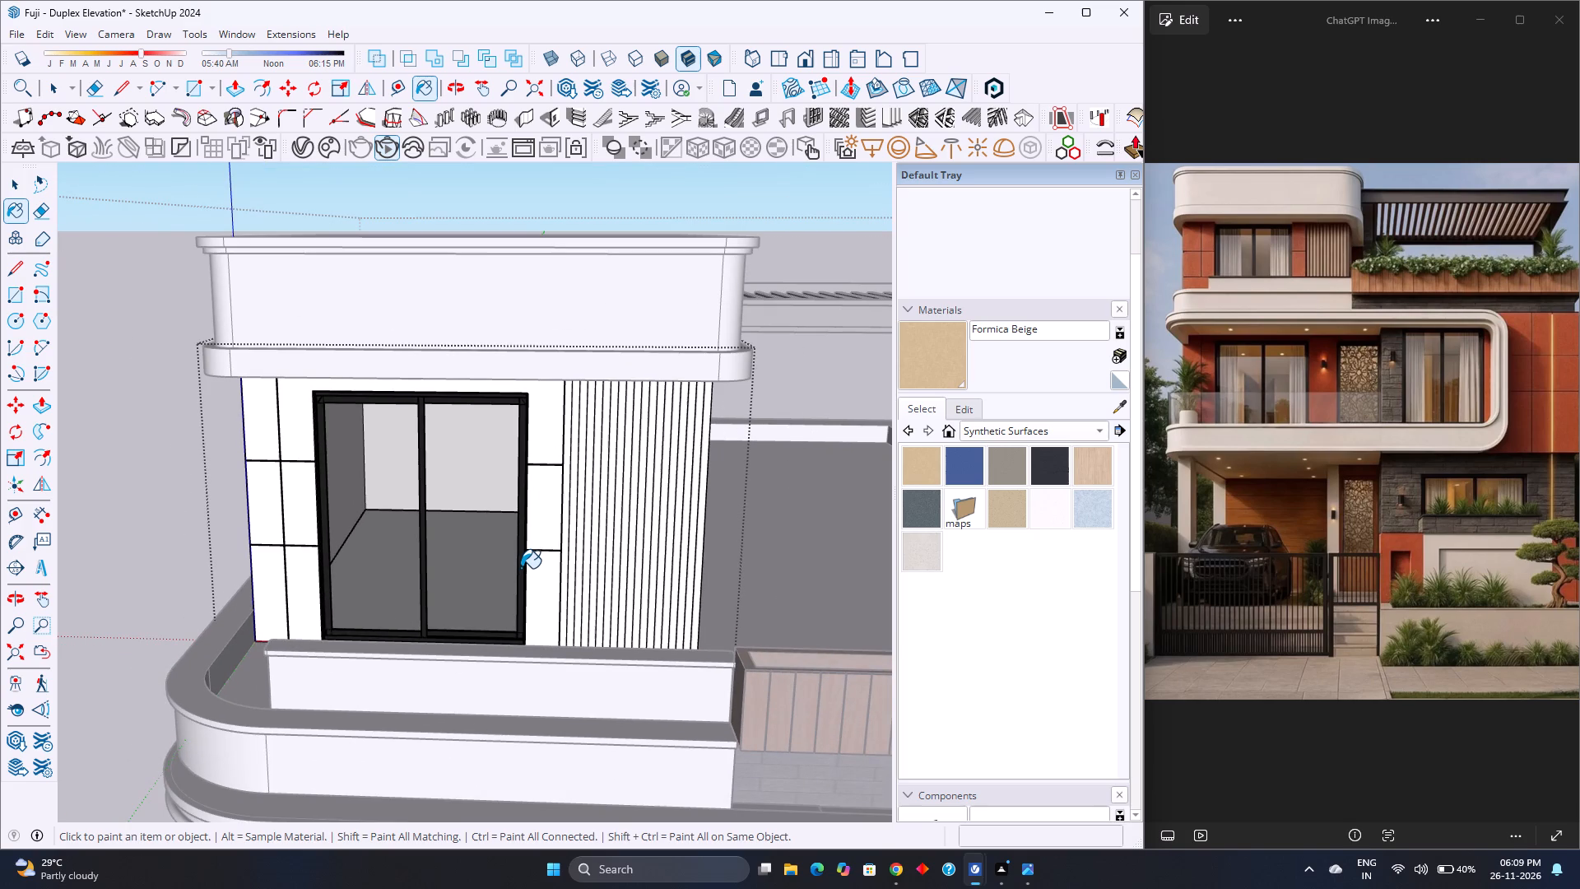
{"action": "left_click", "coordinate": [539, 583]}
{"action": "left_click", "coordinate": [541, 538]}
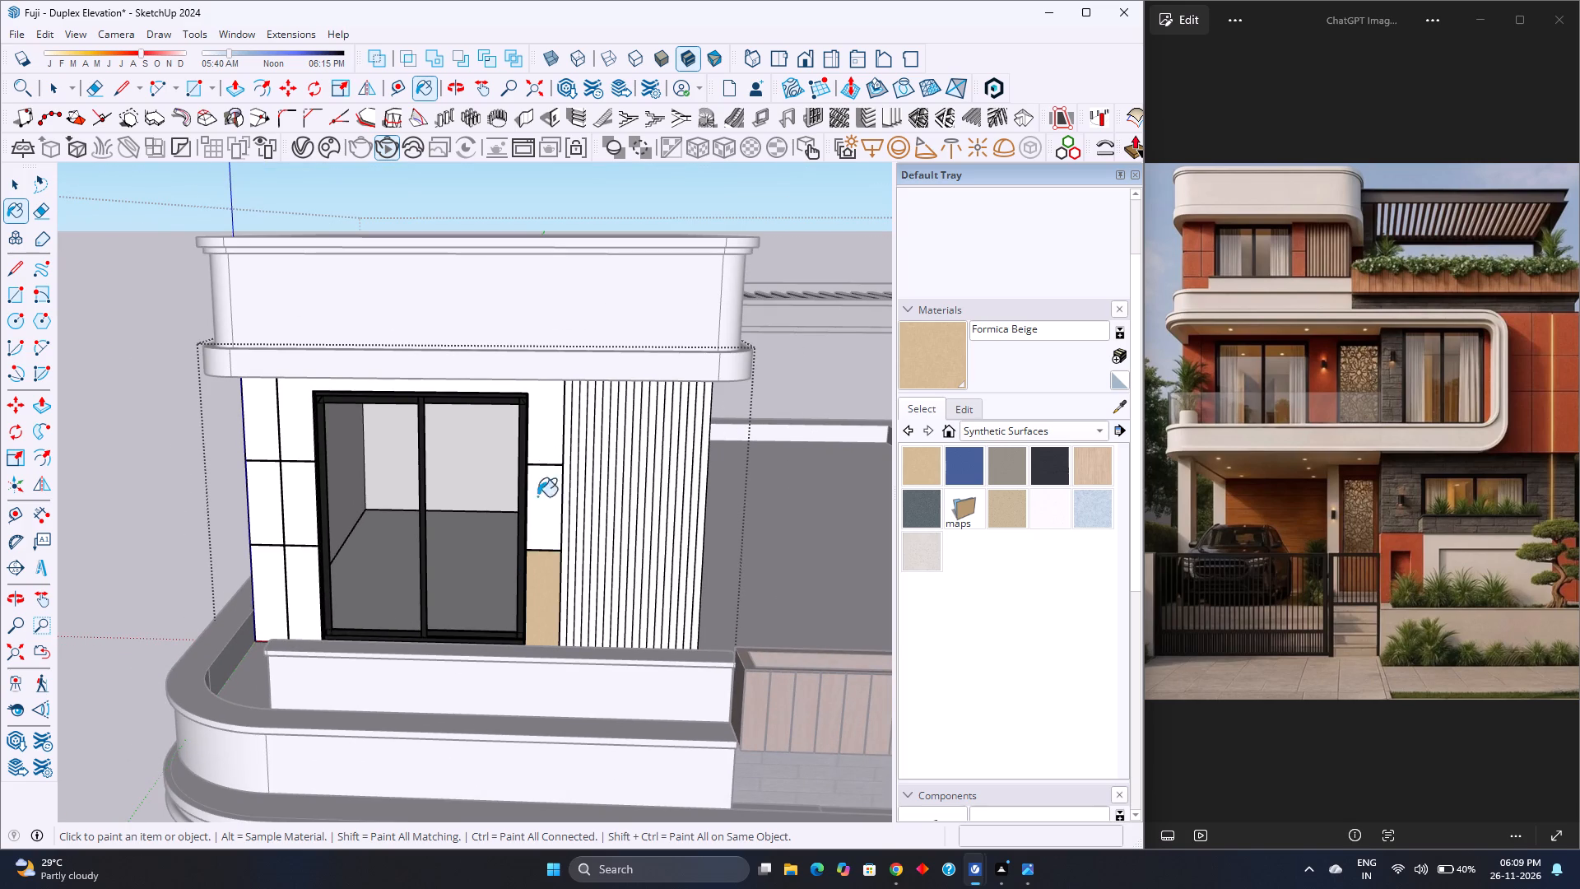
{"action": "left_click", "coordinate": [539, 440]}
Paint the top-floor wall panels between the sliding window and the outer corner with Formica Beige.
{"action": "left_click", "coordinate": [305, 511]}
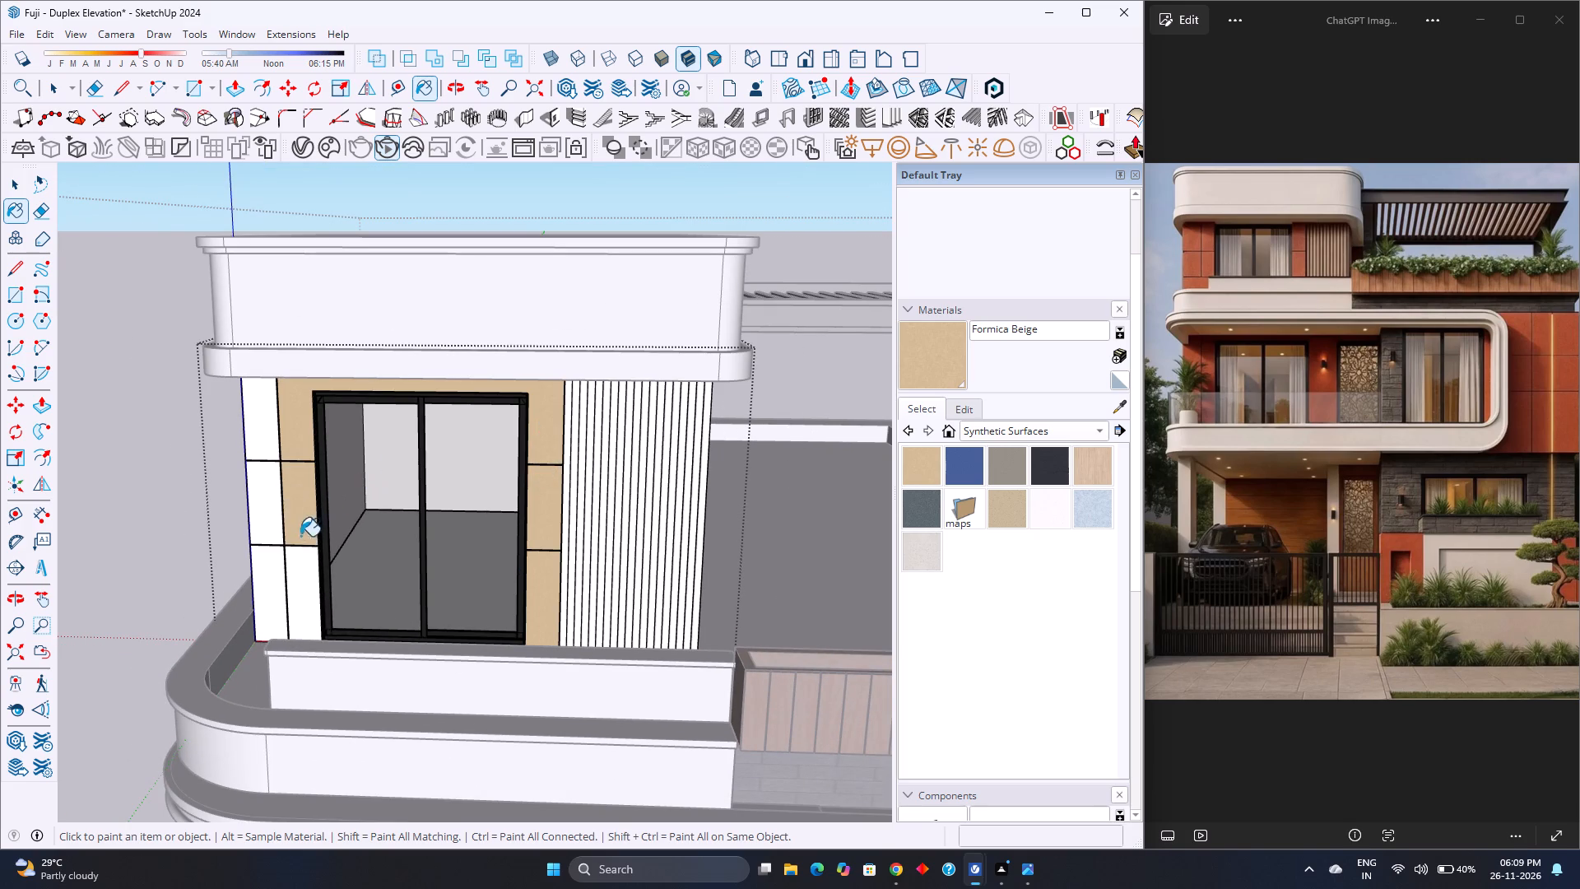
{"action": "left_click", "coordinate": [307, 578]}
{"action": "left_click", "coordinate": [278, 585]}
{"action": "left_click", "coordinate": [267, 519]}
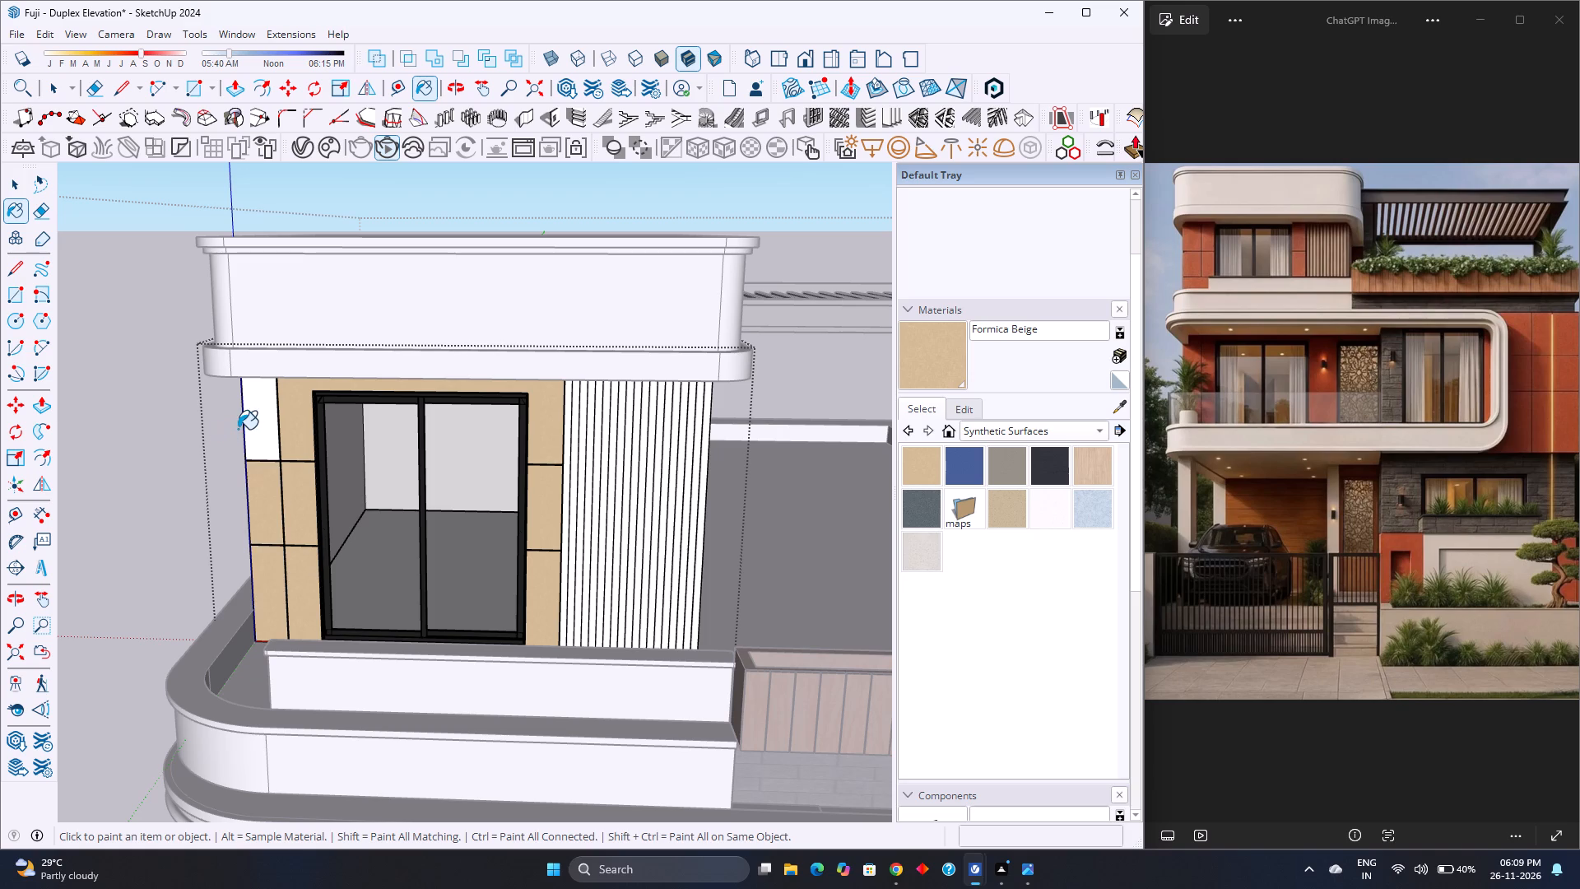
{"action": "left_click", "coordinate": [257, 428]}
Paint the top-floor room's exterior side wall with Formica Beige.
{"action": "middle_click_drag", "start_coordinate": [244, 508], "coordinate": [513, 507]}
{"action": "middle_click", "coordinate": [513, 507]}
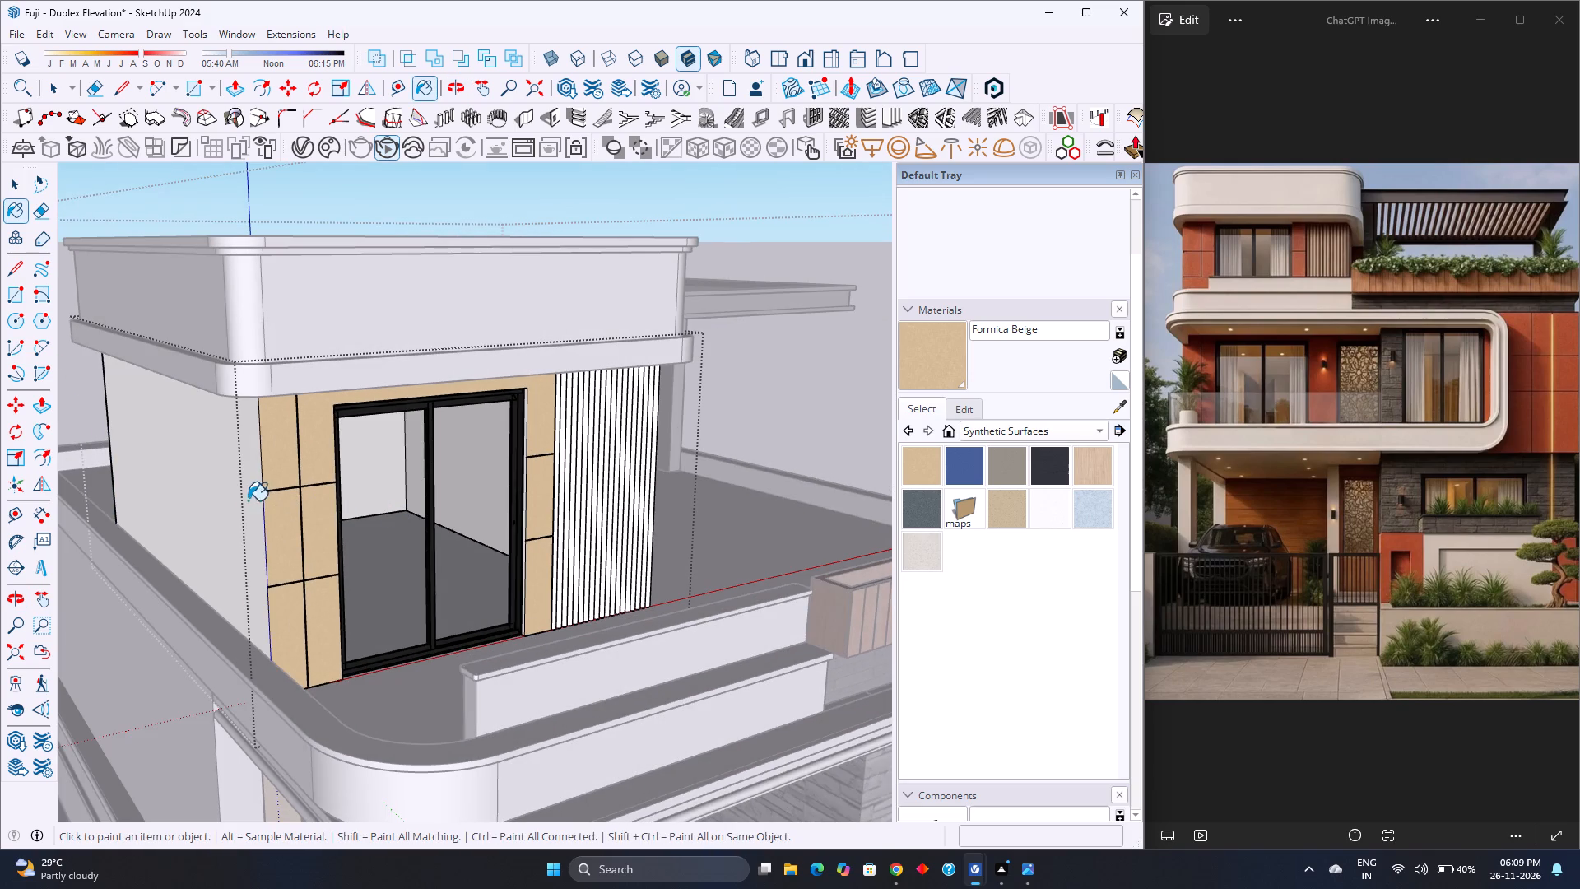
{"action": "left_click", "coordinate": [237, 497]}
Paint the sliding window's wall reveal on the slatted side with Formica Beige.
{"action": "scroll", "coordinate": [452, 492], "scroll_direction": "up", "scroll_amount": 1}
{"action": "middle_click_drag", "start_coordinate": [452, 492], "coordinate": [413, 344]}
{"action": "middle_click", "coordinate": [413, 344]}
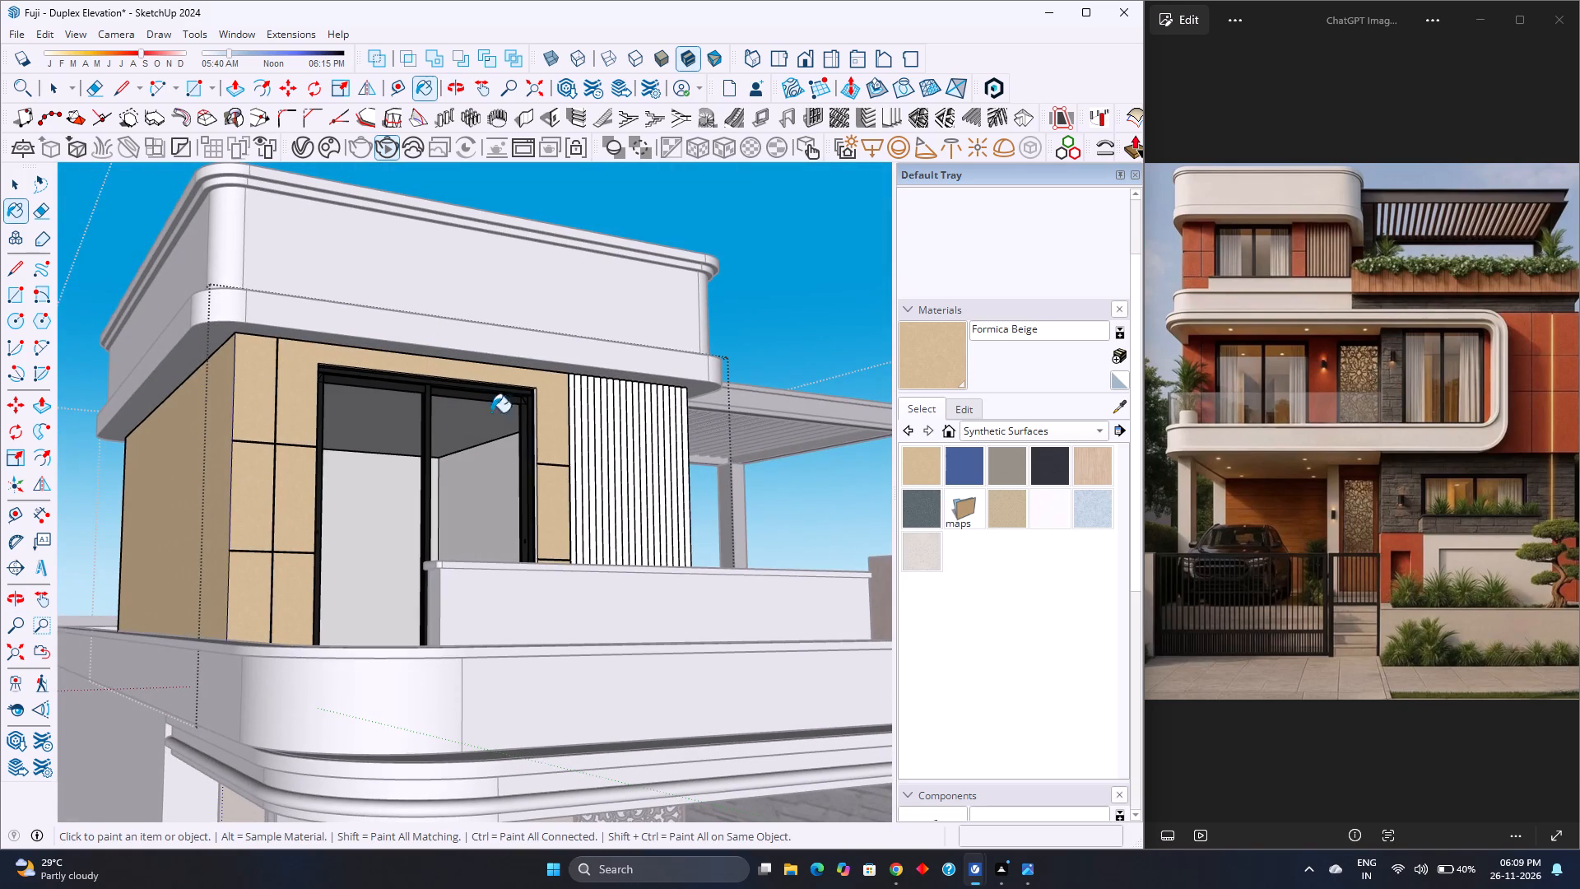
{"action": "scroll", "coordinate": [519, 460], "scroll_direction": "up", "scroll_amount": 4}
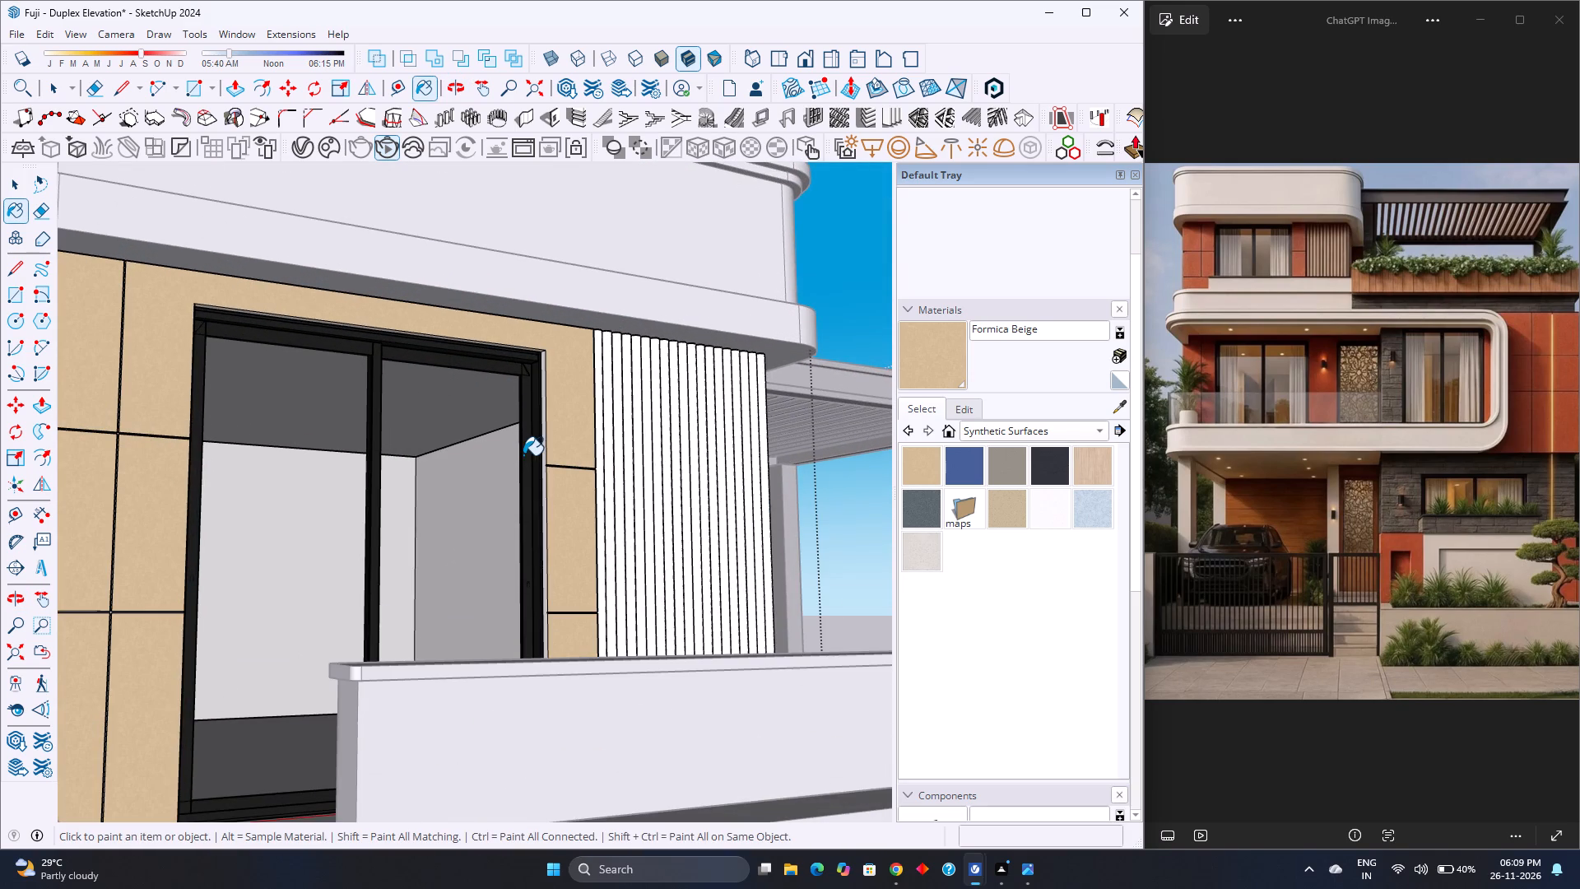
{"action": "scroll", "coordinate": [523, 455], "scroll_direction": "up", "scroll_amount": 15}
{"action": "left_click", "coordinate": [600, 456]}
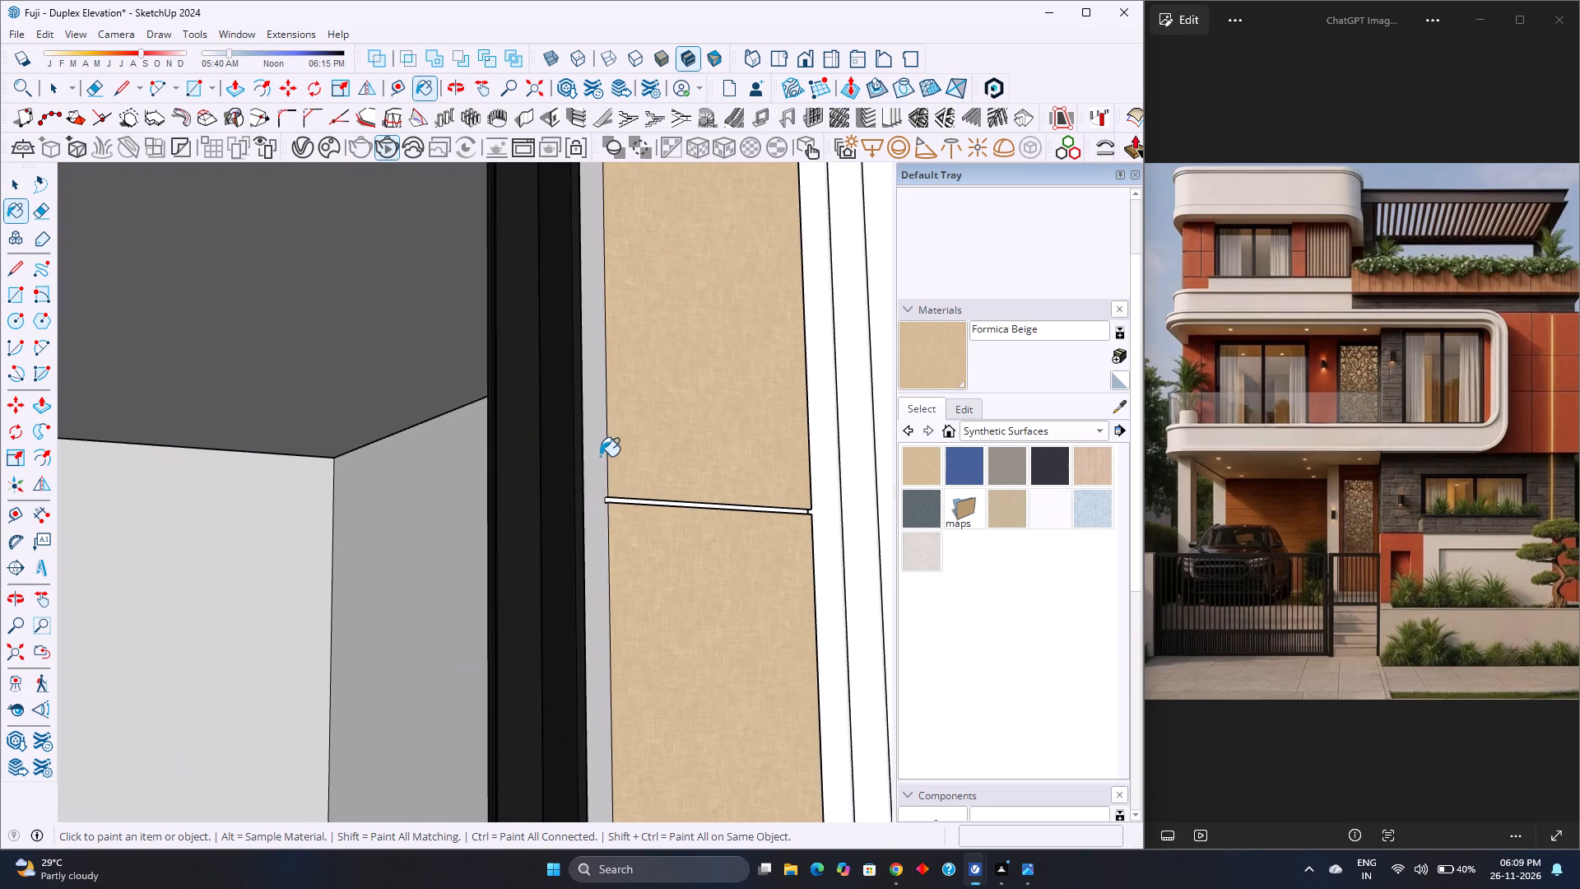
Paint the back, top and bottom faces of the upper horizontal groove between the window and slats with Formica Beige.
{"action": "scroll", "coordinate": [618, 518], "scroll_direction": "up", "scroll_amount": 20}
{"action": "scroll", "coordinate": [618, 518], "scroll_direction": "up", "scroll_amount": 1}
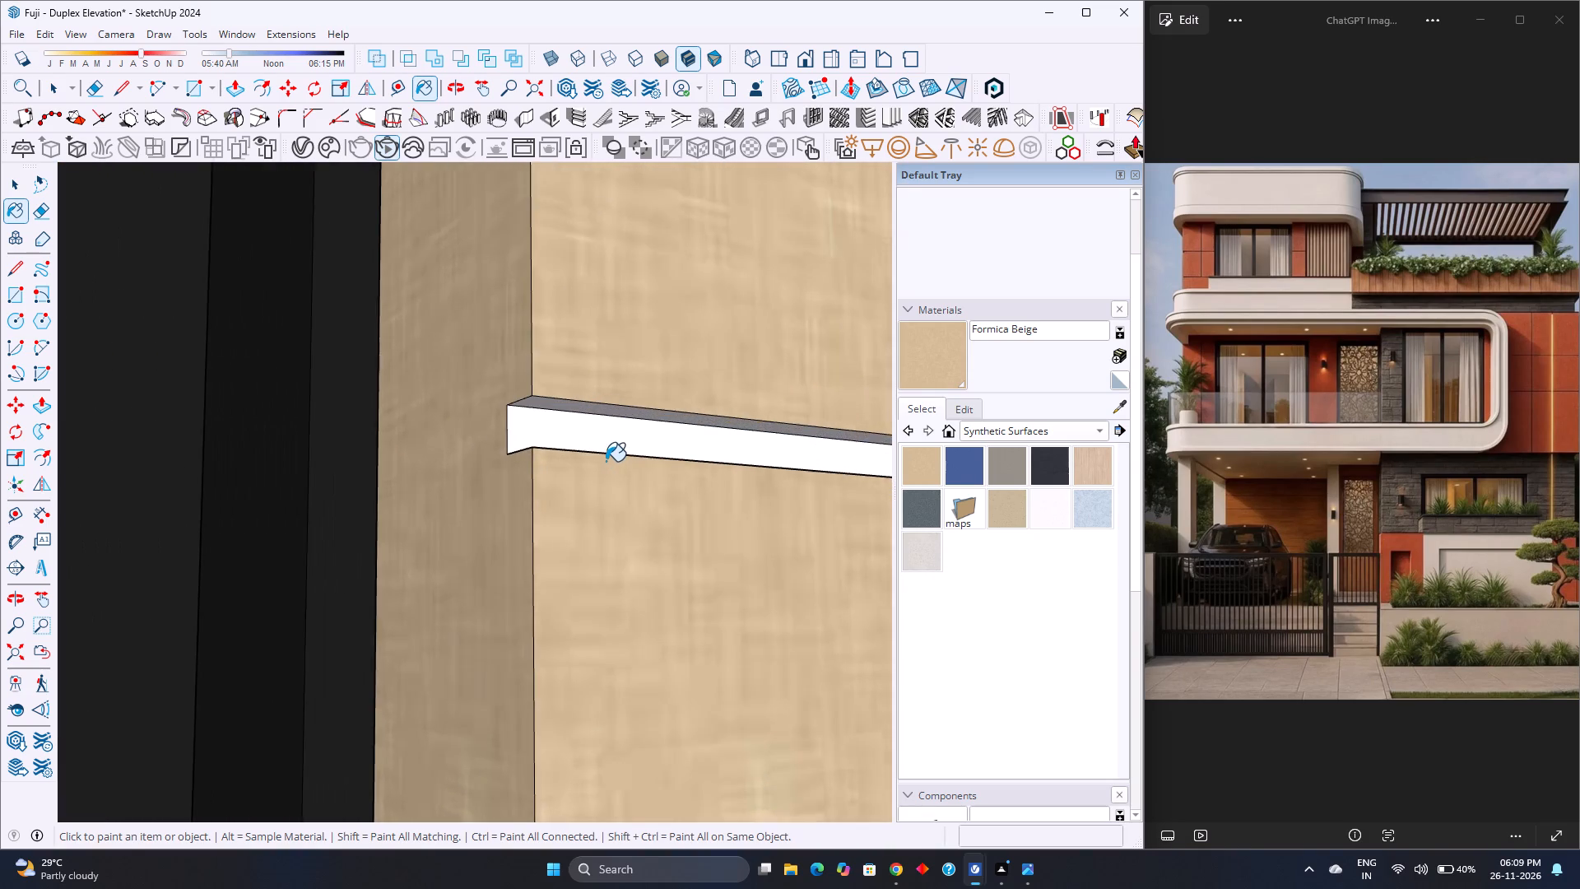
{"action": "scroll", "coordinate": [606, 461], "scroll_direction": "up", "scroll_amount": 2}
{"action": "left_click", "coordinate": [567, 395]}
{"action": "left_click", "coordinate": [555, 418]}
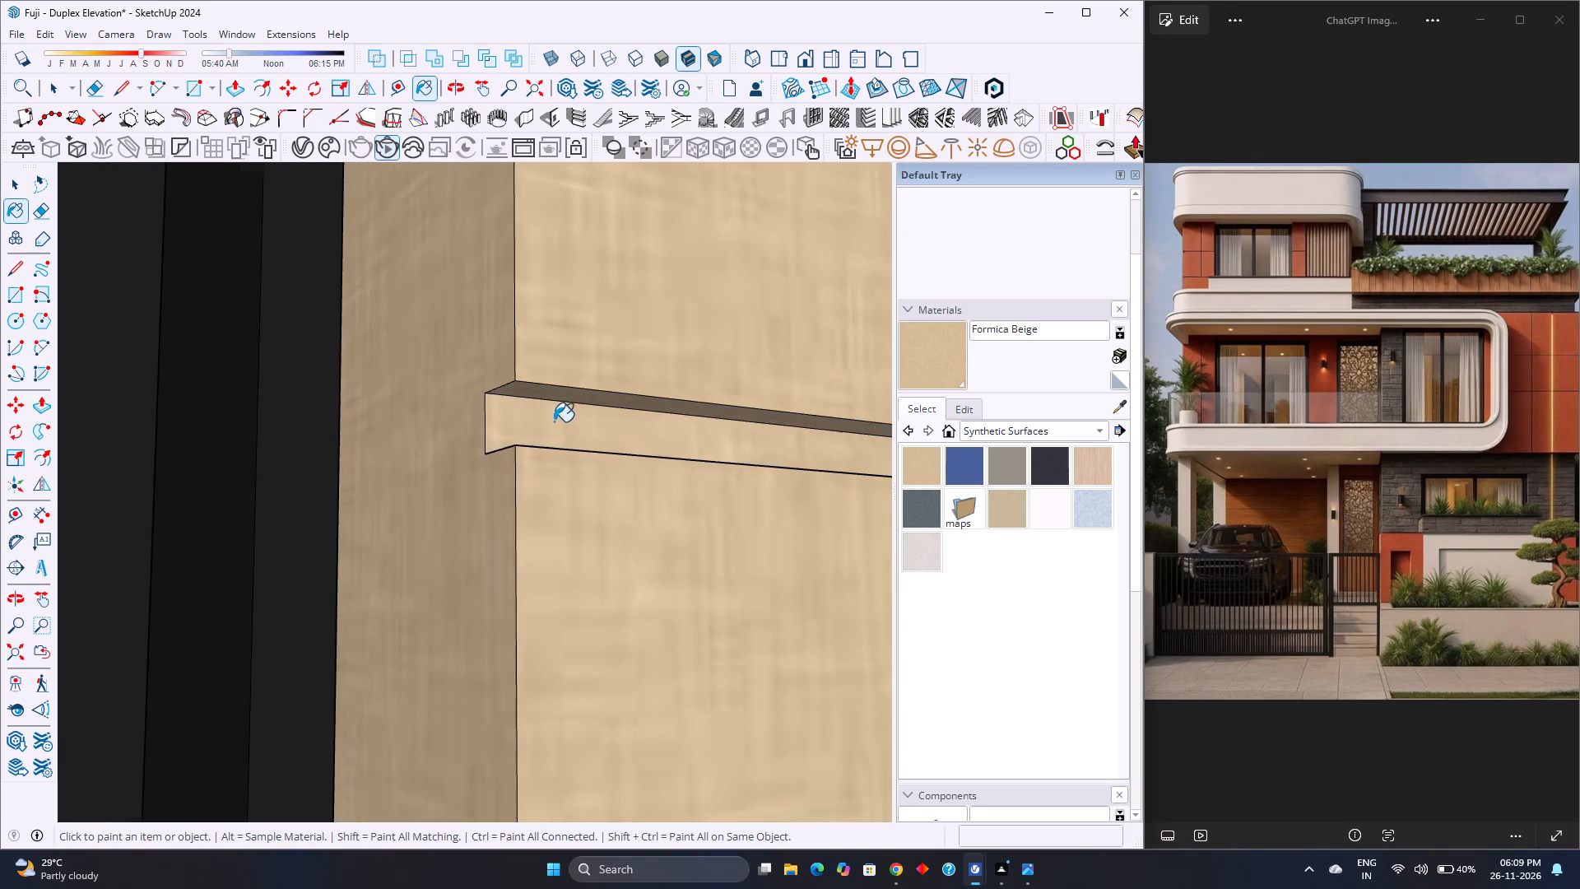
{"action": "scroll", "coordinate": [554, 422], "scroll_direction": "up", "scroll_amount": 2}
{"action": "middle_click_drag", "start_coordinate": [554, 425], "coordinate": [533, 625]}
{"action": "left_click", "coordinate": [533, 491]}
{"action": "scroll", "coordinate": [507, 548], "scroll_direction": "down", "scroll_amount": 5}
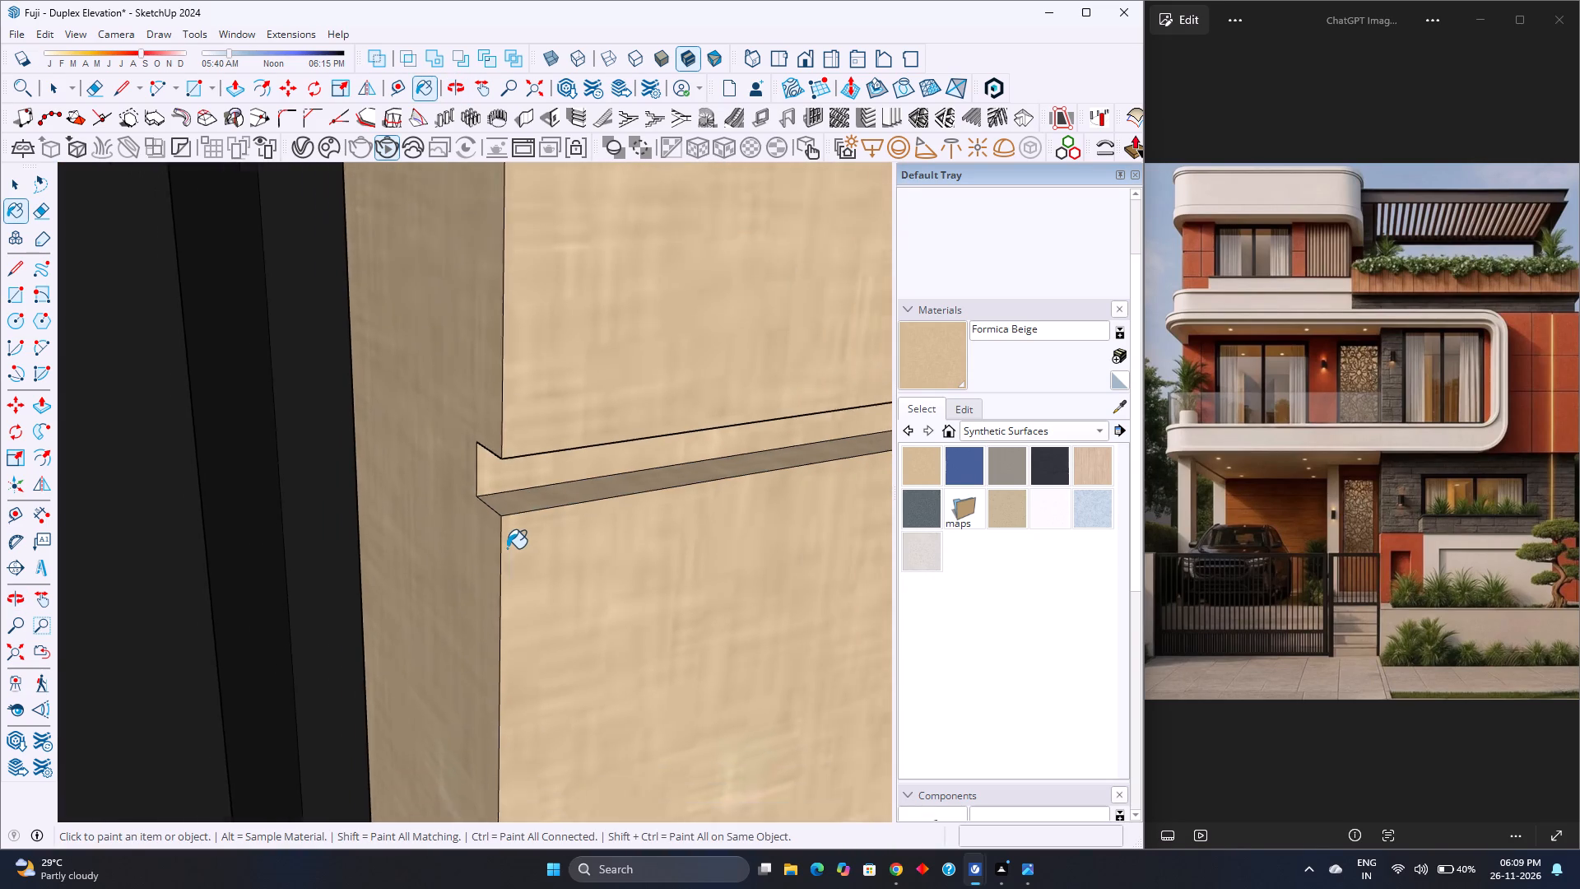
Paint the bottom, back and top faces of the lower horizontal groove between the sliding window and slats with Formica Beige.
{"action": "scroll", "coordinate": [507, 548], "scroll_direction": "down", "scroll_amount": 20}
{"action": "scroll", "coordinate": [507, 548], "scroll_direction": "down", "scroll_amount": 10}
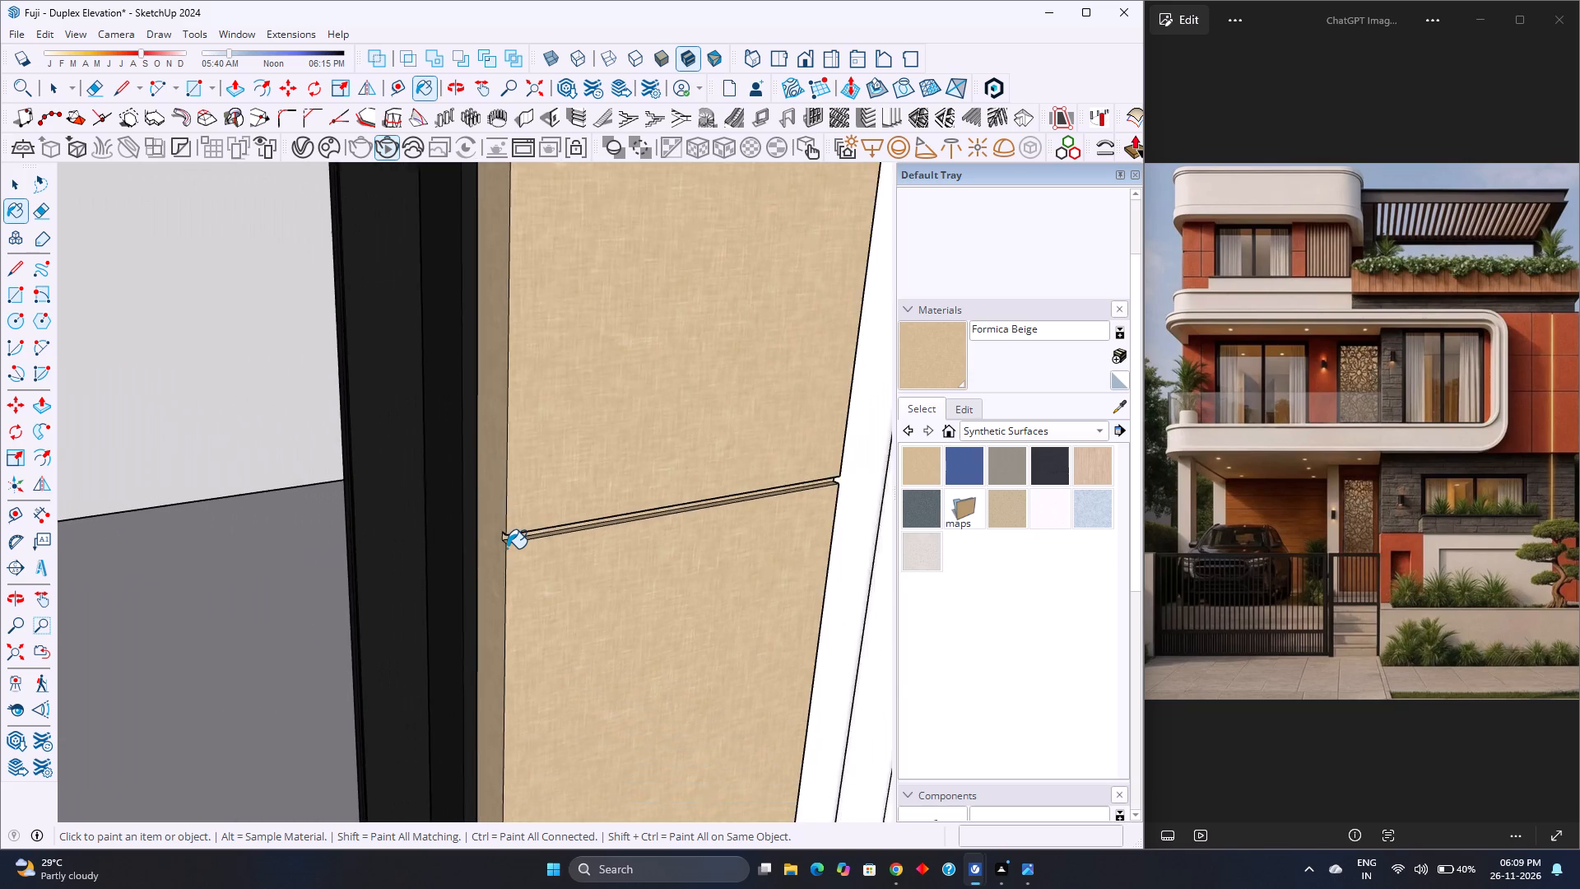
{"action": "scroll", "coordinate": [507, 547], "scroll_direction": "down", "scroll_amount": 20}
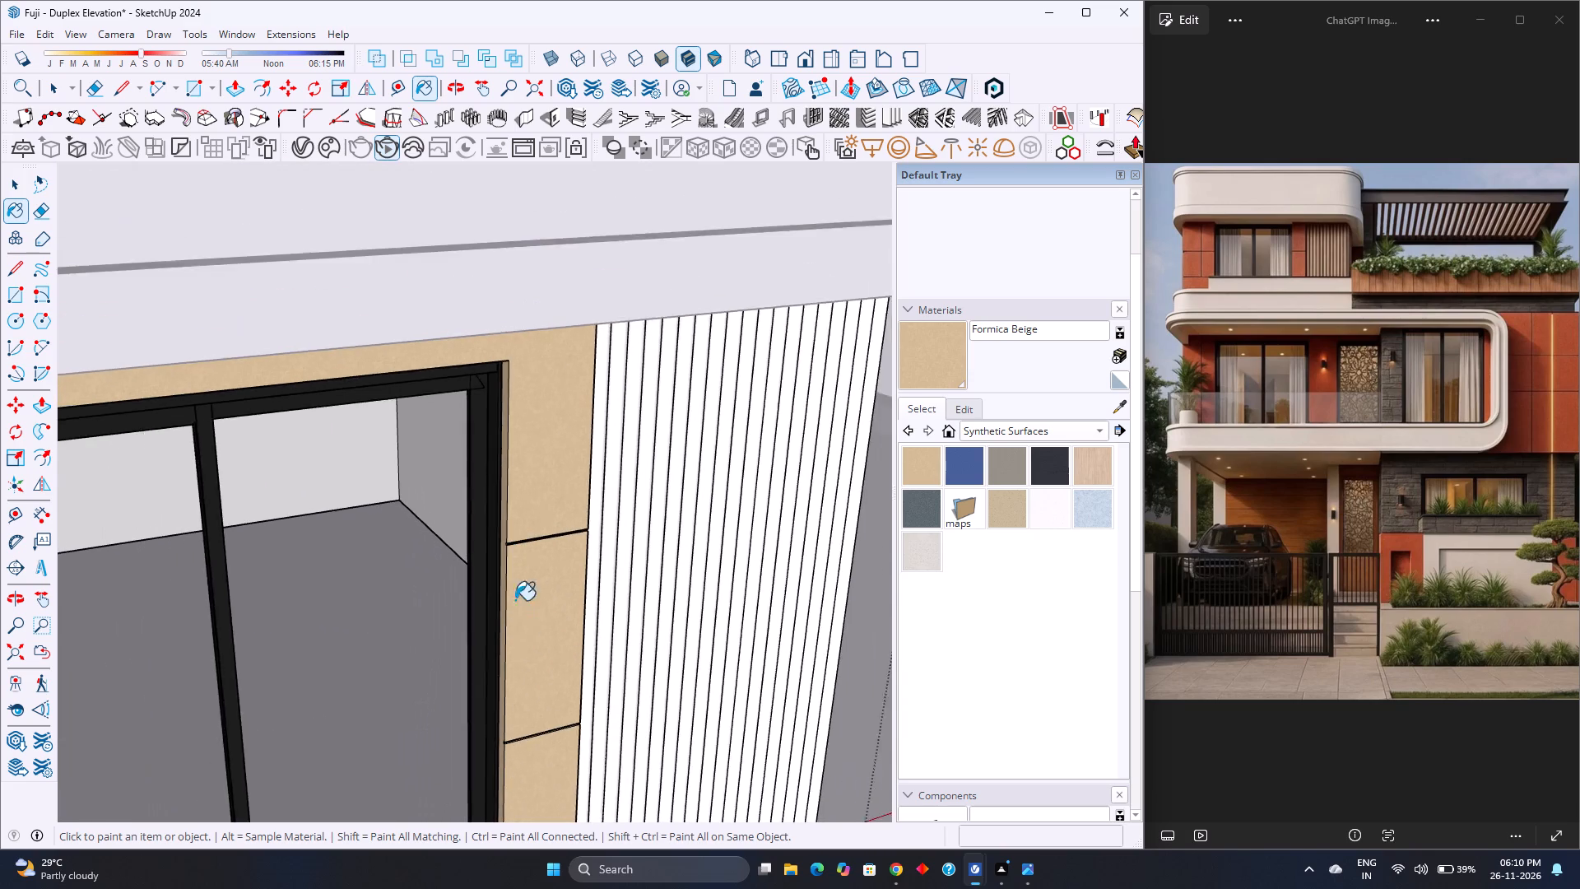
{"action": "scroll", "coordinate": [518, 762], "scroll_direction": "up", "scroll_amount": 20}
{"action": "scroll", "coordinate": [518, 762], "scroll_direction": "up", "scroll_amount": 3}
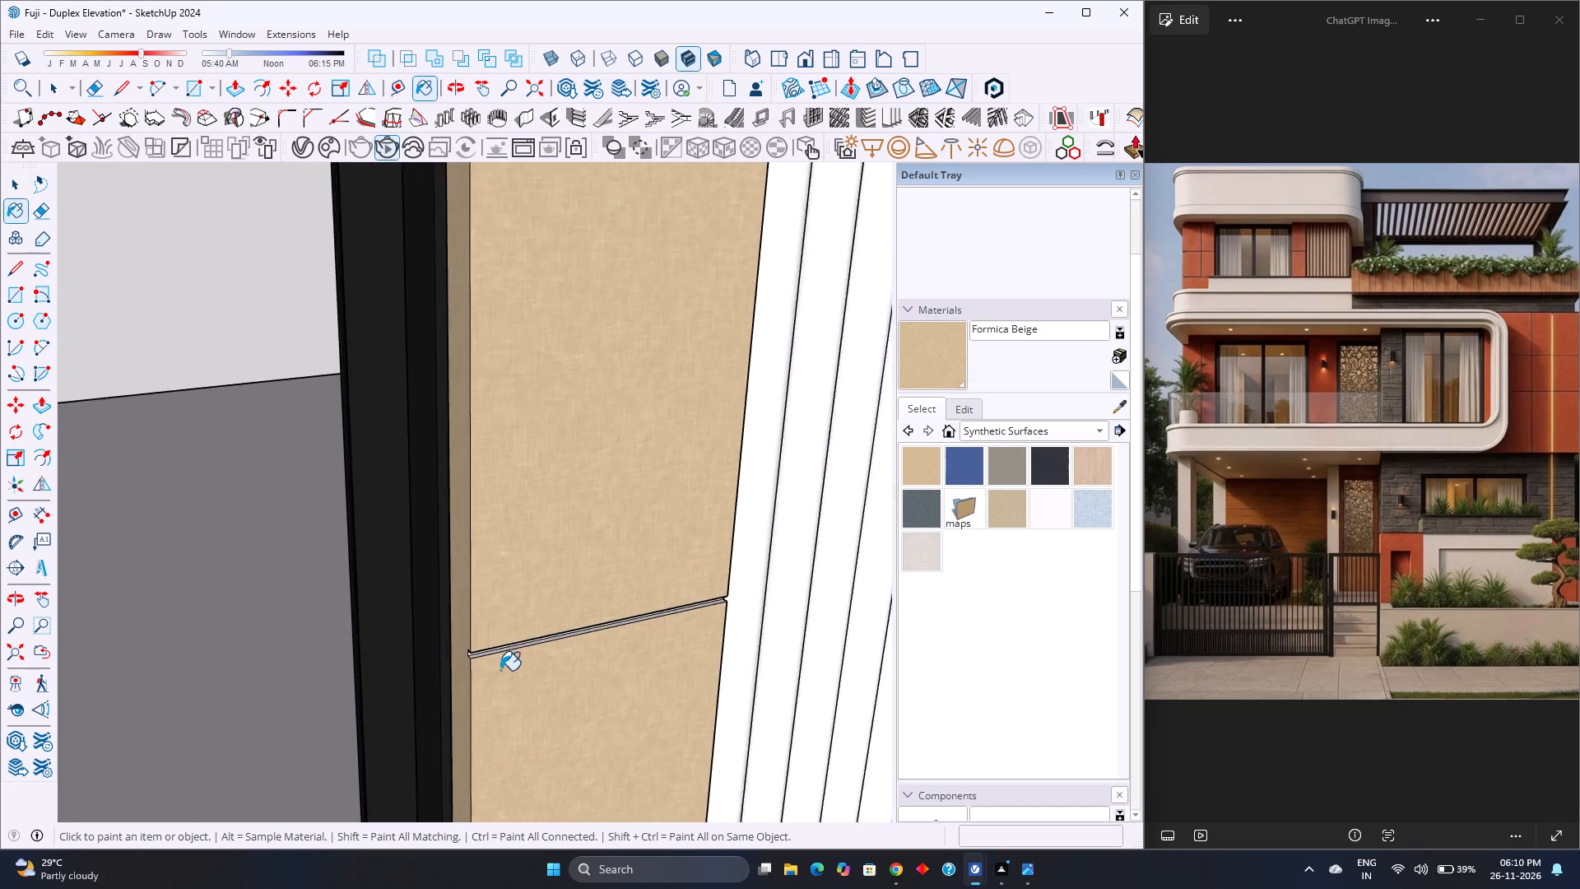
{"action": "scroll", "coordinate": [500, 670], "scroll_direction": "up", "scroll_amount": 13}
{"action": "left_click", "coordinate": [476, 640]}
{"action": "scroll", "coordinate": [476, 640], "scroll_direction": "up", "scroll_amount": 3}
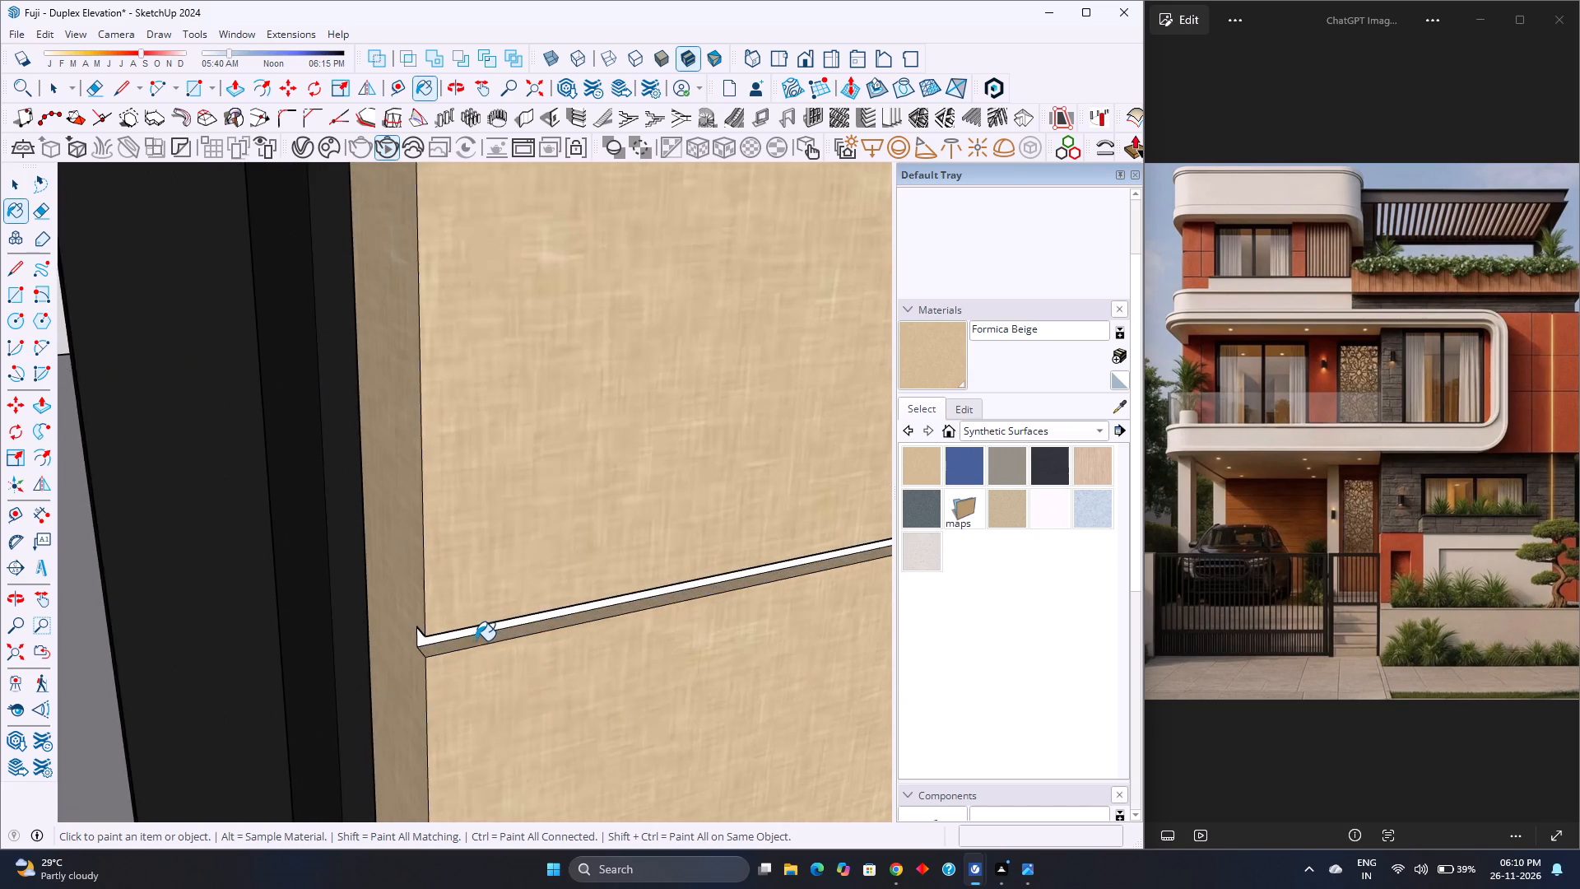
{"action": "scroll", "coordinate": [476, 640], "scroll_direction": "up", "scroll_amount": 11}
{"action": "middle_click_drag", "start_coordinate": [437, 643], "coordinate": [580, 371]}
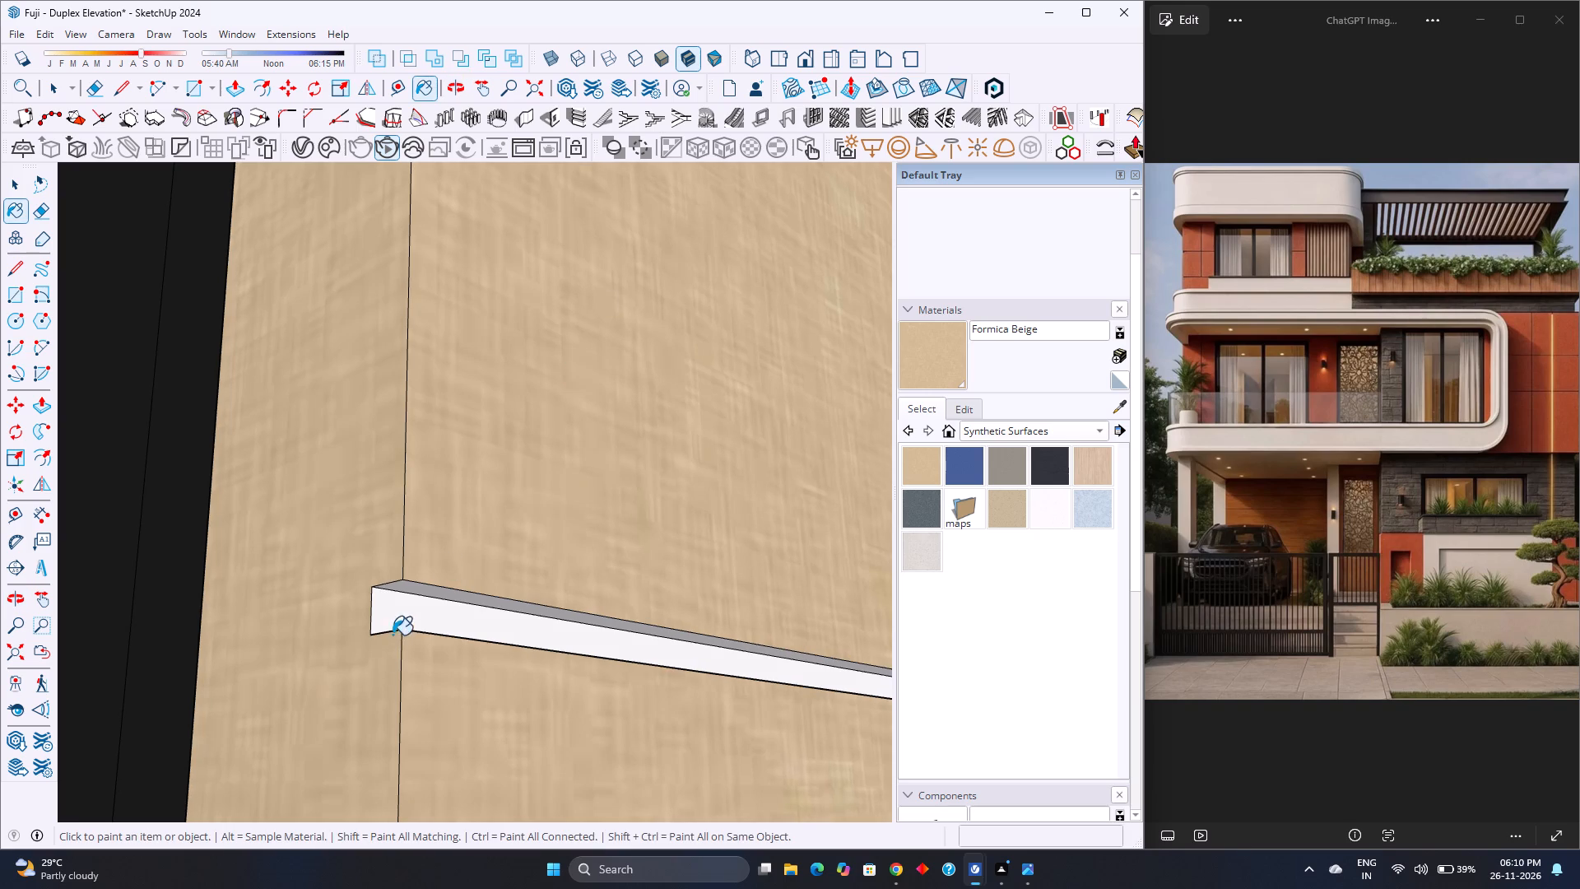
{"action": "left_click", "coordinate": [399, 614]}
{"action": "left_click", "coordinate": [411, 589]}
Paint the first exposed faces of the vertical and upper horizontal grooves between the outer corner and sliding window with Formica Beige.
{"action": "scroll", "coordinate": [421, 584], "scroll_direction": "down", "scroll_amount": 12}
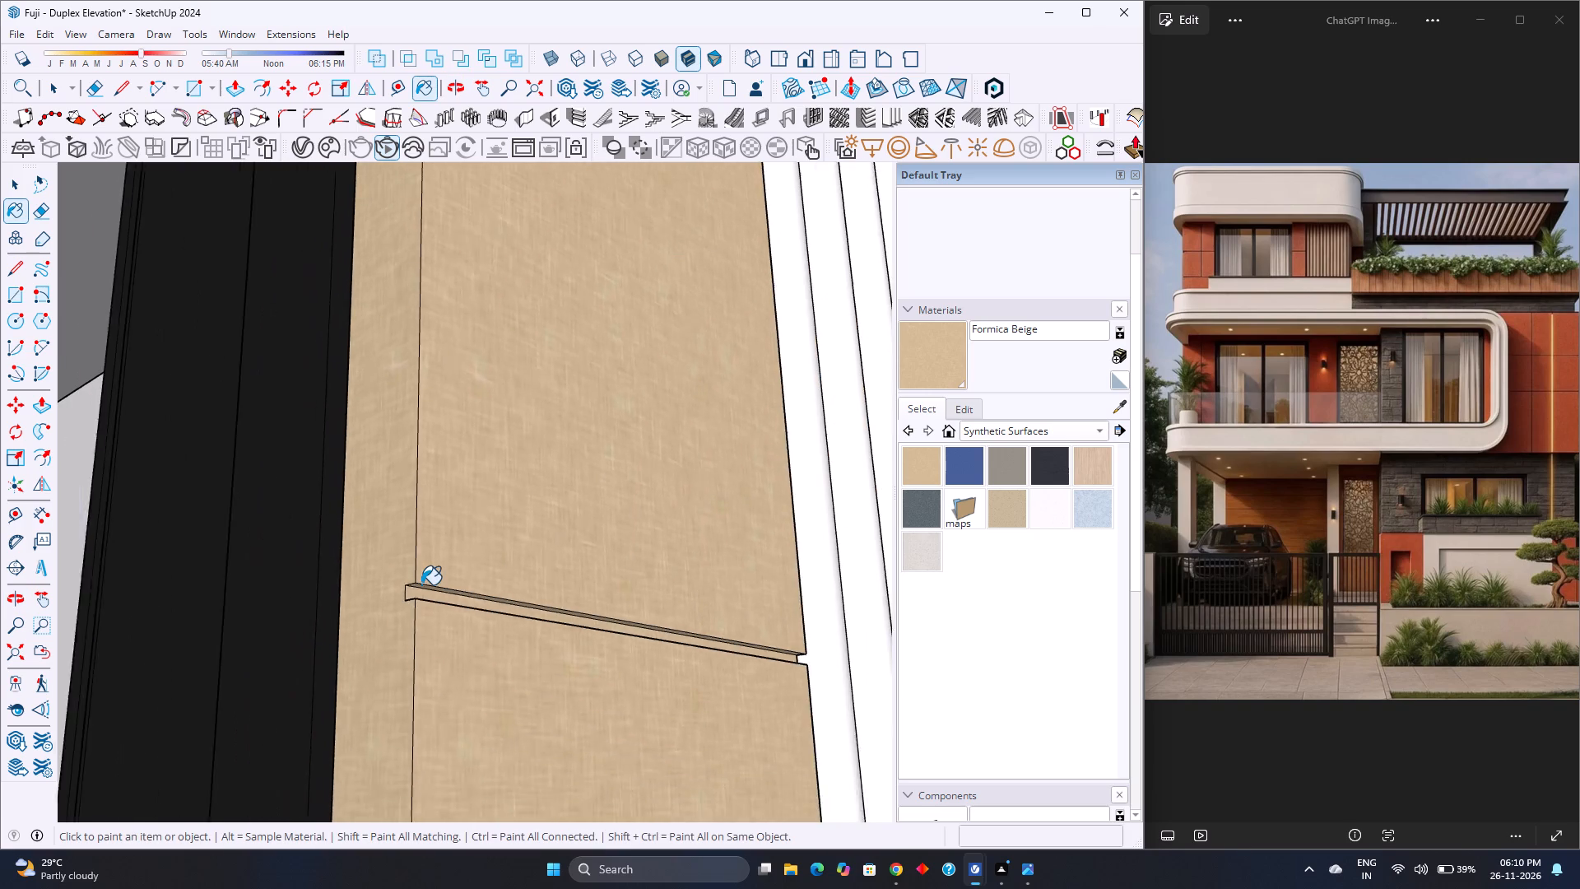
{"action": "scroll", "coordinate": [421, 584], "scroll_direction": "down", "scroll_amount": 20}
{"action": "scroll", "coordinate": [421, 584], "scroll_direction": "down", "scroll_amount": 6}
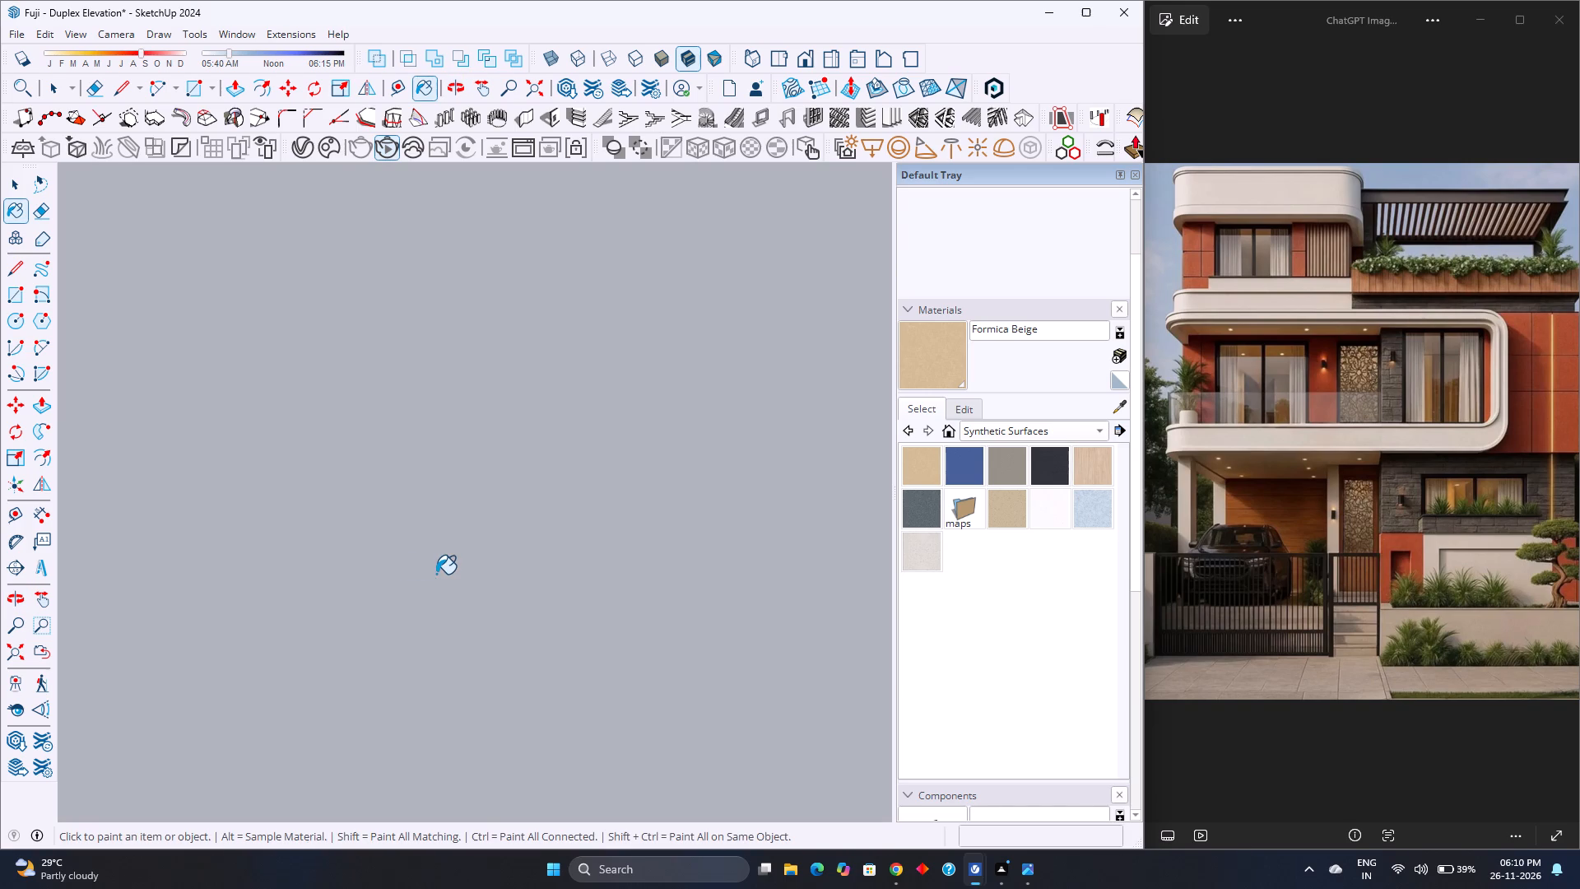
{"action": "left_click", "coordinate": [21, 645]}
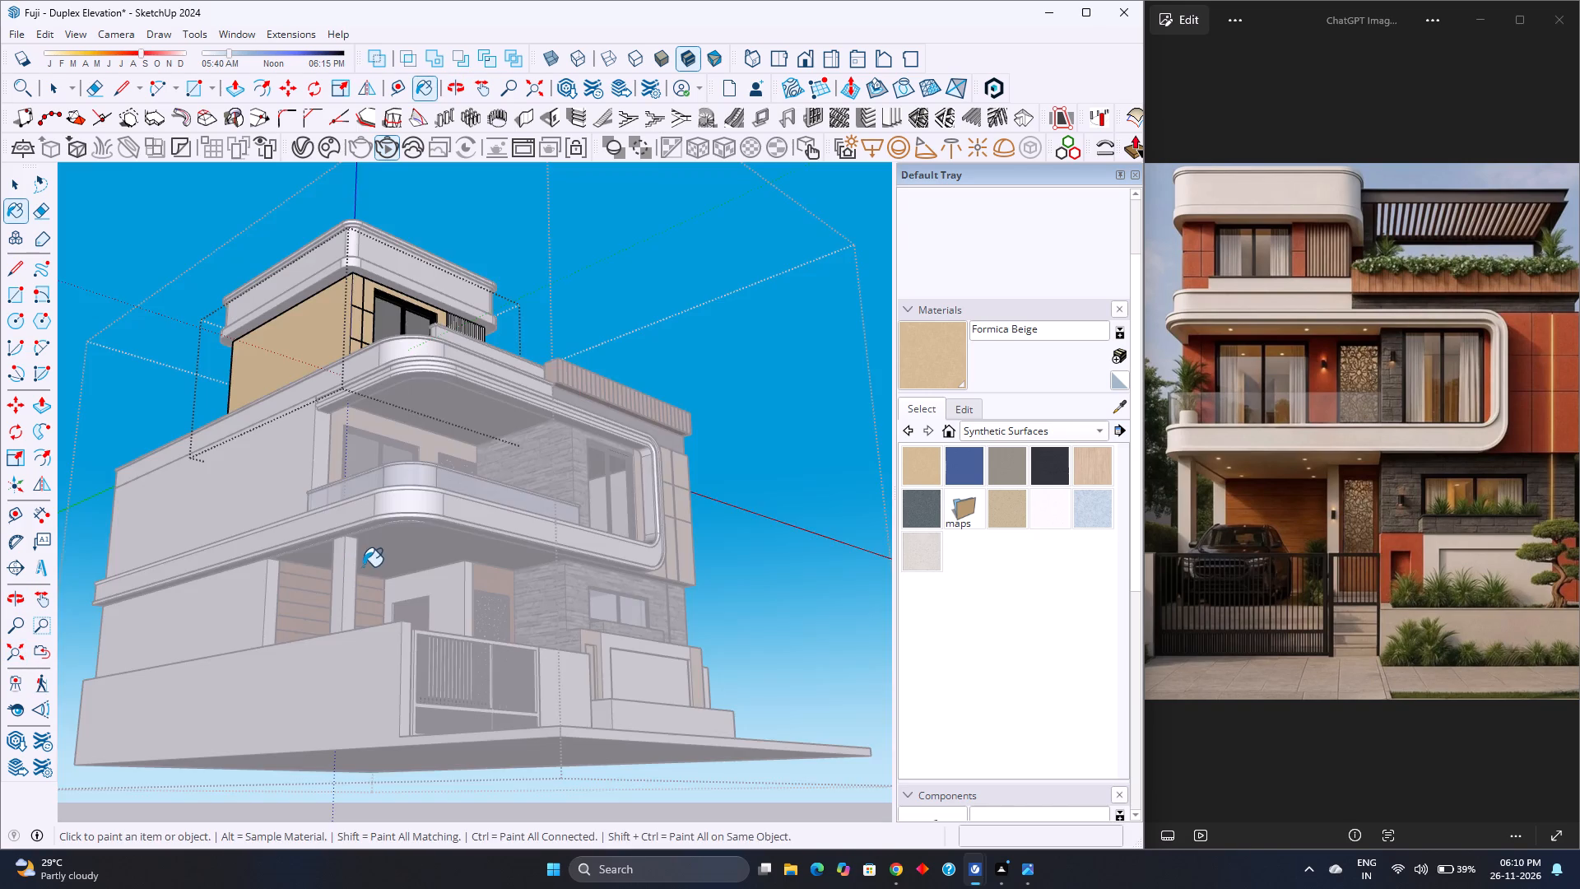
{"action": "middle_click_drag", "start_coordinate": [363, 566], "coordinate": [362, 756]}
{"action": "scroll", "coordinate": [360, 623], "scroll_direction": "down", "scroll_amount": 4}
{"action": "scroll", "coordinate": [346, 473], "scroll_direction": "up", "scroll_amount": 9}
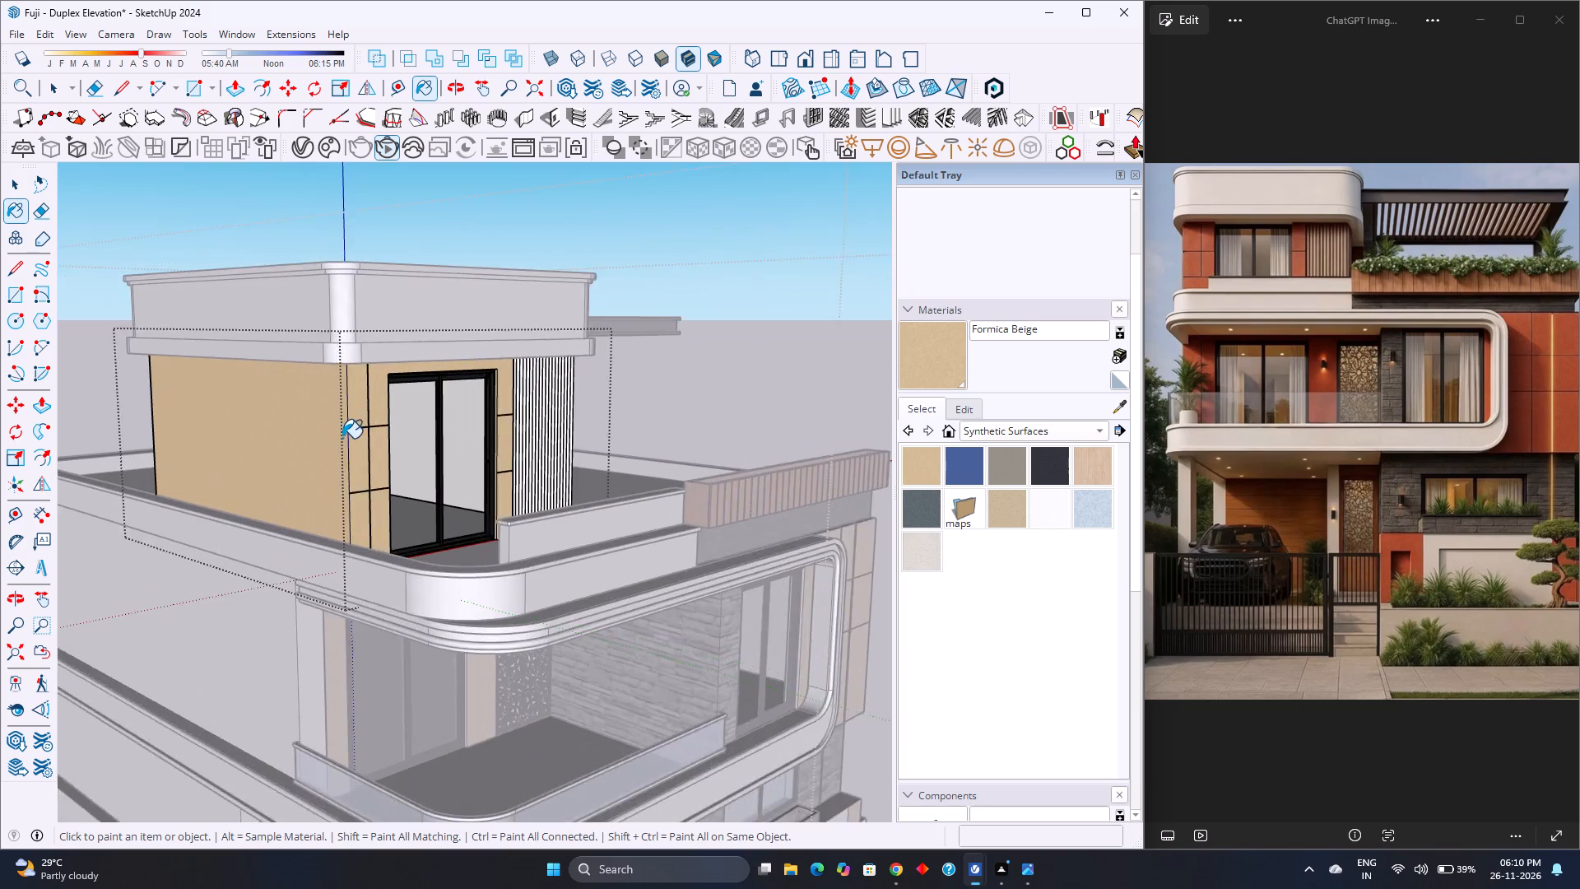
{"action": "scroll", "coordinate": [342, 438], "scroll_direction": "up", "scroll_amount": 20}
{"action": "scroll", "coordinate": [338, 440], "scroll_direction": "up", "scroll_amount": 3}
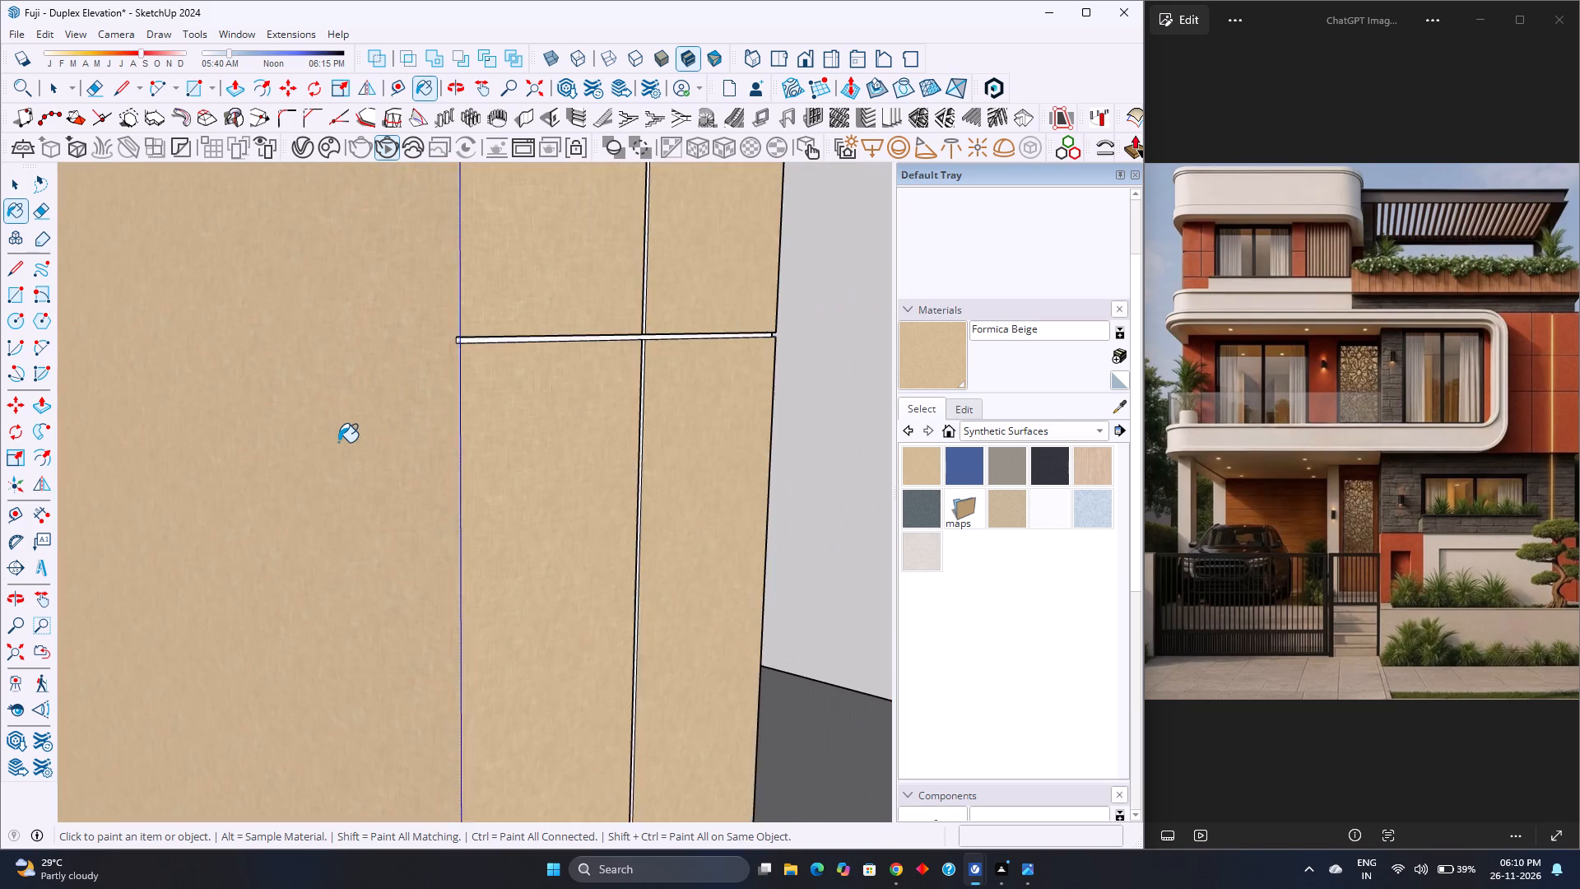
{"action": "scroll", "coordinate": [346, 446], "scroll_direction": "down", "scroll_amount": 3}
{"action": "scroll", "coordinate": [496, 359], "scroll_direction": "up", "scroll_amount": 4}
{"action": "scroll", "coordinate": [638, 351], "scroll_direction": "up", "scroll_amount": 2}
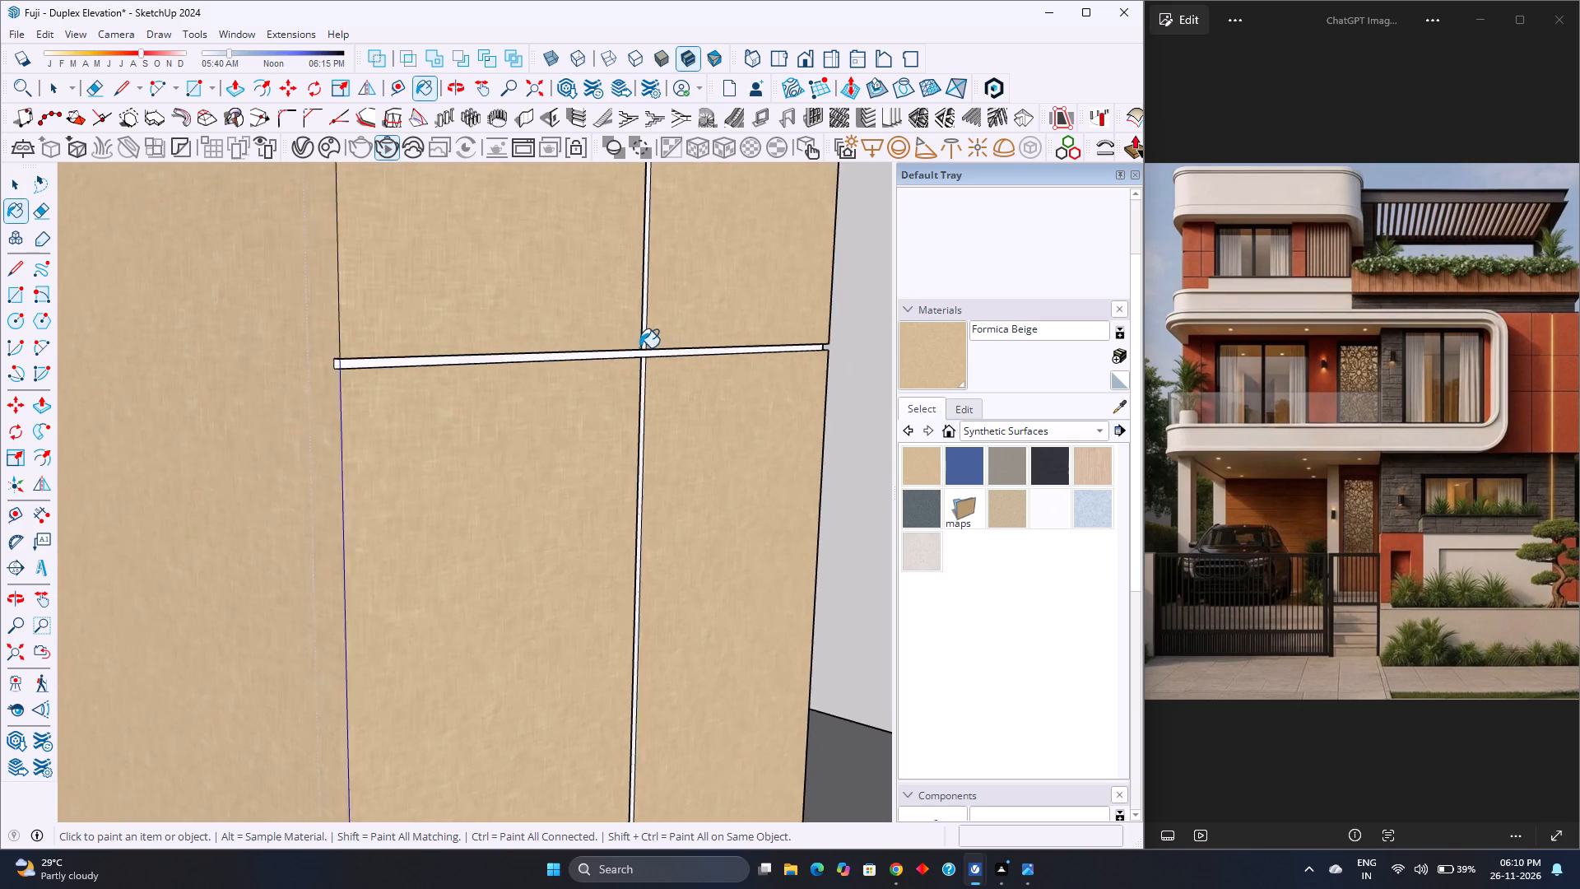
{"action": "scroll", "coordinate": [639, 347], "scroll_direction": "up", "scroll_amount": 9}
{"action": "left_click", "coordinate": [644, 338]}
{"action": "left_click", "coordinate": [648, 412]}
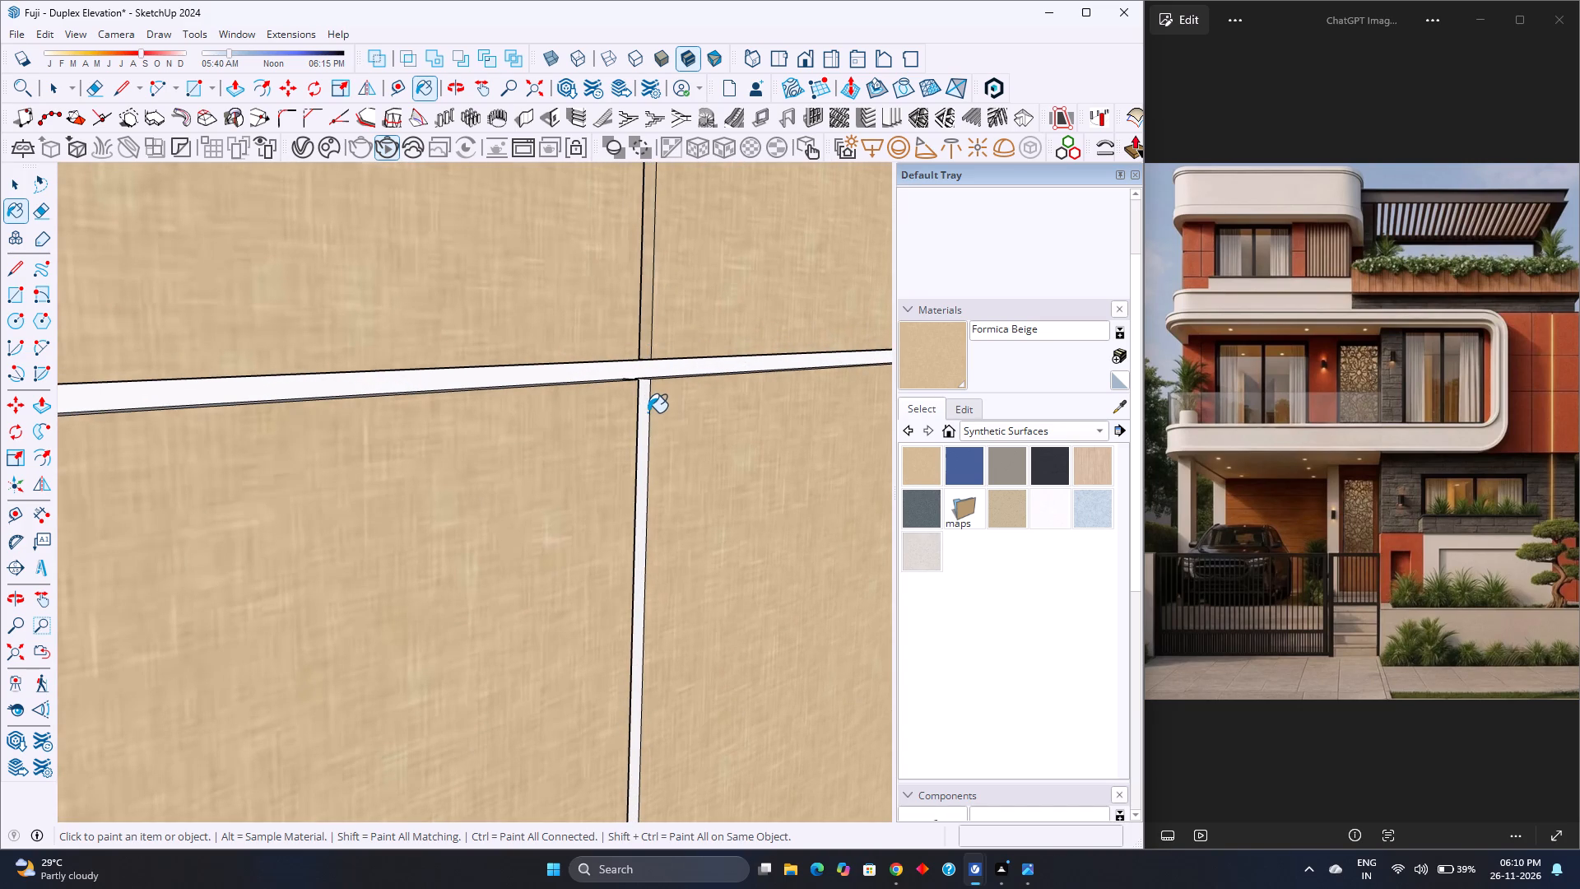
{"action": "left_click", "coordinate": [612, 373]}
Paint the remaining side, back and ledge faces around the crossing of the upper horizontal and vertical grooves with Formica Beige.
{"action": "middle_click_drag", "start_coordinate": [654, 391], "coordinate": [41, 417]}
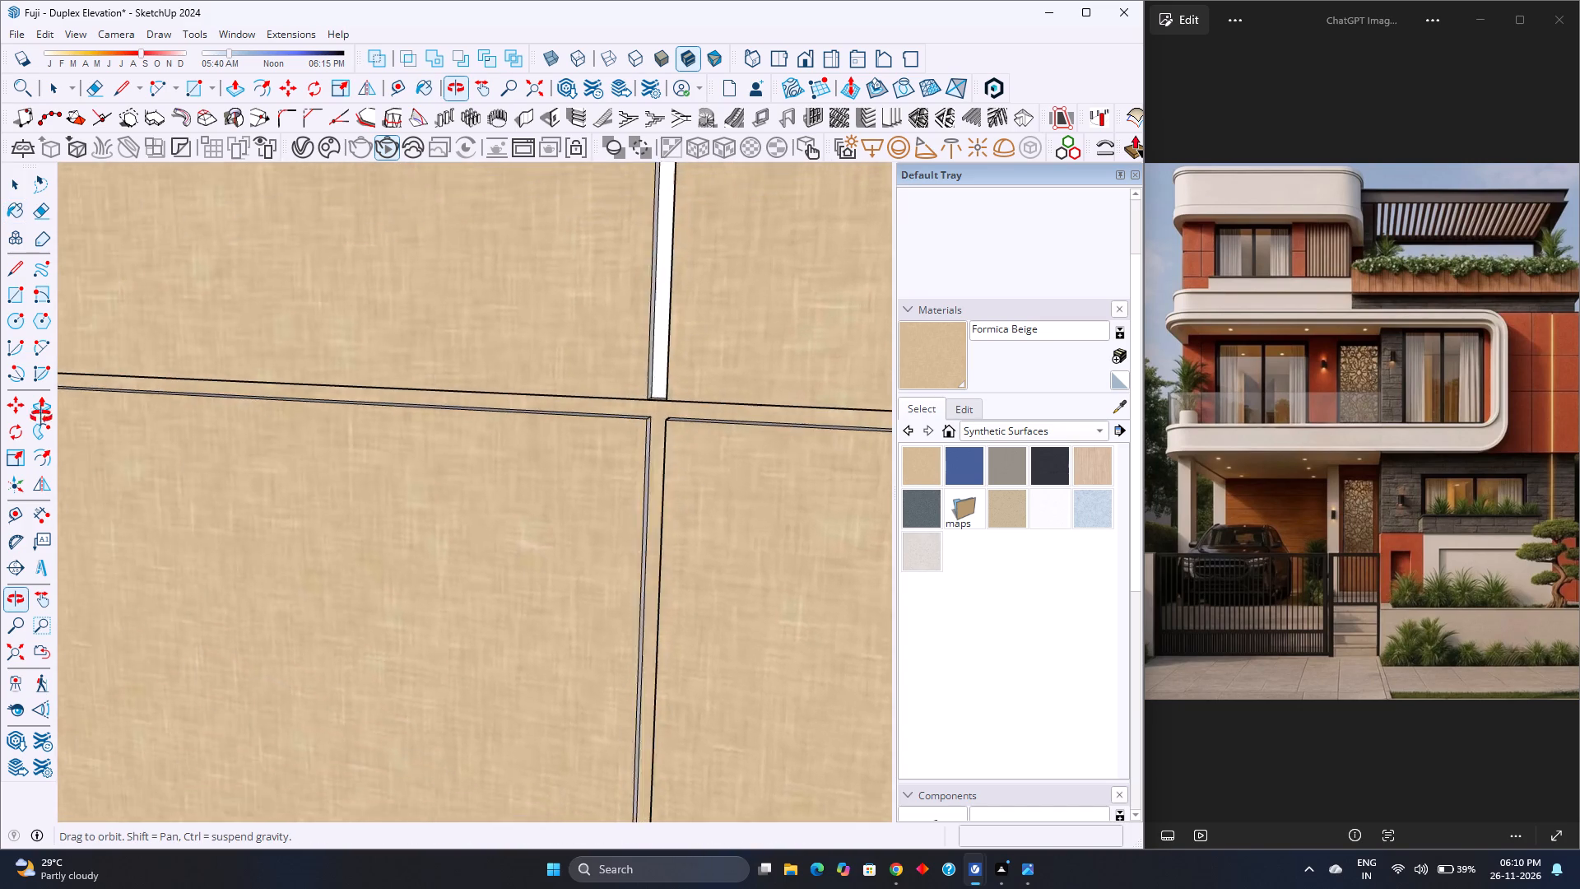
{"action": "middle_click_drag", "start_coordinate": [41, 417], "coordinate": [0, 420]}
{"action": "middle_click", "coordinate": [0, 420]}
{"action": "scroll", "coordinate": [638, 390], "scroll_direction": "up", "scroll_amount": 7}
{"action": "left_click", "coordinate": [675, 405]}
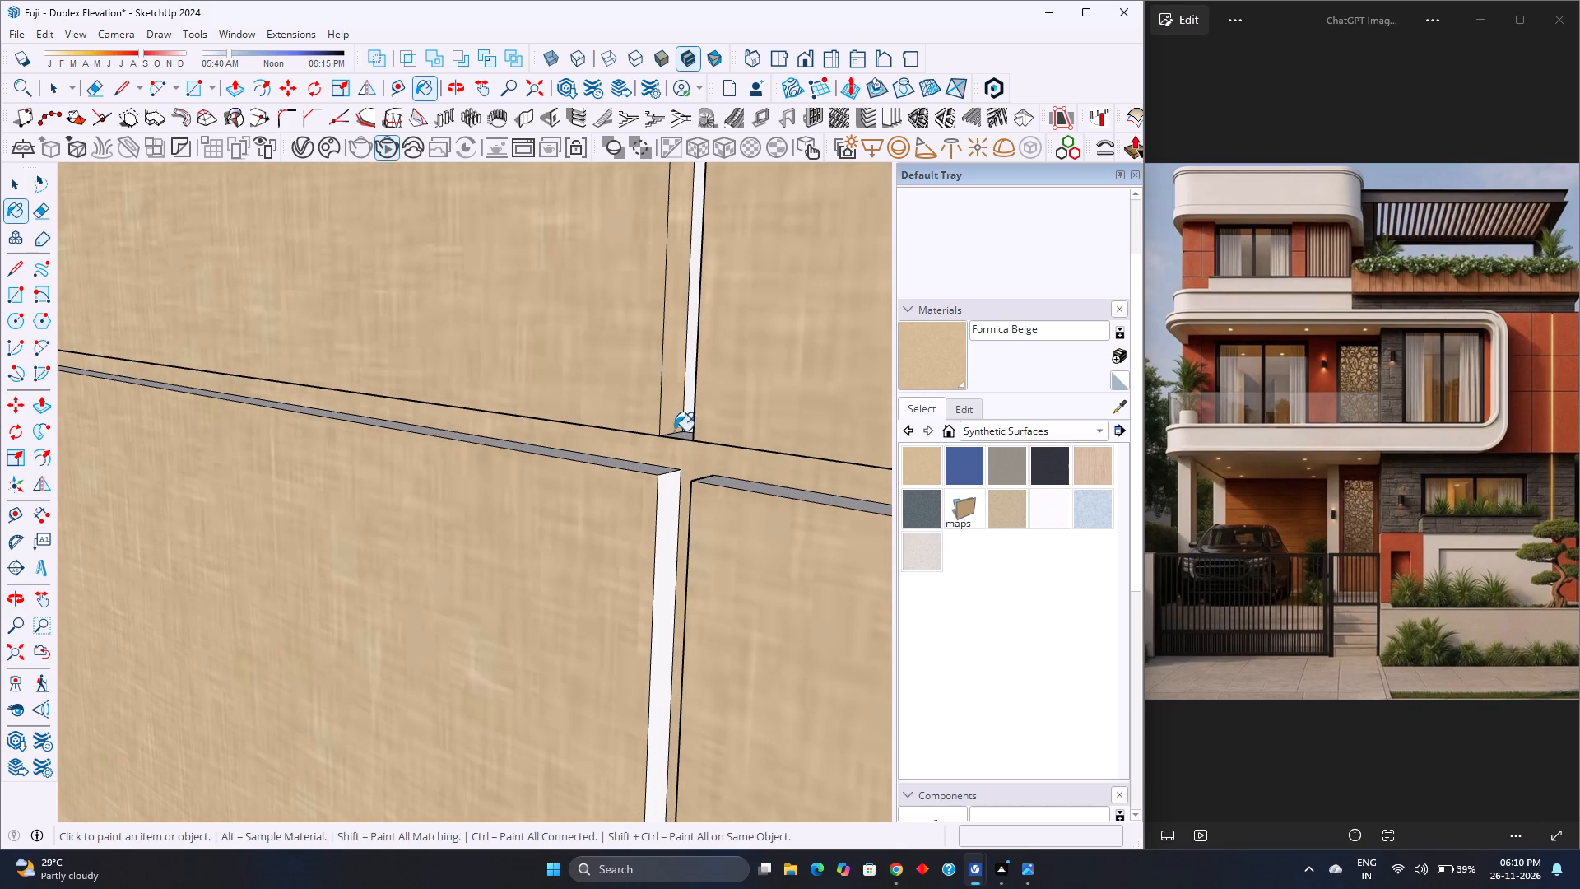
{"action": "left_click", "coordinate": [668, 505]}
{"action": "left_click", "coordinate": [727, 484]}
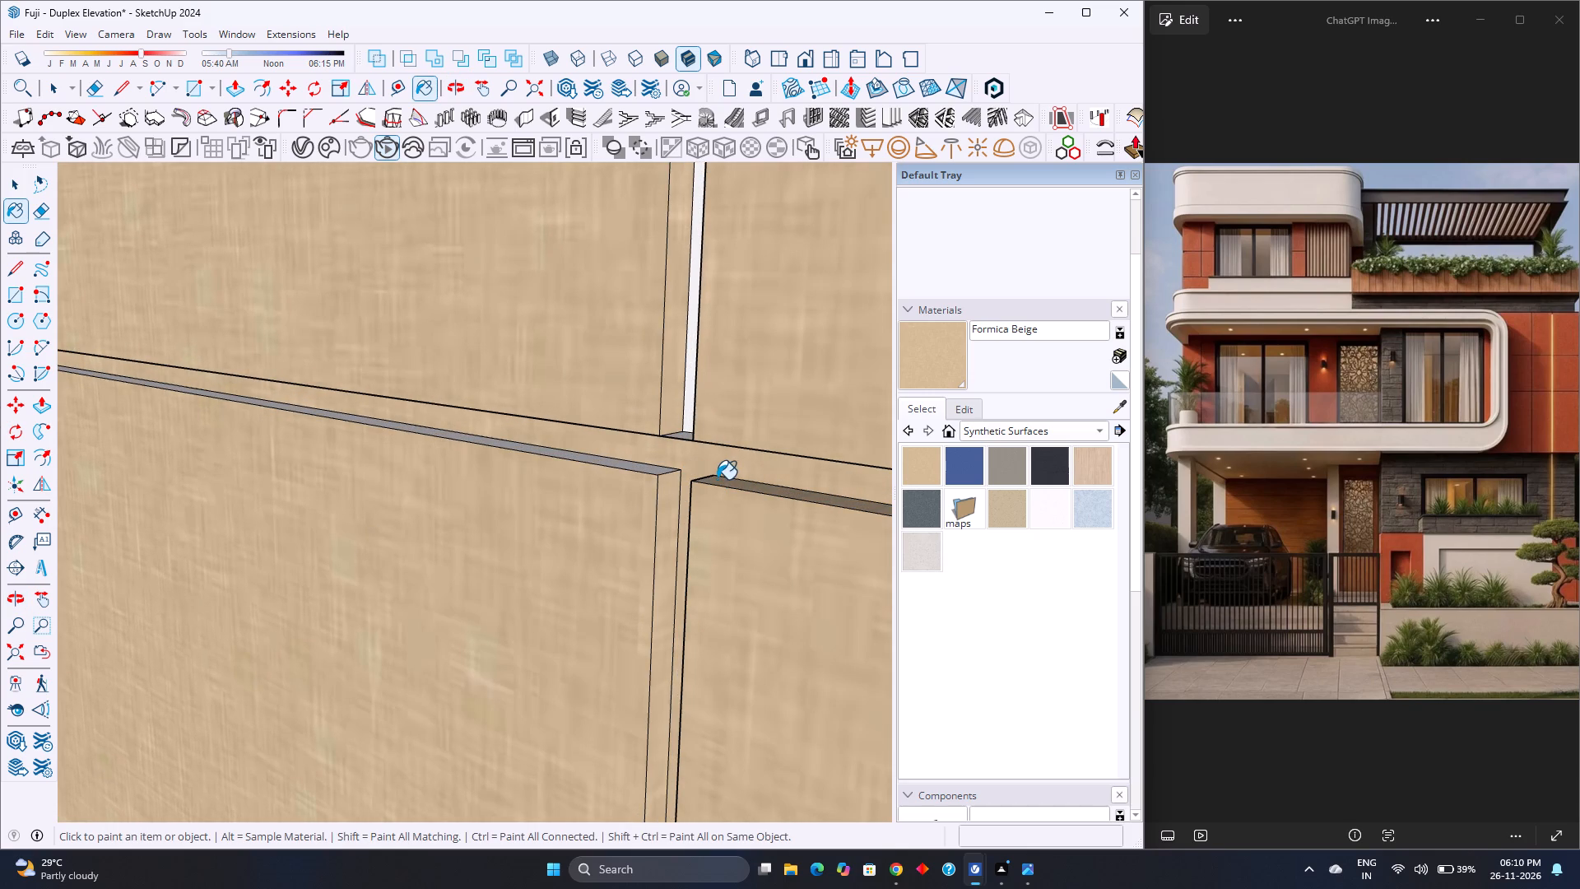
{"action": "left_click", "coordinate": [629, 468]}
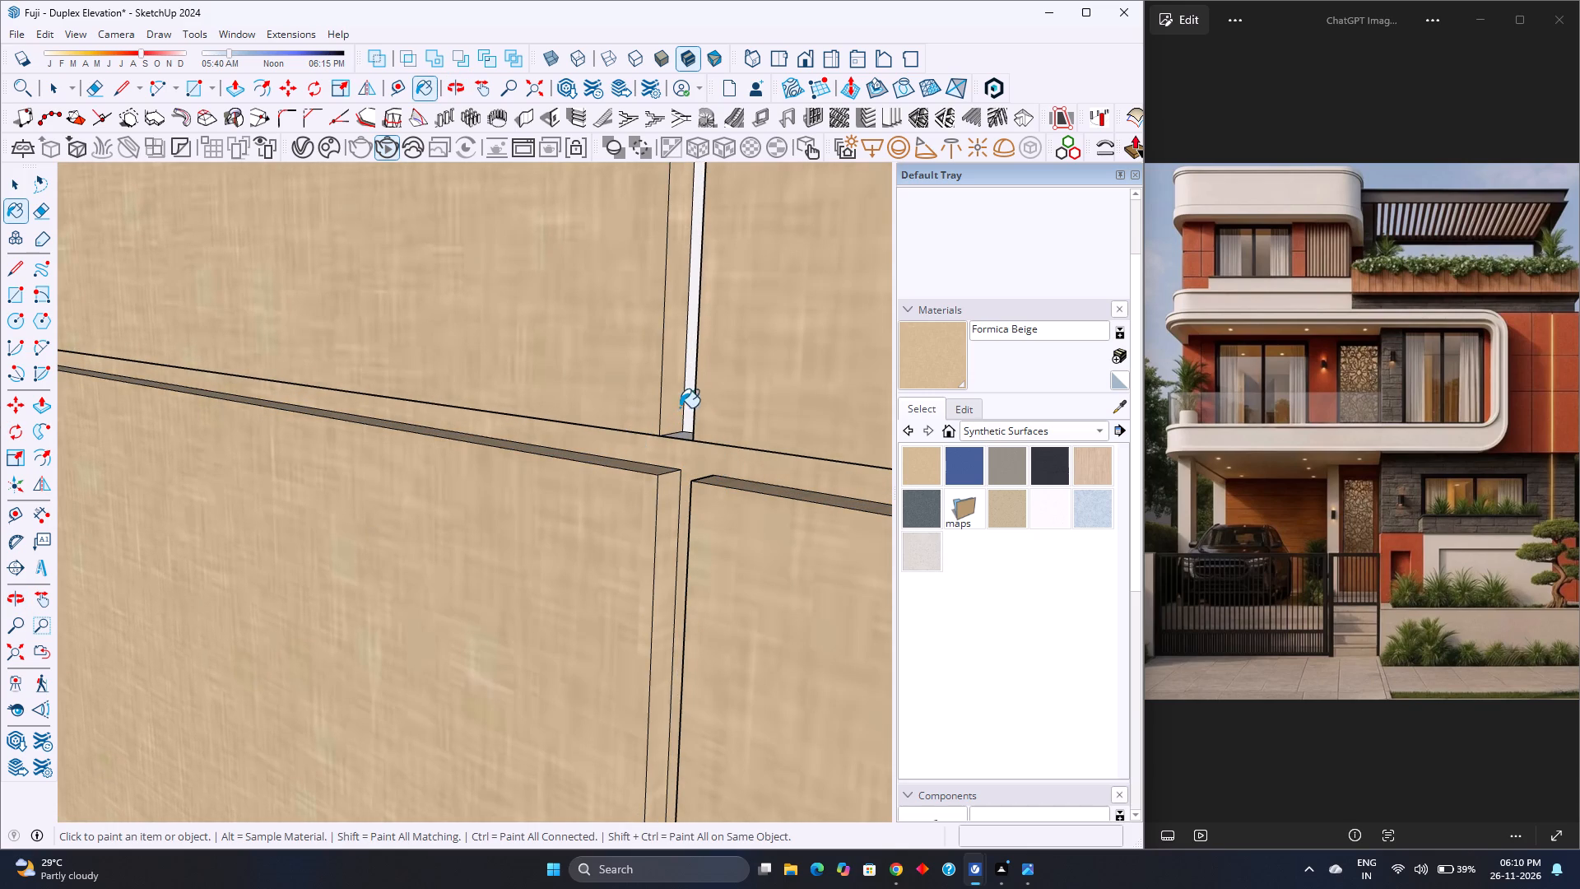
{"action": "left_click", "coordinate": [684, 405]}
{"action": "scroll", "coordinate": [684, 419], "scroll_direction": "up", "scroll_amount": 6}
{"action": "middle_click_drag", "start_coordinate": [684, 420], "coordinate": [764, 534]}
{"action": "middle_click", "coordinate": [764, 534]}
{"action": "left_click", "coordinate": [706, 393]}
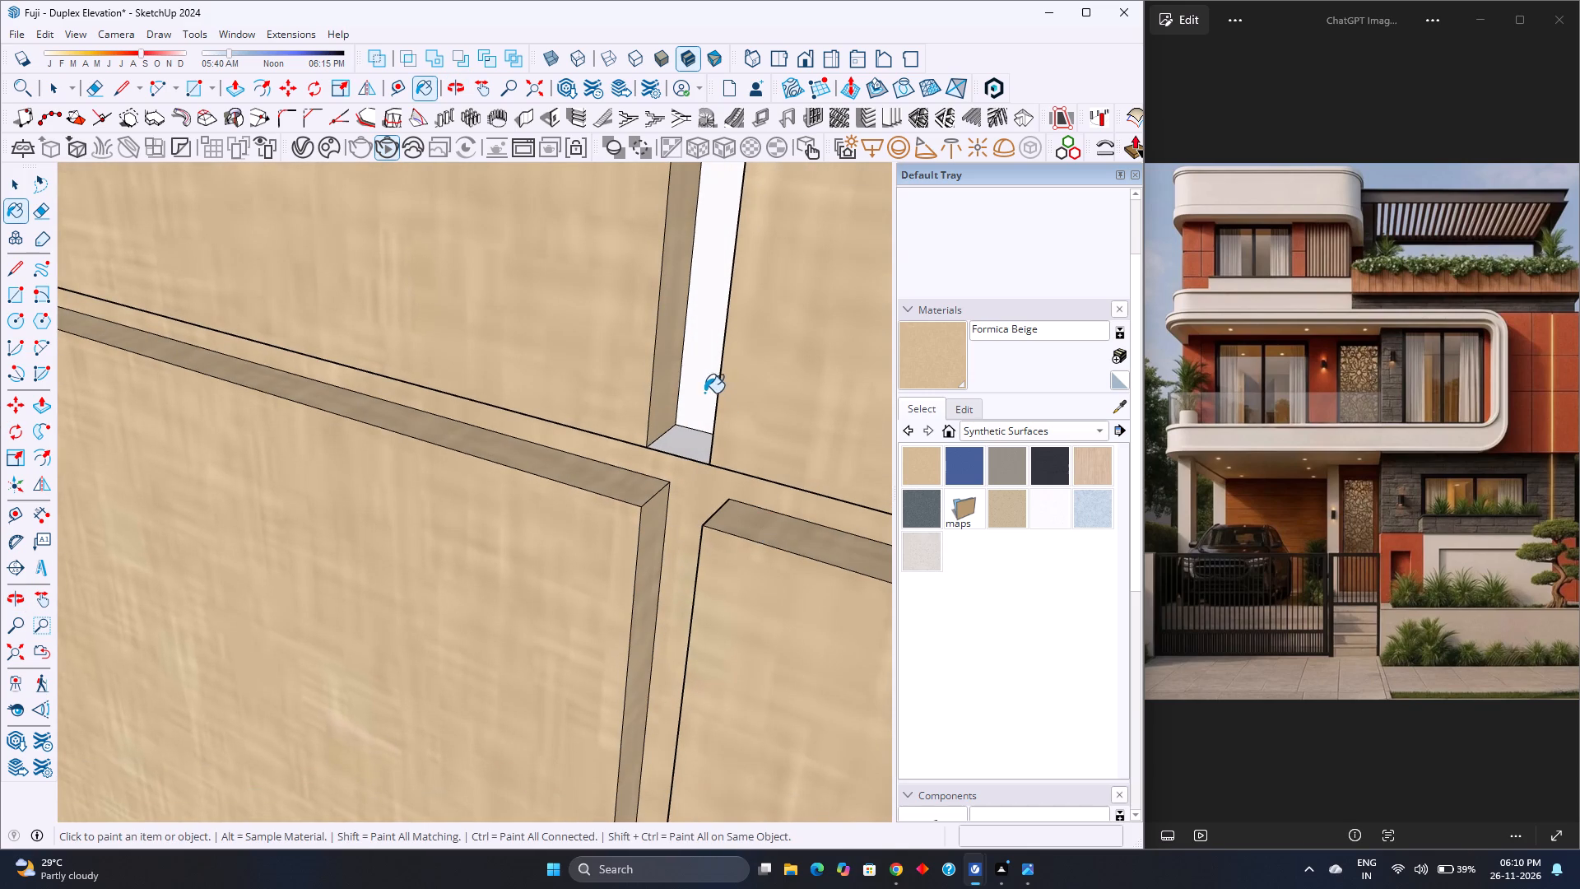
Erase the edge of the small unpainted ledge where the vertical groove meets the upper horizontal groove.
{"action": "key", "text": "e"}
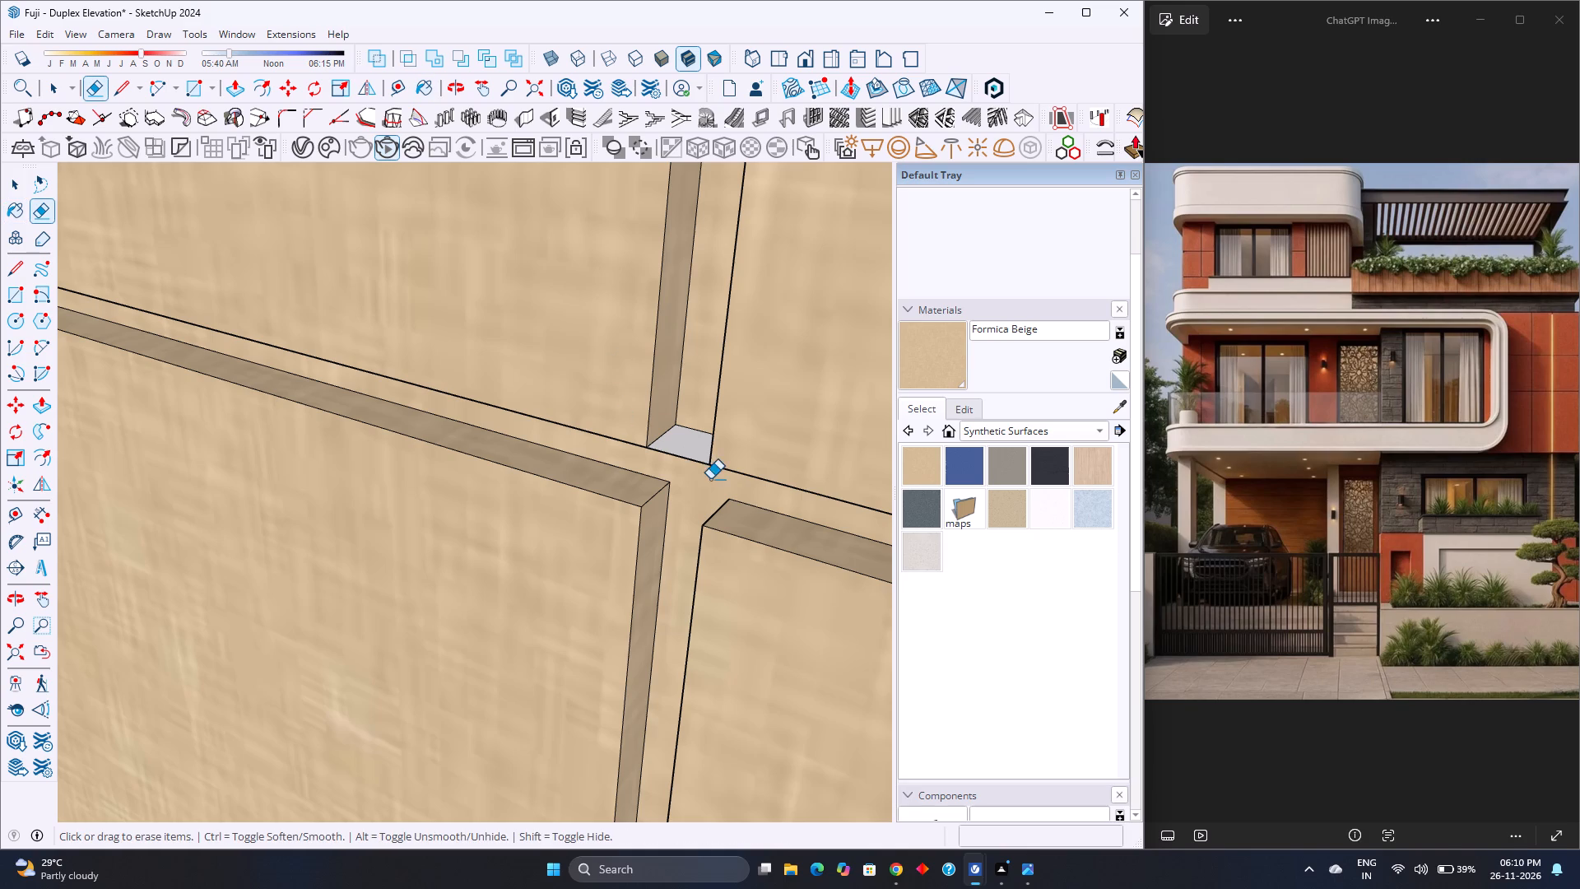
{"action": "left_click", "coordinate": [692, 455]}
{"action": "left_click", "coordinate": [692, 457]}
{"action": "left_click", "coordinate": [692, 462]}
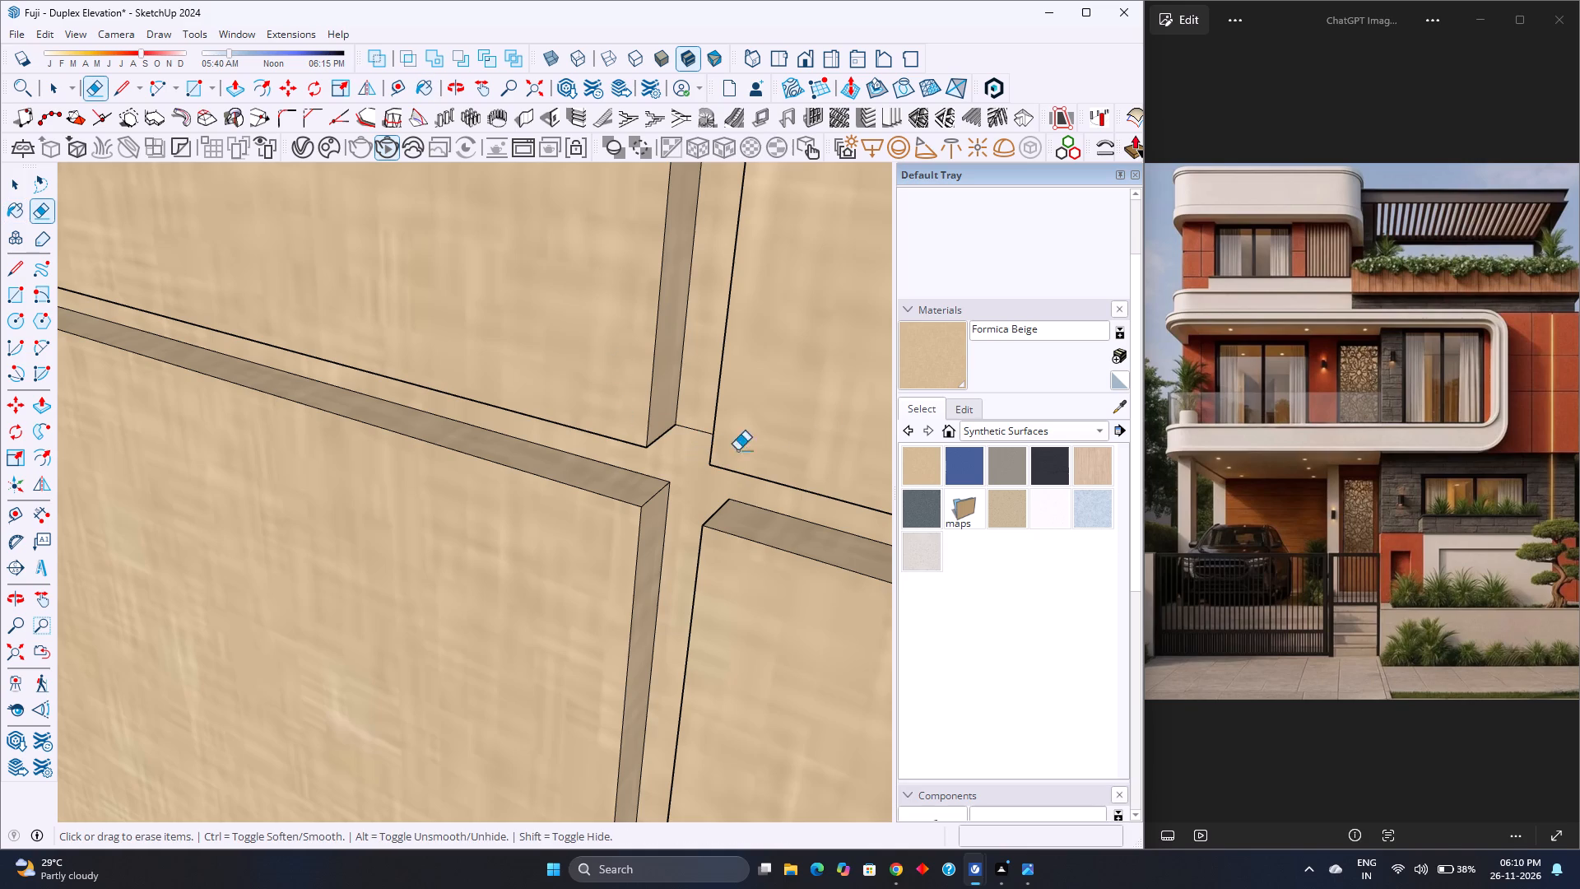
Paint the sliding window's wall reveal on the outer-corner side with Formica Beige.
{"action": "left_click", "coordinate": [947, 368]}
{"action": "scroll", "coordinate": [626, 435], "scroll_direction": "down", "scroll_amount": 4}
{"action": "scroll", "coordinate": [626, 435], "scroll_direction": "up", "scroll_amount": 1}
{"action": "scroll", "coordinate": [626, 435], "scroll_direction": "down", "scroll_amount": 8}
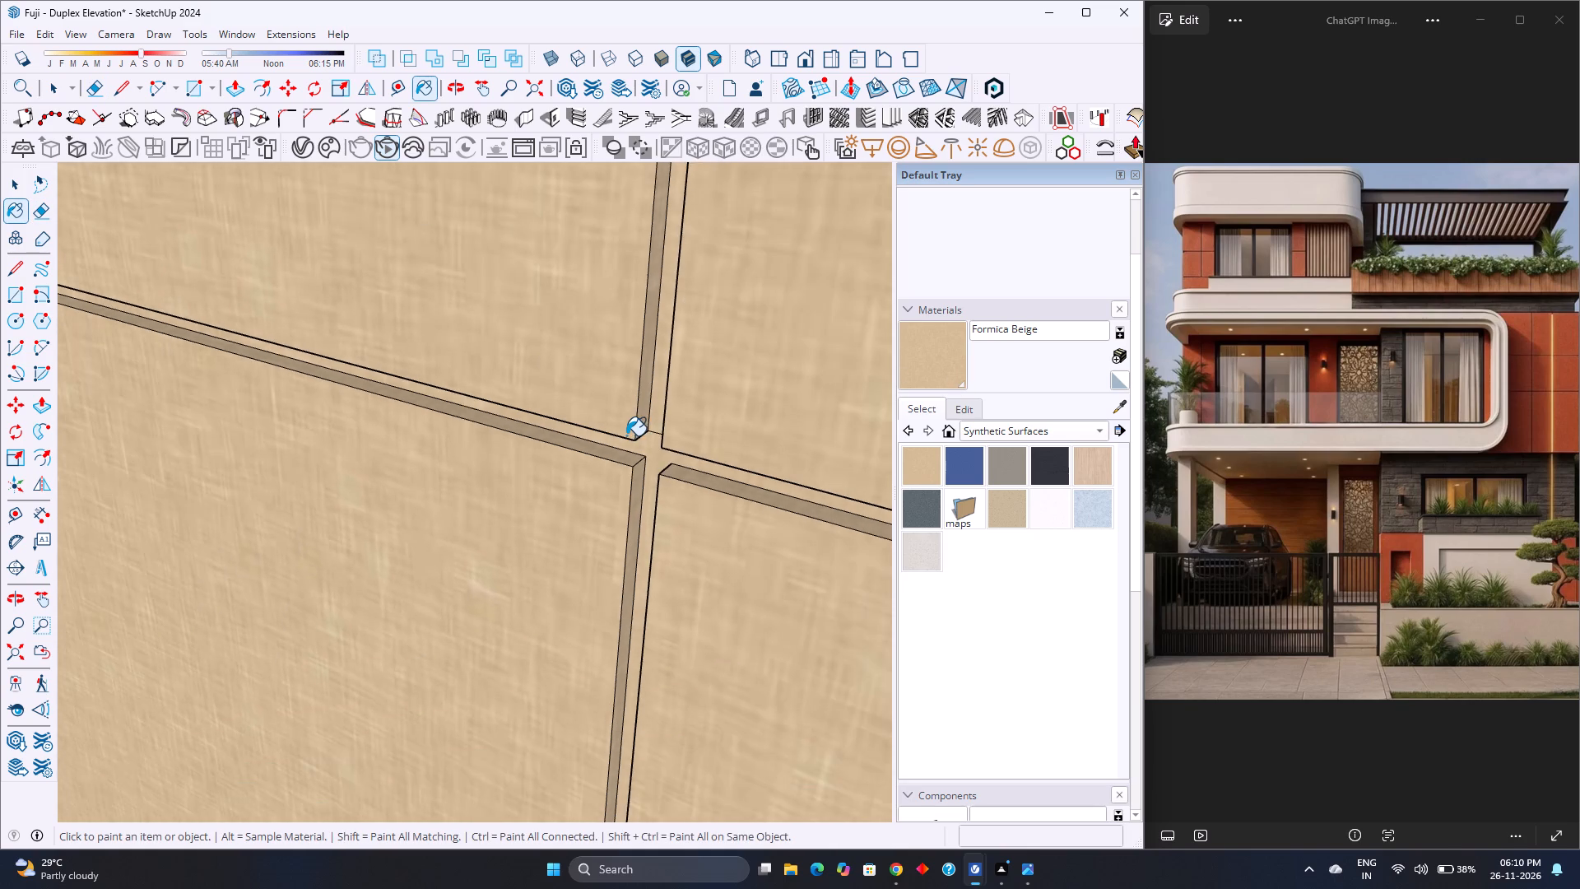
{"action": "scroll", "coordinate": [626, 435], "scroll_direction": "down", "scroll_amount": 20}
{"action": "scroll", "coordinate": [626, 435], "scroll_direction": "down", "scroll_amount": 7}
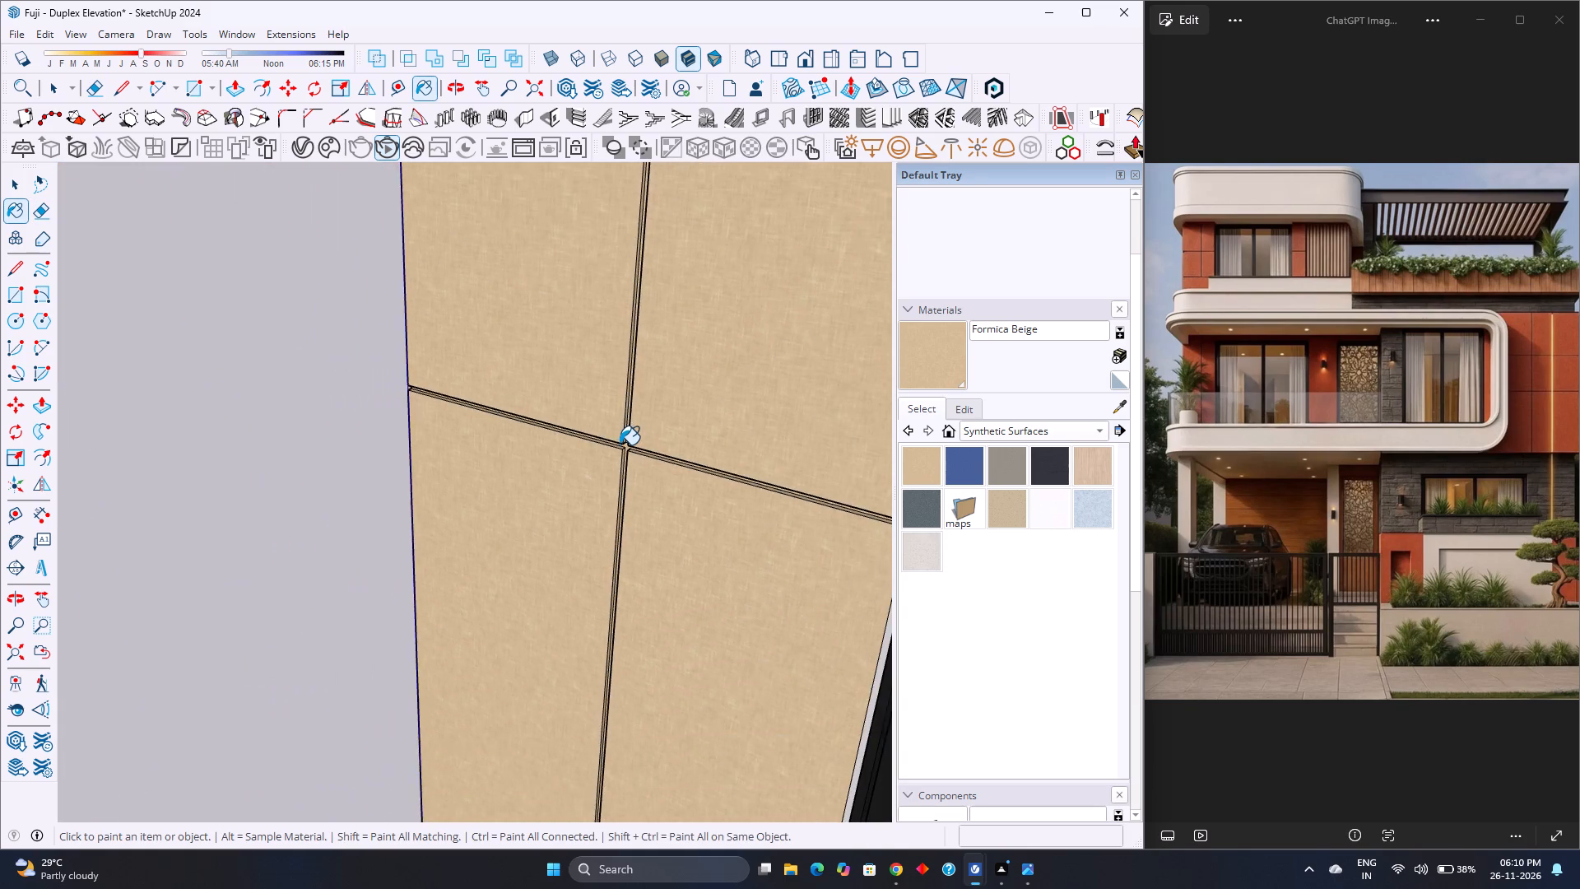
{"action": "scroll", "coordinate": [620, 444], "scroll_direction": "down", "scroll_amount": 3}
{"action": "middle_click_drag", "start_coordinate": [601, 550], "coordinate": [747, 434]}
{"action": "middle_click_drag", "start_coordinate": [753, 473], "coordinate": [458, 504]}
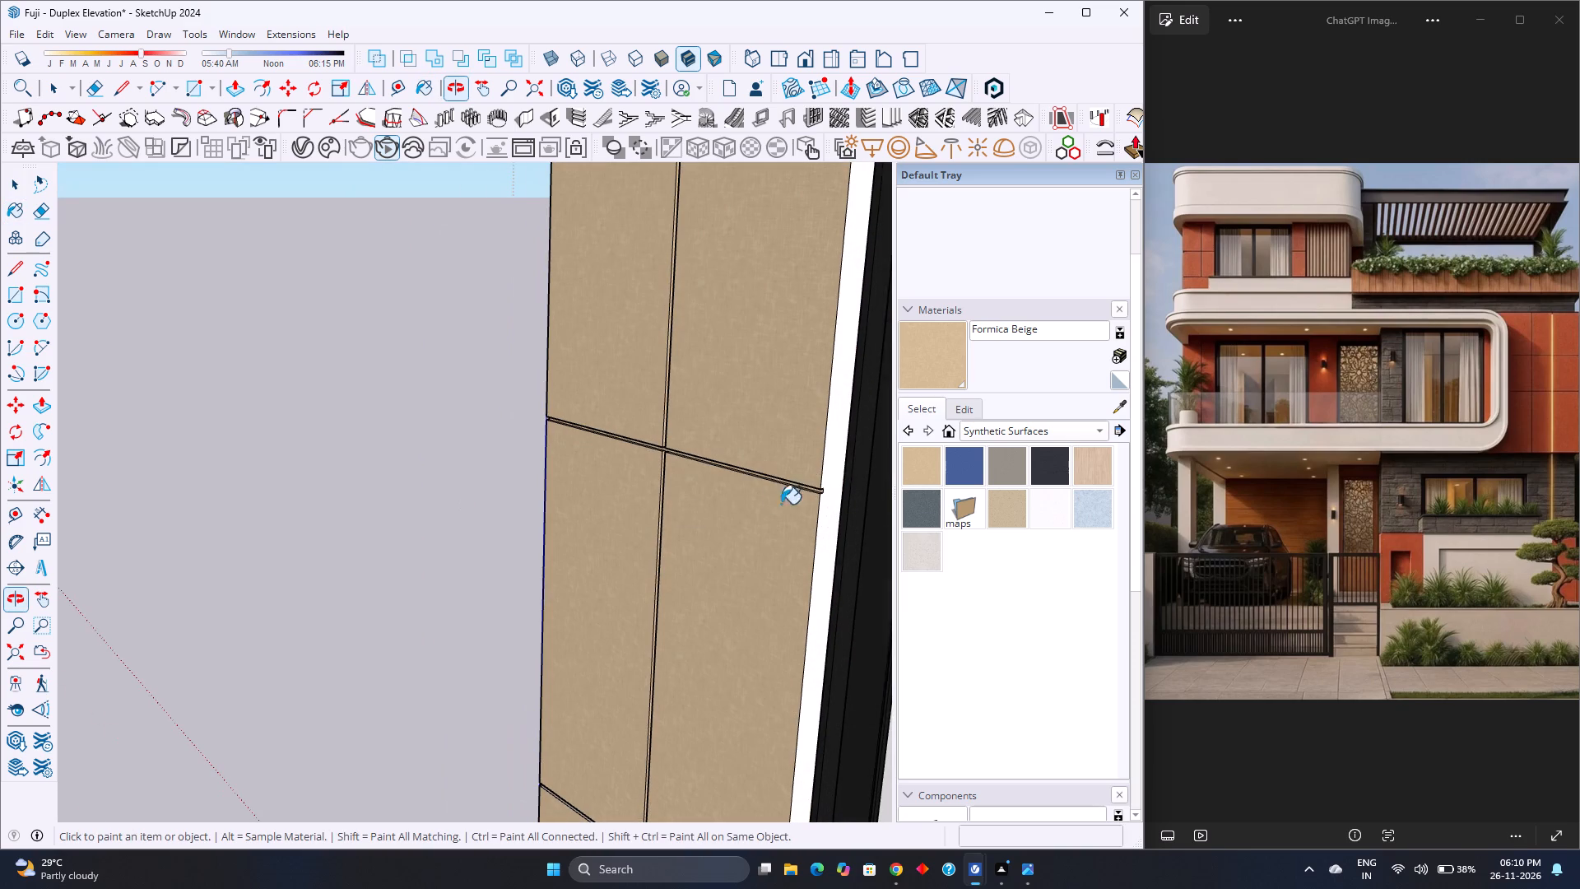
{"action": "left_click", "coordinate": [831, 477]}
Paint the underside of the wall opening above the sliding window with Formica Beige.
{"action": "scroll", "coordinate": [592, 542], "scroll_direction": "down", "scroll_amount": 8}
{"action": "middle_click_drag", "start_coordinate": [592, 538], "coordinate": [541, 702], "text": "shift"}
{"action": "middle_click_drag", "start_coordinate": [537, 702], "coordinate": [816, 506]}
{"action": "scroll", "coordinate": [455, 615], "scroll_direction": "down", "scroll_amount": 8}
{"action": "middle_click_drag", "start_coordinate": [510, 550], "coordinate": [608, 482]}
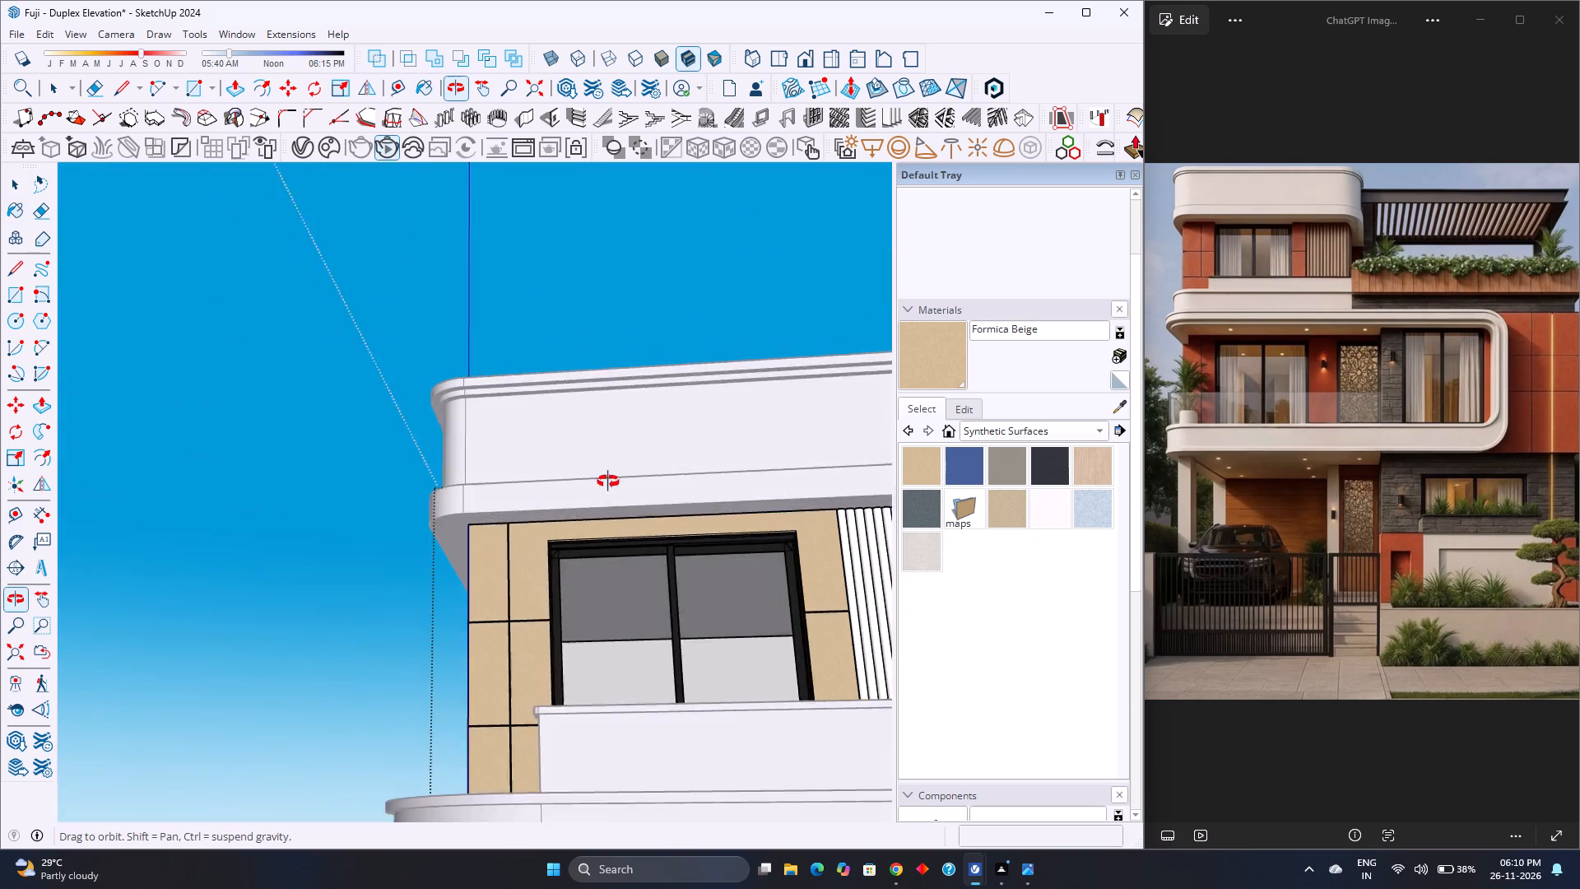
{"action": "middle_click_drag", "start_coordinate": [608, 482], "coordinate": [868, 507]}
{"action": "middle_click", "coordinate": [868, 507]}
{"action": "scroll", "coordinate": [653, 550], "scroll_direction": "up", "scroll_amount": 9}
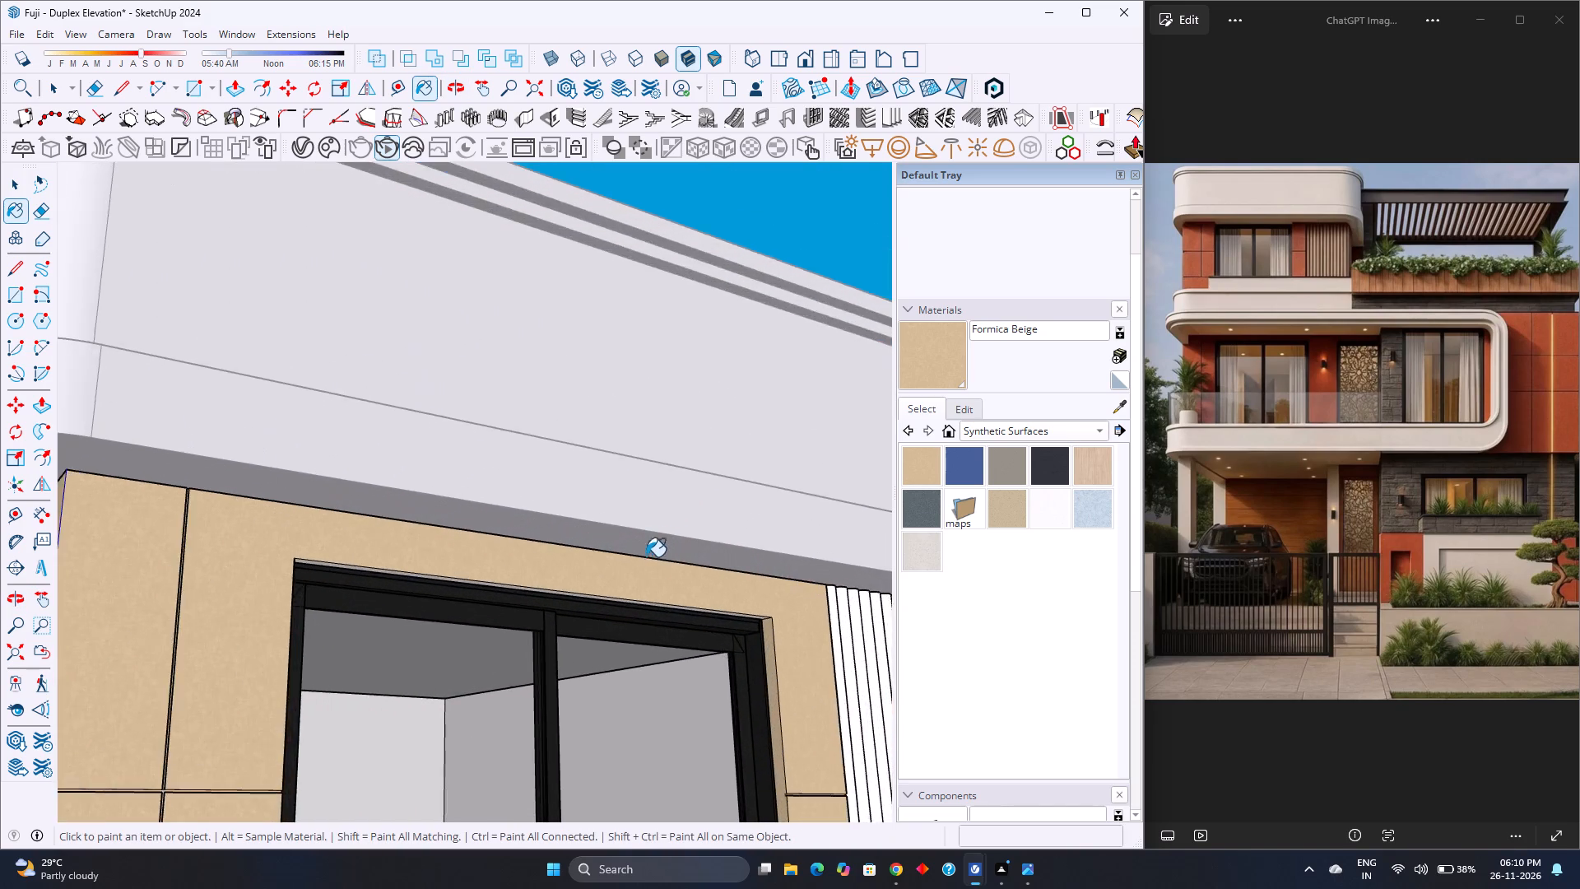
{"action": "scroll", "coordinate": [643, 571], "scroll_direction": "up", "scroll_amount": 4}
{"action": "scroll", "coordinate": [764, 637], "scroll_direction": "up", "scroll_amount": 1}
{"action": "middle_click_drag", "start_coordinate": [764, 637], "coordinate": [802, 568]}
{"action": "scroll", "coordinate": [791, 653], "scroll_direction": "up", "scroll_amount": 6}
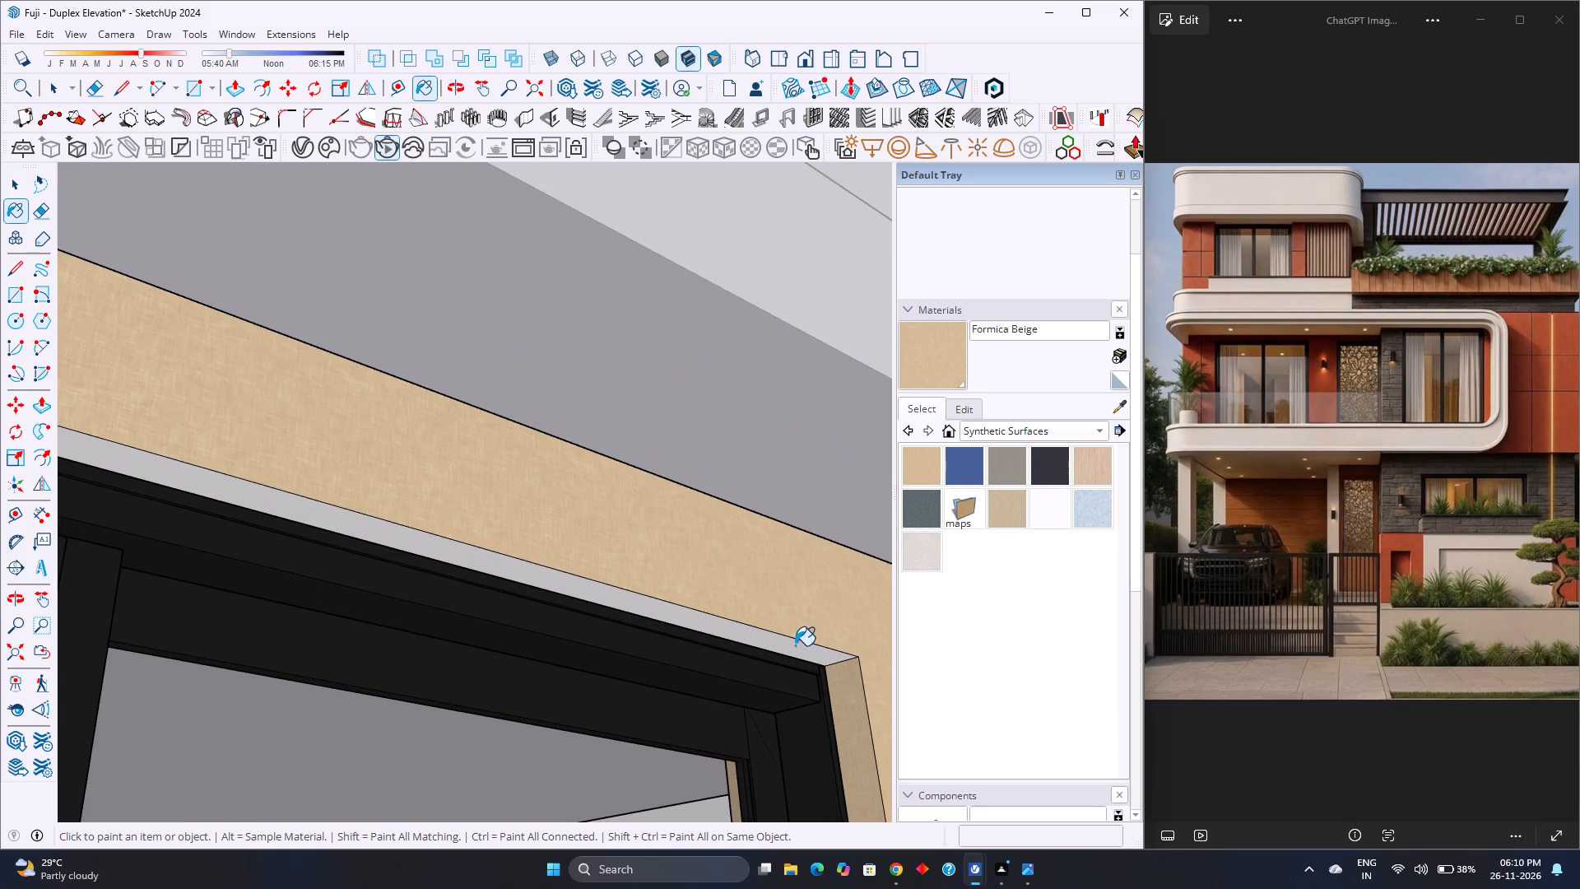
{"action": "left_click", "coordinate": [795, 645]}
Paint the unpainted side, back and ledge faces where the lower horizontal and vertical grooves cross with Formica Beige.
{"action": "scroll", "coordinate": [723, 624], "scroll_direction": "down", "scroll_amount": 20}
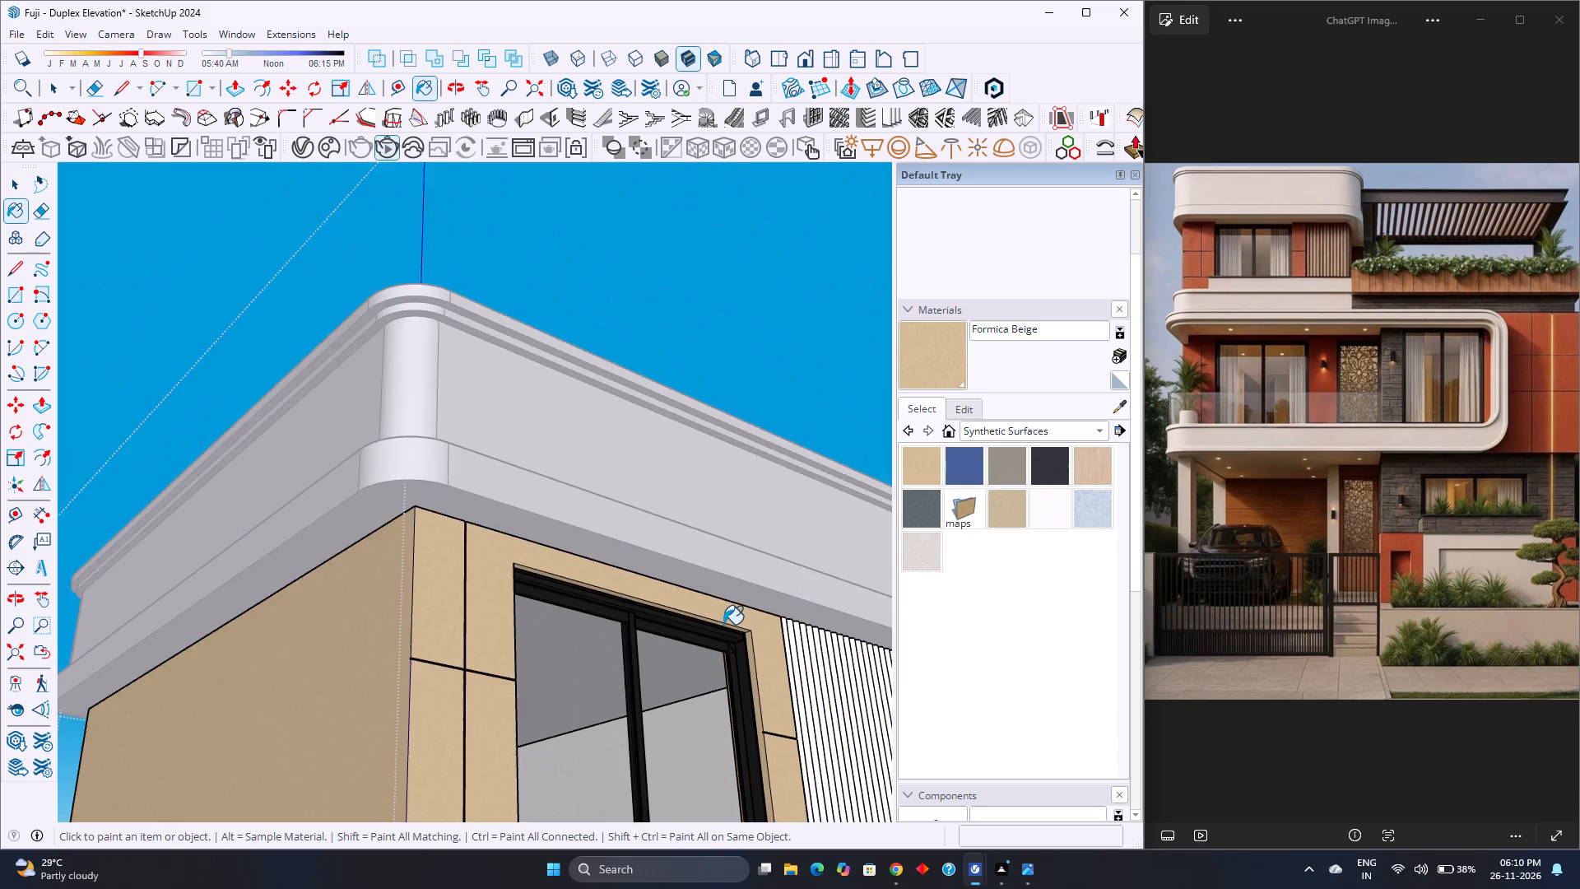
{"action": "scroll", "coordinate": [723, 624], "scroll_direction": "down", "scroll_amount": 17}
{"action": "scroll", "coordinate": [723, 624], "scroll_direction": "down", "scroll_amount": 4}
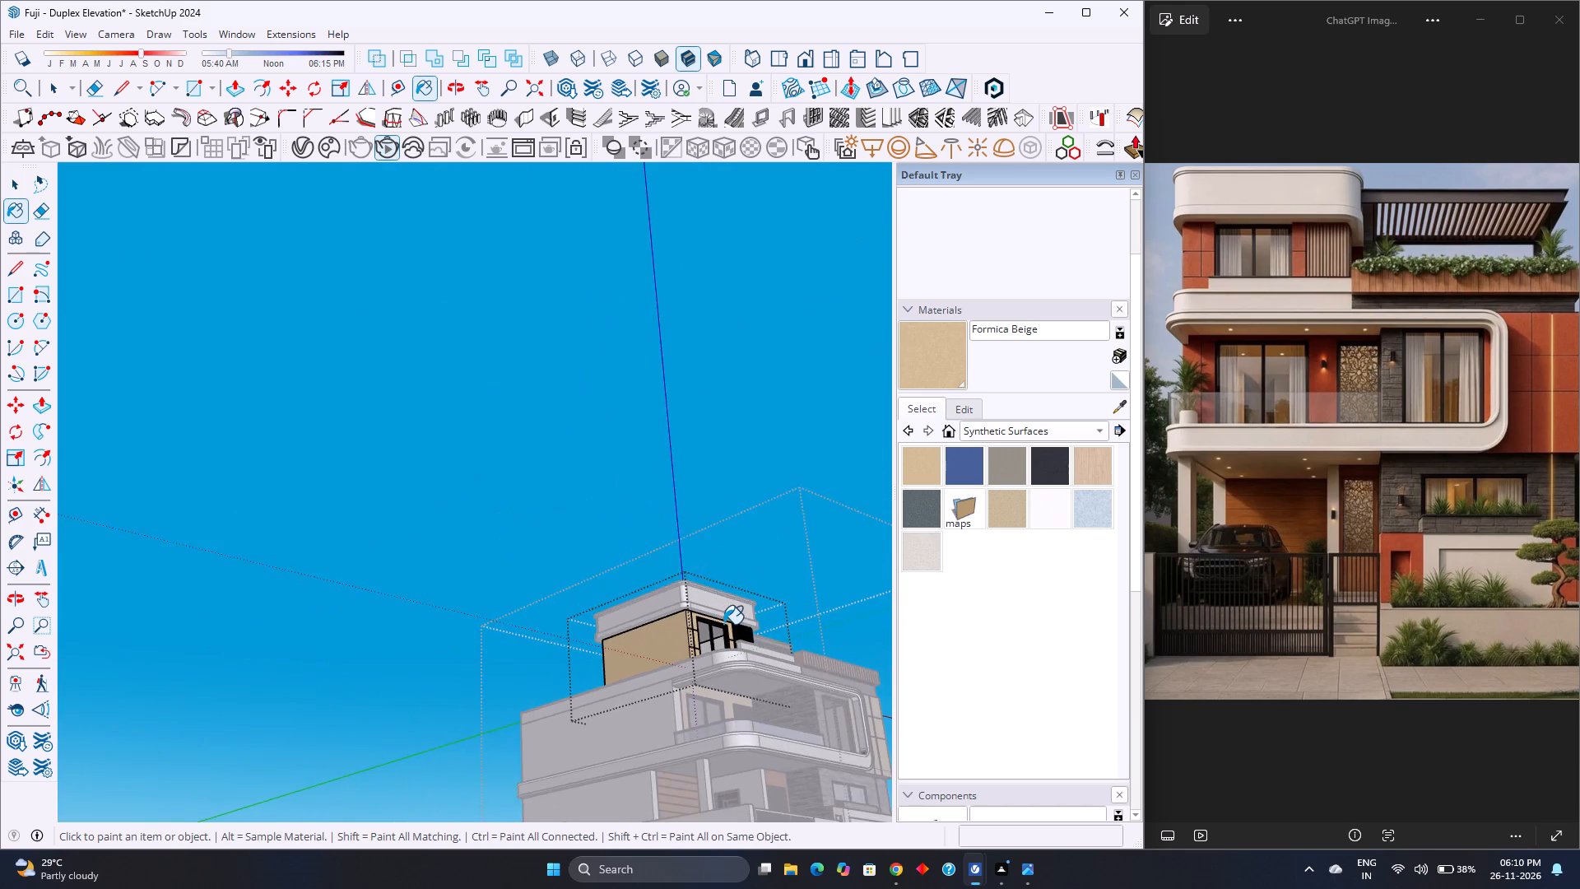
{"action": "middle_click_drag", "start_coordinate": [723, 624], "coordinate": [695, 726]}
{"action": "scroll", "coordinate": [663, 699], "scroll_direction": "down", "scroll_amount": 3}
{"action": "scroll", "coordinate": [671, 679], "scroll_direction": "up", "scroll_amount": 5}
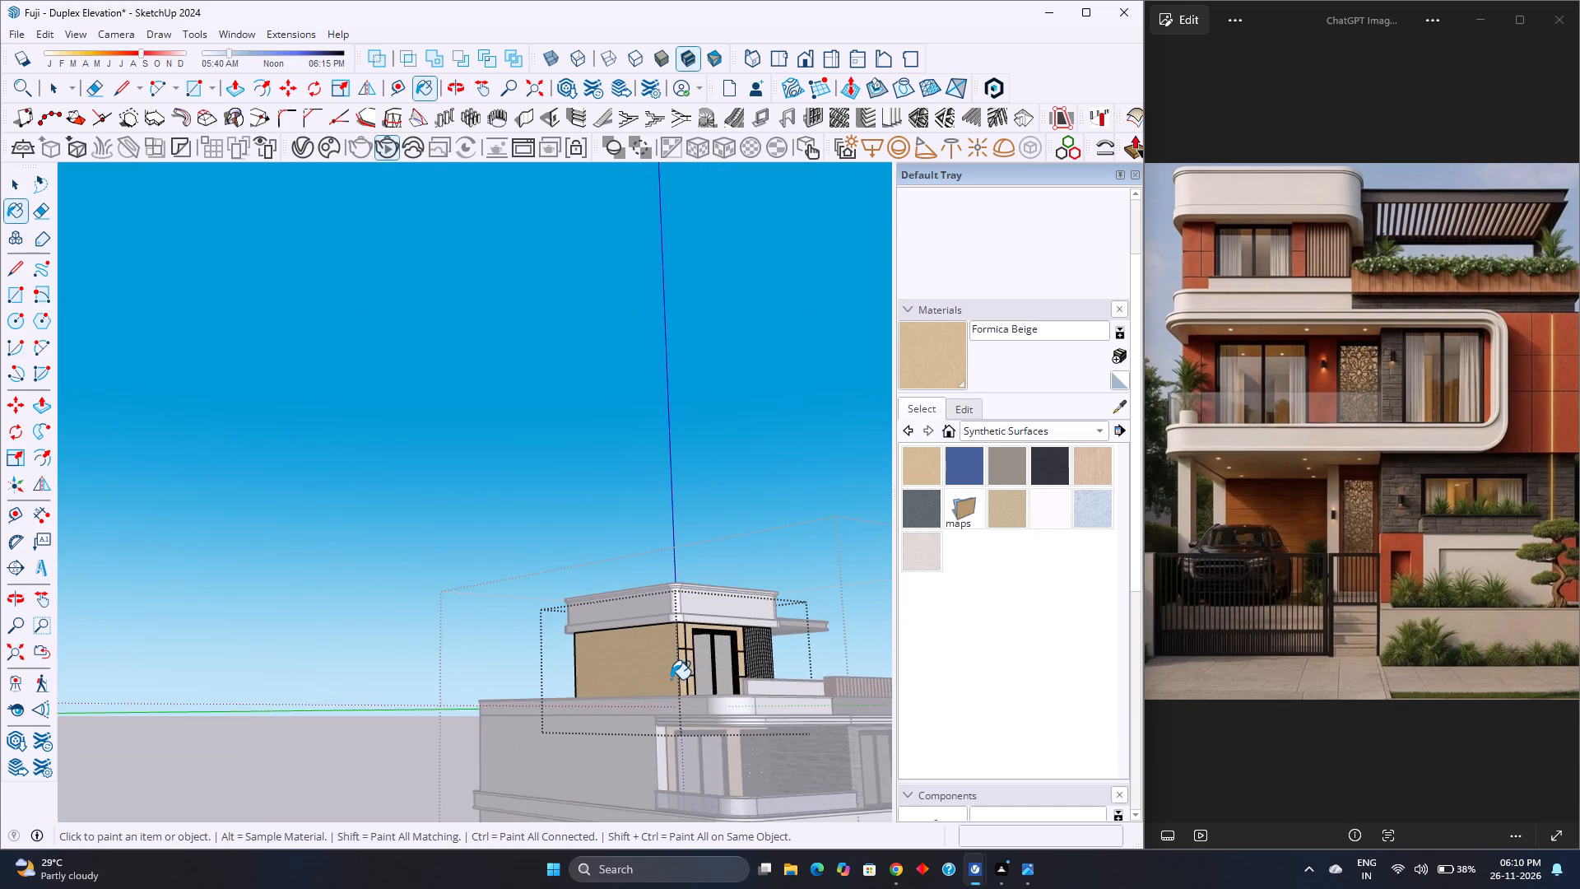
{"action": "scroll", "coordinate": [671, 679], "scroll_direction": "up", "scroll_amount": 5}
{"action": "scroll", "coordinate": [701, 700], "scroll_direction": "up", "scroll_amount": 19}
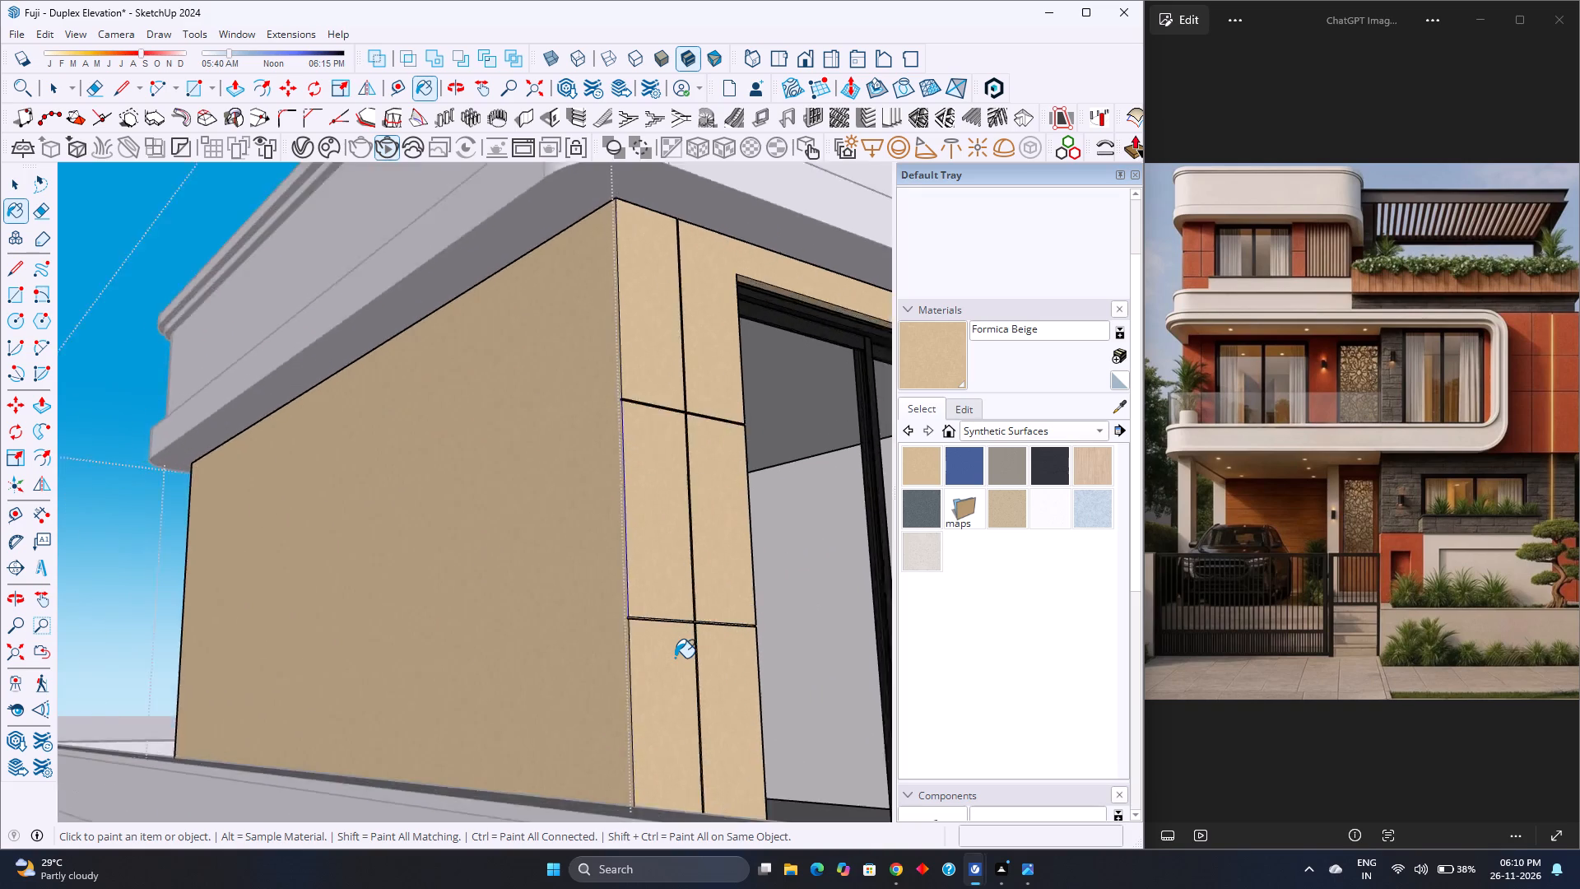
{"action": "scroll", "coordinate": [675, 658], "scroll_direction": "up", "scroll_amount": 10}
{"action": "middle_click_drag", "start_coordinate": [671, 652], "coordinate": [652, 787]}
{"action": "middle_click", "coordinate": [652, 787]}
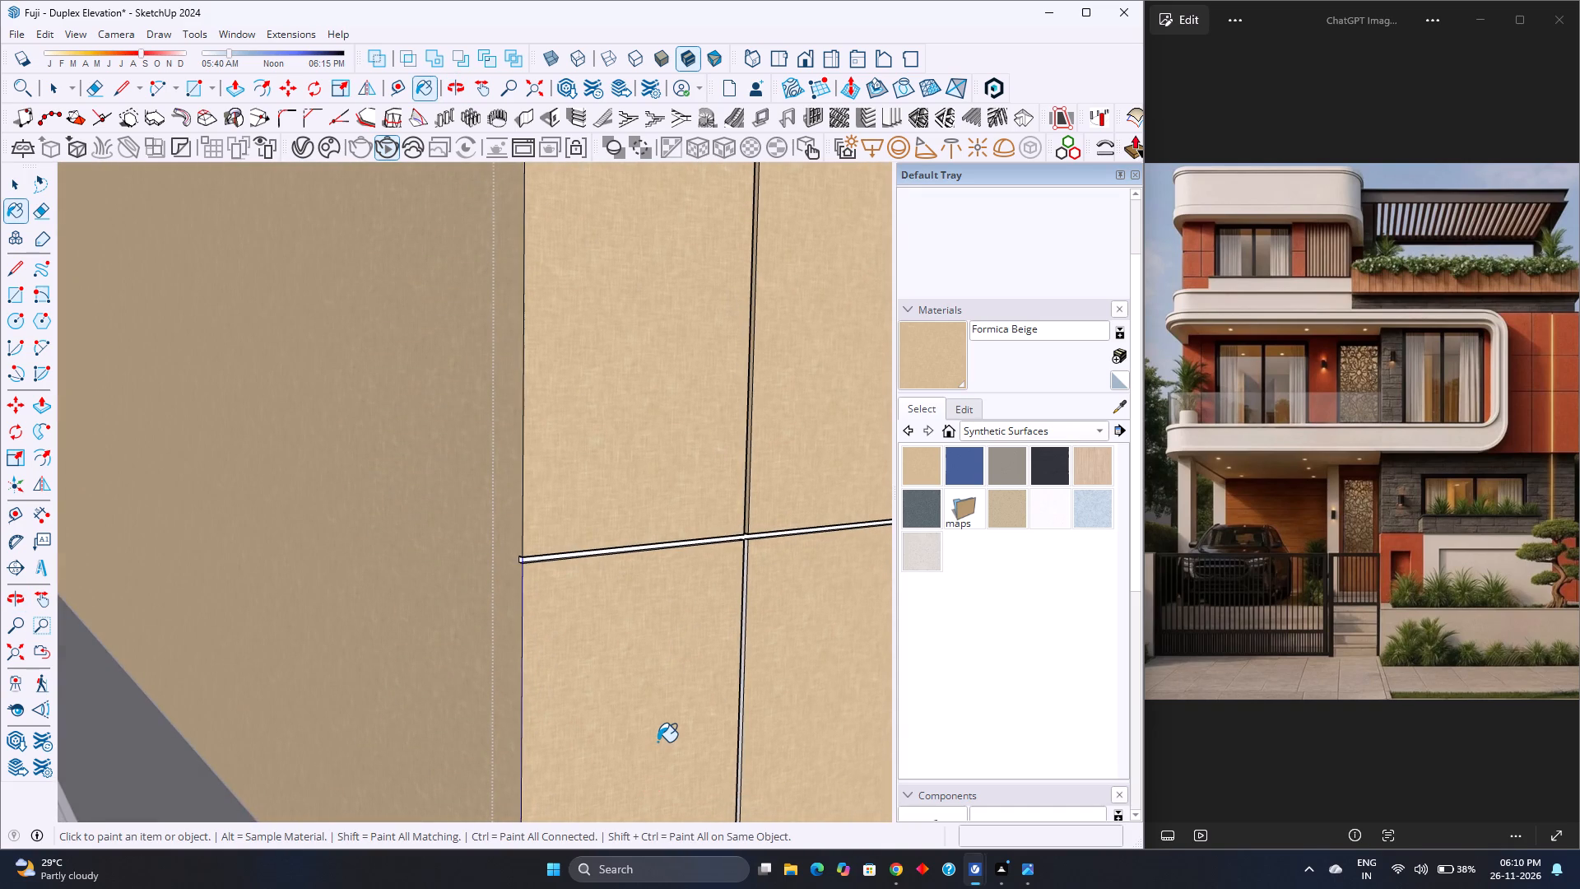
{"action": "scroll", "coordinate": [658, 742], "scroll_direction": "down", "scroll_amount": 3}
{"action": "scroll", "coordinate": [658, 742], "scroll_direction": "up", "scroll_amount": 4}
{"action": "scroll", "coordinate": [658, 742], "scroll_direction": "down", "scroll_amount": 4}
{"action": "scroll", "coordinate": [658, 737], "scroll_direction": "up", "scroll_amount": 3}
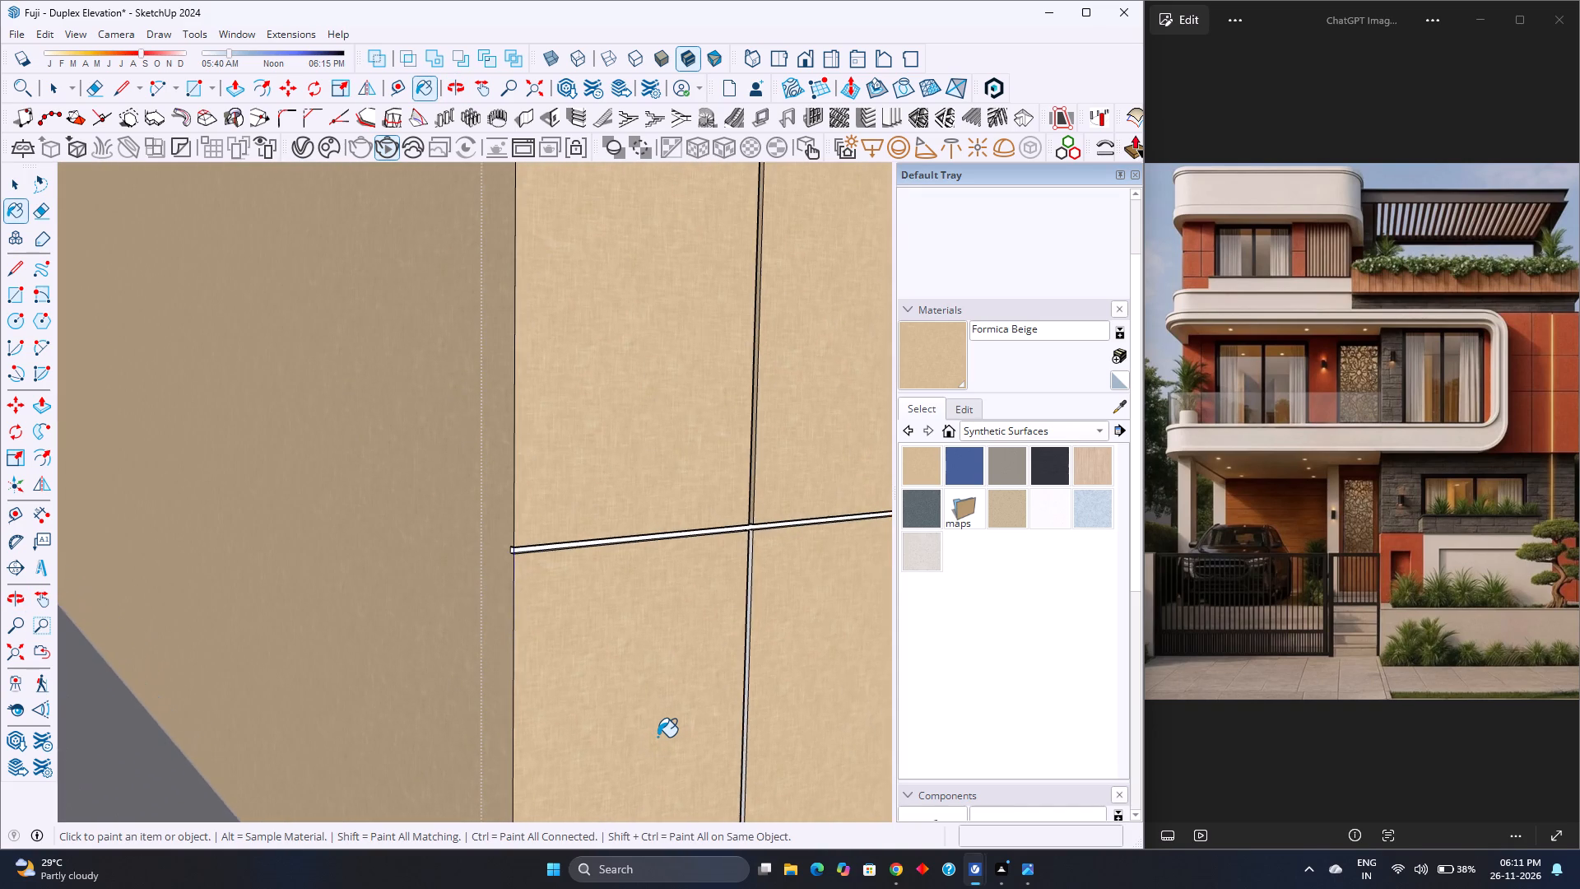
{"action": "scroll", "coordinate": [658, 737], "scroll_direction": "down", "scroll_amount": 3}
{"action": "scroll", "coordinate": [658, 737], "scroll_direction": "up", "scroll_amount": 4}
{"action": "scroll", "coordinate": [658, 737], "scroll_direction": "down", "scroll_amount": 5}
{"action": "scroll", "coordinate": [658, 737], "scroll_direction": "up", "scroll_amount": 5}
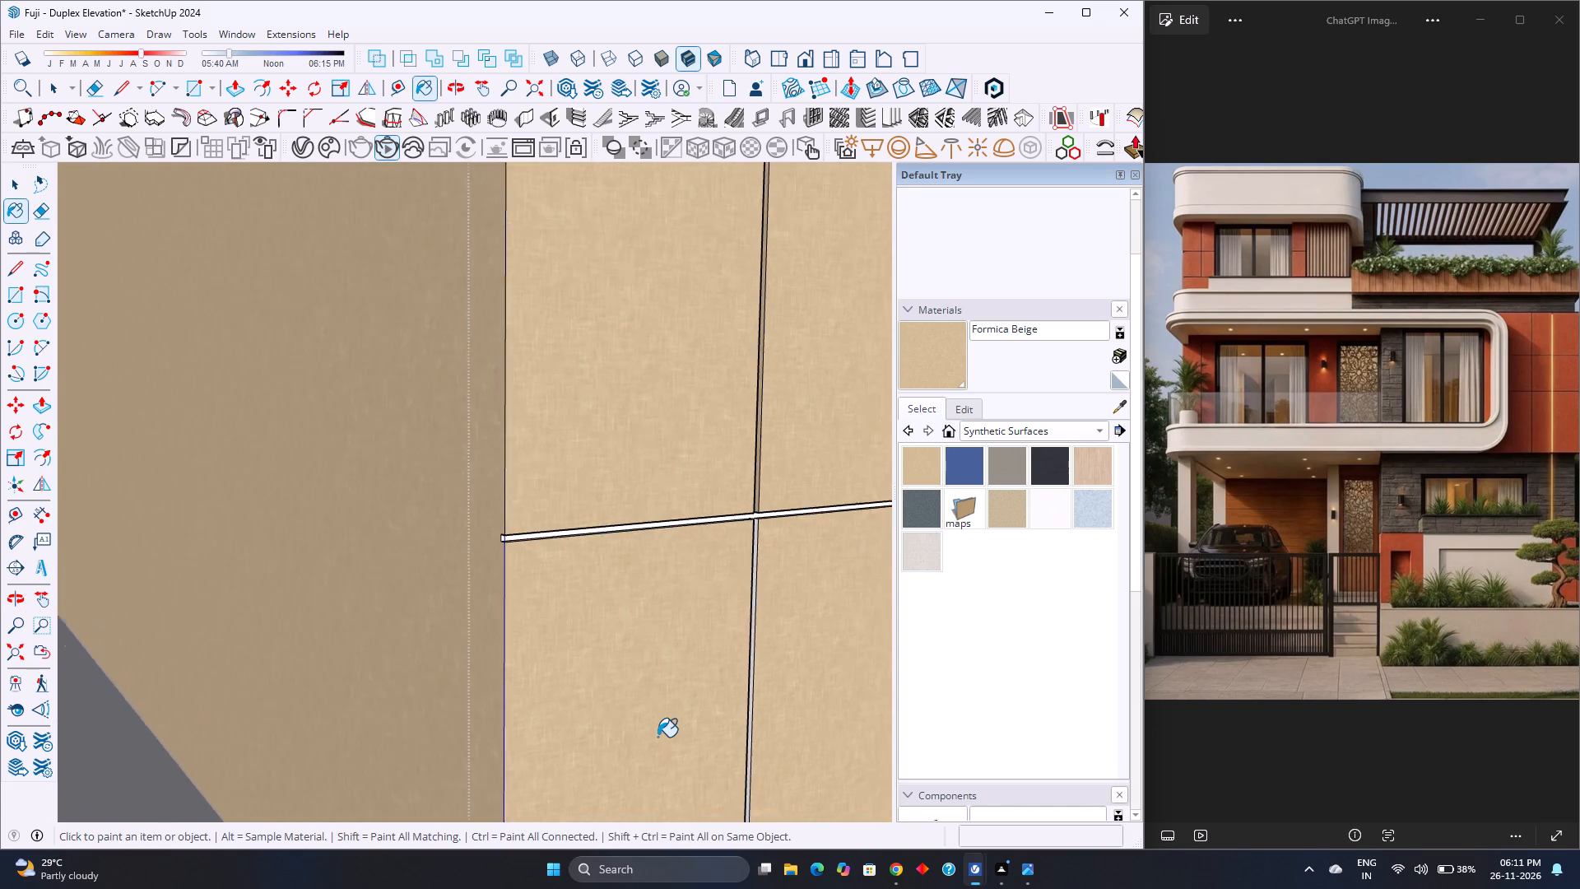
{"action": "scroll", "coordinate": [782, 465], "scroll_direction": "up", "scroll_amount": 13}
{"action": "left_click", "coordinate": [780, 487]}
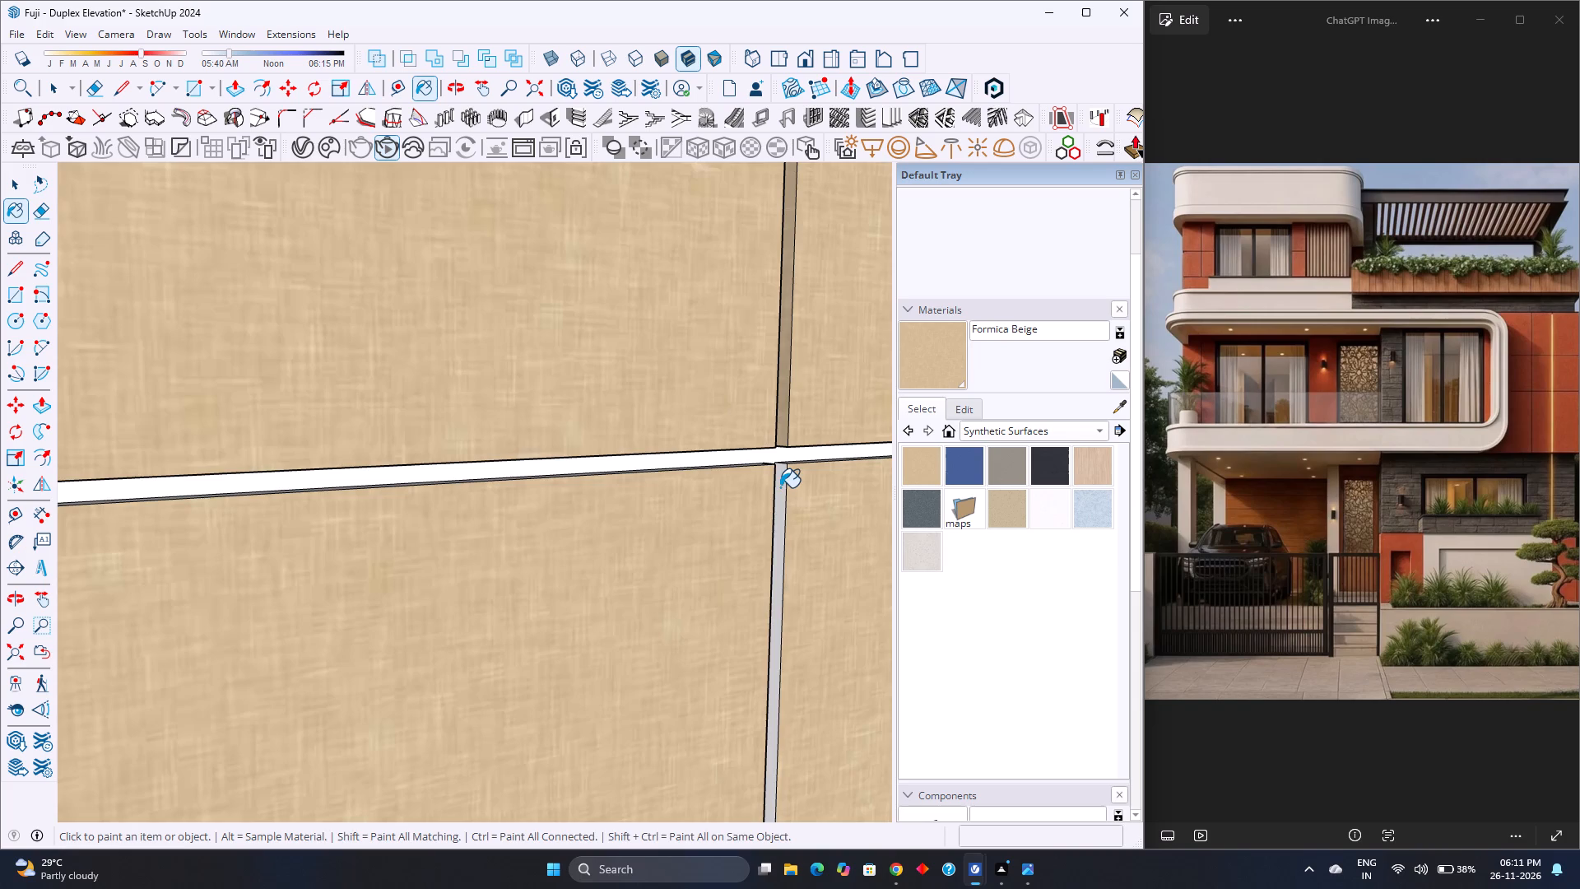
{"action": "scroll", "coordinate": [780, 487], "scroll_direction": "up", "scroll_amount": 3}
{"action": "middle_click_drag", "start_coordinate": [780, 487], "coordinate": [219, 506]}
{"action": "middle_click", "coordinate": [219, 506]}
{"action": "scroll", "coordinate": [739, 556], "scroll_direction": "up", "scroll_amount": 1}
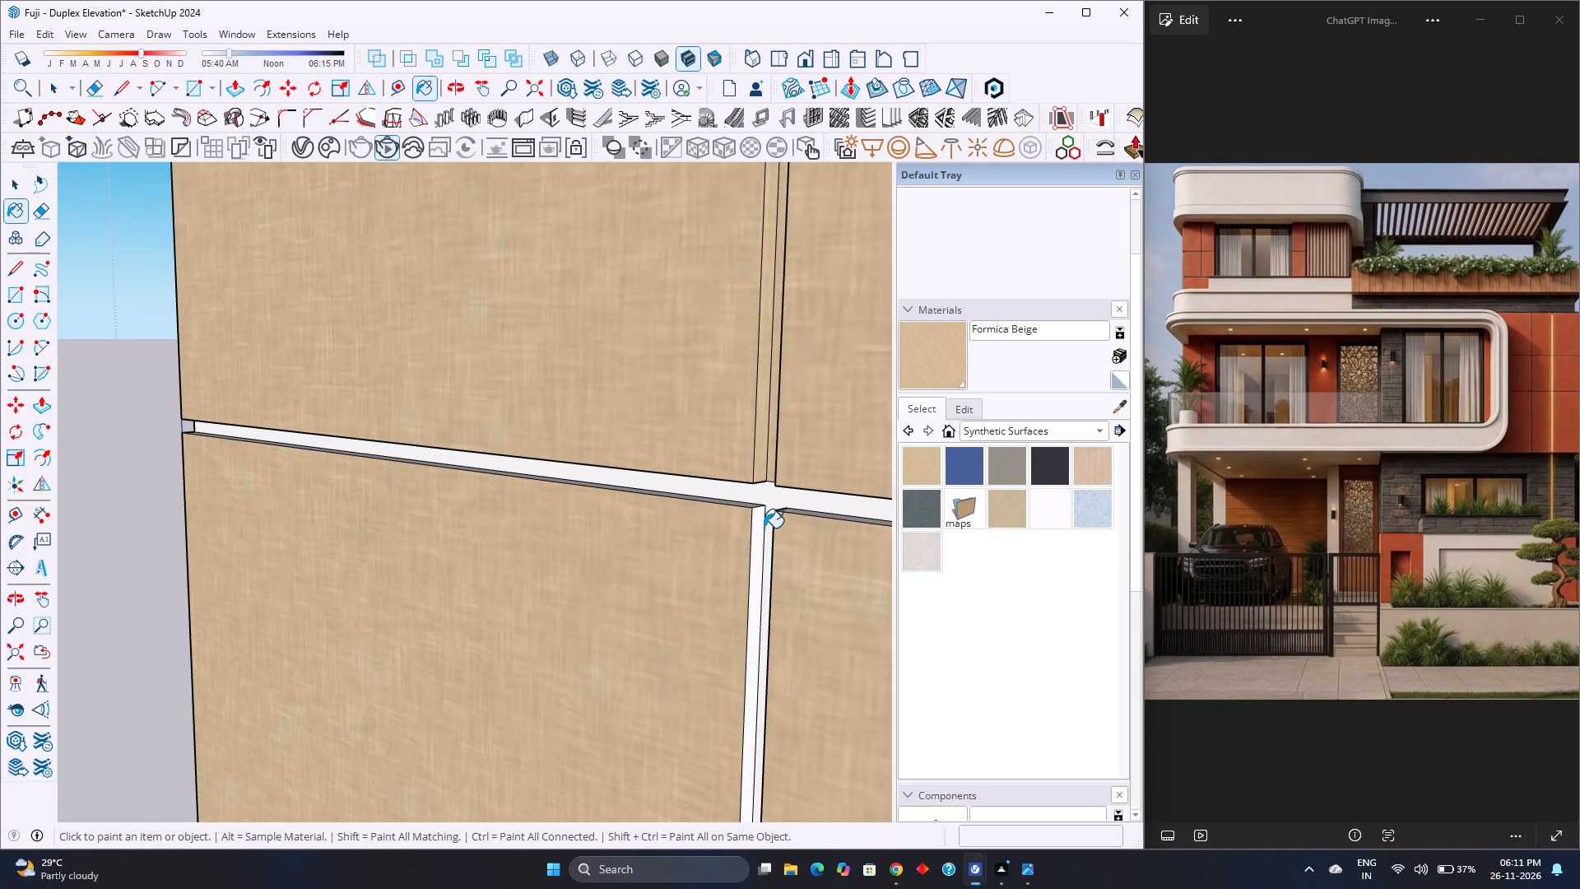
{"action": "left_click", "coordinate": [756, 528]}
{"action": "left_click", "coordinate": [768, 505]}
Paint the thin side face of the wall panel next to the fluted cladding with Formica Beige.
{"action": "scroll", "coordinate": [706, 552], "scroll_direction": "down", "scroll_amount": 8}
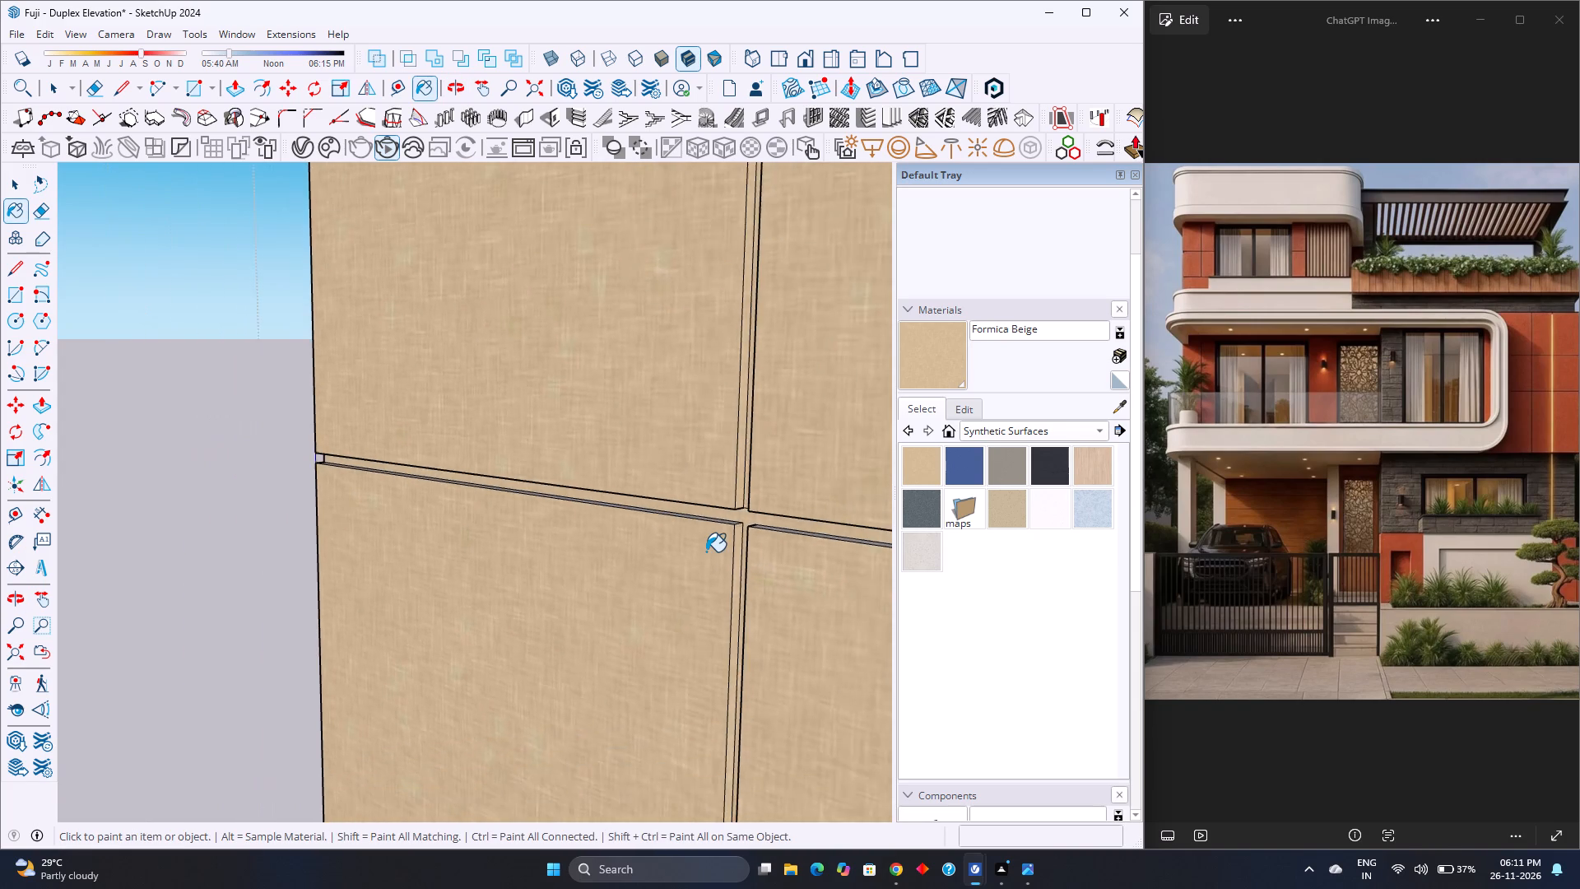
{"action": "scroll", "coordinate": [706, 552], "scroll_direction": "down", "scroll_amount": 15}
{"action": "scroll", "coordinate": [641, 563], "scroll_direction": "down", "scroll_amount": 11}
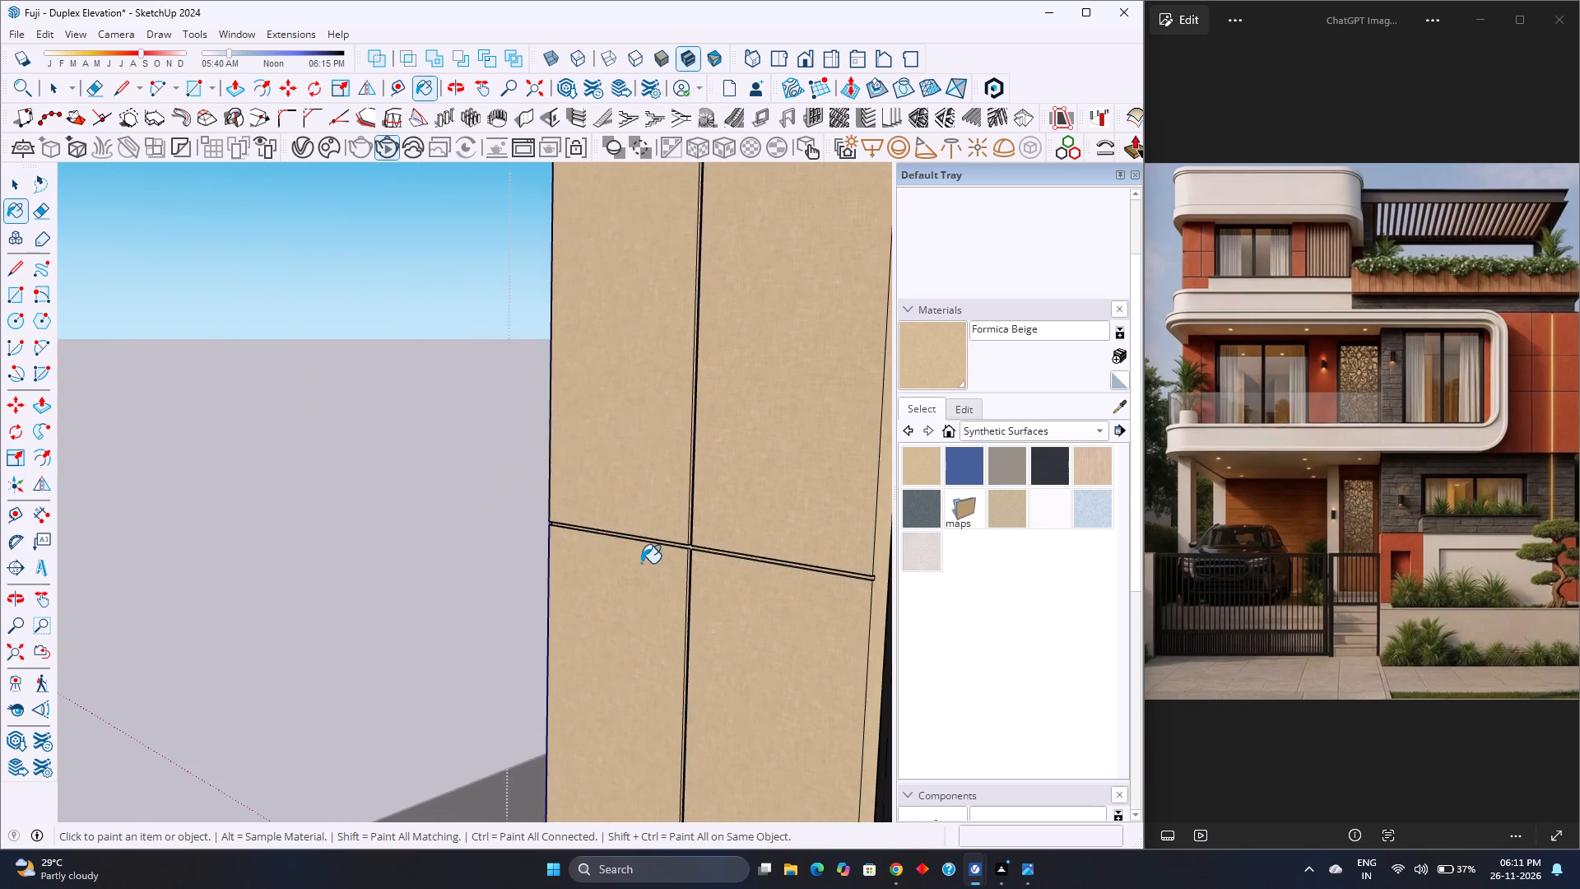
{"action": "scroll", "coordinate": [641, 563], "scroll_direction": "down", "scroll_amount": 6}
{"action": "middle_click_drag", "start_coordinate": [552, 588], "coordinate": [318, 560], "text": "shift"}
{"action": "middle_click", "coordinate": [318, 560], "text": "shift"}
{"action": "scroll", "coordinate": [317, 558], "scroll_direction": "down", "scroll_amount": 3}
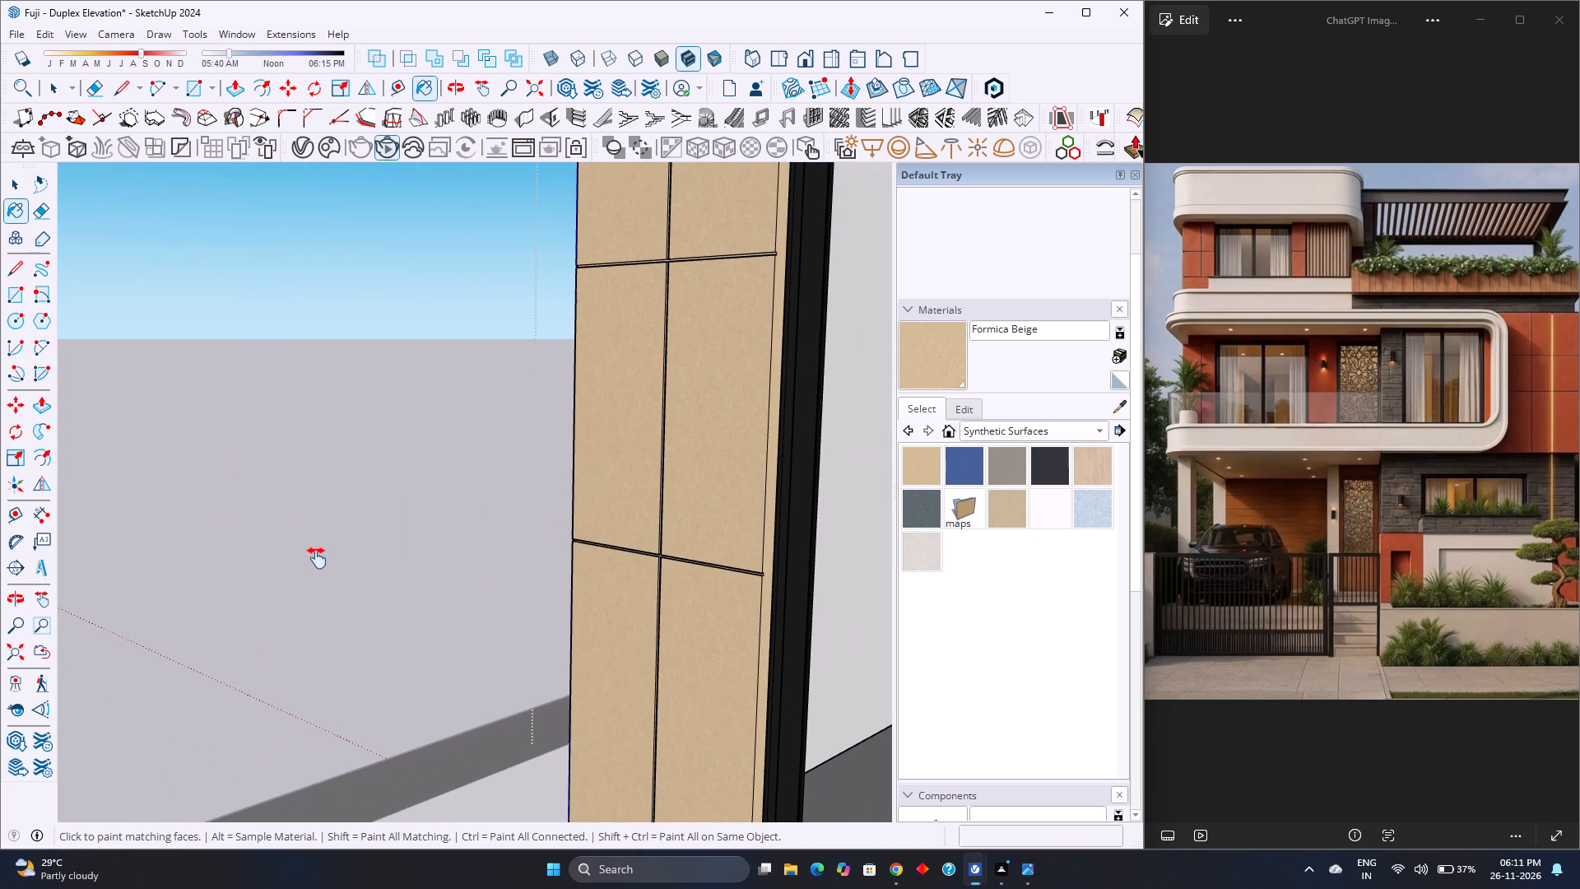
{"action": "scroll", "coordinate": [317, 558], "scroll_direction": "down", "scroll_amount": 10}
{"action": "scroll", "coordinate": [412, 560], "scroll_direction": "down", "scroll_amount": 5}
{"action": "middle_click_drag", "start_coordinate": [418, 561], "coordinate": [290, 570], "text": "shift"}
{"action": "middle_click", "coordinate": [290, 570], "text": "shift"}
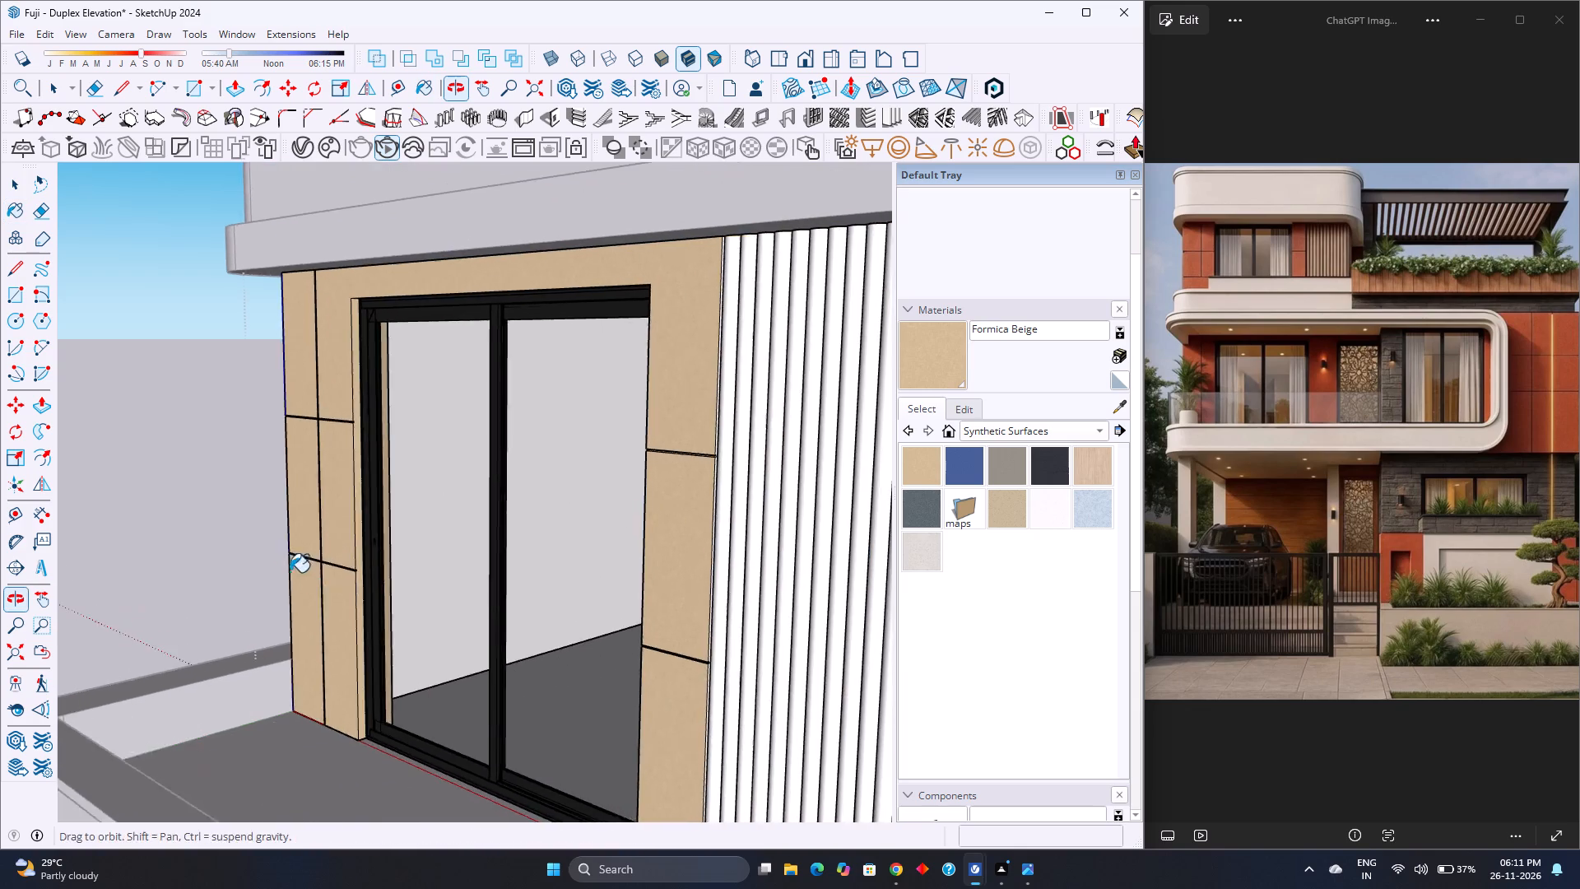
{"action": "middle_click_drag", "start_coordinate": [294, 575], "coordinate": [826, 676]}
{"action": "middle_click", "coordinate": [826, 676]}
{"action": "scroll", "coordinate": [812, 663], "scroll_direction": "down", "scroll_amount": 1}
{"action": "scroll", "coordinate": [712, 602], "scroll_direction": "up", "scroll_amount": 8}
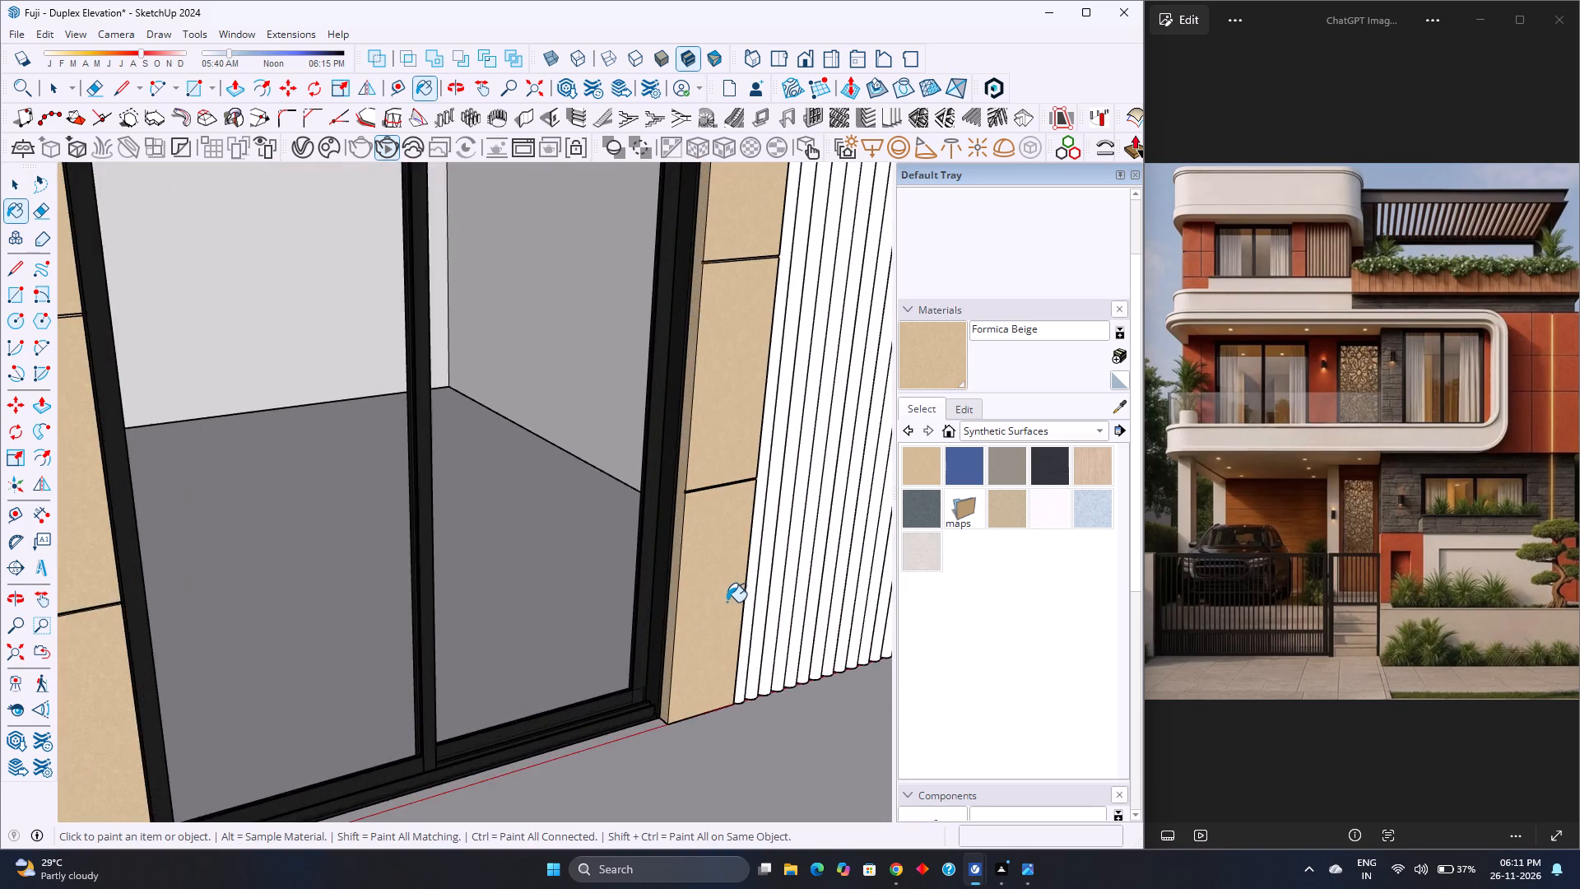
{"action": "scroll", "coordinate": [727, 602], "scroll_direction": "up", "scroll_amount": 6}
{"action": "middle_click_drag", "start_coordinate": [746, 608], "coordinate": [346, 598]}
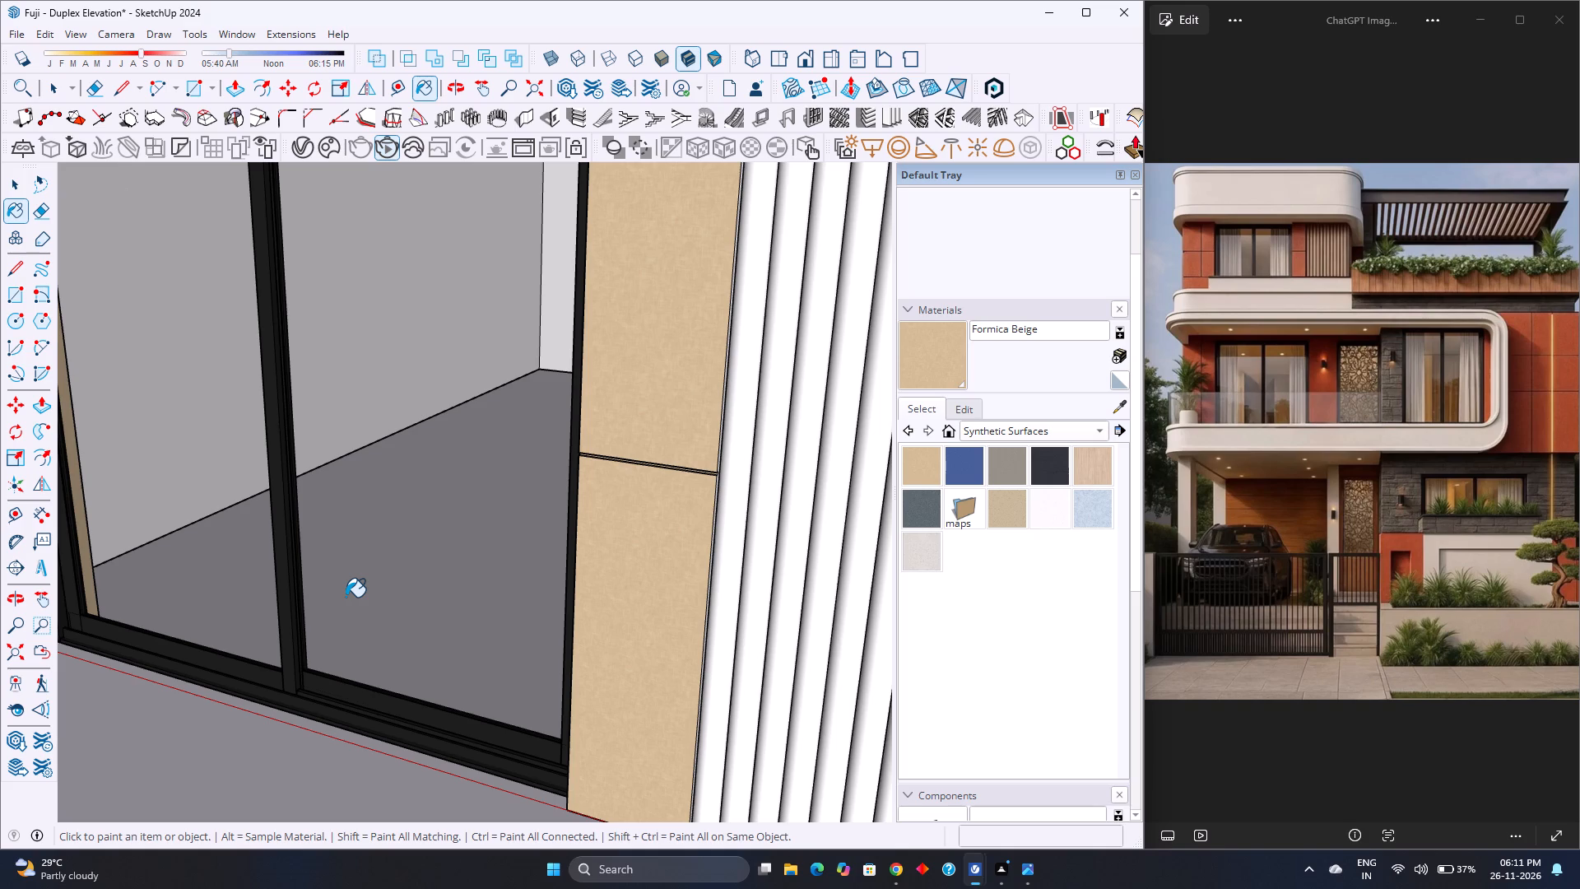
{"action": "scroll", "coordinate": [346, 597], "scroll_direction": "down", "scroll_amount": 4}
{"action": "scroll", "coordinate": [615, 631], "scroll_direction": "up", "scroll_amount": 3}
{"action": "scroll", "coordinate": [616, 631], "scroll_direction": "down", "scroll_amount": 3}
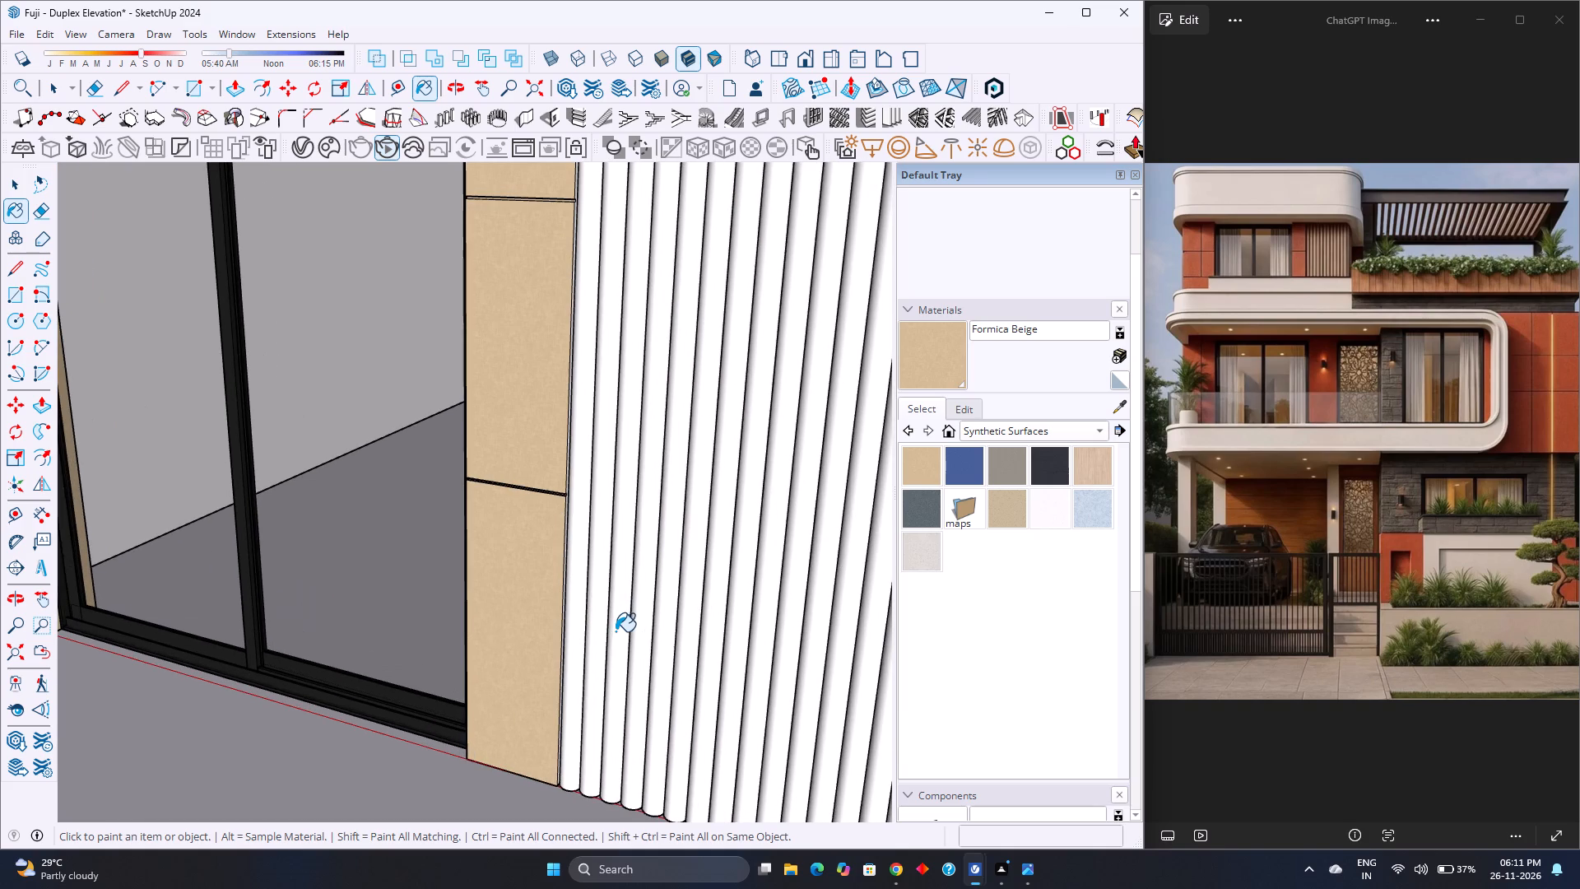
{"action": "scroll", "coordinate": [616, 631], "scroll_direction": "up", "scroll_amount": 3}
{"action": "scroll", "coordinate": [616, 631], "scroll_direction": "down", "scroll_amount": 4}
{"action": "scroll", "coordinate": [616, 631], "scroll_direction": "up", "scroll_amount": 4}
{"action": "scroll", "coordinate": [616, 631], "scroll_direction": "down", "scroll_amount": 1}
{"action": "scroll", "coordinate": [616, 631], "scroll_direction": "up", "scroll_amount": 1}
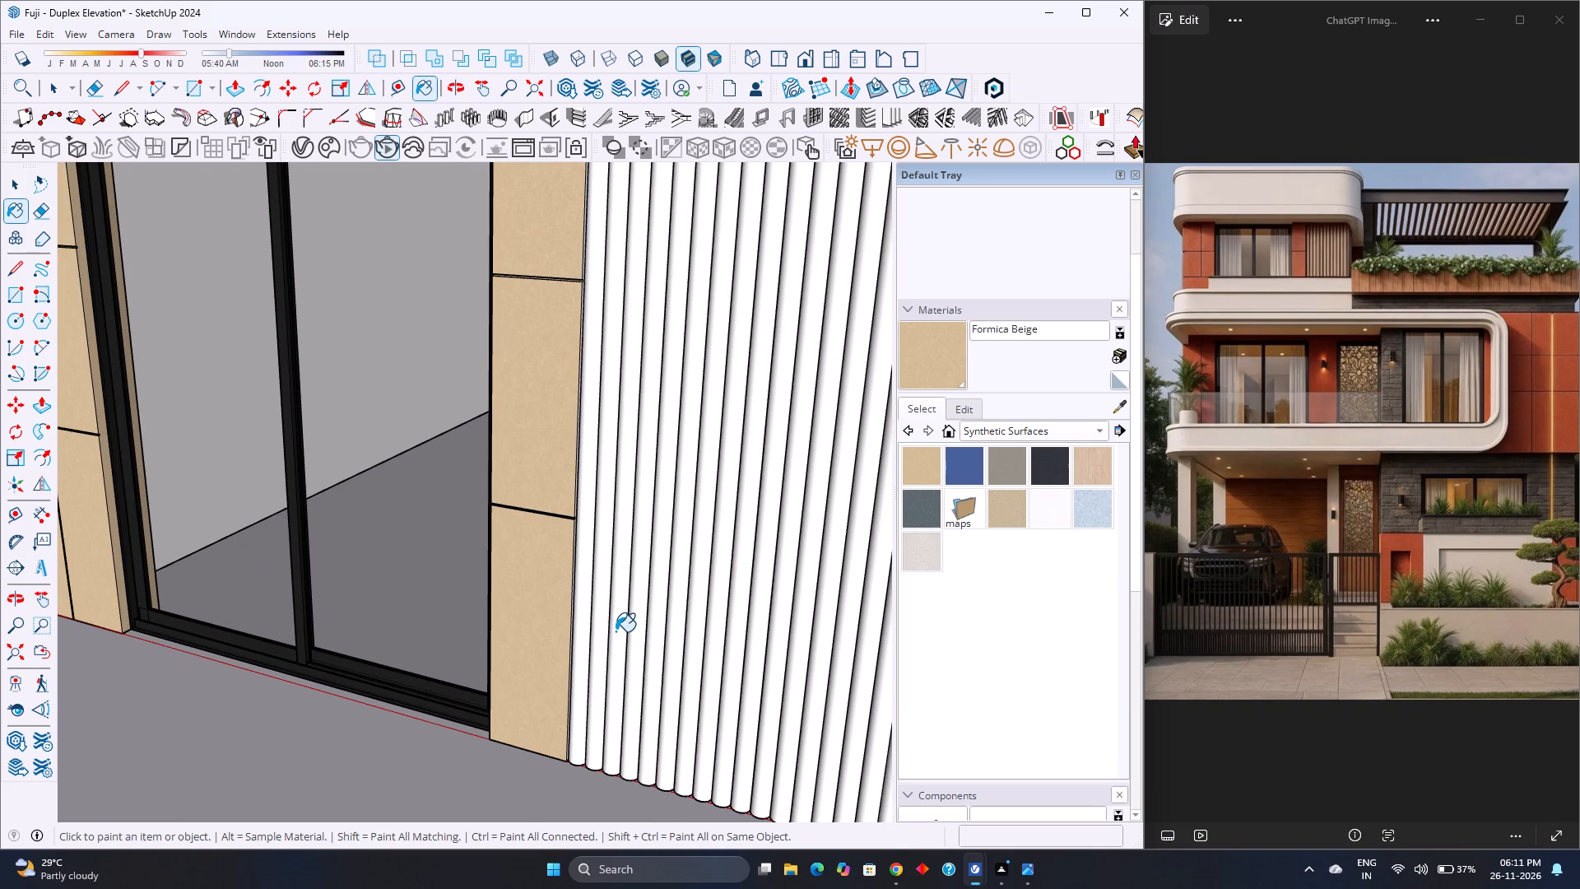
{"action": "scroll", "coordinate": [616, 631], "scroll_direction": "down", "scroll_amount": 3}
{"action": "scroll", "coordinate": [616, 631], "scroll_direction": "up", "scroll_amount": 3}
{"action": "scroll", "coordinate": [616, 630], "scroll_direction": "down", "scroll_amount": 4}
{"action": "scroll", "coordinate": [616, 630], "scroll_direction": "up", "scroll_amount": 4}
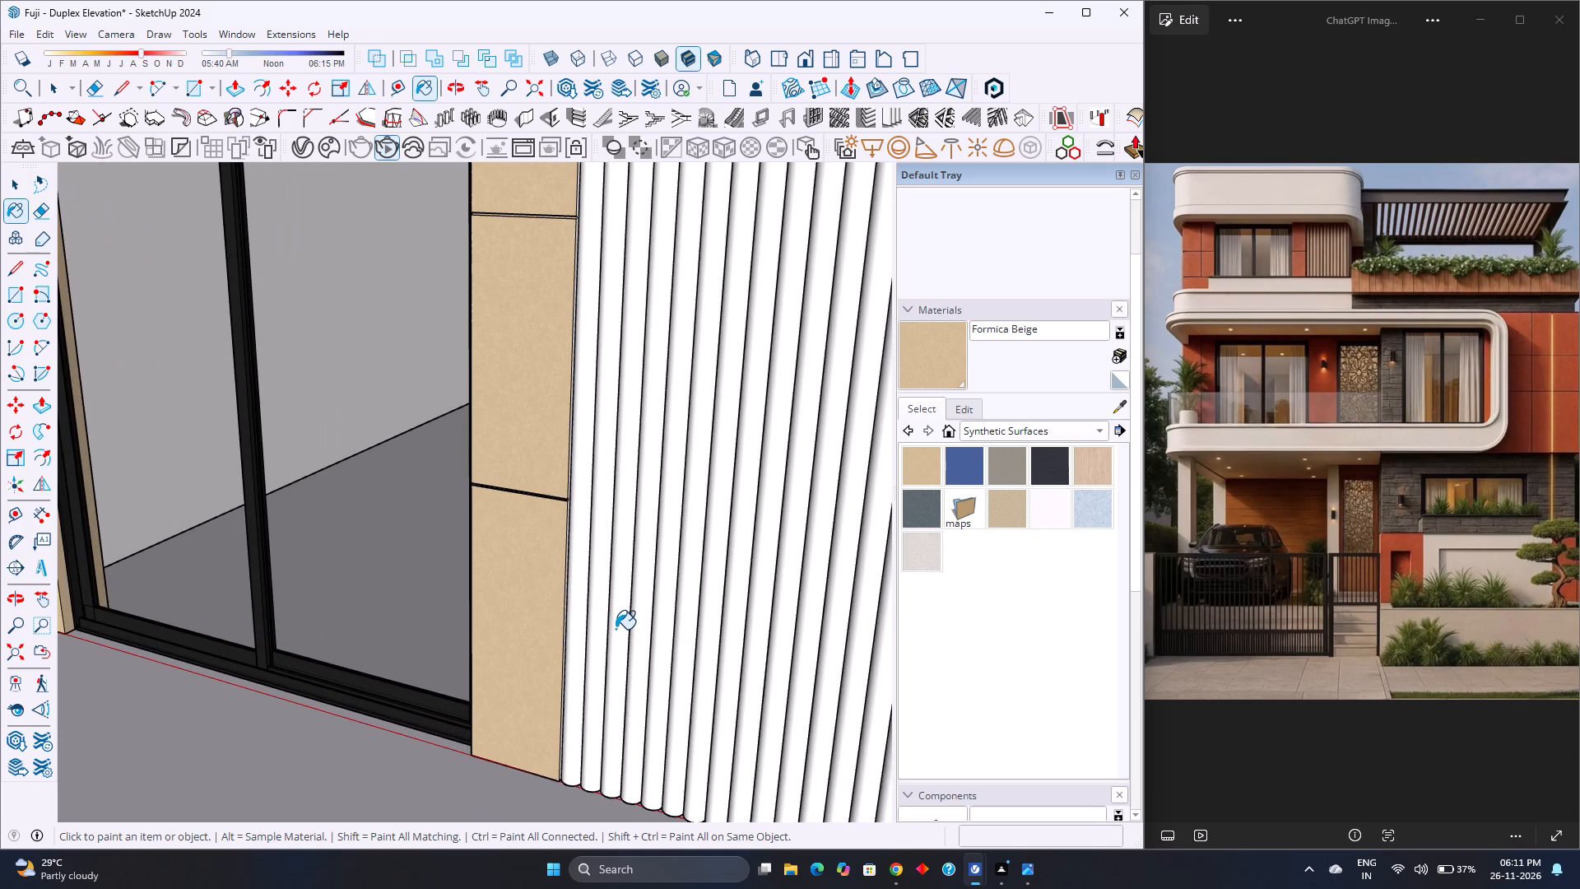
{"action": "scroll", "coordinate": [579, 552], "scroll_direction": "up", "scroll_amount": 15}
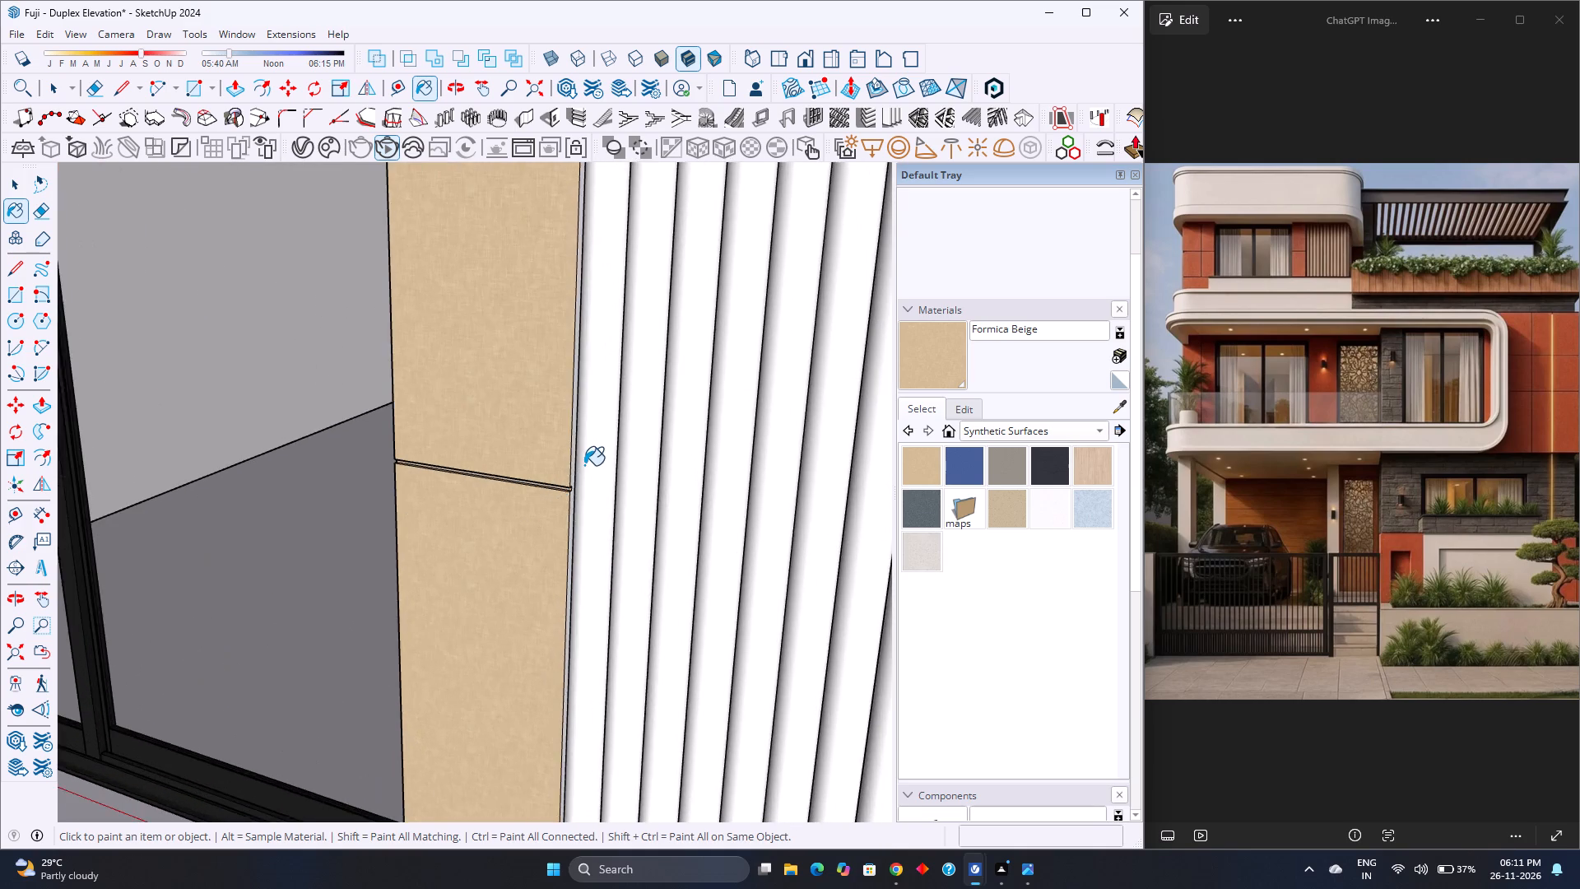
{"action": "scroll", "coordinate": [584, 465], "scroll_direction": "up", "scroll_amount": 8}
{"action": "scroll", "coordinate": [567, 478], "scroll_direction": "down", "scroll_amount": 3}
{"action": "scroll", "coordinate": [567, 478], "scroll_direction": "up", "scroll_amount": 4}
{"action": "scroll", "coordinate": [567, 478], "scroll_direction": "down", "scroll_amount": 3}
{"action": "scroll", "coordinate": [567, 478], "scroll_direction": "up", "scroll_amount": 9}
{"action": "left_click", "coordinate": [567, 478]}
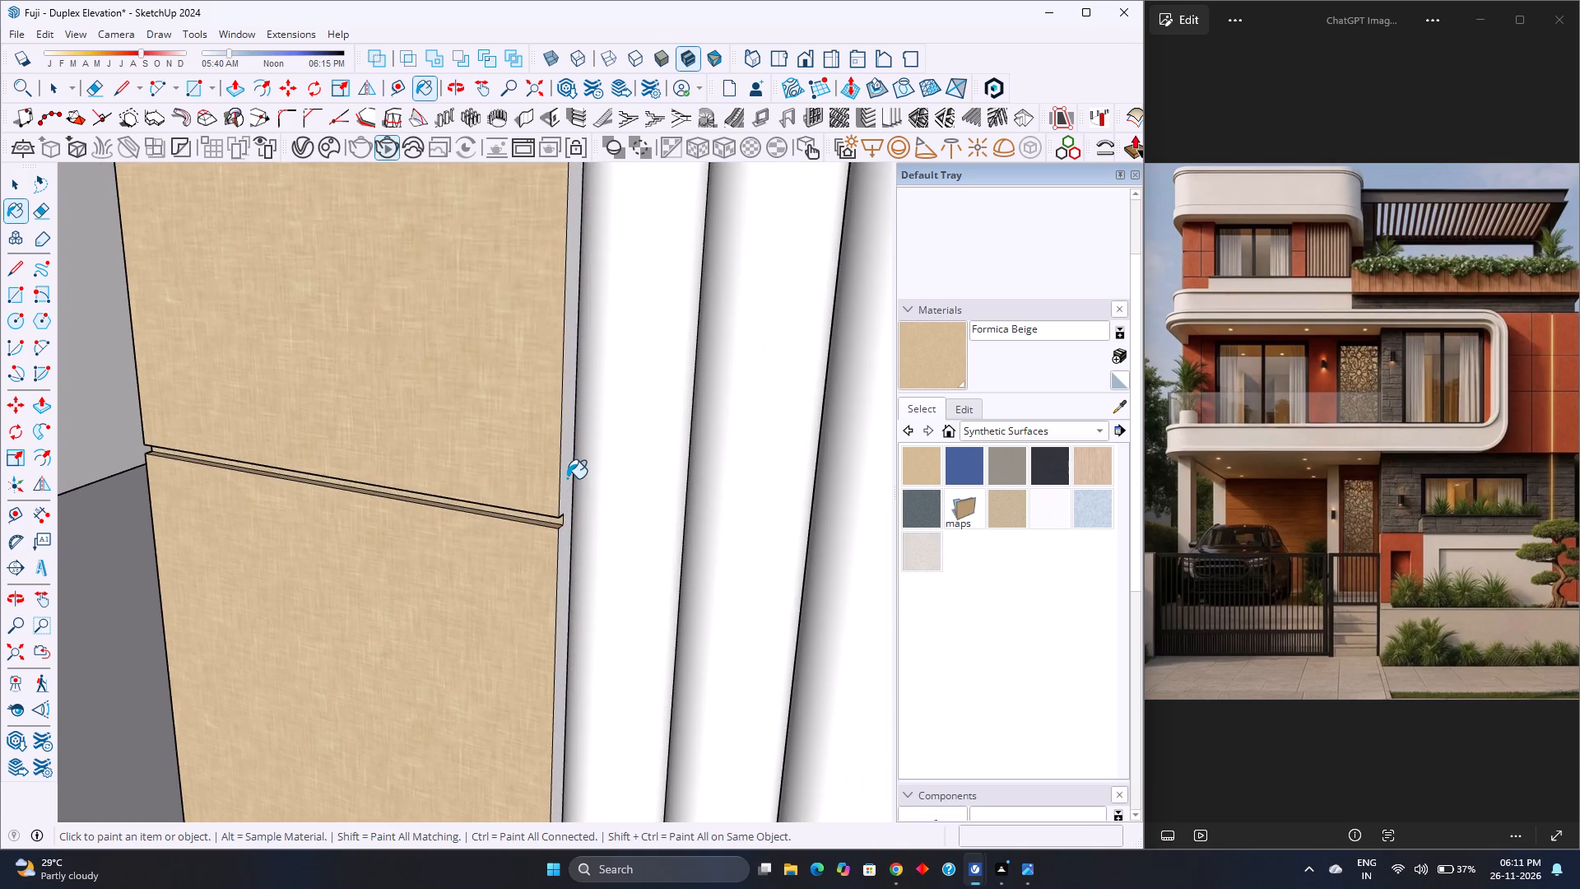
{"action": "scroll", "coordinate": [501, 639], "scroll_direction": "down", "scroll_amount": 6}
{"action": "key", "text": "space"}
Paint the top-floor room's side wall facing the pergola terrace with Formica Beige.
{"action": "scroll", "coordinate": [503, 631], "scroll_direction": "down", "scroll_amount": 16}
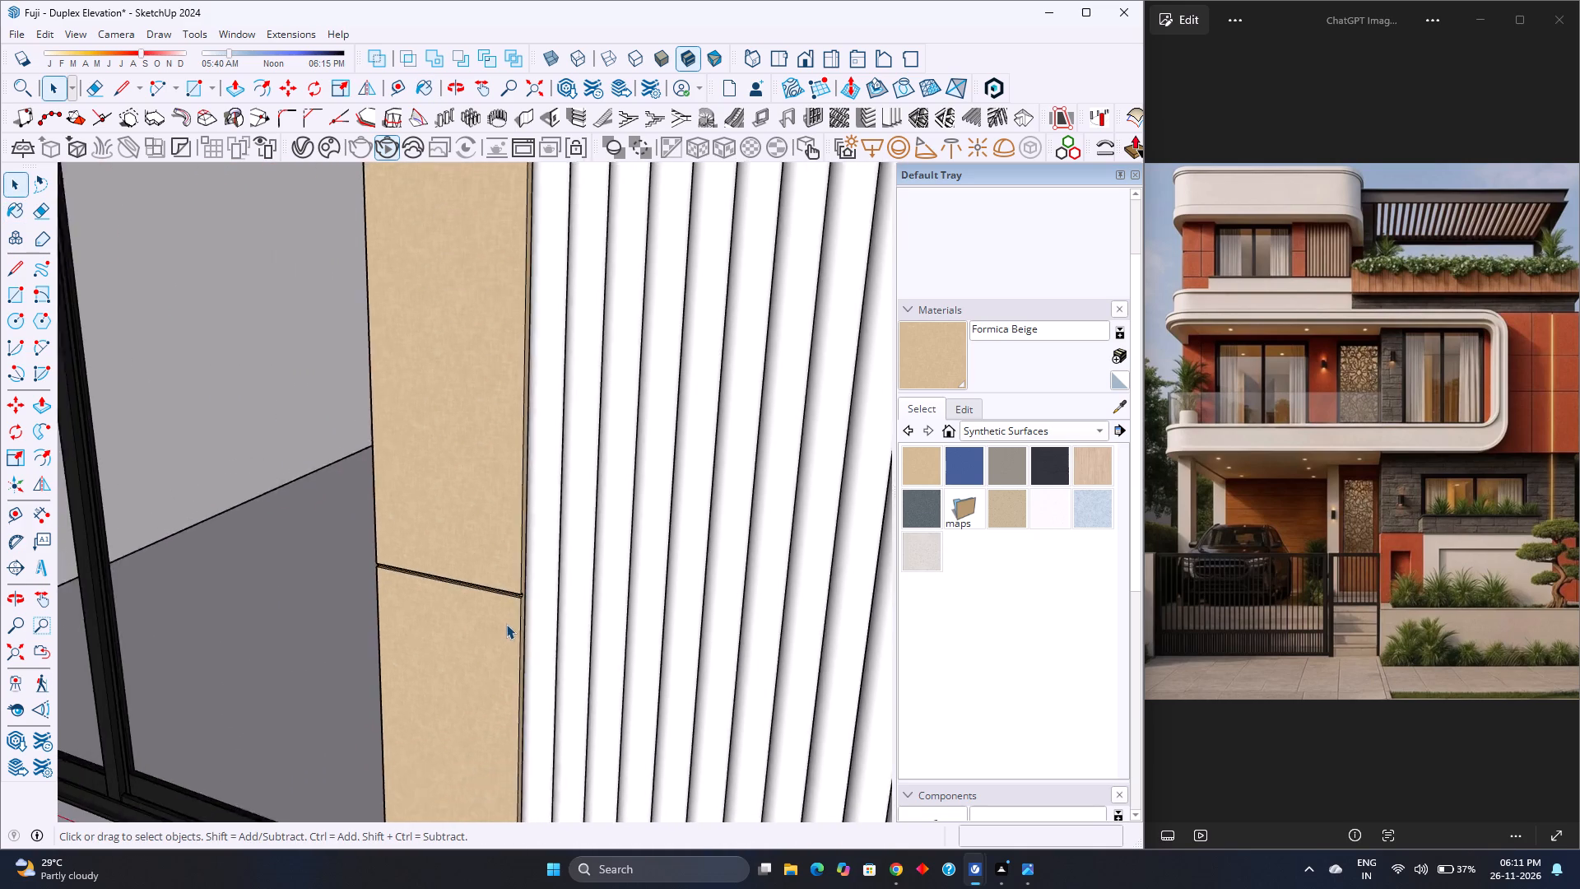
{"action": "scroll", "coordinate": [506, 624], "scroll_direction": "down", "scroll_amount": 20}
{"action": "scroll", "coordinate": [506, 624], "scroll_direction": "down", "scroll_amount": 10}
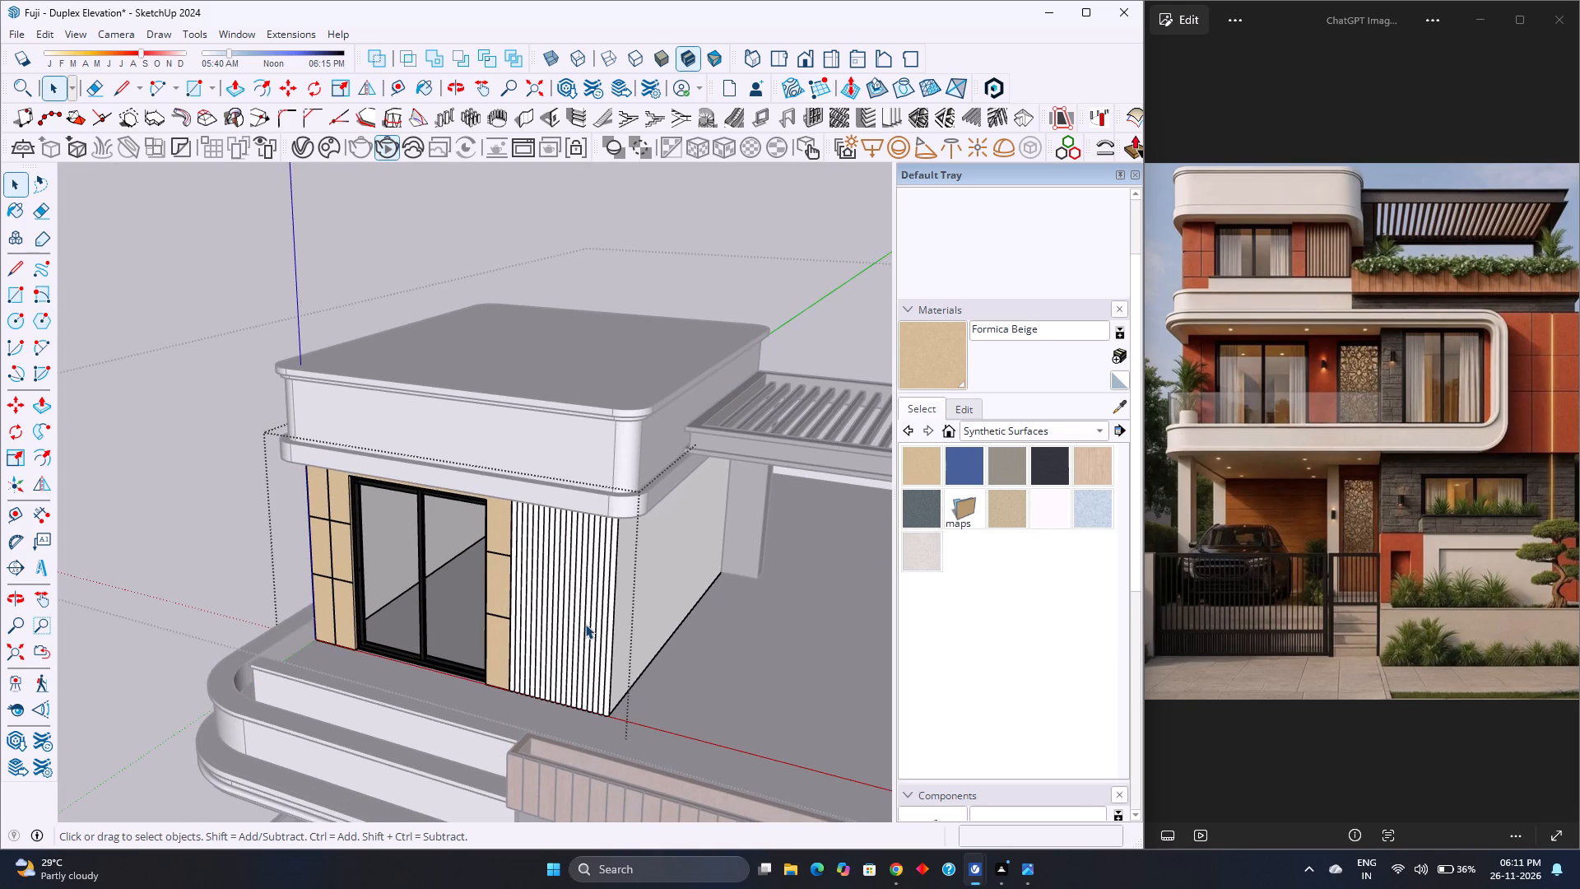
{"action": "scroll", "coordinate": [585, 624], "scroll_direction": "down", "scroll_amount": 7}
{"action": "left_click", "coordinate": [647, 598]}
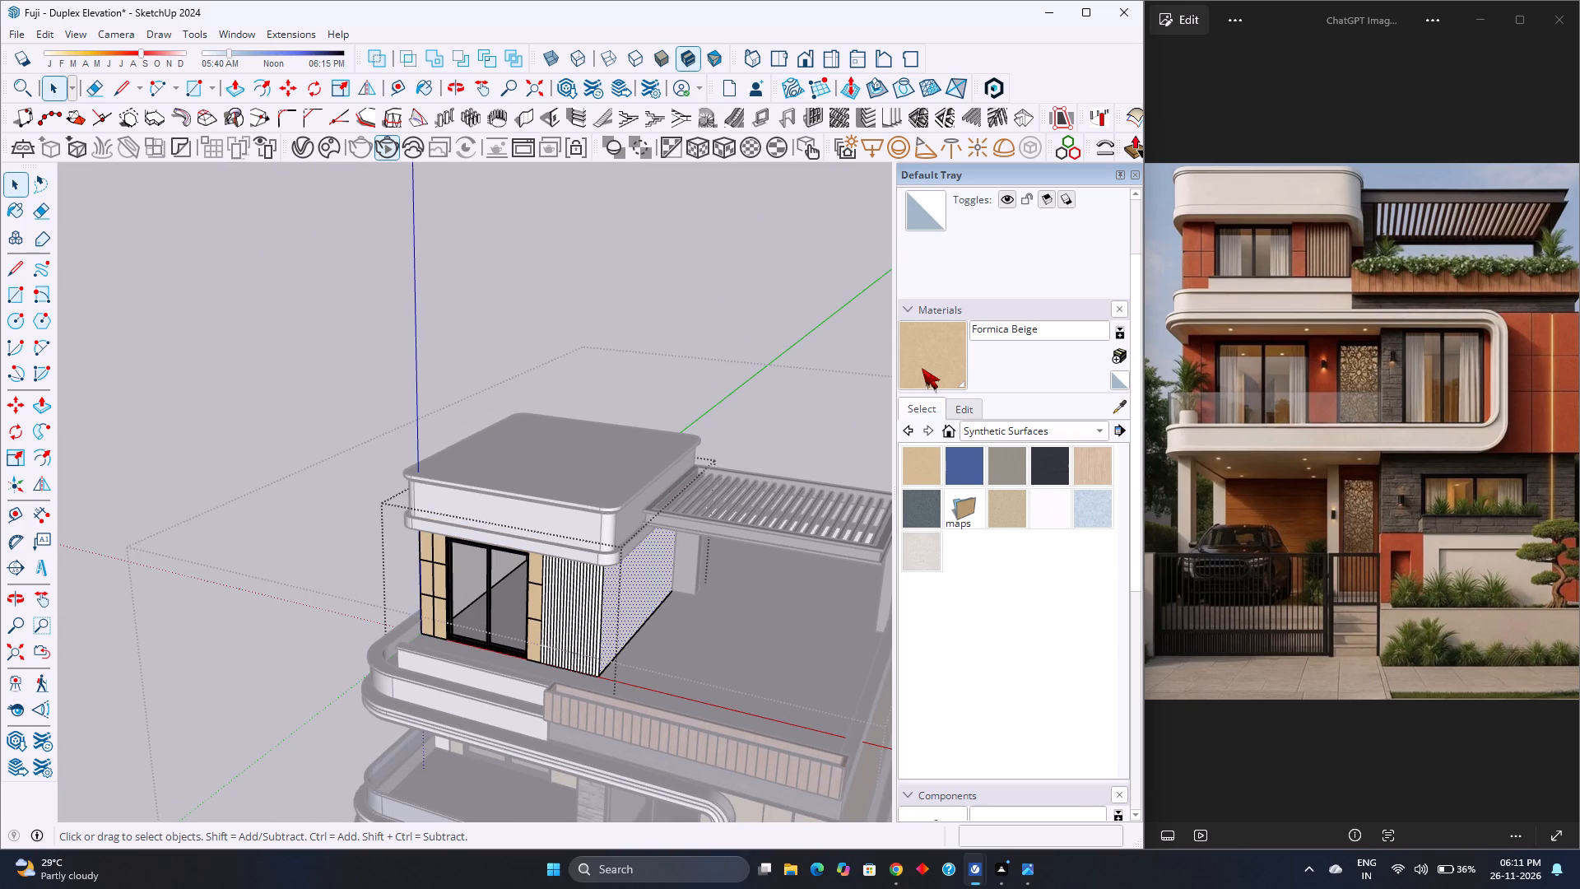
{"action": "left_click", "coordinate": [922, 368]}
{"action": "left_click", "coordinate": [658, 580]}
{"action": "key", "text": "space"}
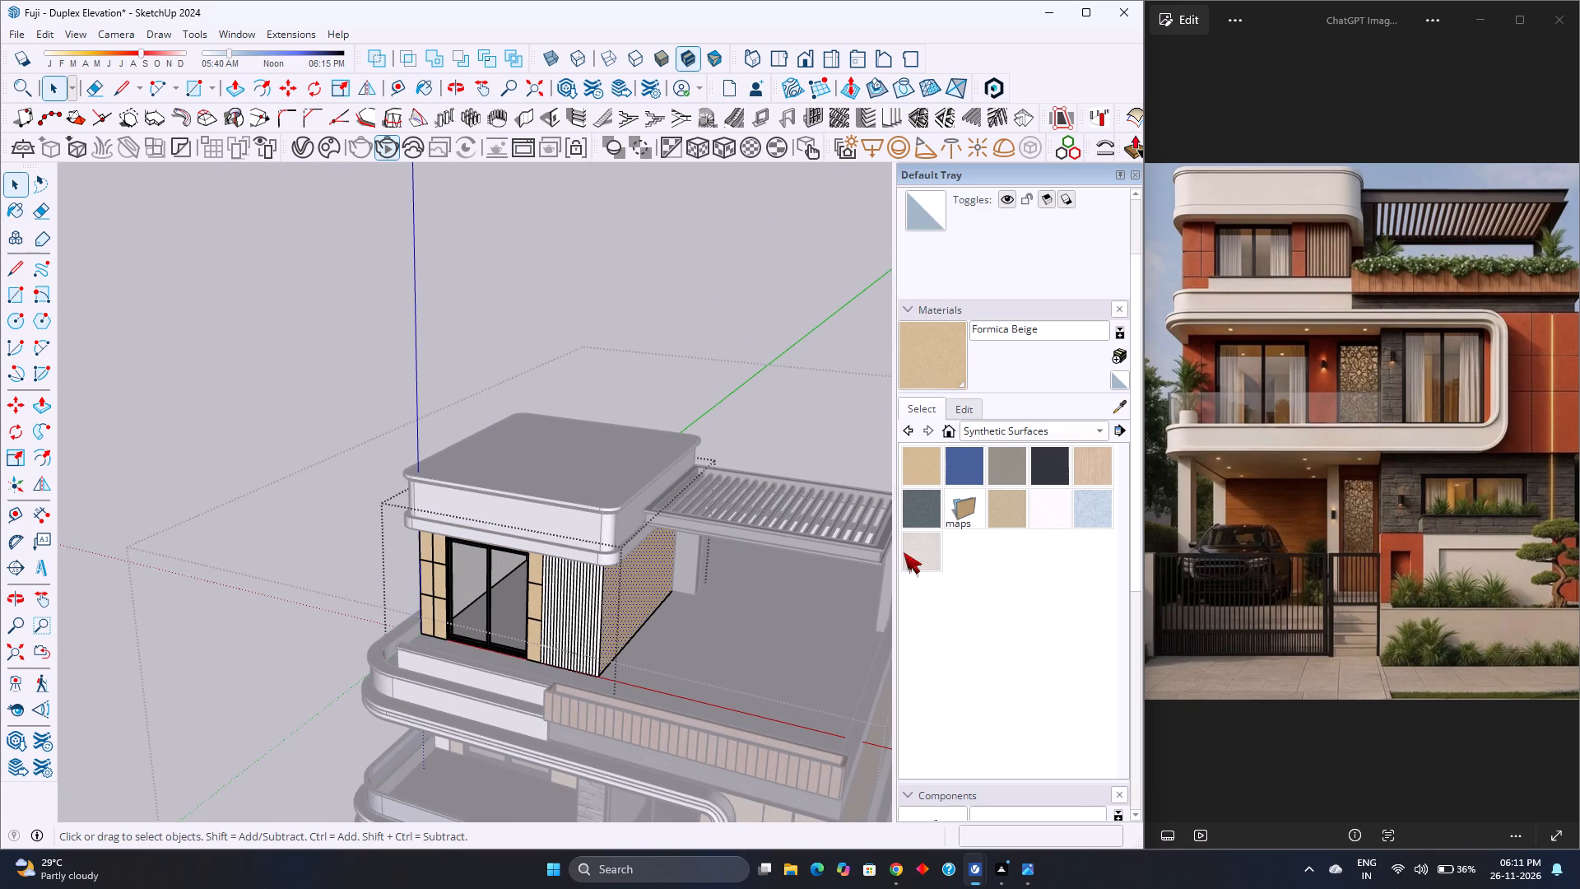
Edit the Formica Beige material's colour, shifting its hue to a reddish 10 to approach the reference façade.
{"action": "left_click", "coordinate": [963, 409]}
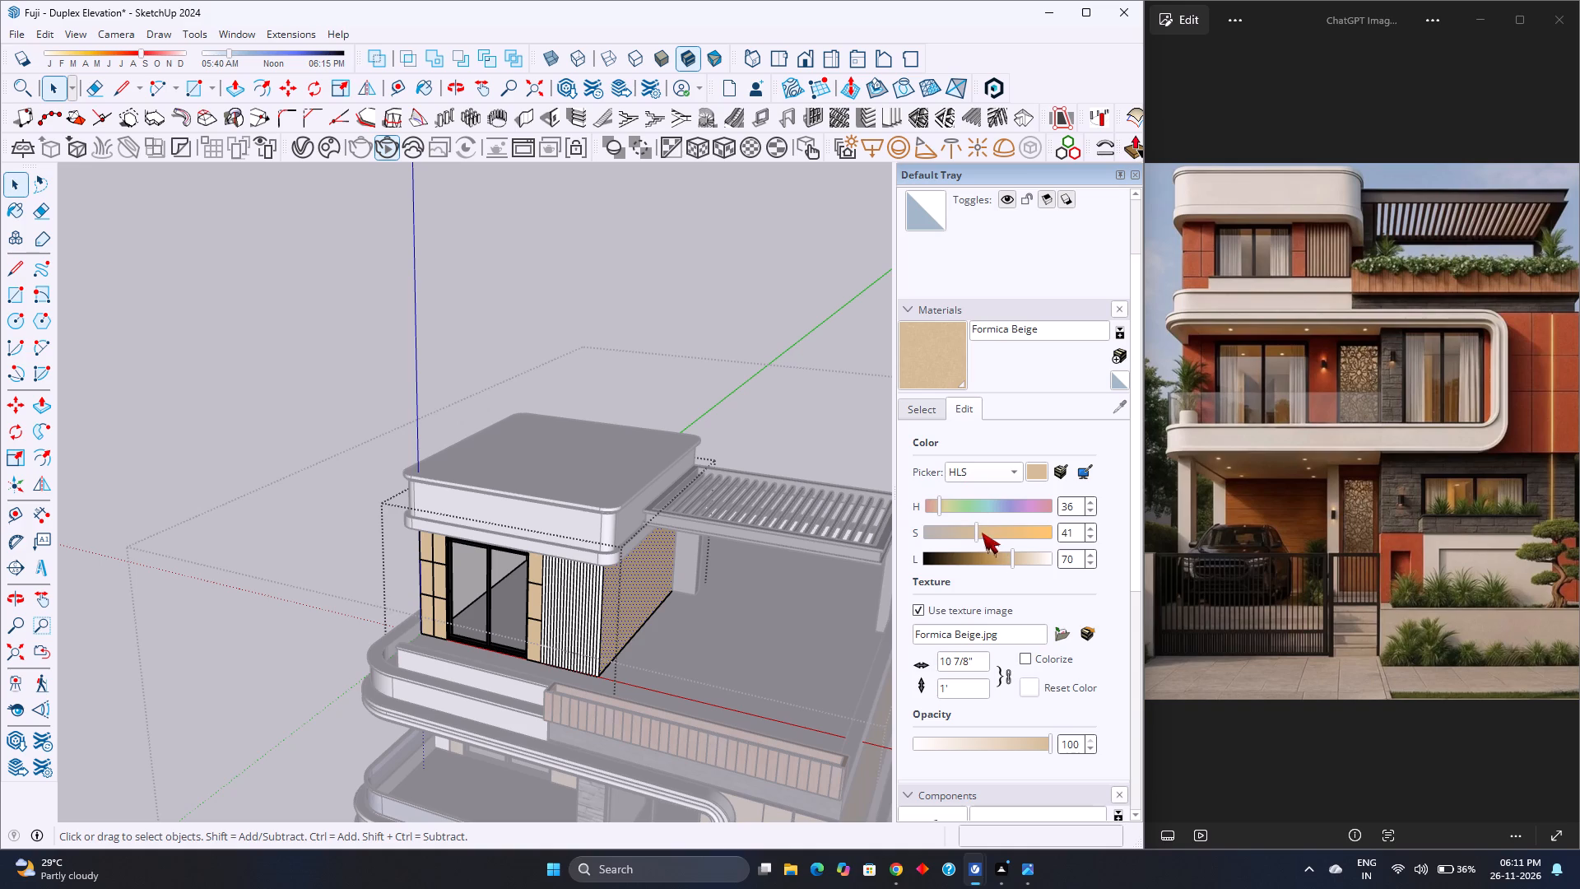
{"action": "left_click_drag", "start_coordinate": [940, 502], "coordinate": [1052, 514]}
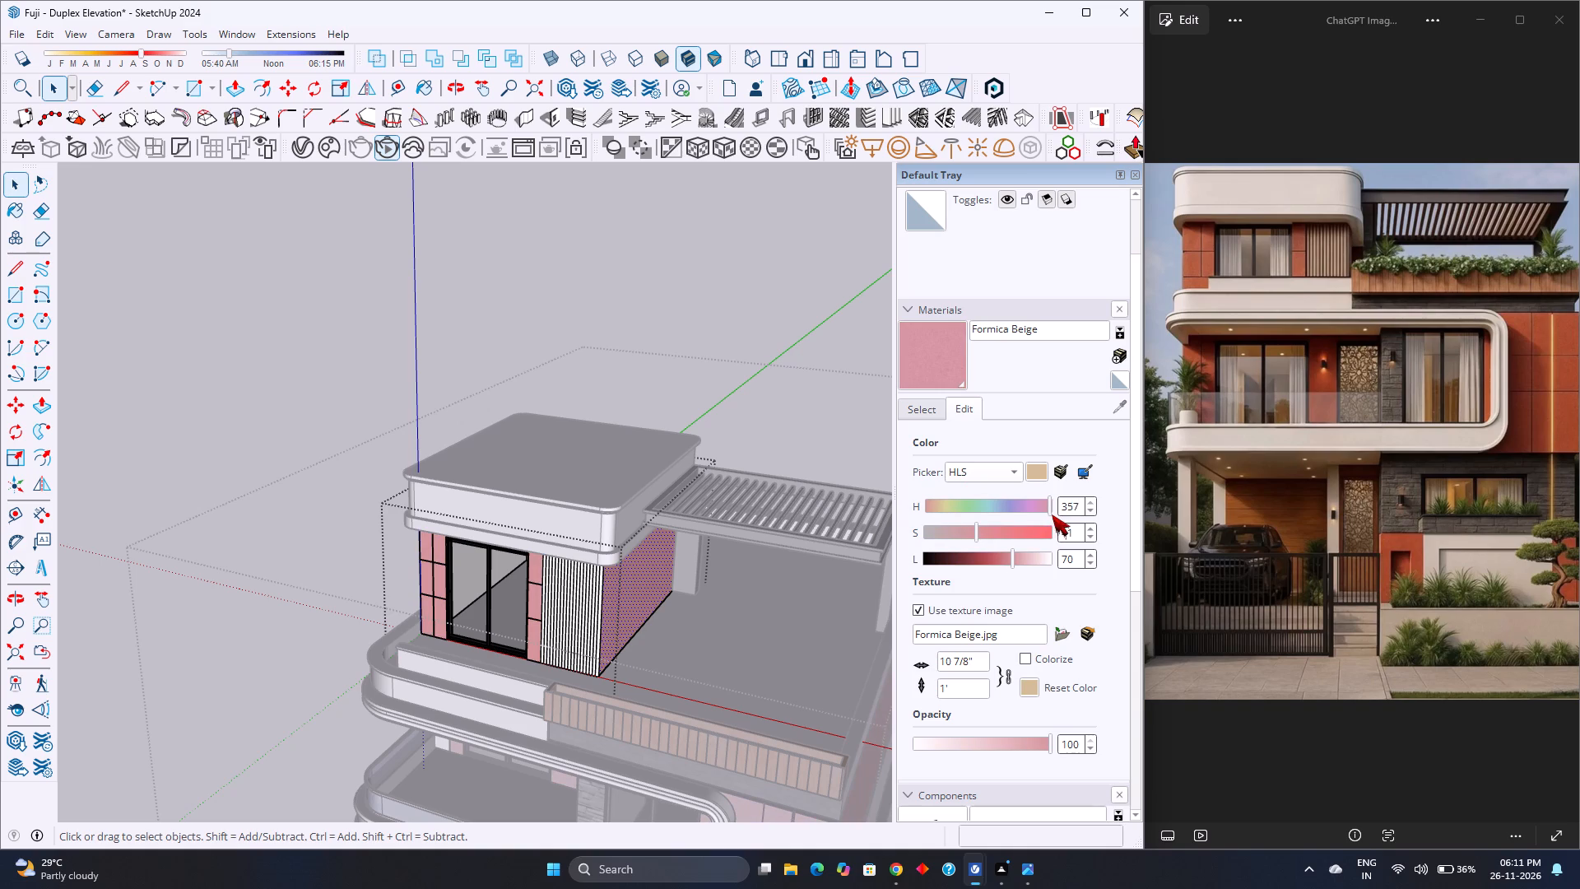
{"action": "left_click_drag", "start_coordinate": [1052, 514], "coordinate": [1055, 514]}
{"action": "scroll", "coordinate": [464, 560], "scroll_direction": "down", "scroll_amount": 6}
{"action": "middle_click_drag", "start_coordinate": [440, 632], "coordinate": [594, 528]}
{"action": "middle_click_drag", "start_coordinate": [594, 528], "coordinate": [602, 472]}
{"action": "middle_click", "coordinate": [602, 472]}
{"action": "scroll", "coordinate": [602, 472], "scroll_direction": "down", "scroll_amount": 4}
{"action": "scroll", "coordinate": [795, 567], "scroll_direction": "up", "scroll_amount": 3}
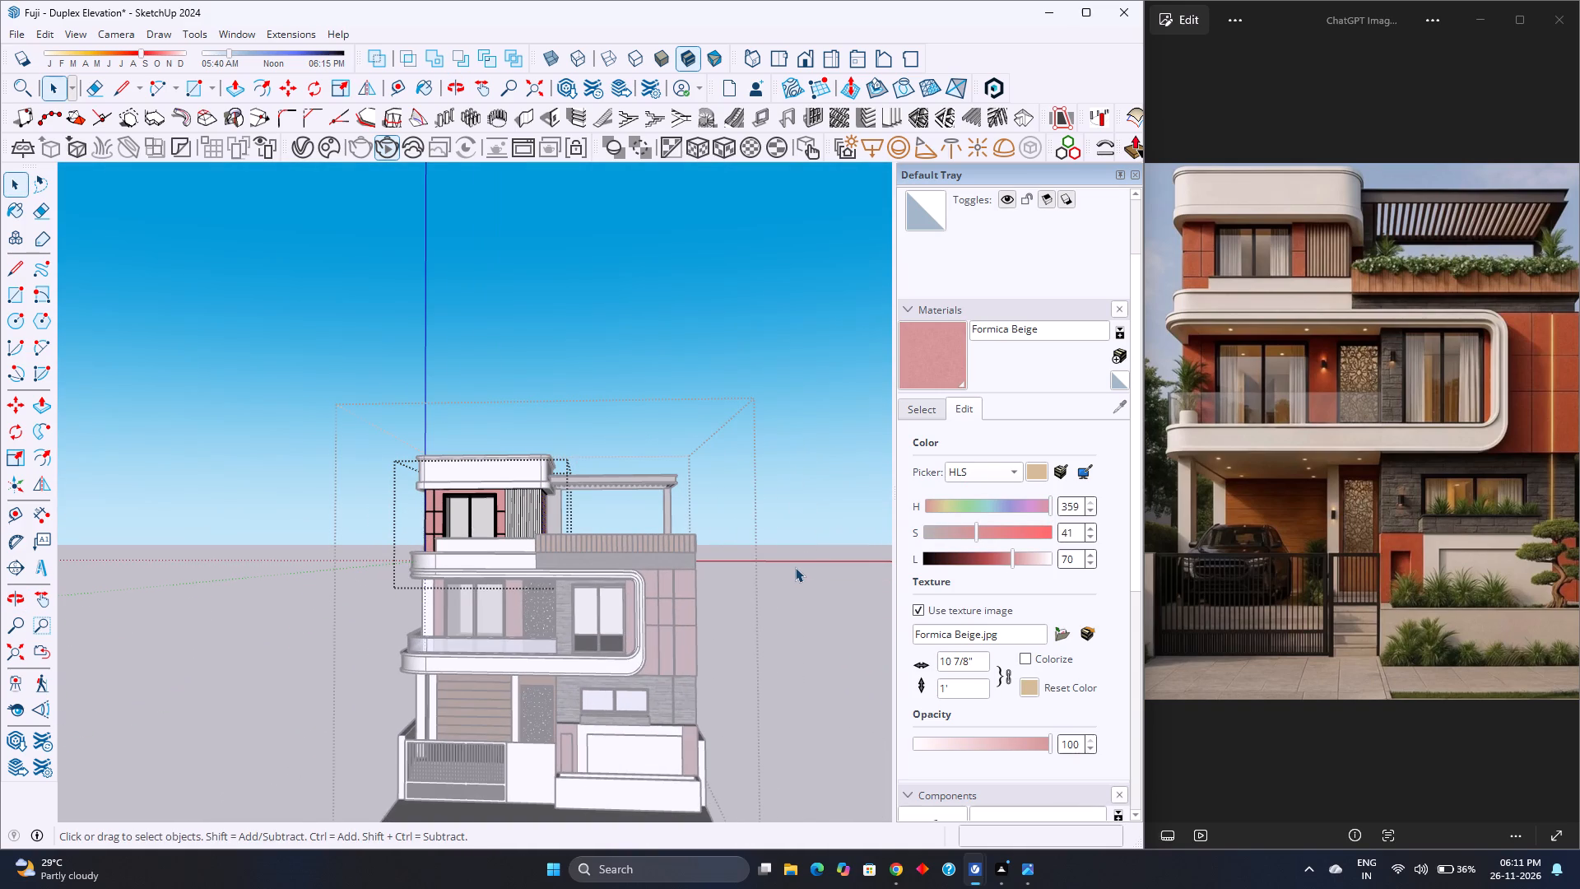
{"action": "scroll", "coordinate": [981, 523], "scroll_direction": "up", "scroll_amount": 3}
{"action": "scroll", "coordinate": [996, 539], "scroll_direction": "down", "scroll_amount": 1}
{"action": "scroll", "coordinate": [624, 565], "scroll_direction": "down", "scroll_amount": 4}
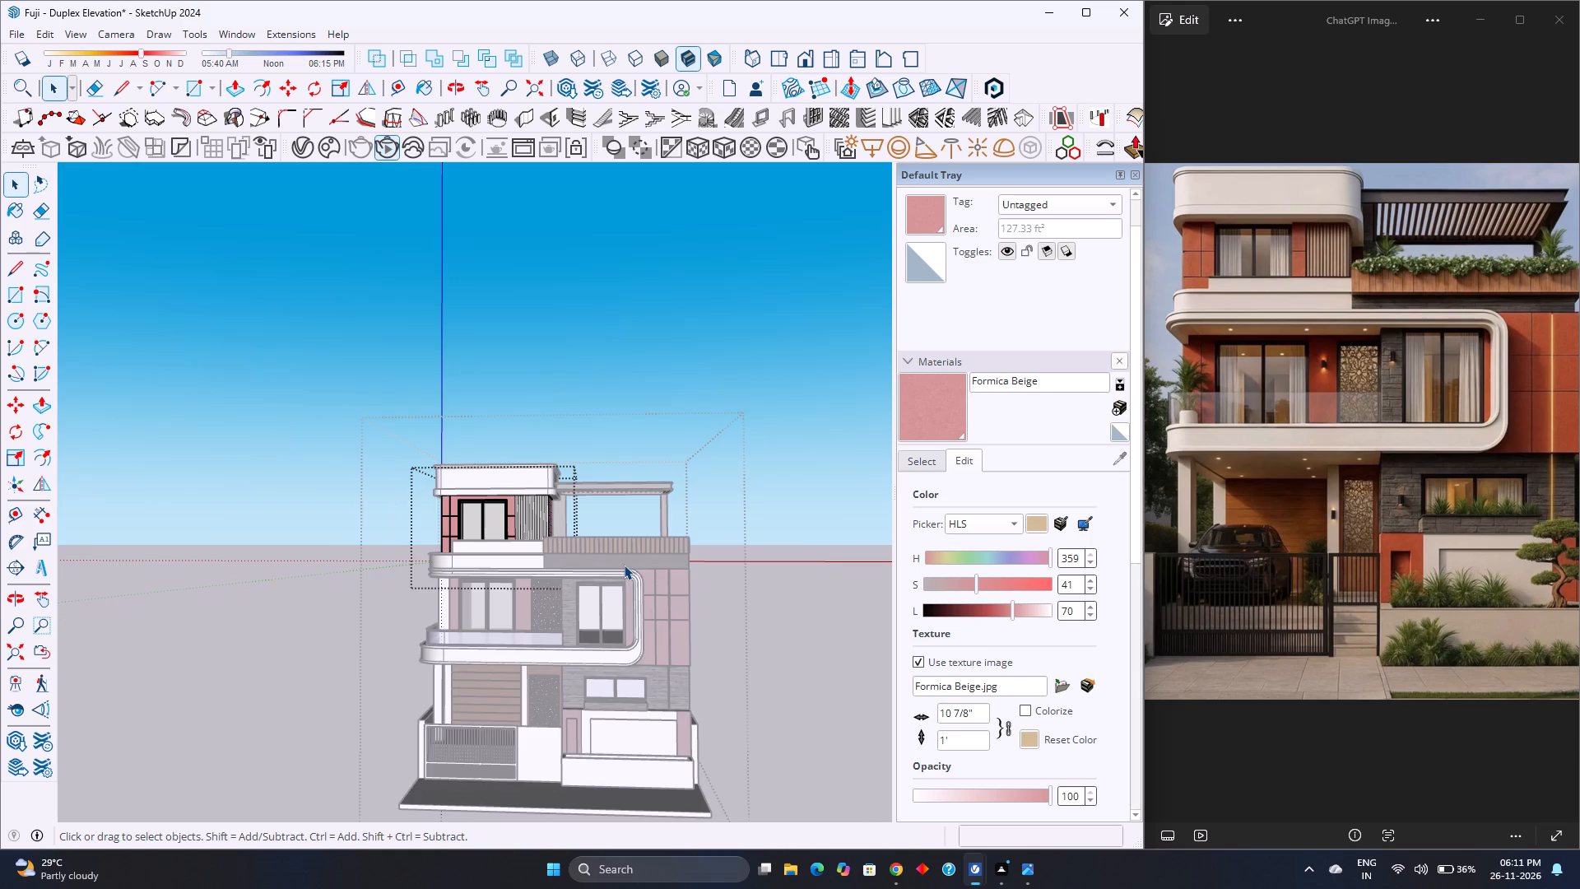
{"action": "scroll", "coordinate": [650, 619], "scroll_direction": "up", "scroll_amount": 7}
{"action": "left_click_drag", "start_coordinate": [1035, 561], "coordinate": [968, 560]}
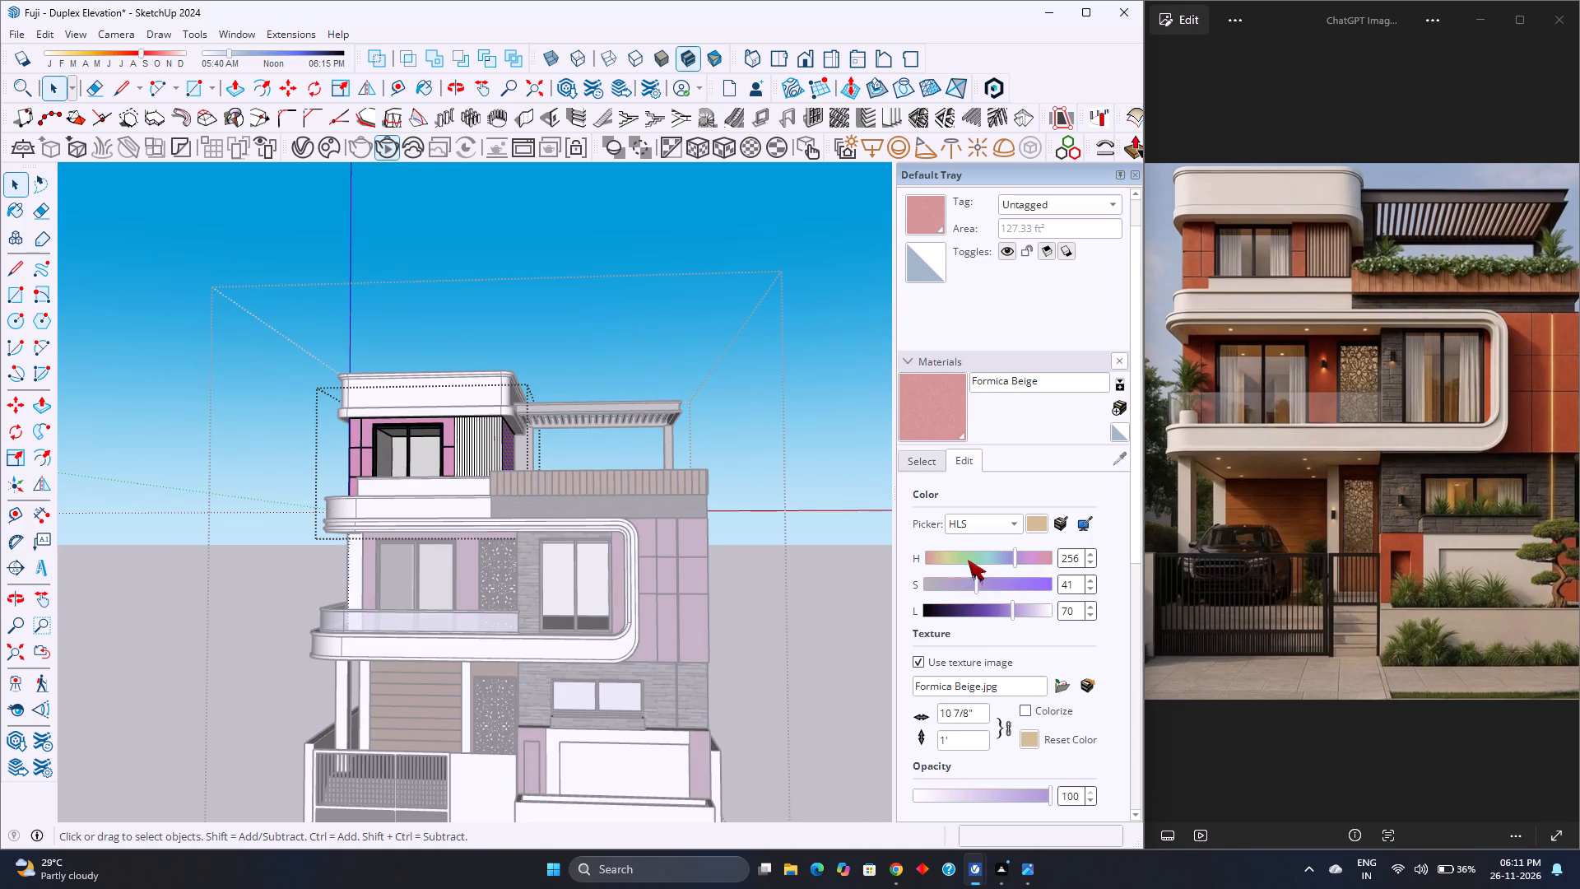
{"action": "left_click_drag", "start_coordinate": [968, 560], "coordinate": [928, 561]}
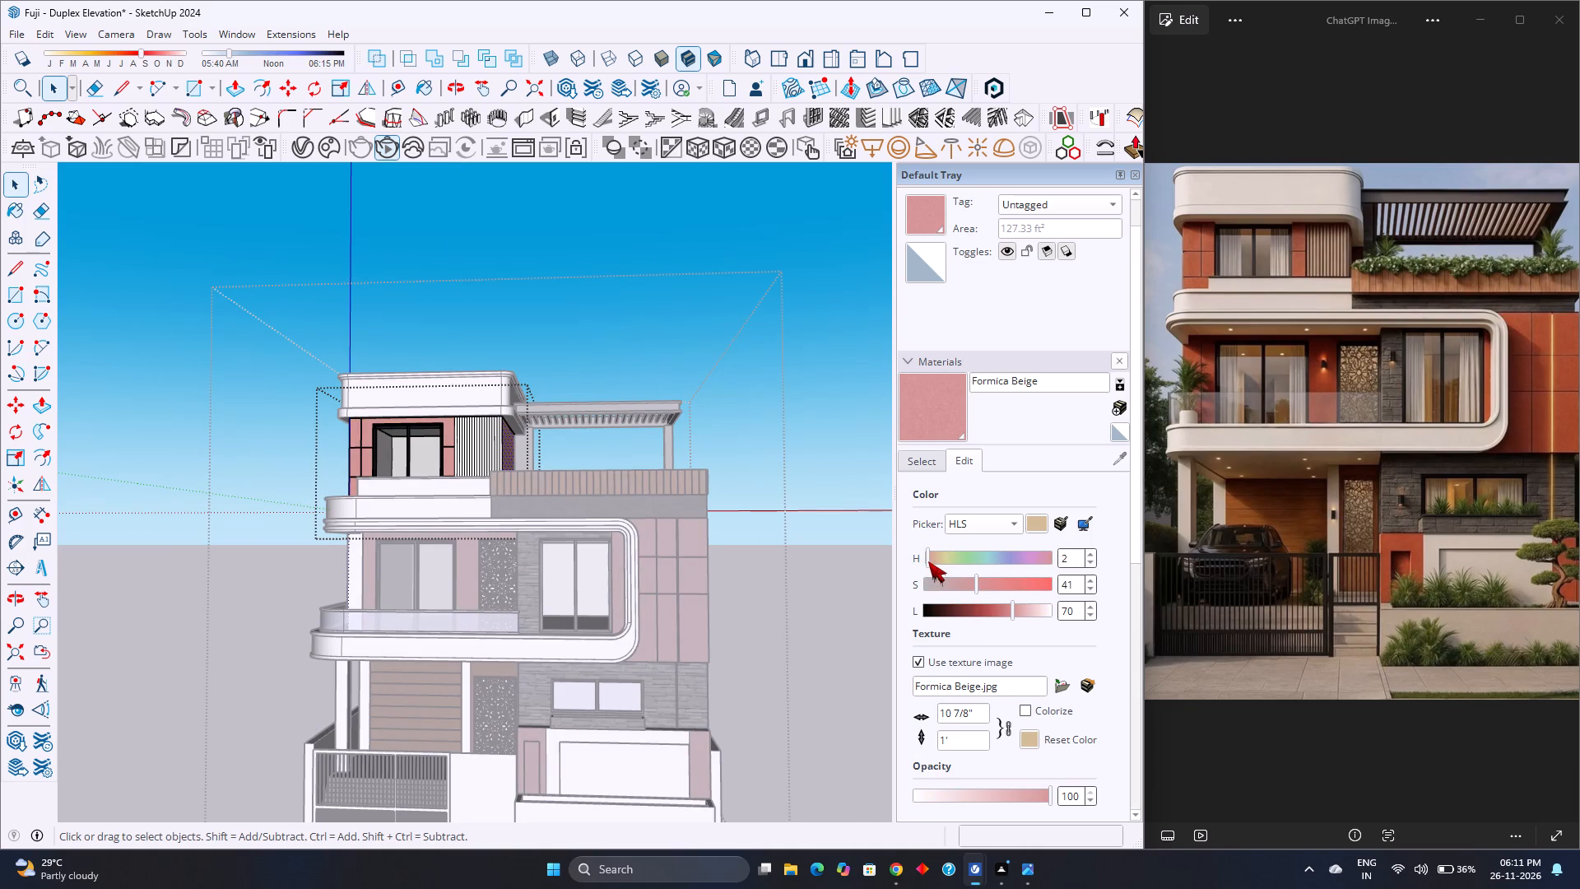
{"action": "left_click_drag", "start_coordinate": [928, 561], "coordinate": [930, 562]}
Set the Formica Beige material's saturation to 76.
{"action": "left_click_drag", "start_coordinate": [976, 583], "coordinate": [999, 584]}
{"action": "left_click_drag", "start_coordinate": [999, 584], "coordinate": [1026, 587]}
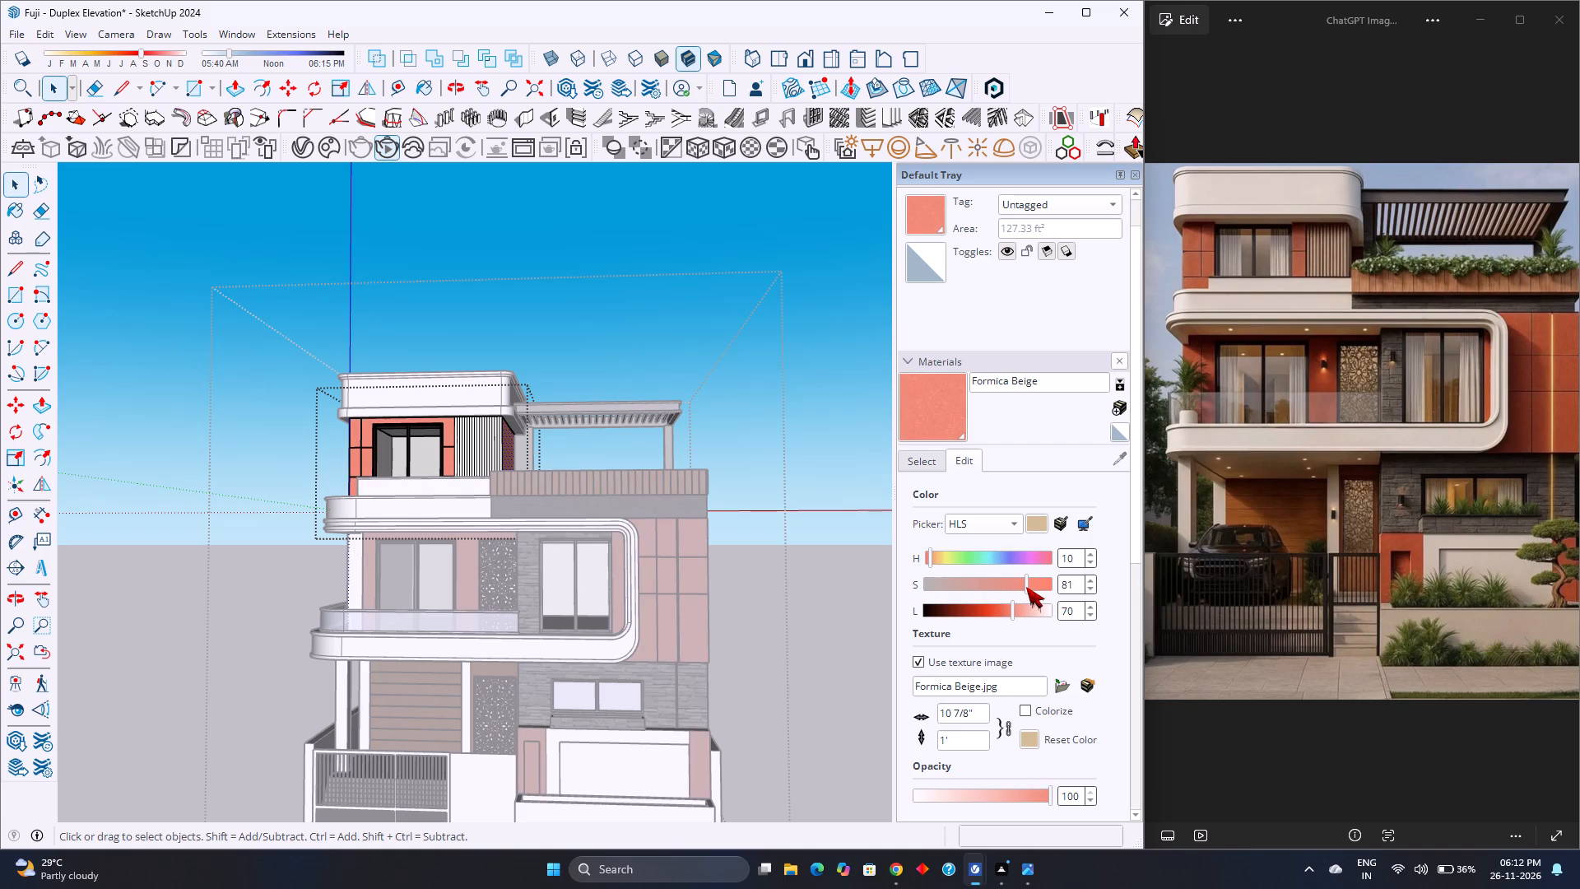
{"action": "left_click_drag", "start_coordinate": [1026, 587], "coordinate": [1031, 593]}
{"action": "left_click_drag", "start_coordinate": [1031, 593], "coordinate": [1020, 596]}
Adjust the Formica Beige material's hue to 13, keep its lightness at 70, and close the group being edited.
{"action": "scroll", "coordinate": [929, 558], "scroll_direction": "up", "scroll_amount": 2}
{"action": "scroll", "coordinate": [929, 558], "scroll_direction": "down", "scroll_amount": 2}
{"action": "scroll", "coordinate": [929, 558], "scroll_direction": "up", "scroll_amount": 5}
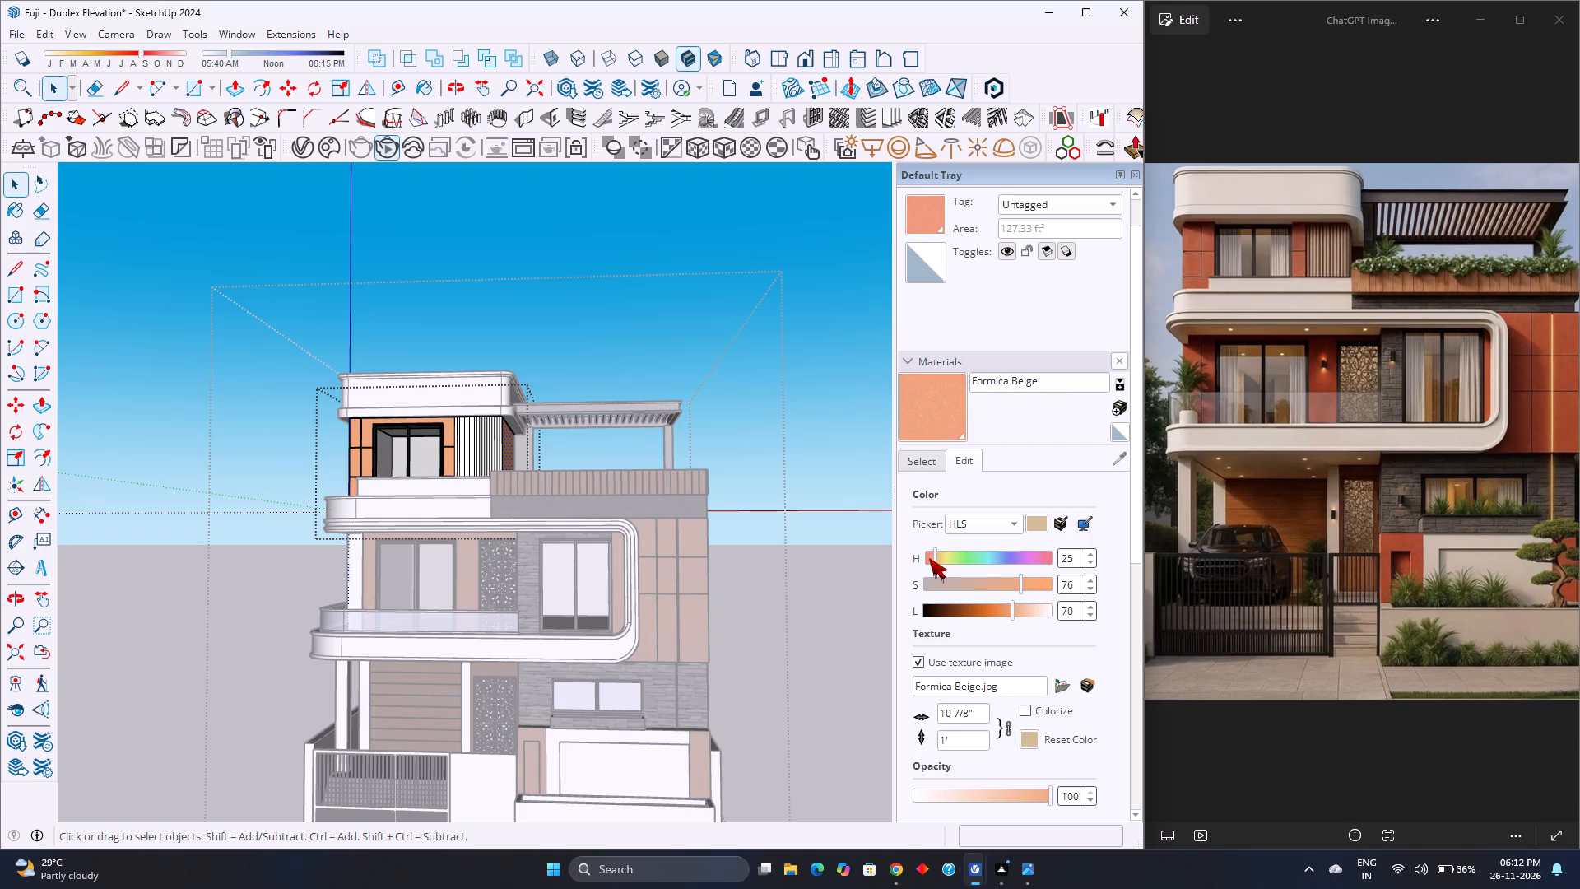
{"action": "scroll", "coordinate": [929, 558], "scroll_direction": "down", "scroll_amount": 4}
{"action": "scroll", "coordinate": [929, 558], "scroll_direction": "up", "scroll_amount": 2}
{"action": "scroll", "coordinate": [929, 559], "scroll_direction": "down", "scroll_amount": 2}
{"action": "scroll", "coordinate": [1016, 607], "scroll_direction": "down", "scroll_amount": 2}
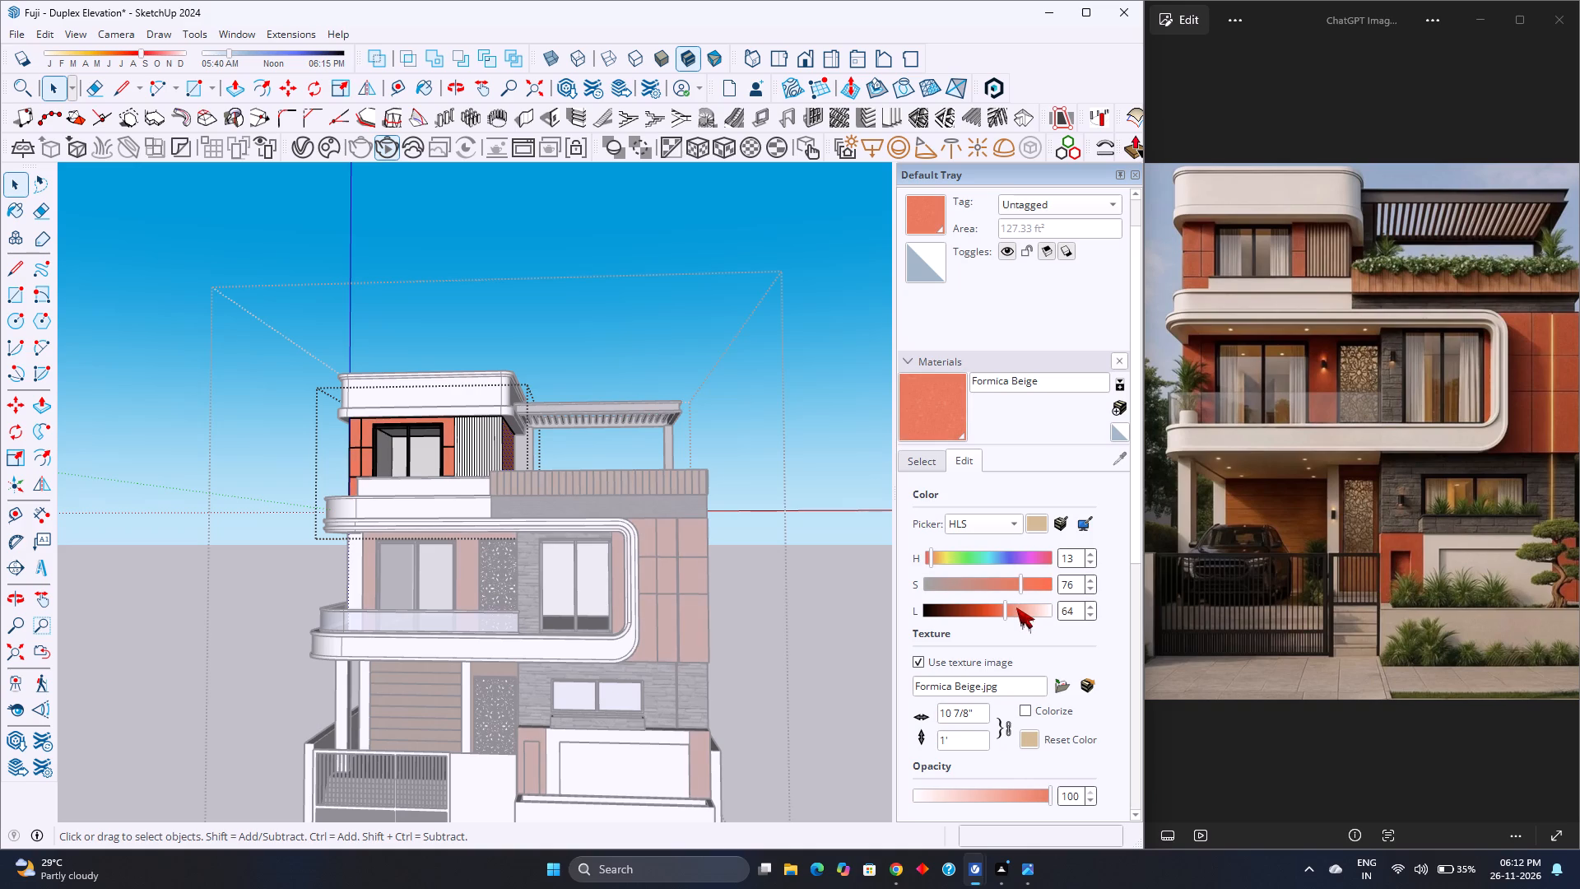
{"action": "scroll", "coordinate": [1016, 607], "scroll_direction": "up", "scroll_amount": 2}
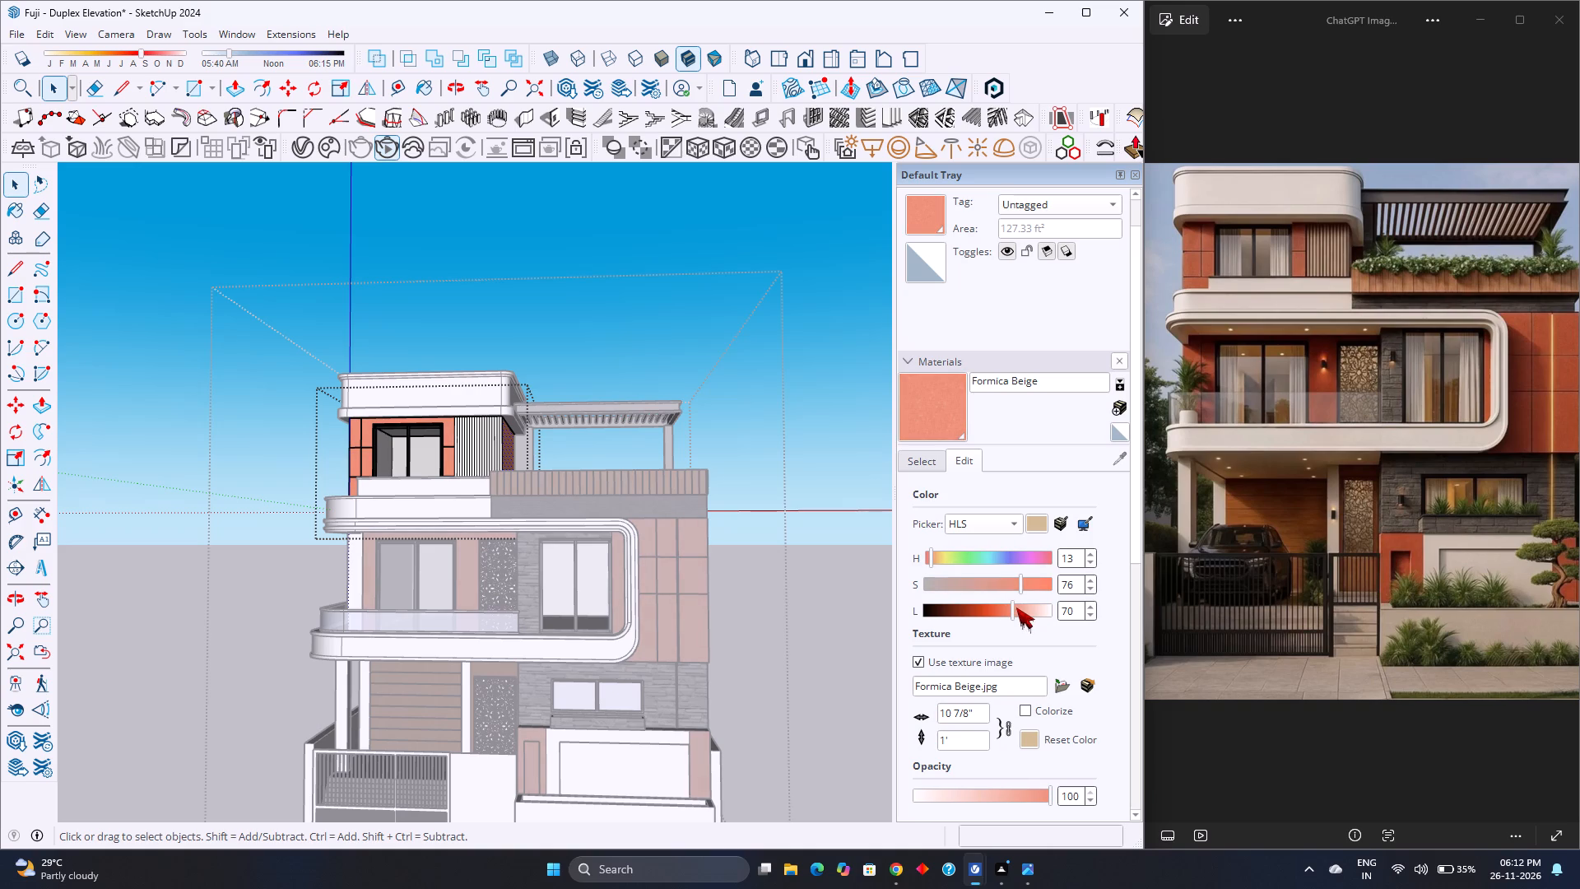
{"action": "key", "text": "space"}
{"action": "left_click", "coordinate": [865, 576]}
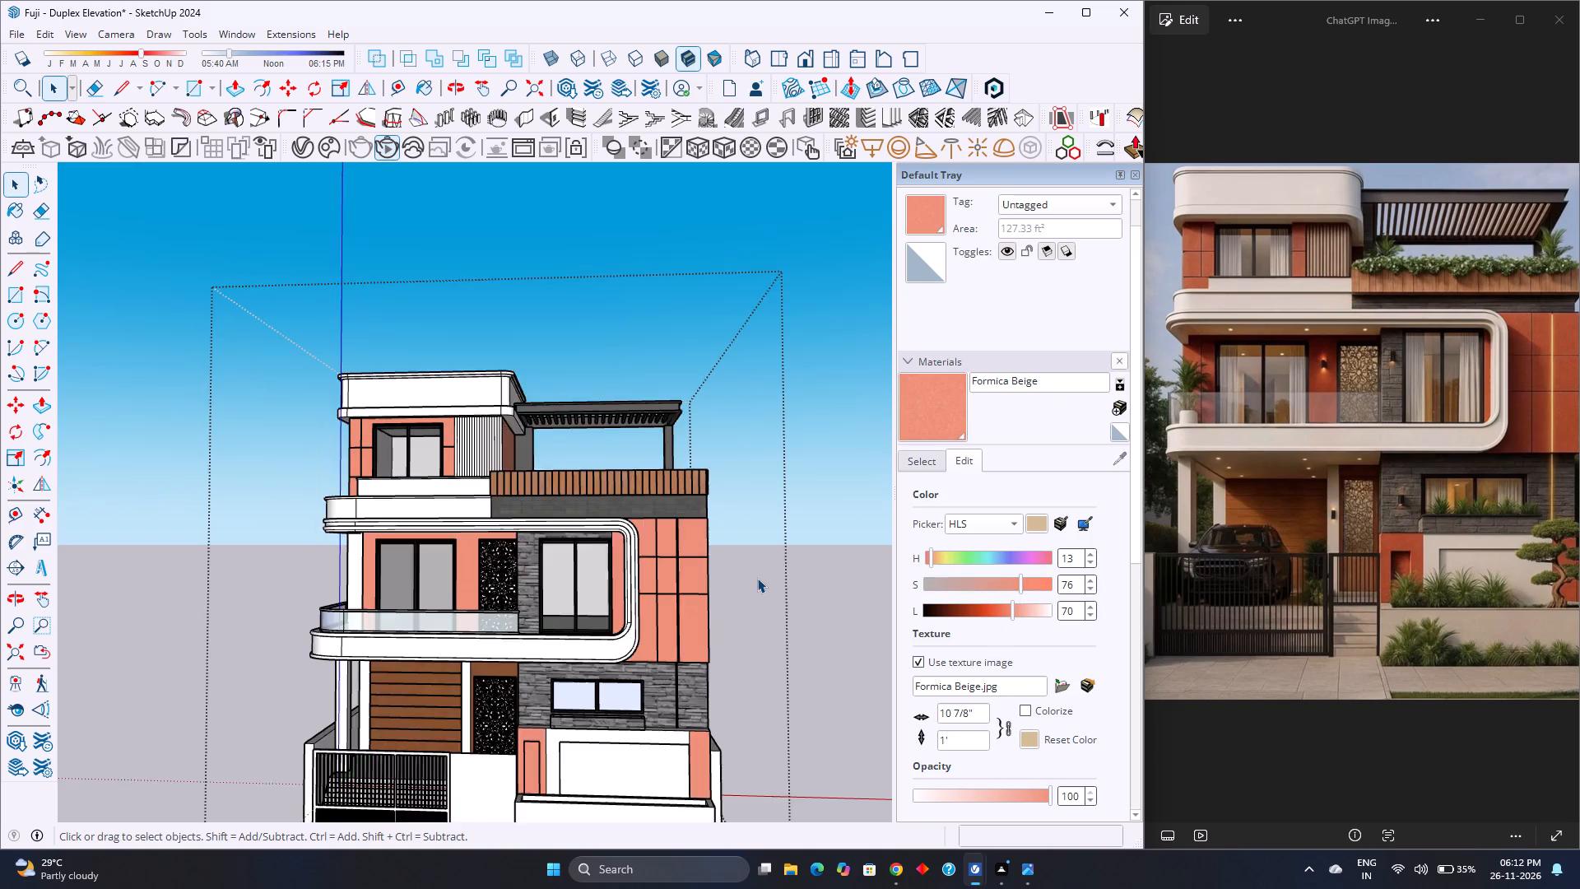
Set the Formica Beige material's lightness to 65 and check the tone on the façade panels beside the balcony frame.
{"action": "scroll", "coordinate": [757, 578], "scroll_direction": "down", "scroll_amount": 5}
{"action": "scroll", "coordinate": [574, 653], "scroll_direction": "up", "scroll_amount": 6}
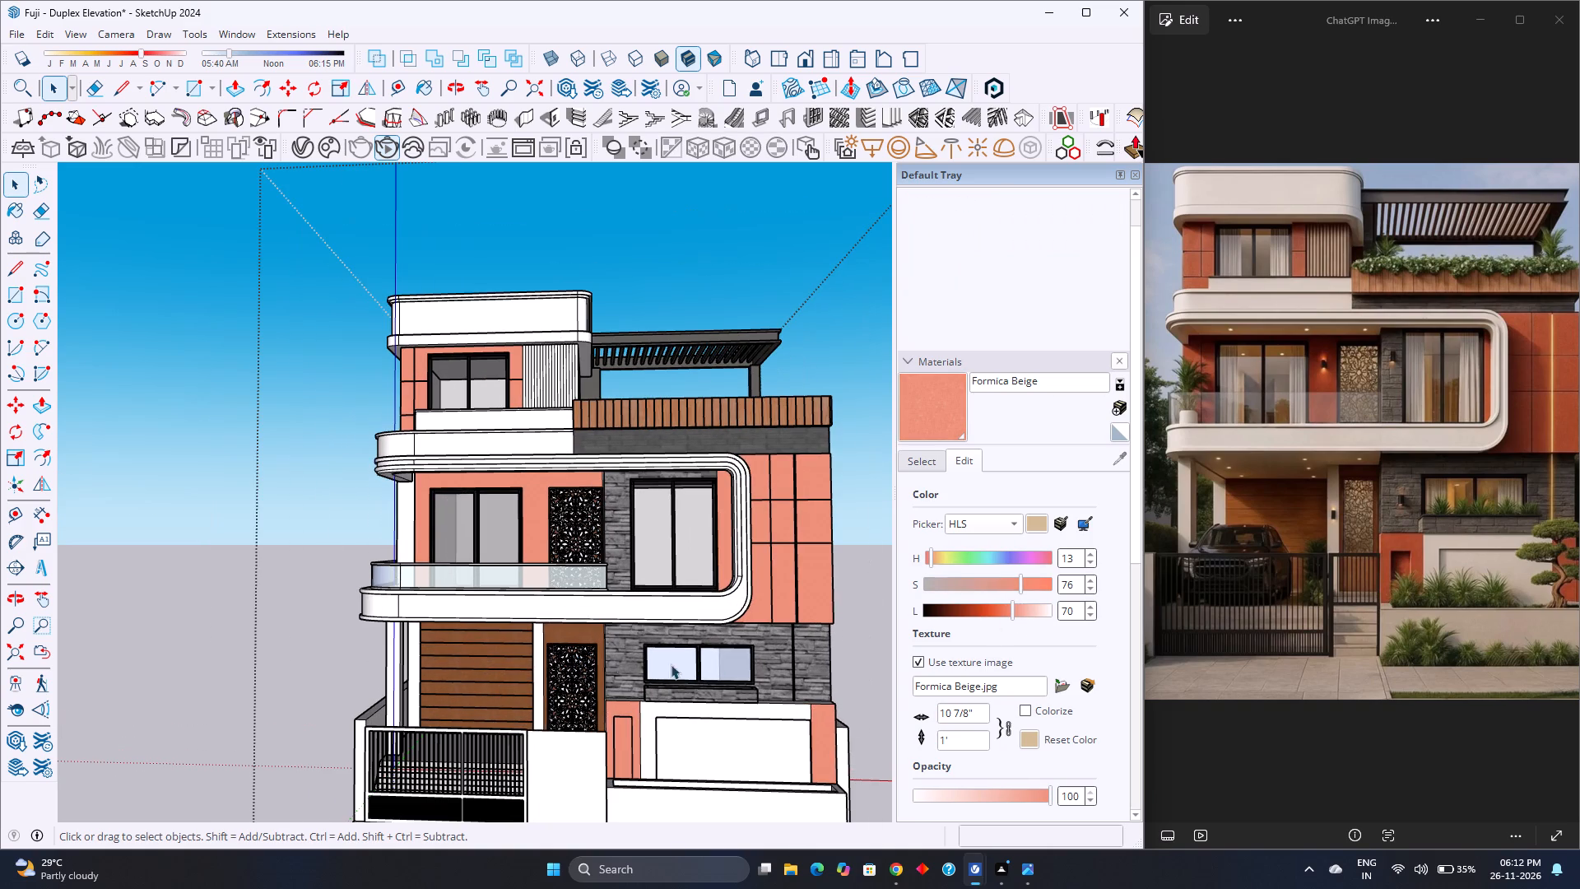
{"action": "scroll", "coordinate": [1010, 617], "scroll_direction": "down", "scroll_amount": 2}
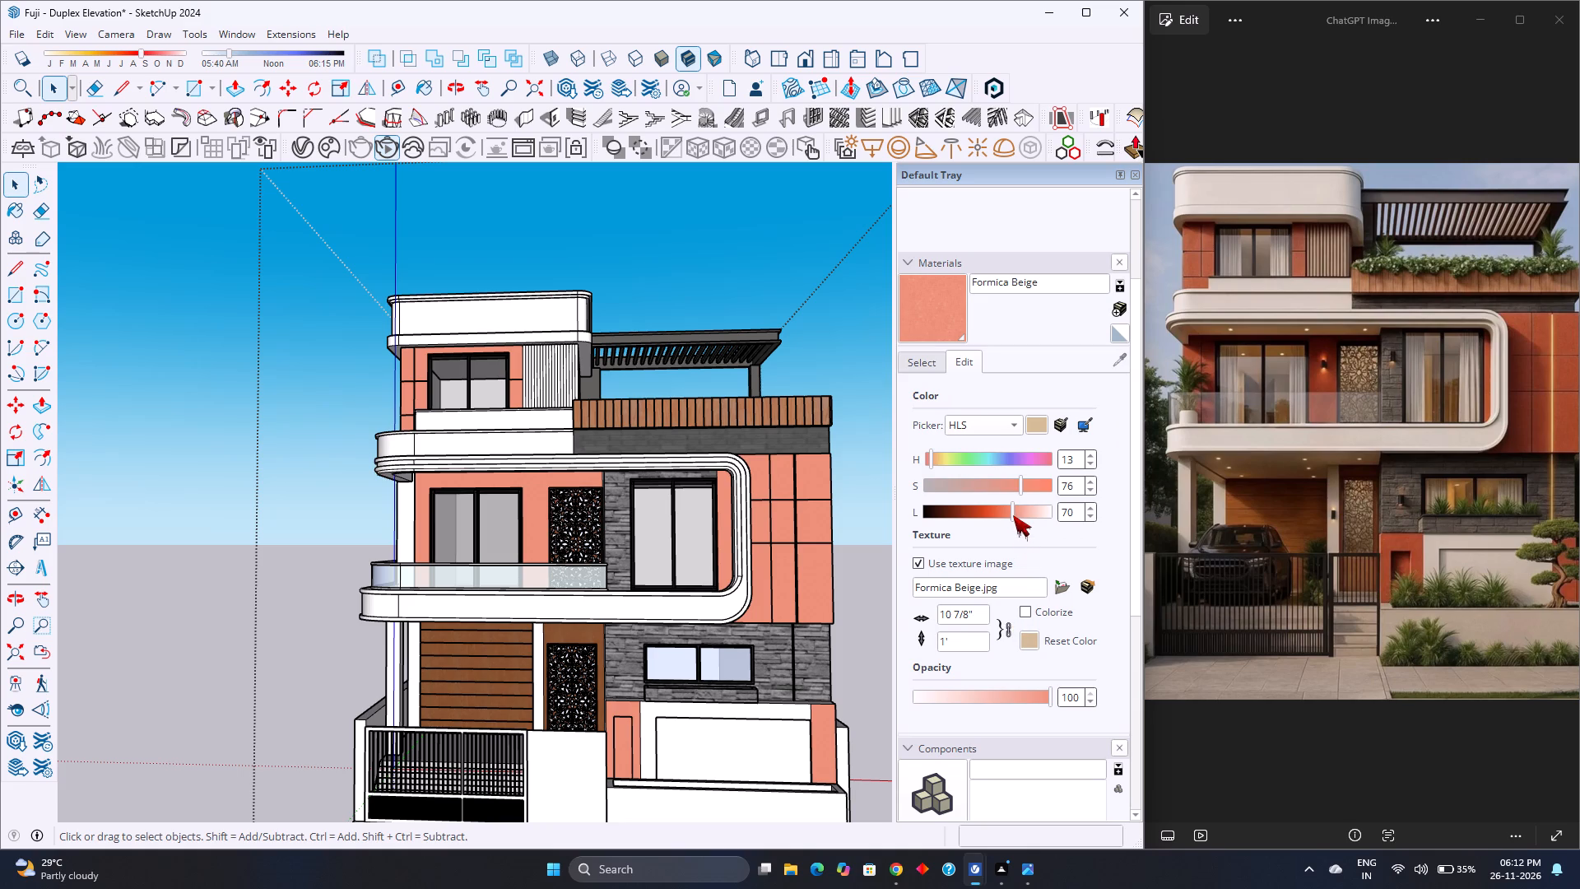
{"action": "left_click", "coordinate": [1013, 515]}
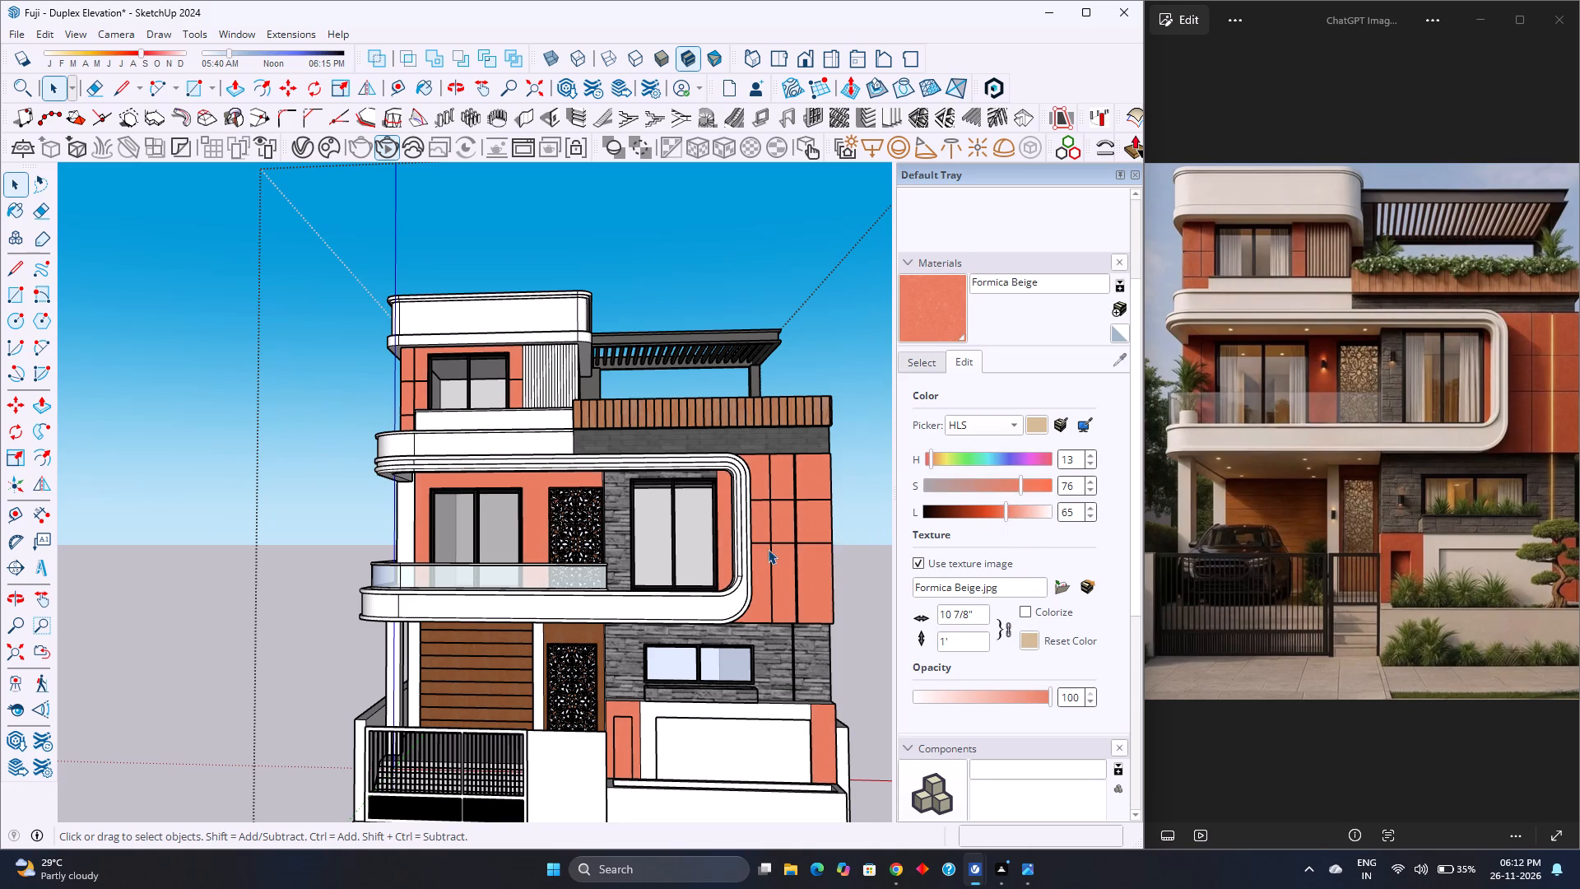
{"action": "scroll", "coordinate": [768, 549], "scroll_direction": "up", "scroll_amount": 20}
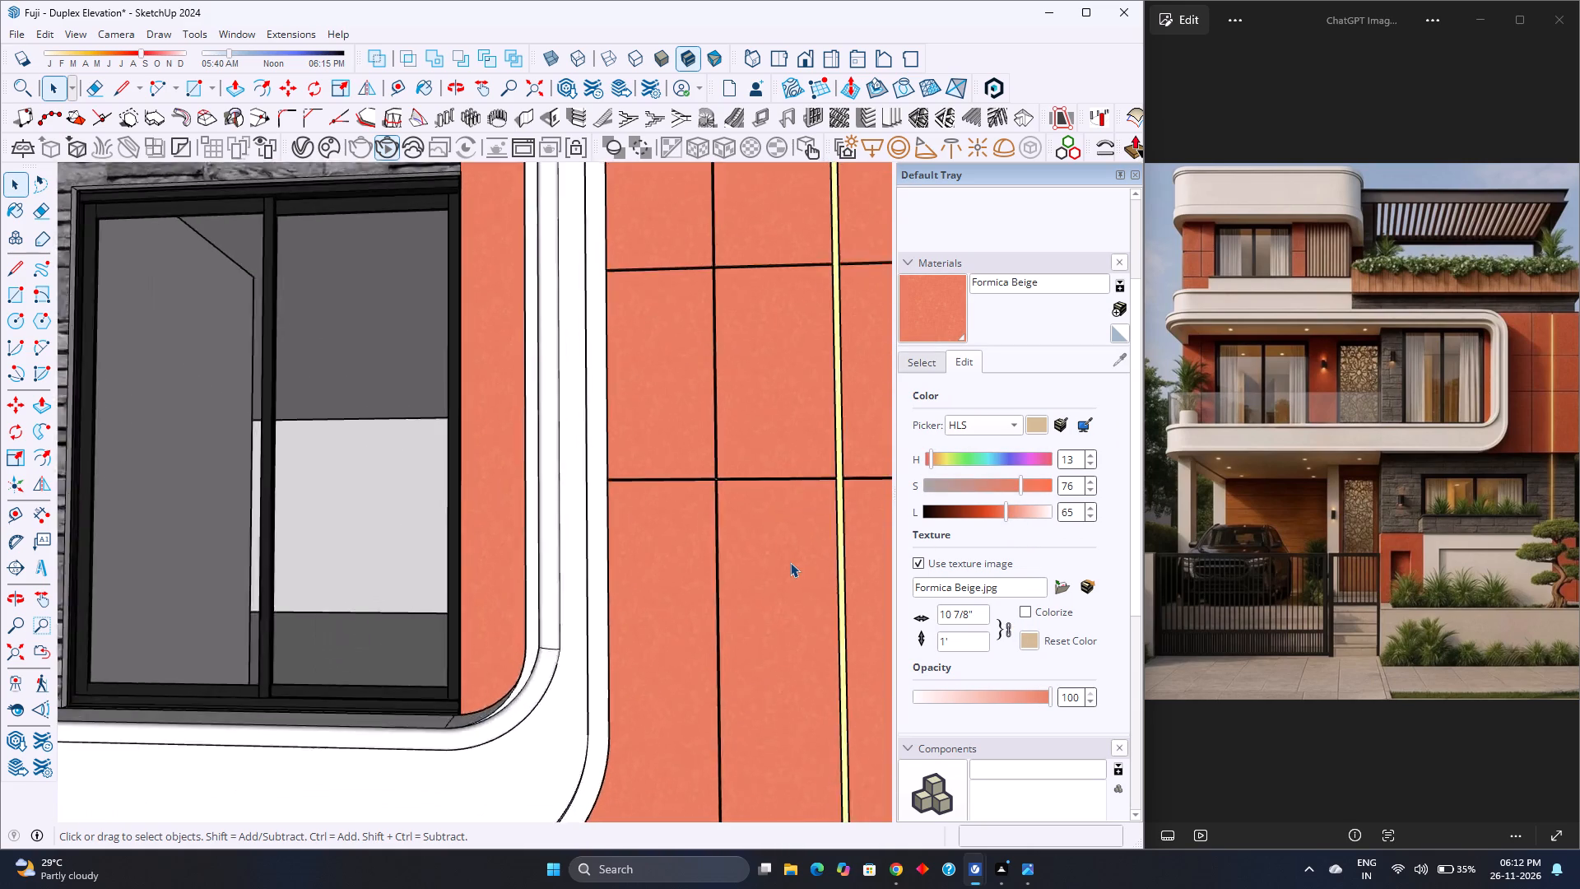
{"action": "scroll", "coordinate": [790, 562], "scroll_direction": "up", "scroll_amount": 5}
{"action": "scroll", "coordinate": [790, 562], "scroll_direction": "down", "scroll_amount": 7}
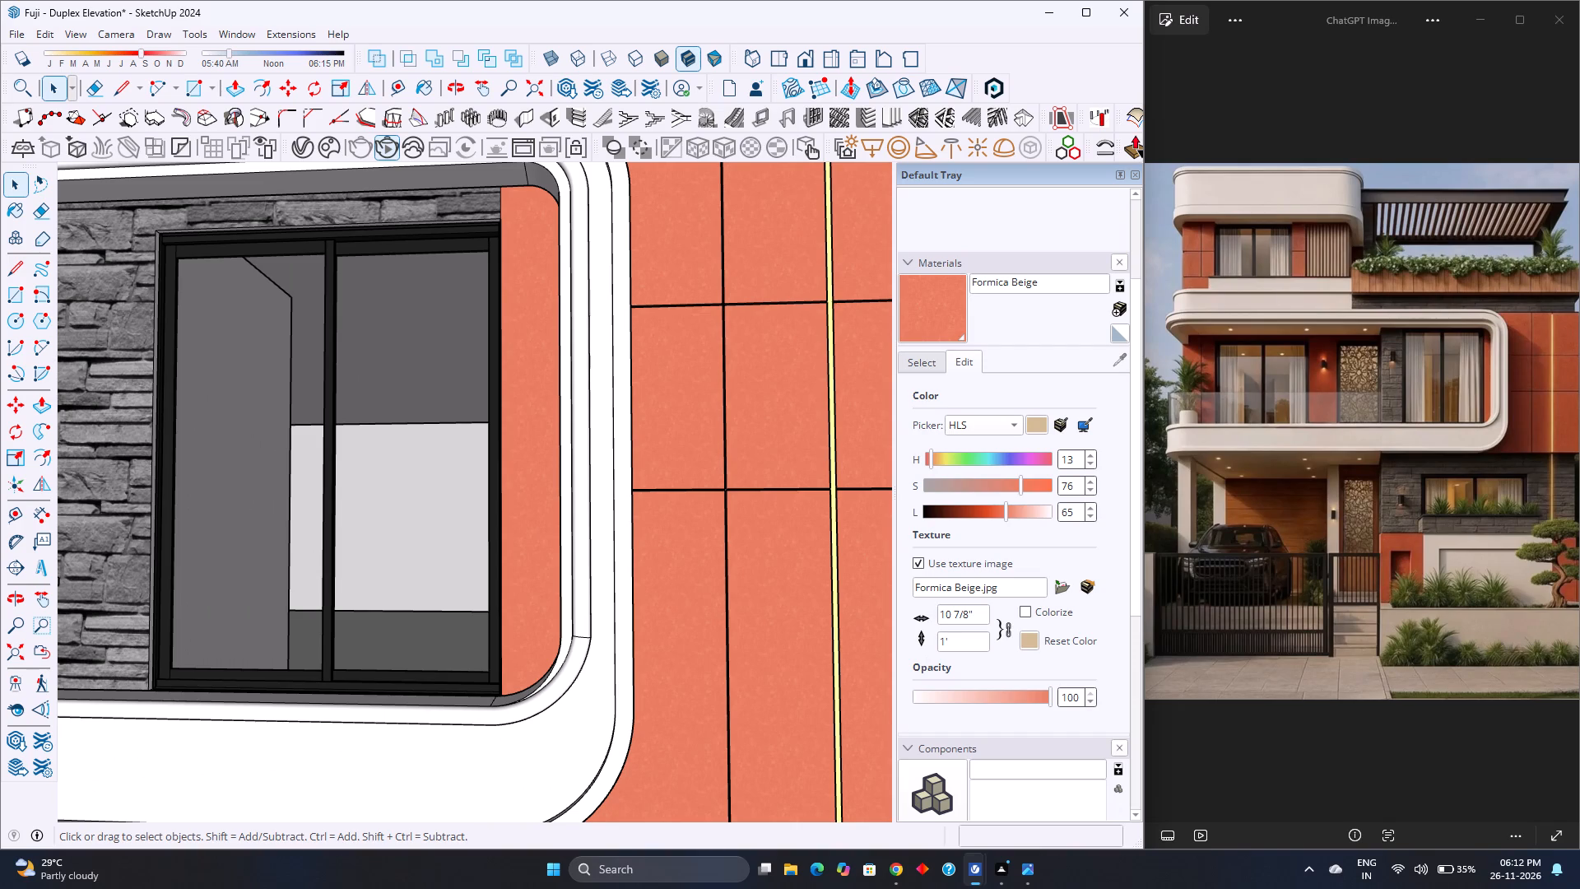
Set the Formica Beige texture width to 1' with the proportions kept.
{"action": "left_click_drag", "start_coordinate": [977, 614], "coordinate": [932, 623]}
{"action": "key", "text": "BackSpace"}
{"action": "key", "text": "BackSpace"}
{"action": "key", "text": "BackSpace"}
{"action": "key", "text": "BackSpace"}
{"action": "key", "text": "BackSpace"}
{"action": "key", "text": "BackSpace"}
{"action": "key", "text": "BackSpace"}
{"action": "key", "text": "BackSpace"}
{"action": "key", "text": "BackSpace"}
{"action": "key", "text": "BackSpace"}
{"action": "key", "text": "BackSpace"}
{"action": "key", "text": "BackSpace"}
{"action": "key", "text": "BackSpace"}
{"action": "key", "text": "BackSpace"}
{"action": "key", "text": "BackSpace"}
{"action": "key", "text": "BackSpace"}
{"action": "key", "text": "BackSpace"}
{"action": "key", "text": "BackSpace"}
{"action": "key", "text": "BackSpace"}
{"action": "key", "text": "BackSpace"}
{"action": "type", "text": "1'"}
{"action": "scroll", "coordinate": [504, 369], "scroll_direction": "down", "scroll_amount": 2}
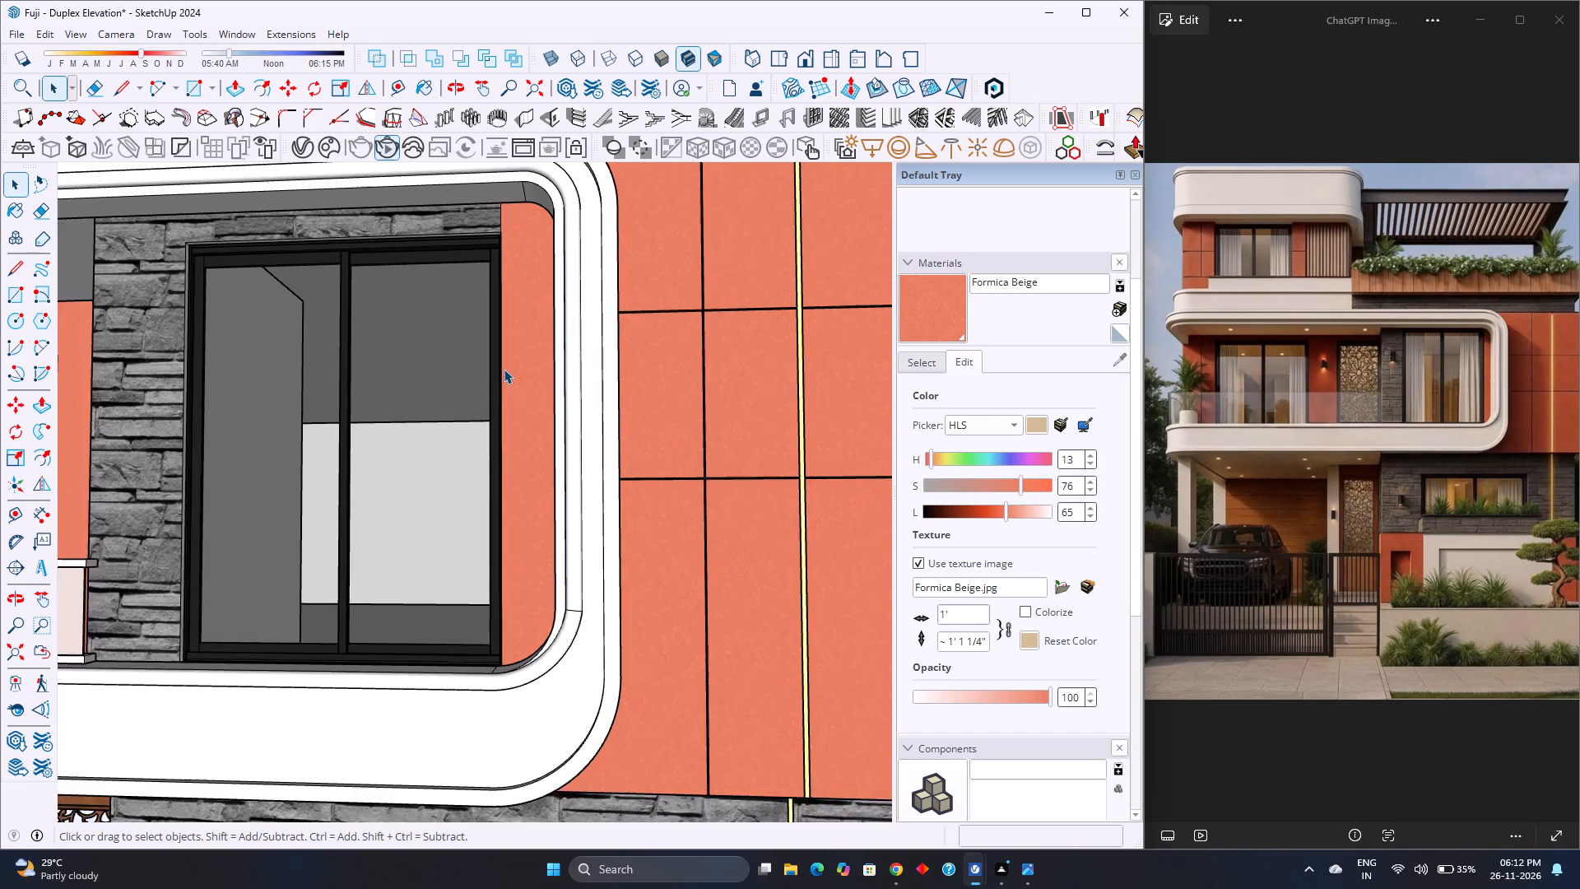
{"action": "scroll", "coordinate": [504, 369], "scroll_direction": "down", "scroll_amount": 20}
{"action": "scroll", "coordinate": [504, 369], "scroll_direction": "down", "scroll_amount": 8}
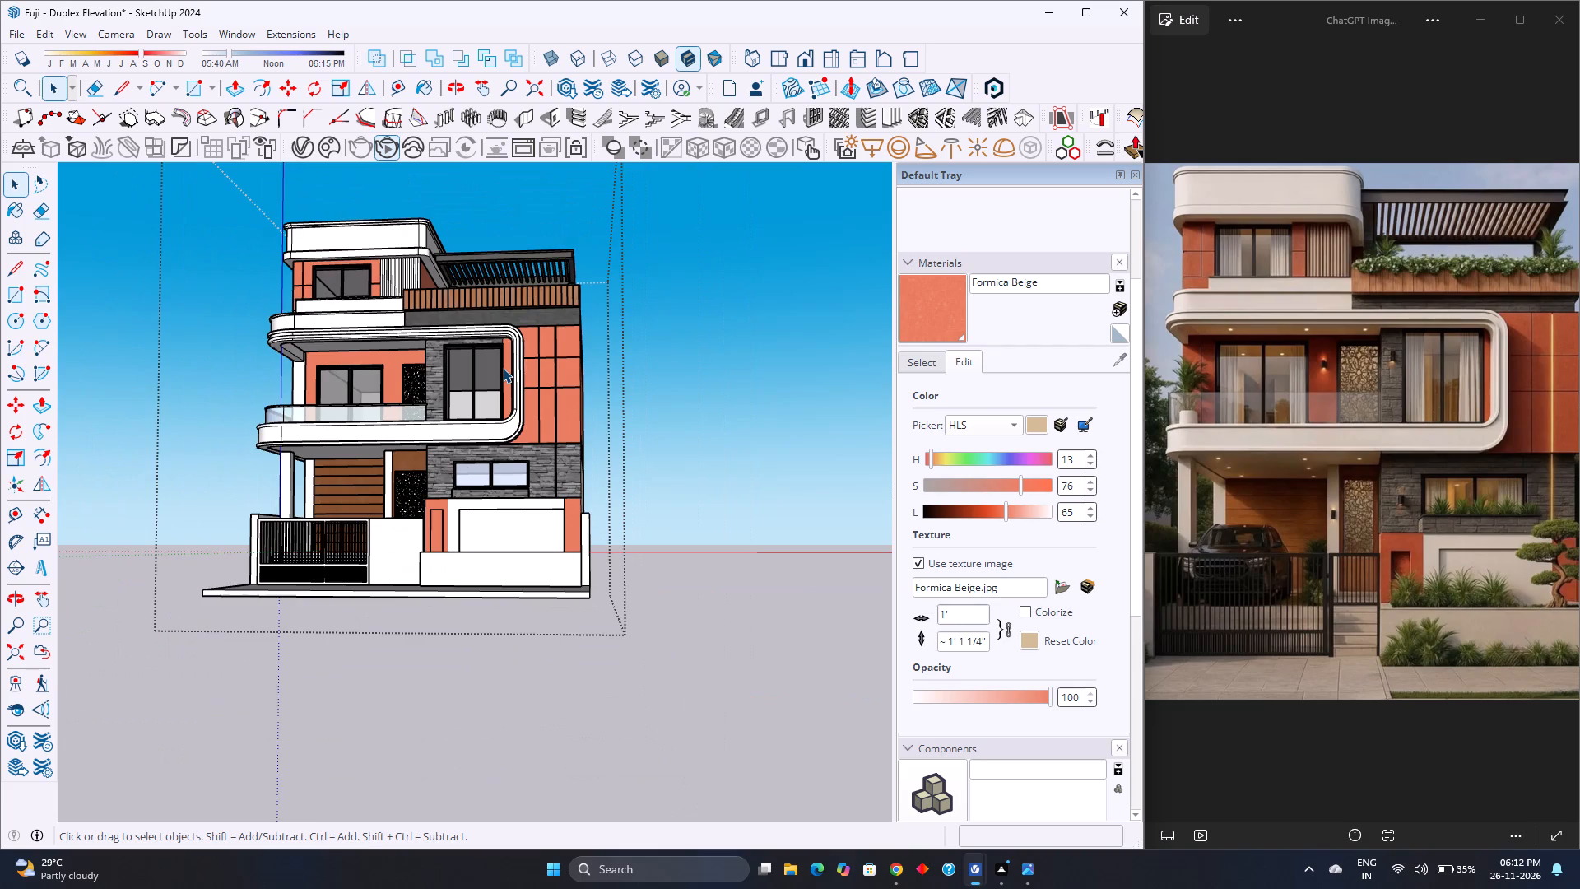
{"action": "scroll", "coordinate": [503, 368], "scroll_direction": "down", "scroll_amount": 2}
{"action": "left_click", "coordinate": [653, 426]}
Set the Formica Beige material's hue to 14 and its saturation to 79.
{"action": "scroll", "coordinate": [380, 397], "scroll_direction": "up", "scroll_amount": 3}
{"action": "middle_click_drag", "start_coordinate": [382, 409], "coordinate": [396, 451]}
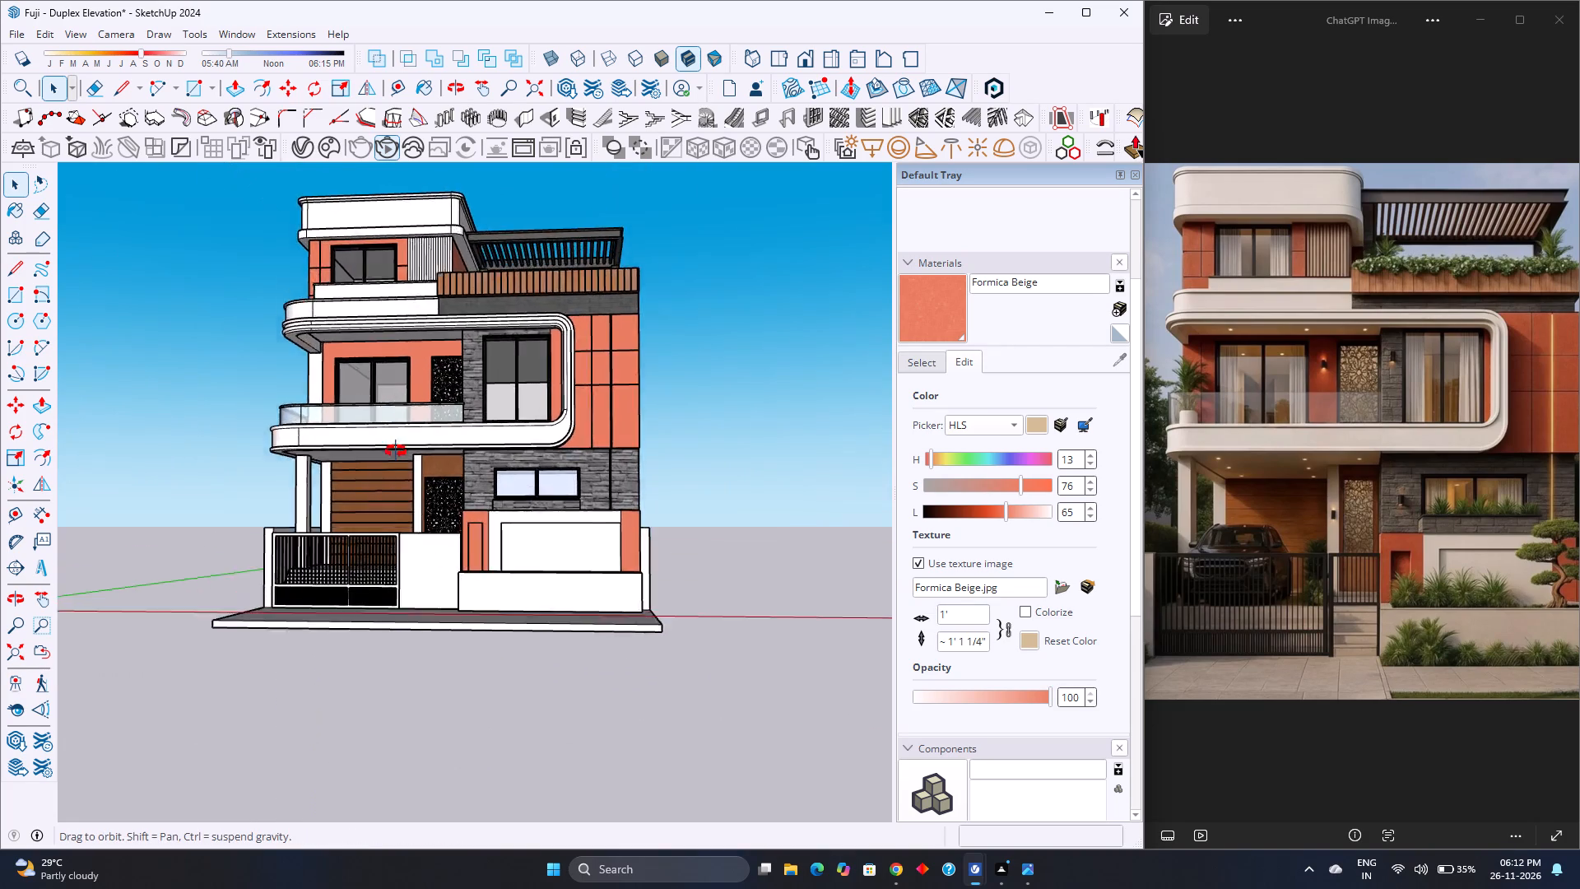
{"action": "middle_click_drag", "start_coordinate": [396, 451], "coordinate": [419, 487]}
{"action": "middle_click", "coordinate": [419, 487]}
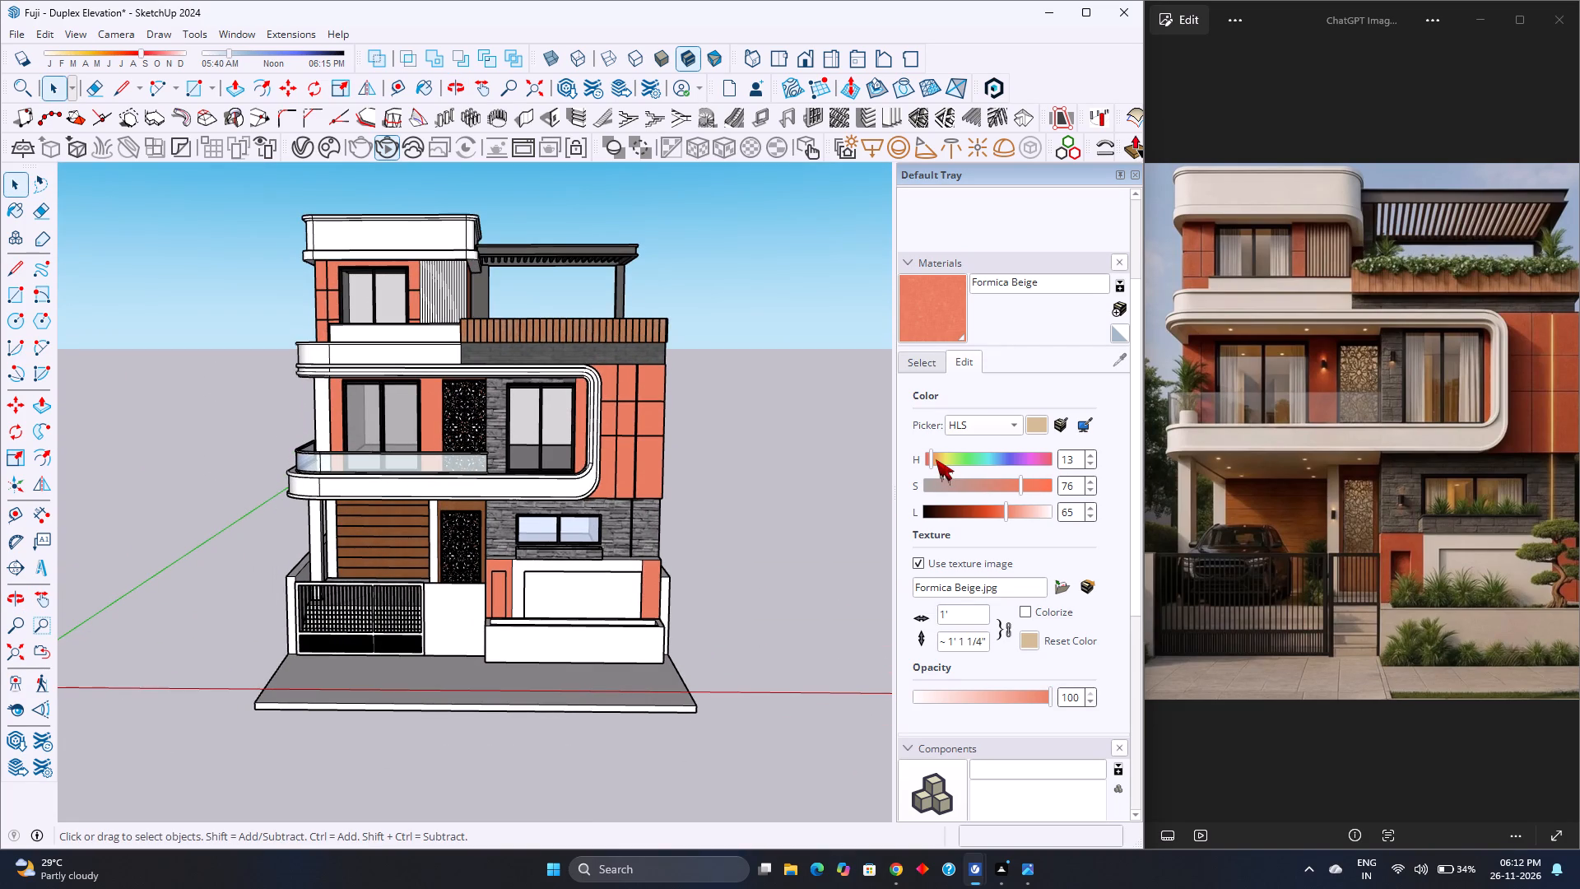
{"action": "left_click", "coordinate": [936, 459]}
{"action": "left_click", "coordinate": [934, 458]}
{"action": "scroll", "coordinate": [932, 458], "scroll_direction": "down", "scroll_amount": 4}
{"action": "scroll", "coordinate": [1025, 482], "scroll_direction": "up", "scroll_amount": 3}
{"action": "scroll", "coordinate": [1025, 482], "scroll_direction": "down", "scroll_amount": 2}
Set the Formica Beige material's lightness to 63, comparing the façade tone with the reference image.
{"action": "scroll", "coordinate": [1000, 514], "scroll_direction": "down", "scroll_amount": 2}
{"action": "scroll", "coordinate": [1000, 514], "scroll_direction": "up", "scroll_amount": 2}
{"action": "scroll", "coordinate": [1000, 514], "scroll_direction": "down", "scroll_amount": 1}
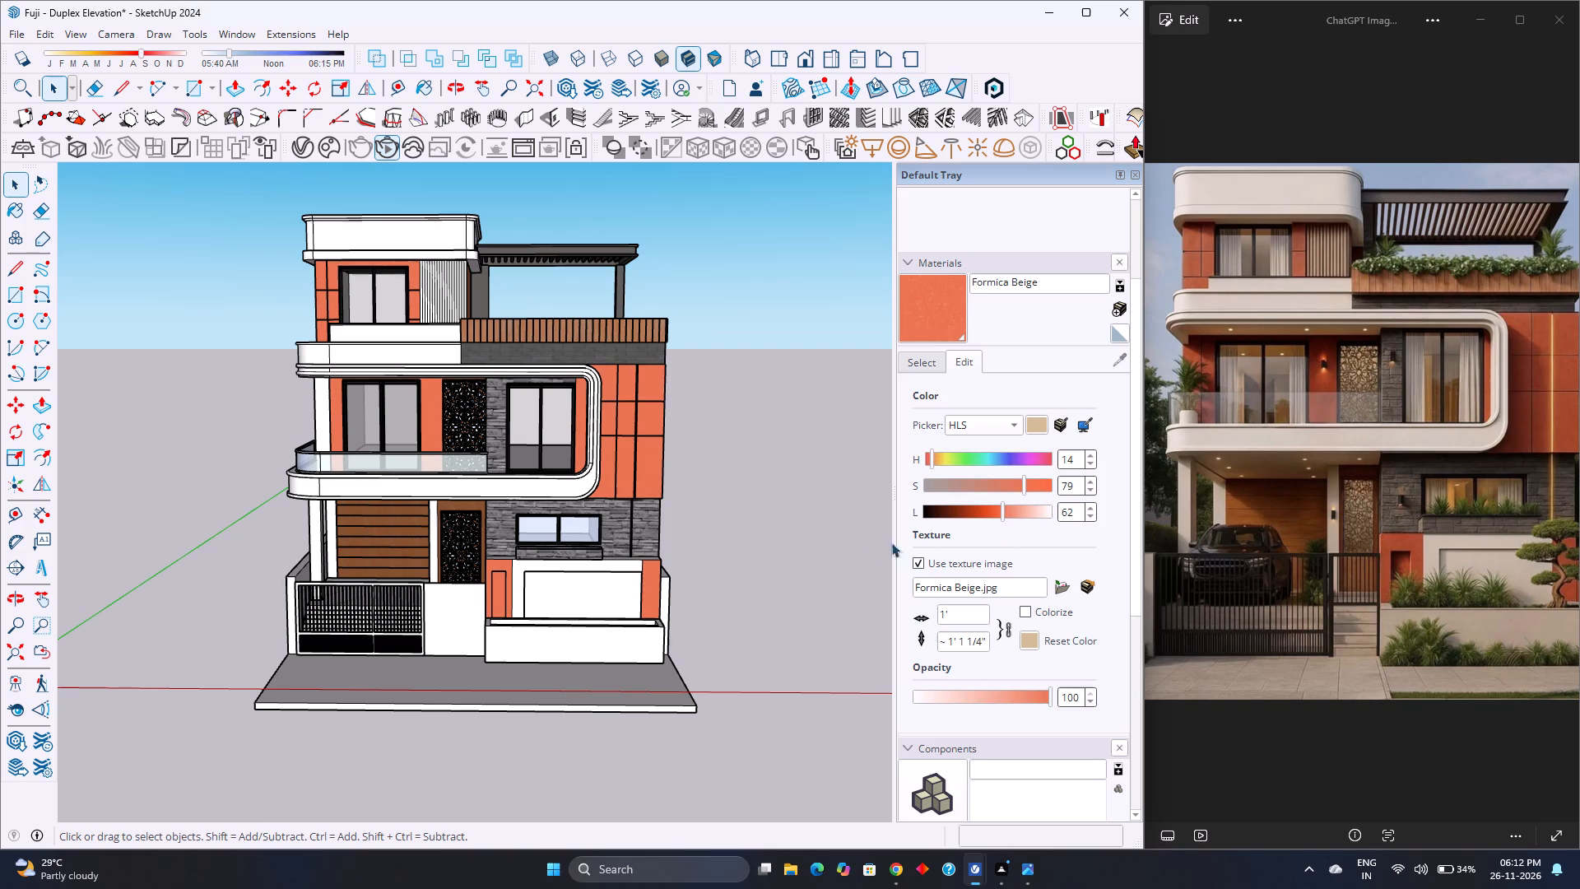
{"action": "scroll", "coordinate": [997, 506], "scroll_direction": "up", "scroll_amount": 1}
{"action": "scroll", "coordinate": [705, 578], "scroll_direction": "down", "scroll_amount": 2}
{"action": "middle_click_drag", "start_coordinate": [702, 575], "coordinate": [695, 527]}
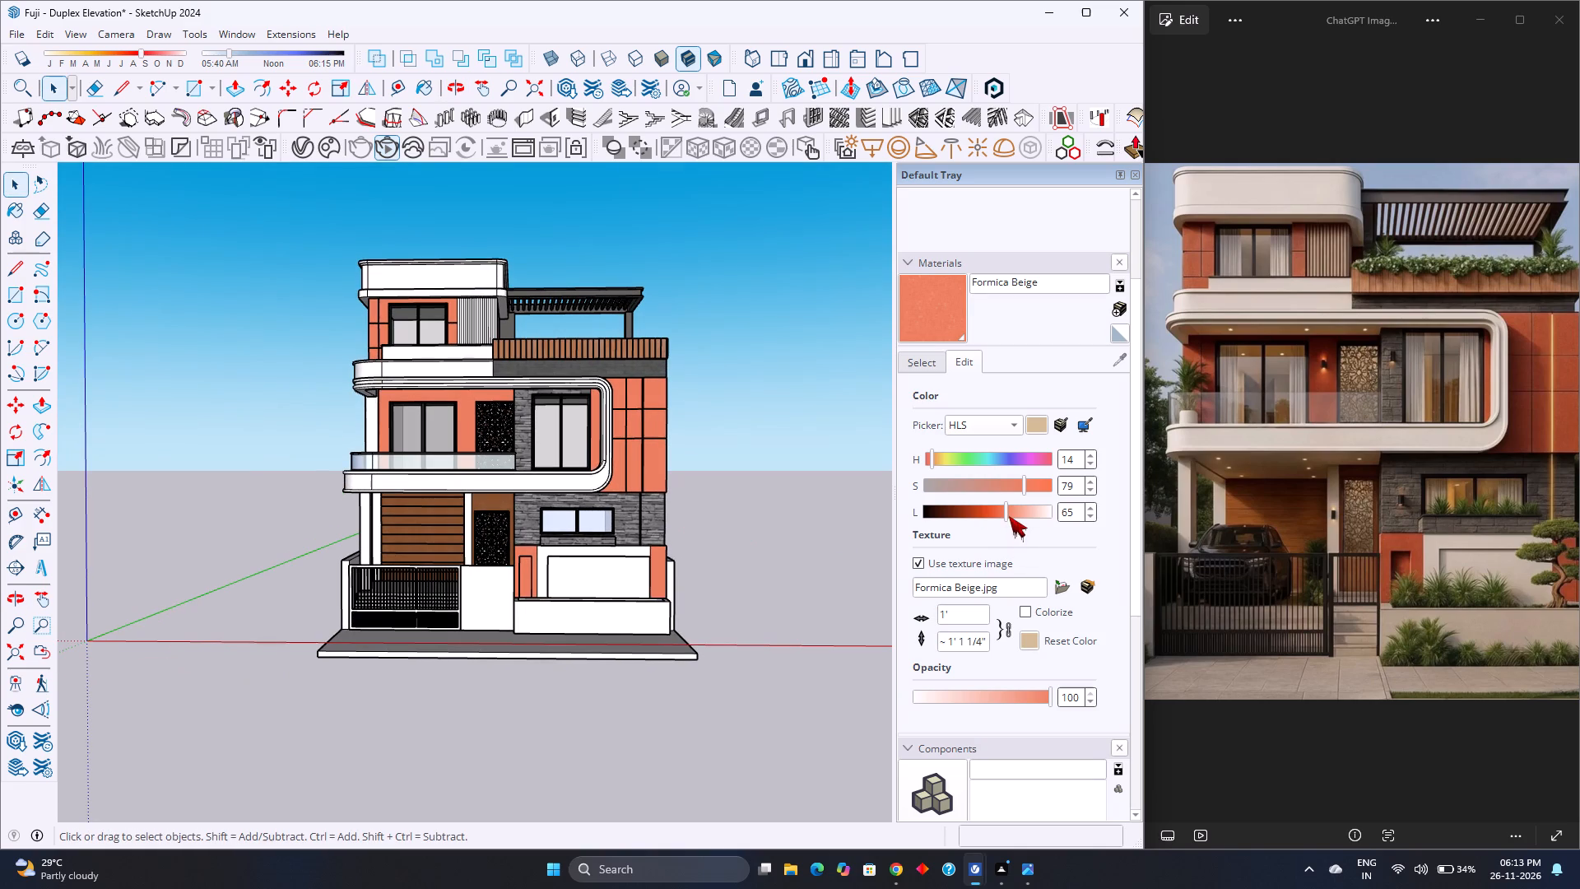
{"action": "scroll", "coordinate": [1007, 514], "scroll_direction": "down", "scroll_amount": 1}
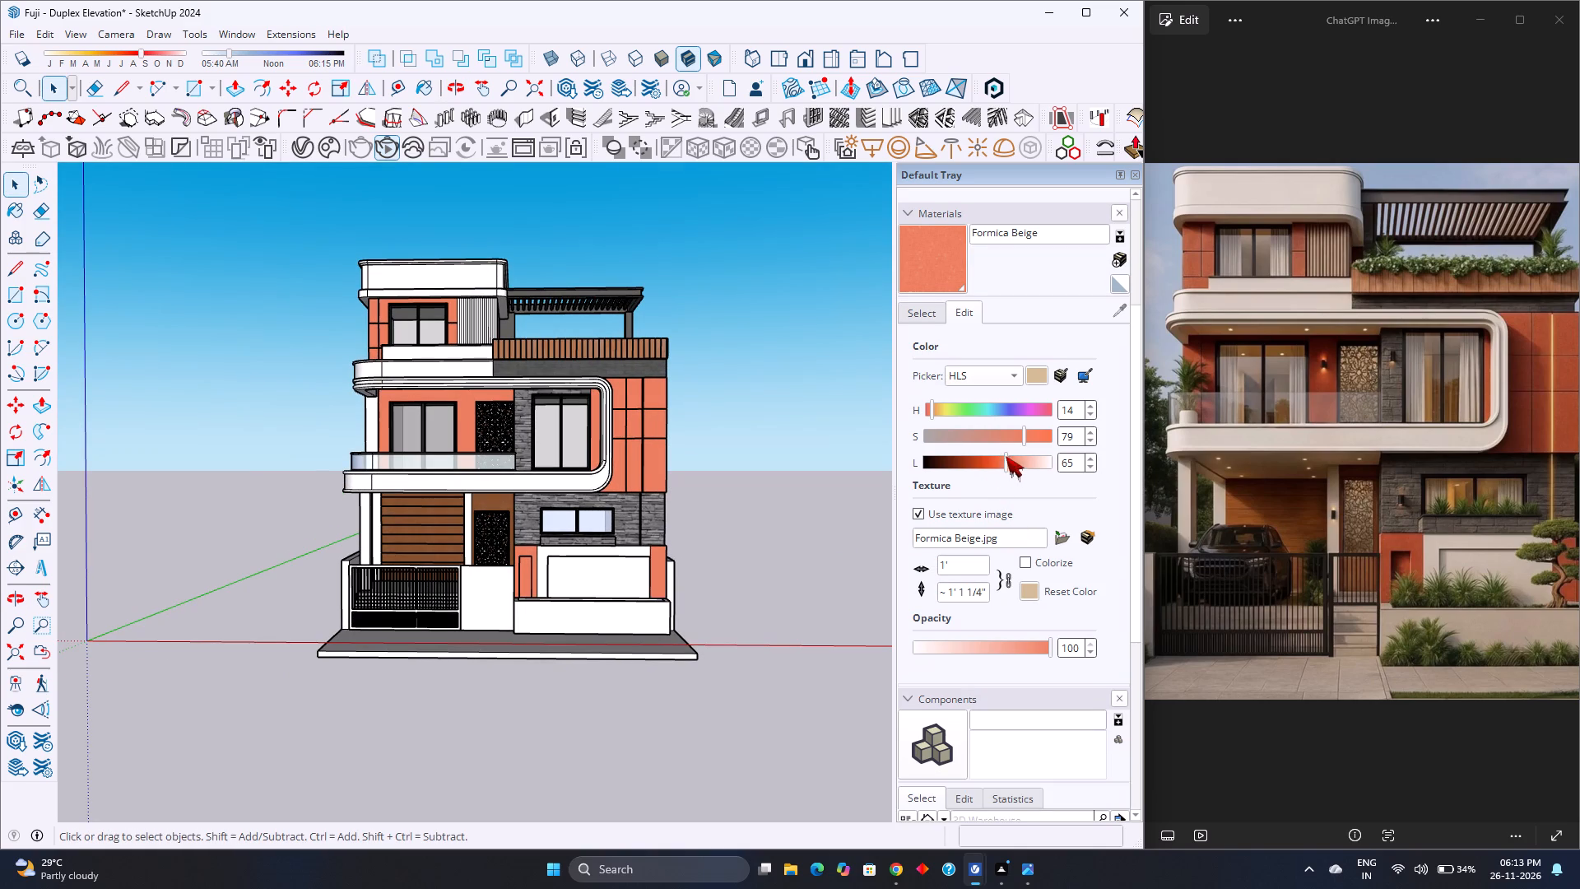
{"action": "left_click", "coordinate": [1008, 459]}
{"action": "left_click", "coordinate": [1004, 460]}
{"action": "scroll", "coordinate": [1006, 461], "scroll_direction": "down", "scroll_amount": 1}
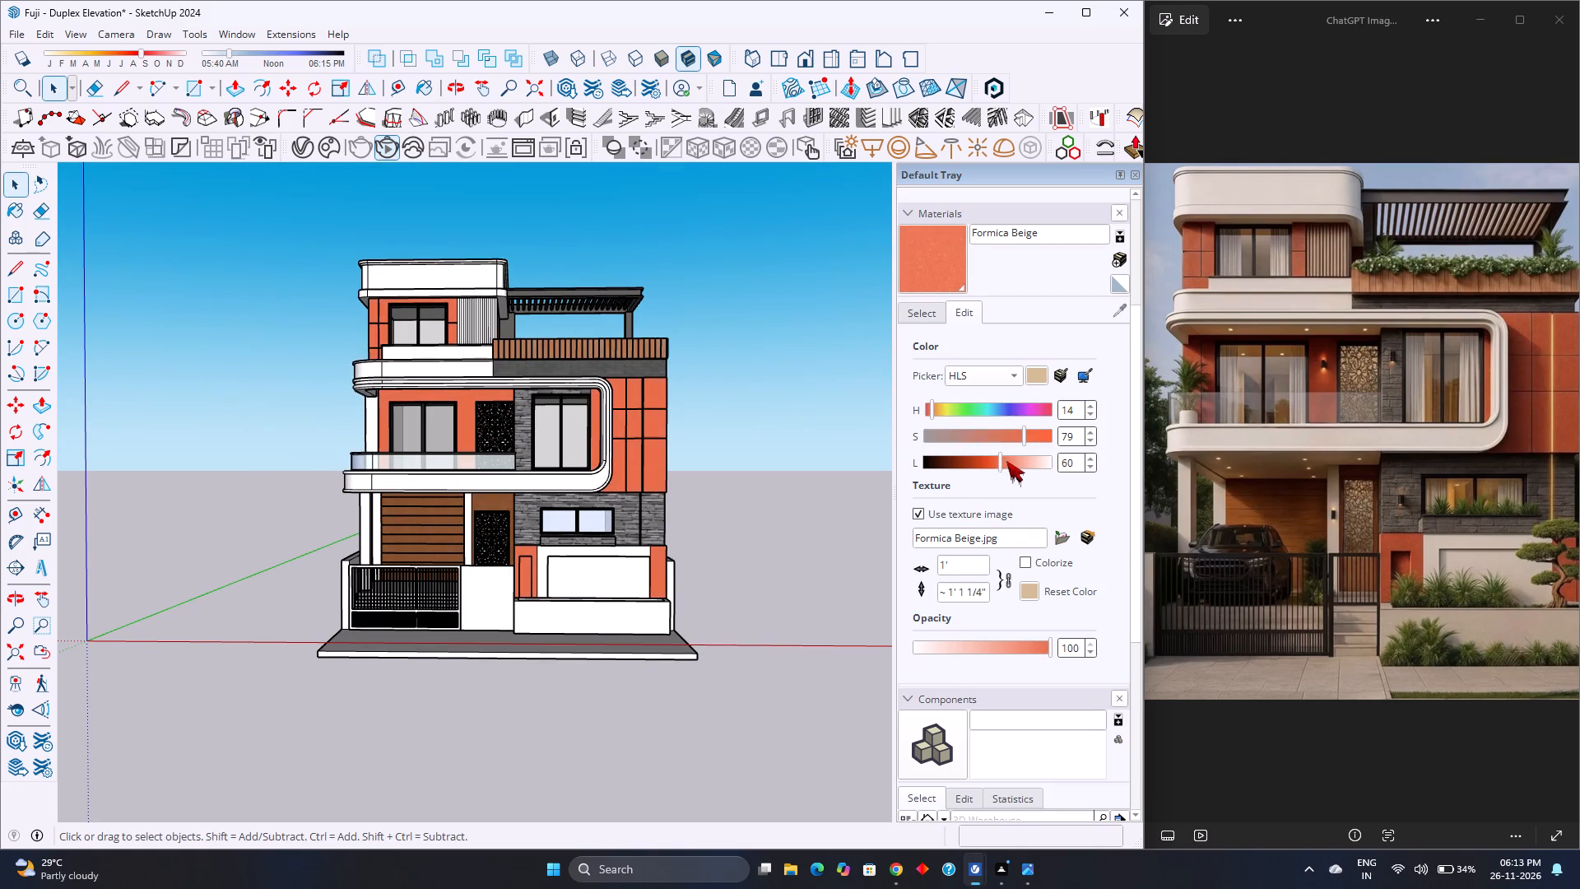
{"action": "scroll", "coordinate": [1006, 461], "scroll_direction": "up", "scroll_amount": 1}
{"action": "scroll", "coordinate": [1006, 461], "scroll_direction": "down", "scroll_amount": 1}
{"action": "scroll", "coordinate": [1006, 461], "scroll_direction": "up", "scroll_amount": 1}
{"action": "scroll", "coordinate": [1006, 463], "scroll_direction": "down", "scroll_amount": 1}
{"action": "scroll", "coordinate": [1006, 463], "scroll_direction": "up", "scroll_amount": 1}
{"action": "scroll", "coordinate": [448, 486], "scroll_direction": "up", "scroll_amount": 2}
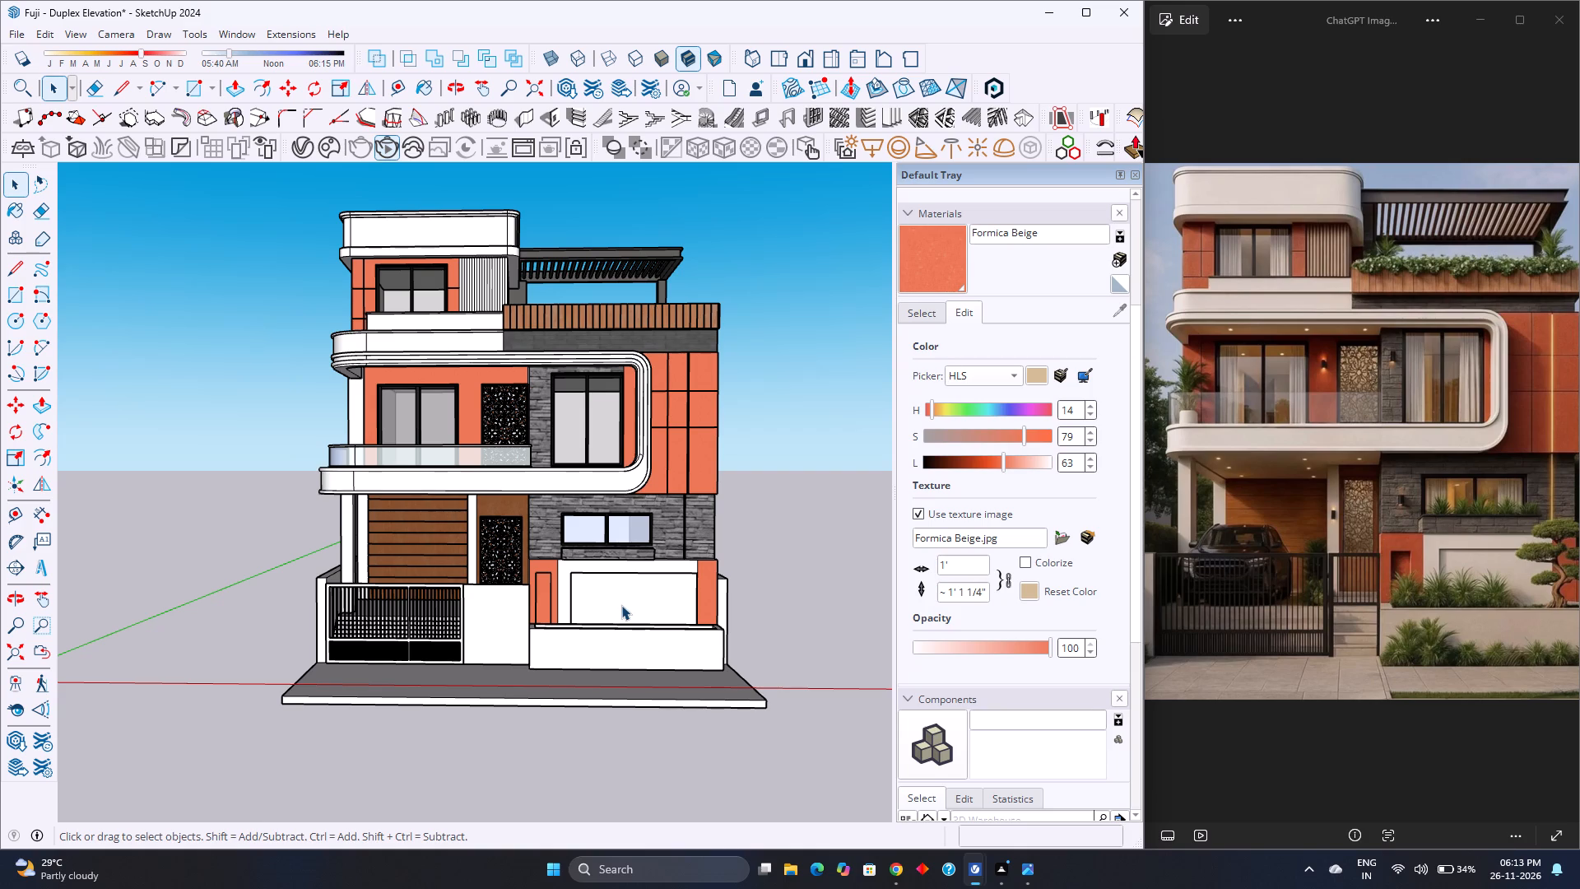
Compare the recoloured façade and the curved first-floor balcony frame with the reference image.
{"action": "scroll", "coordinate": [619, 577], "scroll_direction": "down", "scroll_amount": 3}
{"action": "scroll", "coordinate": [616, 577], "scroll_direction": "up", "scroll_amount": 5}
{"action": "scroll", "coordinate": [616, 577], "scroll_direction": "down", "scroll_amount": 6}
{"action": "scroll", "coordinate": [616, 577], "scroll_direction": "up", "scroll_amount": 5}
{"action": "scroll", "coordinate": [535, 412], "scroll_direction": "up", "scroll_amount": 3}
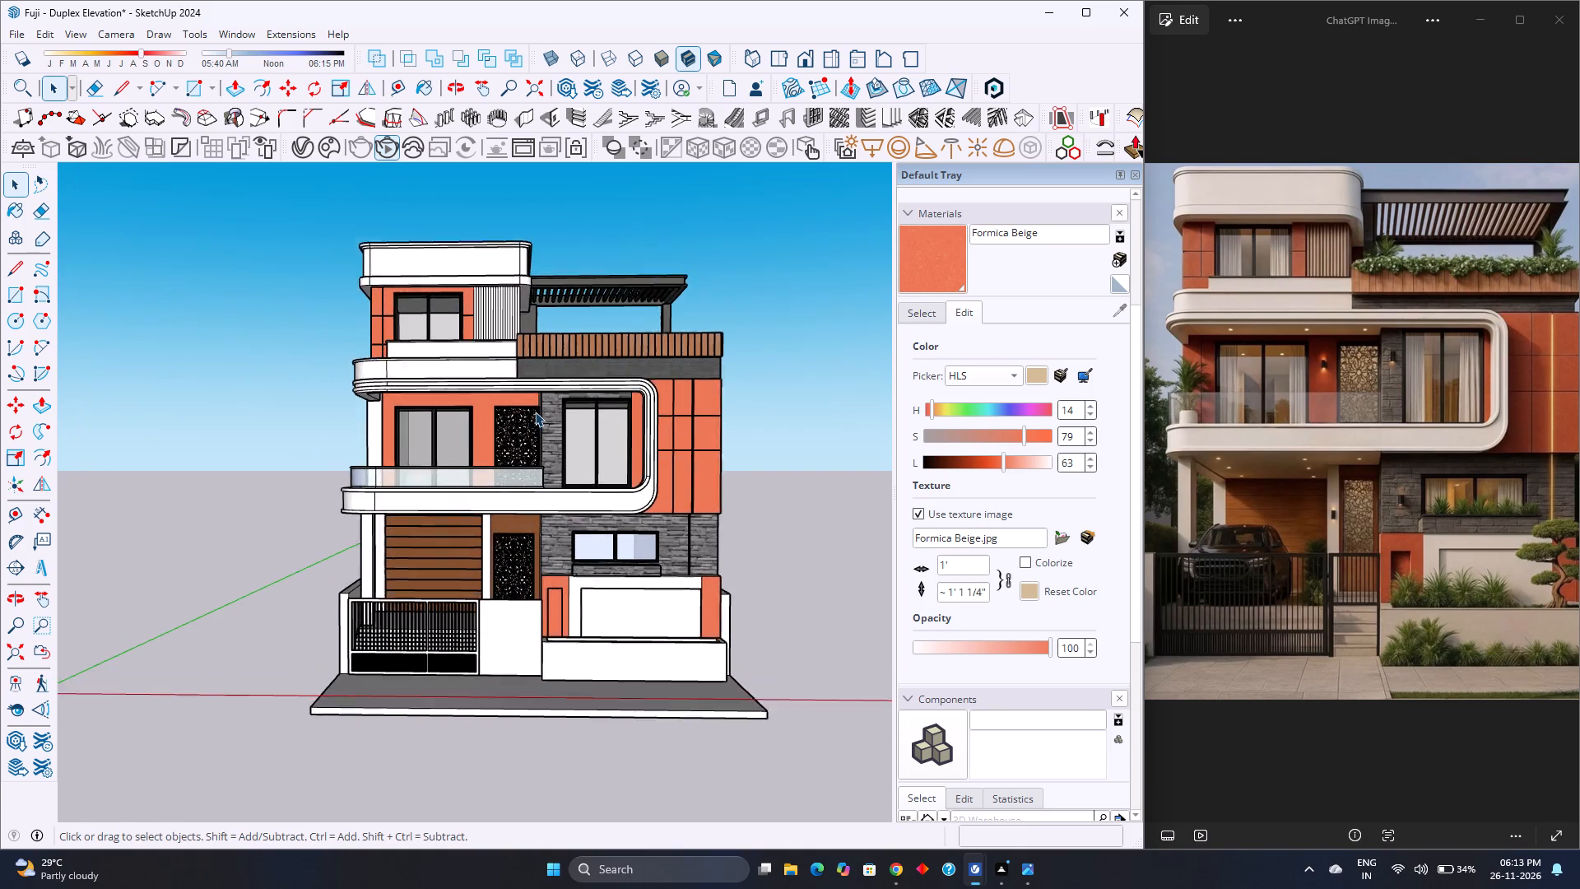
{"action": "scroll", "coordinate": [535, 412], "scroll_direction": "up", "scroll_amount": 3}
{"action": "middle_click_drag", "start_coordinate": [532, 407], "coordinate": [551, 486]}
{"action": "scroll", "coordinate": [551, 486], "scroll_direction": "down", "scroll_amount": 4}
{"action": "scroll", "coordinate": [551, 486], "scroll_direction": "up", "scroll_amount": 3}
{"action": "scroll", "coordinate": [551, 486], "scroll_direction": "down", "scroll_amount": 3}
{"action": "scroll", "coordinate": [551, 486], "scroll_direction": "up", "scroll_amount": 4}
{"action": "scroll", "coordinate": [551, 486], "scroll_direction": "down", "scroll_amount": 4}
{"action": "scroll", "coordinate": [551, 486], "scroll_direction": "up", "scroll_amount": 4}
{"action": "scroll", "coordinate": [551, 486], "scroll_direction": "down", "scroll_amount": 4}
{"action": "scroll", "coordinate": [551, 486], "scroll_direction": "up", "scroll_amount": 2}
Paint the curved first-floor balcony frame group with Quartz Light Grey from the Synthetic Surfaces collection.
{"action": "double_click", "coordinate": [597, 743]}
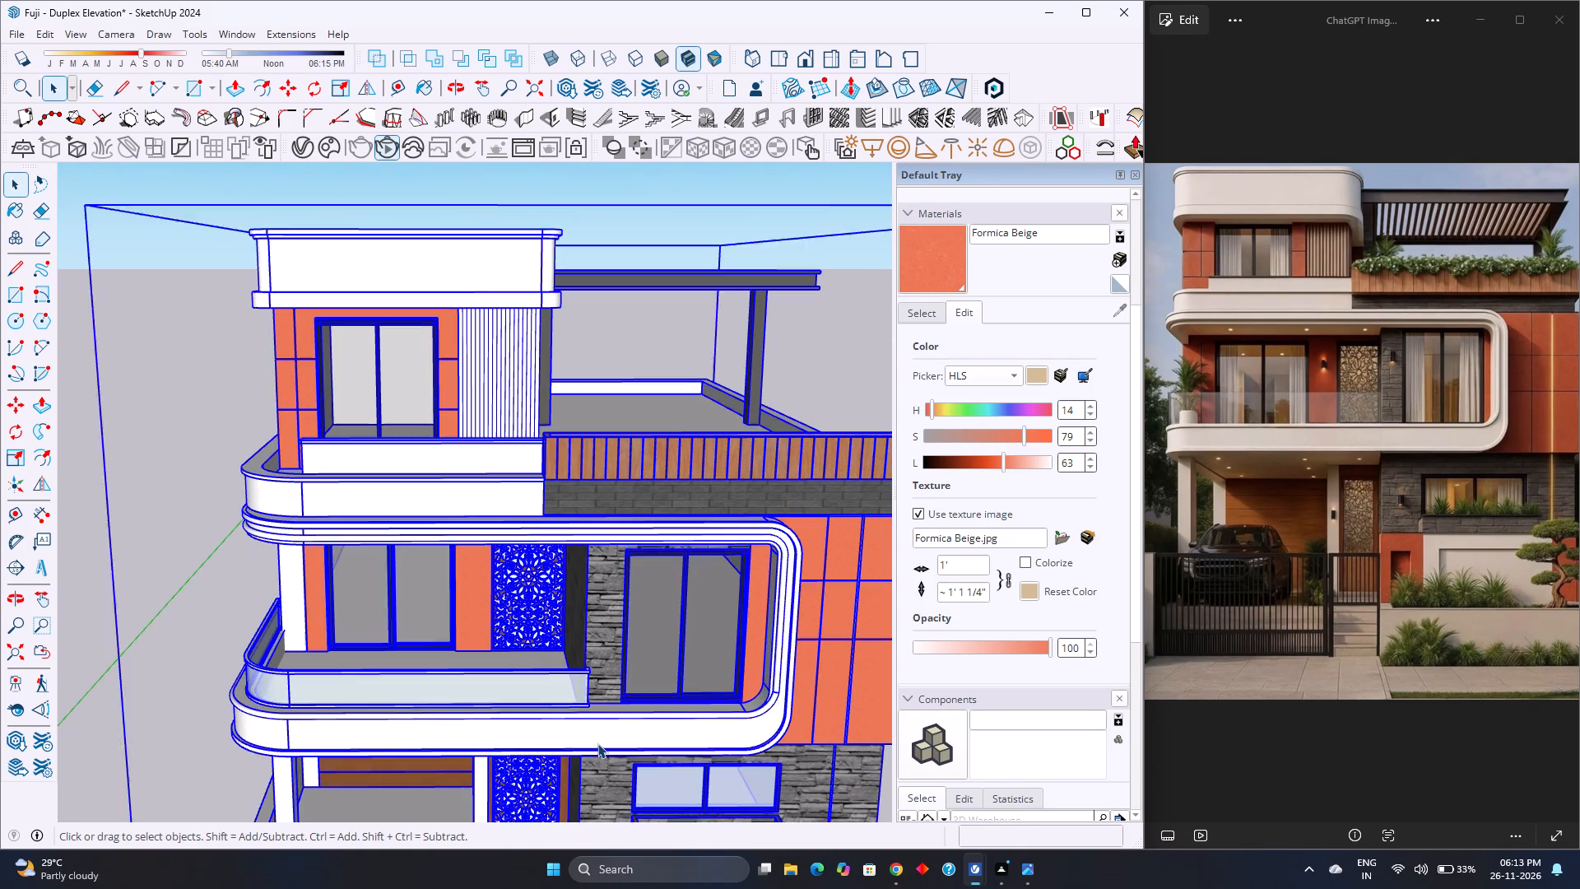
{"action": "left_click", "coordinate": [597, 743]}
{"action": "triple_click", "coordinate": [600, 742]}
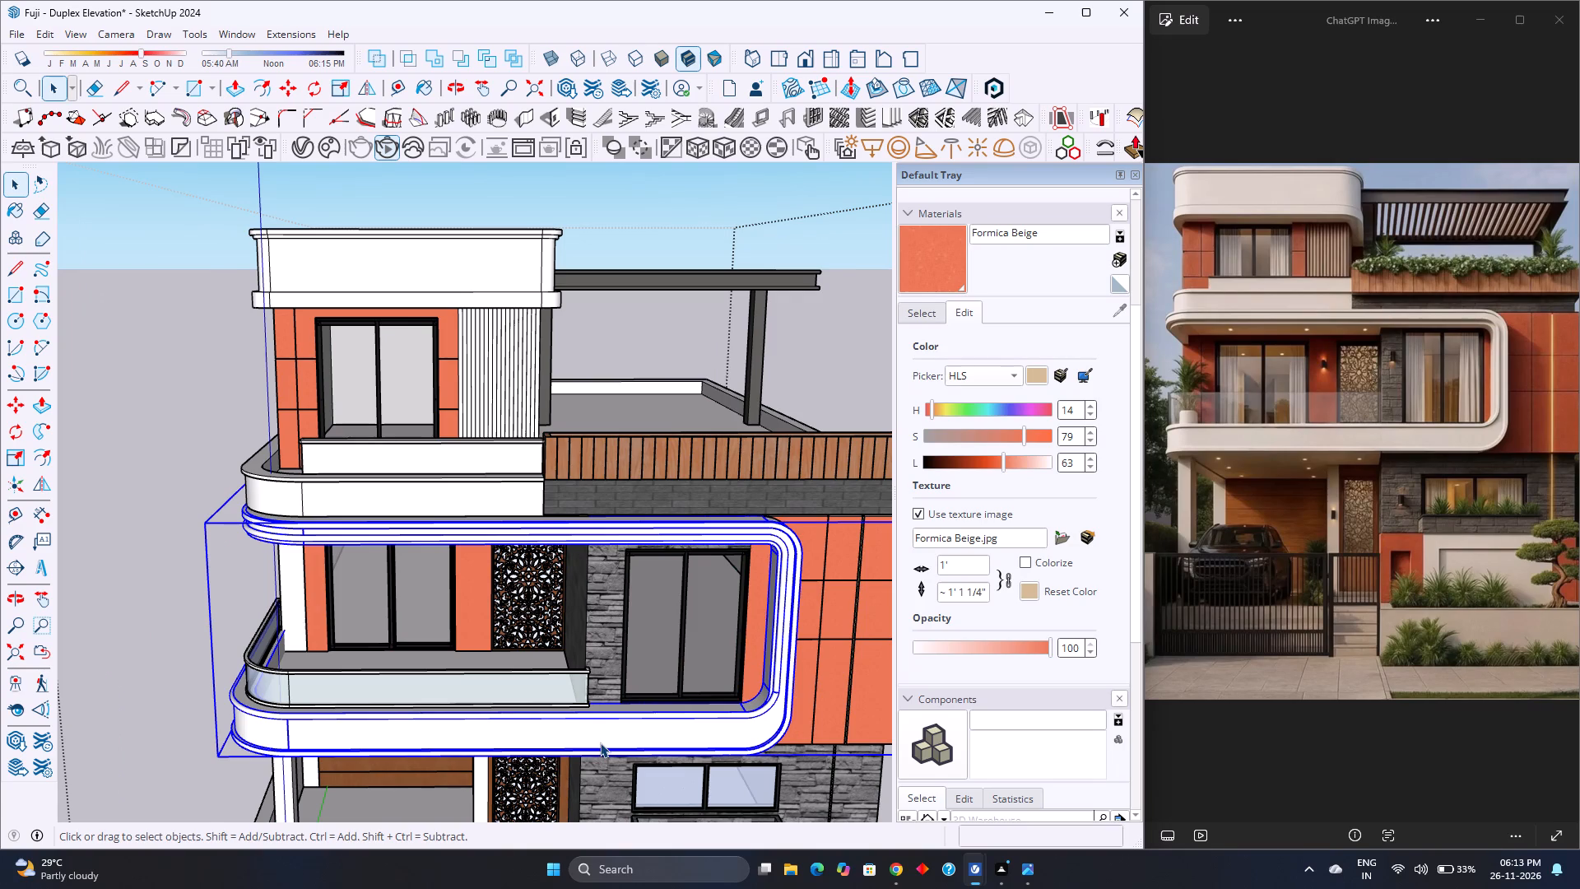
{"action": "left_click", "coordinate": [928, 319]}
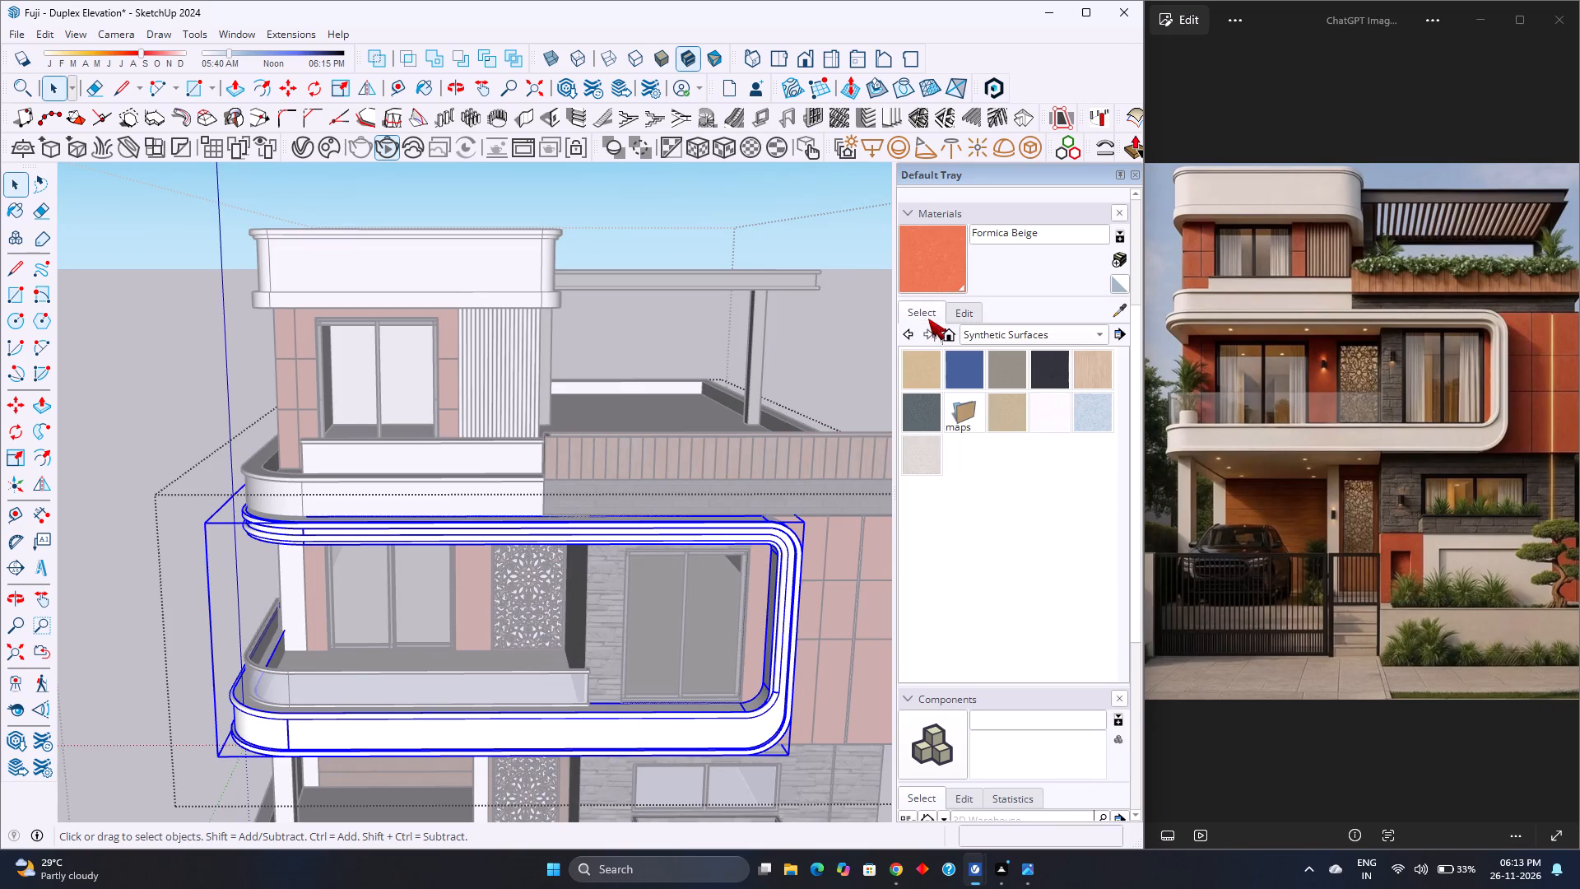
{"action": "left_click", "coordinate": [1056, 412]}
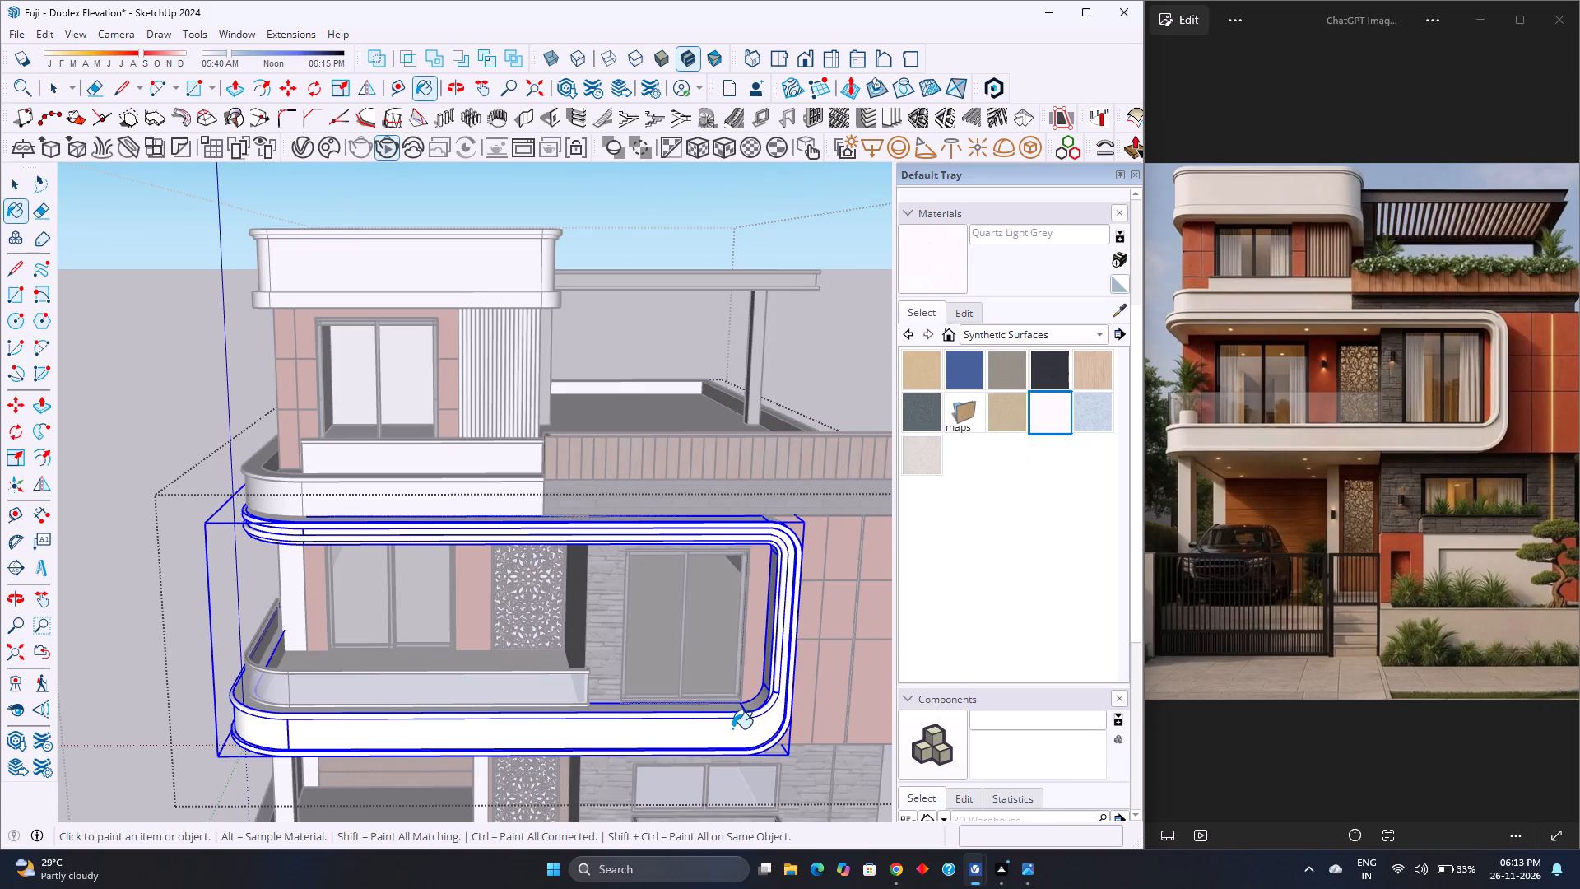
{"action": "left_click", "coordinate": [732, 728]}
{"action": "key", "text": "space"}
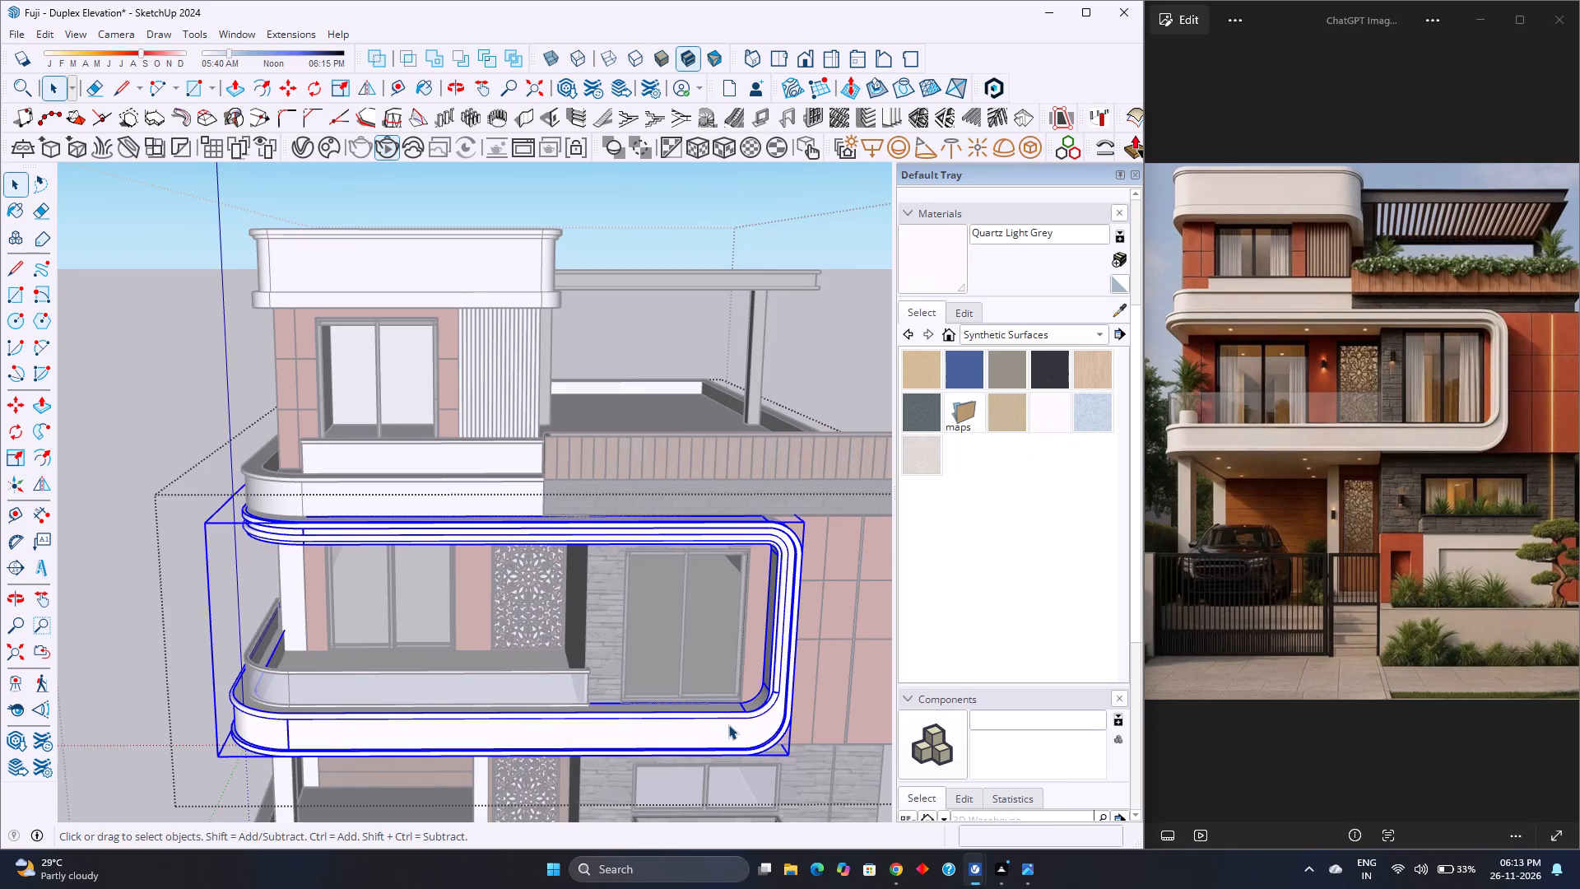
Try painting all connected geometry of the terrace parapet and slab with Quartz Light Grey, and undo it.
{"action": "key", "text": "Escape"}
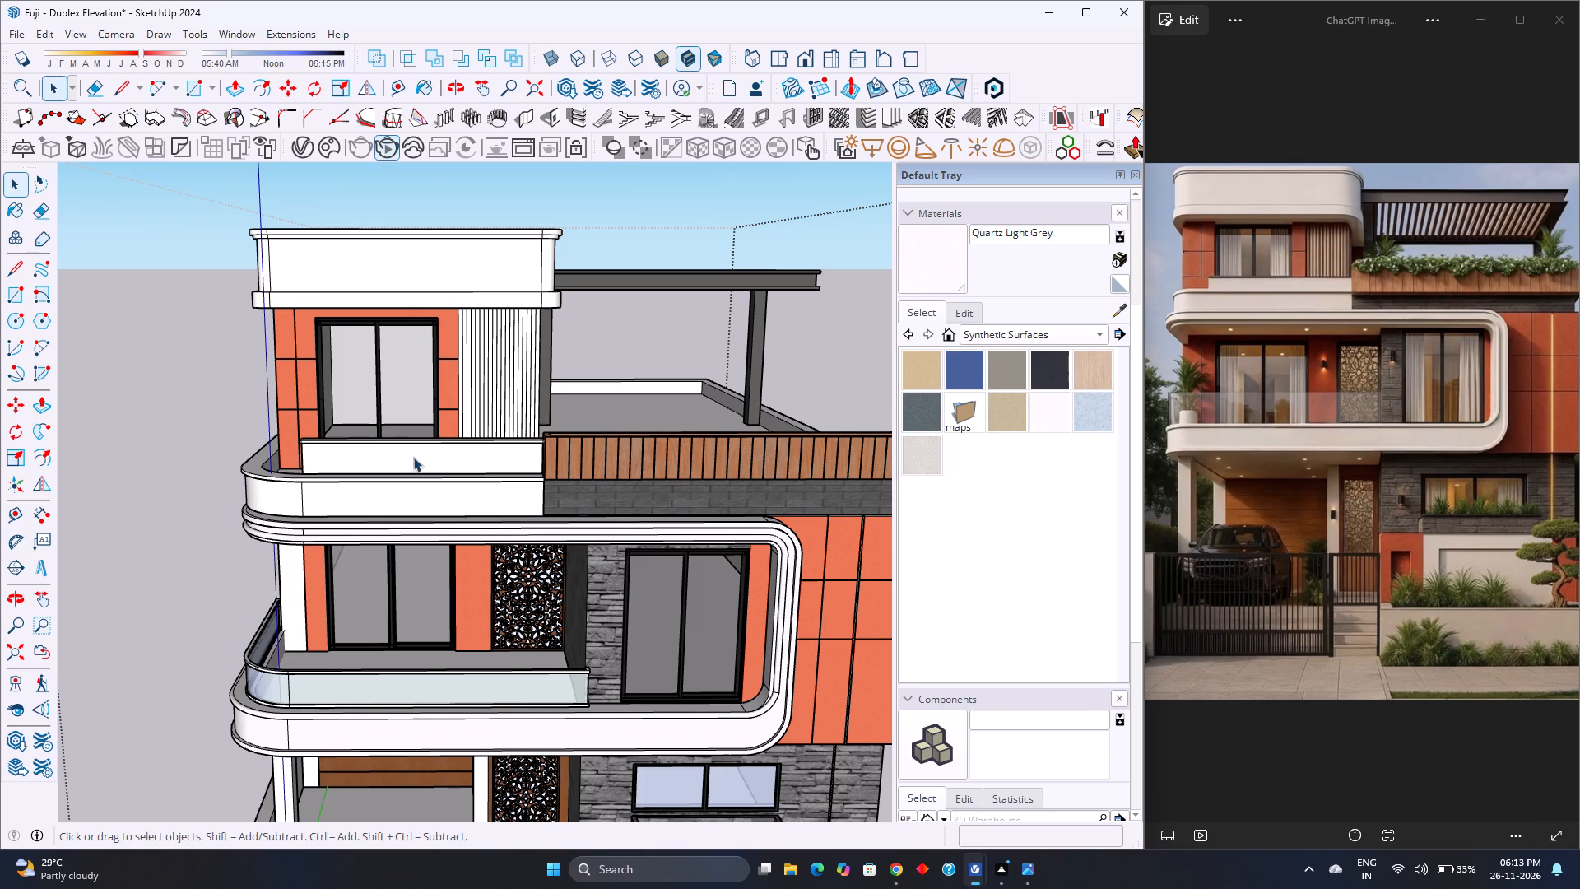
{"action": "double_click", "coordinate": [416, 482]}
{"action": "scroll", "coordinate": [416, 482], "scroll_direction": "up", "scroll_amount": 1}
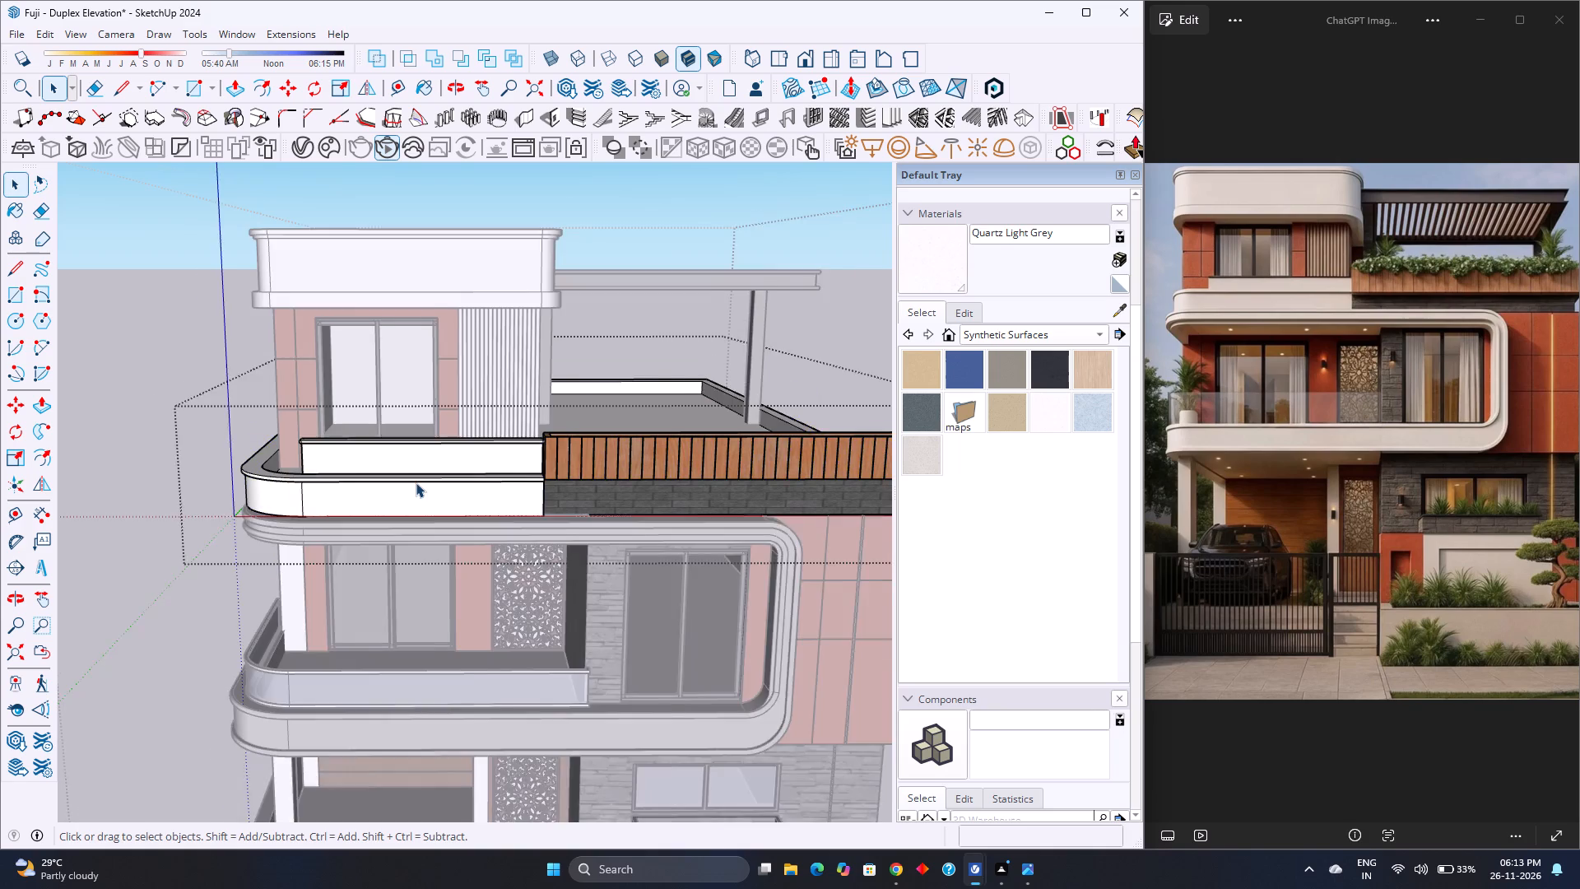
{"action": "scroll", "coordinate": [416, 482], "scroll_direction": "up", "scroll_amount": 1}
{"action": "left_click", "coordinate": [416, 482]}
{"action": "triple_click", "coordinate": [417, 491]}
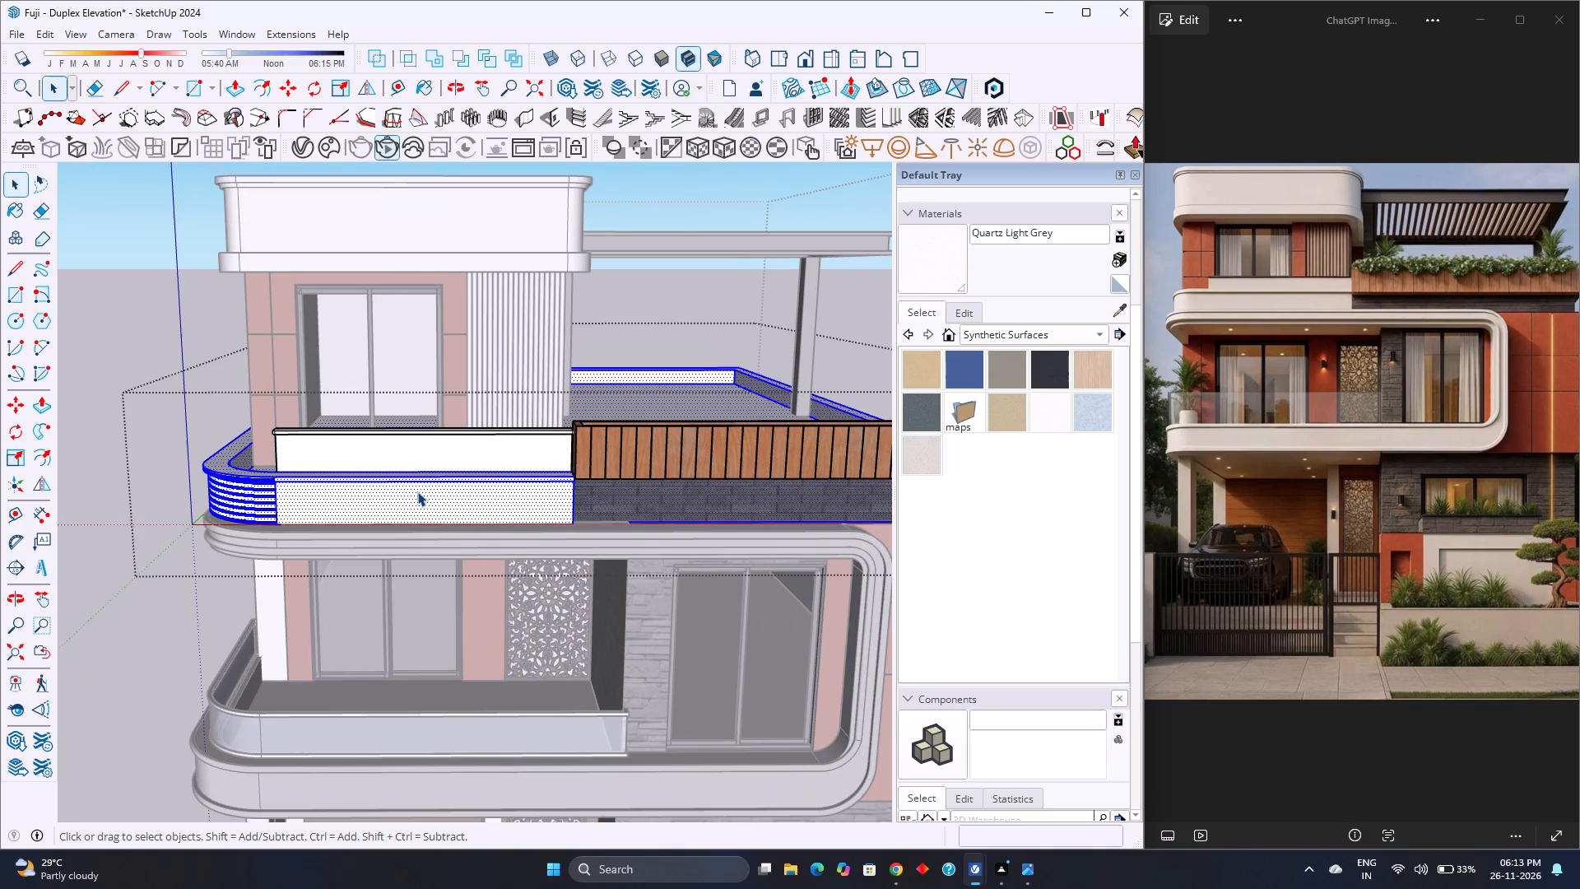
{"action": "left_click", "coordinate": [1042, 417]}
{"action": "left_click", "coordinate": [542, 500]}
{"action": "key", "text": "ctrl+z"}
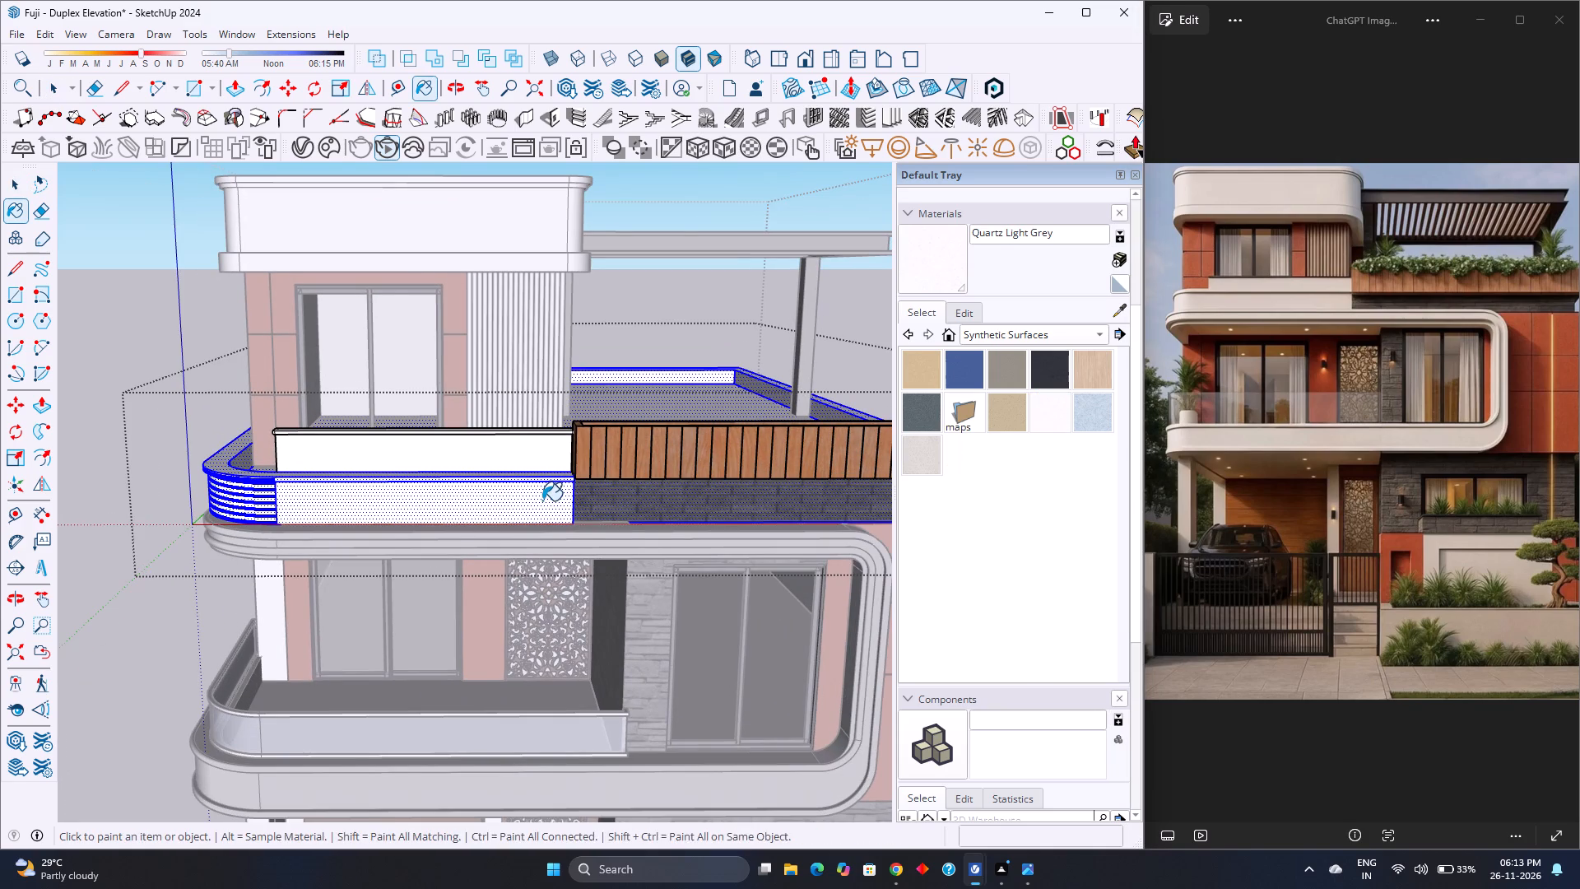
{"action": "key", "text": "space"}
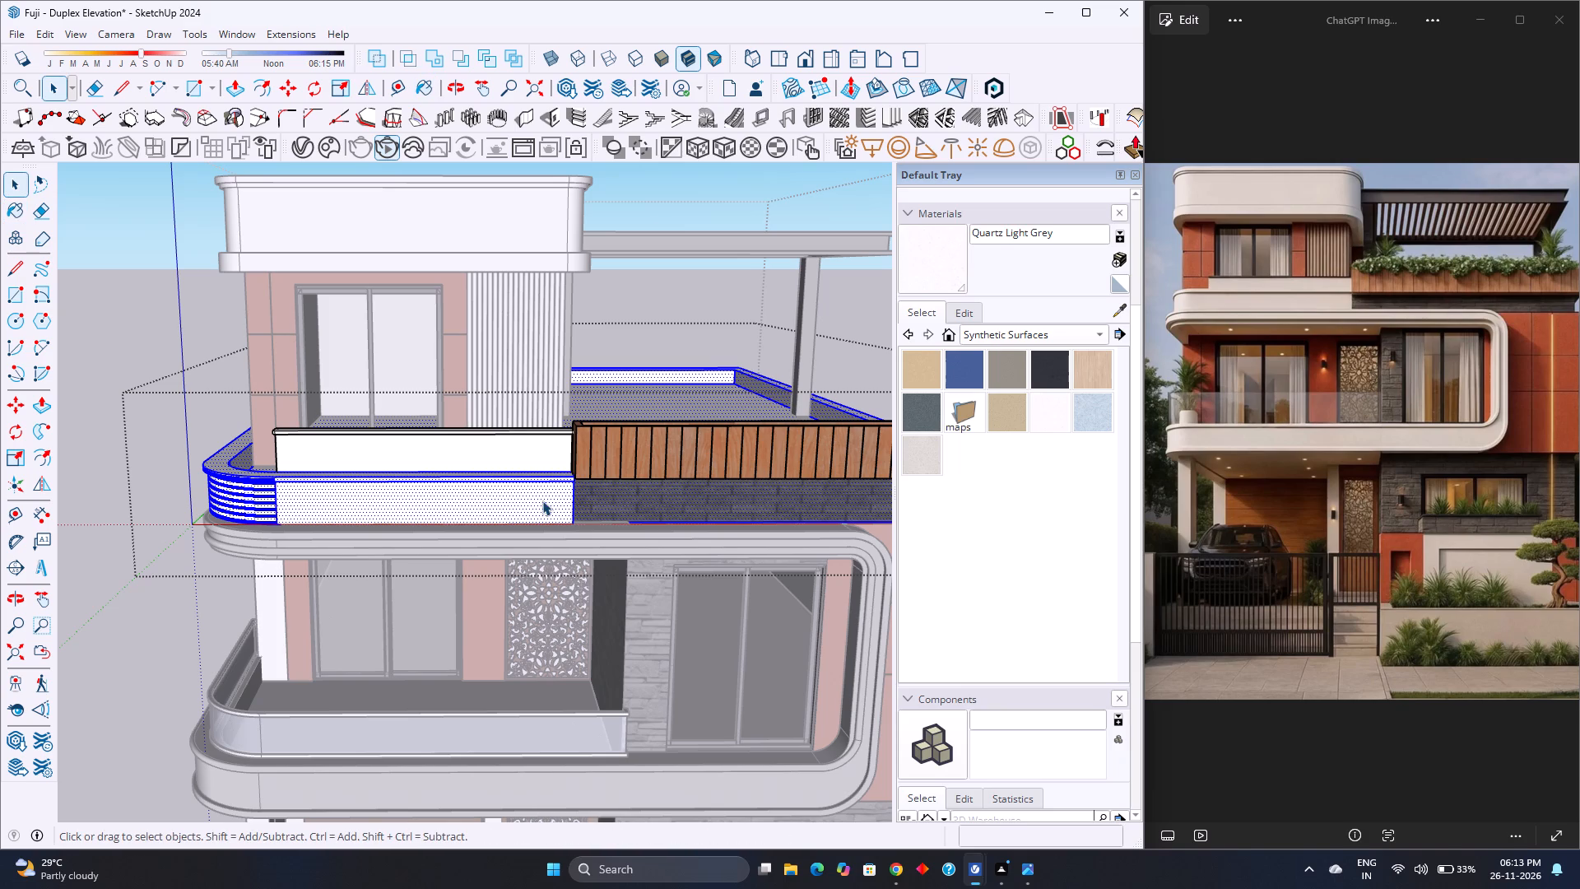
Paint the lower terrace parapet's front face, curved corner and top ledge individually with Quartz Light Grey.
{"action": "left_click", "coordinate": [513, 491]}
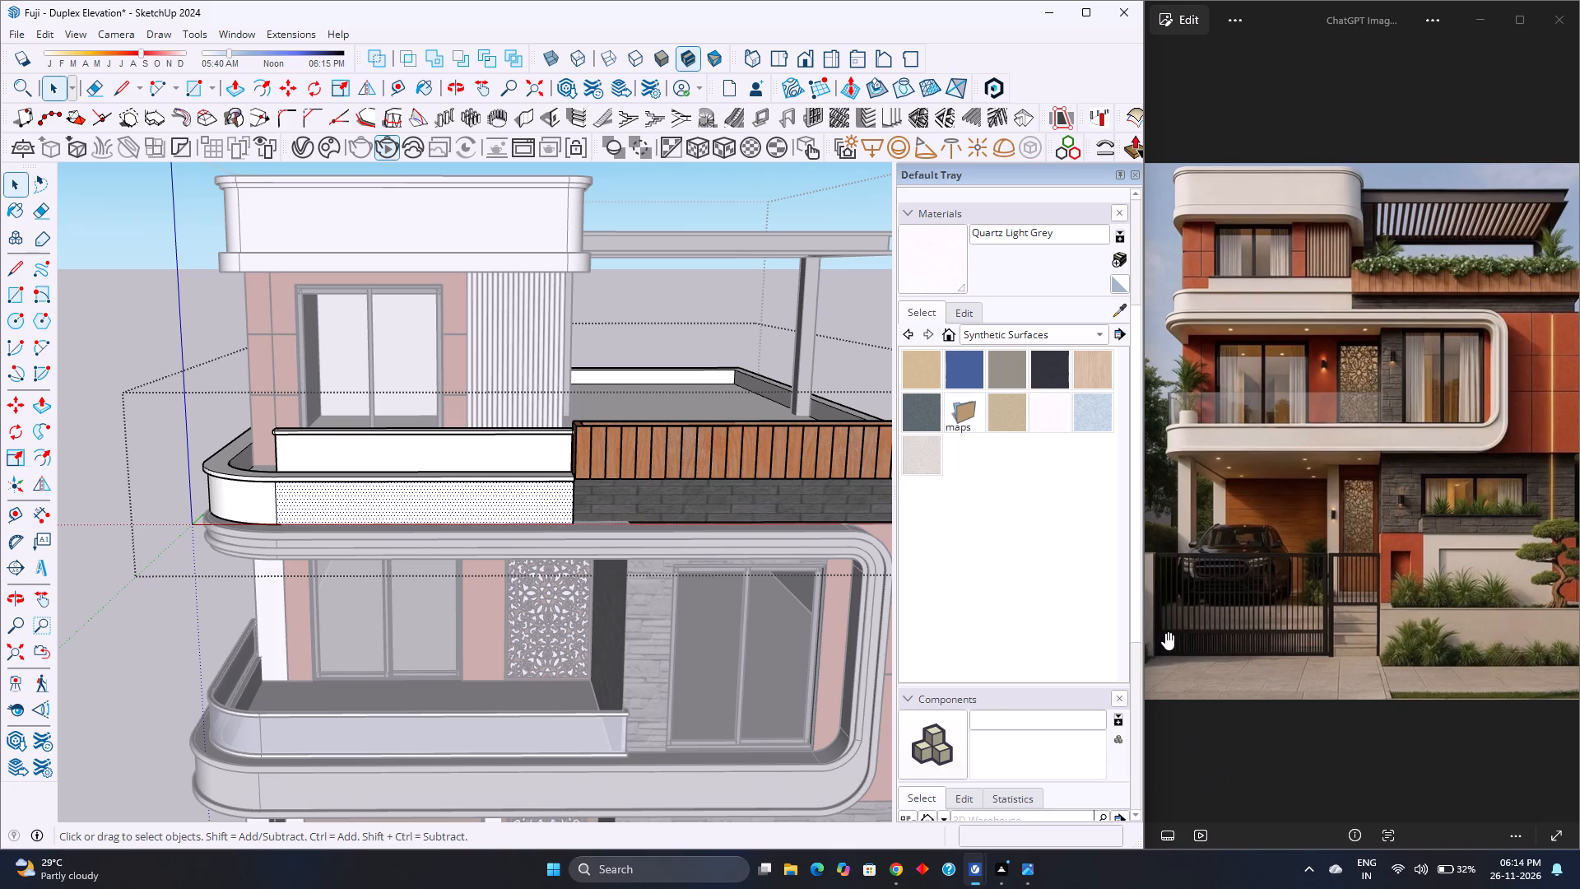
{"action": "scroll", "coordinate": [478, 481], "scroll_direction": "up", "scroll_amount": 6}
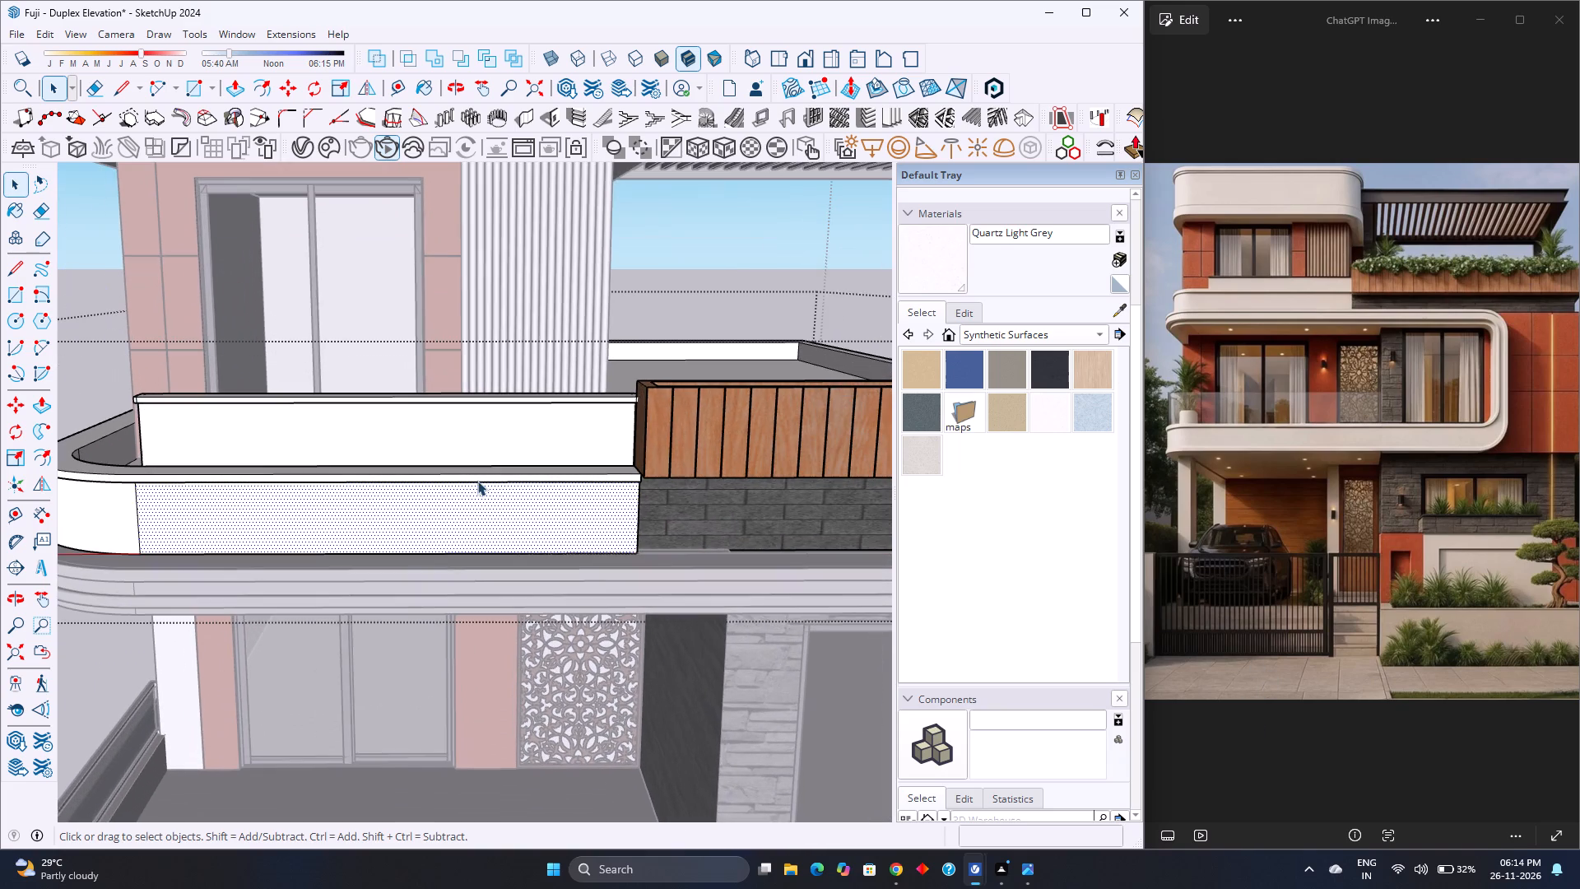
{"action": "scroll", "coordinate": [503, 481], "scroll_direction": "down", "scroll_amount": 2}
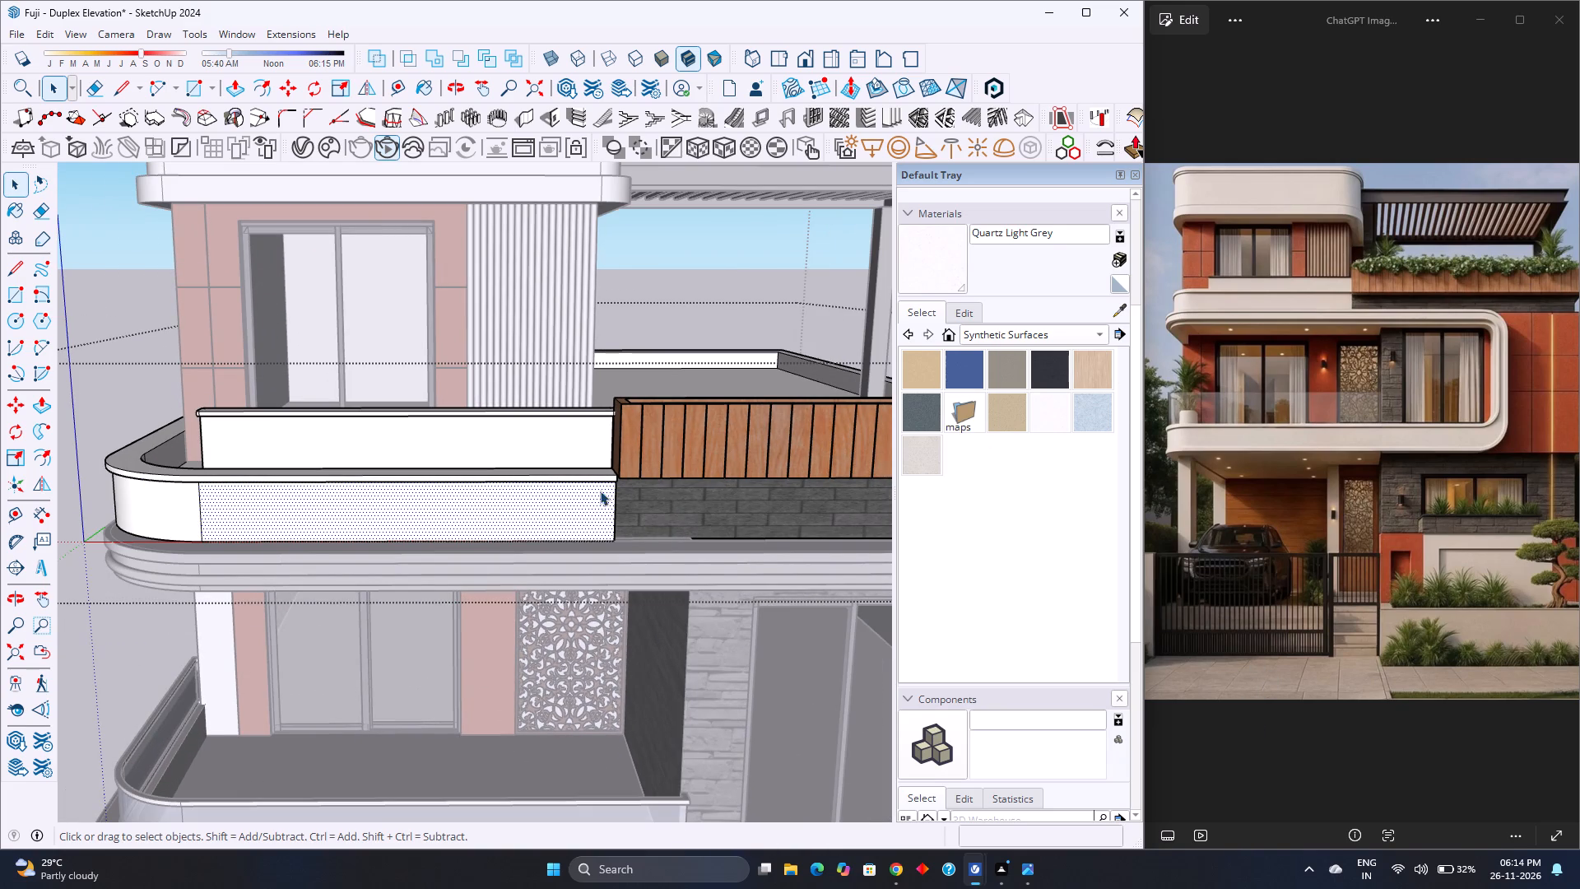
{"action": "left_click", "coordinate": [941, 274]}
{"action": "left_click", "coordinate": [523, 510]}
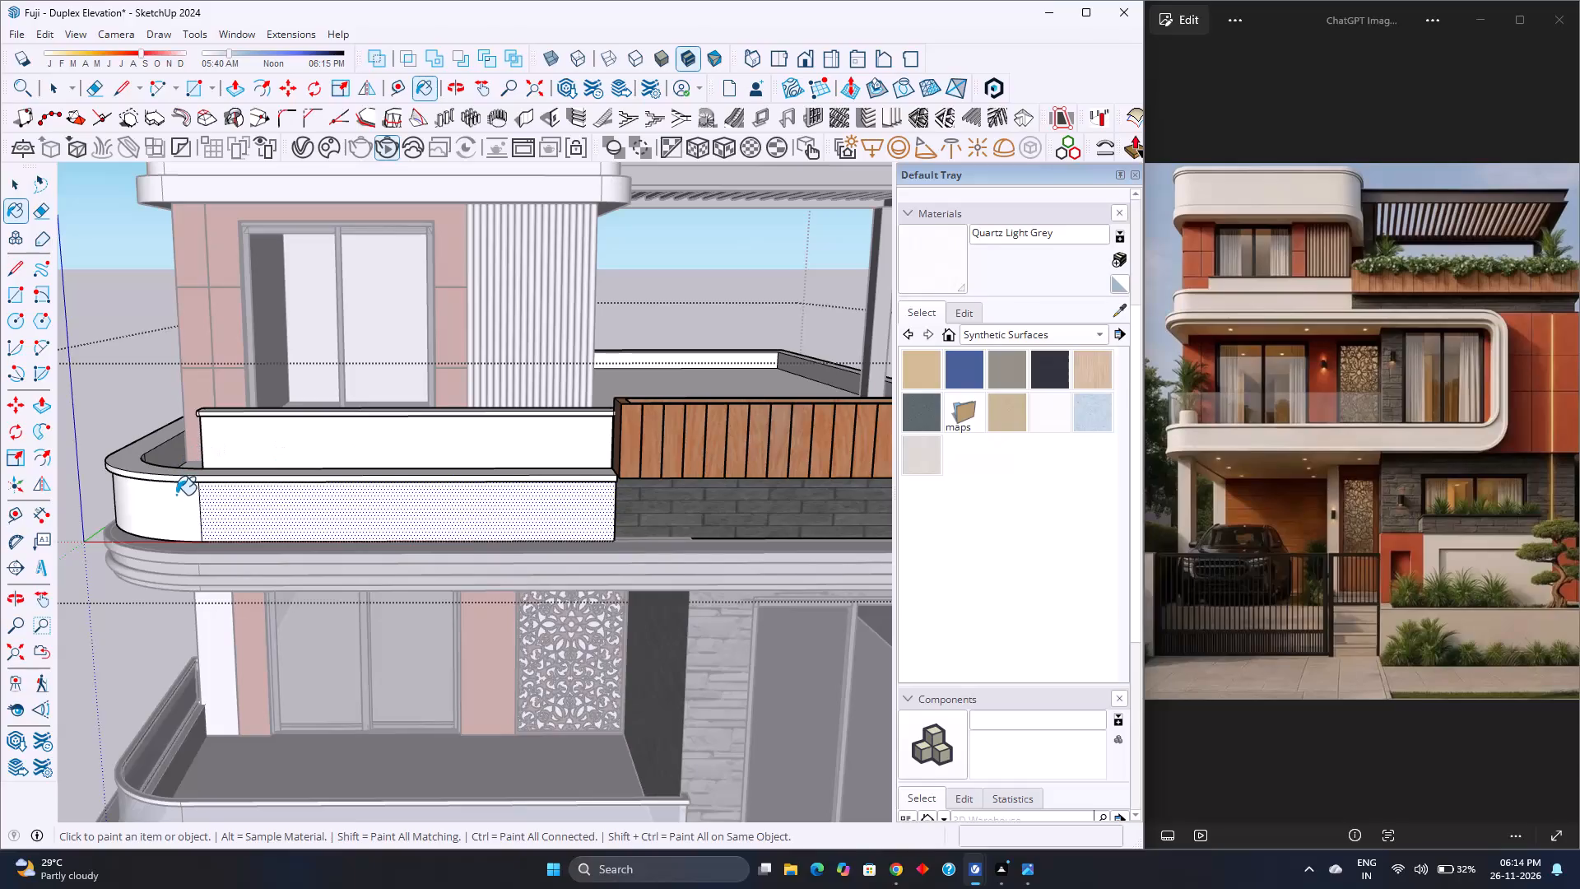
{"action": "left_click", "coordinate": [178, 502]}
{"action": "scroll", "coordinate": [170, 477], "scroll_direction": "up", "scroll_amount": 5}
{"action": "middle_click_drag", "start_coordinate": [170, 477], "coordinate": [267, 728]}
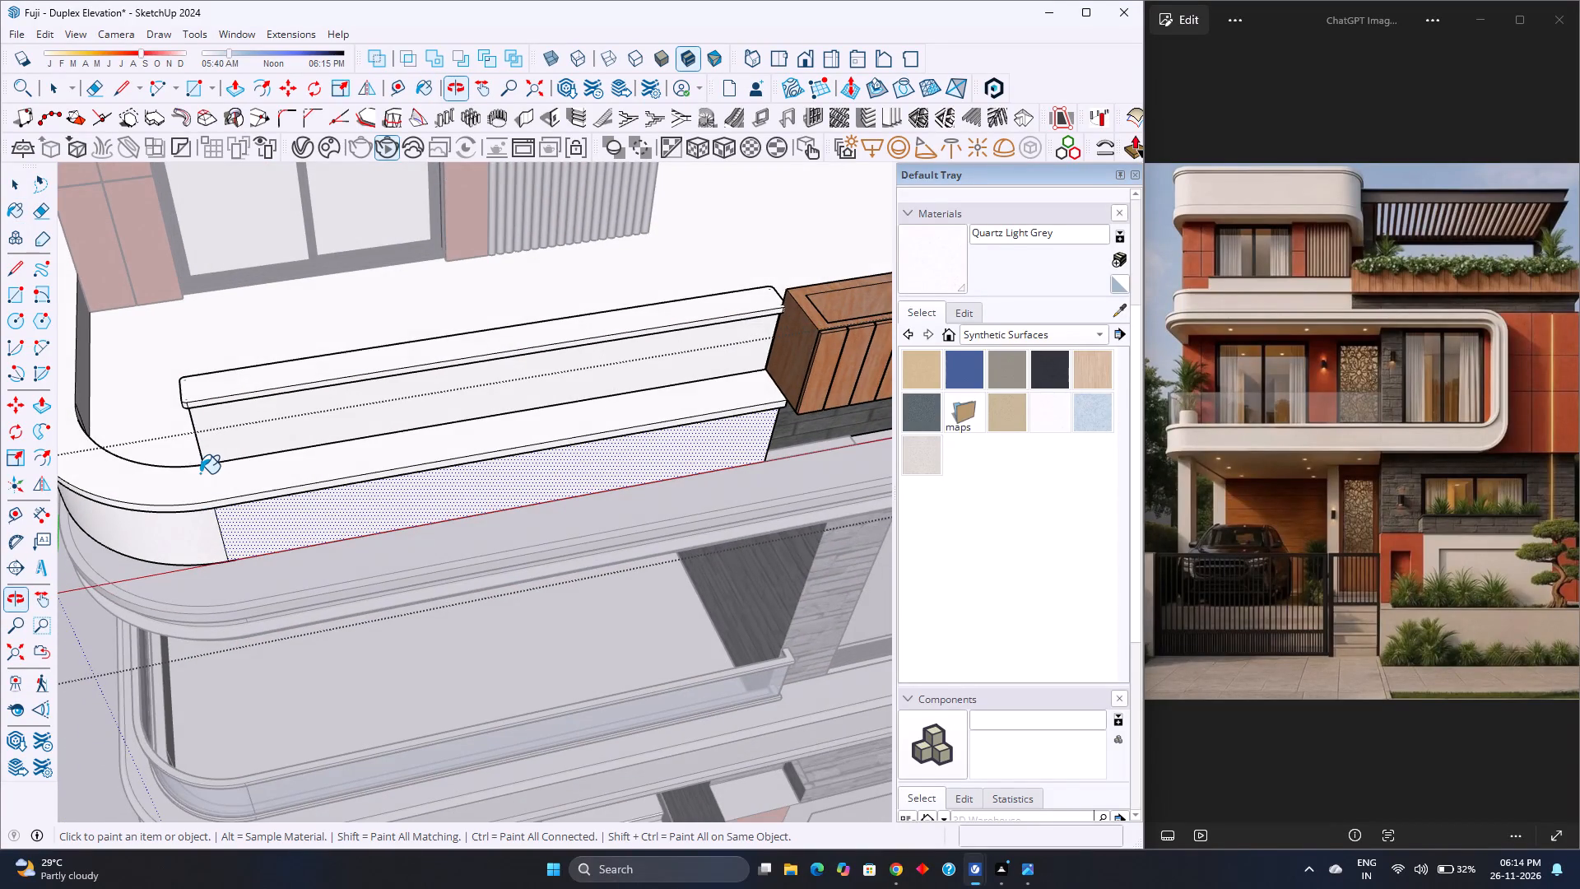
{"action": "left_click", "coordinate": [200, 473]}
{"action": "scroll", "coordinate": [188, 508], "scroll_direction": "up", "scroll_amount": 8}
{"action": "left_click", "coordinate": [193, 505]}
Paint the raised parapet wall behind the ledge and its coping with Quartz Light Grey.
{"action": "left_click", "coordinate": [271, 375]}
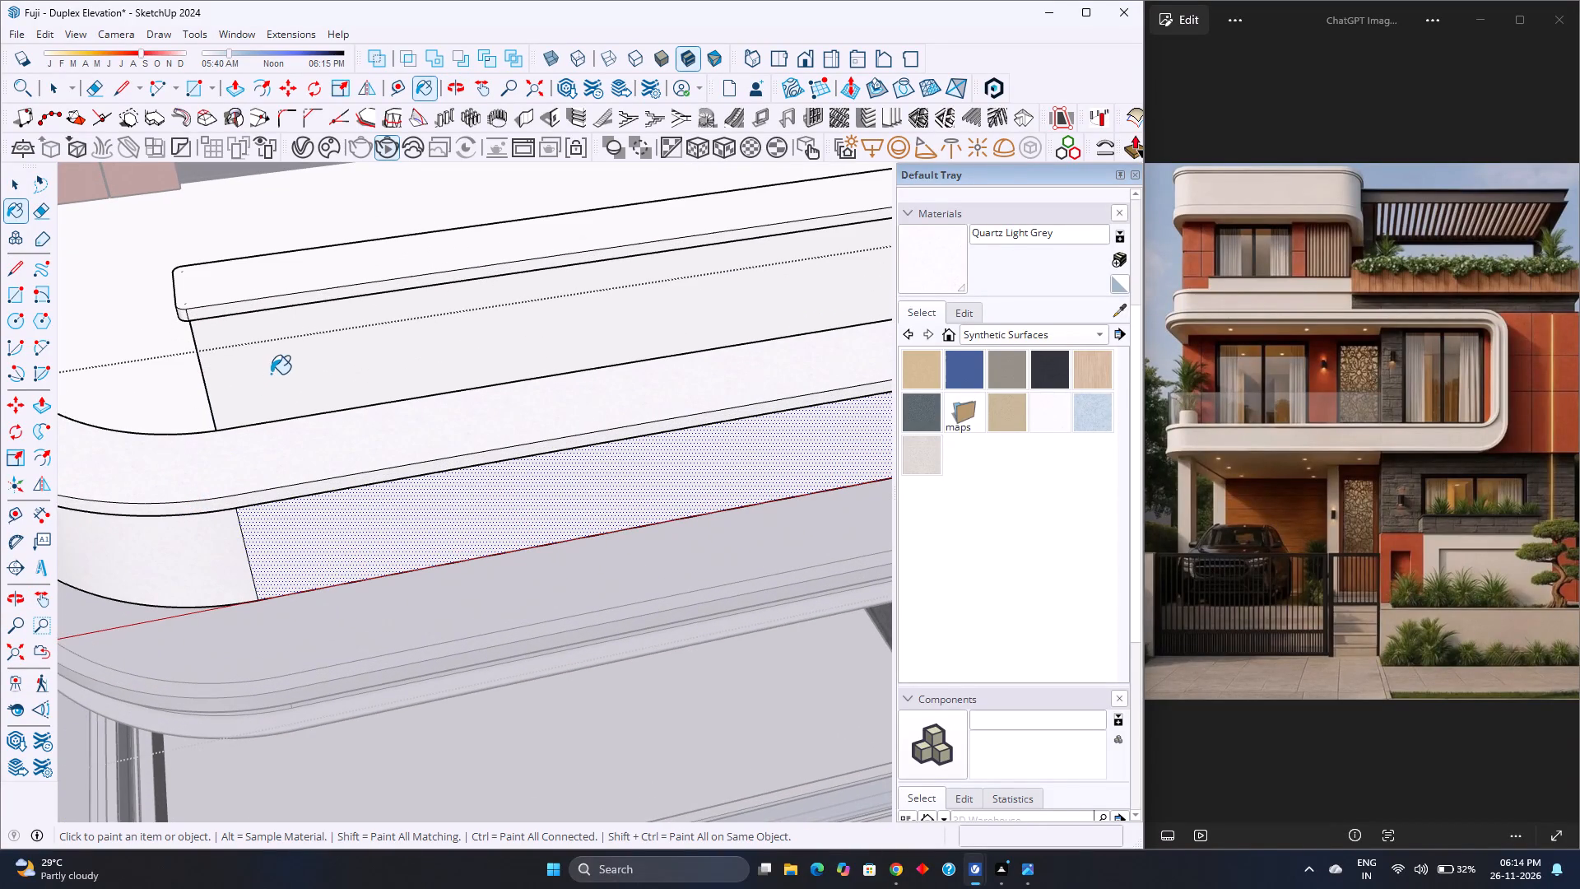
{"action": "scroll", "coordinate": [230, 346], "scroll_direction": "up", "scroll_amount": 6}
{"action": "middle_click_drag", "start_coordinate": [193, 342], "coordinate": [201, 344]}
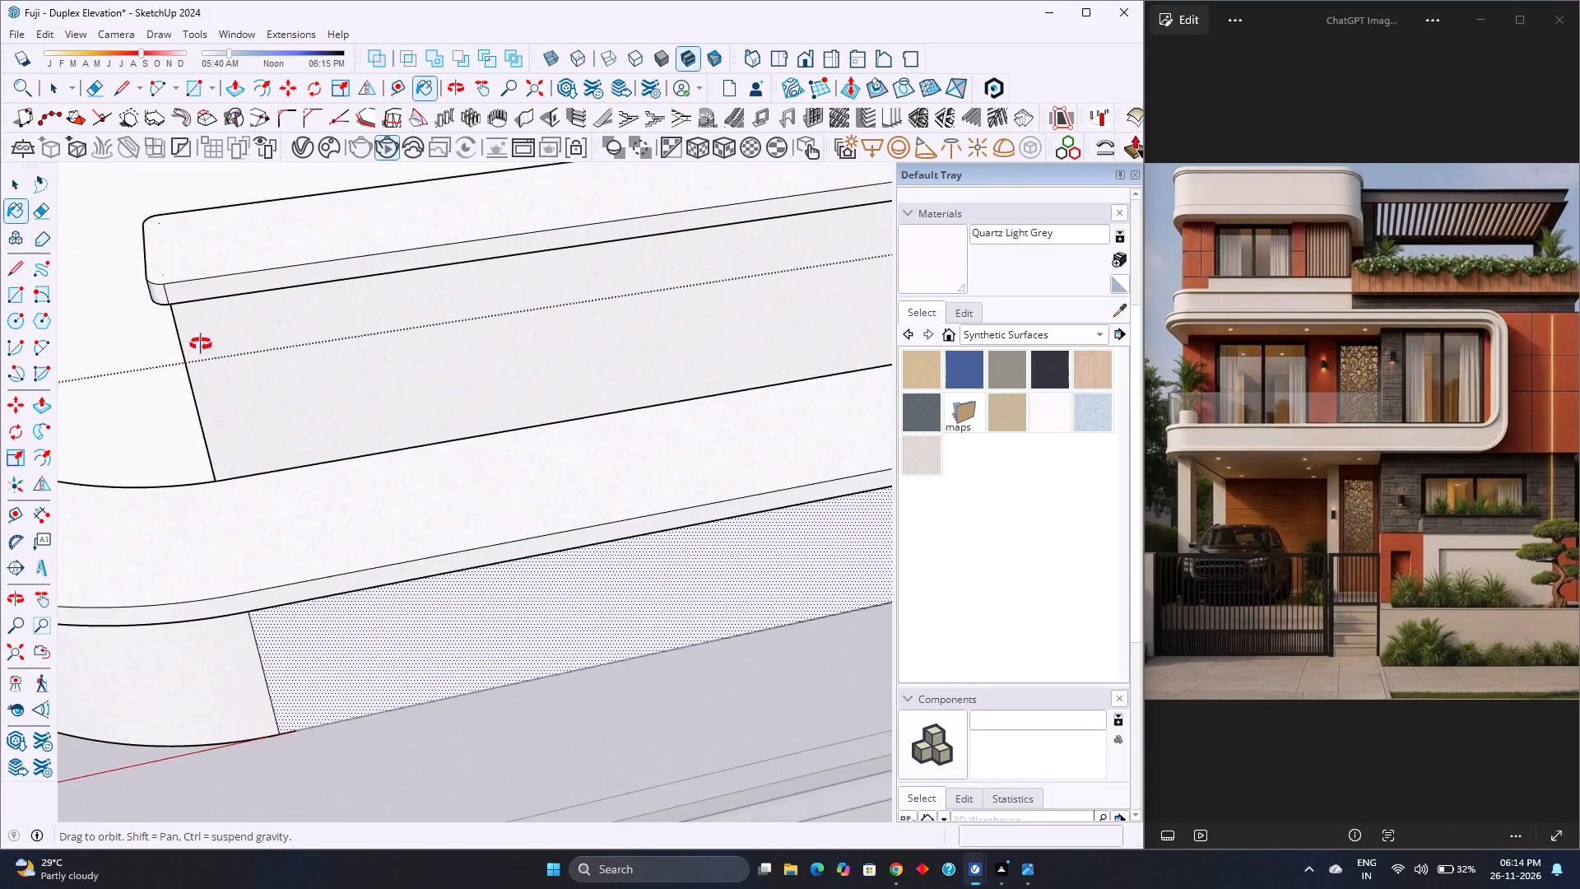
{"action": "middle_click_drag", "start_coordinate": [201, 344], "coordinate": [596, 301]}
{"action": "left_click", "coordinate": [136, 532]}
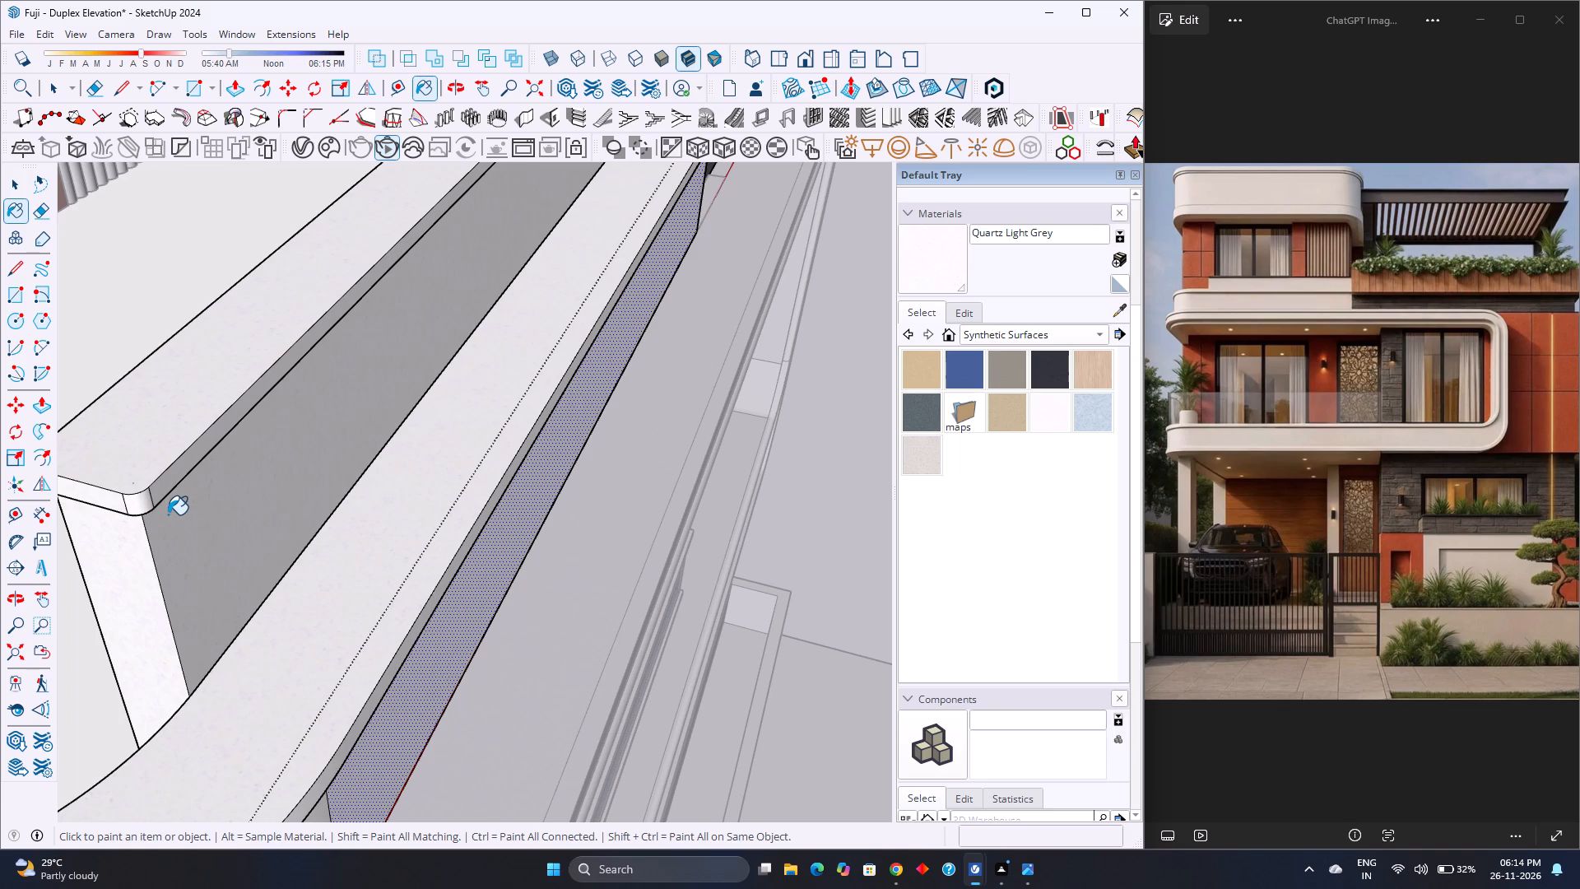
{"action": "scroll", "coordinate": [183, 493], "scroll_direction": "down", "scroll_amount": 3}
{"action": "scroll", "coordinate": [347, 534], "scroll_direction": "down", "scroll_amount": 4}
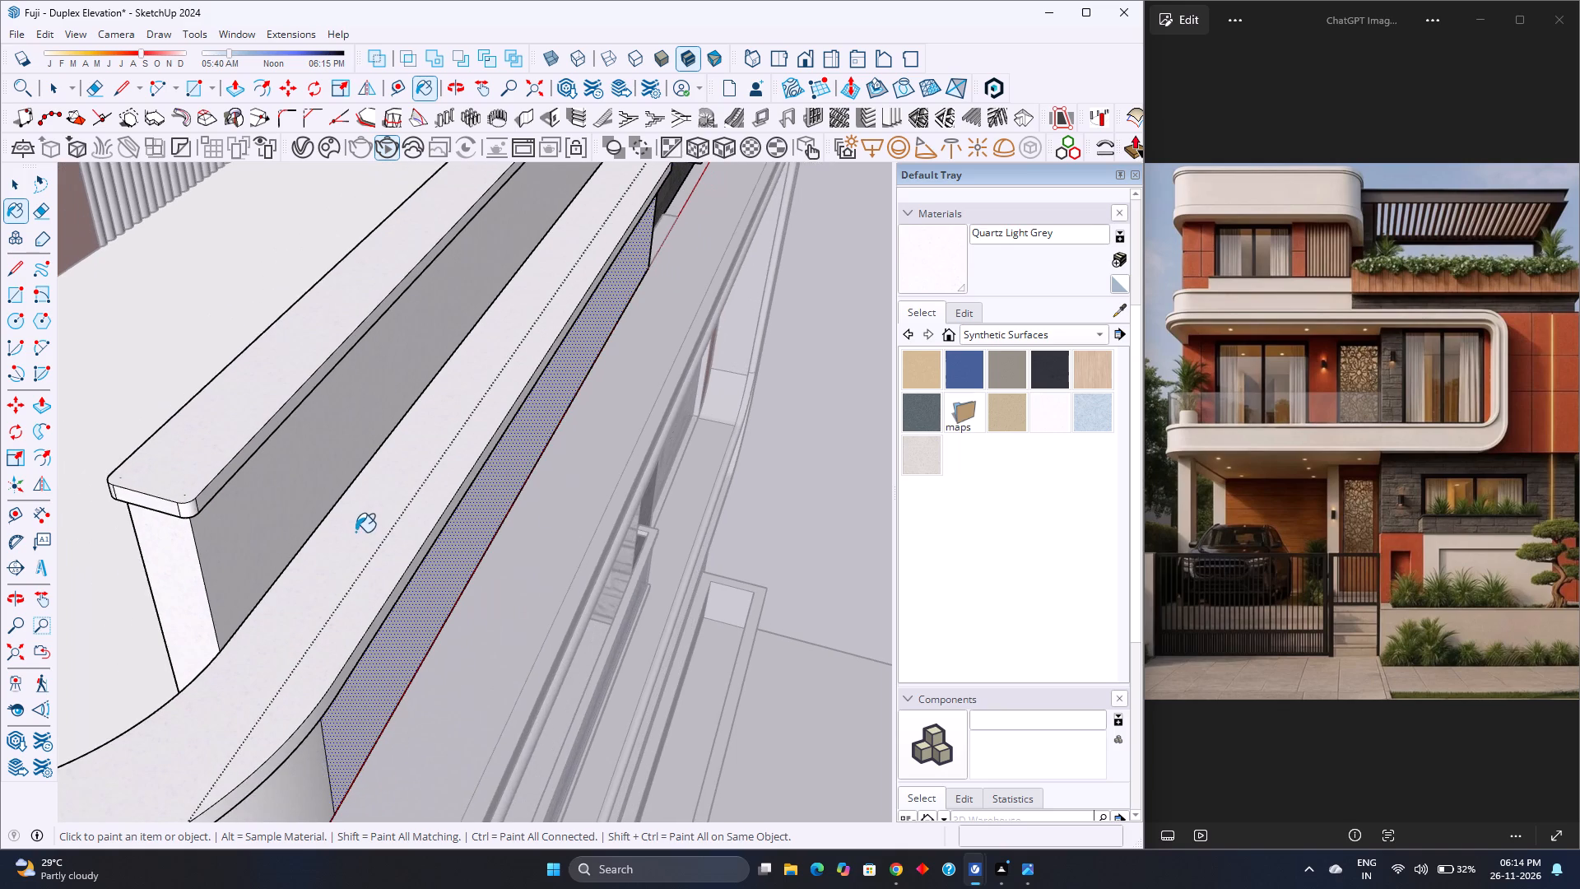
{"action": "key", "text": "space"}
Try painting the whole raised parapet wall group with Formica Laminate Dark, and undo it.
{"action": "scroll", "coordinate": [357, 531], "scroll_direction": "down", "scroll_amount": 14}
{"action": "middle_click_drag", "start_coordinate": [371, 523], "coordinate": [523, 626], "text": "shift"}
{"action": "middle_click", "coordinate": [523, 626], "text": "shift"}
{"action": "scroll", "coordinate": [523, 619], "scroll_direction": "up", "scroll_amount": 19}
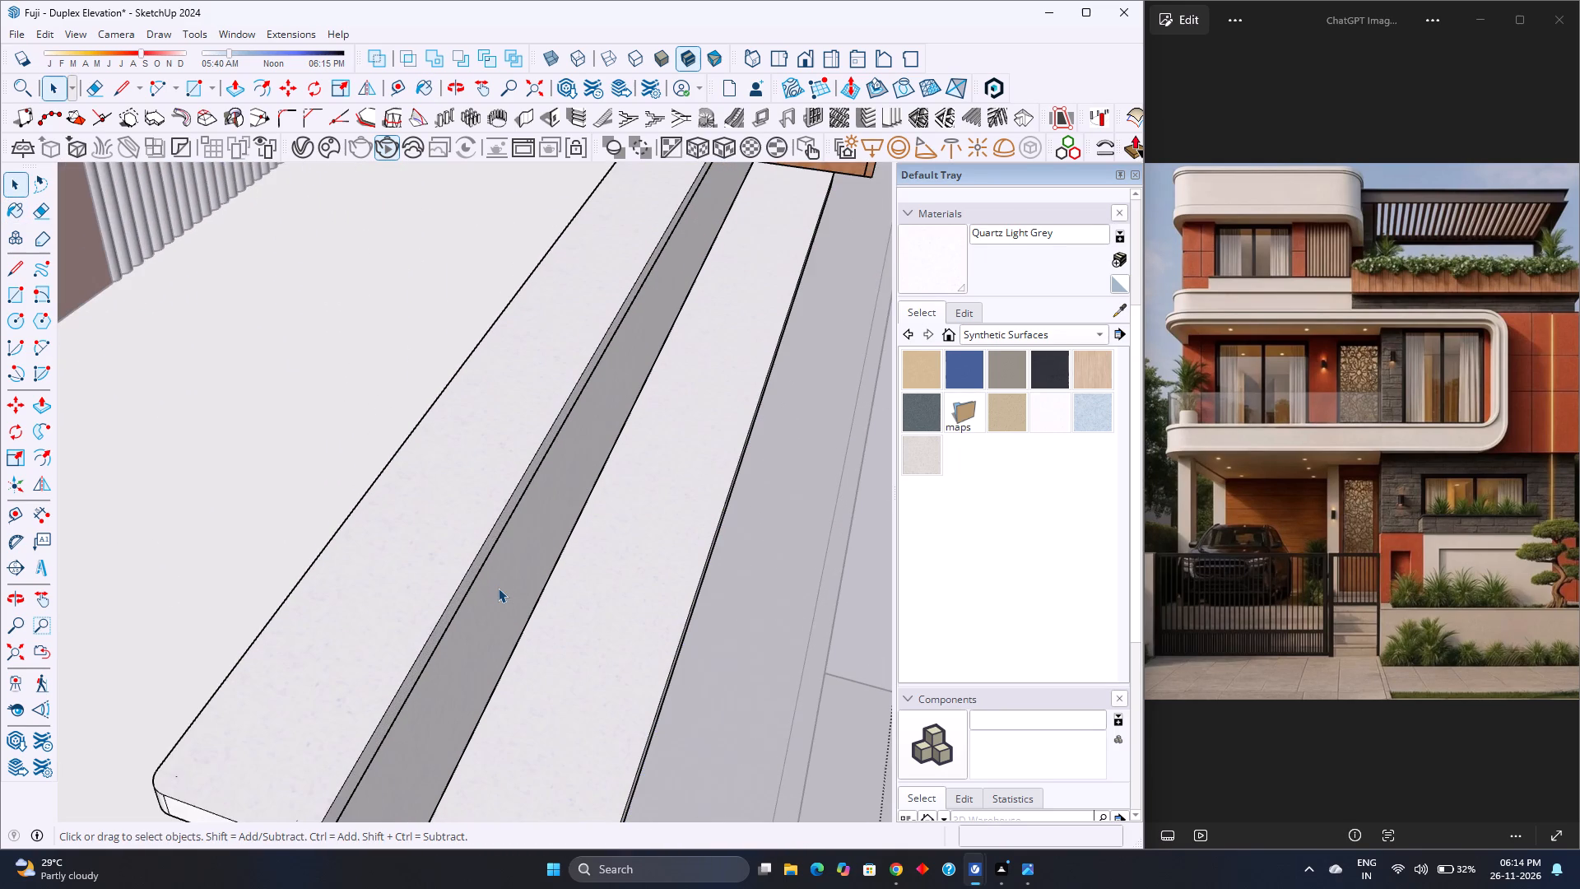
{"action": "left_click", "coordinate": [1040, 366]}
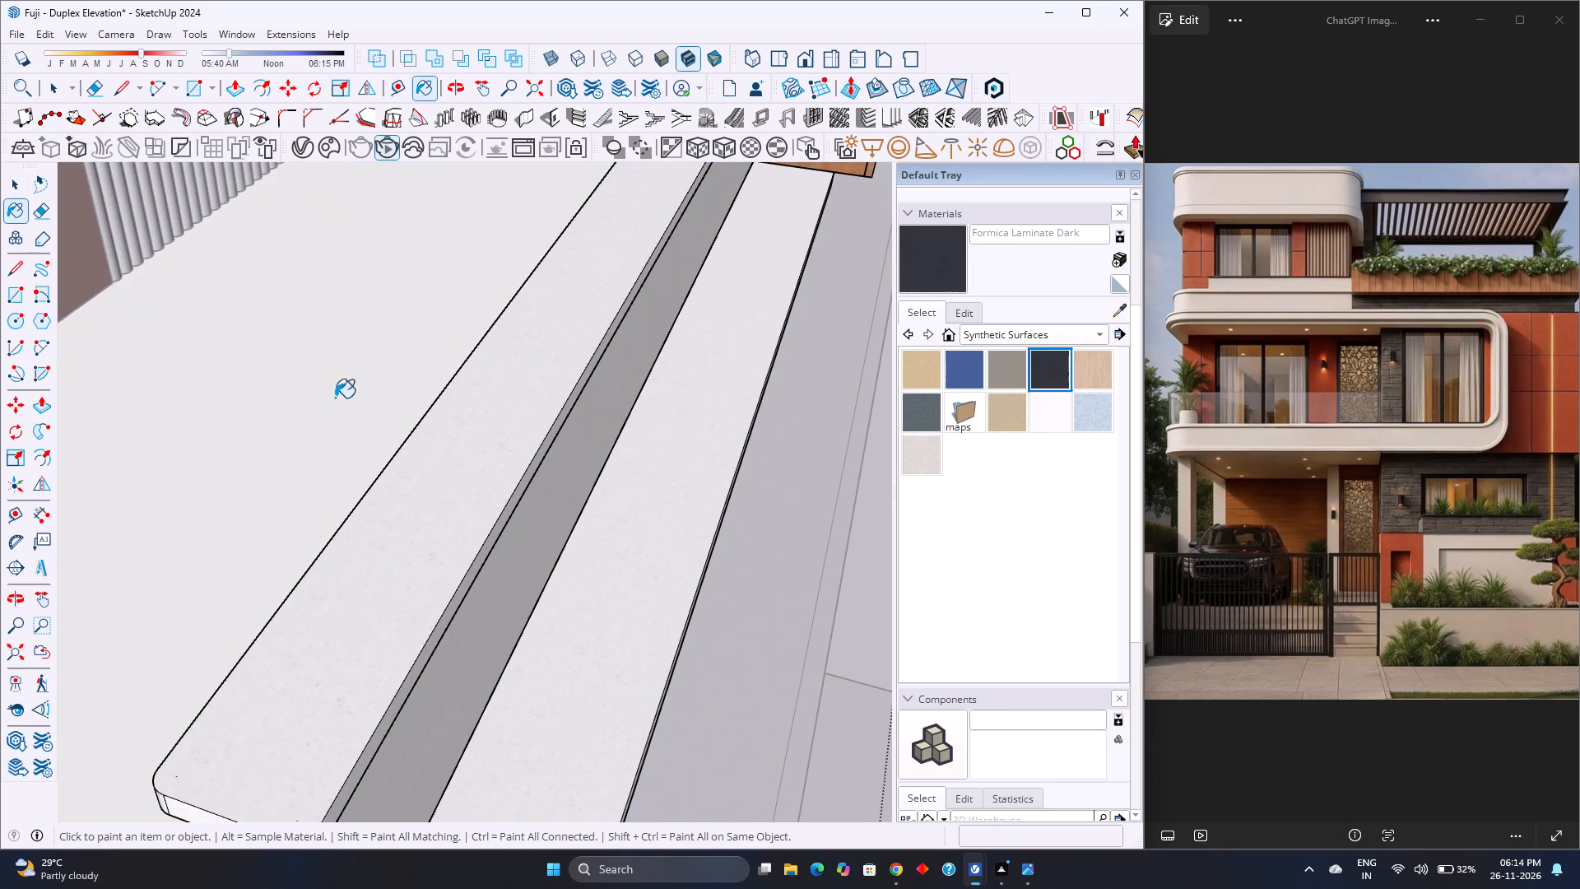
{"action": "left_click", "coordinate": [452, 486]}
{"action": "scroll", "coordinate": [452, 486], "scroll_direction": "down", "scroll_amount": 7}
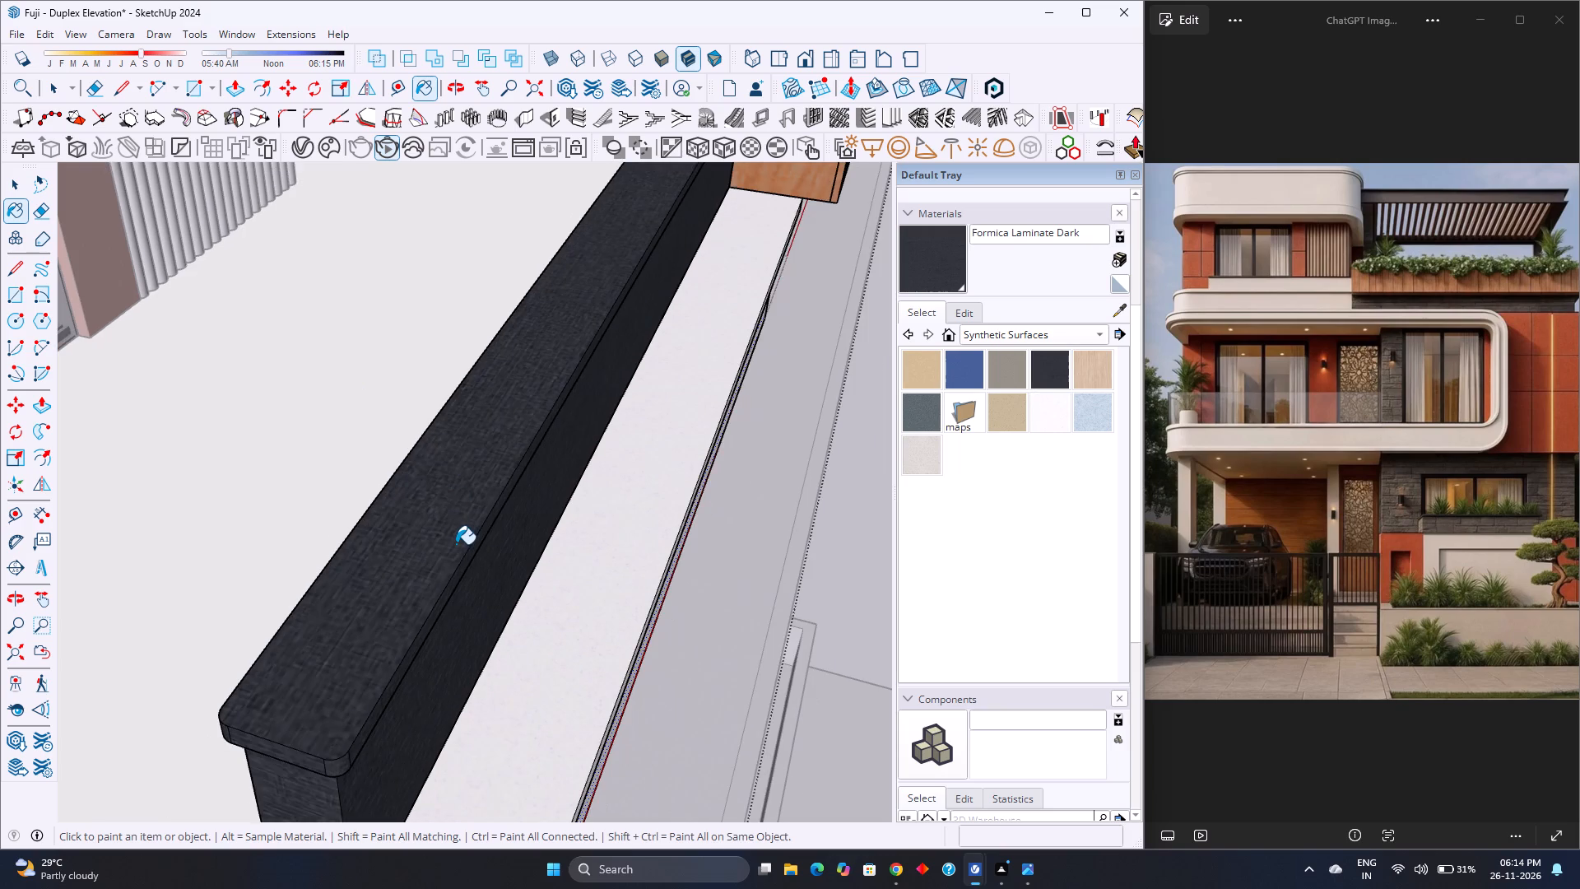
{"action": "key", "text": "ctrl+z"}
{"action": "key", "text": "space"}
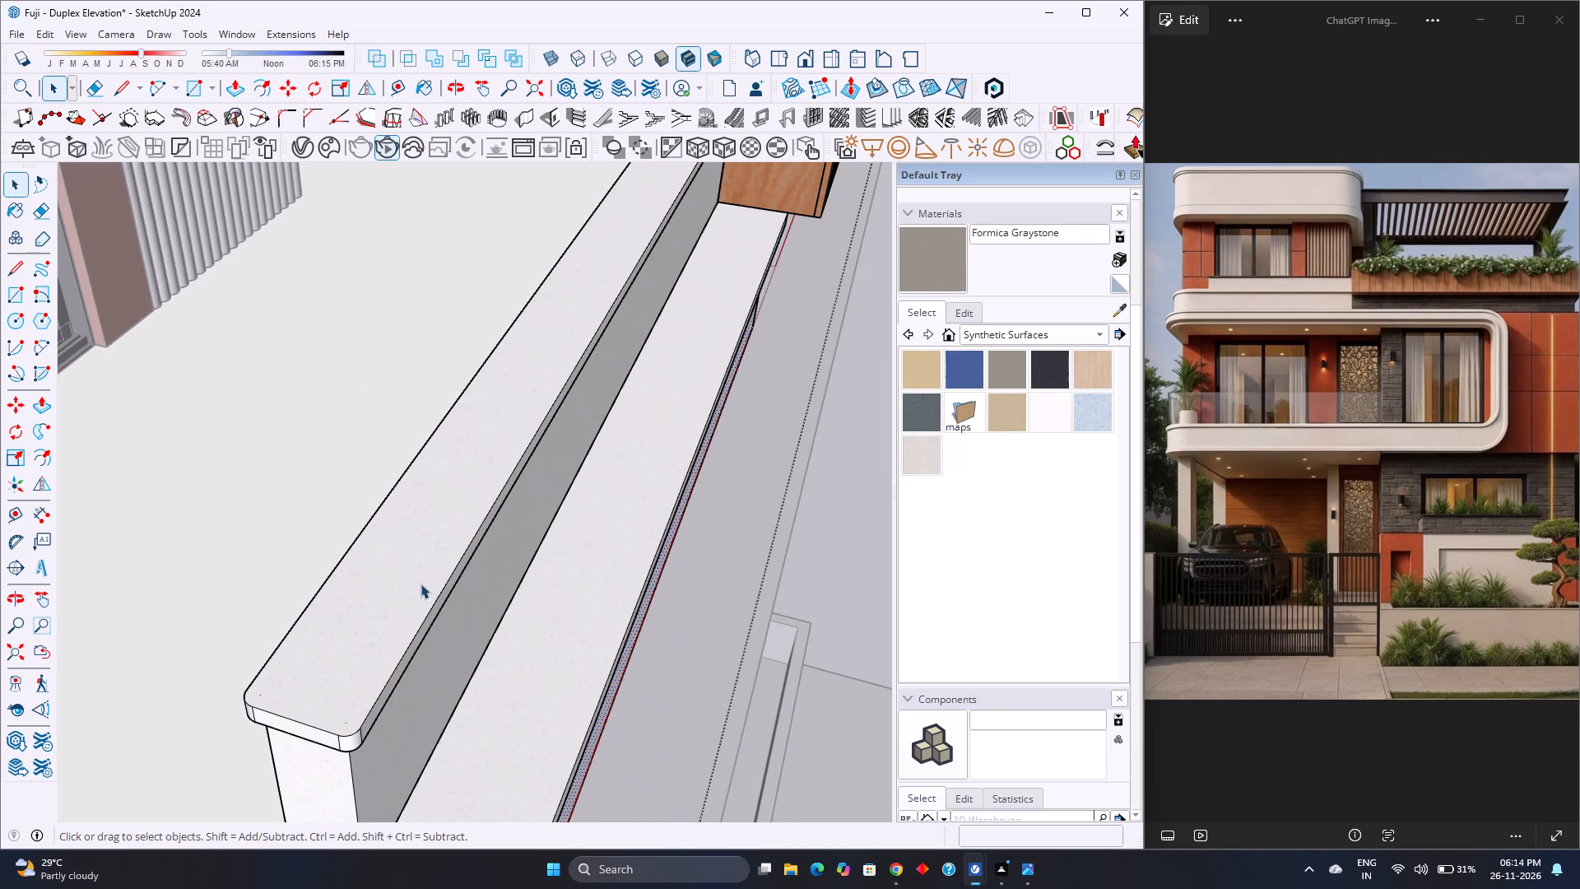
Inside the raised parapet wall group, paint only the coping's top face with Formica Laminate Dark.
{"action": "double_click", "coordinate": [421, 584]}
{"action": "scroll", "coordinate": [421, 584], "scroll_direction": "up", "scroll_amount": 3}
{"action": "left_click", "coordinate": [421, 584]}
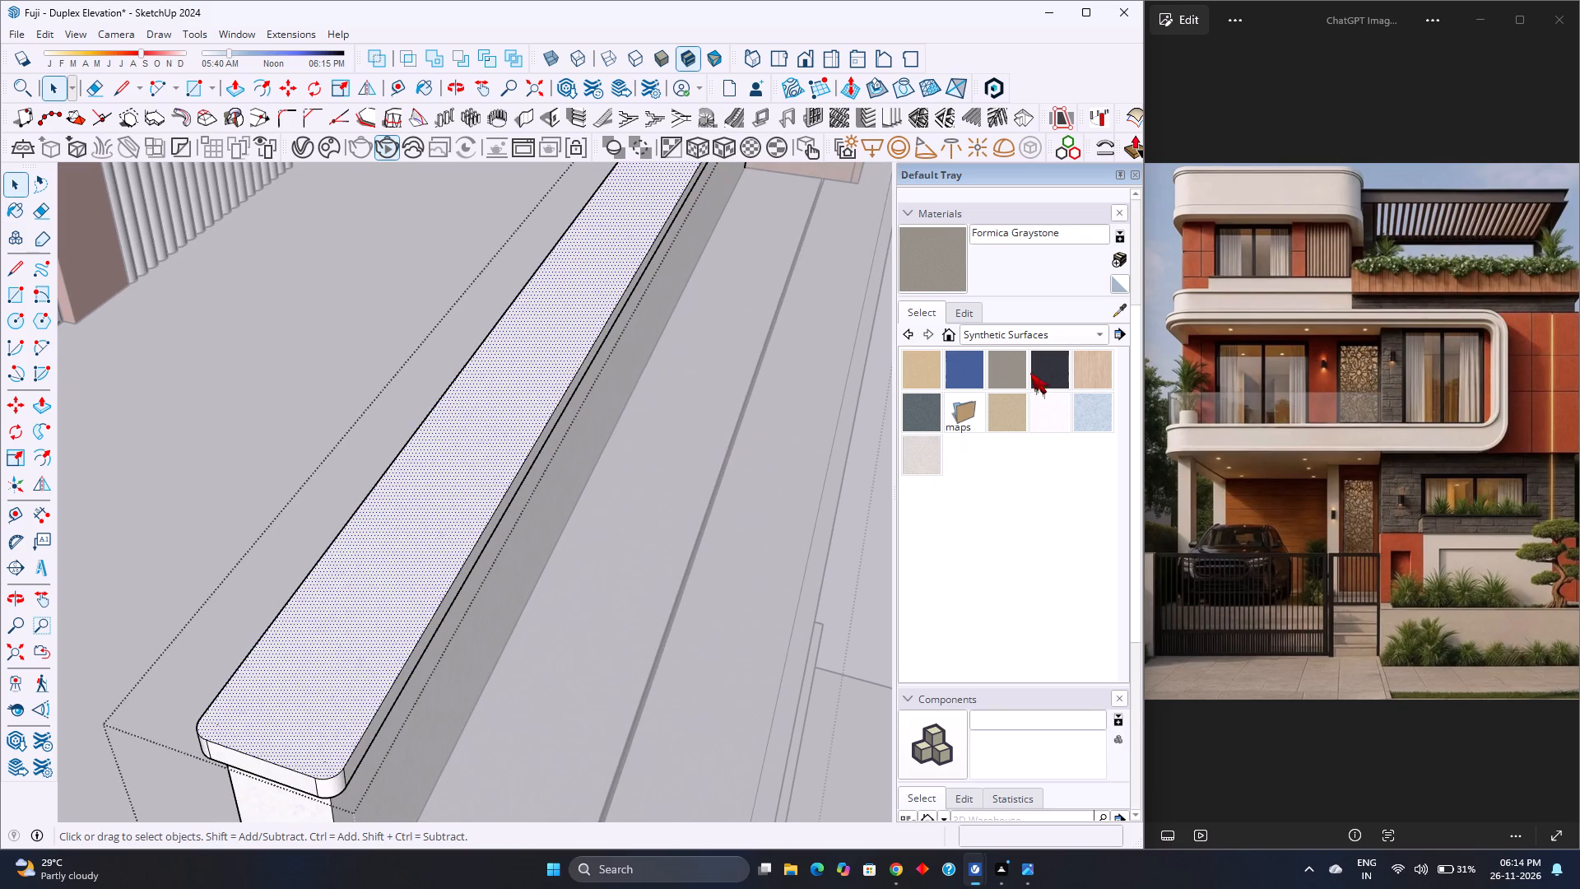
{"action": "left_click", "coordinate": [1053, 372]}
{"action": "left_click", "coordinate": [435, 542]}
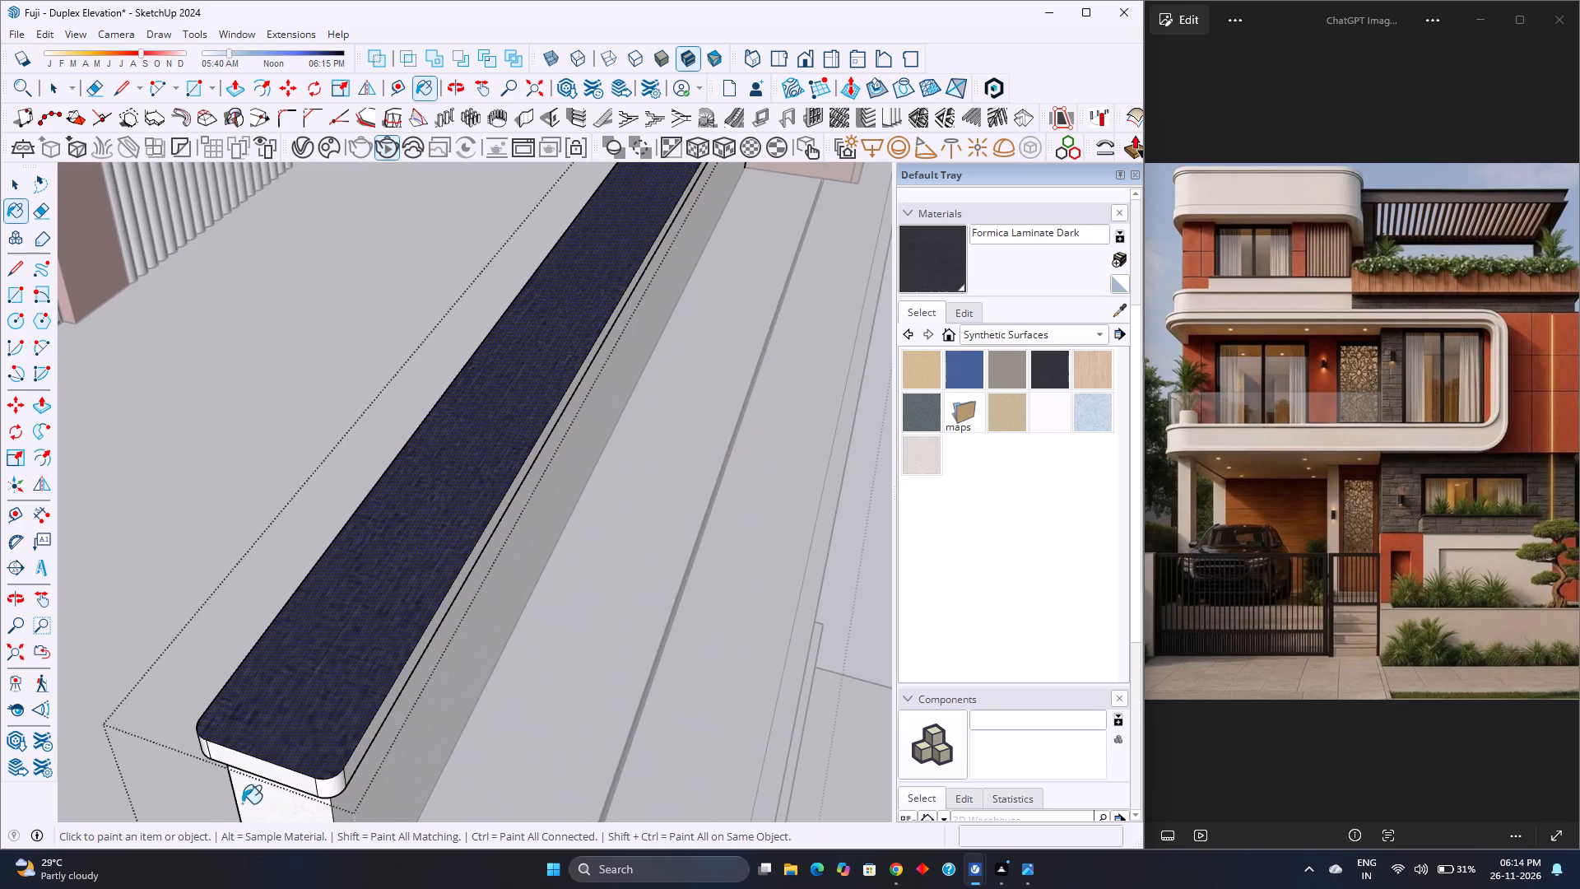
Paint the coping's long side edges, rounded corners and end face at the curved-parapet end with Formica Laminate Dark.
{"action": "scroll", "coordinate": [247, 798], "scroll_direction": "up", "scroll_amount": 8}
{"action": "middle_click_drag", "start_coordinate": [253, 795], "coordinate": [331, 624]}
{"action": "middle_click_drag", "start_coordinate": [330, 623], "coordinate": [241, 591]}
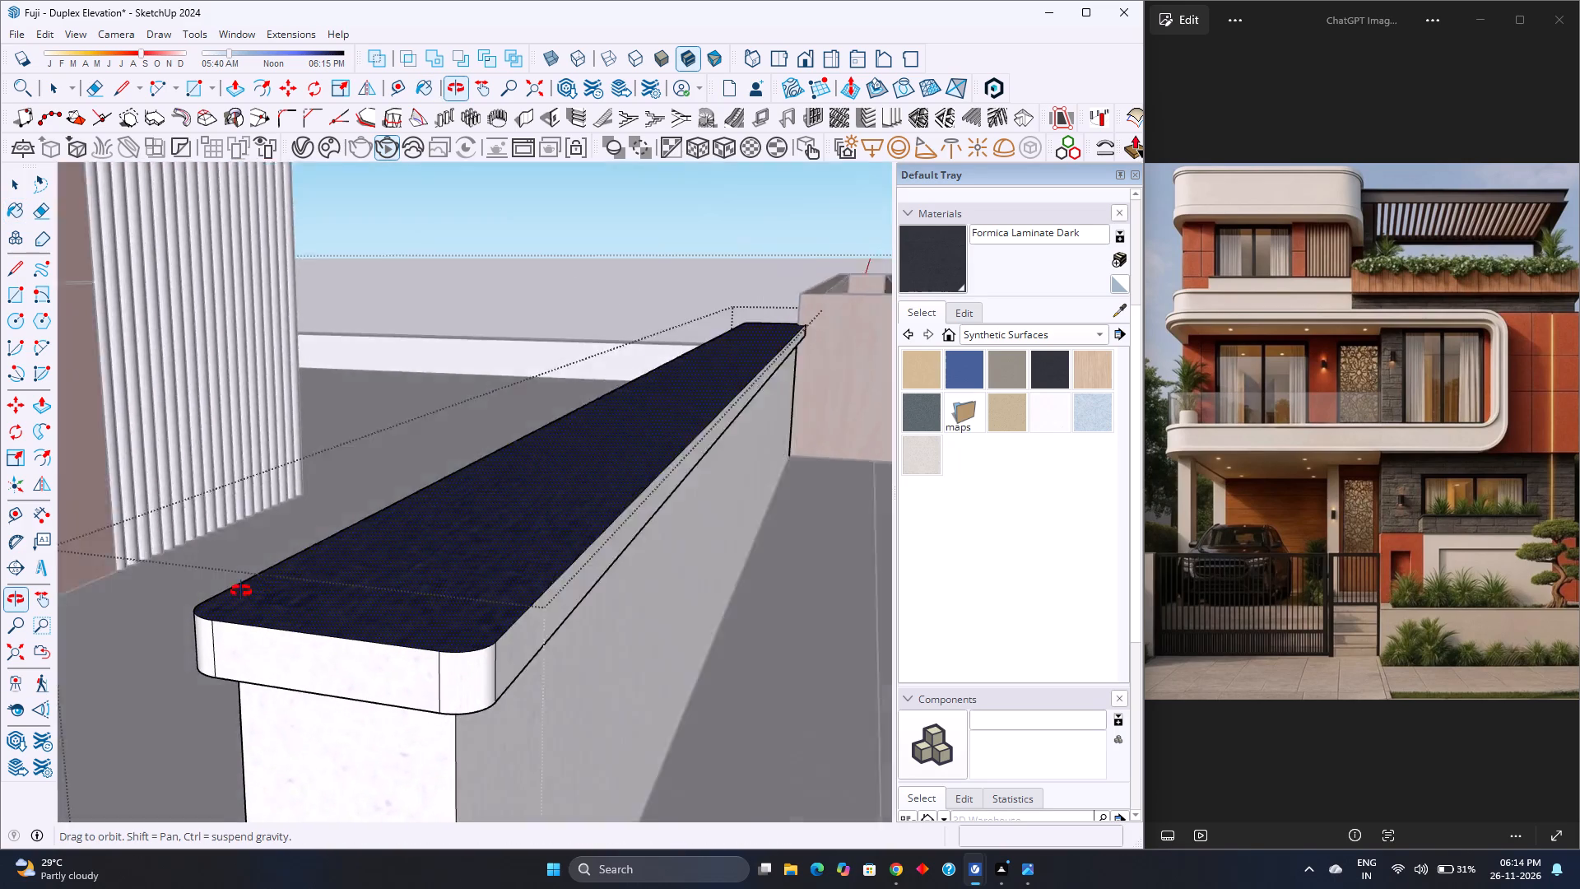
{"action": "middle_click_drag", "start_coordinate": [241, 591], "coordinate": [204, 568]}
{"action": "middle_click", "coordinate": [204, 568]}
{"action": "left_click", "coordinate": [458, 683]}
{"action": "left_click", "coordinate": [503, 671]}
{"action": "left_click", "coordinate": [360, 669]}
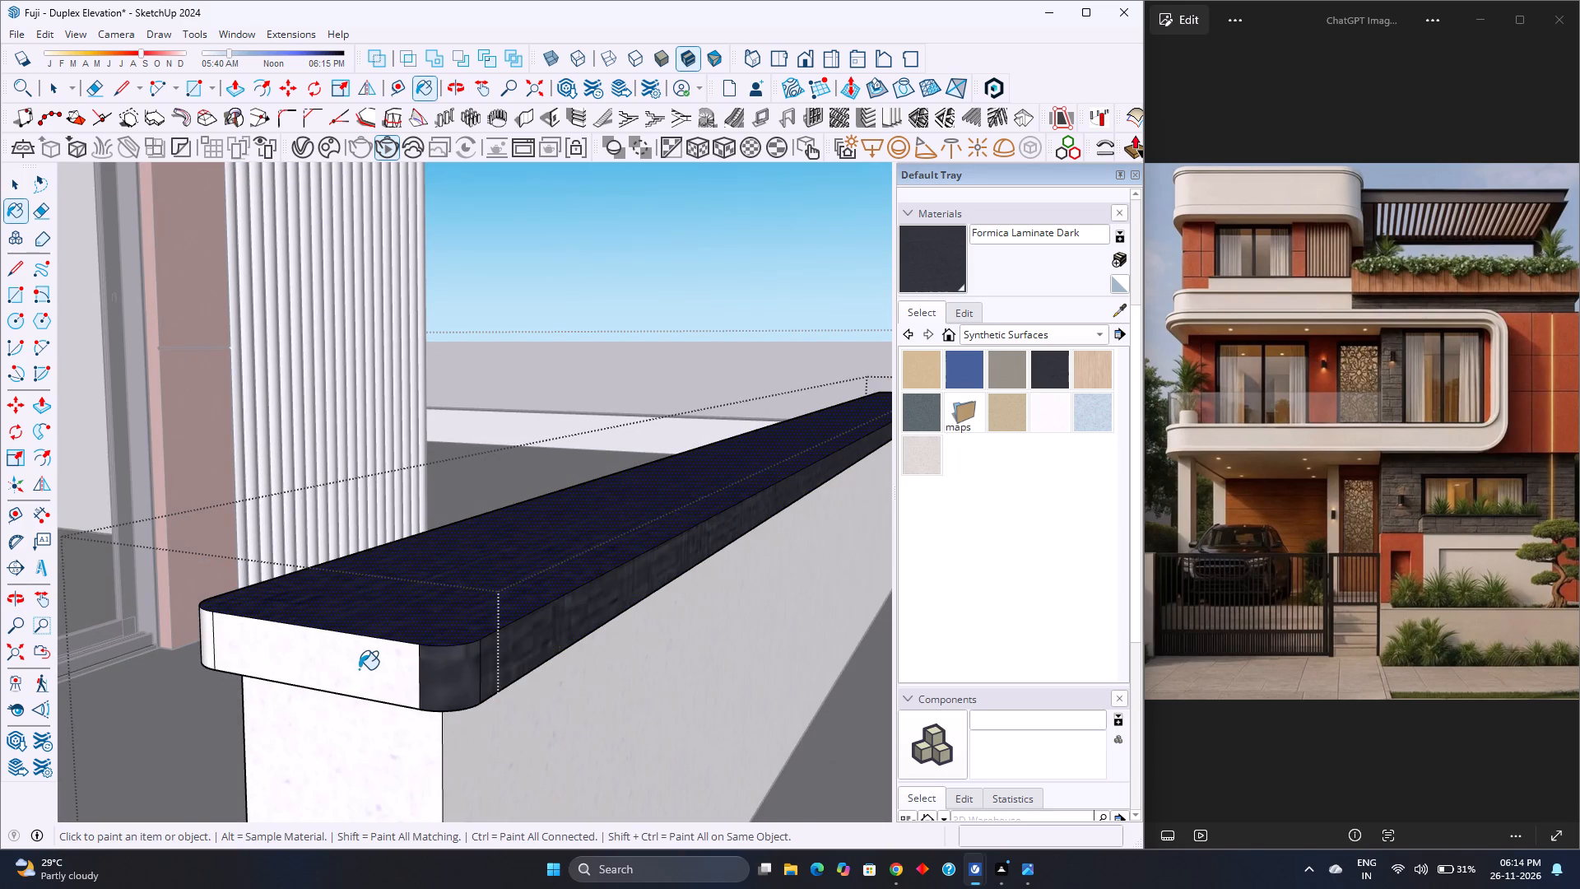
{"action": "scroll", "coordinate": [267, 673], "scroll_direction": "up", "scroll_amount": 2}
{"action": "middle_click_drag", "start_coordinate": [267, 672], "coordinate": [686, 684]}
{"action": "middle_click", "coordinate": [686, 684]}
{"action": "left_click", "coordinate": [159, 678]}
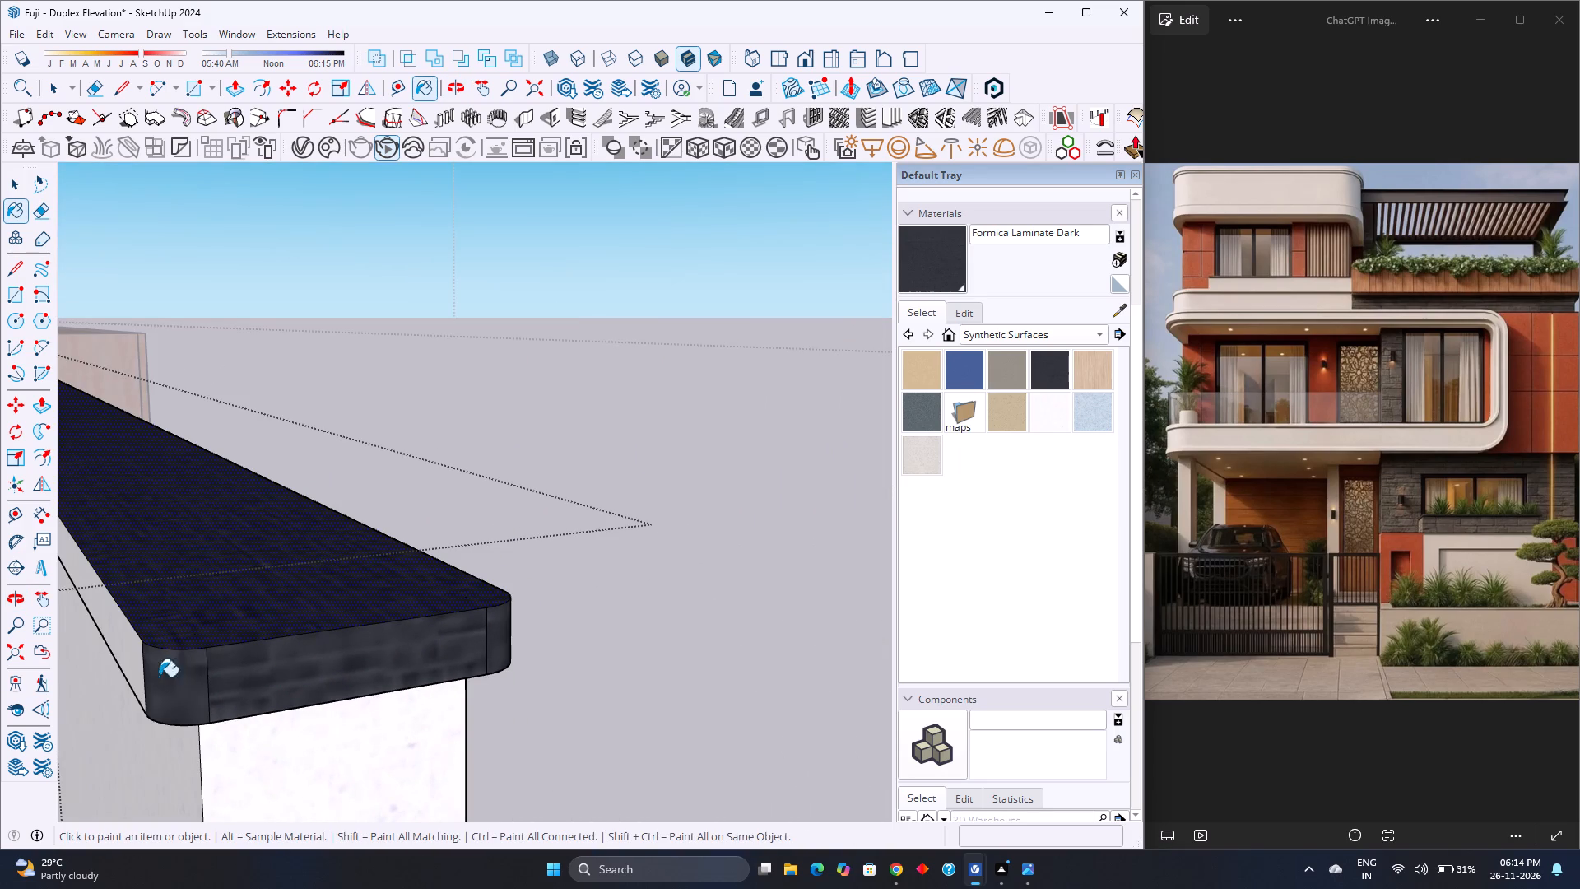
{"action": "left_click", "coordinate": [133, 643]}
Paint the coping's front corner beside the timber-clad planter with Formica Laminate Dark.
{"action": "scroll", "coordinate": [551, 685], "scroll_direction": "down", "scroll_amount": 2}
{"action": "middle_click_drag", "start_coordinate": [551, 685], "coordinate": [31, 687]}
{"action": "middle_click", "coordinate": [31, 687]}
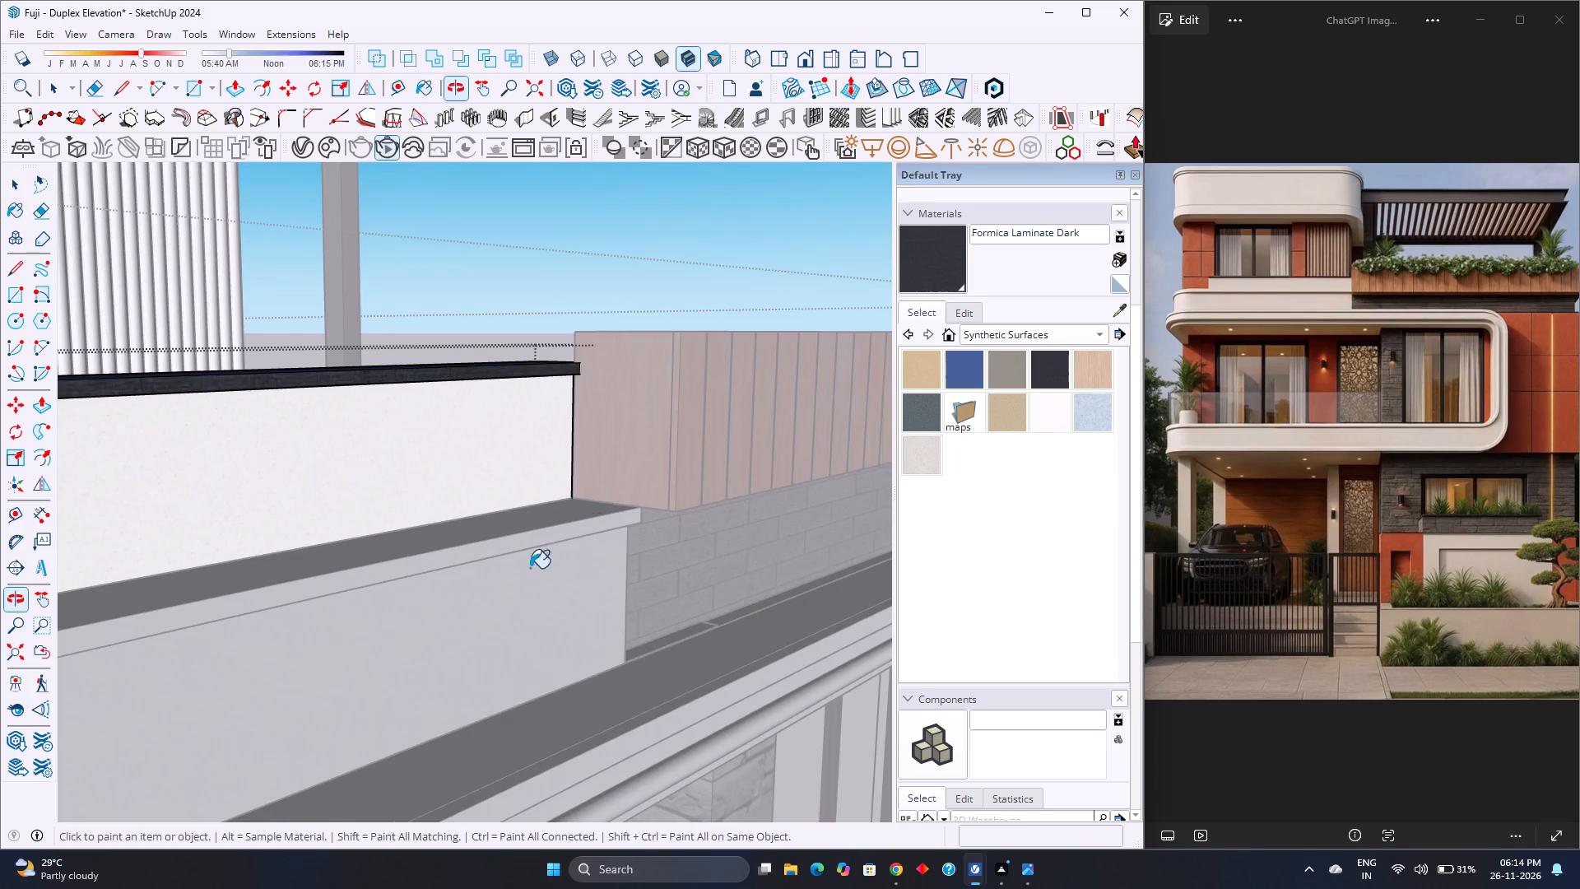
{"action": "scroll", "coordinate": [637, 440], "scroll_direction": "up", "scroll_amount": 3}
{"action": "scroll", "coordinate": [625, 398], "scroll_direction": "up", "scroll_amount": 18}
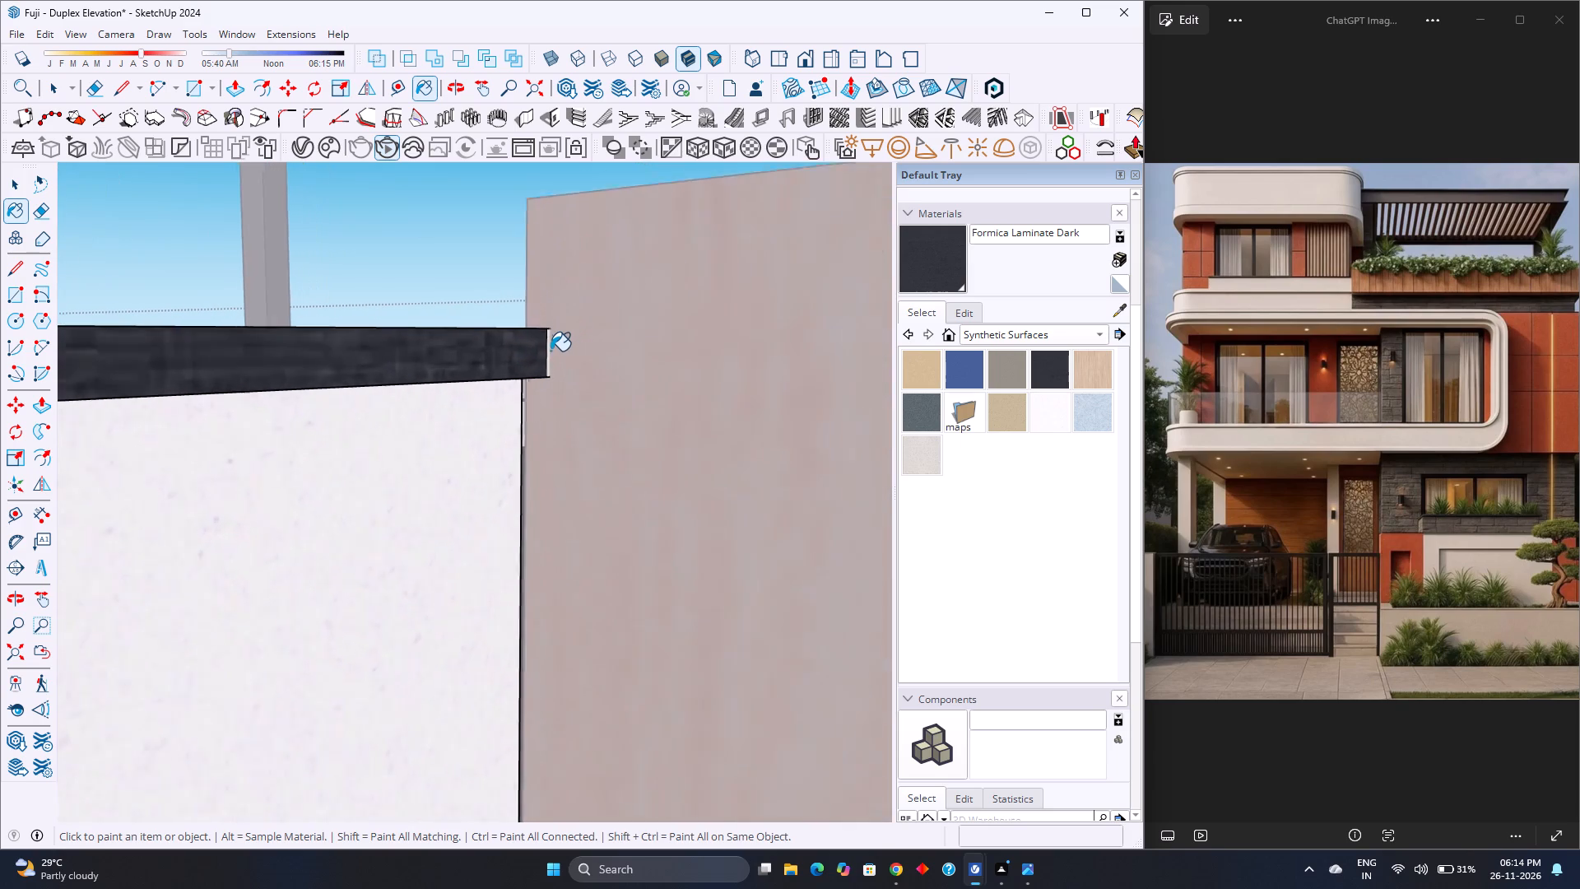
{"action": "scroll", "coordinate": [551, 351], "scroll_direction": "up", "scroll_amount": 13}
{"action": "left_click", "coordinate": [545, 365]}
Paint the coping's end face and rear rounded corner at the planter end with Formica Laminate Dark.
{"action": "scroll", "coordinate": [544, 366], "scroll_direction": "down", "scroll_amount": 3}
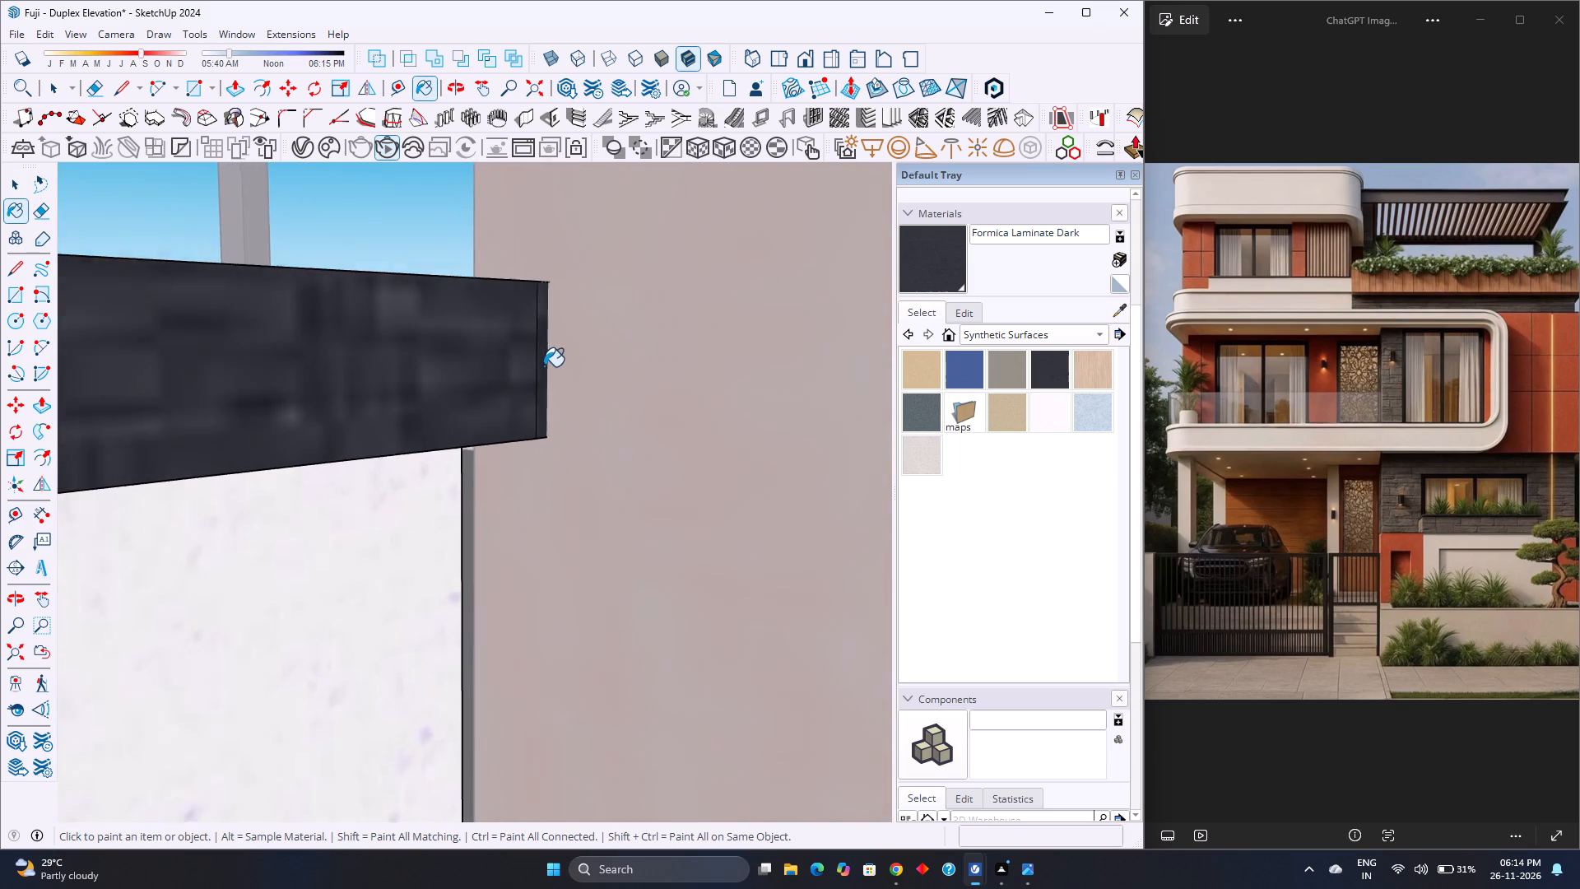
{"action": "middle_click_drag", "start_coordinate": [544, 366], "coordinate": [0, 513]}
{"action": "scroll", "coordinate": [279, 498], "scroll_direction": "down", "scroll_amount": 9}
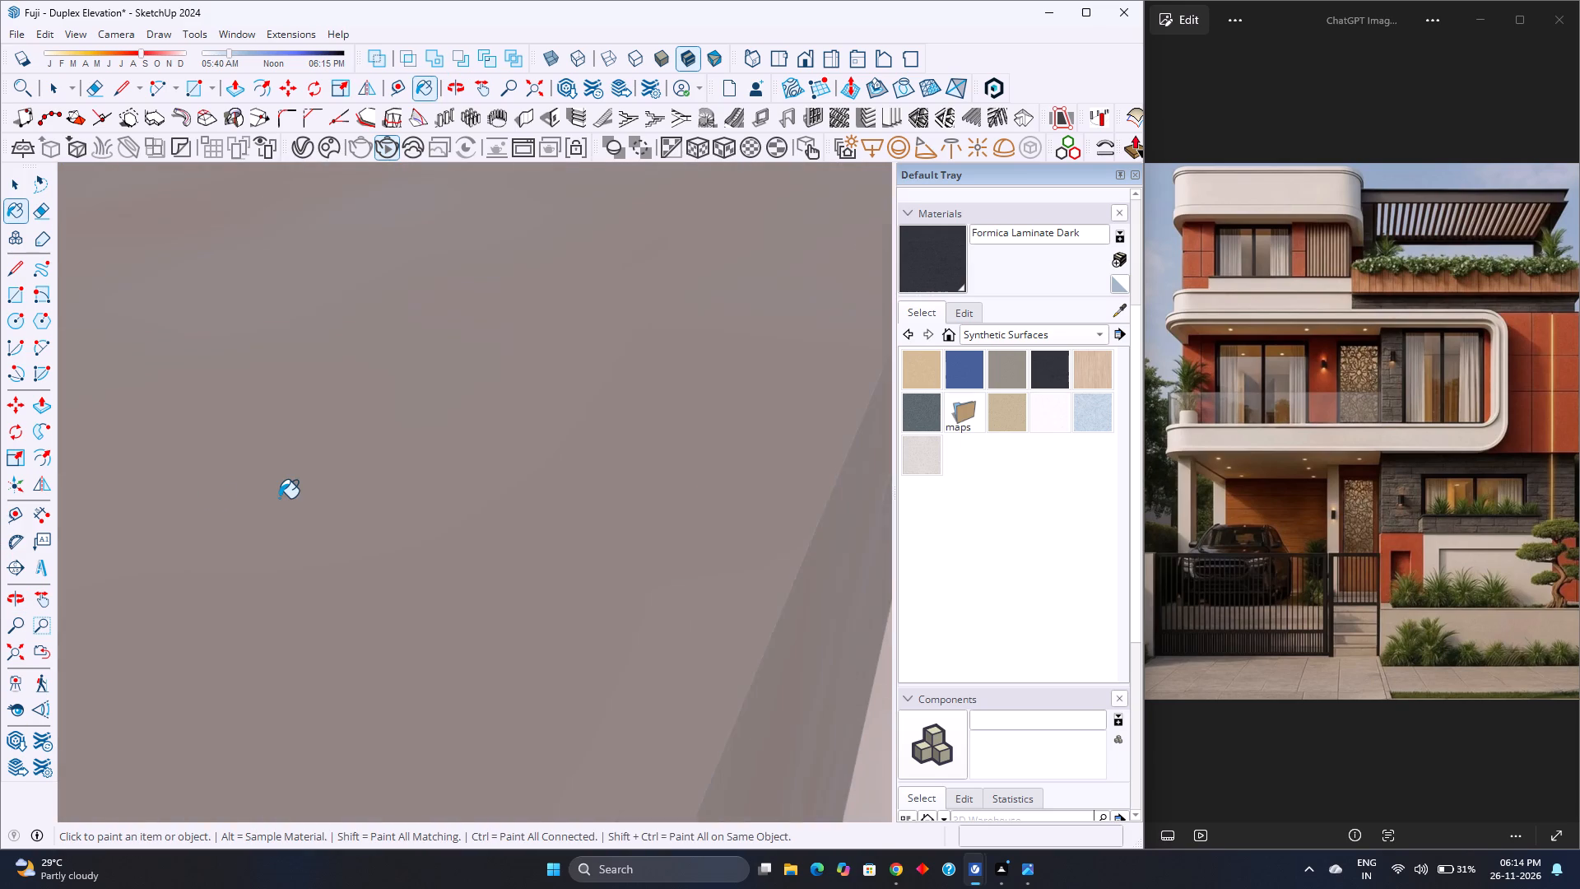
{"action": "scroll", "coordinate": [279, 498], "scroll_direction": "down", "scroll_amount": 20}
{"action": "scroll", "coordinate": [279, 498], "scroll_direction": "down", "scroll_amount": 18}
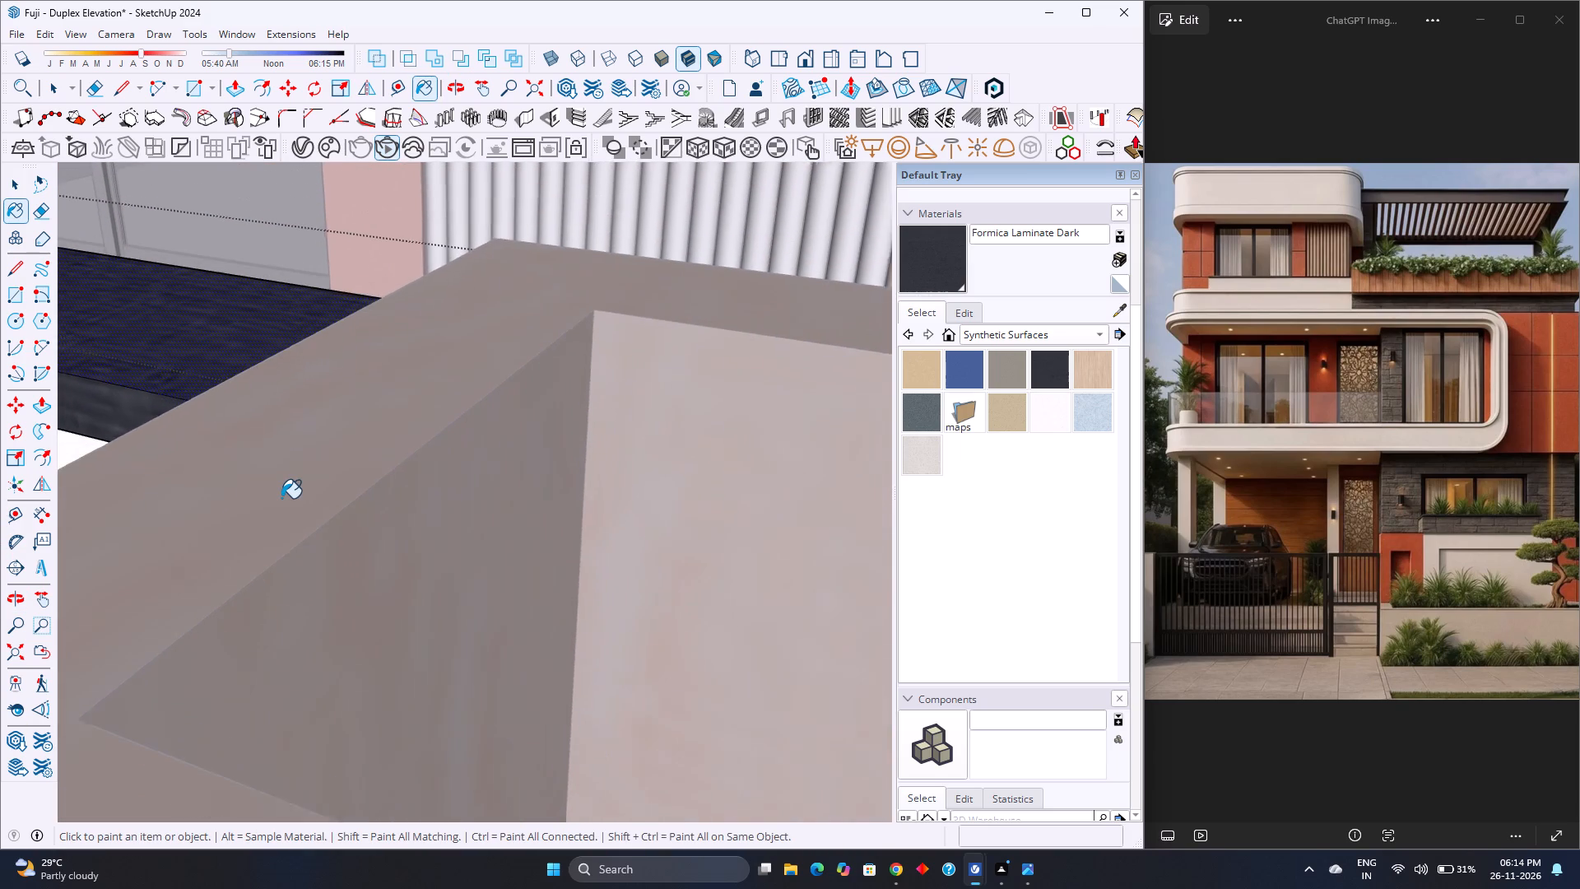
{"action": "scroll", "coordinate": [281, 498], "scroll_direction": "down", "scroll_amount": 16}
{"action": "middle_click_drag", "start_coordinate": [403, 481], "coordinate": [123, 608]}
{"action": "middle_click", "coordinate": [123, 608]}
{"action": "scroll", "coordinate": [123, 608], "scroll_direction": "down", "scroll_amount": 5}
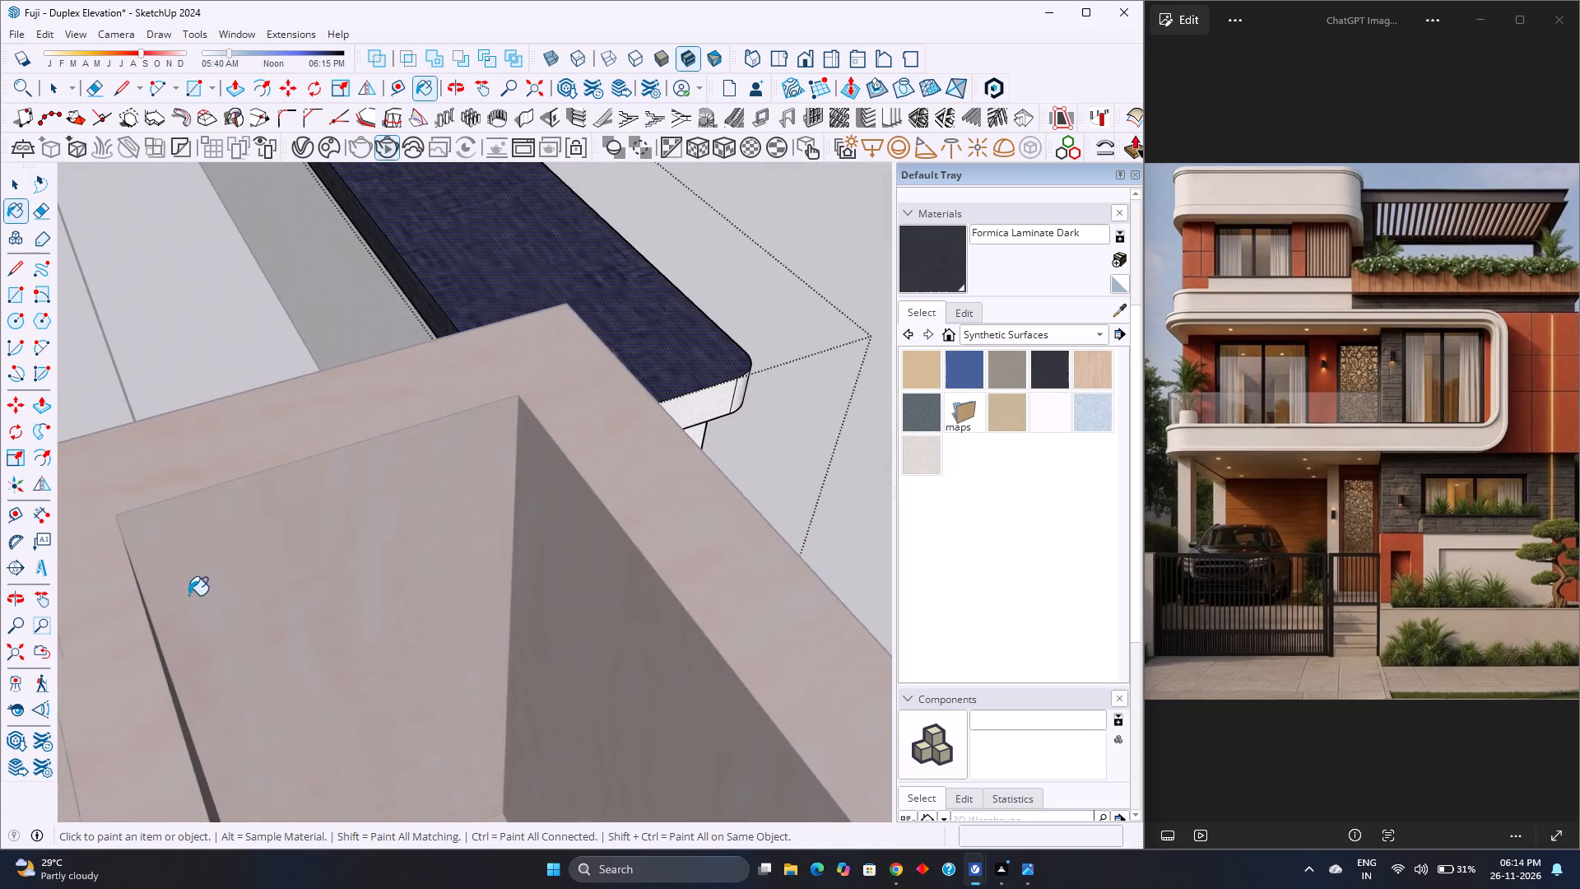
{"action": "scroll", "coordinate": [188, 595], "scroll_direction": "down", "scroll_amount": 5}
{"action": "scroll", "coordinate": [508, 497], "scroll_direction": "up", "scroll_amount": 4}
{"action": "left_click", "coordinate": [560, 445]}
{"action": "scroll", "coordinate": [561, 449], "scroll_direction": "up", "scroll_amount": 6}
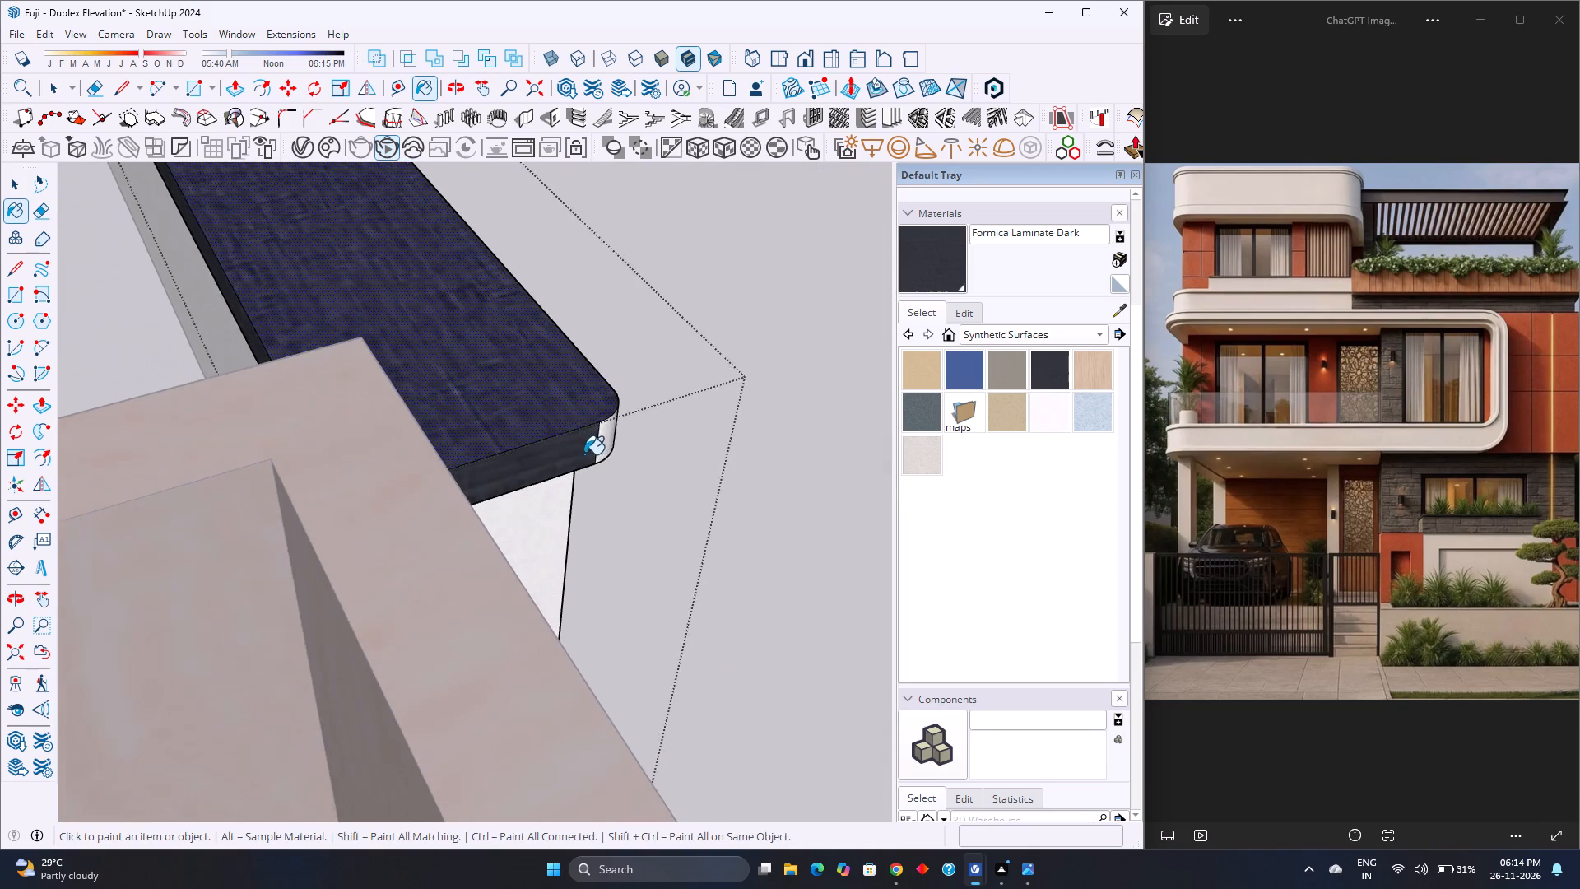
{"action": "middle_click_drag", "start_coordinate": [583, 454], "coordinate": [365, 427]}
{"action": "middle_click", "coordinate": [365, 427]}
{"action": "left_click", "coordinate": [640, 477]}
{"action": "scroll", "coordinate": [640, 477], "scroll_direction": "up", "scroll_amount": 1}
{"action": "middle_click_drag", "start_coordinate": [637, 477], "coordinate": [460, 461]}
{"action": "middle_click", "coordinate": [460, 461]}
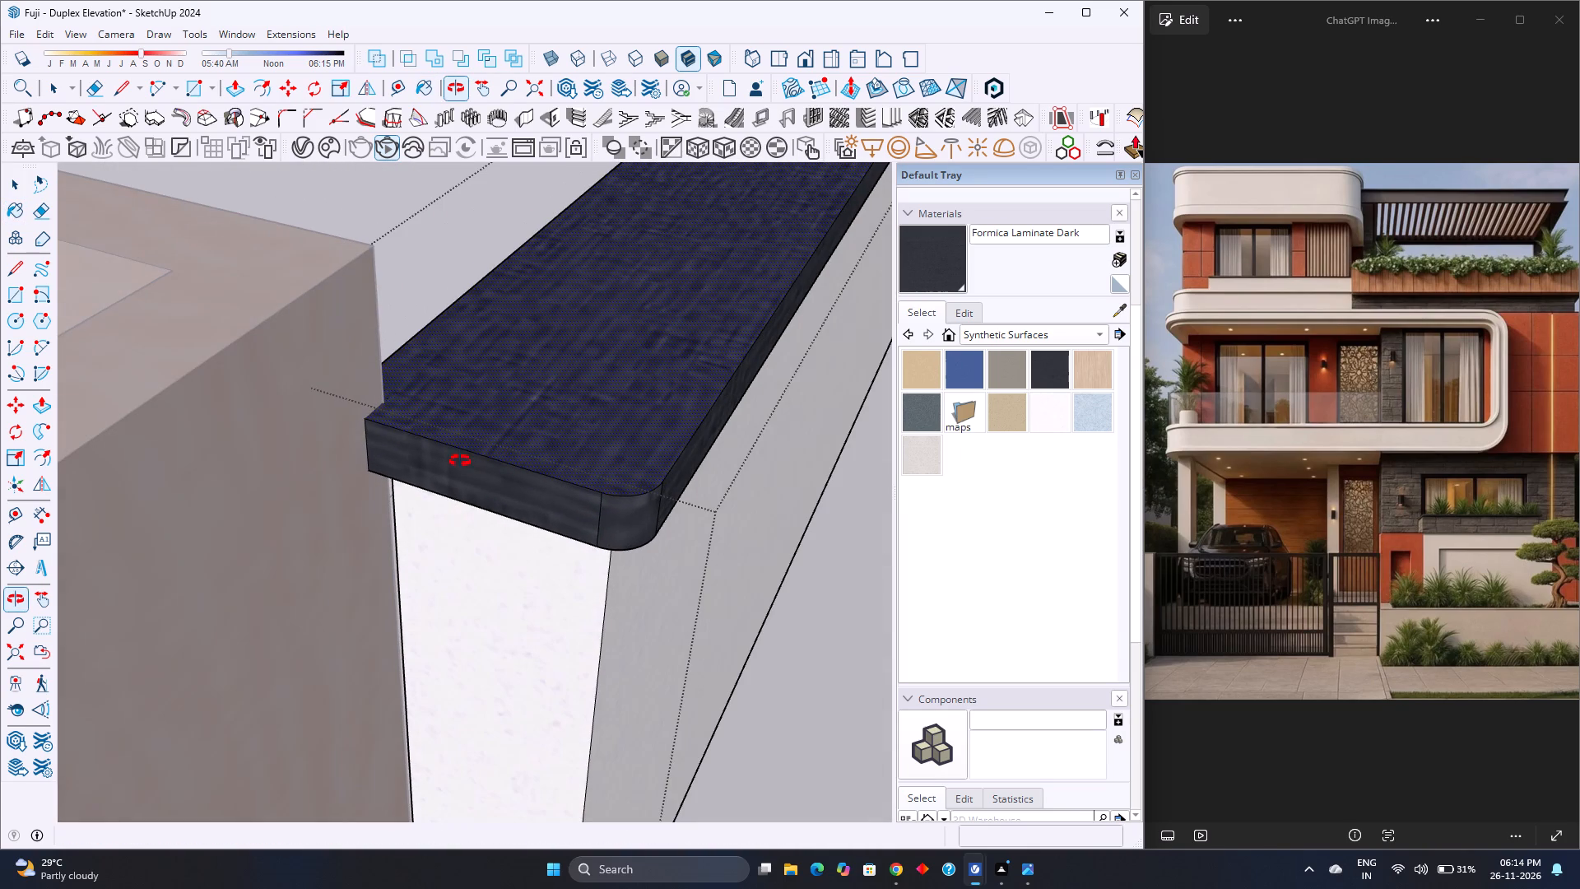
{"action": "key", "text": "space"}
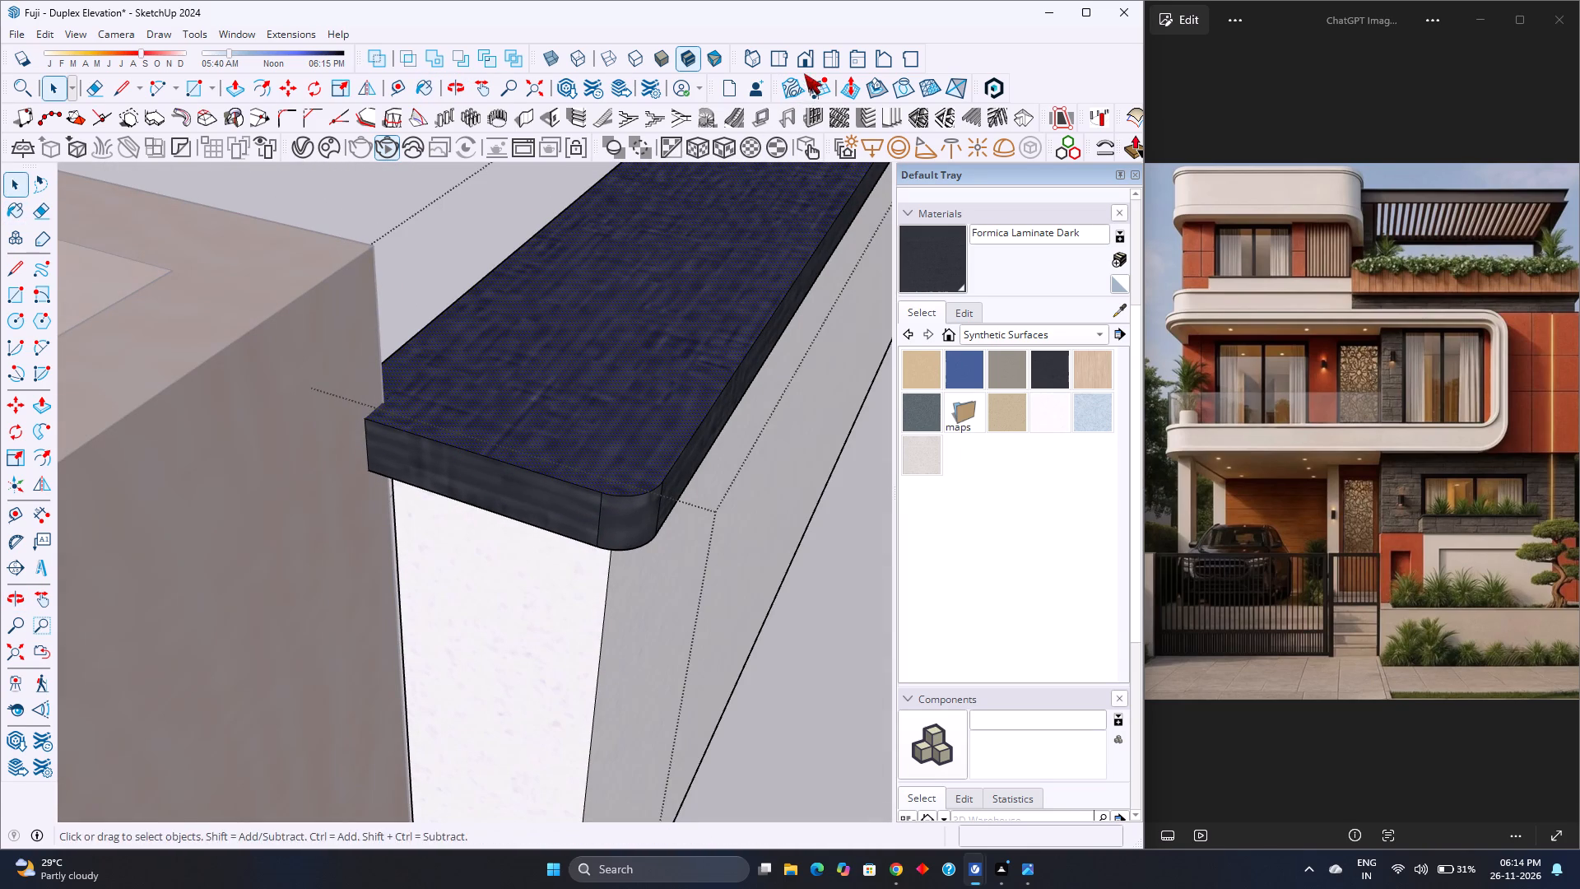
Return to the front view of the elevation and exit the raised parapet wall group.
{"action": "left_click", "coordinate": [810, 54]}
{"action": "scroll", "coordinate": [632, 370], "scroll_direction": "down", "scroll_amount": 6}
{"action": "middle_click_drag", "start_coordinate": [630, 364], "coordinate": [506, 791], "text": "shift"}
{"action": "middle_click_drag", "start_coordinate": [504, 789], "coordinate": [500, 775], "text": "shift"}
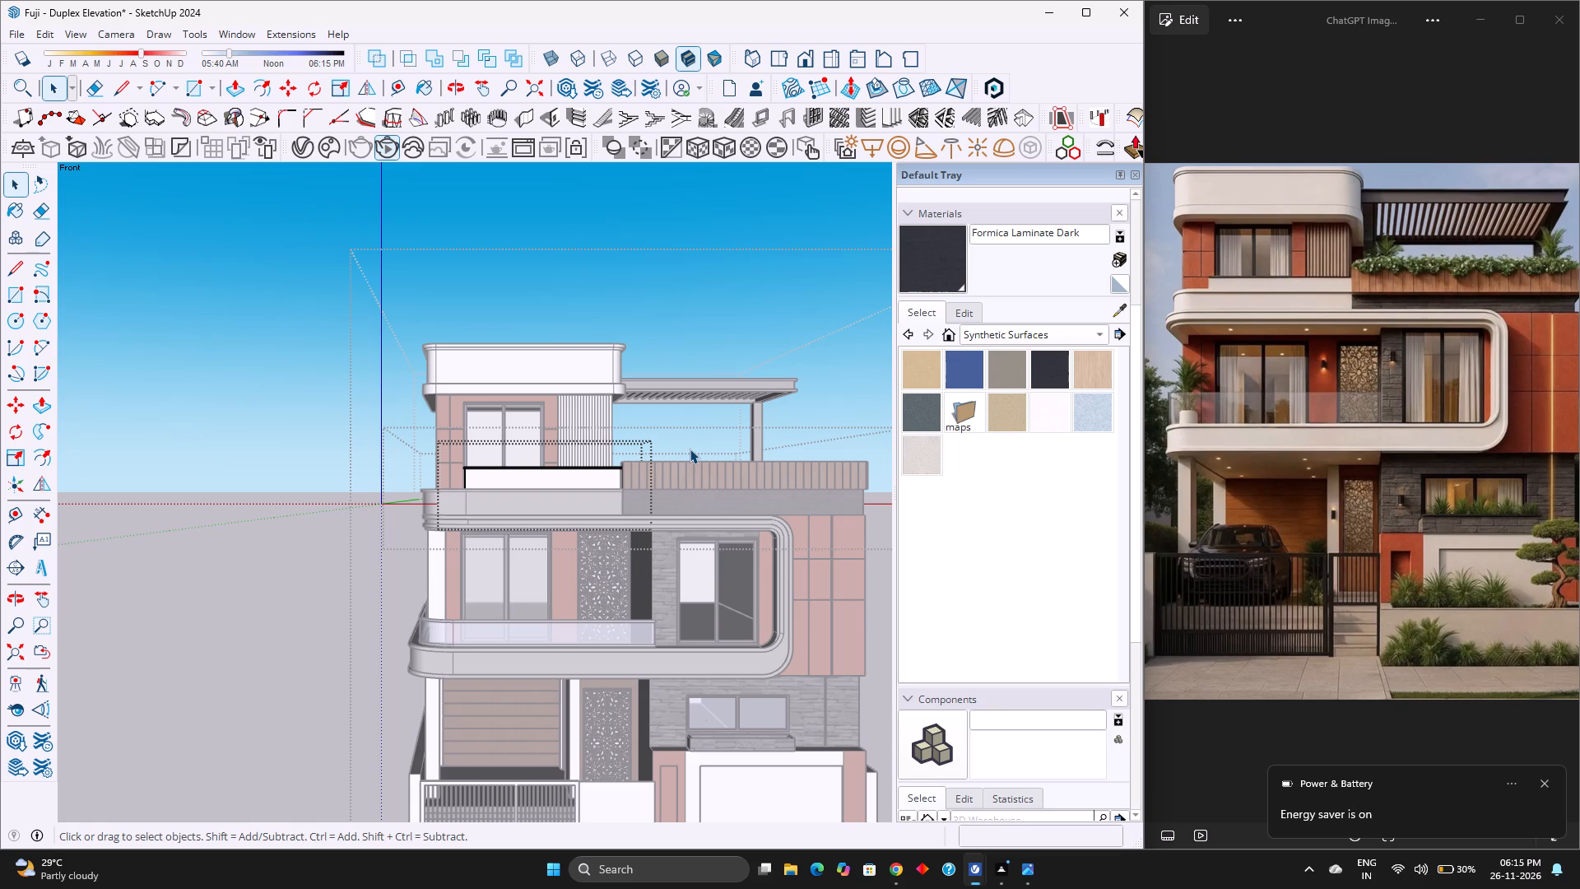
{"action": "left_click", "coordinate": [739, 333]}
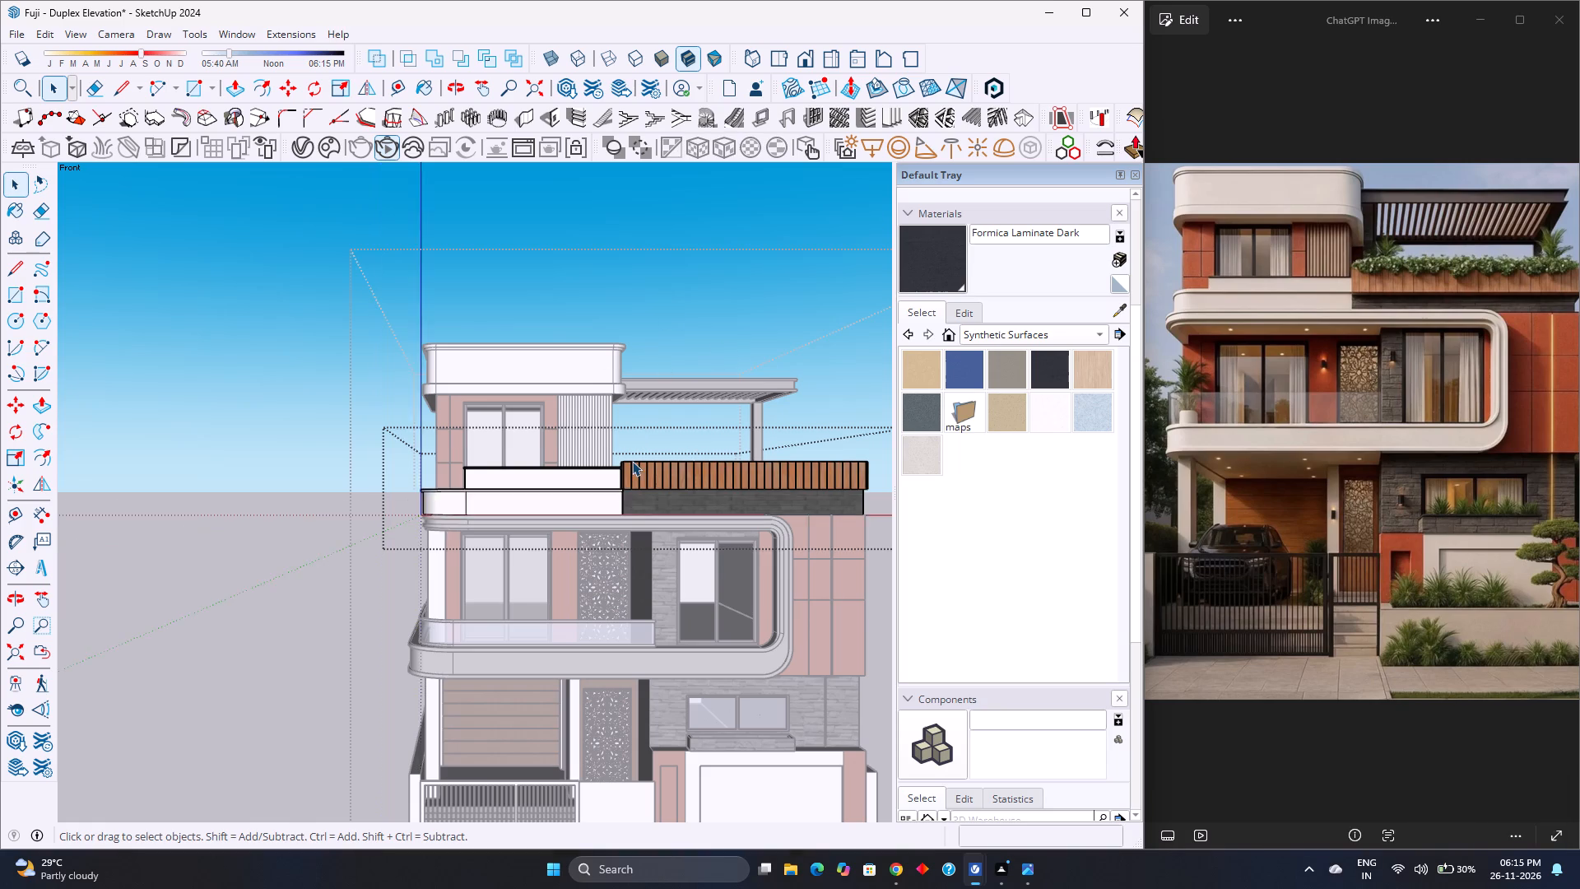
Exit the open group and examine the full front elevation down to the ground-level boundary.
{"action": "scroll", "coordinate": [632, 461], "scroll_direction": "up", "scroll_amount": 3}
{"action": "middle_click_drag", "start_coordinate": [601, 589], "coordinate": [509, 447], "text": "shift"}
{"action": "middle_click", "coordinate": [509, 447], "text": "shift"}
{"action": "scroll", "coordinate": [508, 440], "scroll_direction": "down", "scroll_amount": 2, "text": "shift"}
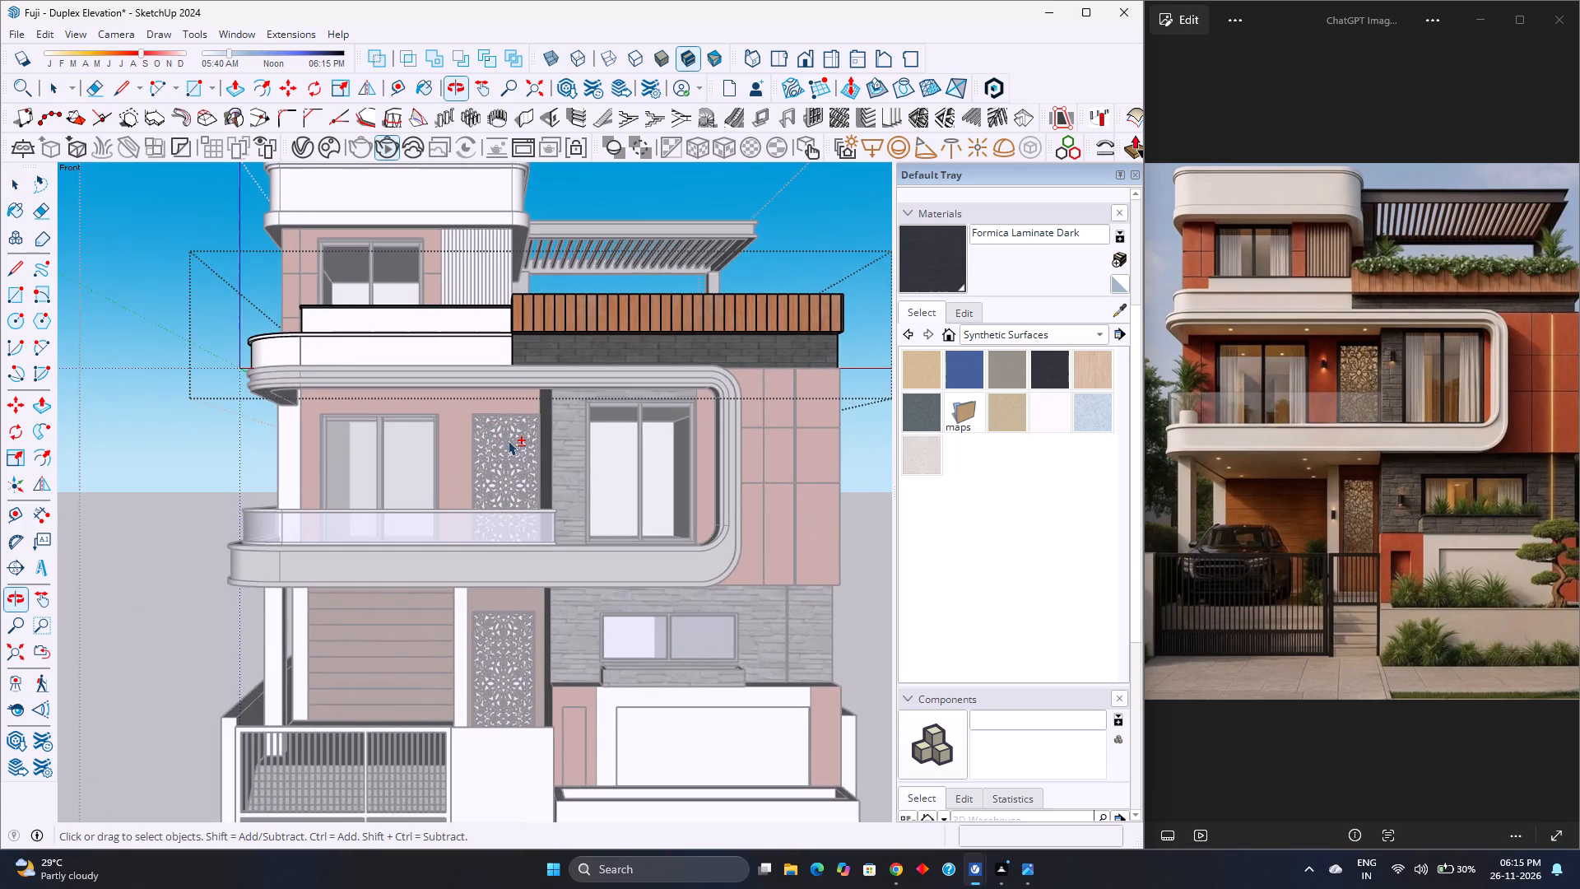
{"action": "scroll", "coordinate": [508, 440], "scroll_direction": "down", "scroll_amount": 1, "text": "shift"}
{"action": "left_click", "coordinate": [763, 263]}
{"action": "middle_click_drag", "start_coordinate": [507, 510], "coordinate": [519, 561]}
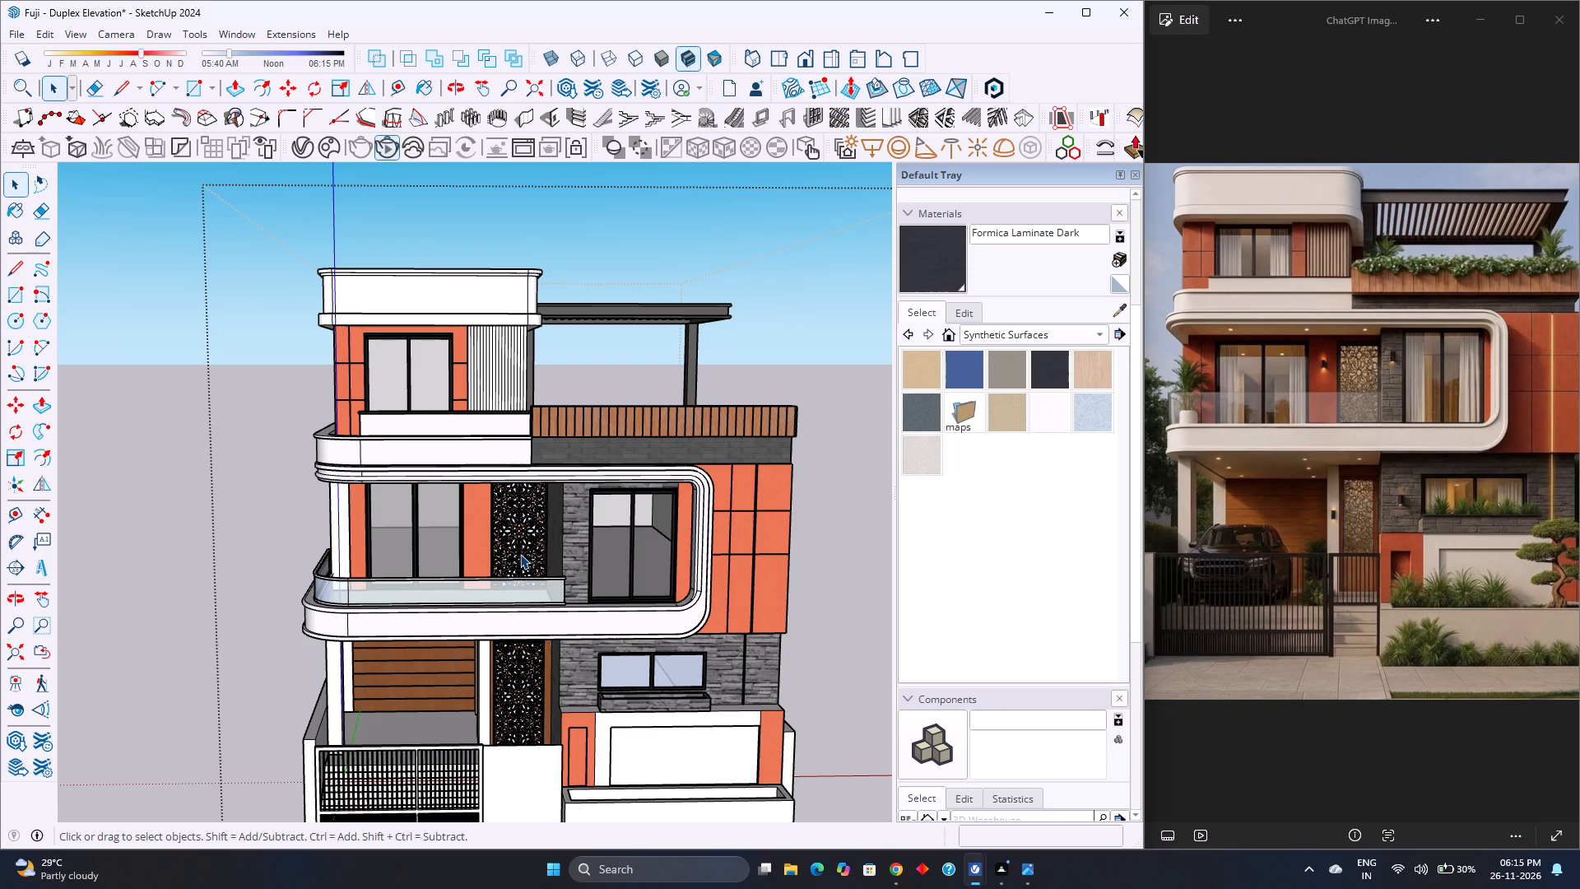
{"action": "scroll", "coordinate": [559, 324], "scroll_direction": "down", "scroll_amount": 5}
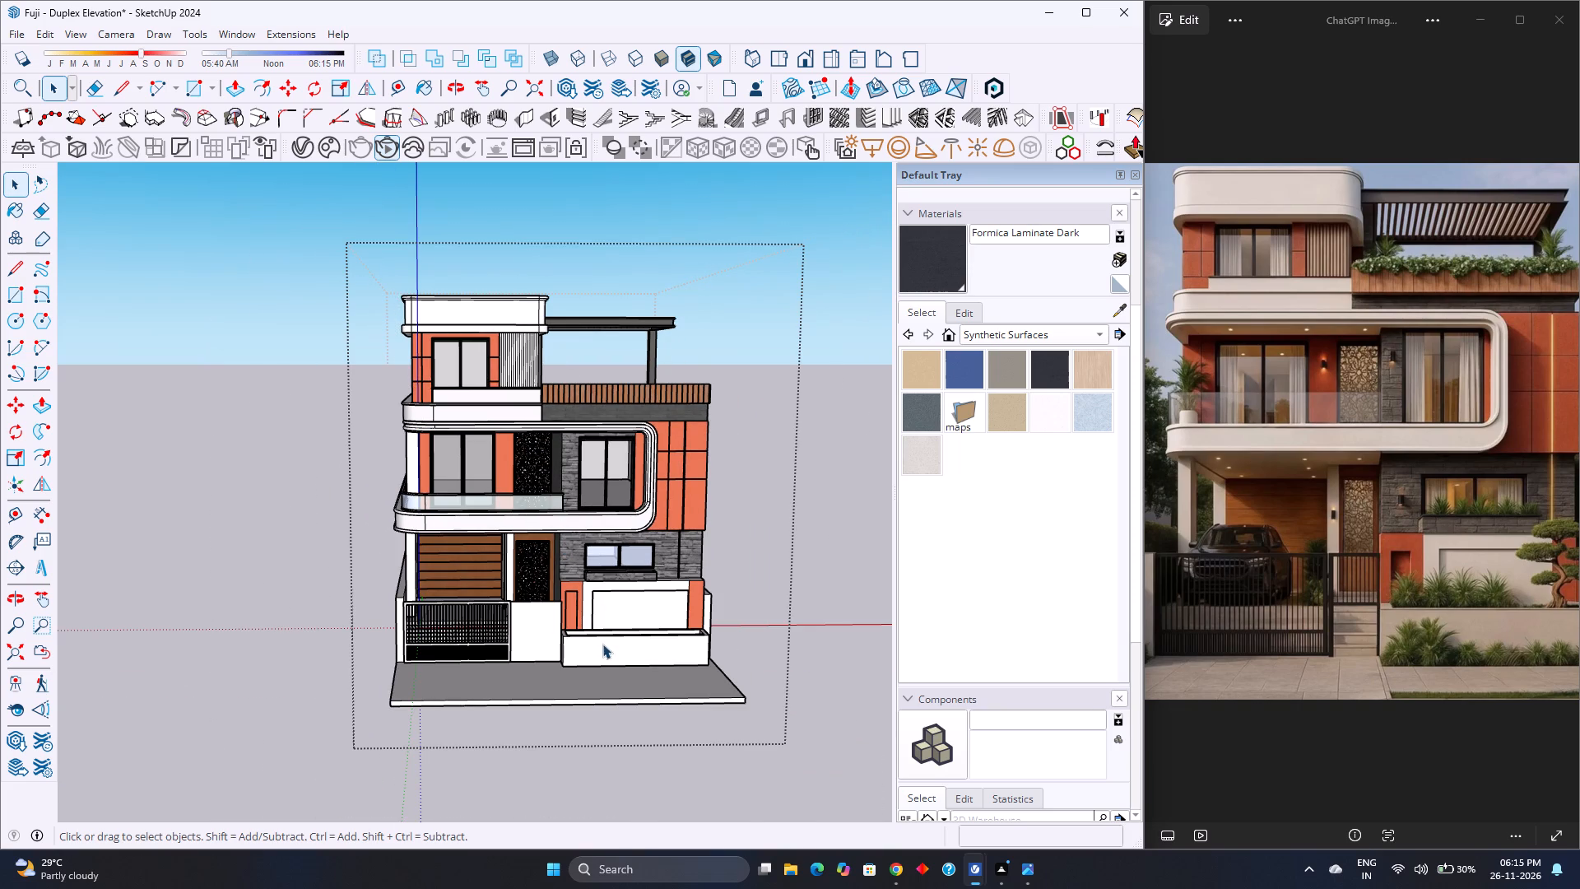
Open the front planter box group and examine its top rim and the end beside the entrance wall.
{"action": "double_click", "coordinate": [604, 643]}
{"action": "scroll", "coordinate": [606, 643], "scroll_direction": "up", "scroll_amount": 4}
{"action": "scroll", "coordinate": [606, 643], "scroll_direction": "down", "scroll_amount": 1}
{"action": "scroll", "coordinate": [606, 643], "scroll_direction": "up", "scroll_amount": 5}
{"action": "scroll", "coordinate": [606, 643], "scroll_direction": "down", "scroll_amount": 2}
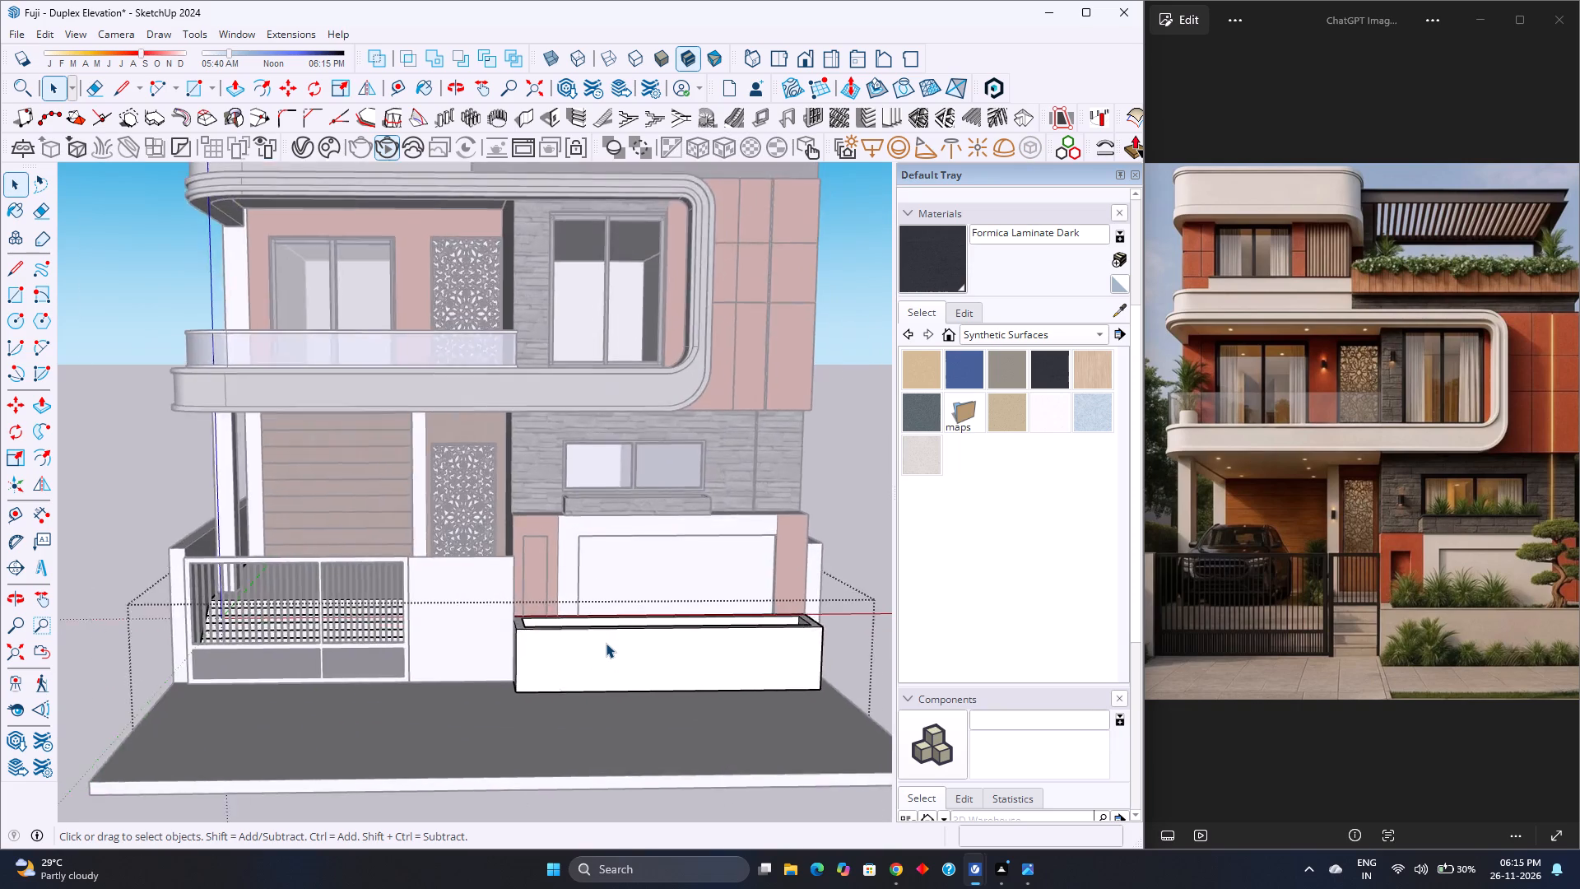
{"action": "scroll", "coordinate": [606, 643], "scroll_direction": "down", "scroll_amount": 2}
{"action": "scroll", "coordinate": [598, 643], "scroll_direction": "up", "scroll_amount": 2}
{"action": "scroll", "coordinate": [597, 641], "scroll_direction": "down", "scroll_amount": 3}
{"action": "scroll", "coordinate": [597, 641], "scroll_direction": "up", "scroll_amount": 5}
{"action": "scroll", "coordinate": [597, 641], "scroll_direction": "down", "scroll_amount": 4}
{"action": "scroll", "coordinate": [597, 641], "scroll_direction": "up", "scroll_amount": 5}
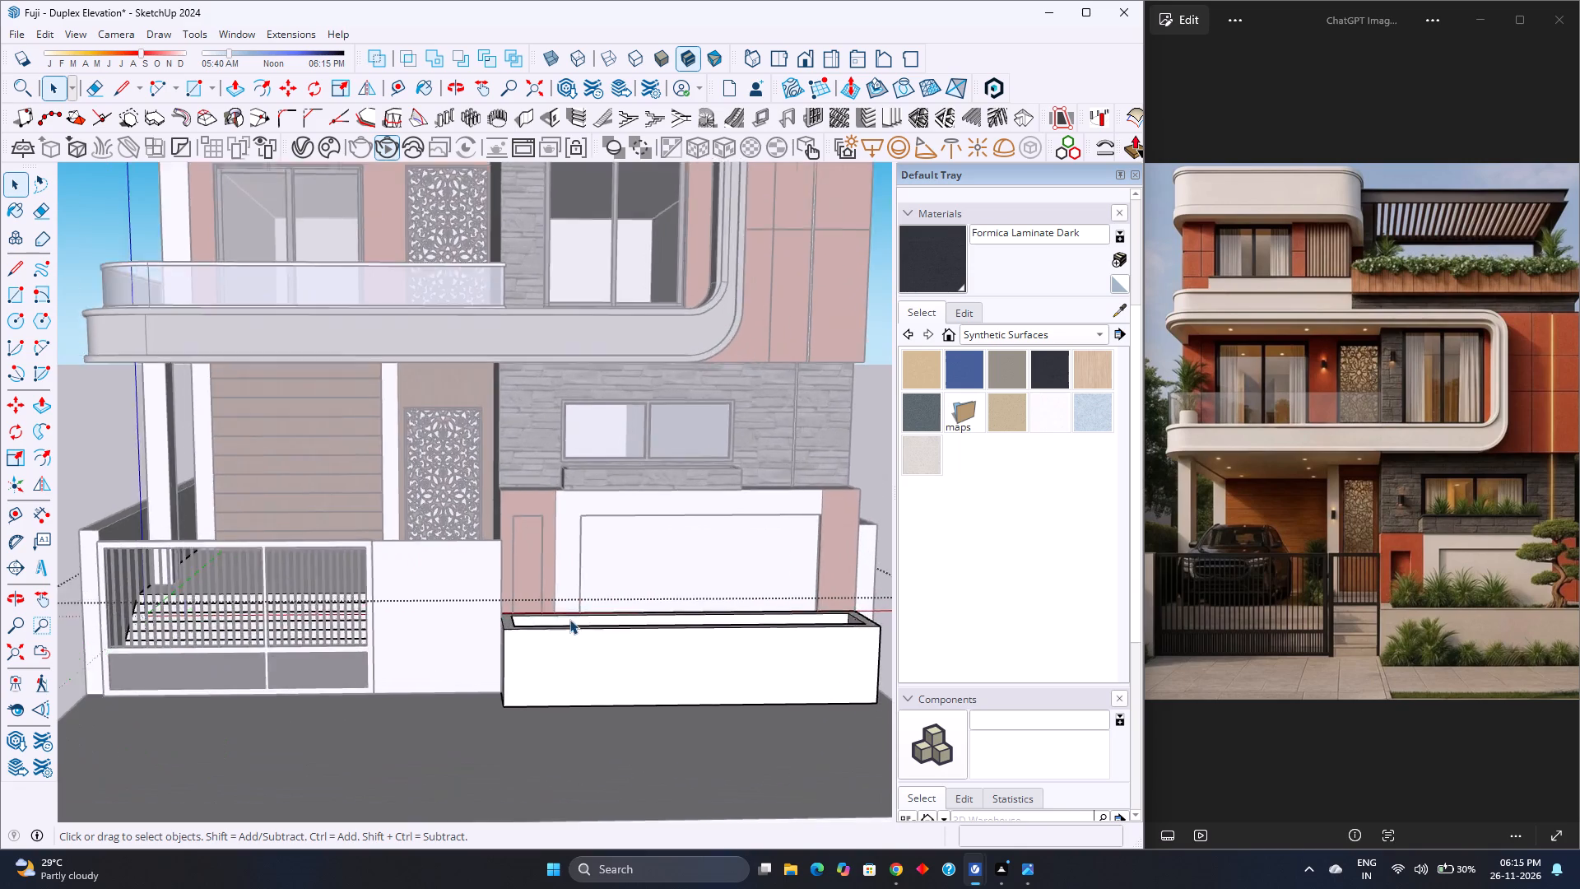
{"action": "scroll", "coordinate": [569, 619], "scroll_direction": "up", "scroll_amount": 2}
{"action": "scroll", "coordinate": [467, 645], "scroll_direction": "up", "scroll_amount": 12}
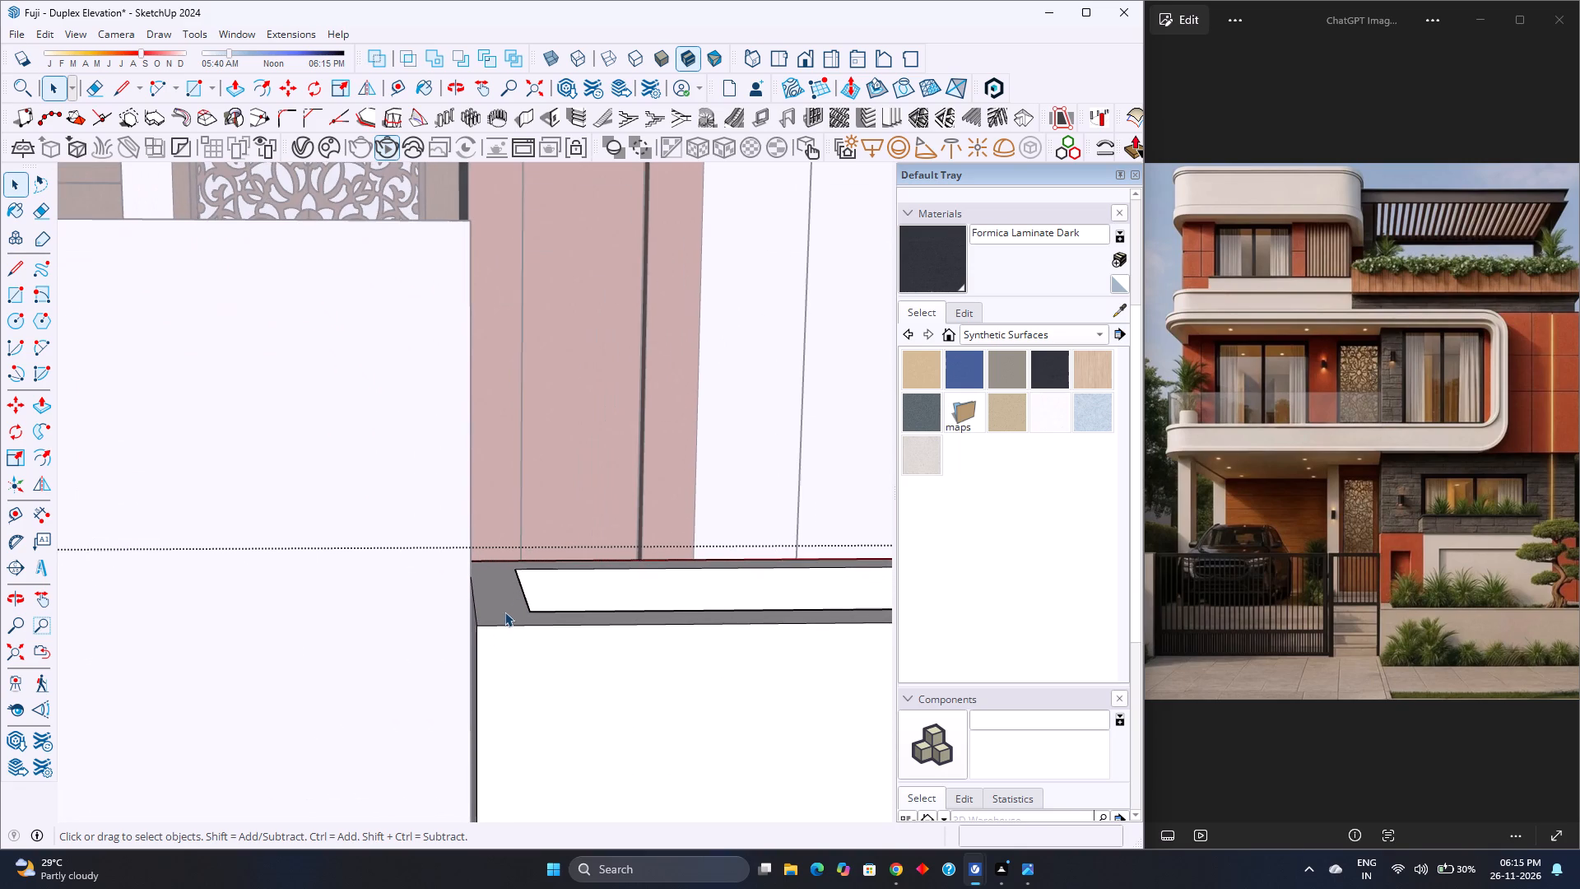
{"action": "scroll", "coordinate": [518, 689], "scroll_direction": "up", "scroll_amount": 4}
{"action": "scroll", "coordinate": [490, 624], "scroll_direction": "up", "scroll_amount": 4}
{"action": "middle_click_drag", "start_coordinate": [490, 624], "coordinate": [545, 724]}
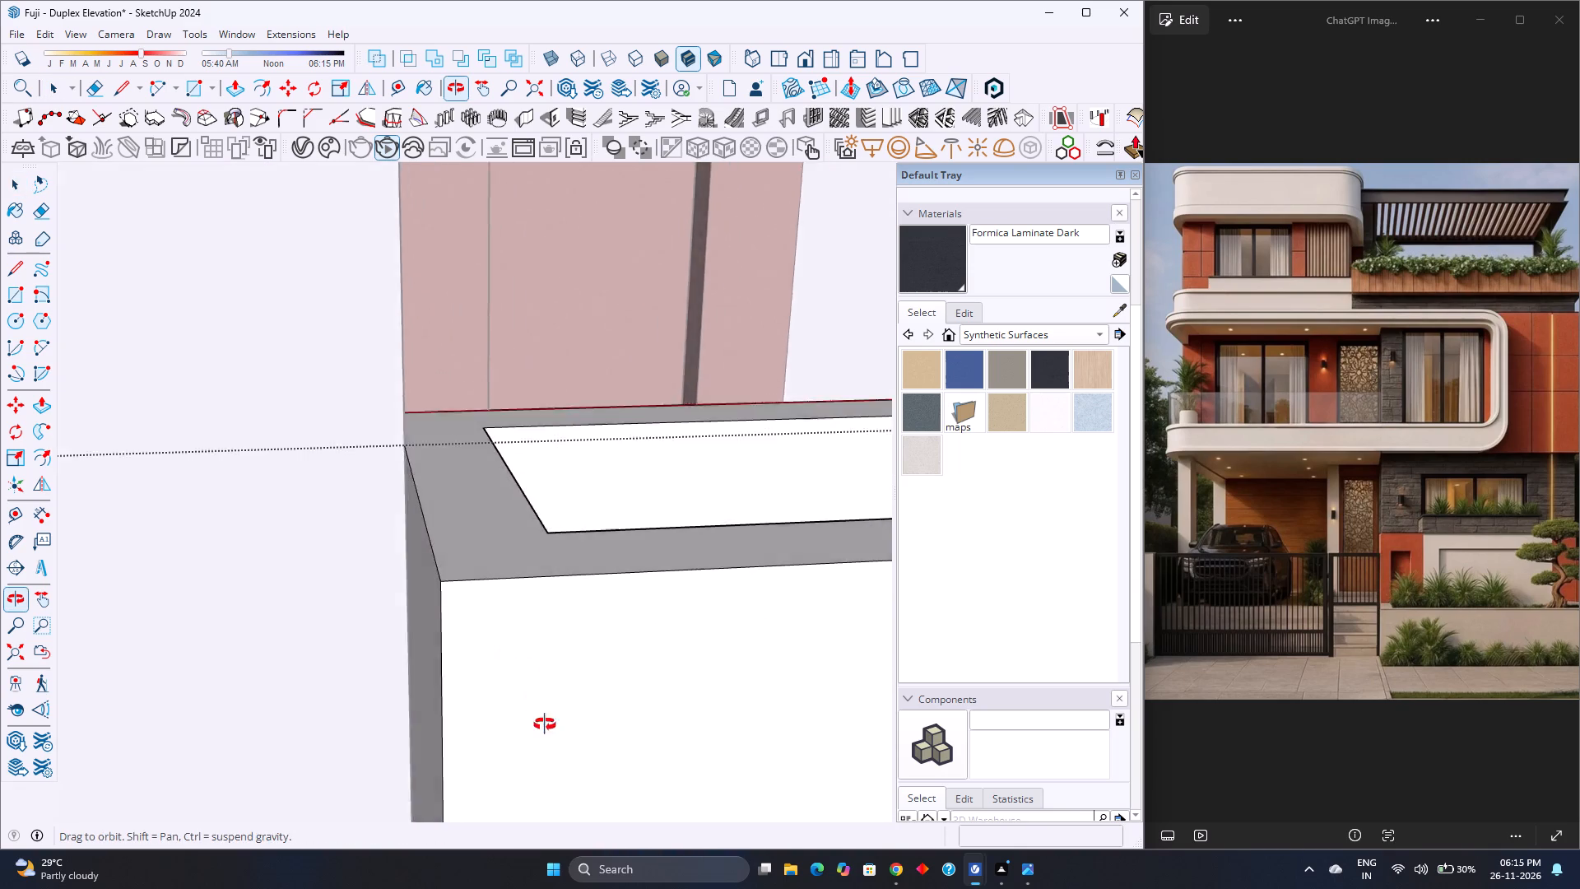
{"action": "middle_click_drag", "start_coordinate": [545, 724], "coordinate": [586, 765]}
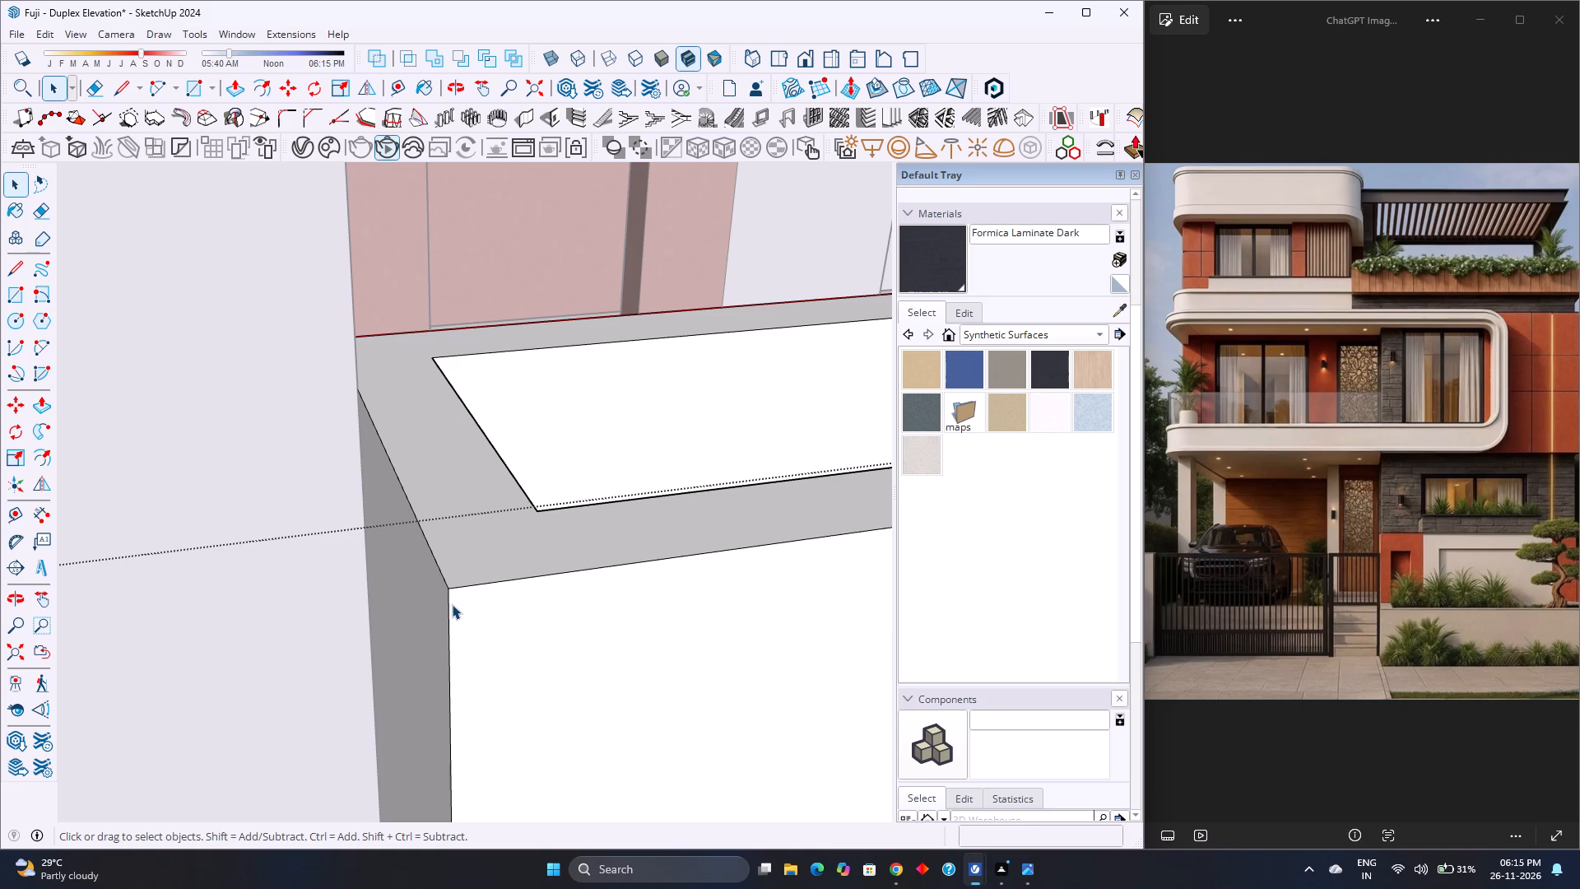
{"action": "left_click", "coordinate": [430, 542]}
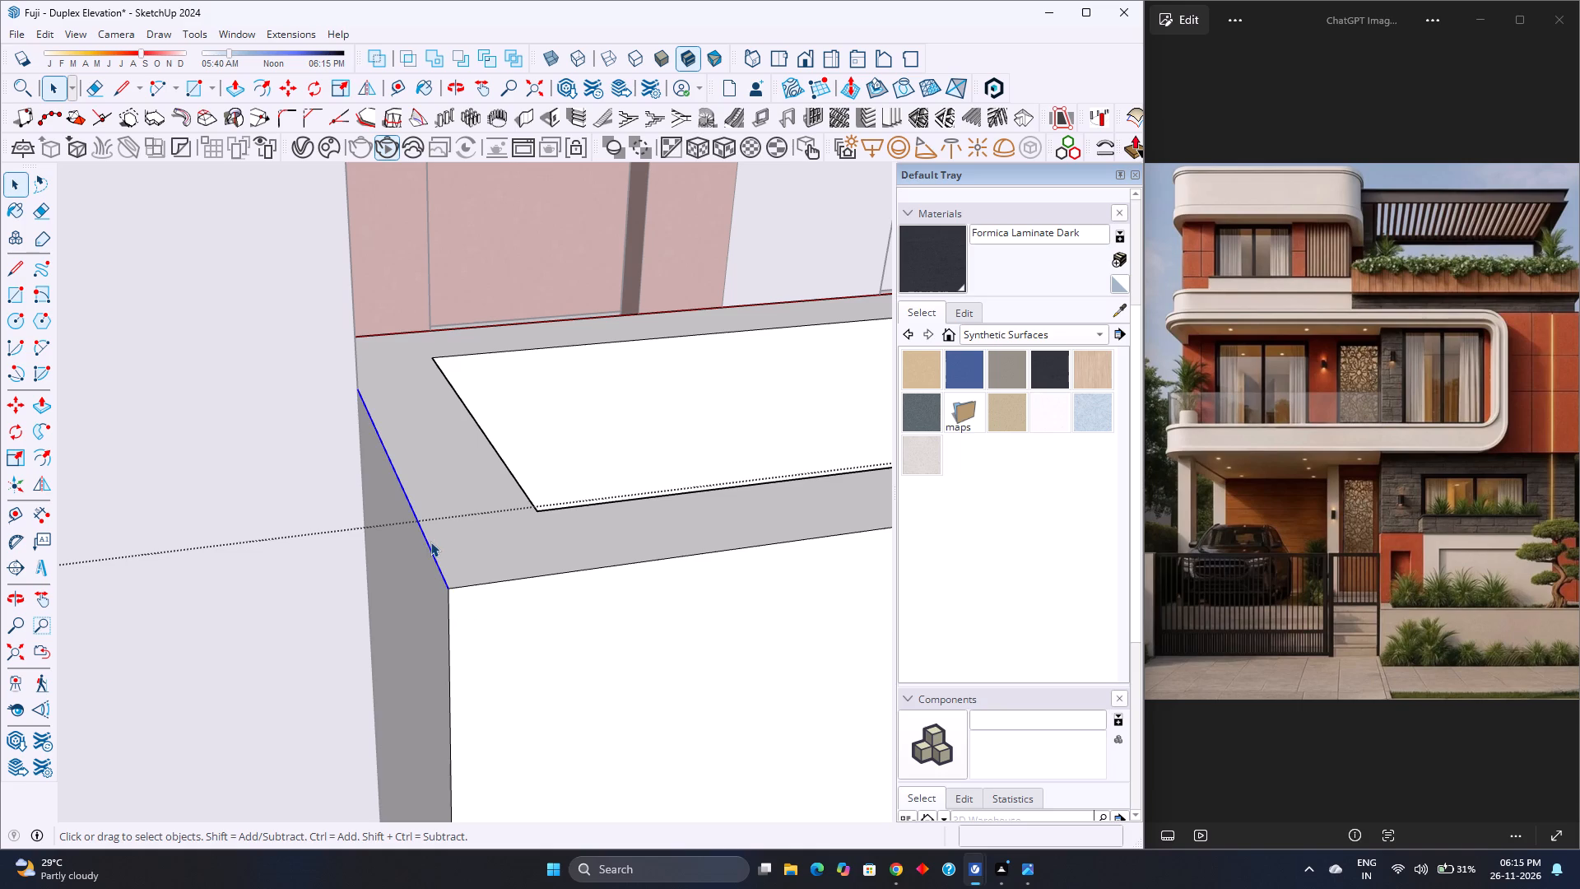
{"action": "scroll", "coordinate": [417, 553], "scroll_direction": "up", "scroll_amount": 1}
{"action": "middle_click_drag", "start_coordinate": [417, 553], "coordinate": [258, 576]}
{"action": "middle_click", "coordinate": [258, 576]}
{"action": "middle_click", "coordinate": [258, 576]}
{"action": "scroll", "coordinate": [258, 576], "scroll_direction": "down", "scroll_amount": 6}
{"action": "scroll", "coordinate": [258, 576], "scroll_direction": "up", "scroll_amount": 1}
{"action": "scroll", "coordinate": [377, 521], "scroll_direction": "down", "scroll_amount": 3}
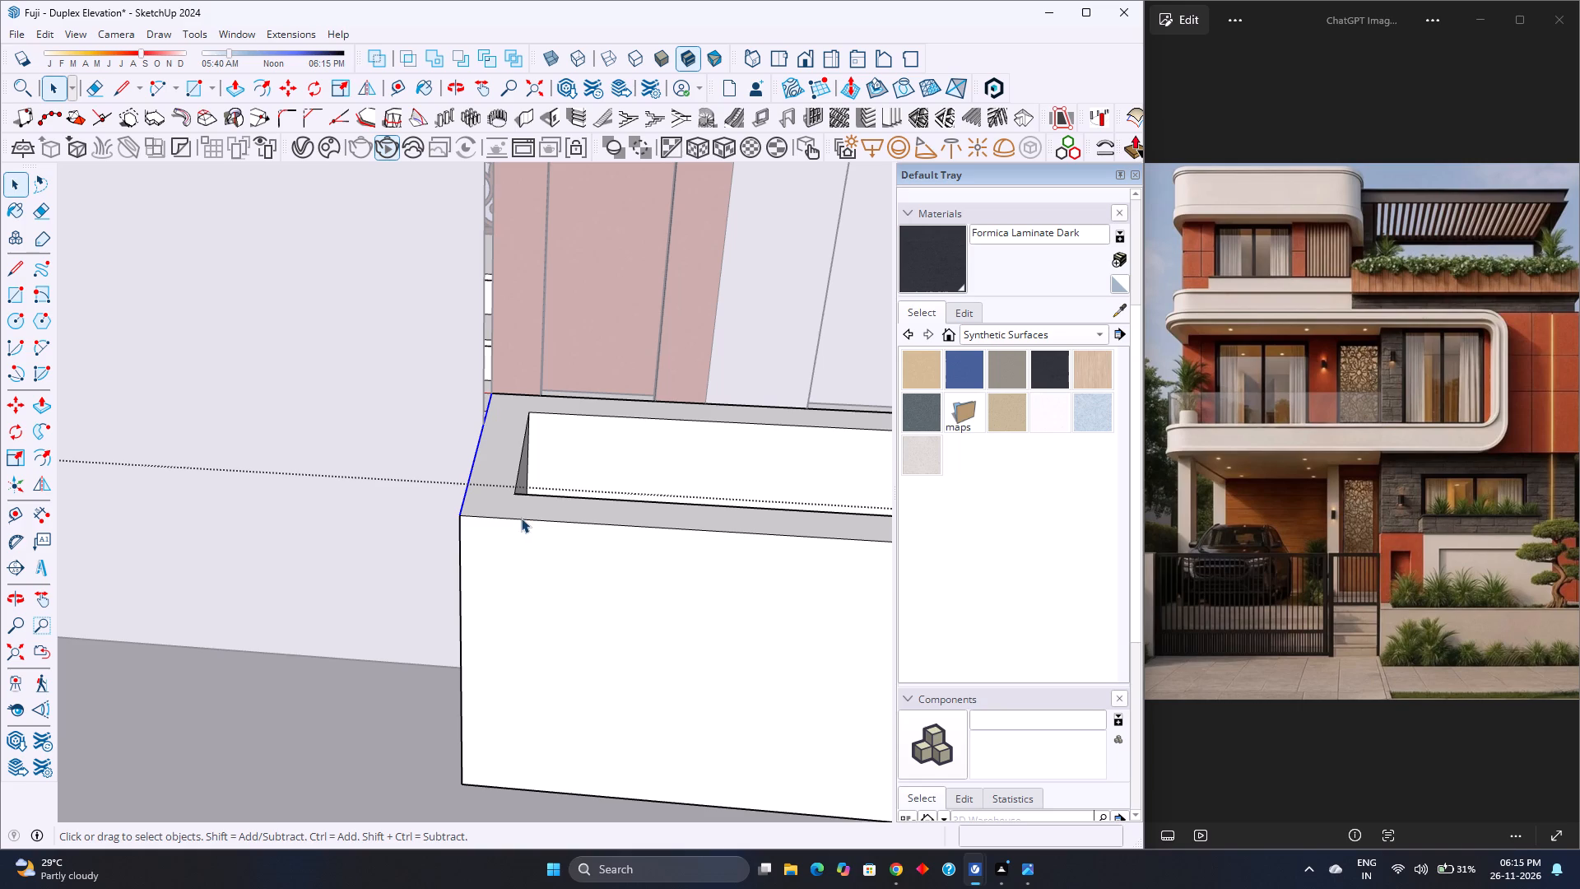
{"action": "middle_click_drag", "start_coordinate": [462, 526], "coordinate": [783, 545]}
{"action": "middle_click", "coordinate": [783, 545]}
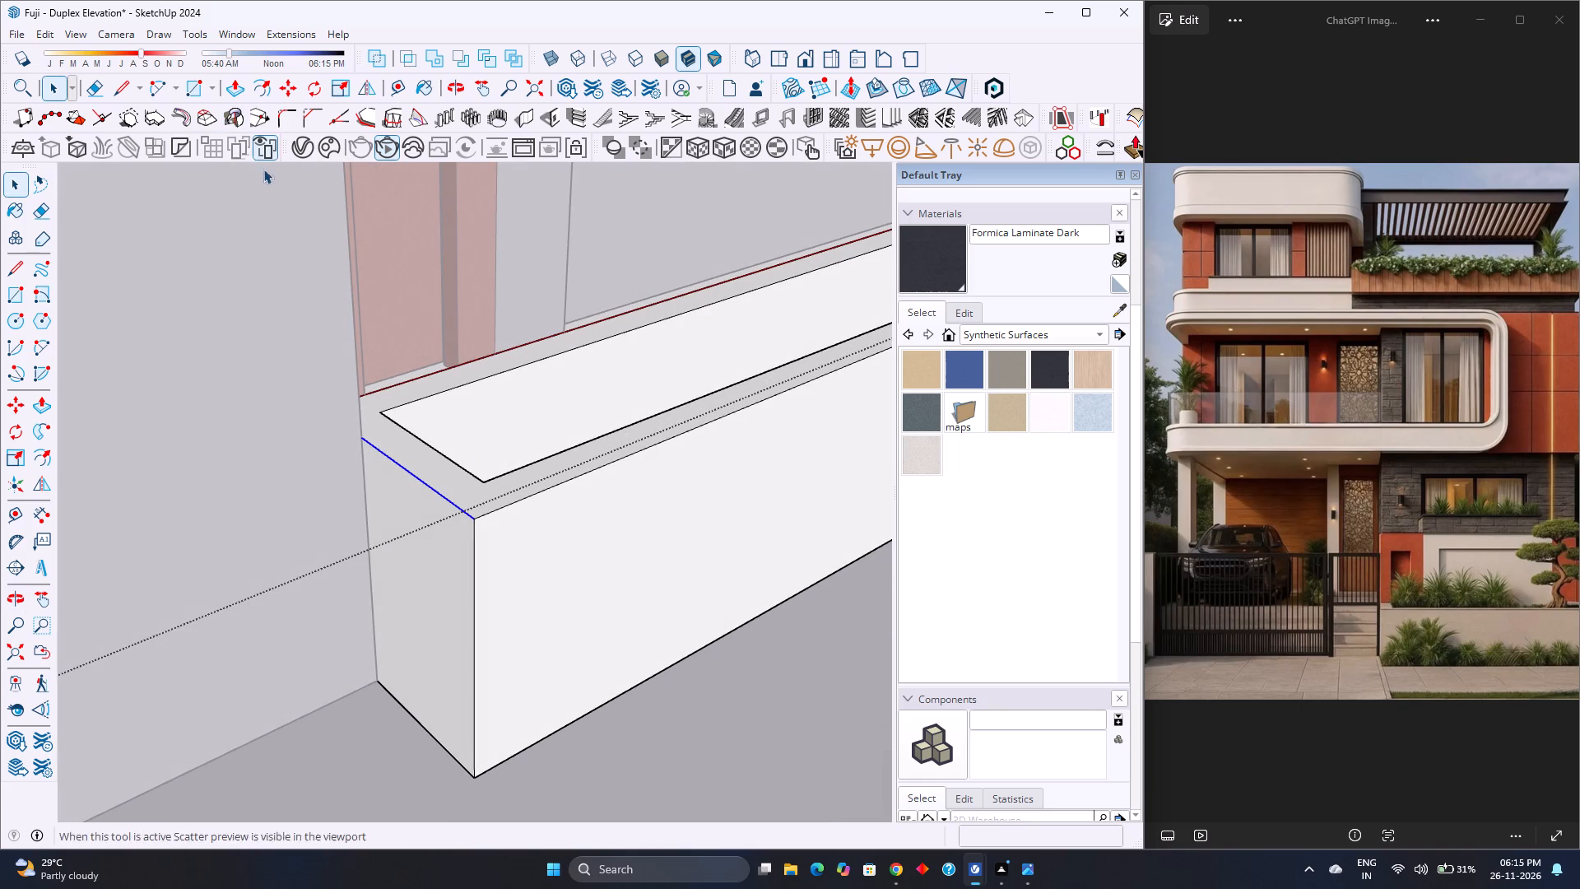
{"action": "scroll", "coordinate": [308, 427], "scroll_direction": "down", "scroll_amount": 2}
{"action": "key", "text": "Escape"}
Place a guide 1" below the top edge of the front planter's end face beside the entrance steps.
{"action": "scroll", "coordinate": [332, 458], "scroll_direction": "down", "scroll_amount": 4}
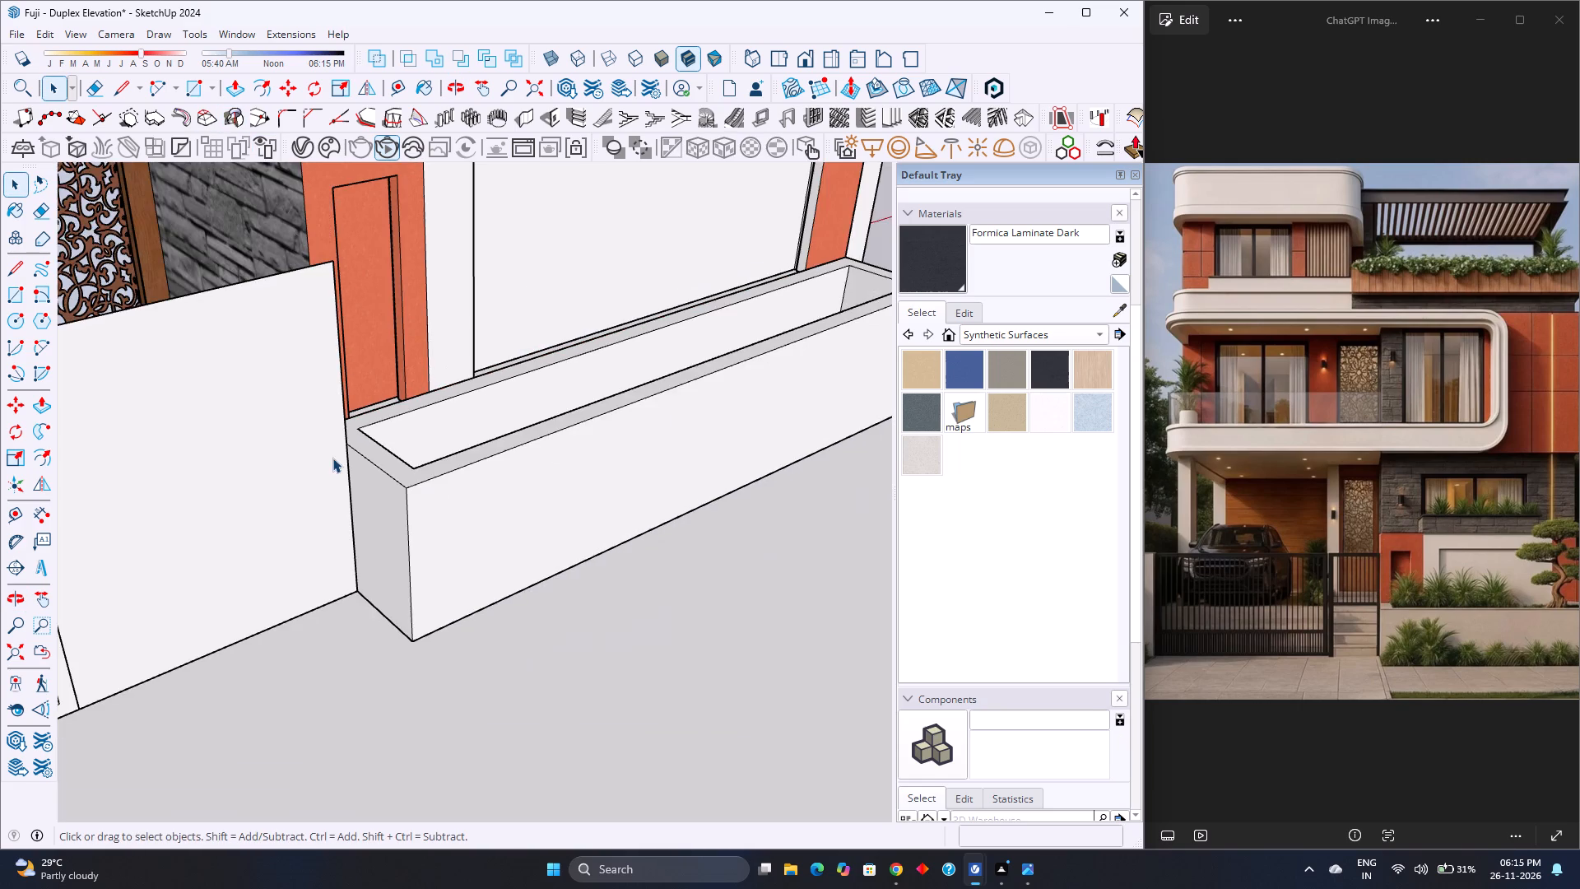
{"action": "middle_click_drag", "start_coordinate": [332, 458], "coordinate": [655, 524]}
{"action": "middle_click", "coordinate": [655, 524]}
{"action": "scroll", "coordinate": [112, 431], "scroll_direction": "up", "scroll_amount": 4}
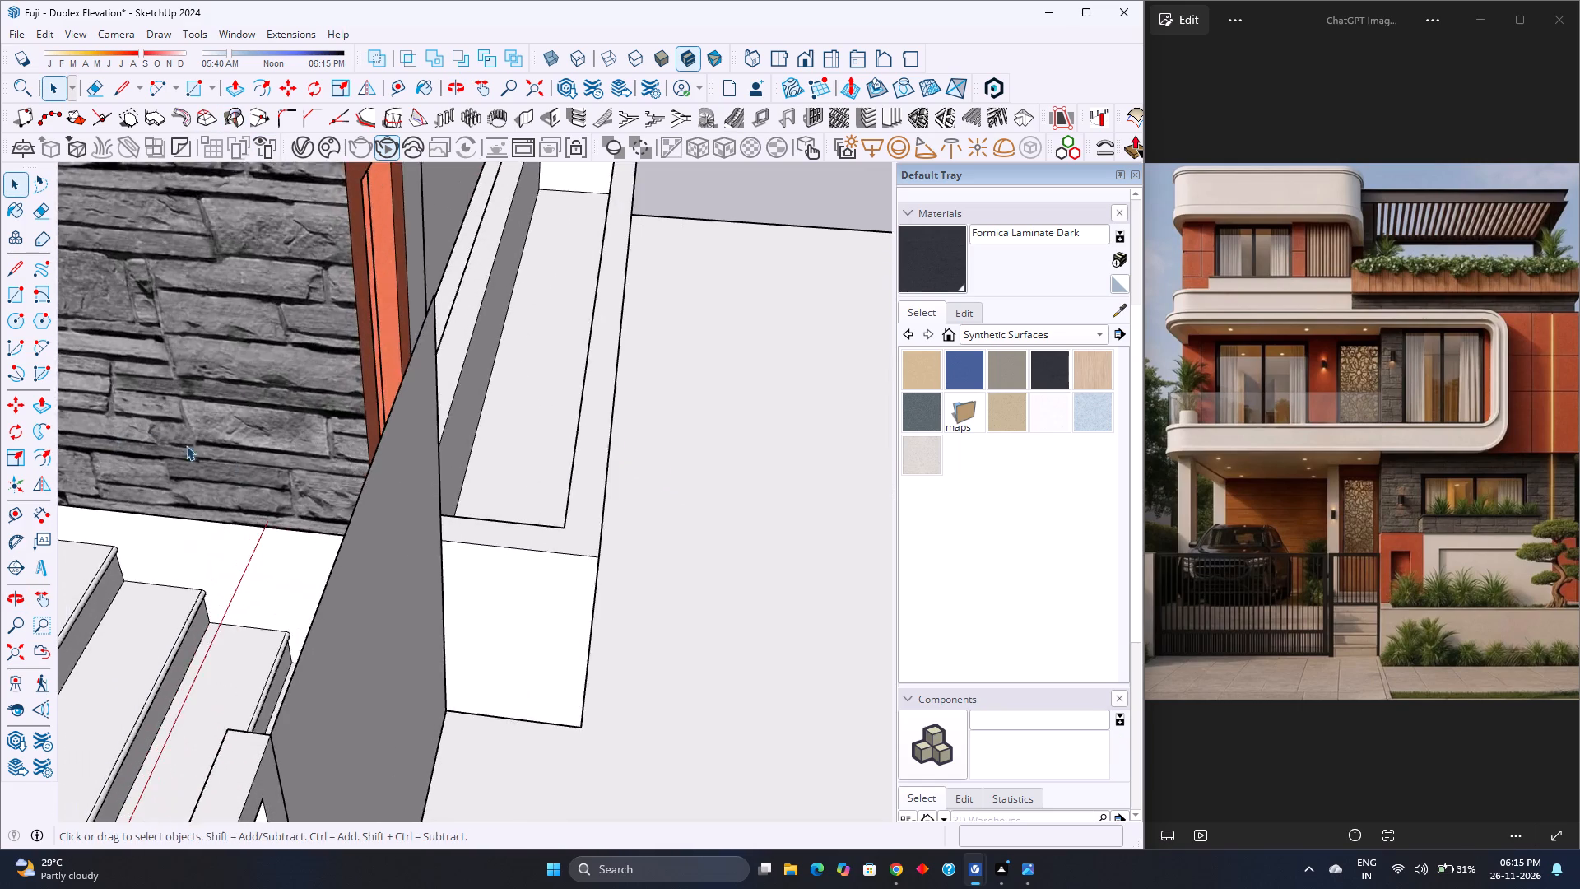
{"action": "scroll", "coordinate": [186, 445], "scroll_direction": "up", "scroll_amount": 6}
{"action": "middle_click_drag", "start_coordinate": [305, 499], "coordinate": [447, 424]}
{"action": "middle_click", "coordinate": [448, 424]}
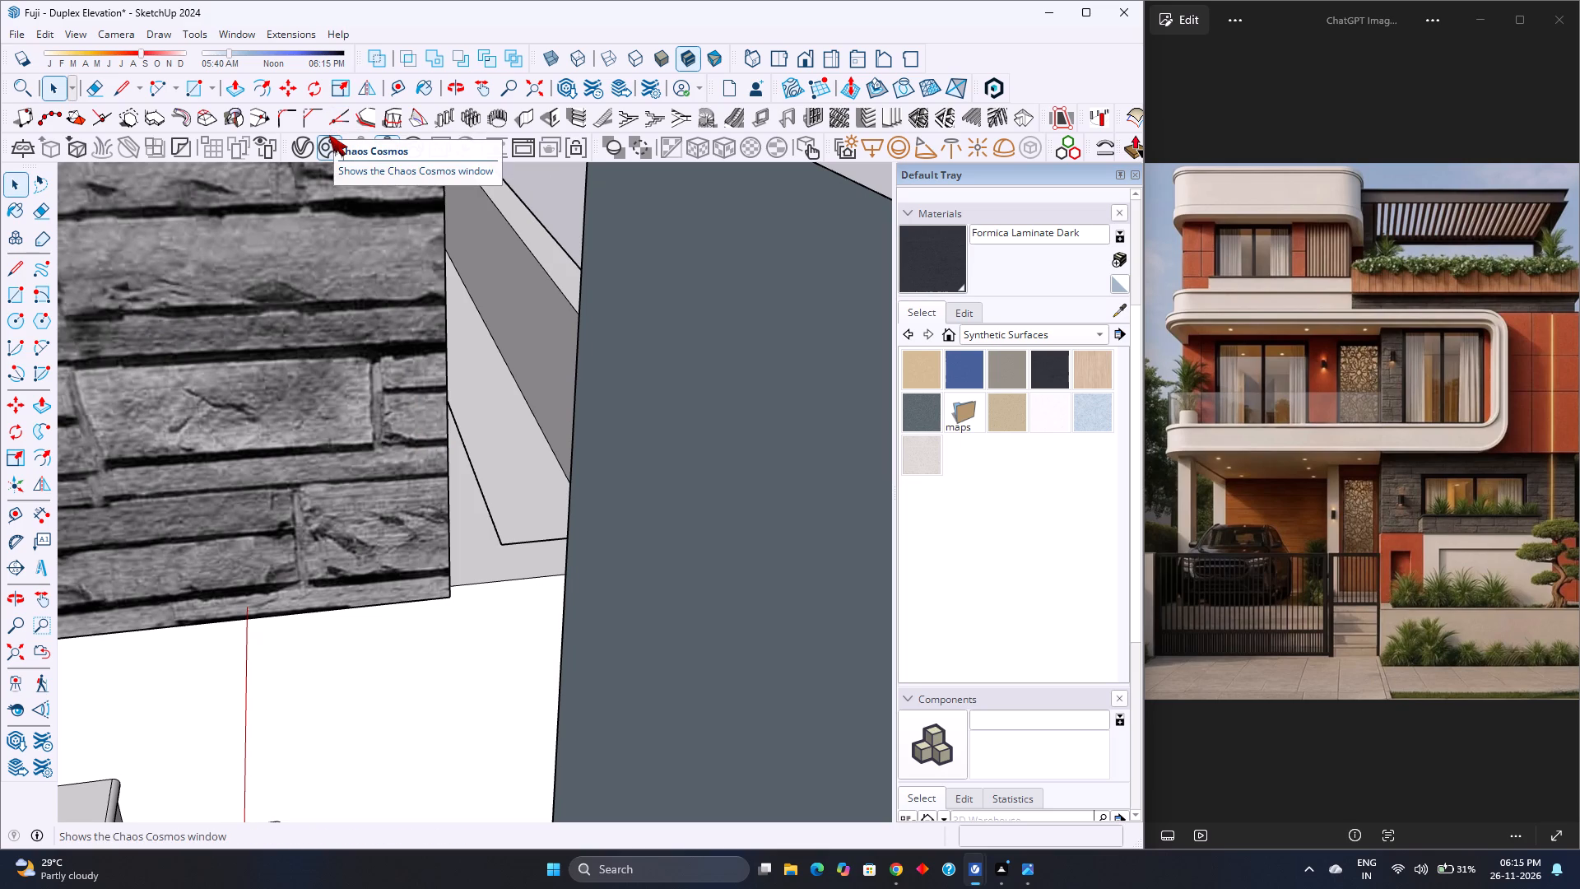
{"action": "left_click", "coordinate": [400, 83]}
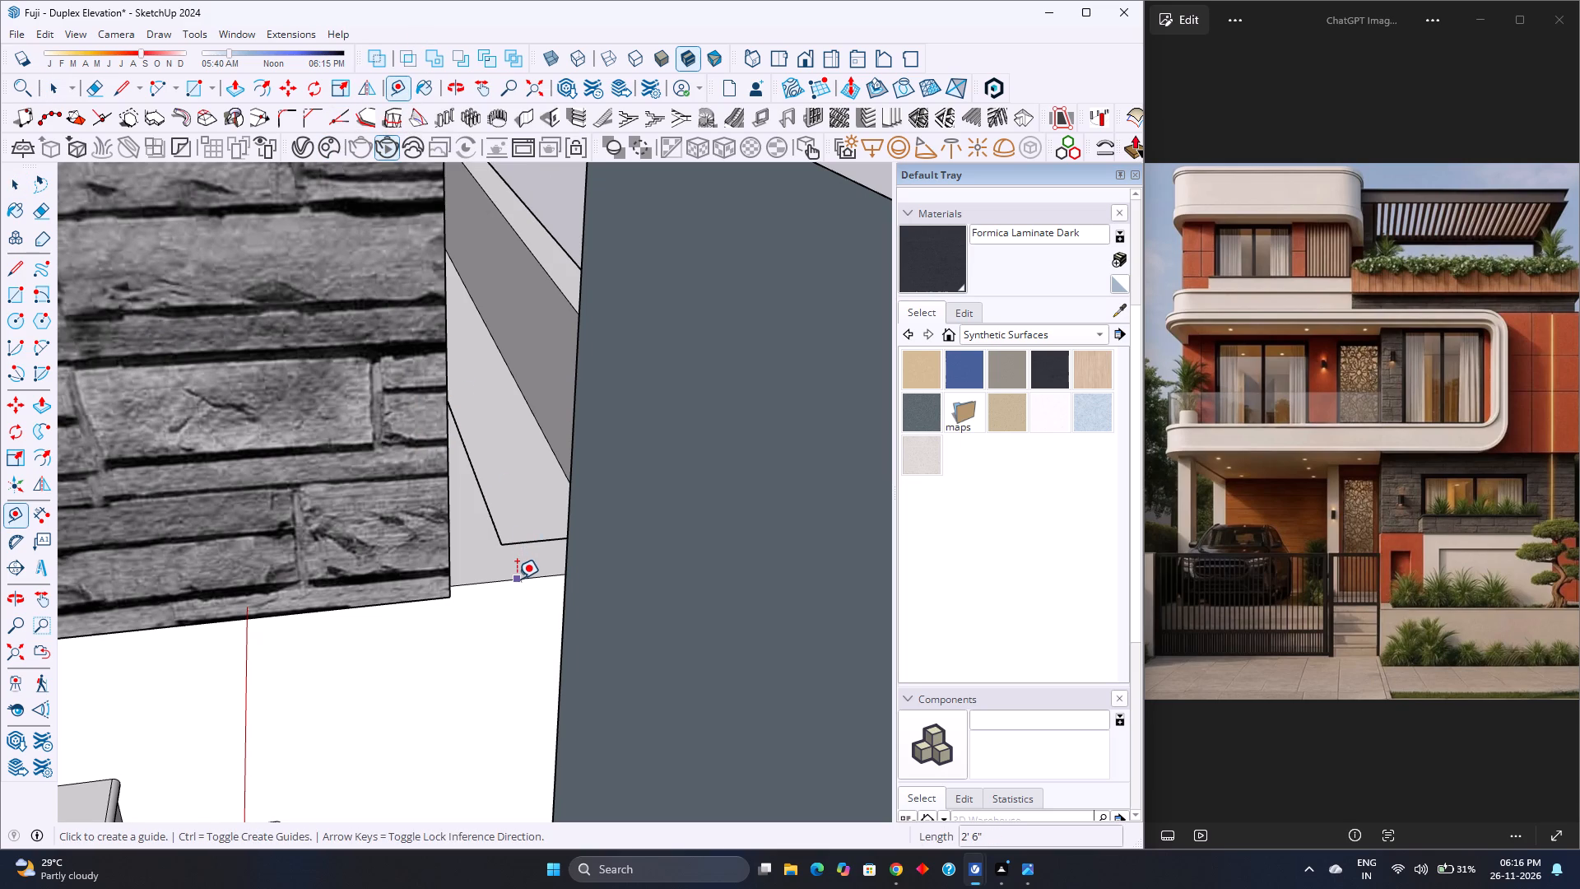
{"action": "left_click", "coordinate": [517, 579]}
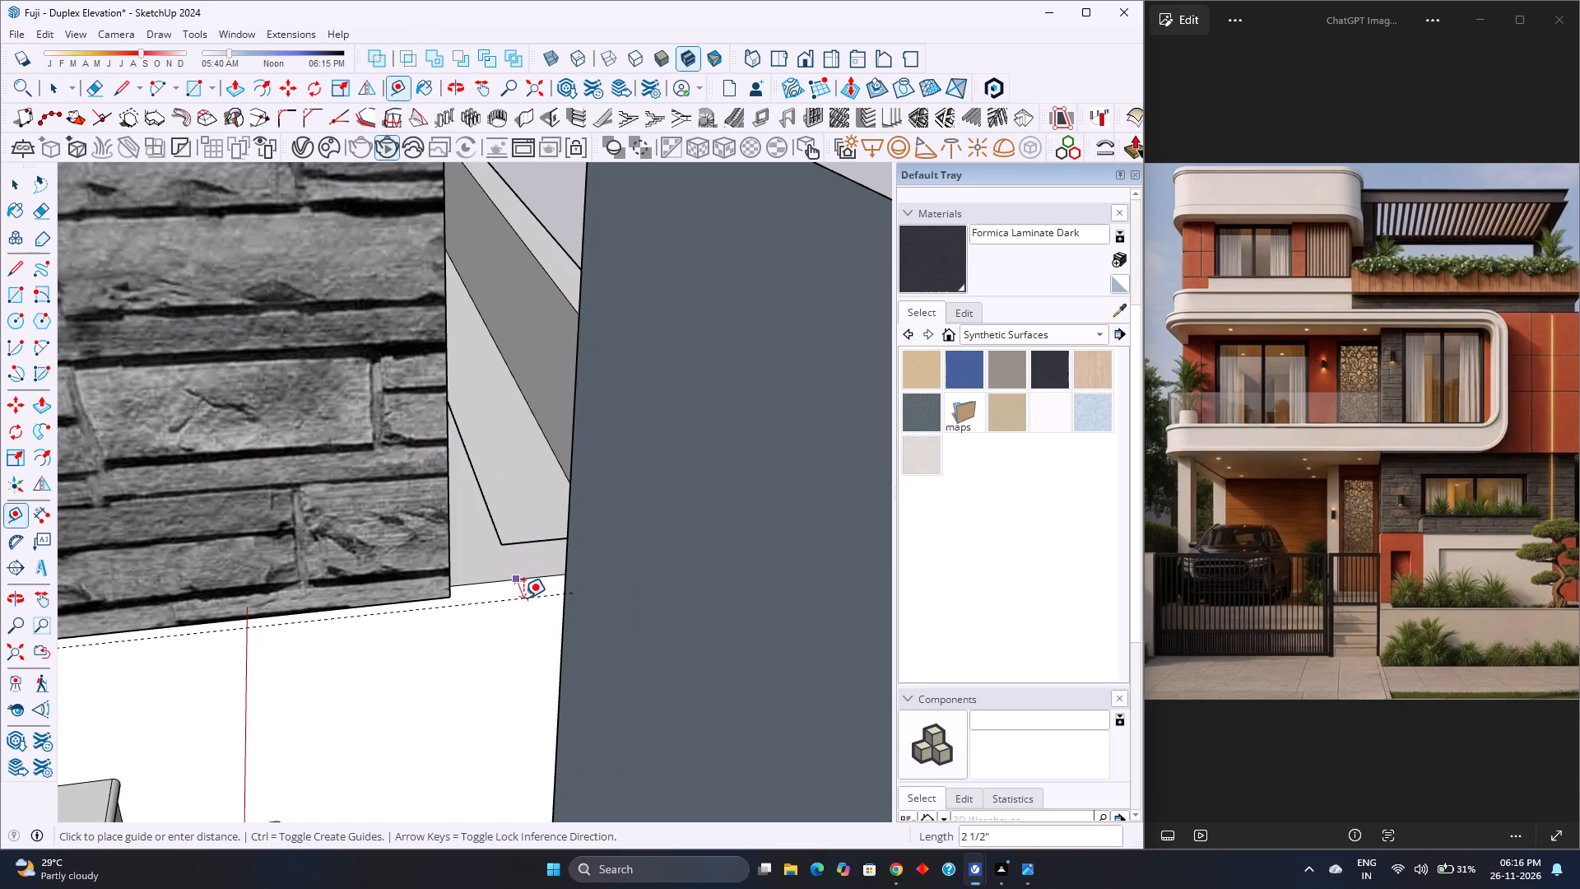
{"action": "key", "text": "Up"}
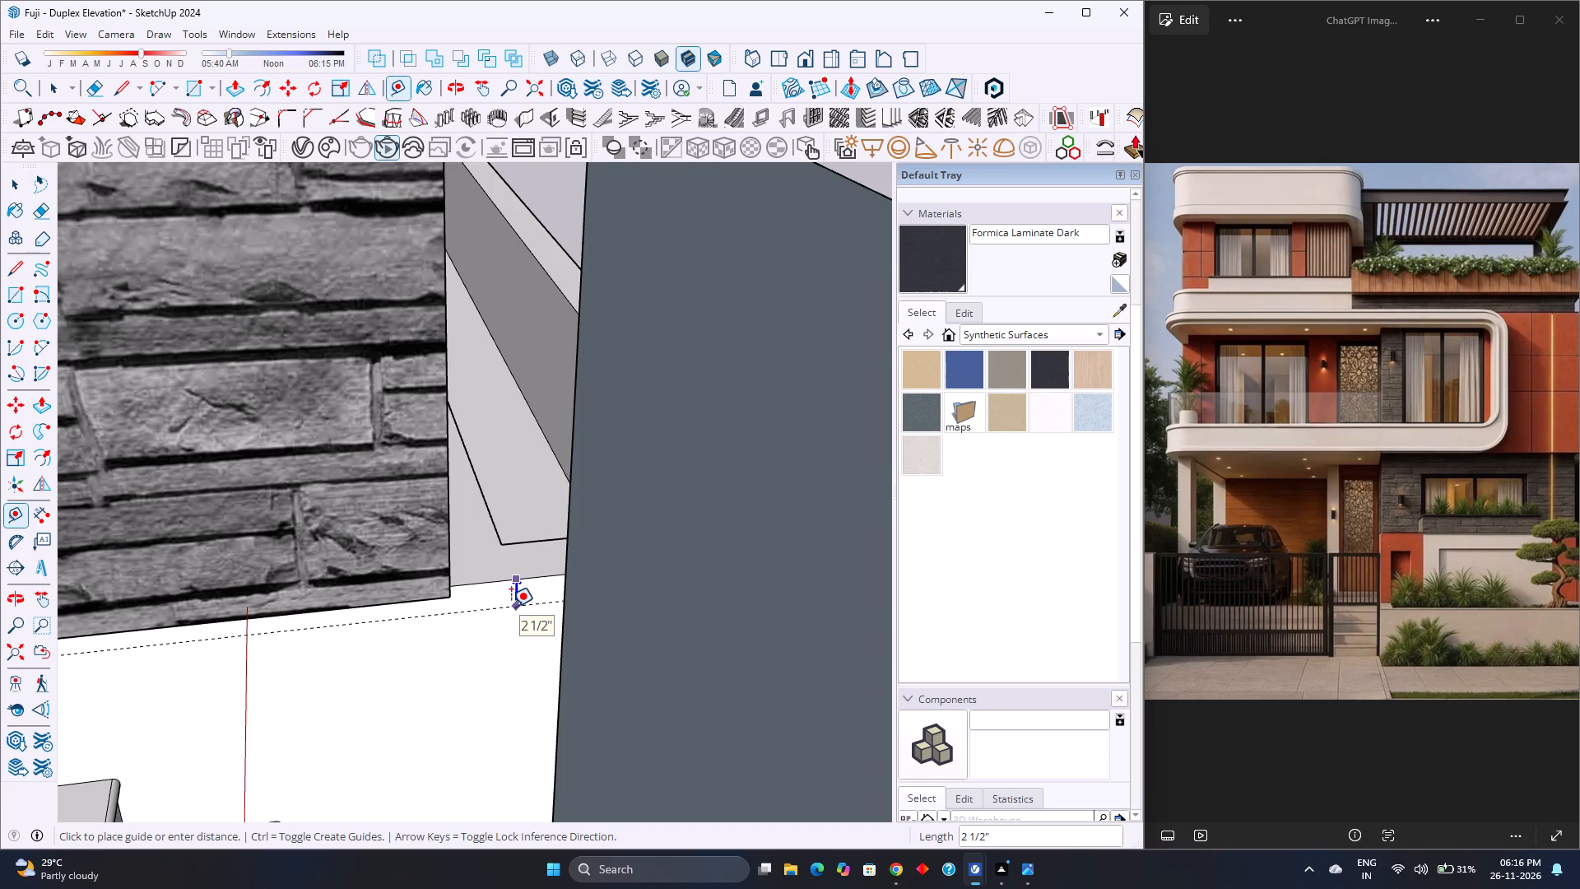
{"action": "key", "text": "1"}
{"action": "key", "text": "Return"}
Inside the planter group, draw a half-round arc of about 1/2" radius from the end face's rear top corner down to the guide.
{"action": "scroll", "coordinate": [461, 612], "scroll_direction": "up", "scroll_amount": 7}
{"action": "middle_click_drag", "start_coordinate": [461, 612], "coordinate": [618, 523]}
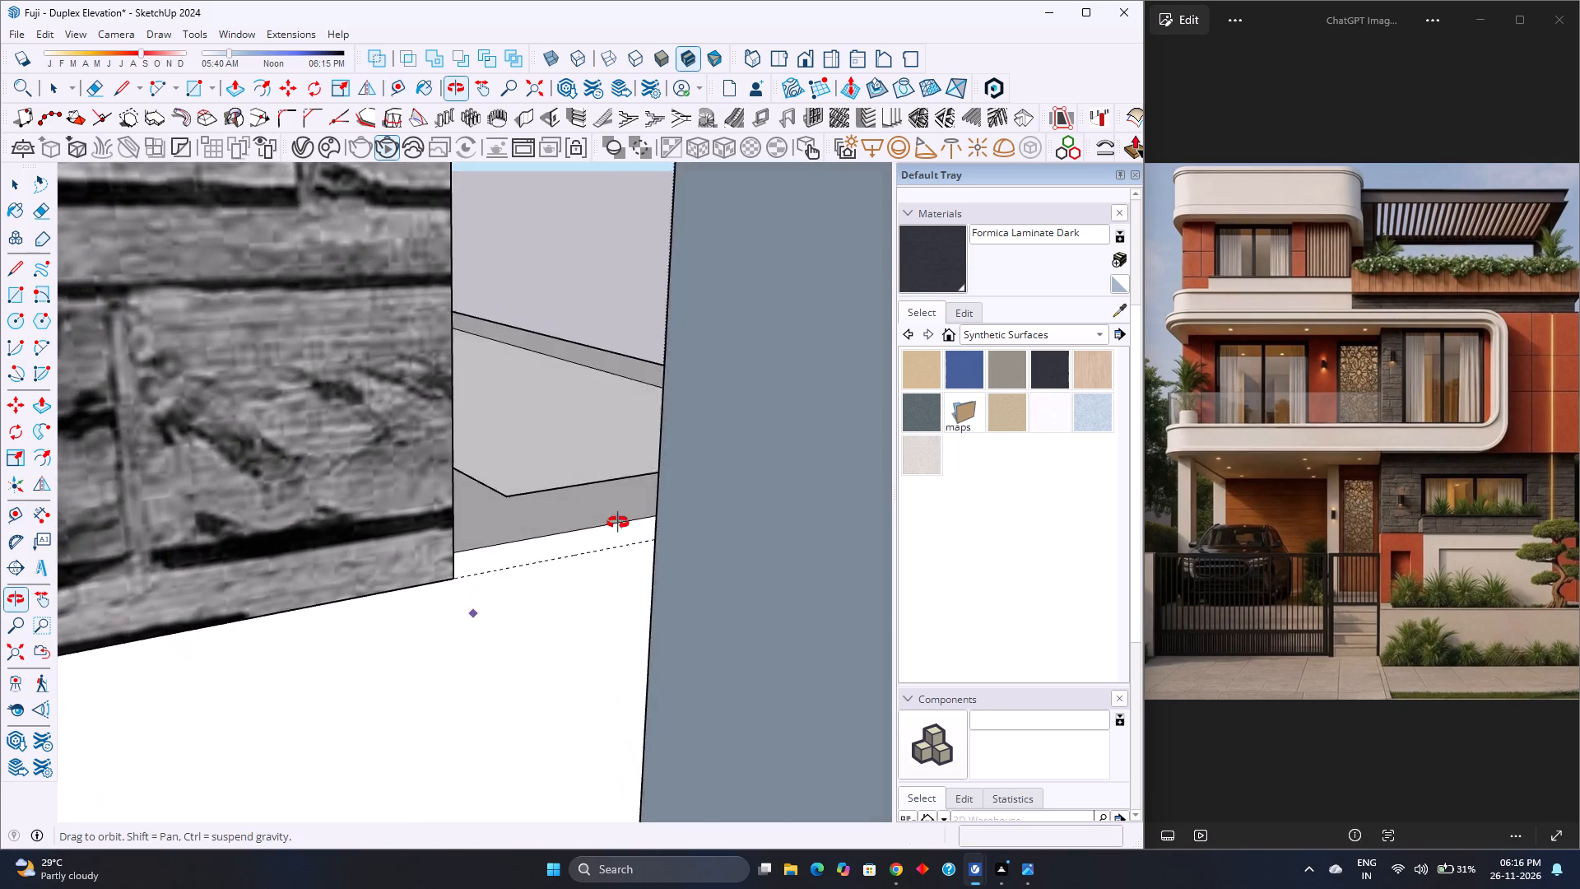
{"action": "middle_click_drag", "start_coordinate": [618, 523], "coordinate": [644, 527]}
{"action": "middle_click", "coordinate": [644, 527]}
{"action": "key", "text": "a"}
{"action": "scroll", "coordinate": [494, 570], "scroll_direction": "up", "scroll_amount": 7}
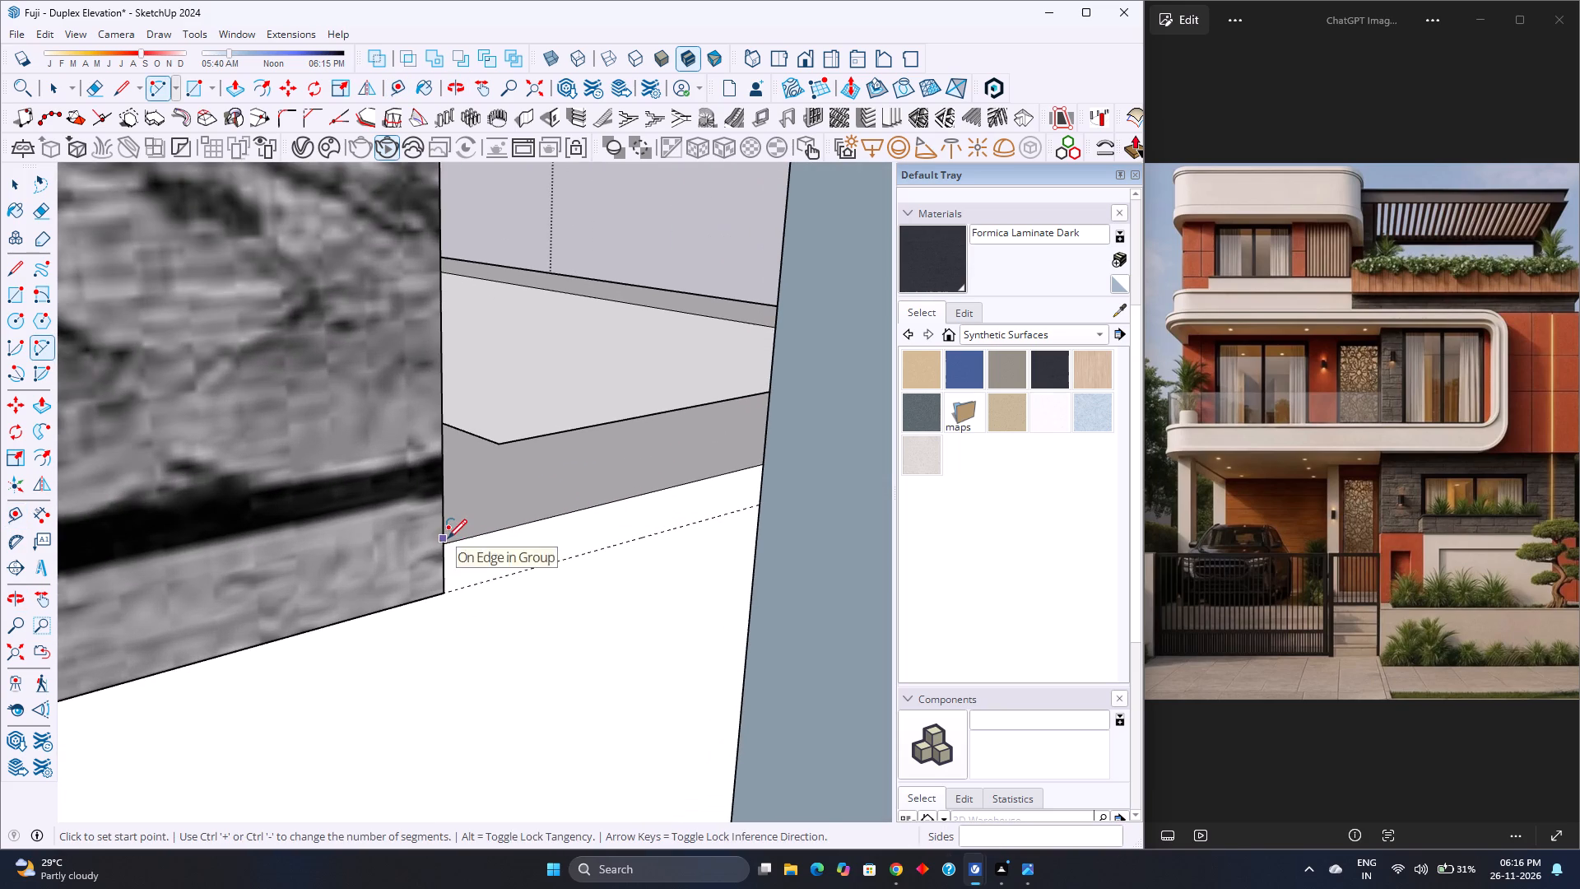
{"action": "key", "text": "space"}
{"action": "left_click", "coordinate": [533, 562]}
{"action": "double_click", "coordinate": [533, 553]}
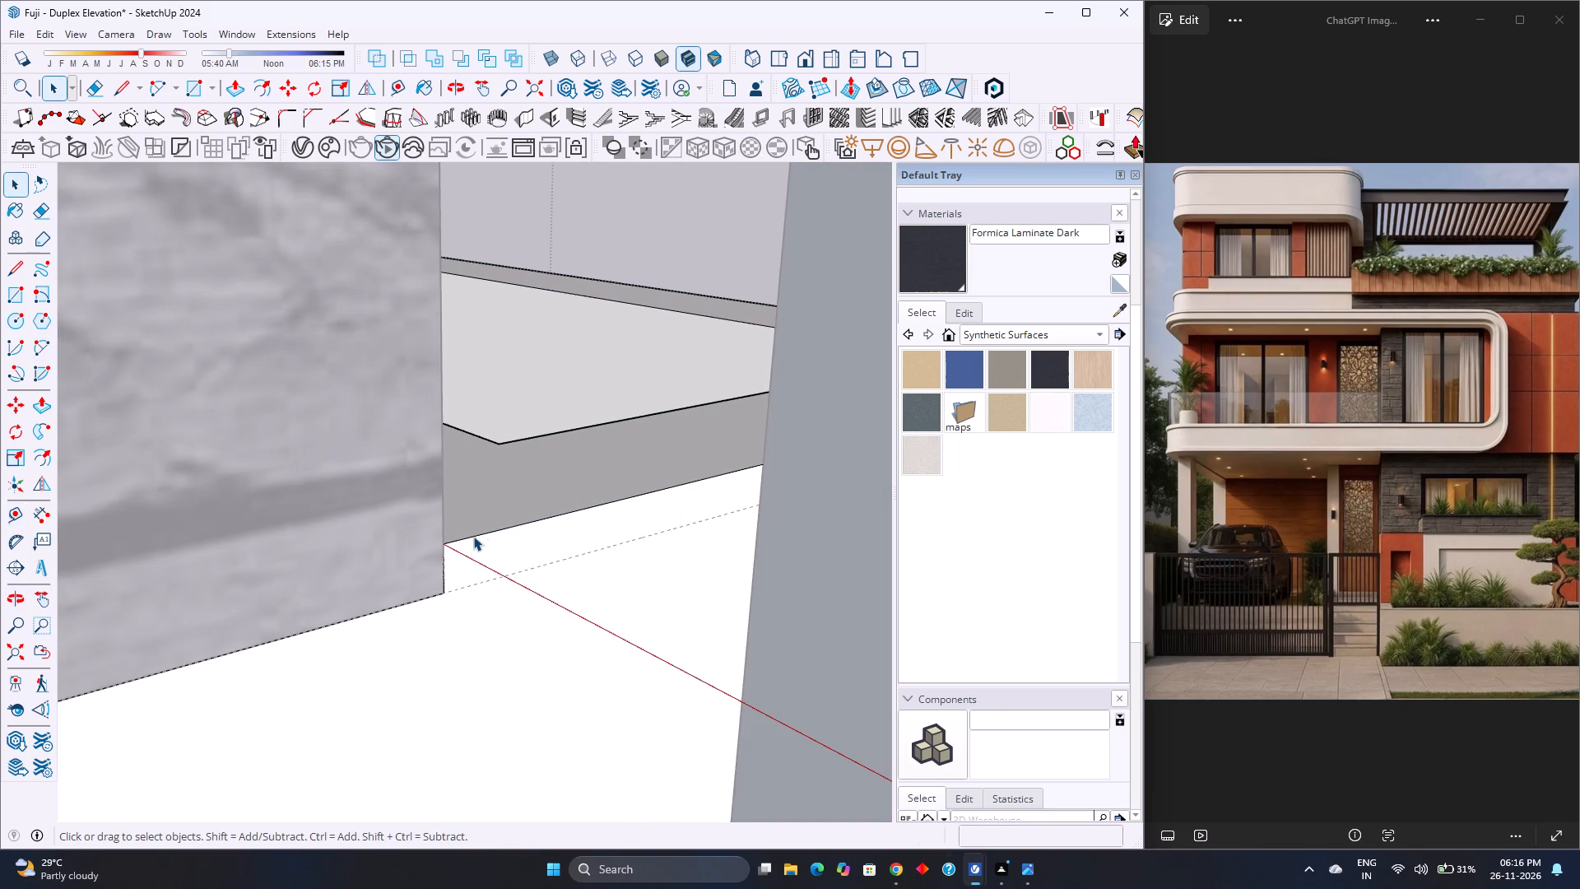
{"action": "key", "text": "a"}
{"action": "left_click", "coordinate": [446, 543]}
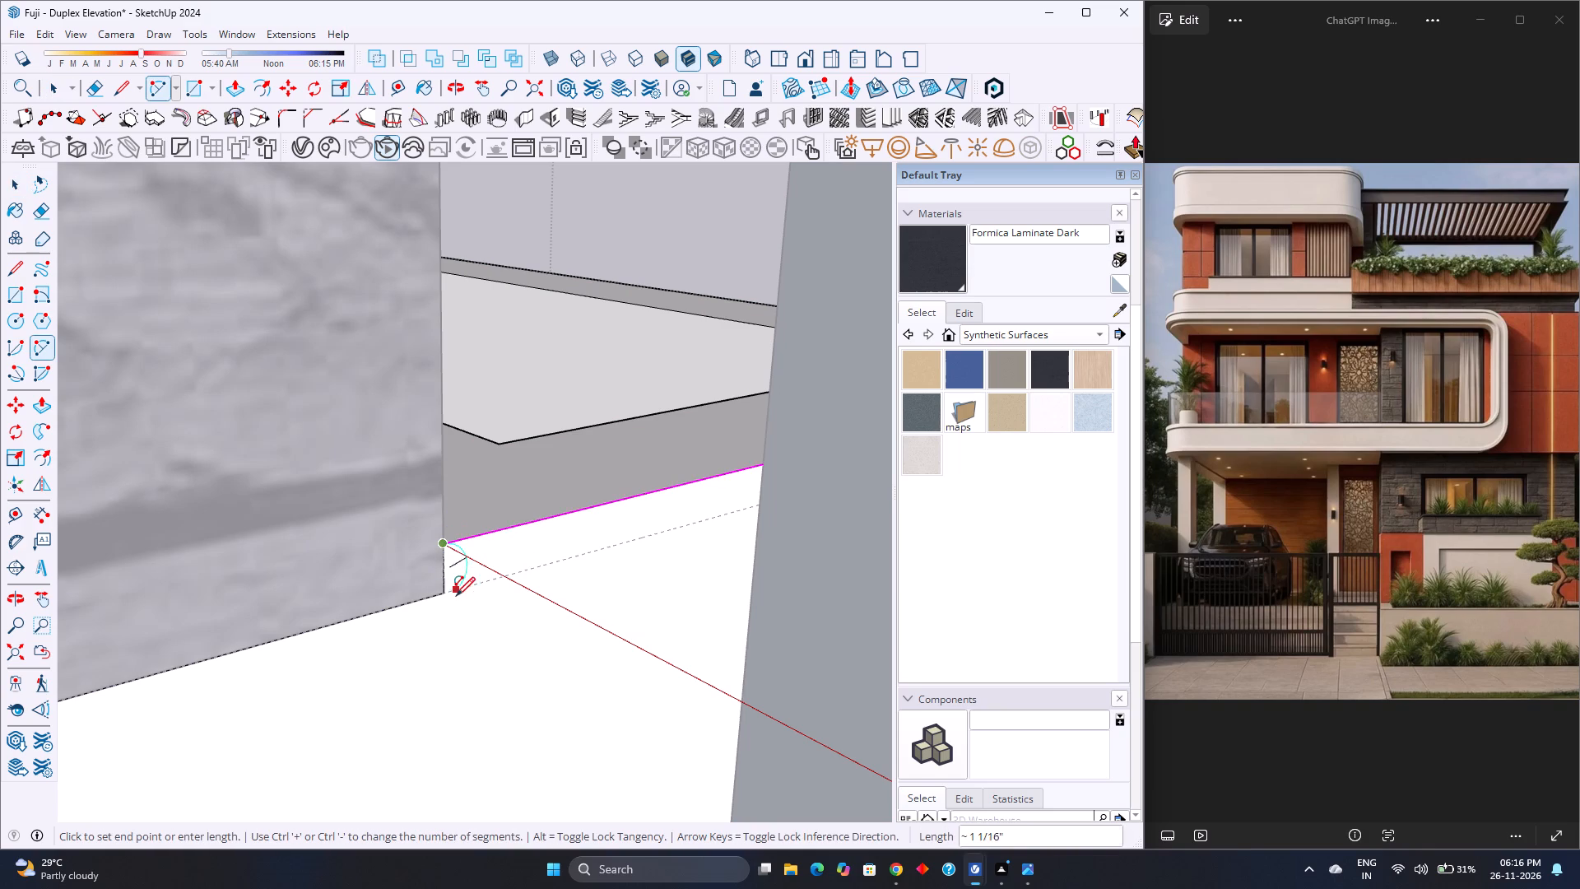
{"action": "left_click", "coordinate": [448, 591]}
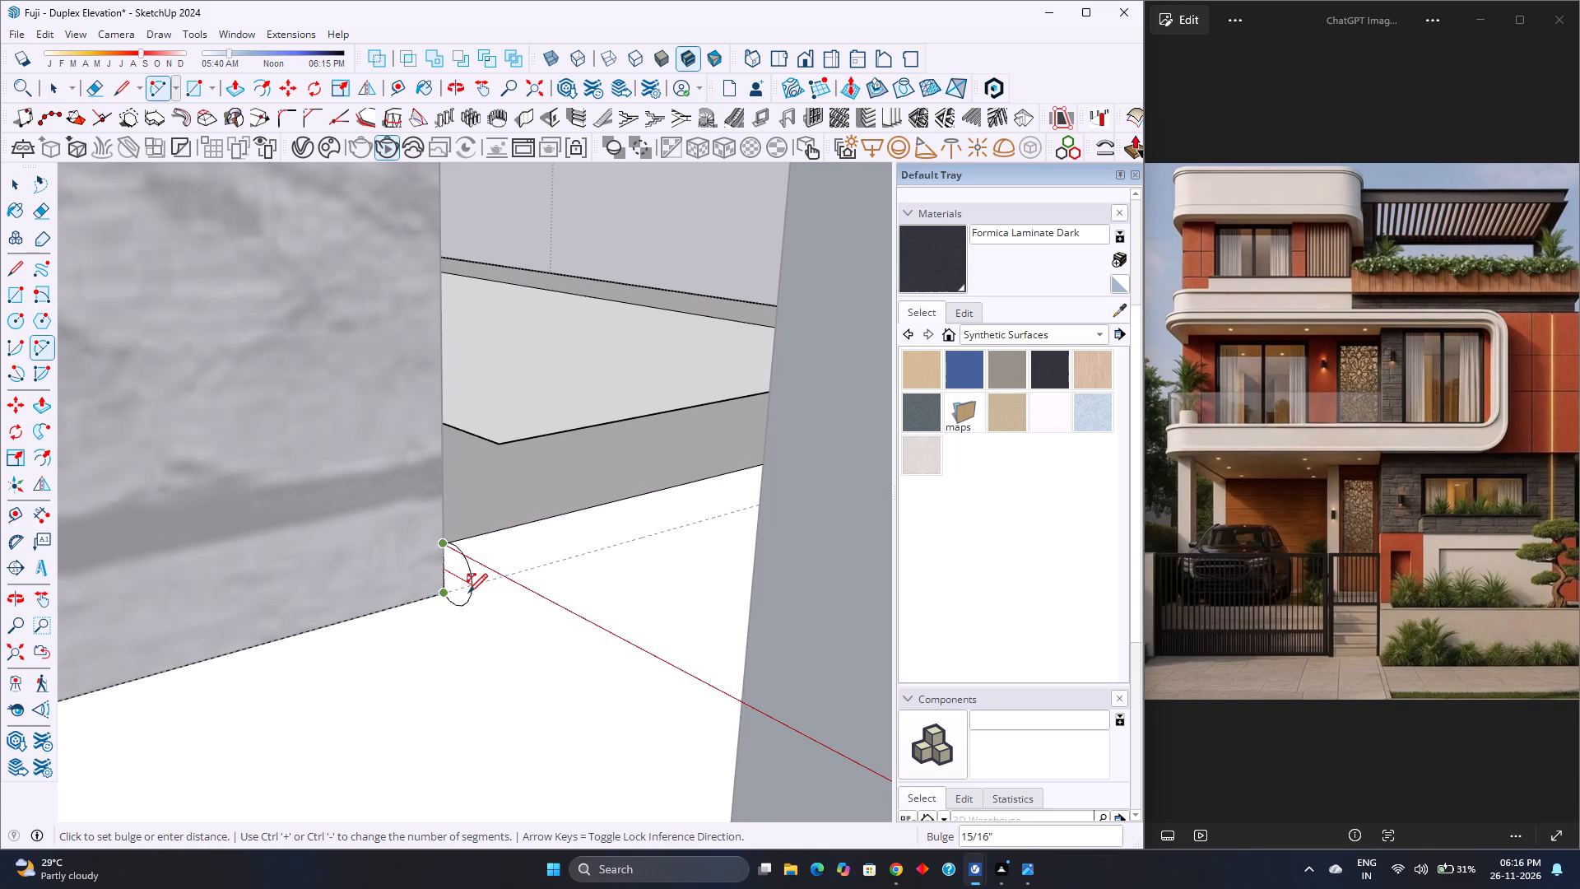
{"action": "scroll", "coordinate": [468, 593], "scroll_direction": "up", "scroll_amount": 8}
{"action": "middle_click_drag", "start_coordinate": [468, 593], "coordinate": [583, 553]}
{"action": "middle_click", "coordinate": [583, 553]}
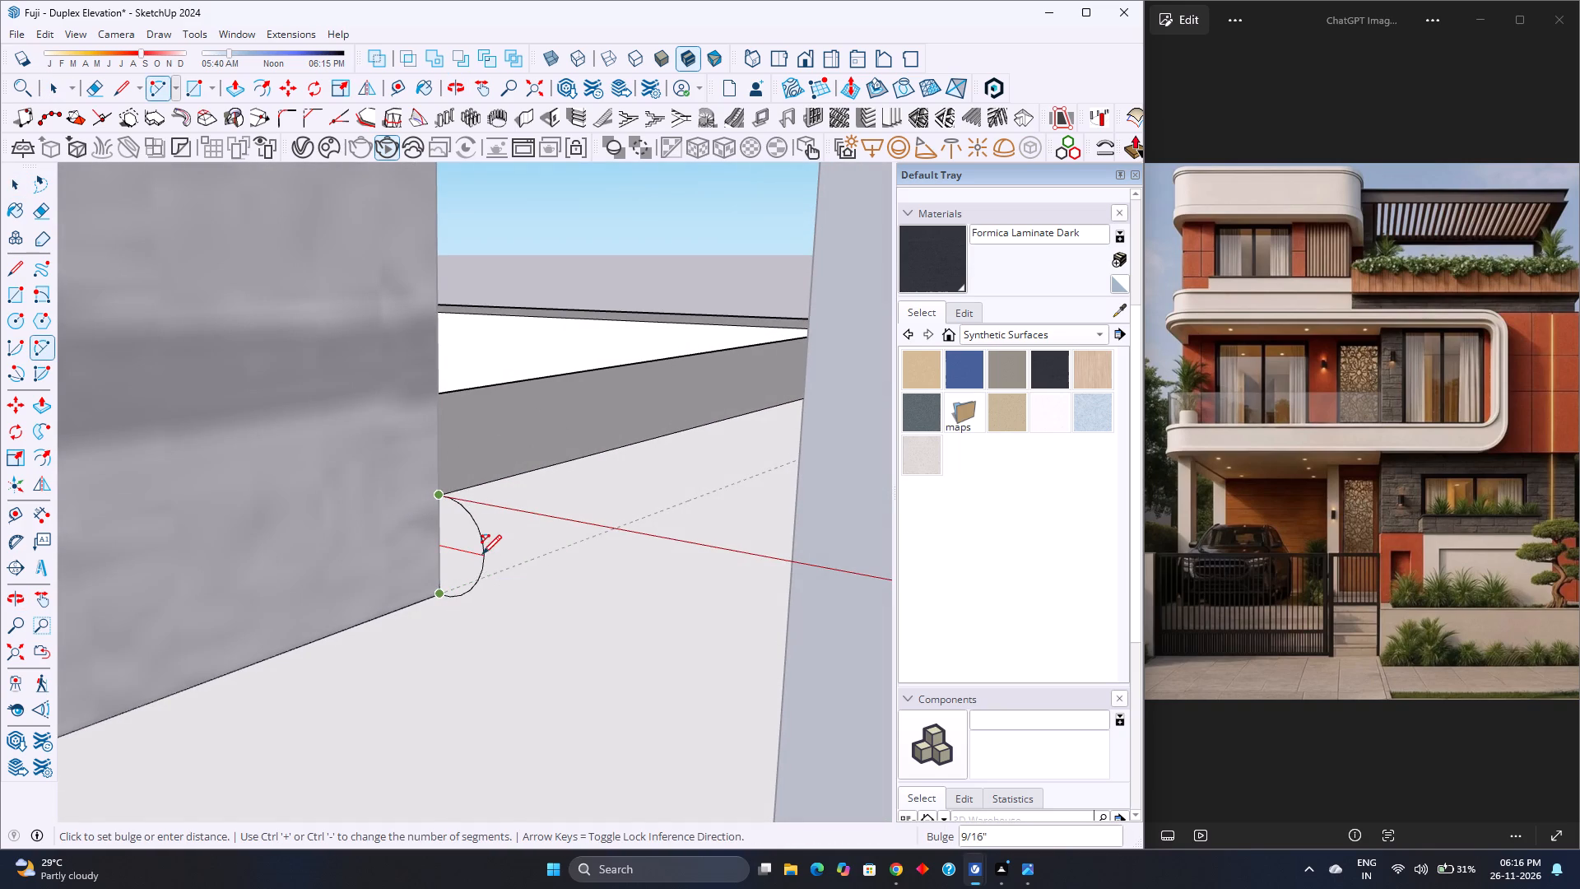
{"action": "left_click", "coordinate": [478, 552]}
{"action": "key", "text": "space"}
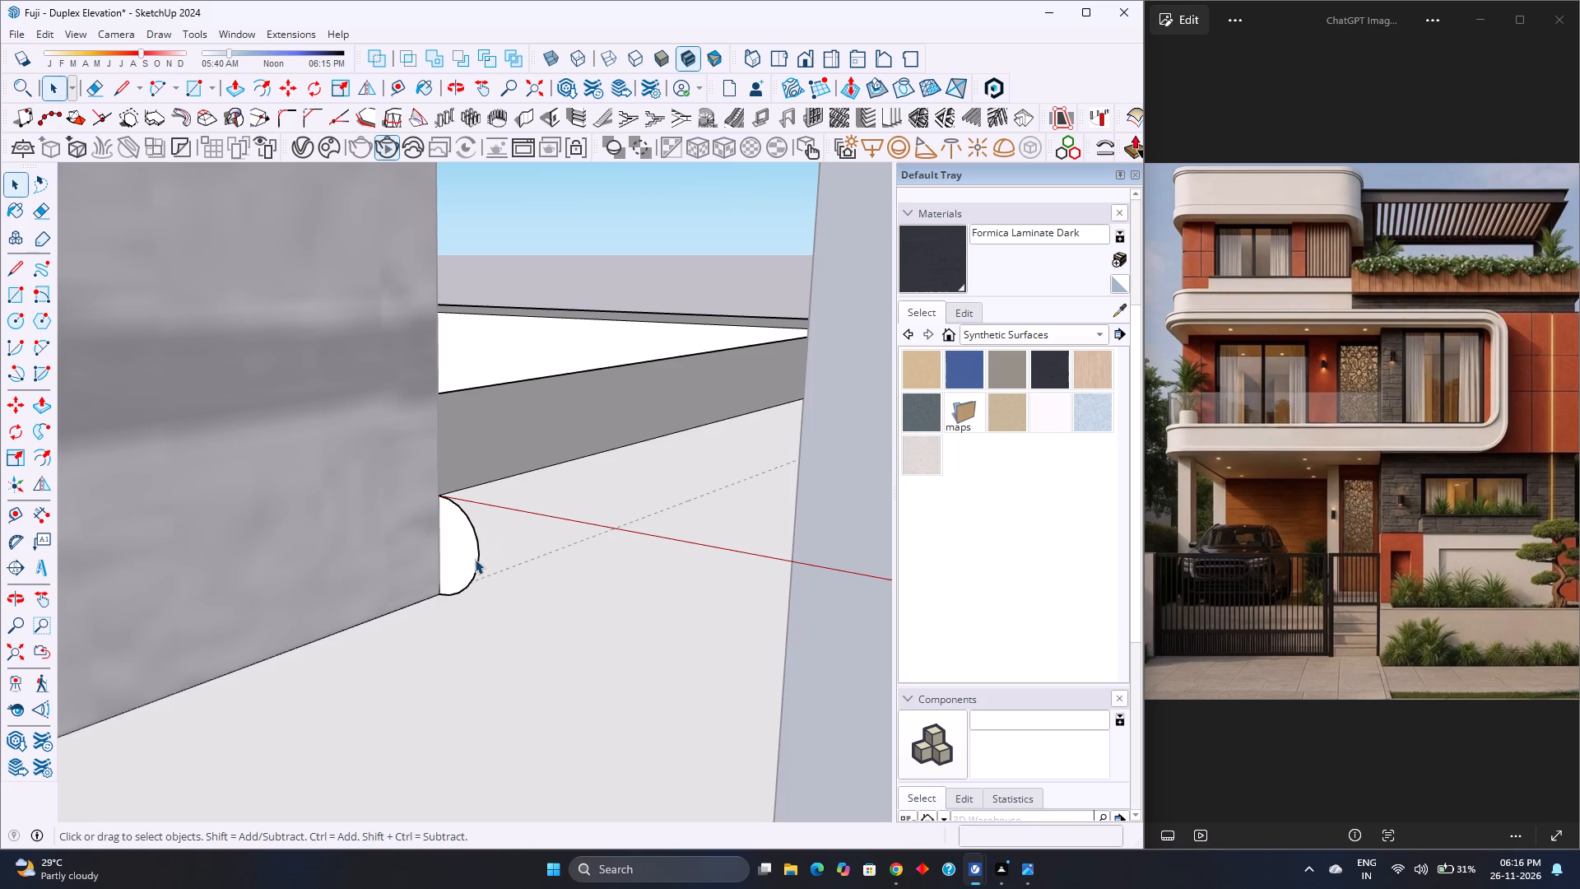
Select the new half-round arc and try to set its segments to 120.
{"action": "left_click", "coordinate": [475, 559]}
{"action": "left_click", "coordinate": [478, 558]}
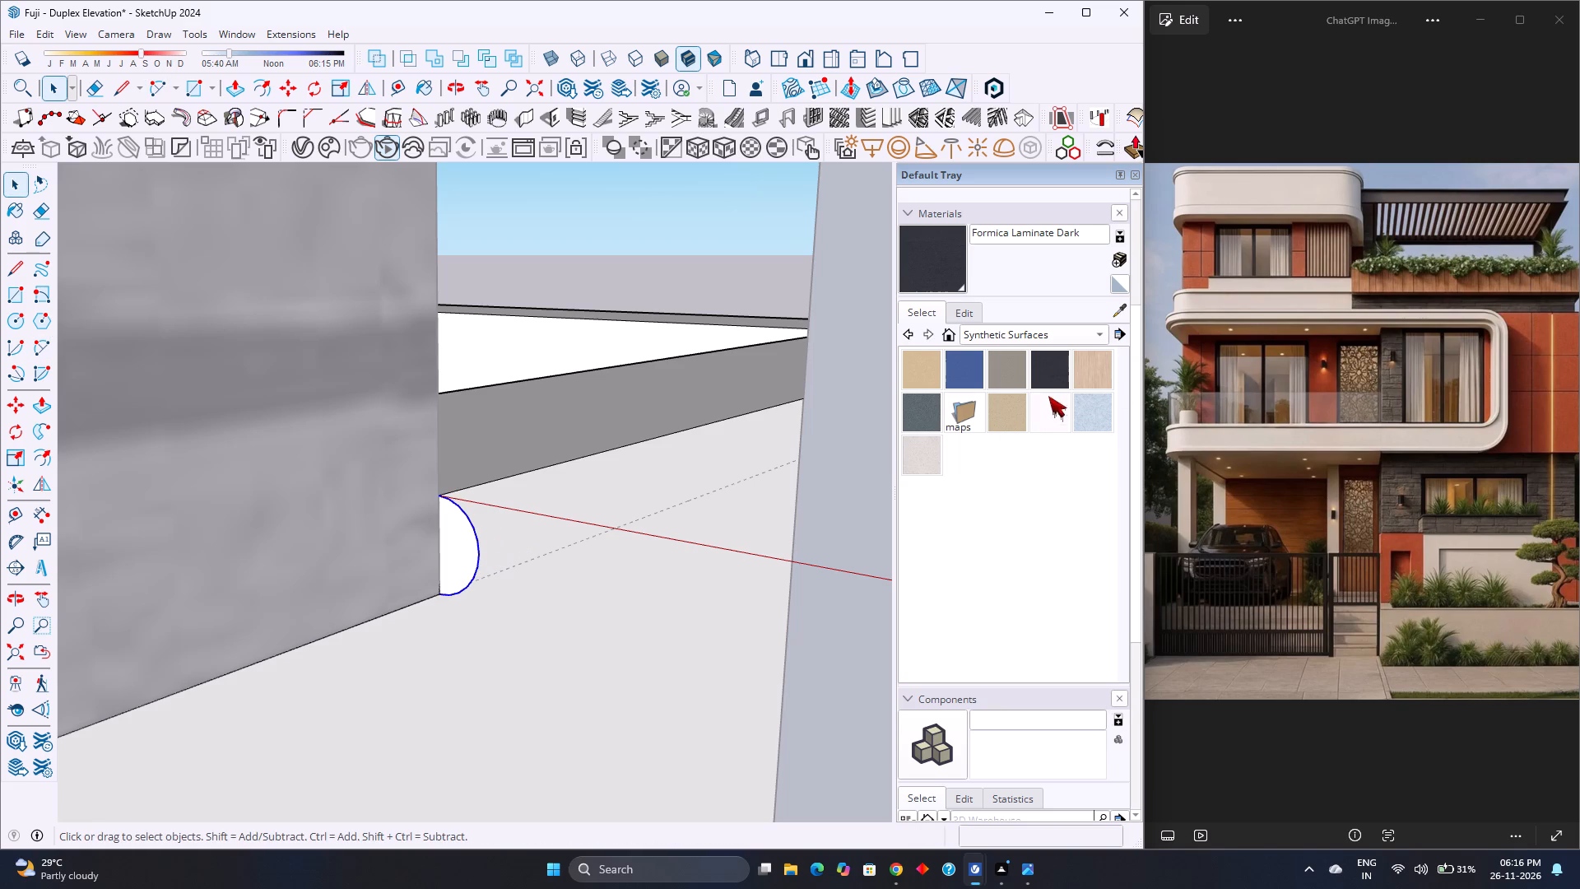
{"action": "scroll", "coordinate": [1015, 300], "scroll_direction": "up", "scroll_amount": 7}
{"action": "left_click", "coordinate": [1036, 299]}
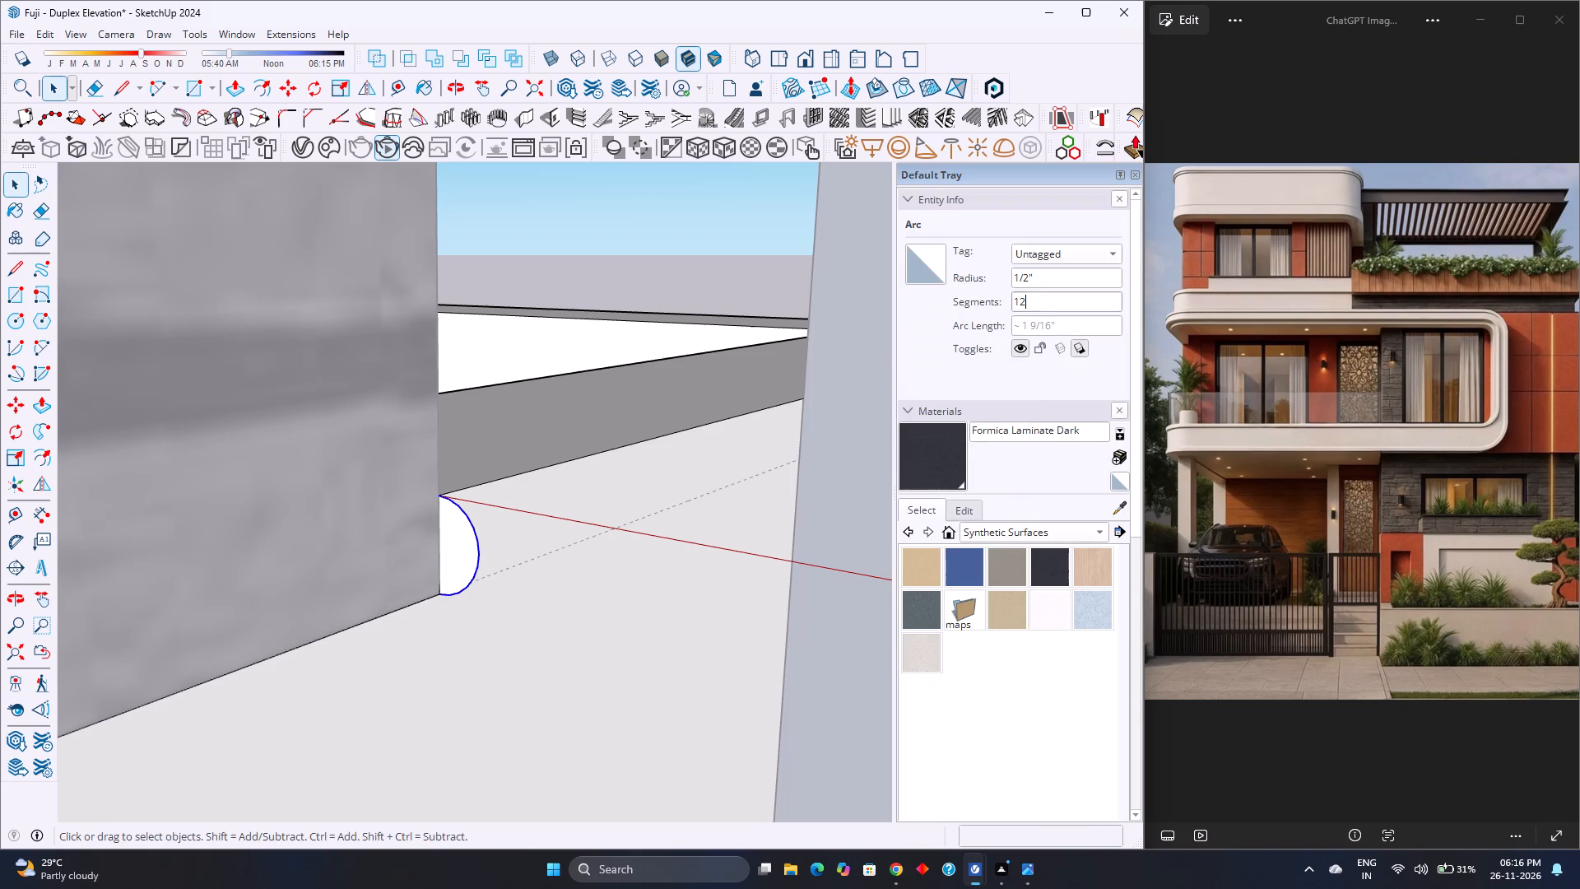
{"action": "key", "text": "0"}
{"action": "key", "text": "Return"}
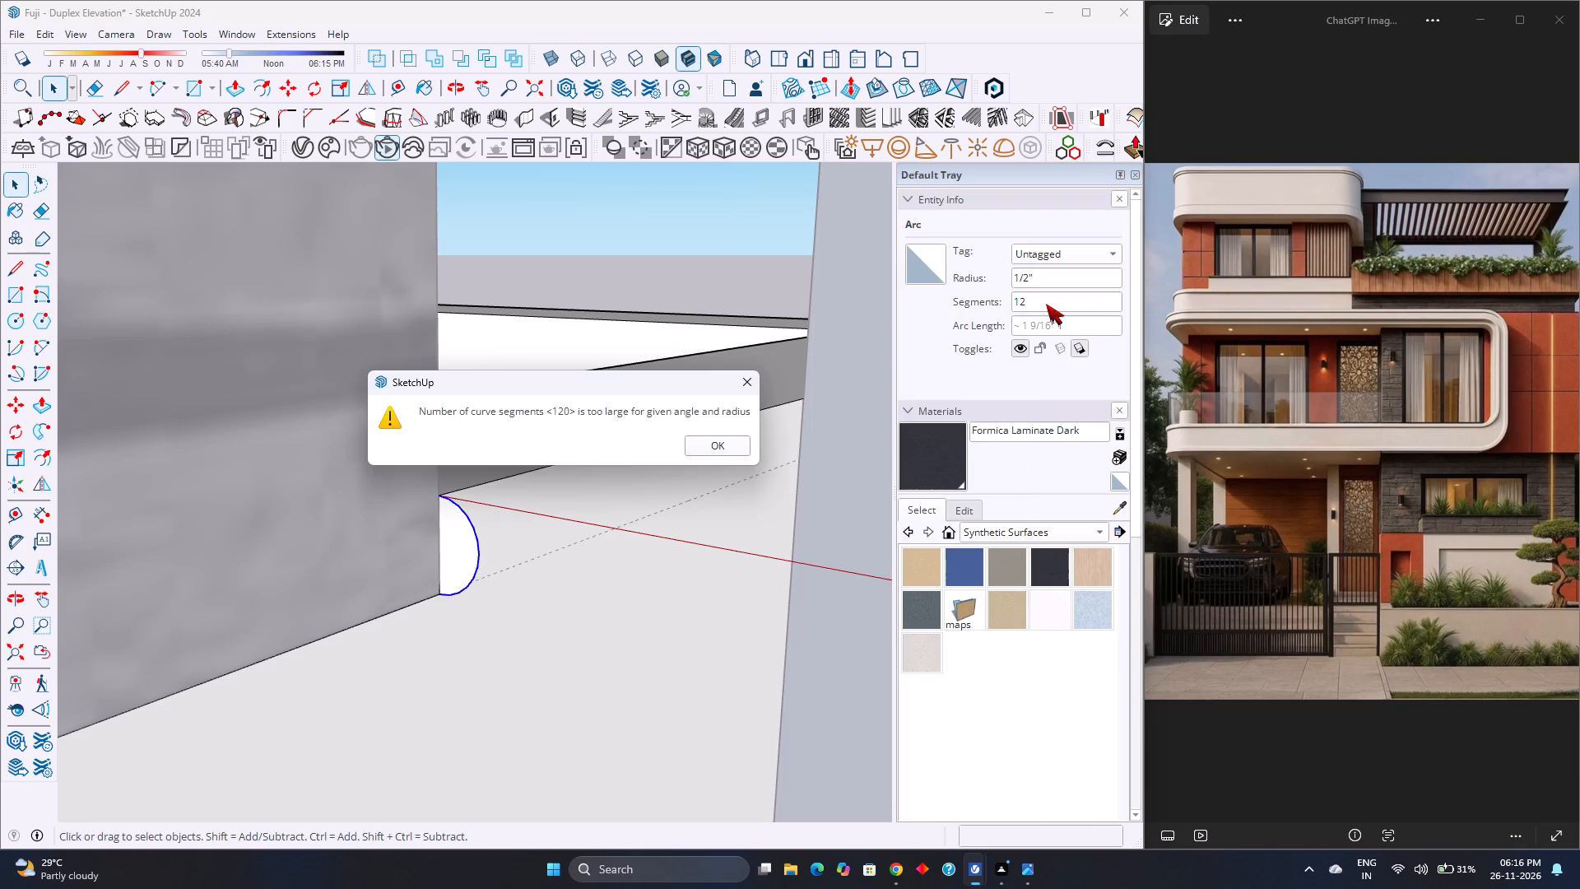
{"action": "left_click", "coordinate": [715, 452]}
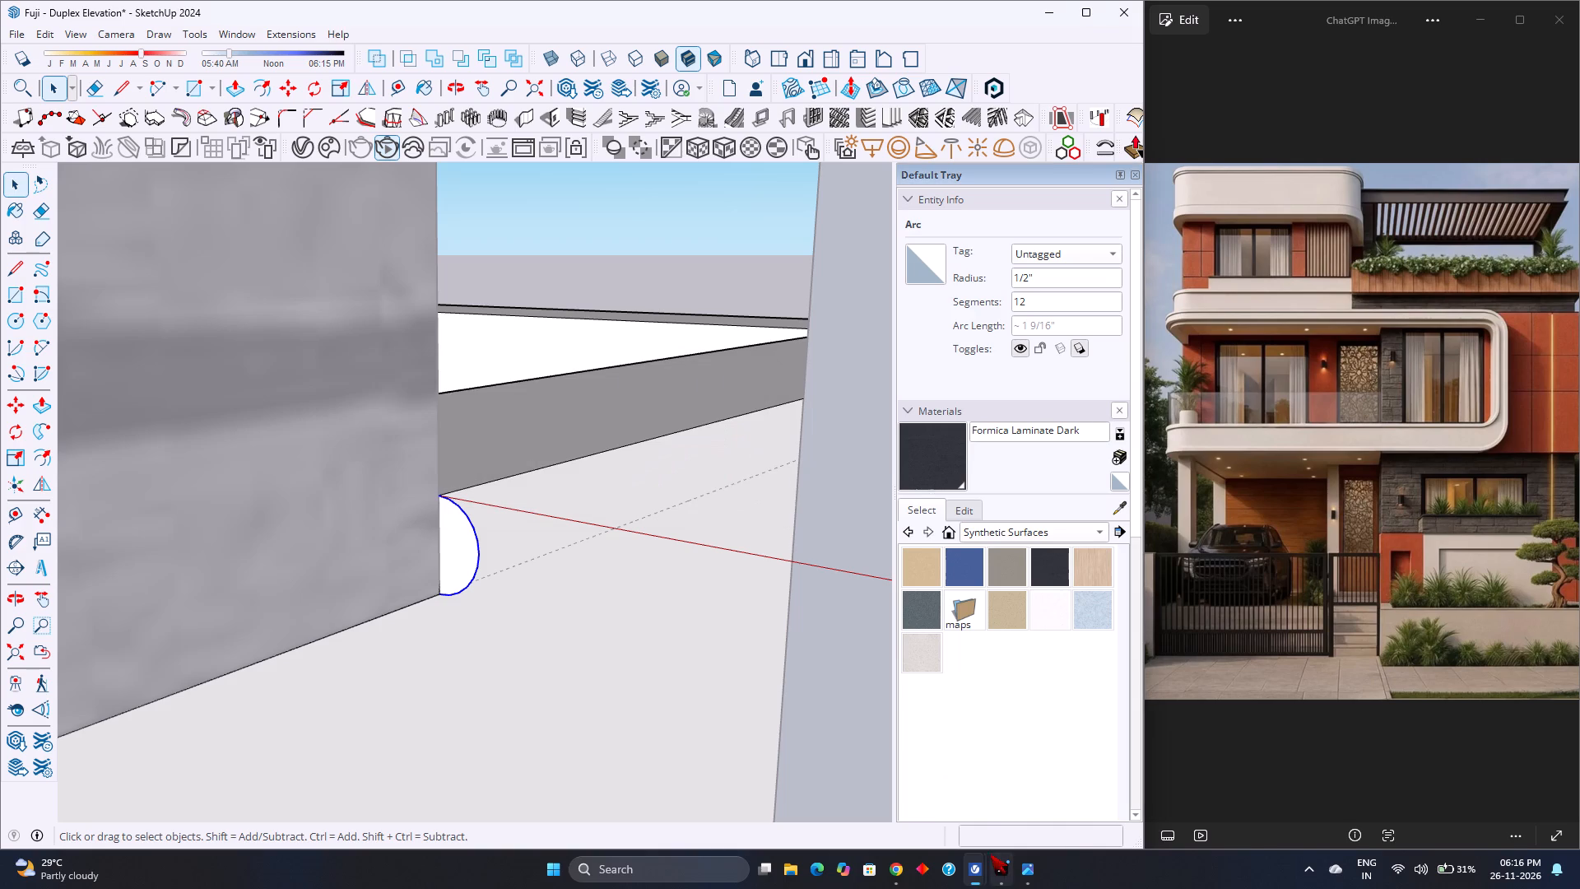
Set the half-round arc's segments to 40.
{"action": "double_click", "coordinate": [1070, 301]}
{"action": "type", "text": "40"}
{"action": "key", "text": "Return"}
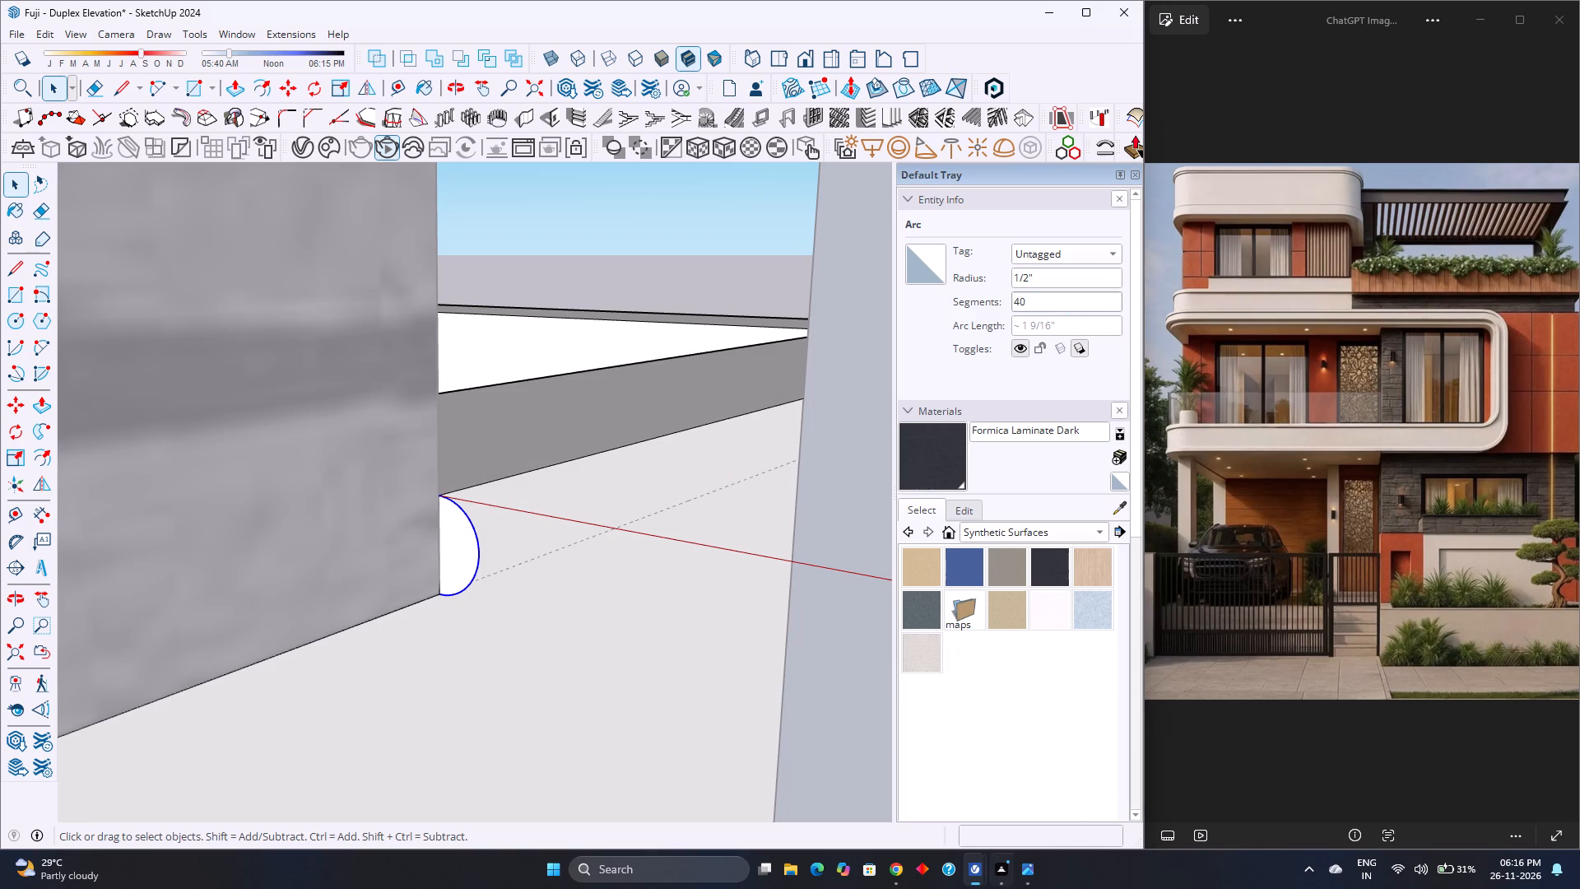